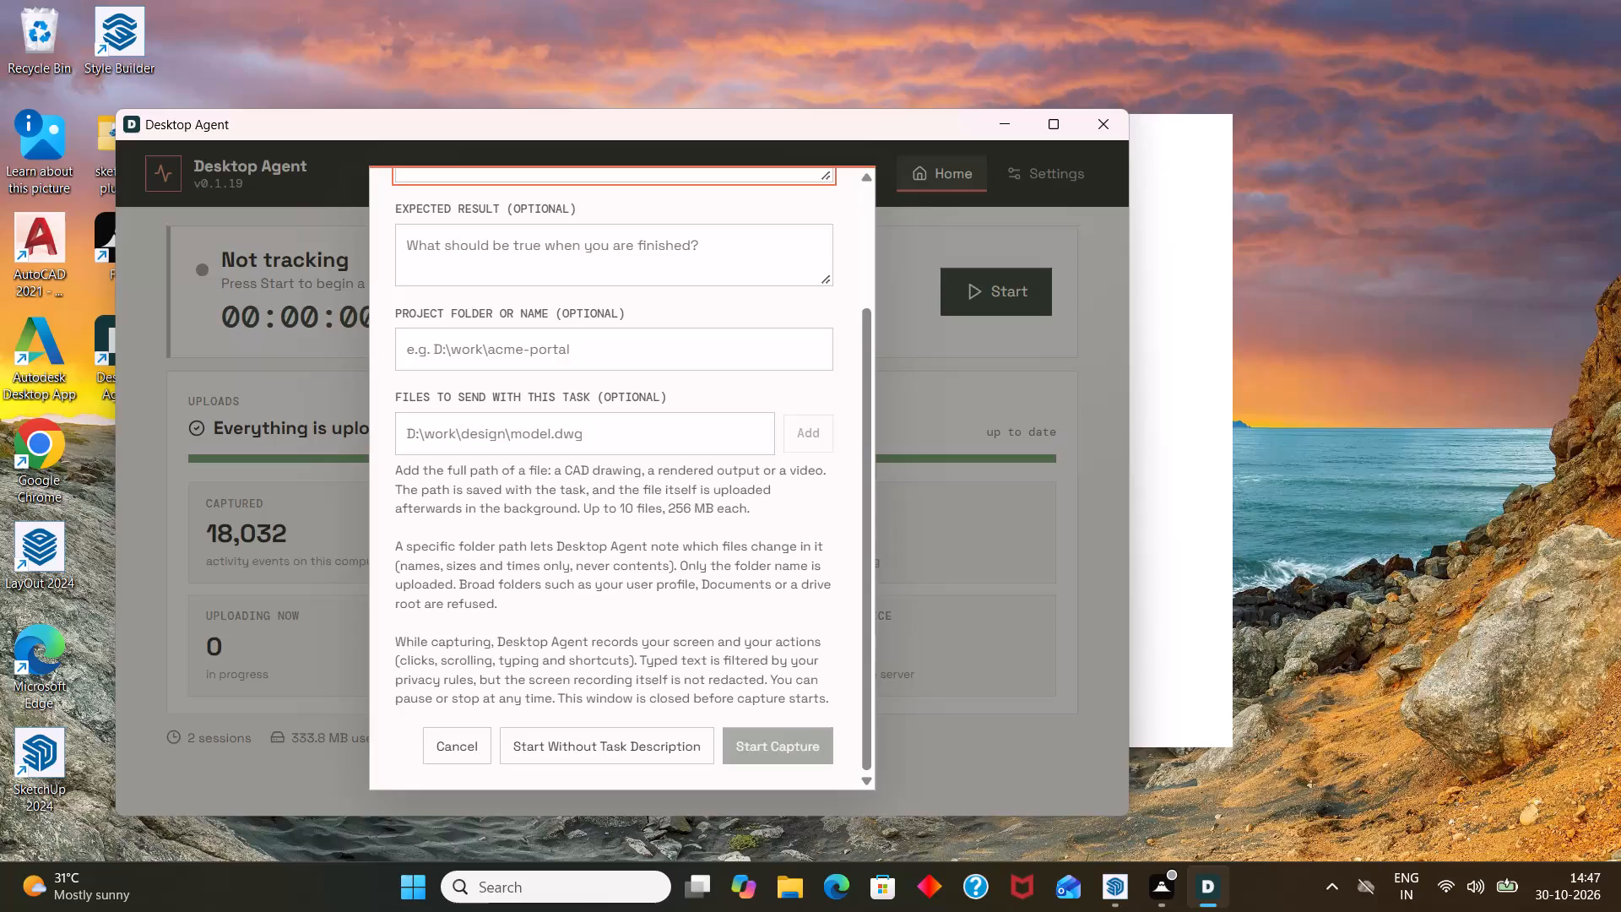
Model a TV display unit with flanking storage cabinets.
Start the Desktop Agent screen capture without a task description.
scroll(643, 529, down, 2)
click(647, 753)
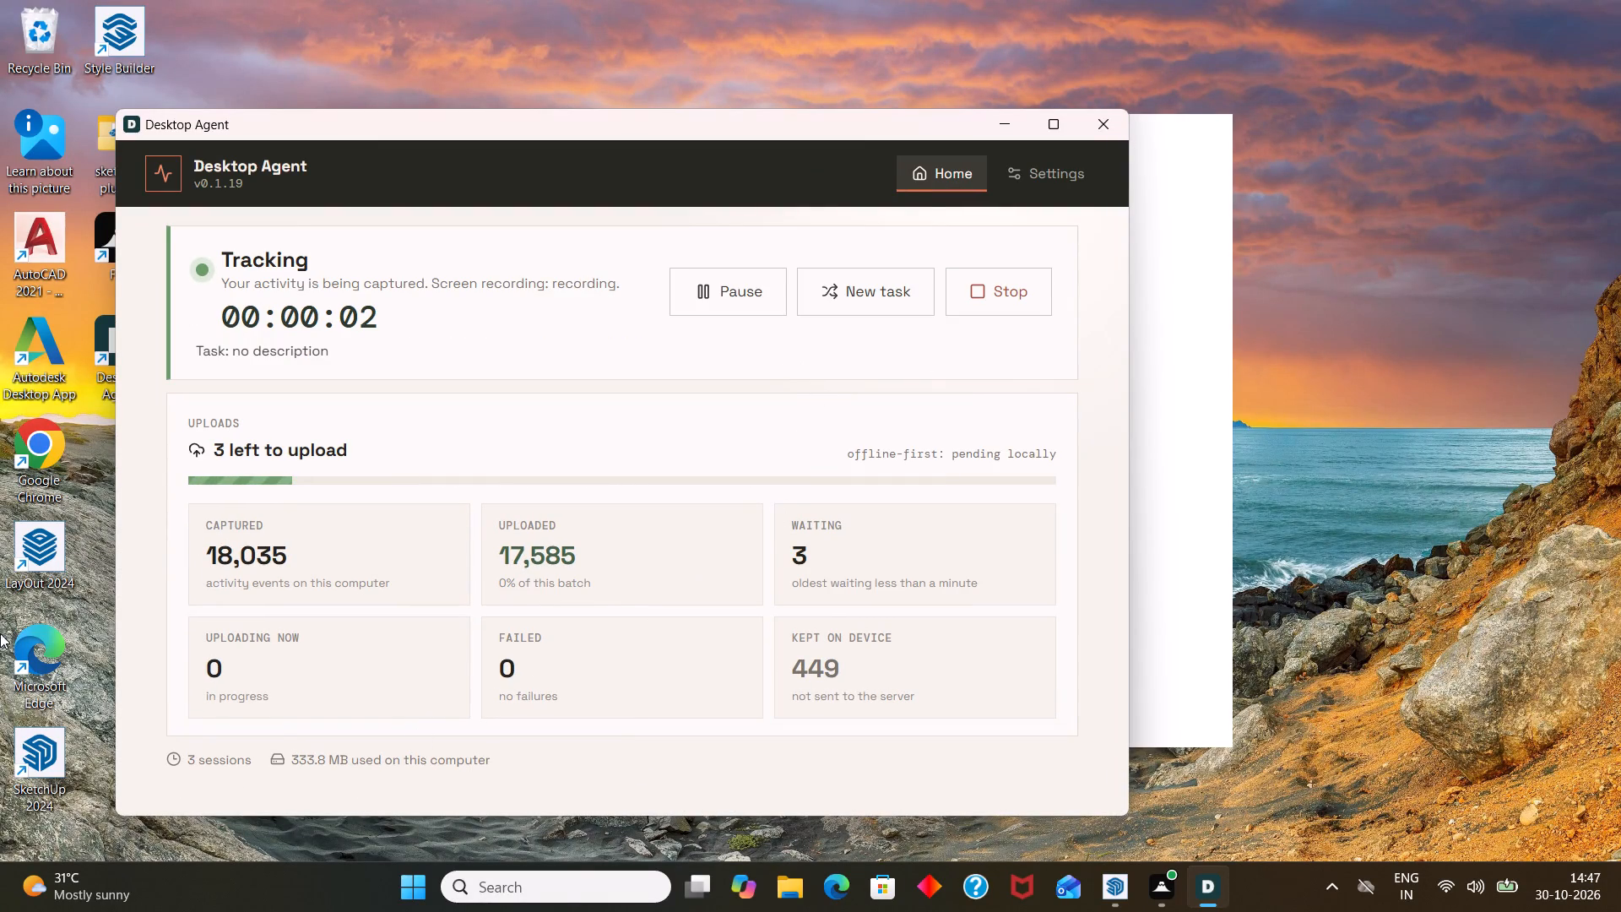
Launch SketchUp 2024 from the desktop to reach its welcome window with templates and recent files.
double_click(49, 740)
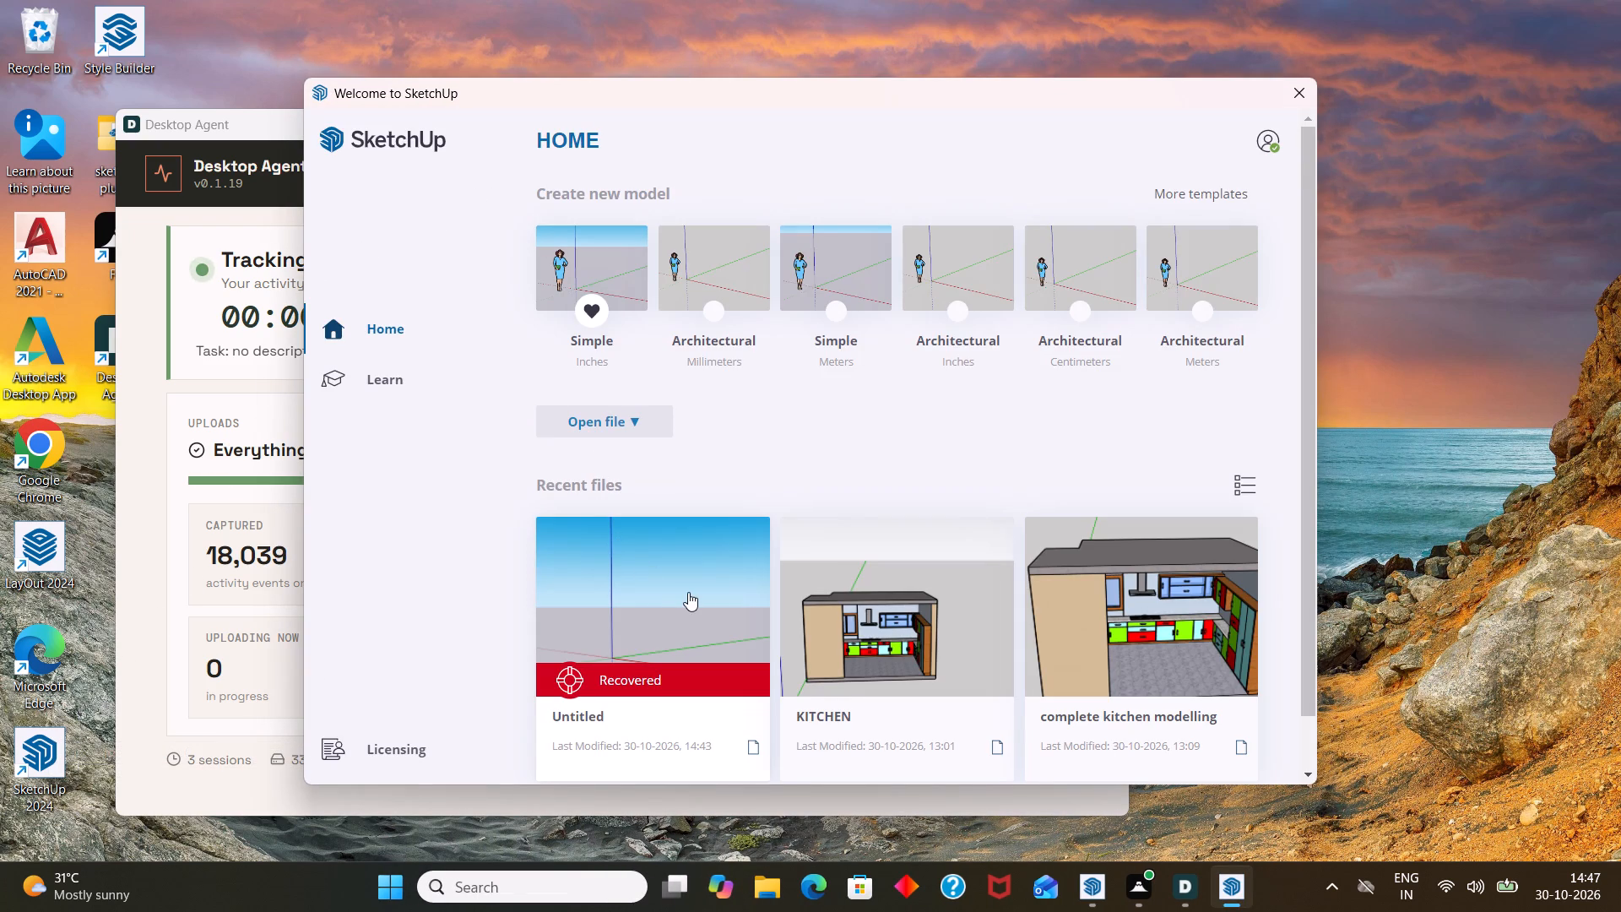
scroll(690, 592, down, 1)
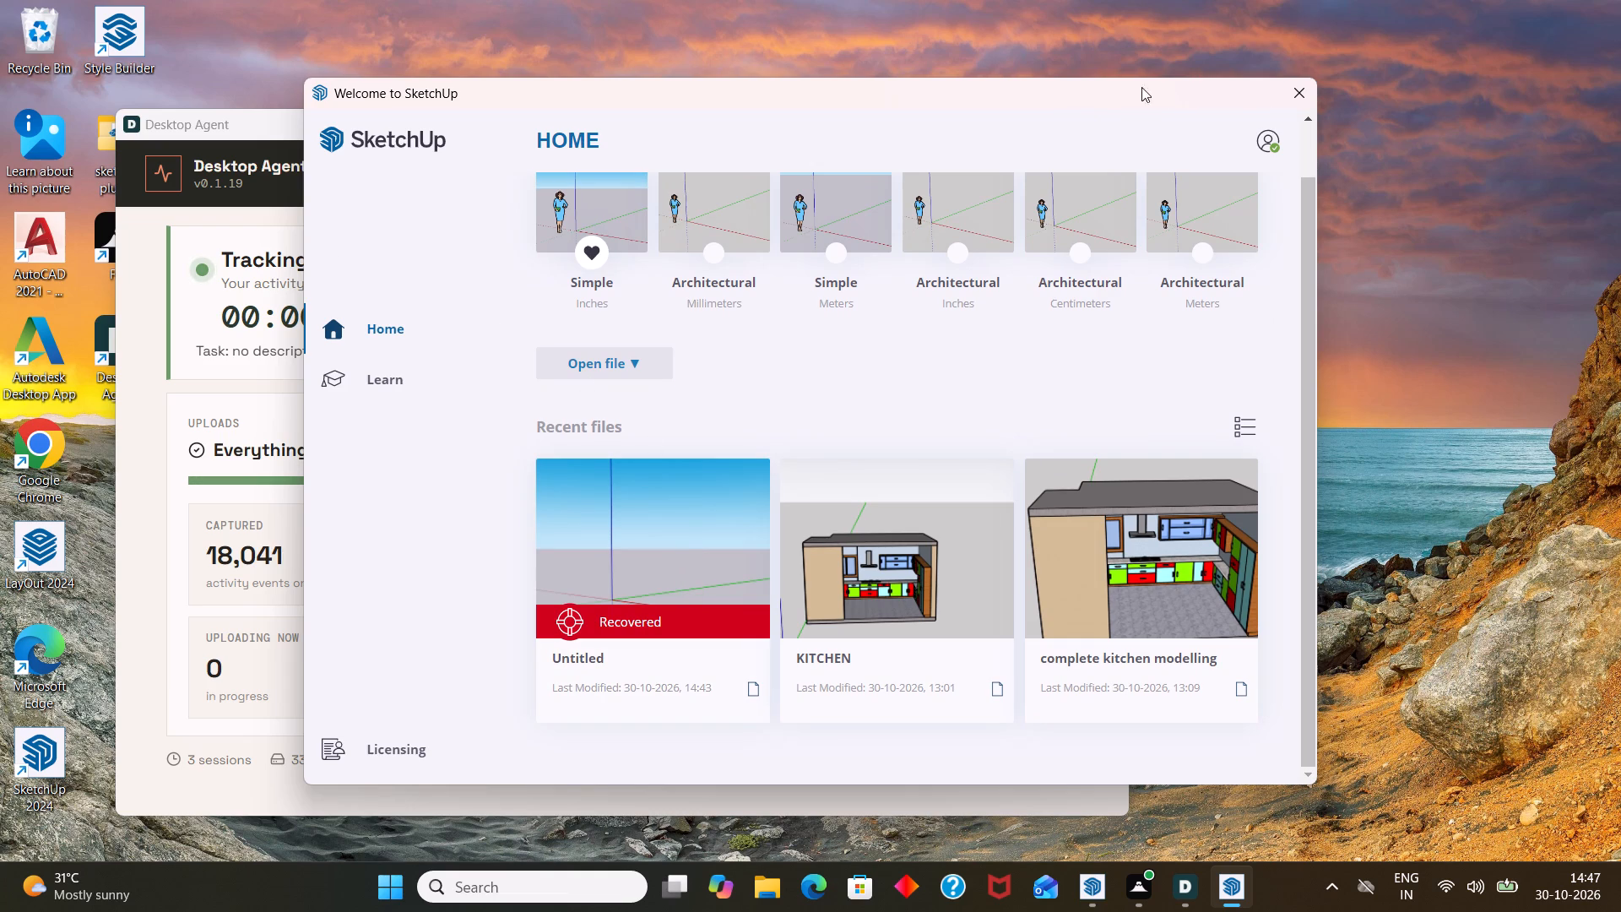
Minimize the Desktop Agent window behind the SketchUp welcome window.
click(261, 122)
click(999, 122)
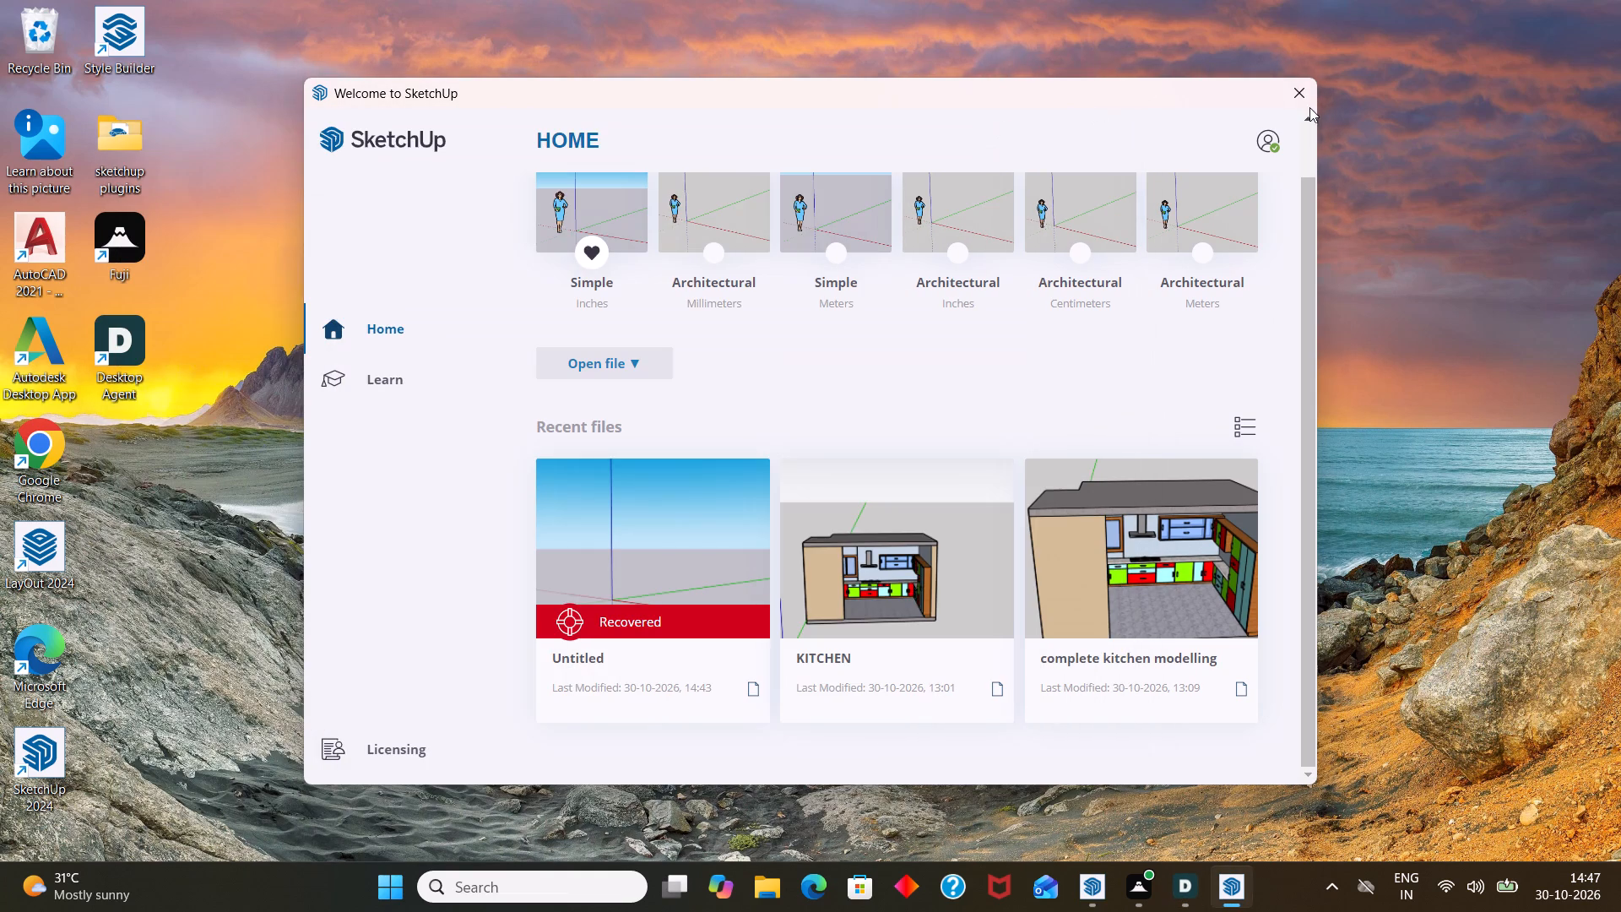
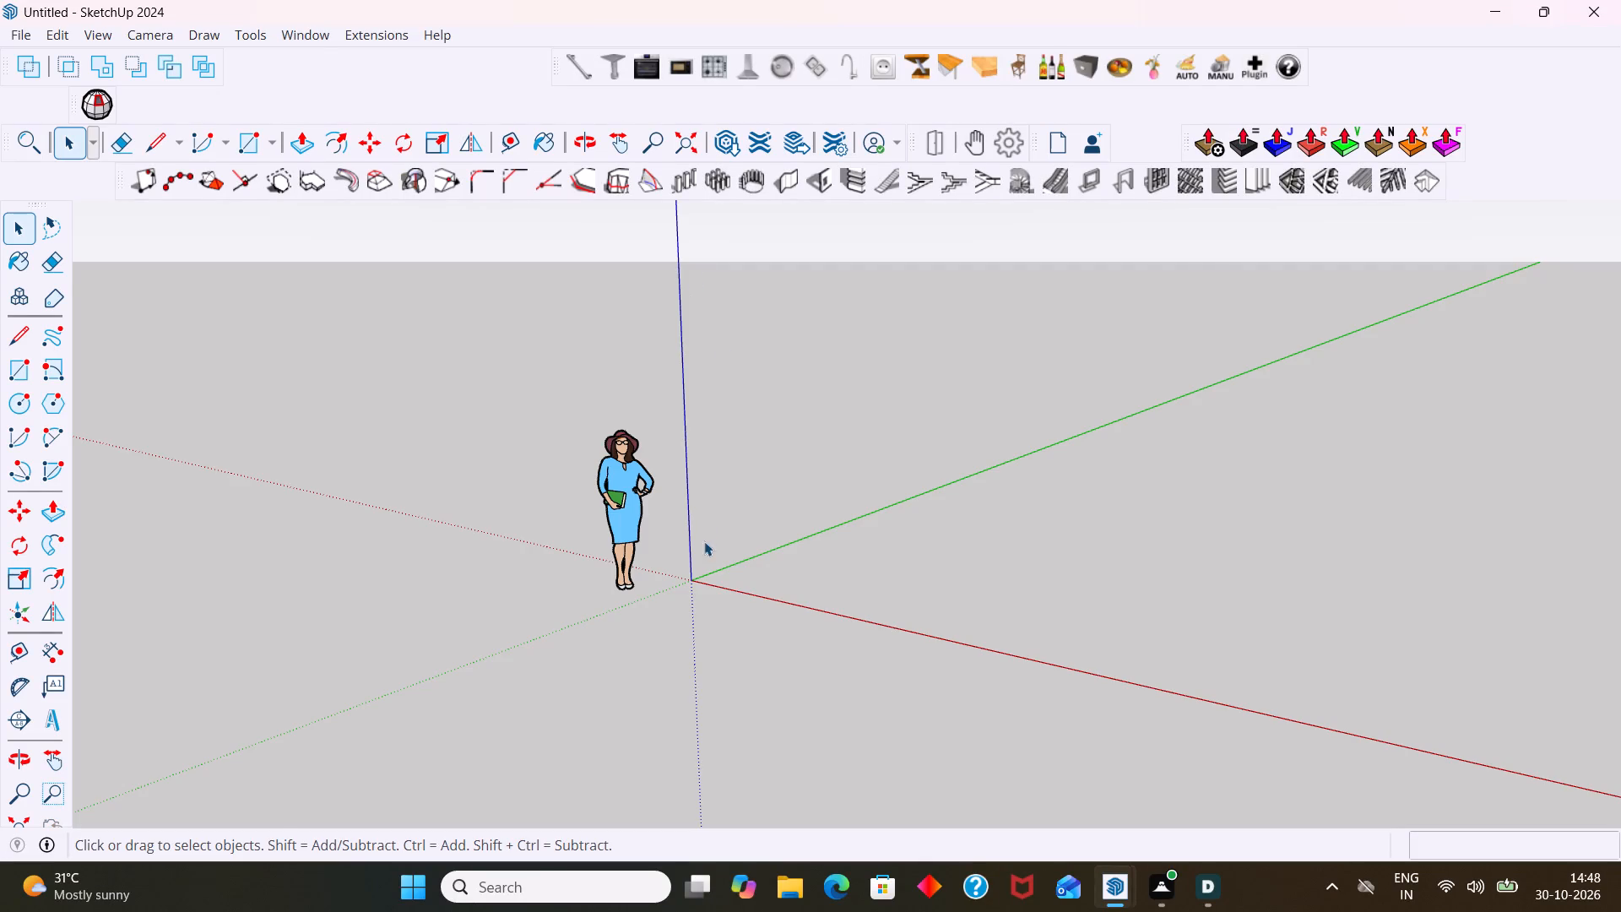
Delete the default standing woman scale figure beside the origin of the new untitled model.
middle_drag(703, 541, 855, 236)
scroll(716, 544, down, 4)
middle_drag(773, 623, 946, 846)
scroll(710, 645, down, 4)
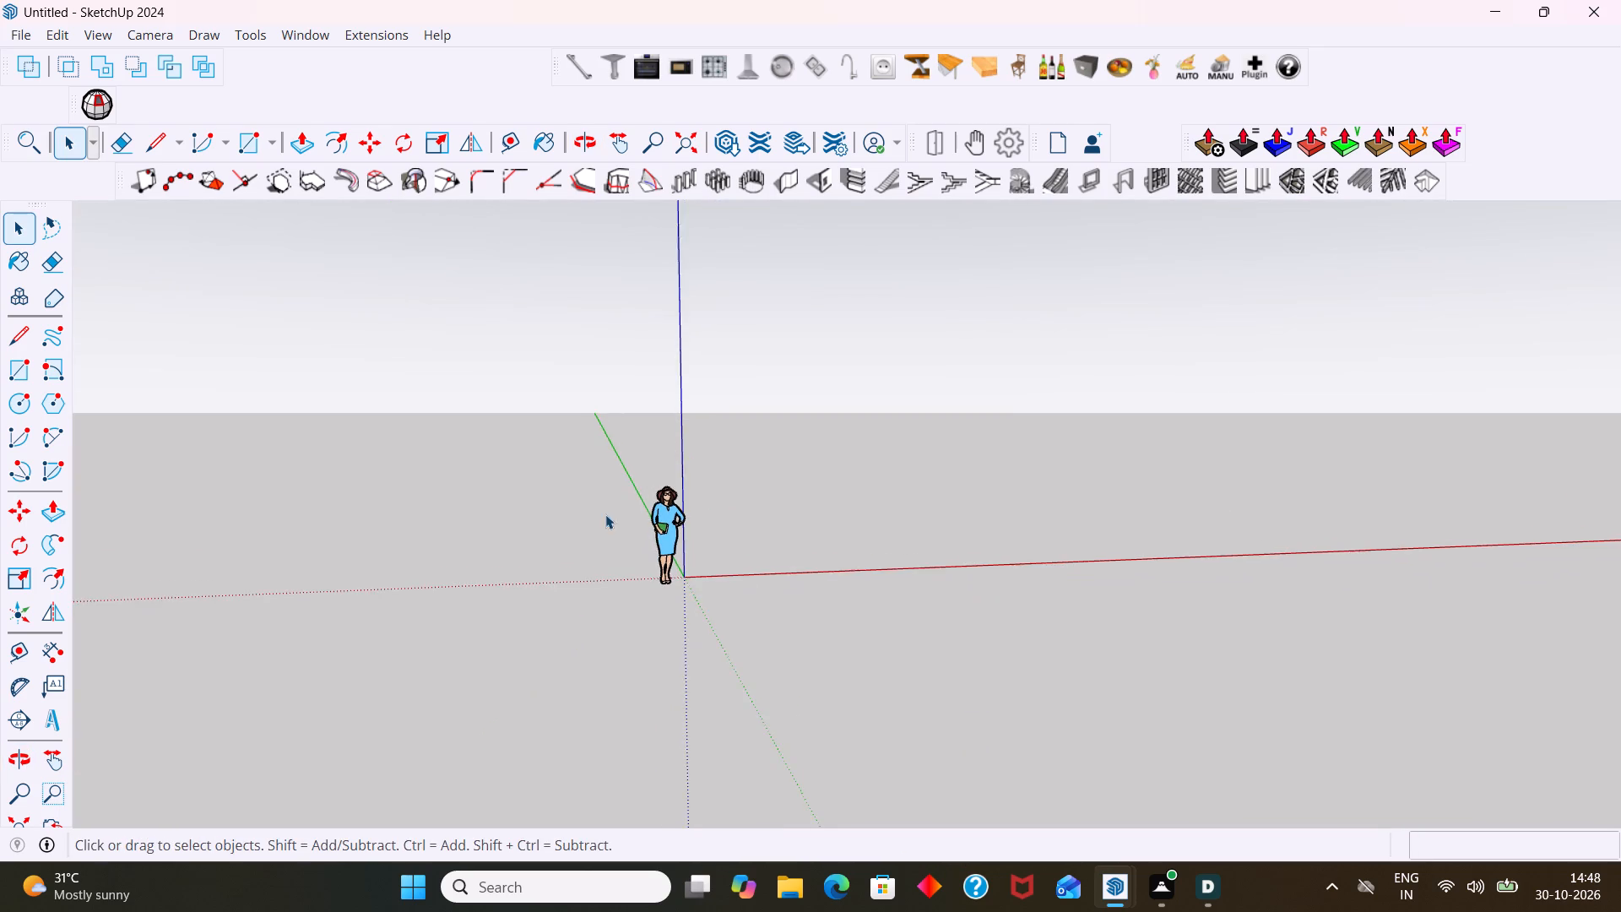
middle_drag(612, 502, 659, 649)
scroll(741, 515, up, 6)
middle_drag(675, 544, 585, 594)
scroll(688, 542, up, 1)
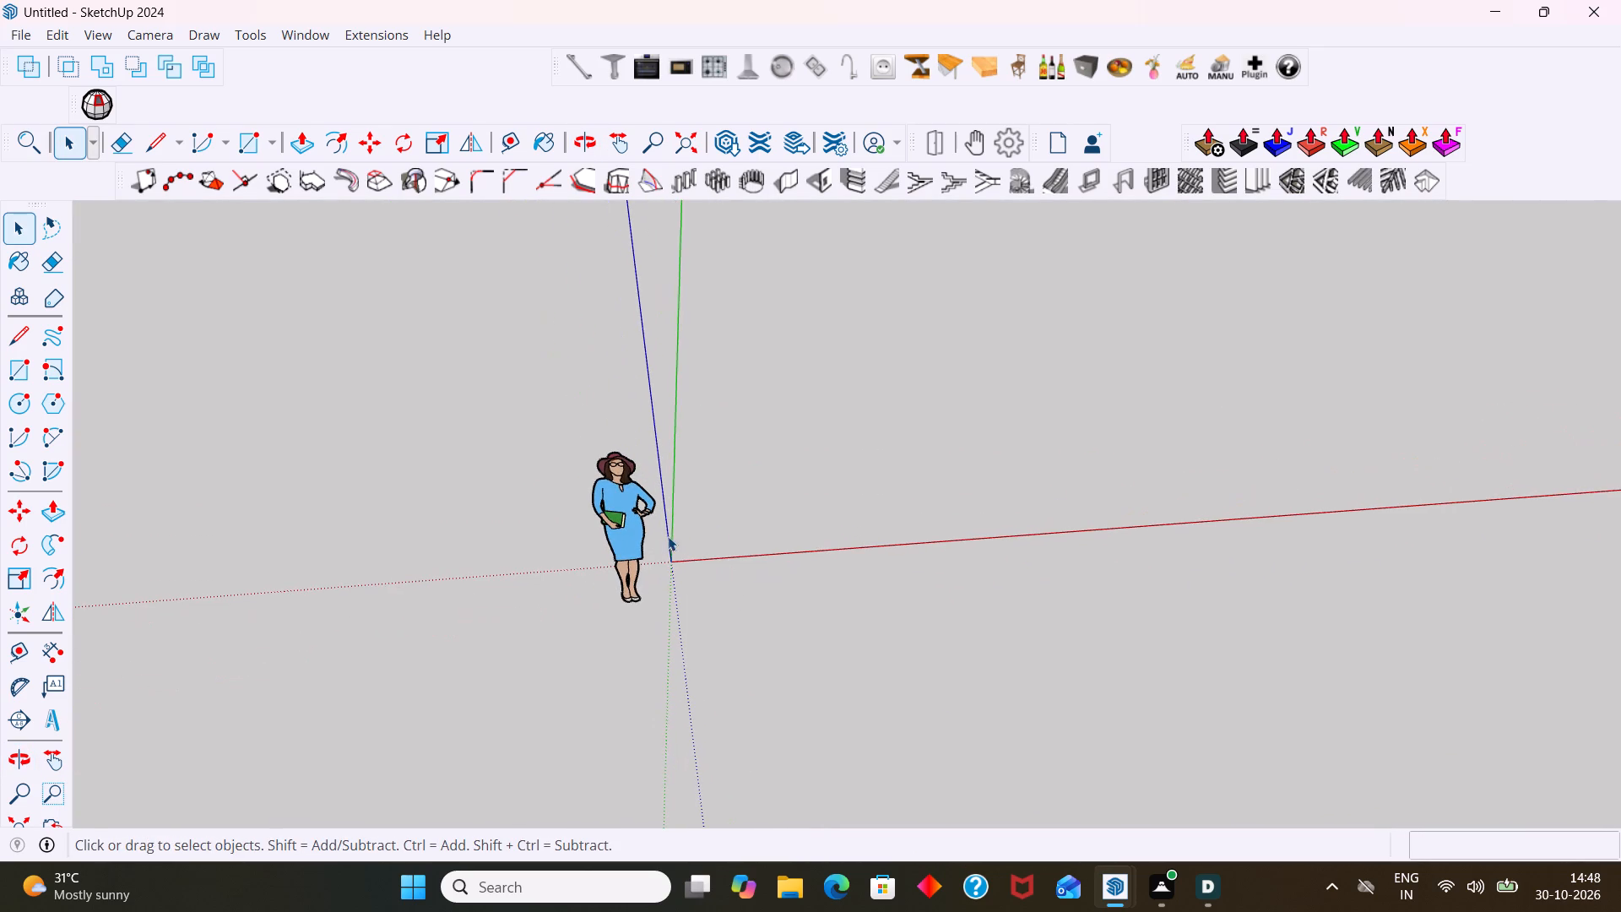
click(628, 536)
key(Delete)
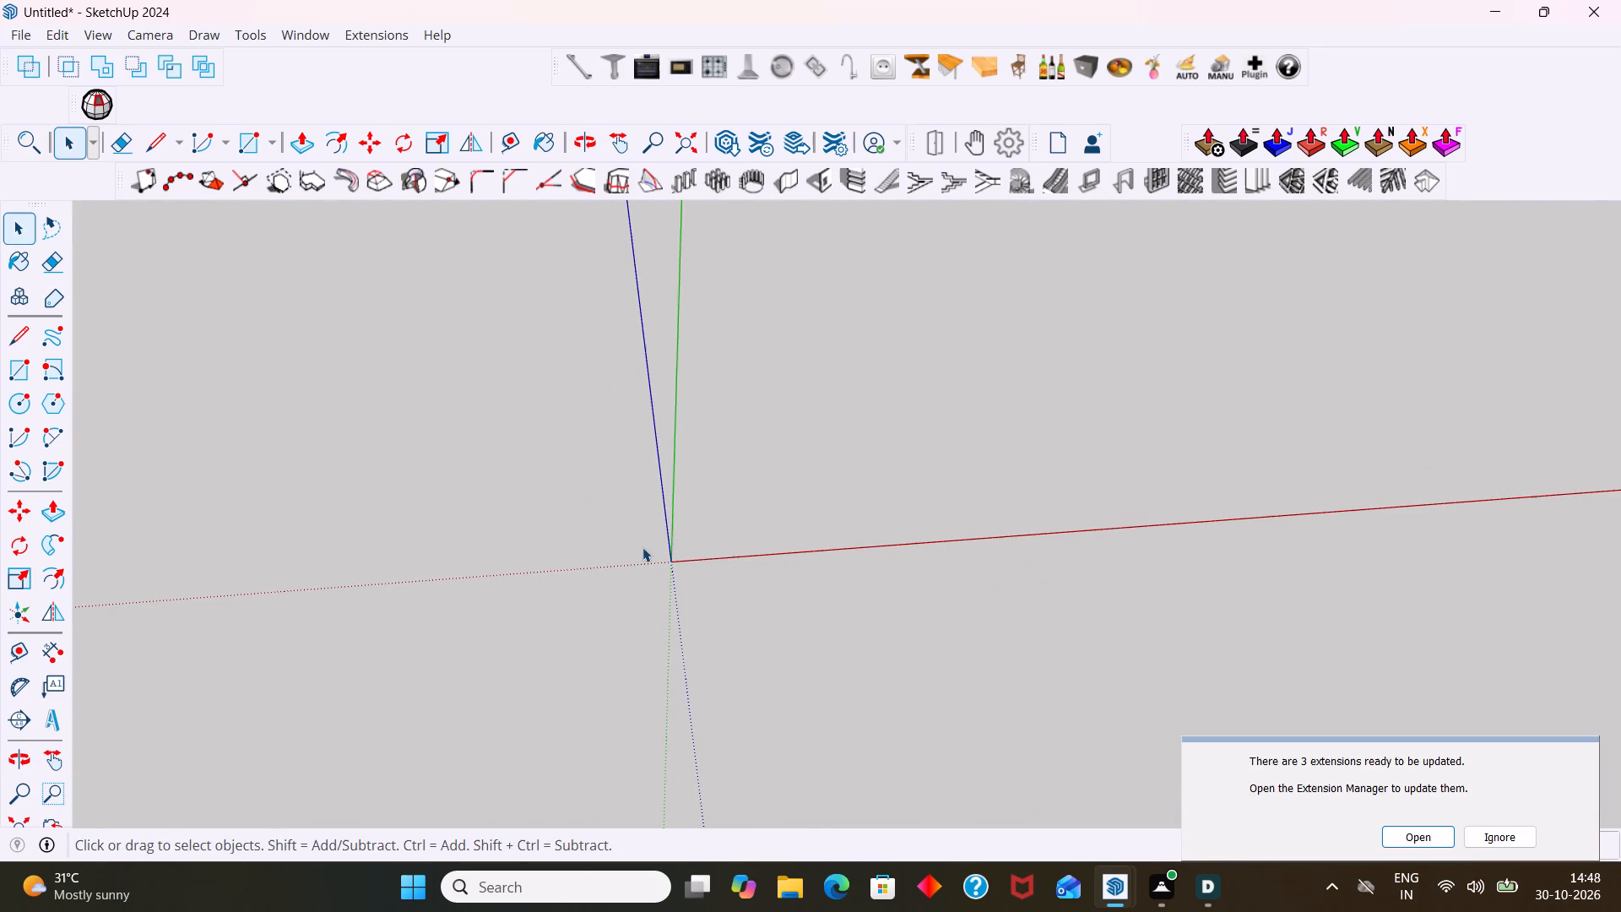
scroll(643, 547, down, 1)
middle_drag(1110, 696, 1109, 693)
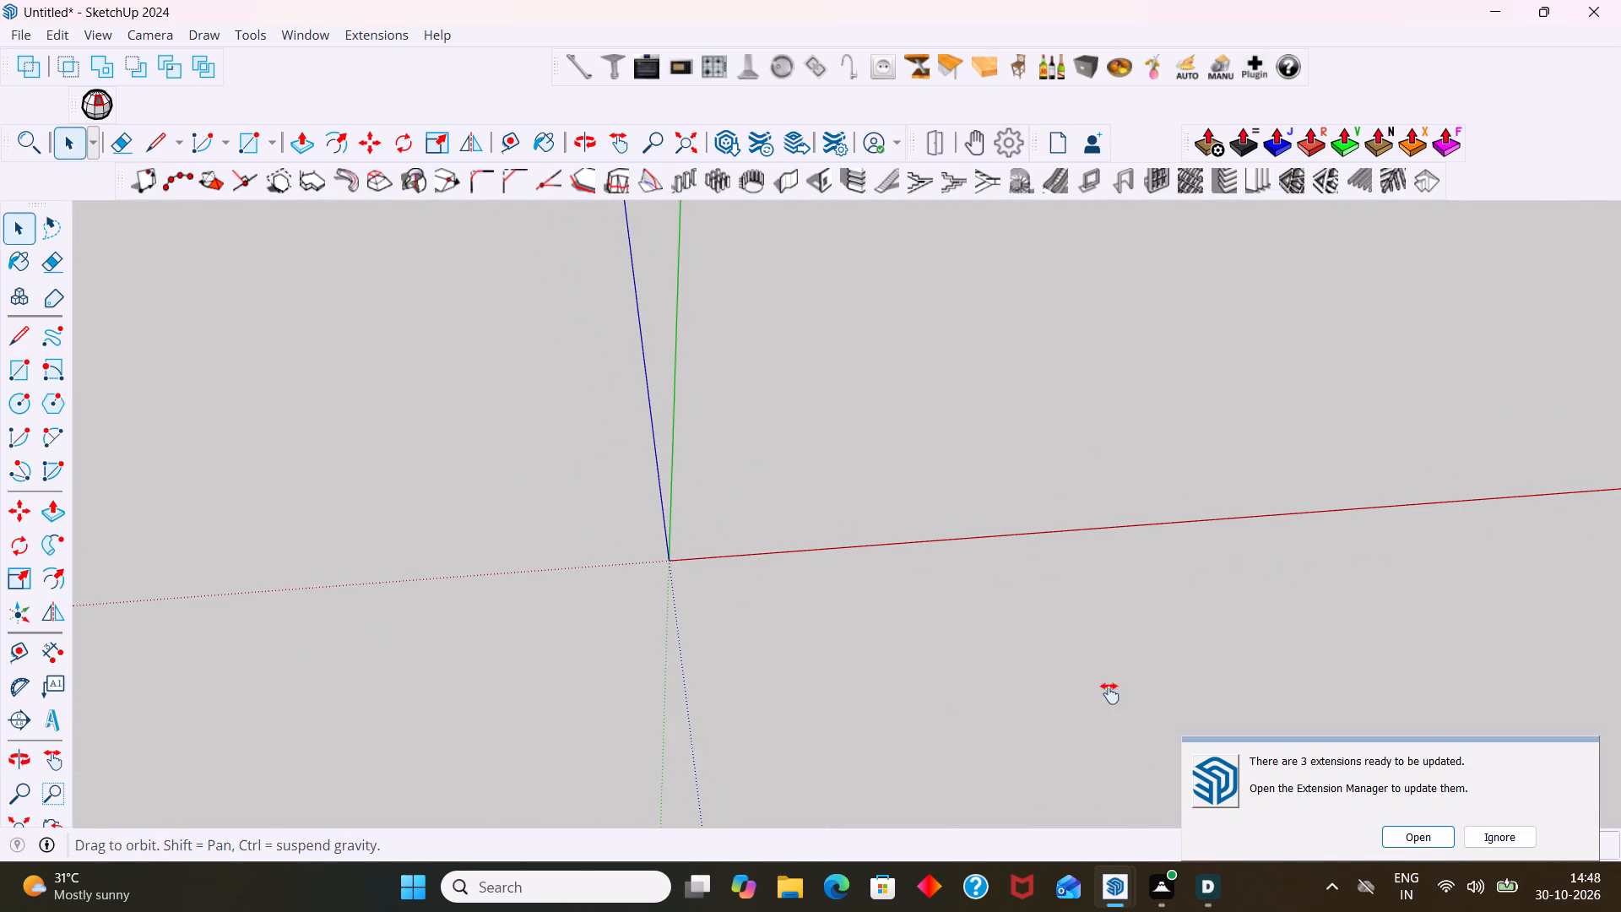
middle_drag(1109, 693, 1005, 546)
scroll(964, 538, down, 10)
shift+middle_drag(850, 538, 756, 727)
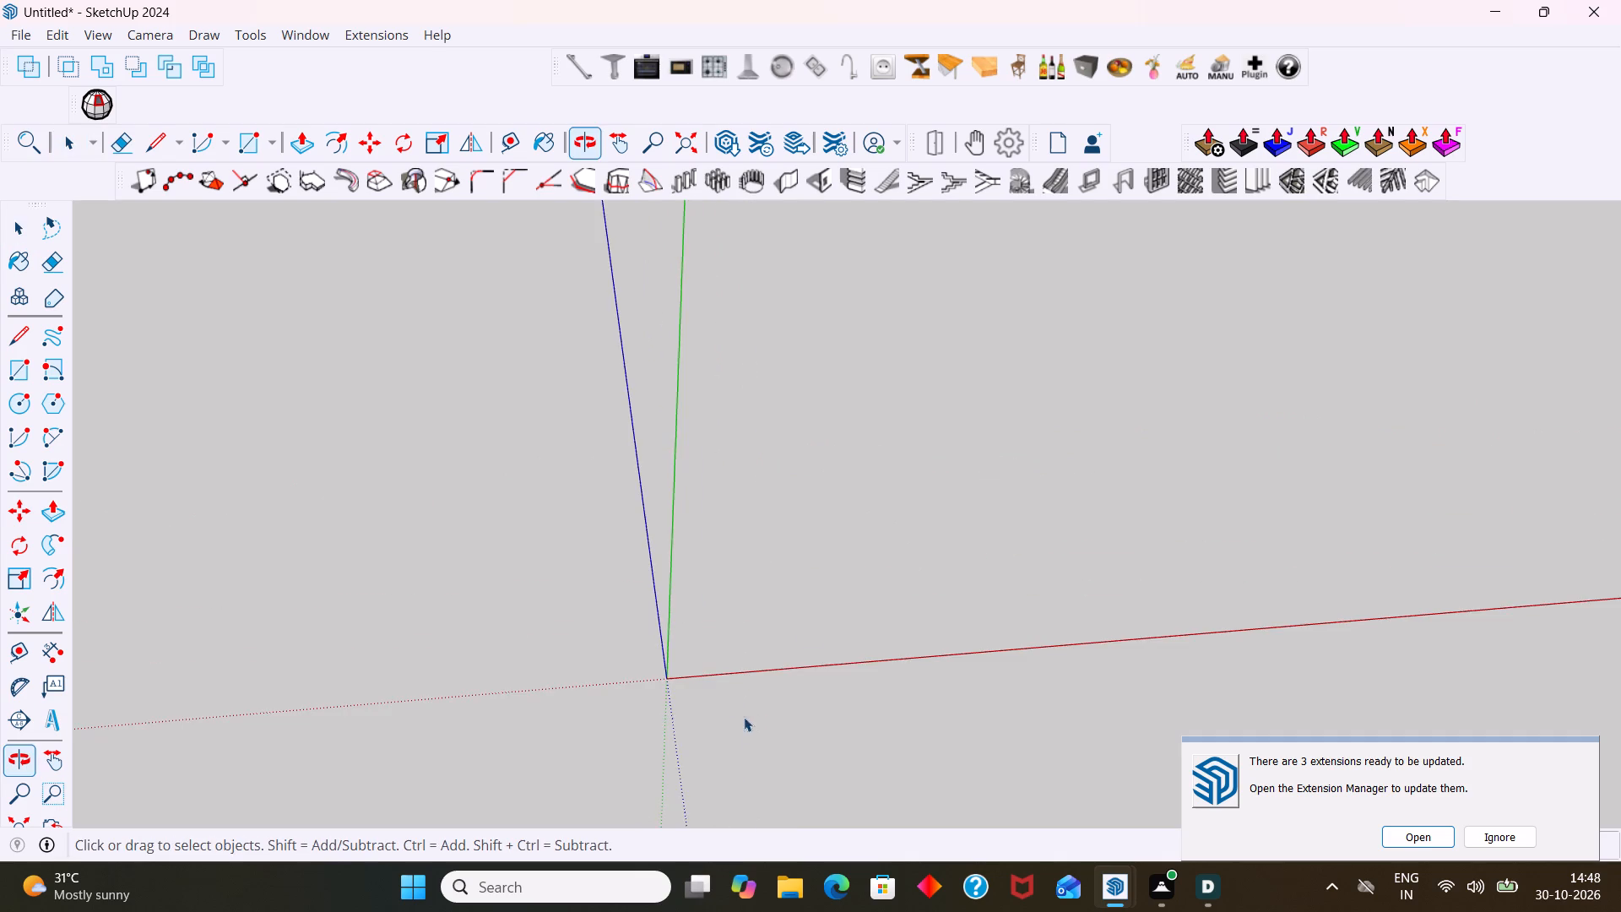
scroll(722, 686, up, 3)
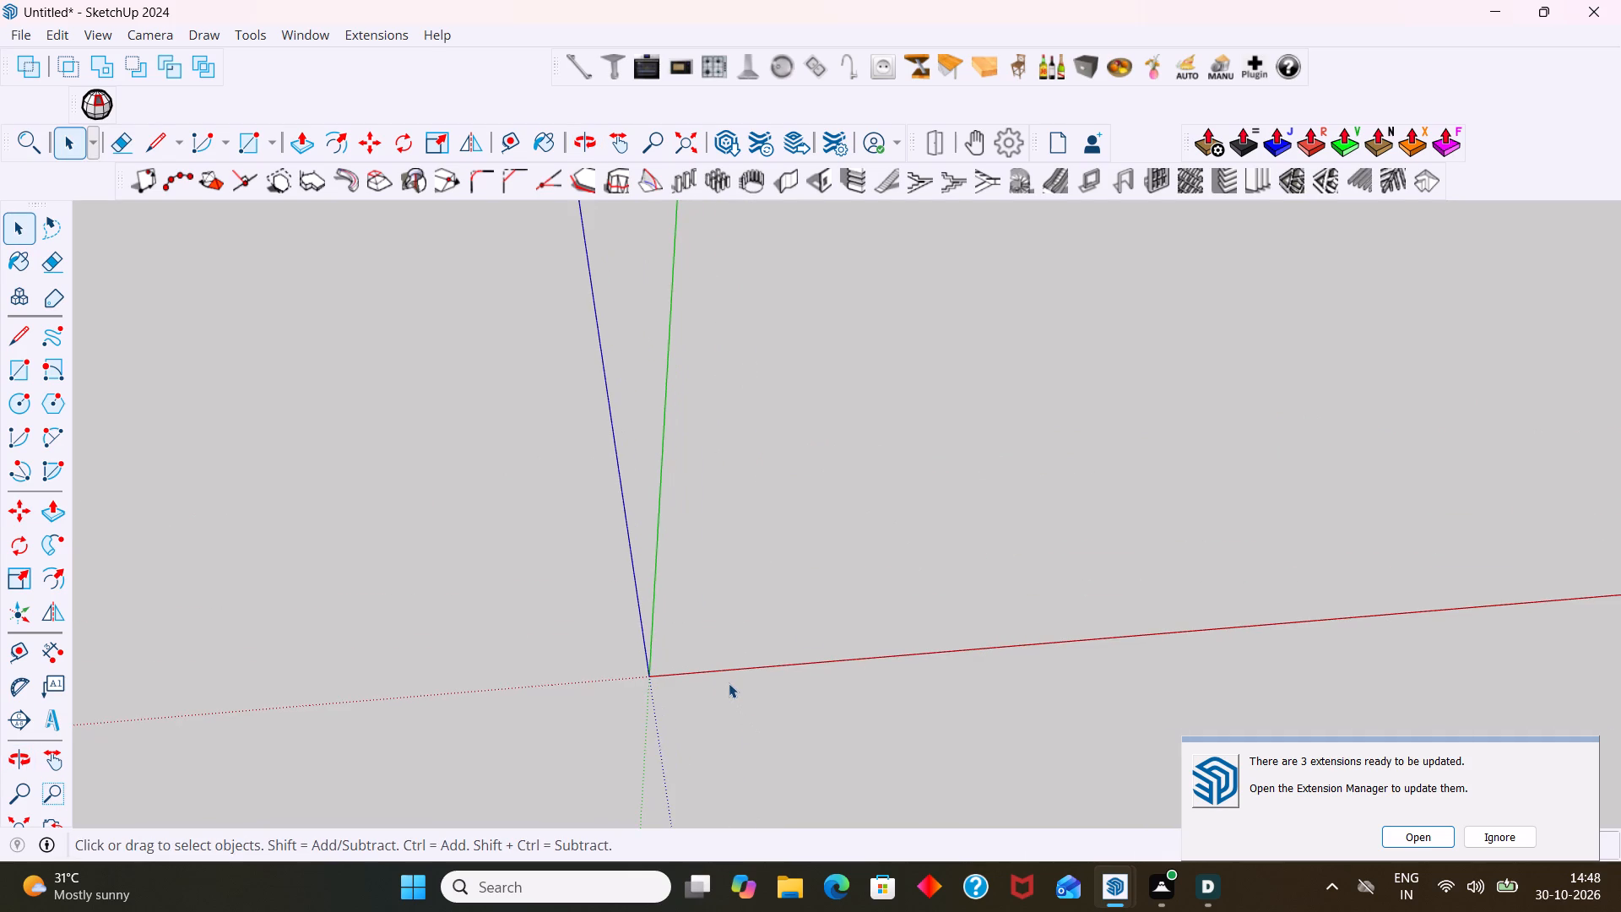
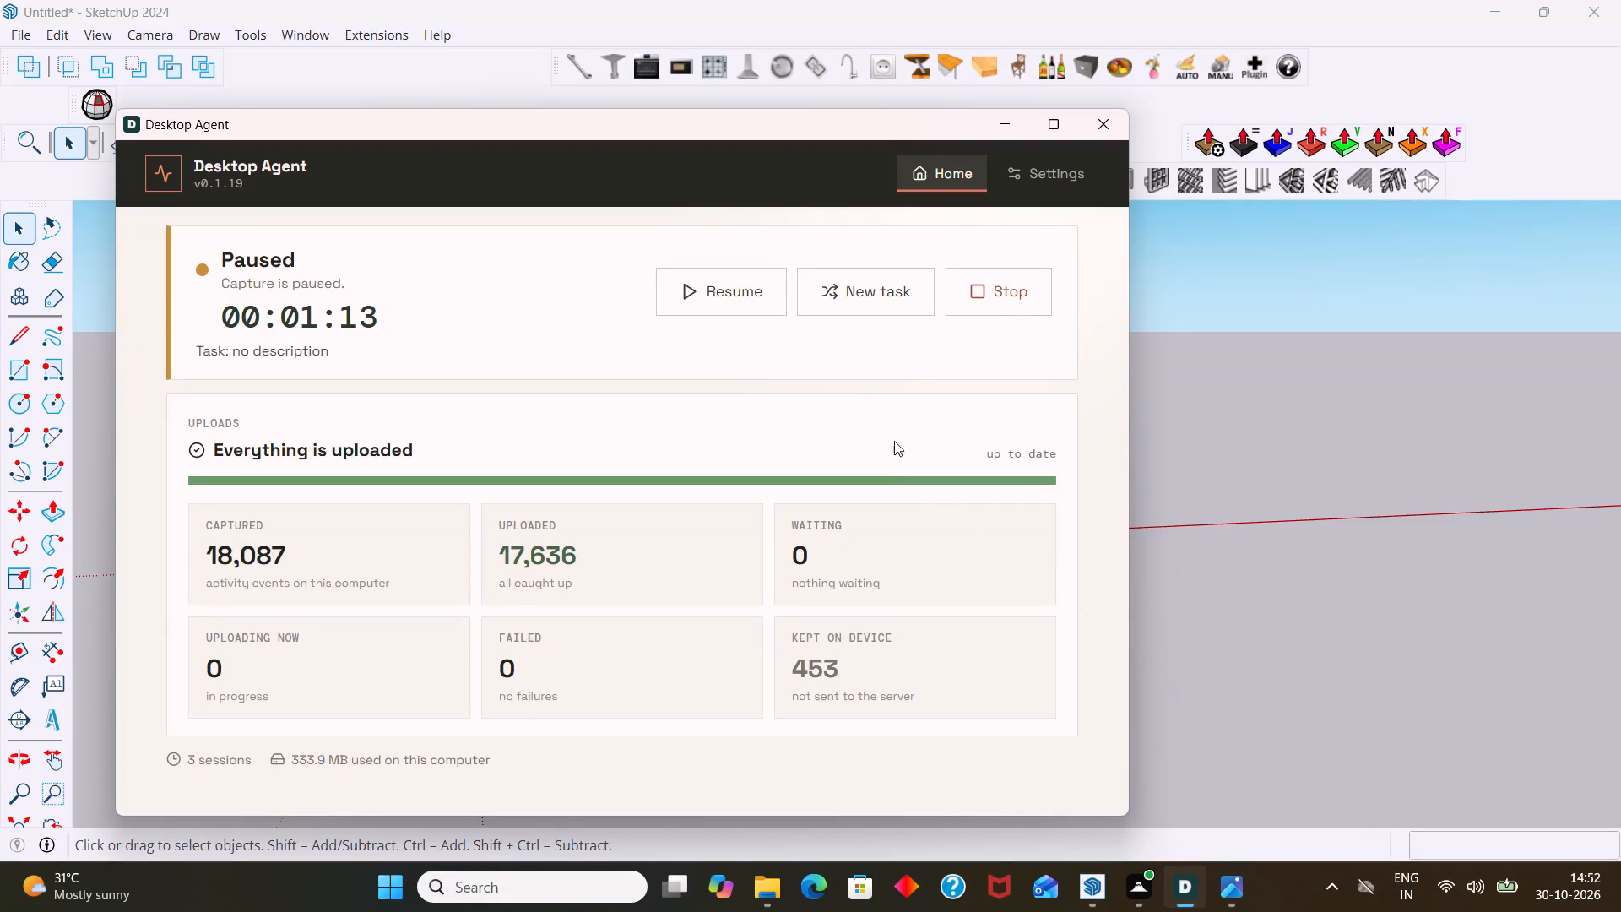
Switch from the Desktop Agent window back to the untitled SketchUp model.
click(1192, 372)
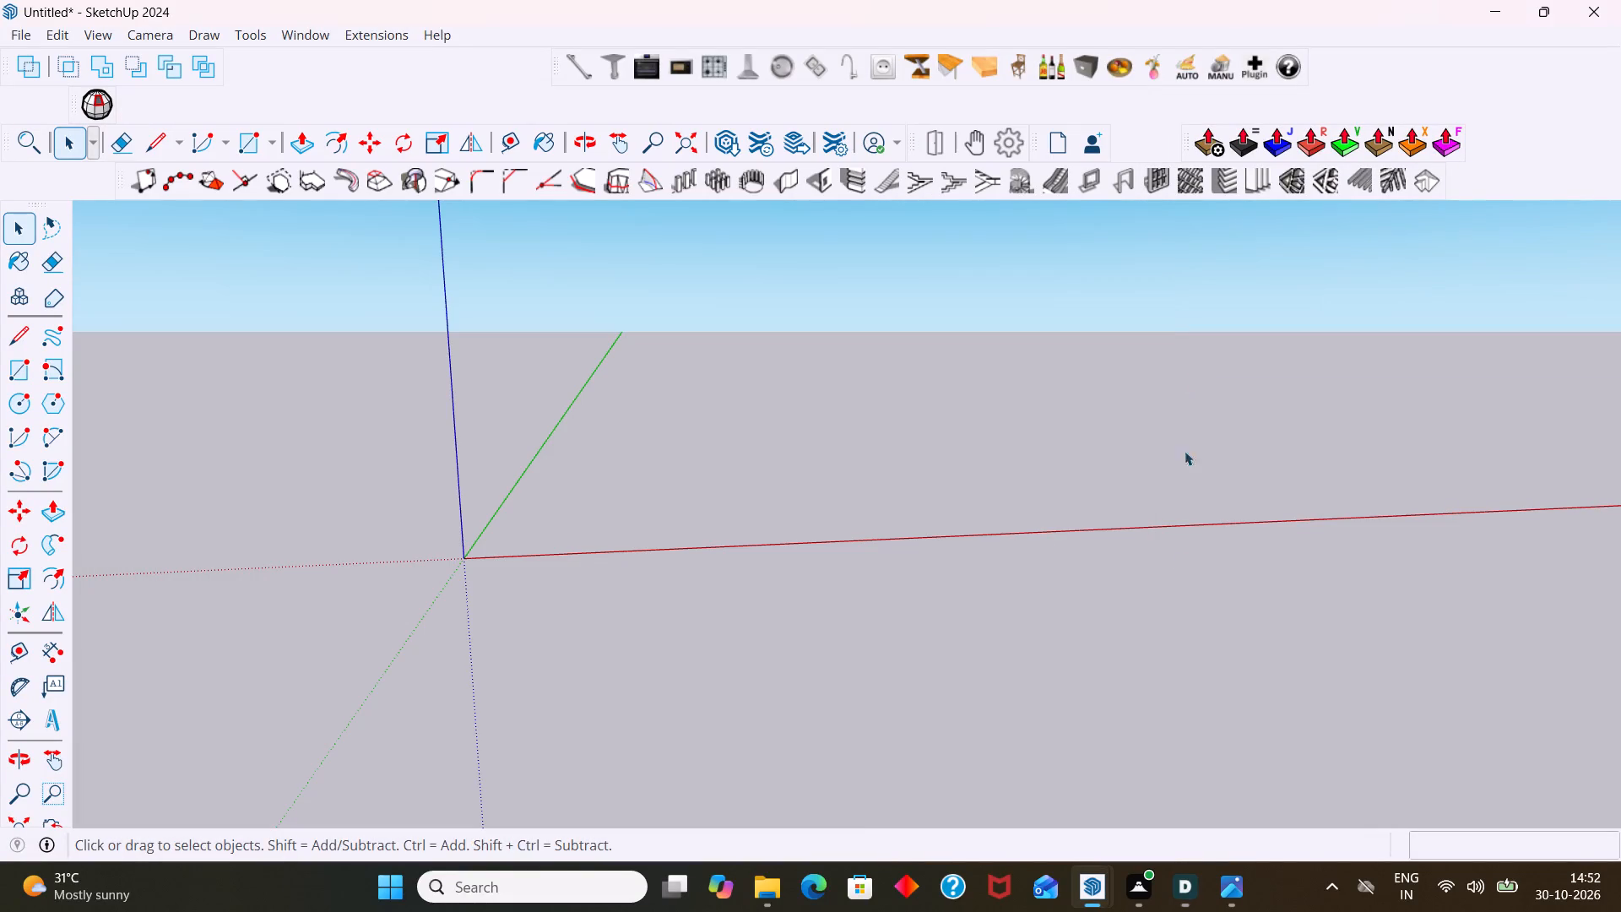
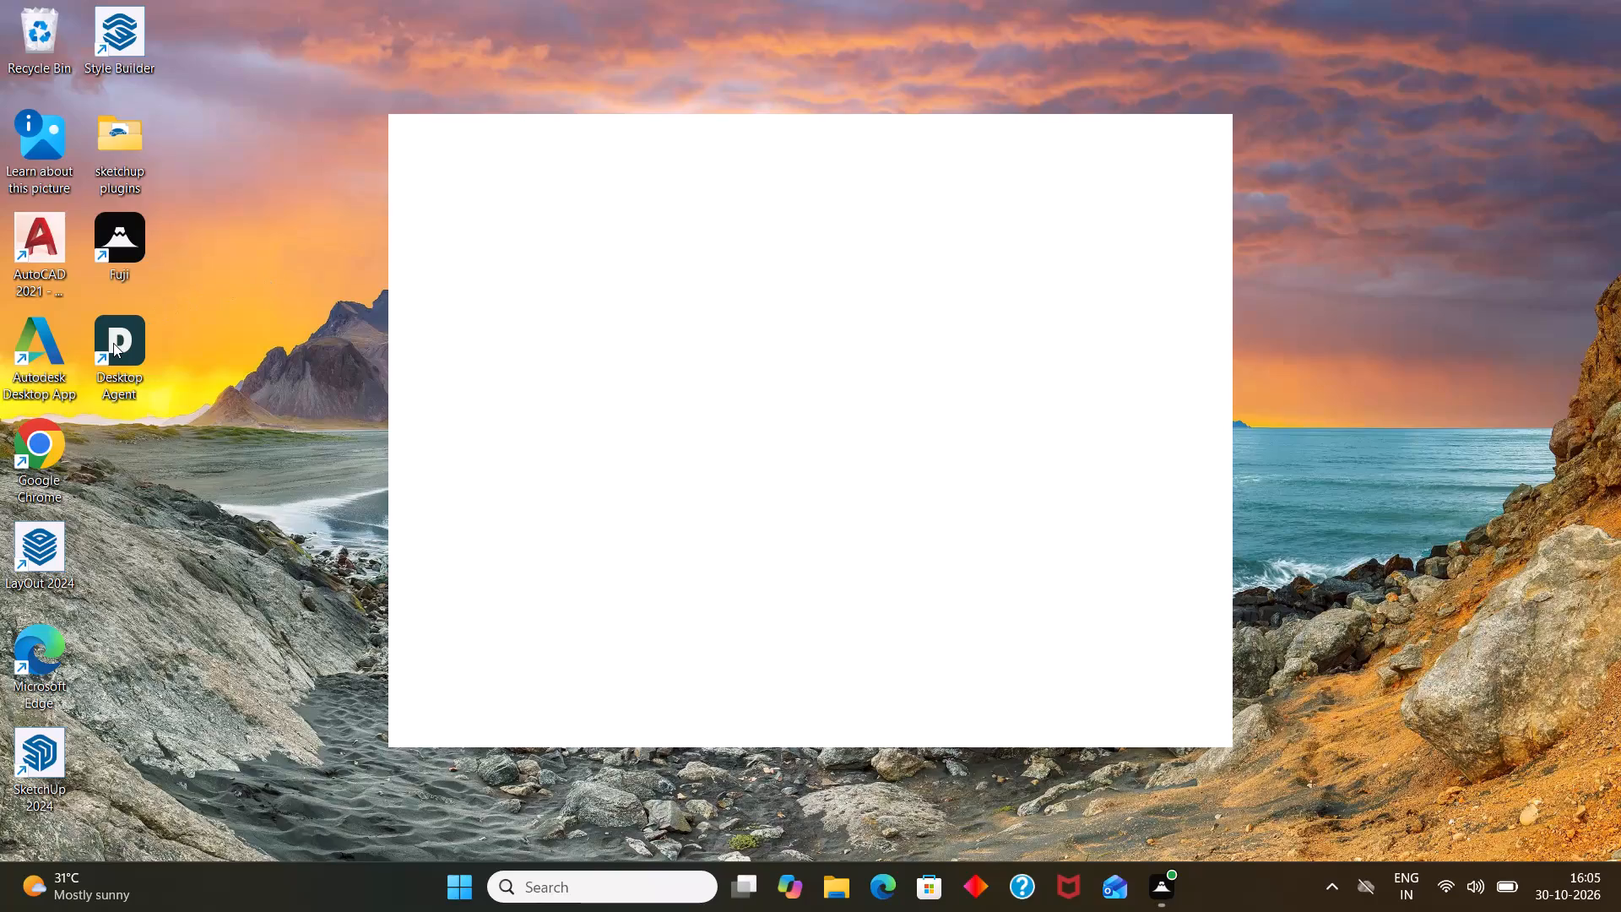
Open Desktop Agent and postpone the task completion questionnaire for the stopped session to be answered later.
double_click(113, 343)
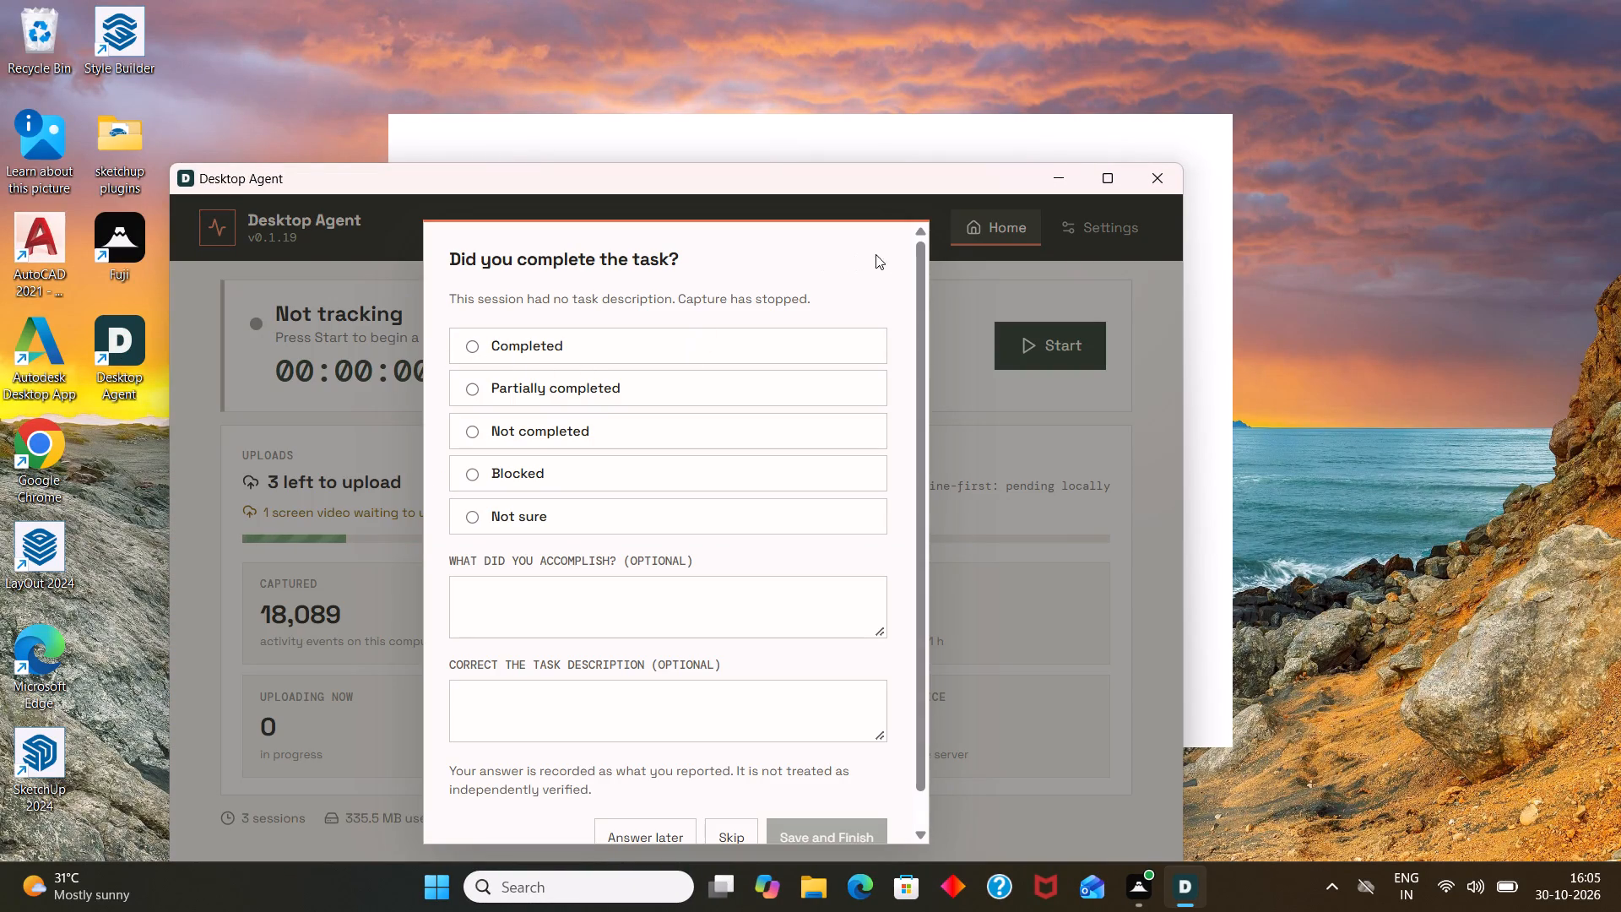
click(329, 420)
scroll(821, 605, down, 6)
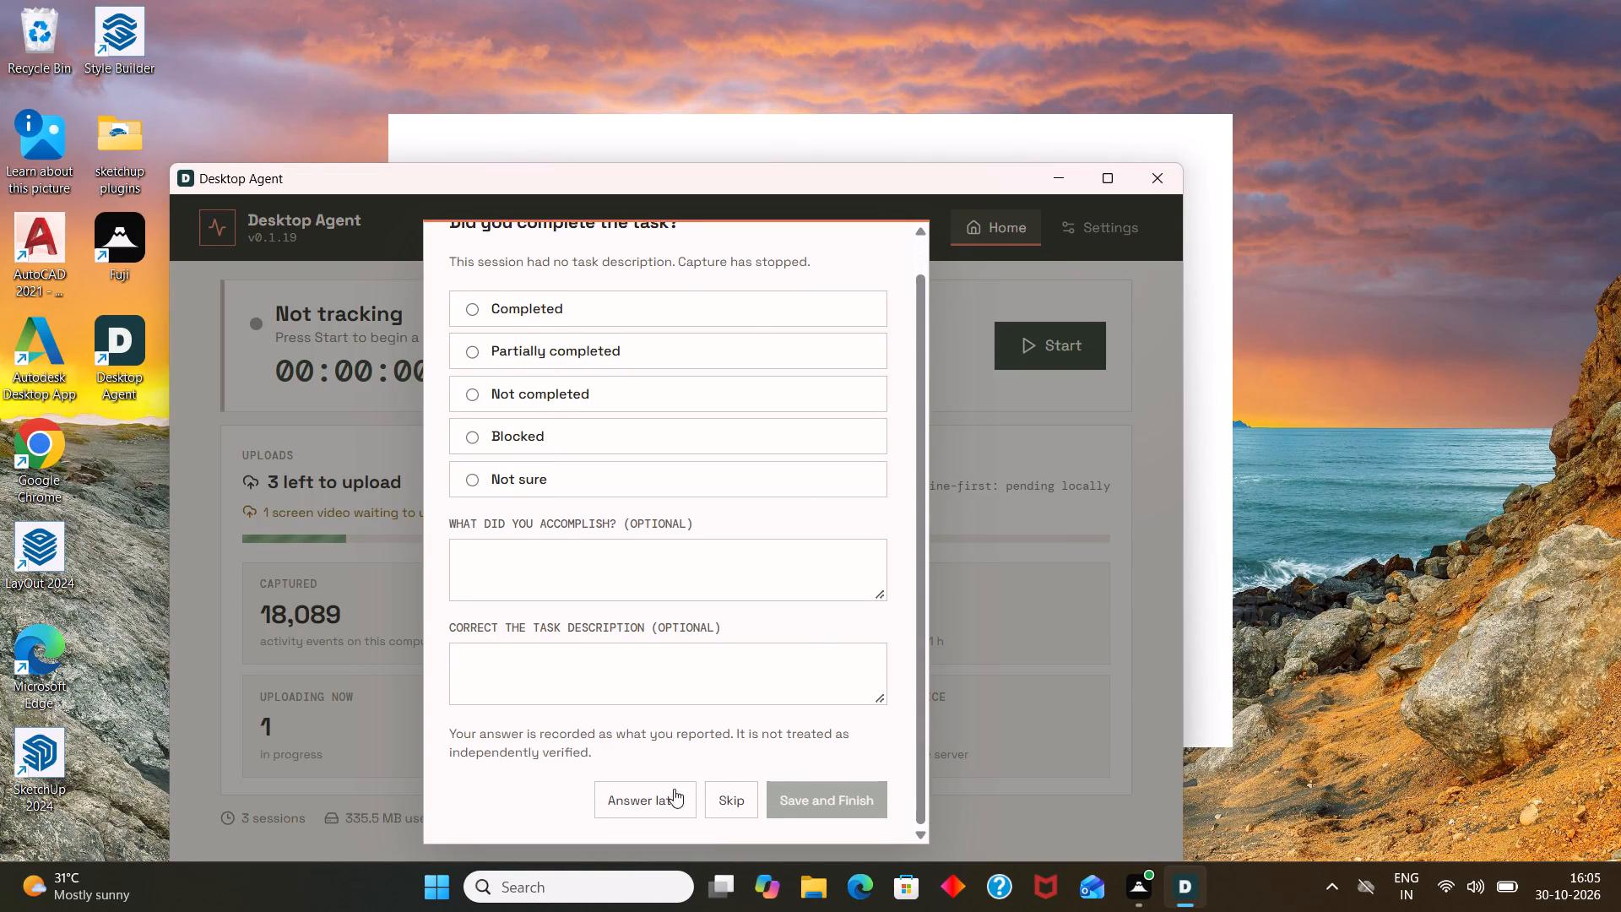
click(662, 799)
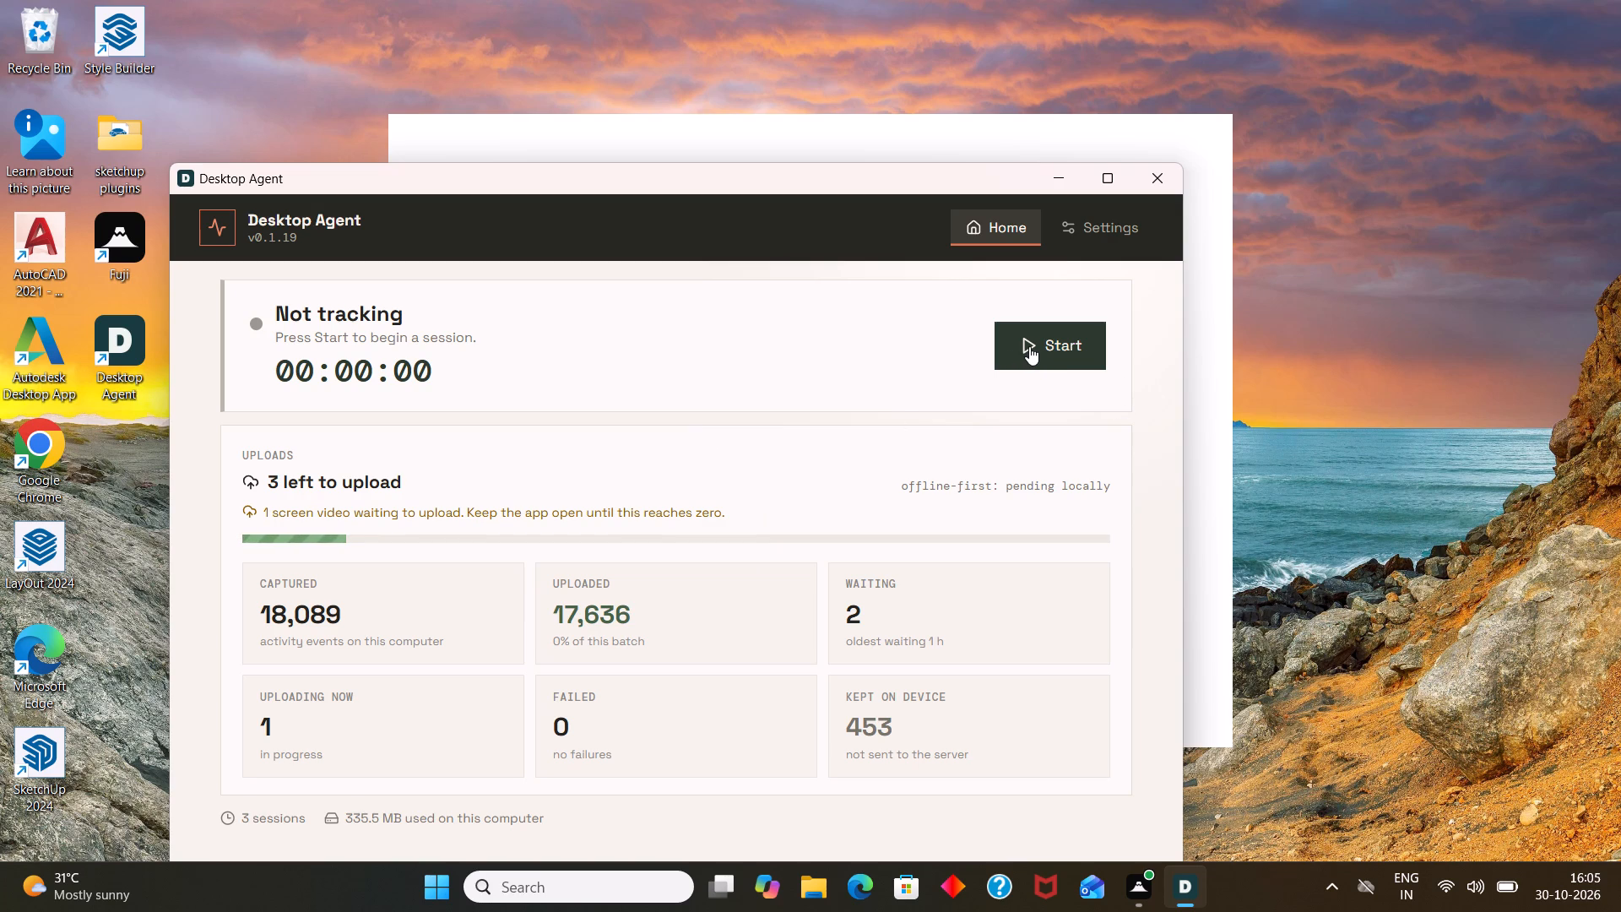
Start a new capture session in Desktop Agent without a task description.
click(1029, 346)
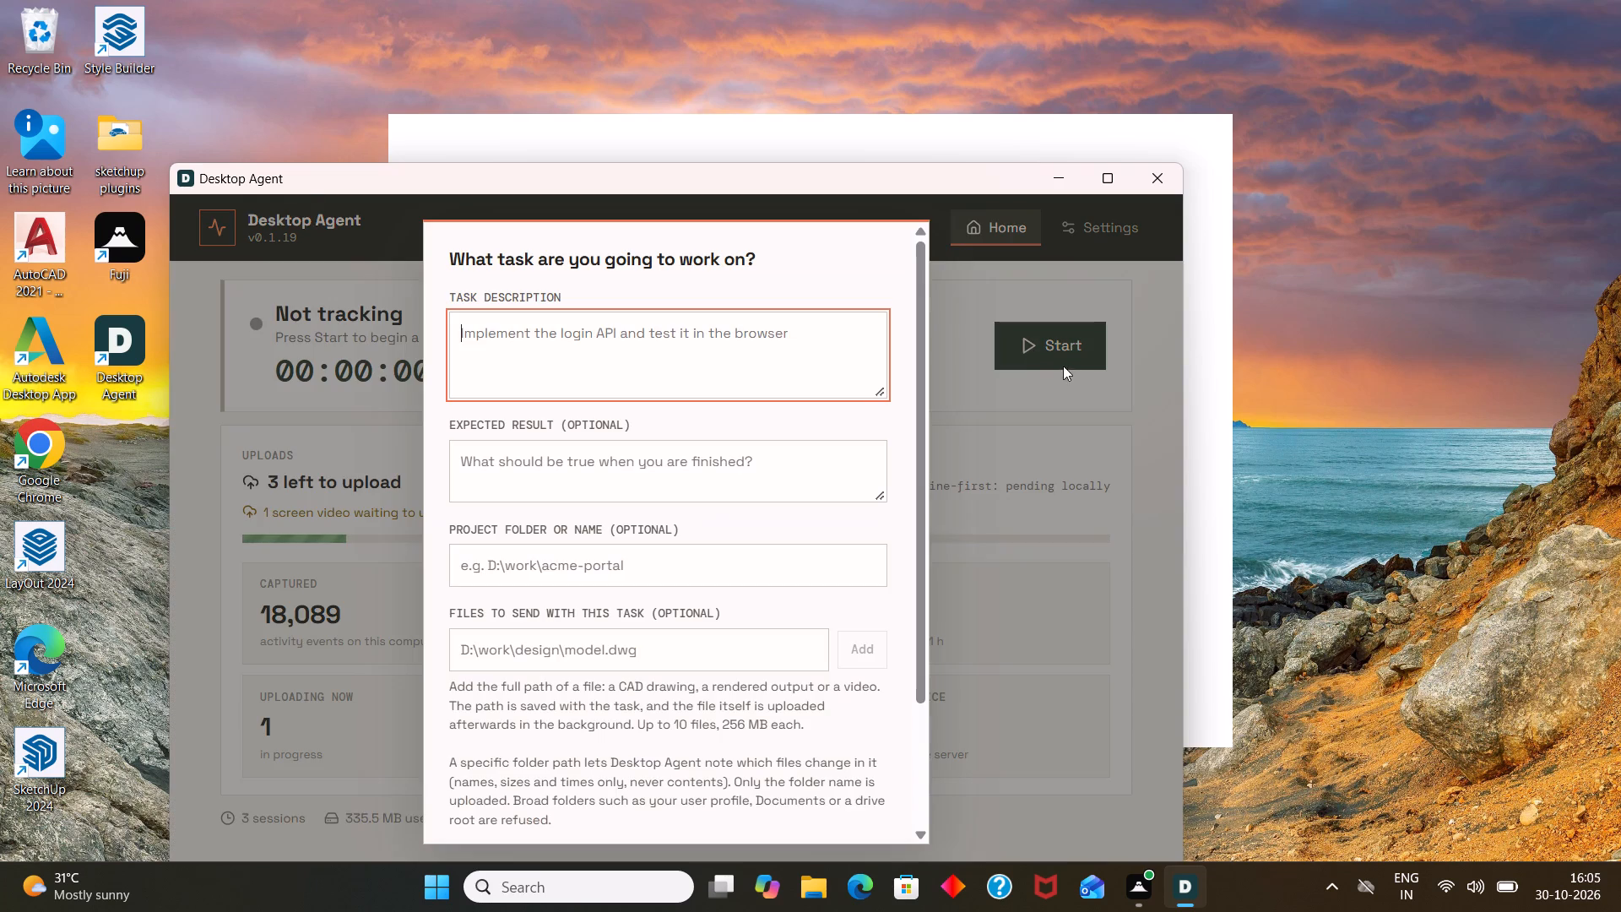
scroll(693, 515, down, 7)
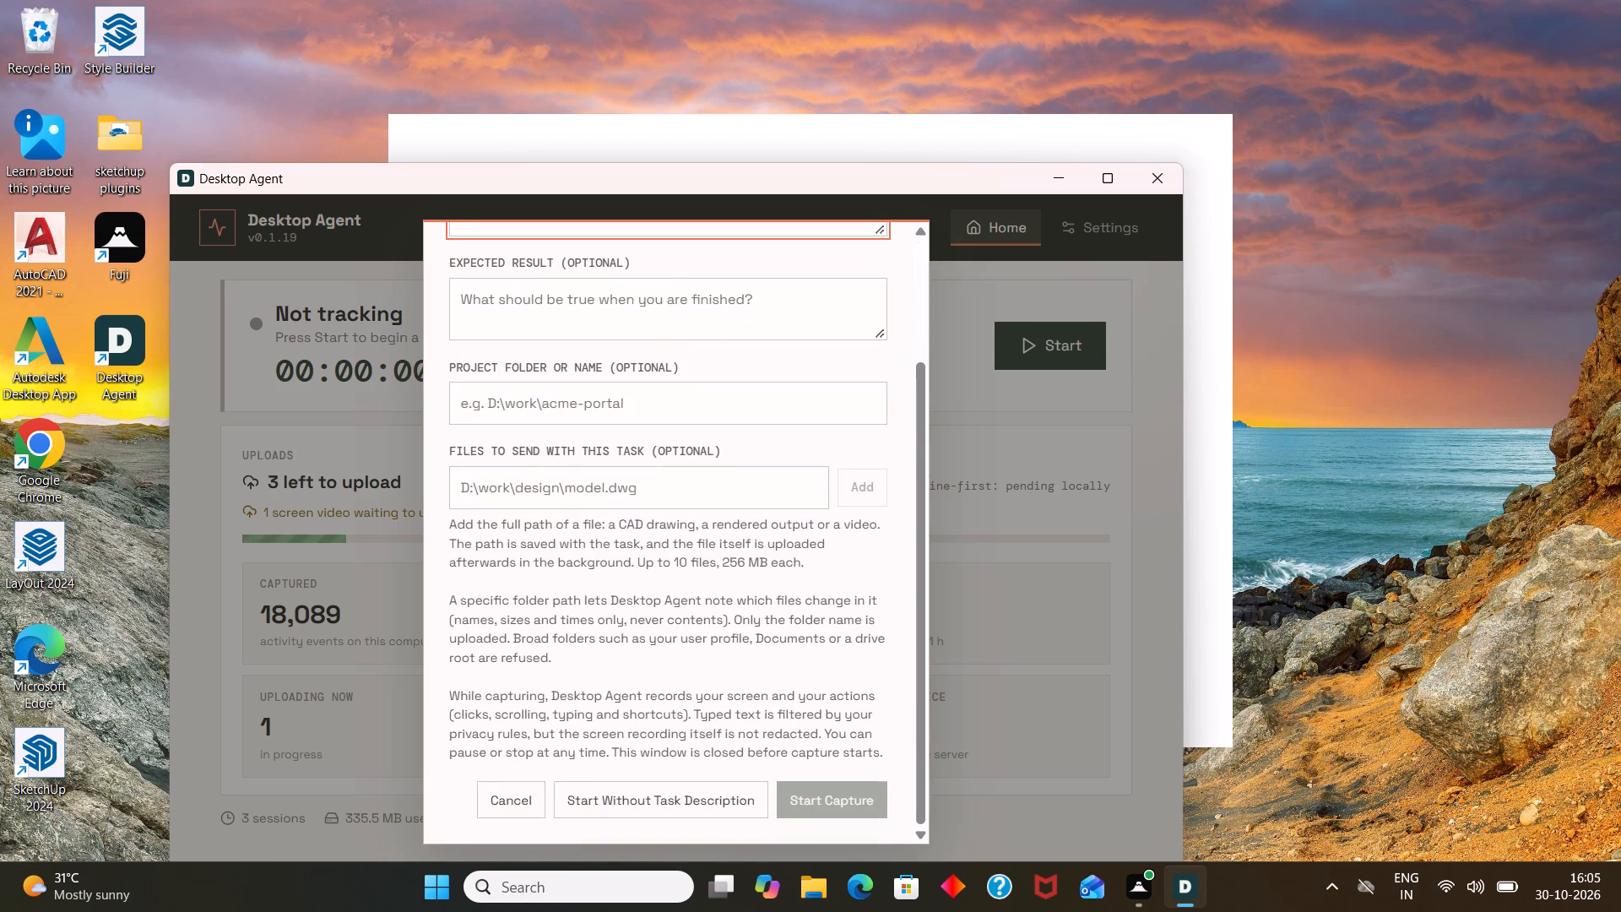
scroll(692, 595, down, 4)
click(711, 798)
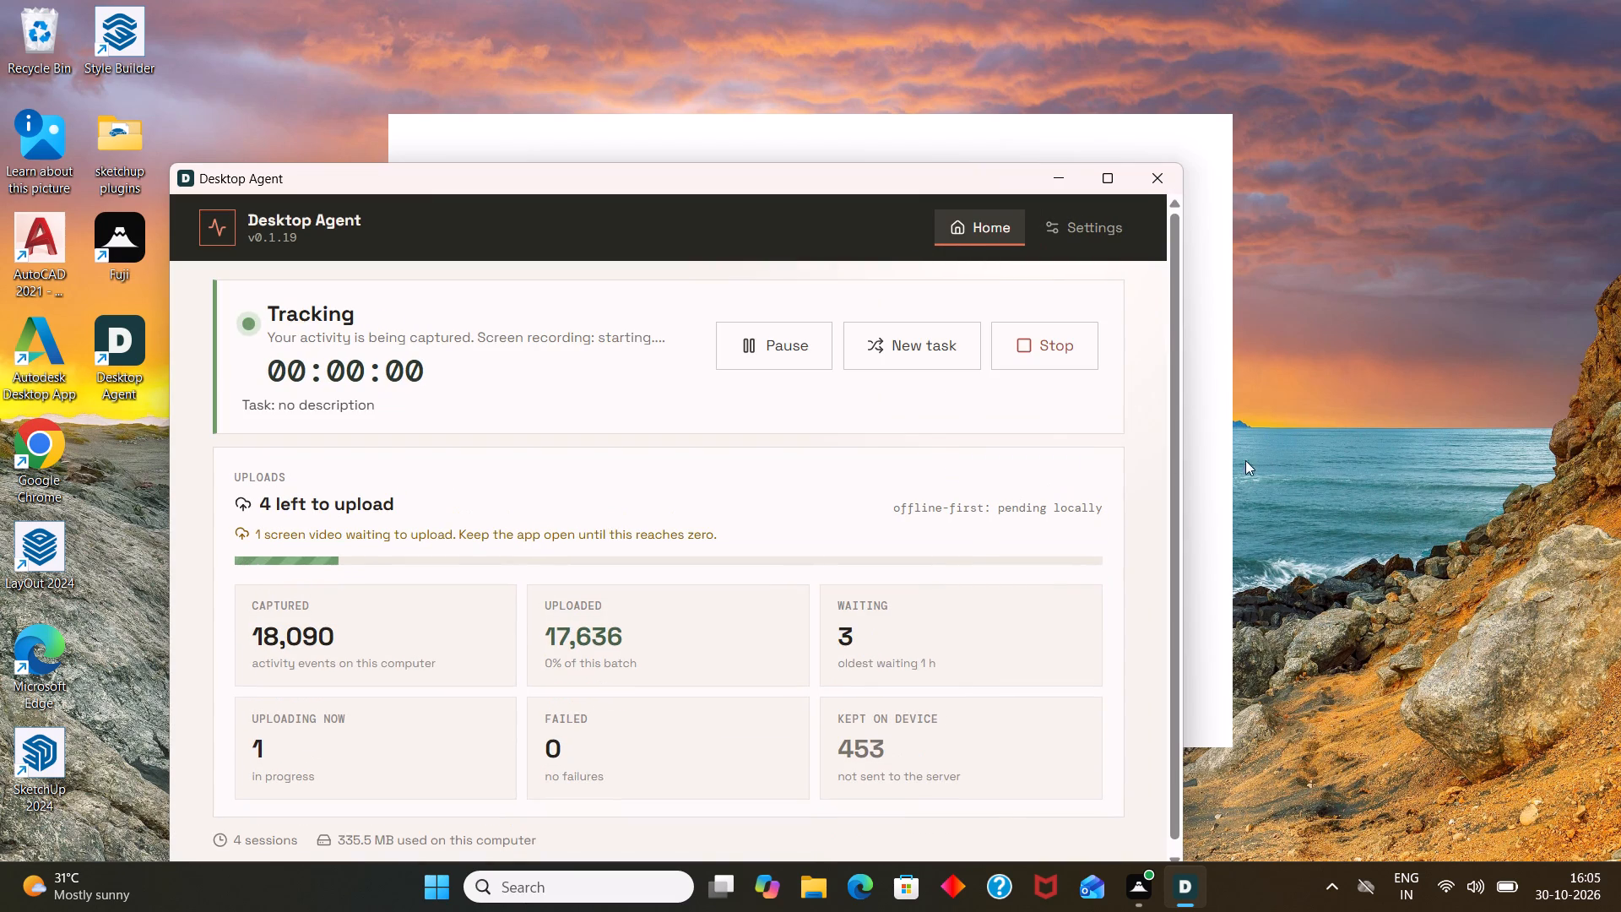
Switch to the desktop and launch SketchUp 2024.
click(1358, 439)
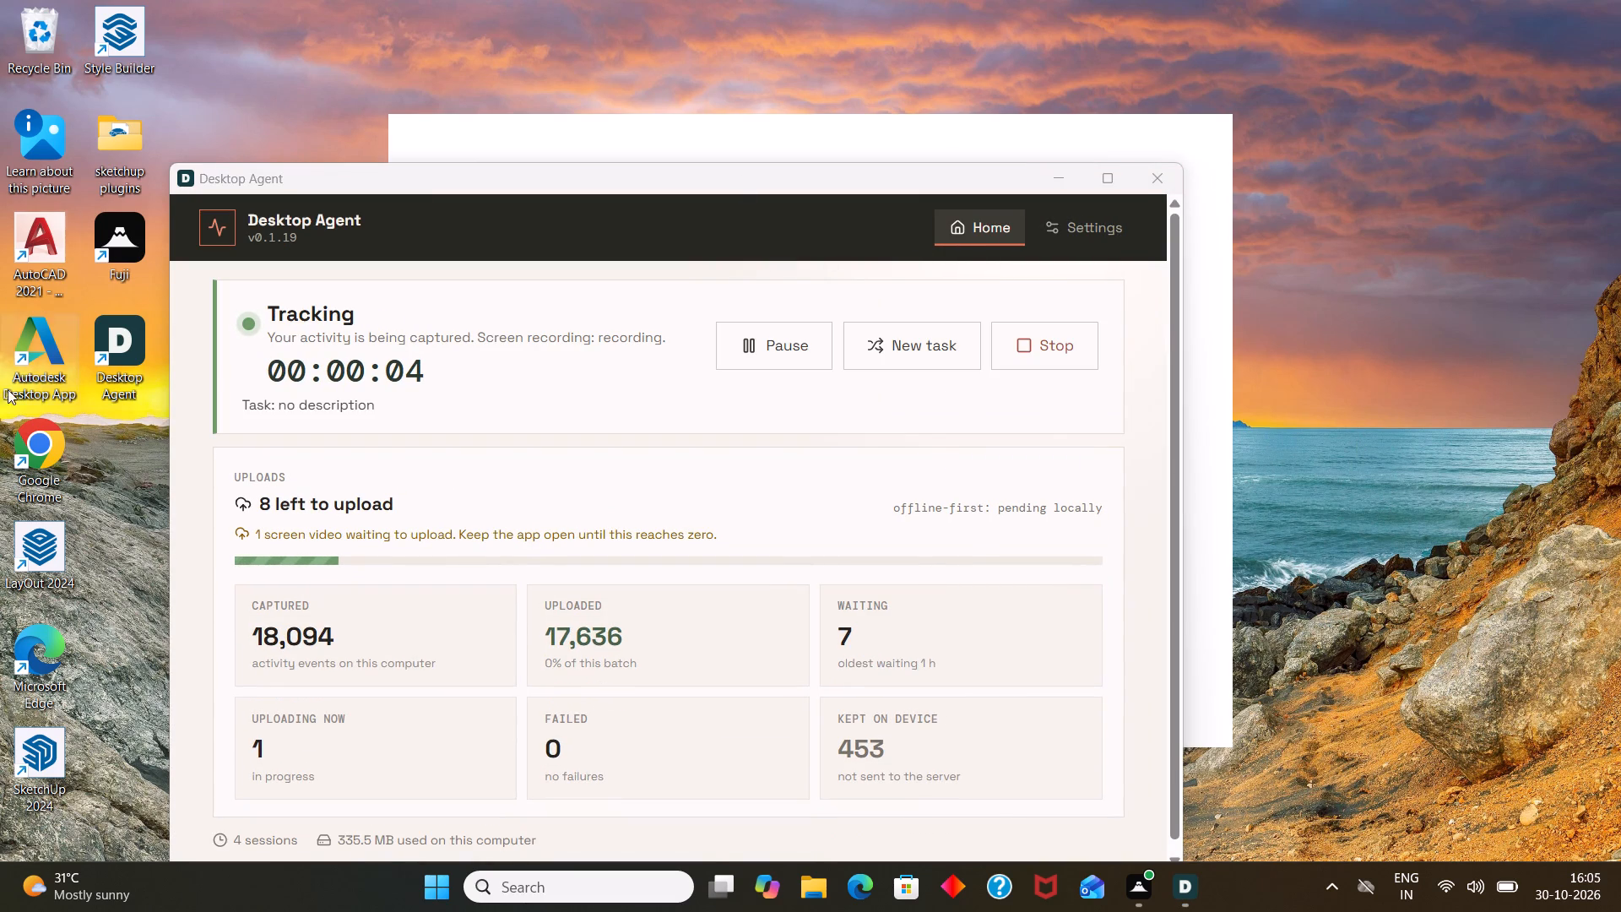
double_click(24, 757)
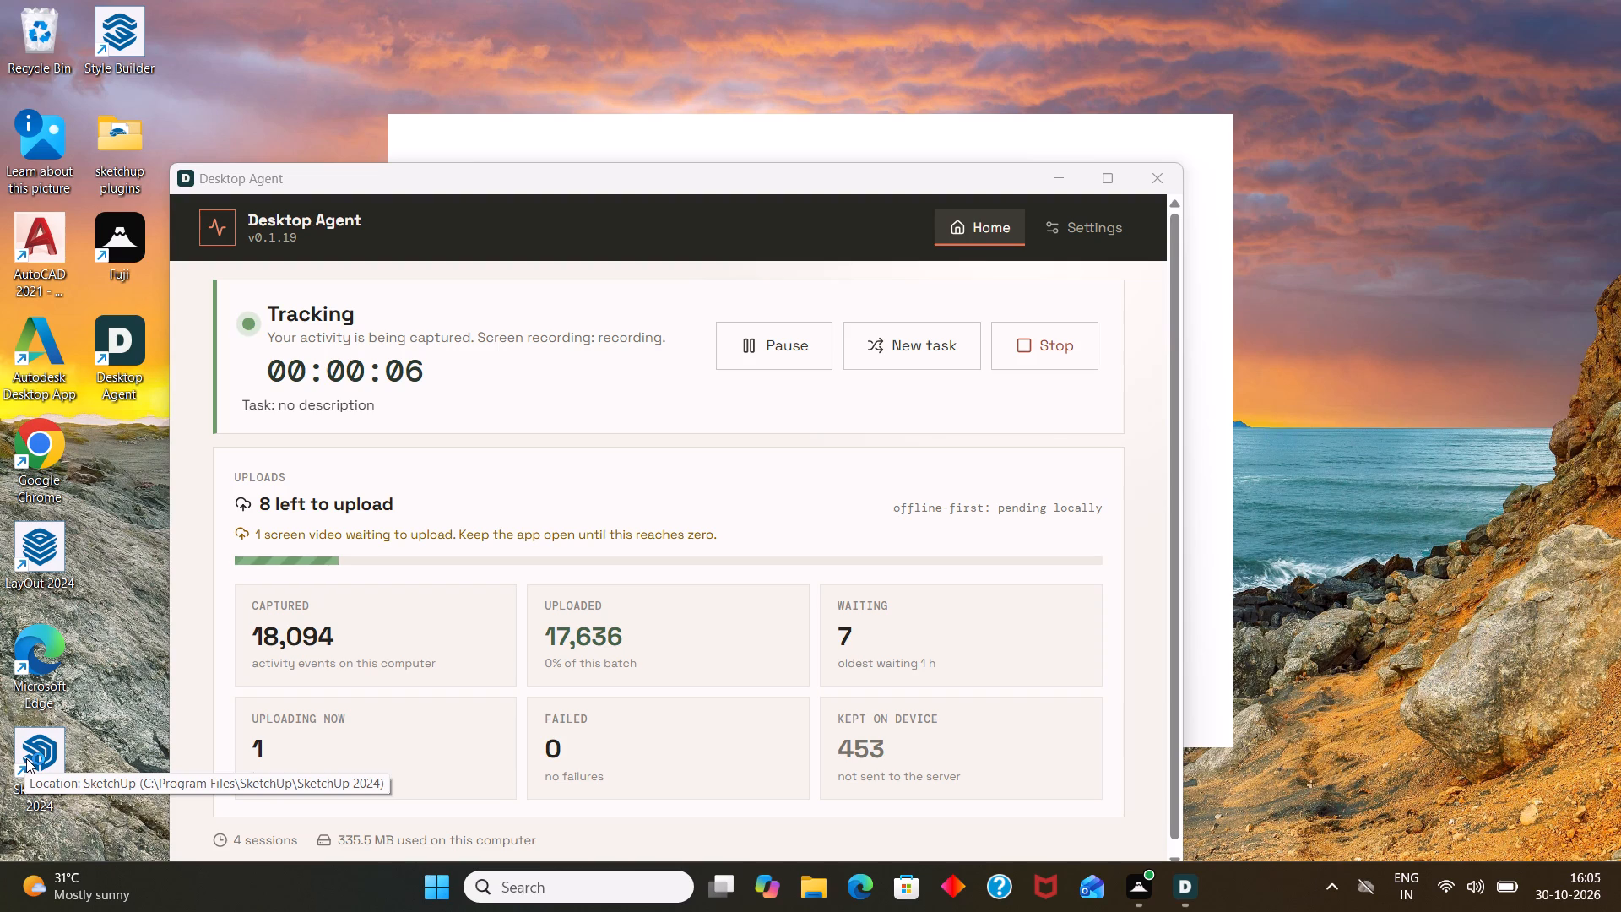
double_click(26, 758)
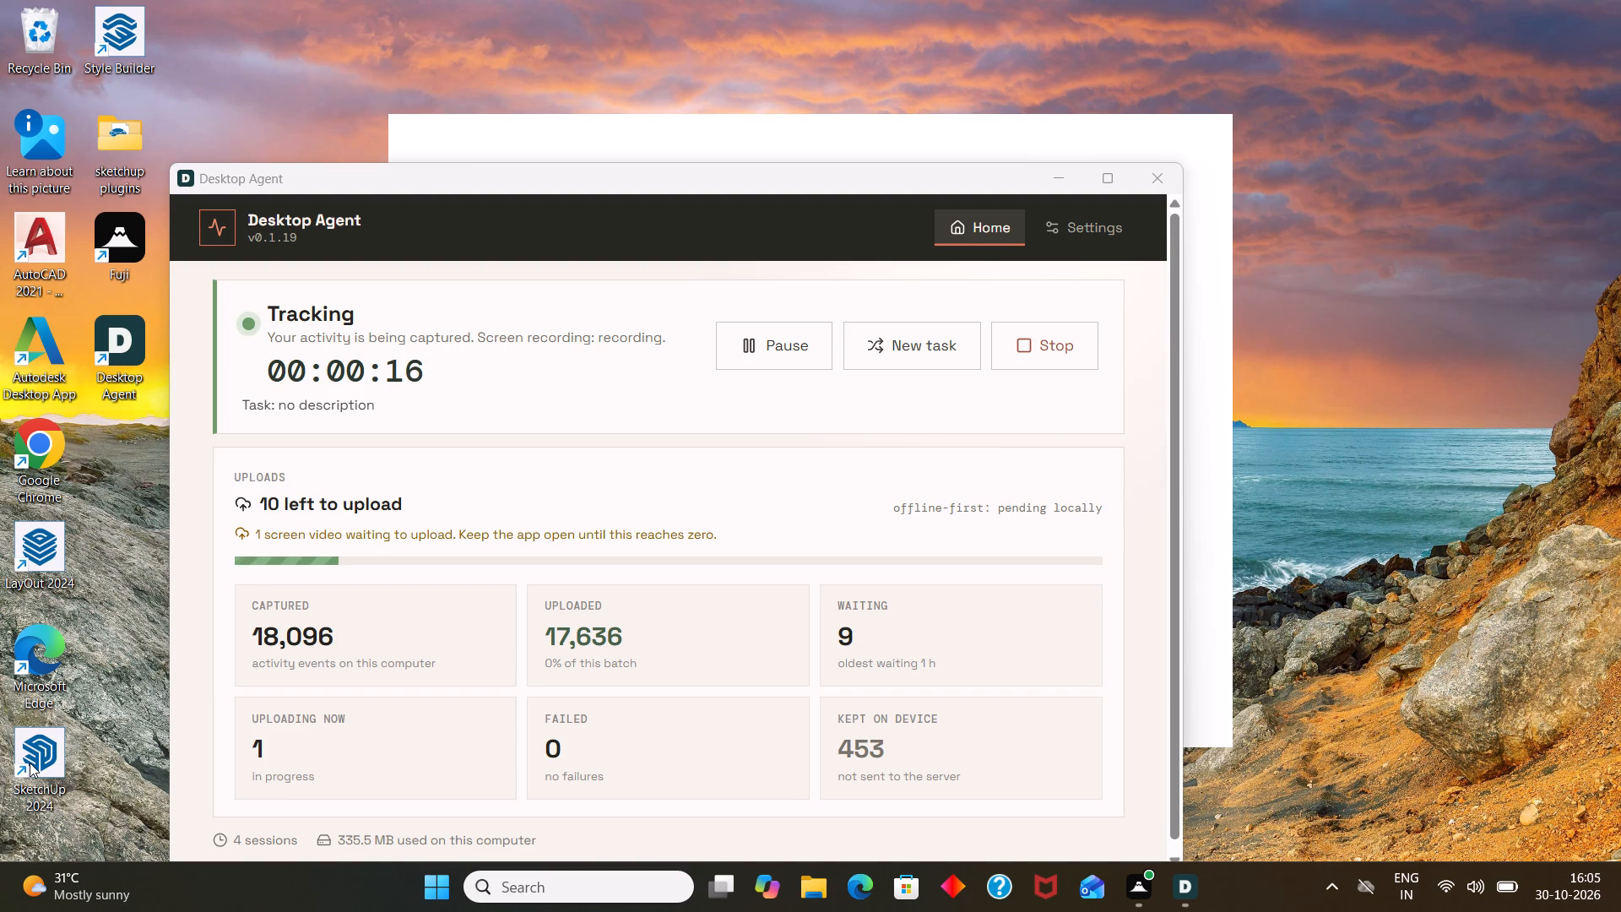
double_click(30, 763)
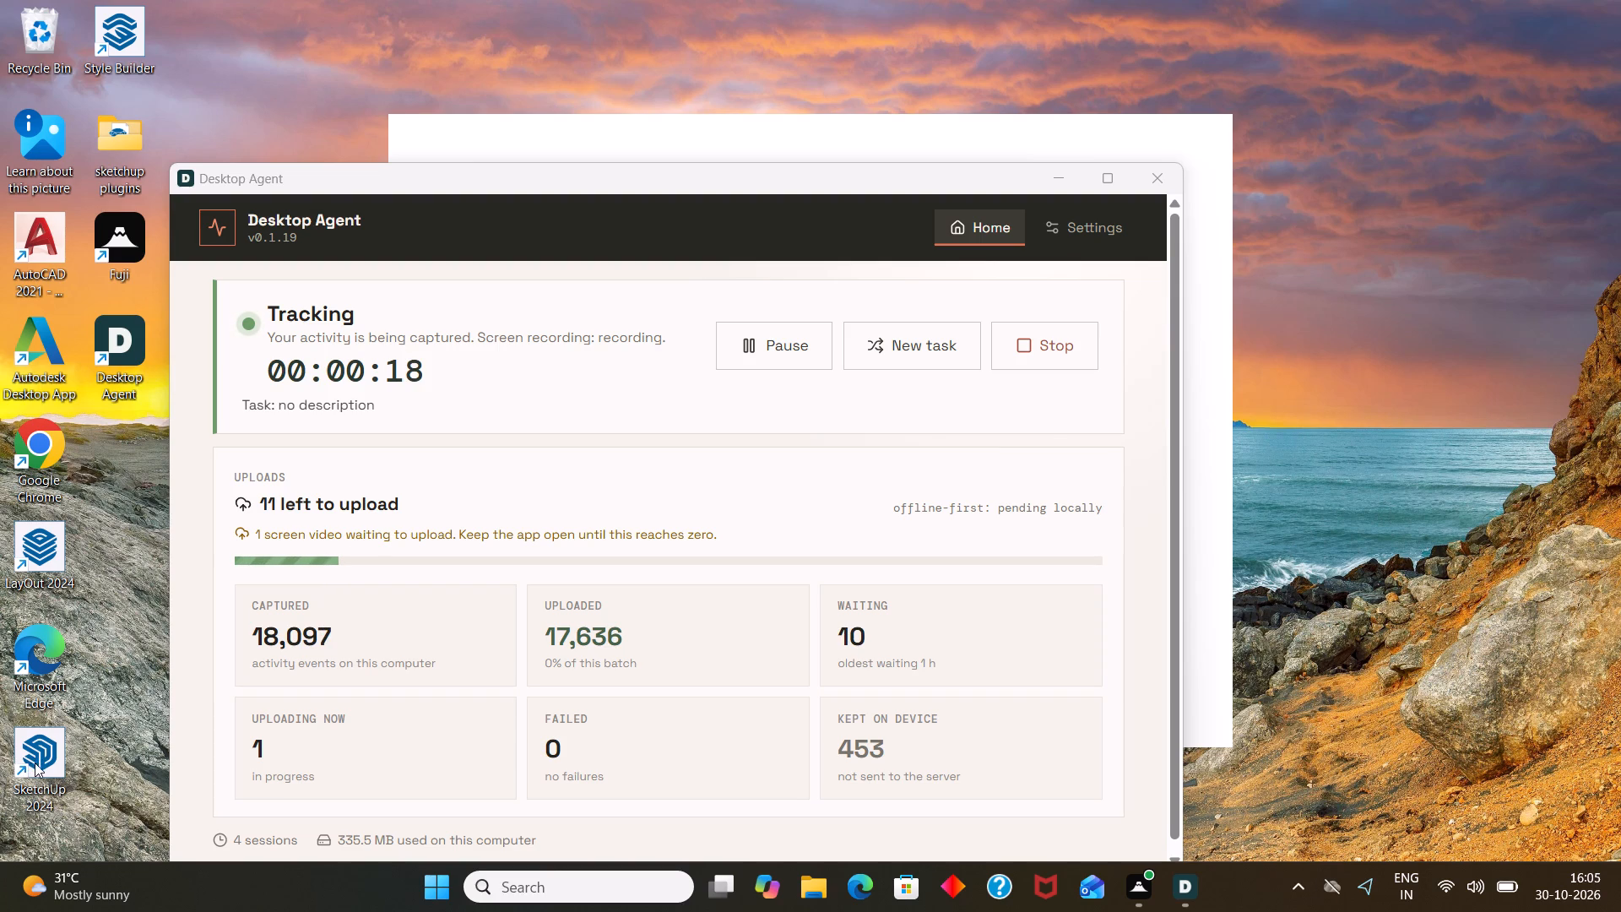
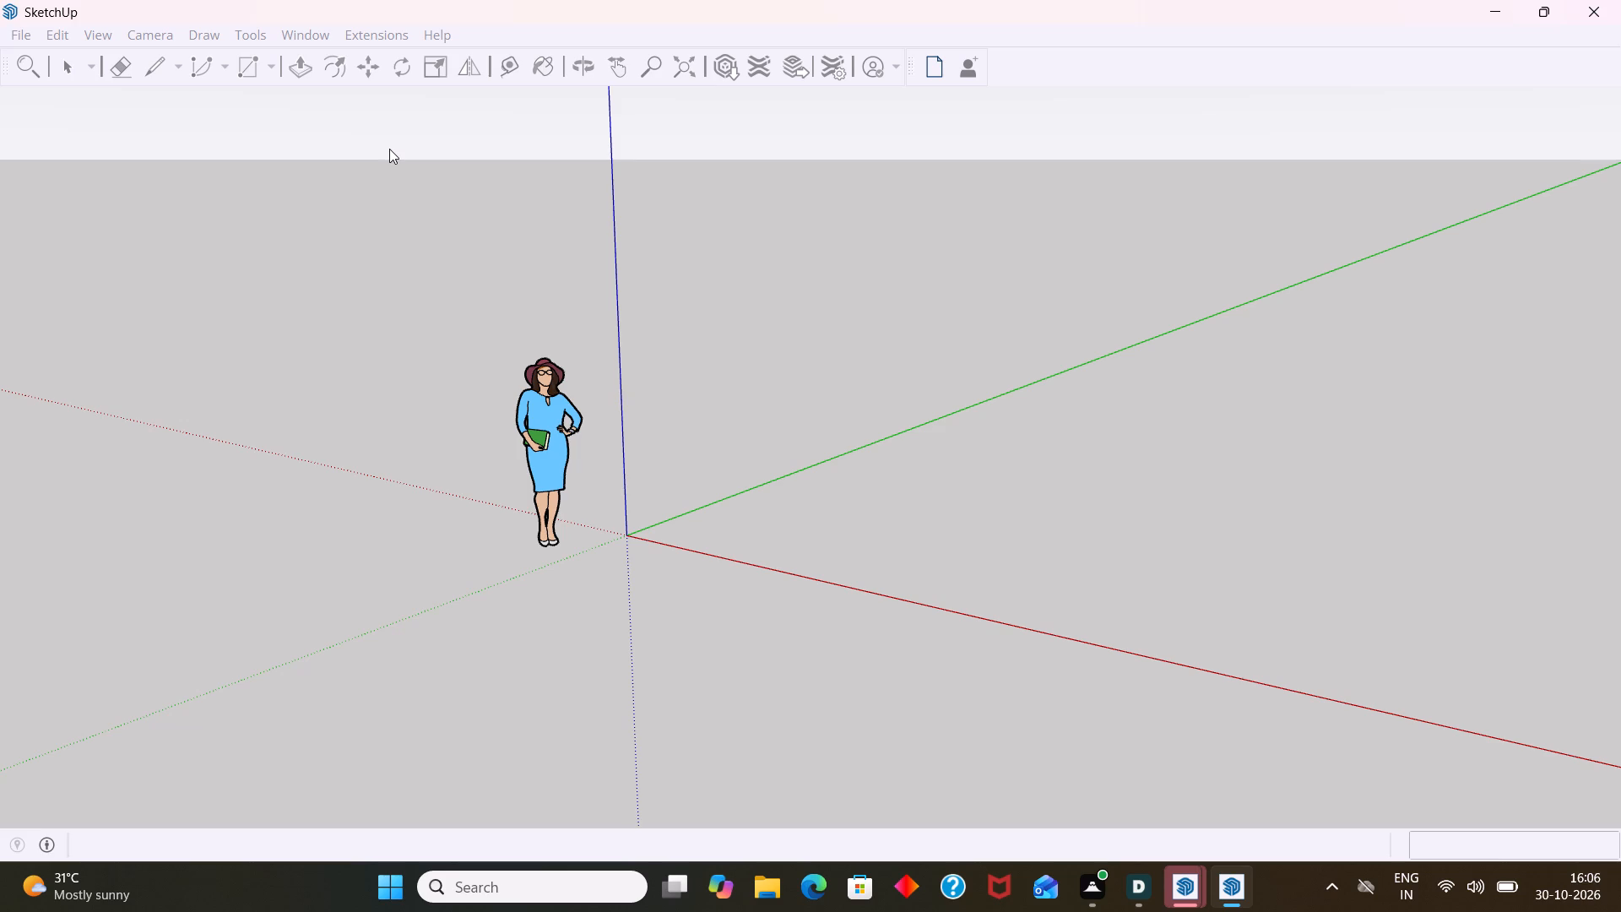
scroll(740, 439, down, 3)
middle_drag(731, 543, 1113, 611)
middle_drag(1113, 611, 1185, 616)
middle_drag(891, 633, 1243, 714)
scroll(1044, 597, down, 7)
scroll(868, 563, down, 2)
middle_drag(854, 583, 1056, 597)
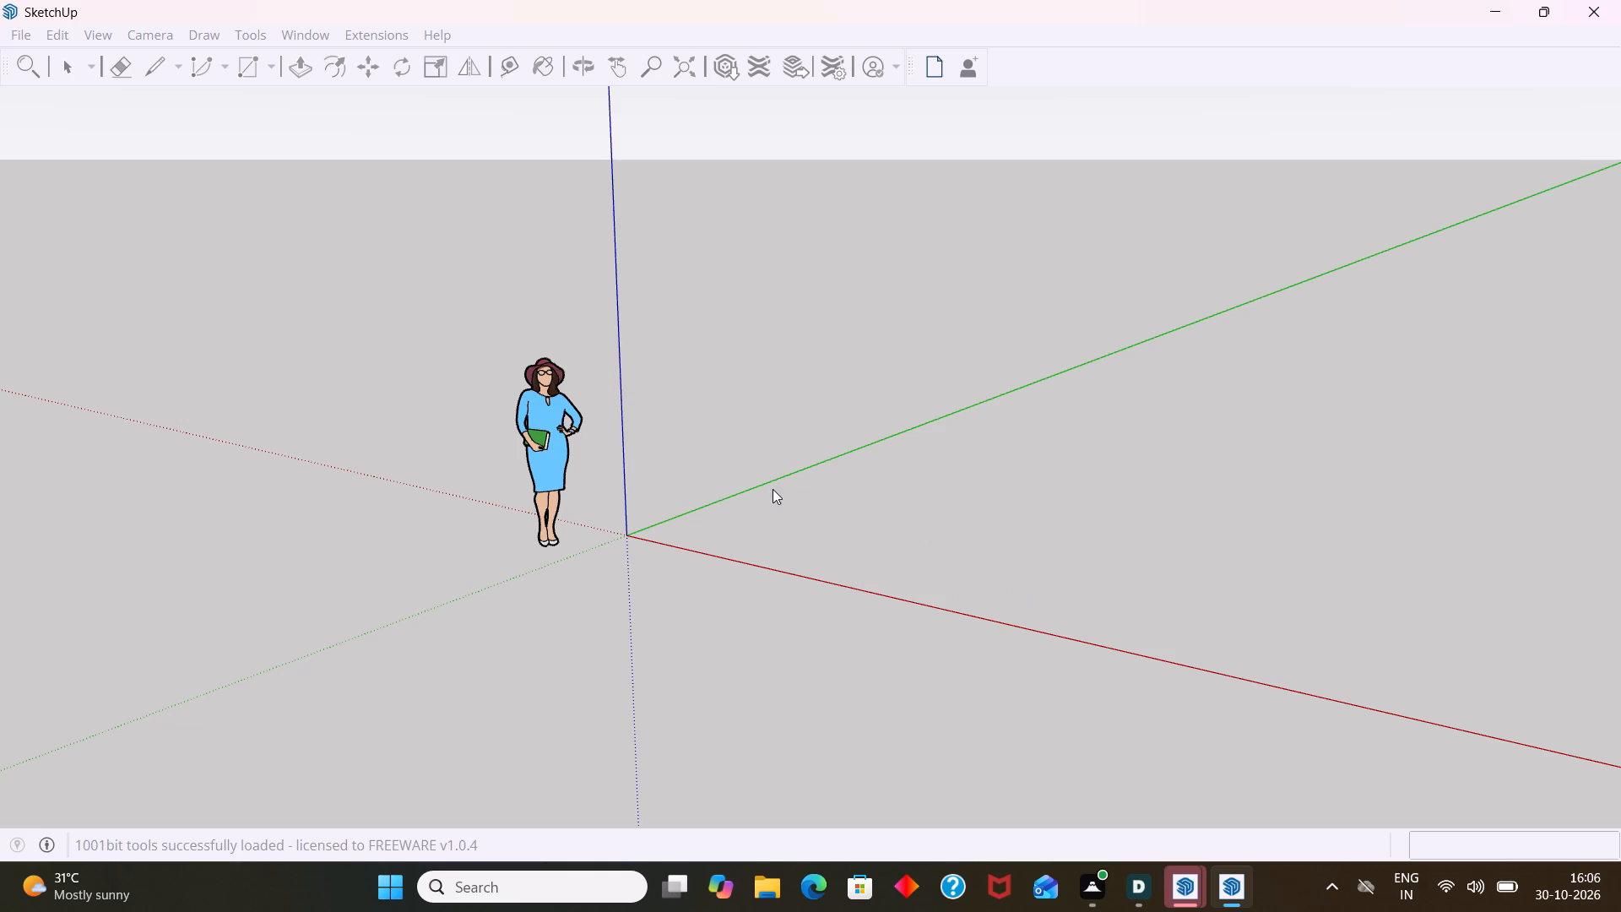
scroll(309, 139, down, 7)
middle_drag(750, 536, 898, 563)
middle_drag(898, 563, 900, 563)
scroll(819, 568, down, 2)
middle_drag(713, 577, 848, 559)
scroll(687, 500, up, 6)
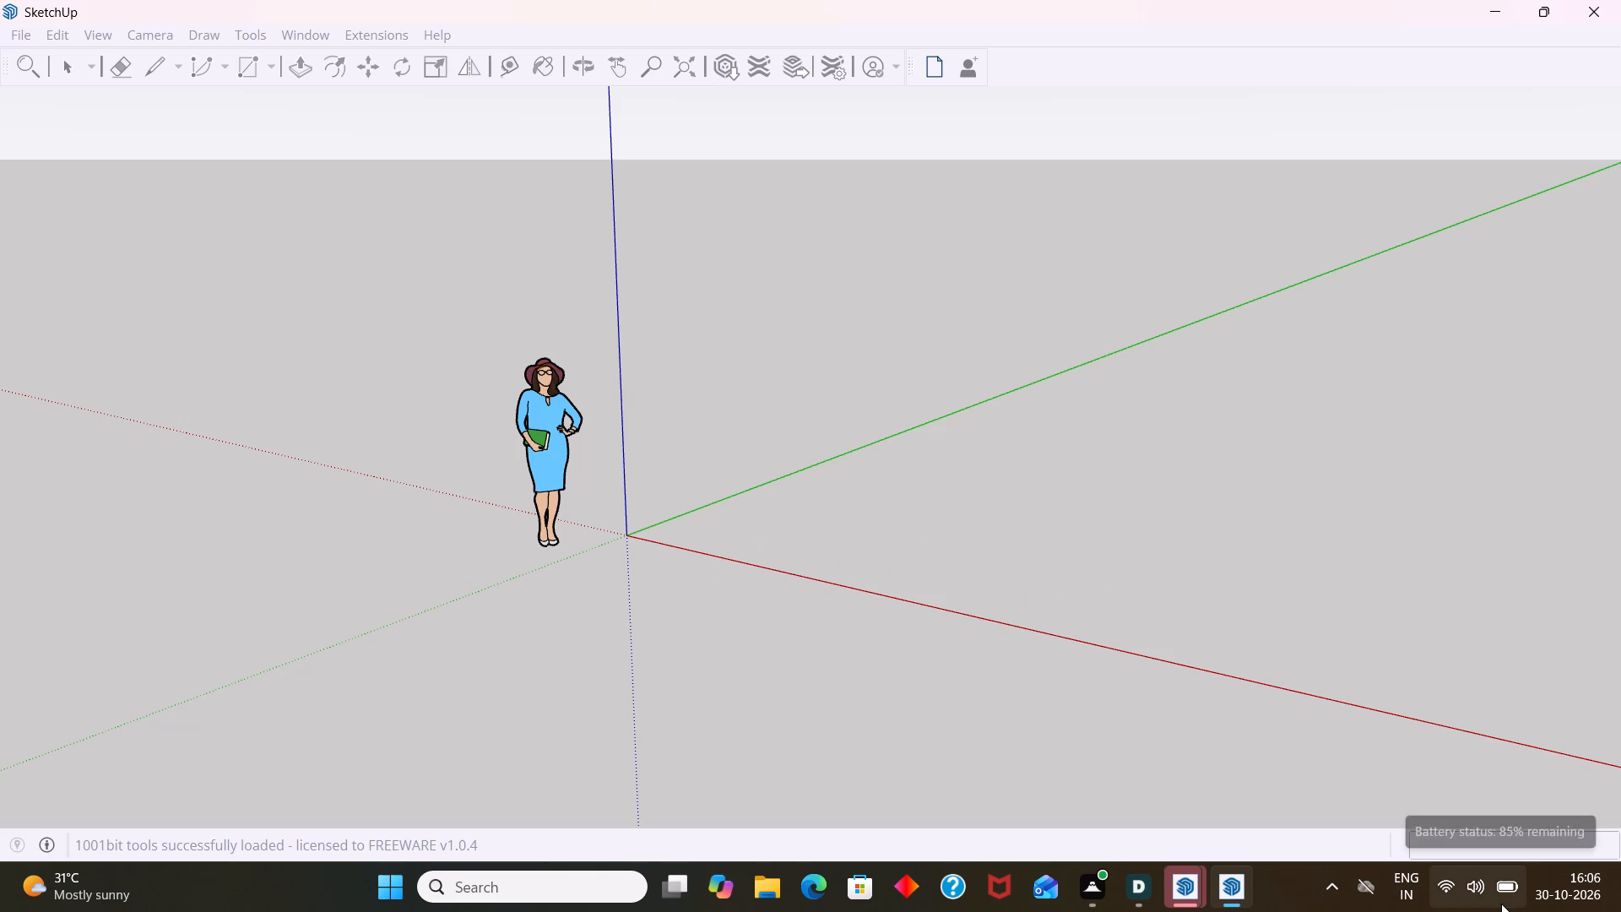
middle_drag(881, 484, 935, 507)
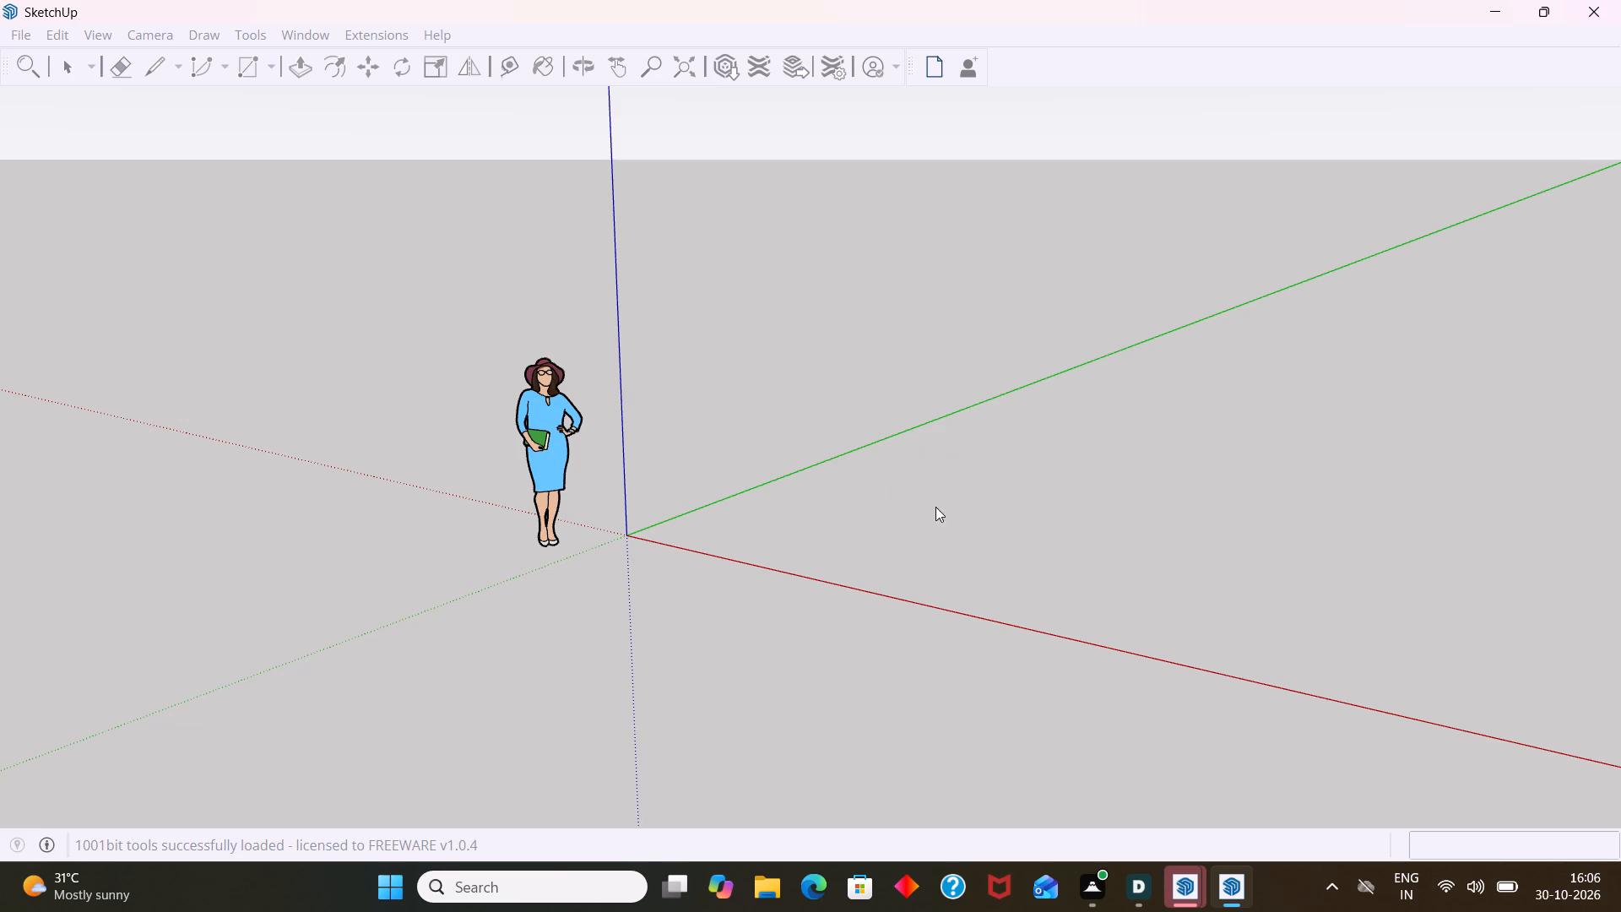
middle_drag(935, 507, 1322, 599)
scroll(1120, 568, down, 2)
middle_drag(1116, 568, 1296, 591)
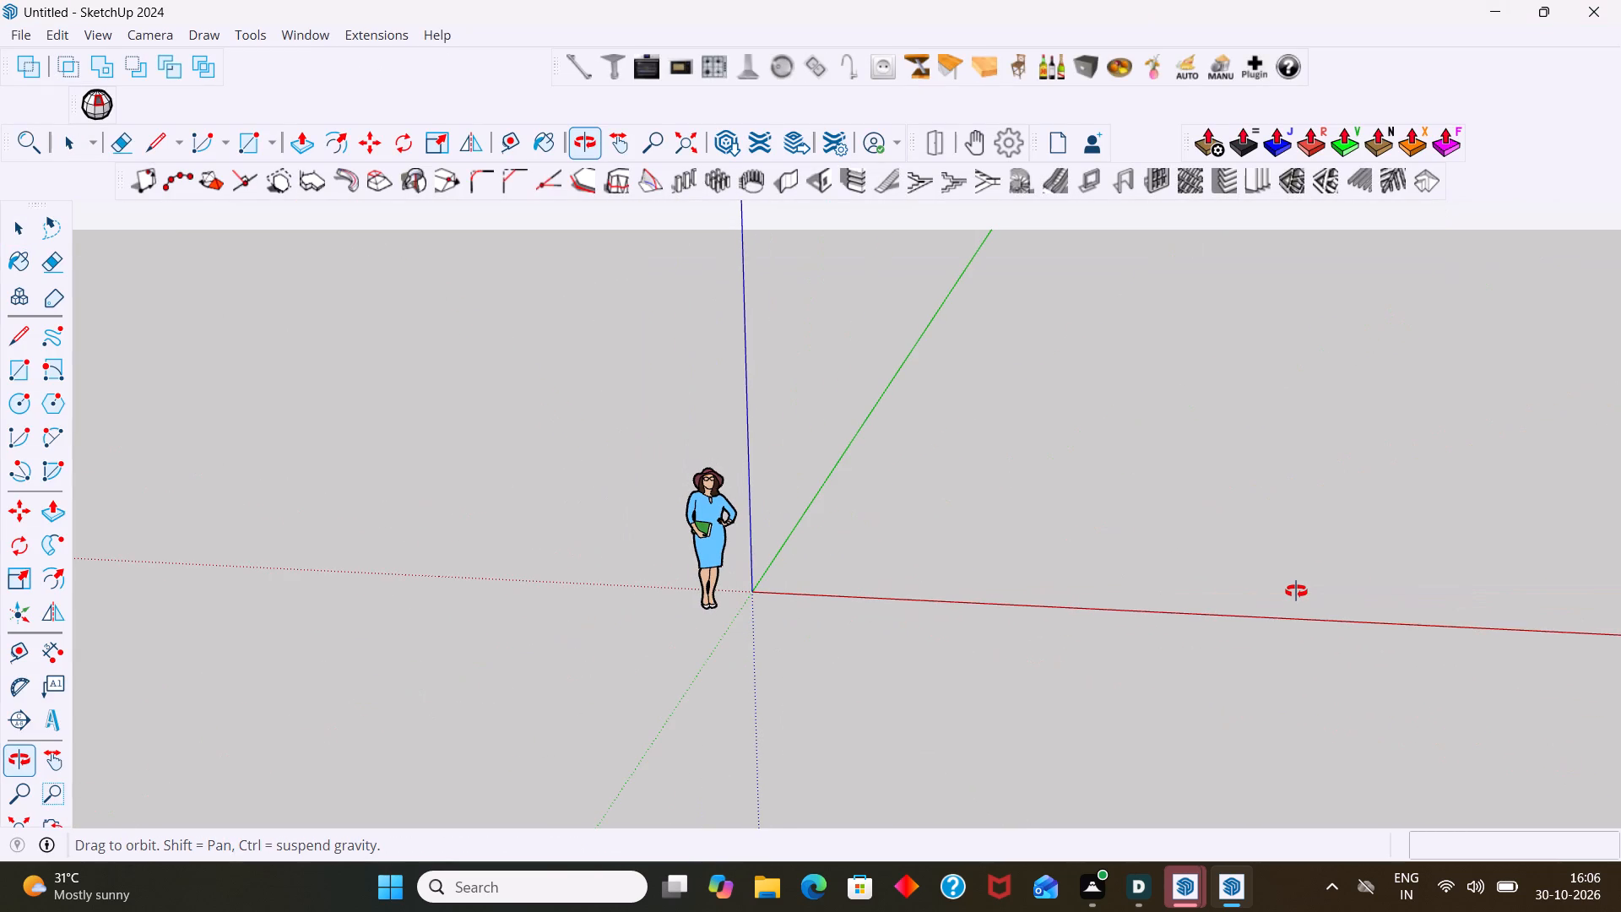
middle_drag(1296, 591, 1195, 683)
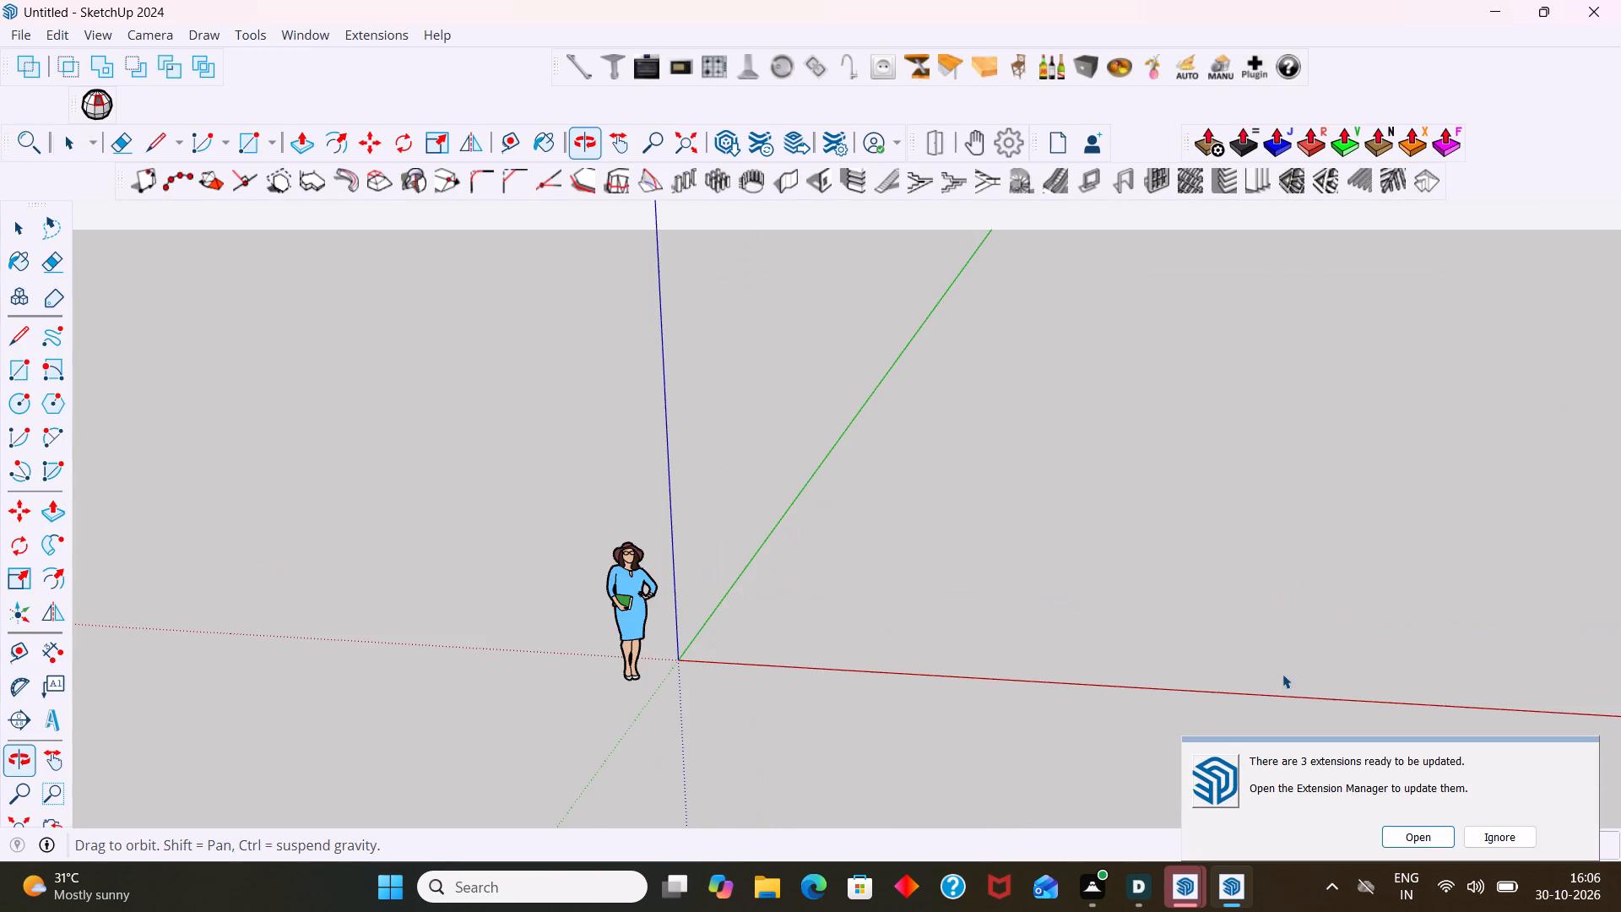
Ignore the notice offering extension updates.
click(1477, 836)
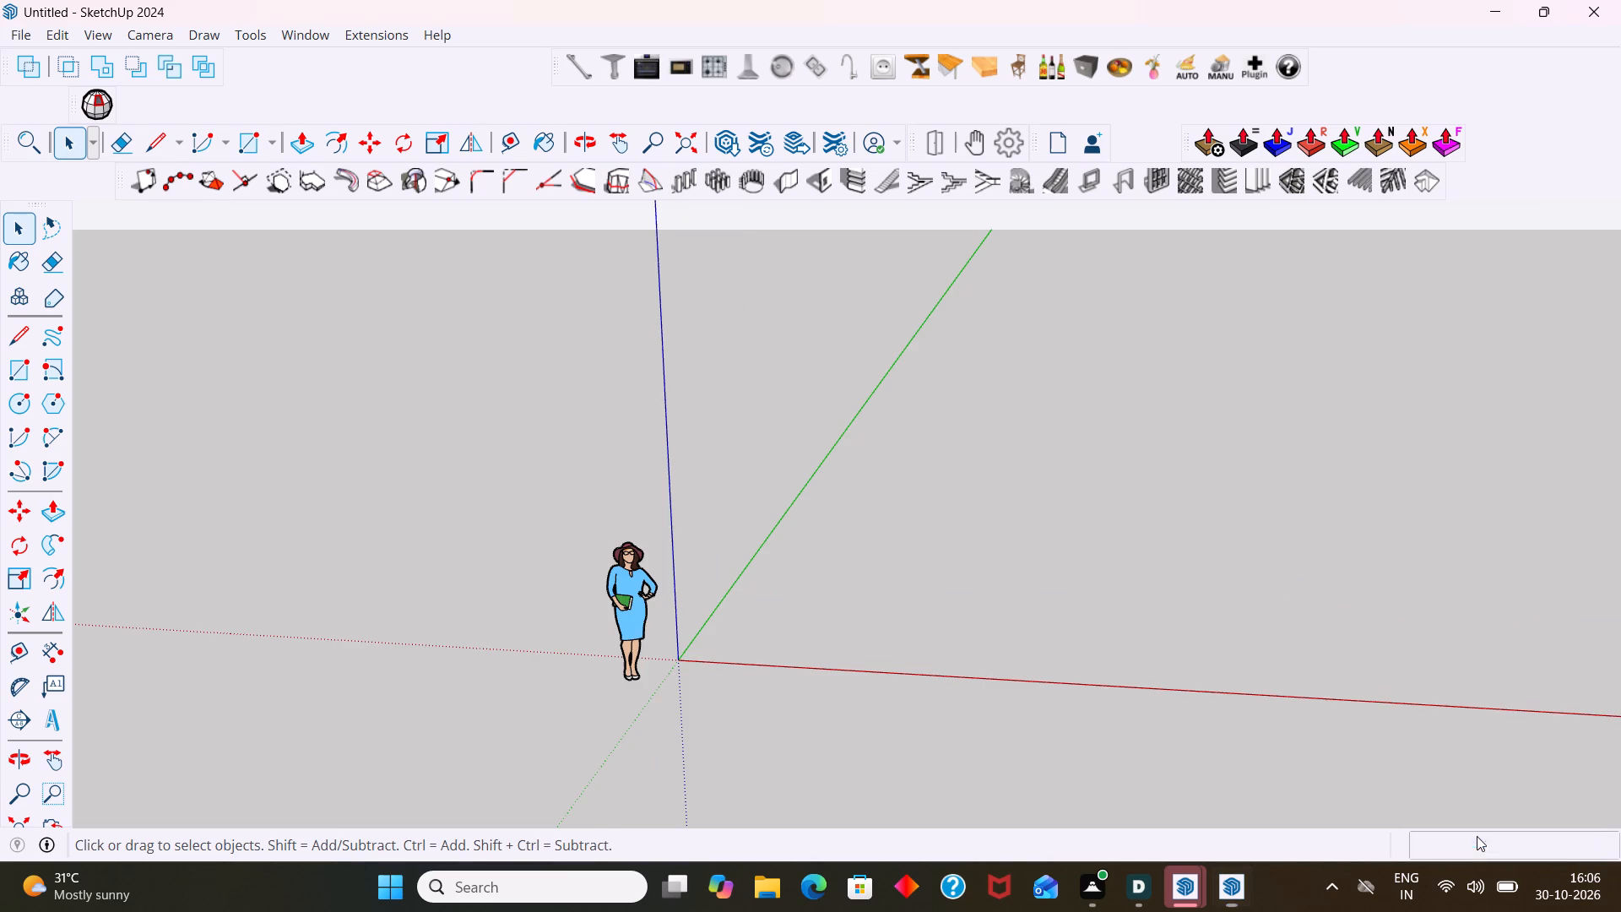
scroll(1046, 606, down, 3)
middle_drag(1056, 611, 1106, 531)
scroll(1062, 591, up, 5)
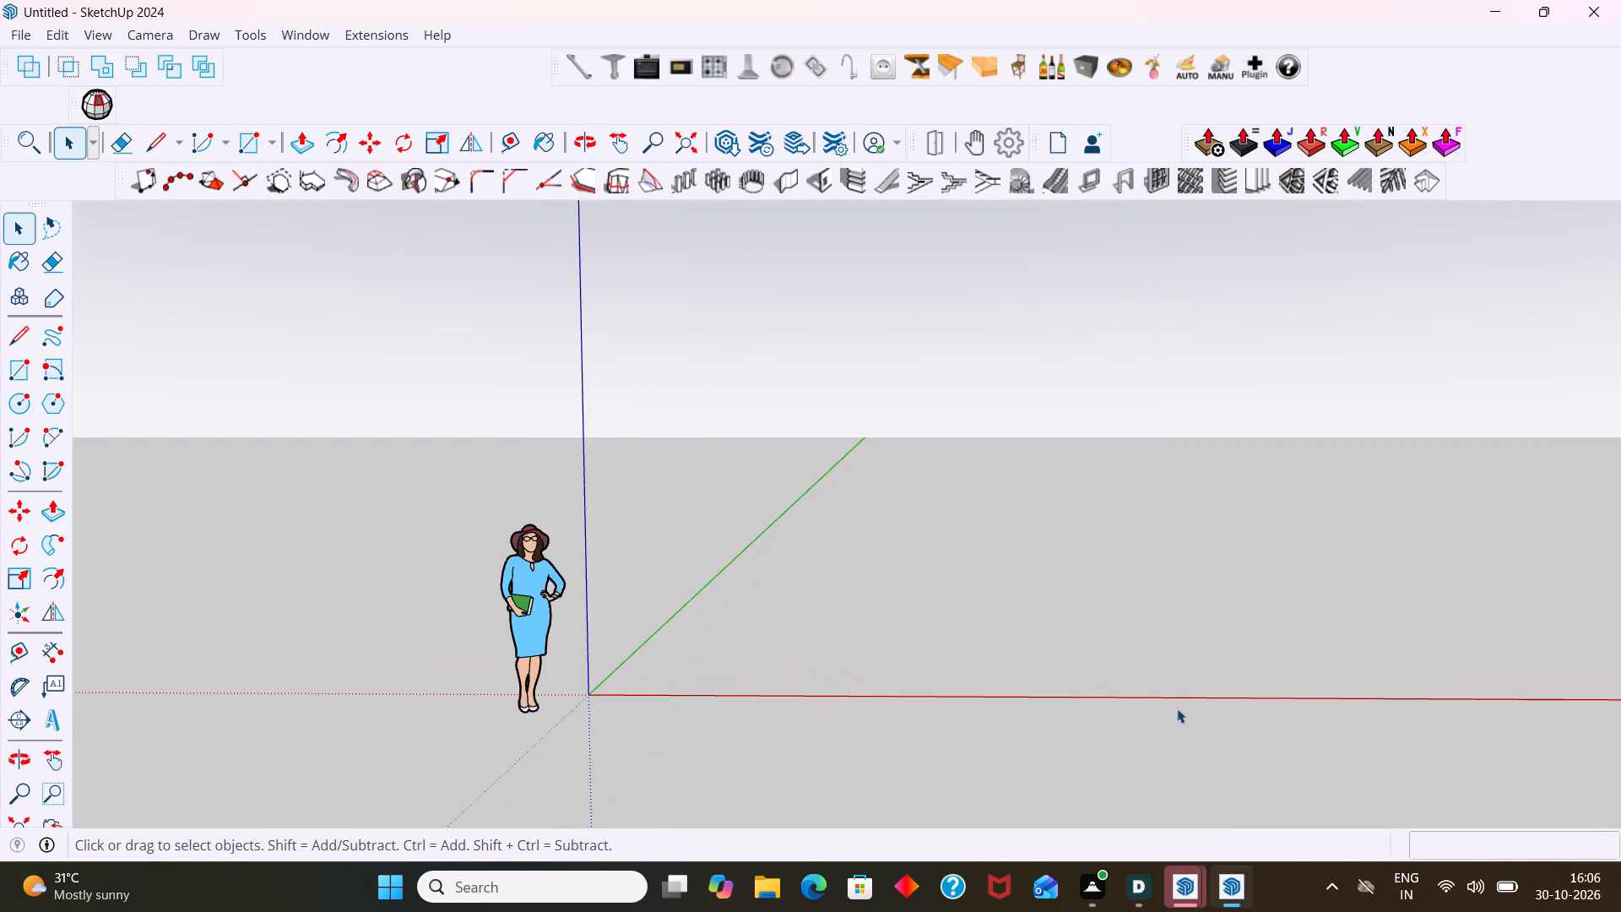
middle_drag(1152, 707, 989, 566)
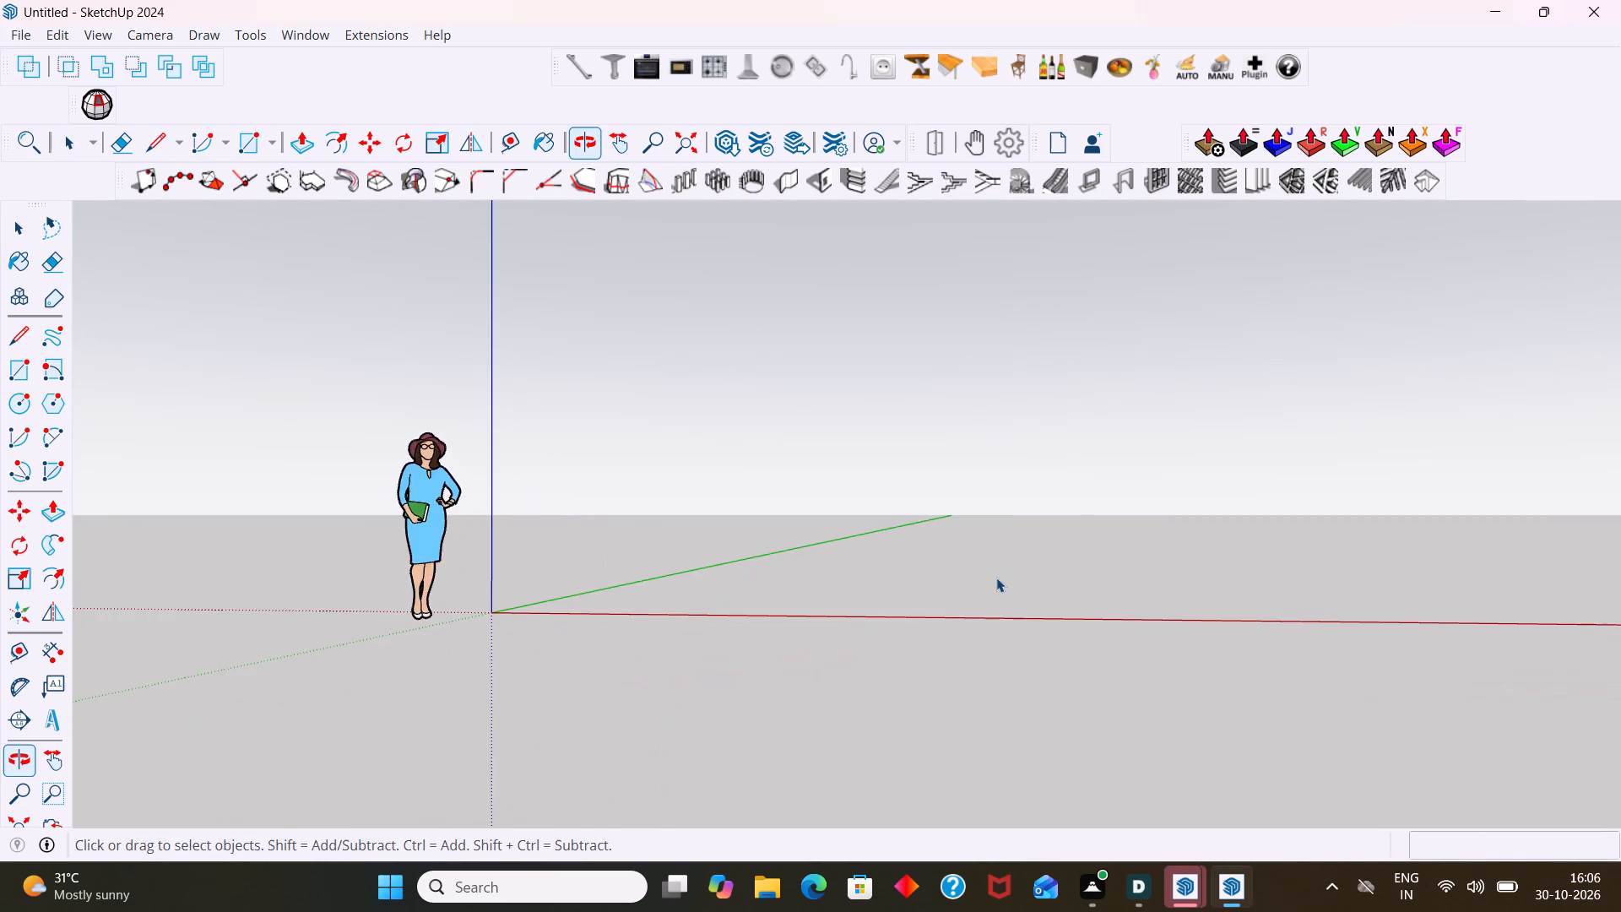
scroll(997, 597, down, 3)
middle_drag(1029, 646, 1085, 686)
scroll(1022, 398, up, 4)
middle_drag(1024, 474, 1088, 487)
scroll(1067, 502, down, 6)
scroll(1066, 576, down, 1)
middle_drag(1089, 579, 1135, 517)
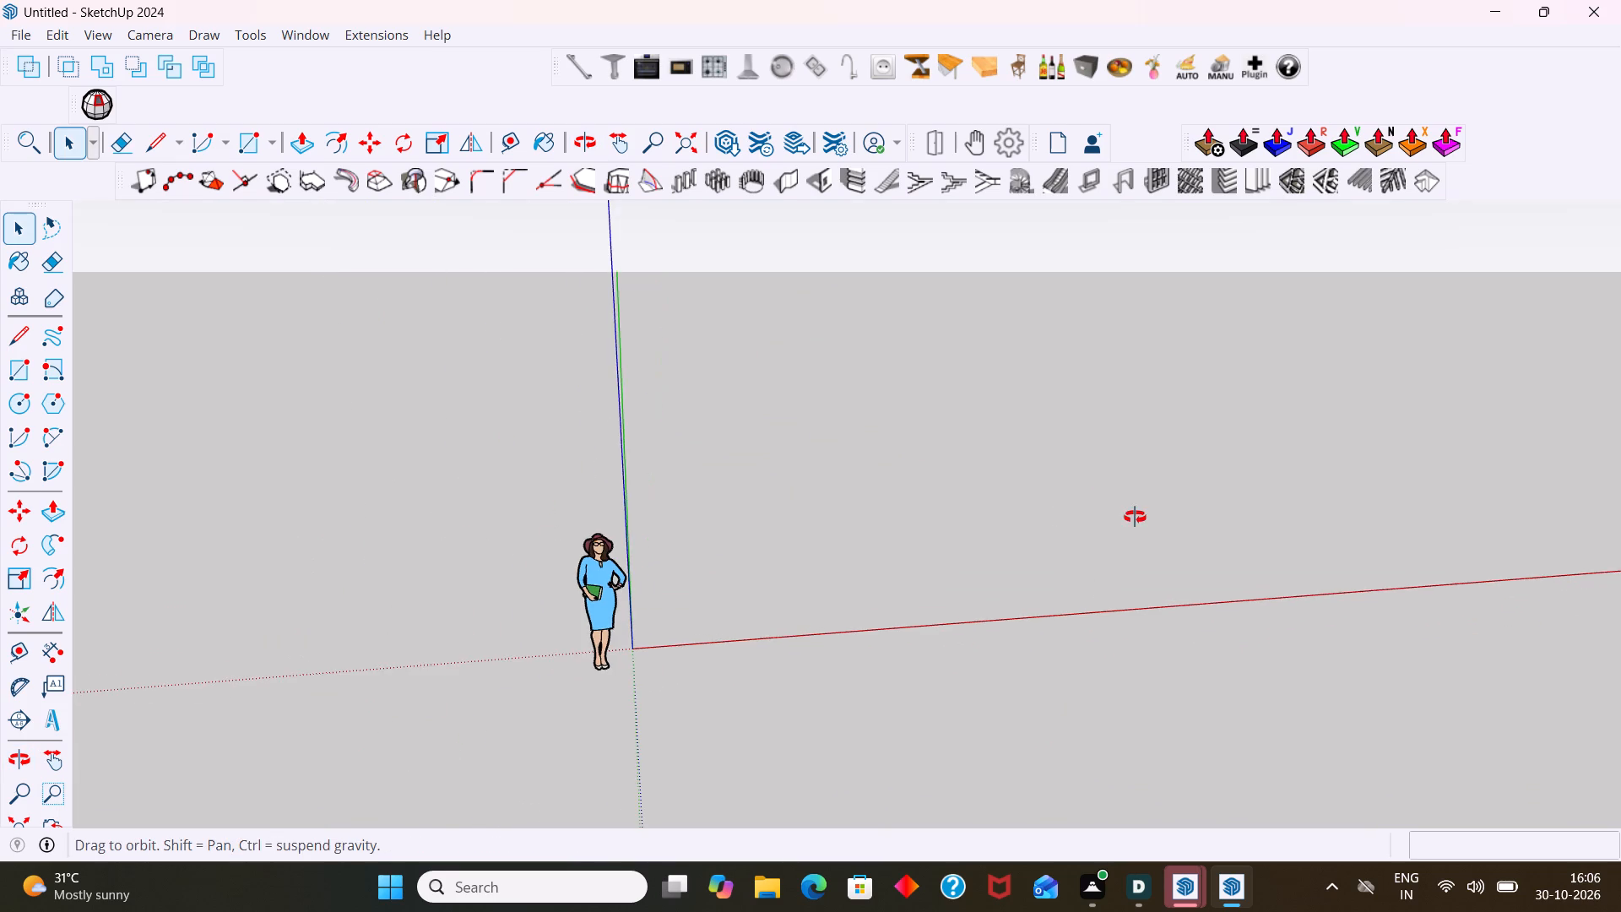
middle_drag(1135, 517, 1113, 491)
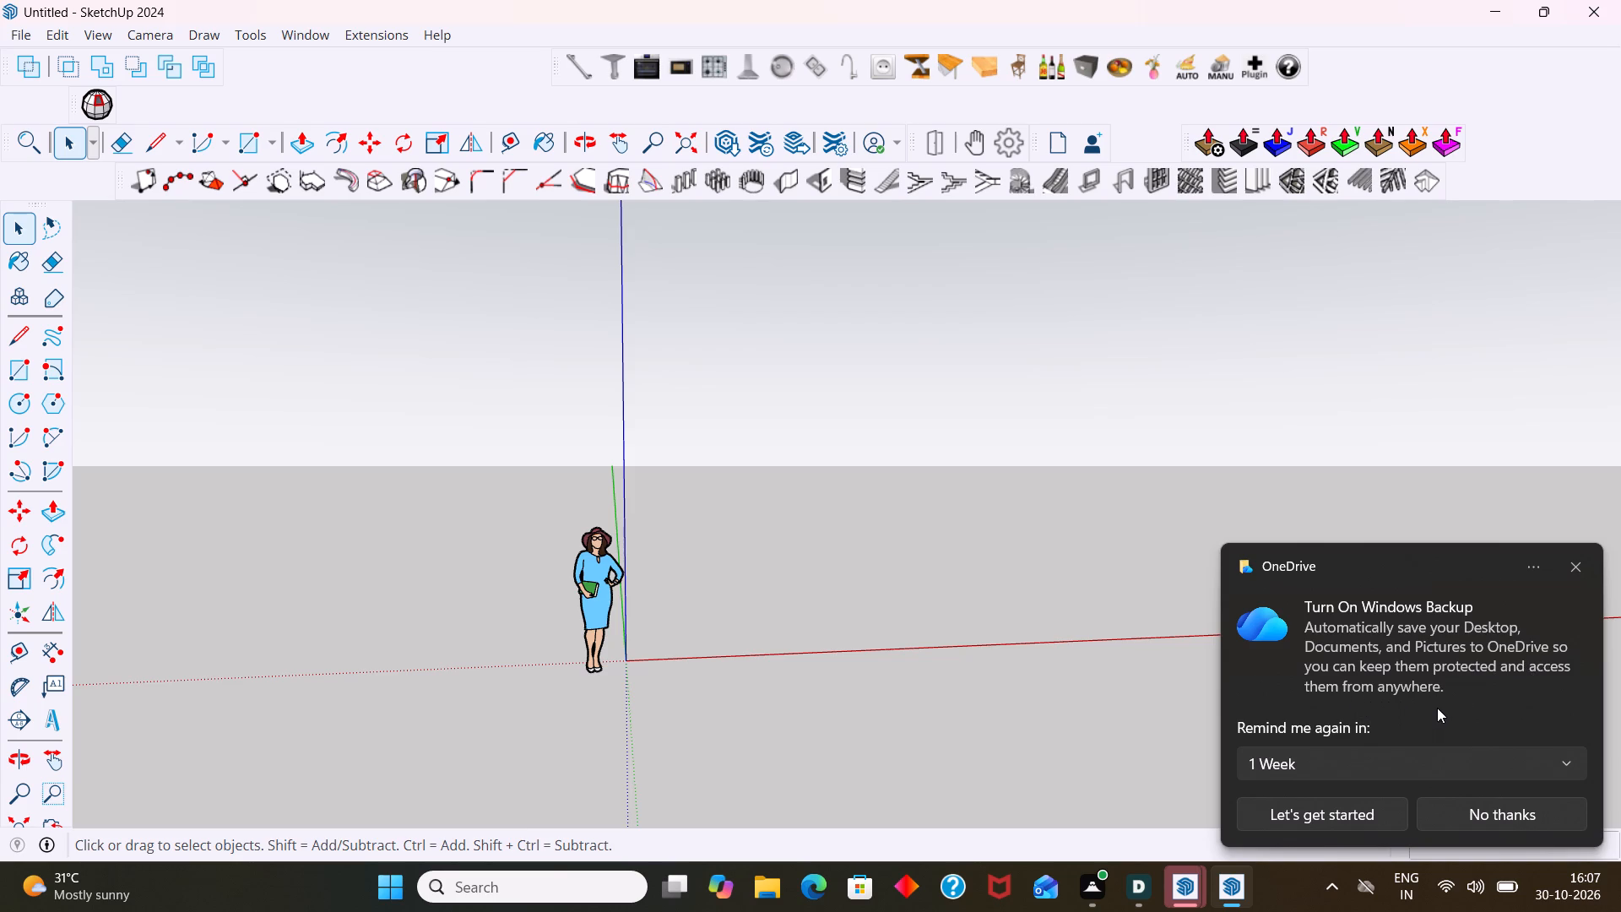
Dismiss the OneDrive notification about turning on Windows Backup.
click(1573, 568)
Draw an upright 2600 by 2200 mm rectangle with its plane locked perpendicular to the green axis.
scroll(963, 484, down, 1)
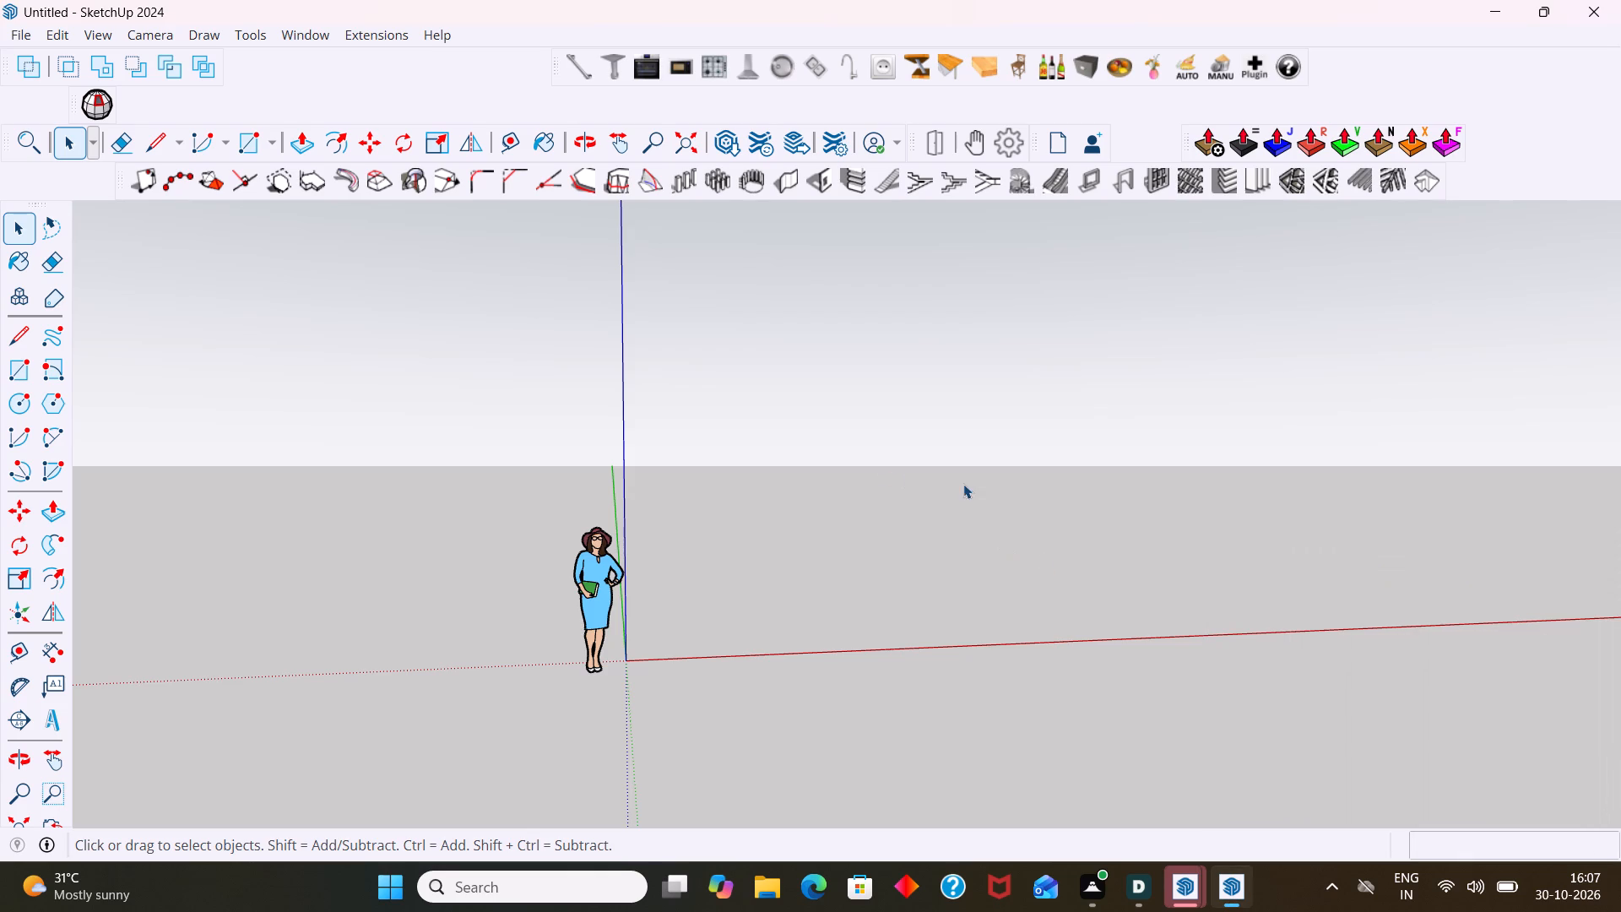
scroll(963, 484, down, 1)
middle_drag(945, 519, 870, 577)
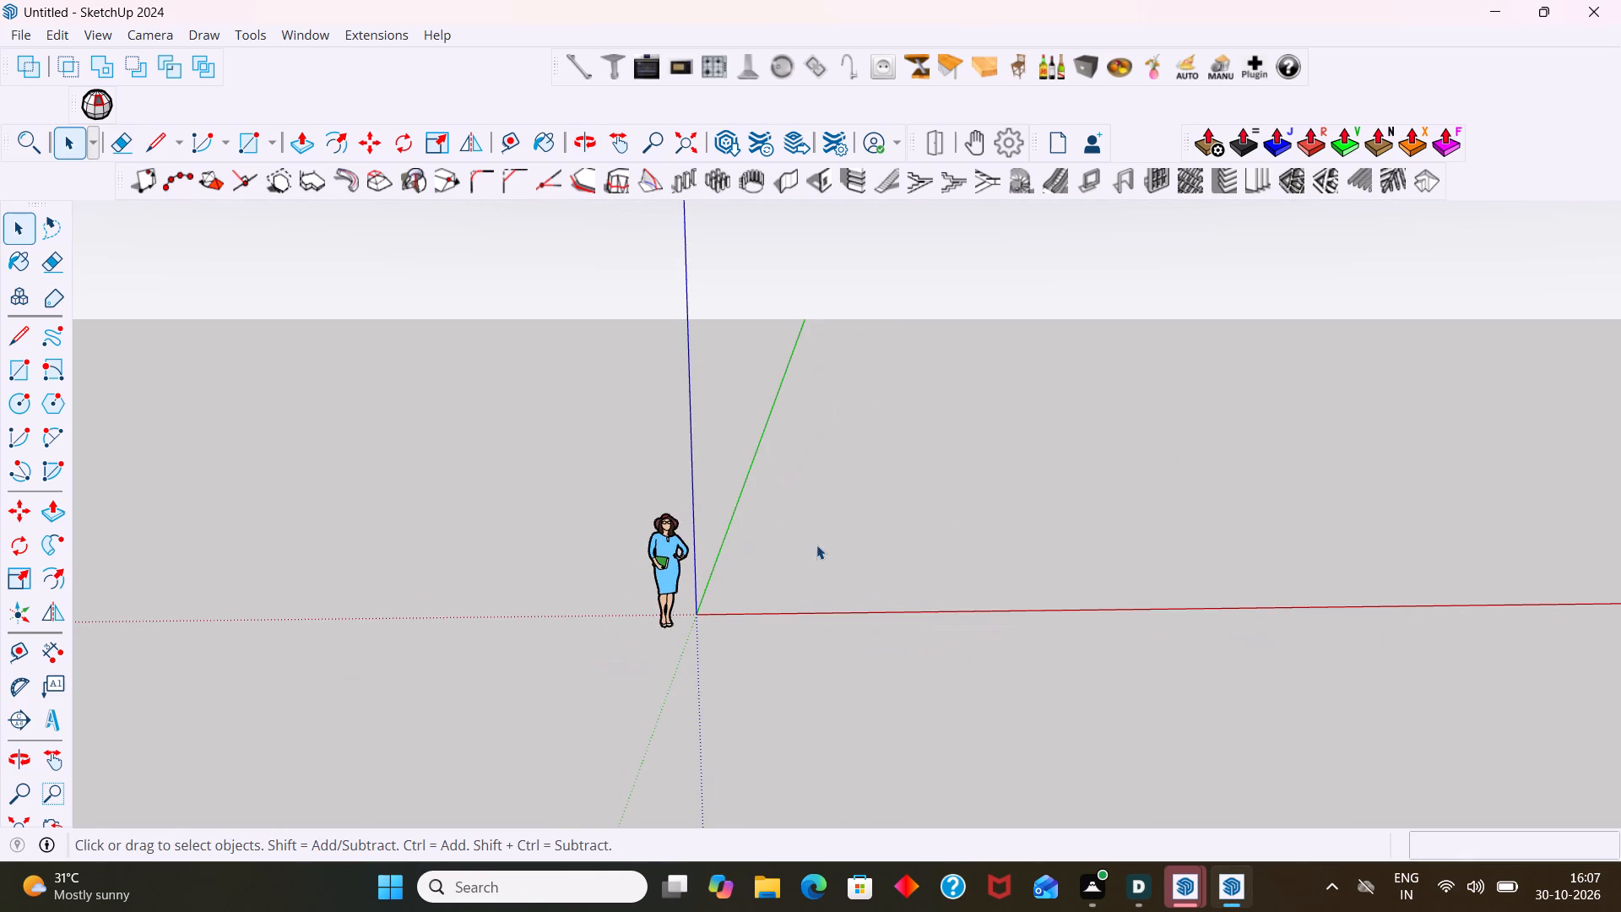
shift+middle_drag(824, 539, 661, 591)
scroll(674, 575, down, 3)
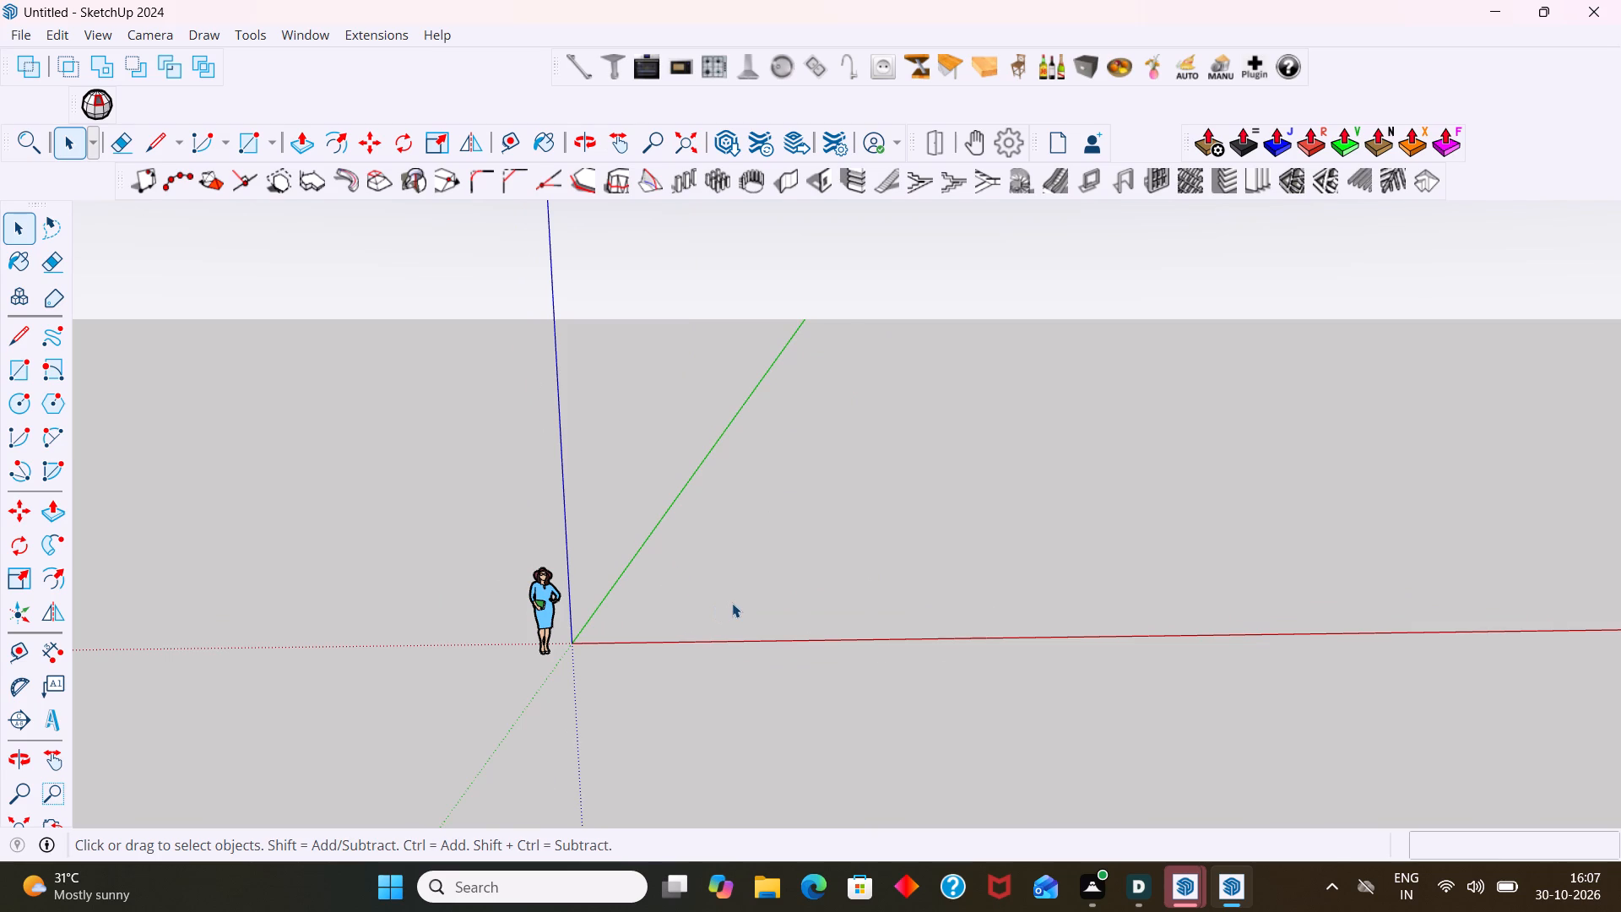
middle_drag(764, 605, 772, 609)
middle_drag(772, 609, 881, 592)
scroll(871, 583, down, 4)
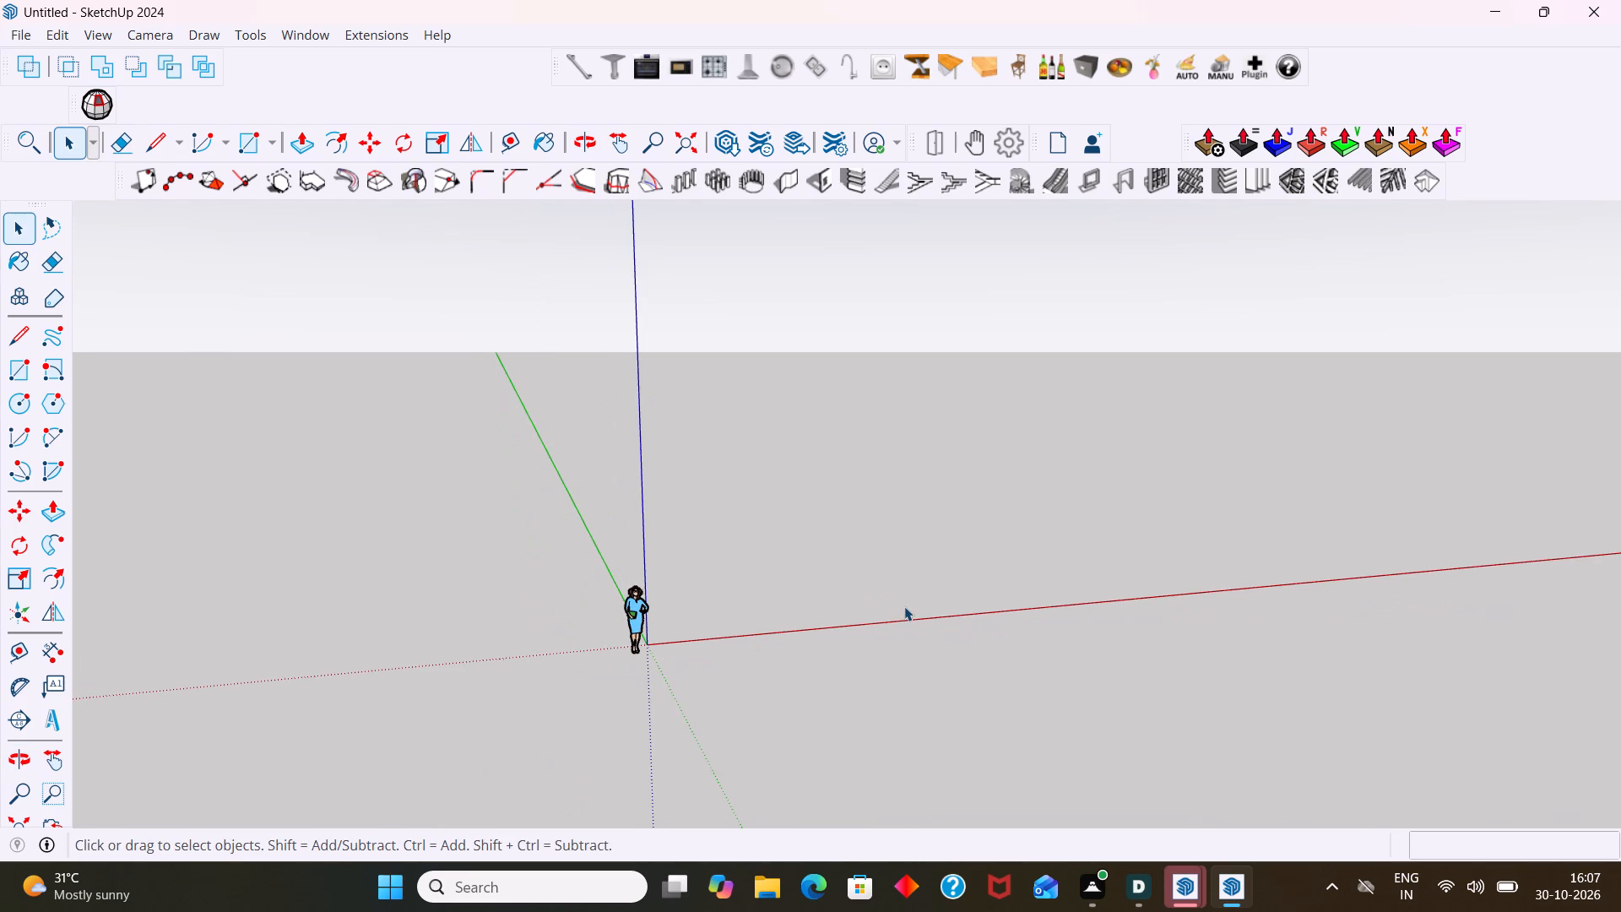
shift+middle_drag(902, 605, 644, 492)
scroll(687, 510, down, 2)
key(r)
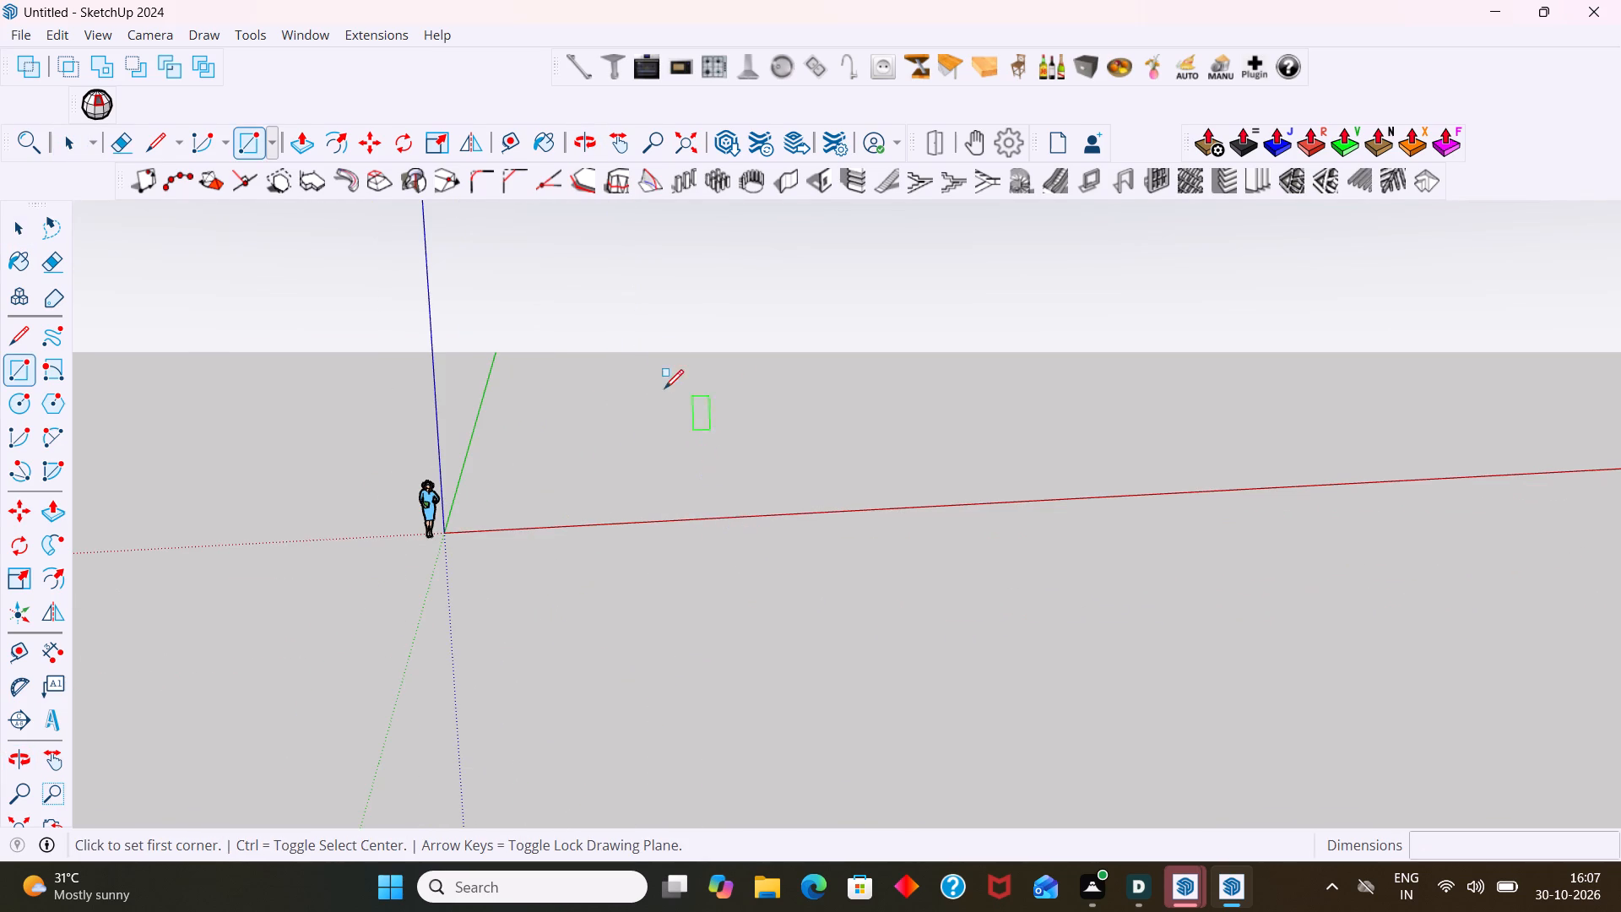
click(613, 355)
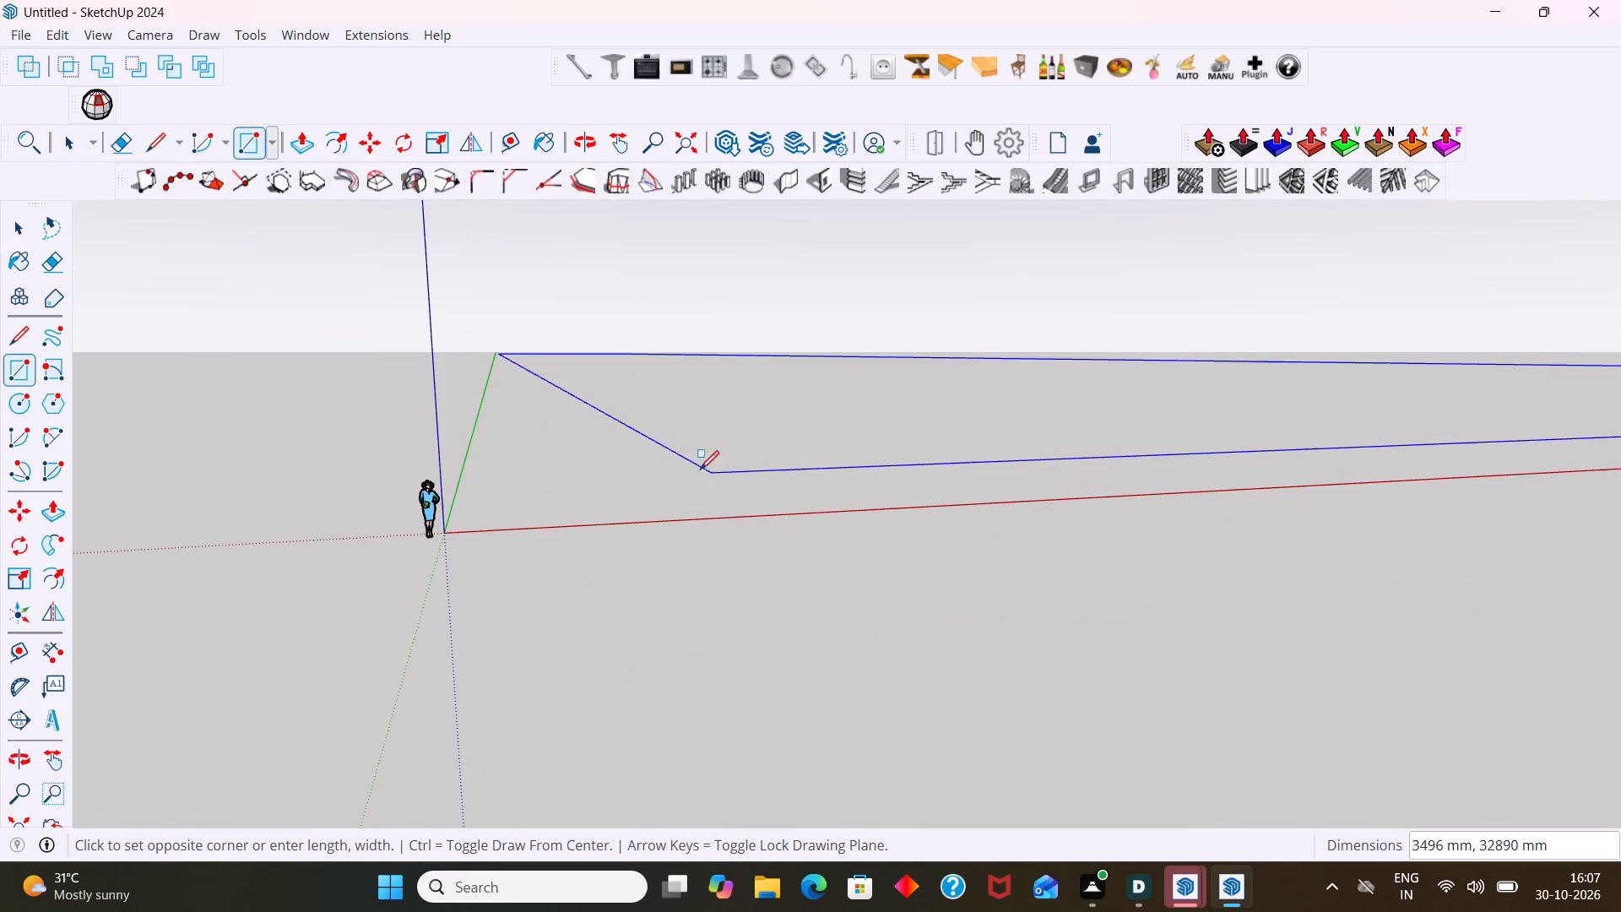
key(Left)
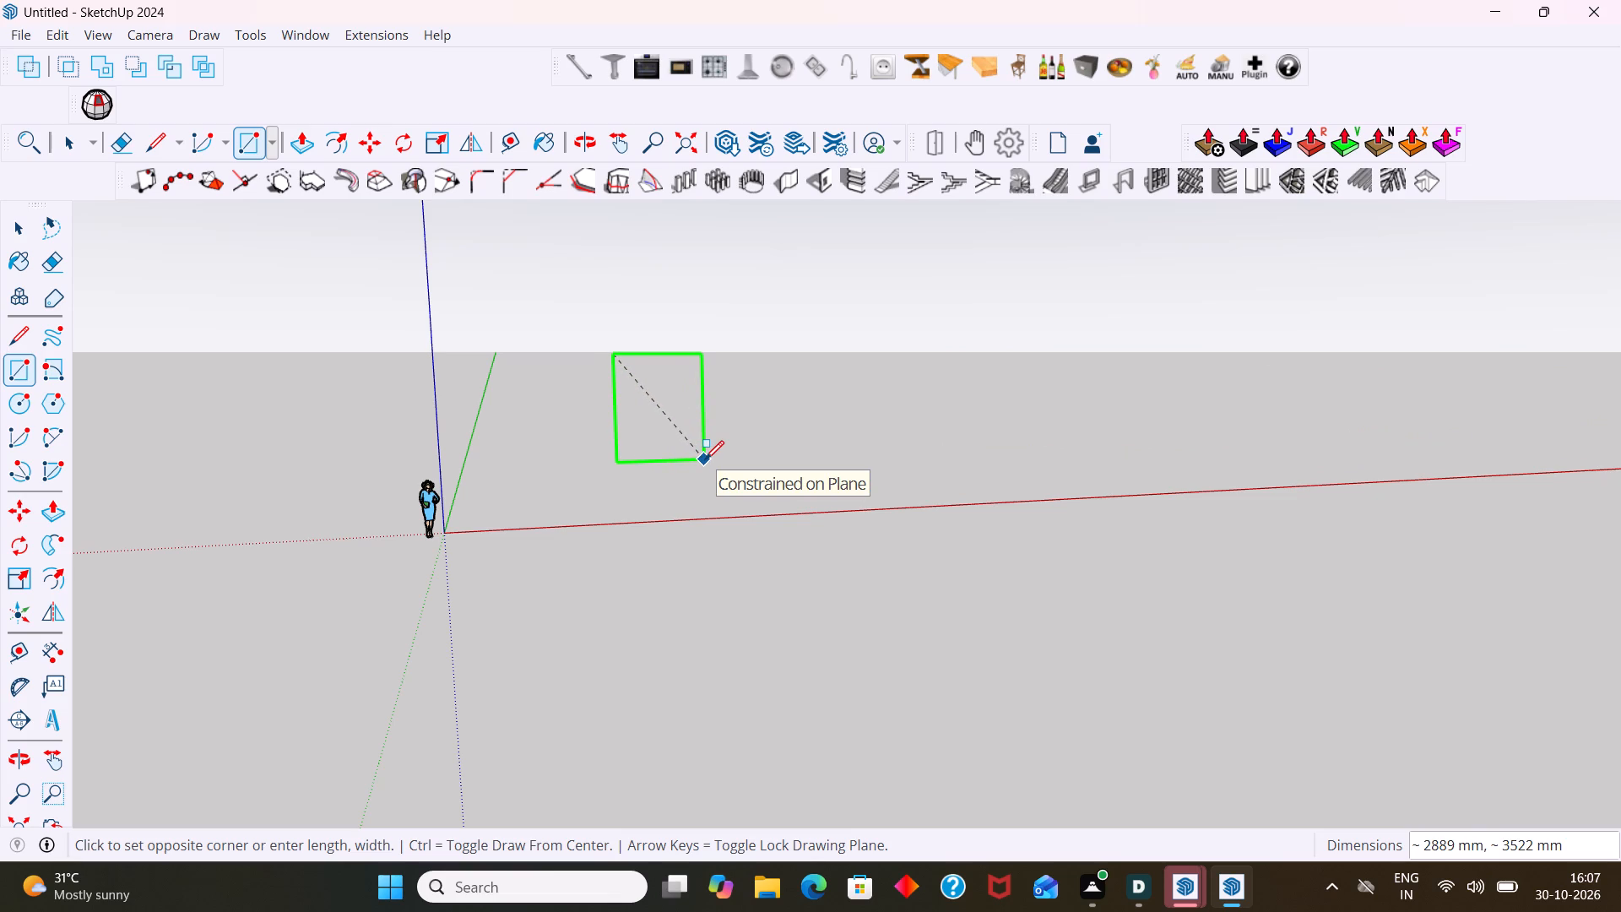
text(2600)
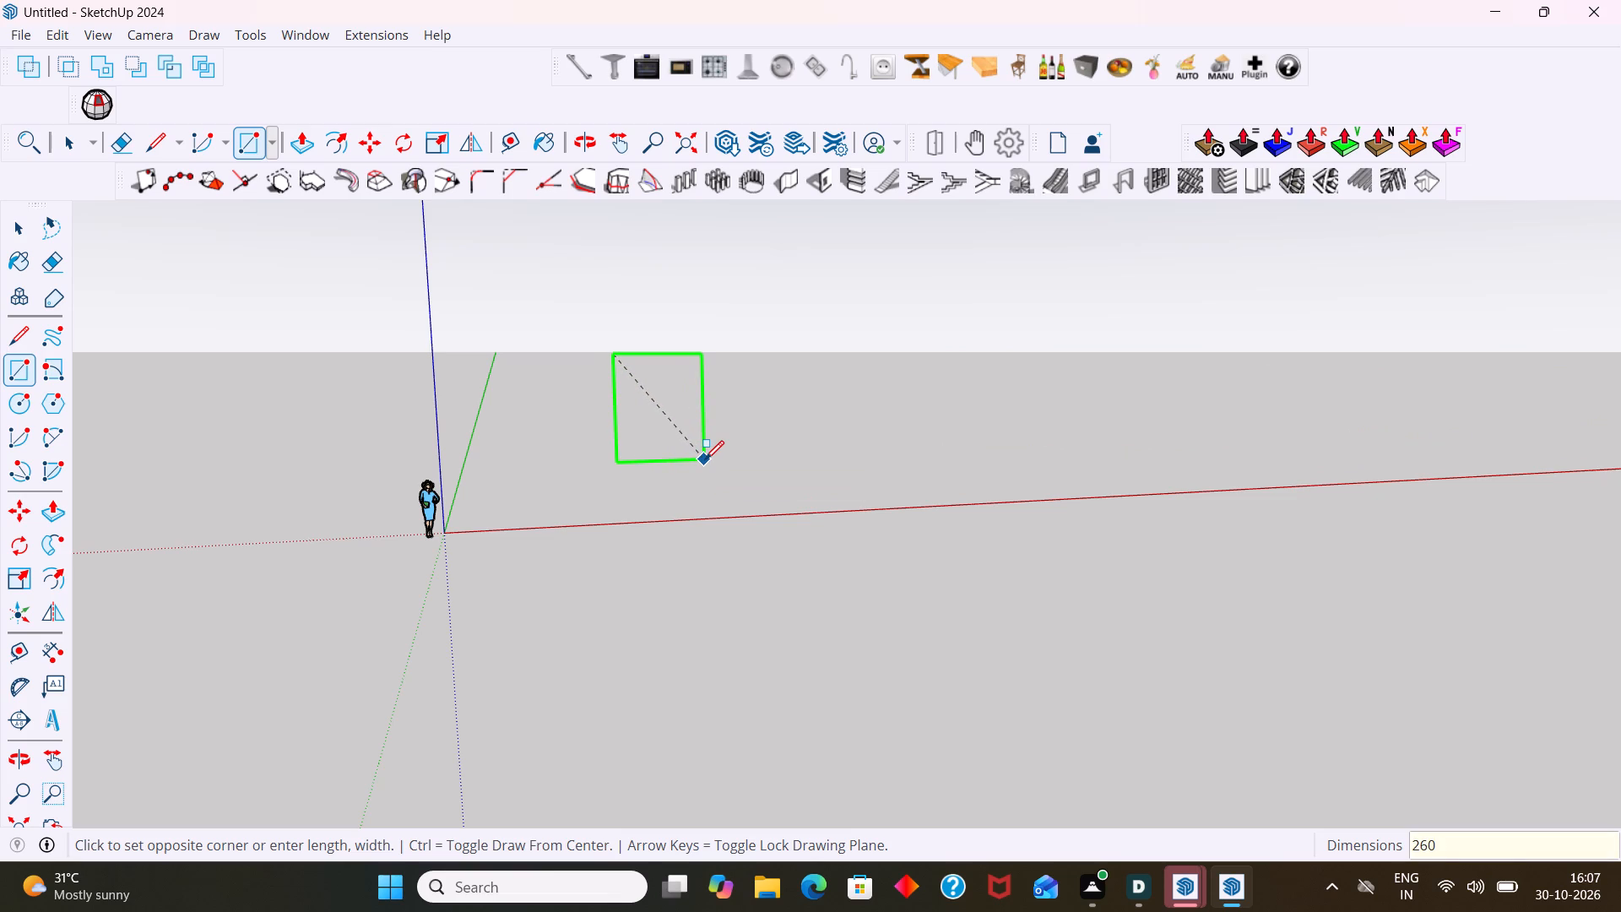
key(comma)
text(2200)
key(Return)
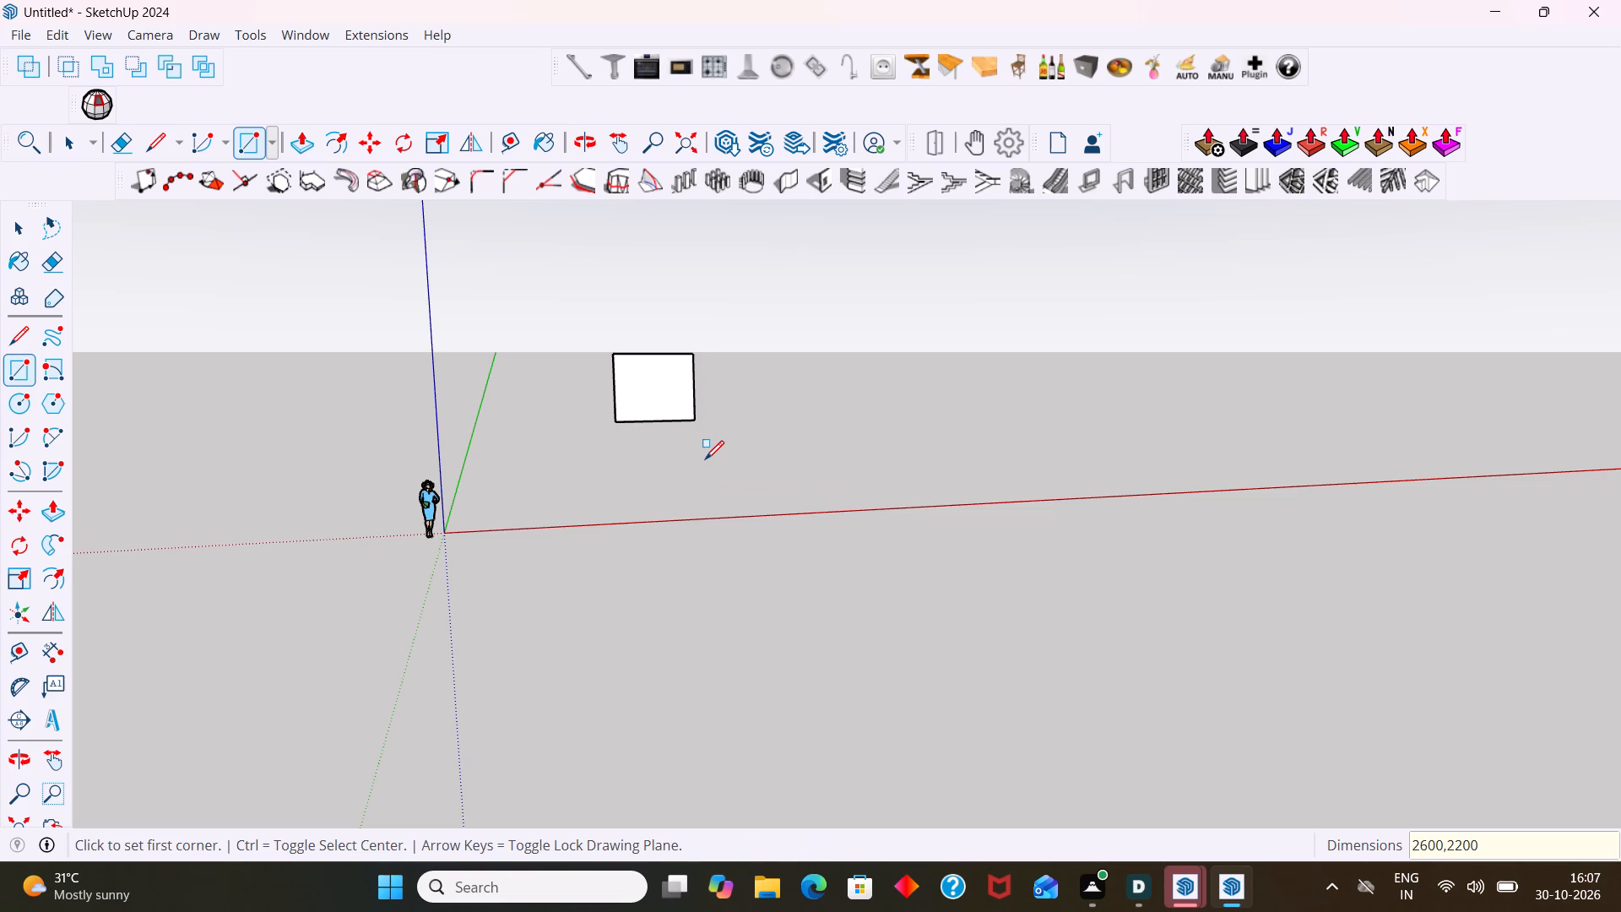
key(Return)
Select the whole rectangle with its edges and move it by a lower corner onto the axes origin.
middle_drag(857, 503, 754, 691)
scroll(610, 632, up, 6)
middle_drag(640, 644, 572, 644)
key(space)
scroll(571, 598, up, 2)
middle_drag(569, 593, 608, 633)
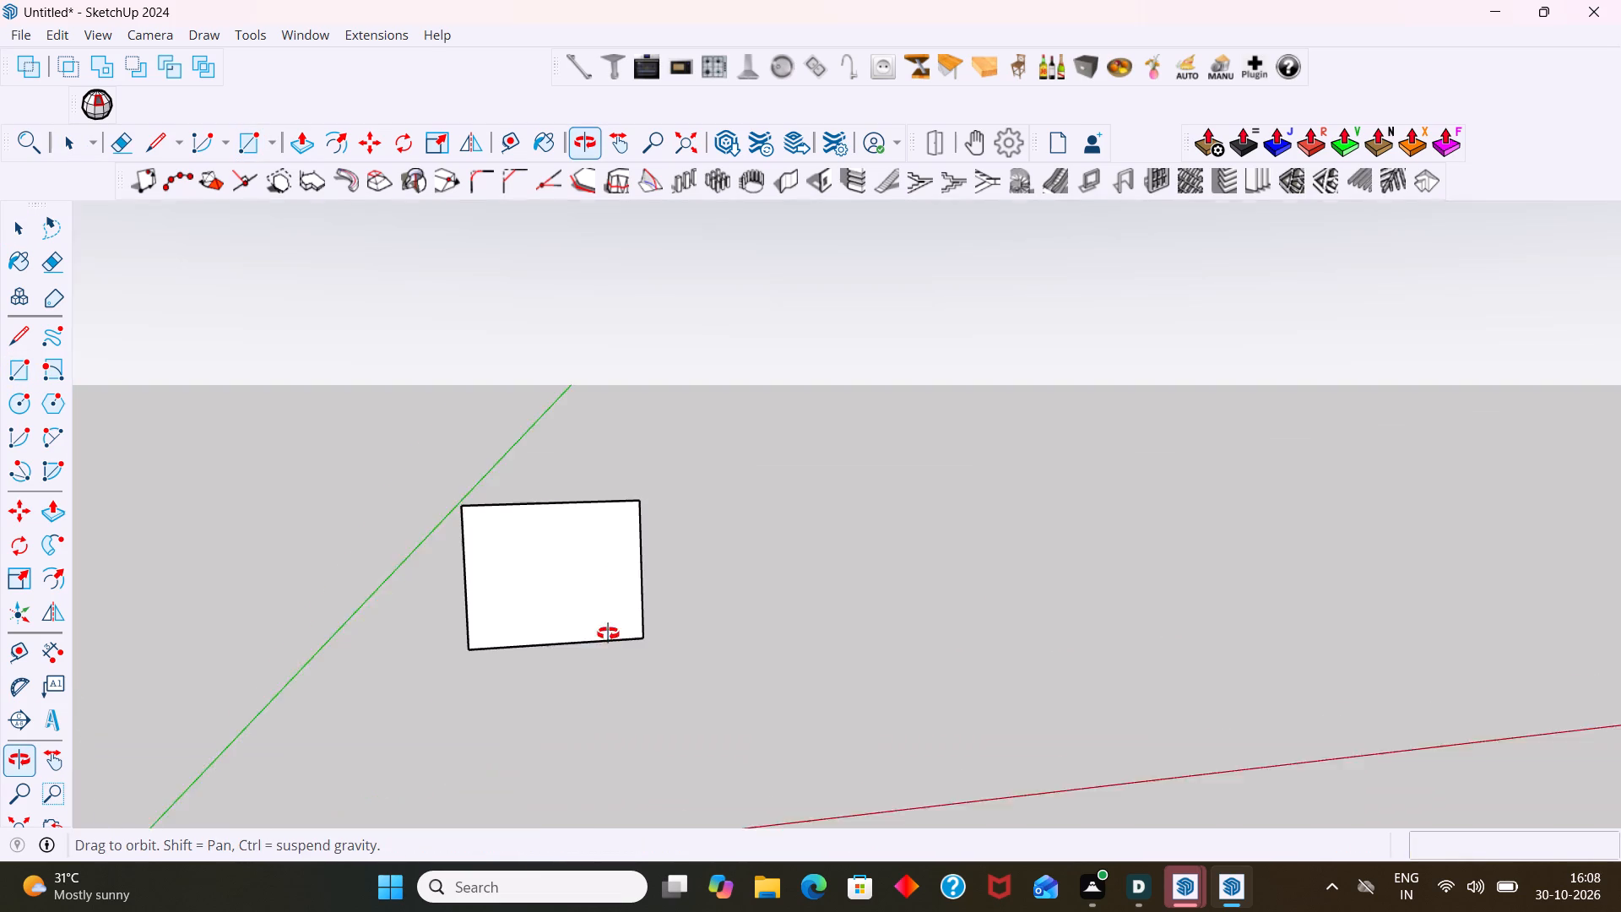
middle_drag(608, 633, 606, 660)
scroll(606, 654, up, 3)
click(588, 589)
triple_click(597, 604)
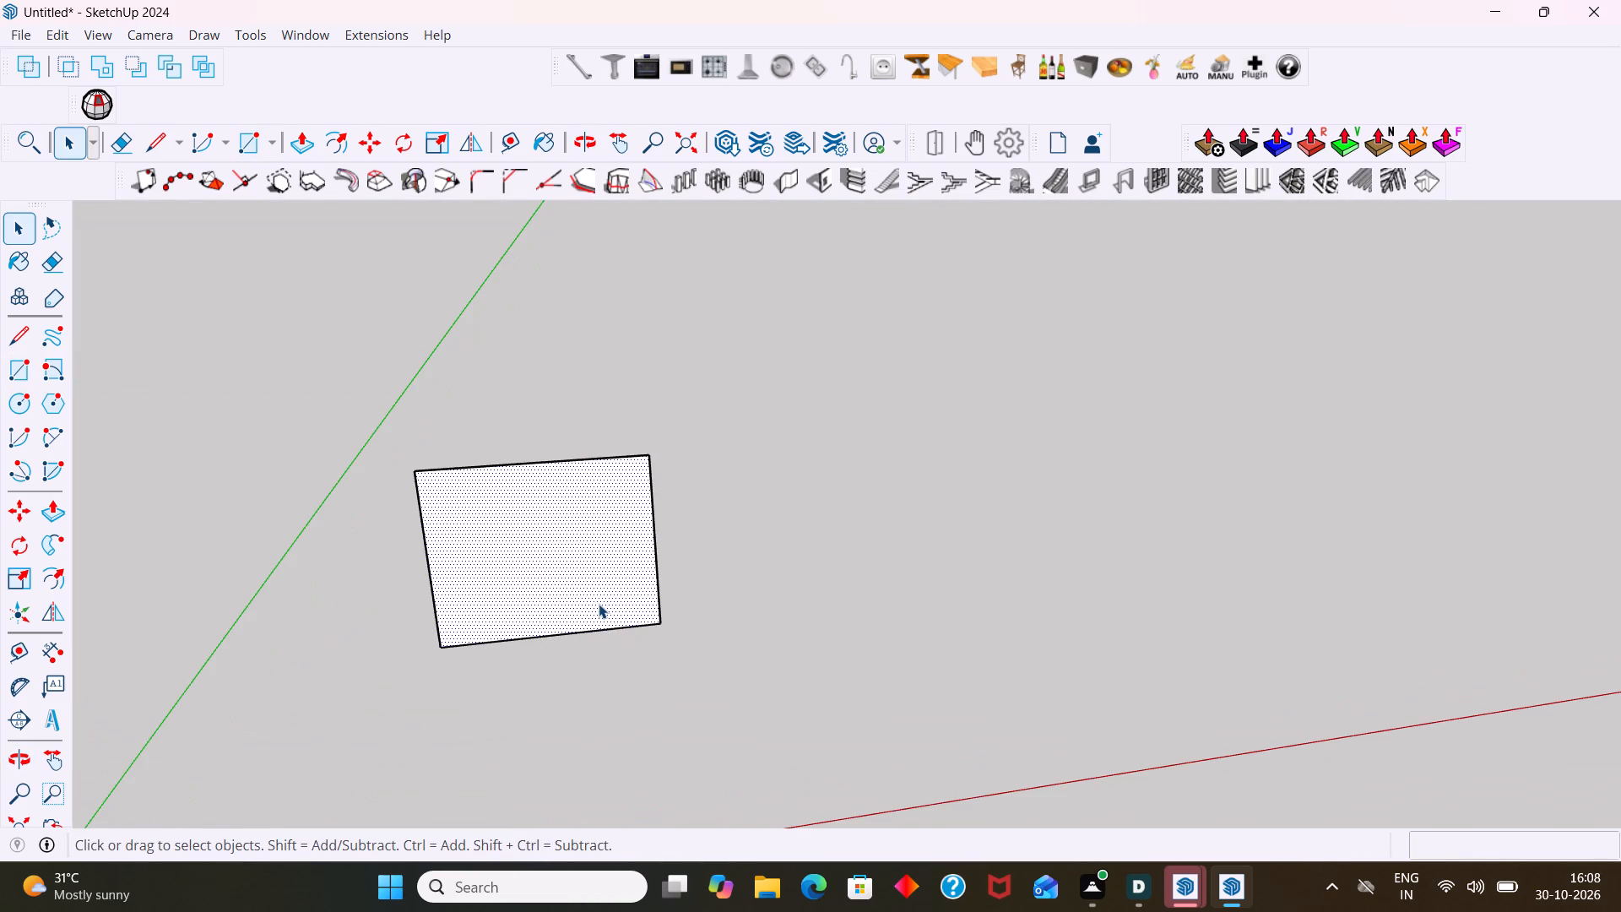
click(599, 604)
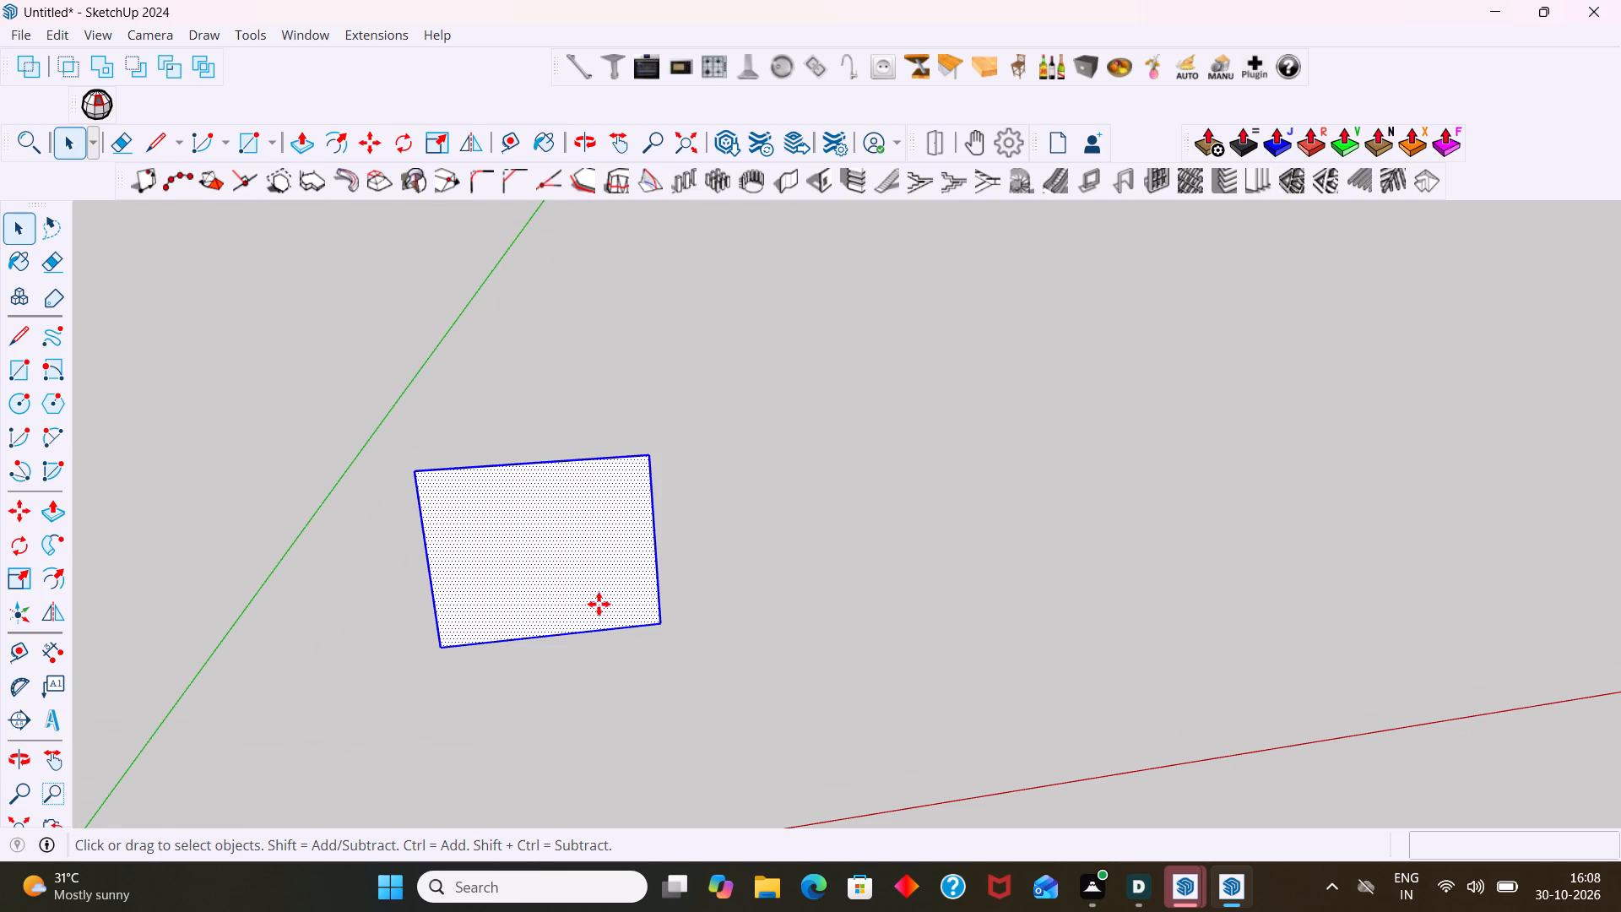
key(m)
click(659, 625)
scroll(690, 699, down, 2)
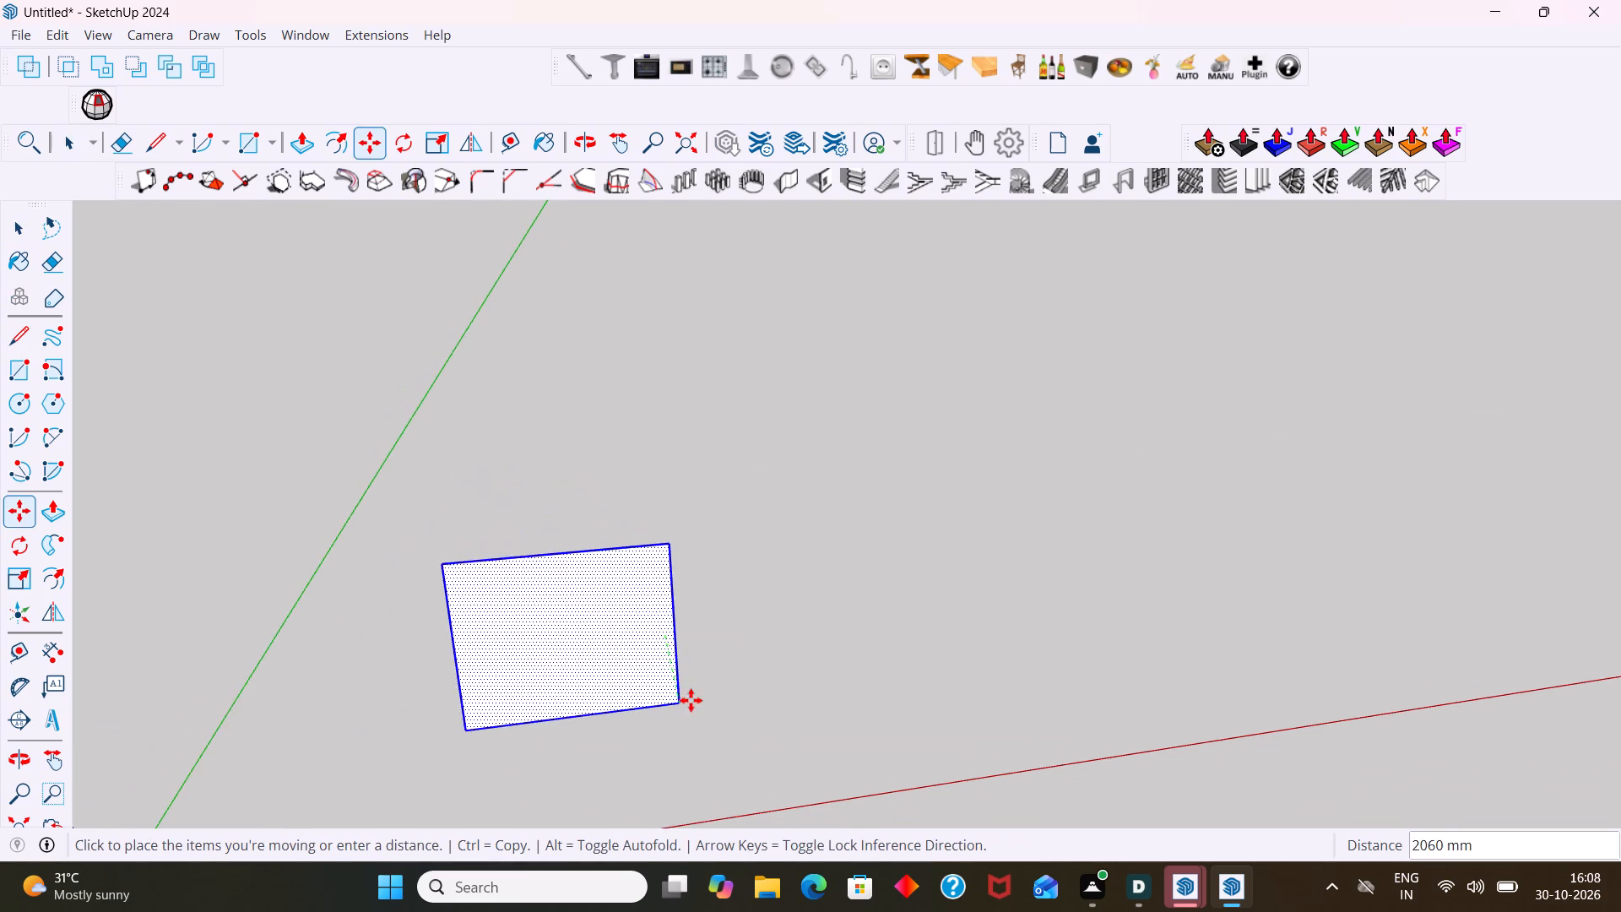
shift+middle_drag(691, 700, 715, 448)
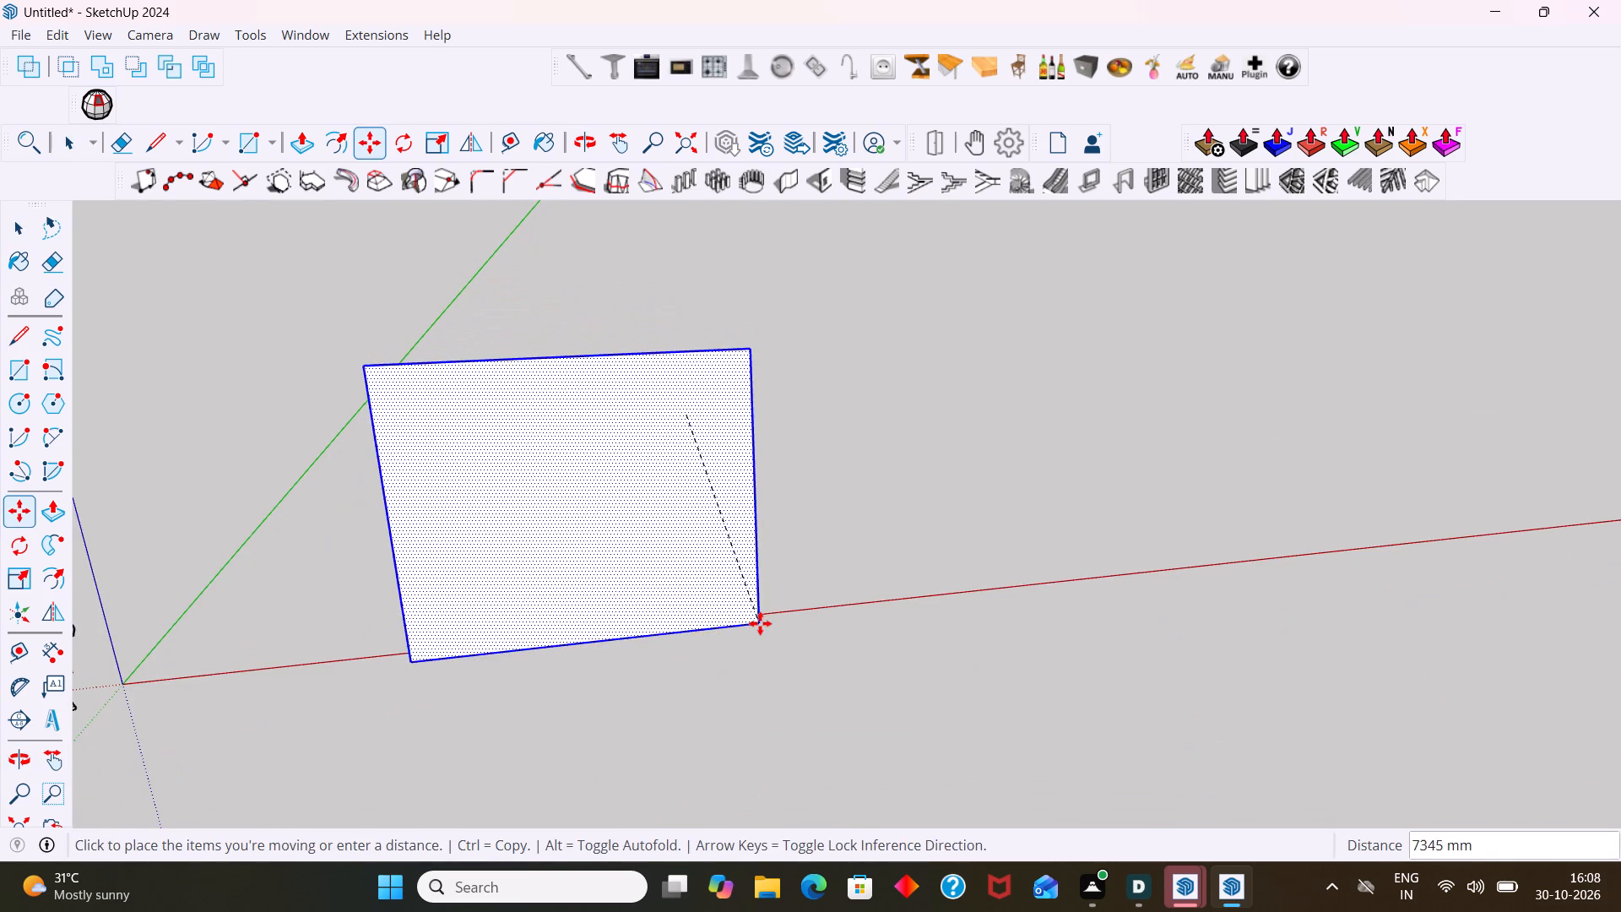
shift+middle_drag(740, 604, 1277, 505)
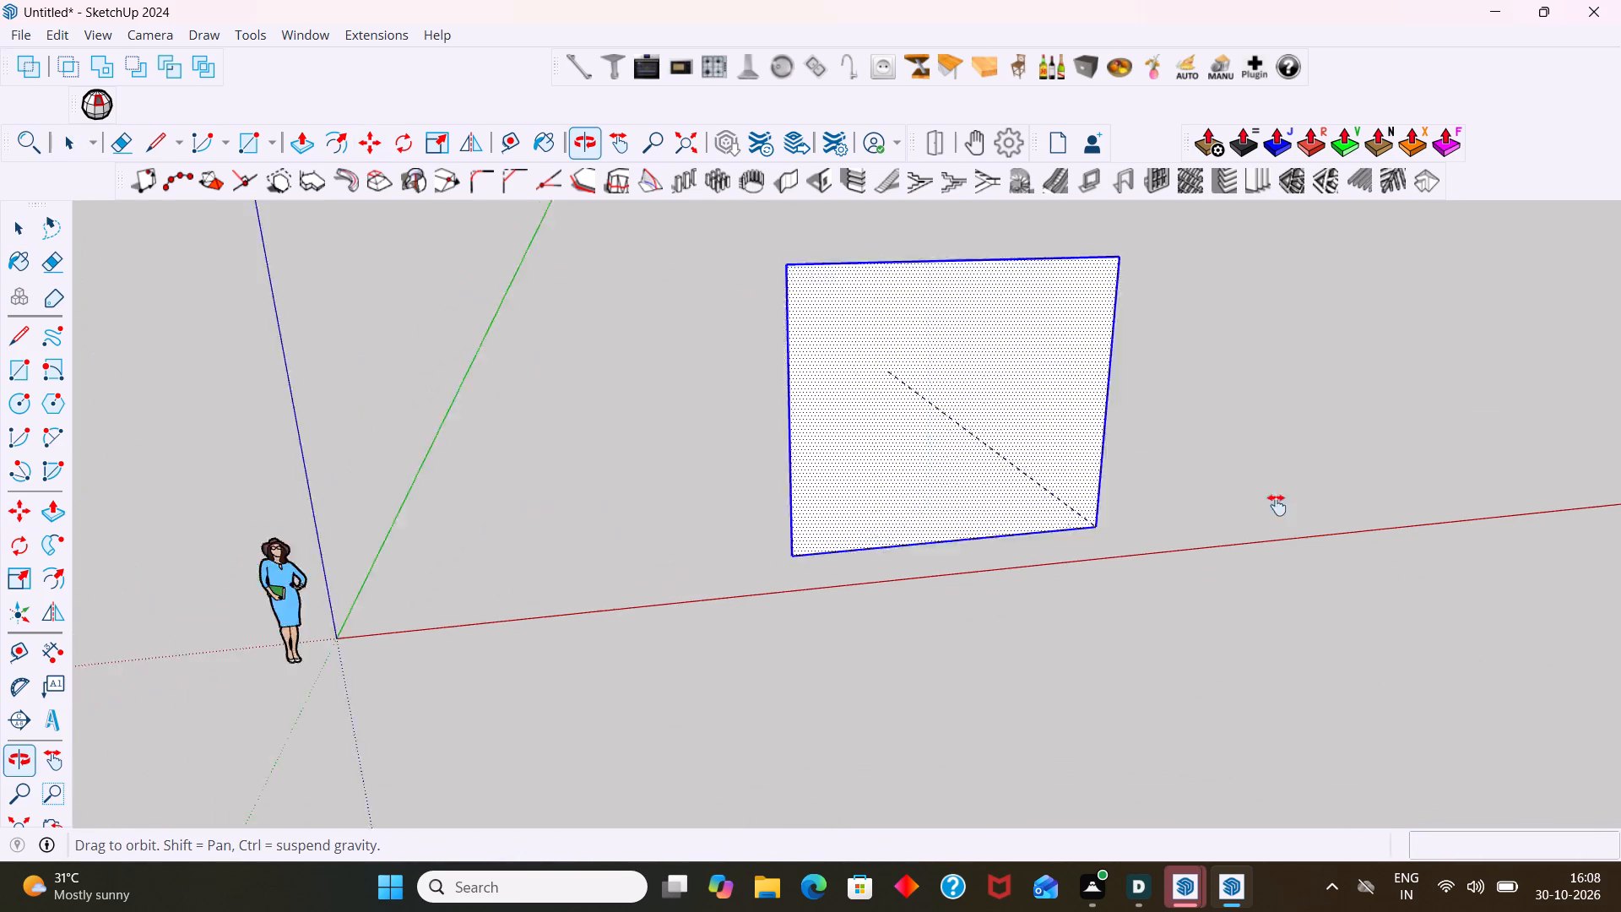
shift+middle_drag(1277, 505, 1425, 482)
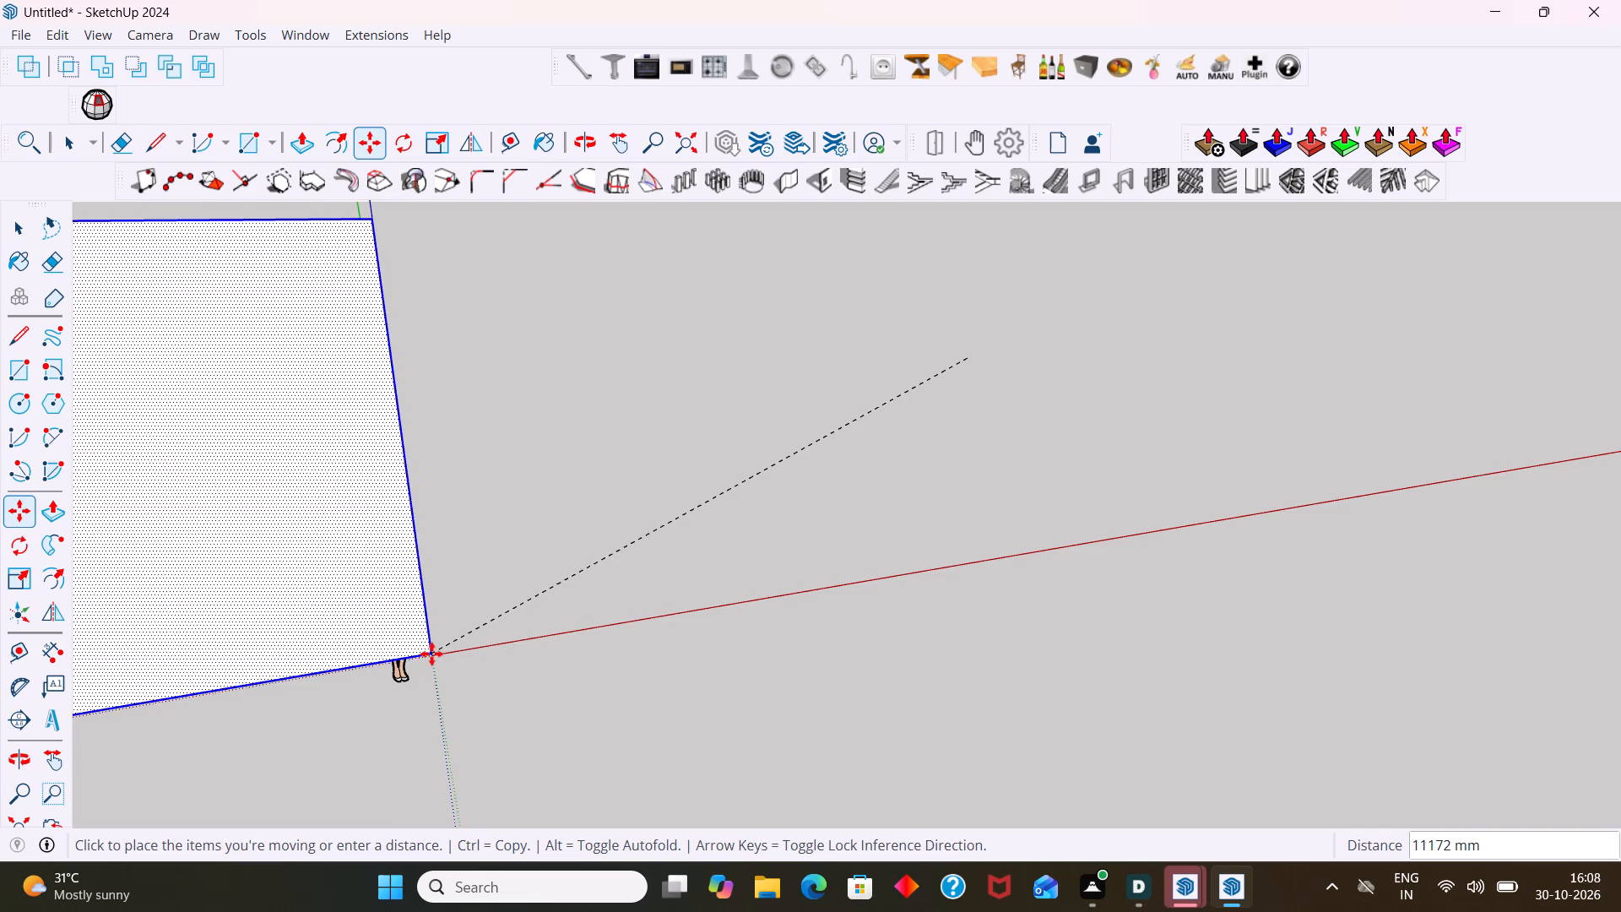
middle_drag(429, 660, 404, 497)
scroll(454, 657, down, 6)
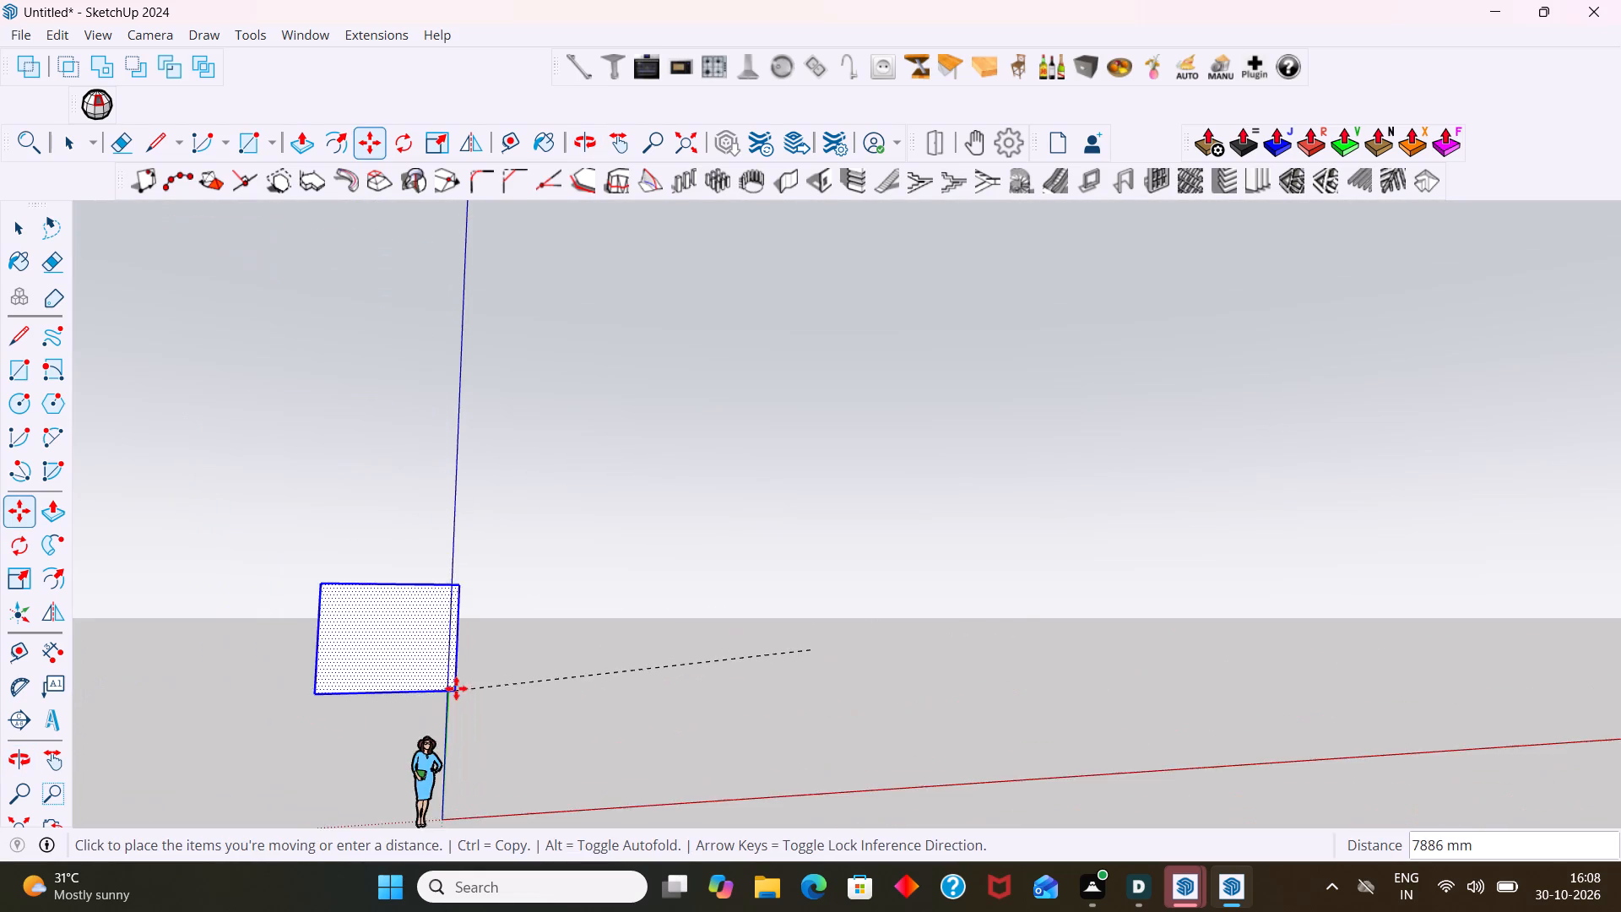
shift+middle_drag(457, 678, 487, 478)
scroll(465, 568, up, 2)
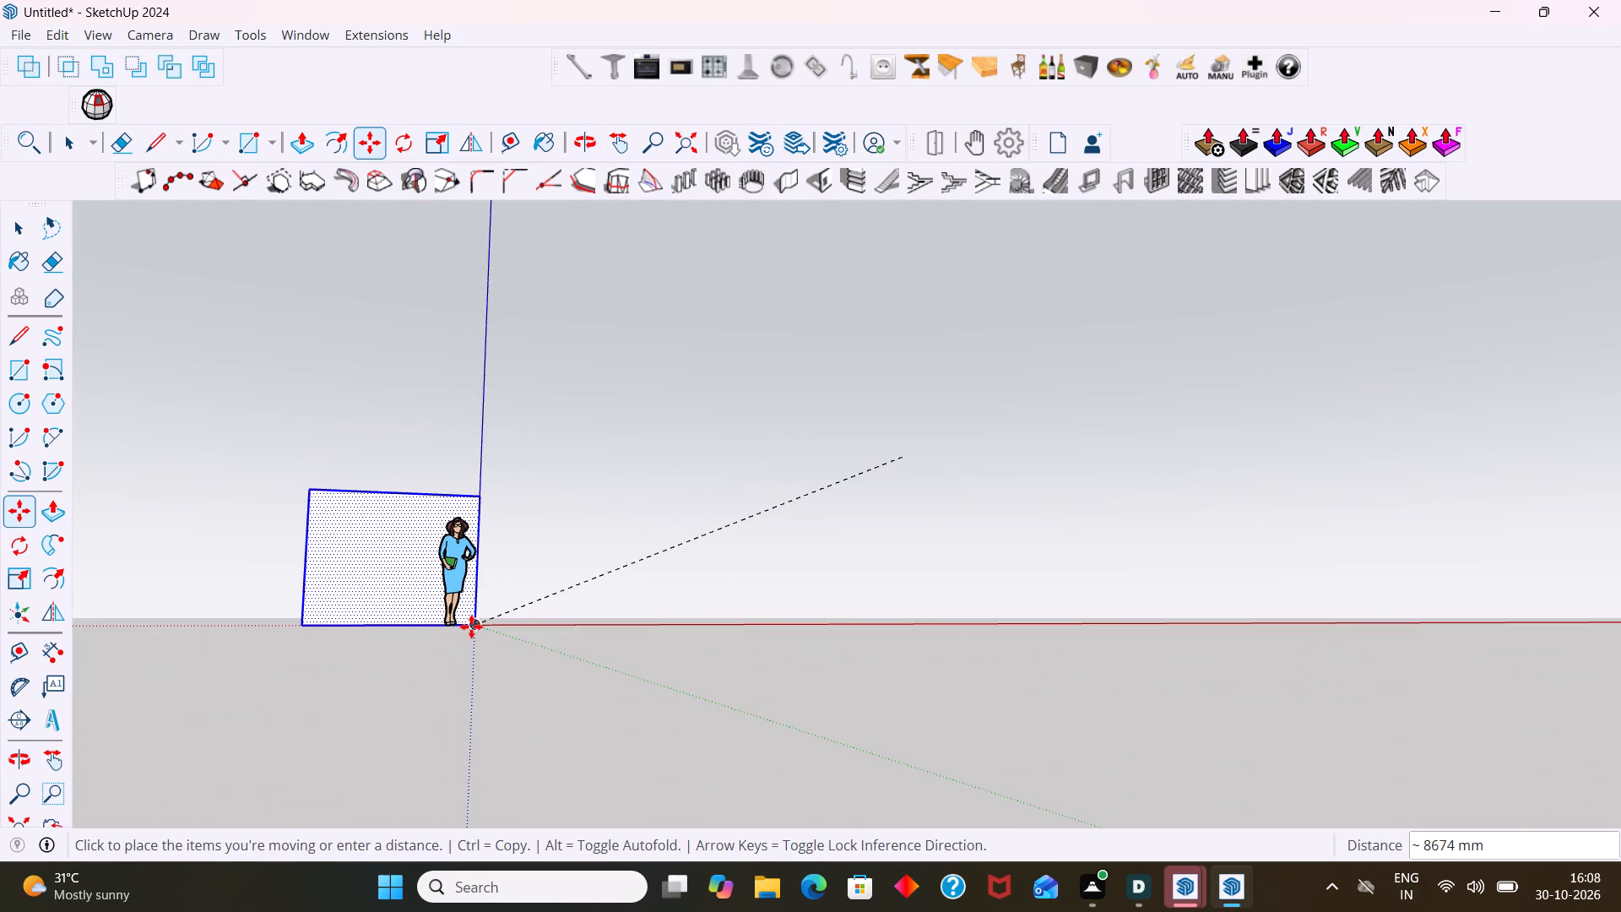
click(471, 627)
Move the rectangle from the origin about 9722 mm along the red axis.
middle_drag(515, 632, 483, 688)
scroll(487, 685, down, 7)
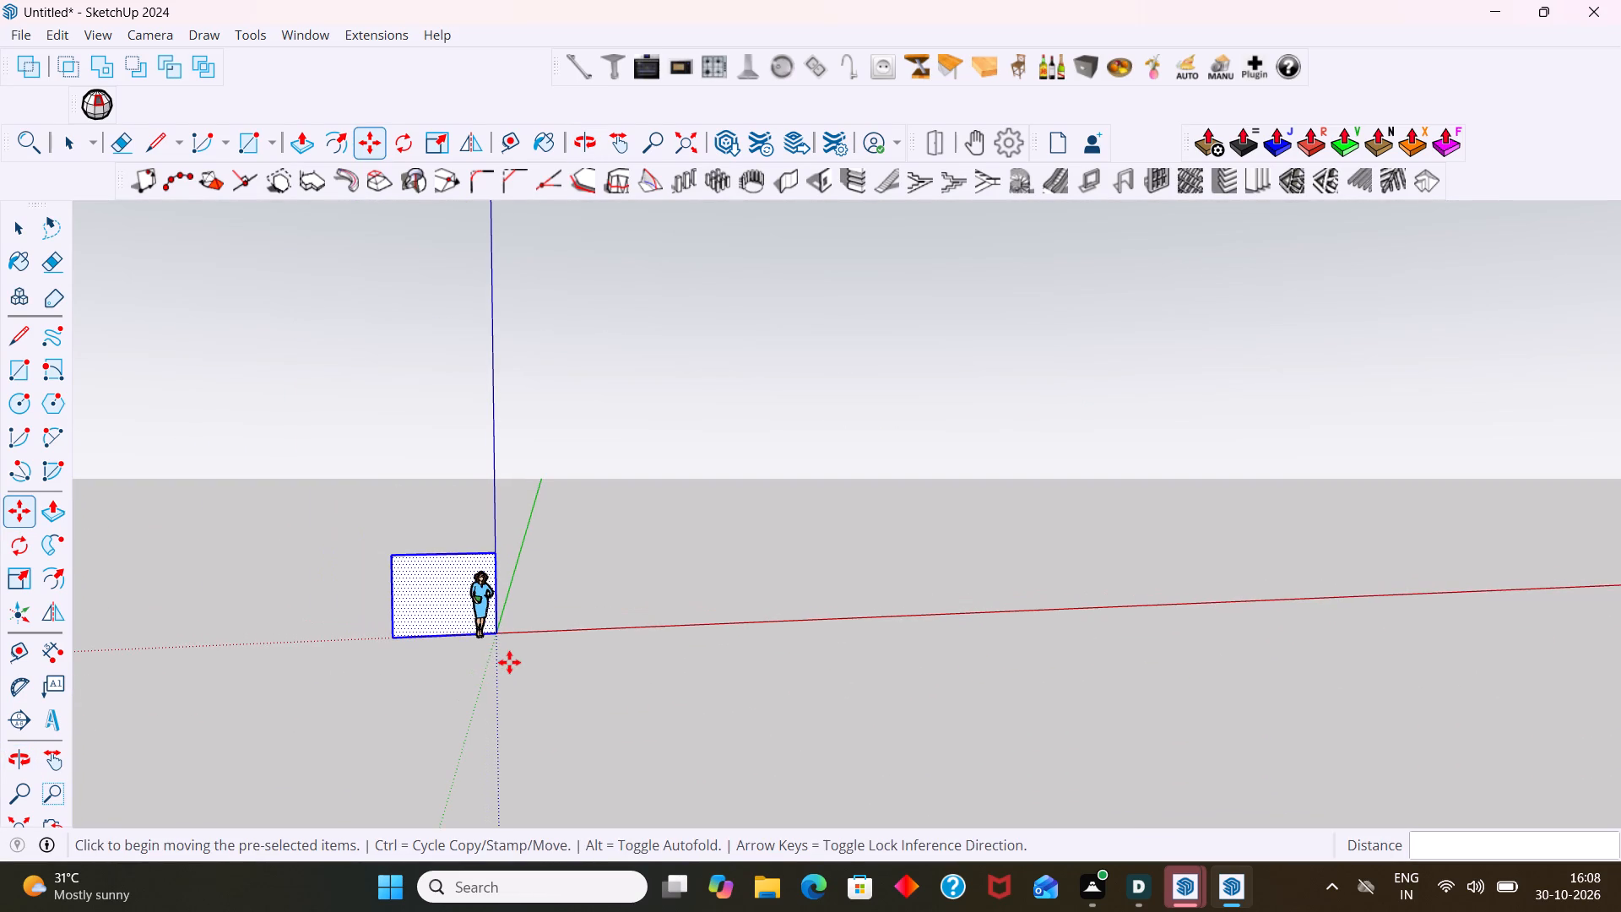
click(500, 634)
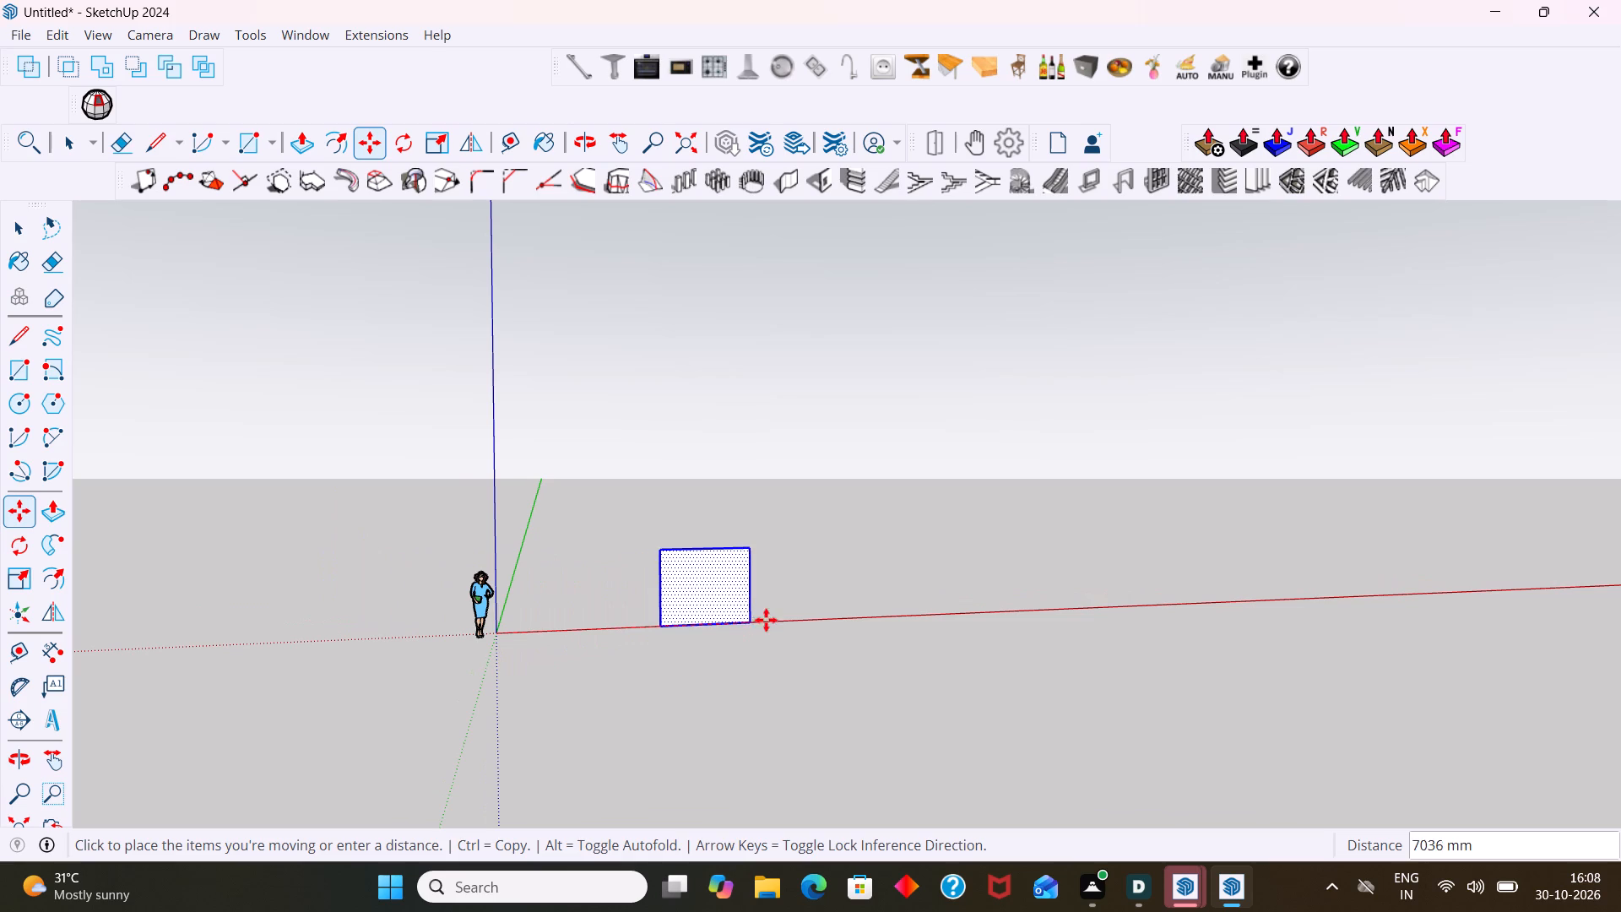
click(838, 620)
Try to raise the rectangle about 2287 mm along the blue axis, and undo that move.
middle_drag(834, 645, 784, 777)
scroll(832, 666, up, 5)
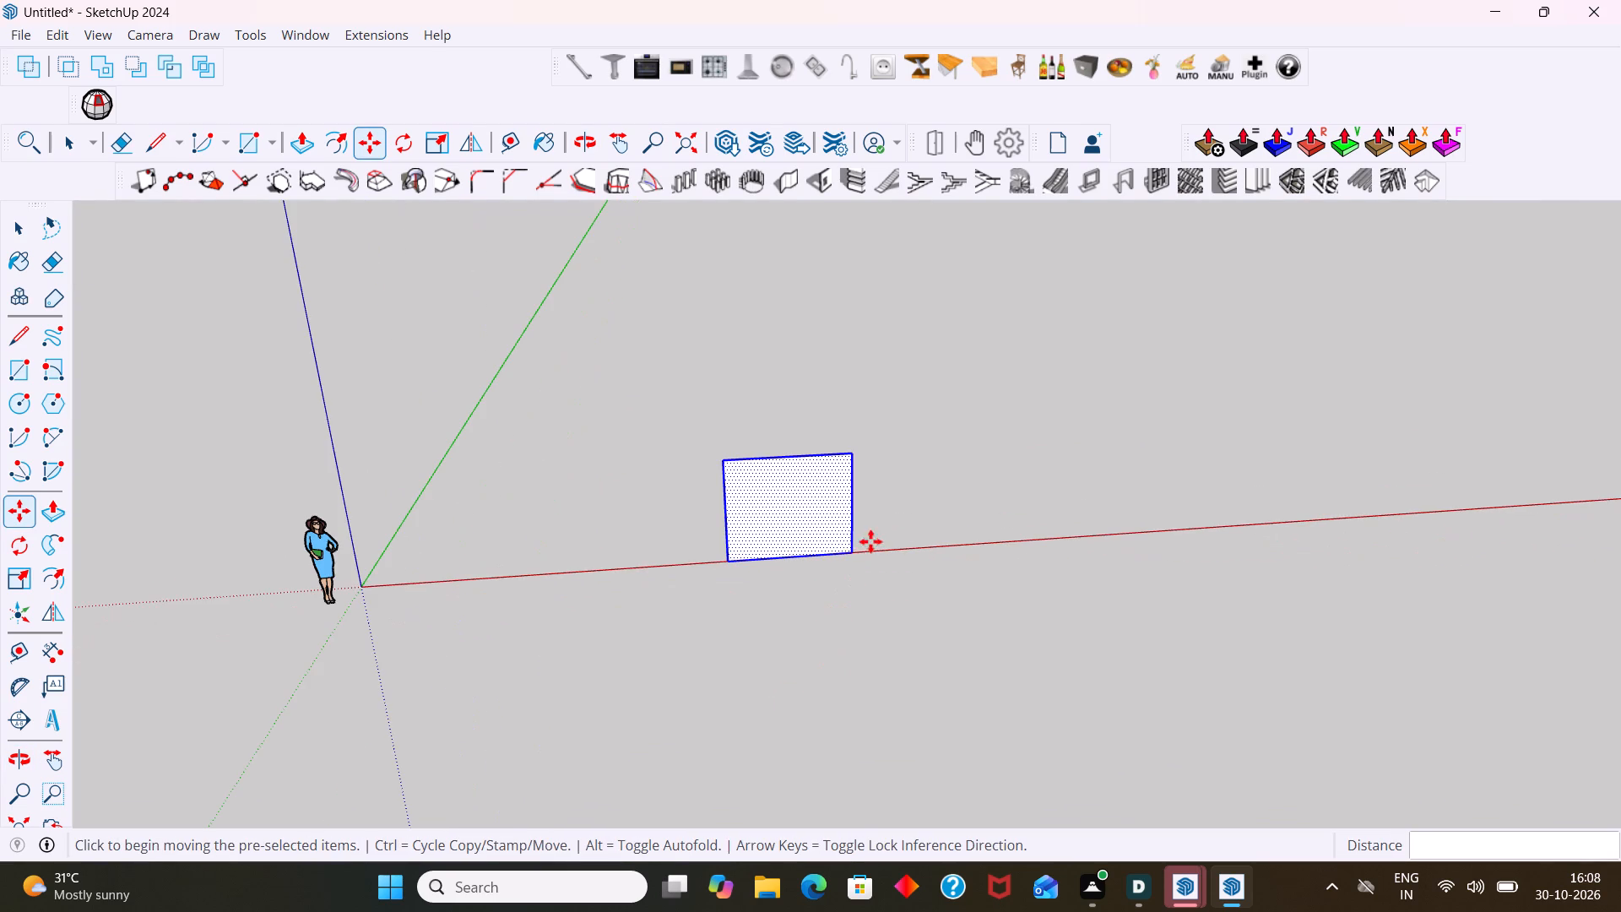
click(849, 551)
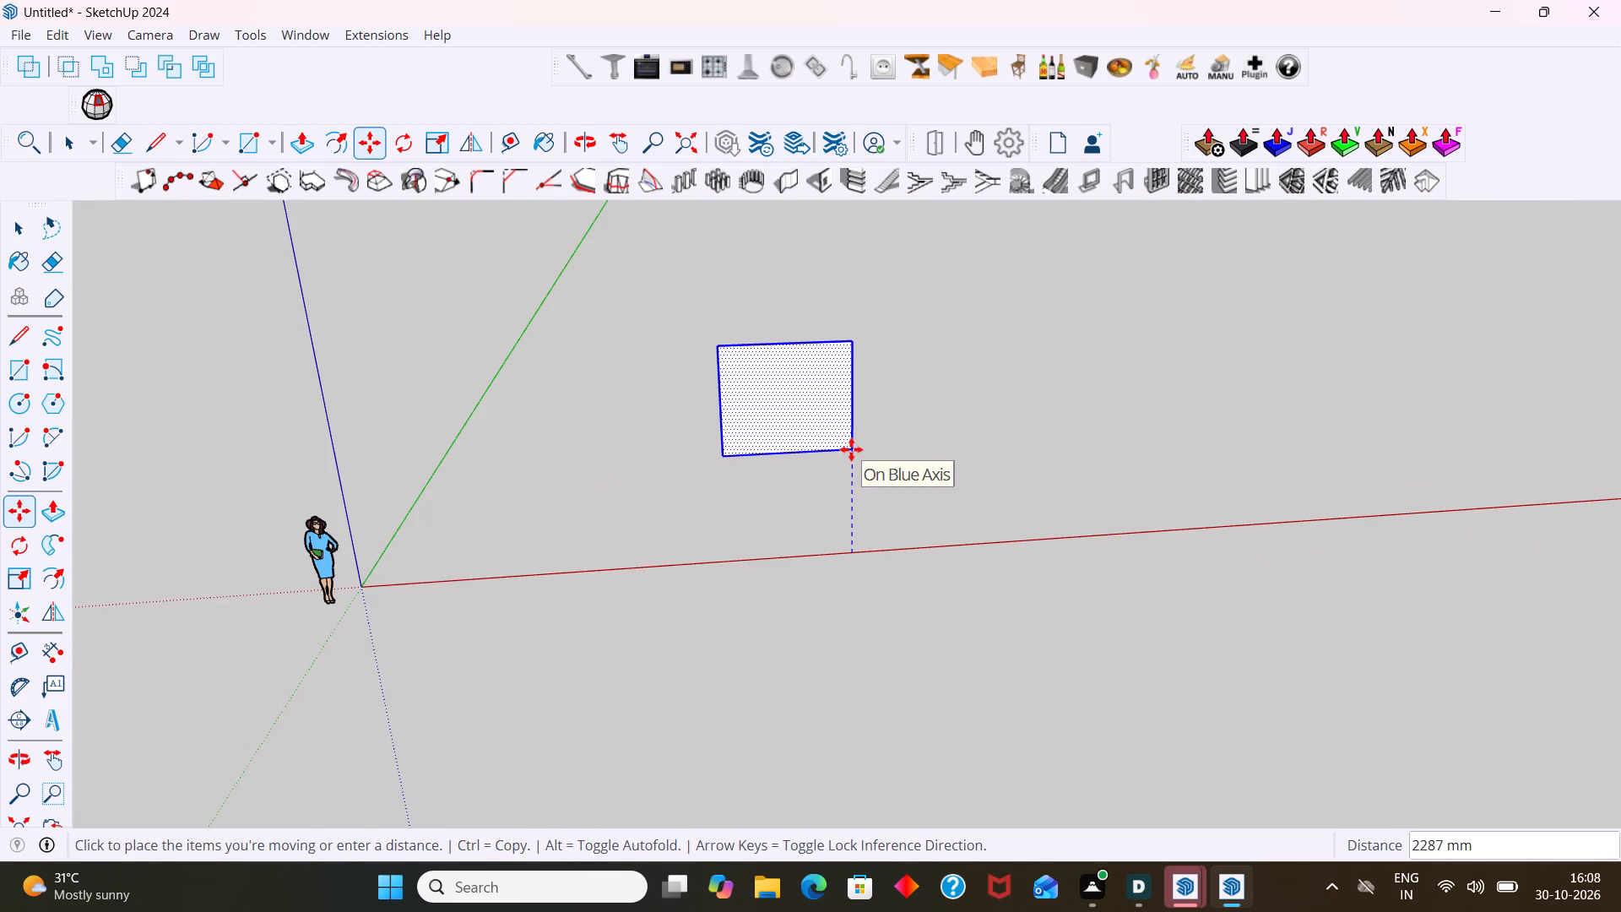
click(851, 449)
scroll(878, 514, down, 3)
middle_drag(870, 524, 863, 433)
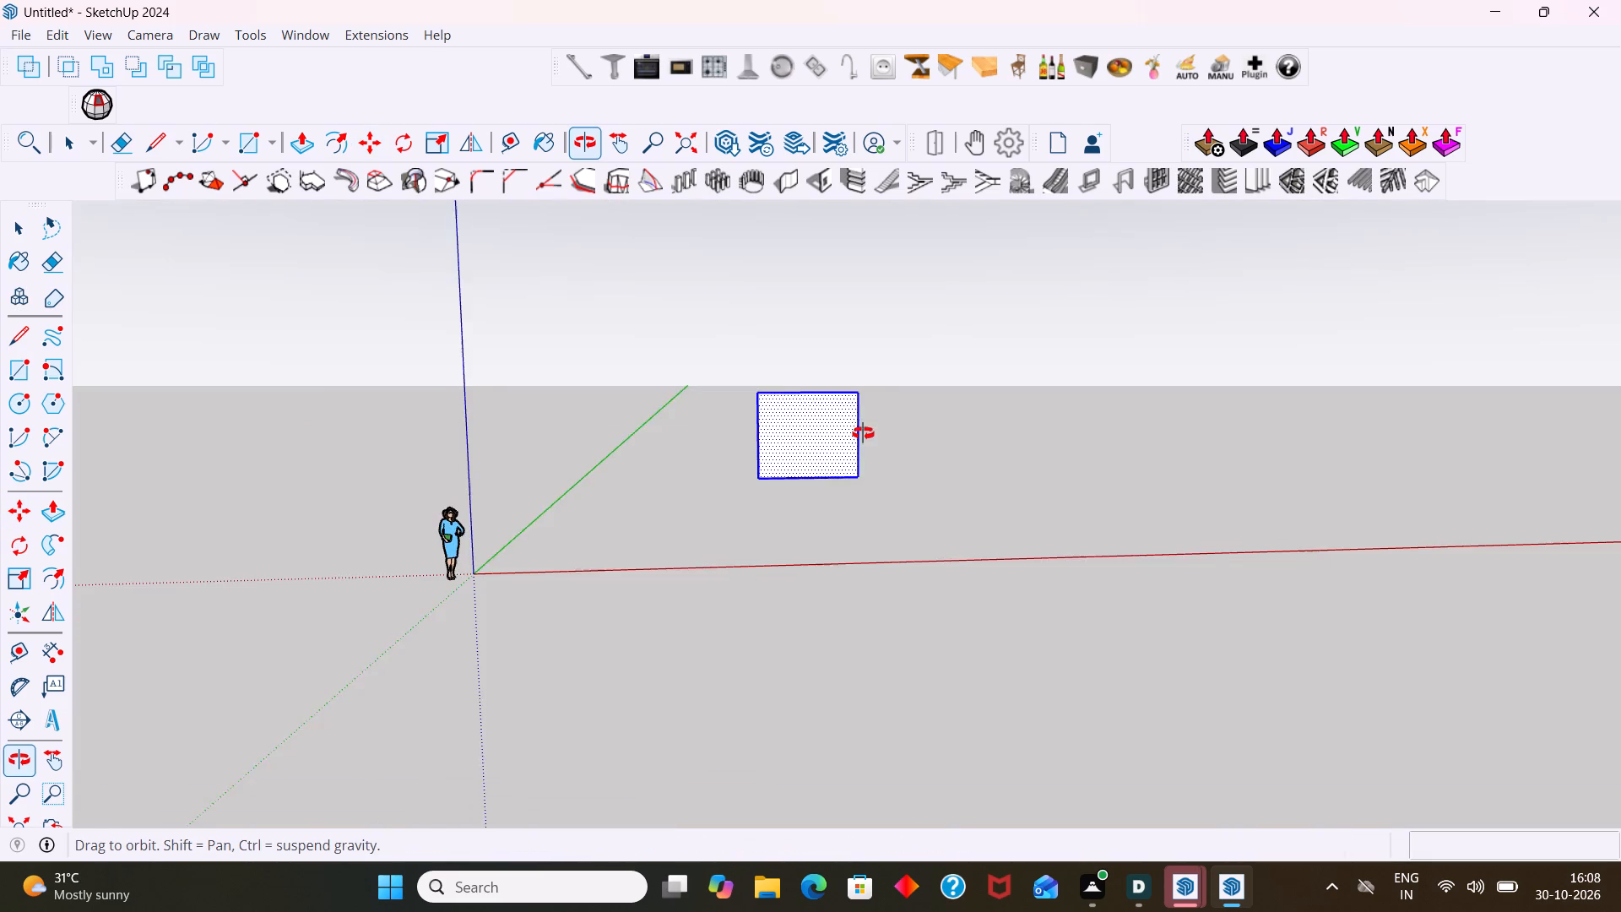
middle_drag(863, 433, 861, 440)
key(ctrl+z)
Move the rectangle back about 11300 mm with the movement locked to the green axis, and deselect it.
middle_drag(848, 574, 839, 647)
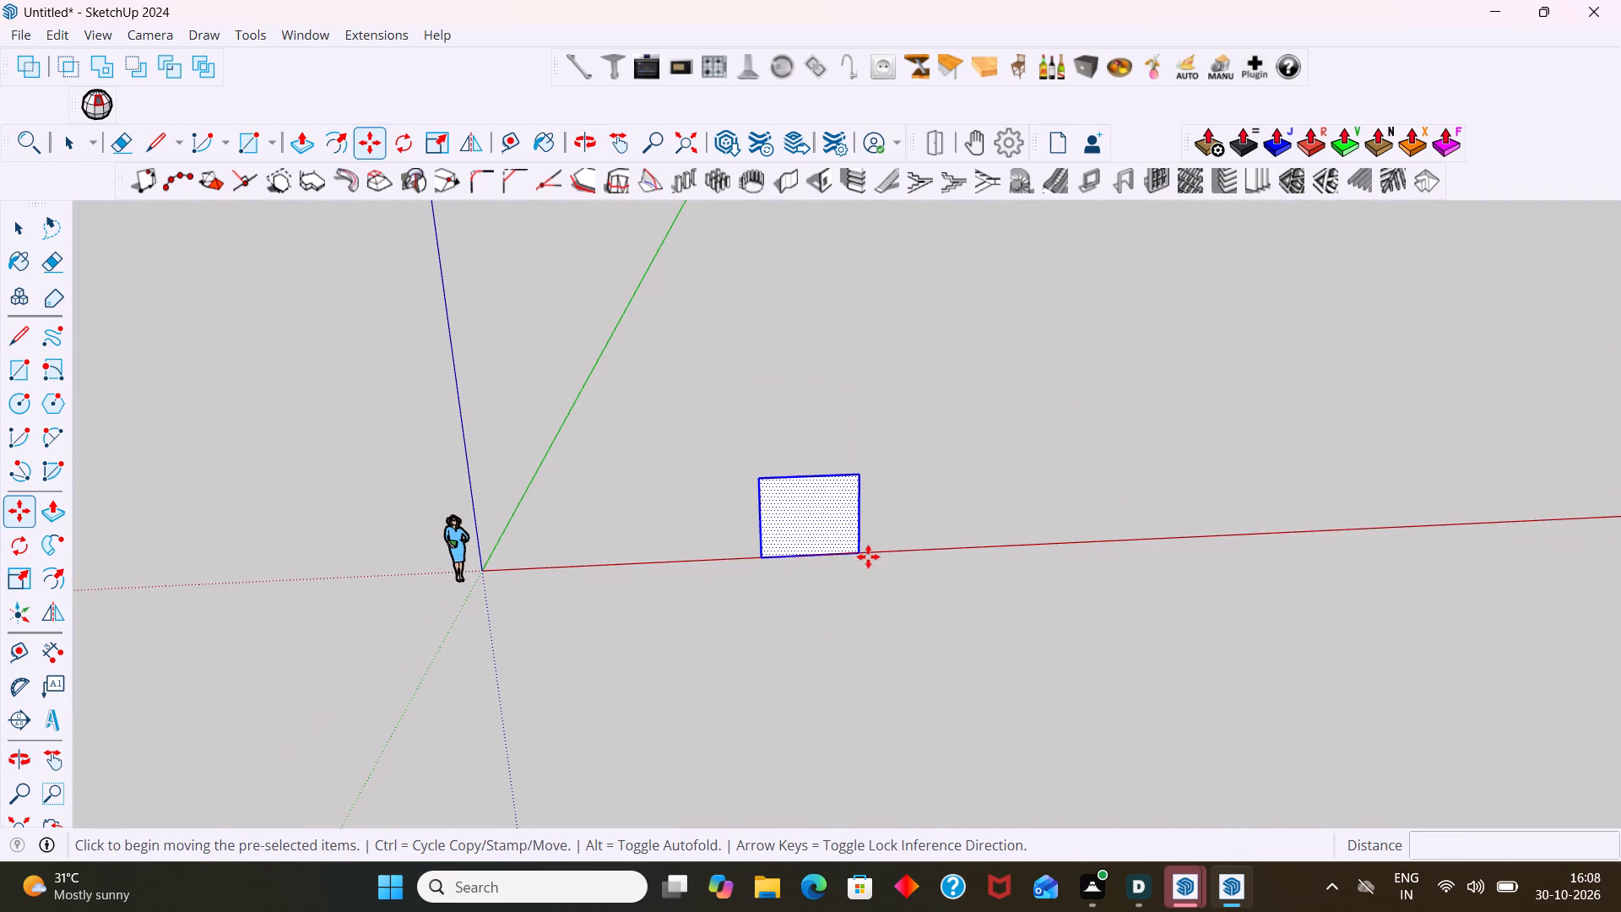
click(858, 548)
key(Left)
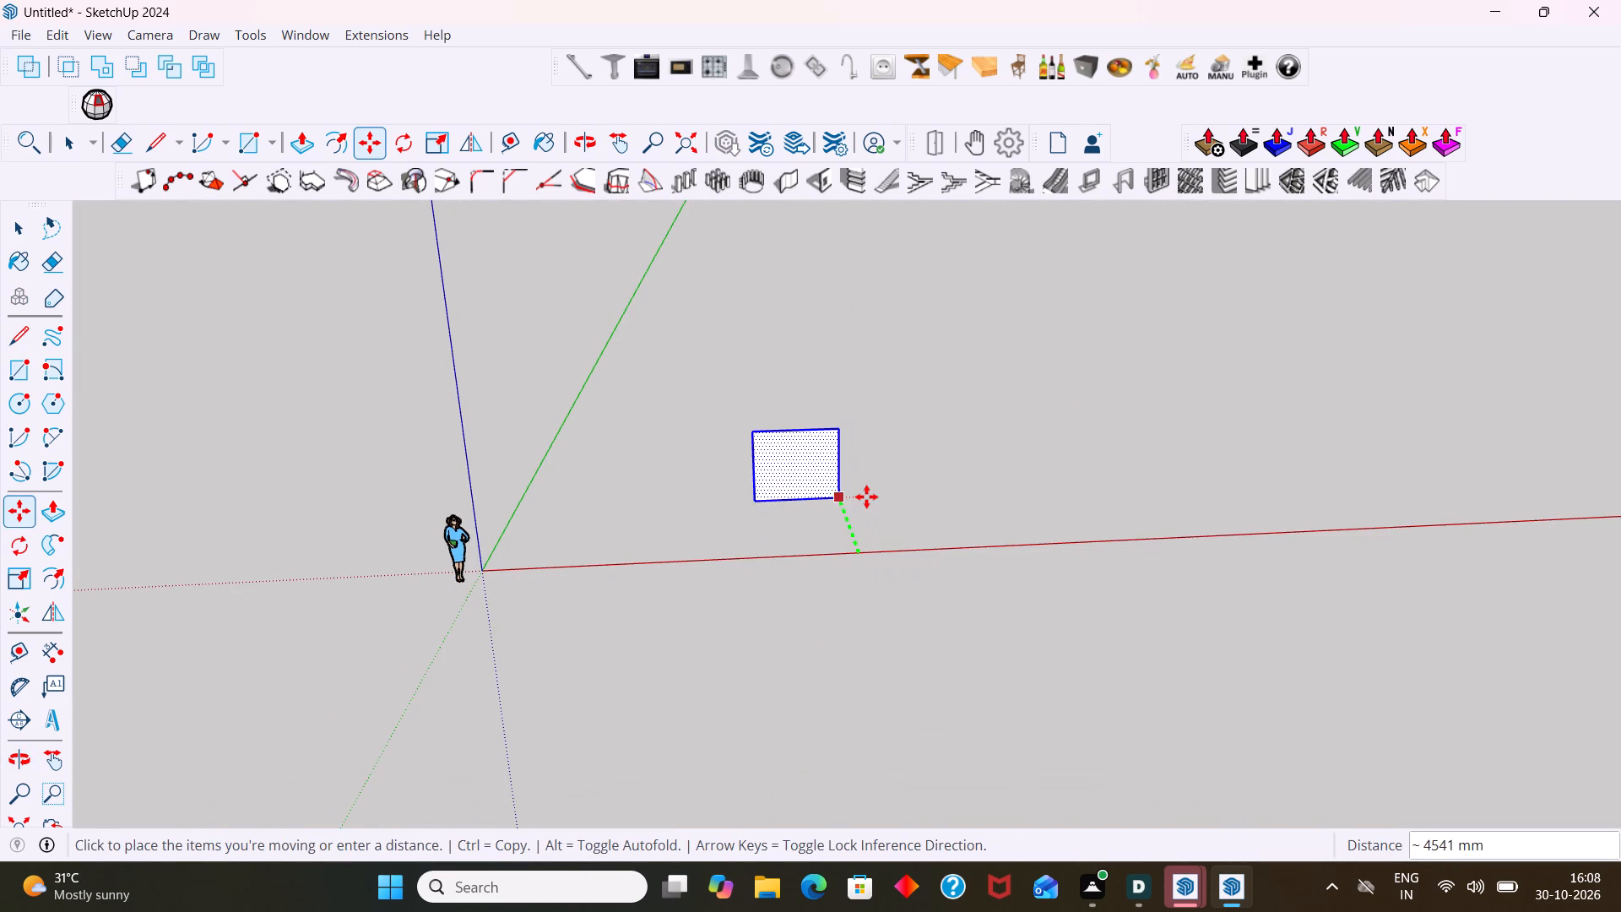
middle_drag(866, 441, 993, 419)
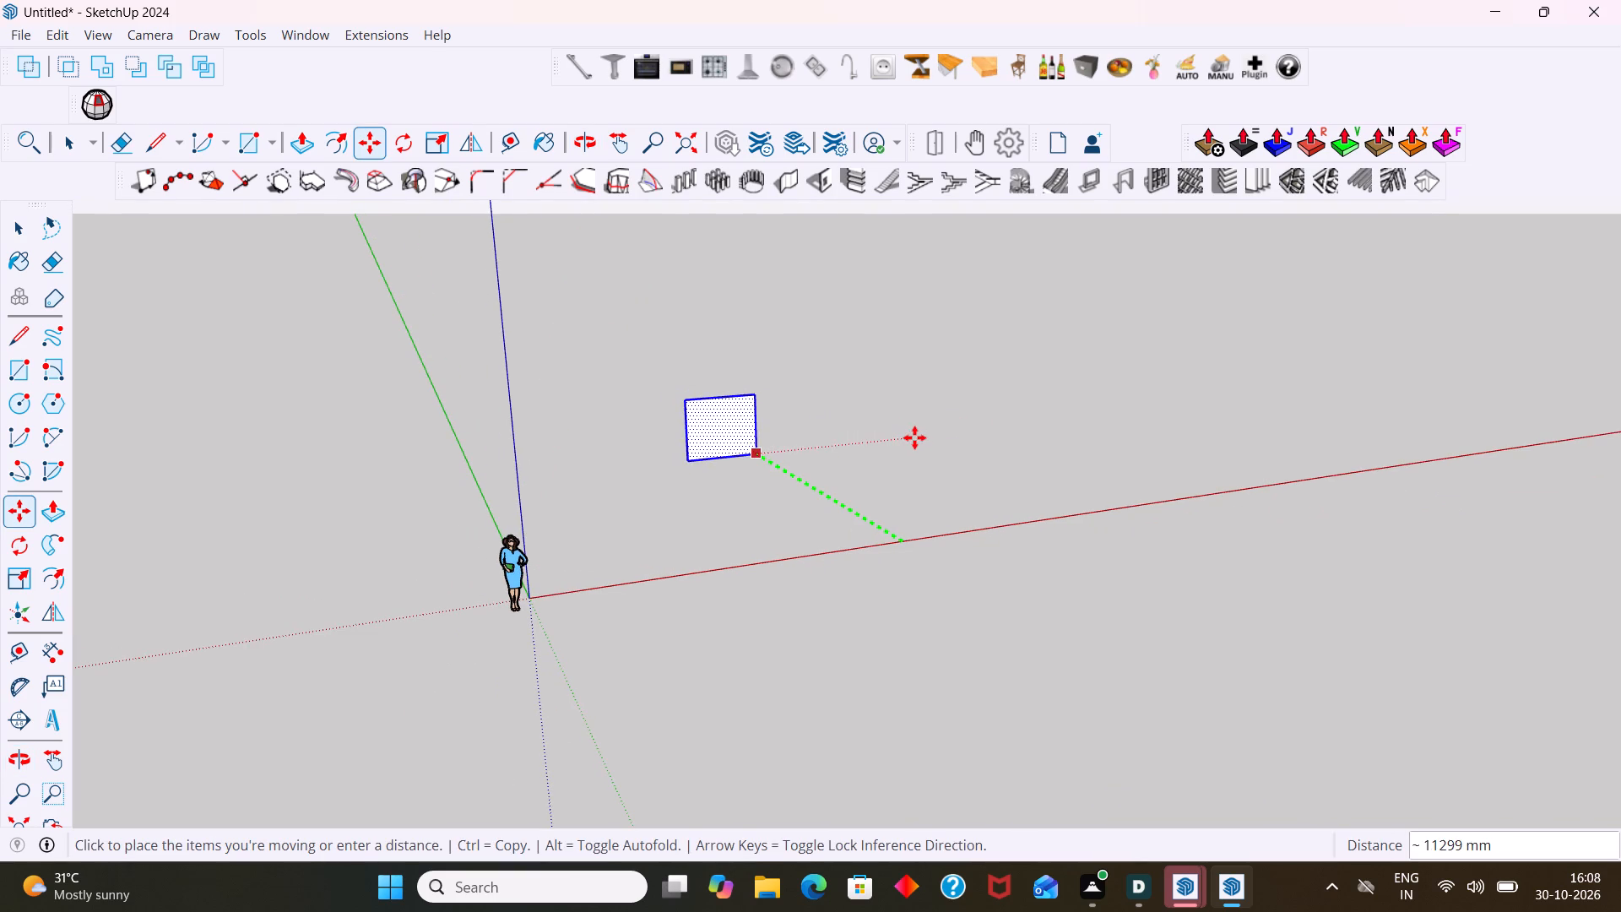
click(915, 438)
key(space)
click(926, 473)
Make a group from the rectangle's face and its bounding edges.
scroll(921, 475, down, 2)
middle_drag(894, 490, 744, 548)
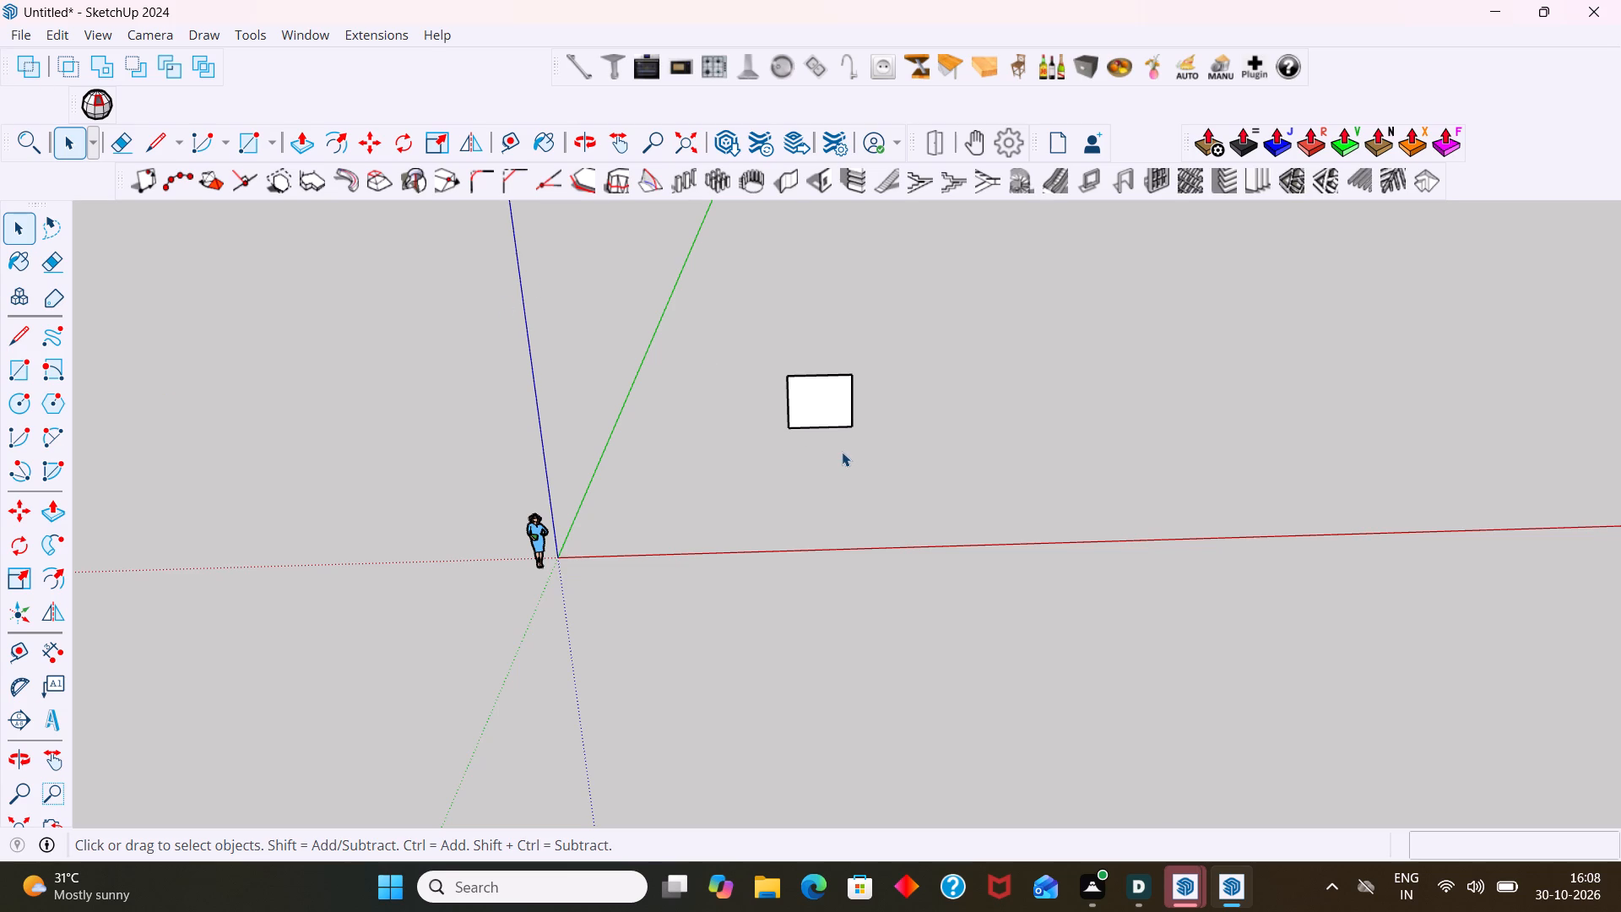
scroll(812, 415, up, 10)
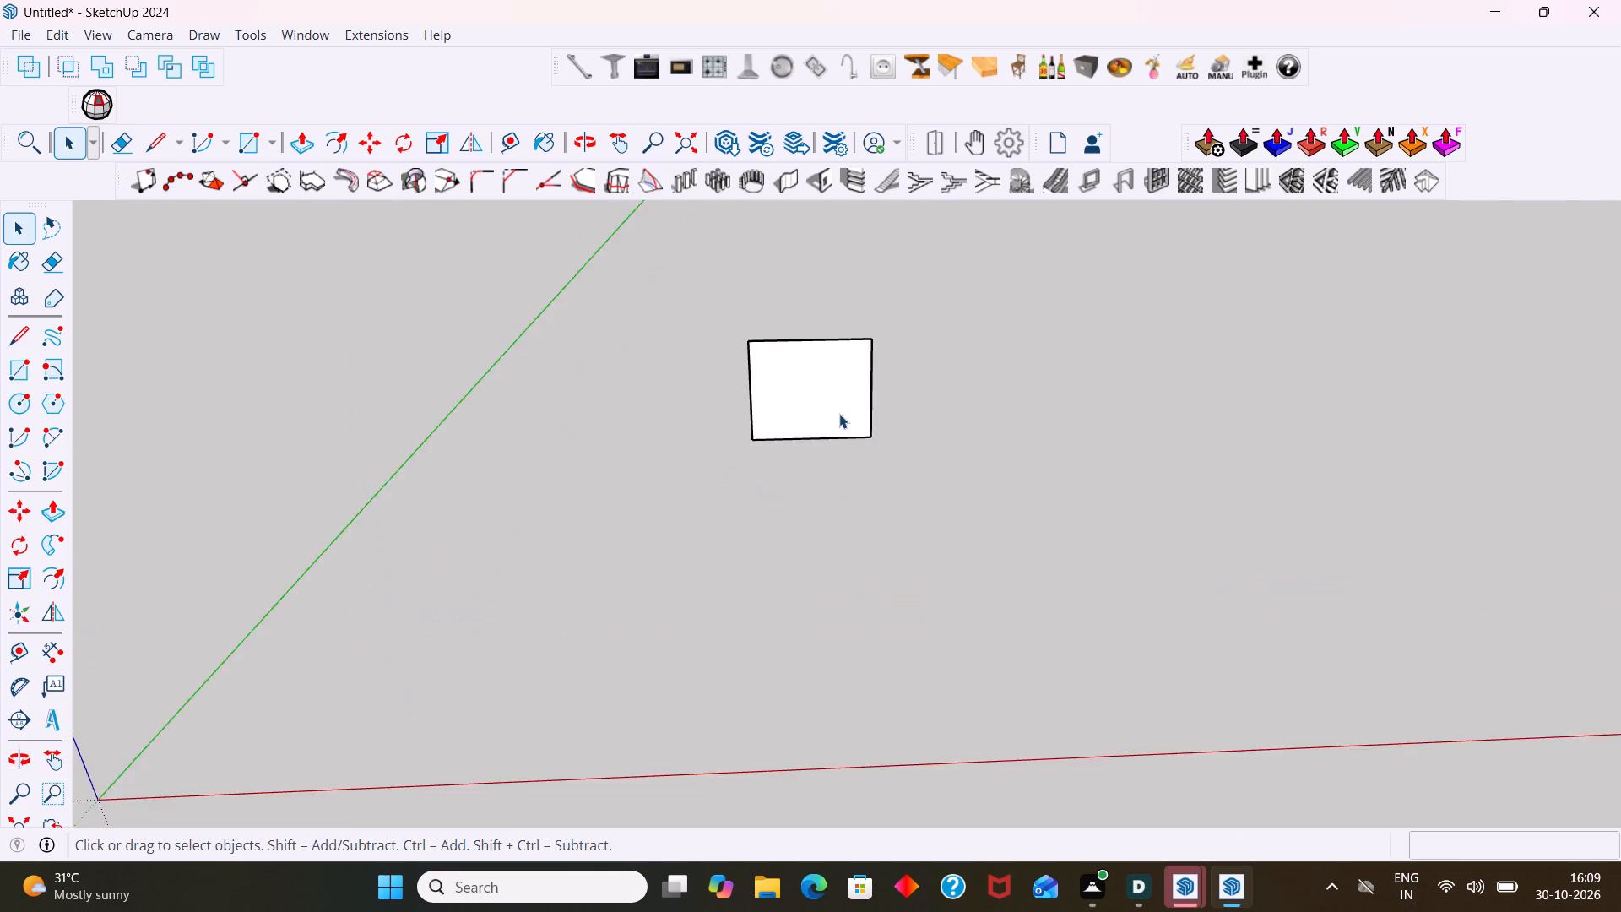
scroll(839, 414, up, 2)
scroll(846, 415, down, 8)
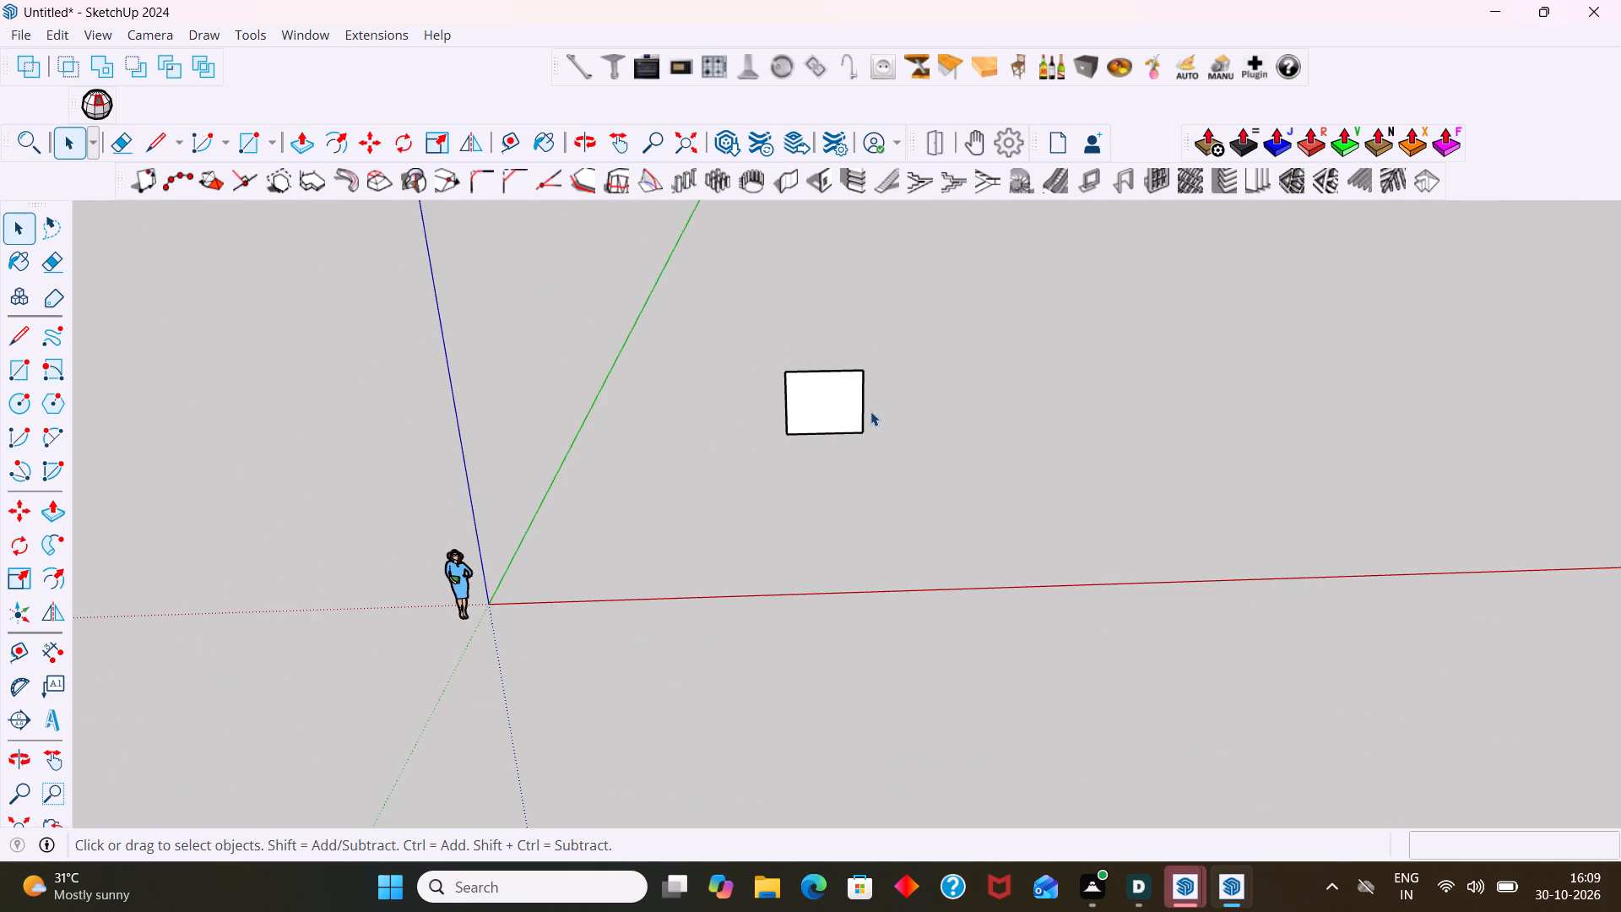
shift+middle_drag(863, 408, 945, 461)
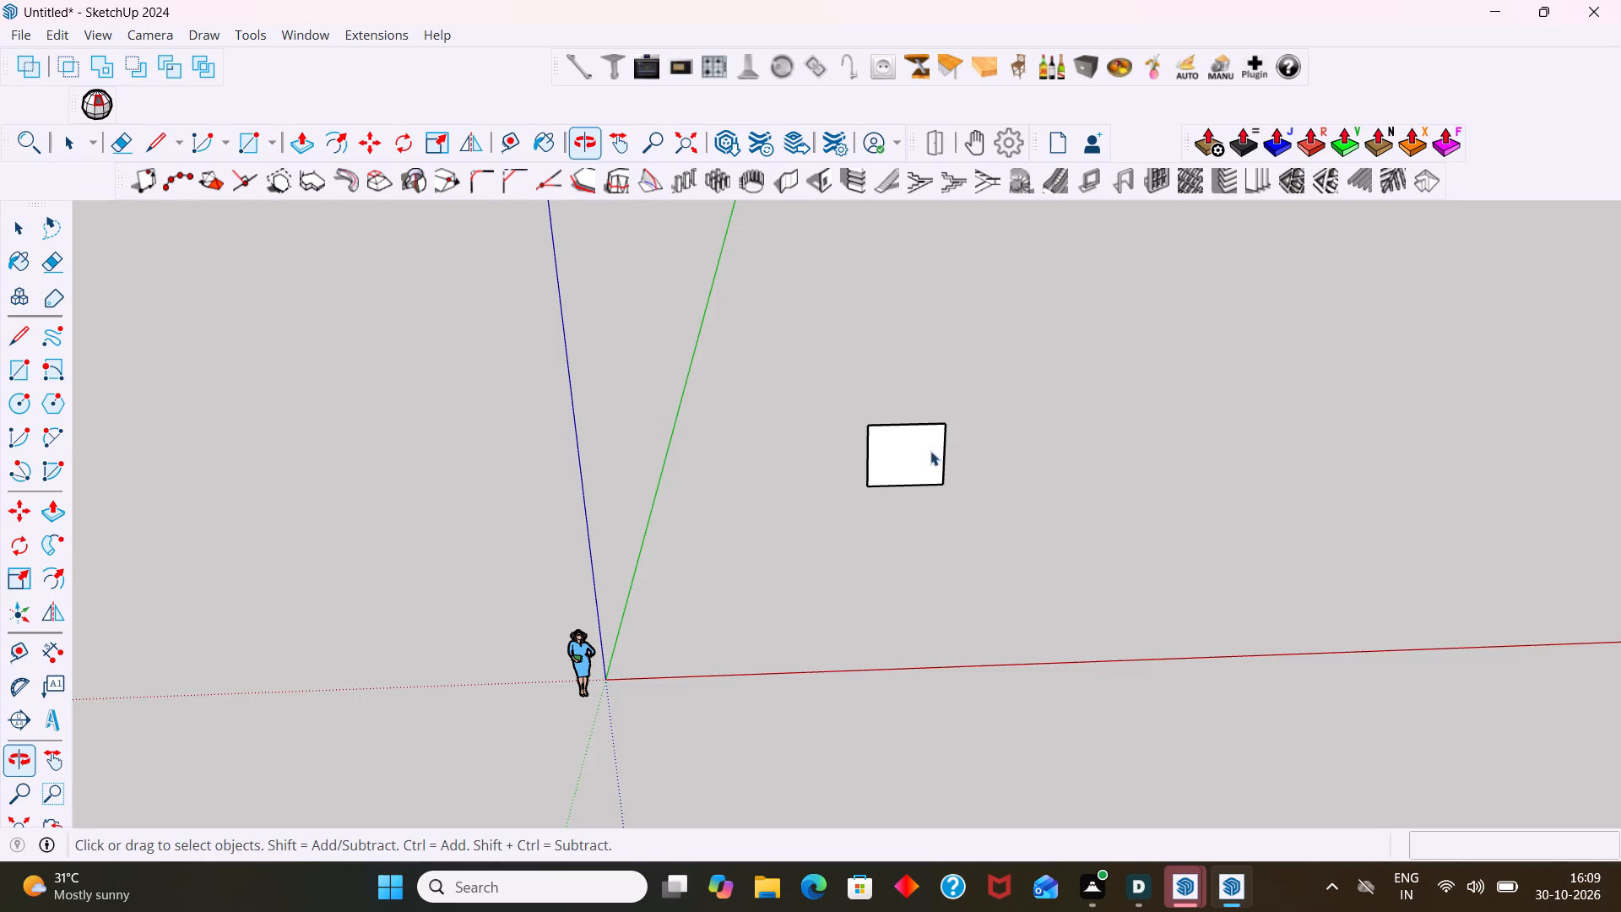
scroll(930, 451, up, 6)
double_click(925, 455)
right_click(927, 453)
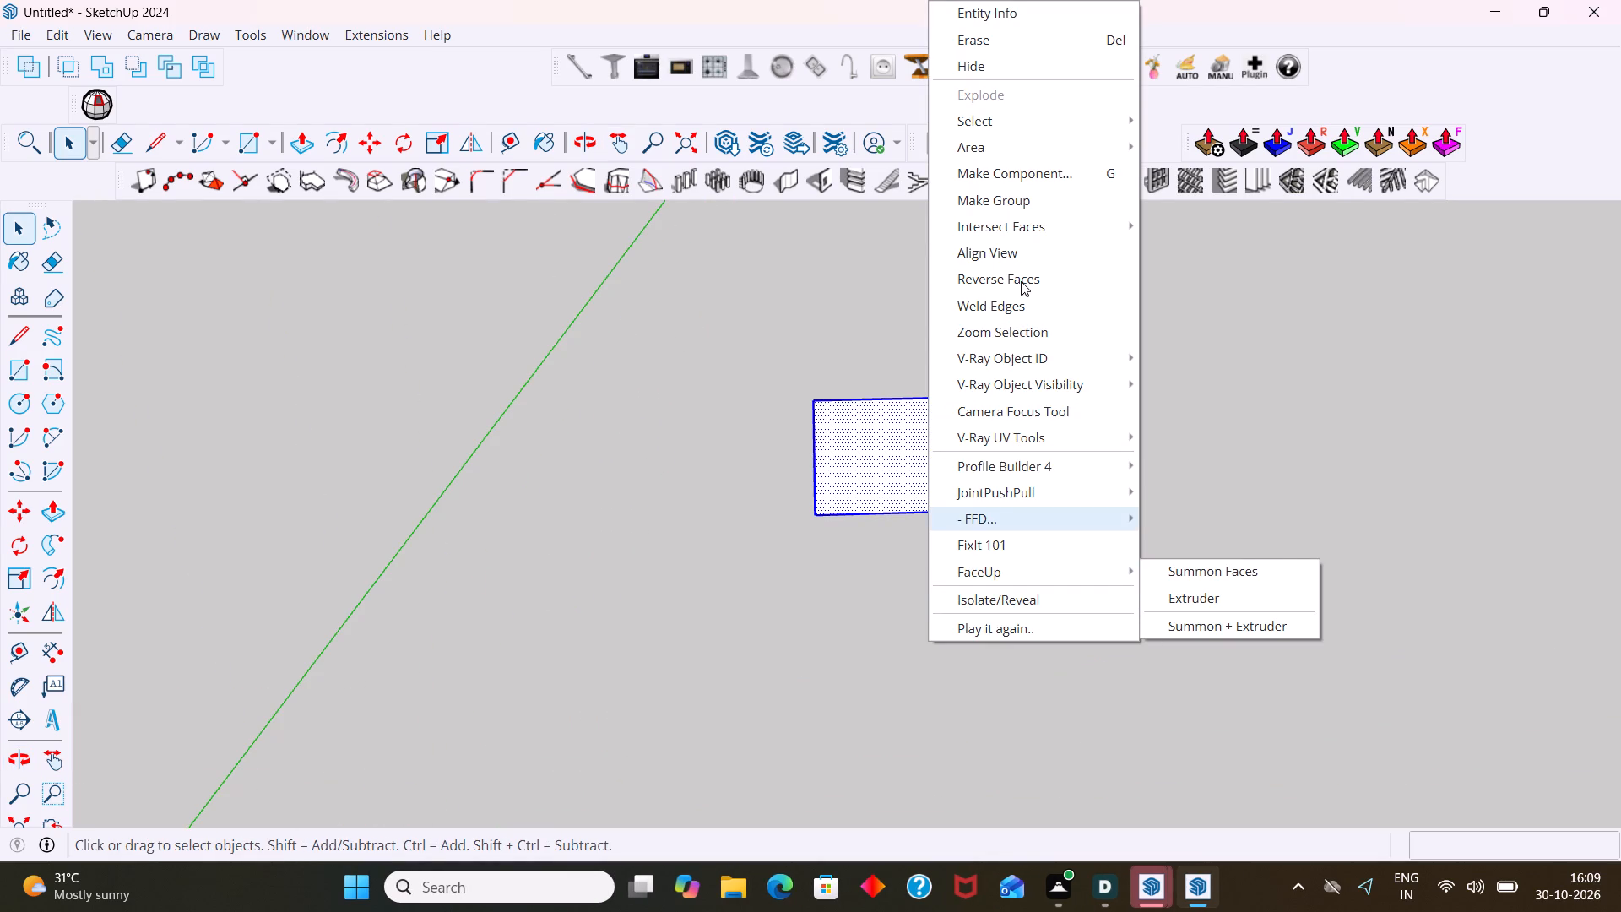
click(1003, 206)
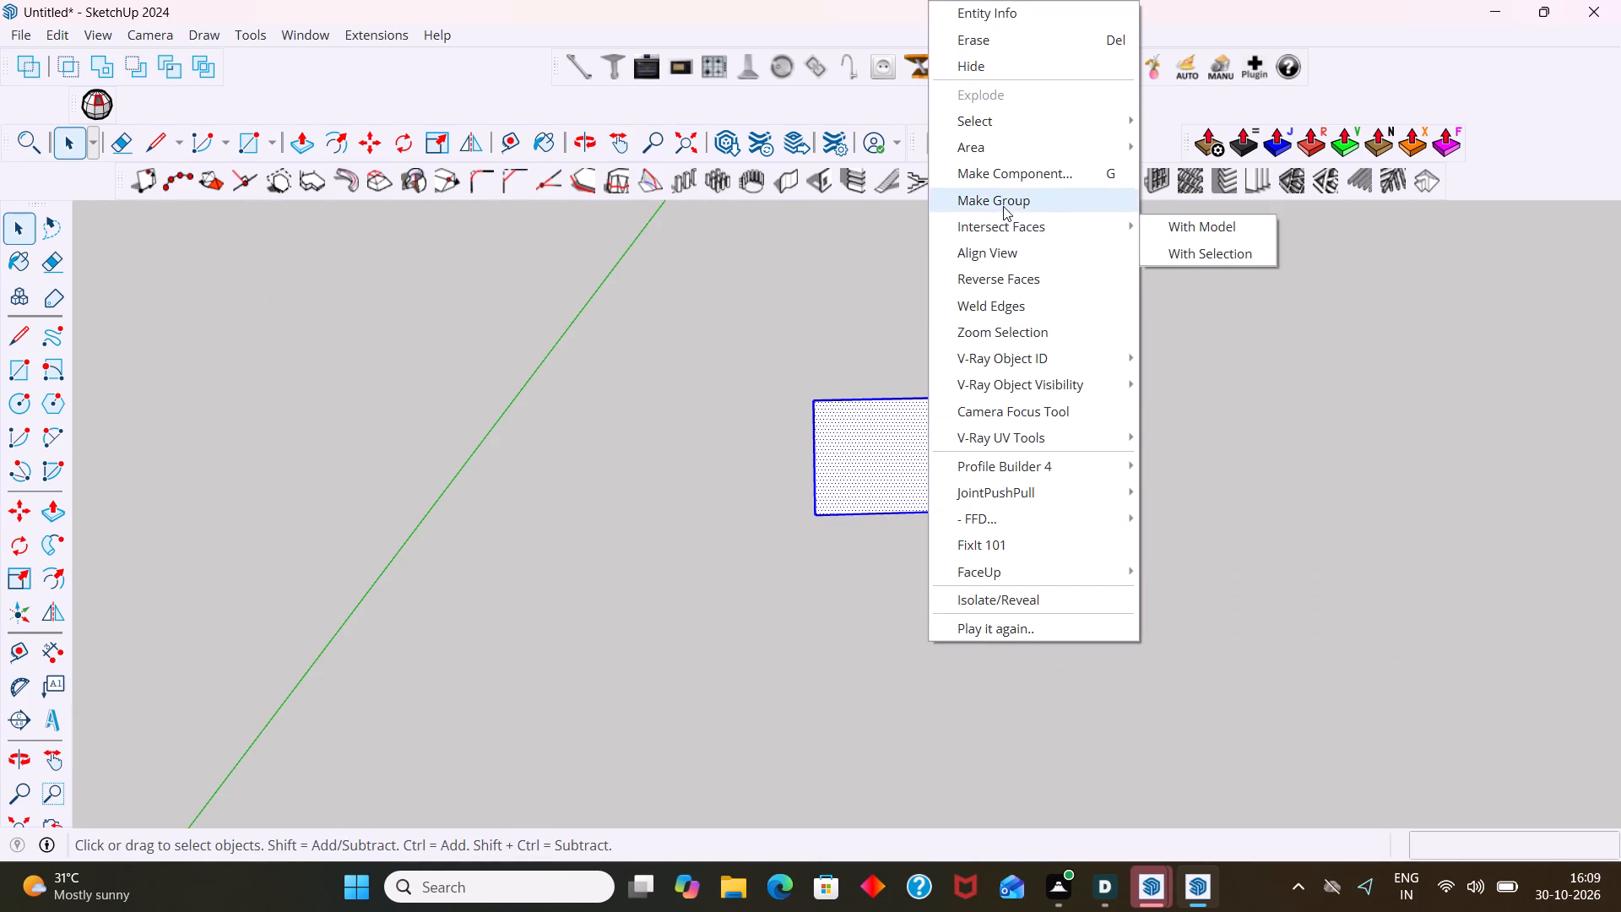
Inside the group, Push/Pull the rectangle's face forward 2' into a box and close the group.
double_click(896, 421)
click(895, 428)
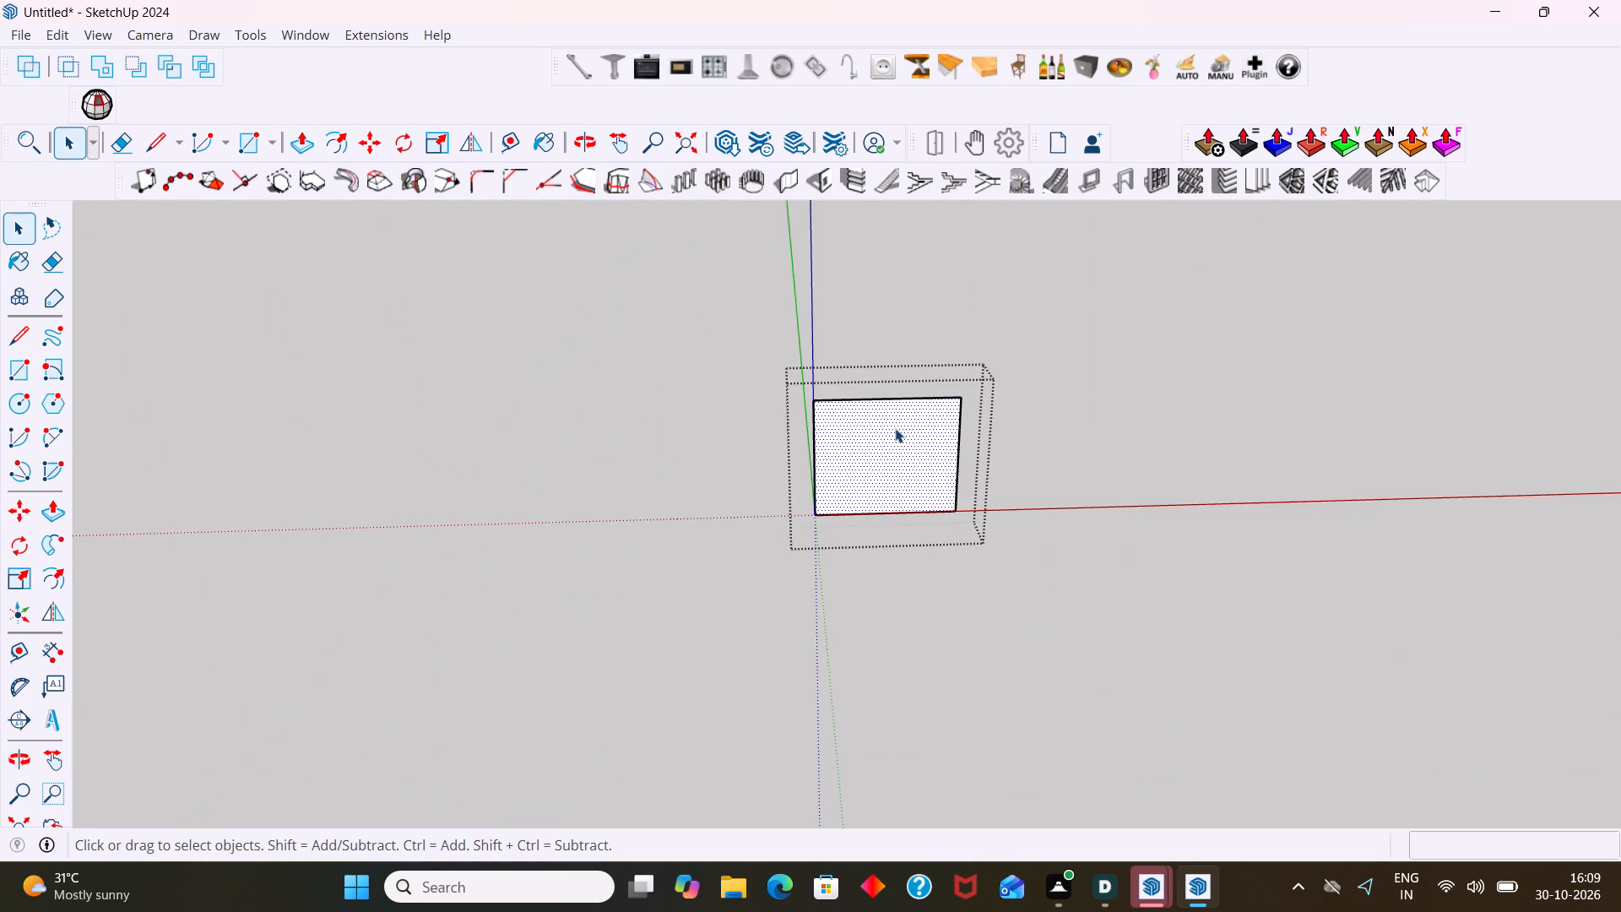
key(p)
click(895, 429)
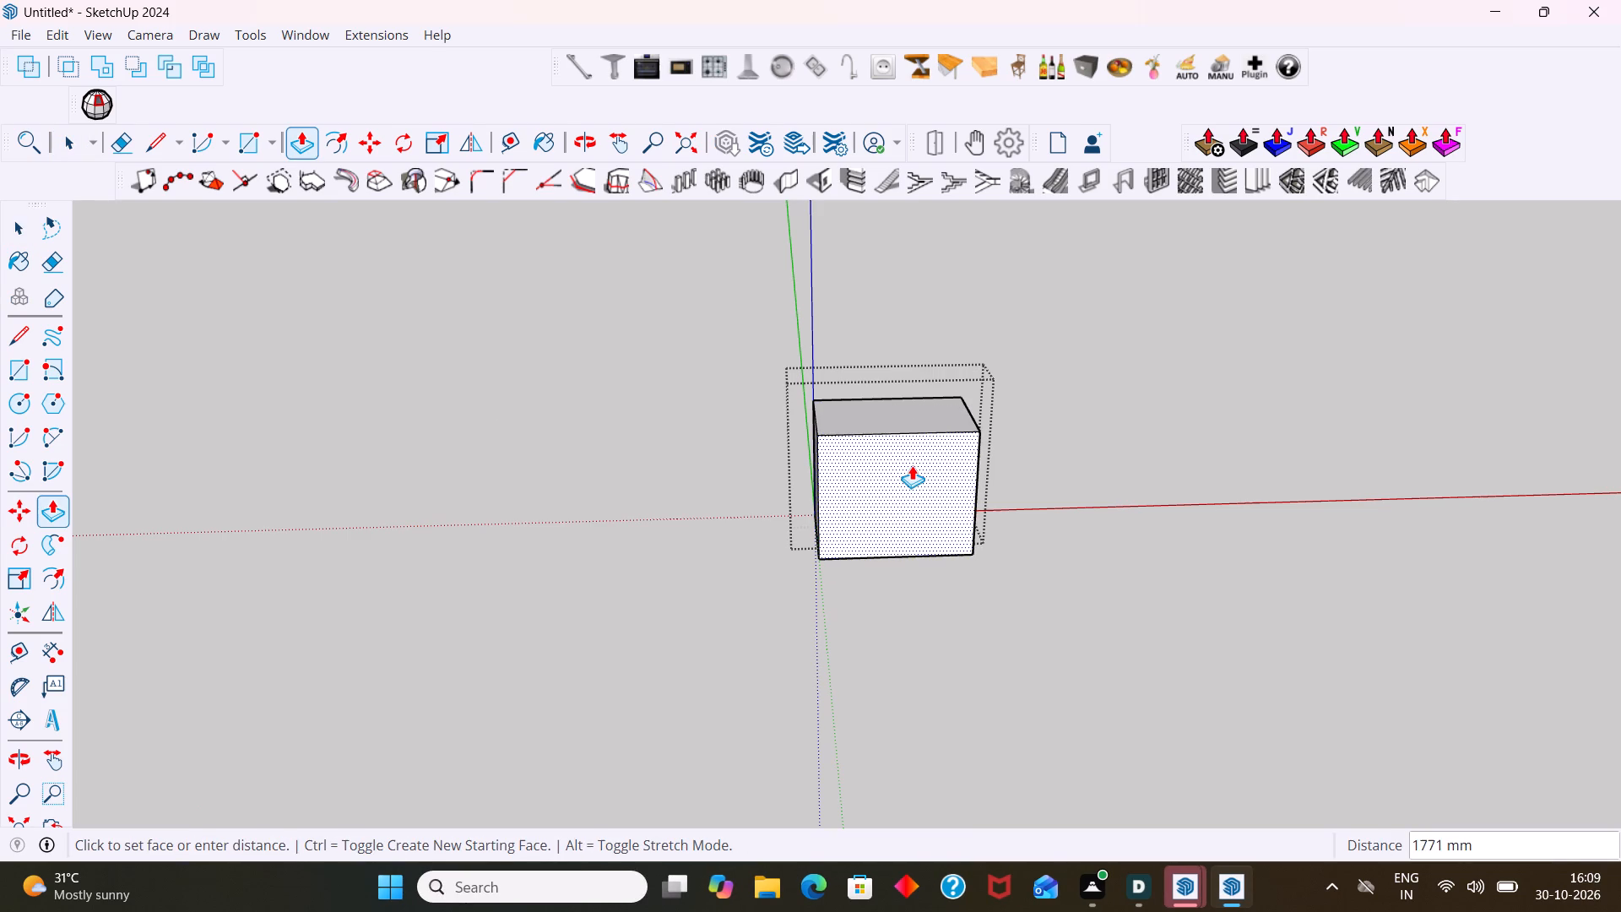
text(2')
key(Return)
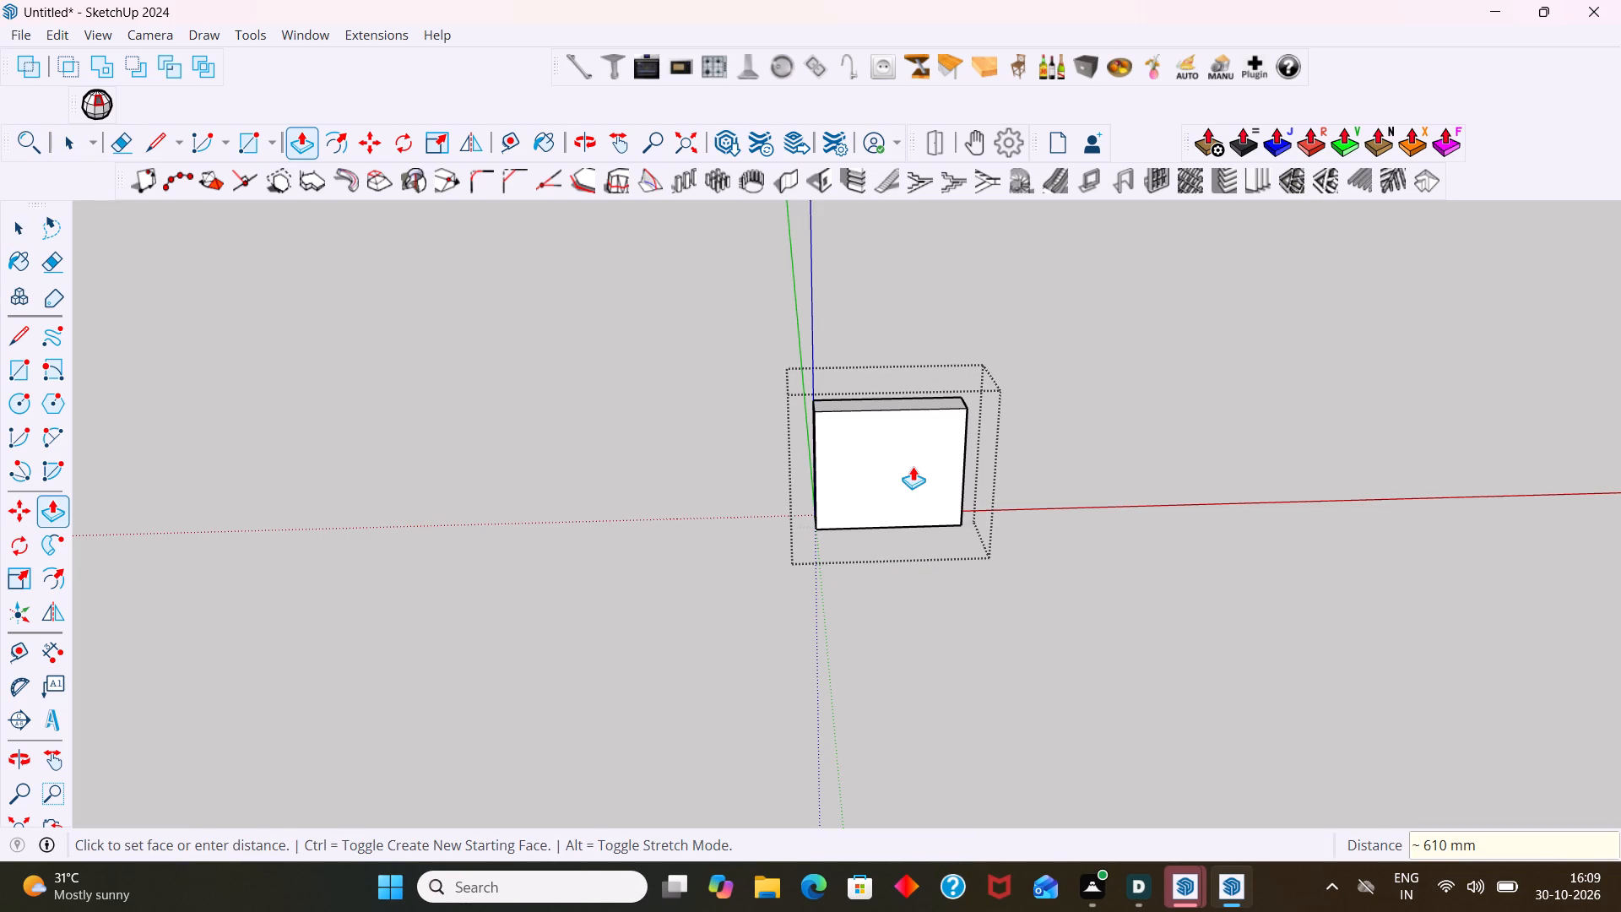
key(space)
click(1078, 410)
Measure the length of the box's upper front edge with the Tape Measure.
middle_drag(1044, 415, 870, 524)
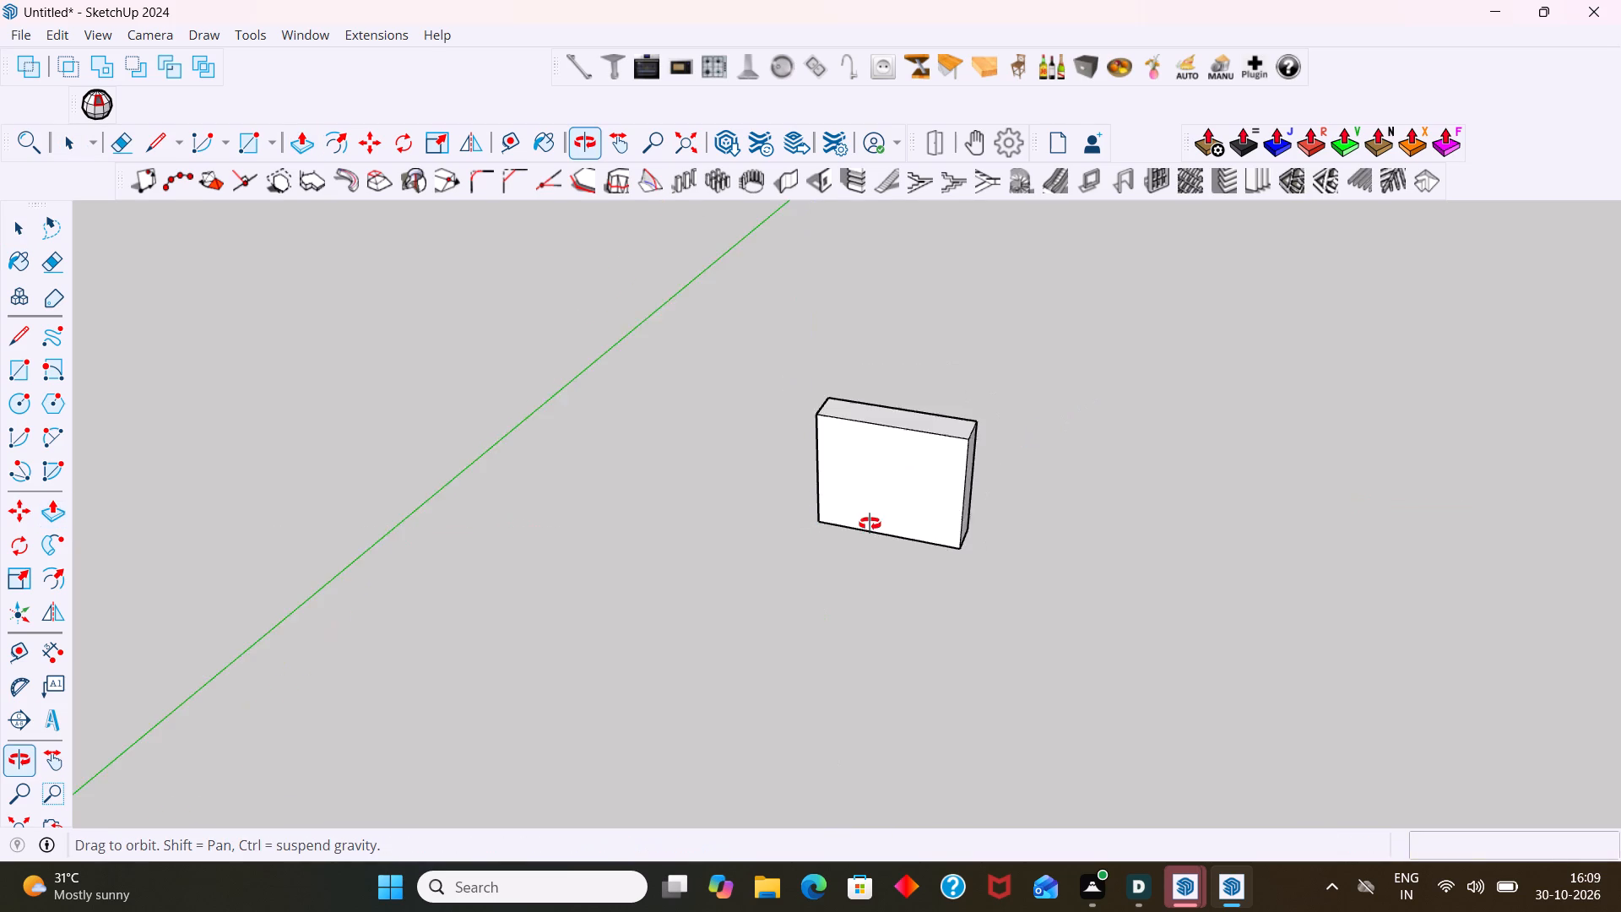
middle_drag(870, 524, 975, 600)
scroll(893, 473, up, 2)
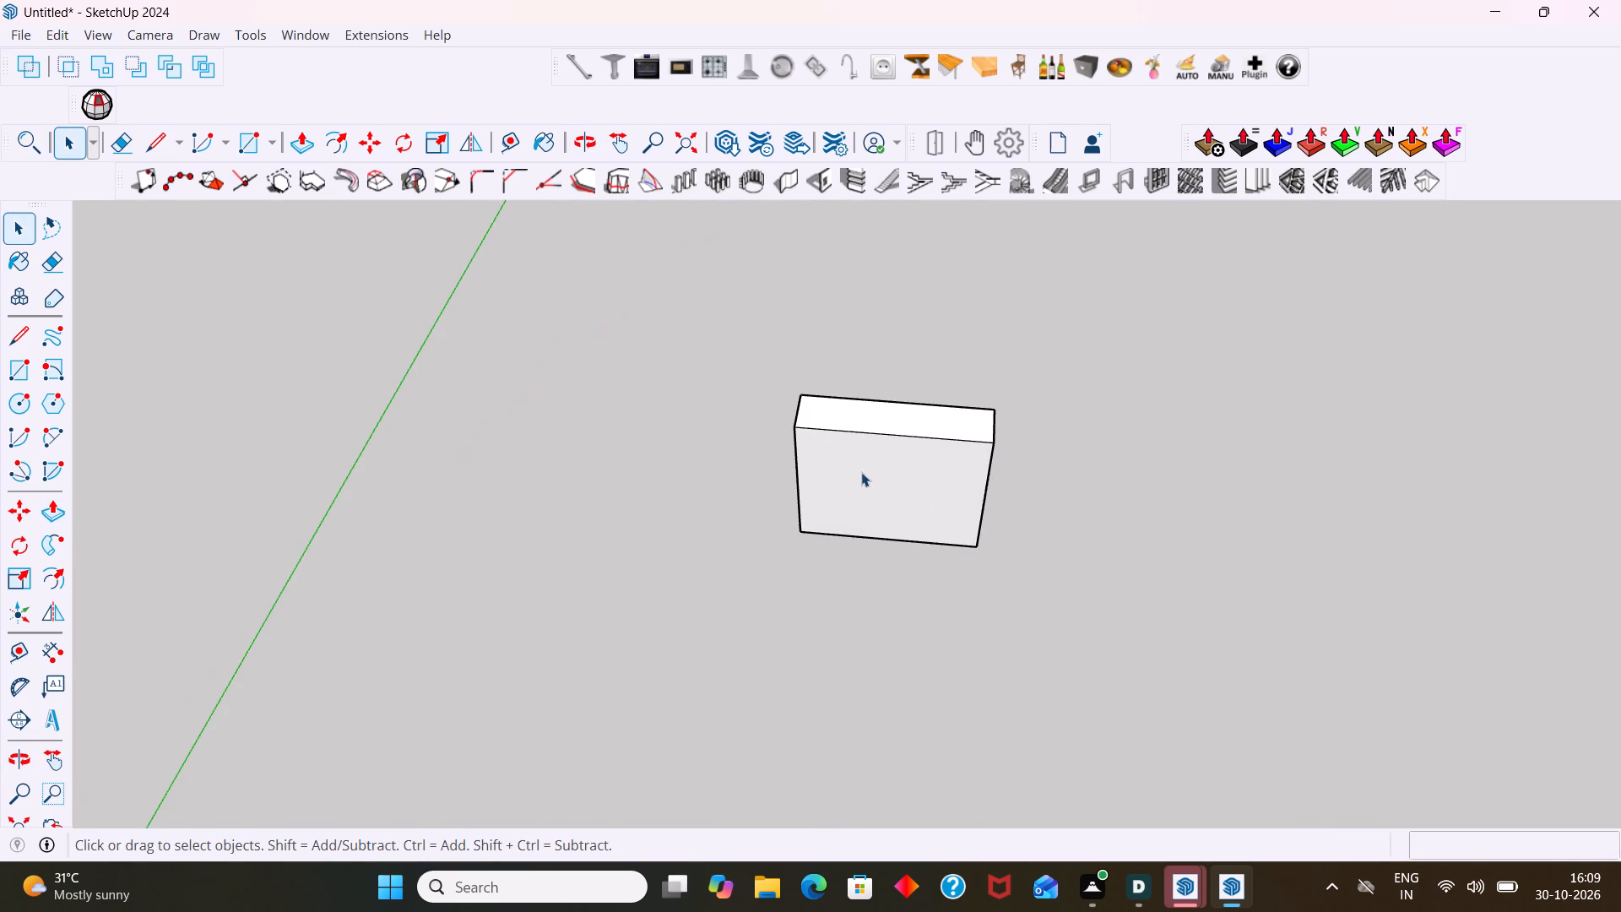
middle_drag(814, 503, 981, 426)
scroll(796, 478, up, 5)
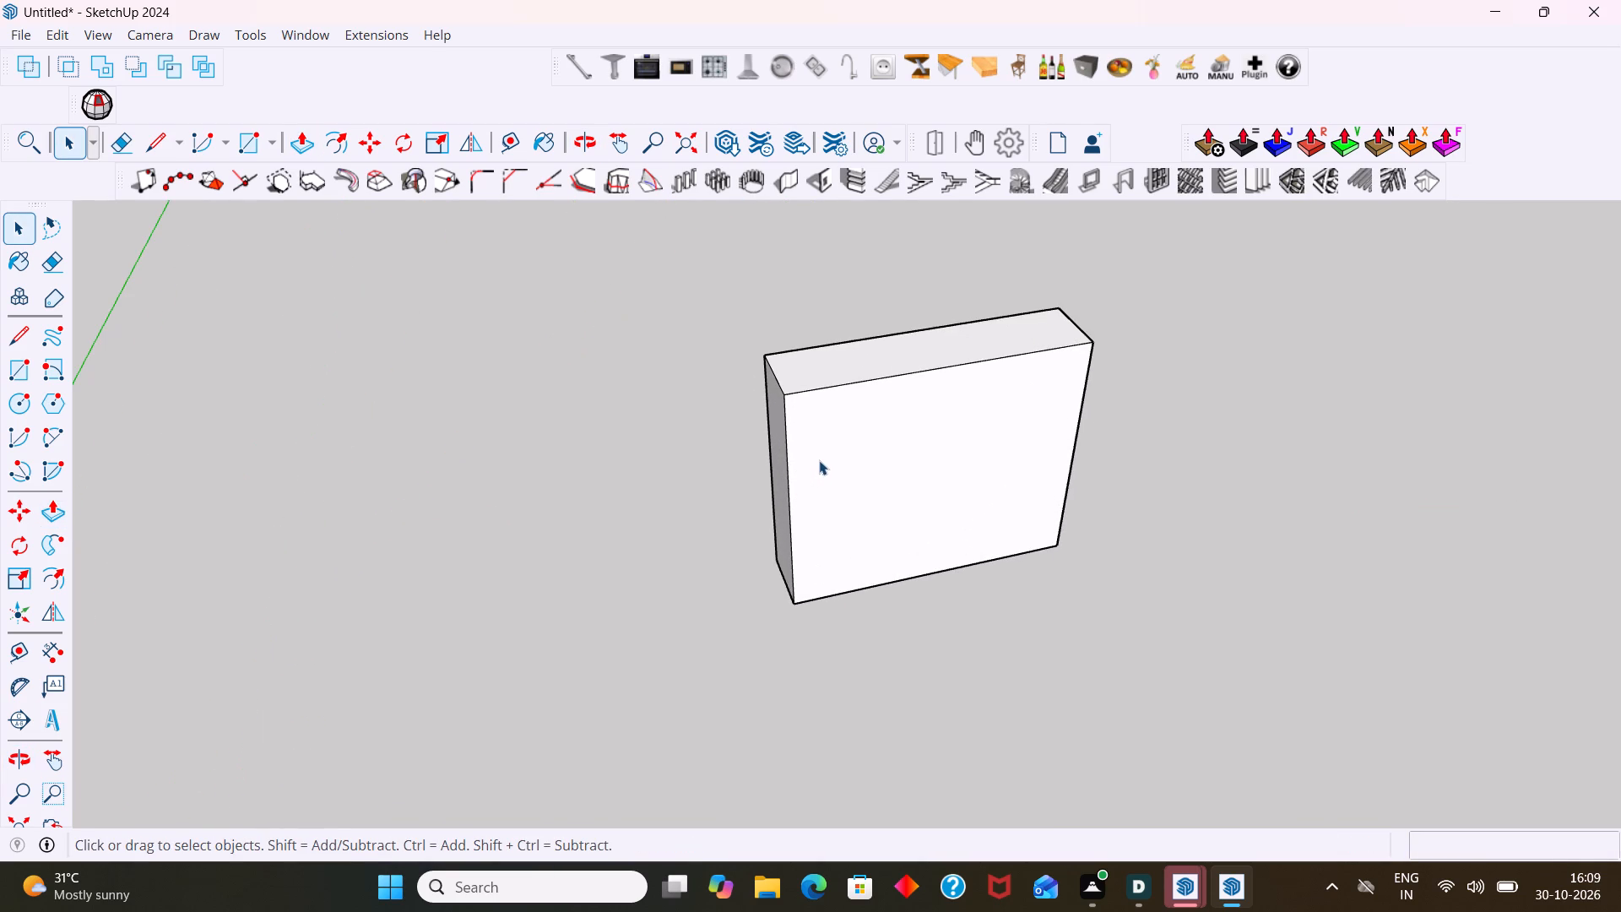
key(t)
click(779, 390)
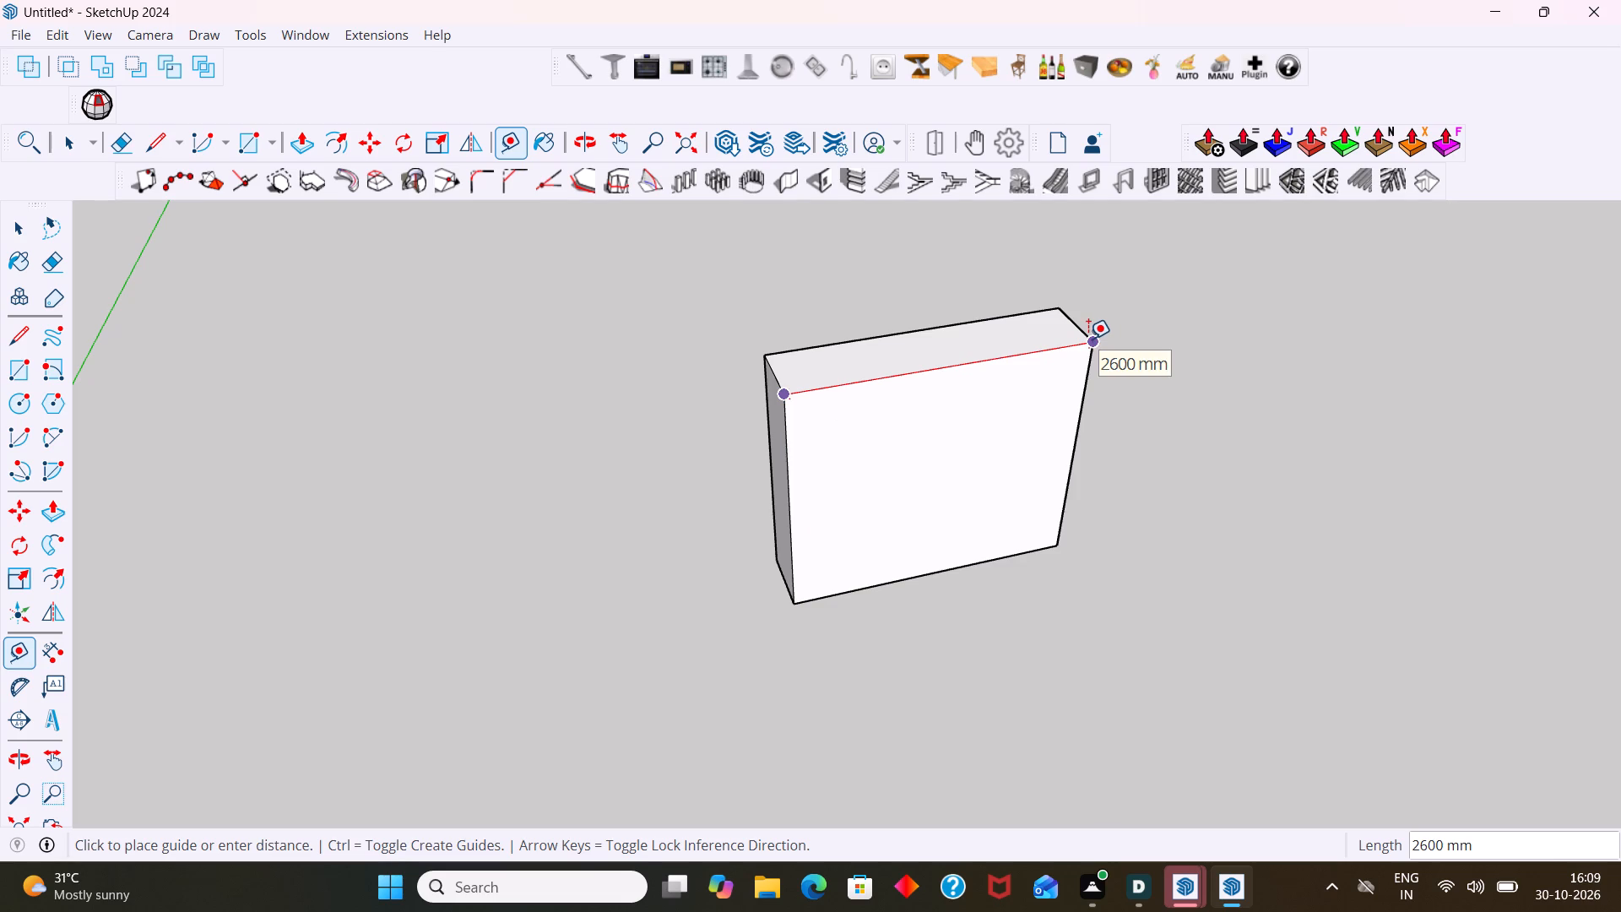
key(space)
Inside the box group, offset the front face's border inward by 36 mm, and close the group.
scroll(969, 406, down, 5)
shift+middle_drag(1008, 418, 825, 347)
middle_drag(771, 421, 805, 407)
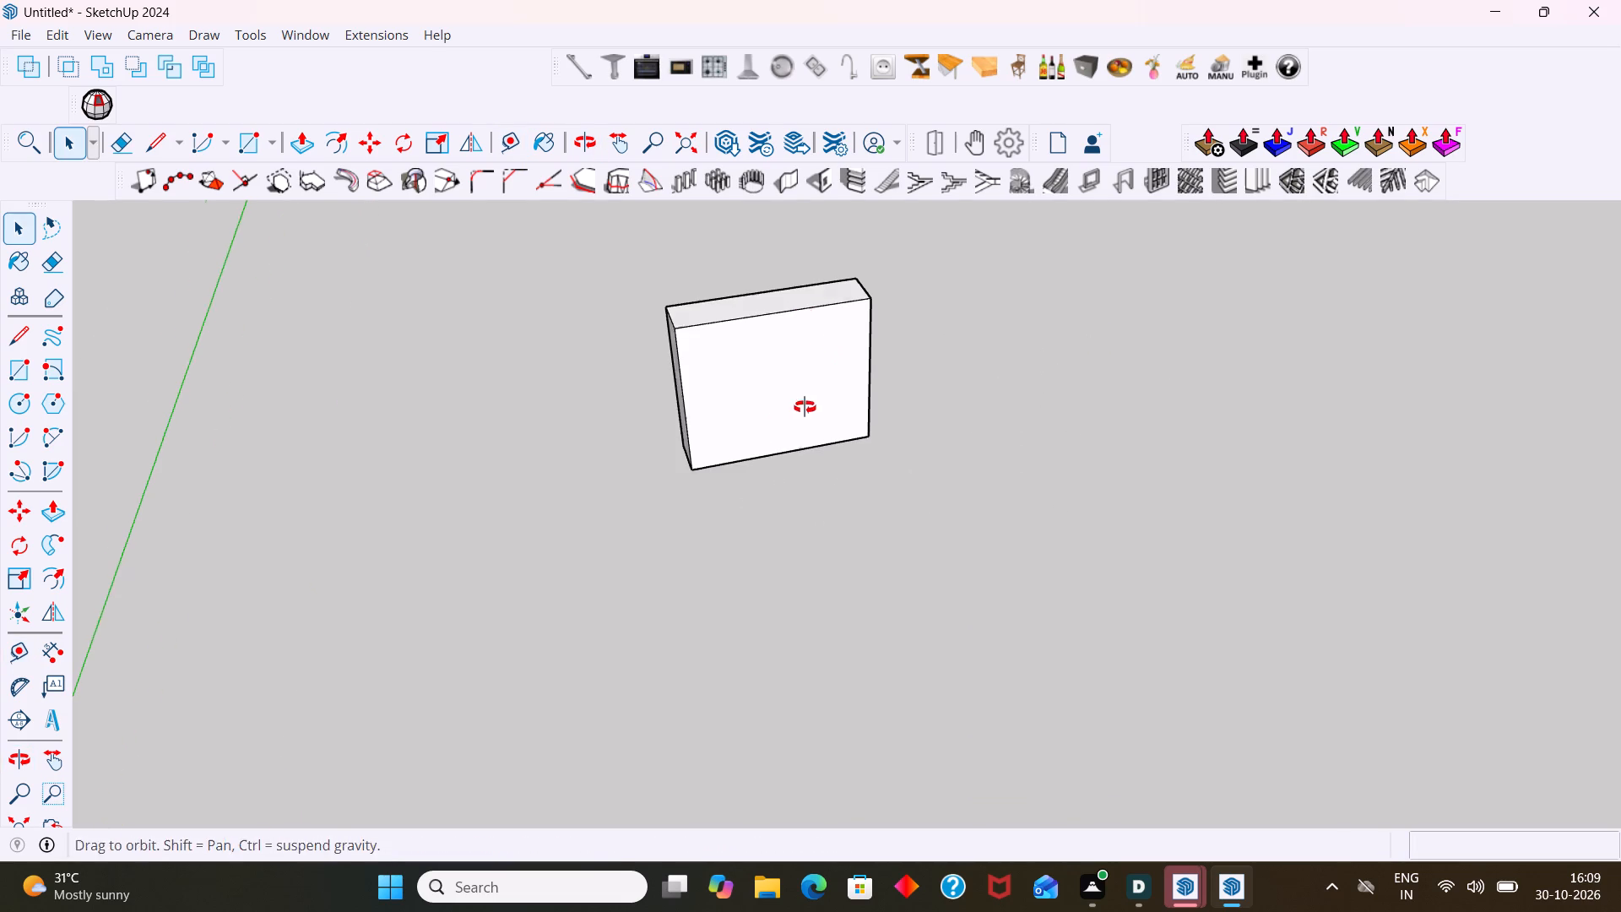
middle_drag(805, 407, 807, 405)
scroll(750, 388, up, 5)
scroll(671, 410, up, 3)
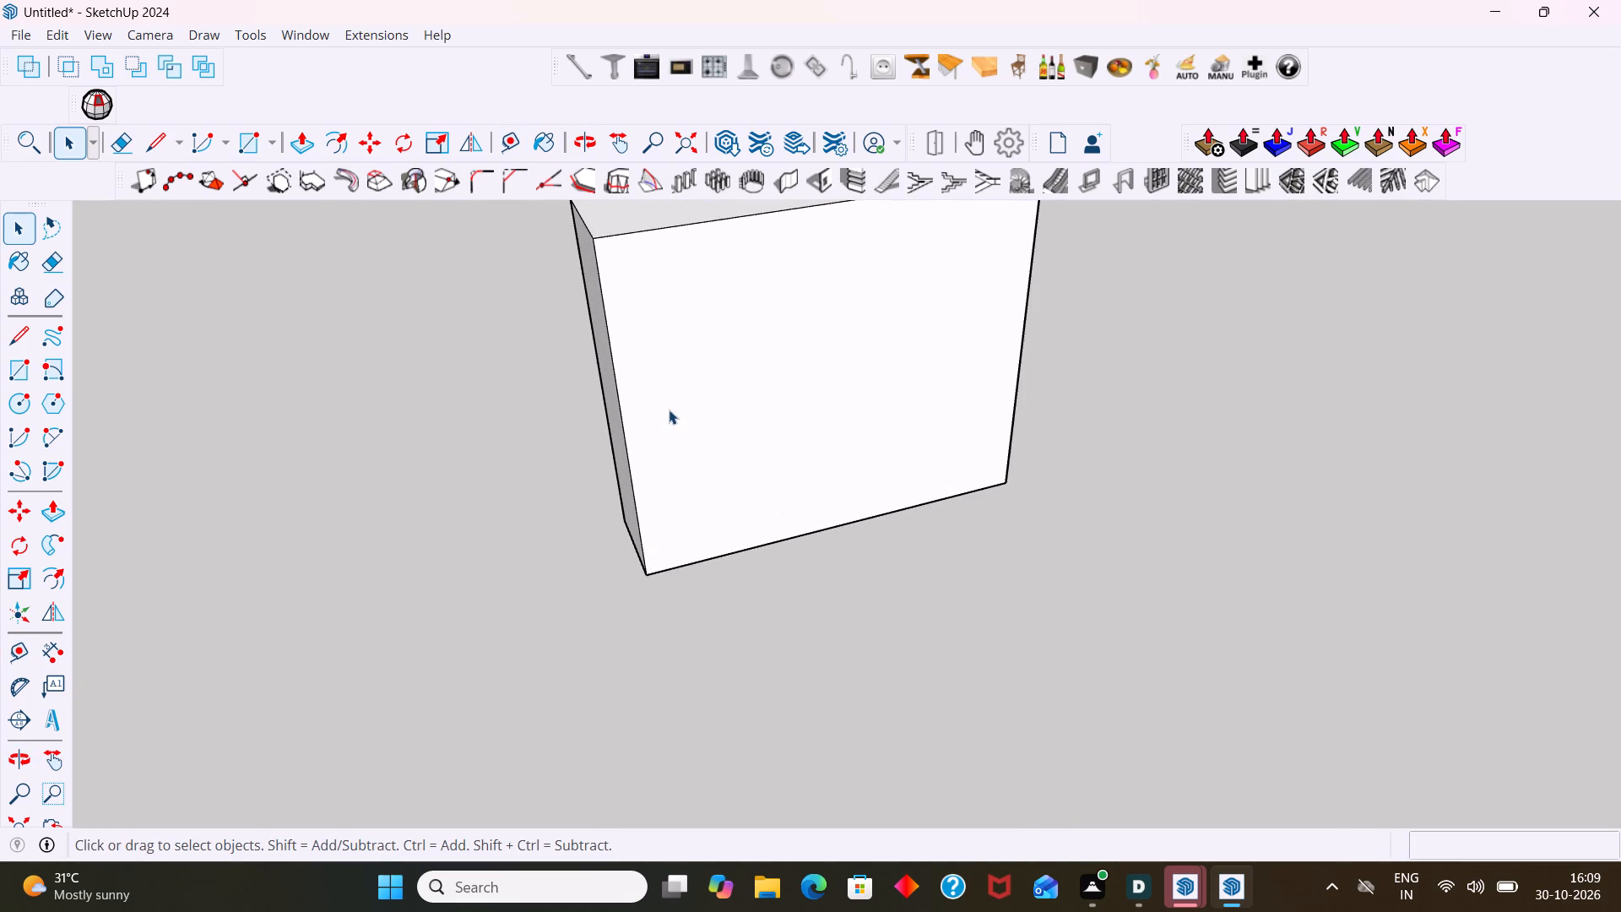
click(669, 410)
scroll(675, 409, down, 2)
double_click(679, 410)
double_click(681, 409)
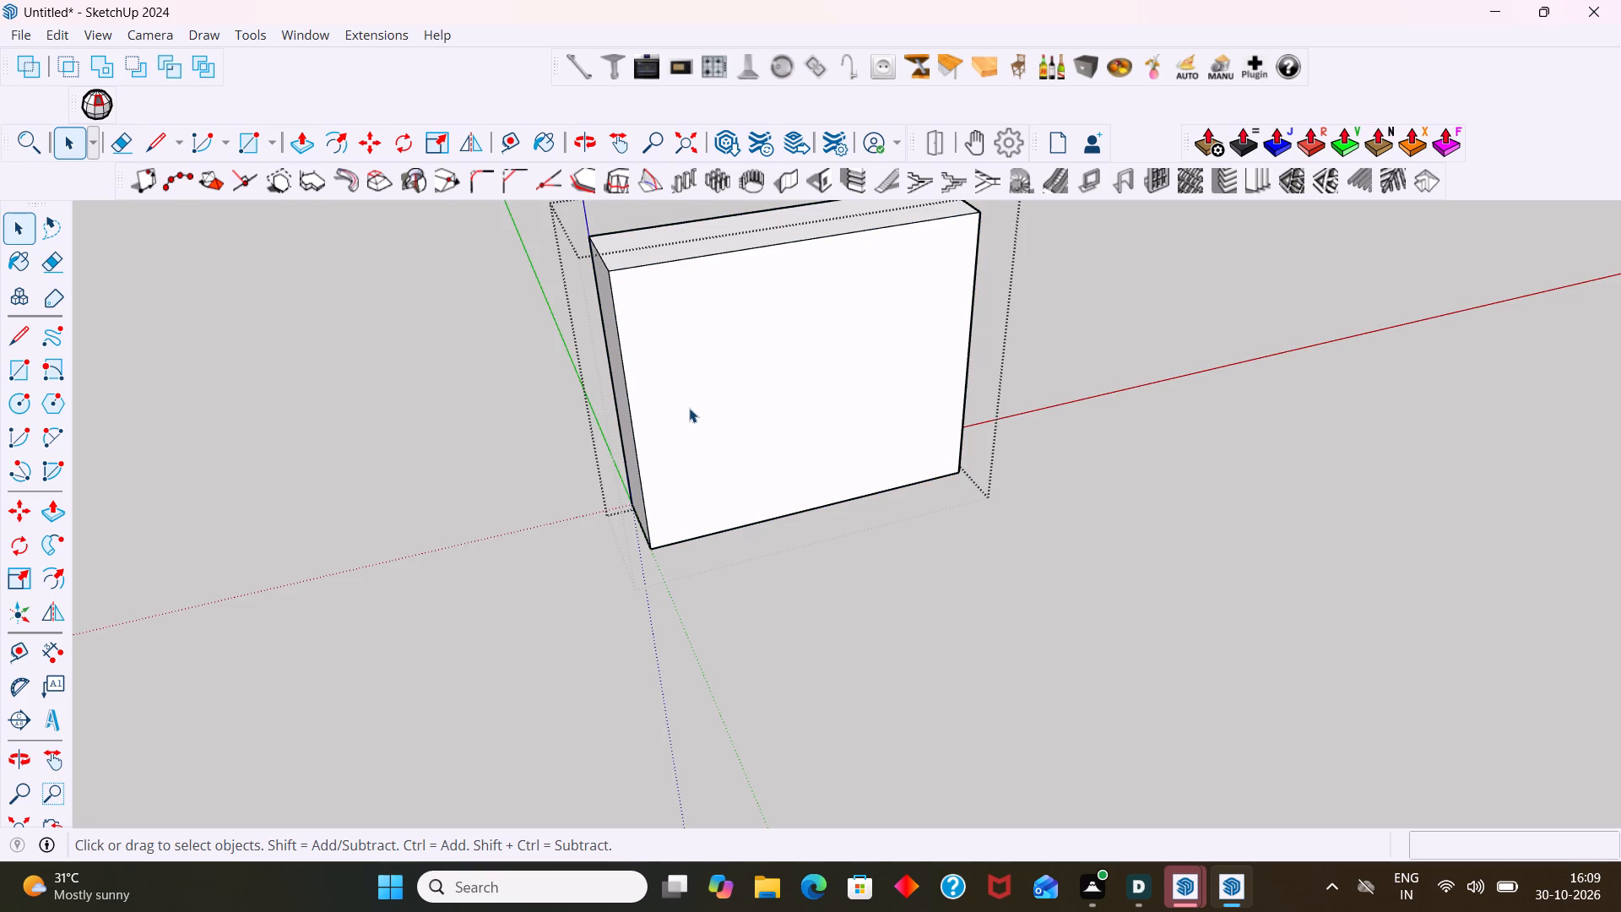
click(691, 408)
click(691, 408)
double_click(691, 408)
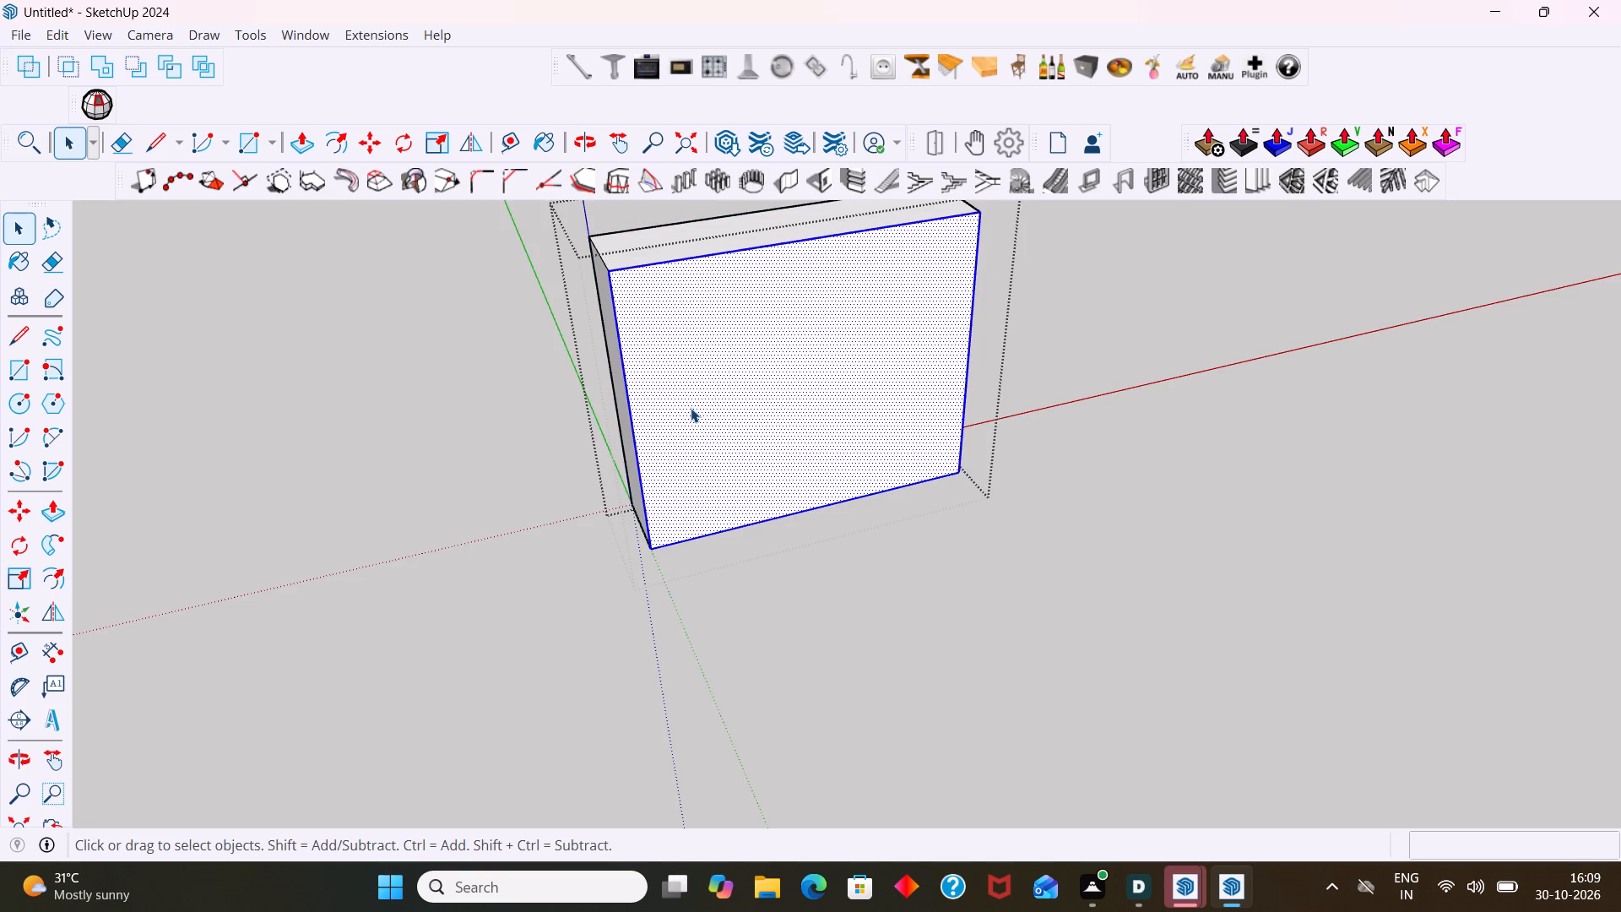
key(f)
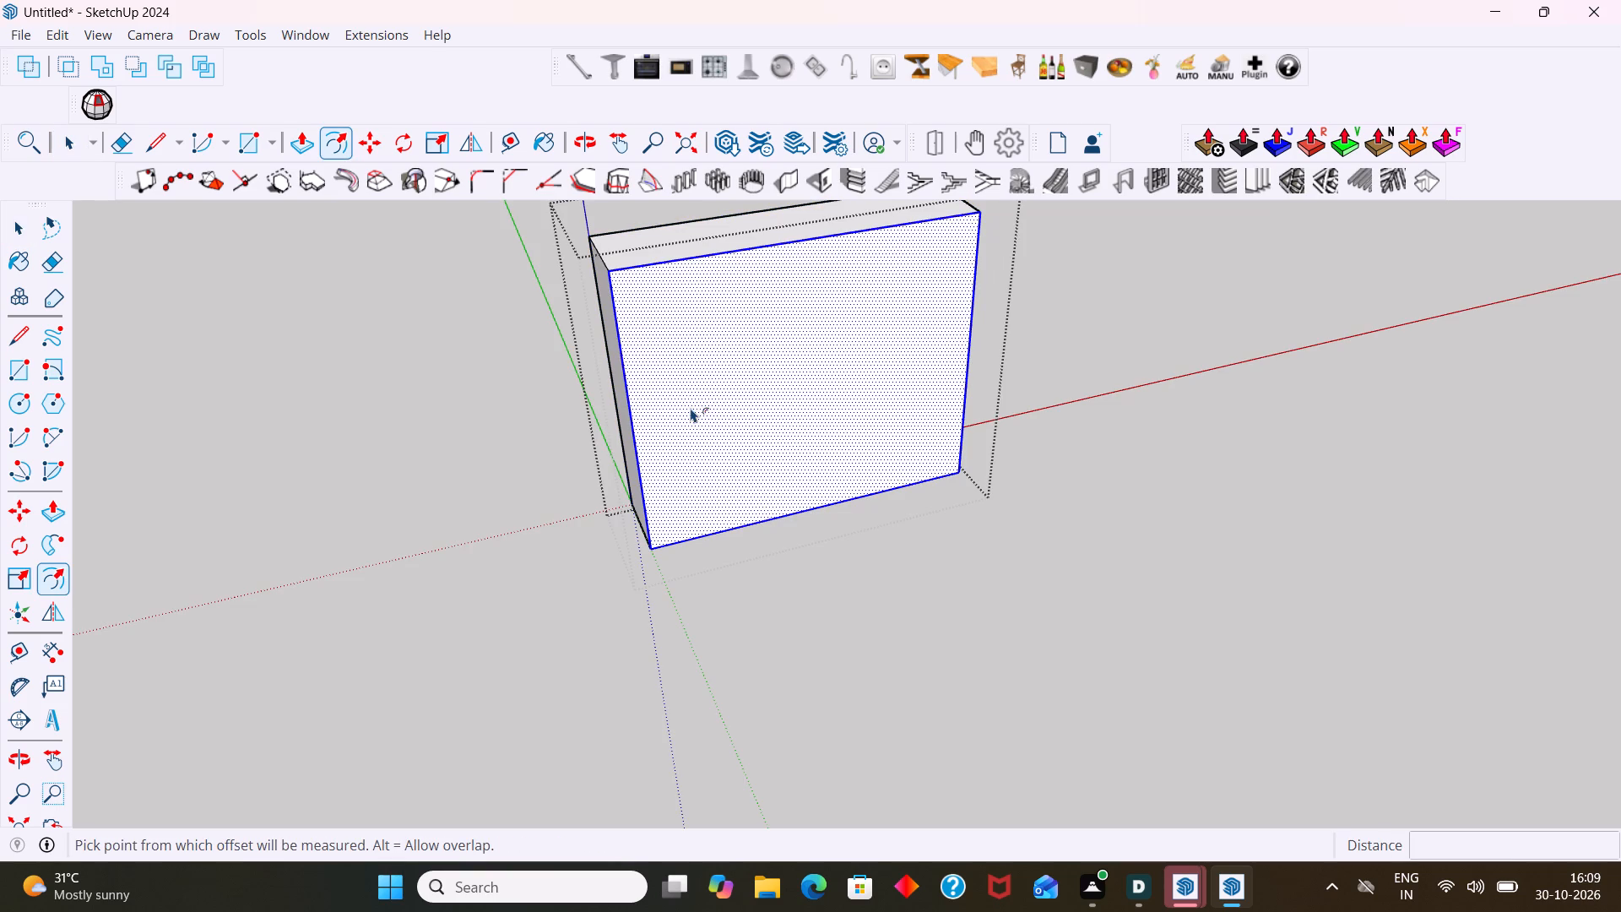
click(688, 284)
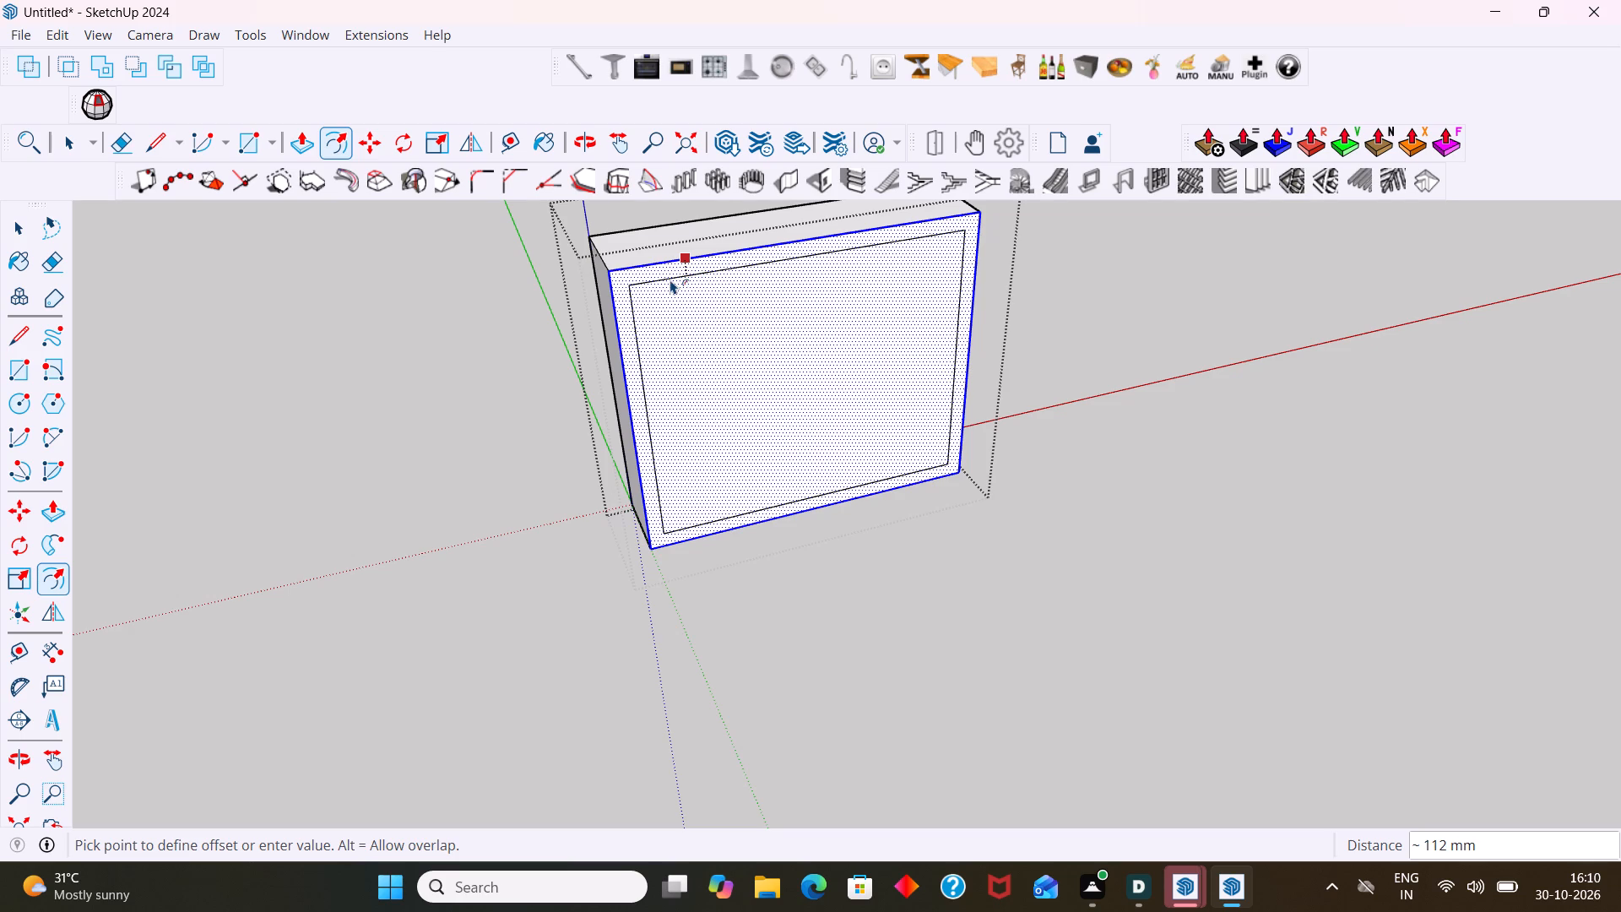
text(36)
key(Return)
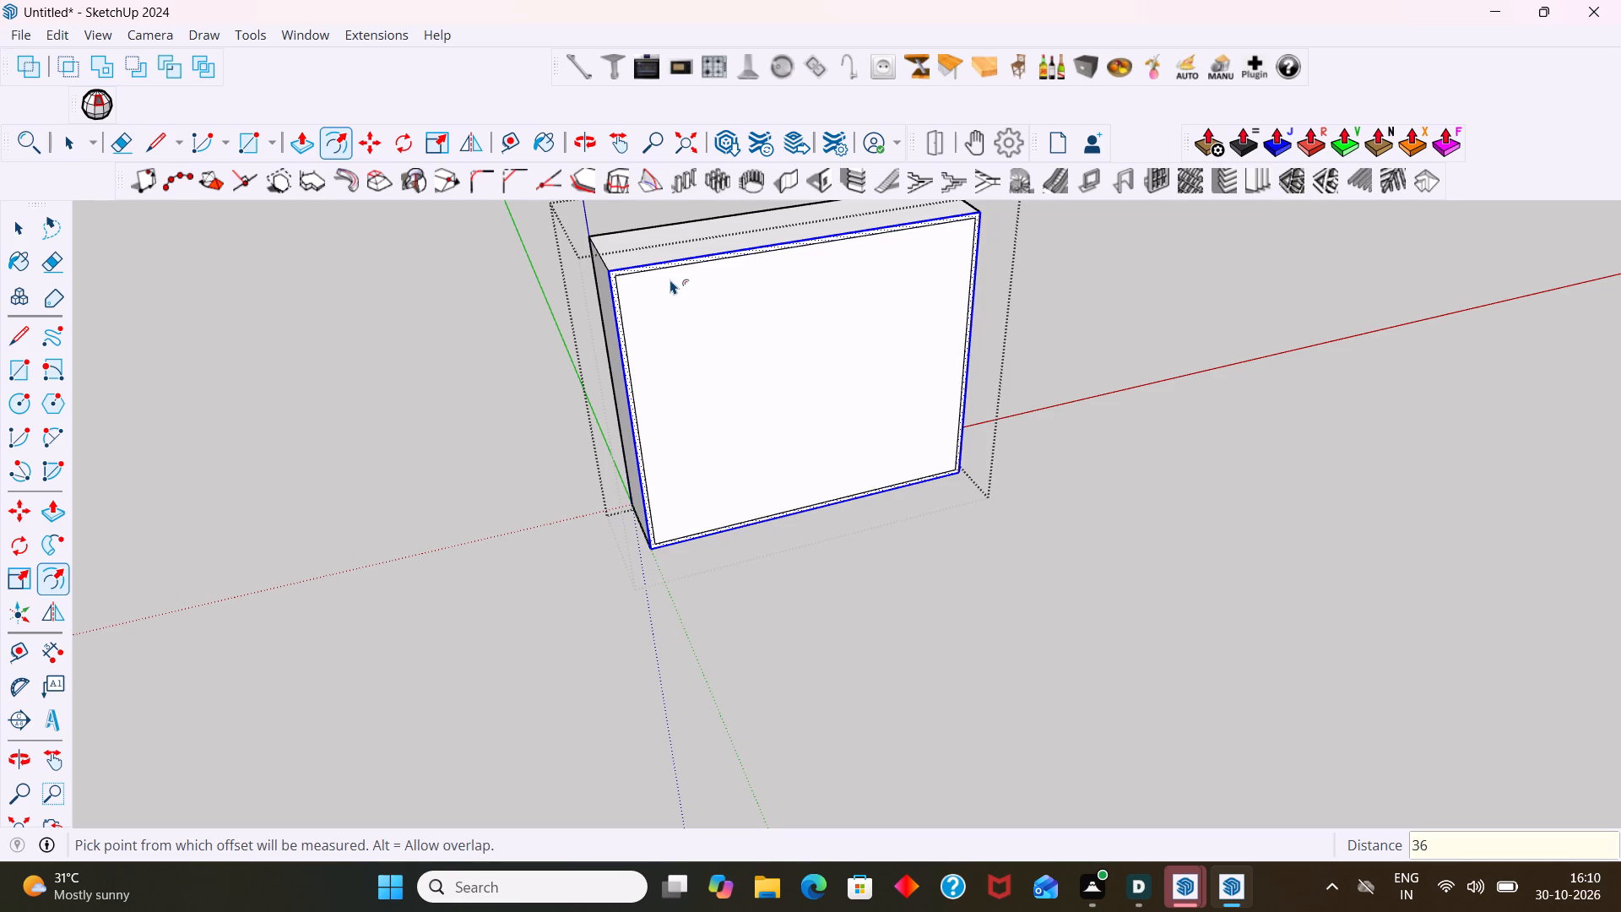
key(space)
click(1067, 341)
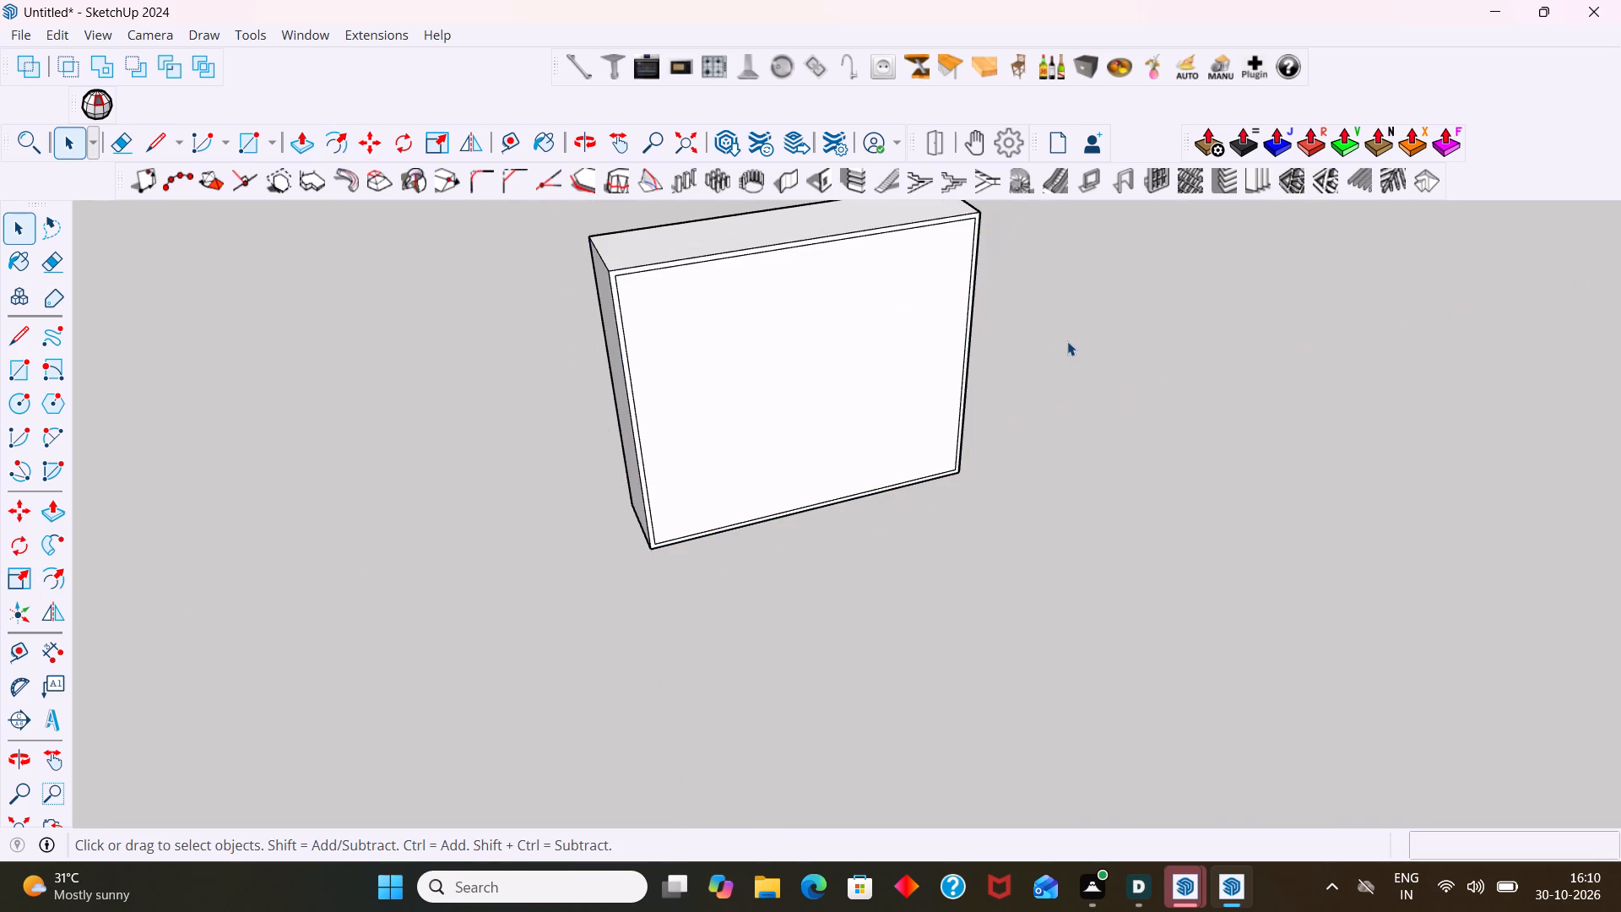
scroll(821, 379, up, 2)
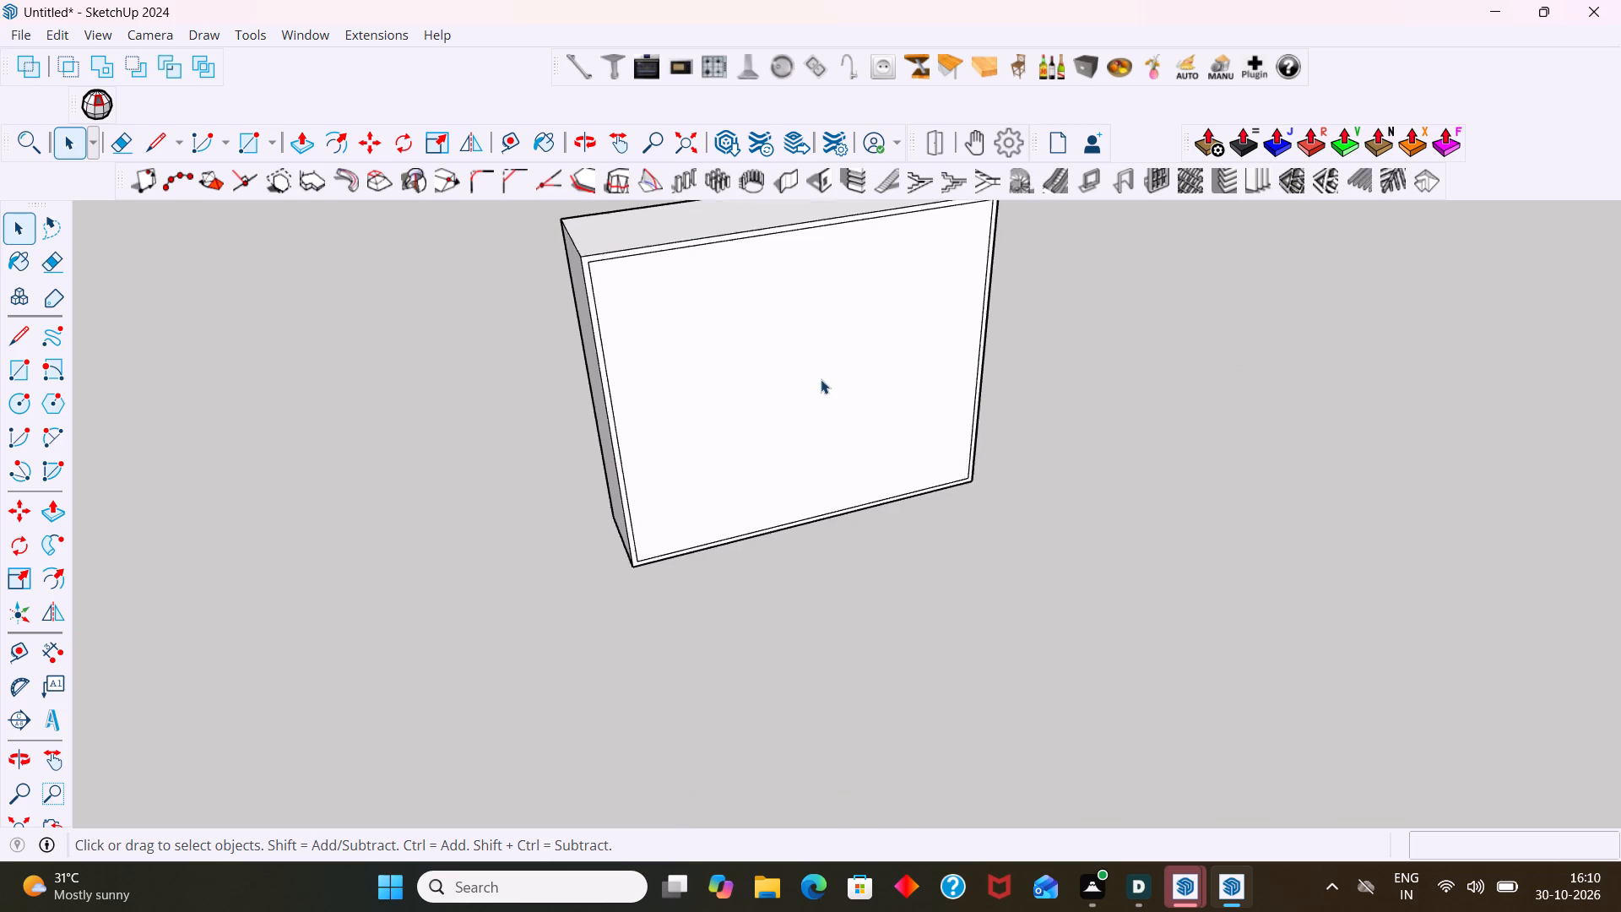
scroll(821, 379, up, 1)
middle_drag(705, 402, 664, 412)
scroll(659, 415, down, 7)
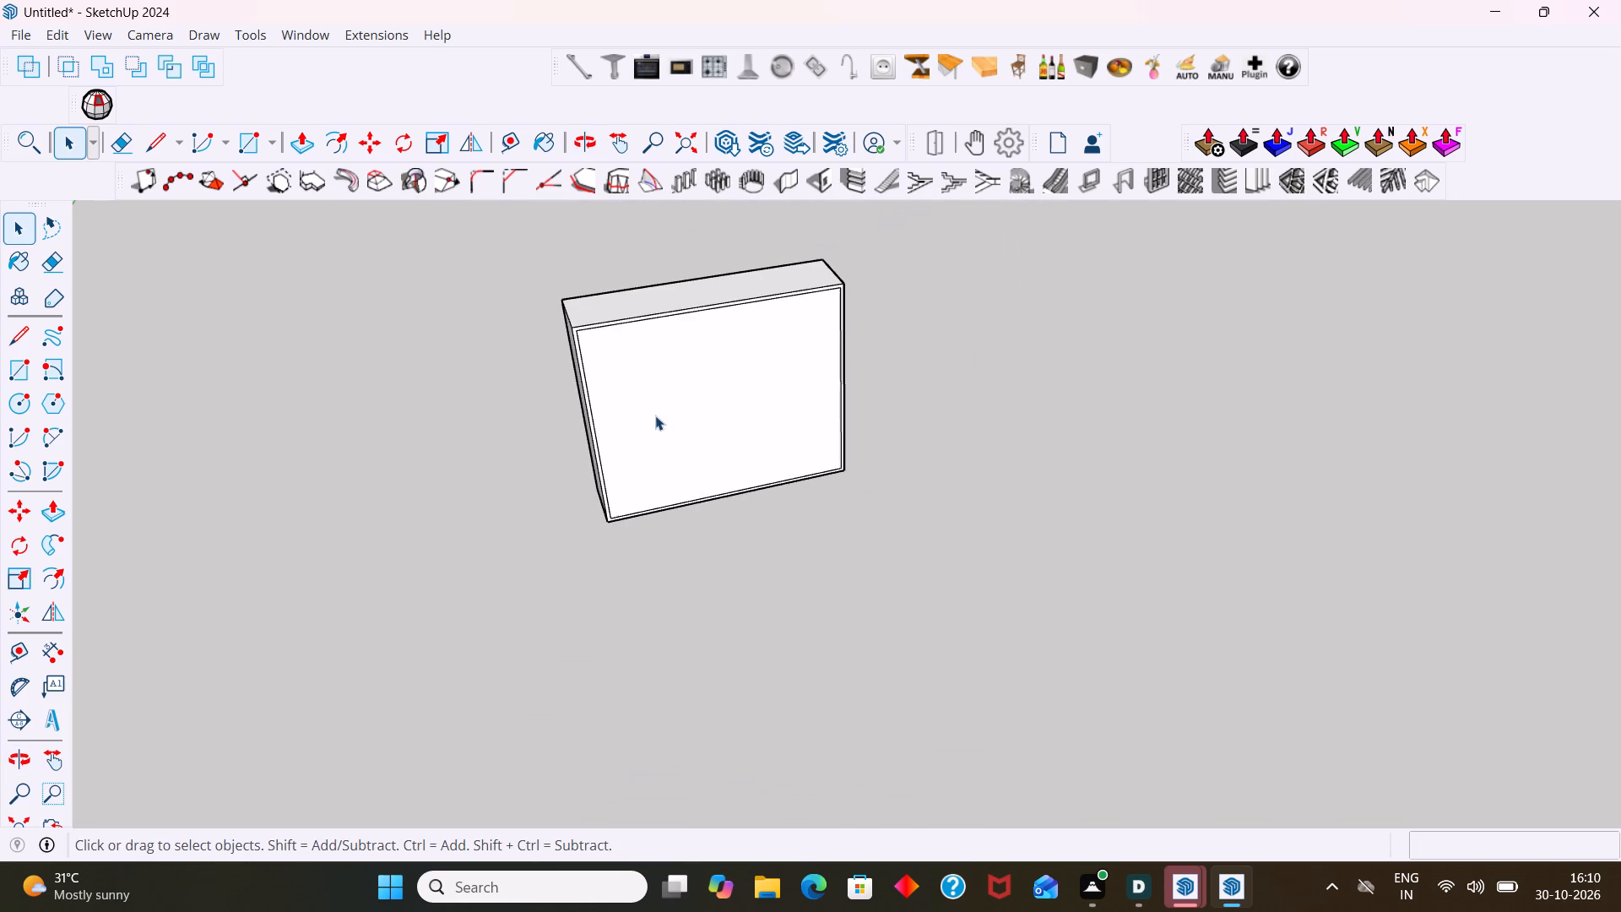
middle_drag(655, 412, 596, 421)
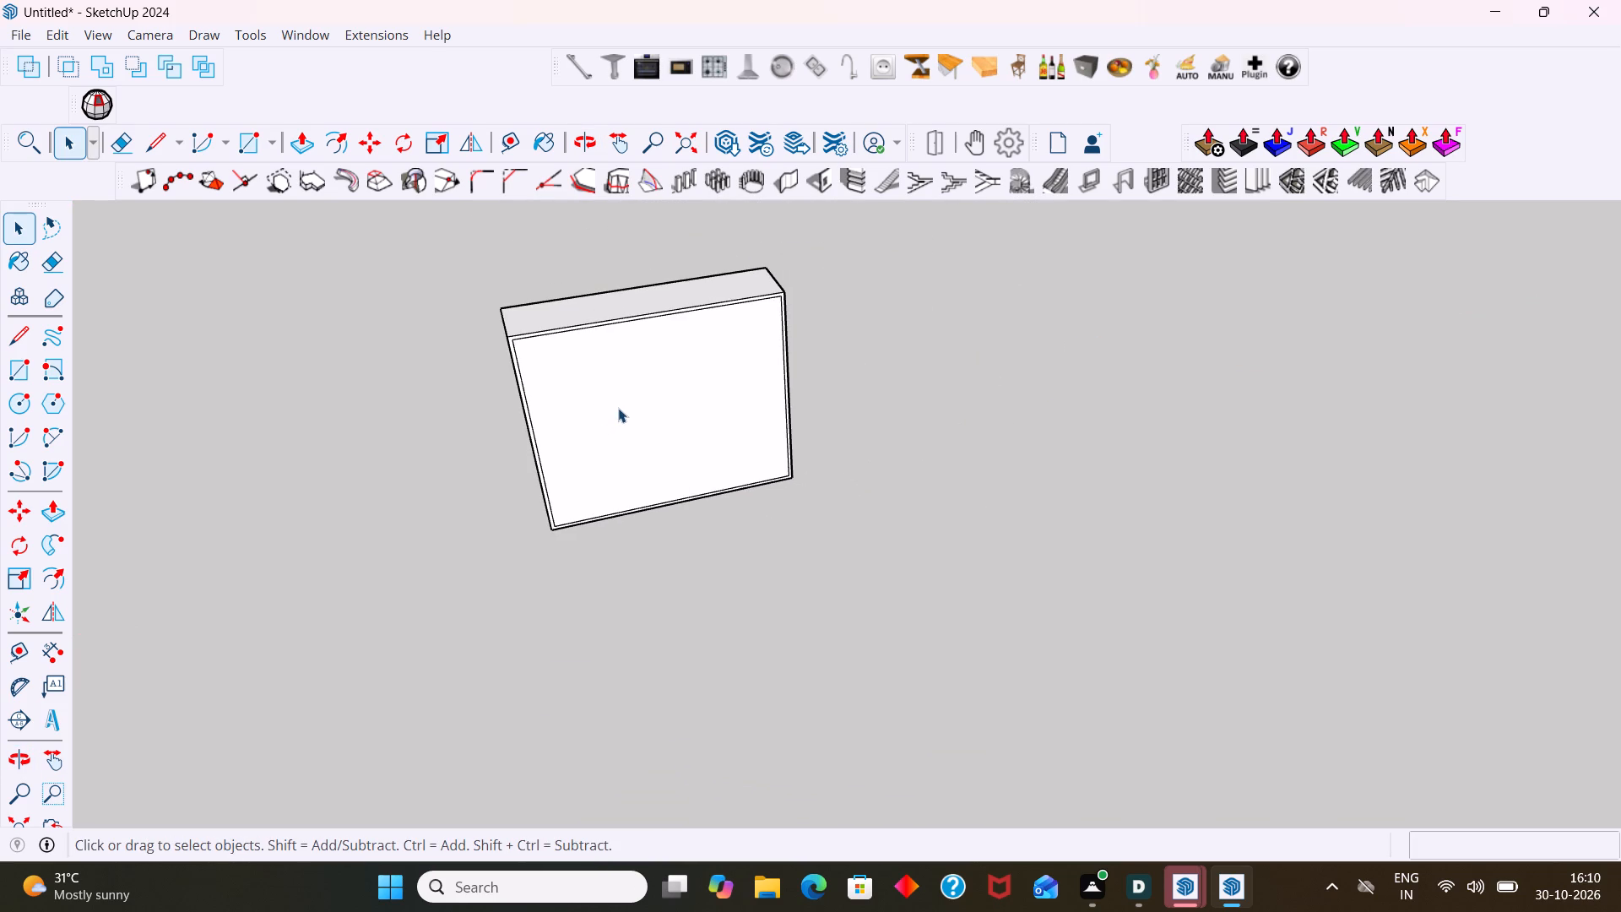
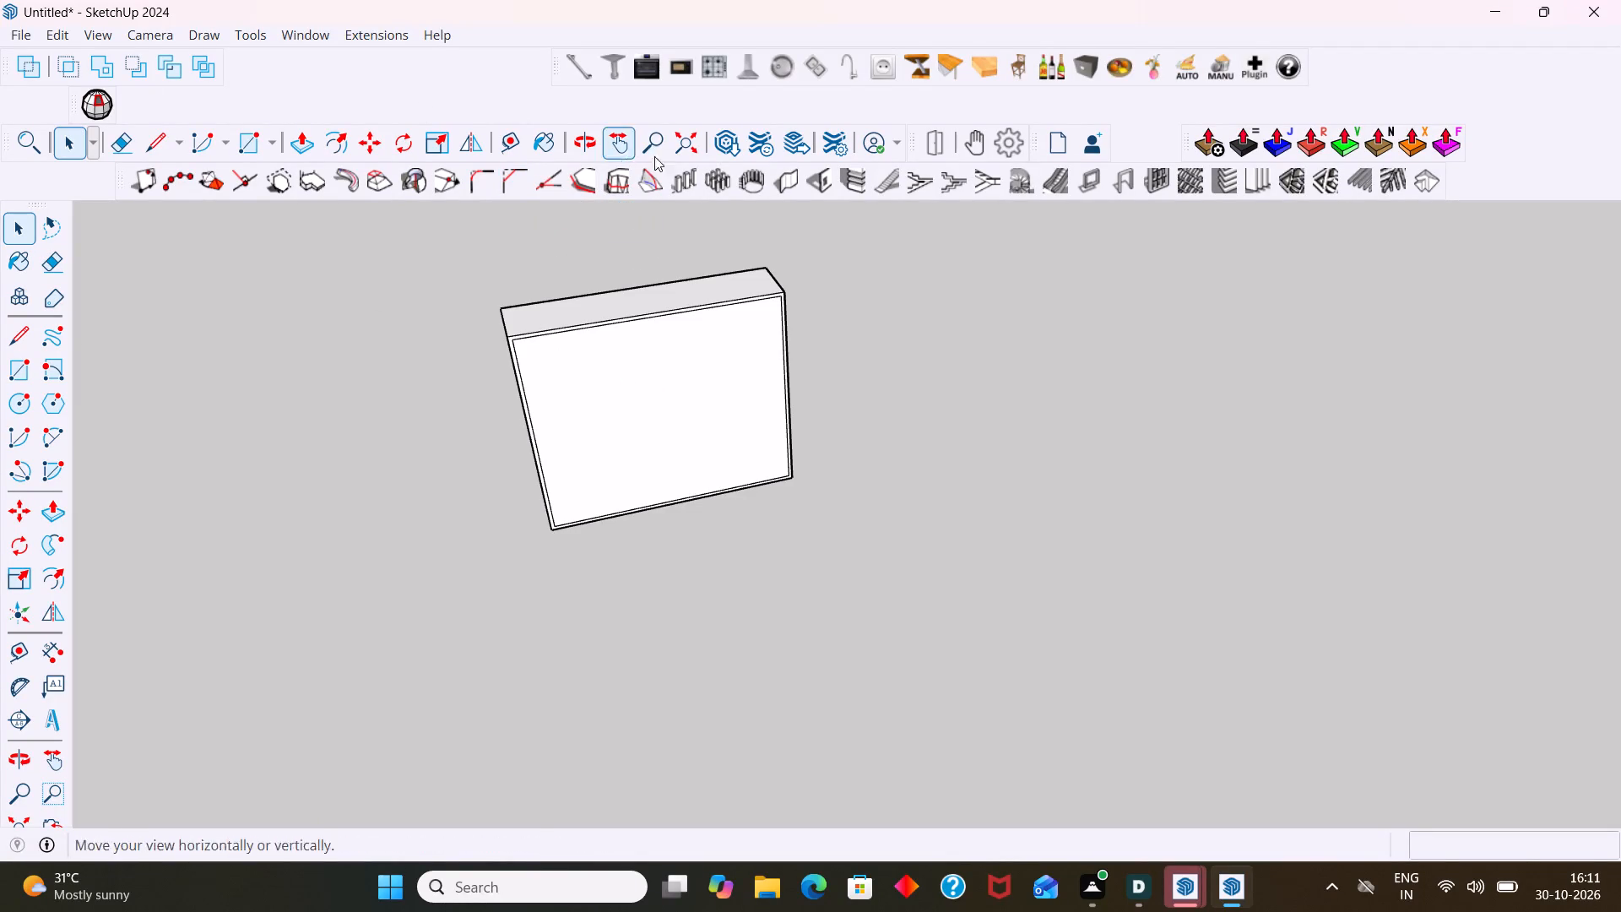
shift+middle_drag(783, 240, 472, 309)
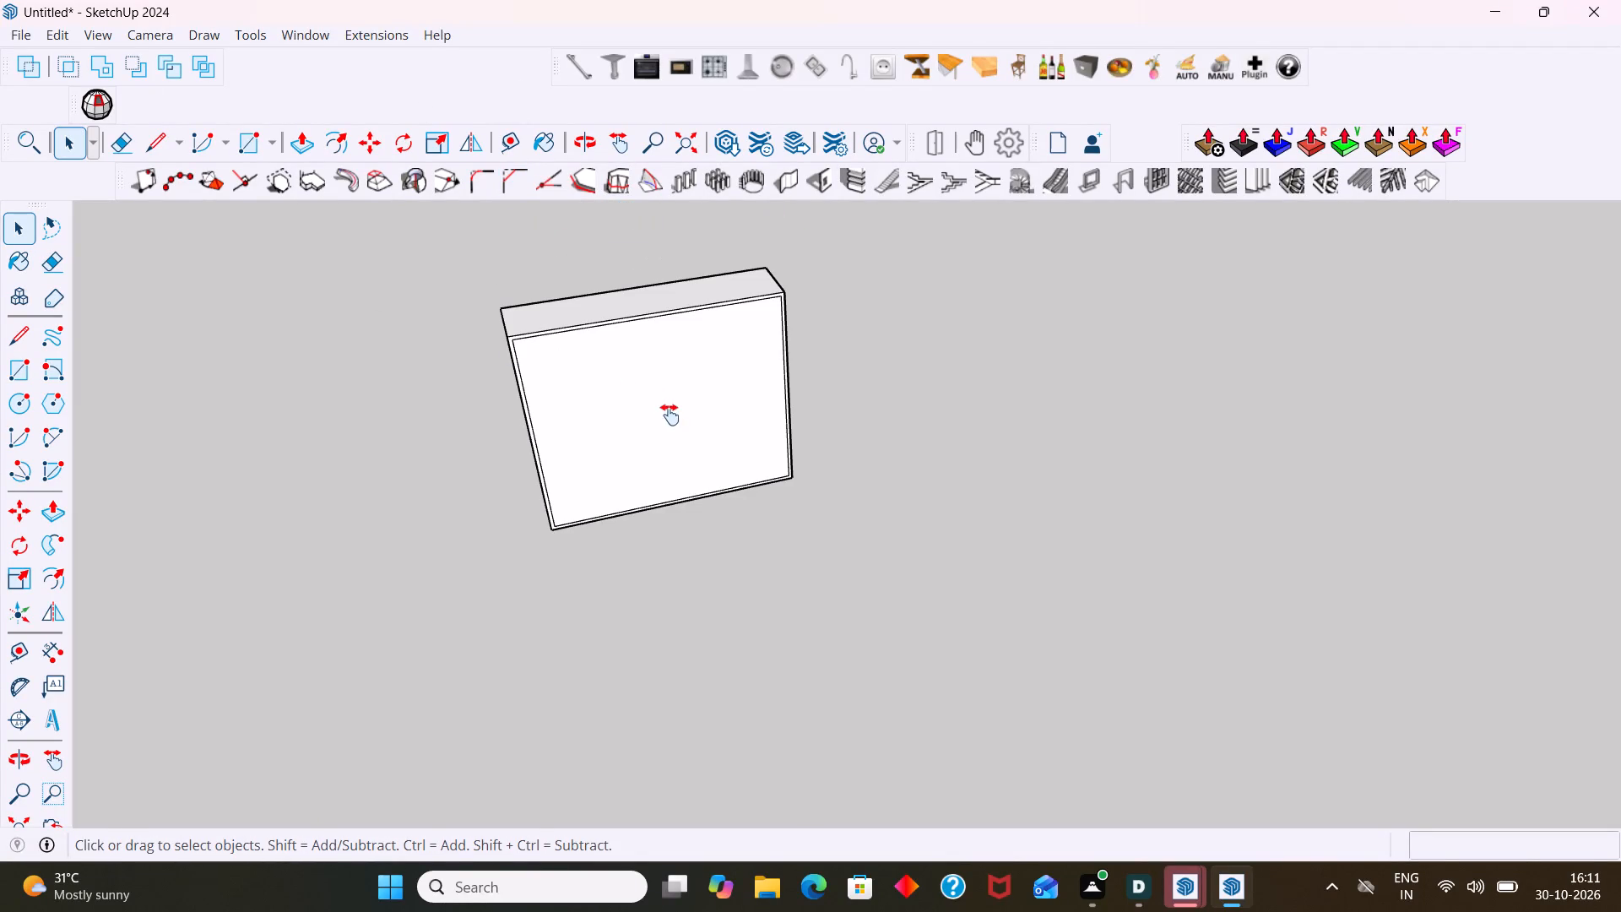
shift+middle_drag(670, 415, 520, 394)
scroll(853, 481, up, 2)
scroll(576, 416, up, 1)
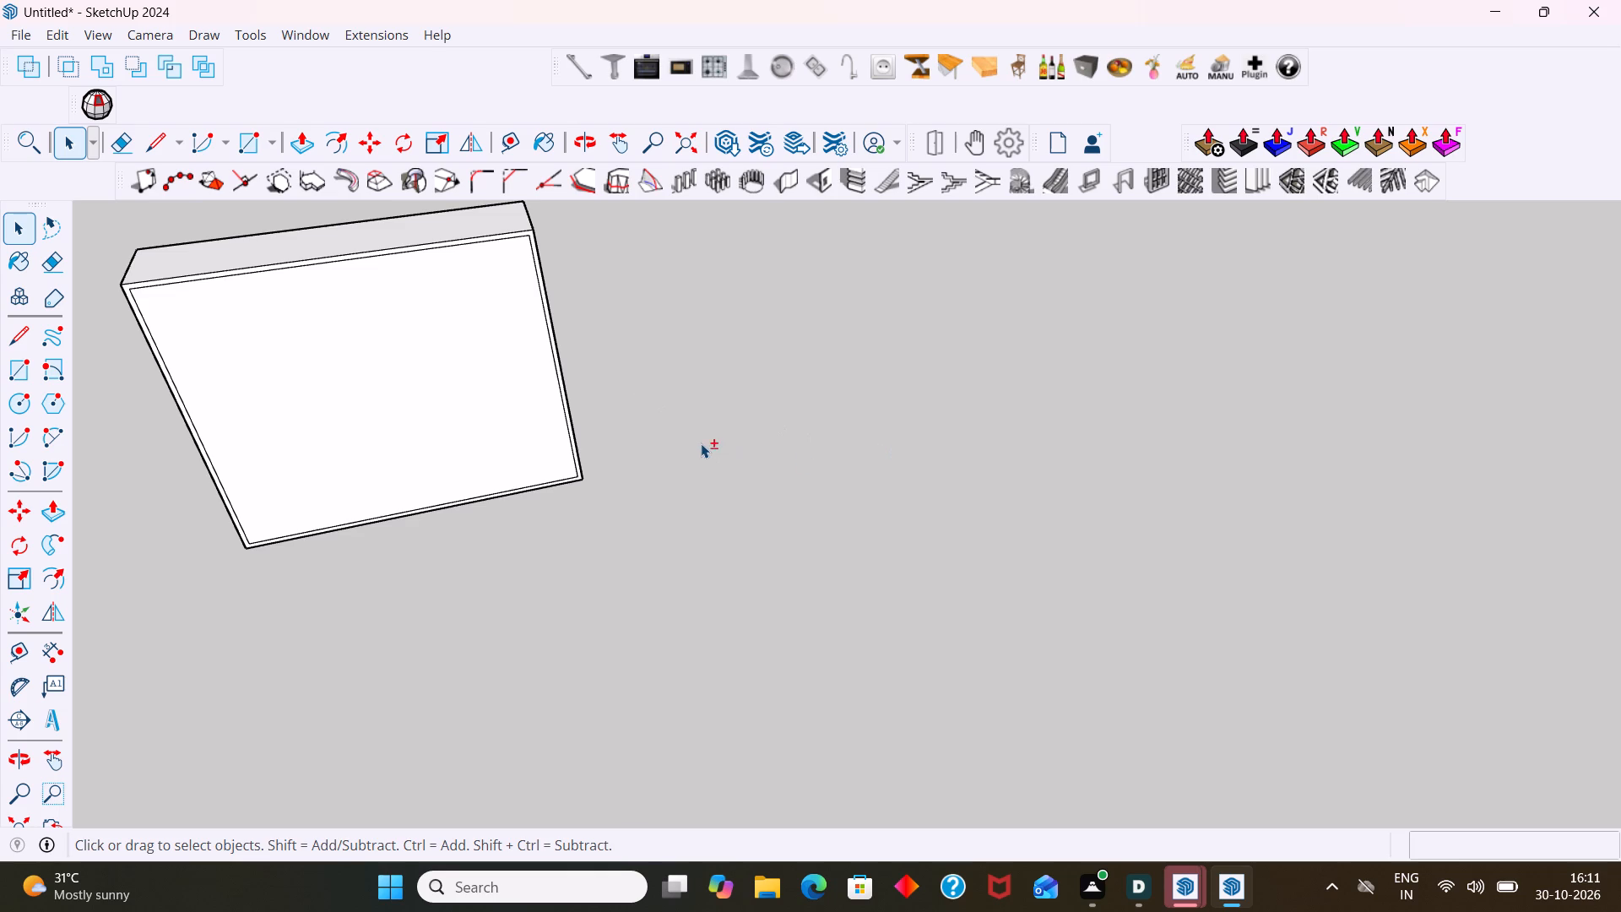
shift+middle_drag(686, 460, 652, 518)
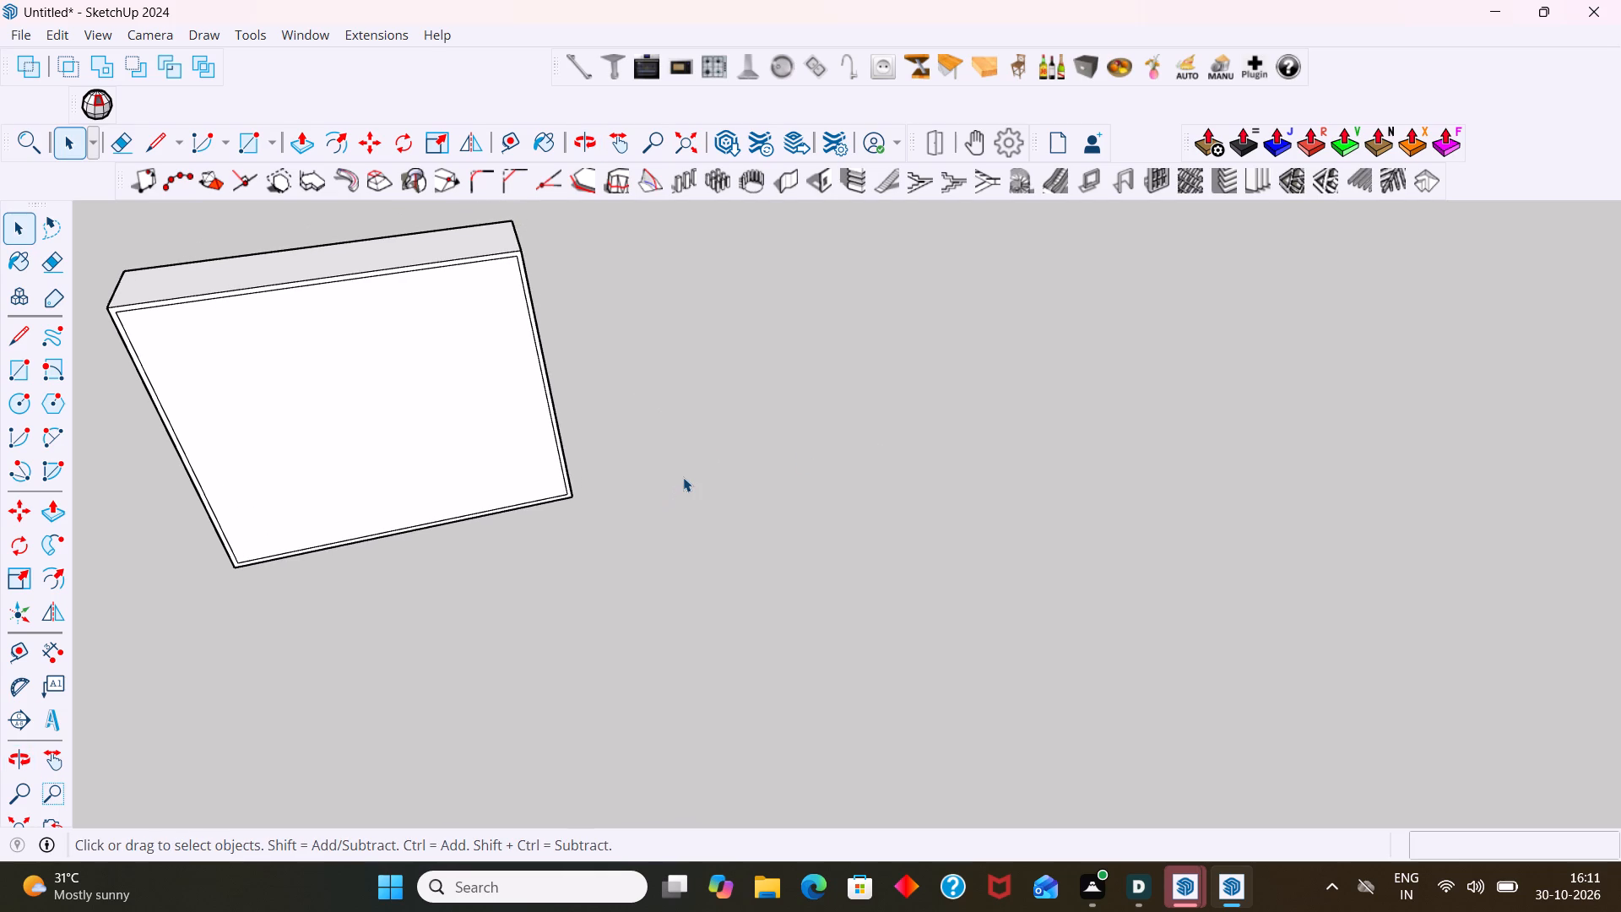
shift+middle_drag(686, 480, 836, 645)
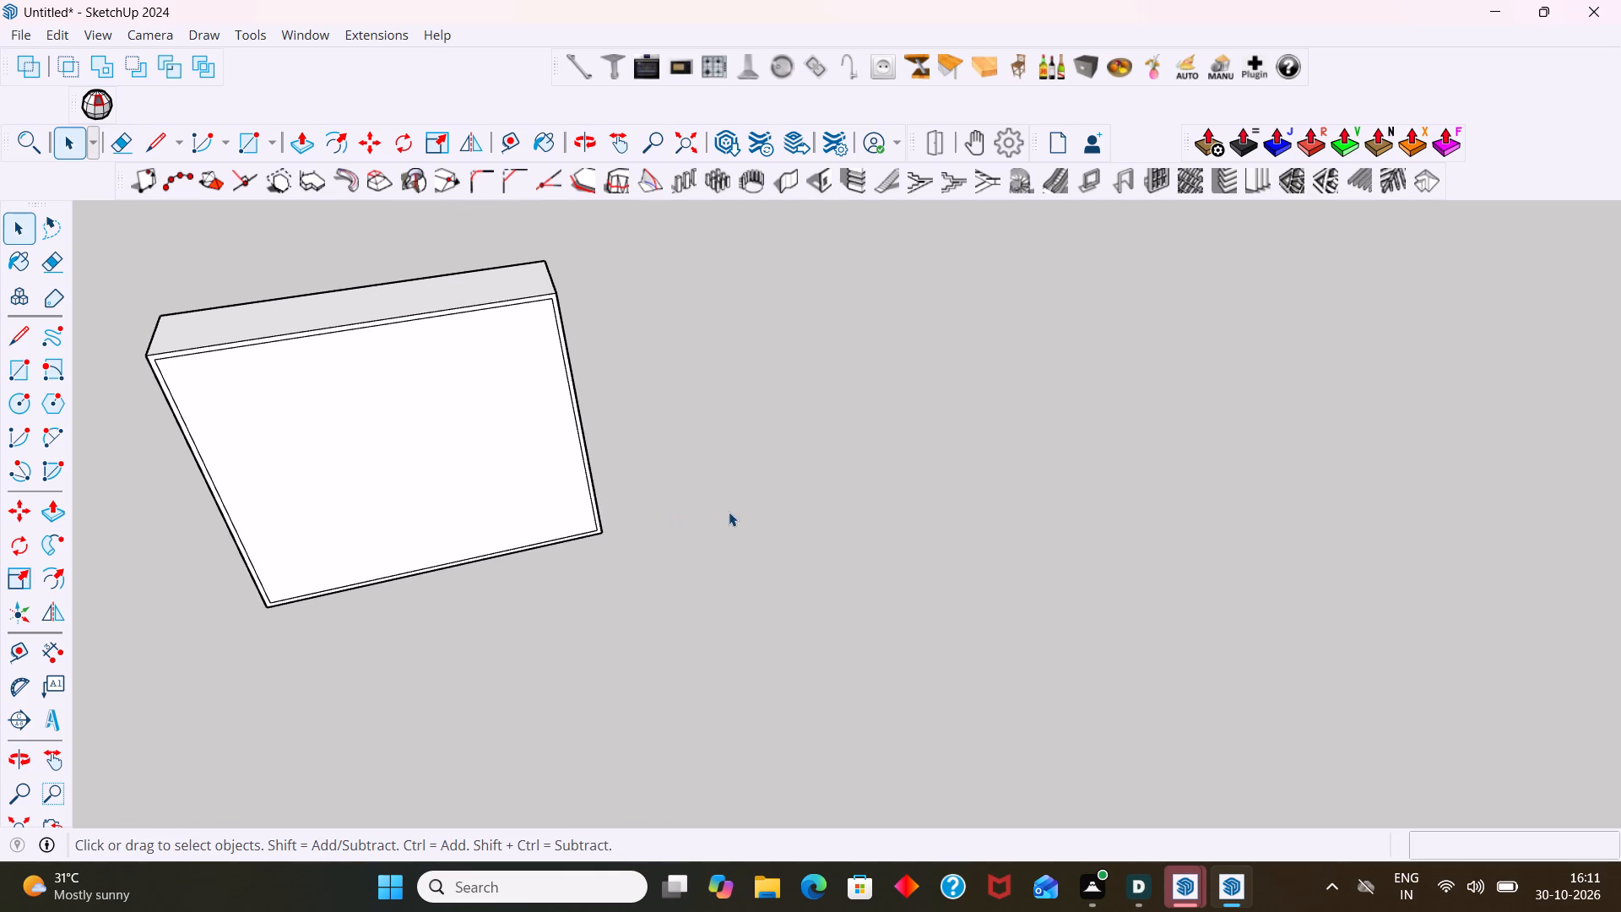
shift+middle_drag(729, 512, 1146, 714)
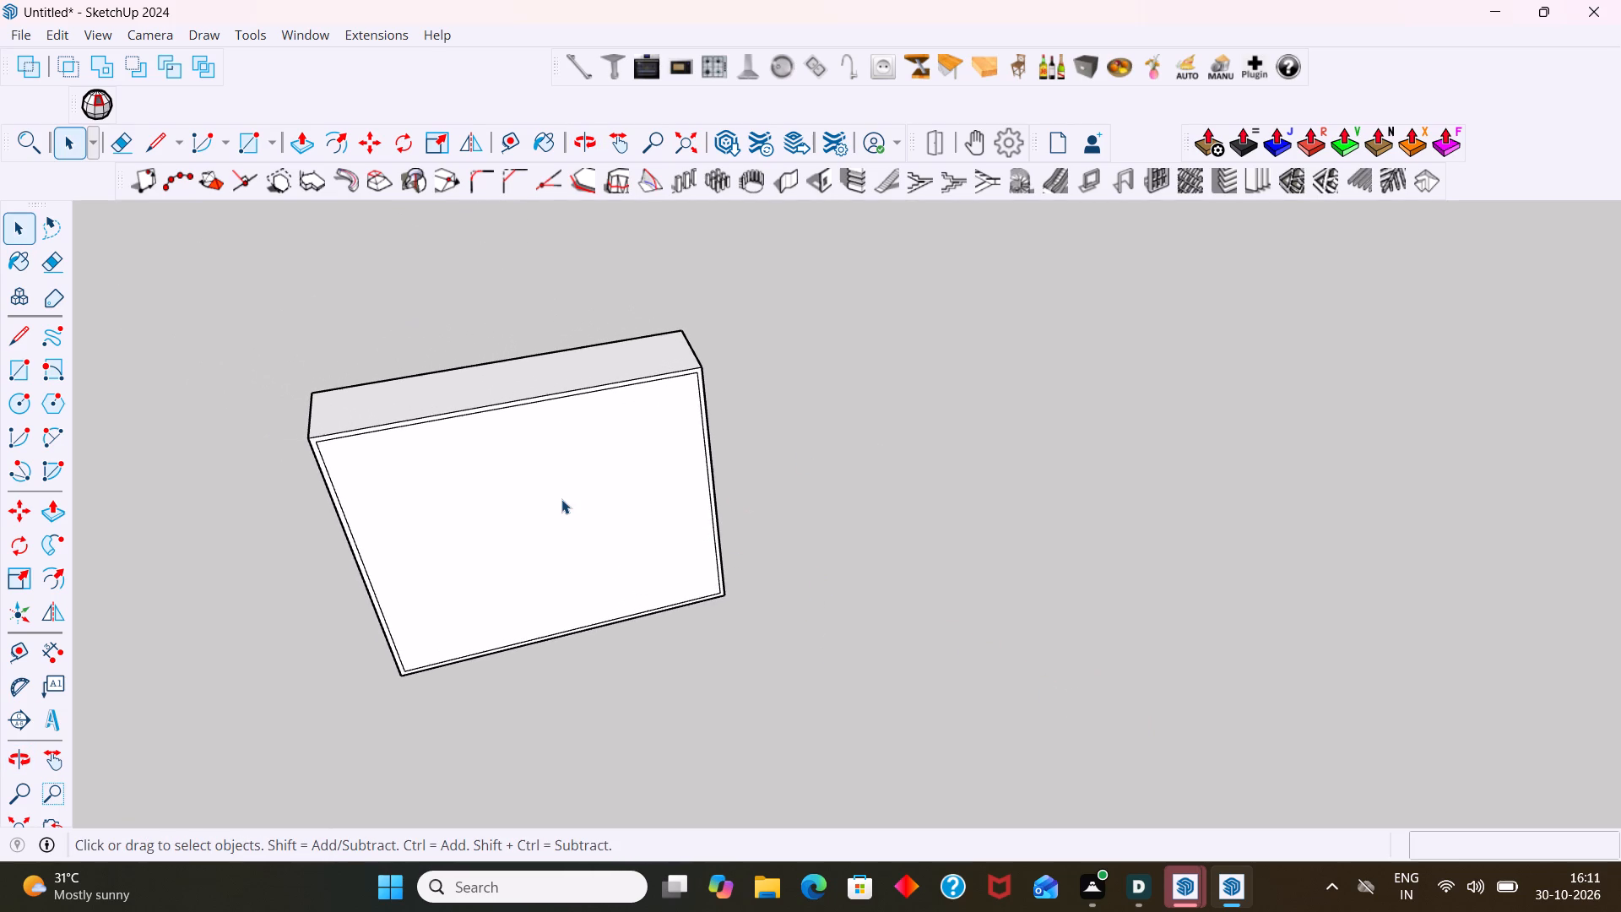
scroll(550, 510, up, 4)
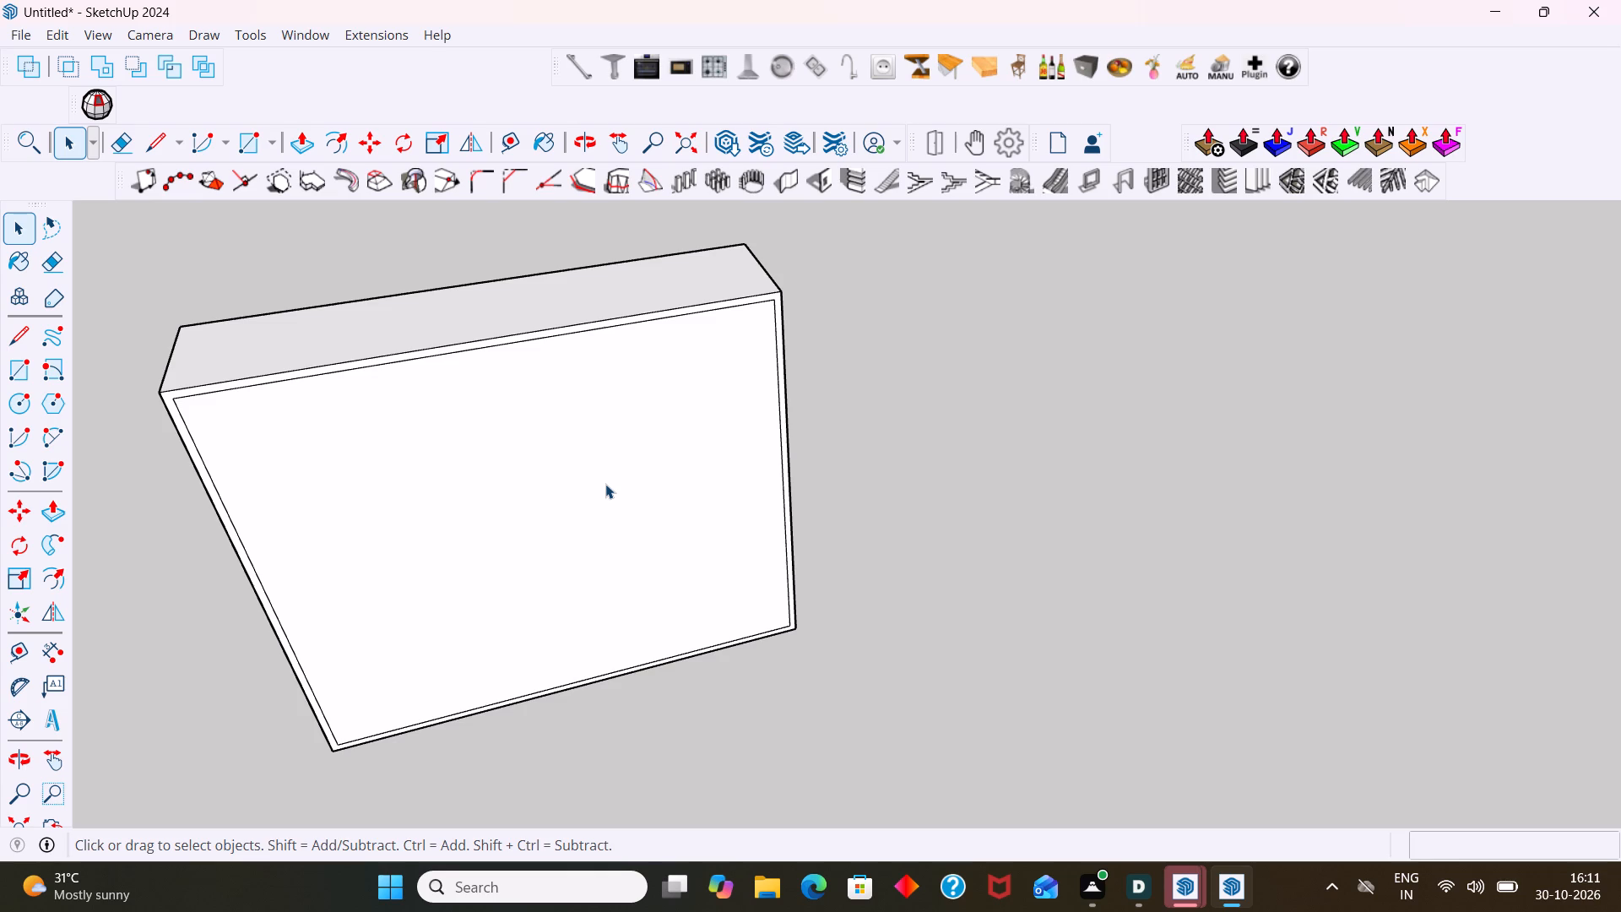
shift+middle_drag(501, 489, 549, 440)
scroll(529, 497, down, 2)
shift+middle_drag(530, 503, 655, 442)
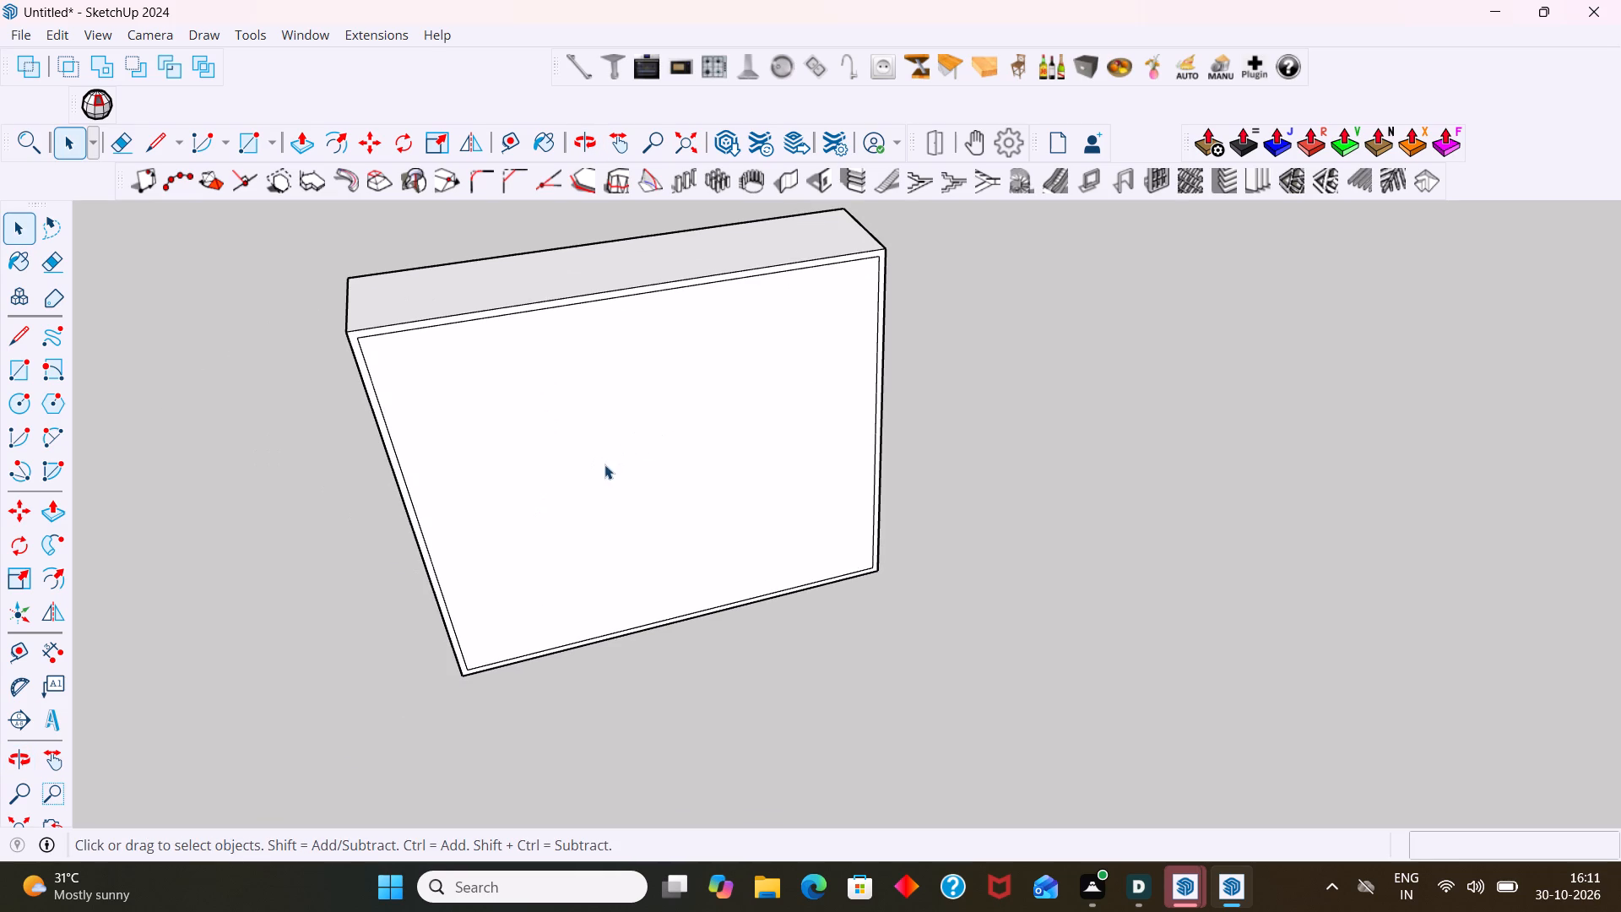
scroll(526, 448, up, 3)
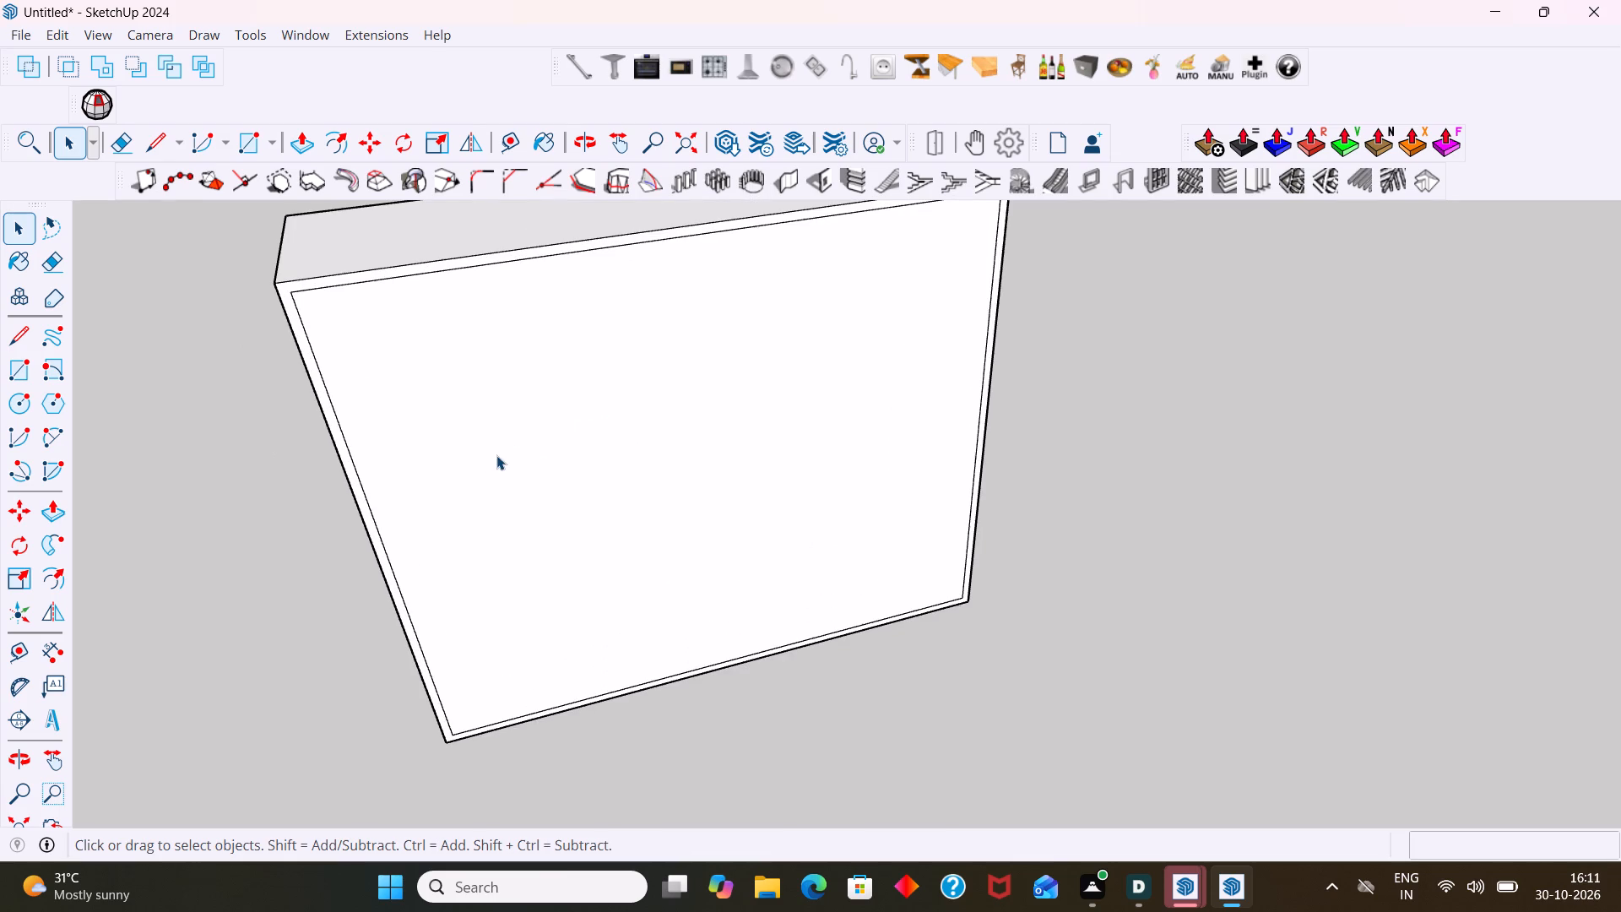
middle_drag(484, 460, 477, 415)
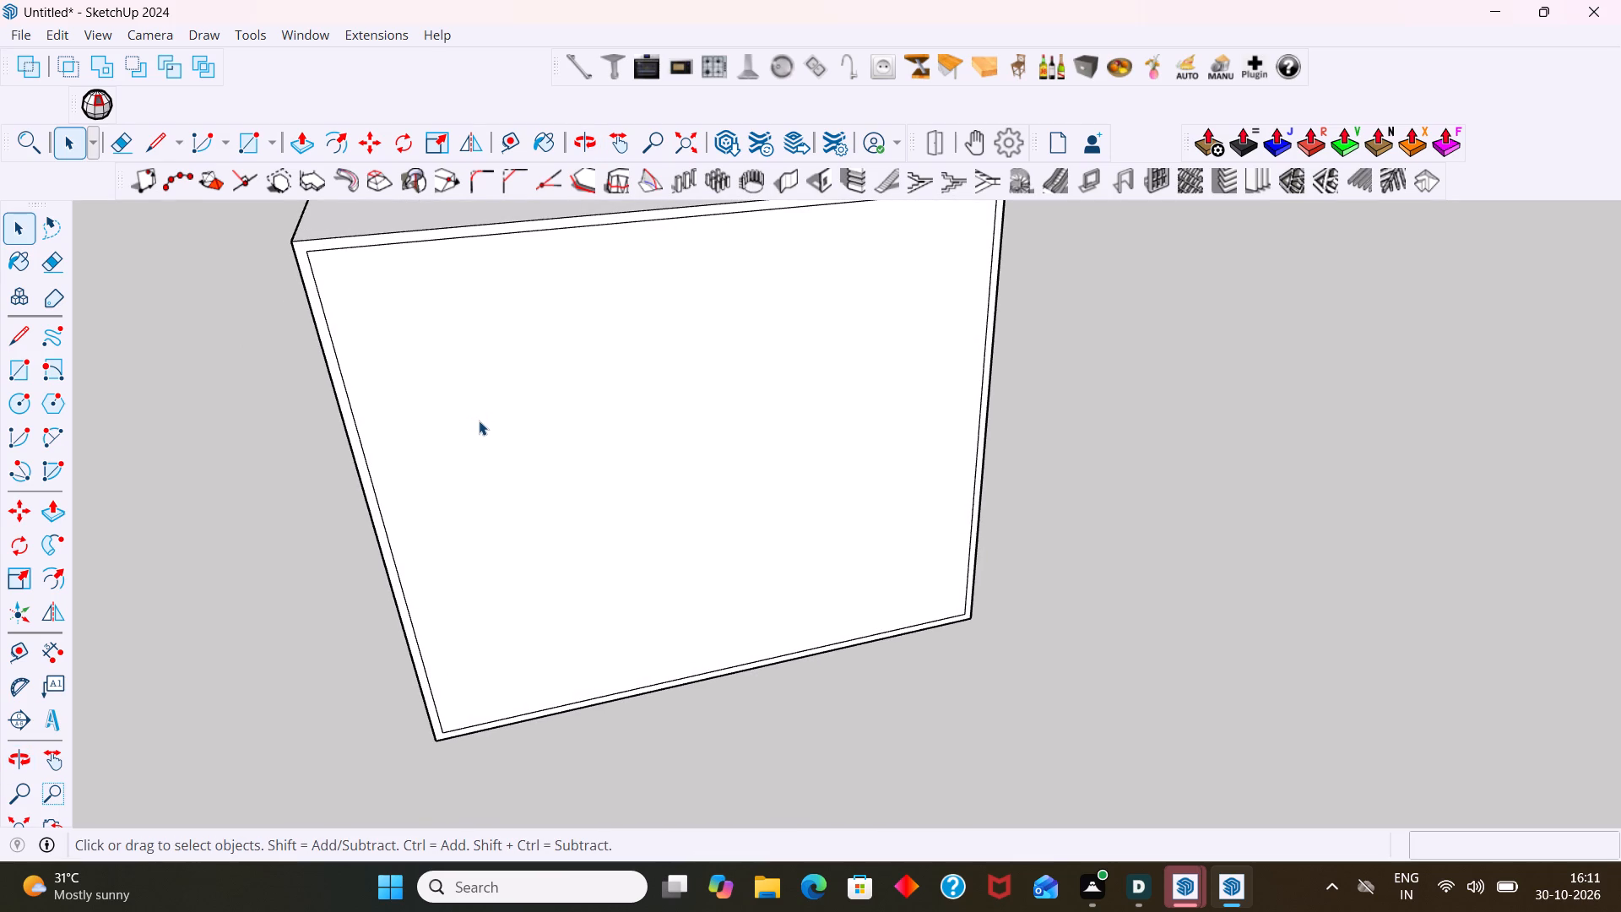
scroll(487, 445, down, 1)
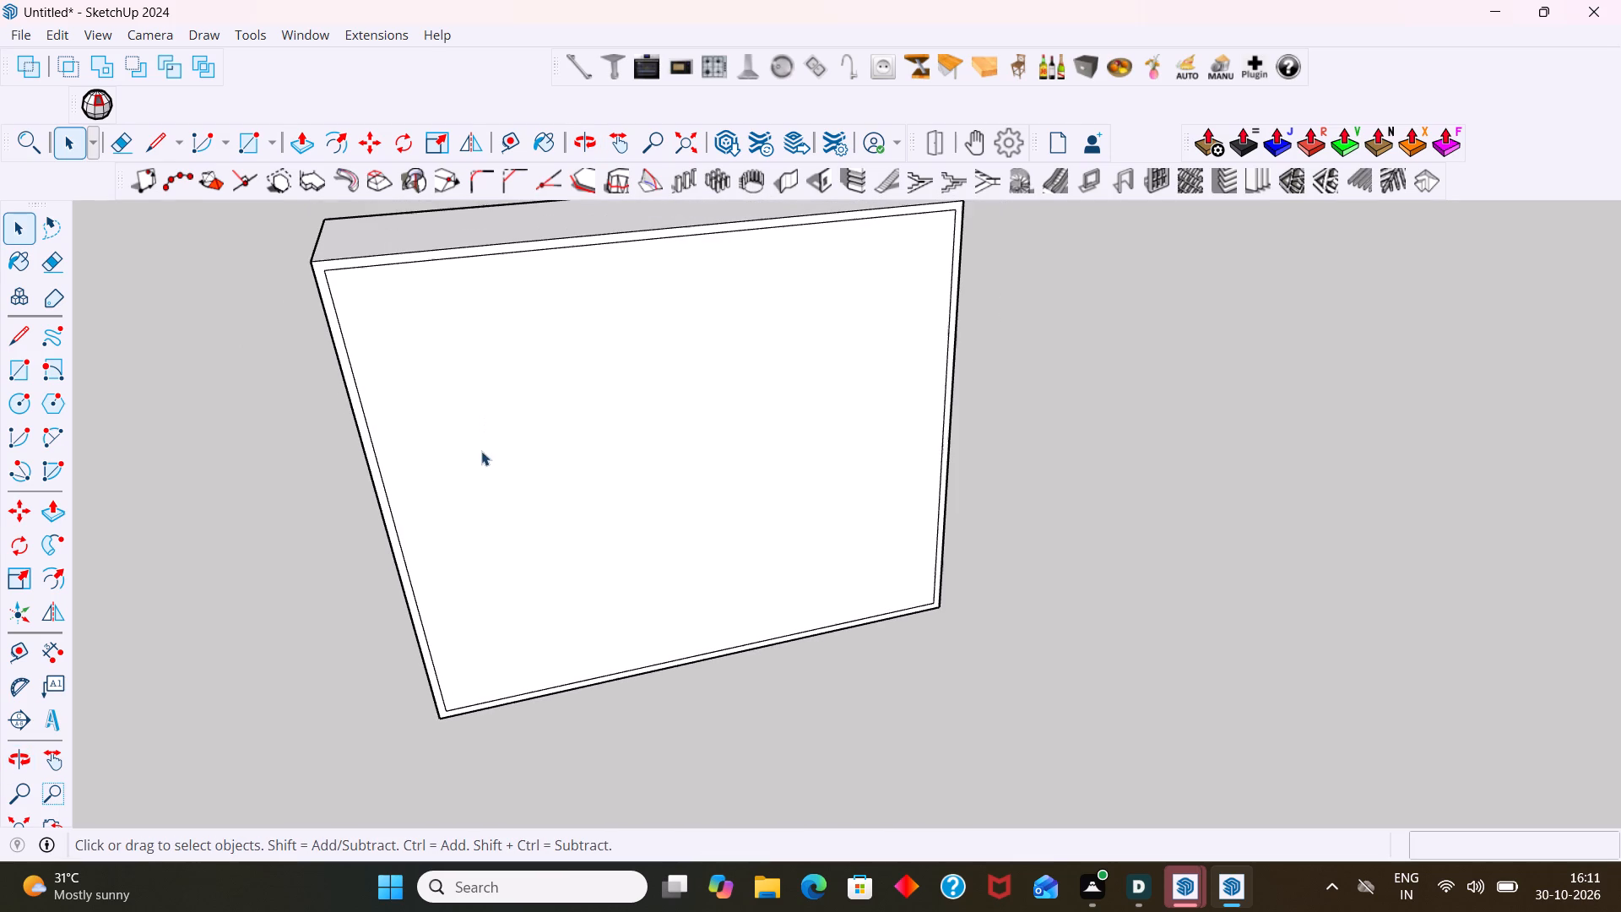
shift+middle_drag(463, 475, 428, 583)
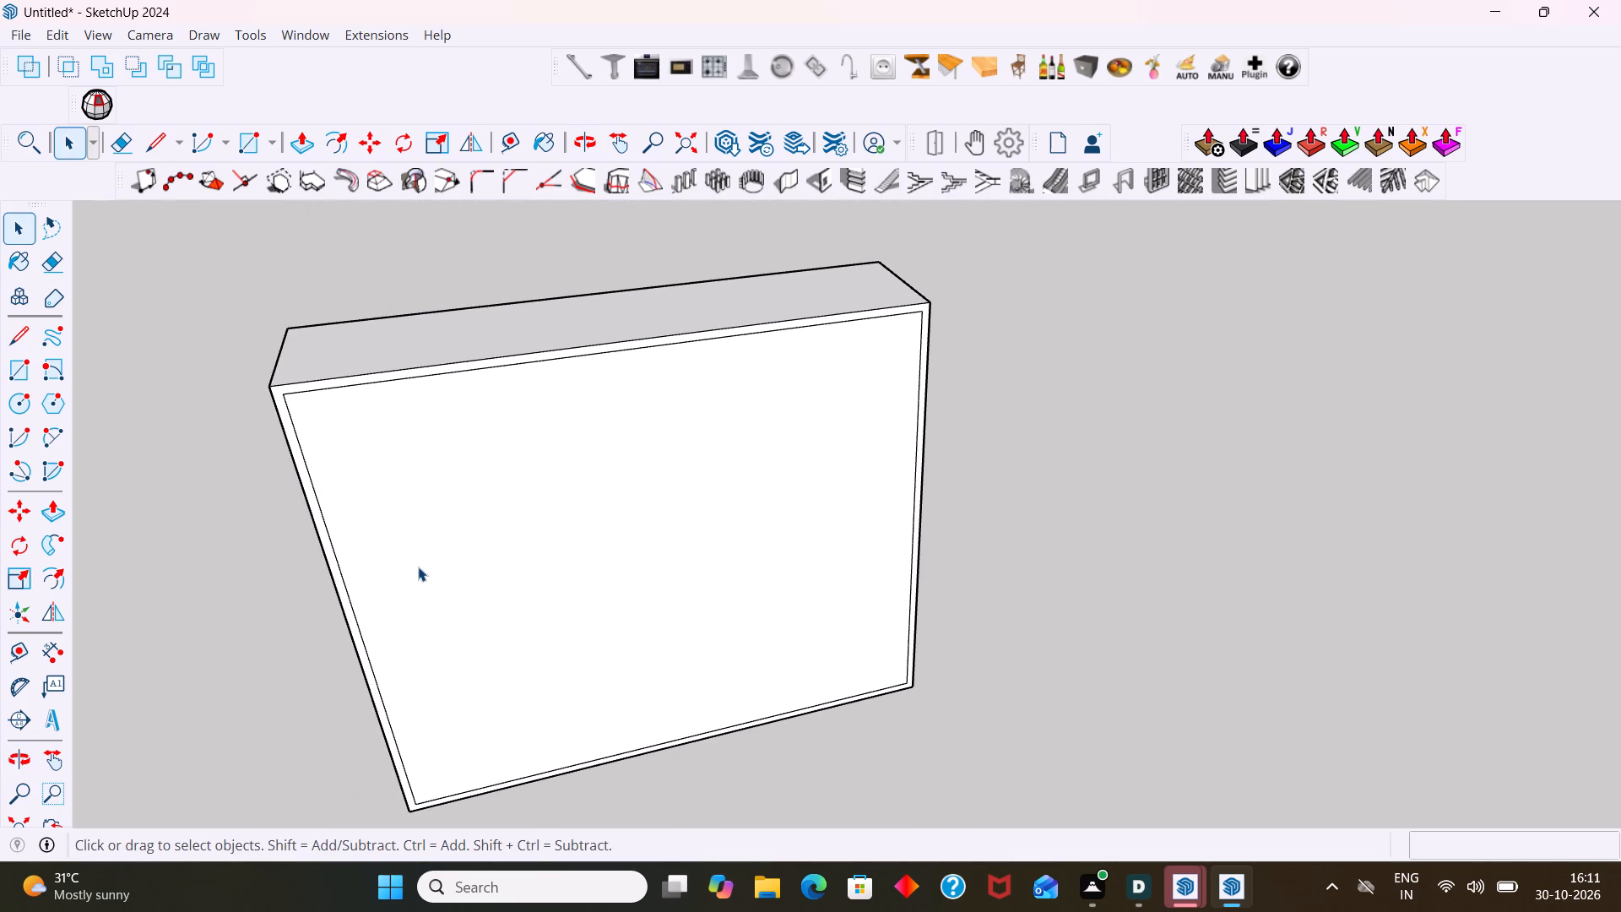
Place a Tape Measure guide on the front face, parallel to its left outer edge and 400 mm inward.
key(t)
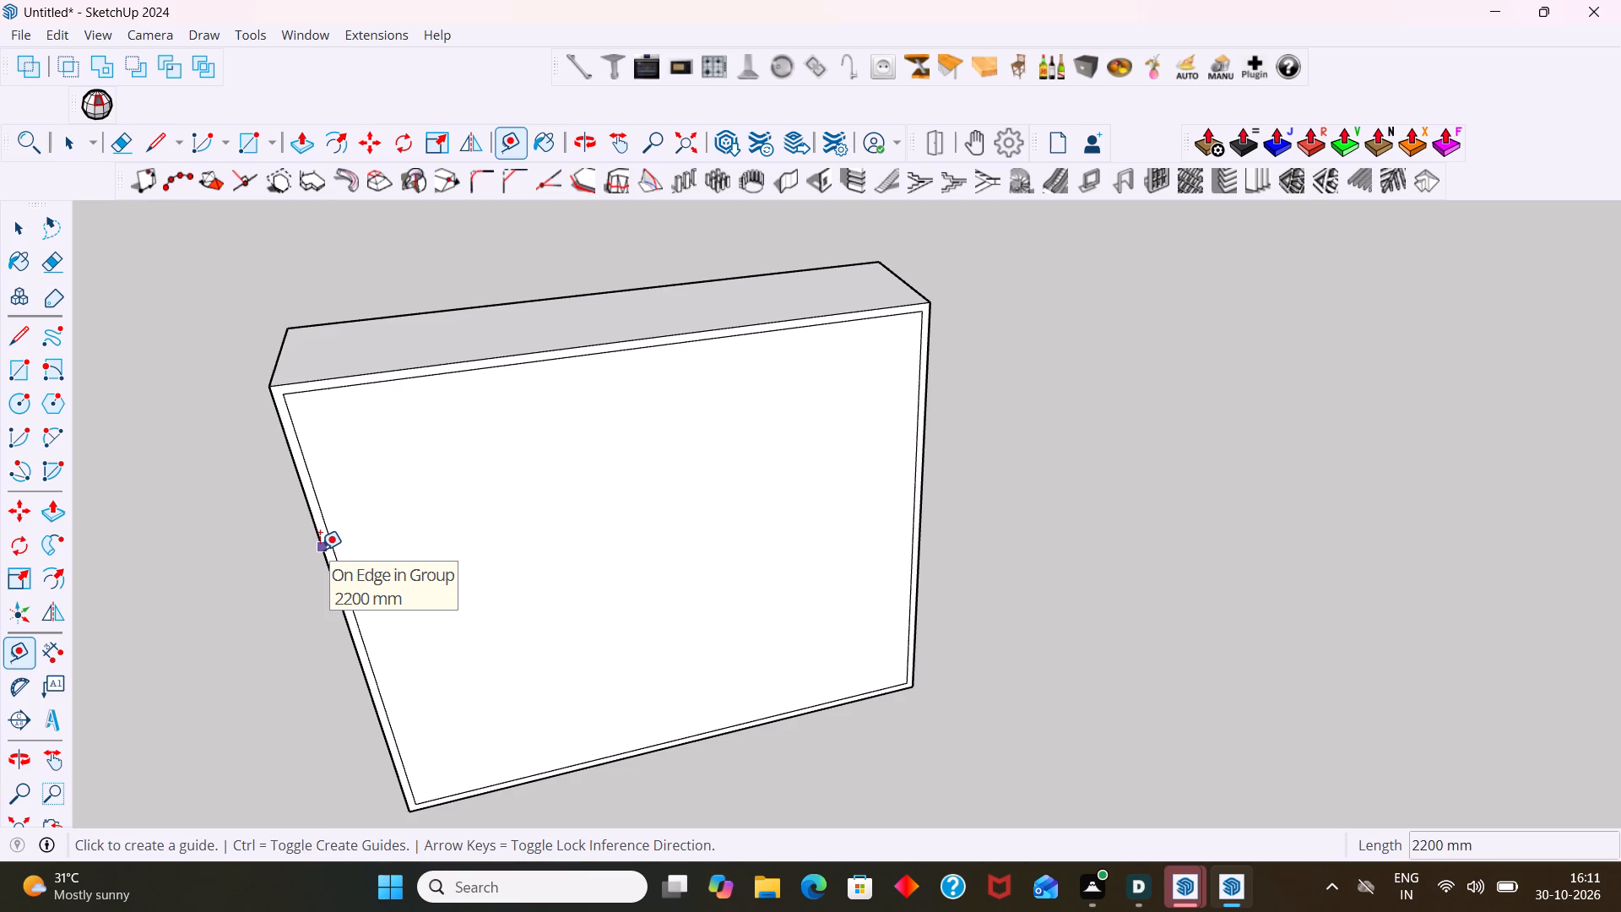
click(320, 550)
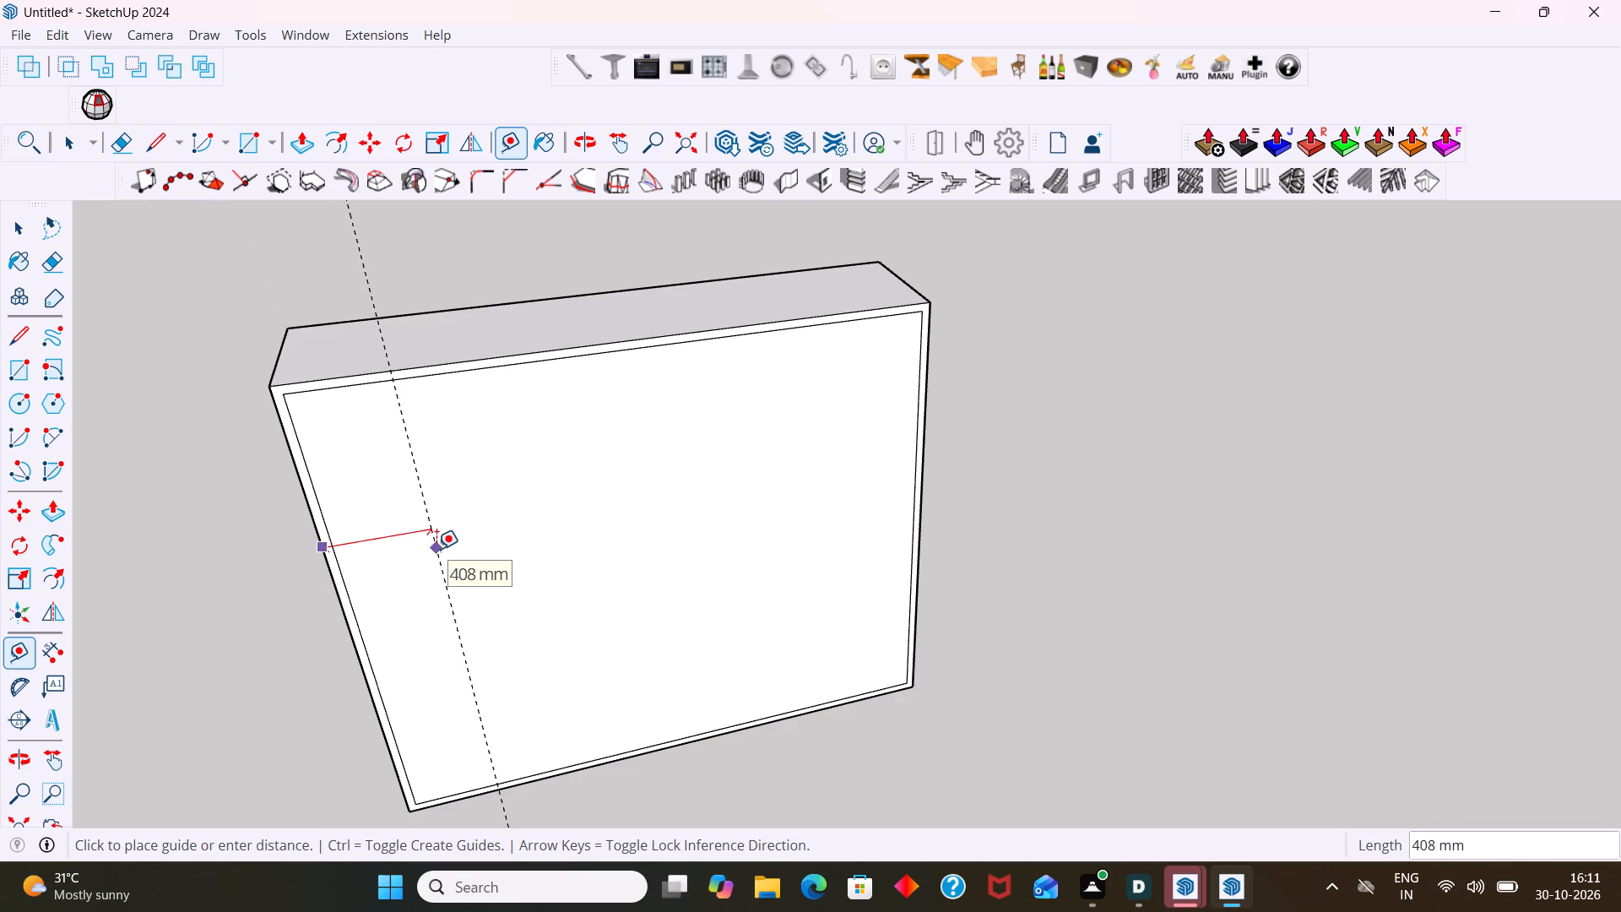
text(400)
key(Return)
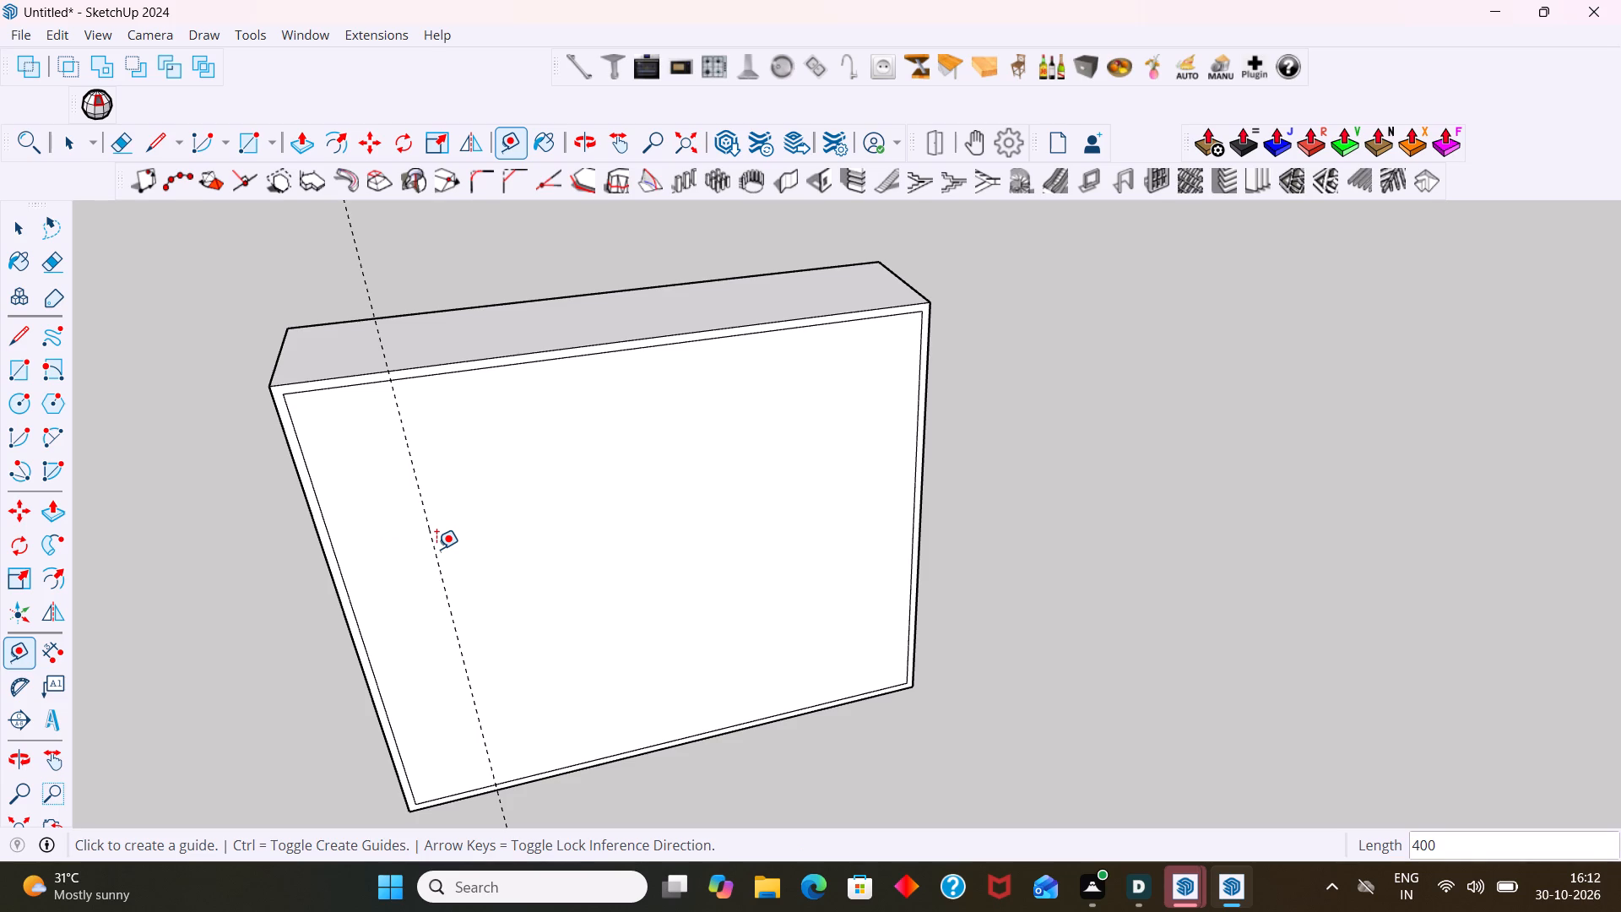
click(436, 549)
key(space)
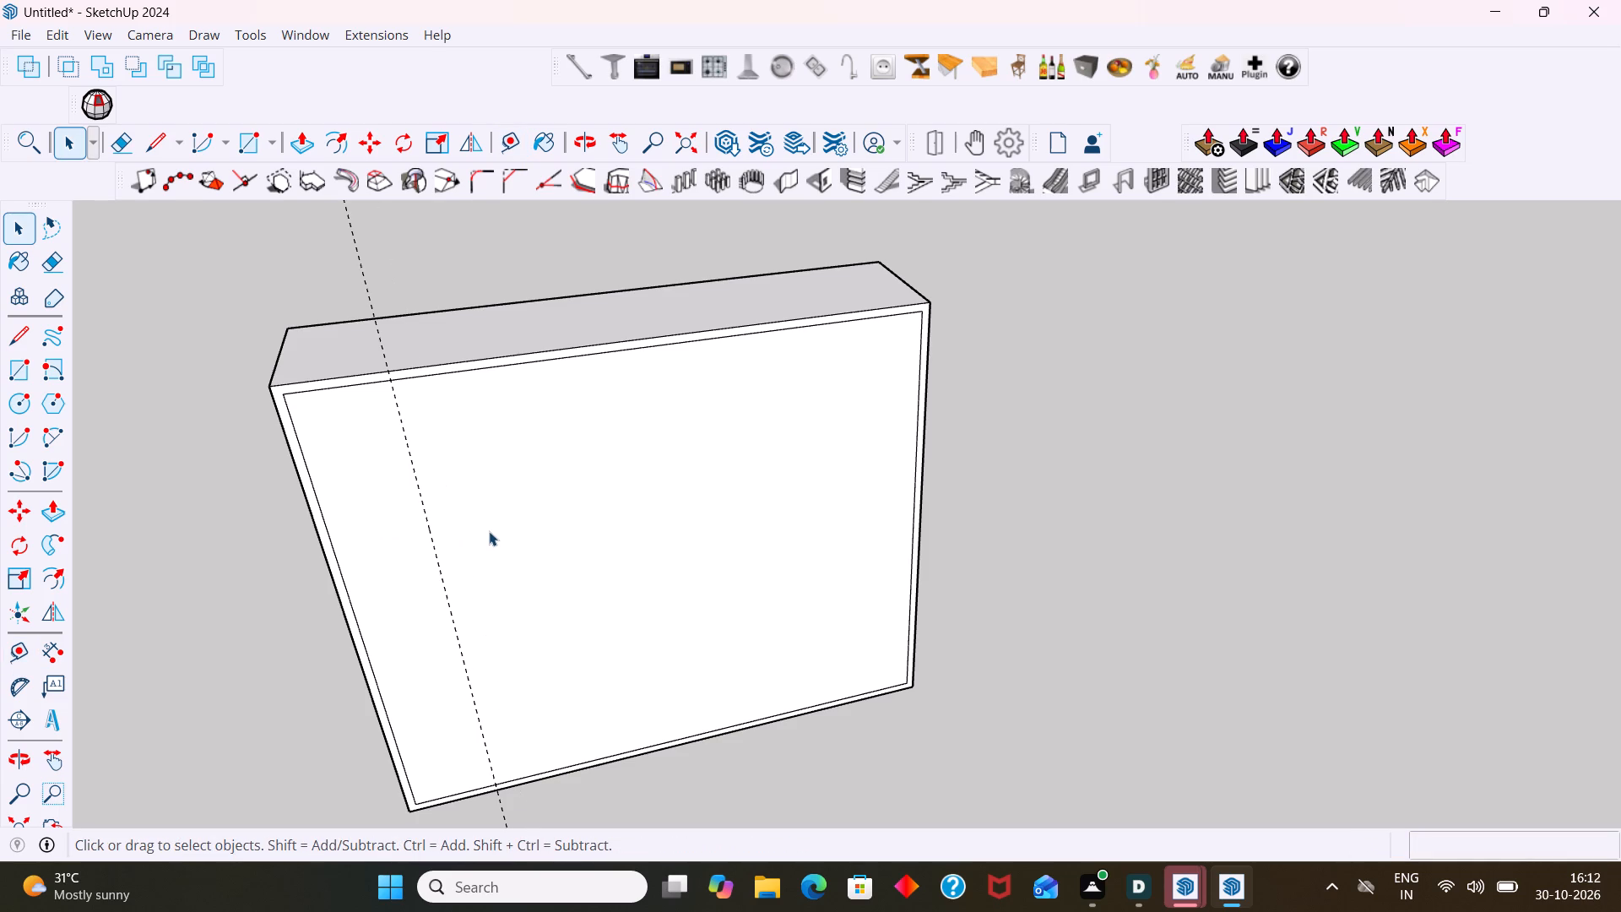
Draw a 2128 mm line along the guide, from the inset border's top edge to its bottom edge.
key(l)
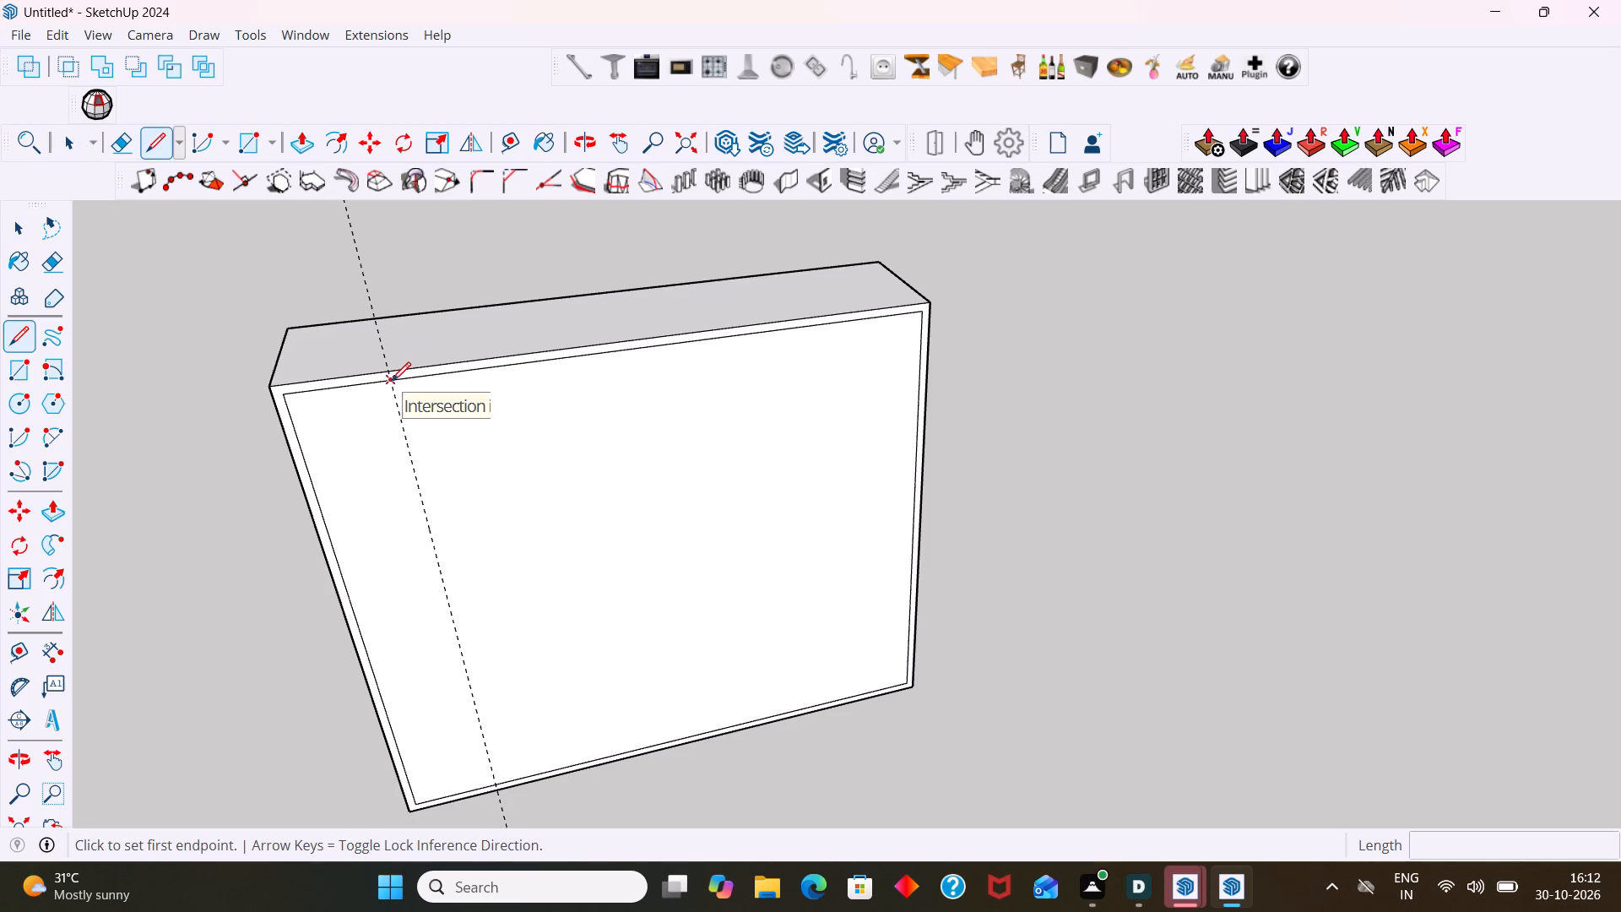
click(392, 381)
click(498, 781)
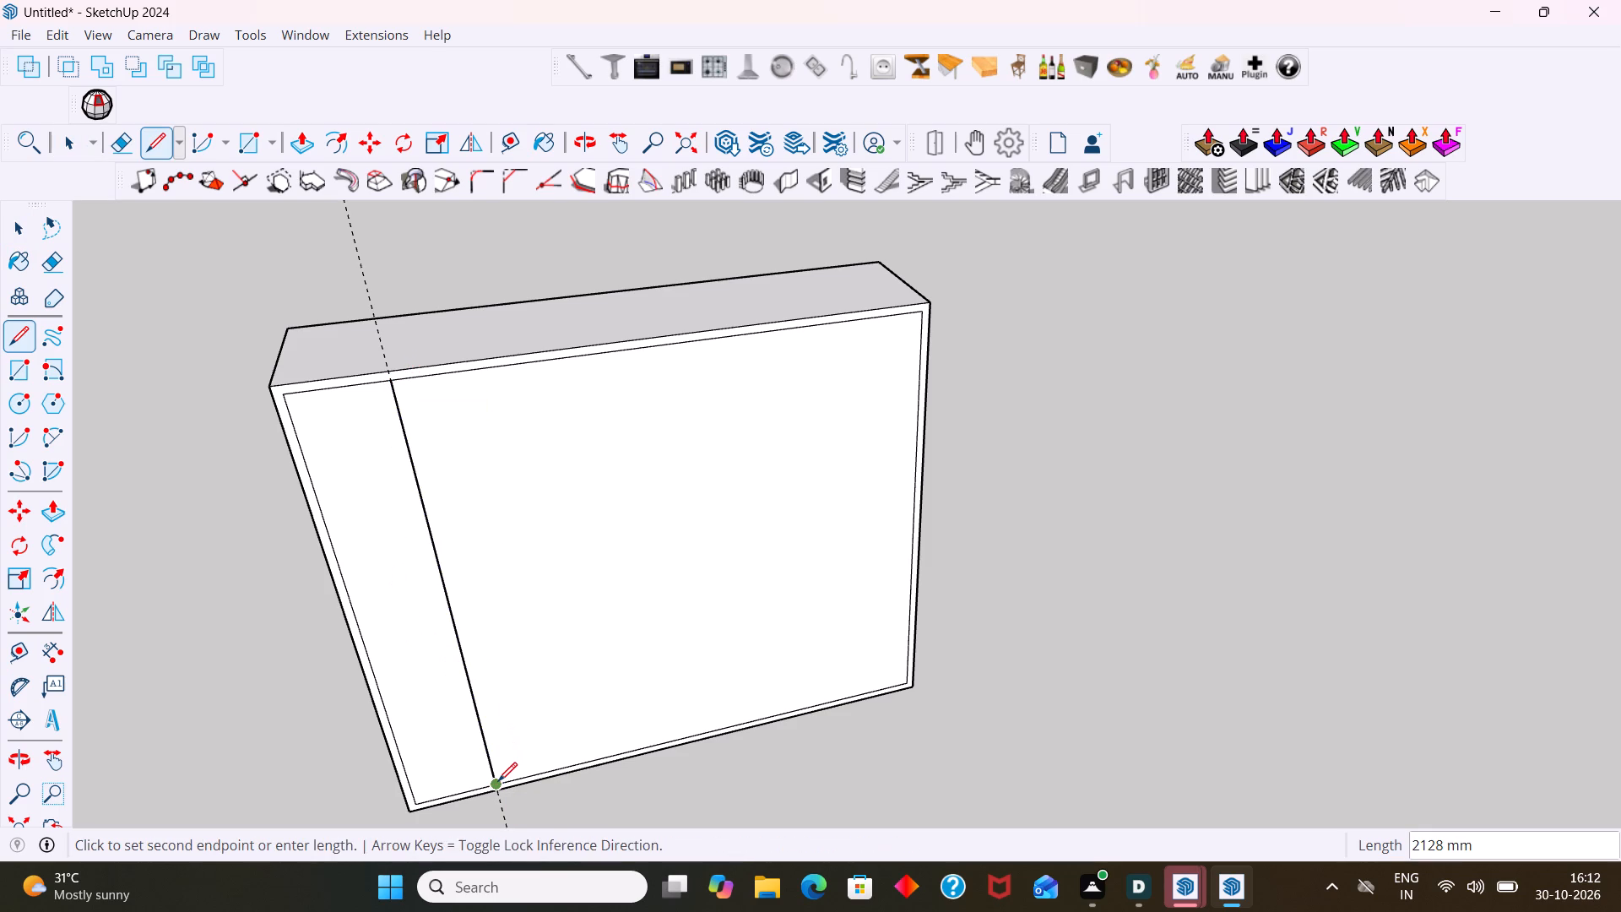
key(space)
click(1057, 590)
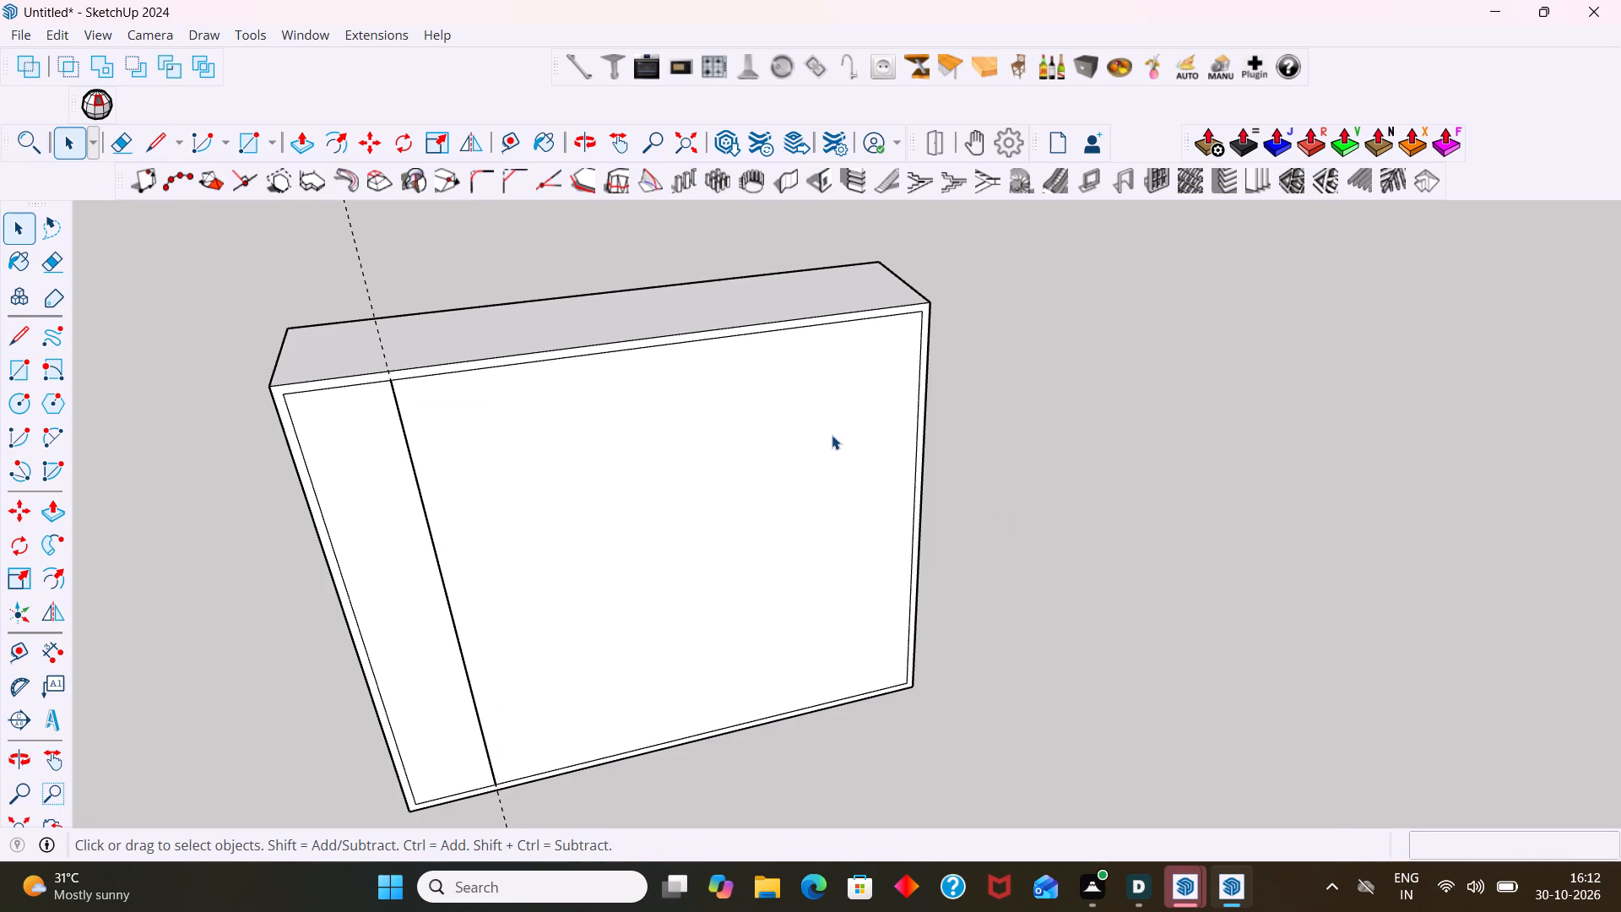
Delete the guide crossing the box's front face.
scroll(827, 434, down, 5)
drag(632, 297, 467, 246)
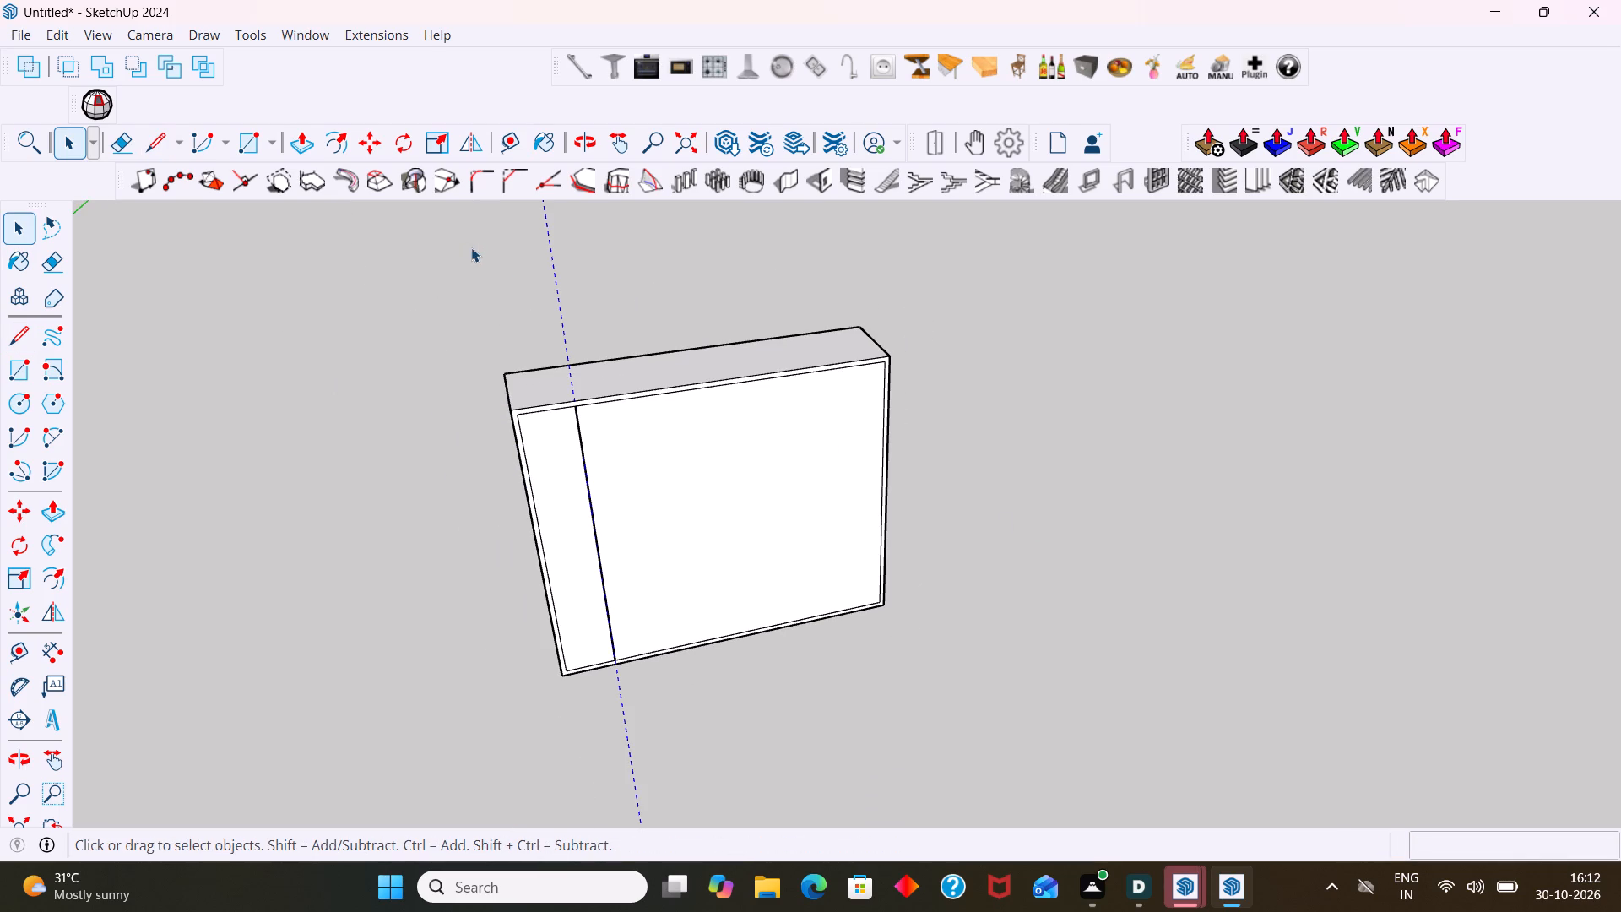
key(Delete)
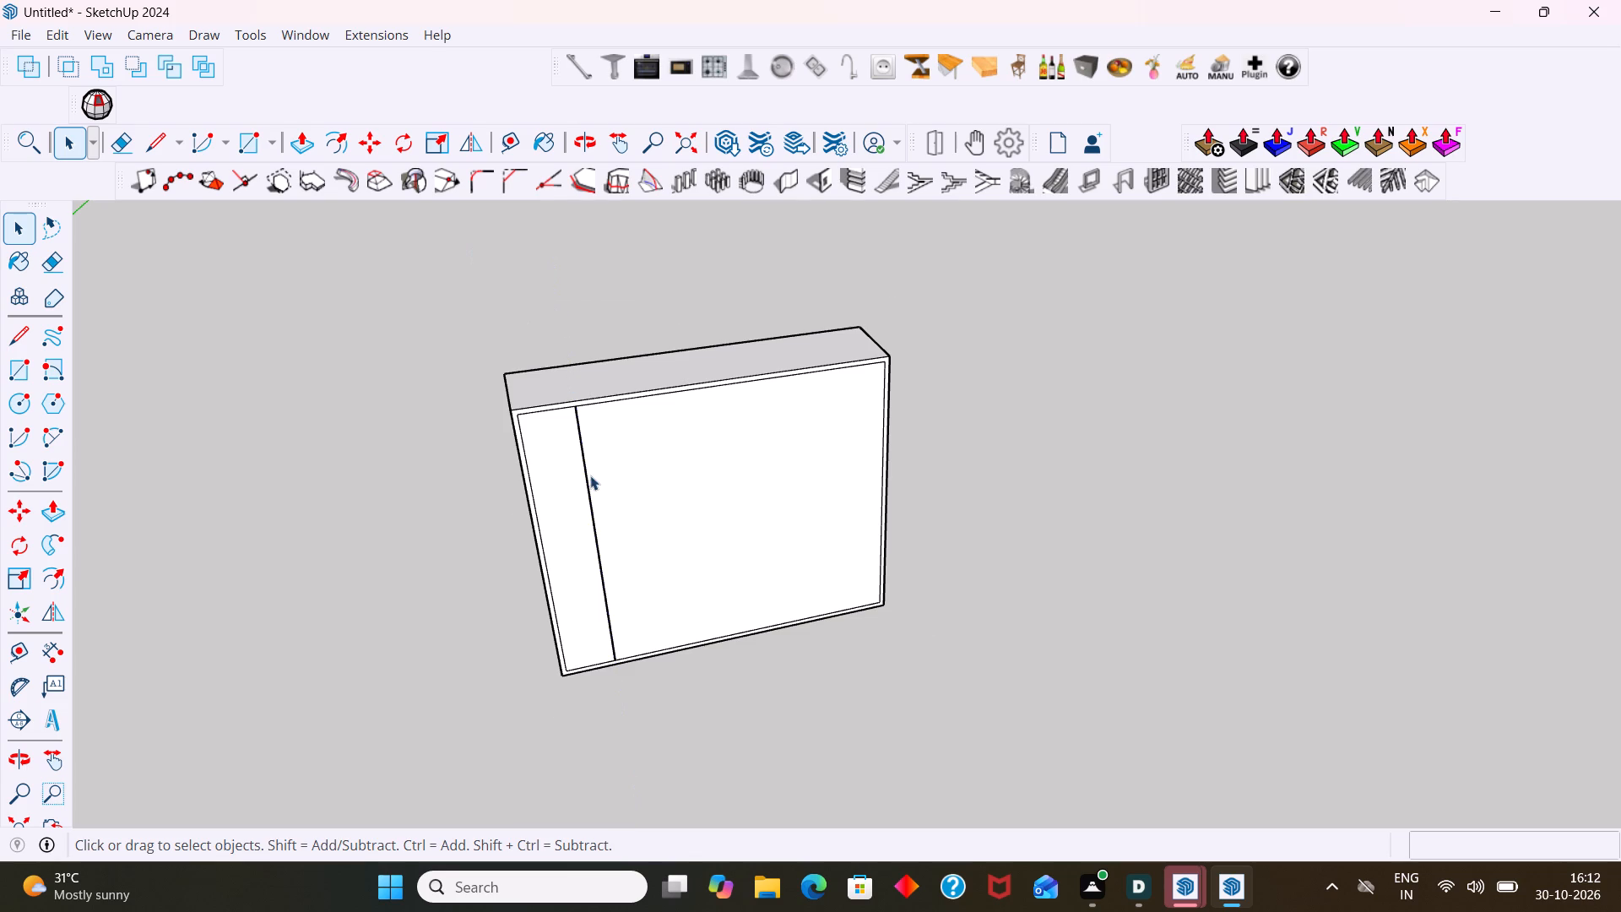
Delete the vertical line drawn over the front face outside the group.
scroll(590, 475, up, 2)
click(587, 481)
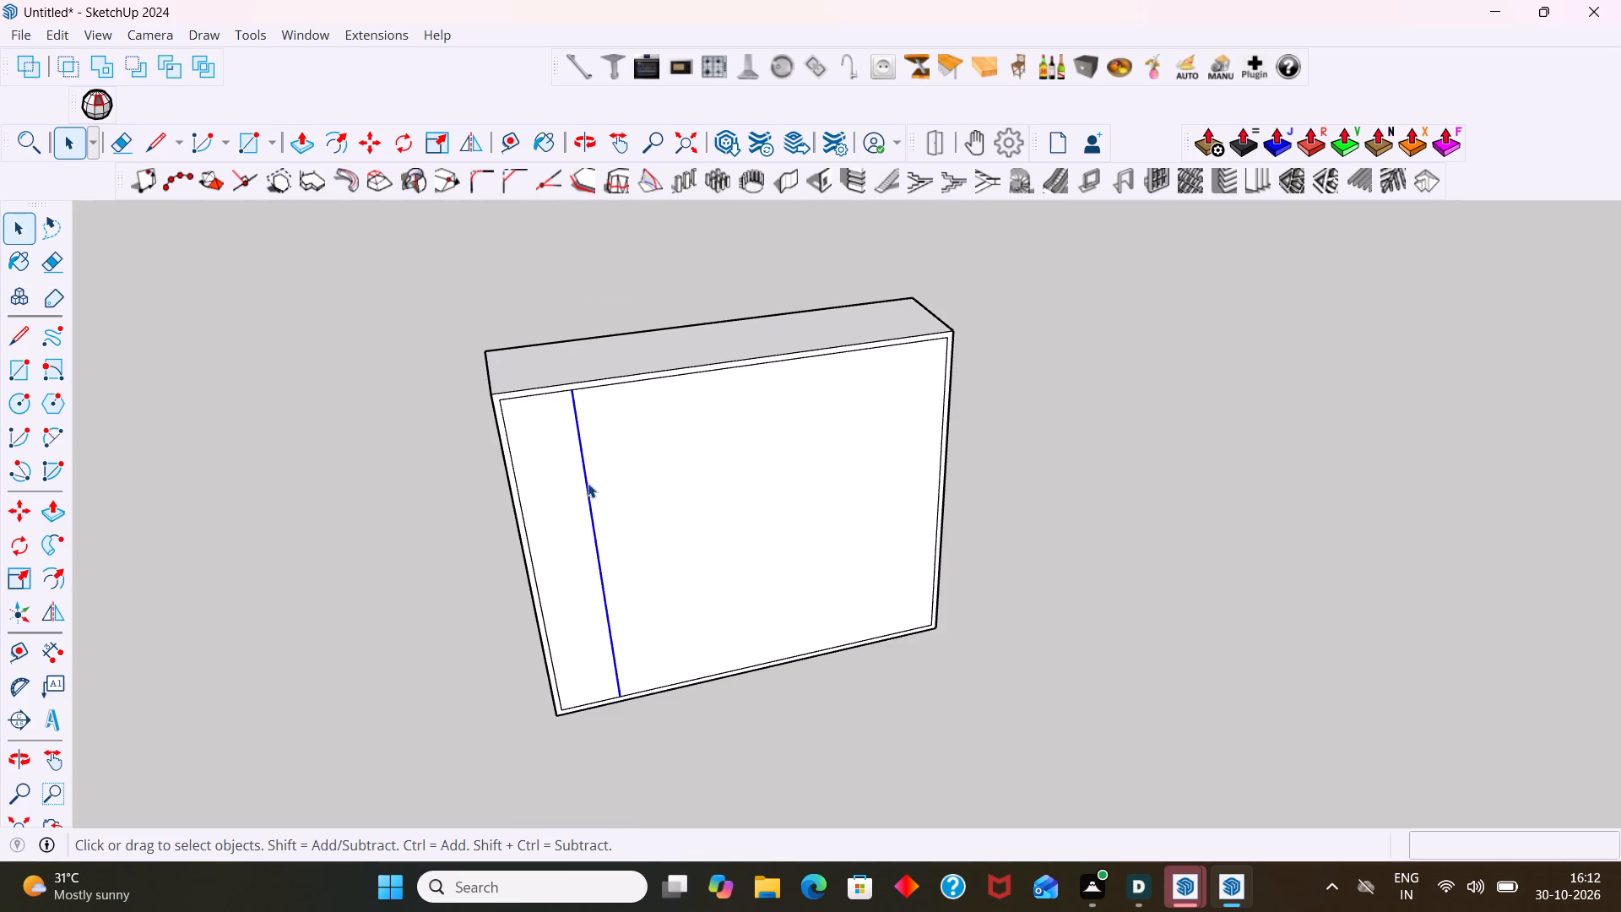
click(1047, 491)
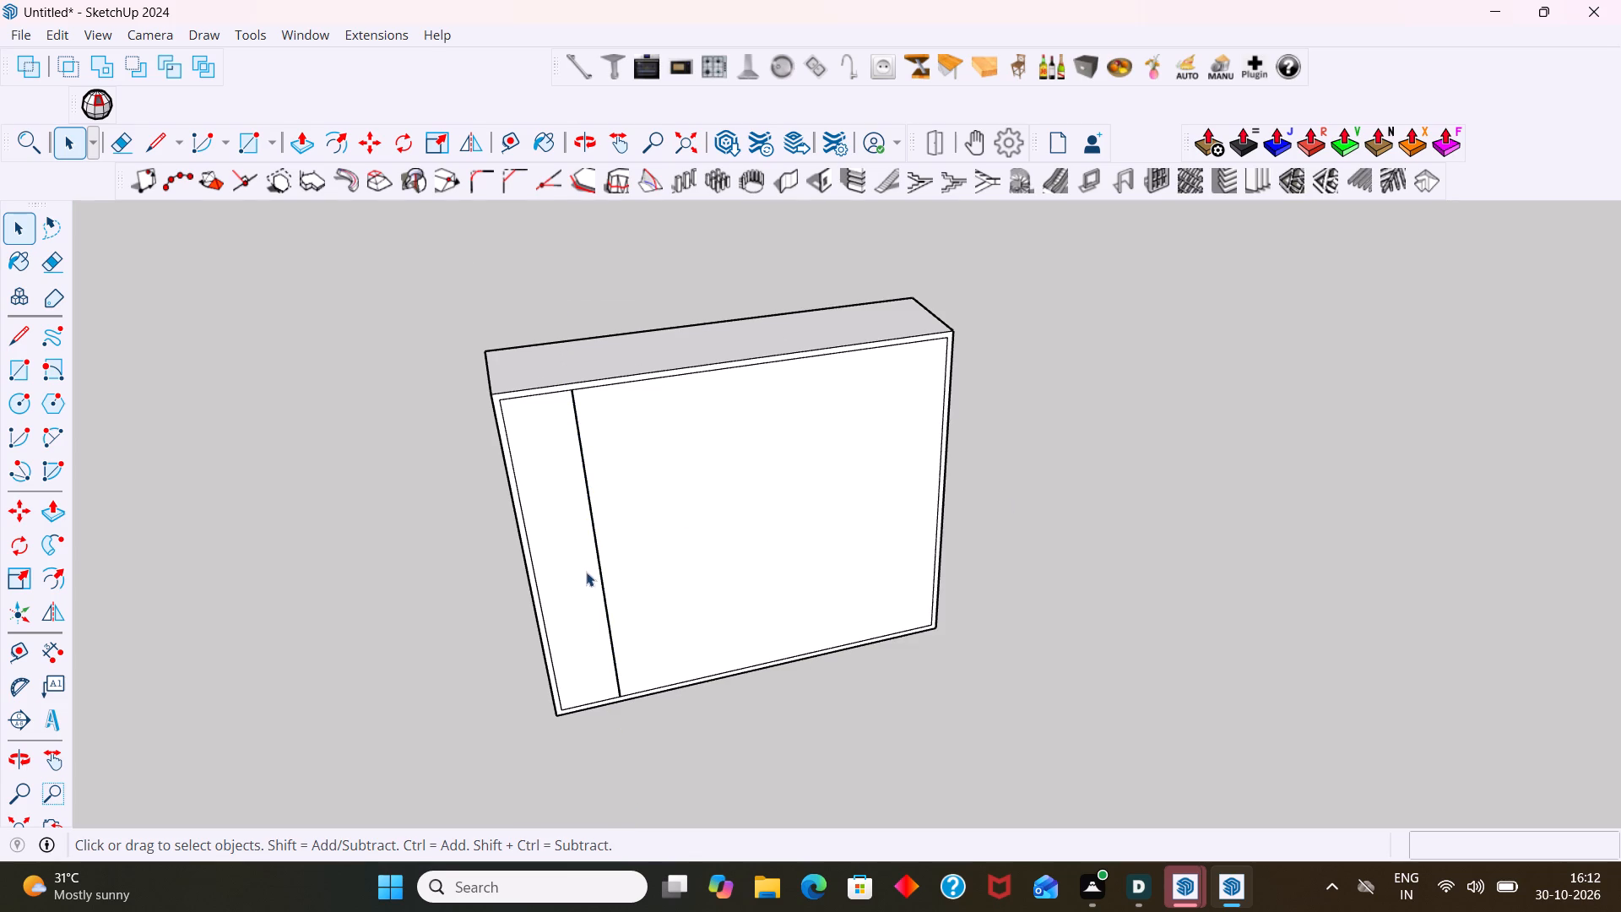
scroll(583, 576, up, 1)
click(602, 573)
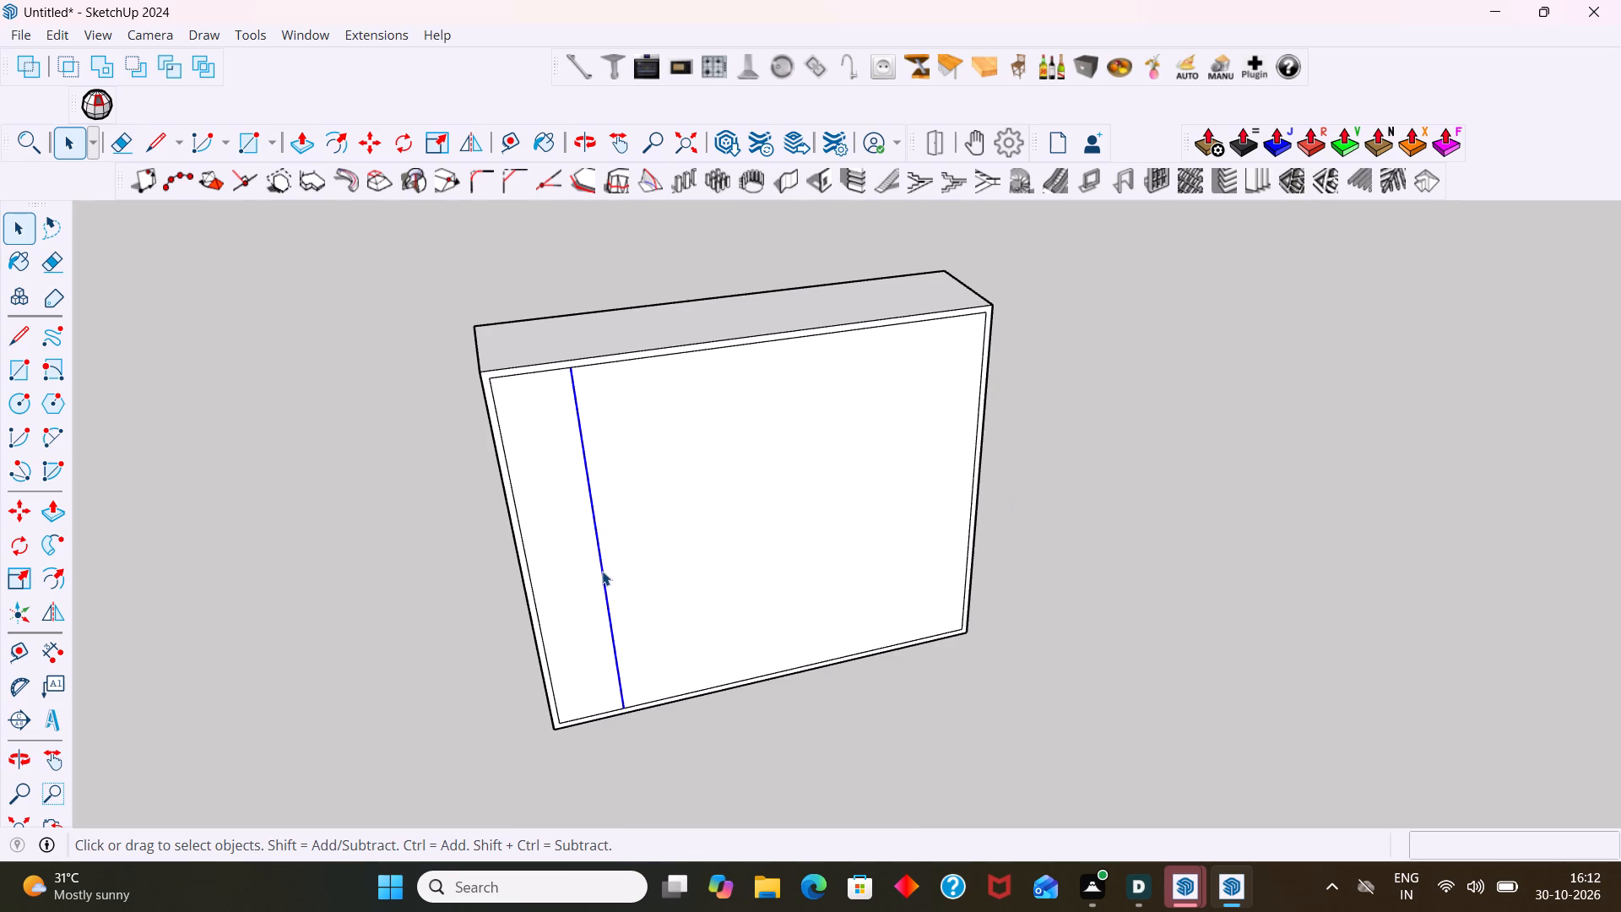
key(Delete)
Inside the box group, copy the front face's left outer edge 400 mm inward along the red axis, and close the group.
click(534, 628)
double_click(534, 628)
click(534, 628)
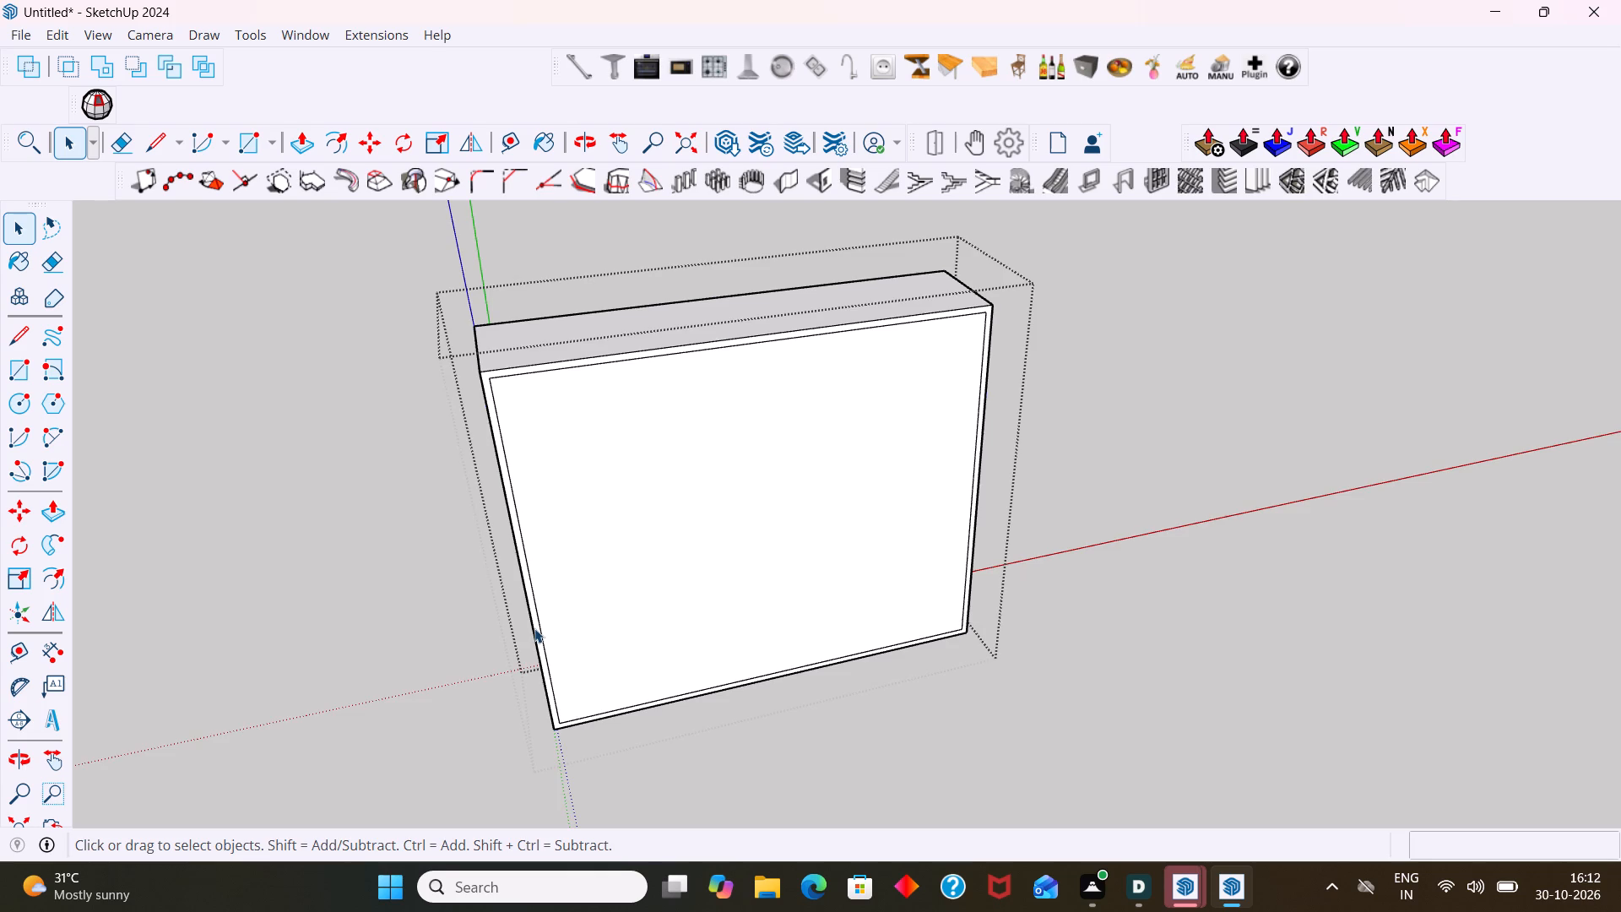
click(534, 633)
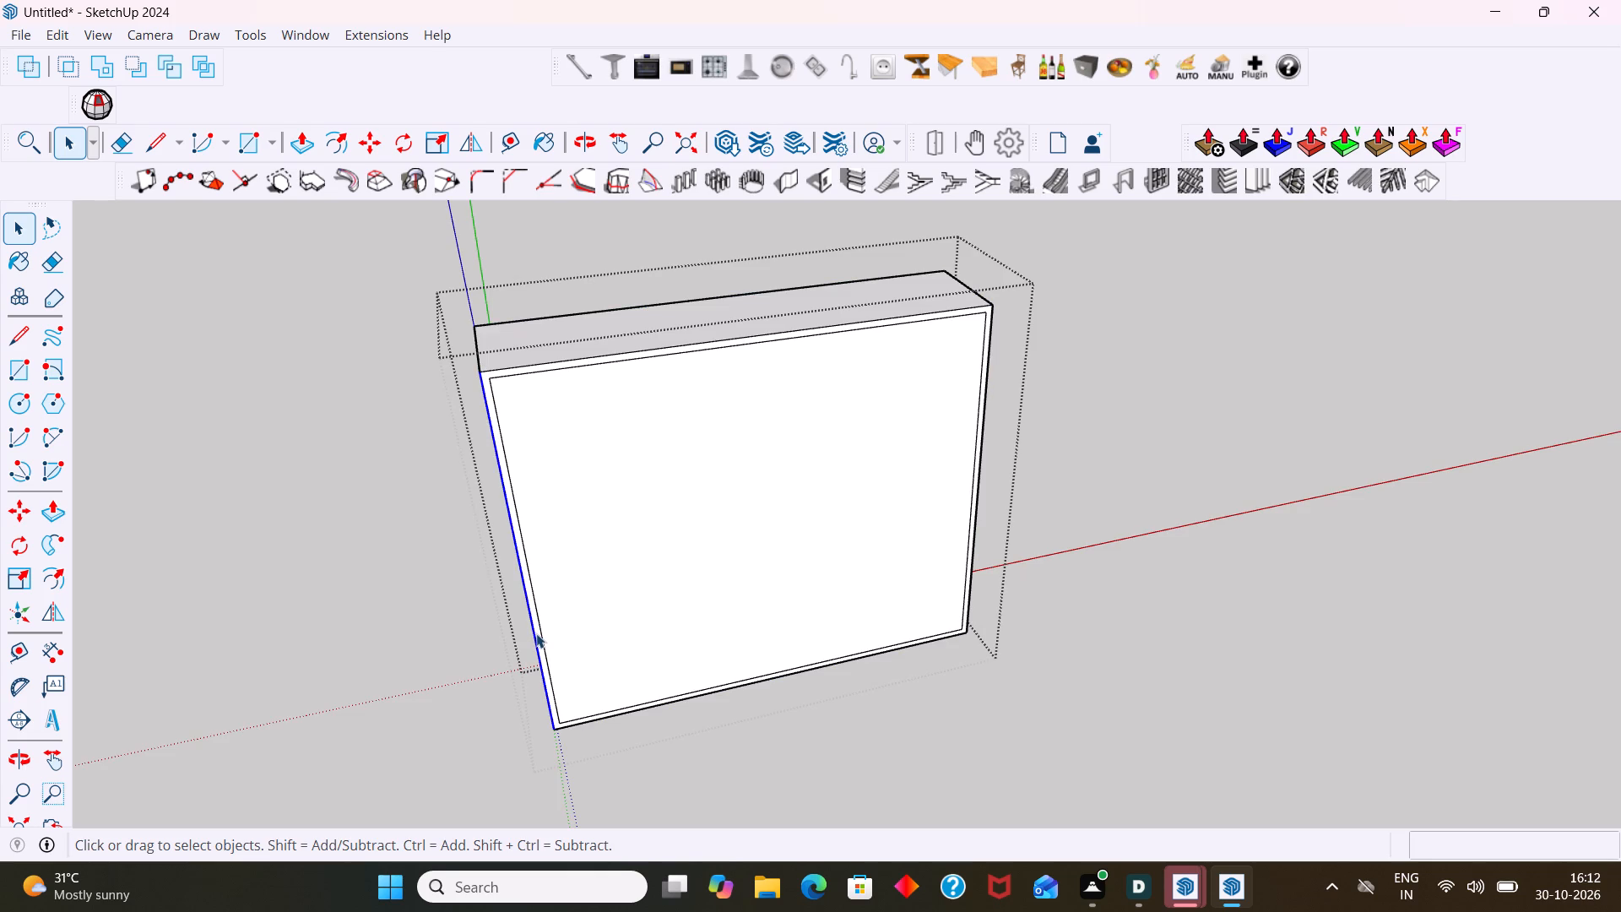
key(m)
click(536, 633)
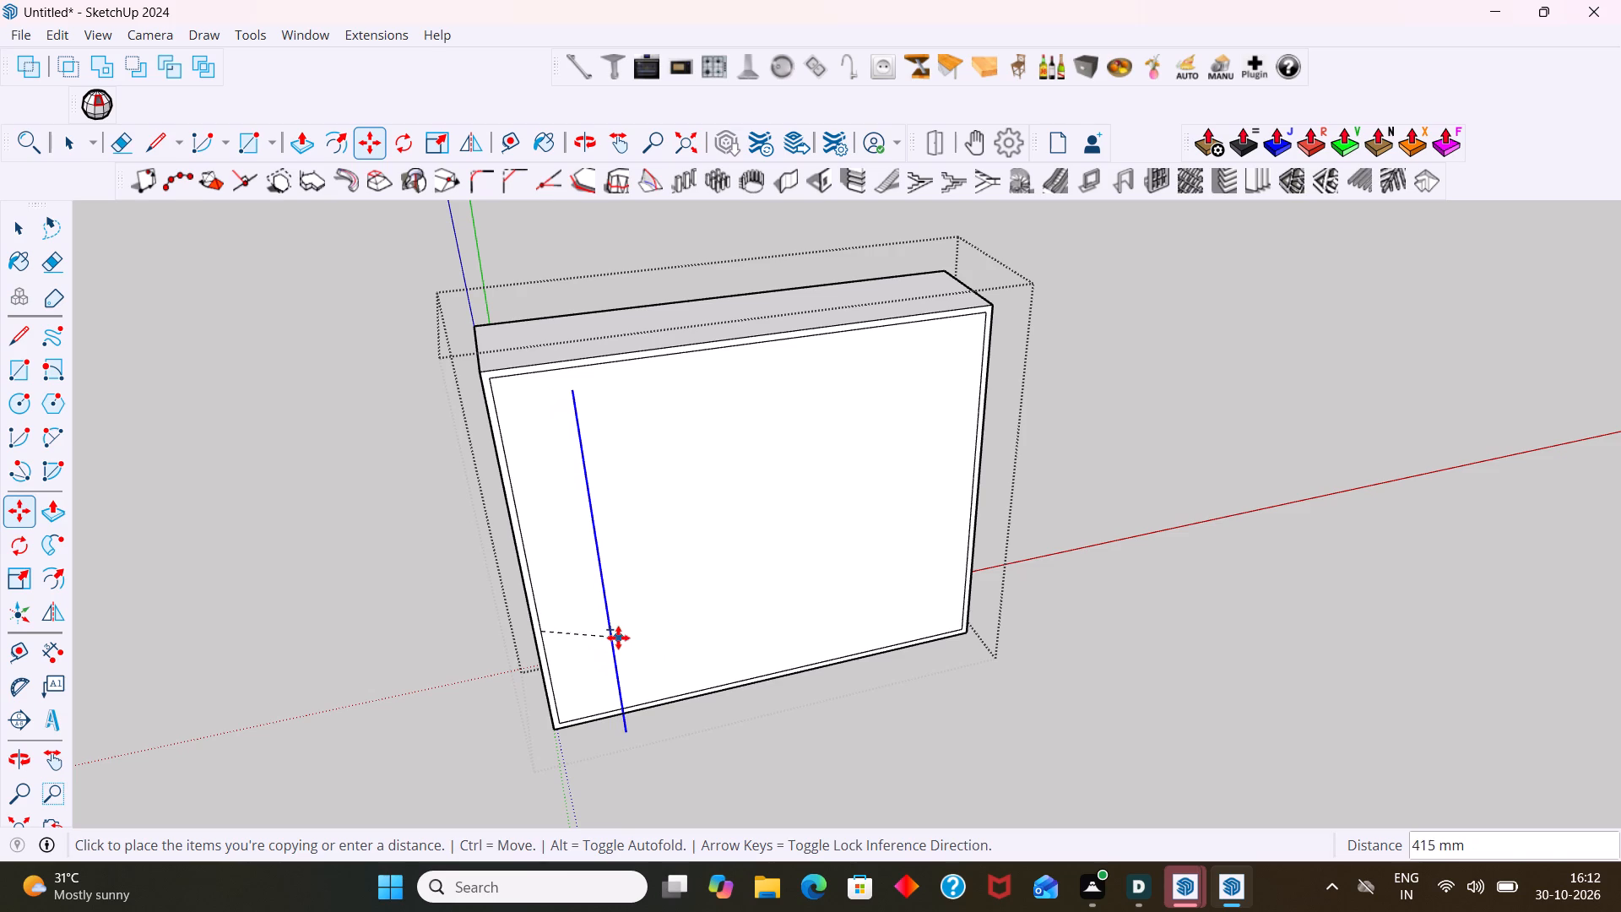
key(Right)
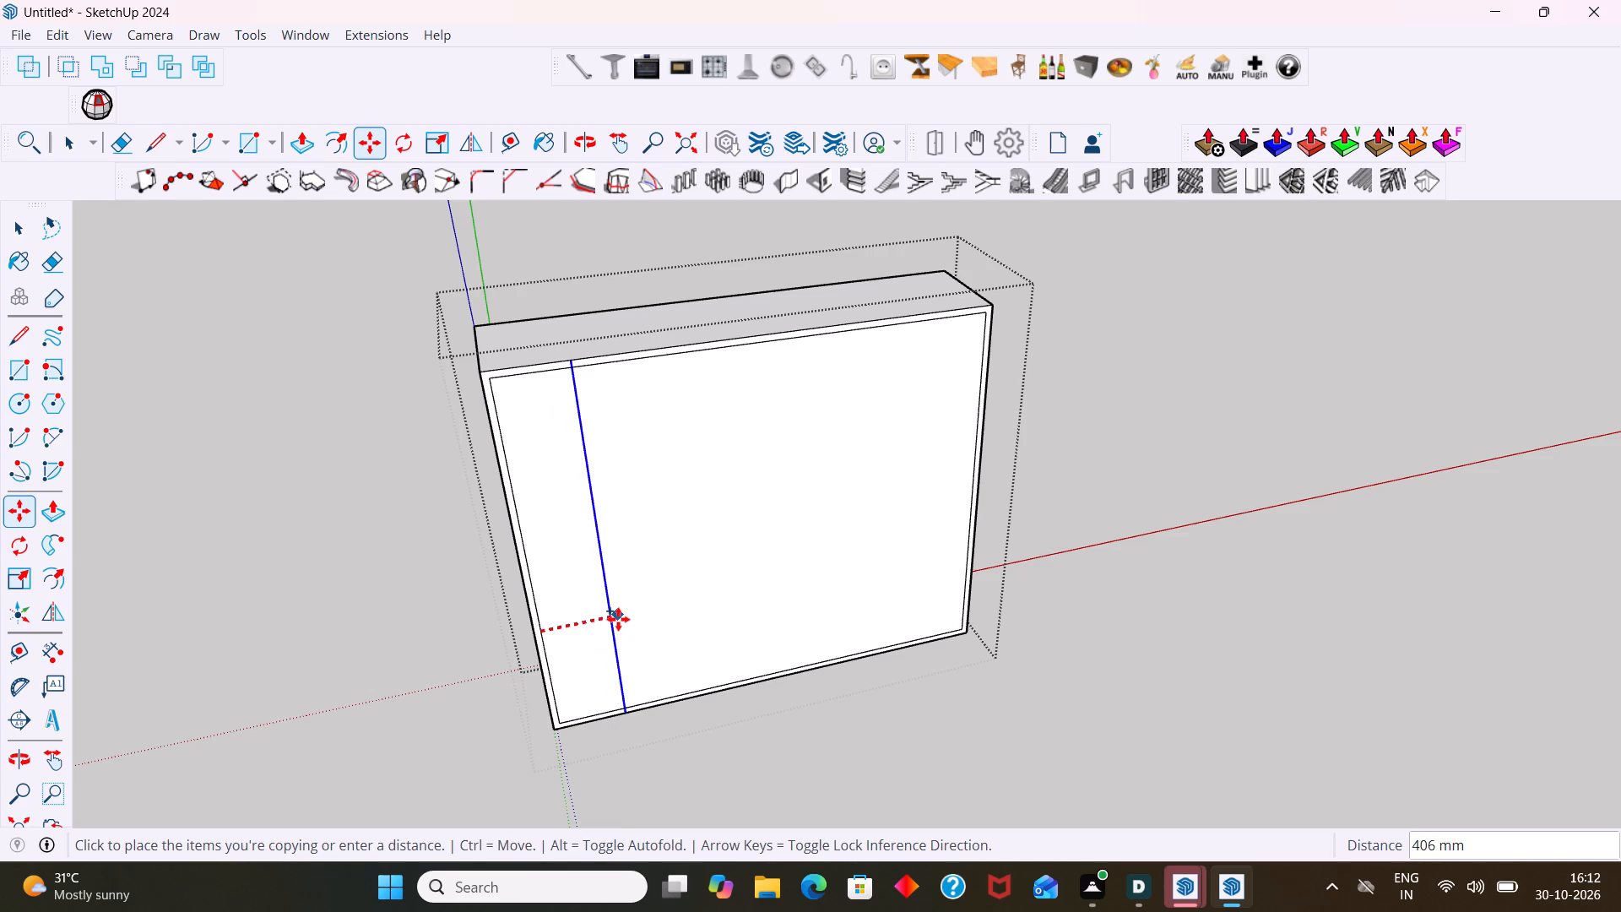
text(400)
key(Return)
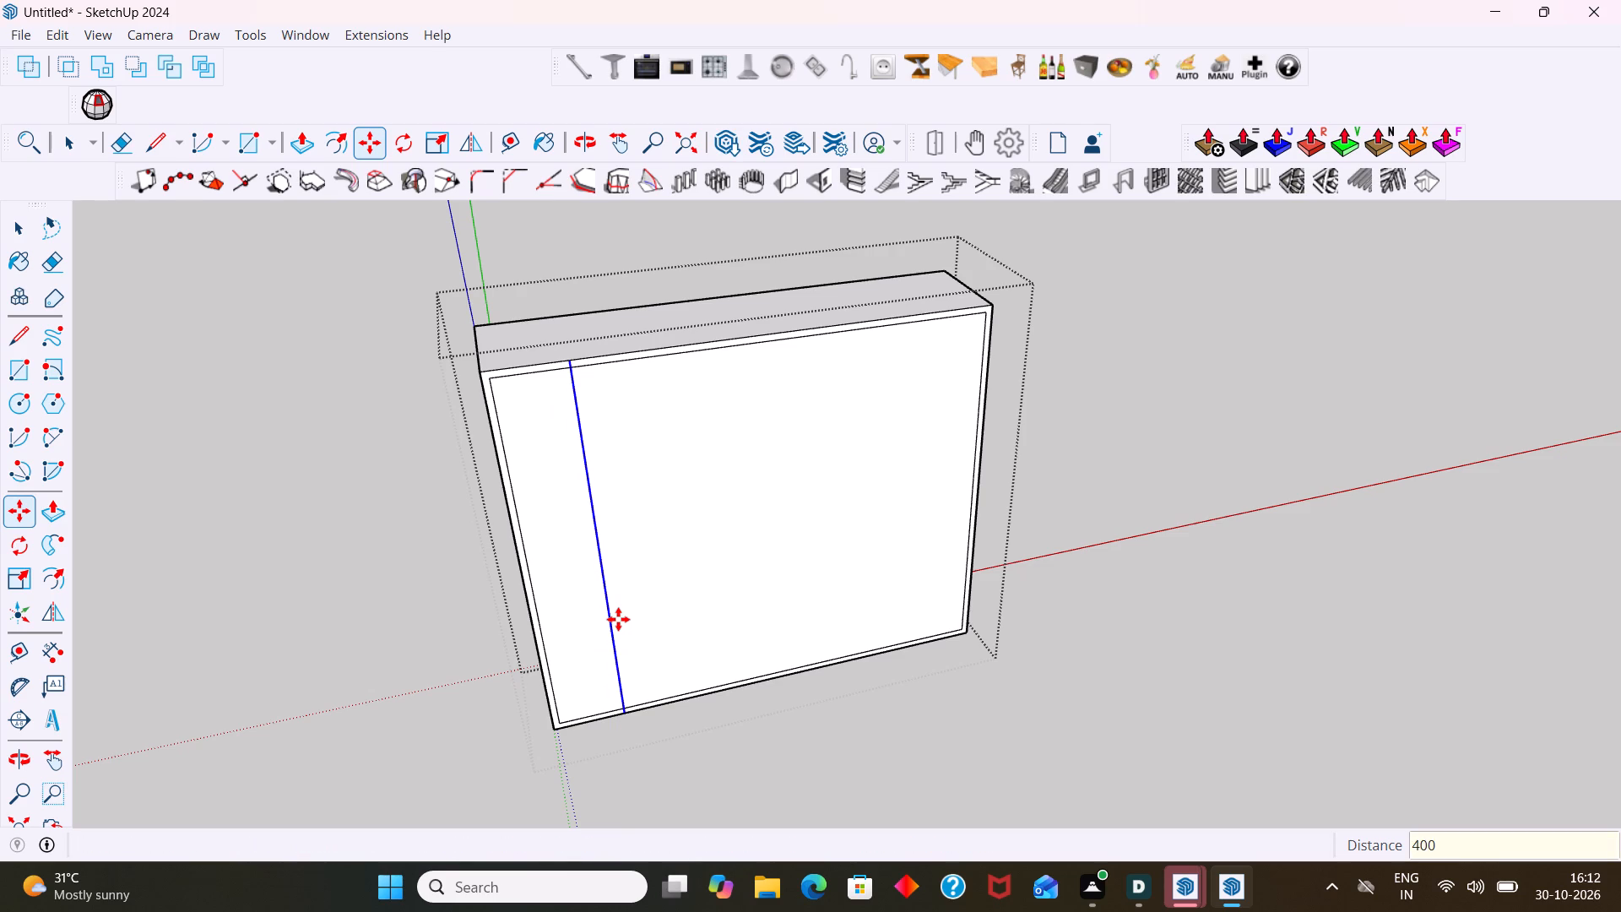
key(space)
click(1179, 518)
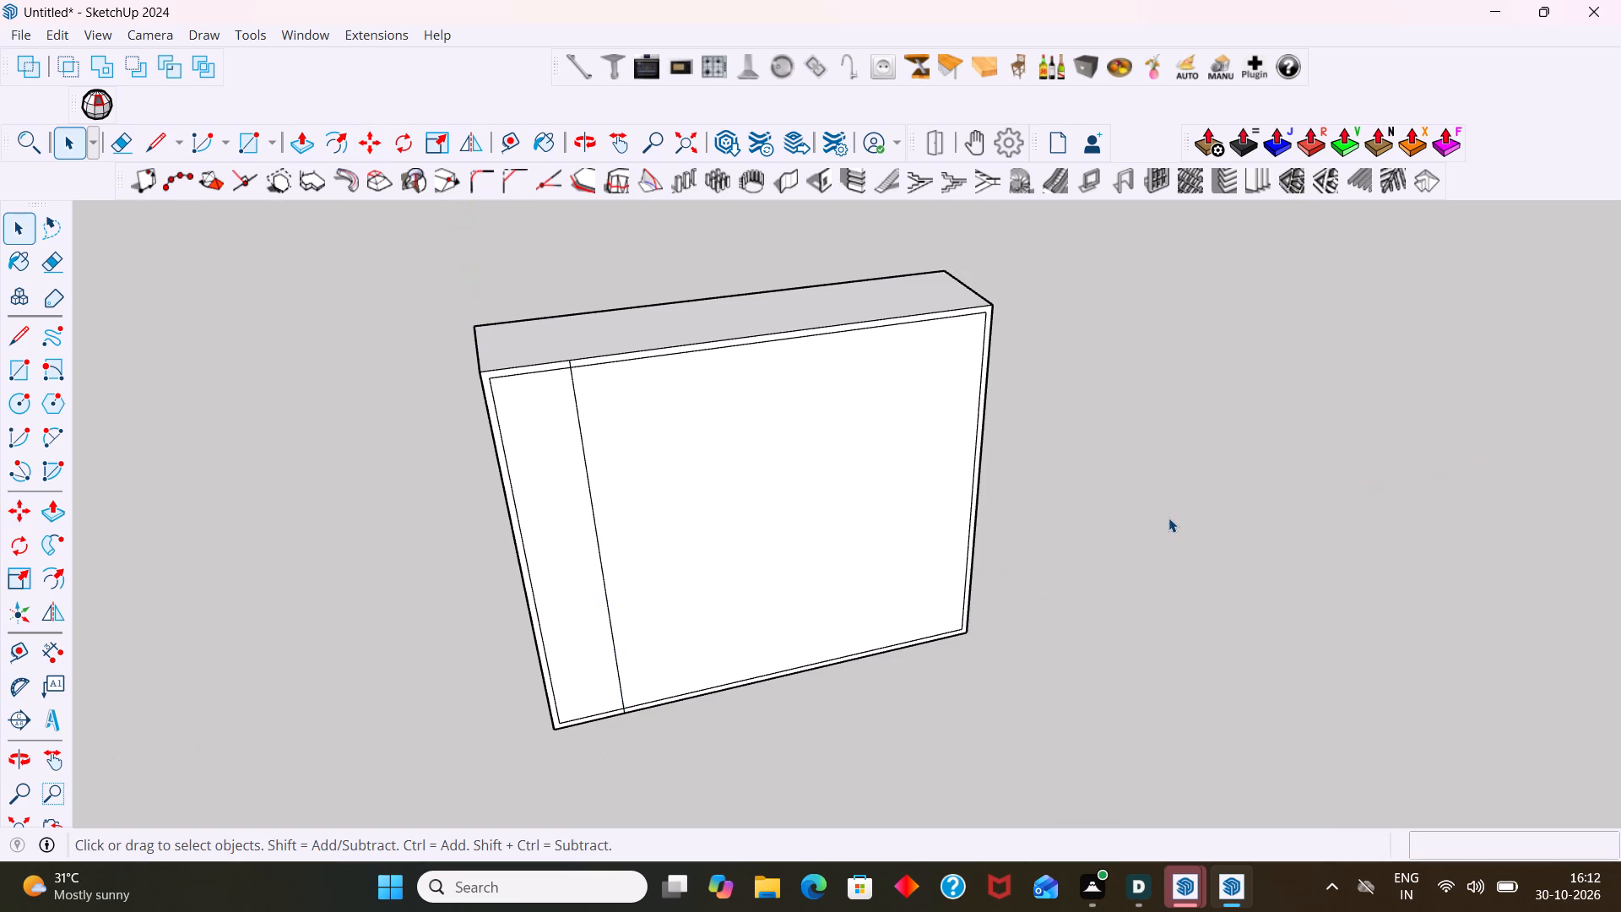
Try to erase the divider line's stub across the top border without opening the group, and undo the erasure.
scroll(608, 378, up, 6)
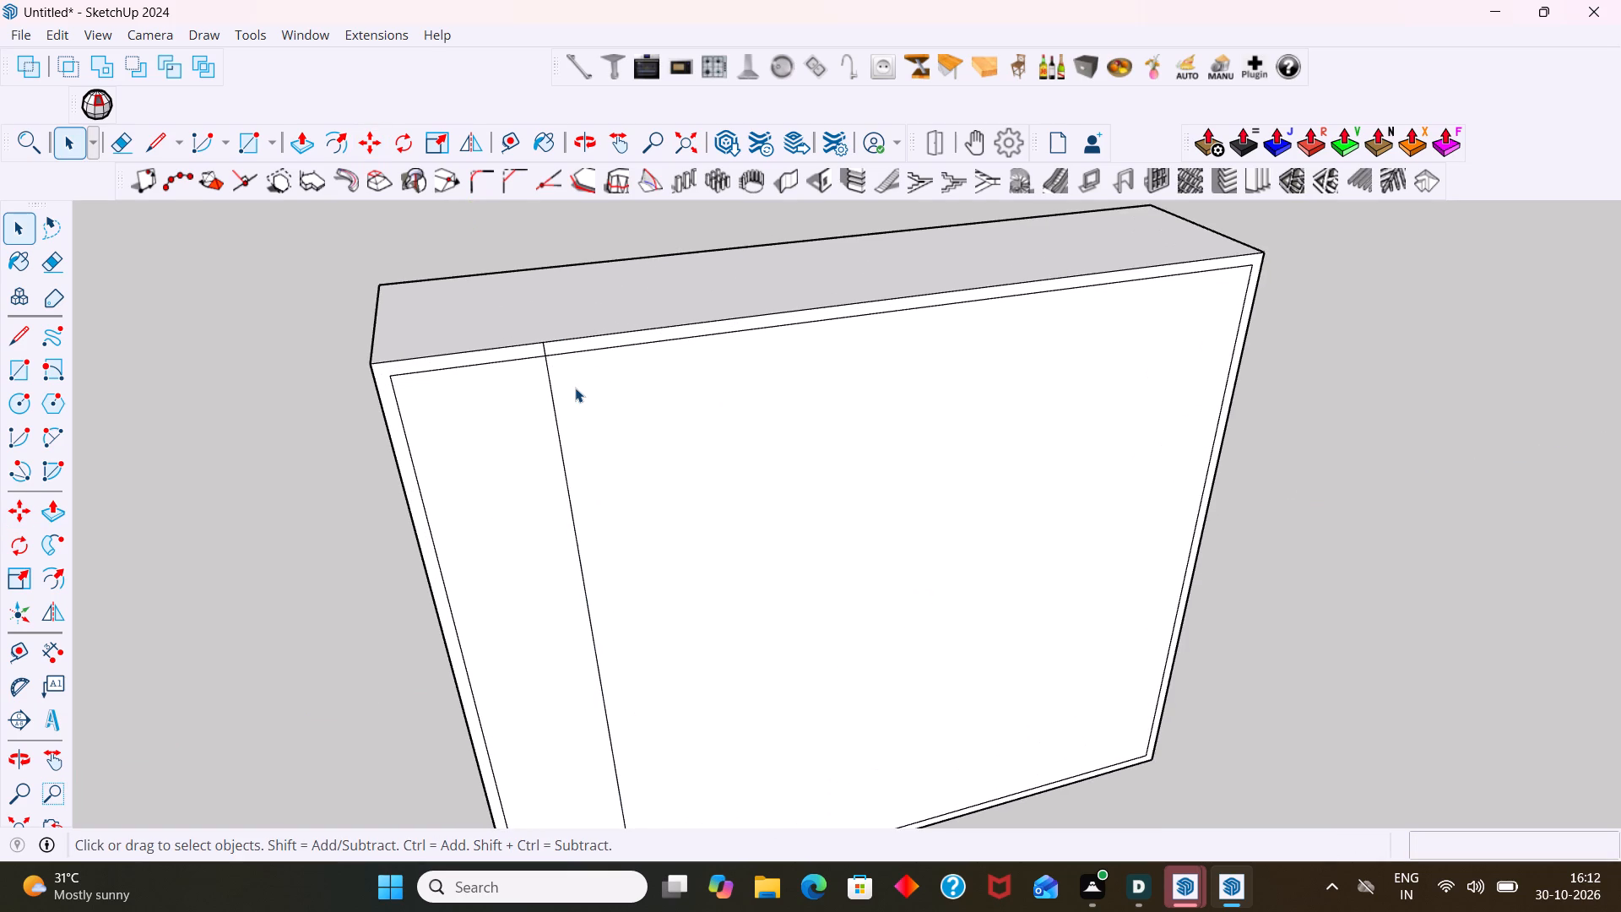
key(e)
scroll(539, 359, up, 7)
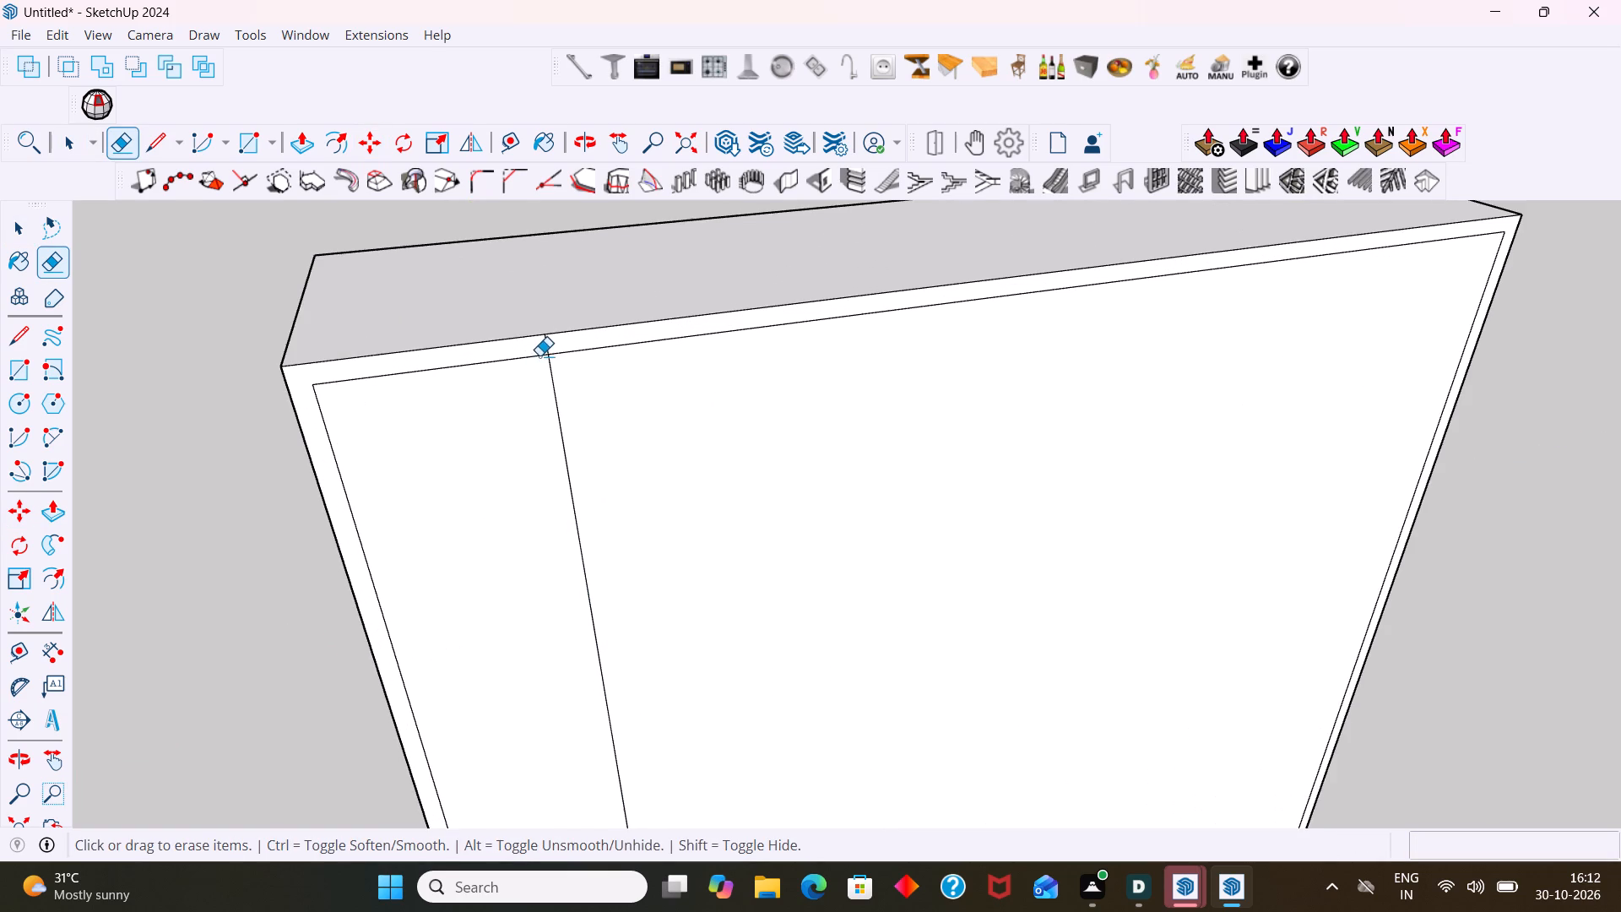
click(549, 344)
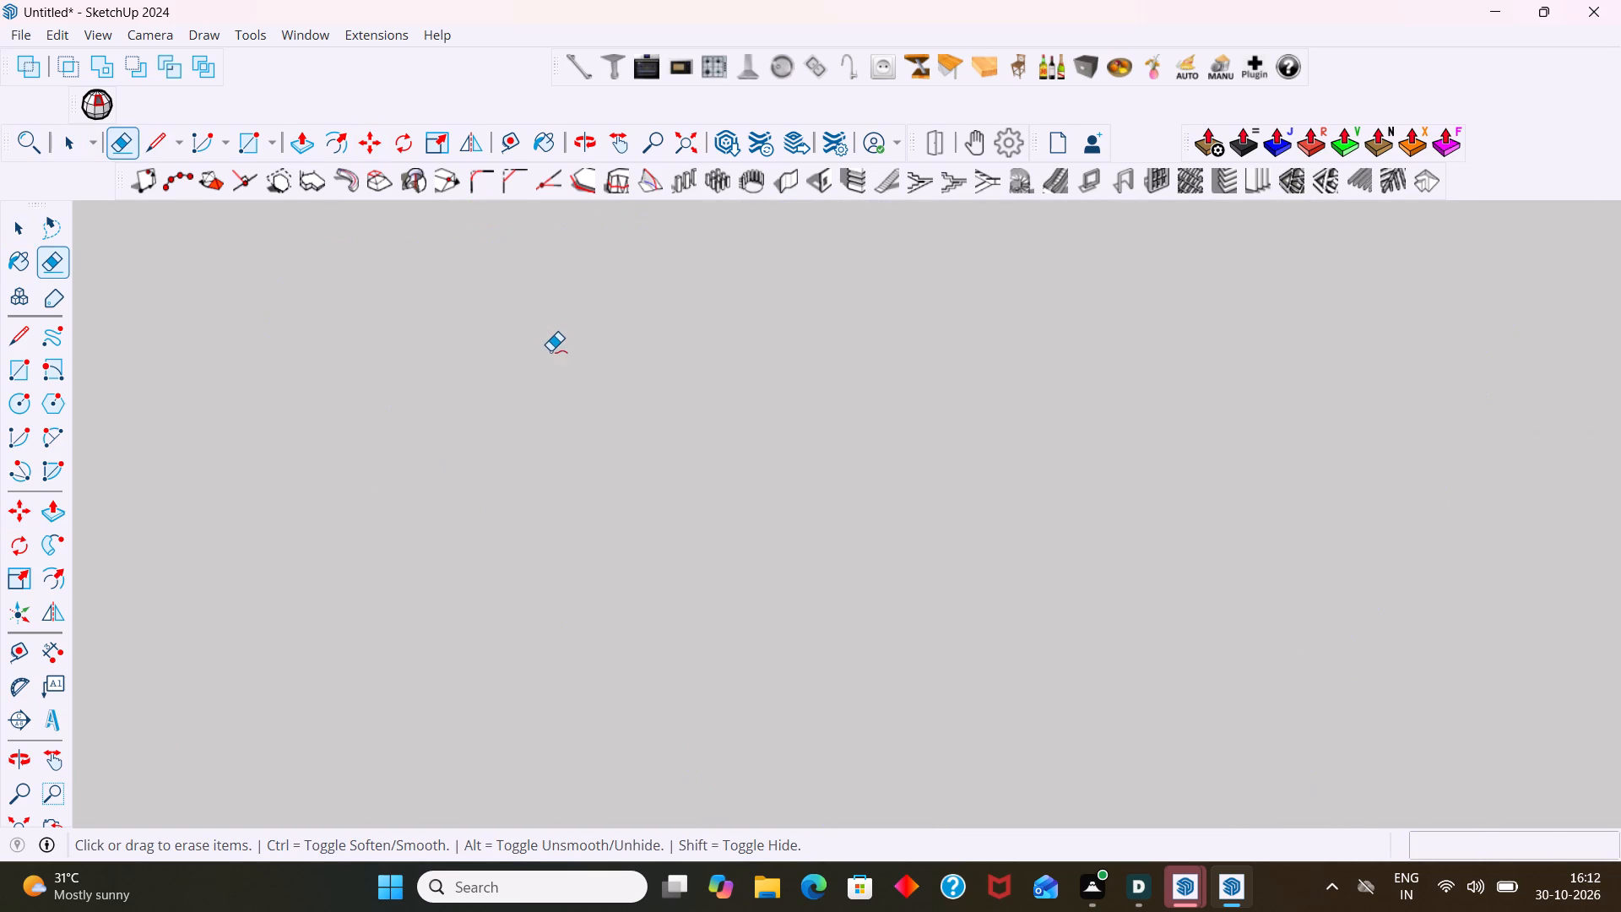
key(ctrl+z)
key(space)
Inside the box group, erase the divider line's stubs across the front face's top and bottom borders.
double_click(603, 426)
double_click(593, 400)
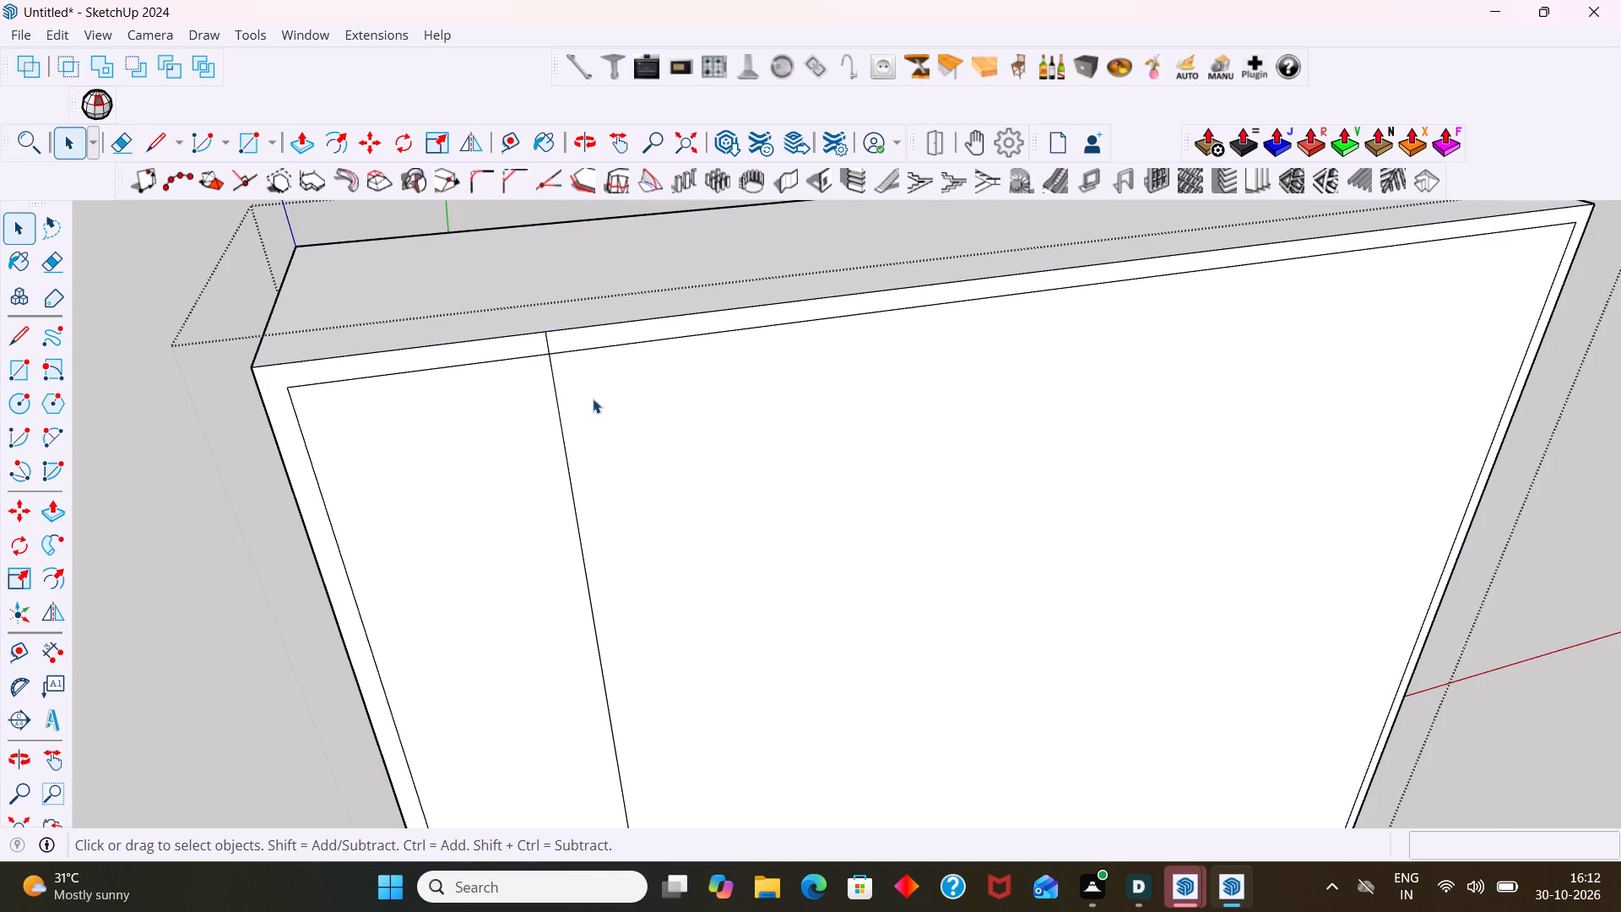
scroll(537, 339, up, 3)
key(e)
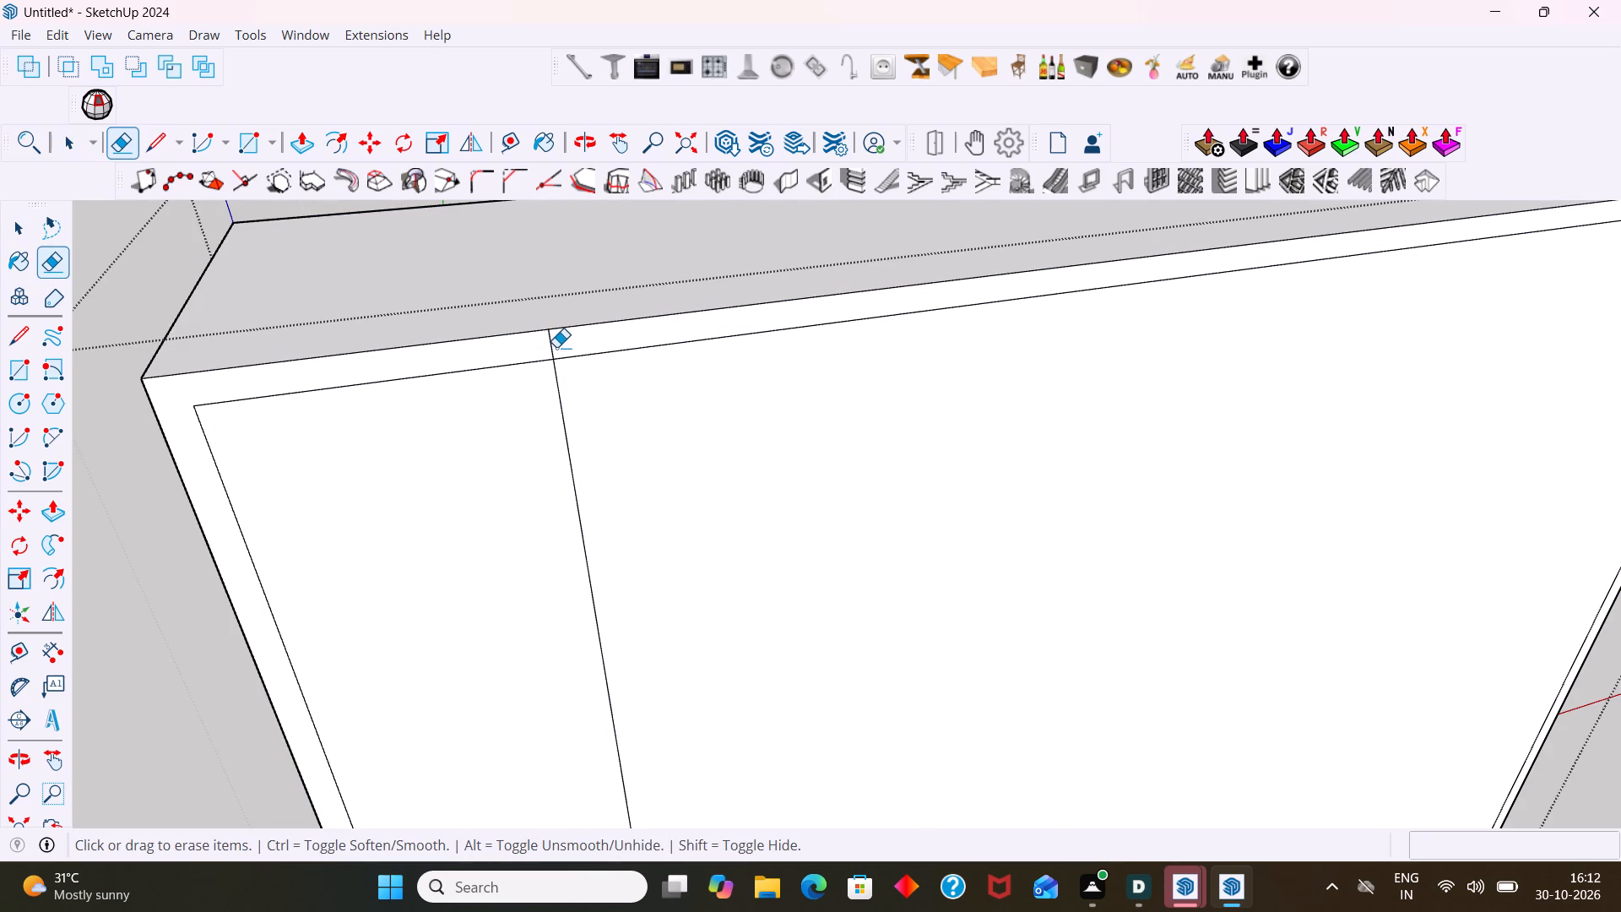
click(553, 347)
scroll(567, 411, down, 6)
shift+middle_drag(603, 489, 544, 297)
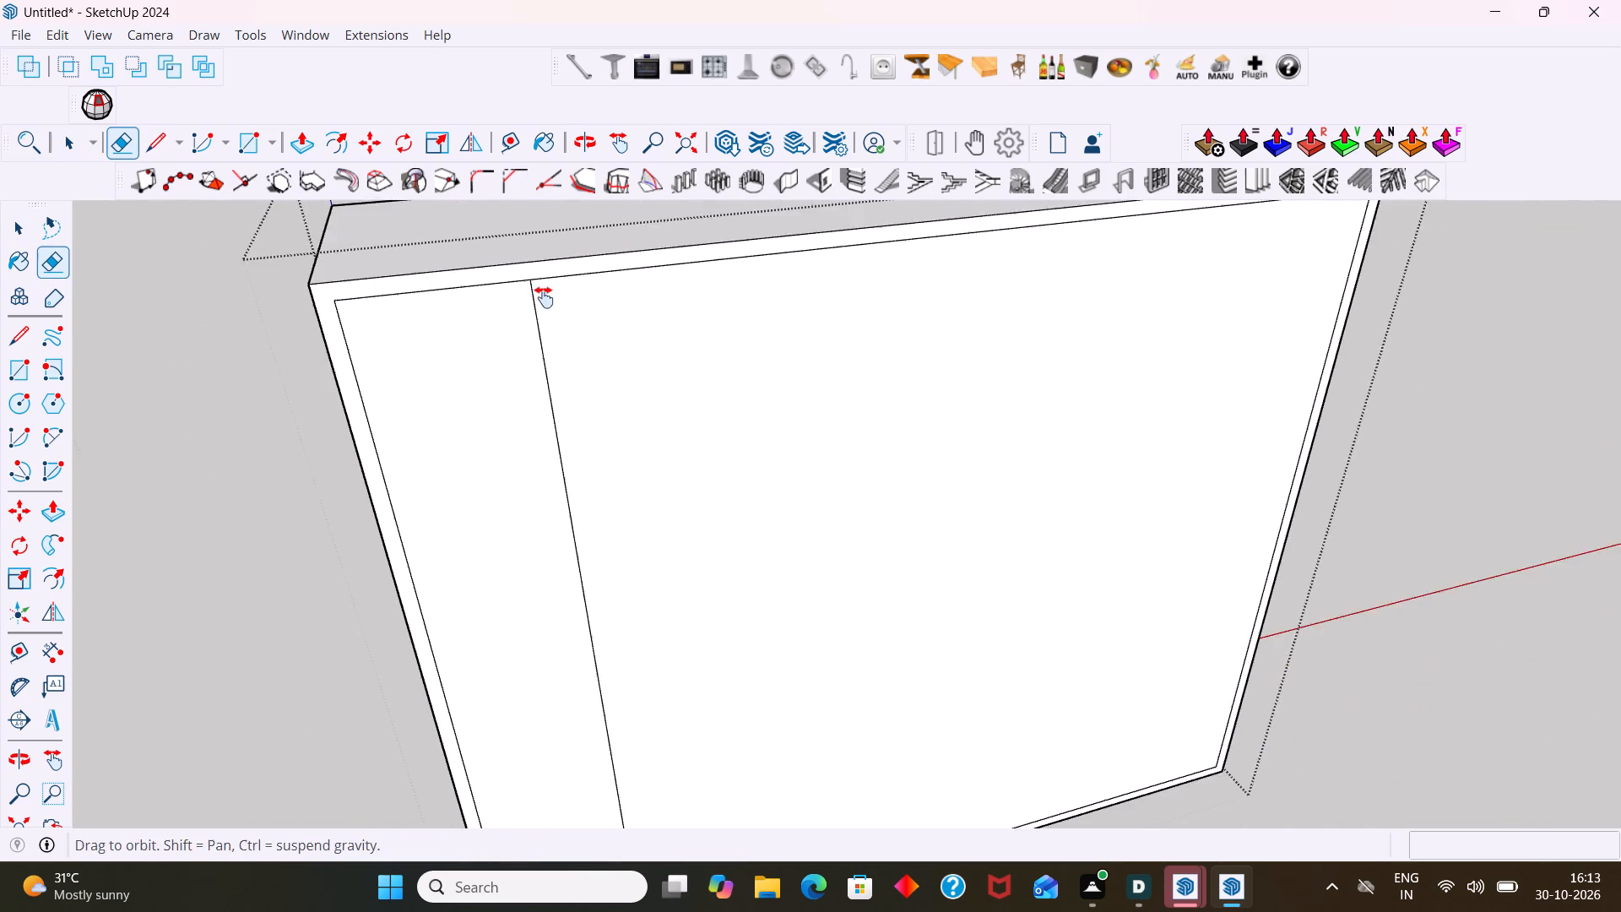
shift+middle_drag(544, 297, 518, 171)
scroll(650, 484, down, 3)
scroll(617, 725, up, 6)
shift+middle_drag(615, 737, 615, 611)
scroll(594, 640, up, 4)
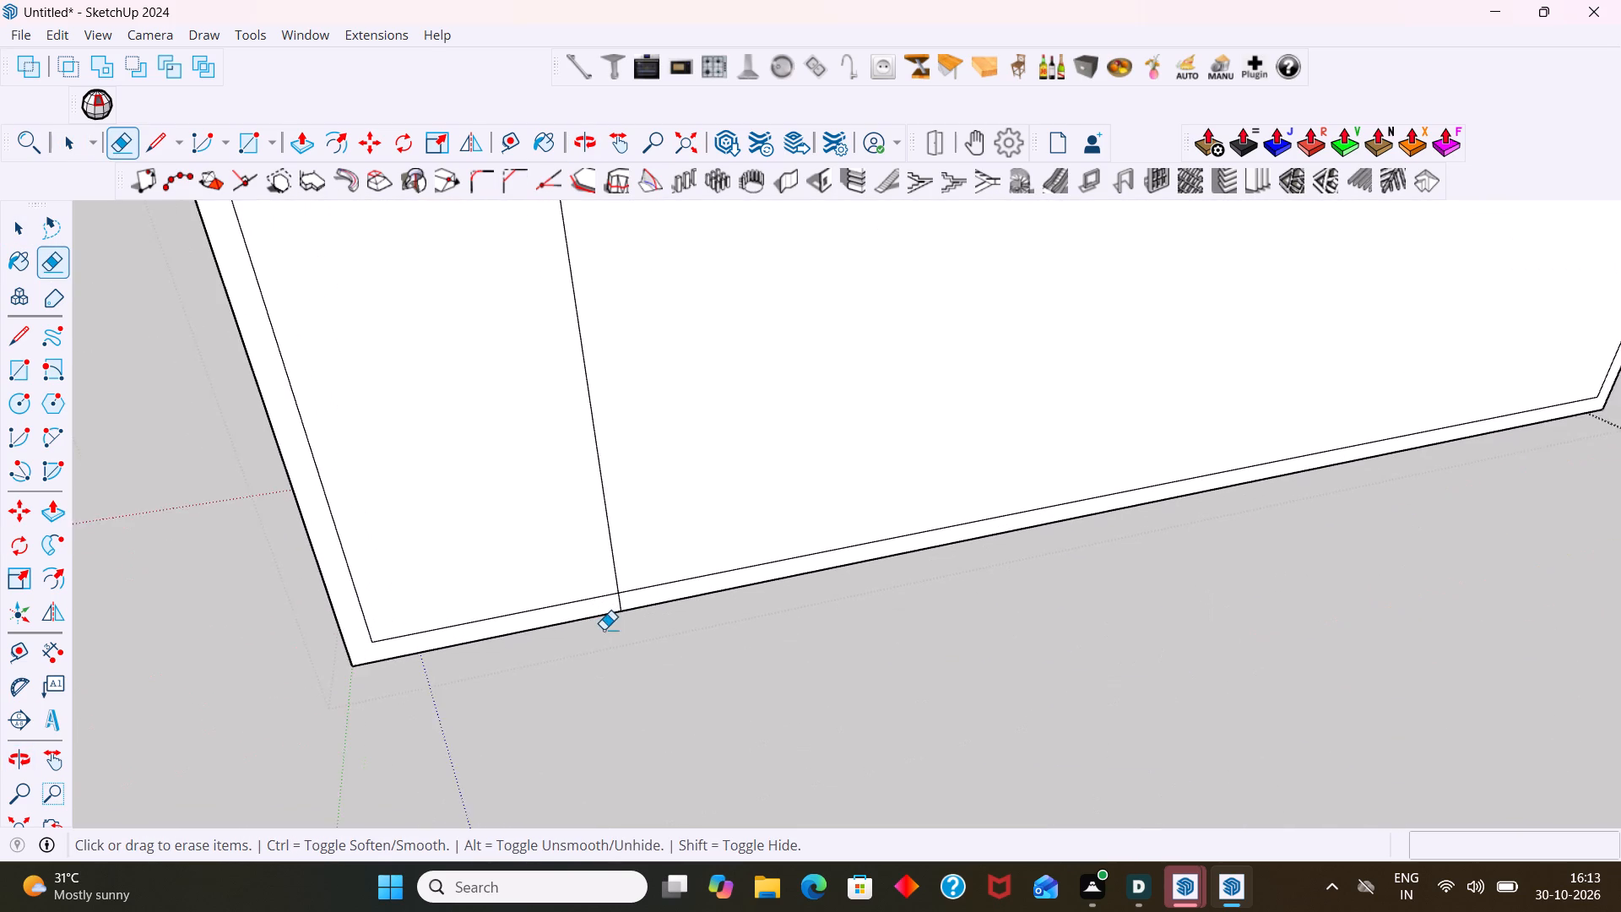
scroll(604, 629, up, 2)
click(624, 600)
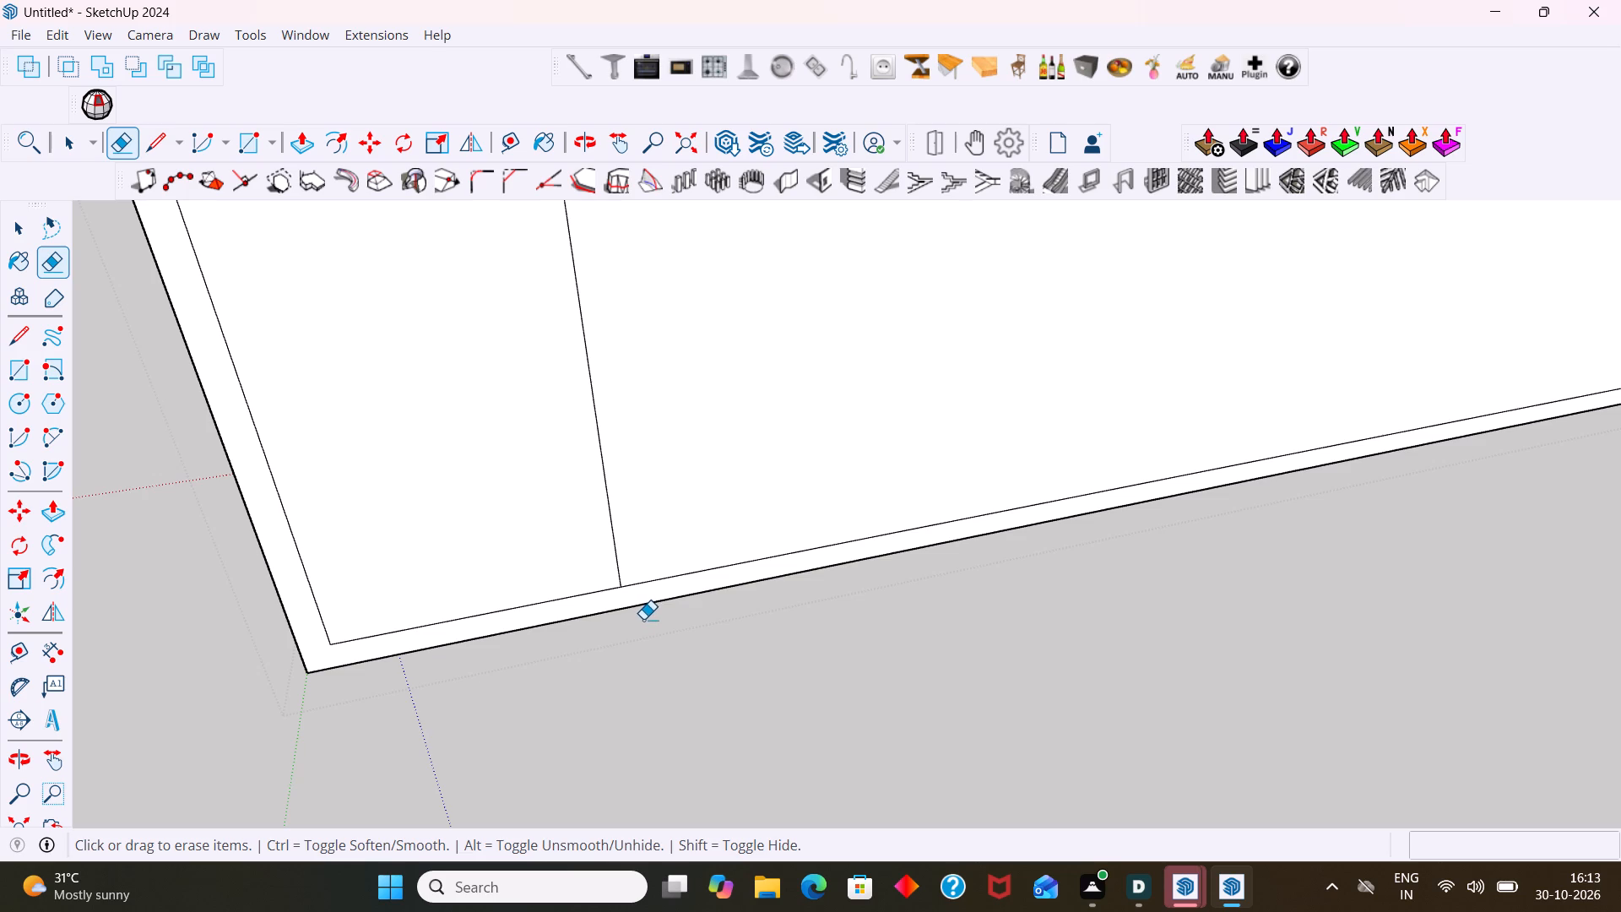
key(space)
Copy the divider line 9 mm to its right on the front face.
scroll(651, 621, down, 7)
shift+middle_drag(677, 637, 612, 757)
scroll(615, 708, down, 7)
scroll(598, 635, up, 2)
scroll(593, 636, down, 6)
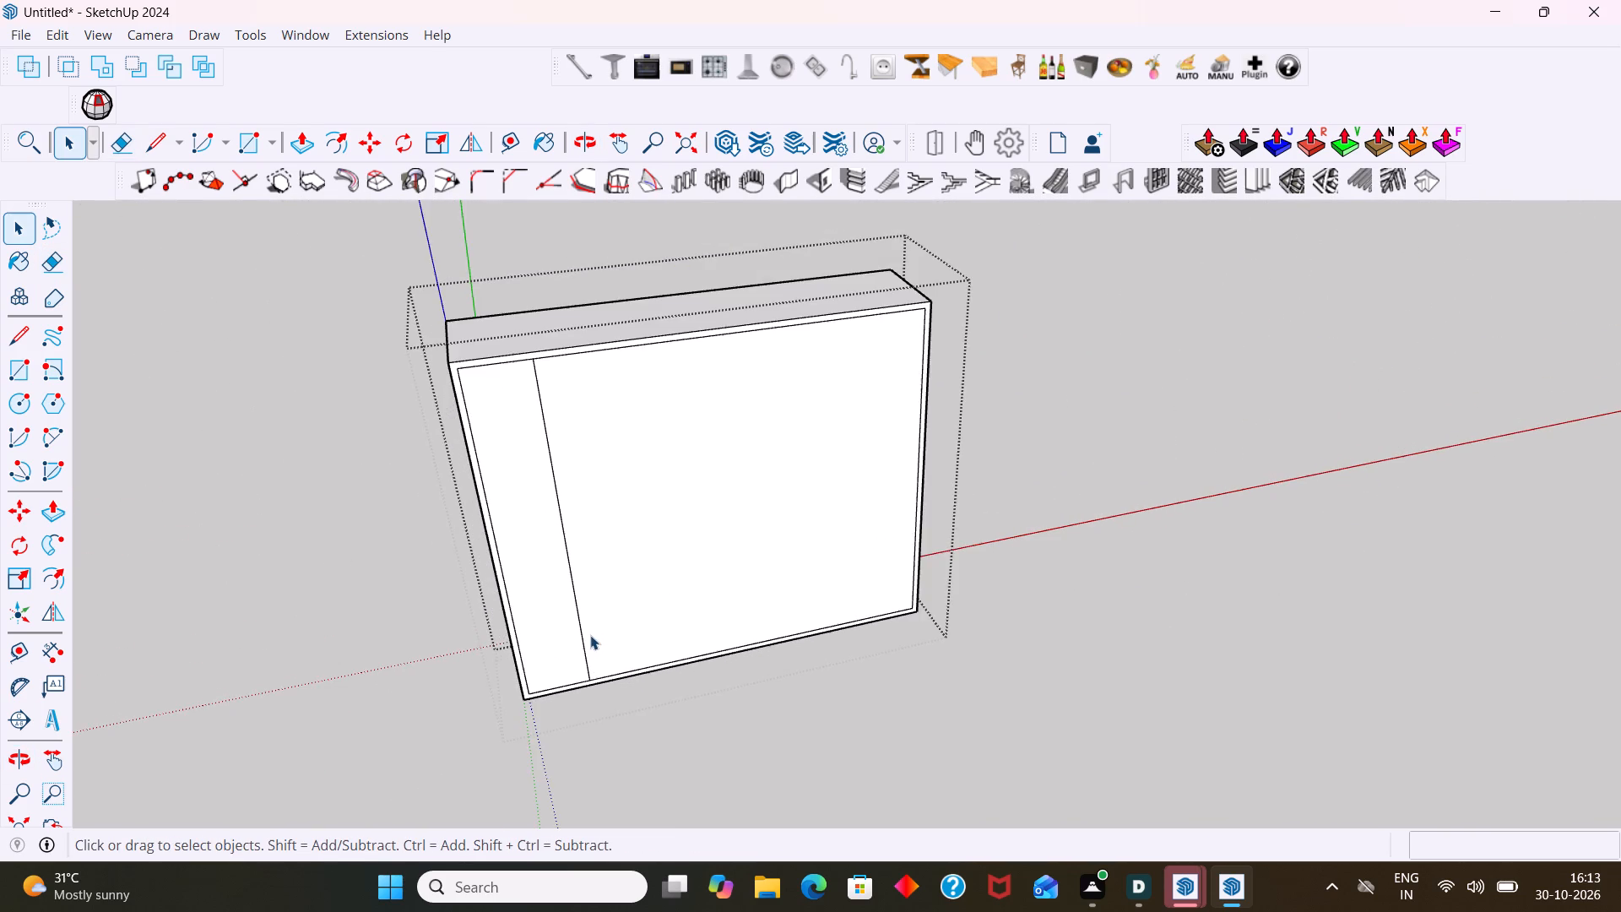
scroll(586, 630, up, 2)
click(581, 634)
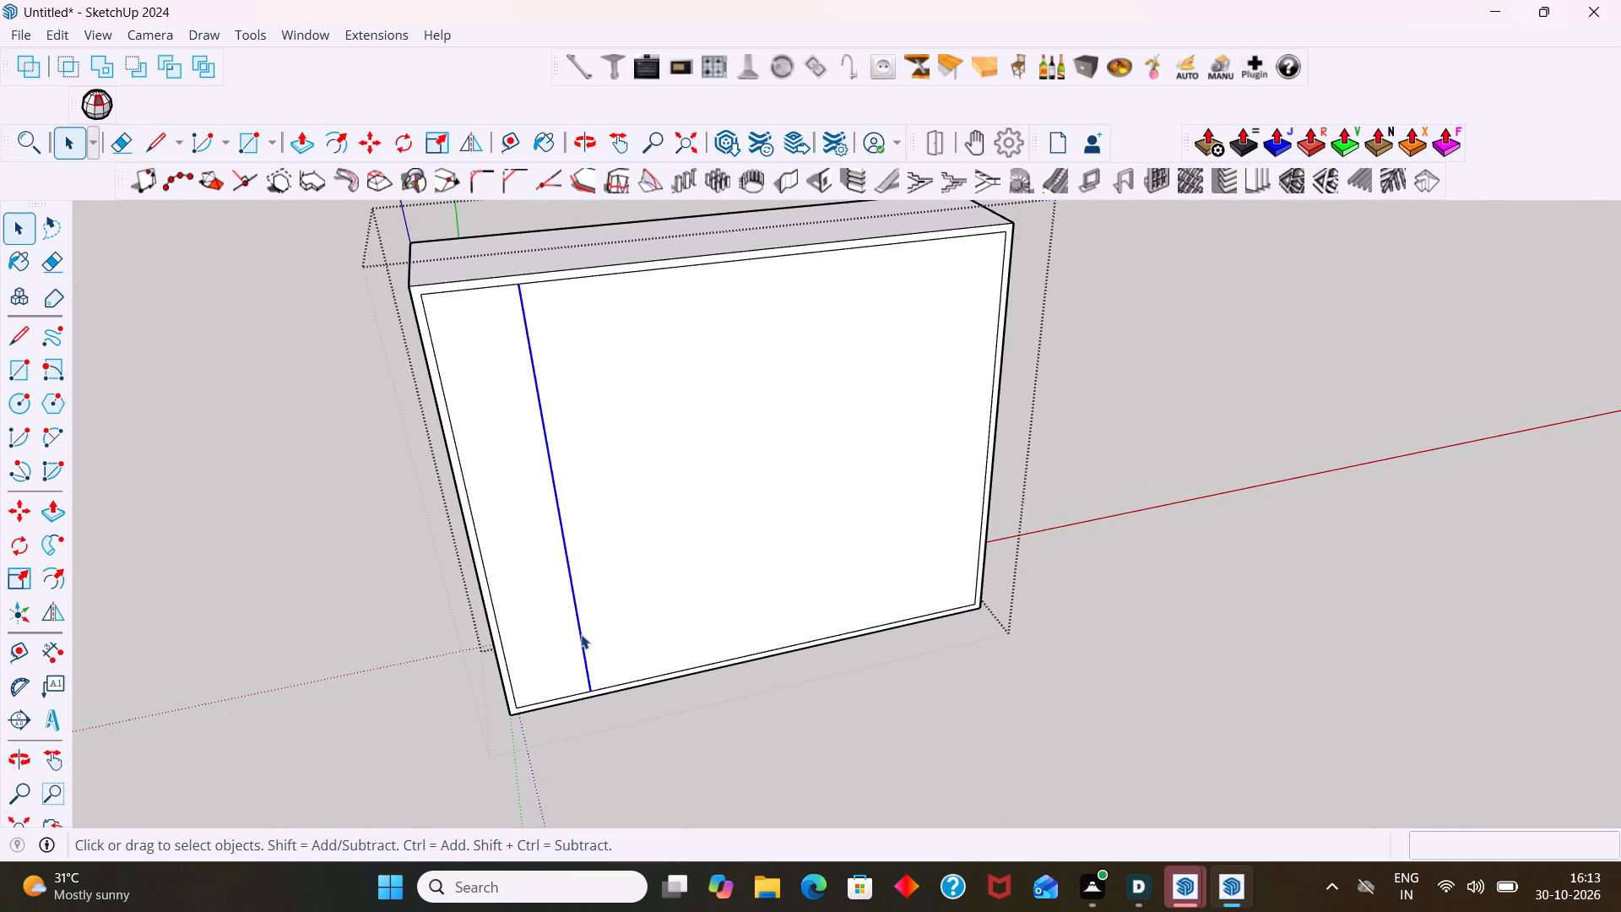
key(m)
click(581, 635)
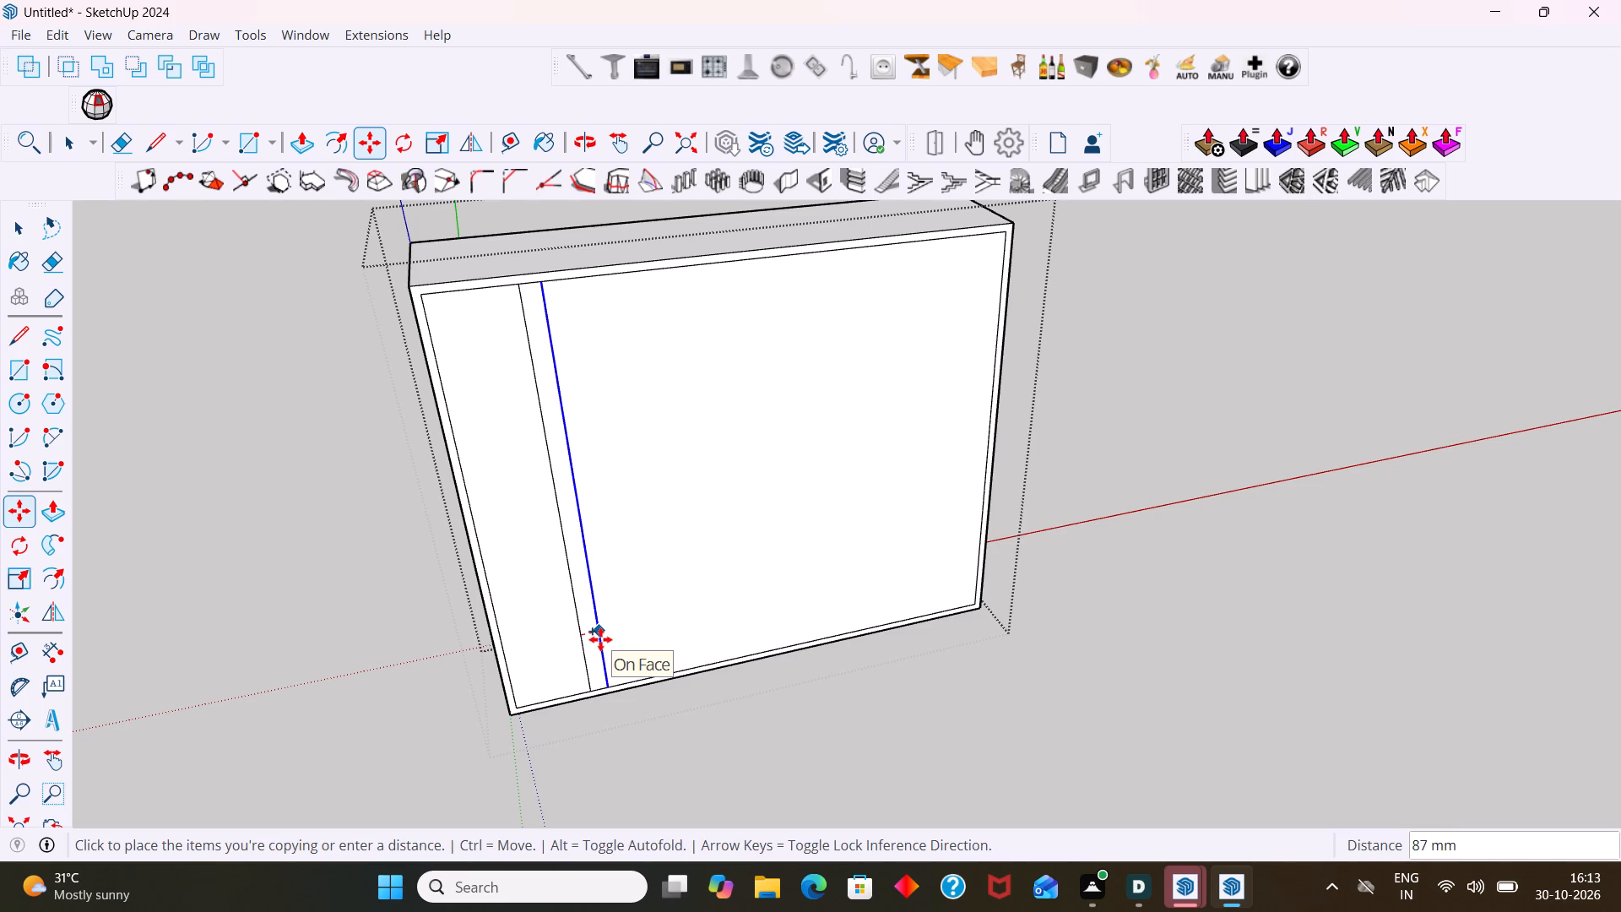
key(9)
key(Return)
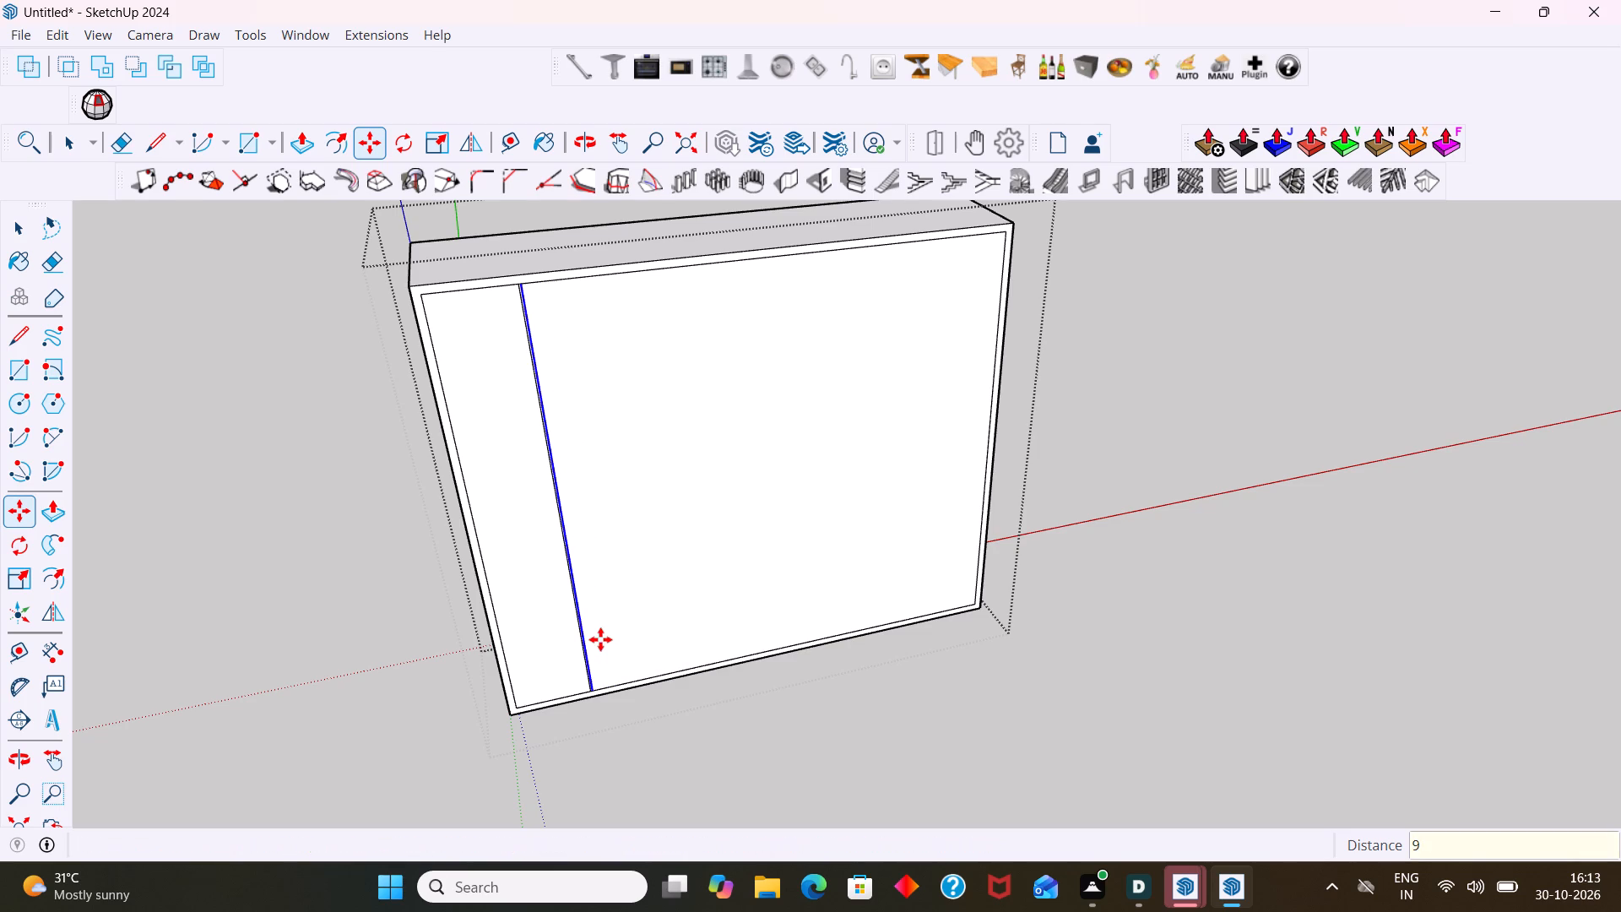
Copy the new offset line 18 mm back to the left, onto the other side of the divider's centre line.
scroll(621, 736, up, 6)
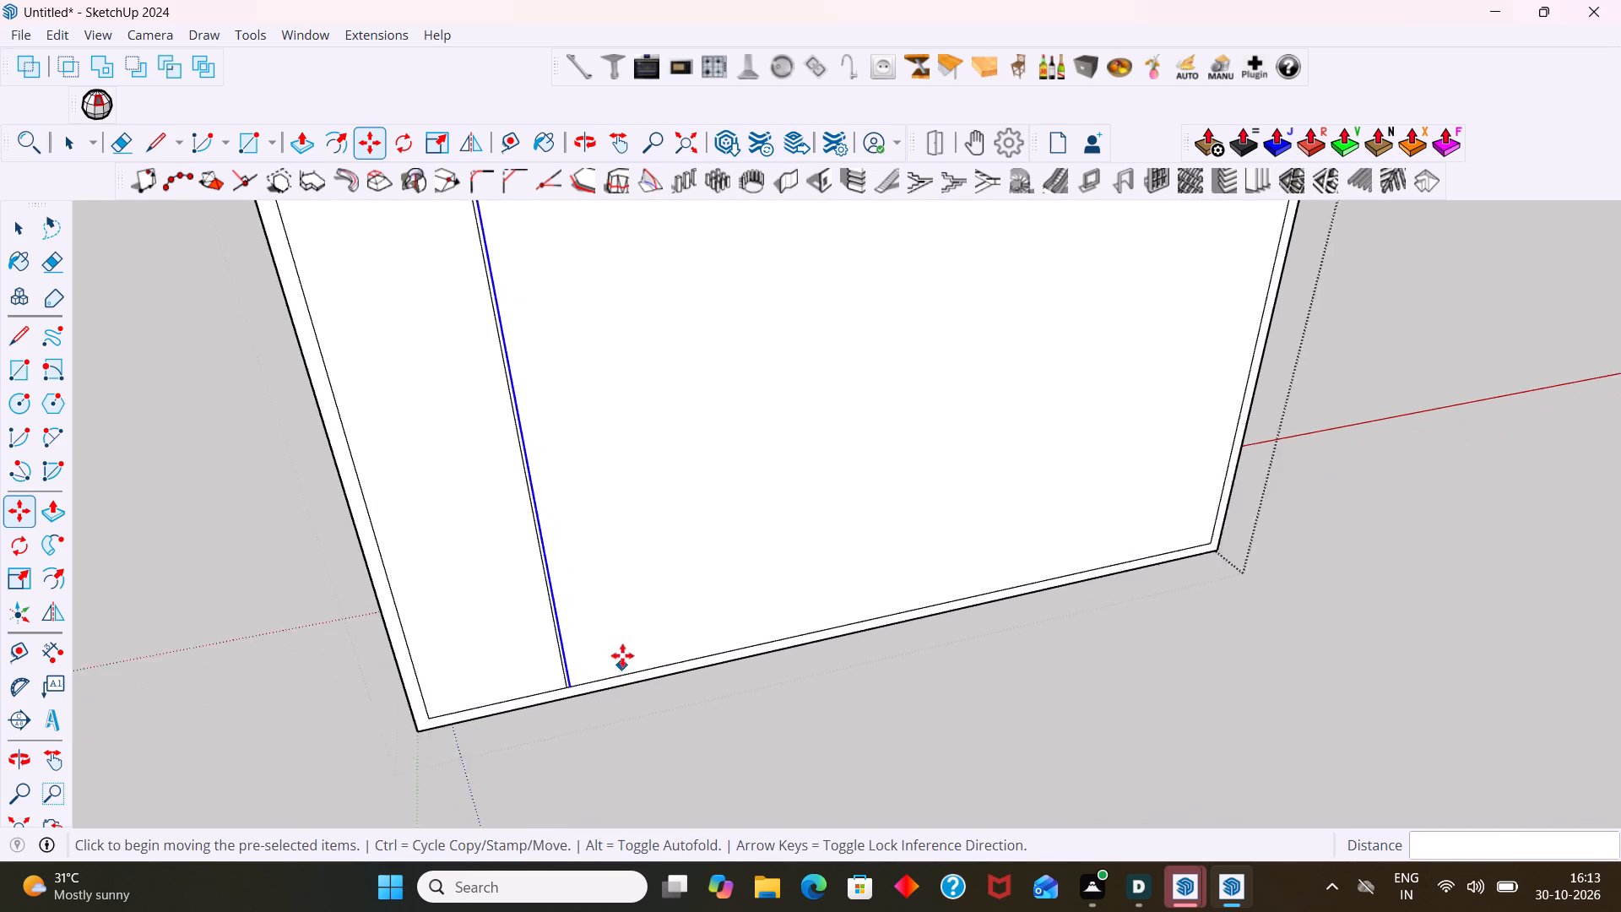
scroll(622, 655, up, 4)
scroll(542, 657, up, 2)
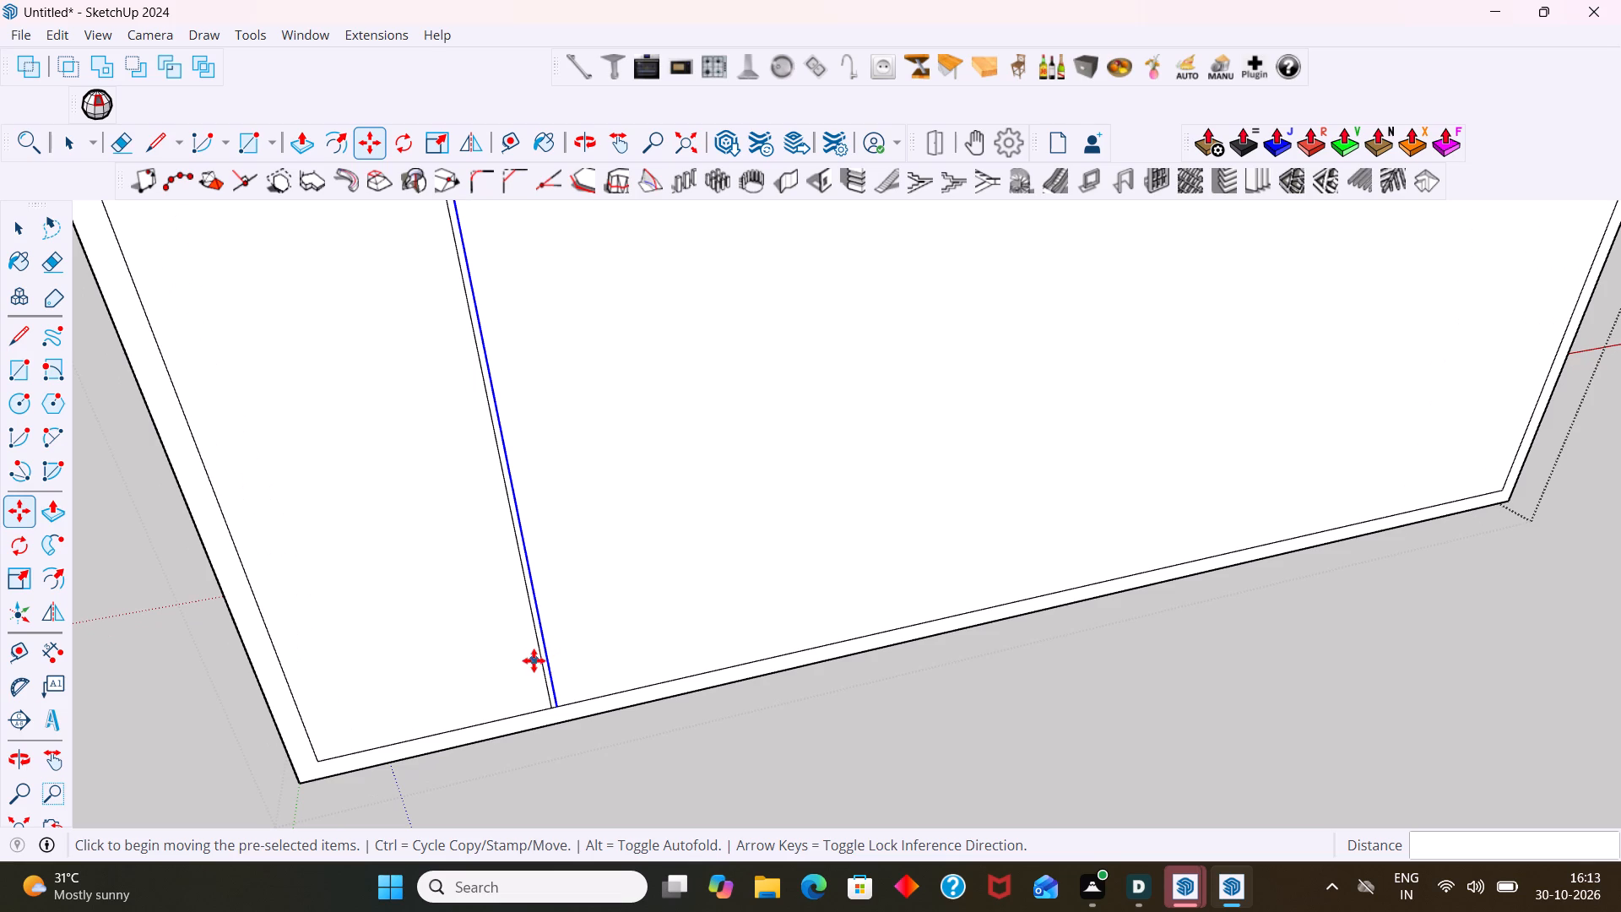
click(549, 663)
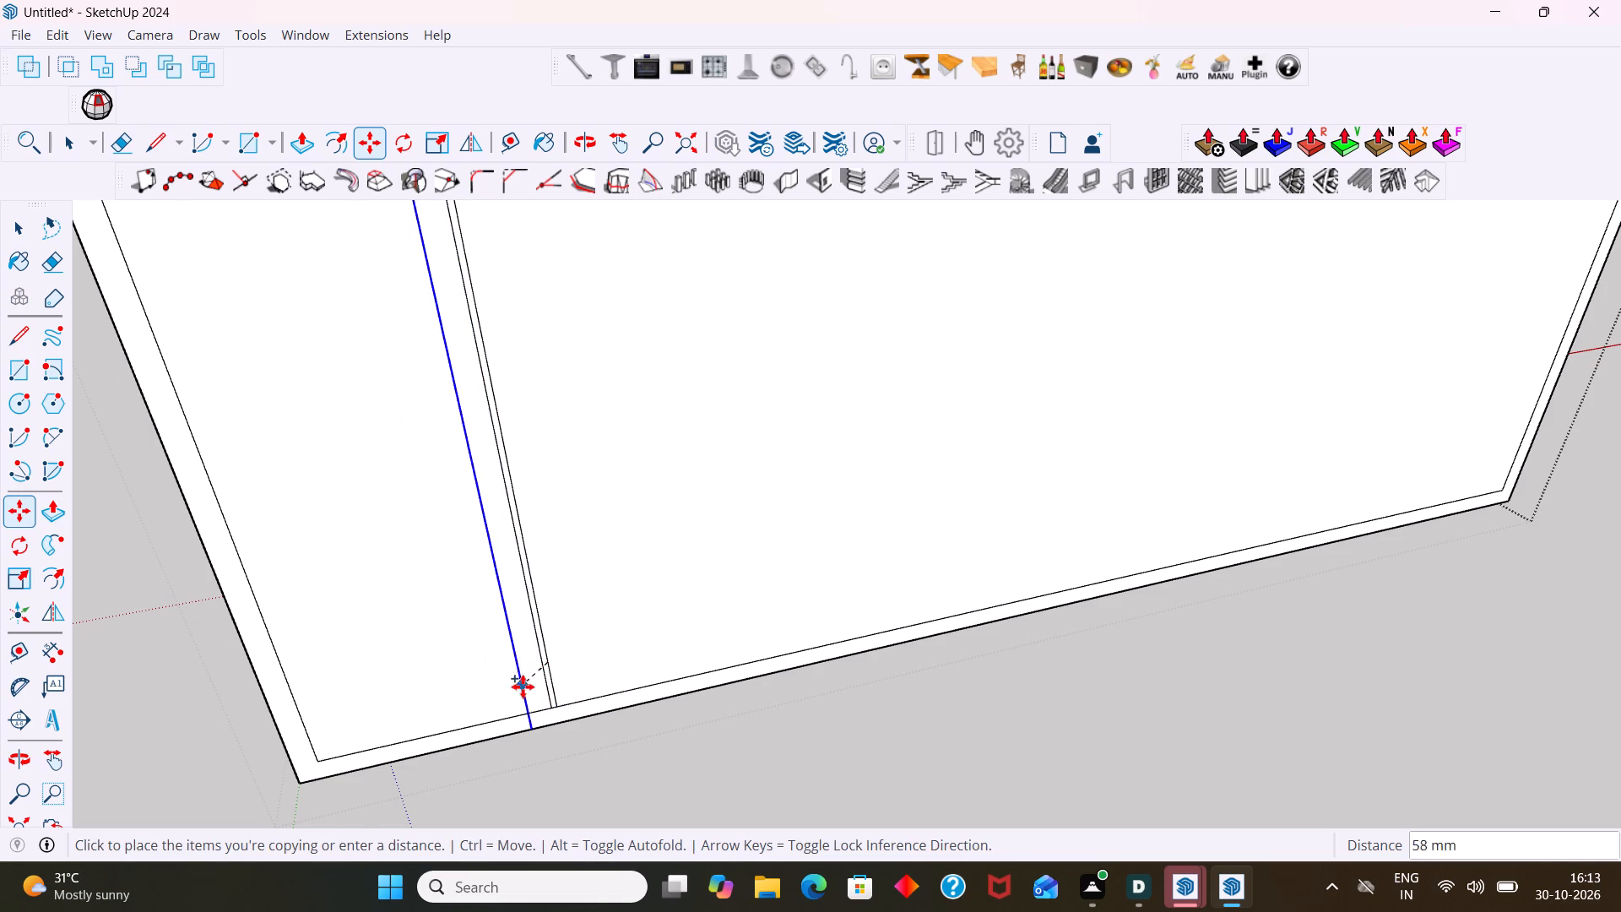
text(18)
key(Return)
key(space)
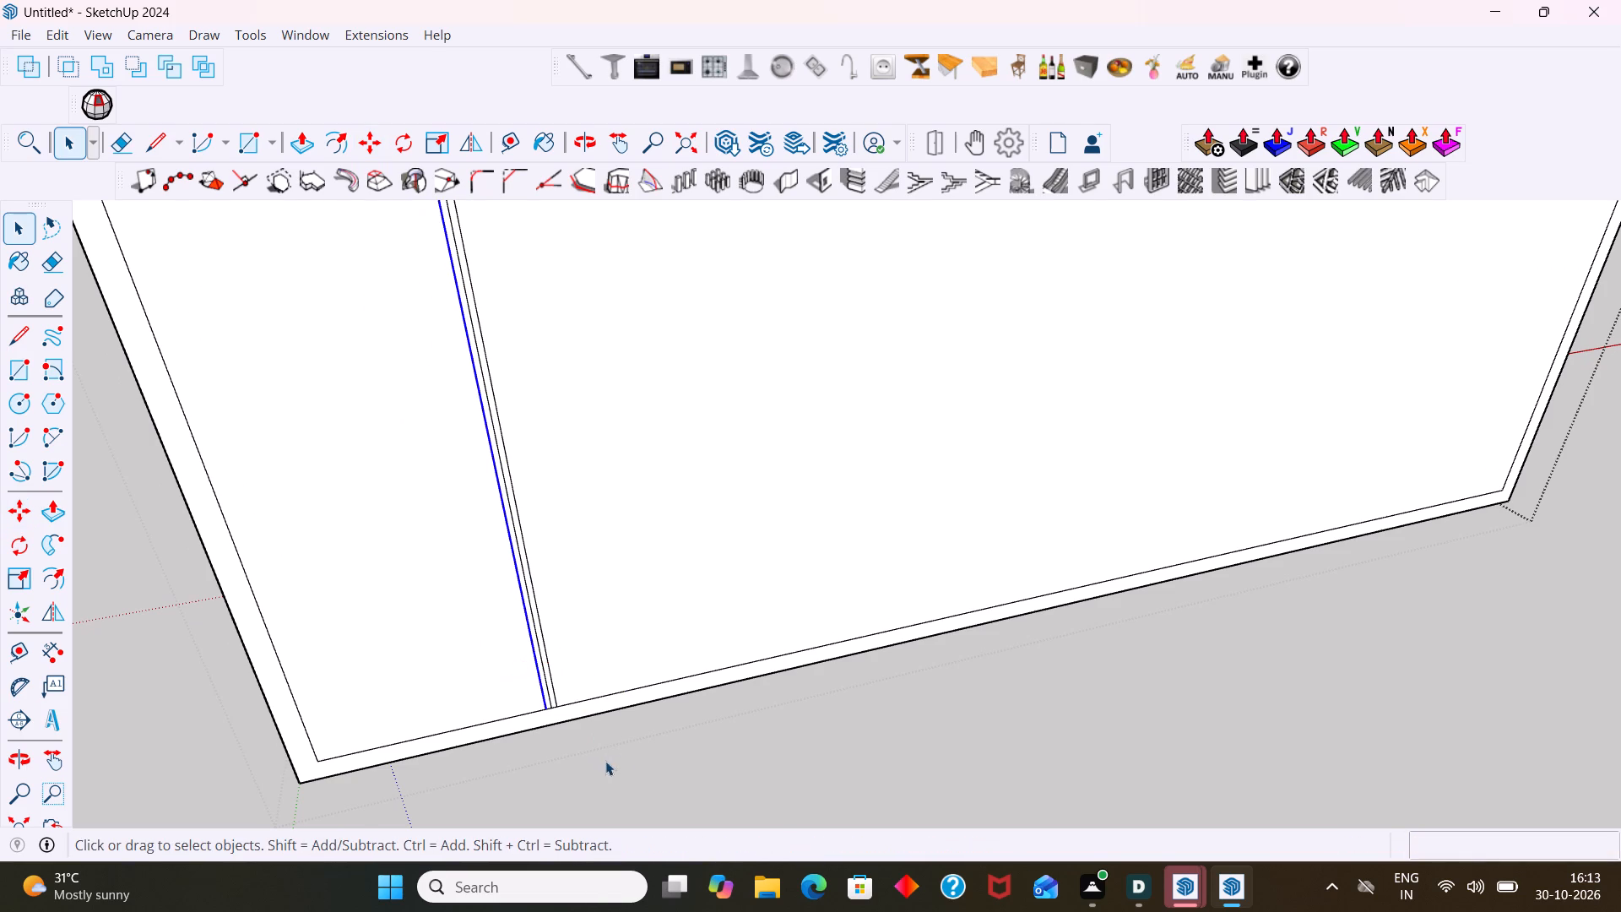
click(656, 728)
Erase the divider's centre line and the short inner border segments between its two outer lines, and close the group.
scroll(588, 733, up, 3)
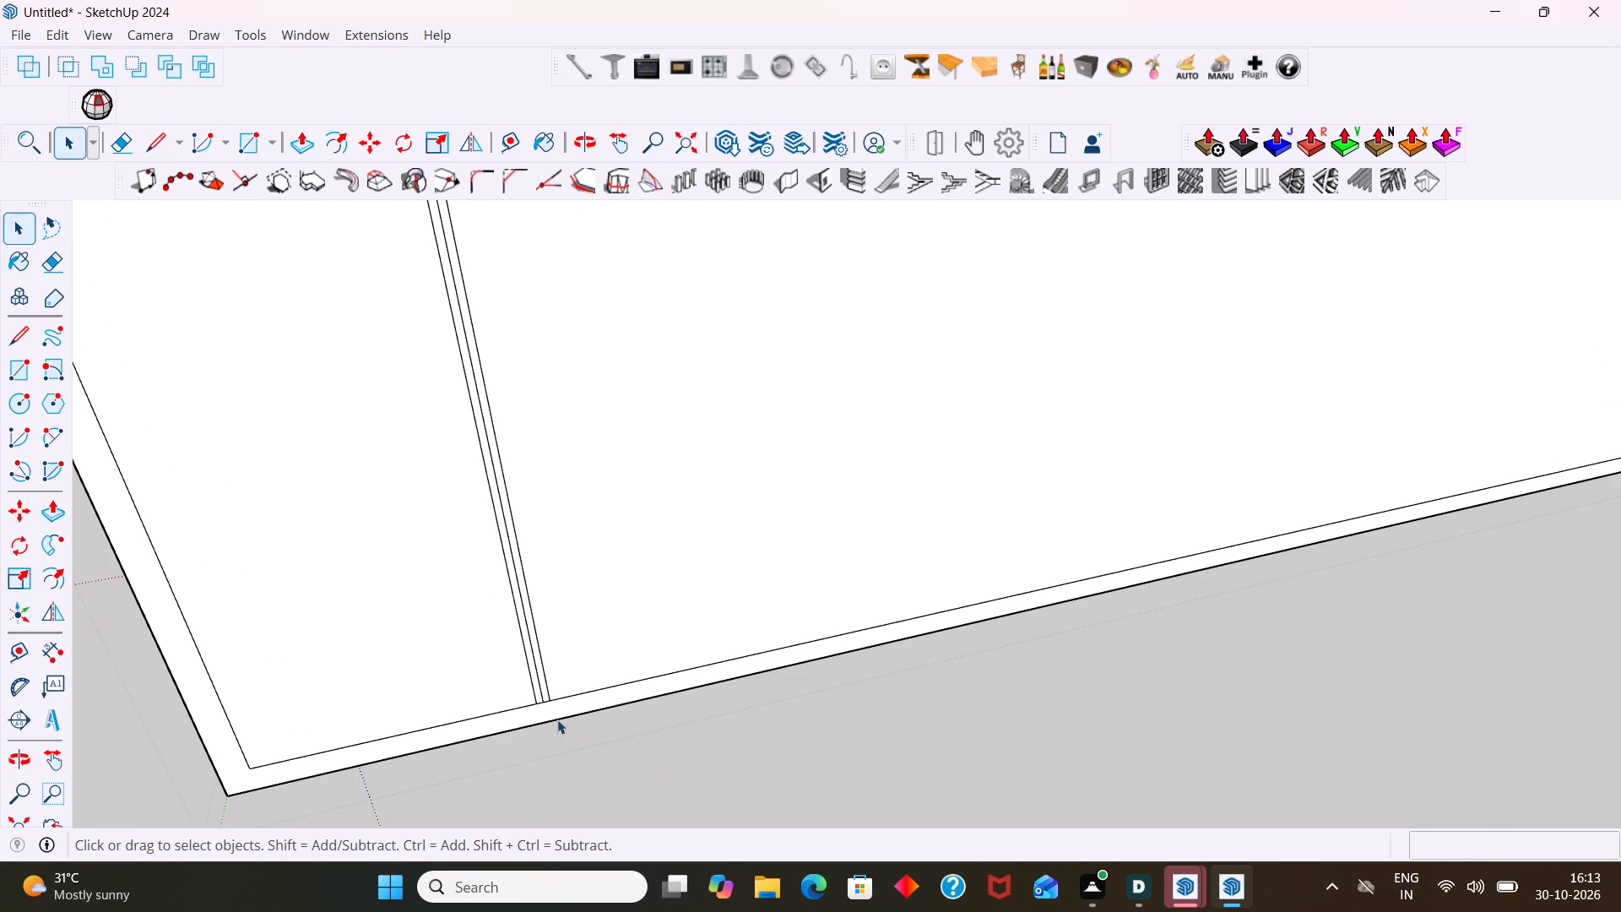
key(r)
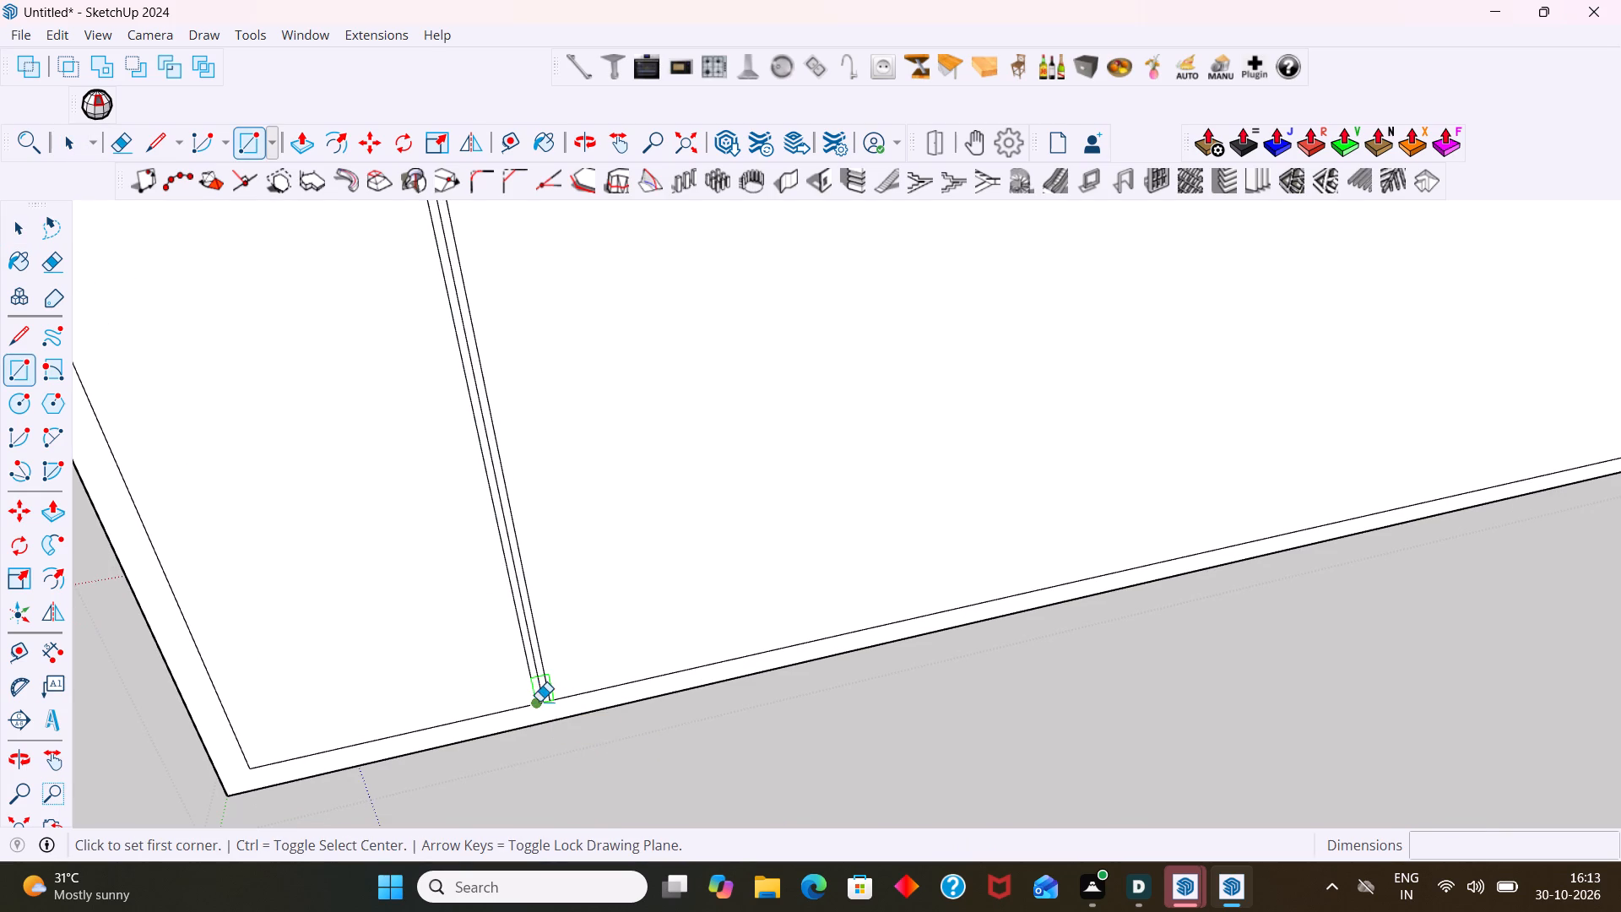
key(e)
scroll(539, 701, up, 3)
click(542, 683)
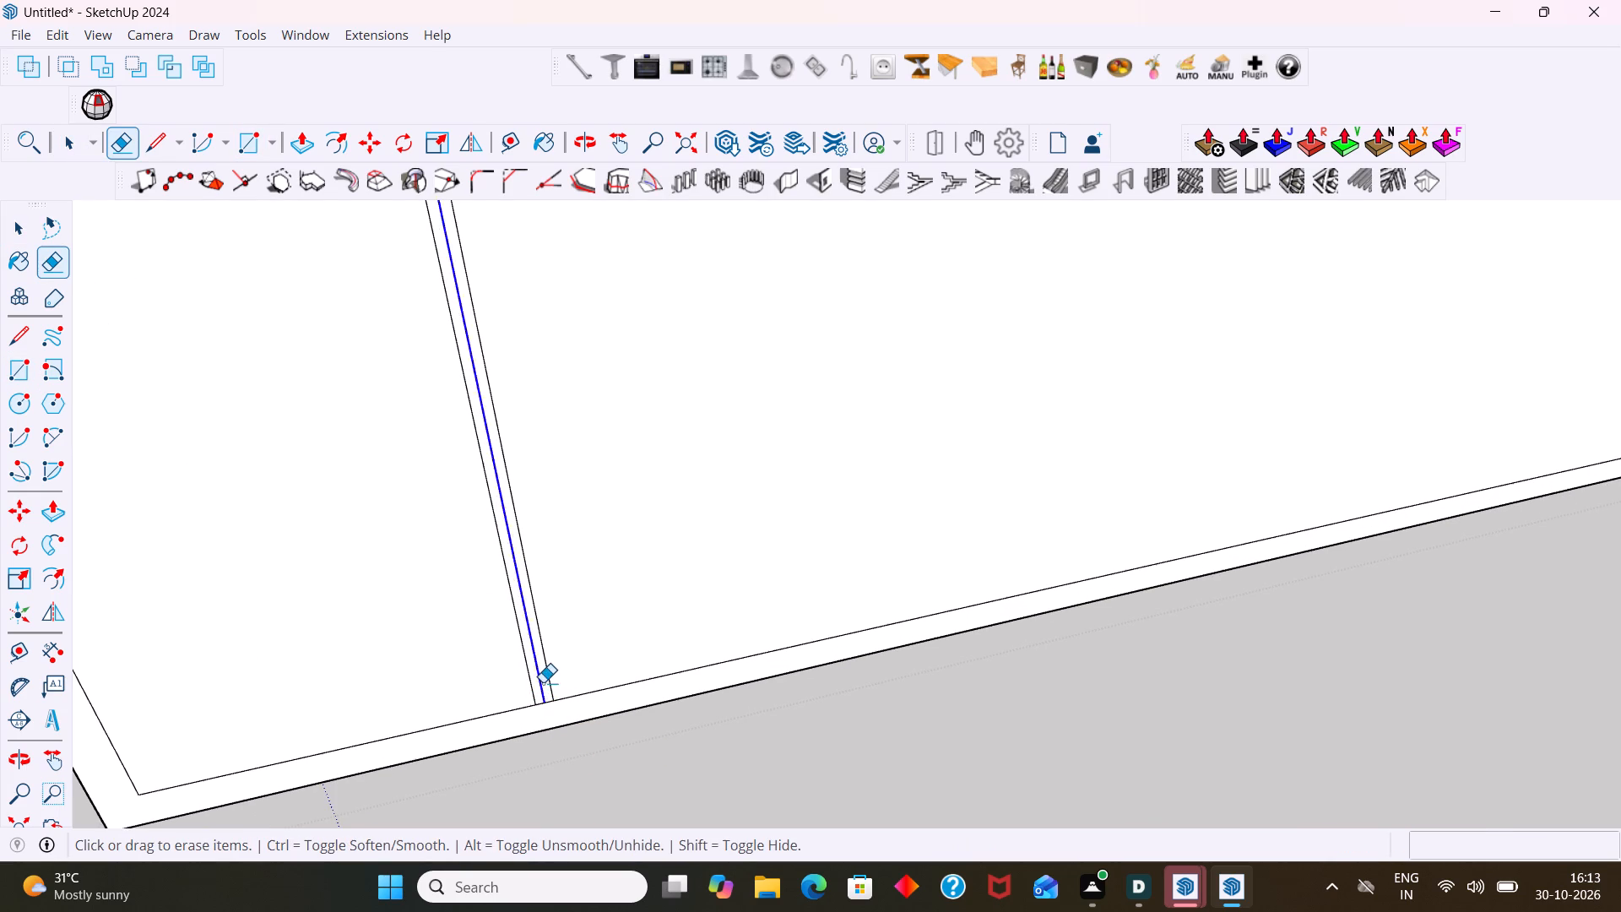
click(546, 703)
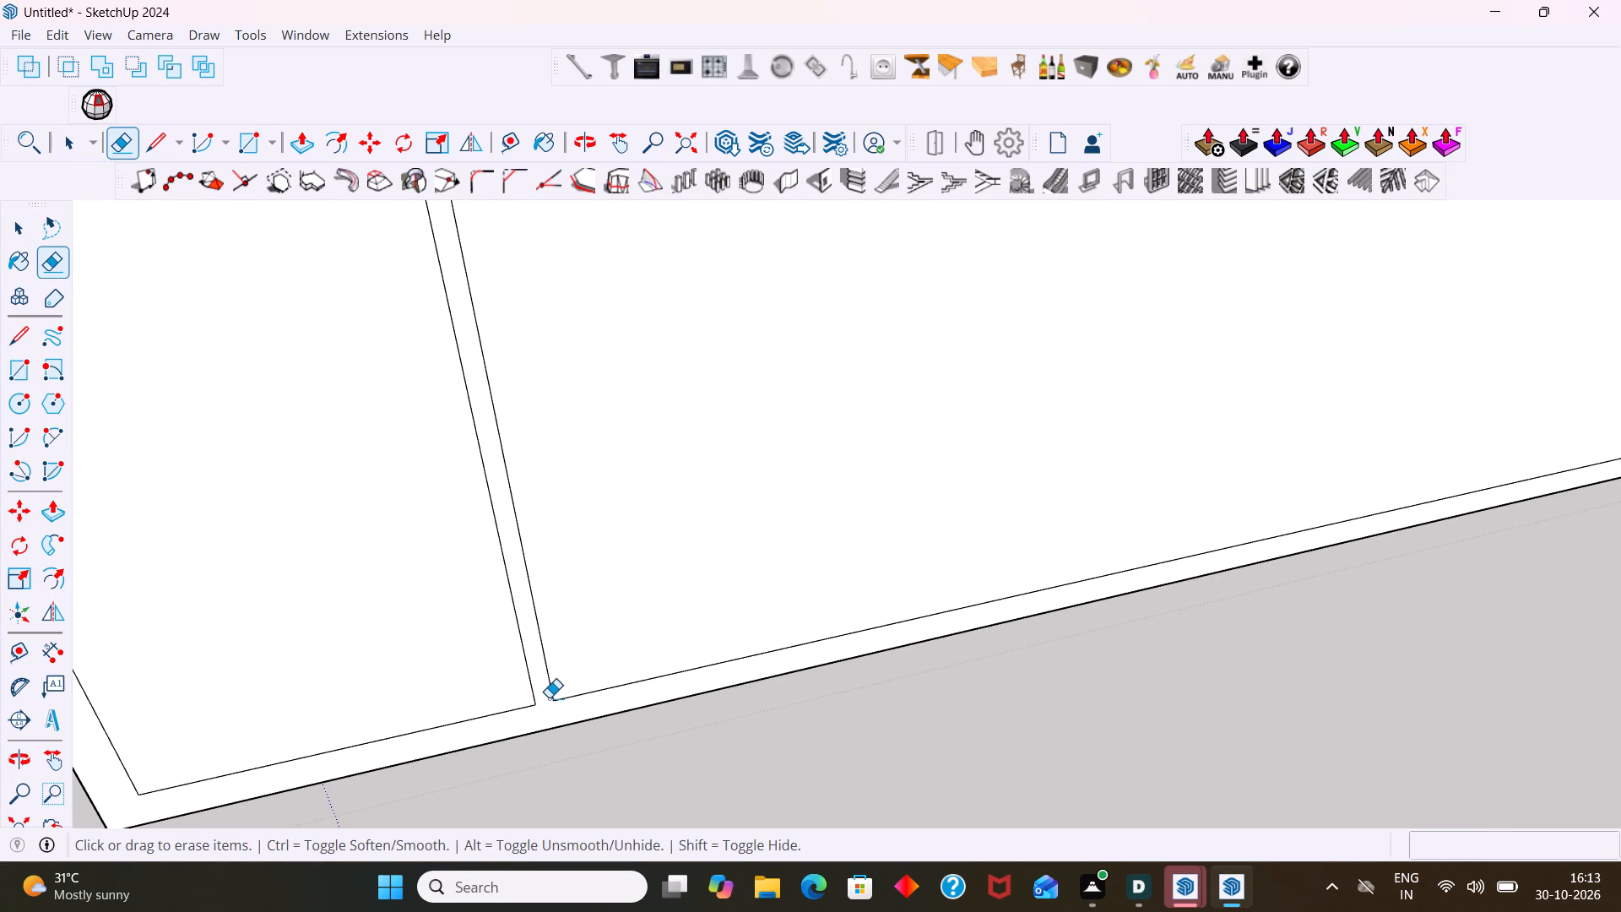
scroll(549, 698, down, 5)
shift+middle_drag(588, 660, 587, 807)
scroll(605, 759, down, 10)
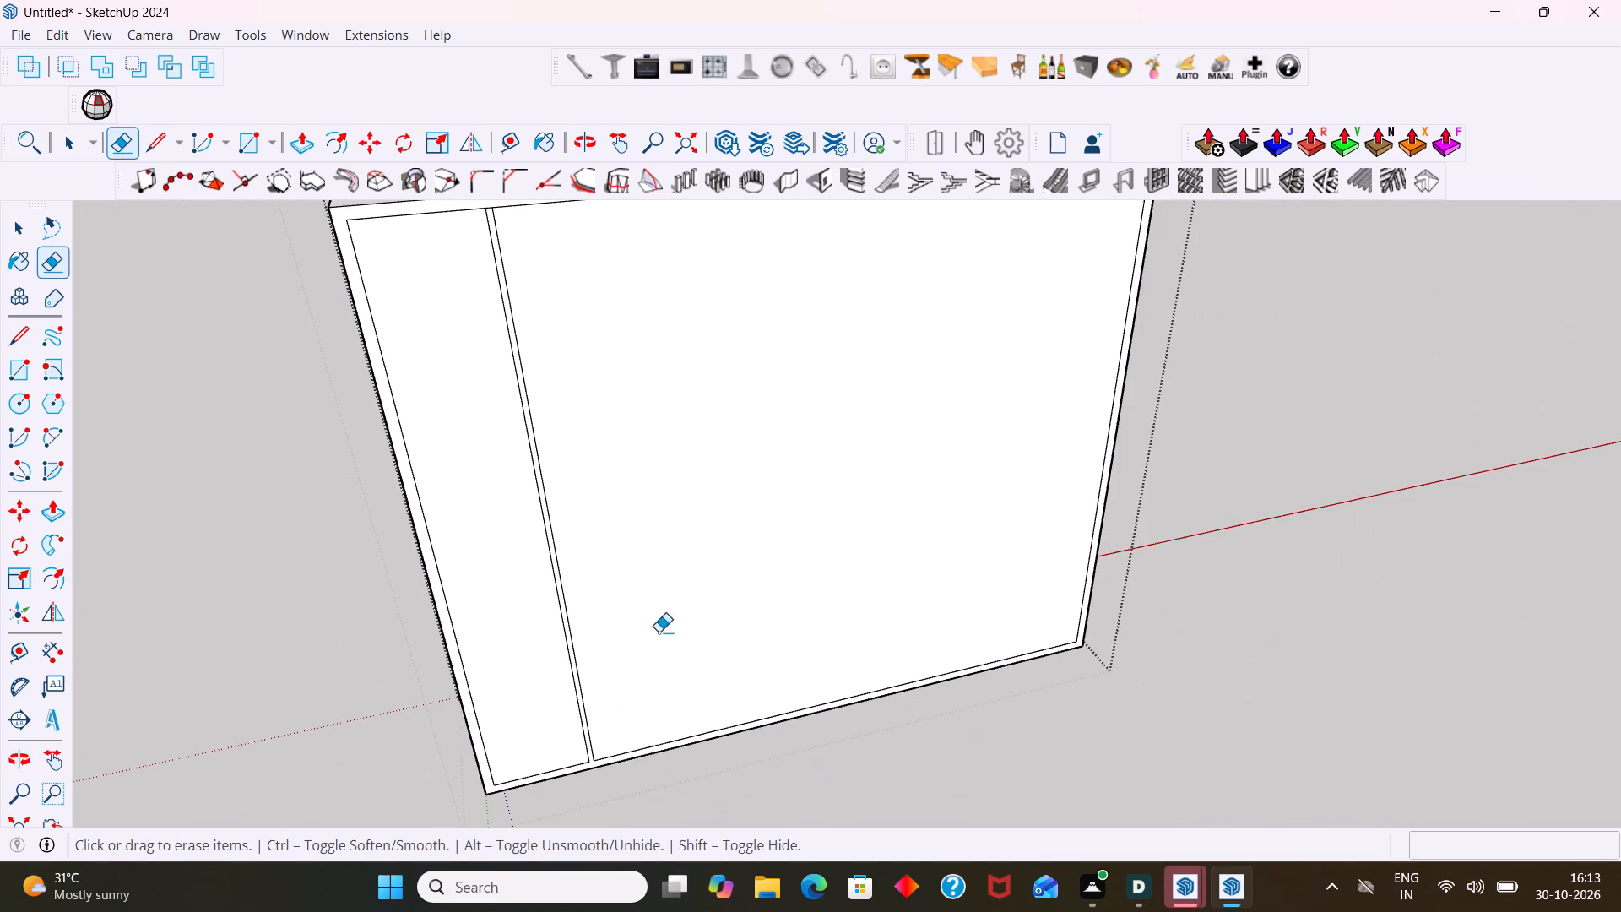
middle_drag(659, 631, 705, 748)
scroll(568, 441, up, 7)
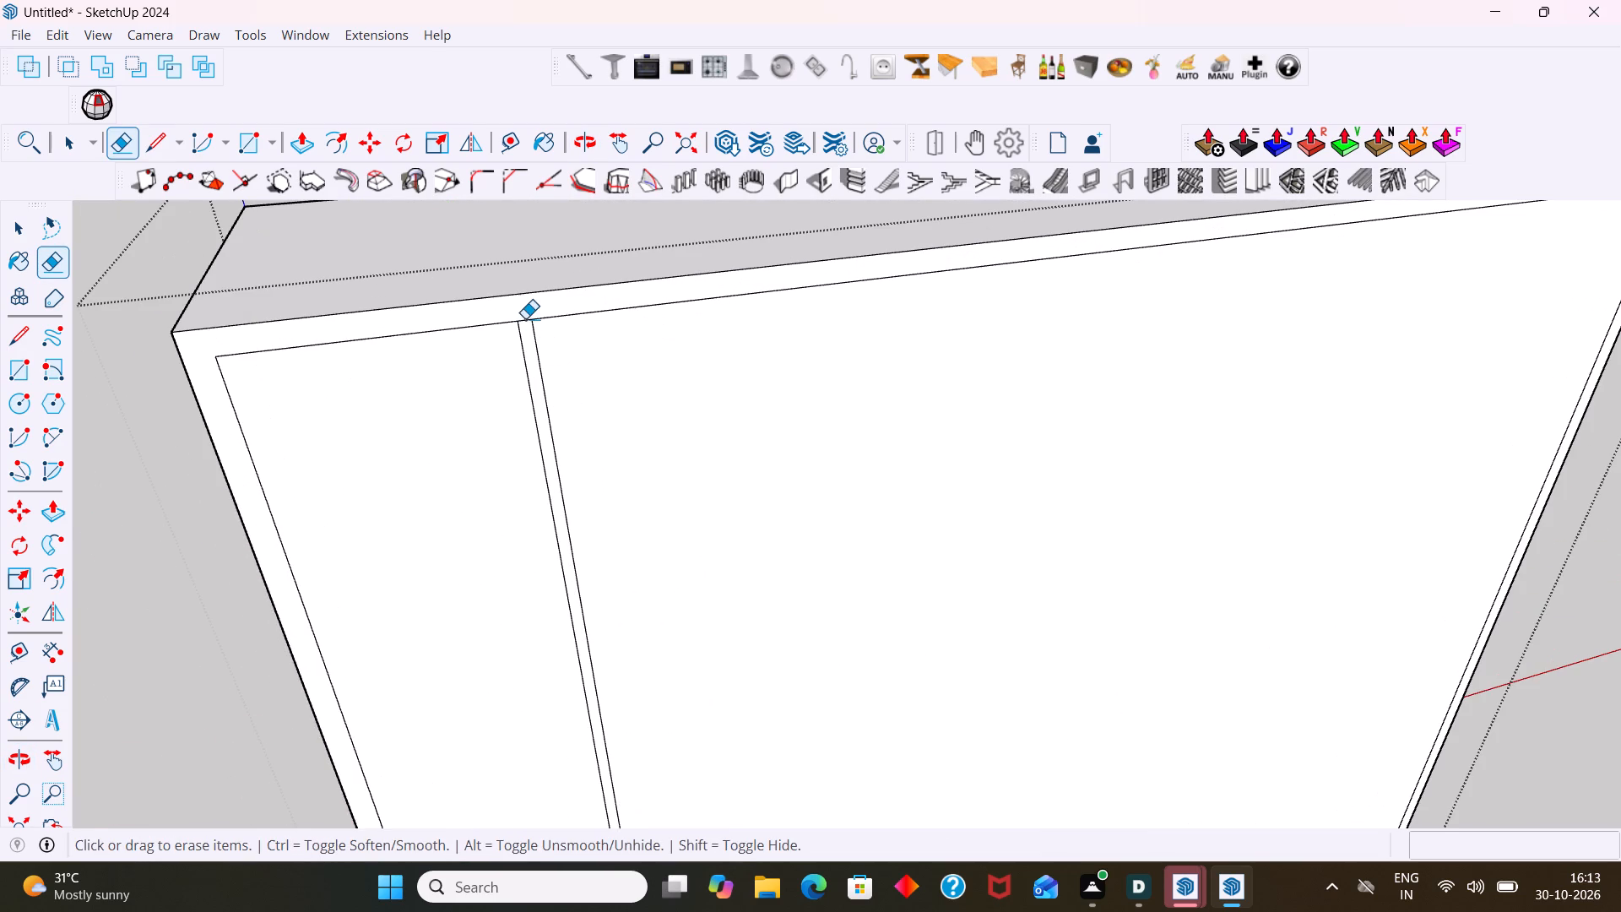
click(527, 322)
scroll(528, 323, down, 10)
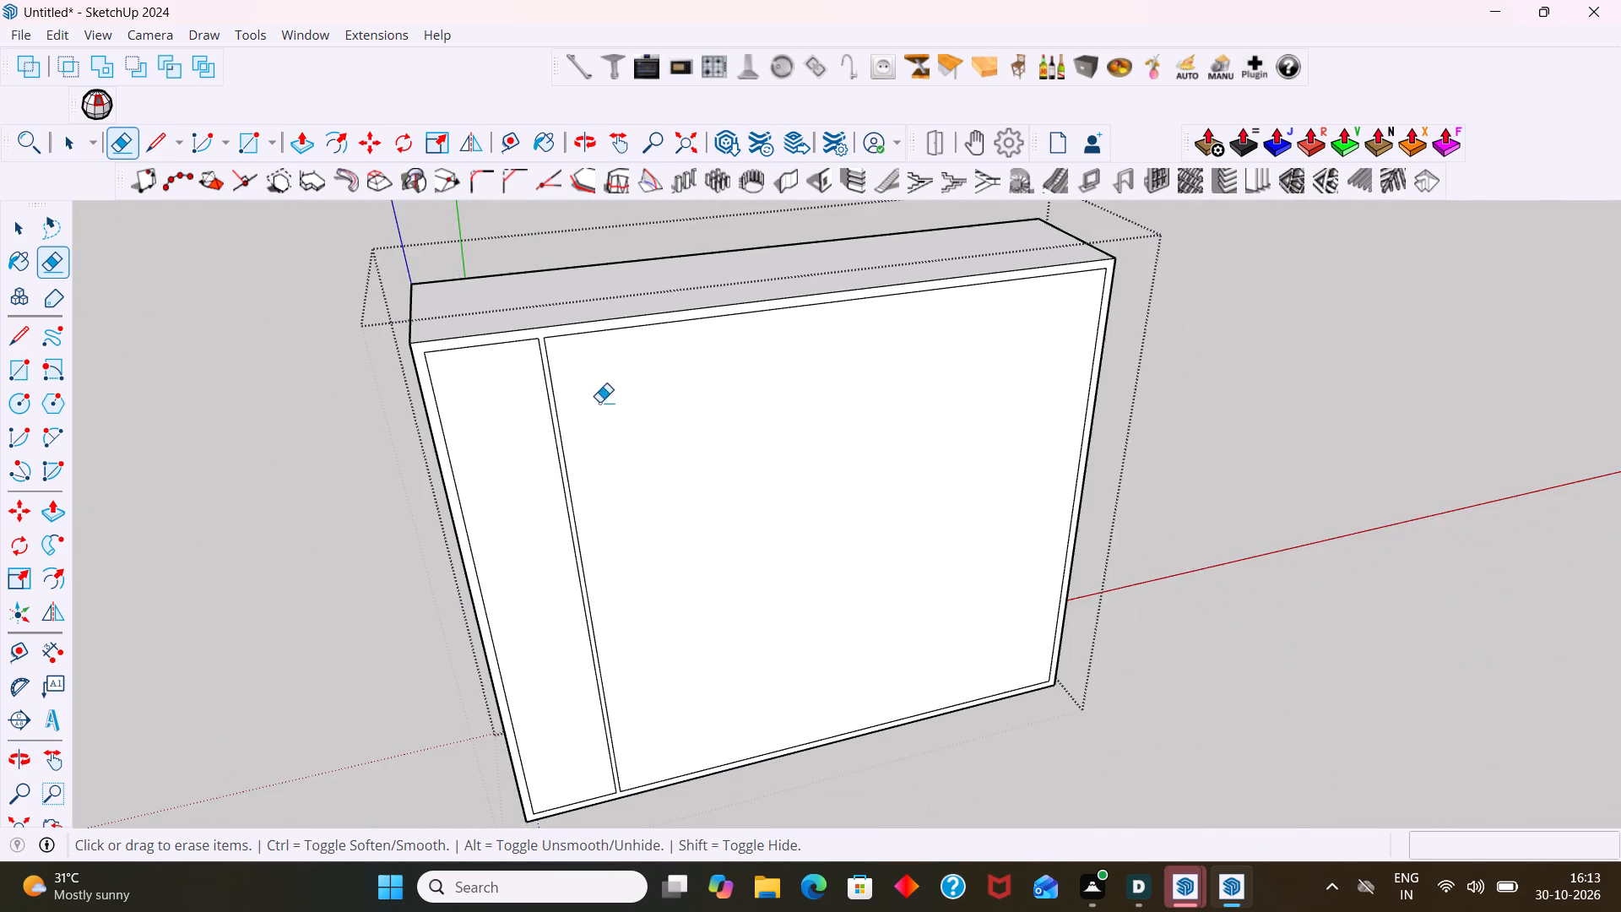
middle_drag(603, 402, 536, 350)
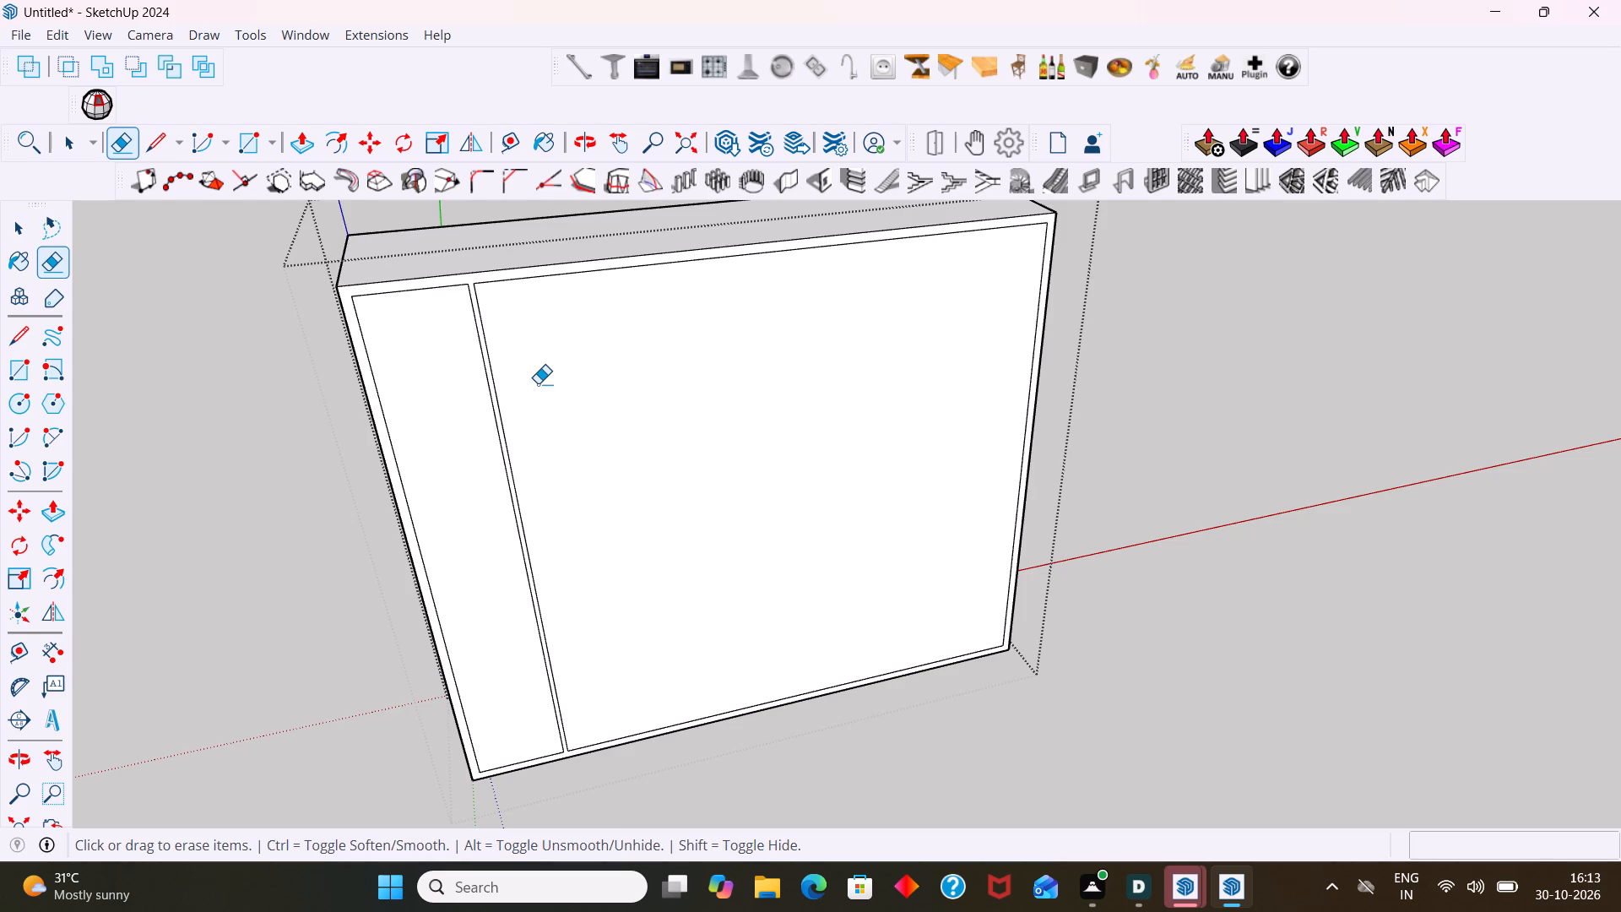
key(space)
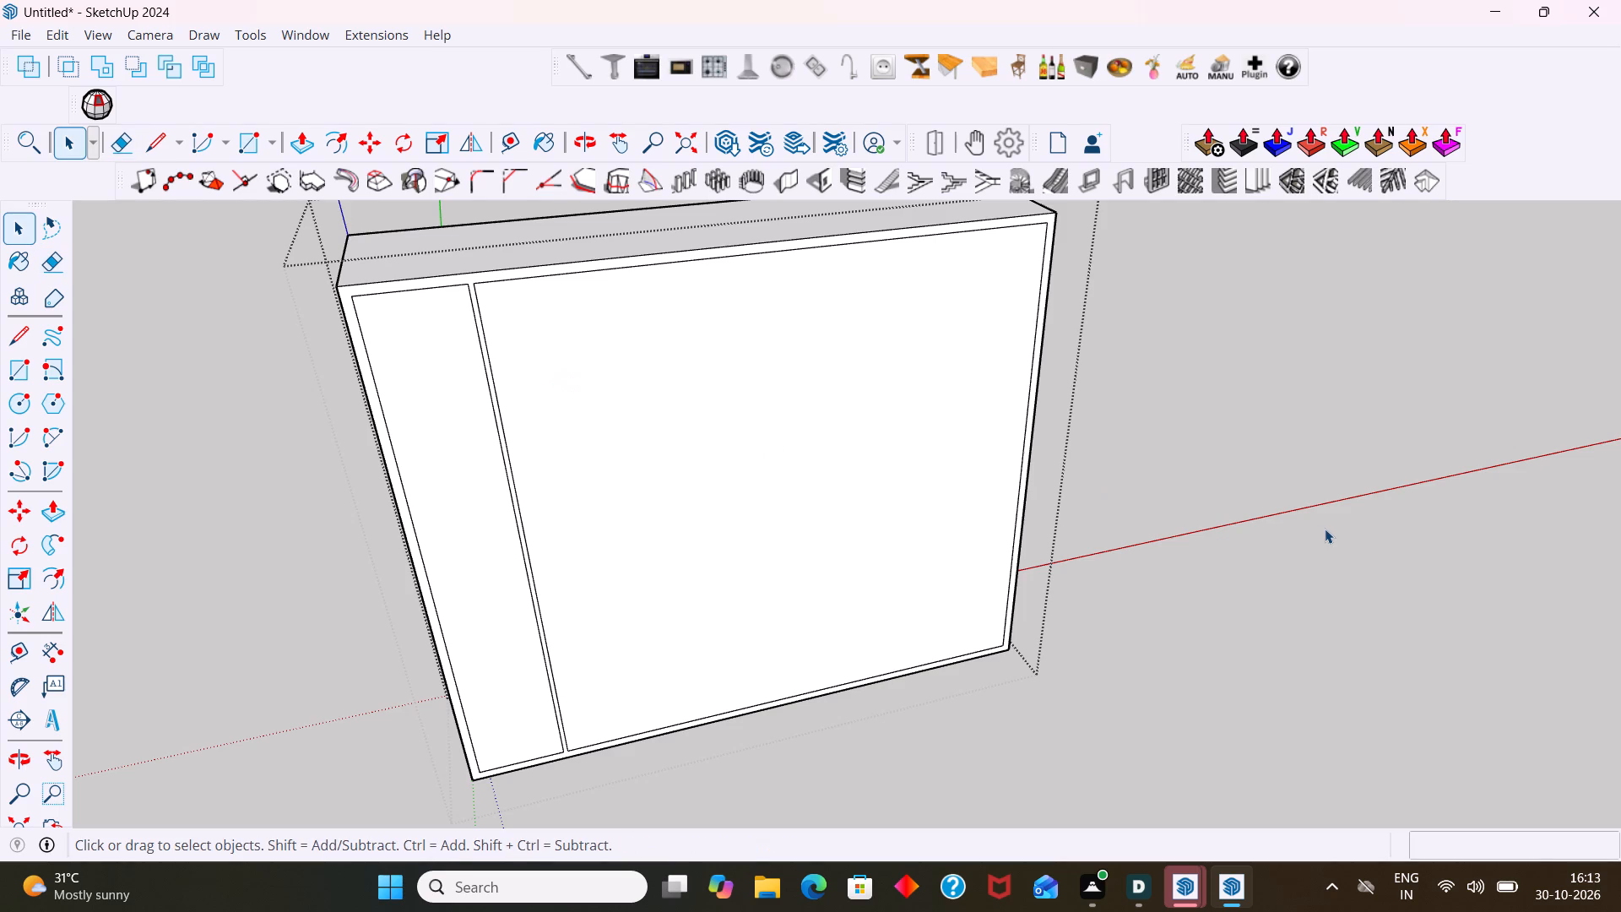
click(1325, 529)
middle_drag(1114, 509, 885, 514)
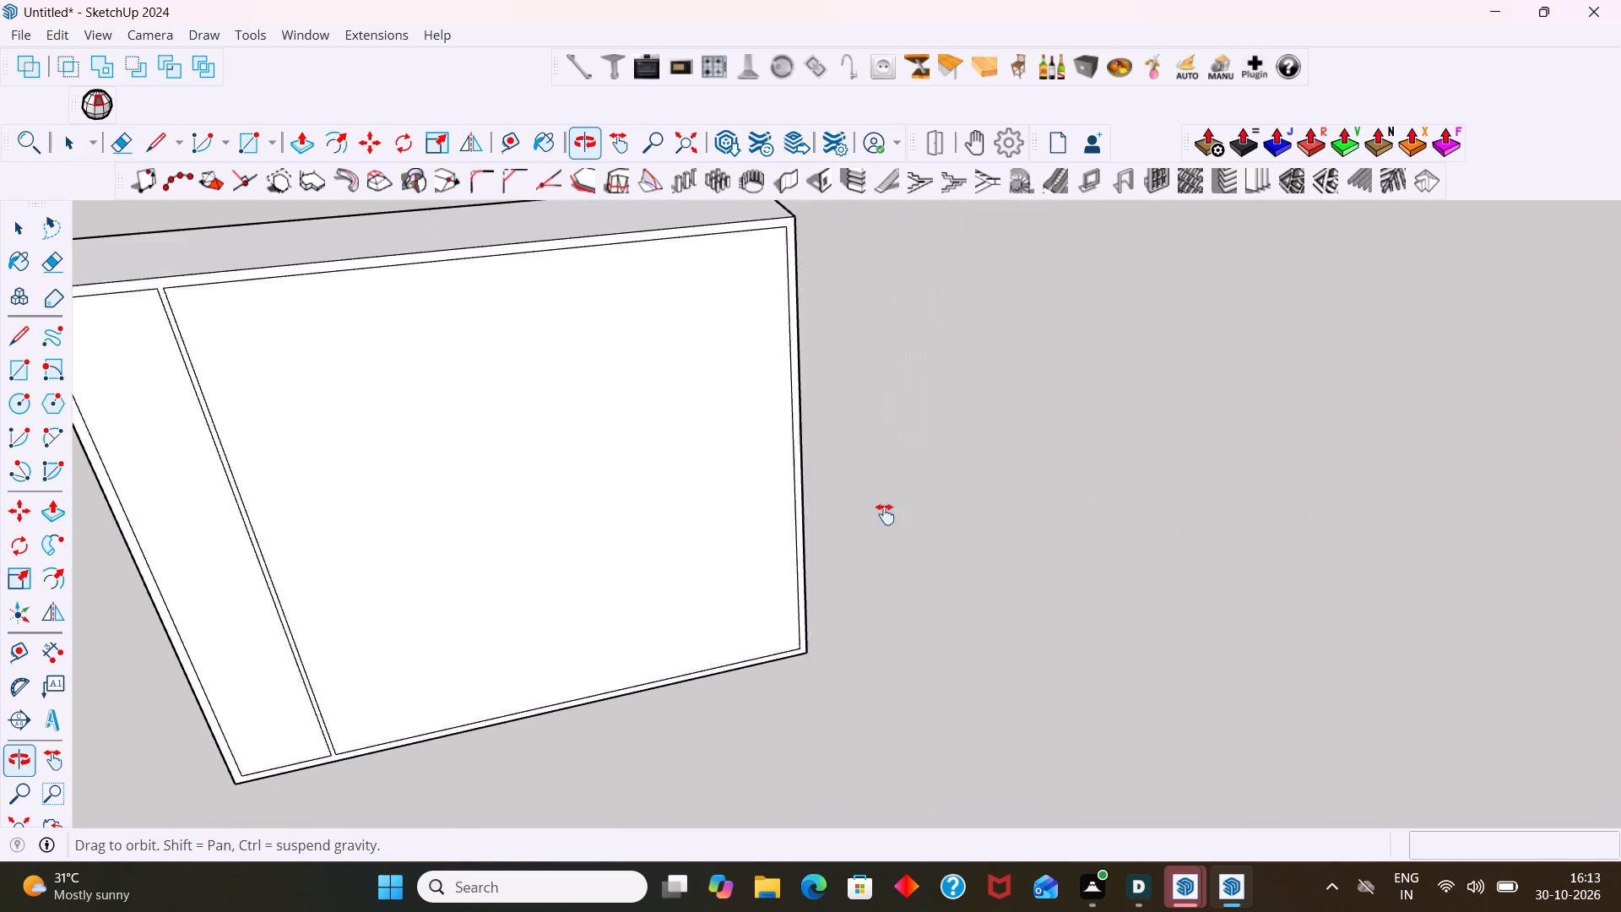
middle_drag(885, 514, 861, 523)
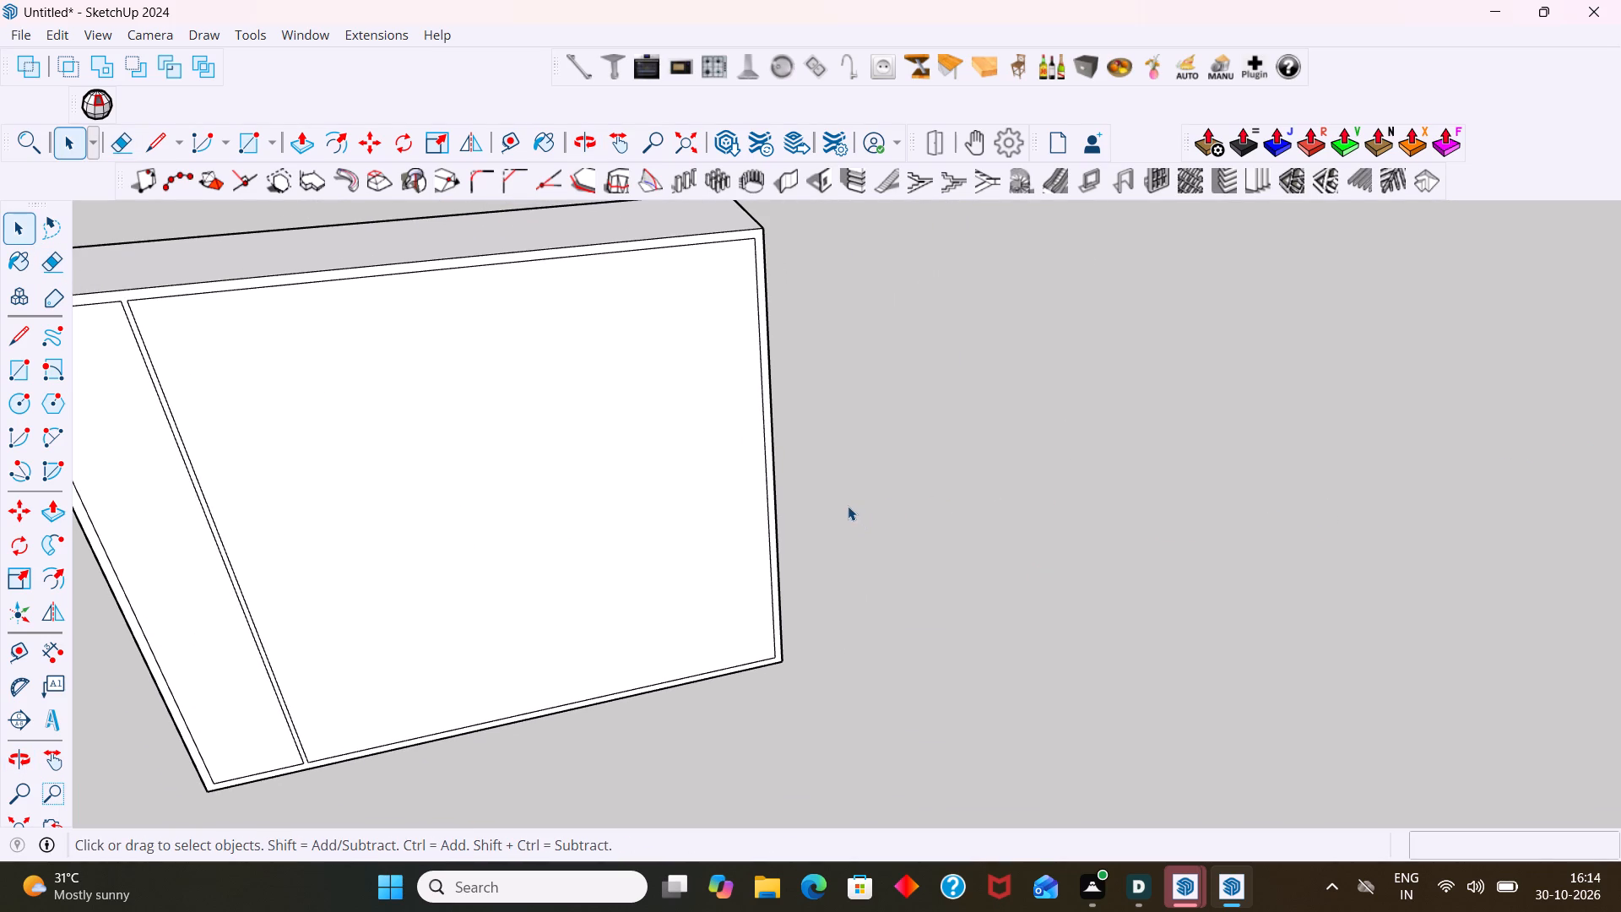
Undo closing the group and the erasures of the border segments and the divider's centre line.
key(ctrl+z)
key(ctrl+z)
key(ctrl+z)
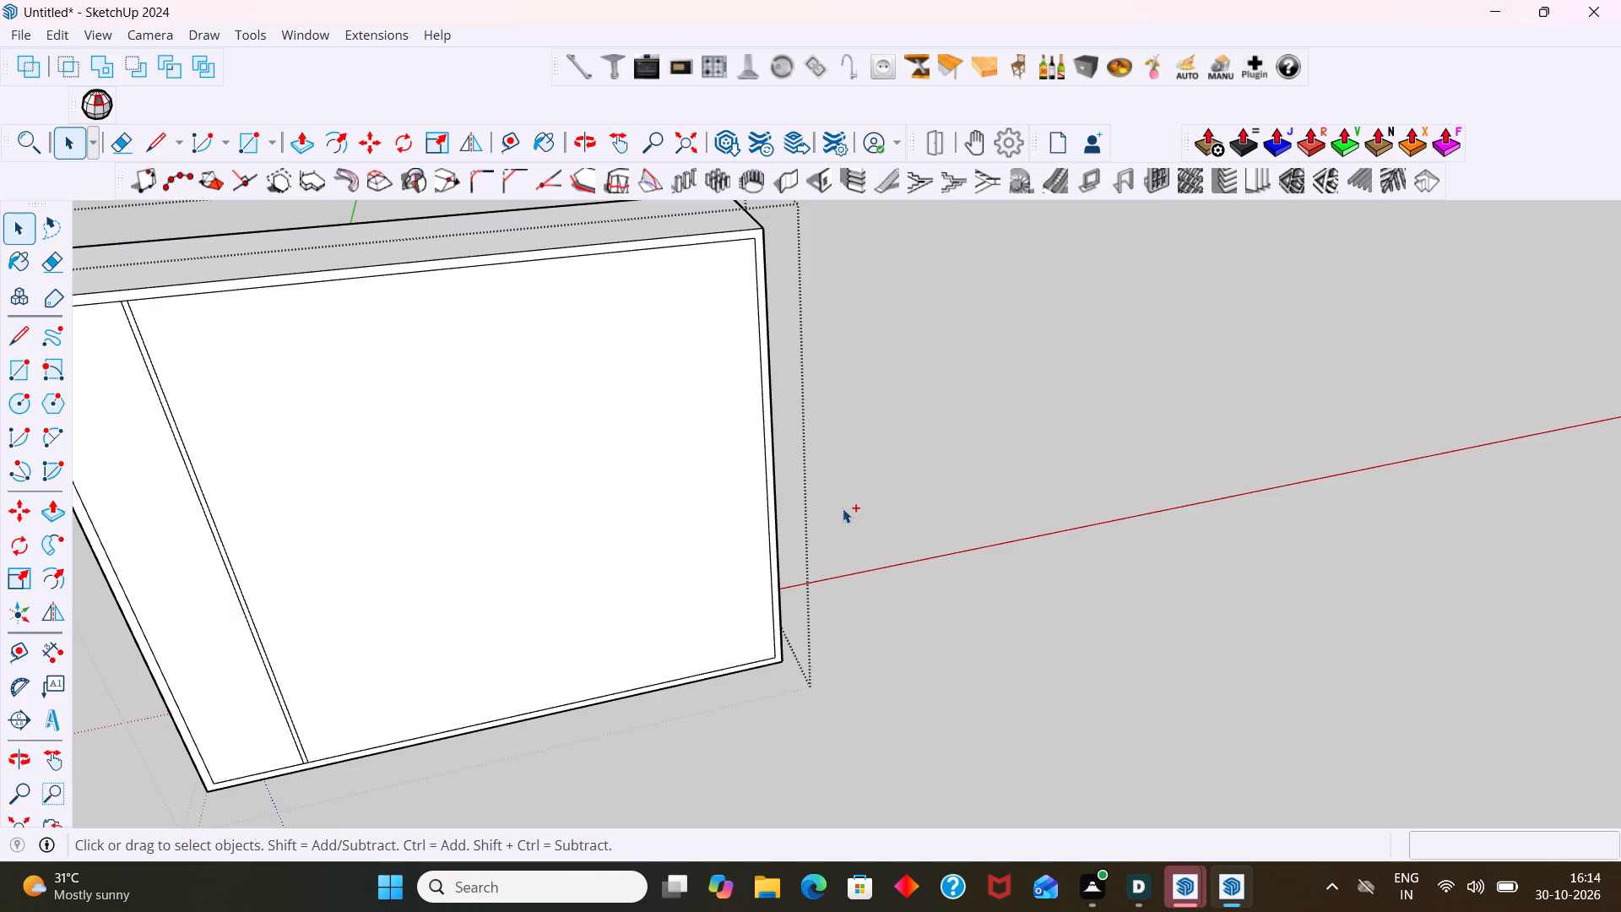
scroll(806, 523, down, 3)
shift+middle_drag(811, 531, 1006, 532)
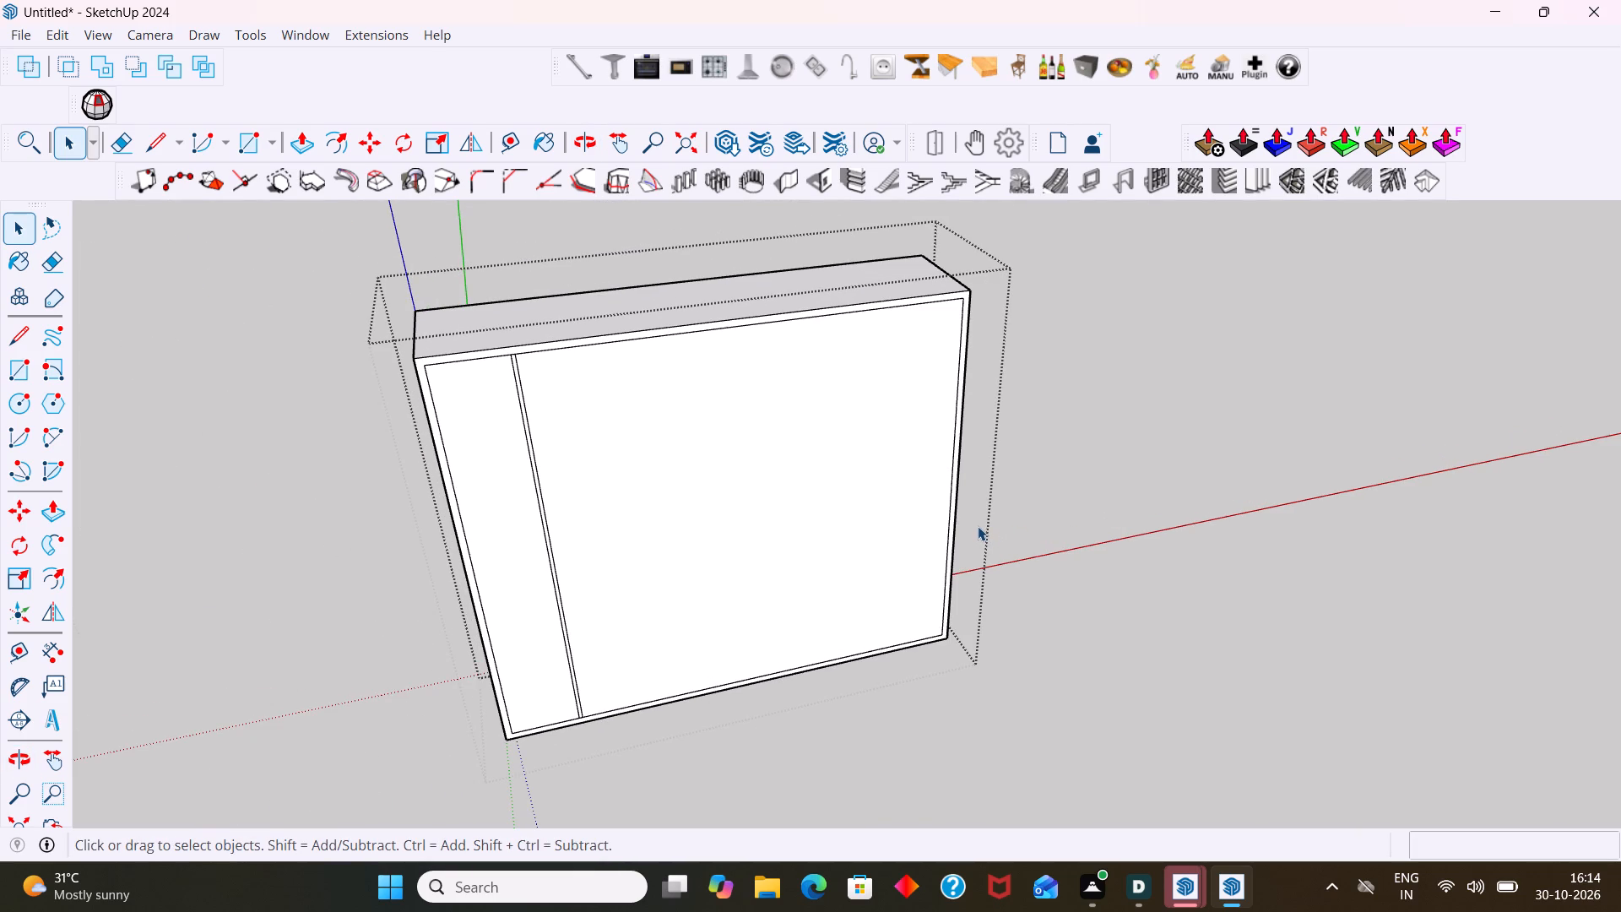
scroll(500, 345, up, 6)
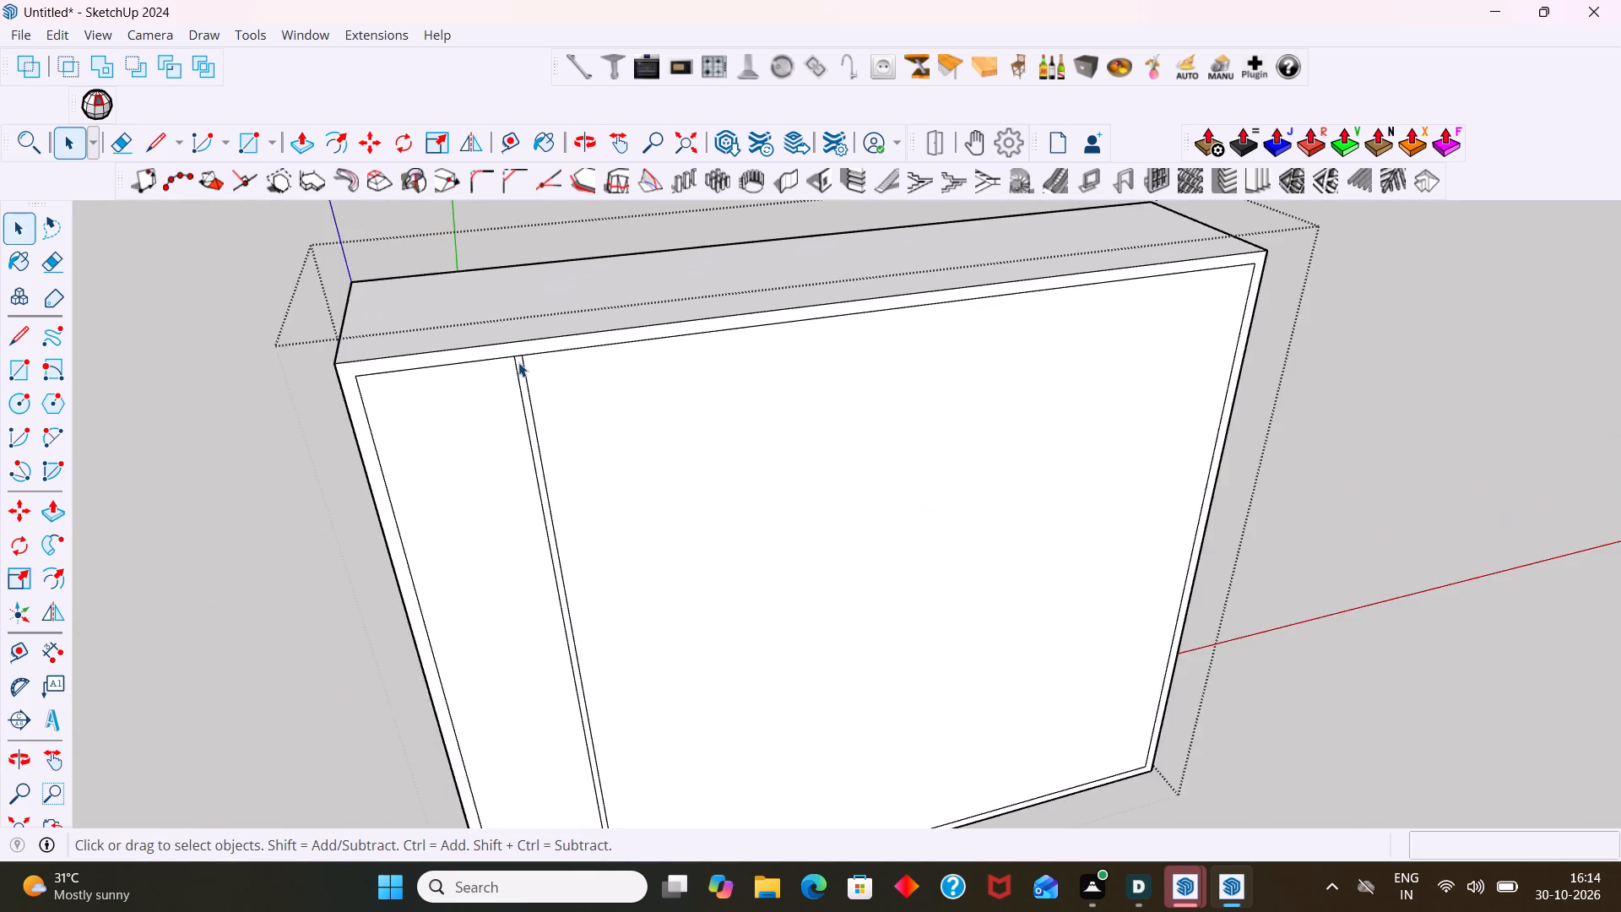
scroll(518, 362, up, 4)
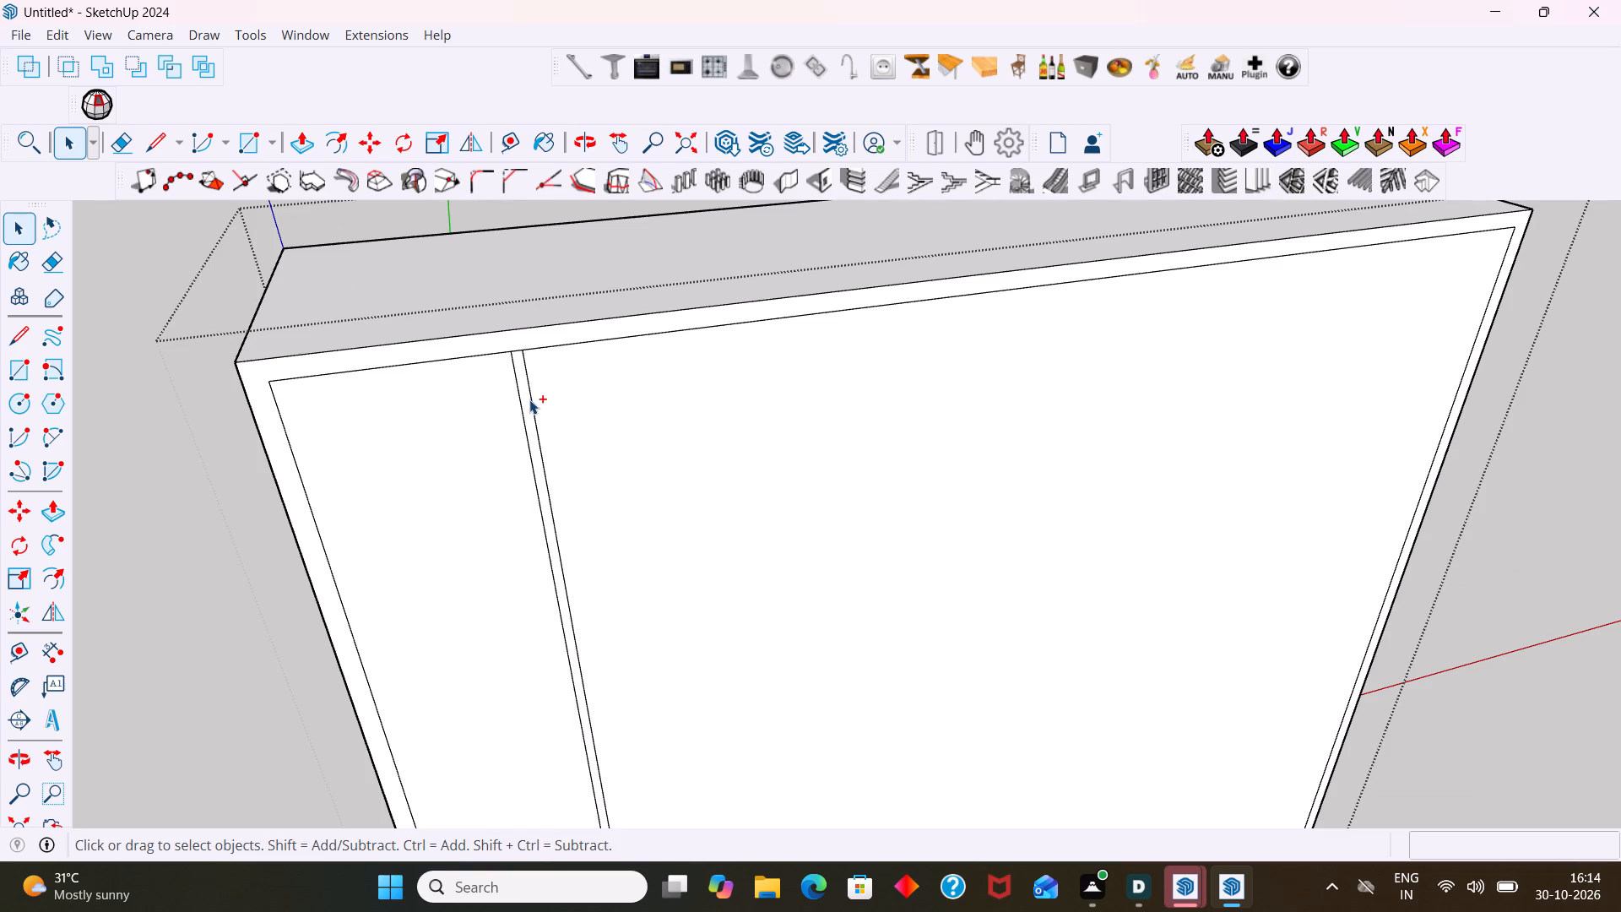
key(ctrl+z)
Copy the divider's centre line 1800 mm to the right along the red axis.
scroll(529, 394, up, 4)
click(524, 394)
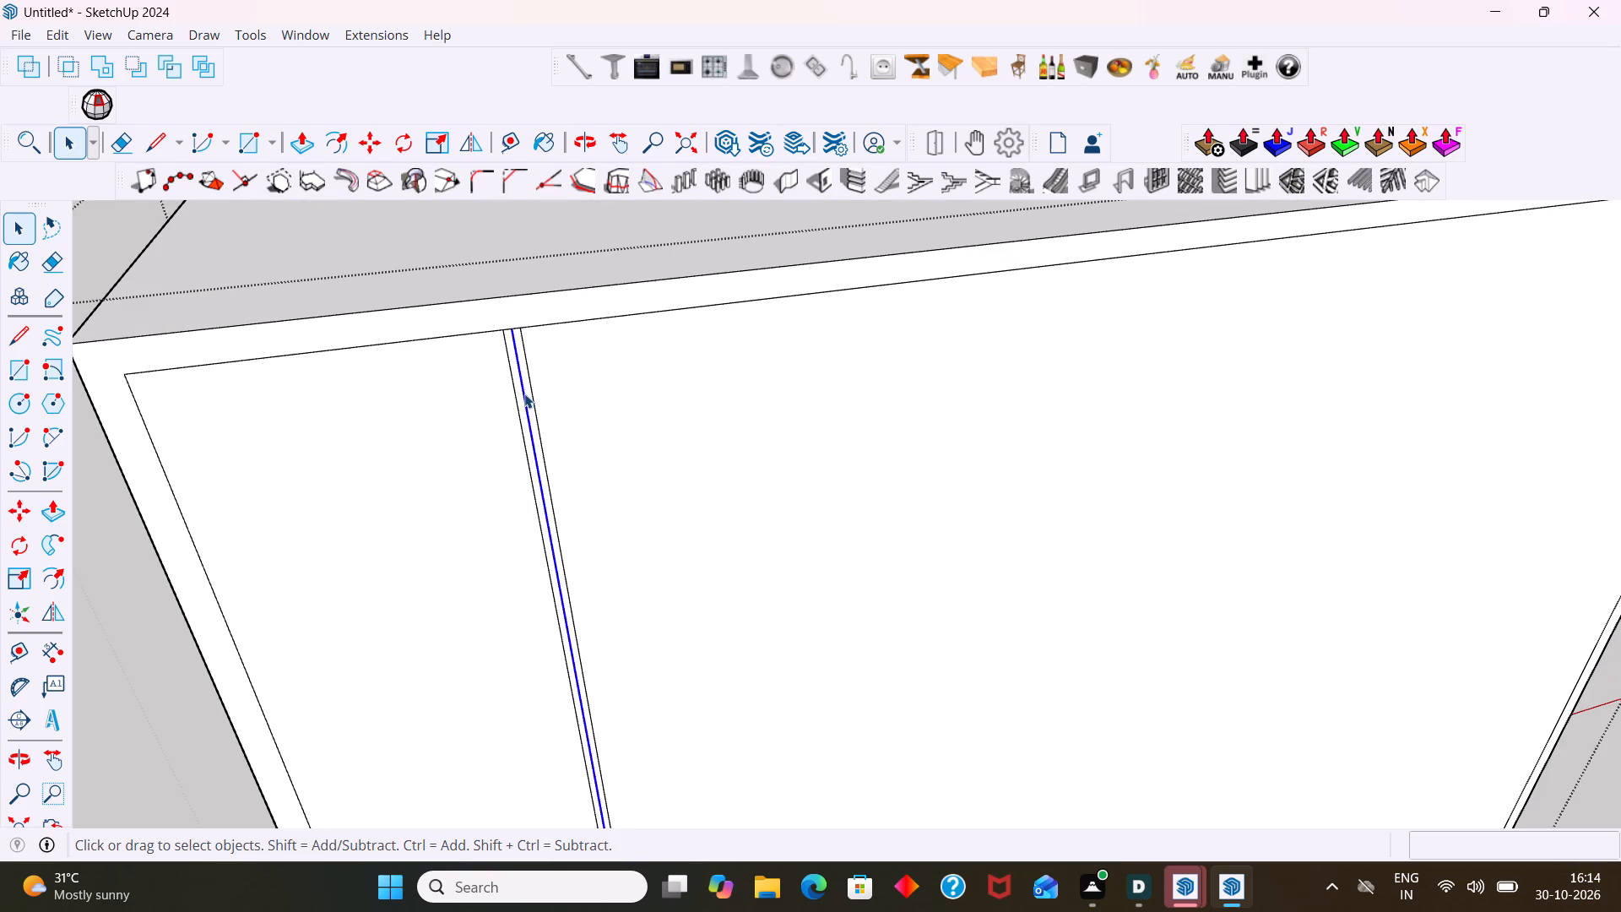
key(m)
click(523, 394)
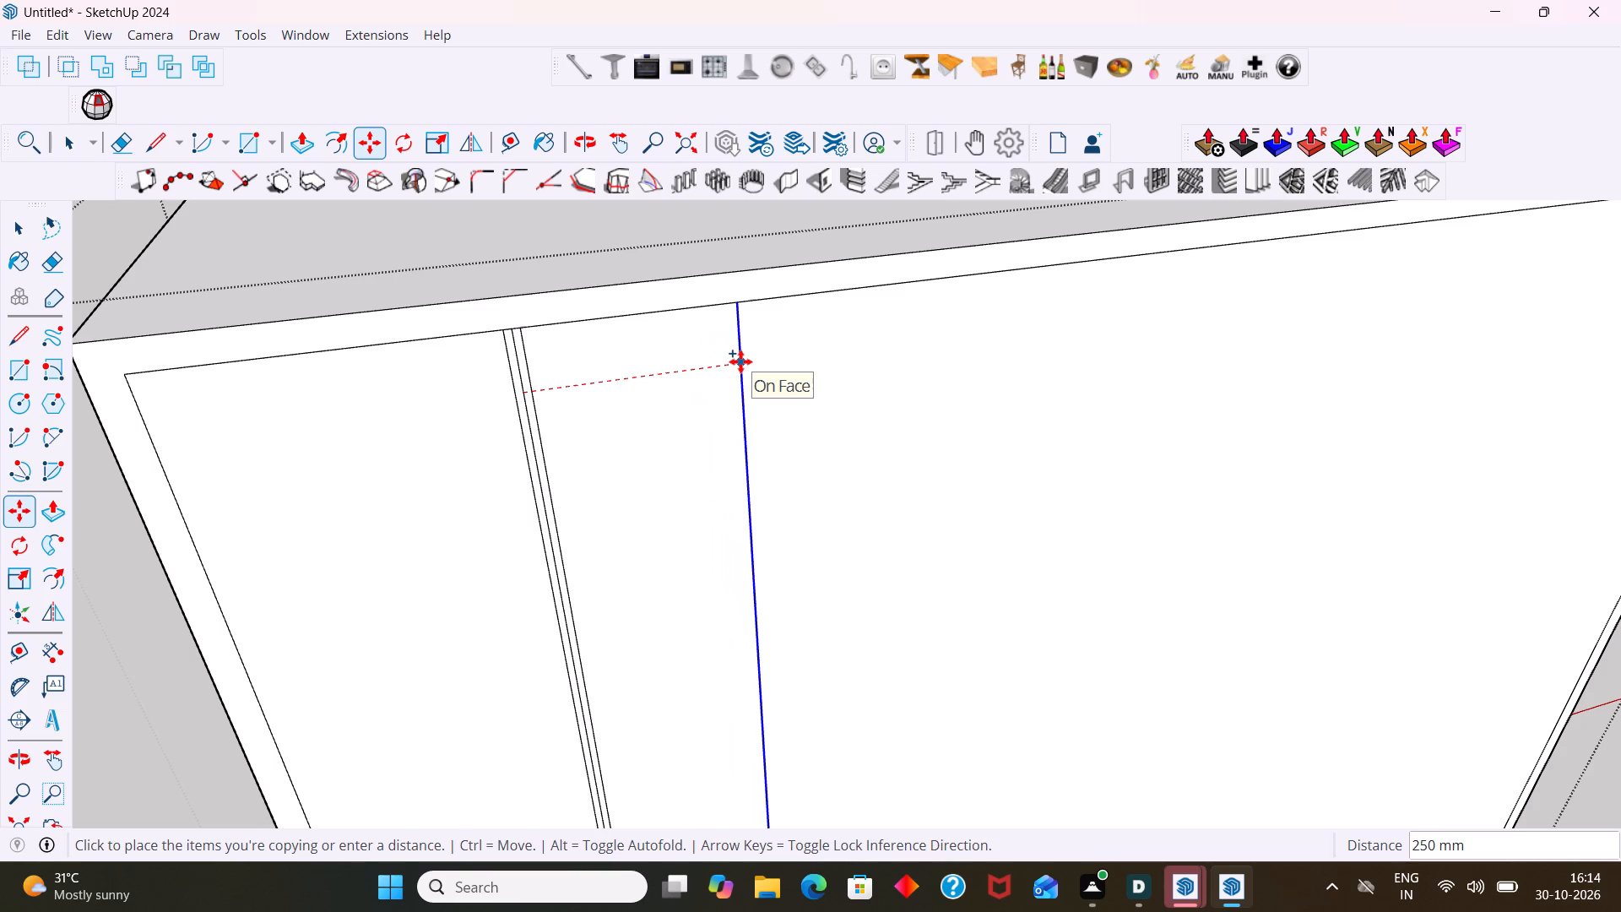
key(Right)
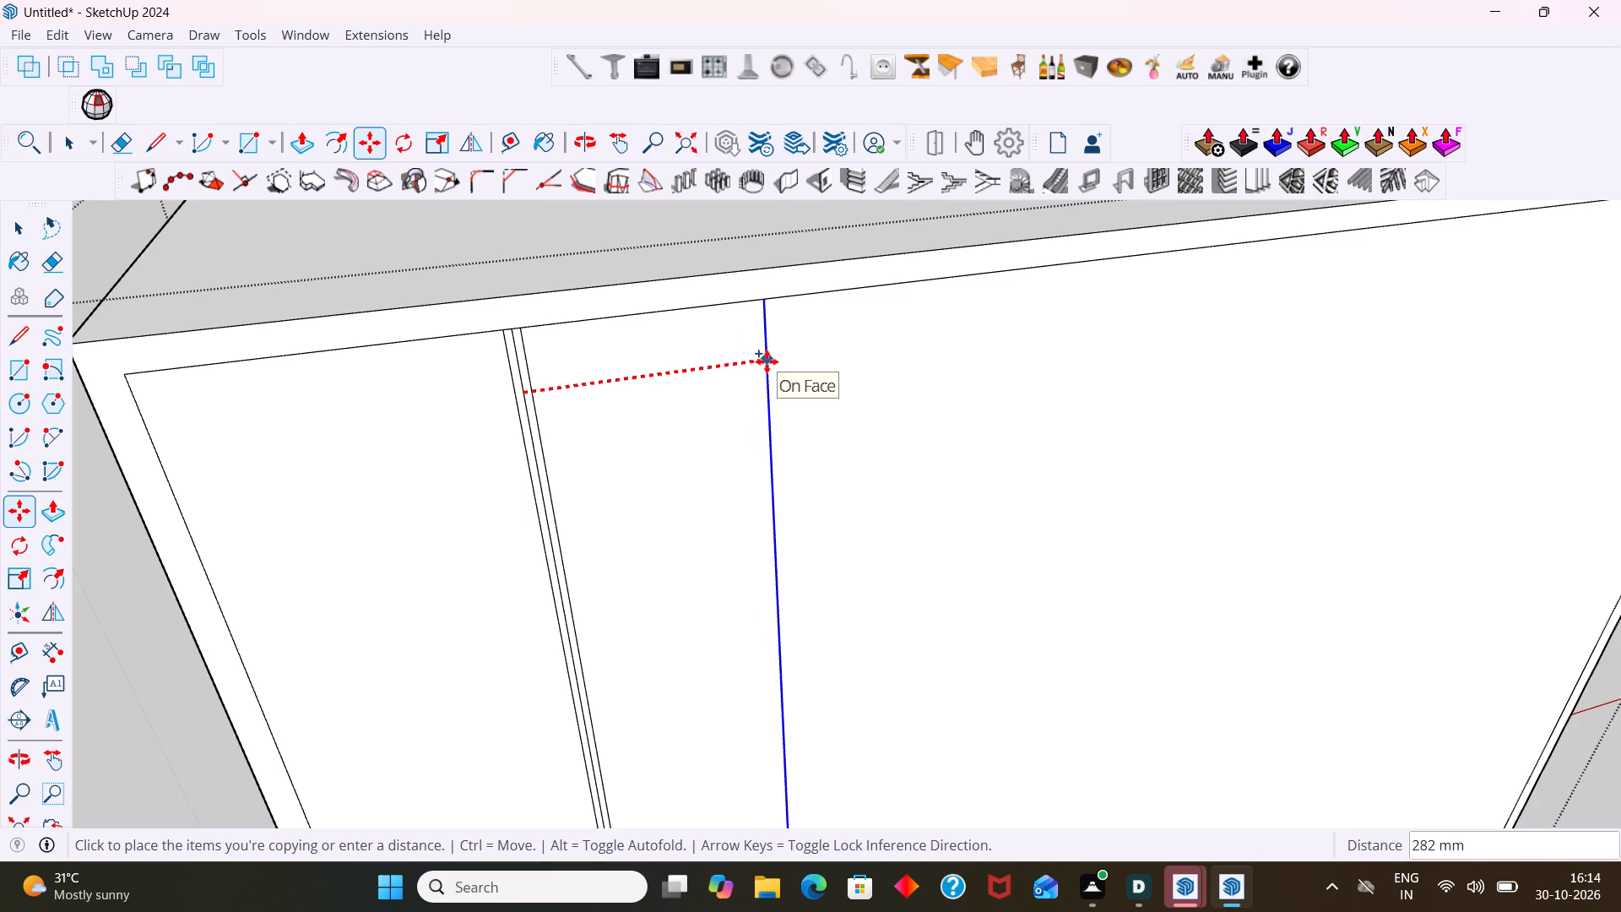
text(1800)
key(Return)
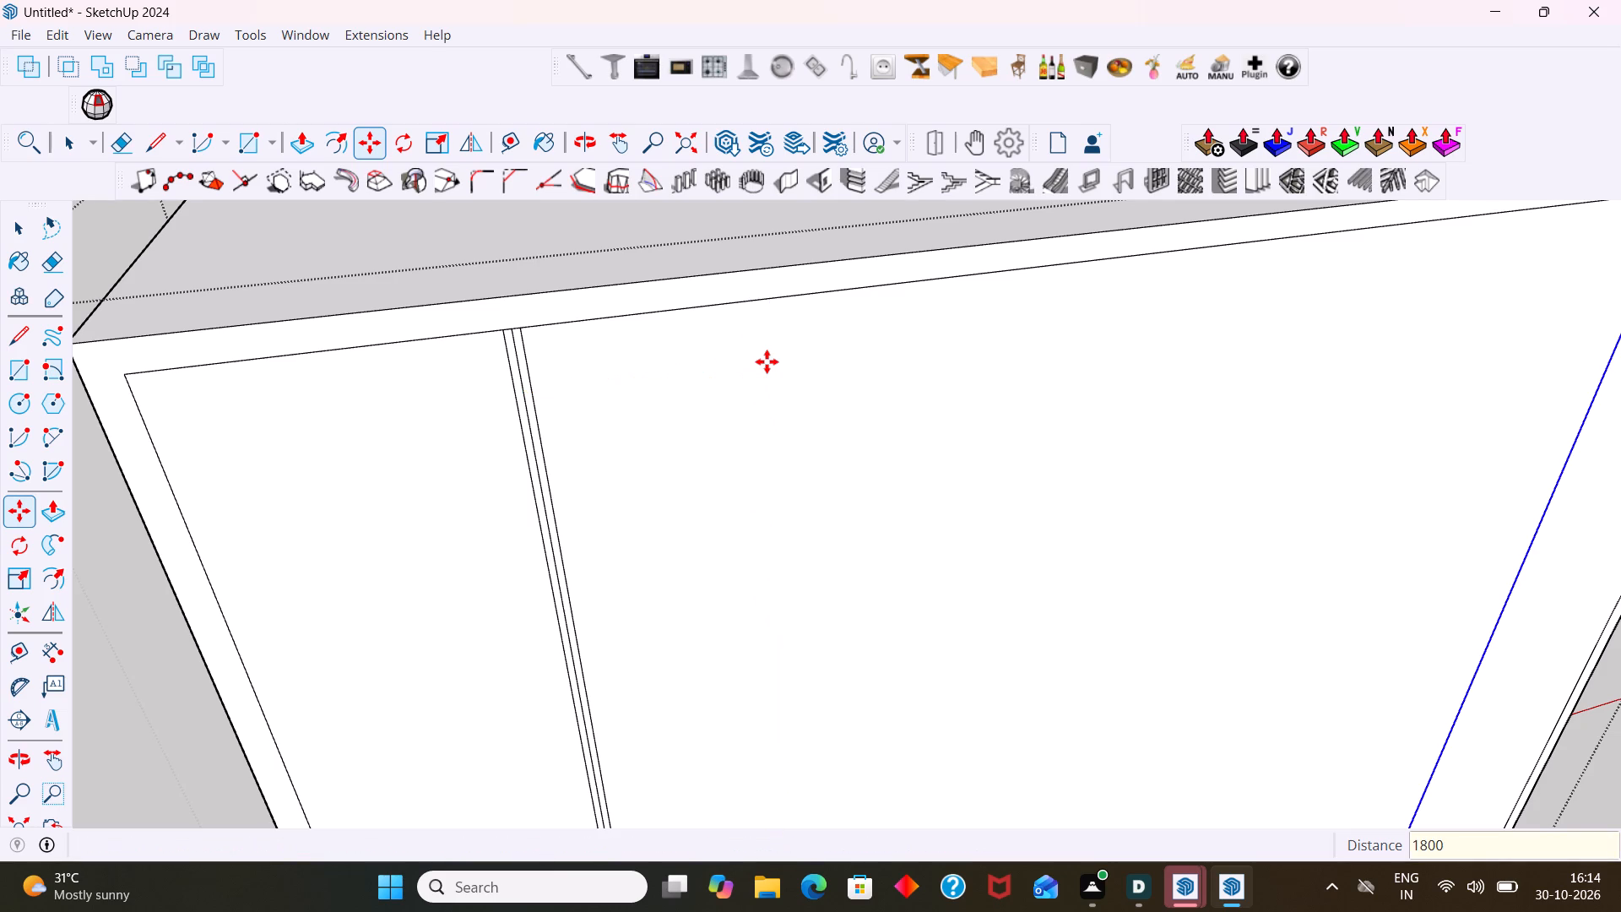
scroll(768, 368, down, 8)
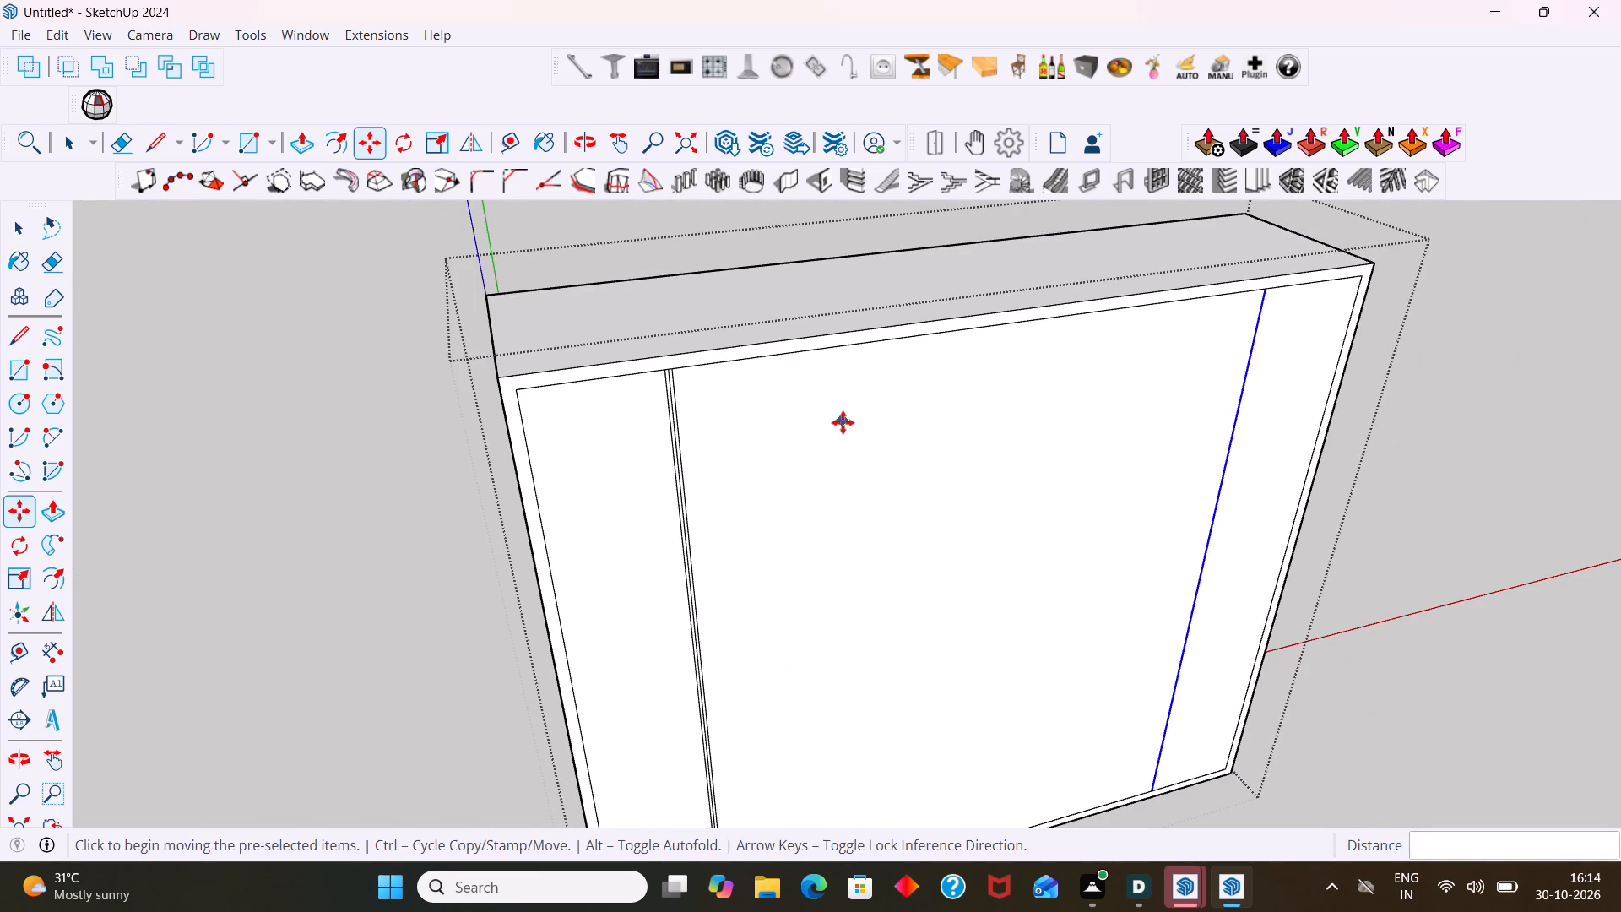
shift+middle_drag(903, 417, 826, 417)
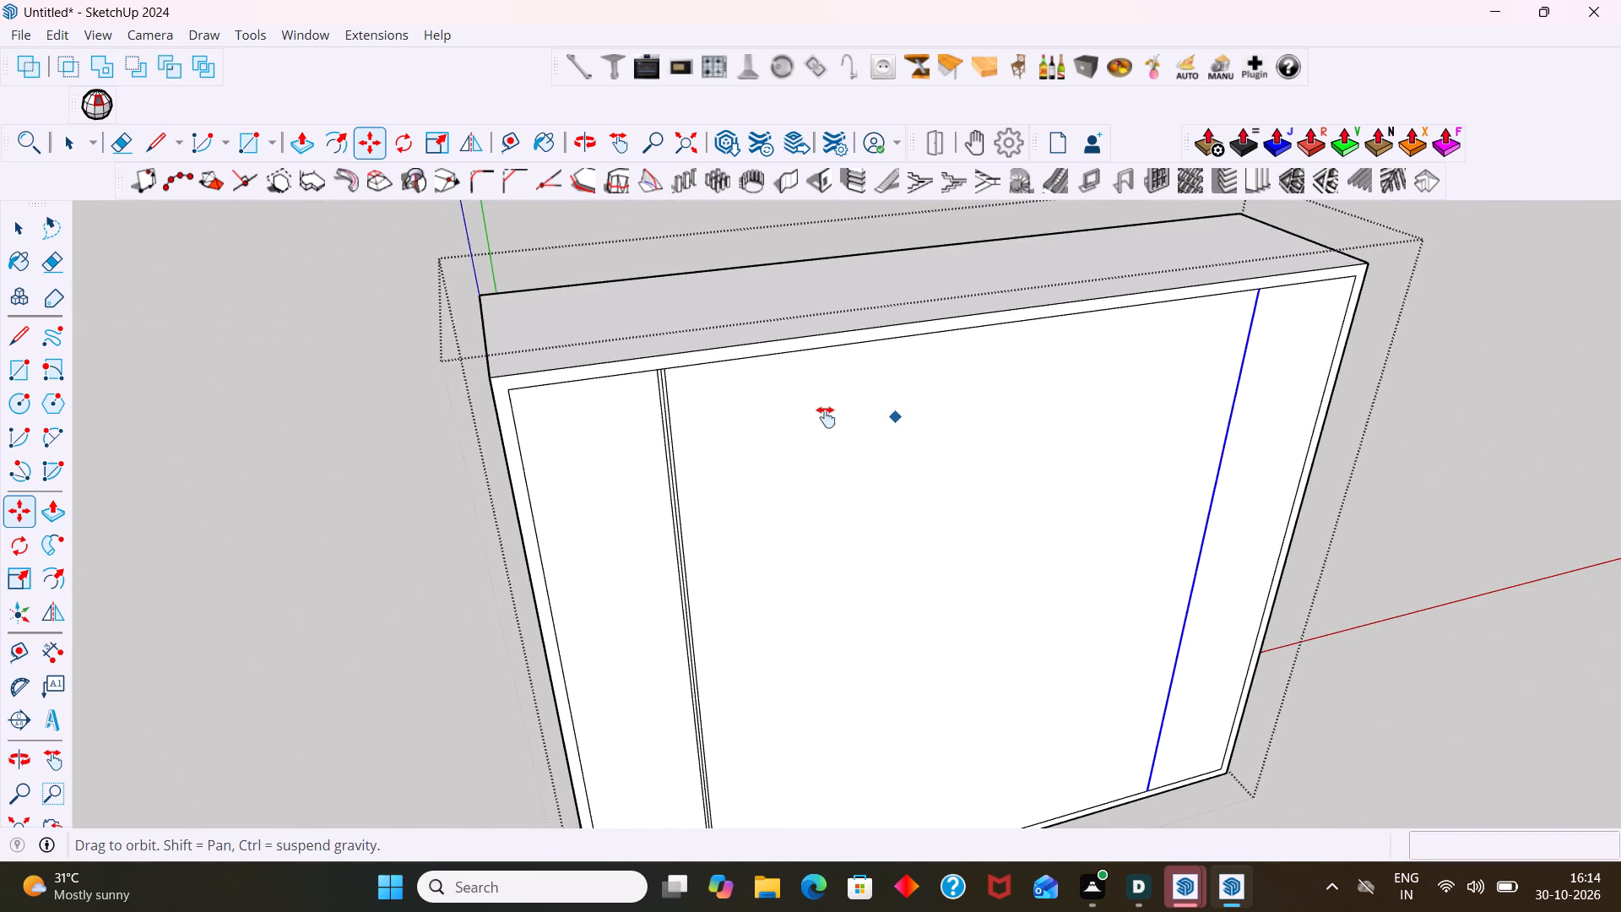
shift+middle_drag(826, 417, 337, 424)
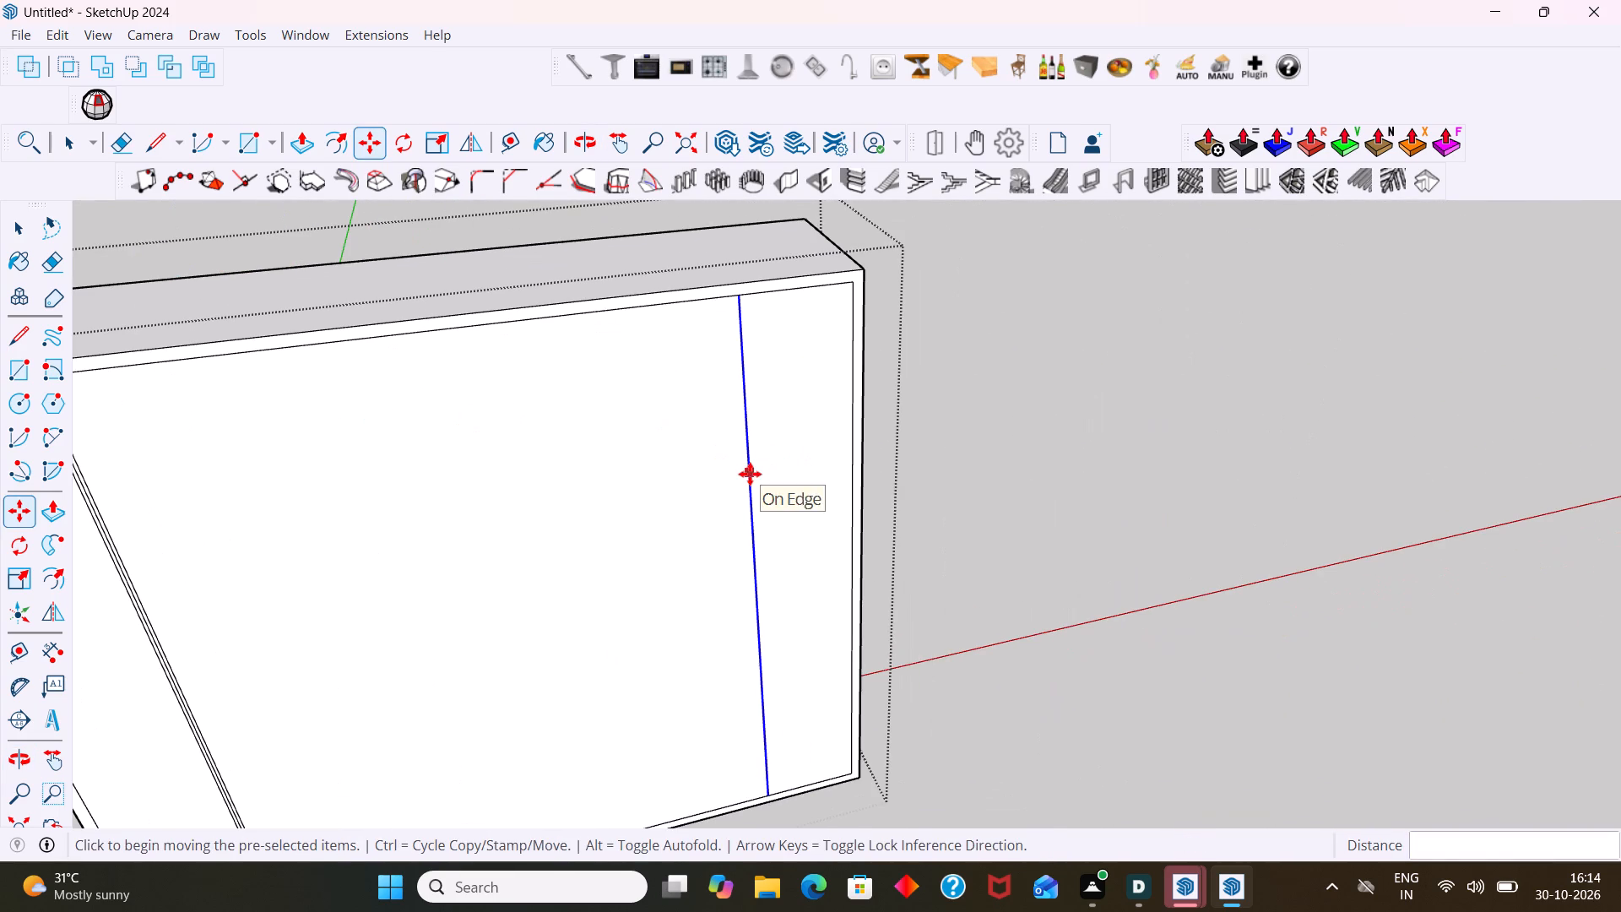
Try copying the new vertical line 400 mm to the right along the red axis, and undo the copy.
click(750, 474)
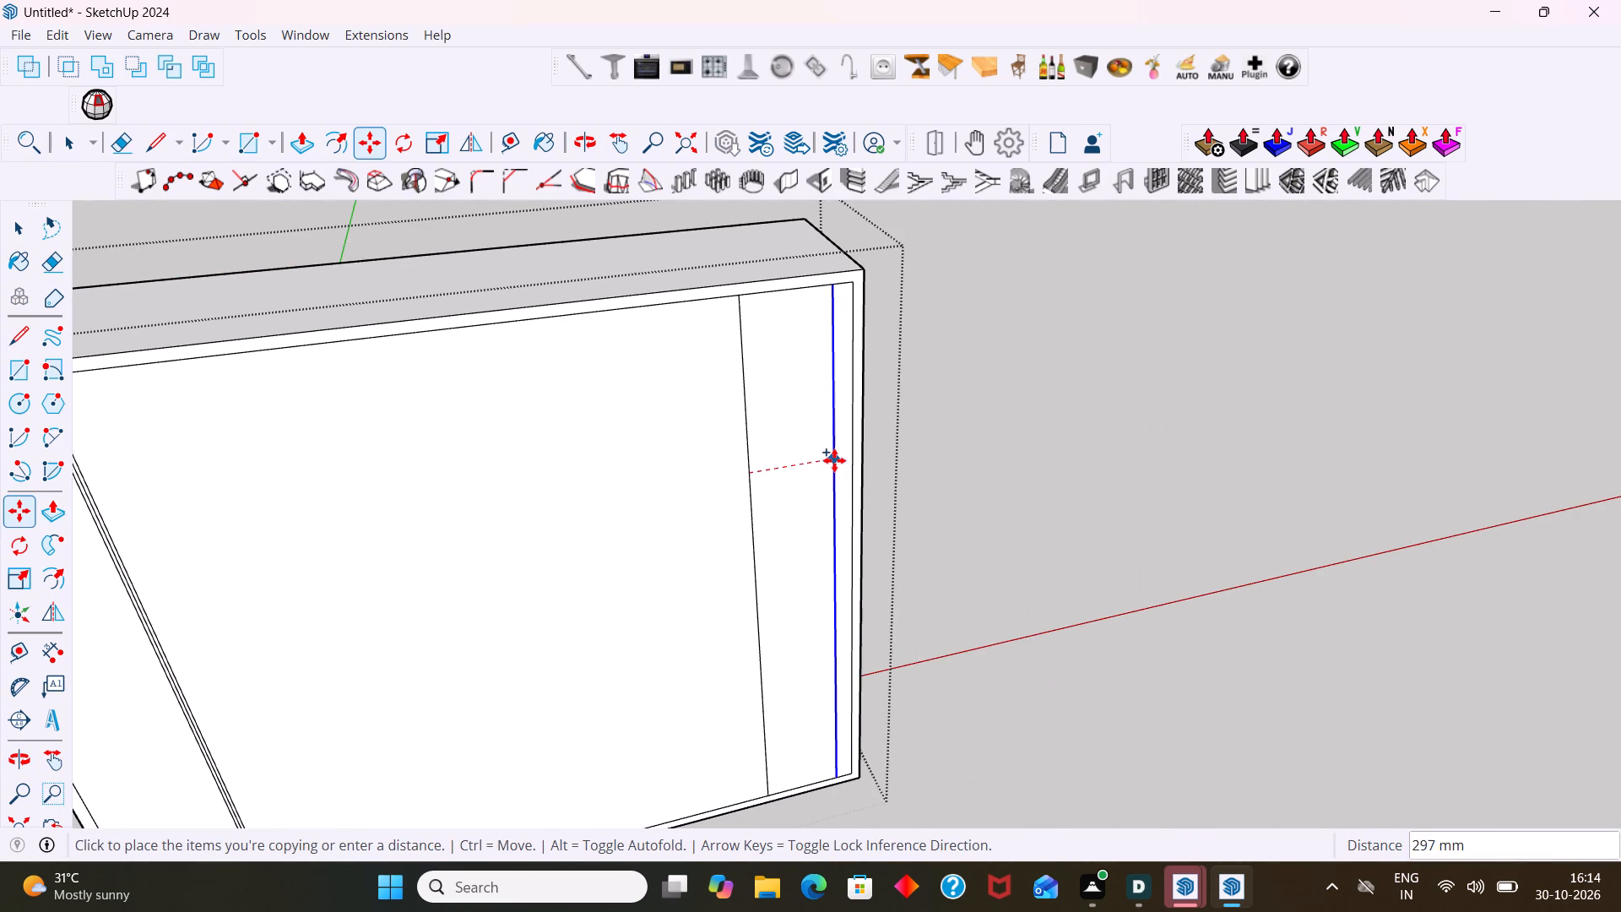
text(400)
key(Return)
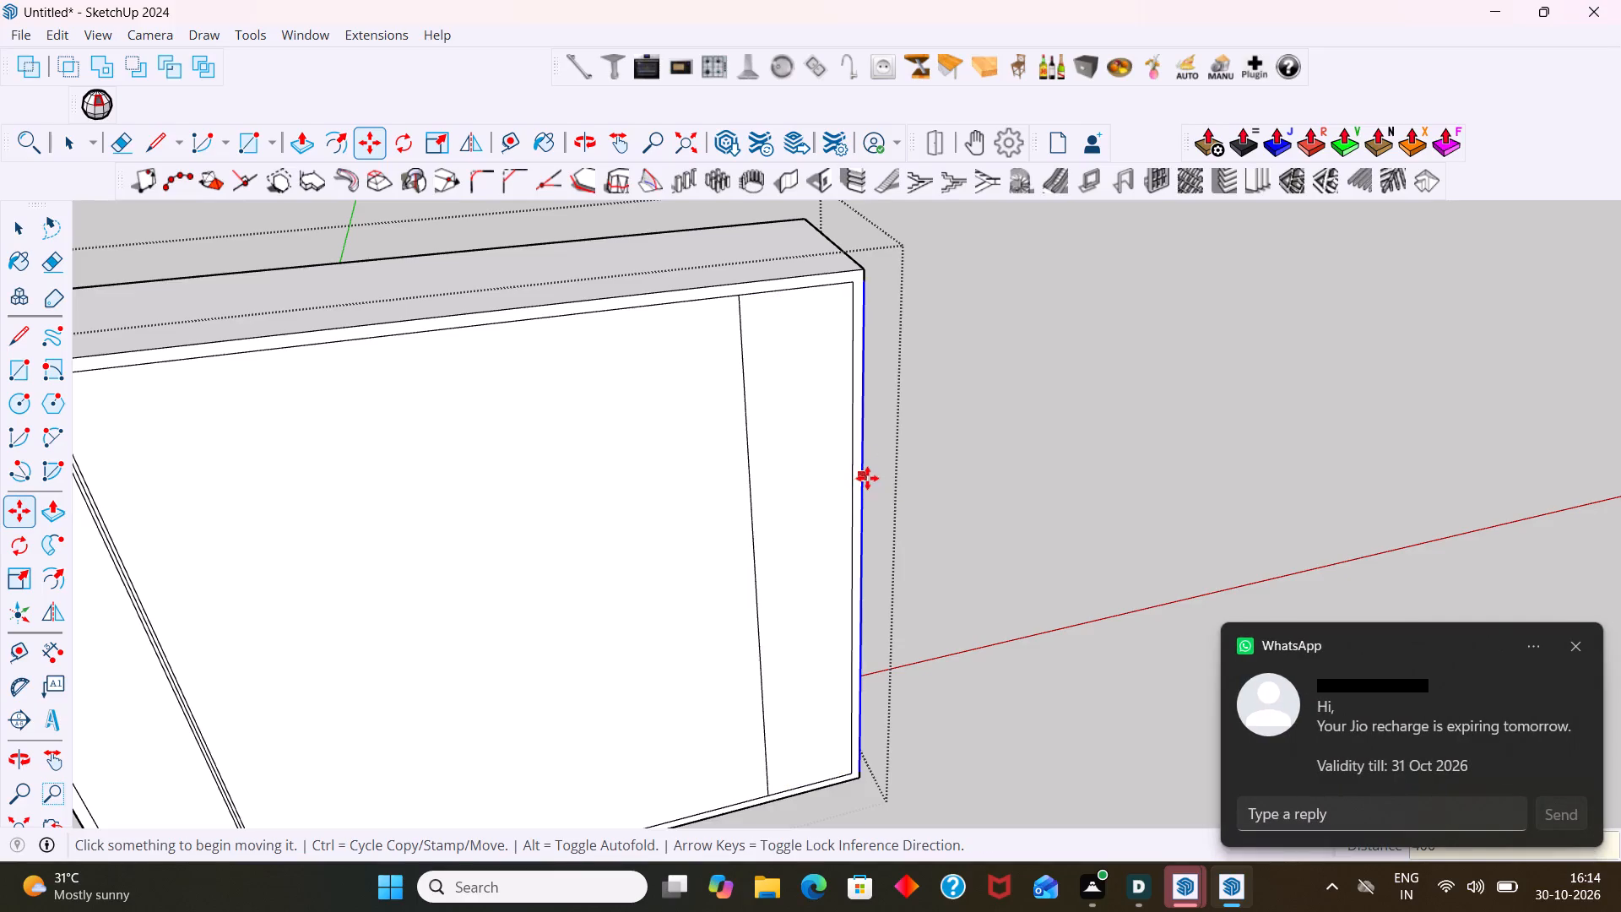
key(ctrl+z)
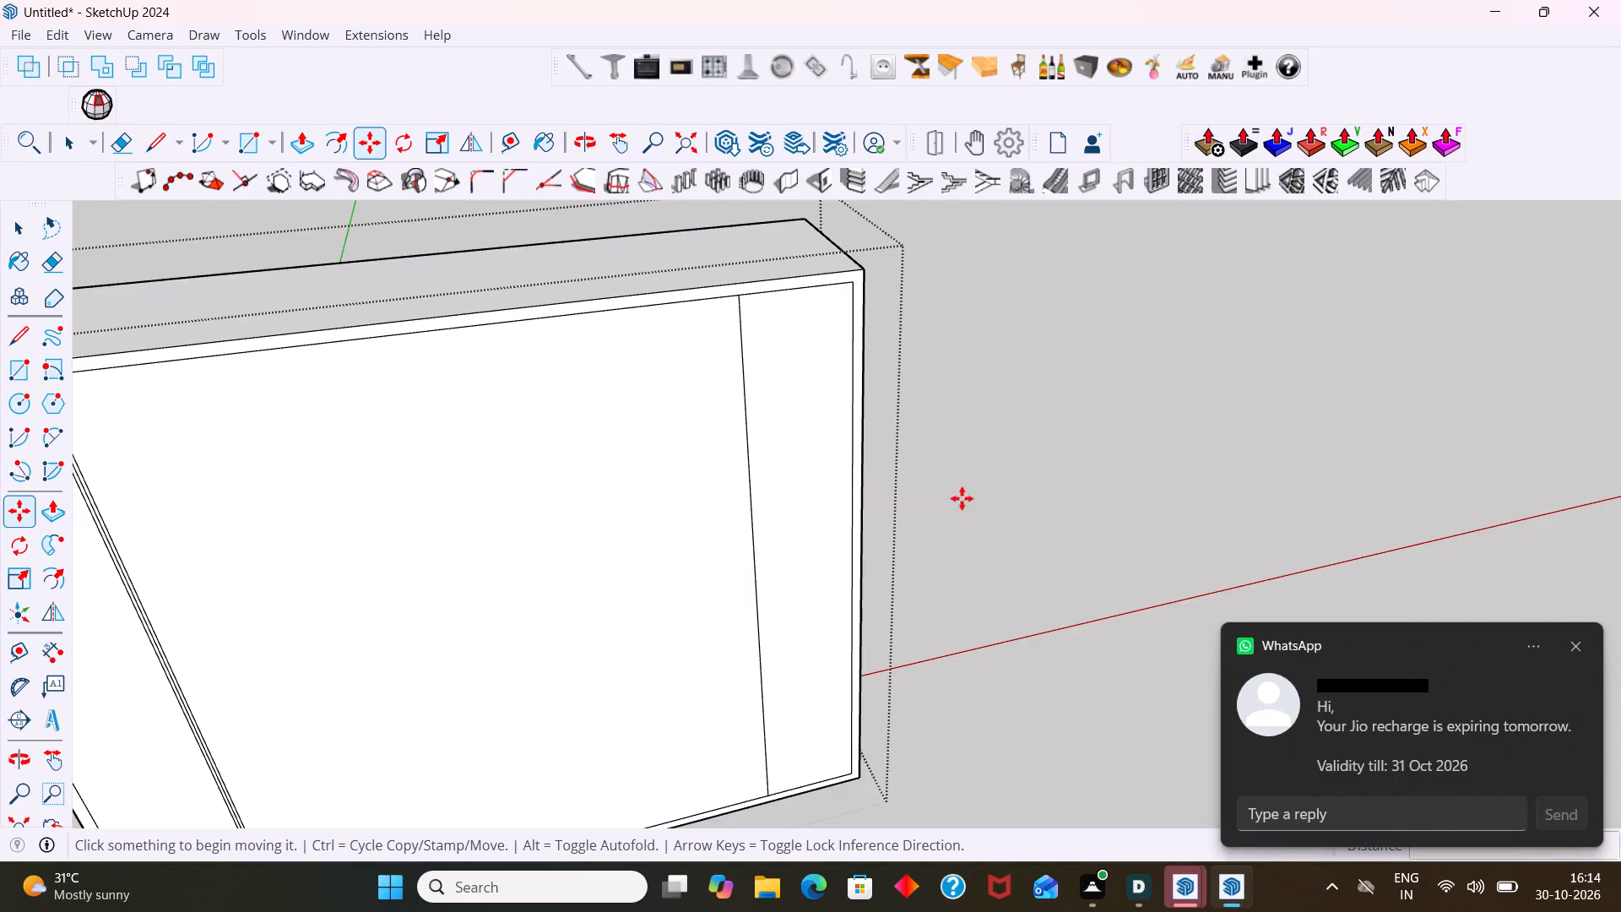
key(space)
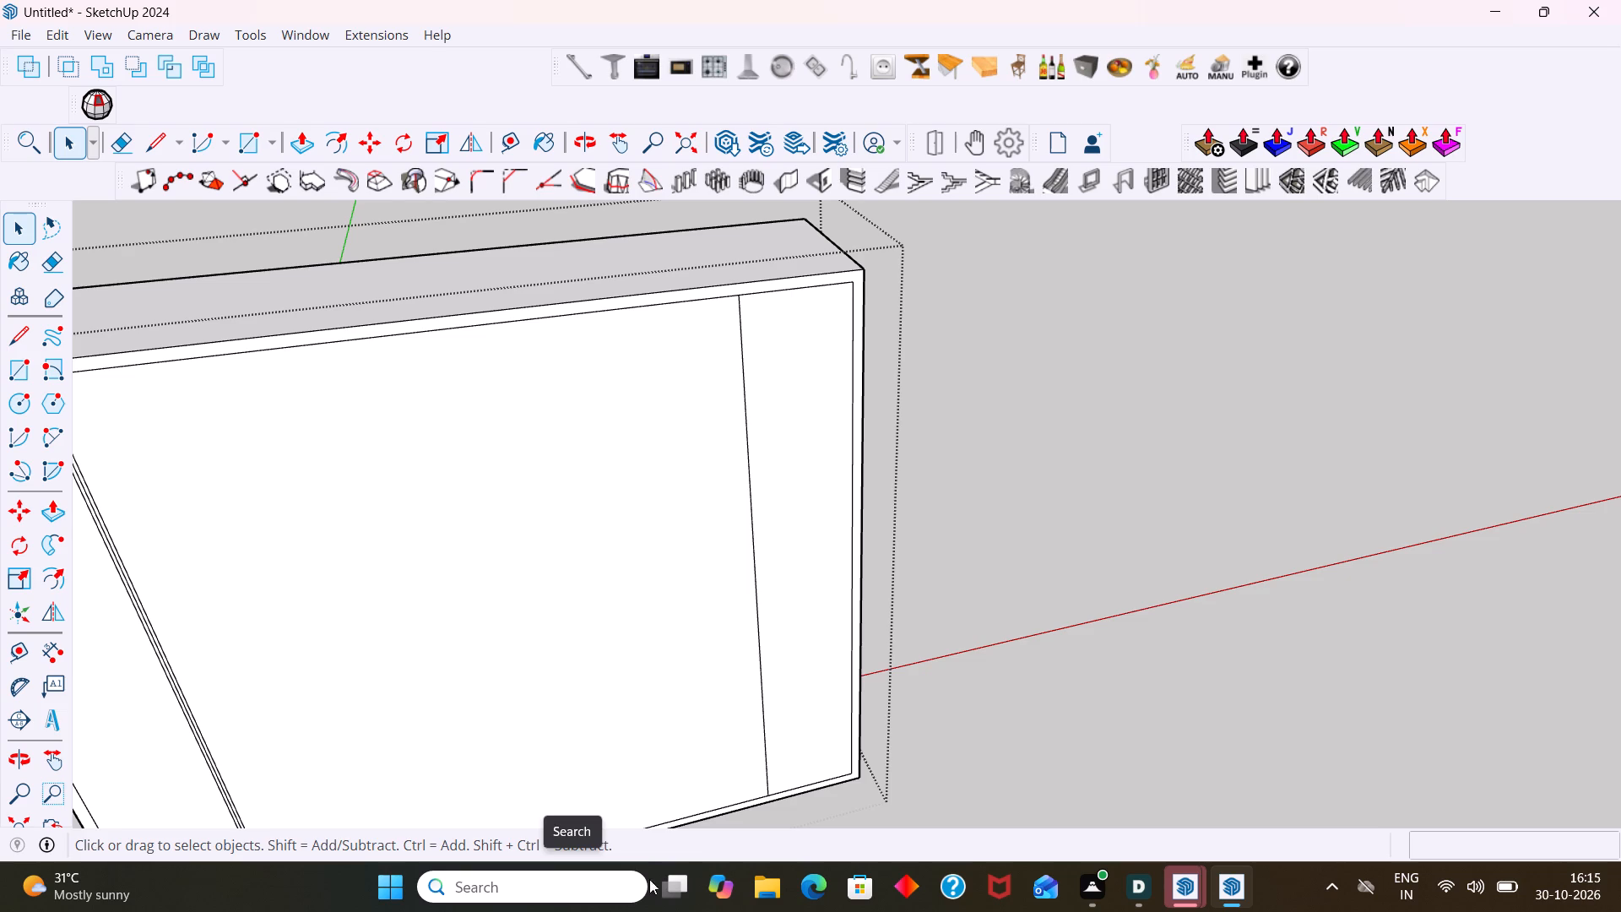
Reopen the box group and copy the second divider's centre line 9 mm to the right.
scroll(970, 657, down, 5)
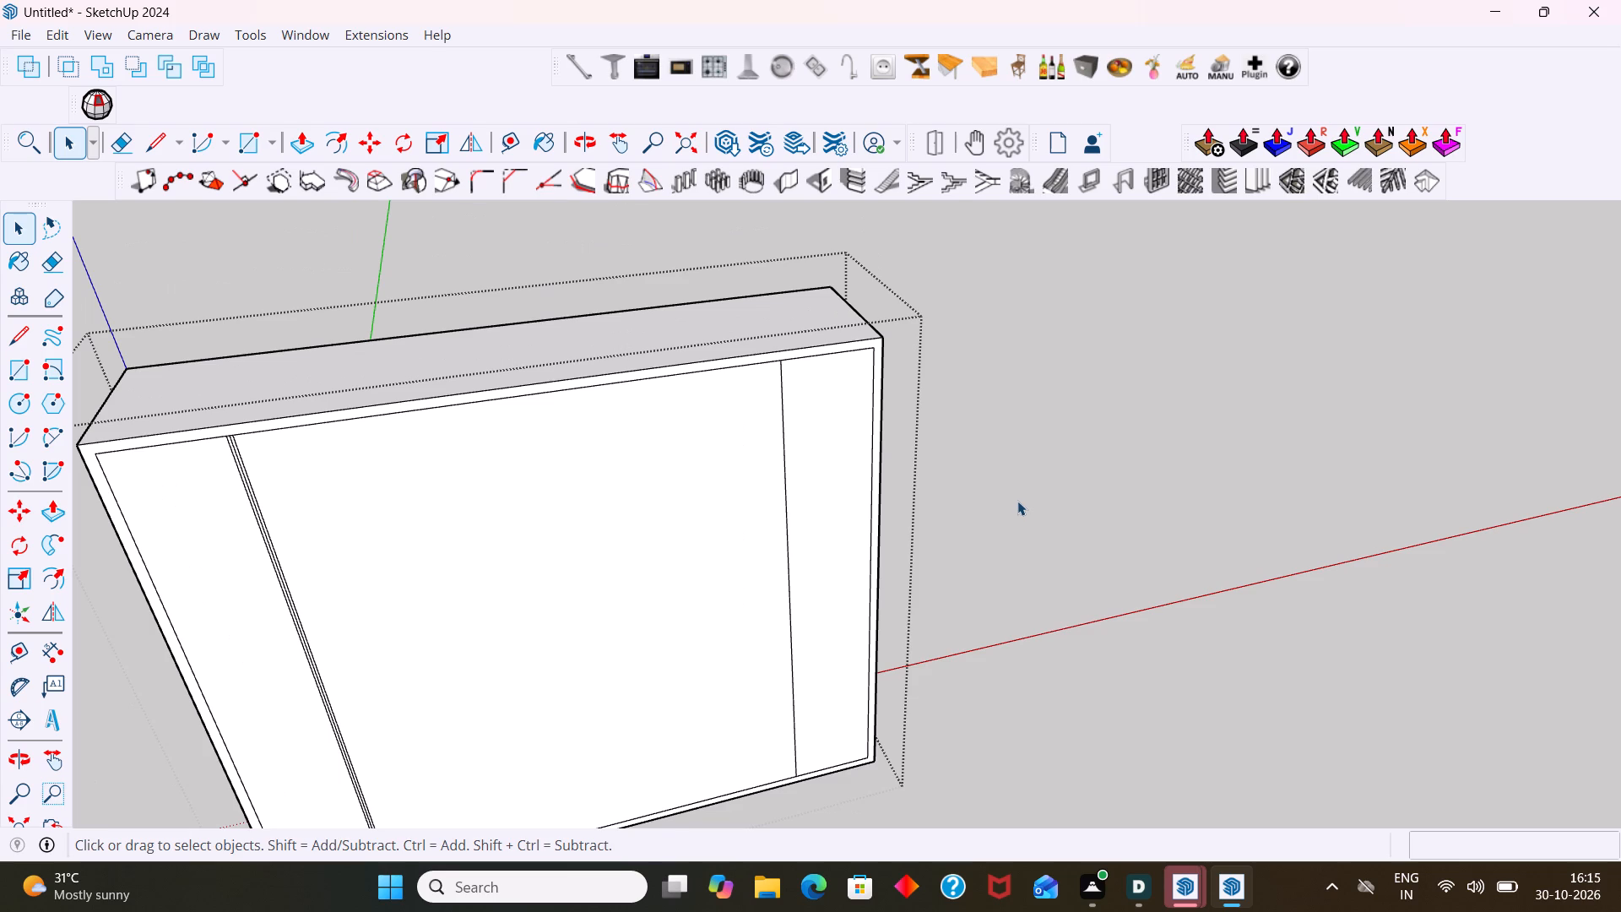
click(1003, 510)
shift+middle_drag(1004, 512, 1145, 459)
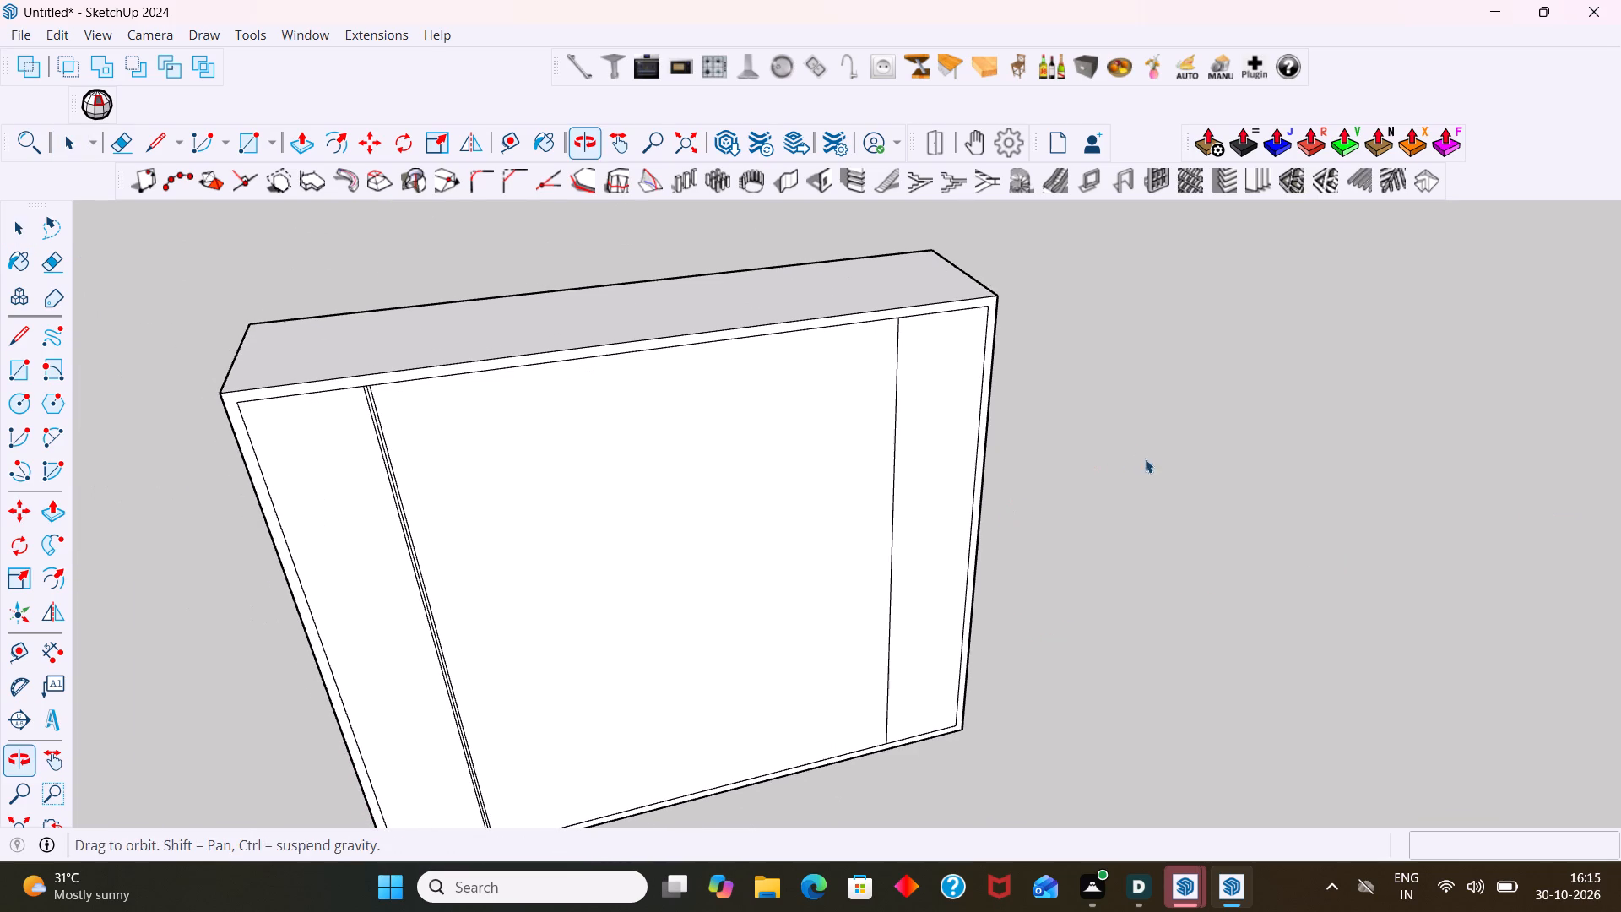
shift+middle_drag(1145, 459, 1145, 460)
scroll(340, 521, up, 7)
scroll(446, 519, down, 3)
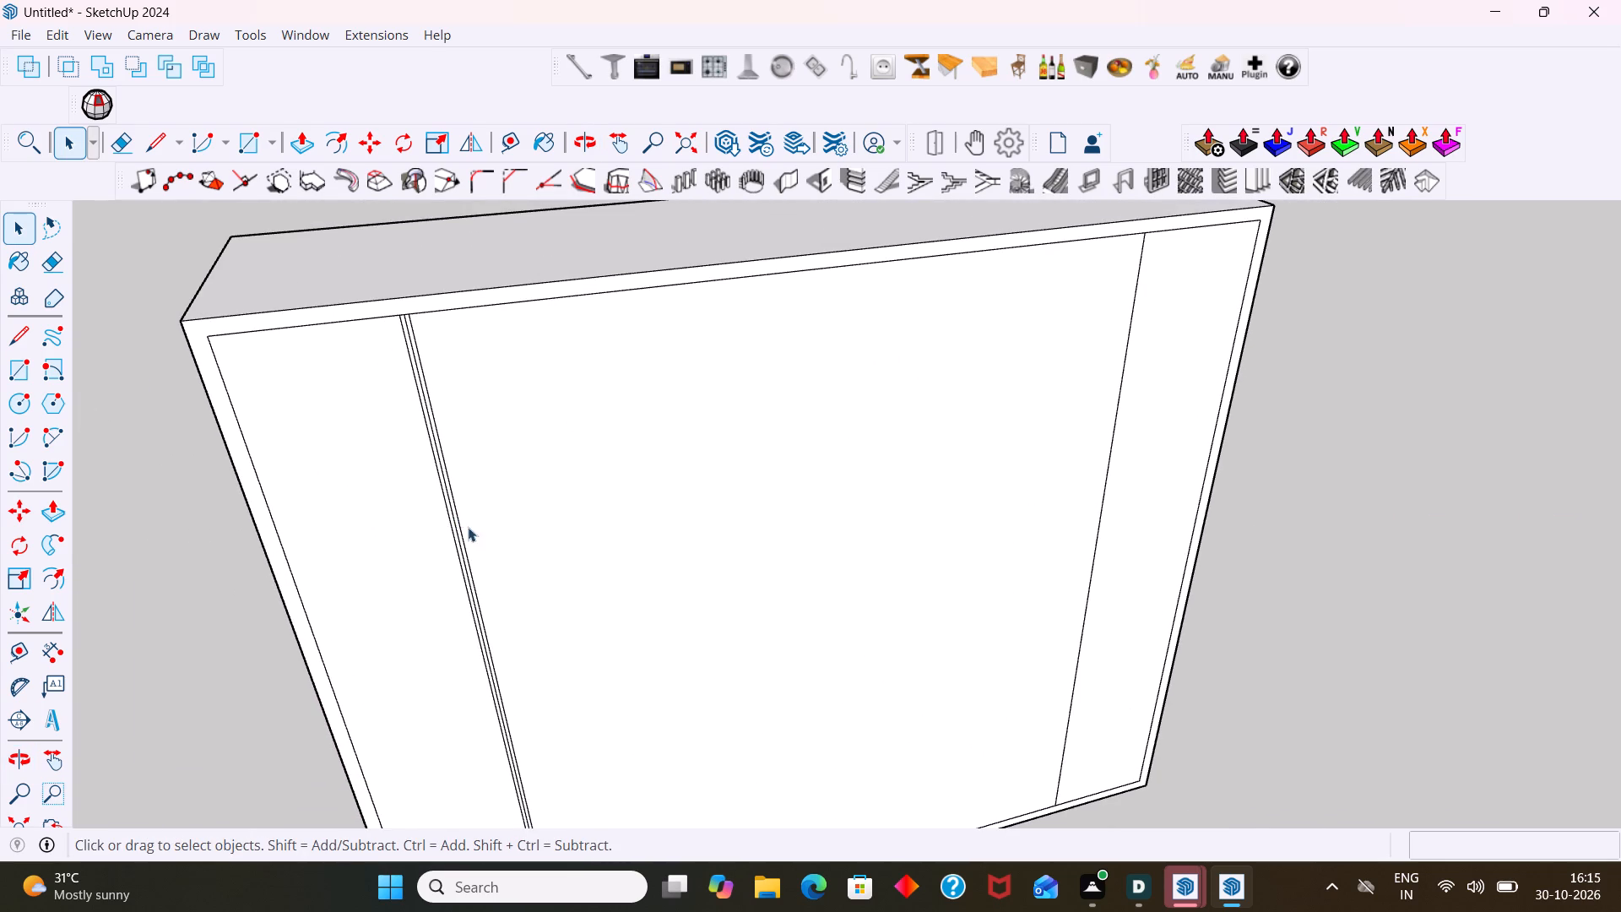
middle_drag(606, 551, 589, 552)
scroll(677, 563, down, 5)
scroll(1042, 584, up, 3)
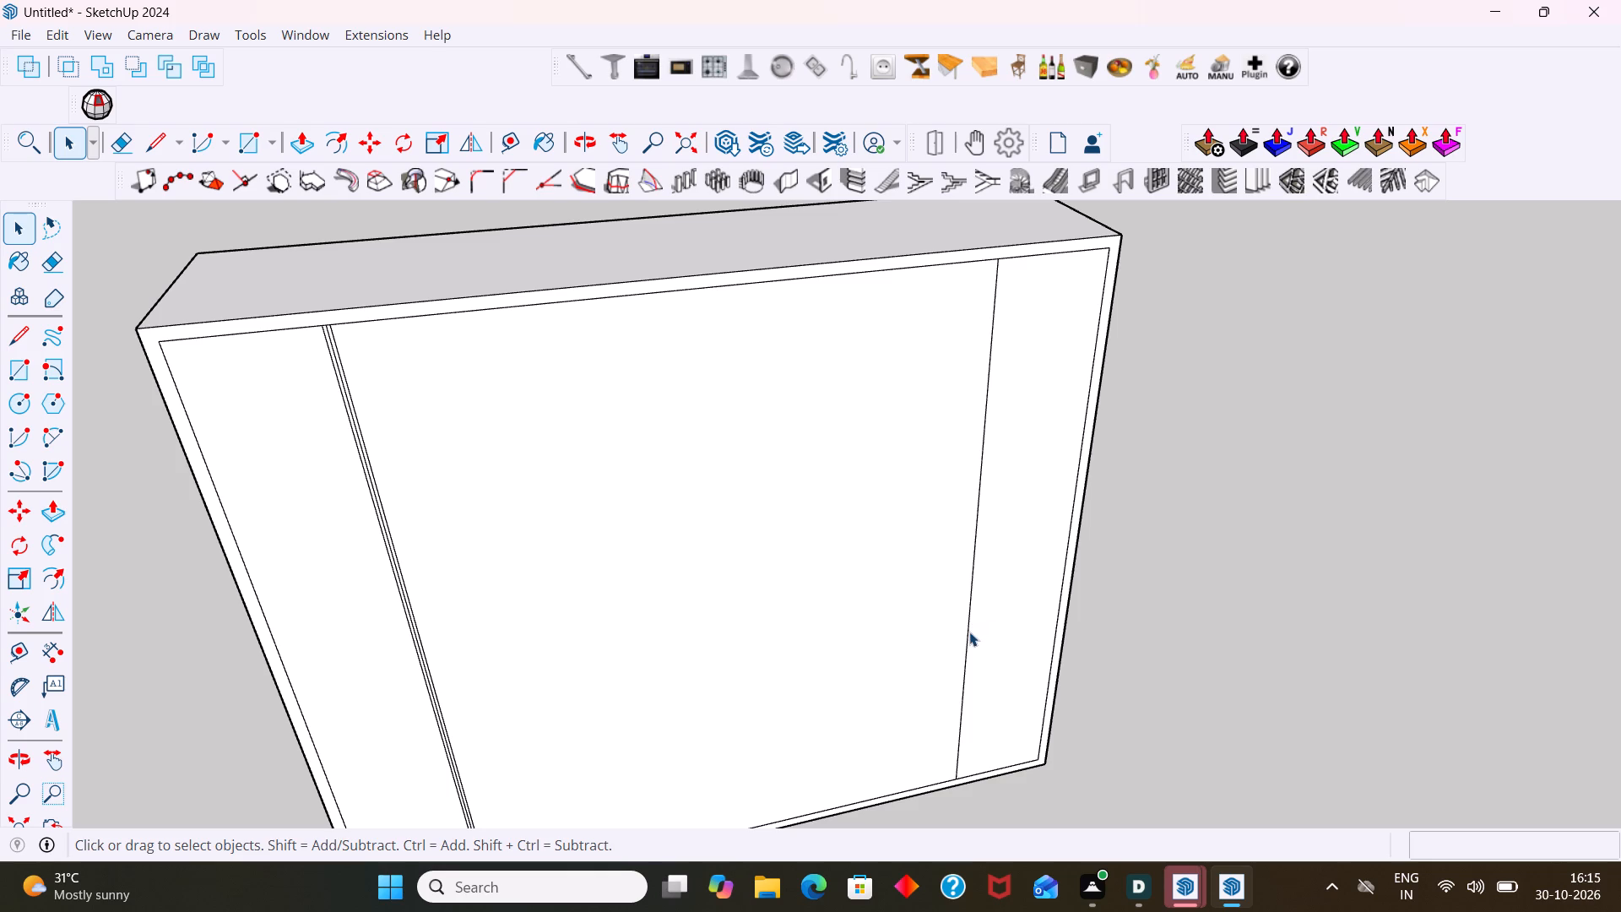
click(969, 632)
double_click(969, 632)
click(968, 633)
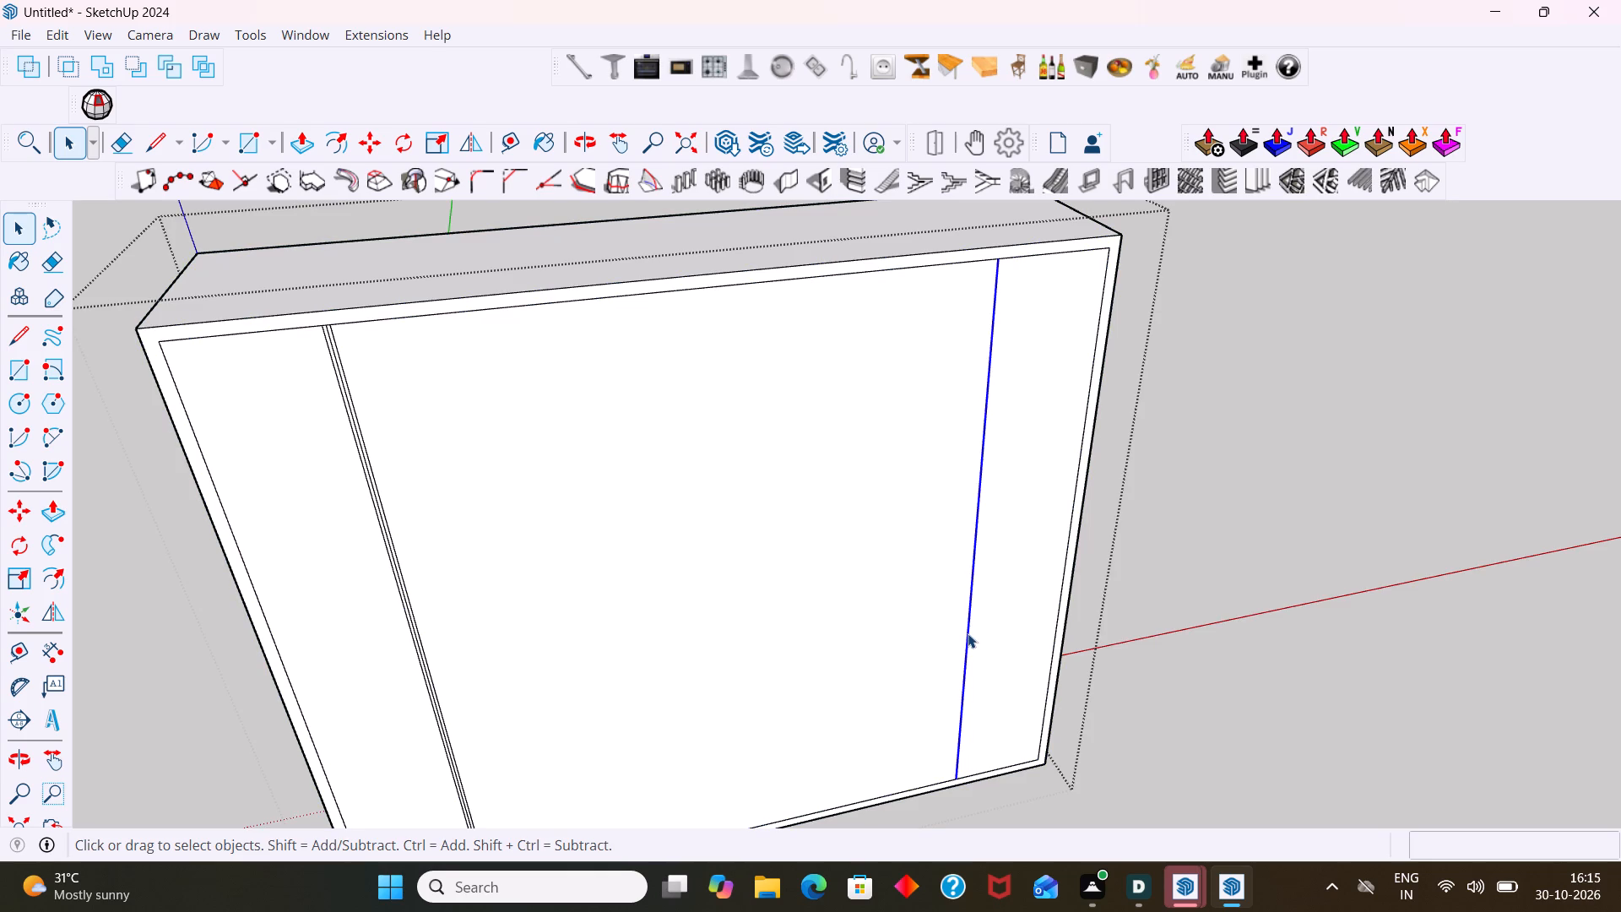
key(m)
click(968, 633)
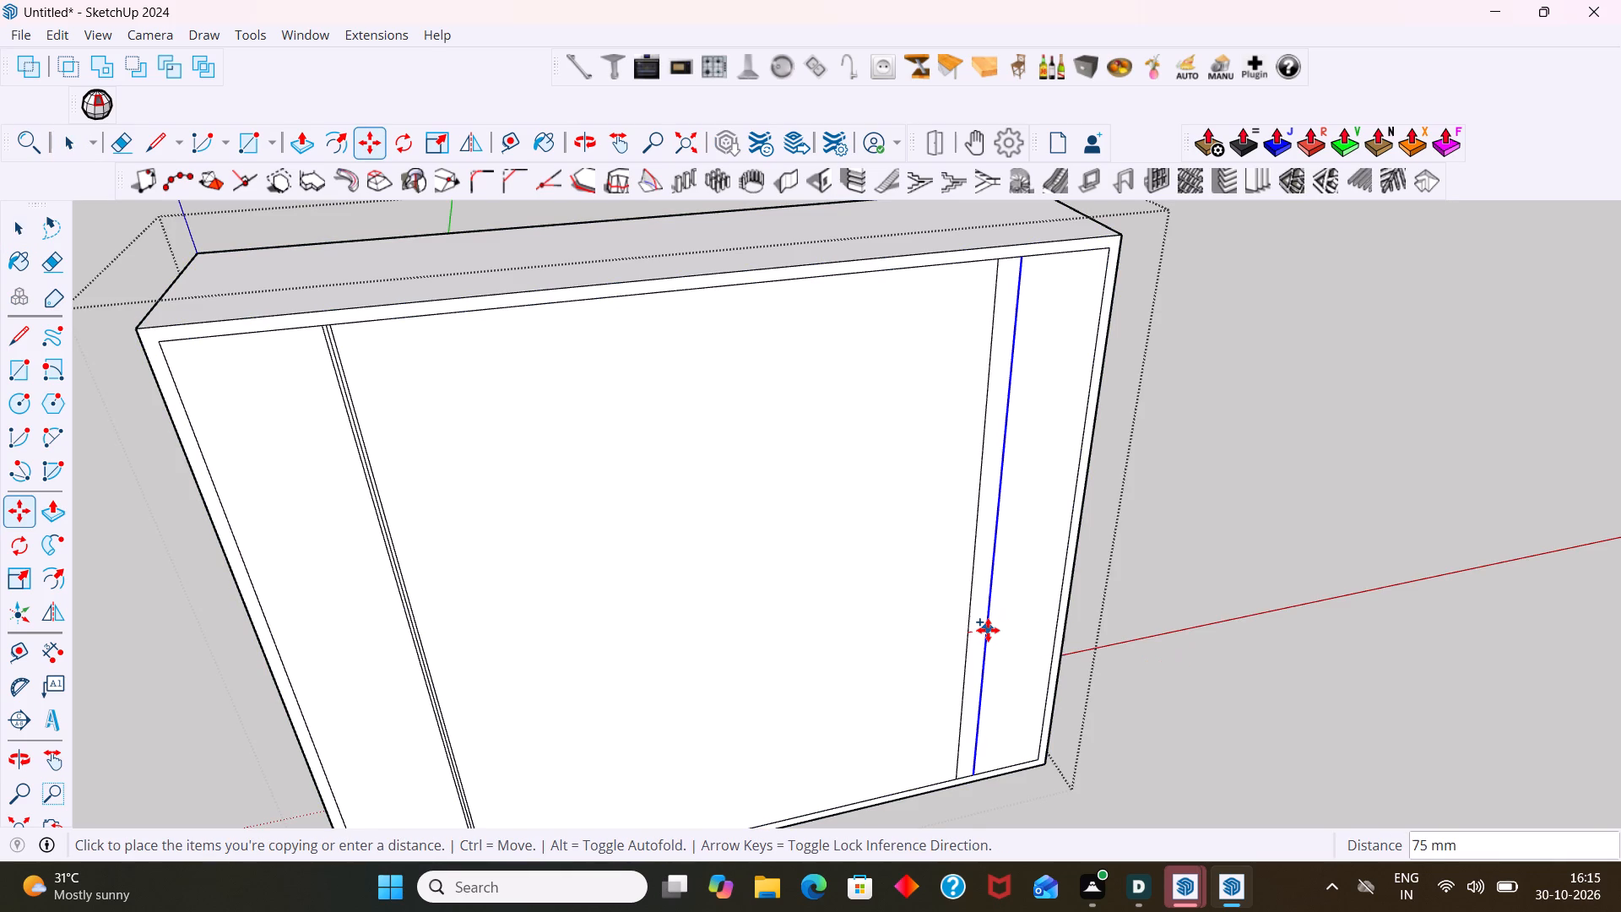
key(9)
key(Return)
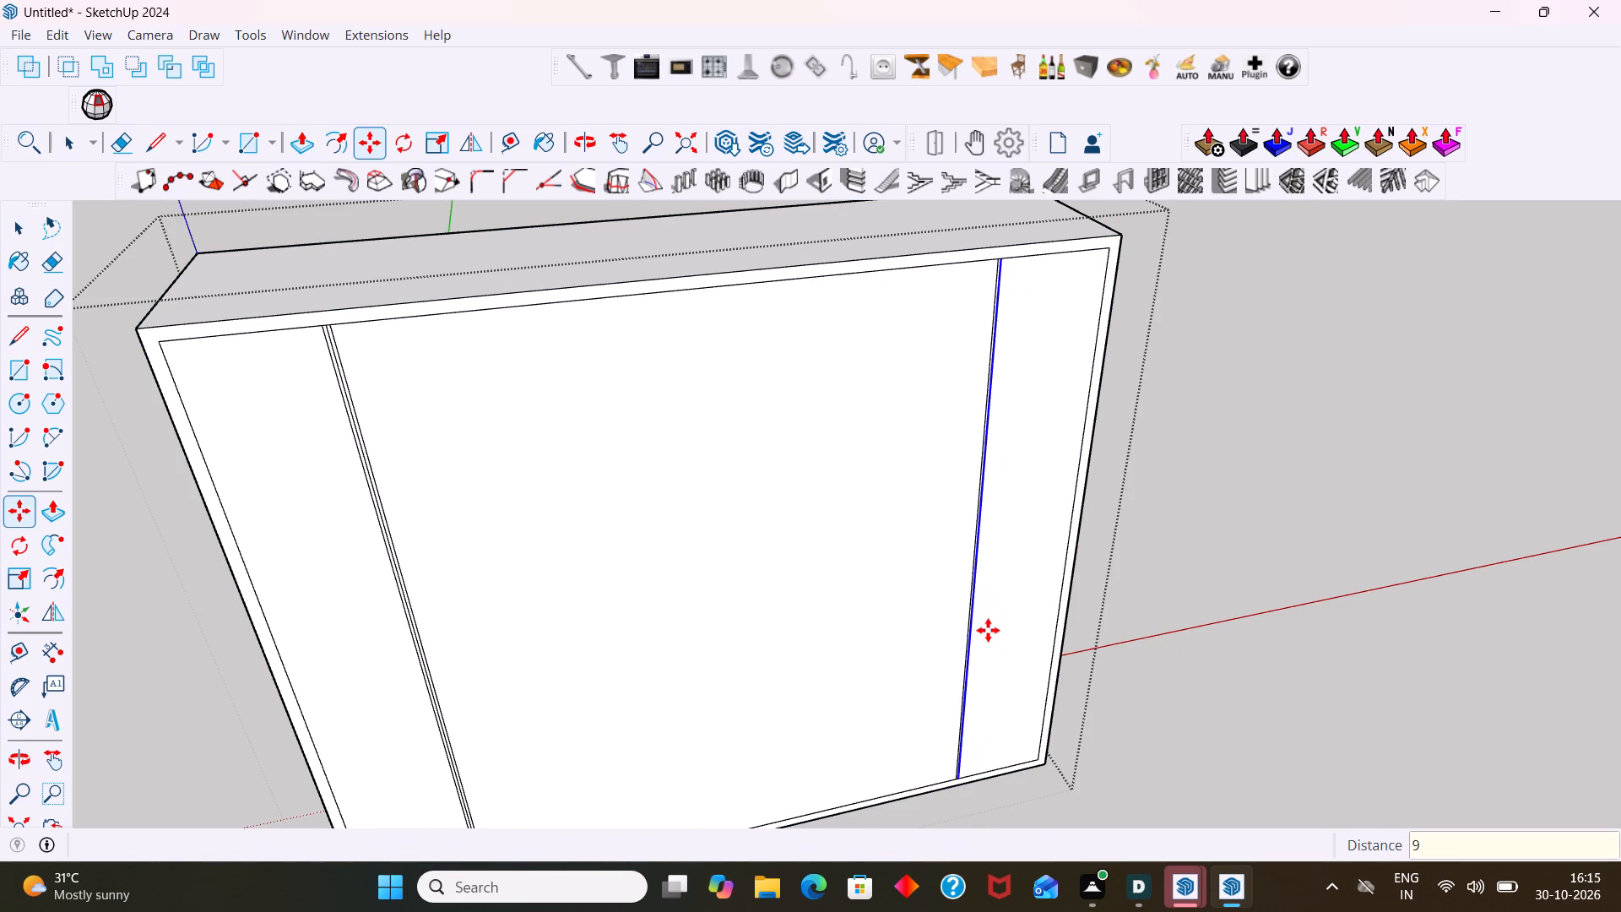
Copy the new offset line 18 mm back to the left, past the second divider's centre line, and close the group.
scroll(985, 630, up, 7)
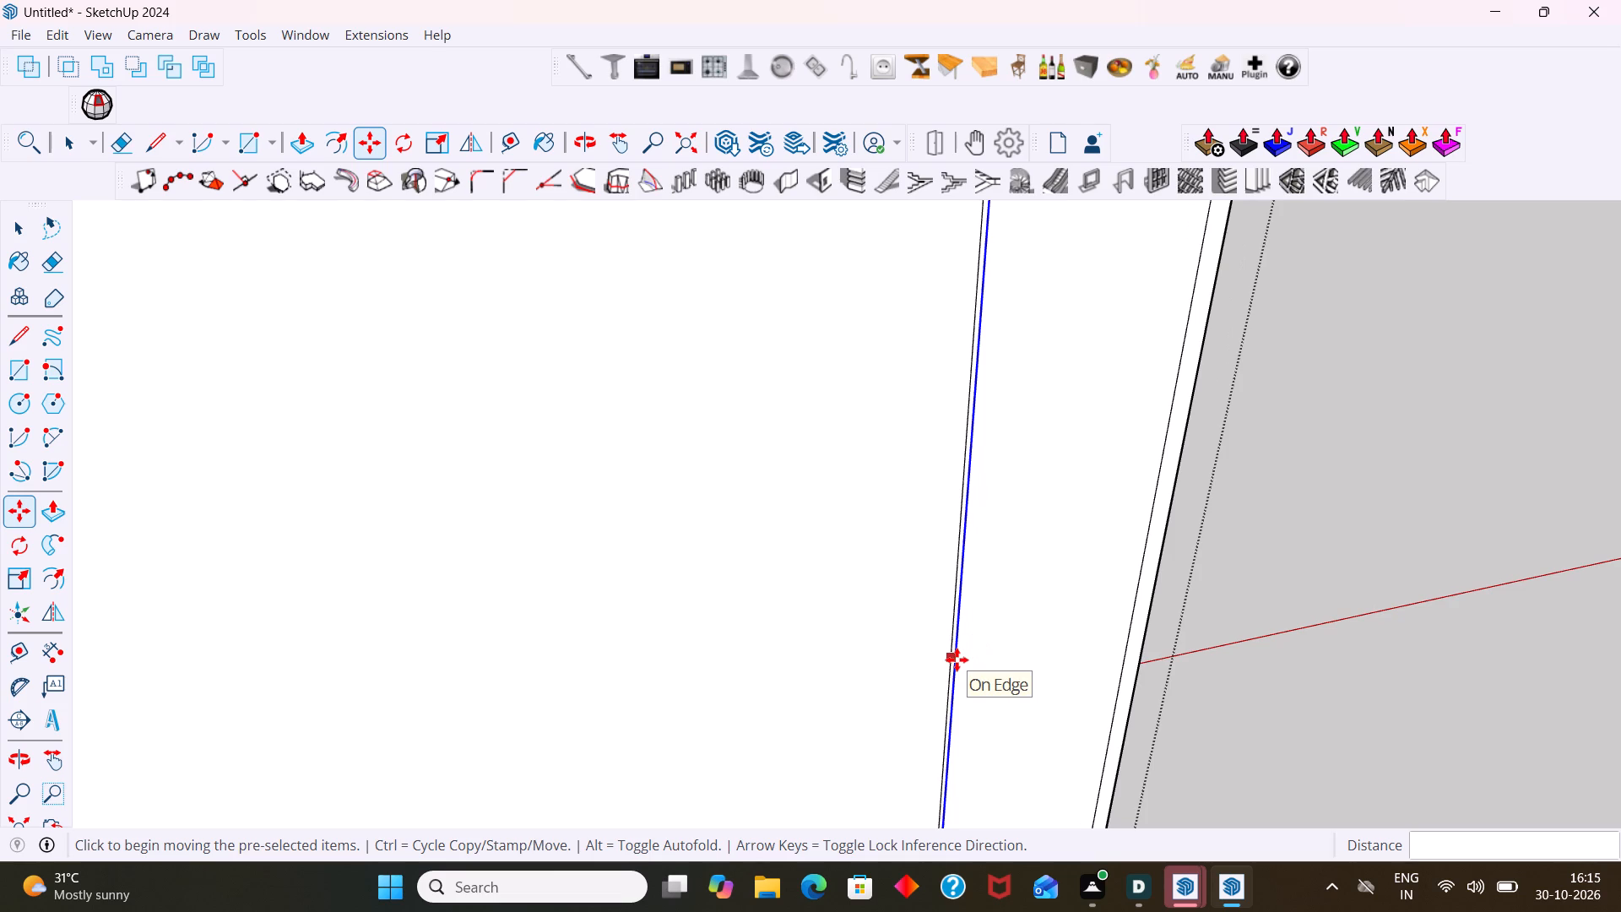
click(957, 660)
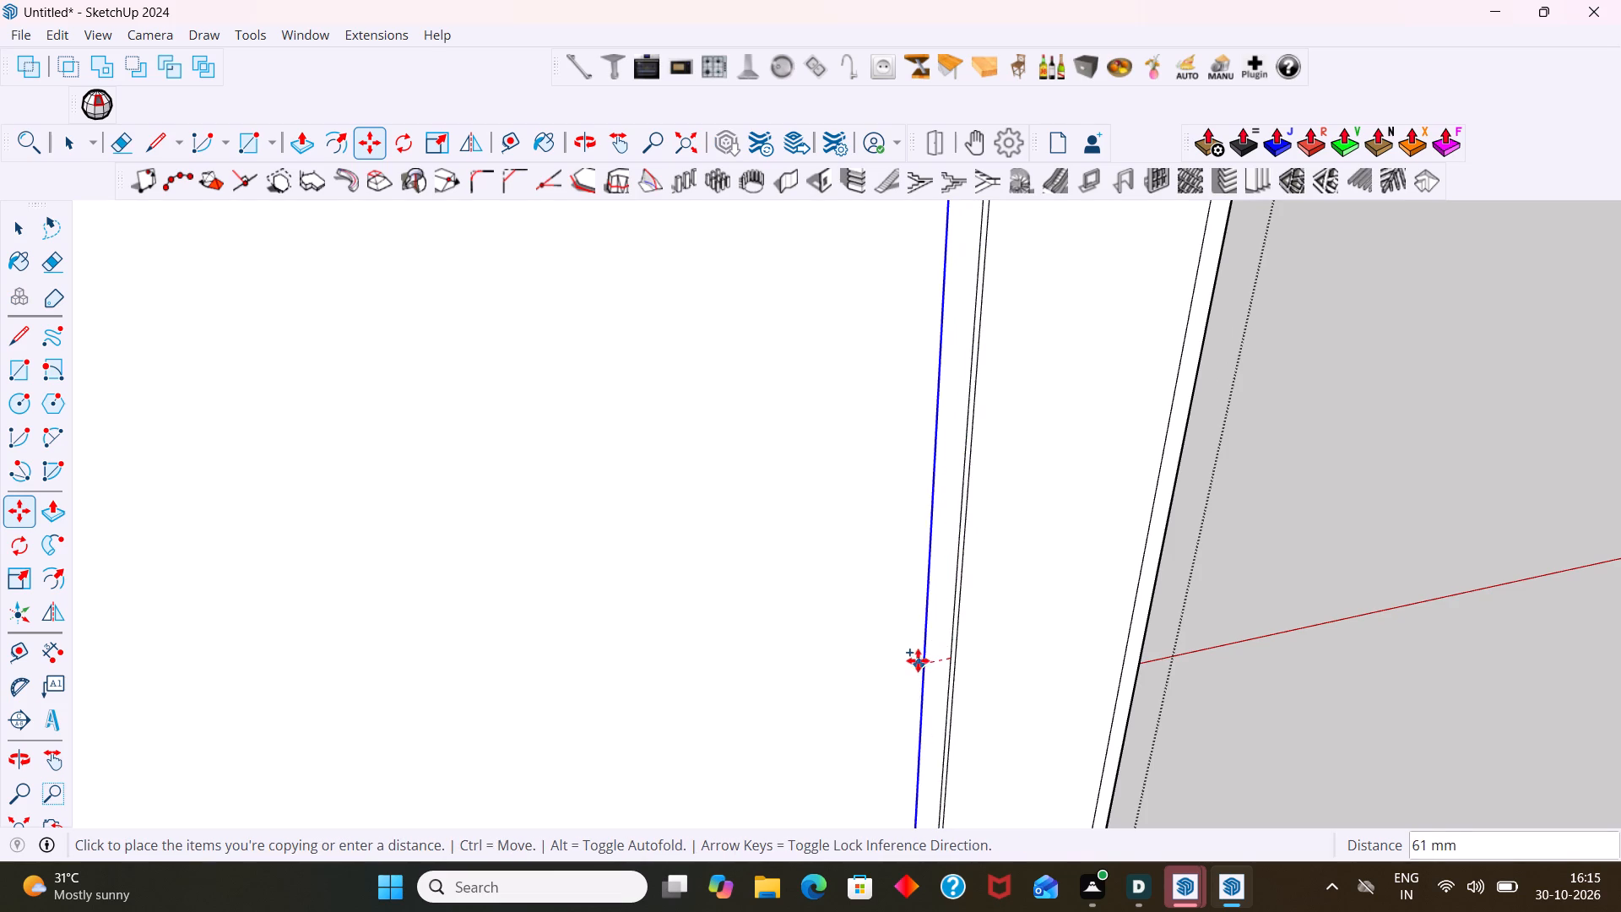
text(18)
key(Return)
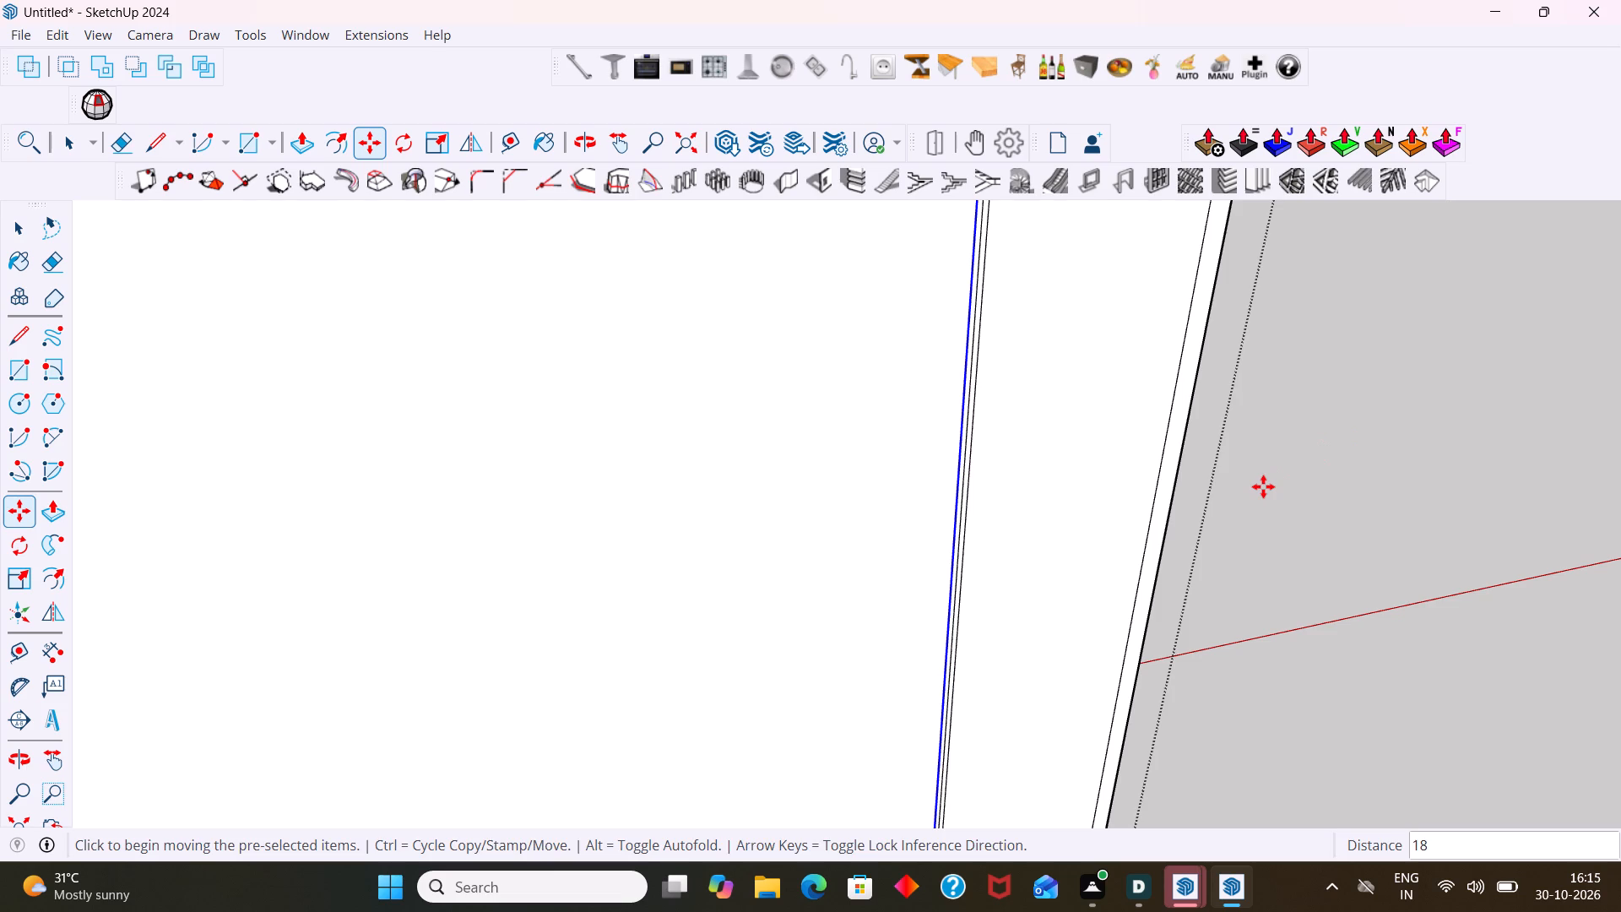
key(space)
click(1281, 535)
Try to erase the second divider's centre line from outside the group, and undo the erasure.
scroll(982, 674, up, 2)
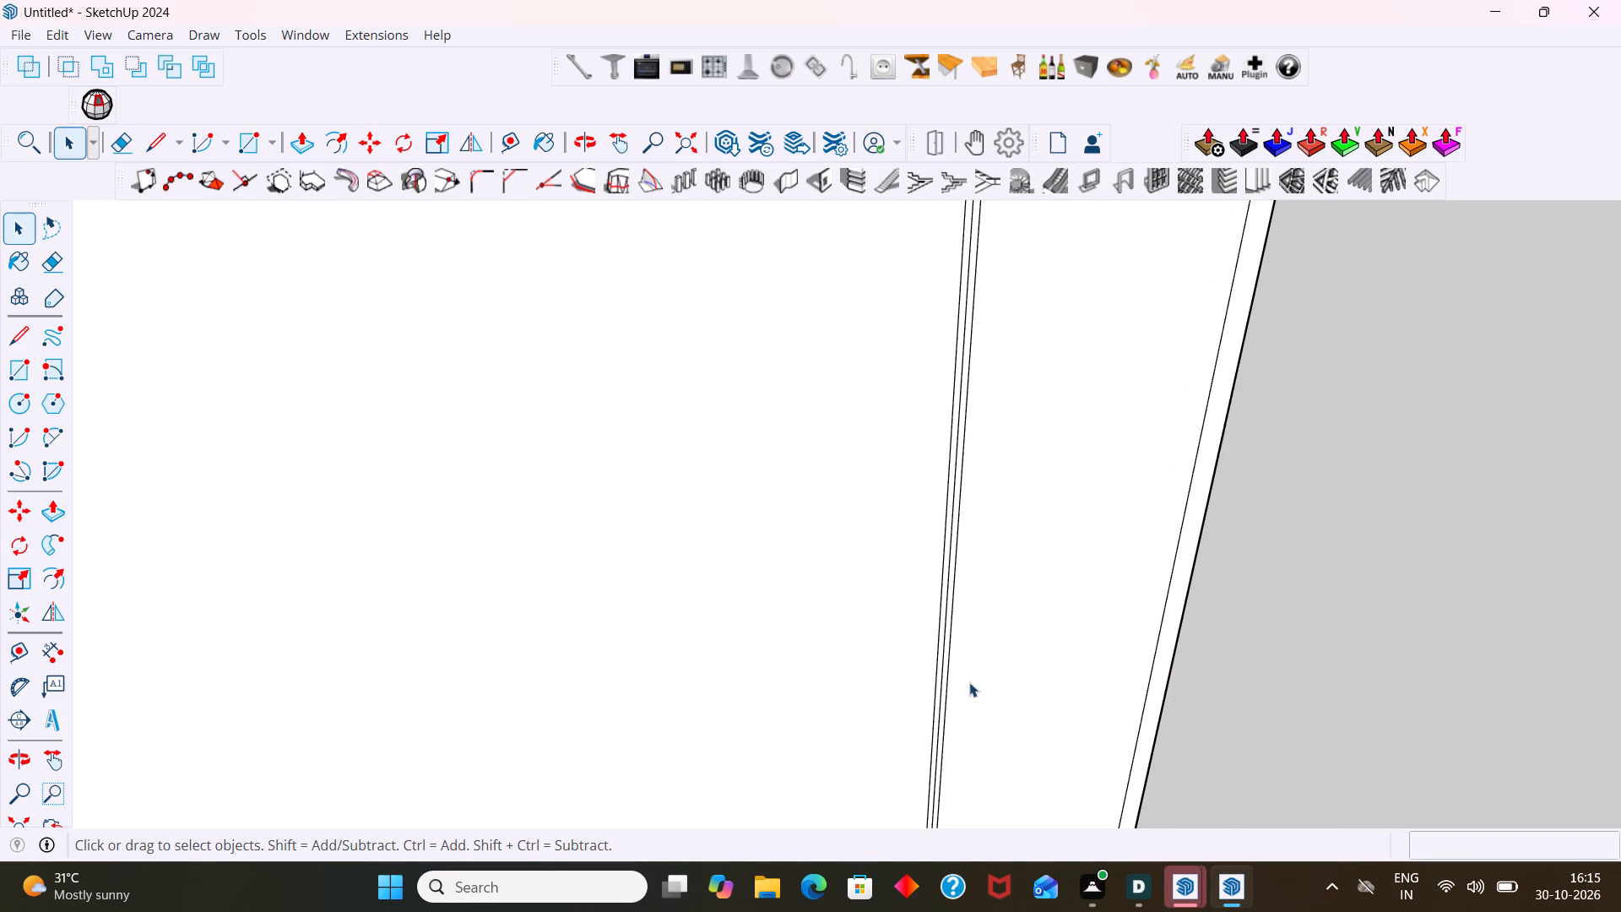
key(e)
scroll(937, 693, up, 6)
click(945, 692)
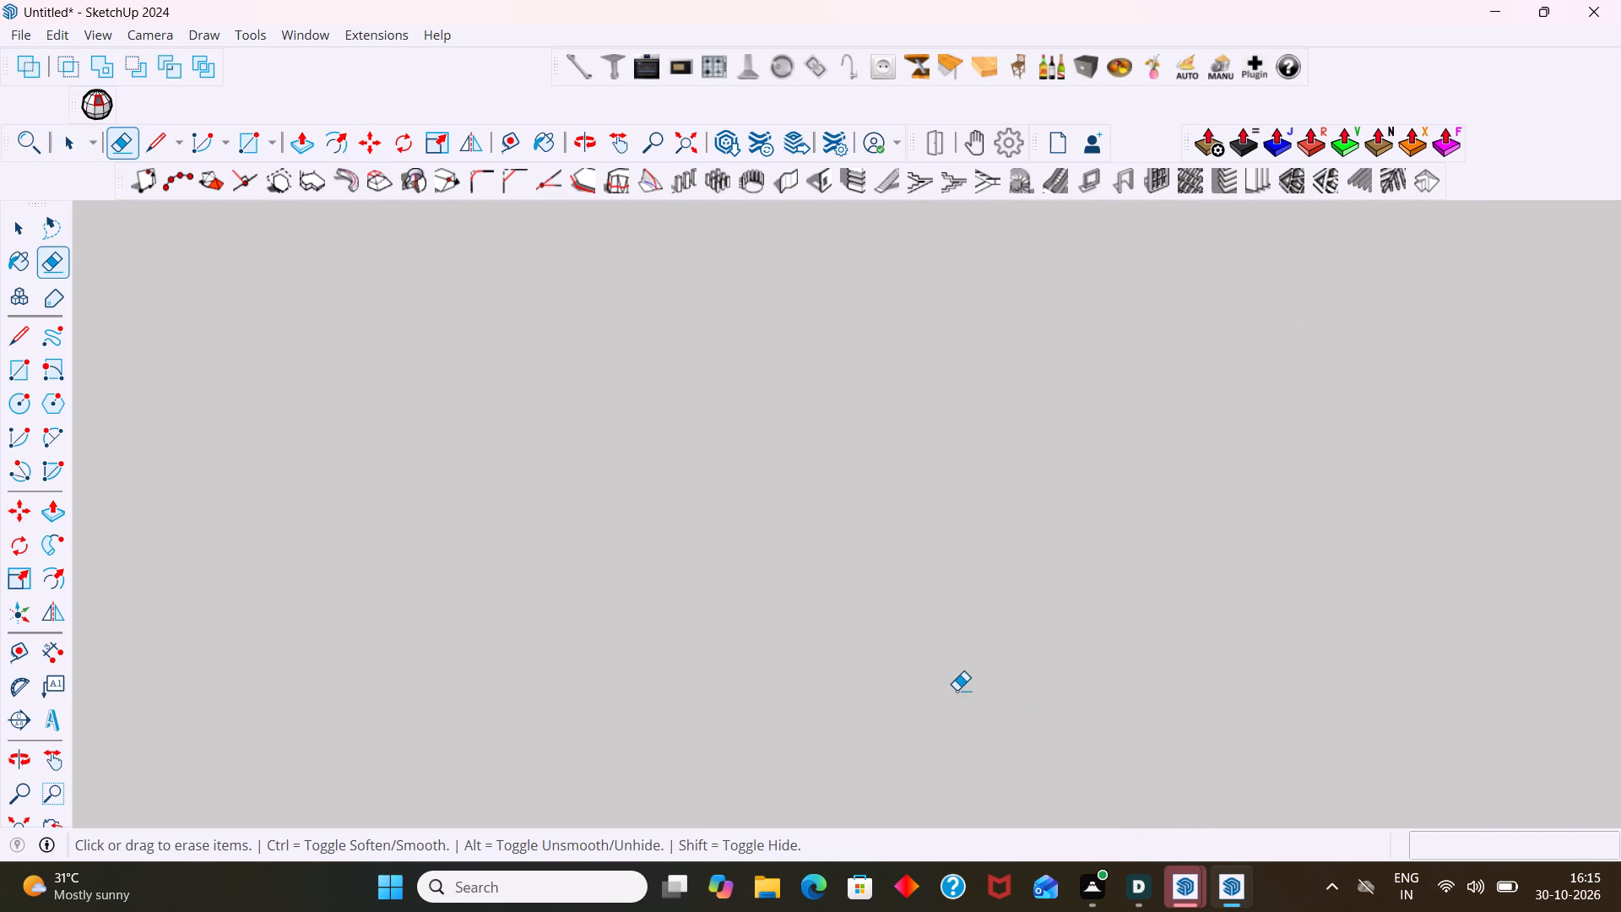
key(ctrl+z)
Open the box group, delete the second divider's centre line between its two outer lines, and close the group.
key(space)
double_click(1137, 657)
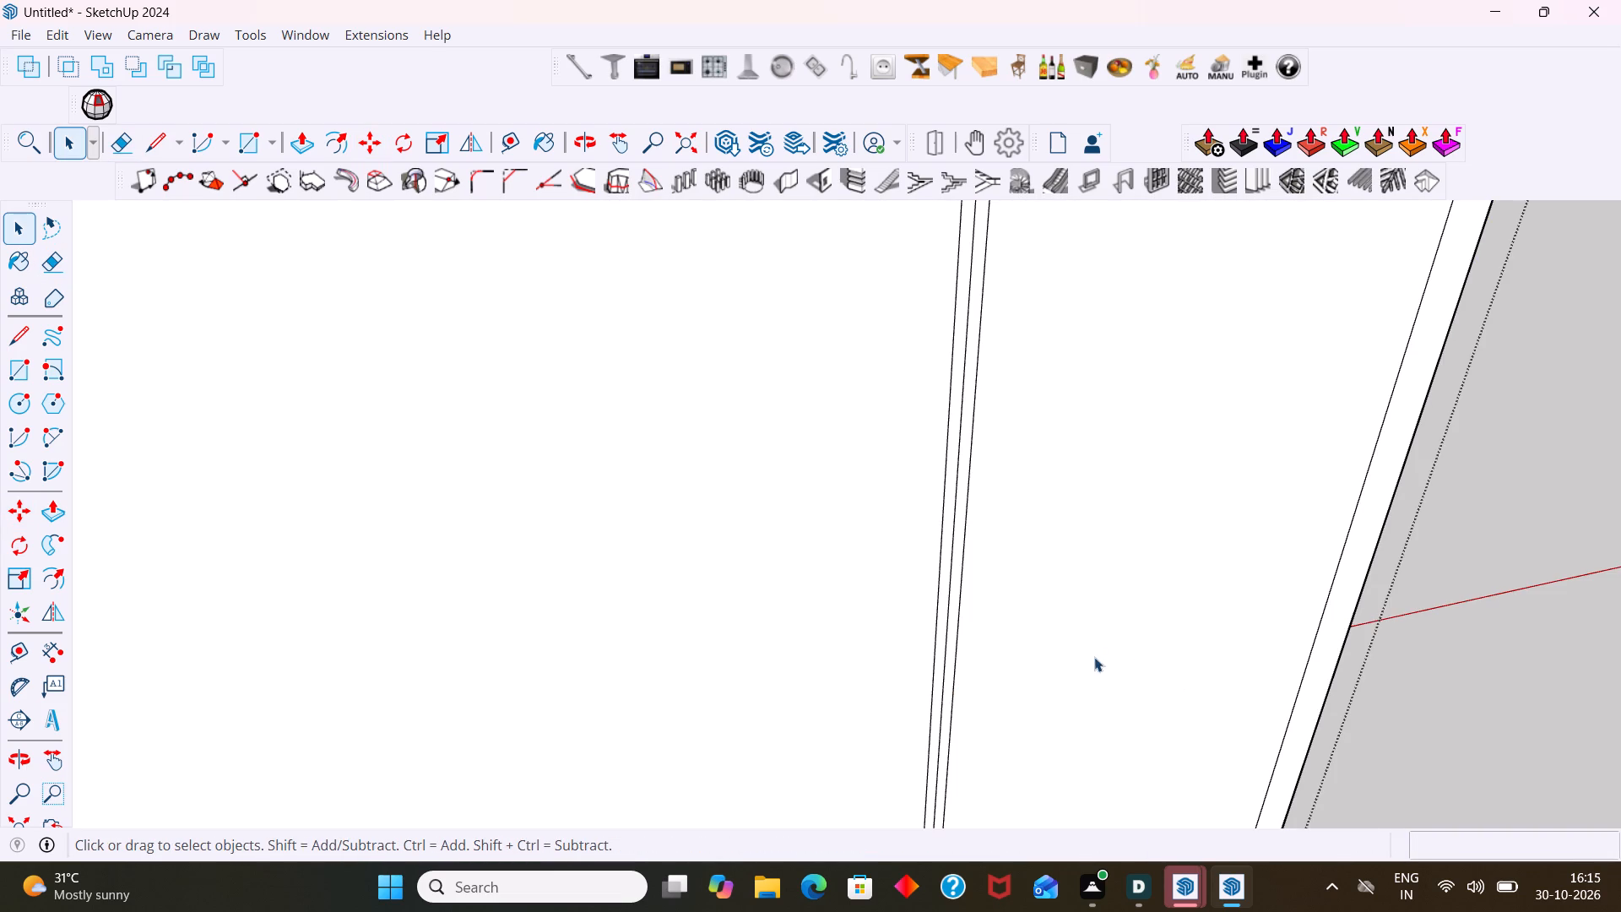
click(1092, 658)
click(937, 705)
click(941, 705)
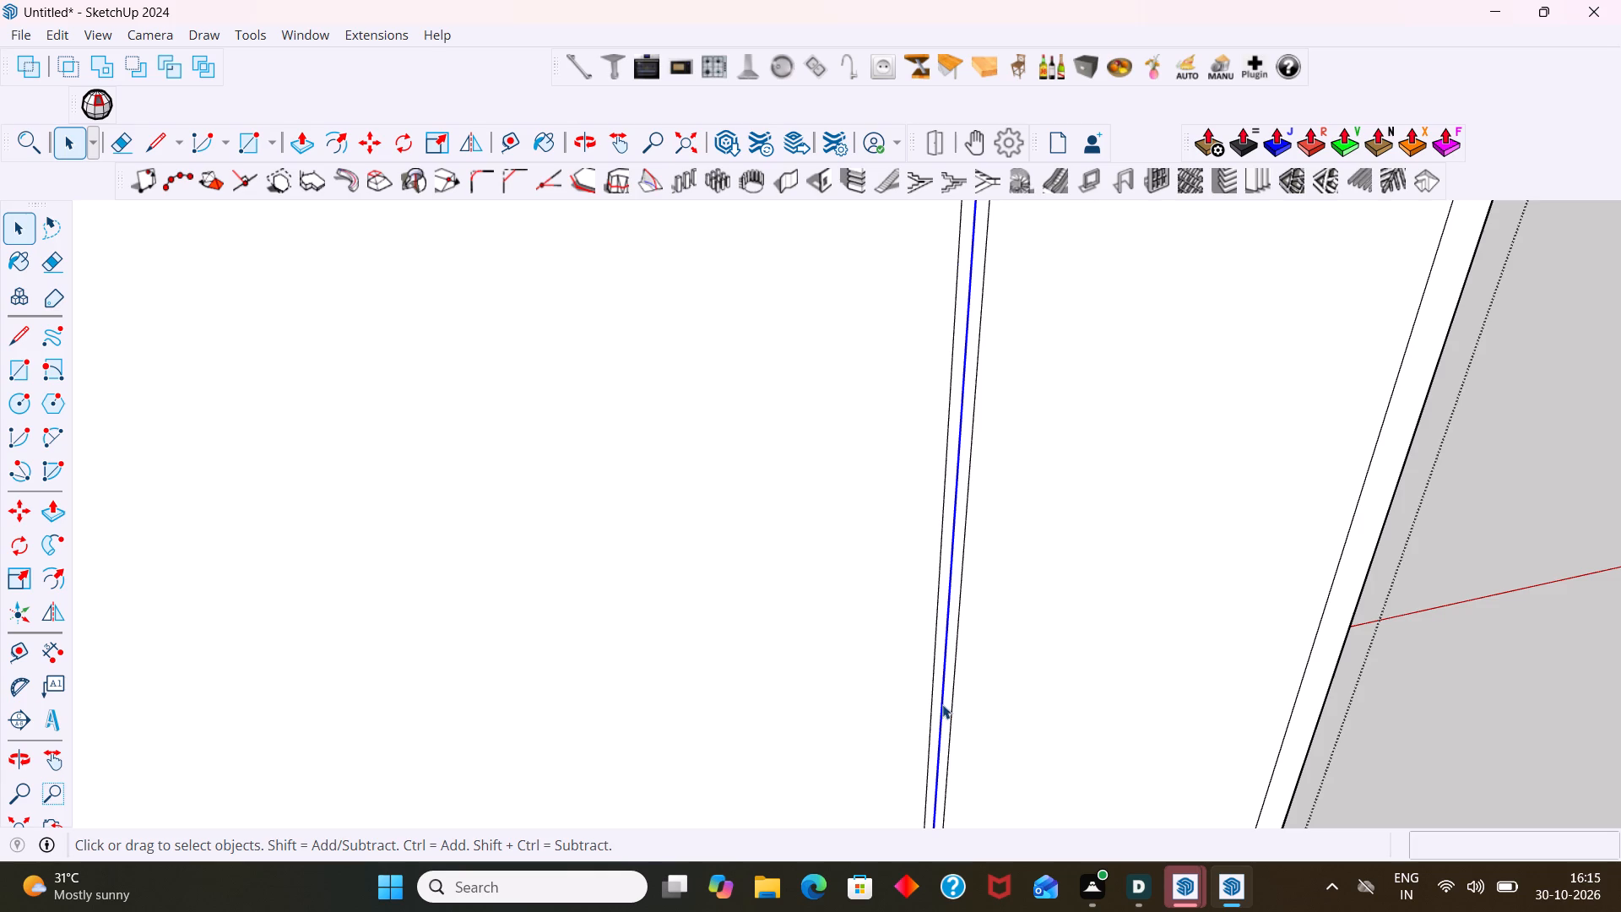
key(Delete)
scroll(1054, 687, down, 8)
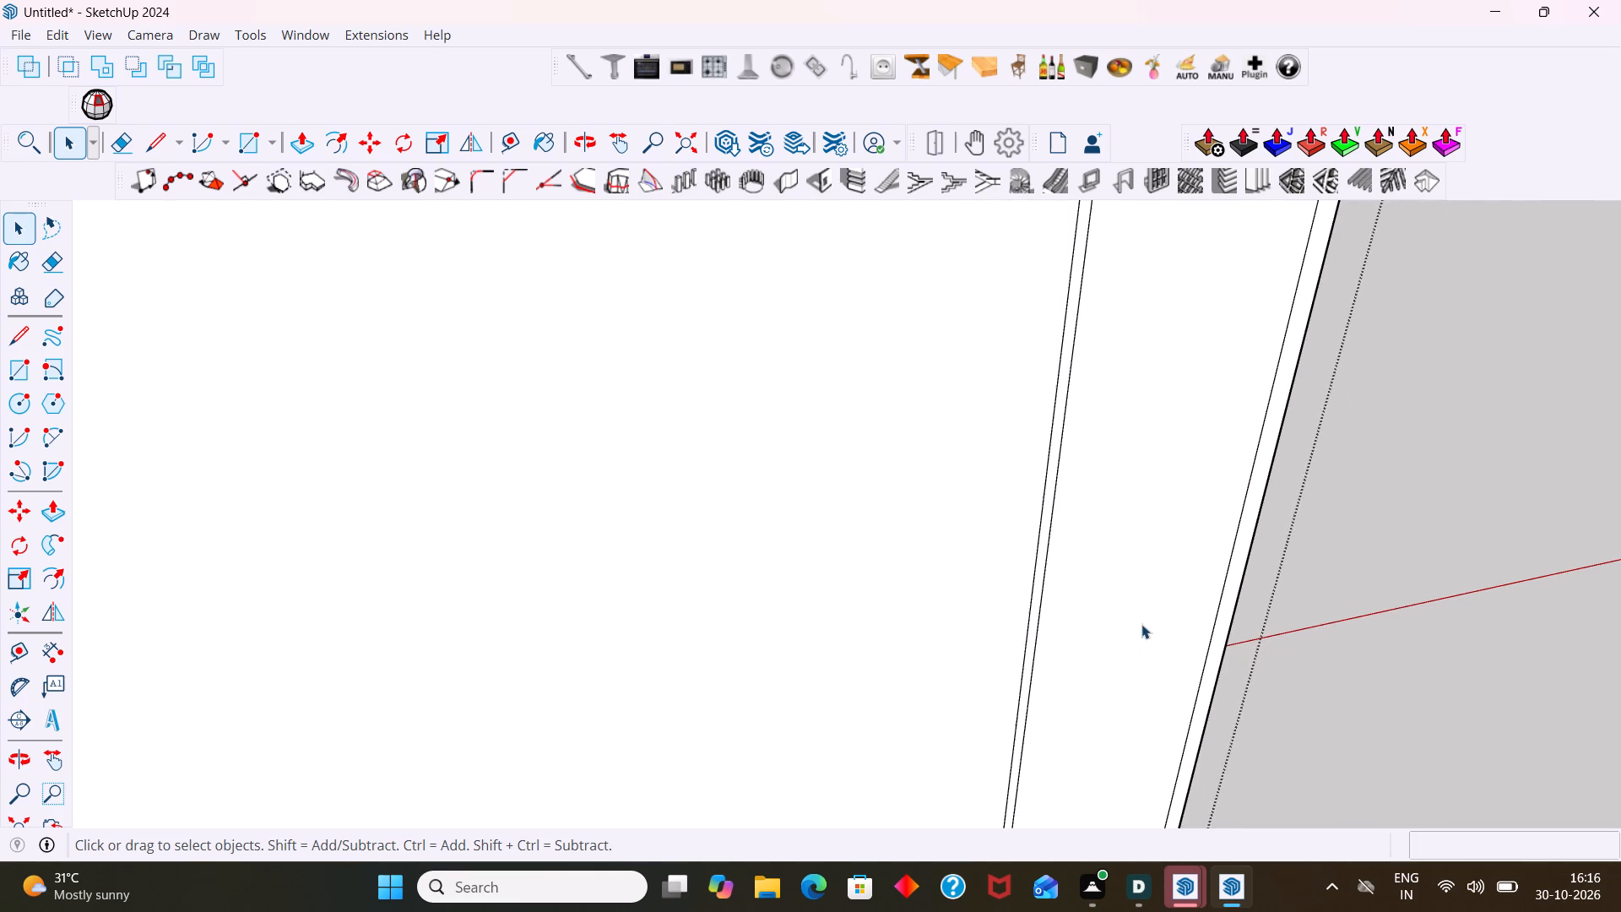
scroll(1141, 624, down, 4)
scroll(1203, 552, down, 4)
shift+middle_drag(1195, 553, 1076, 624)
scroll(1079, 628, down, 2)
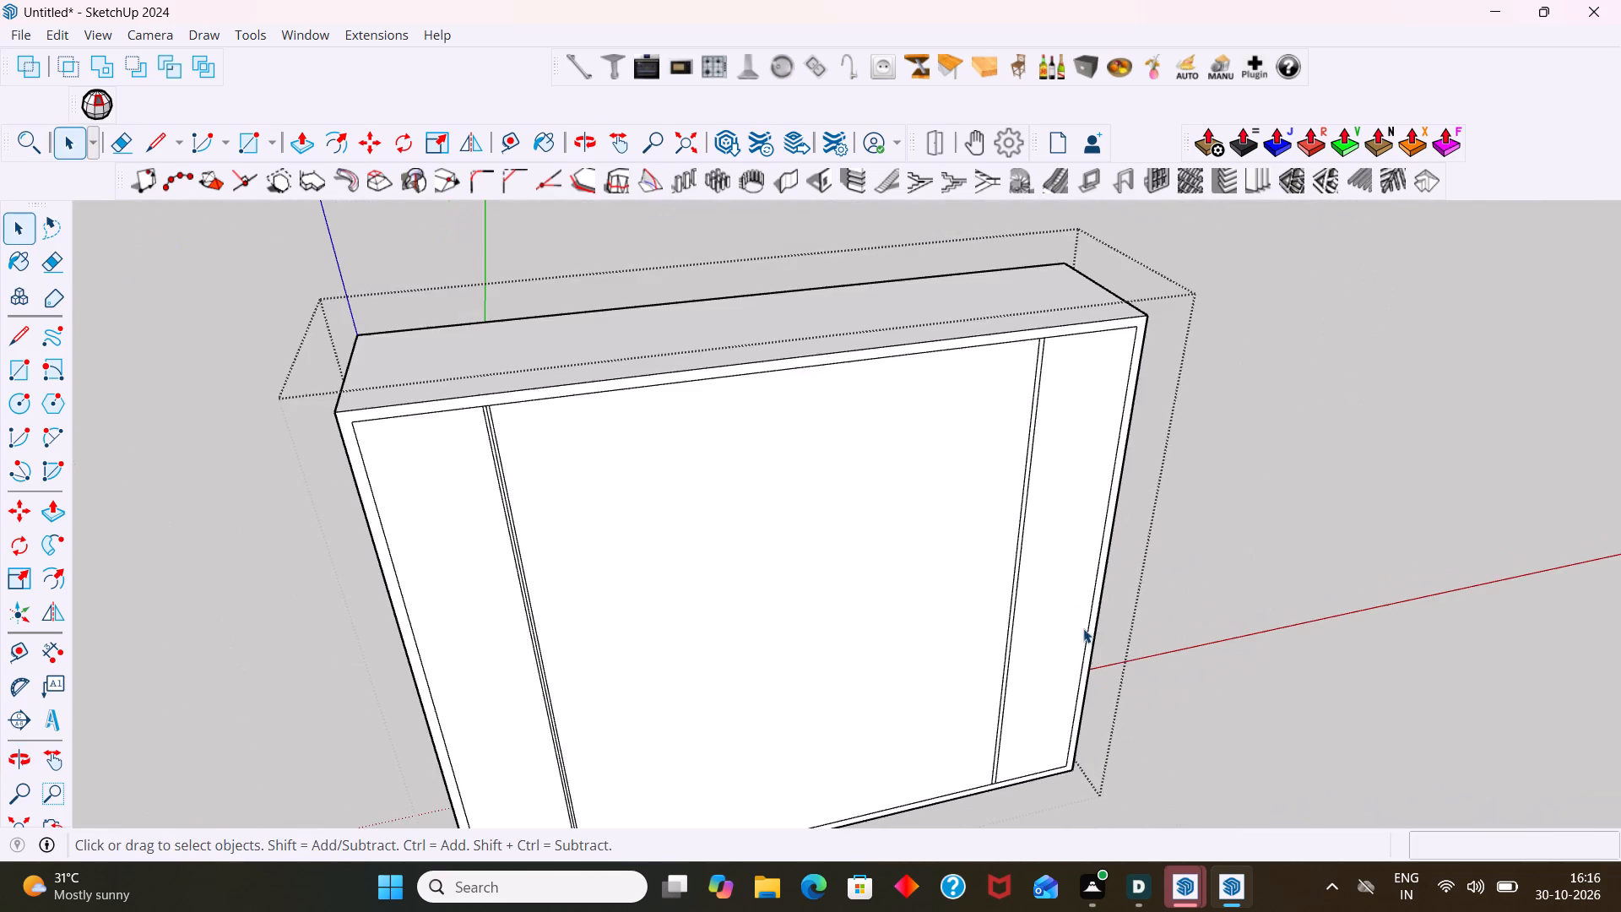
click(1231, 566)
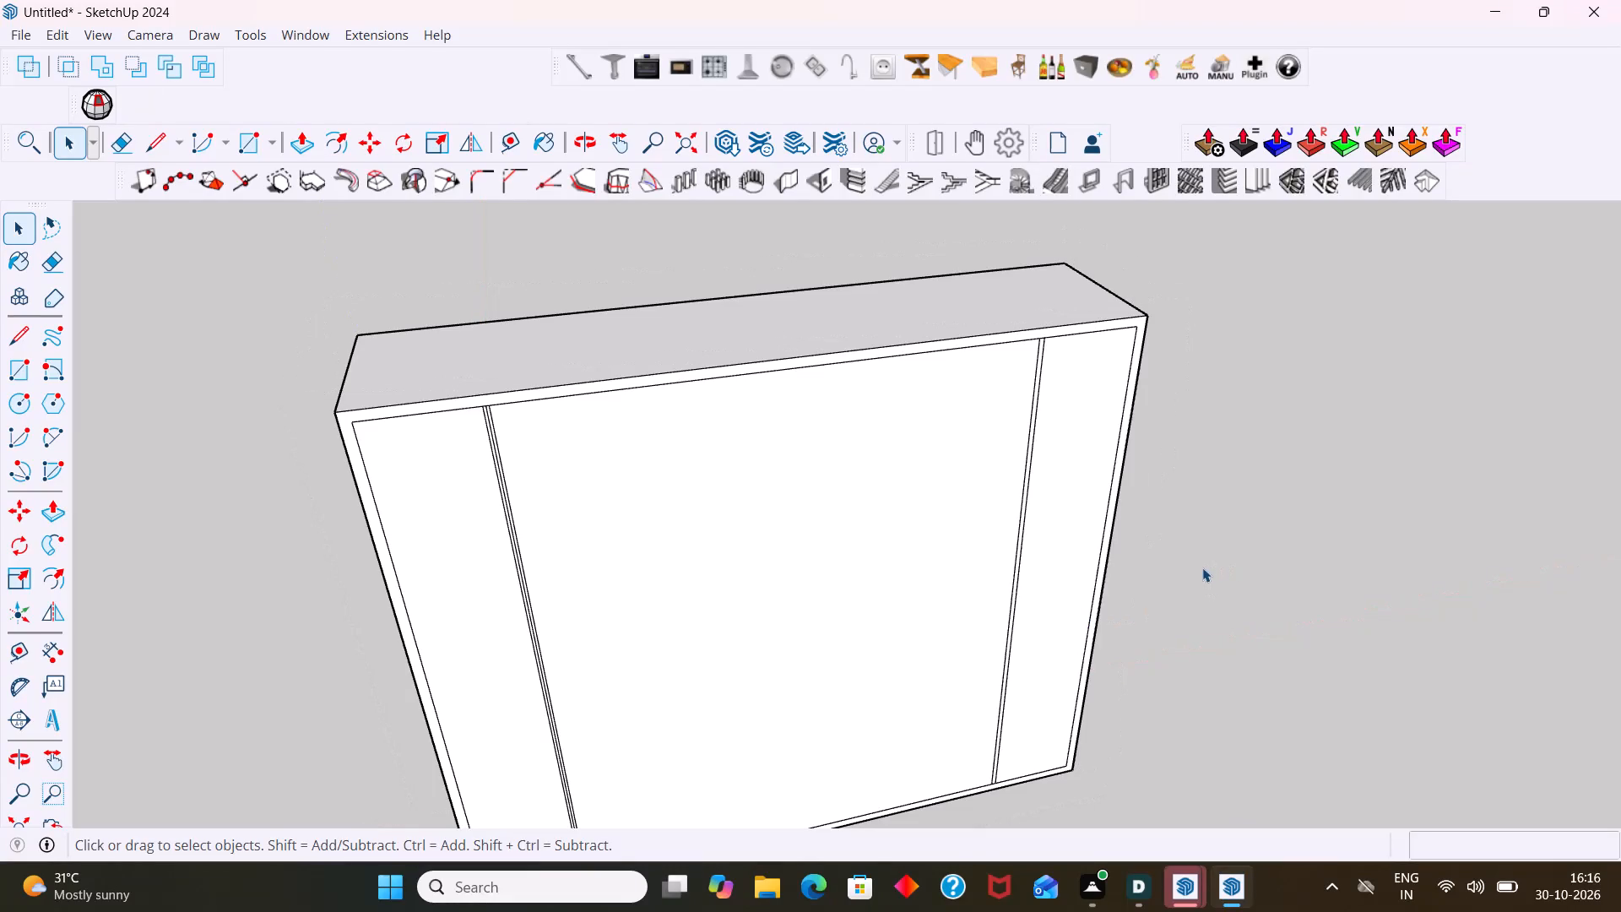
Open the box group, delete the first divider's centre line between its two outer lines, and close the group.
scroll(1092, 406, up, 3)
scroll(1049, 323, up, 2)
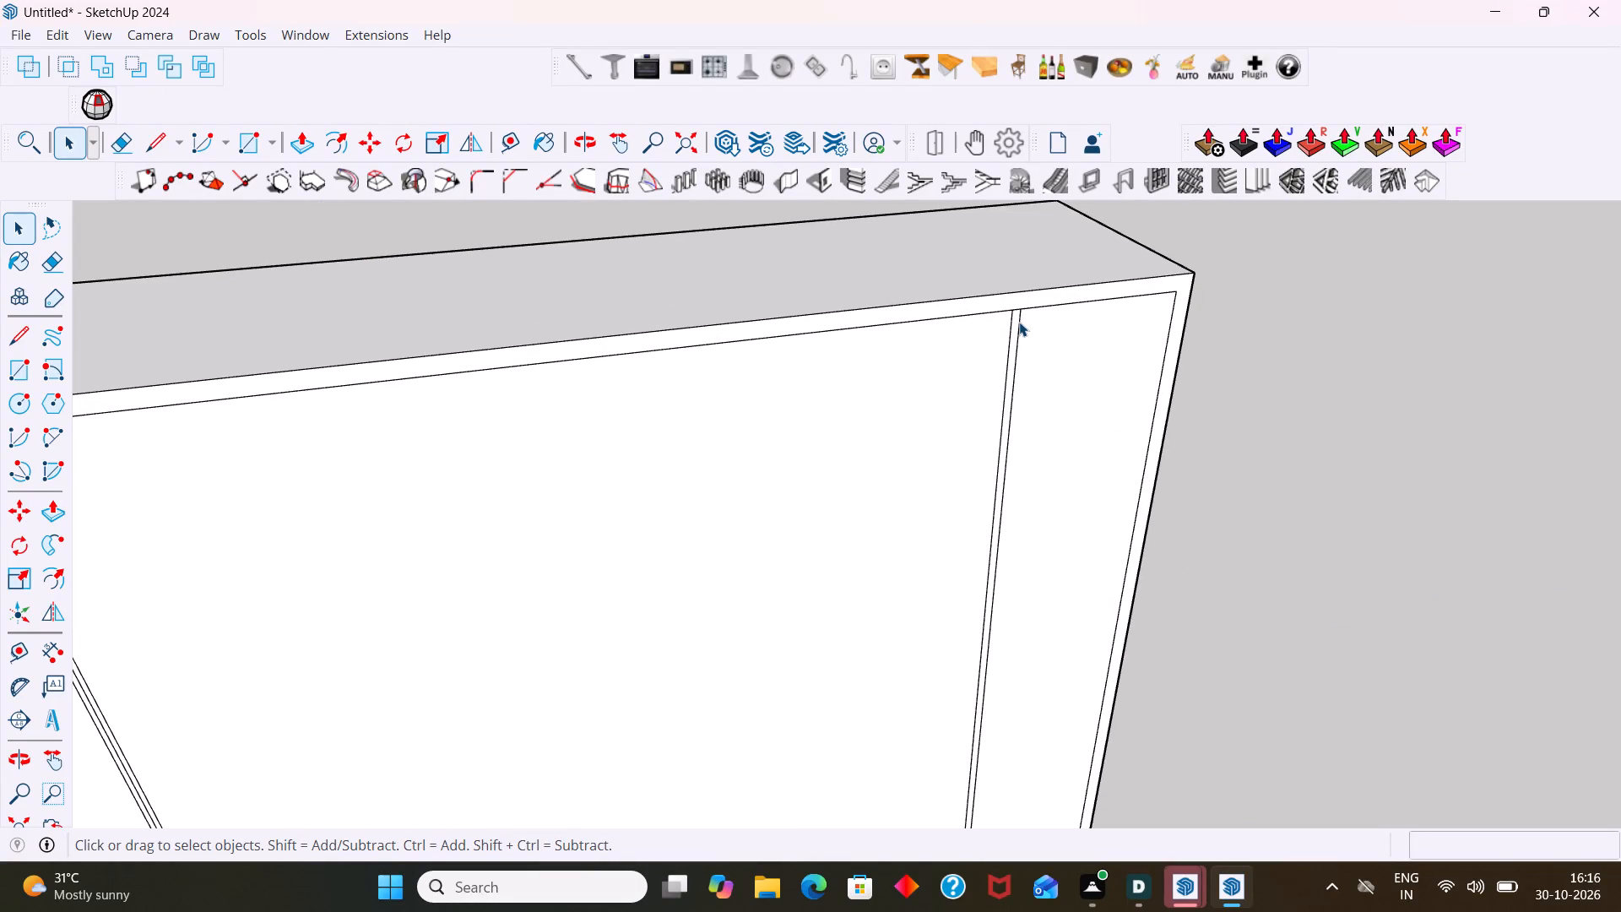
scroll(1019, 321, down, 5)
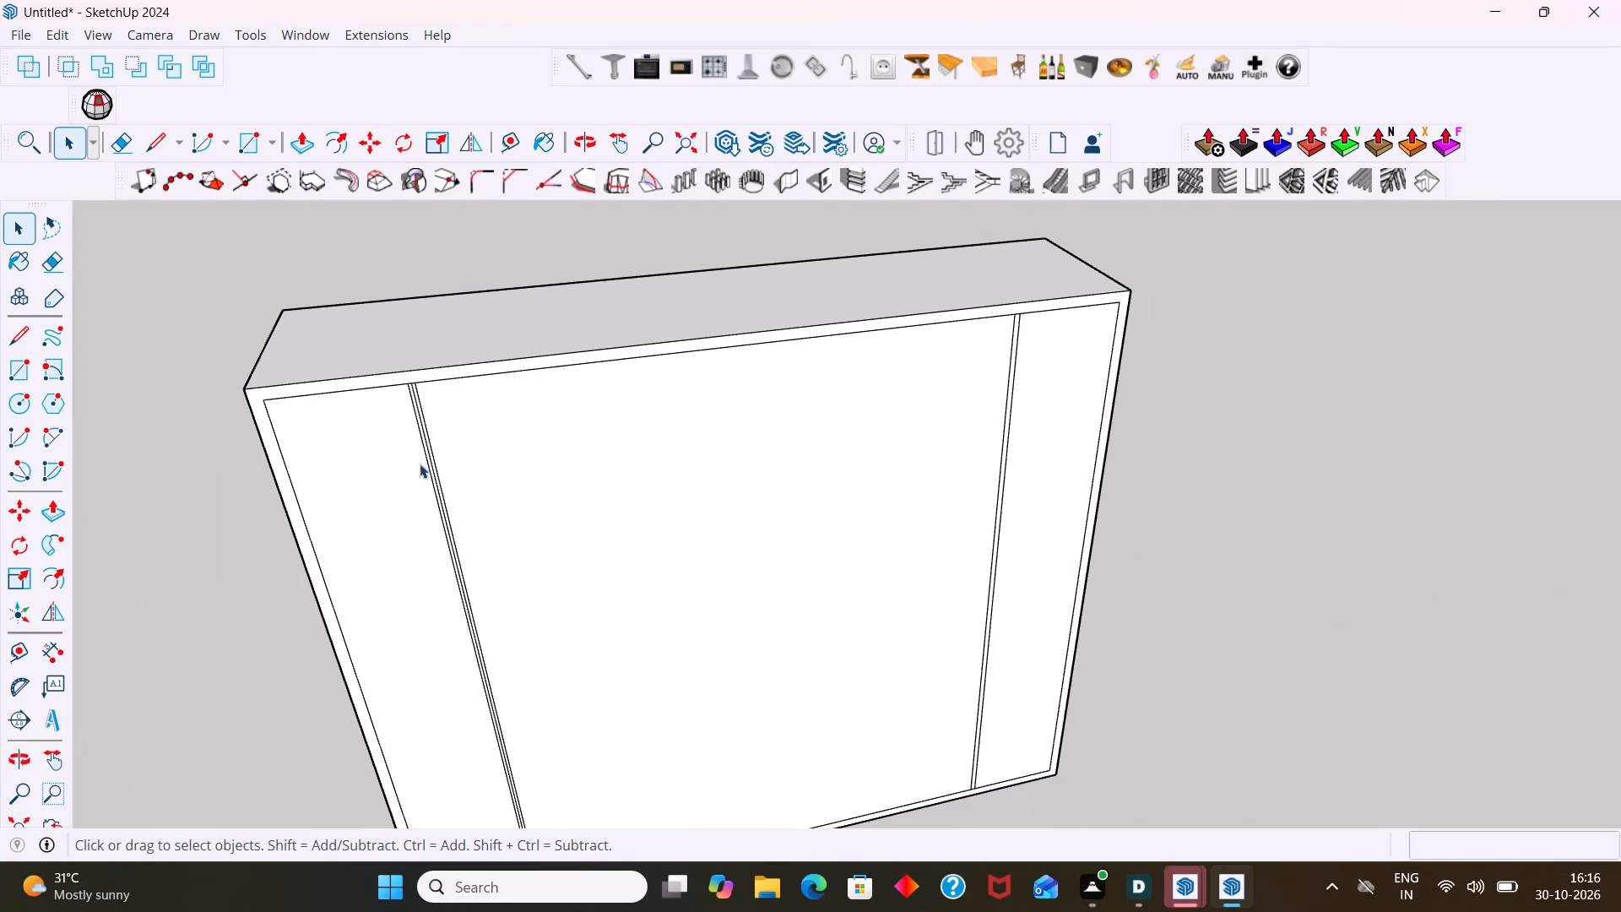
scroll(418, 465, up, 5)
click(436, 464)
double_click(436, 464)
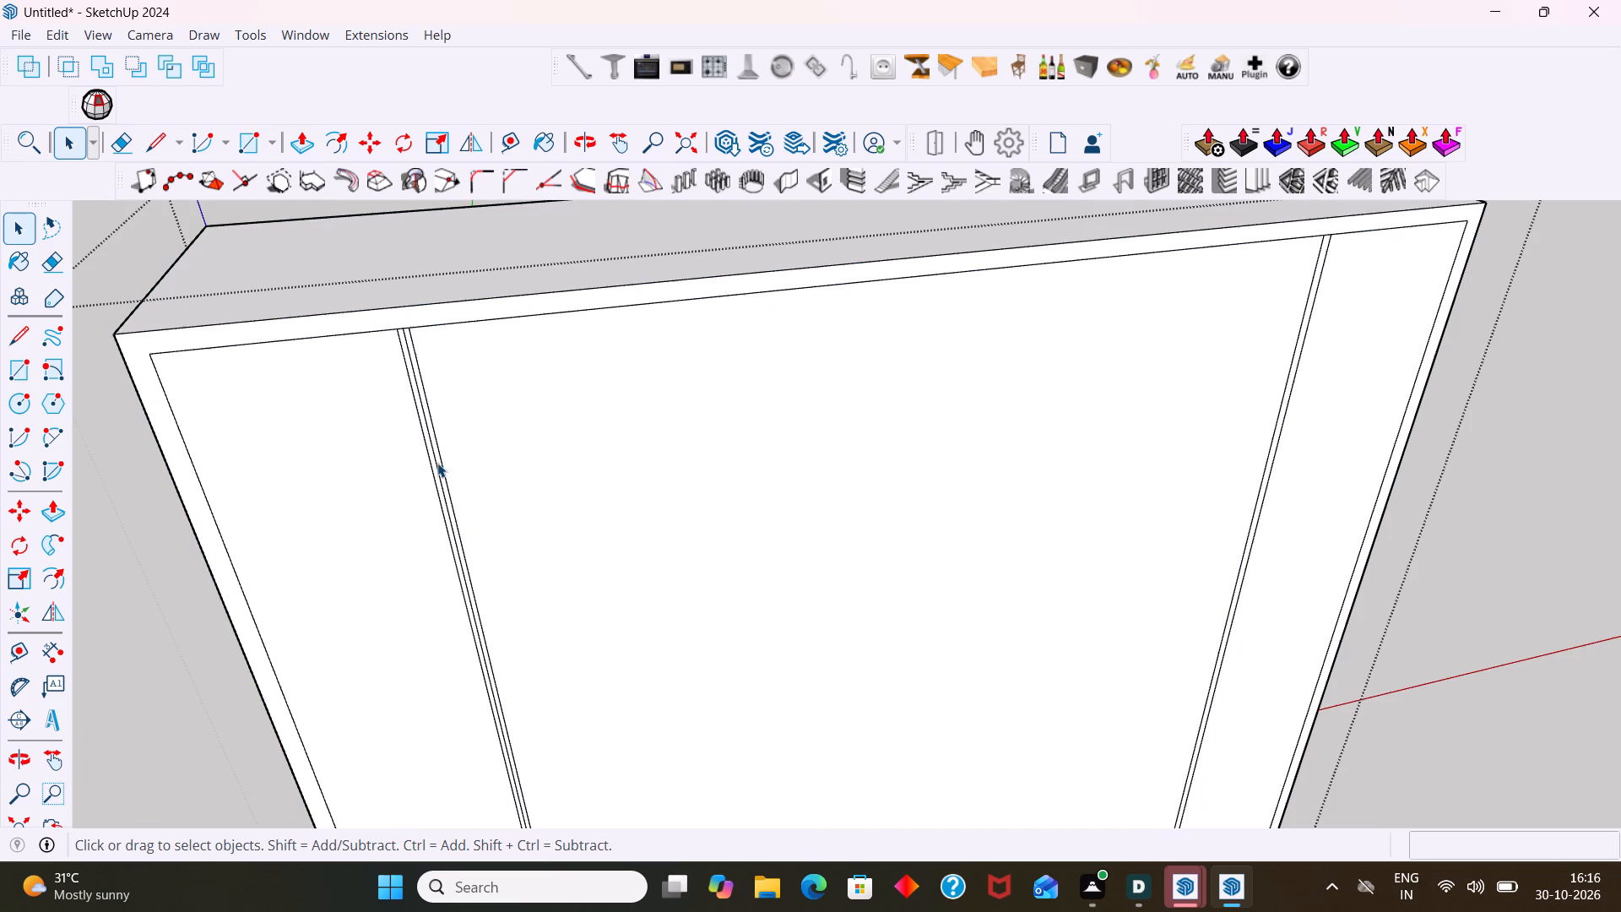
click(439, 477)
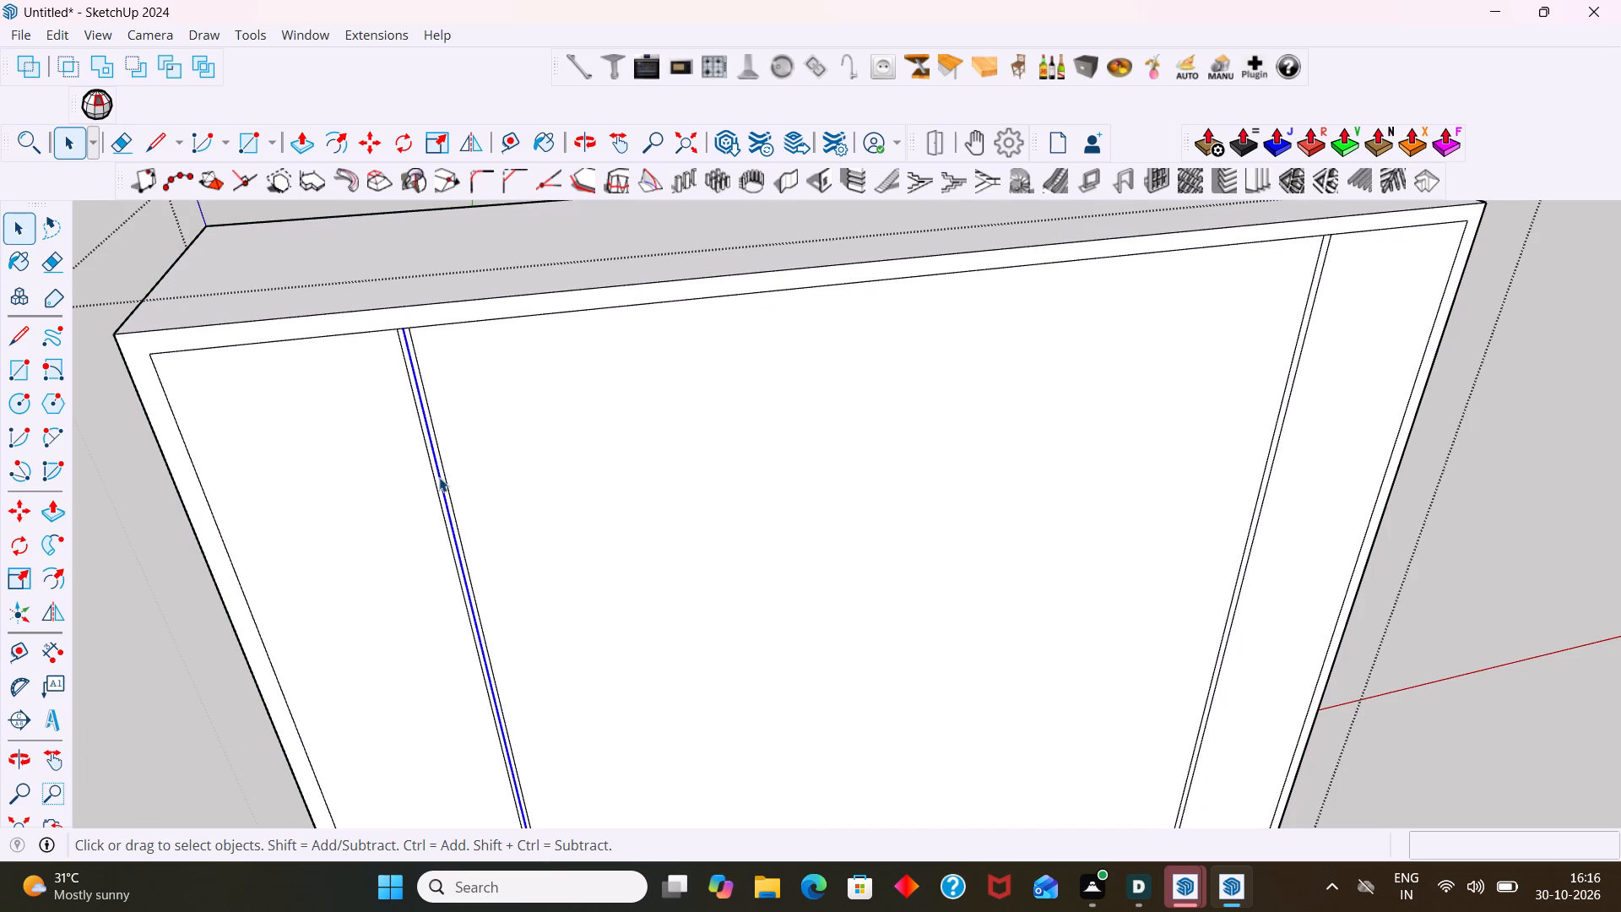
key(Delete)
scroll(477, 498, down, 6)
click(1395, 562)
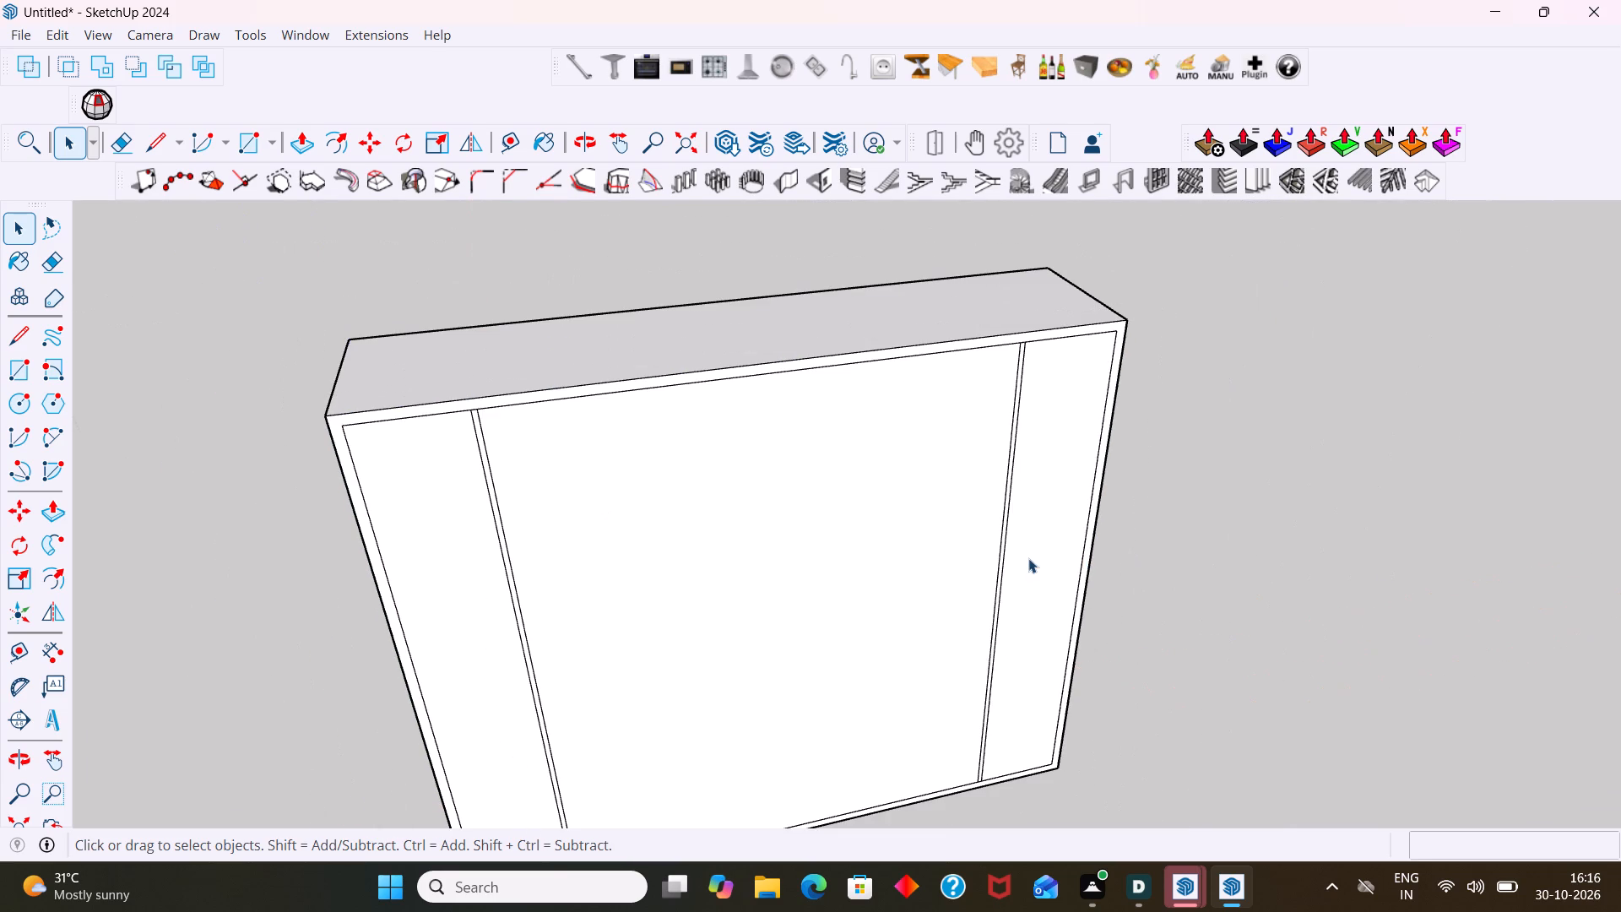
Examine the front face's two dividers and where they meet the border along the top and bottom edges.
shift+middle_drag(1014, 562, 984, 411)
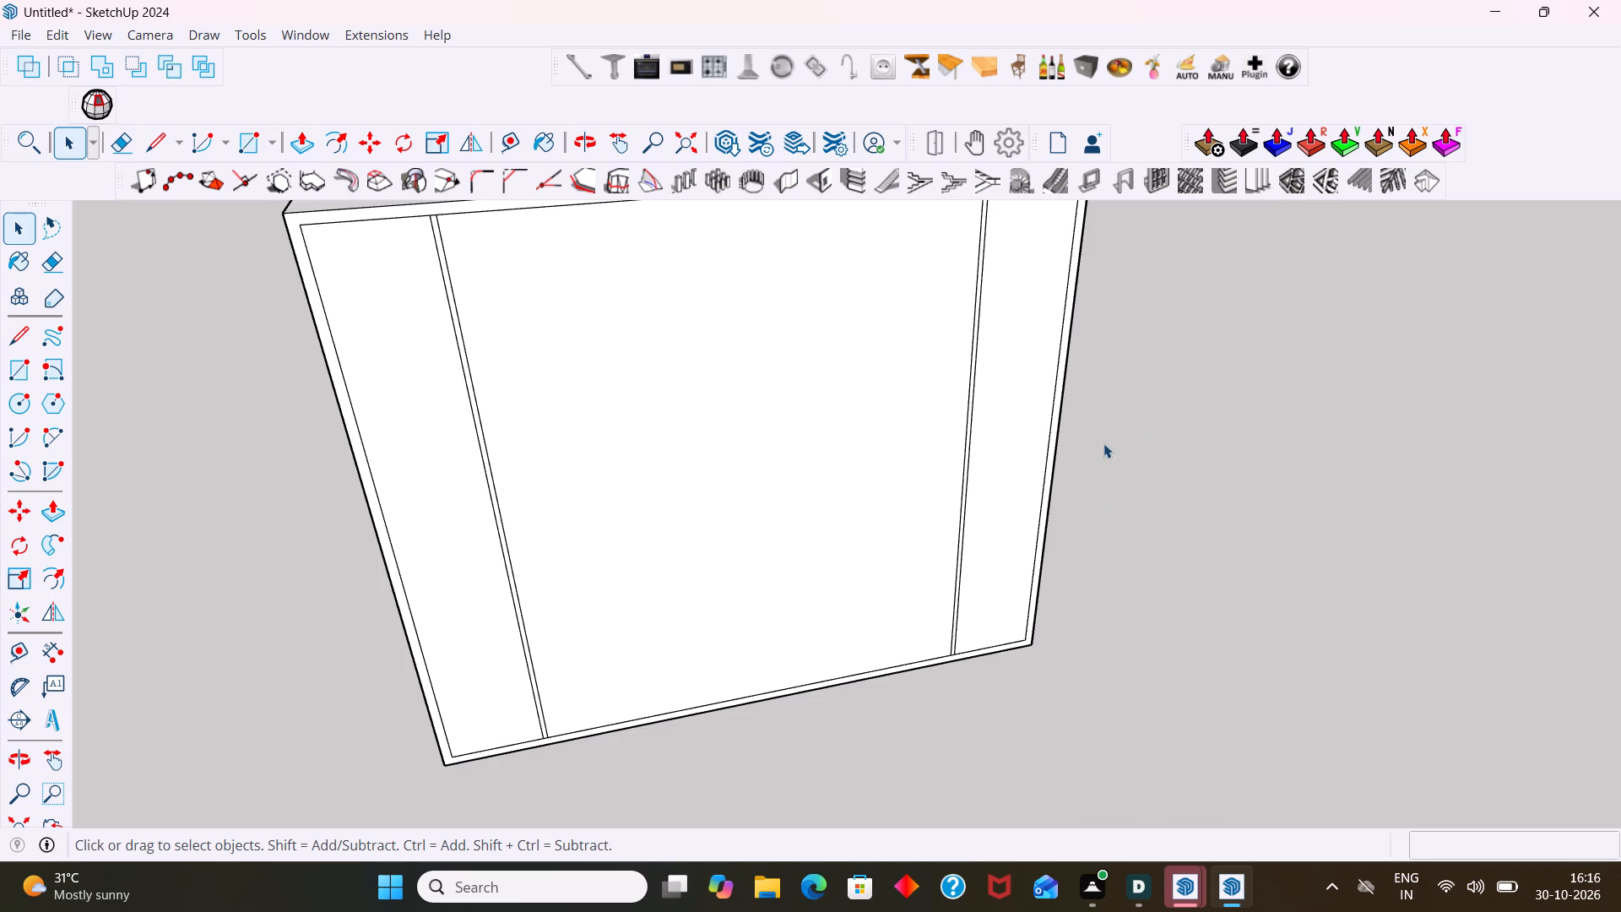
shift+middle_drag(1103, 444, 1048, 543)
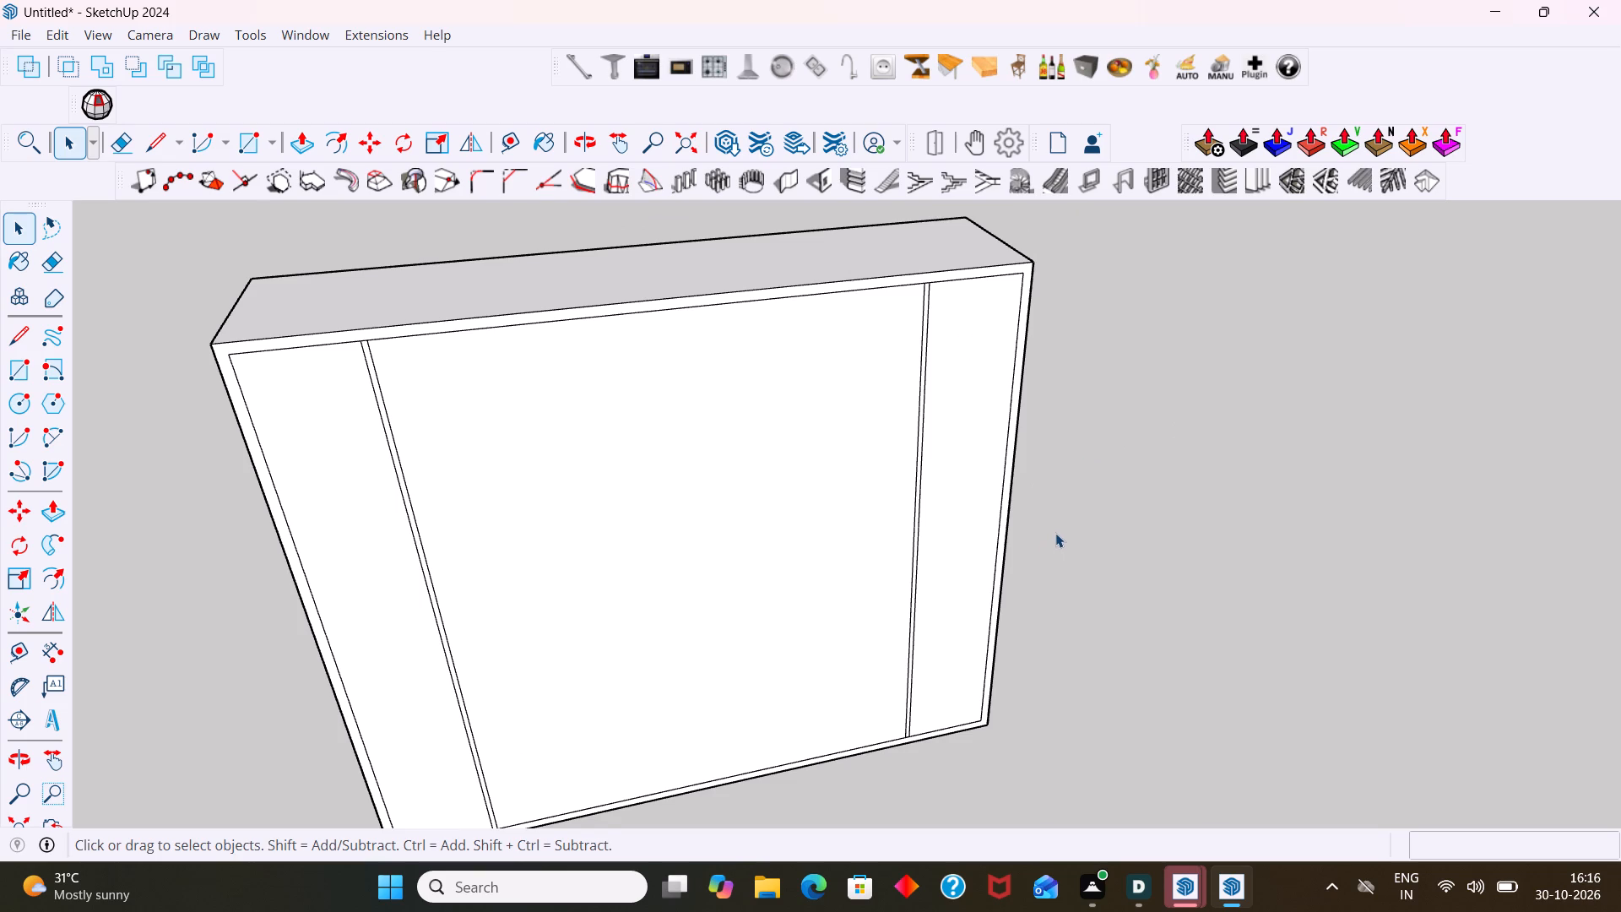
scroll(1055, 523, up, 2)
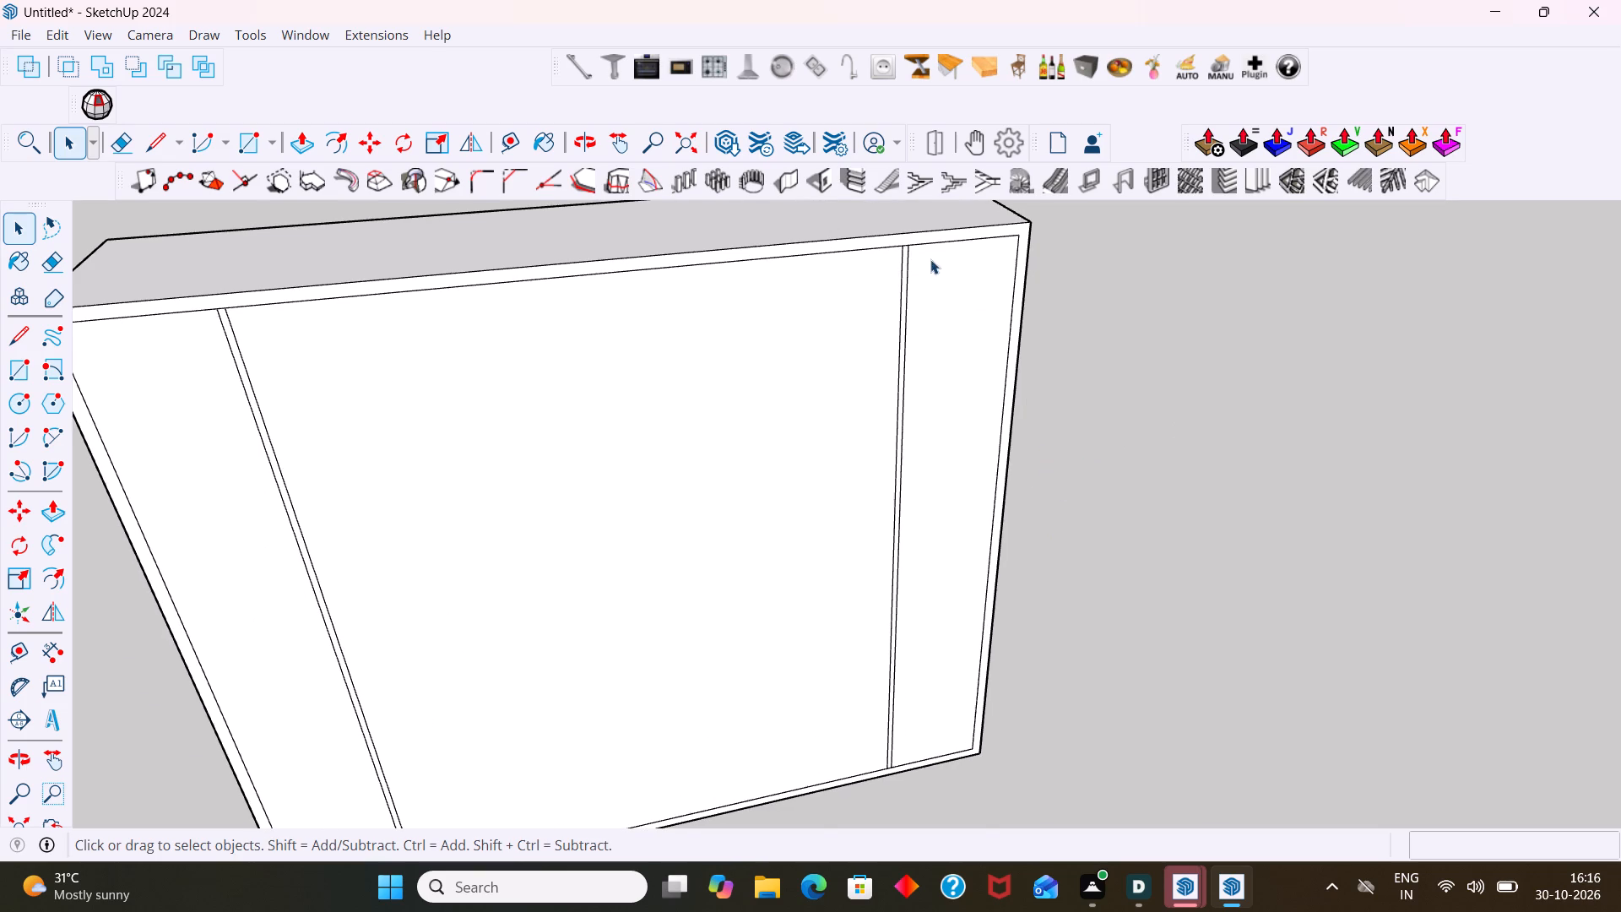
scroll(924, 254, up, 4)
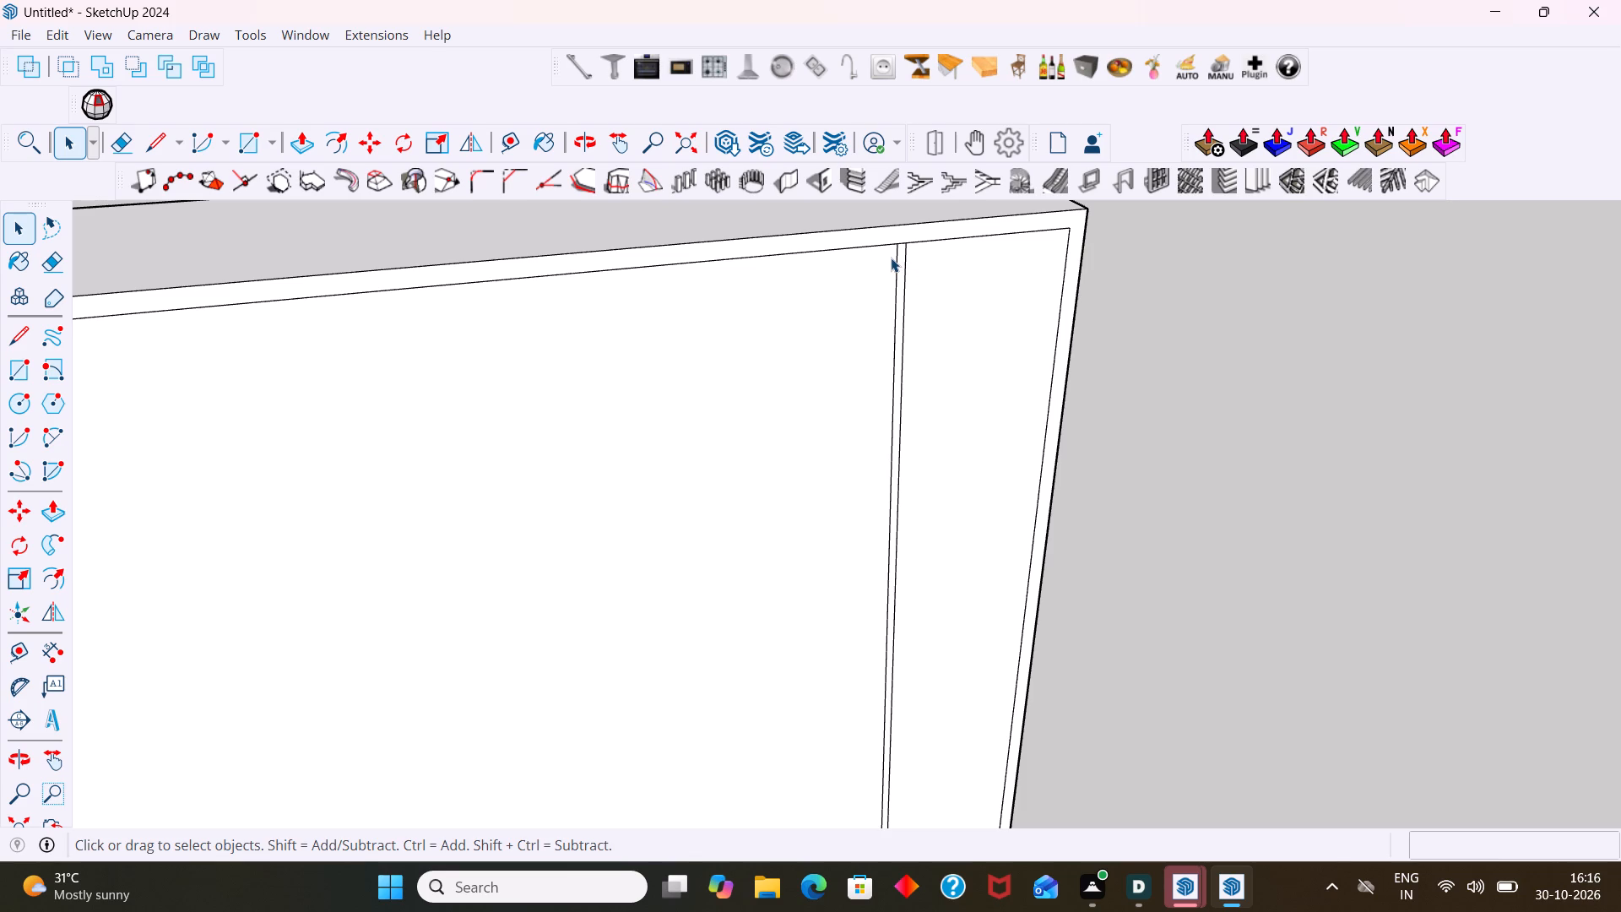
scroll(903, 252, up, 5)
scroll(1074, 344, down, 6)
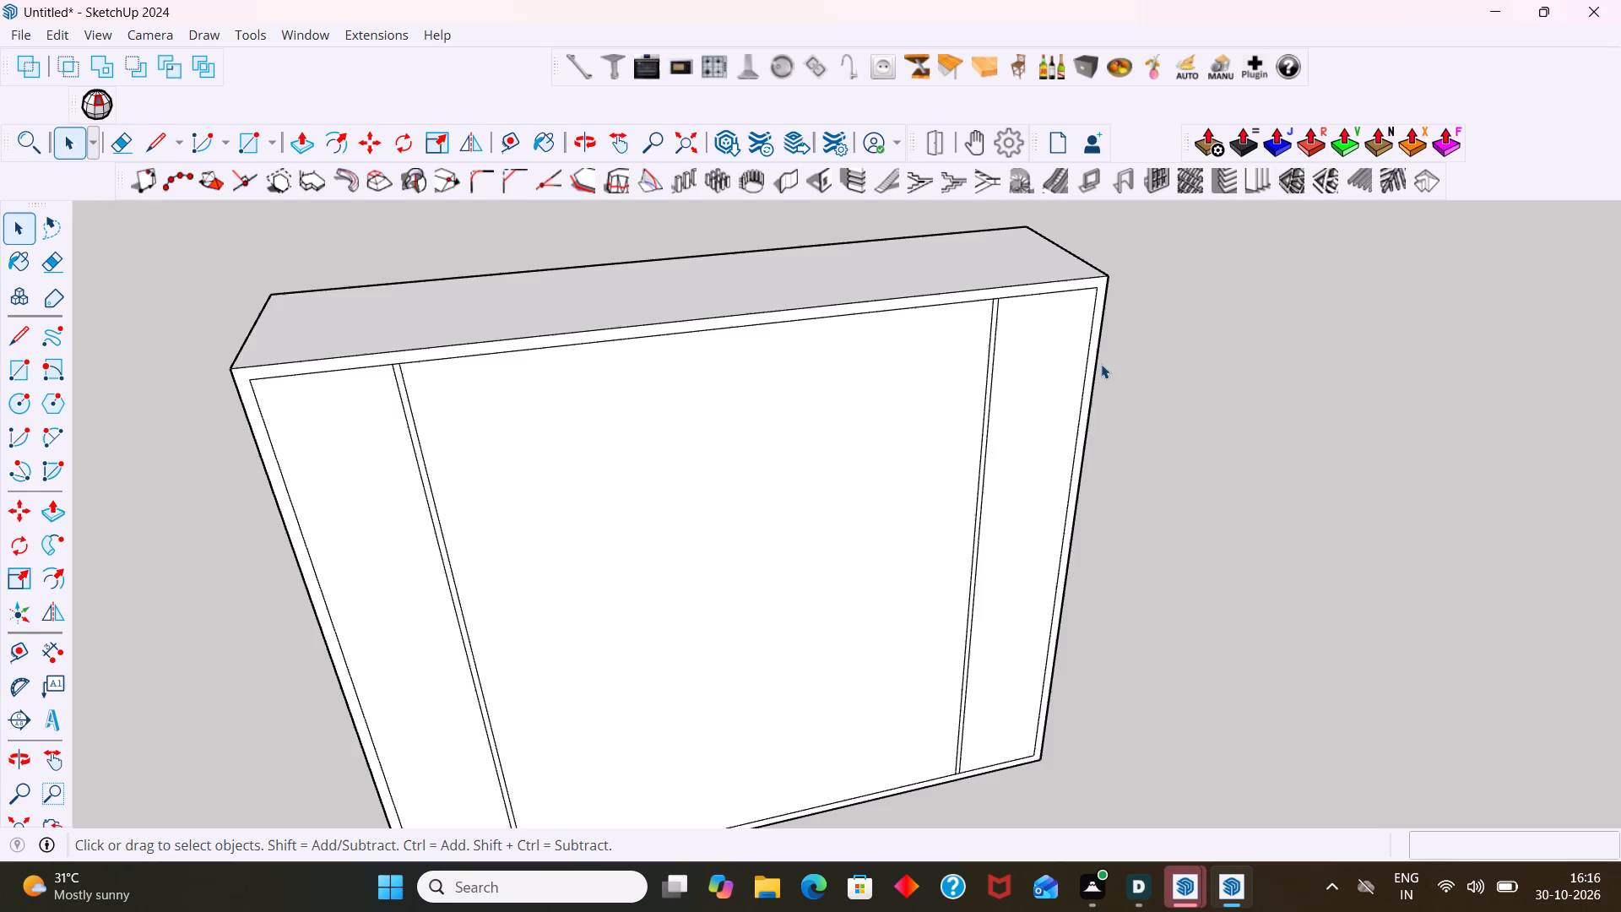
scroll(1101, 364, down, 7)
middle_drag(1128, 485, 995, 463)
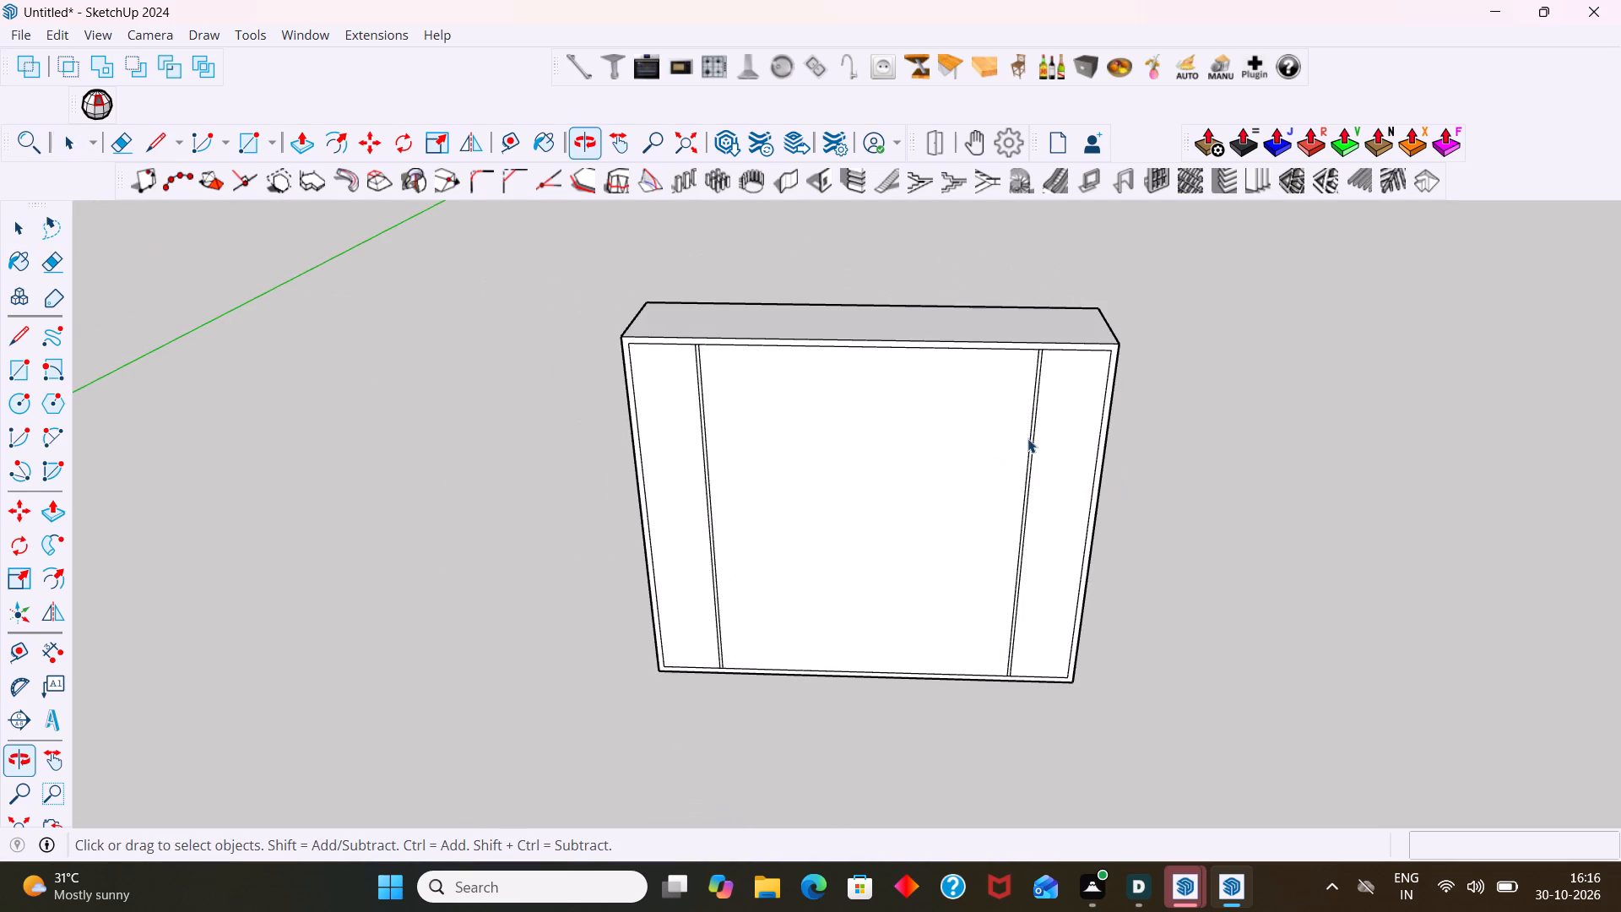
shift+middle_drag(1048, 500, 910, 424)
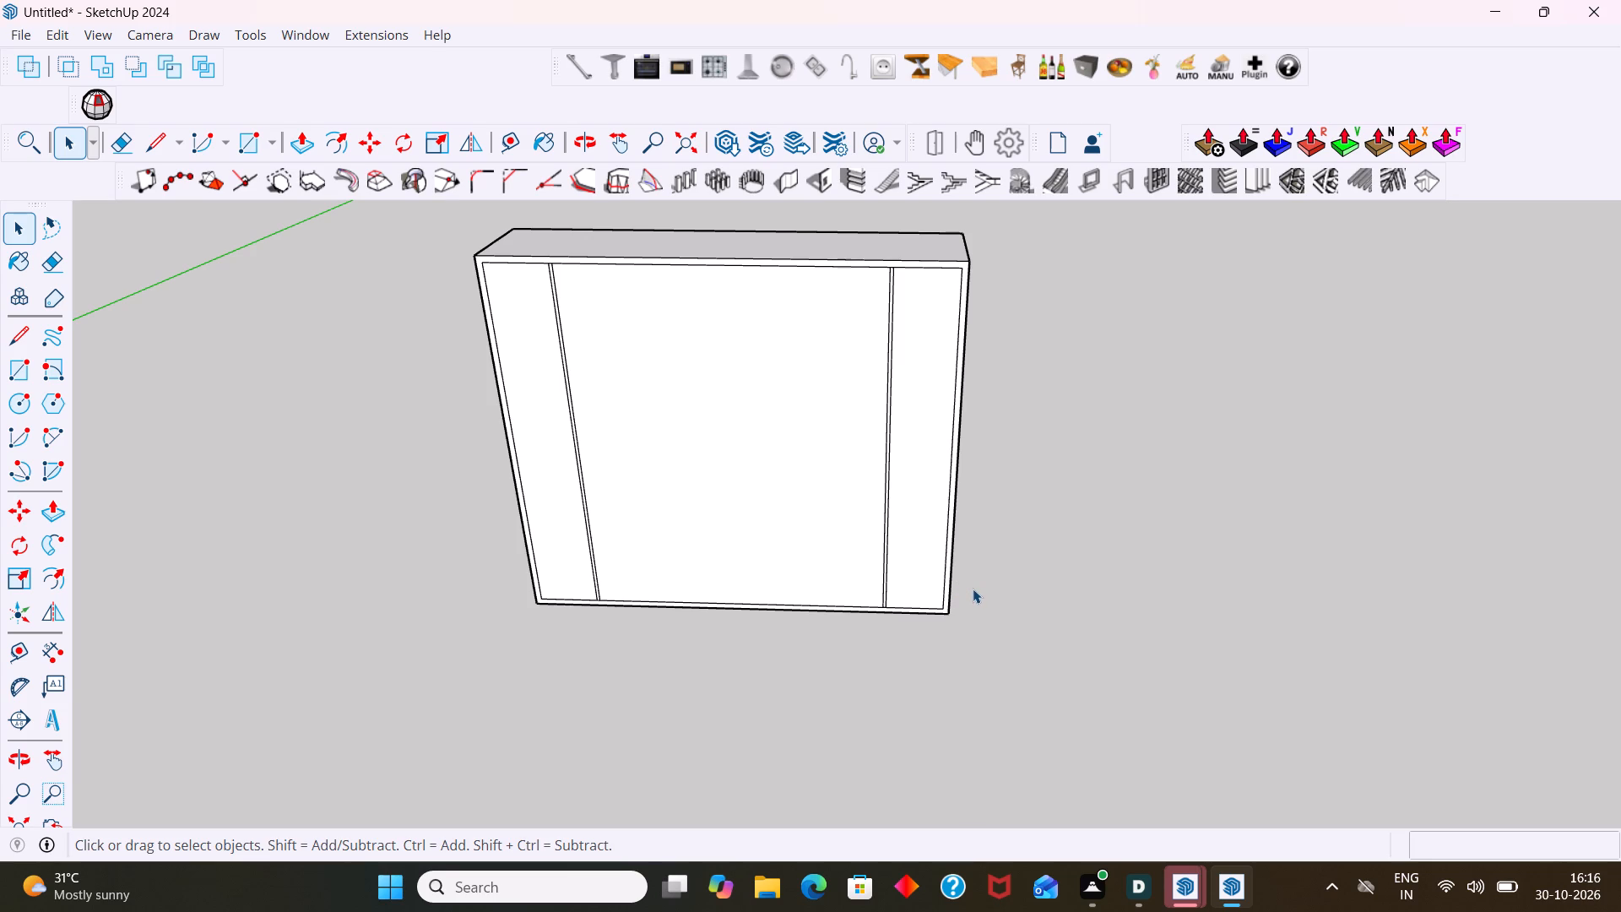
scroll(886, 638, up, 12)
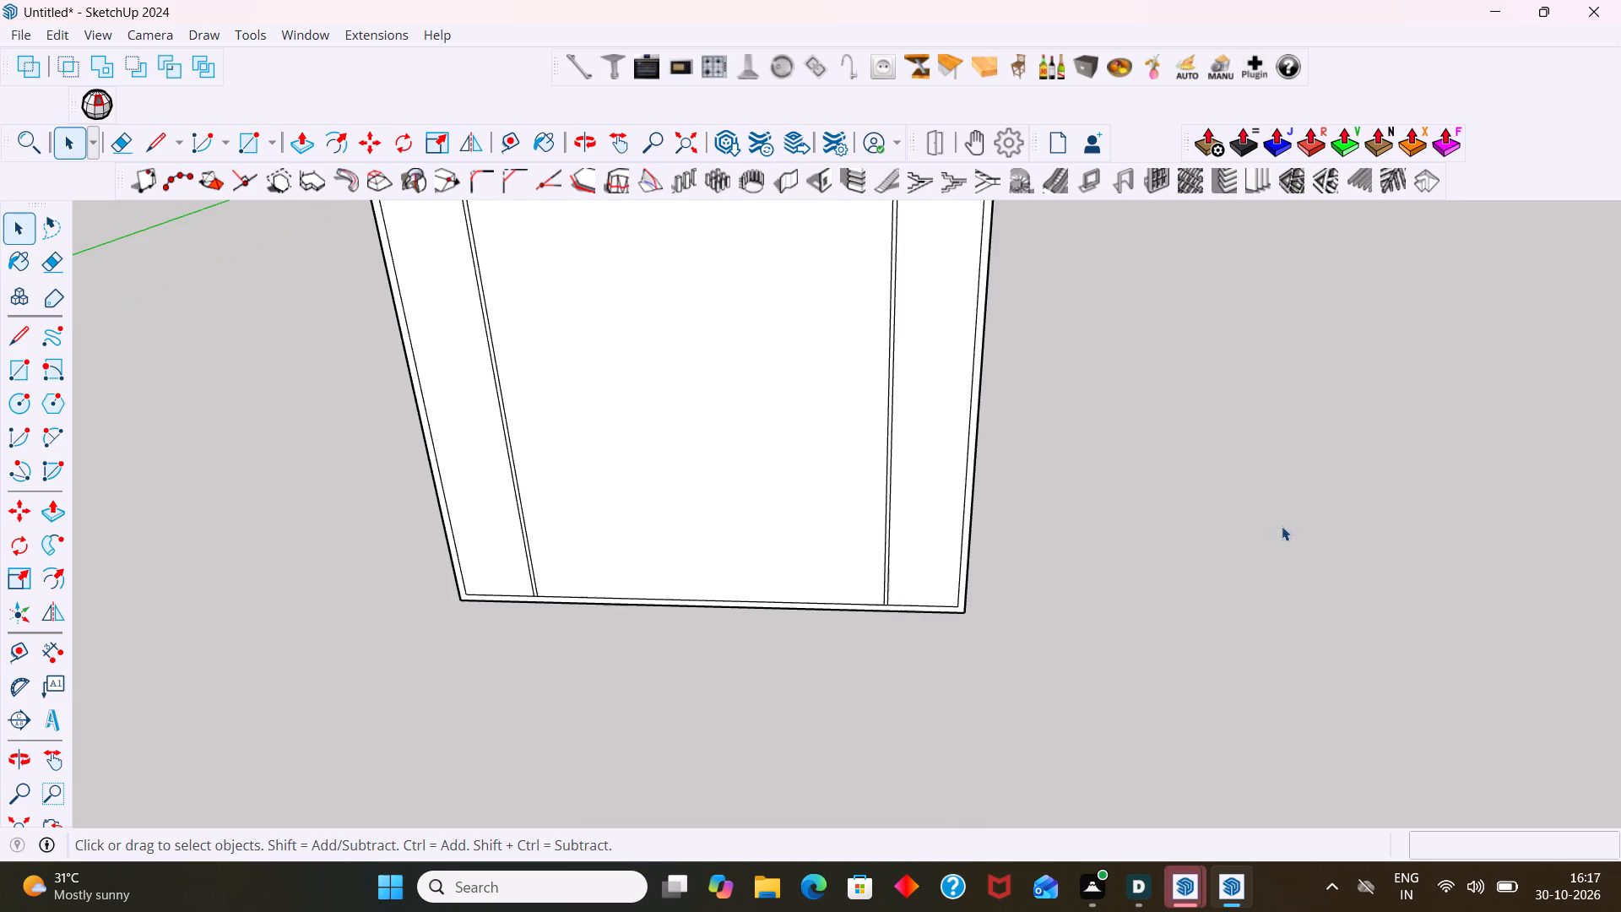
scroll(940, 589, up, 7)
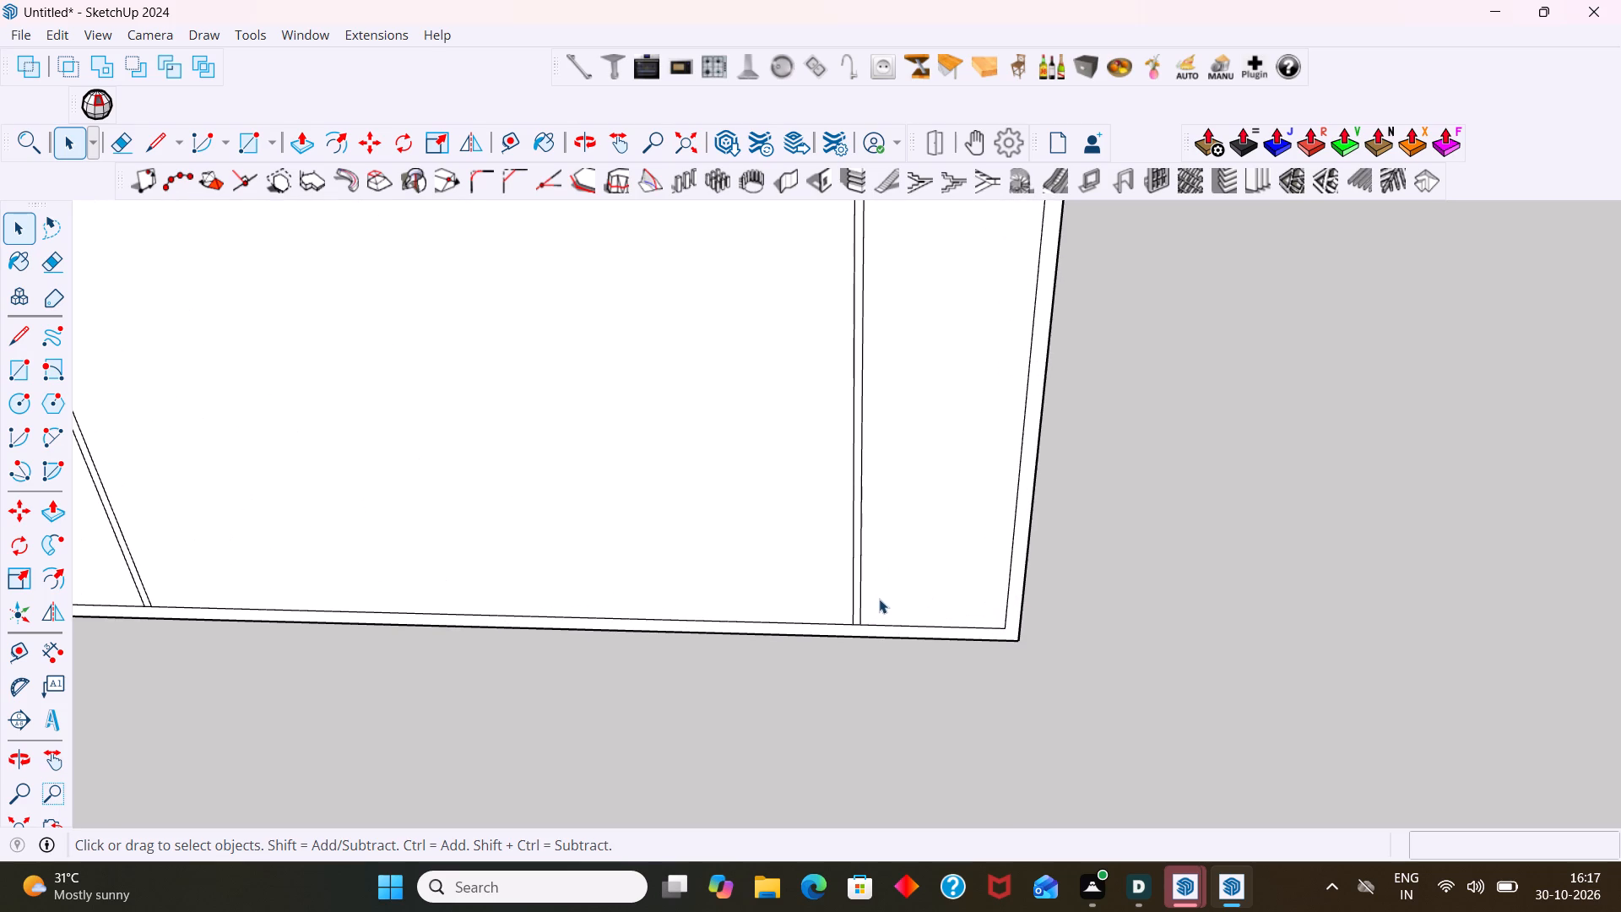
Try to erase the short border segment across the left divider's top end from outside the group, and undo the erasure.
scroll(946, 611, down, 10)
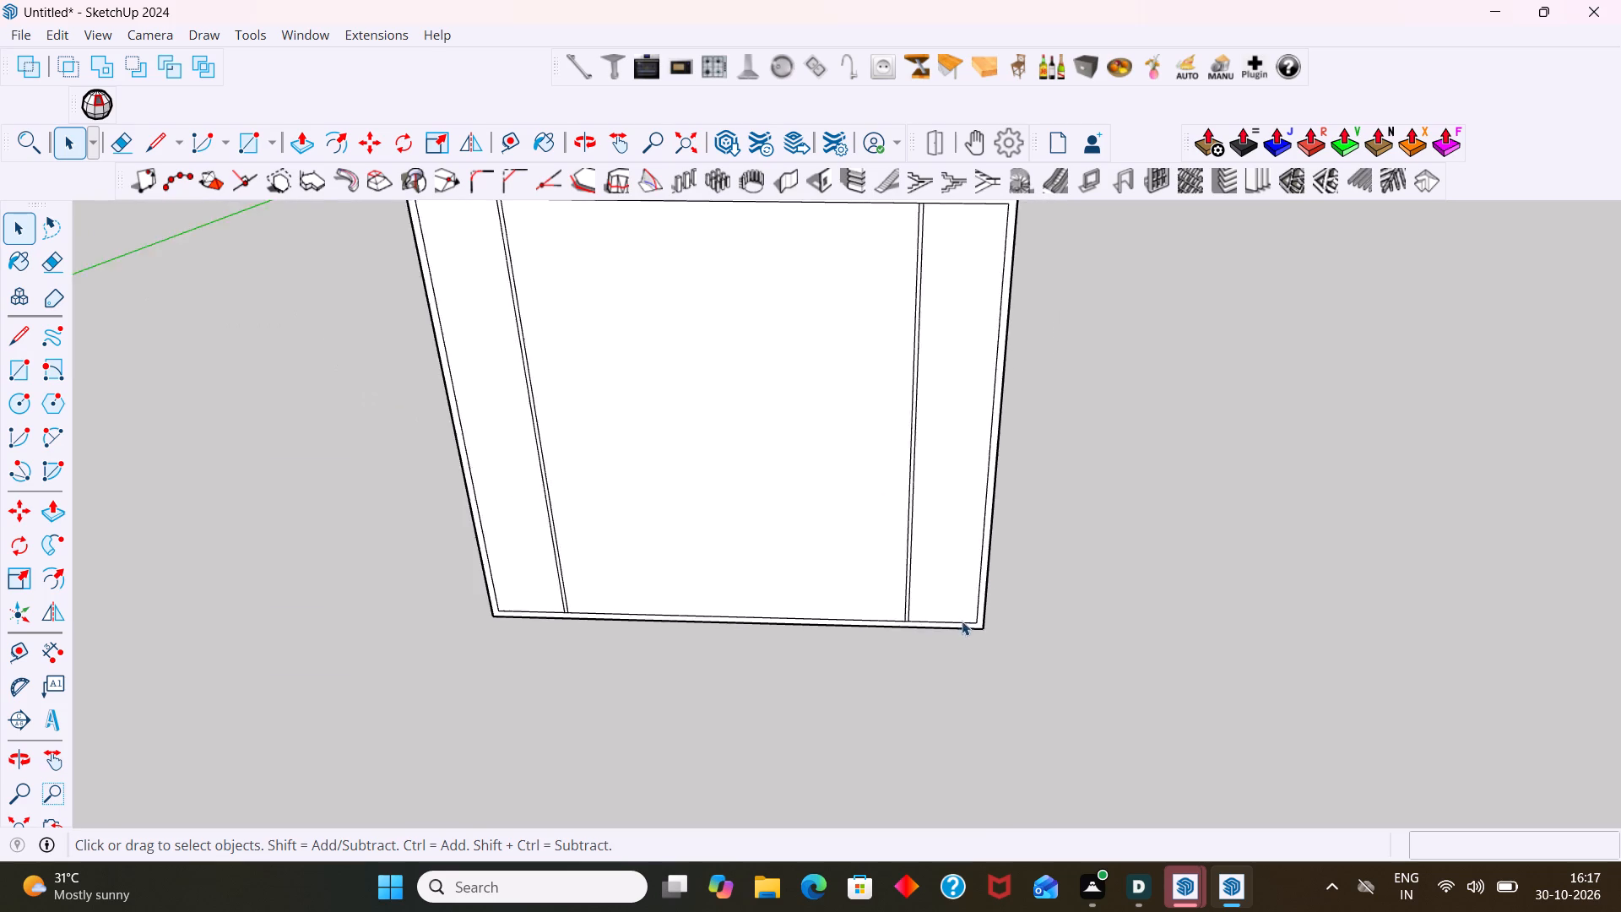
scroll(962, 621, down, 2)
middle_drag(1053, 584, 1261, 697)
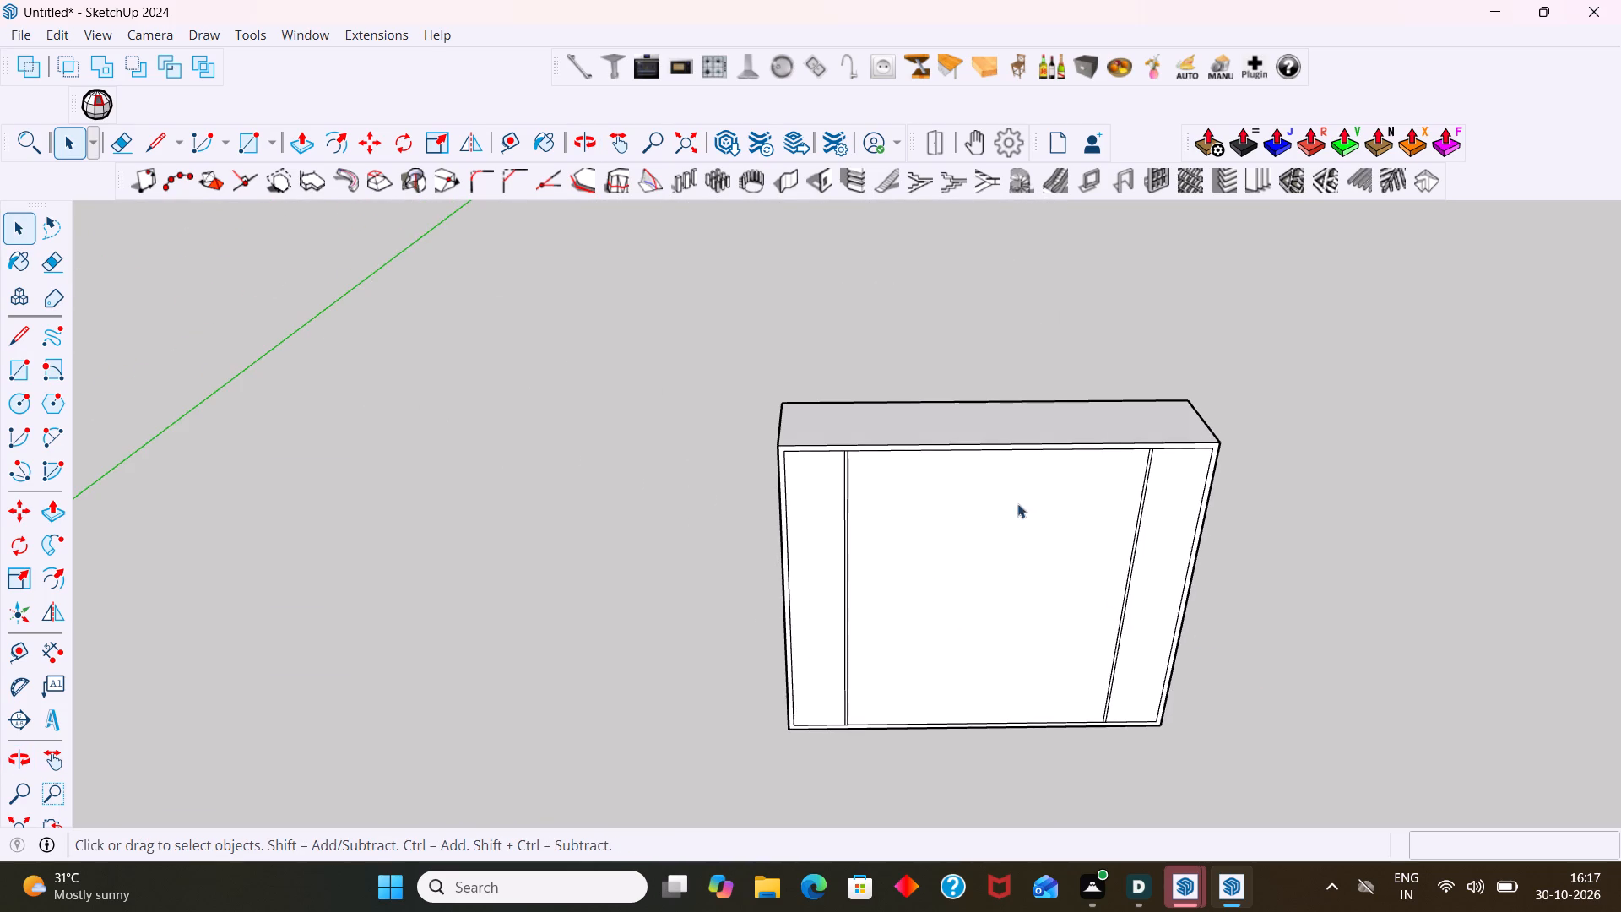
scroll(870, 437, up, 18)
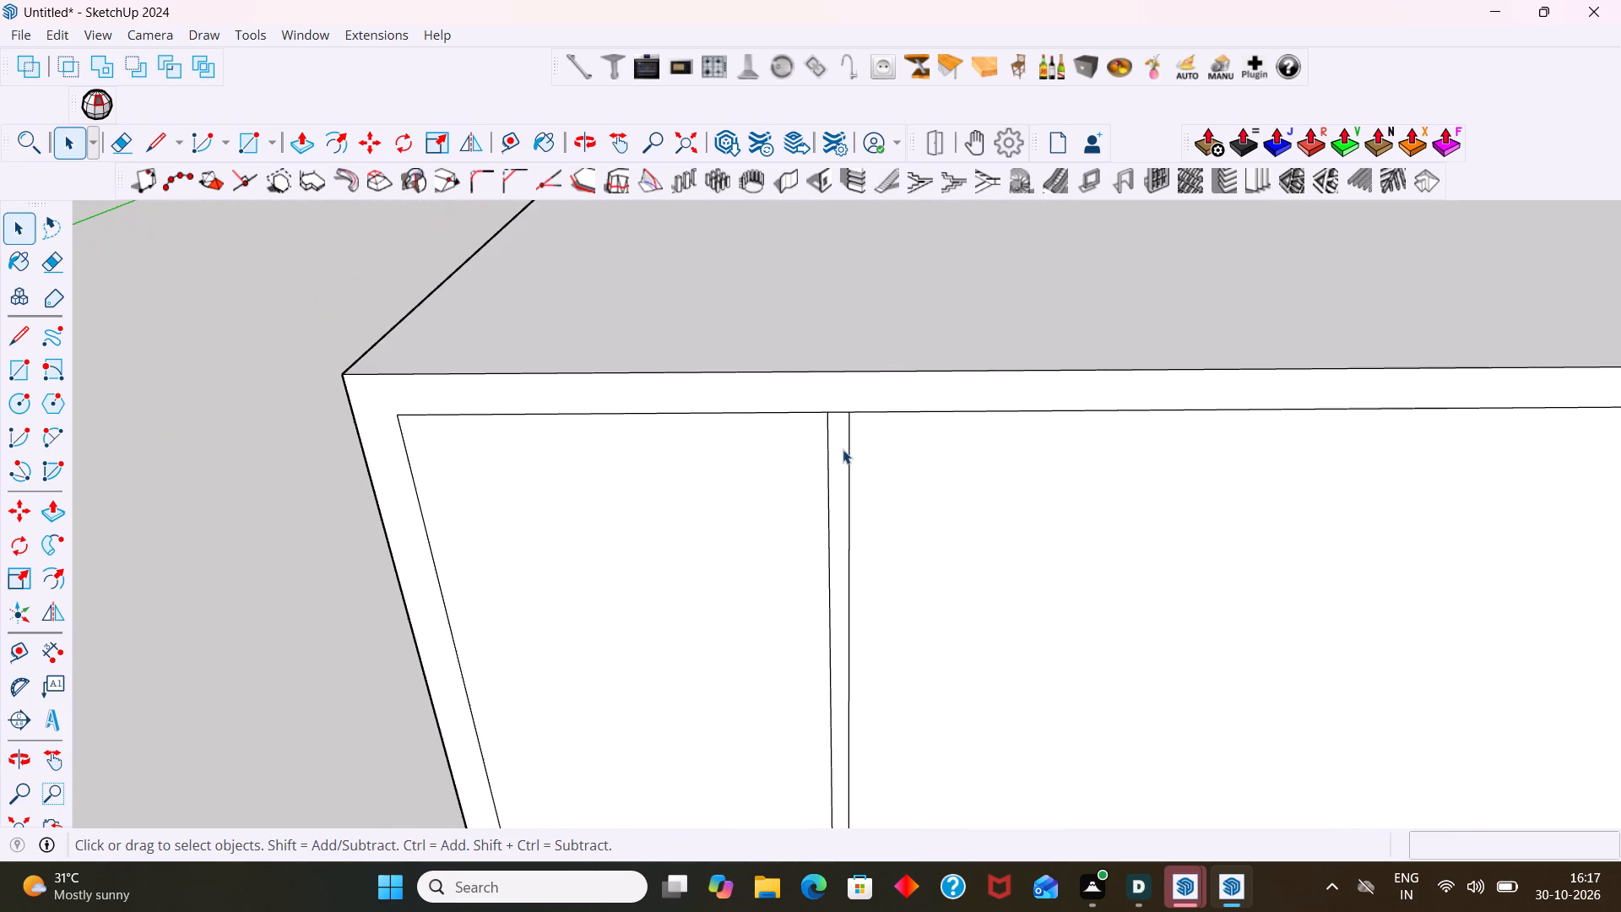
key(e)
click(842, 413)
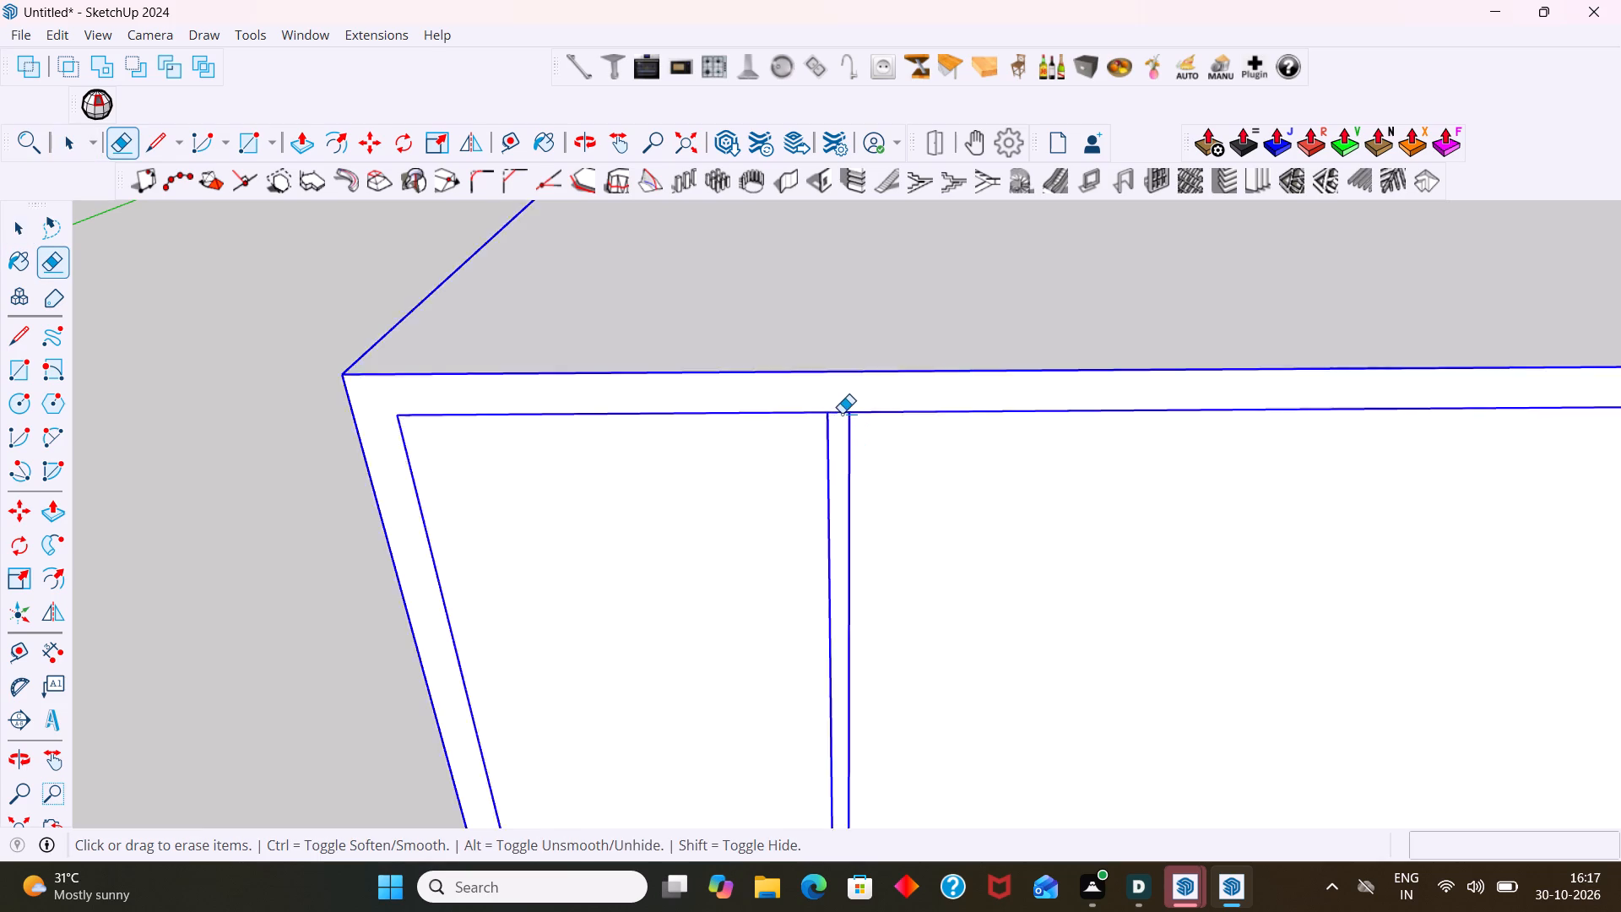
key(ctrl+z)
Open the box group and delete the short border segment across the top end of the front face's left divider.
key(space)
double_click(879, 480)
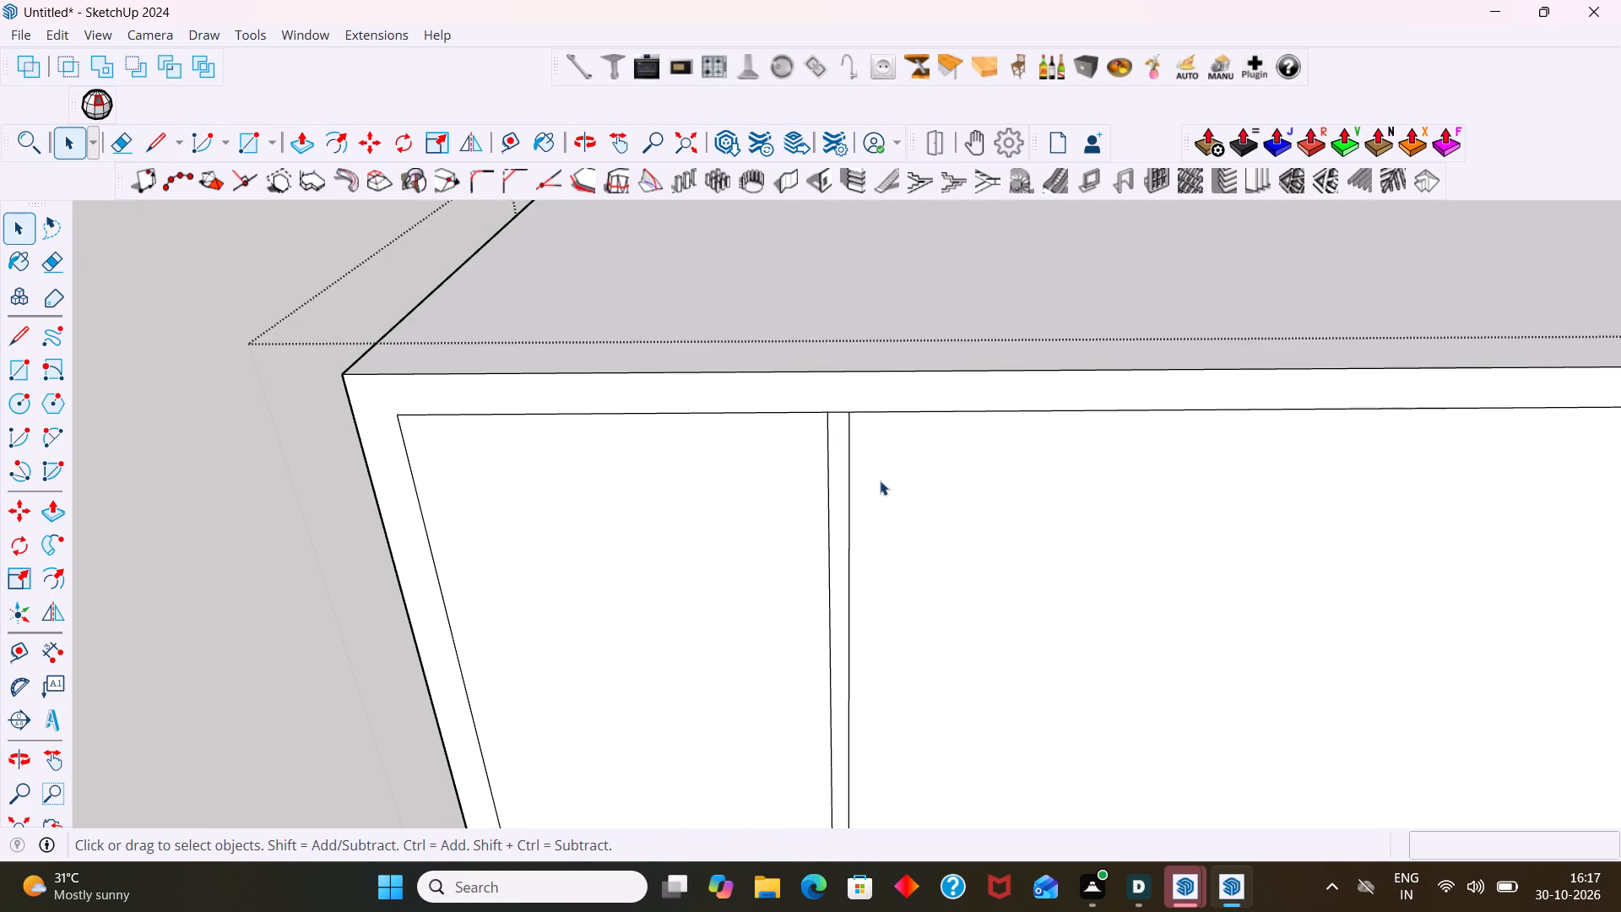
double_click(866, 458)
click(840, 413)
key(Delete)
Delete the short border segment across the left divider's bottom end so the divider joins the lower border.
scroll(887, 510, down, 5)
shift+middle_drag(922, 529, 857, 284)
scroll(874, 469, down, 4)
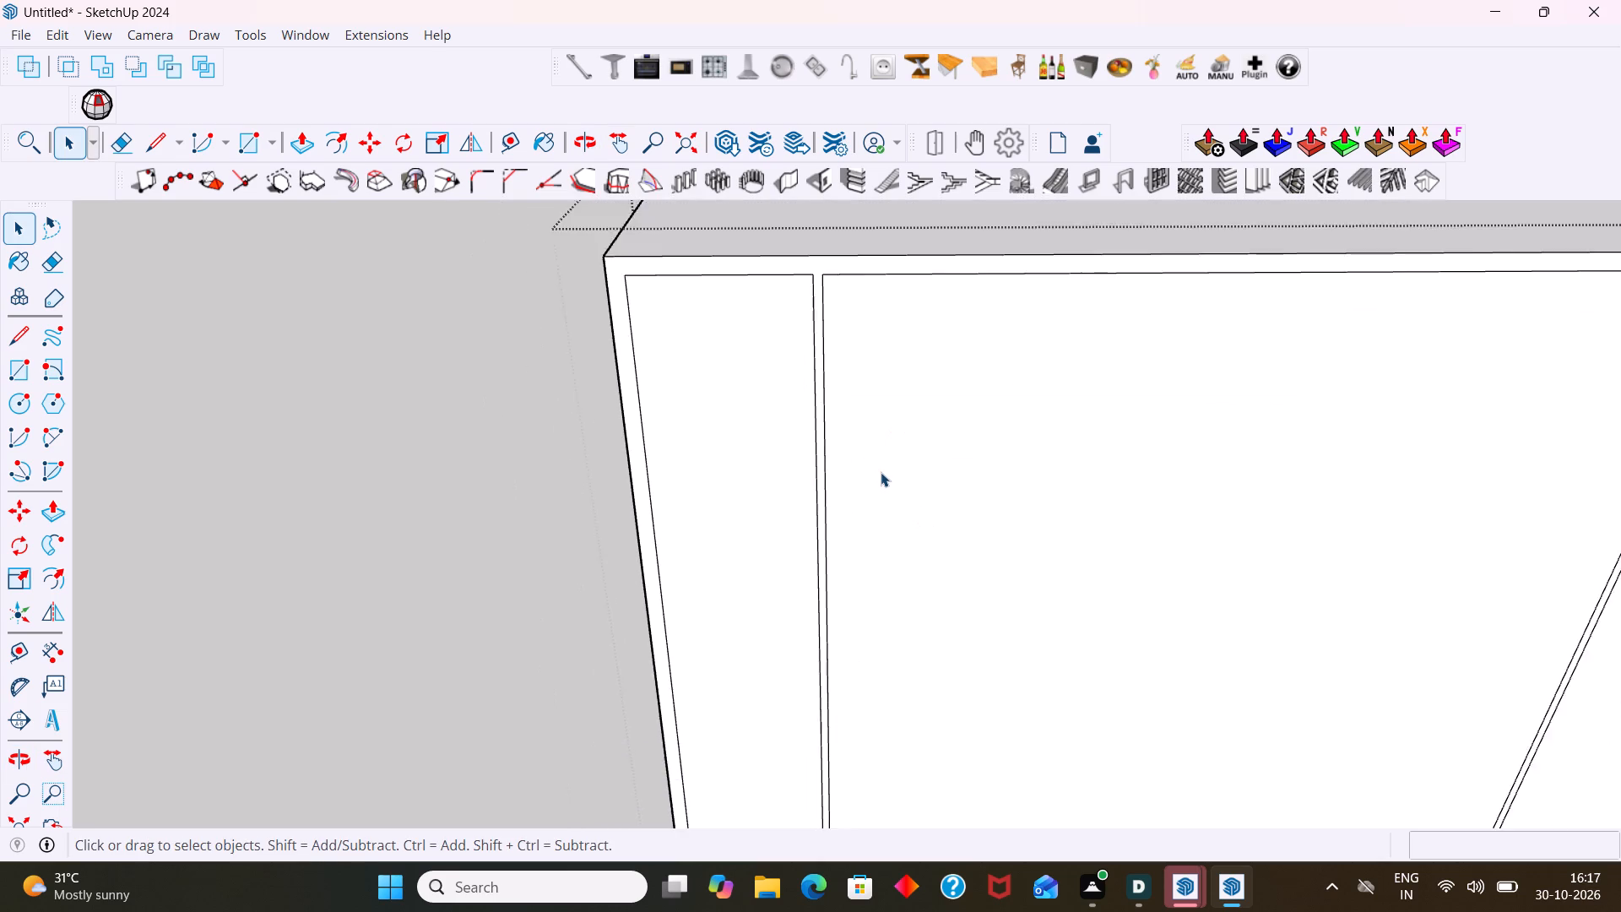
scroll(881, 472, down, 2)
shift+middle_drag(916, 537, 883, 328)
scroll(821, 768, up, 7)
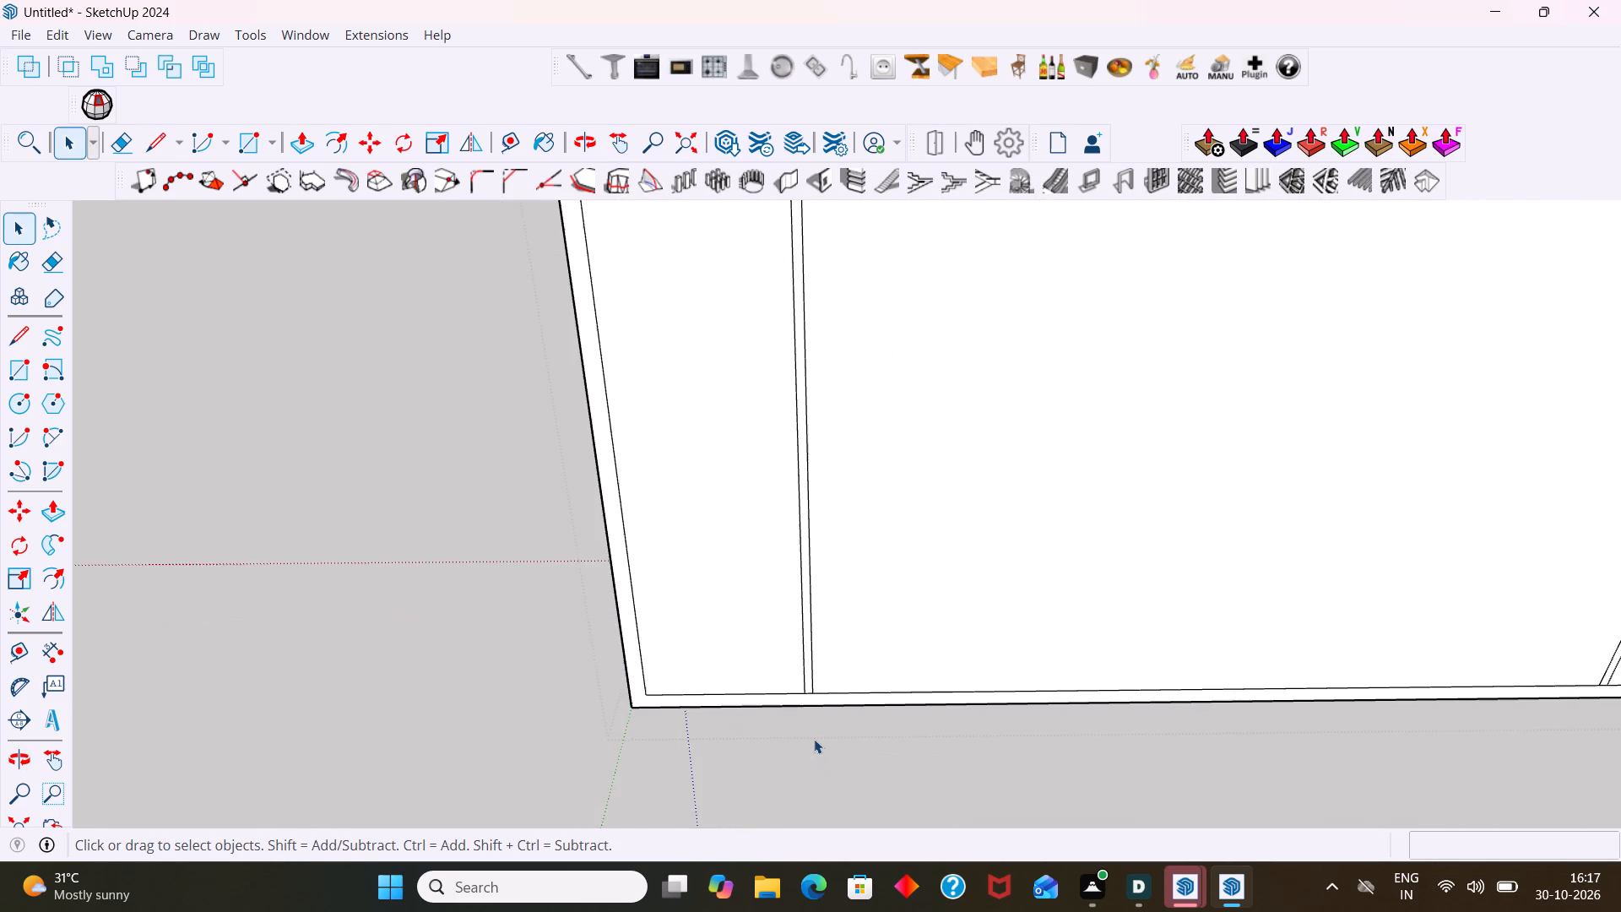
scroll(816, 712, up, 6)
click(806, 678)
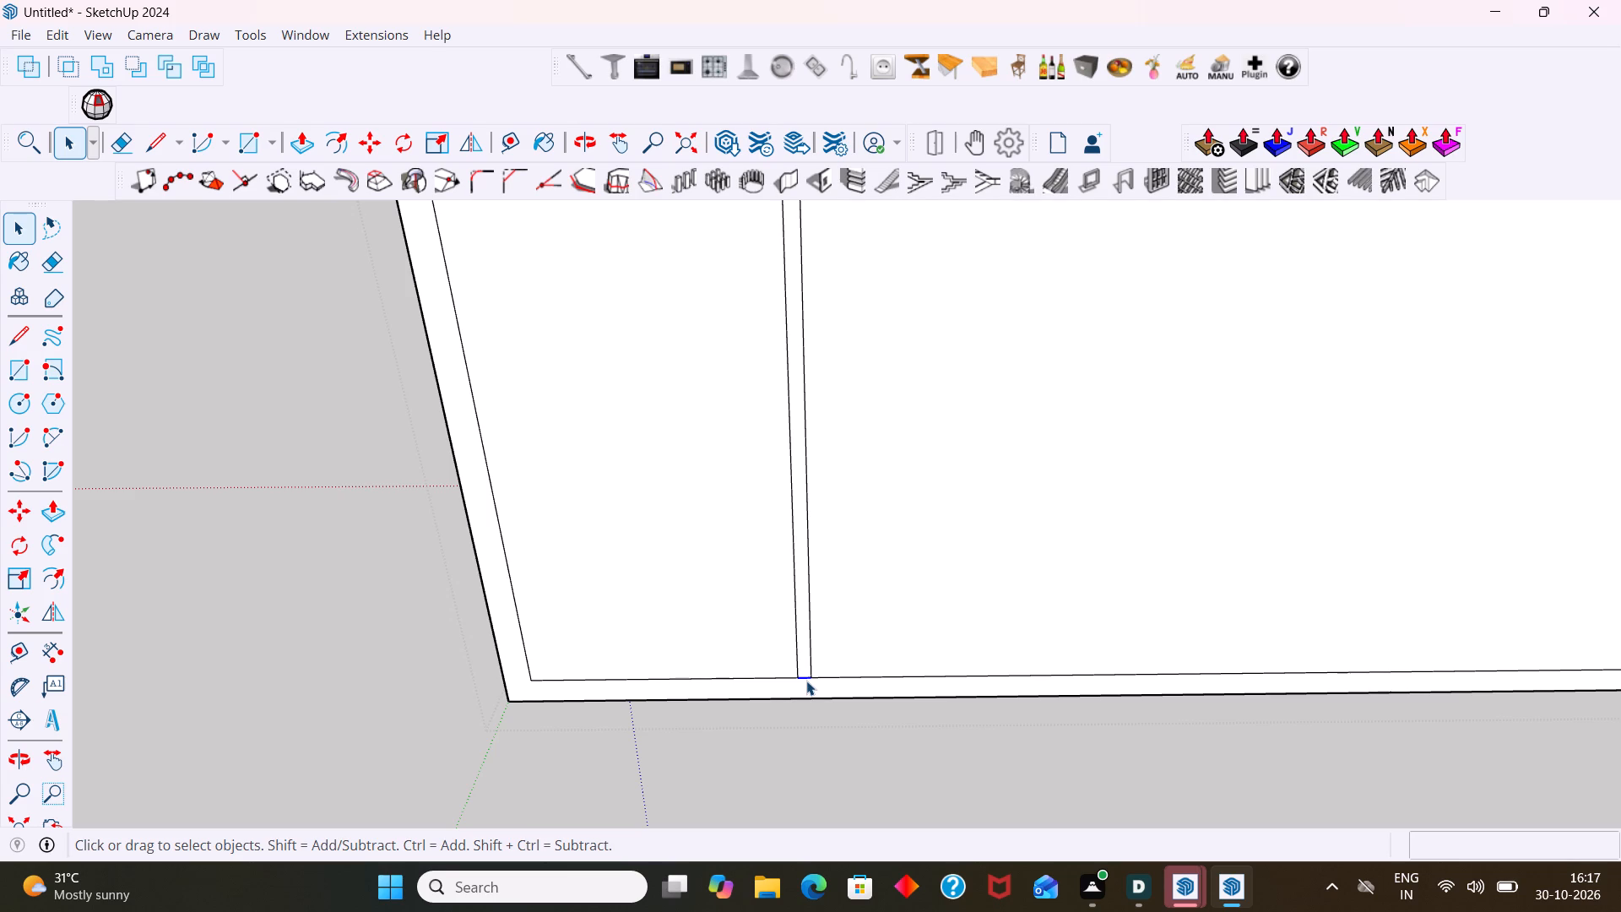
key(Delete)
key(Delete)
Delete the short border segment across the right divider's bottom end so the divider joins the lower border.
scroll(810, 699, down, 2)
middle_drag(839, 709, 829, 710)
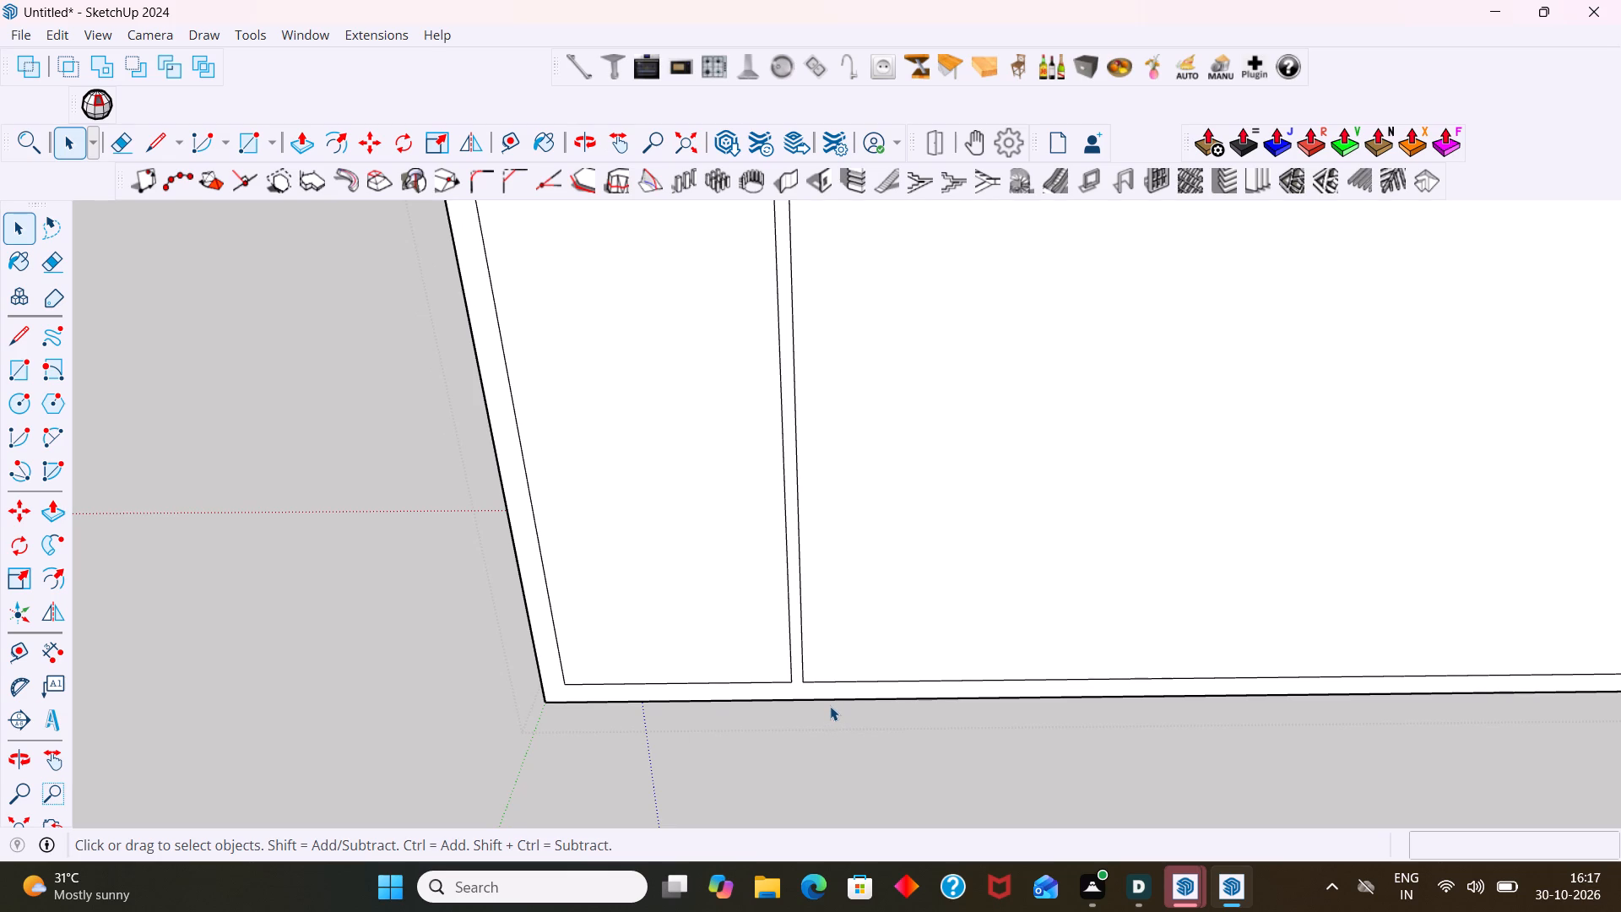
scroll(837, 715, down, 3)
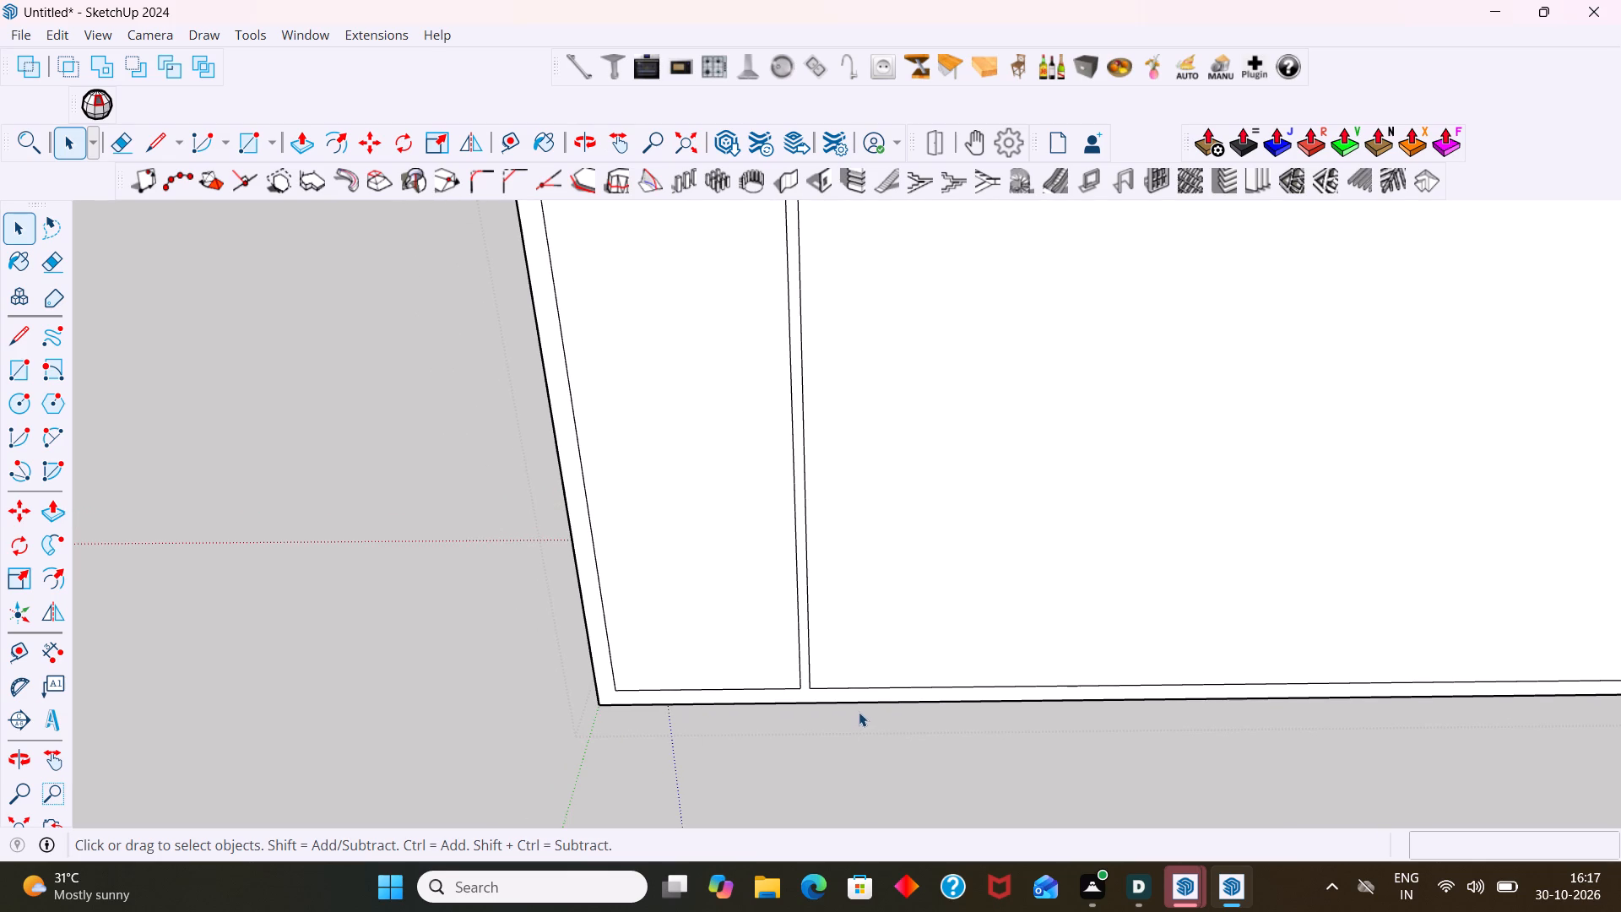
shift+middle_drag(859, 712, 675, 675)
scroll(733, 649, down, 5)
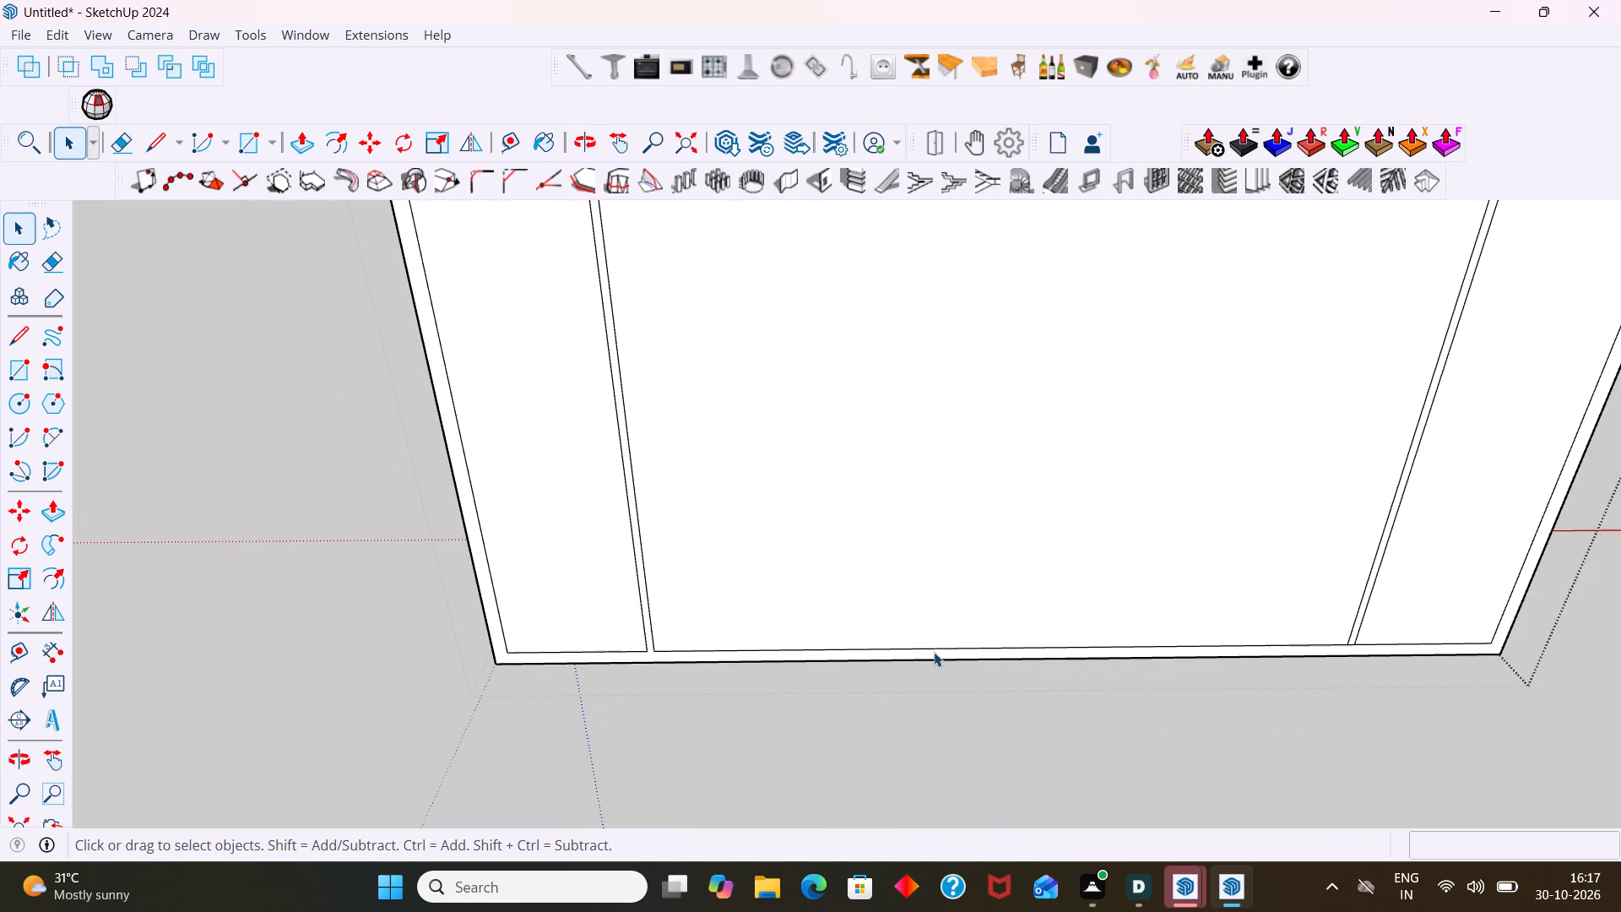
shift+middle_drag(1369, 692, 1044, 641)
scroll(1260, 663, down, 6)
scroll(1168, 649, up, 2)
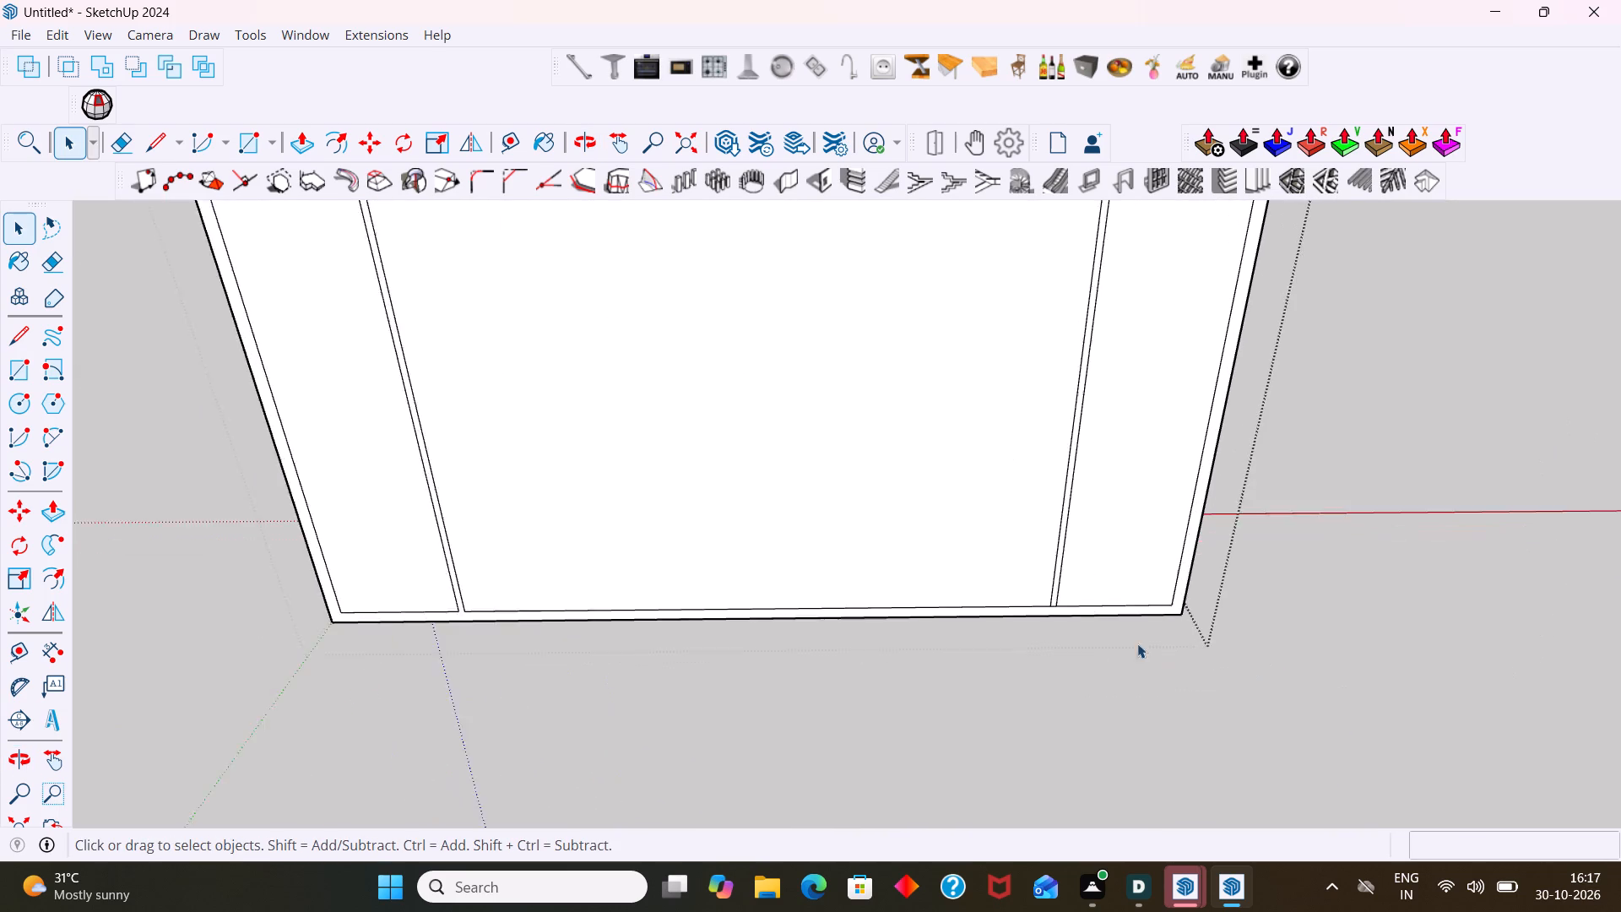
scroll(1137, 643, up, 14)
click(1036, 613)
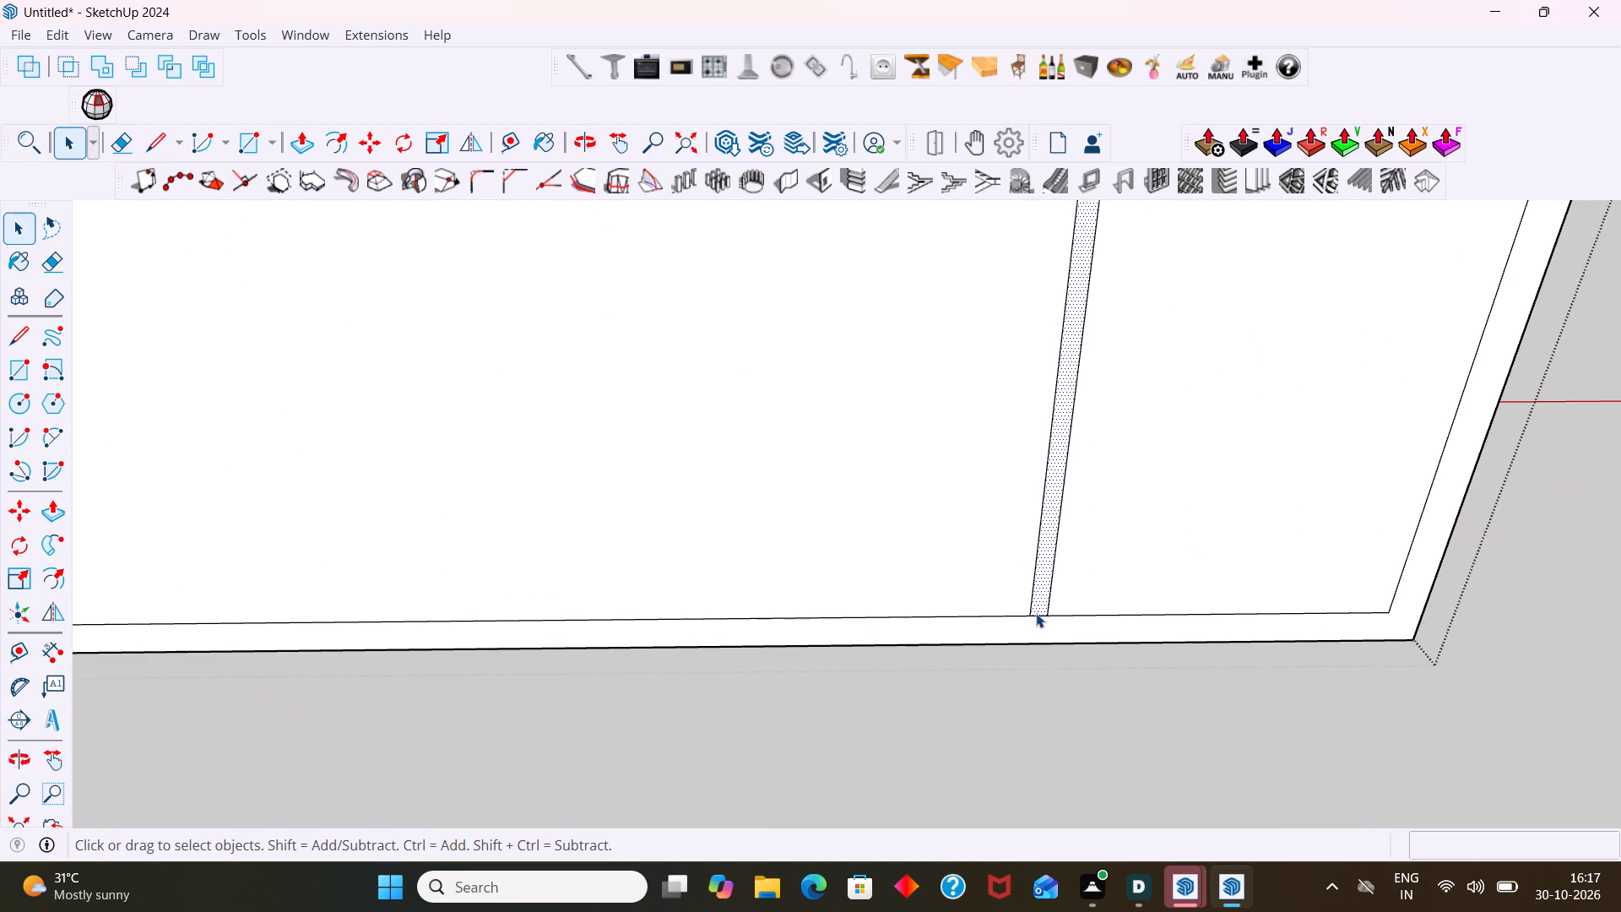
click(1038, 616)
key(Delete)
Delete the short border segment across the right divider's top end and close the box group.
scroll(1047, 615, down, 5)
shift+middle_drag(1119, 587, 1124, 780)
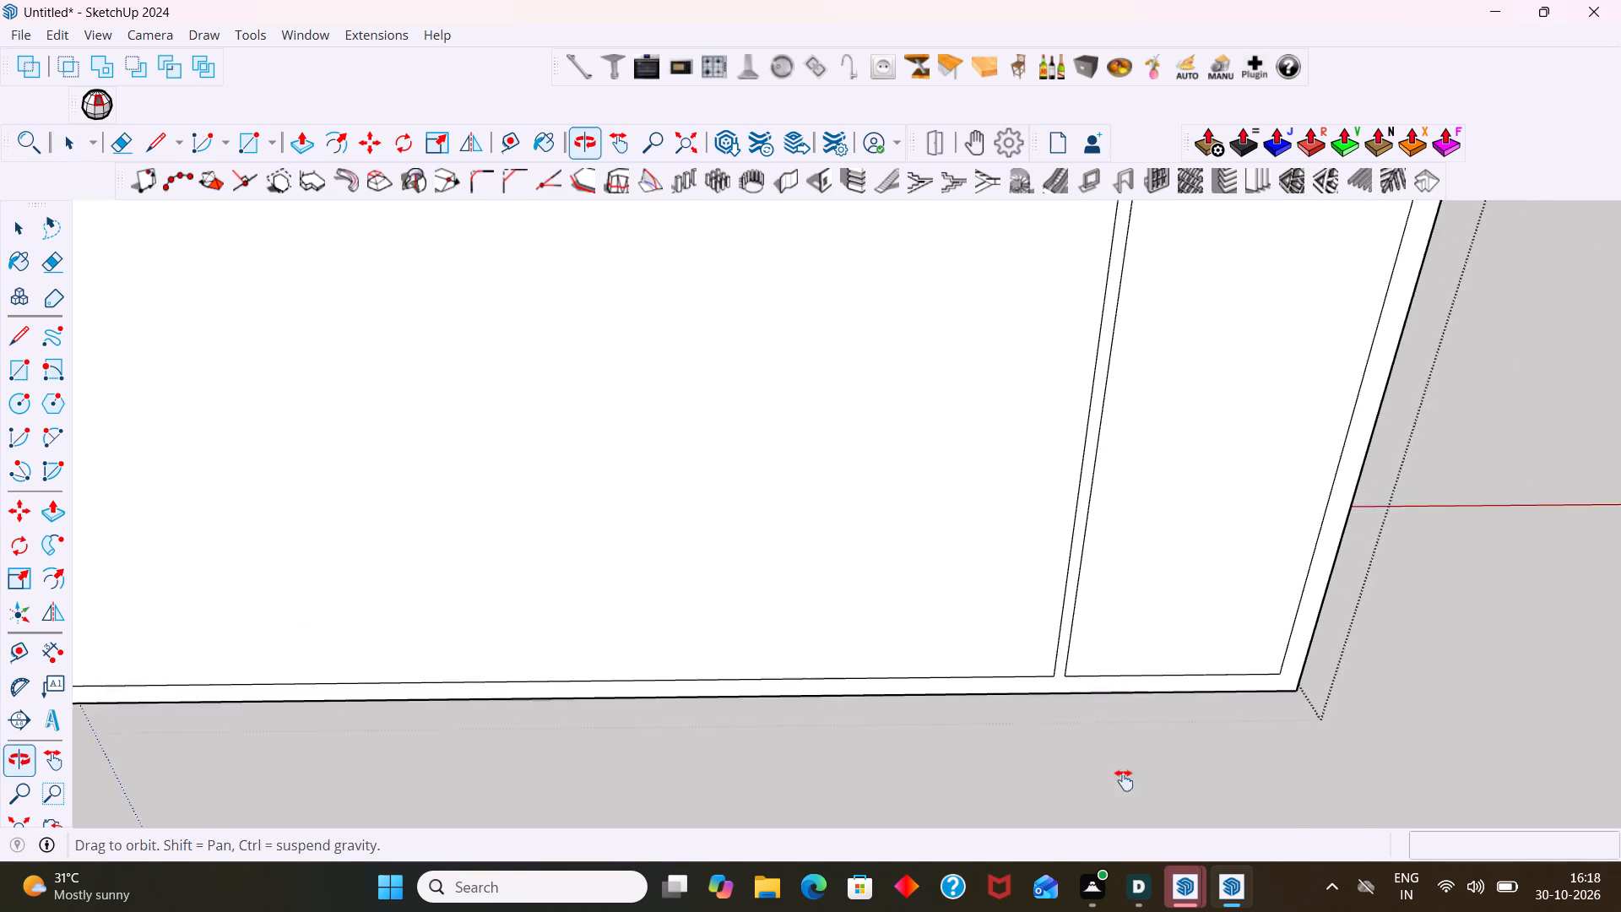
shift+middle_drag(1124, 780, 1123, 787)
scroll(1143, 713, down, 13)
middle_drag(1180, 600, 1149, 662)
shift+scroll(1141, 707, up, 5)
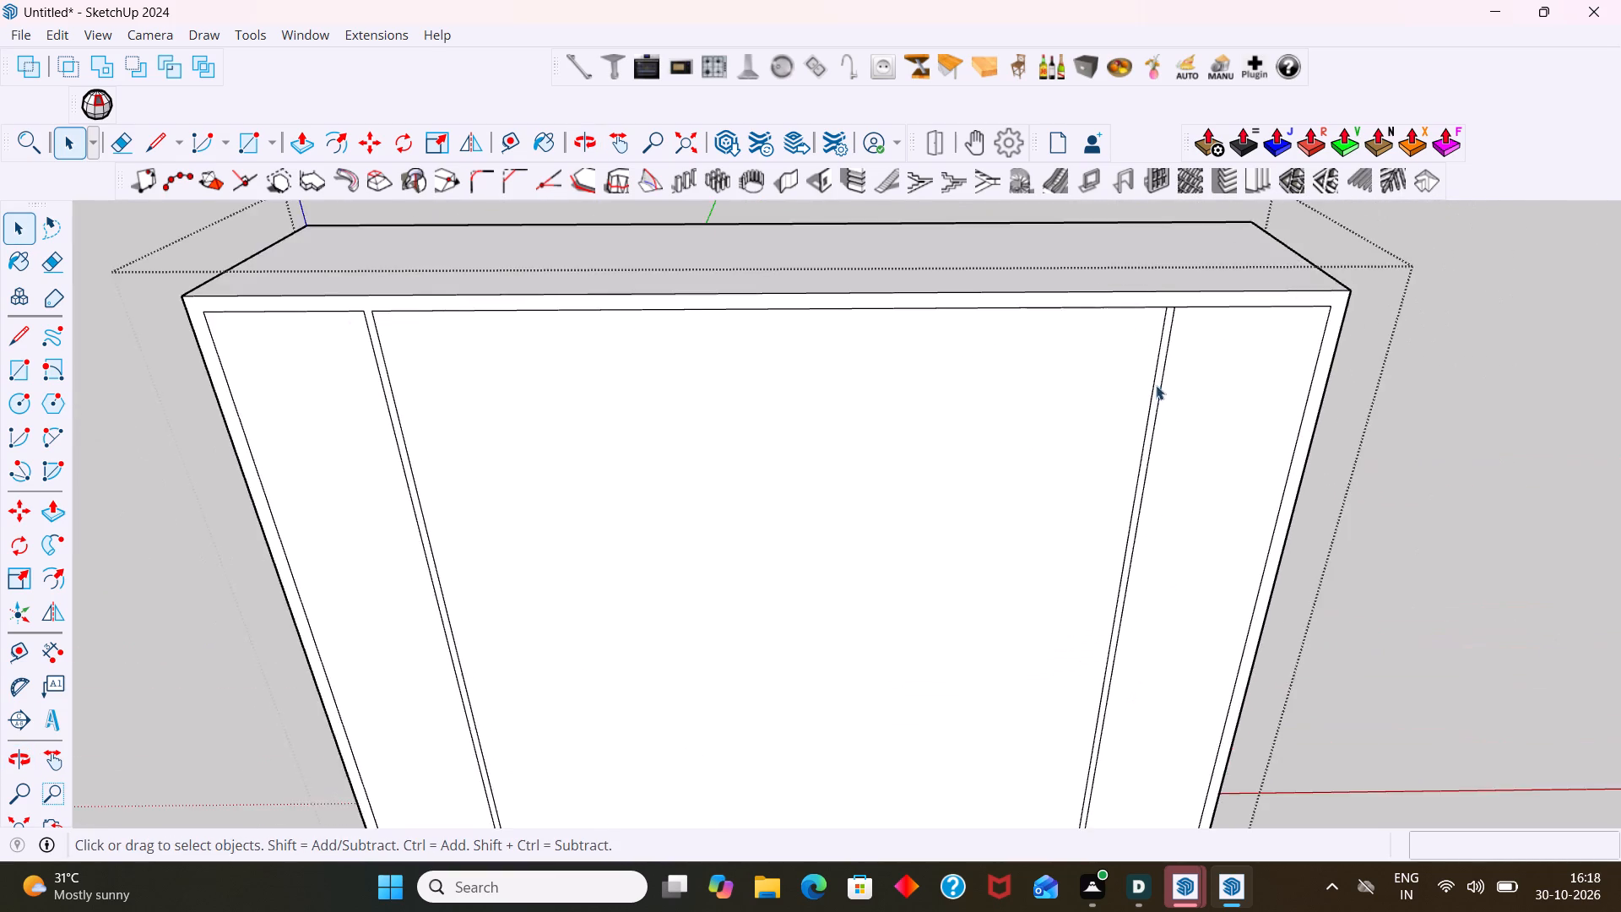
shift+scroll(1156, 385, up, 7)
click(1173, 294)
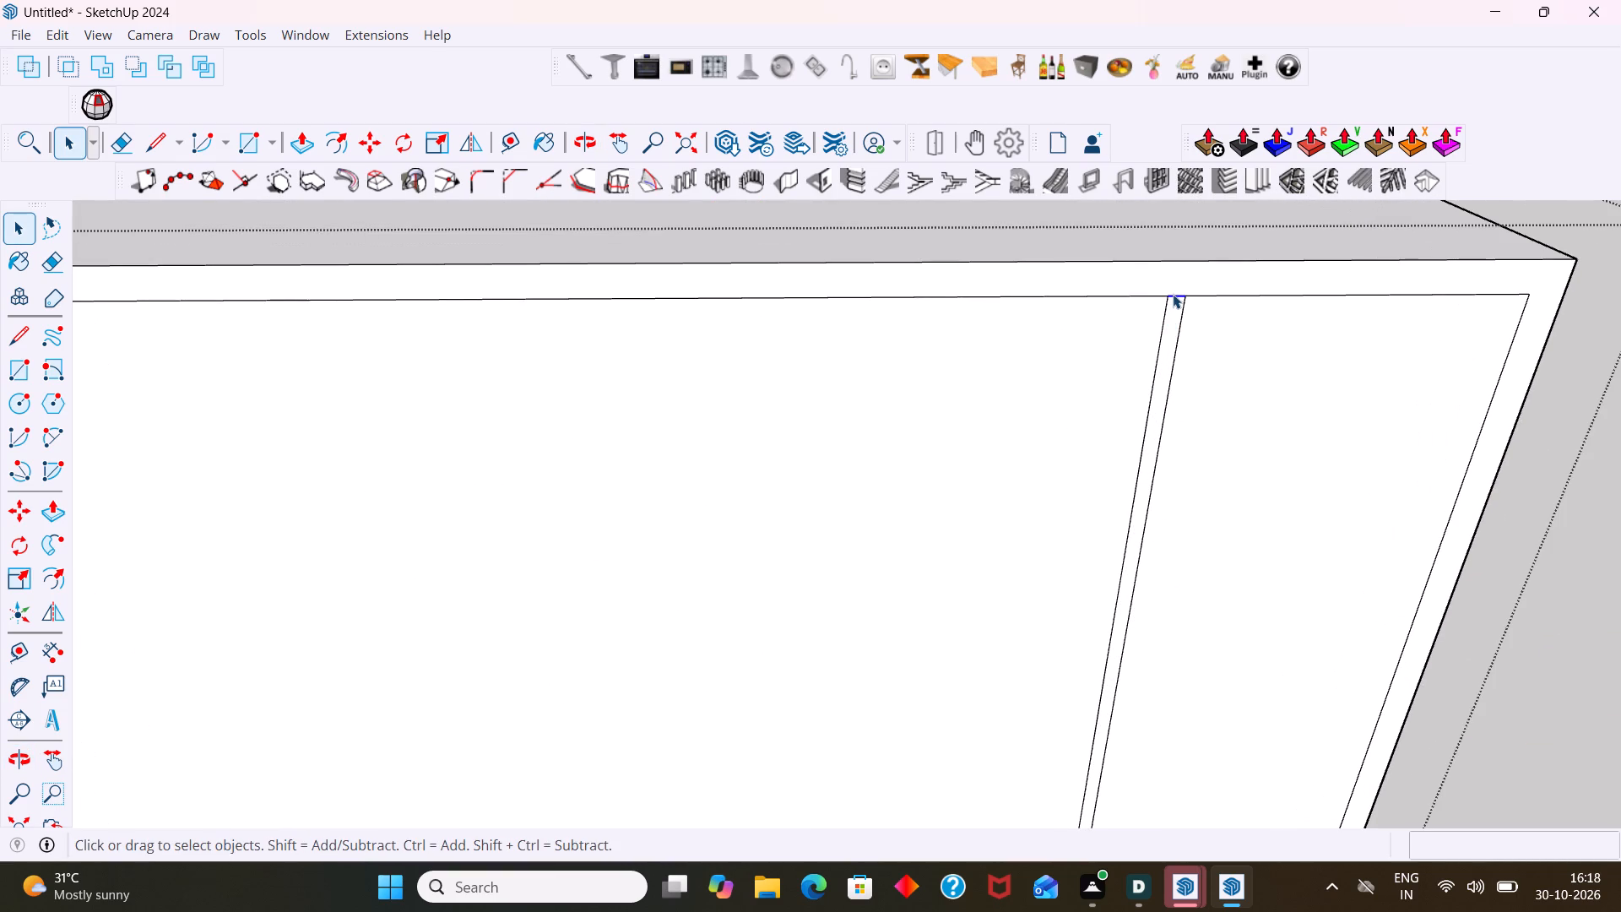
key(Delete)
scroll(1198, 366, down, 13)
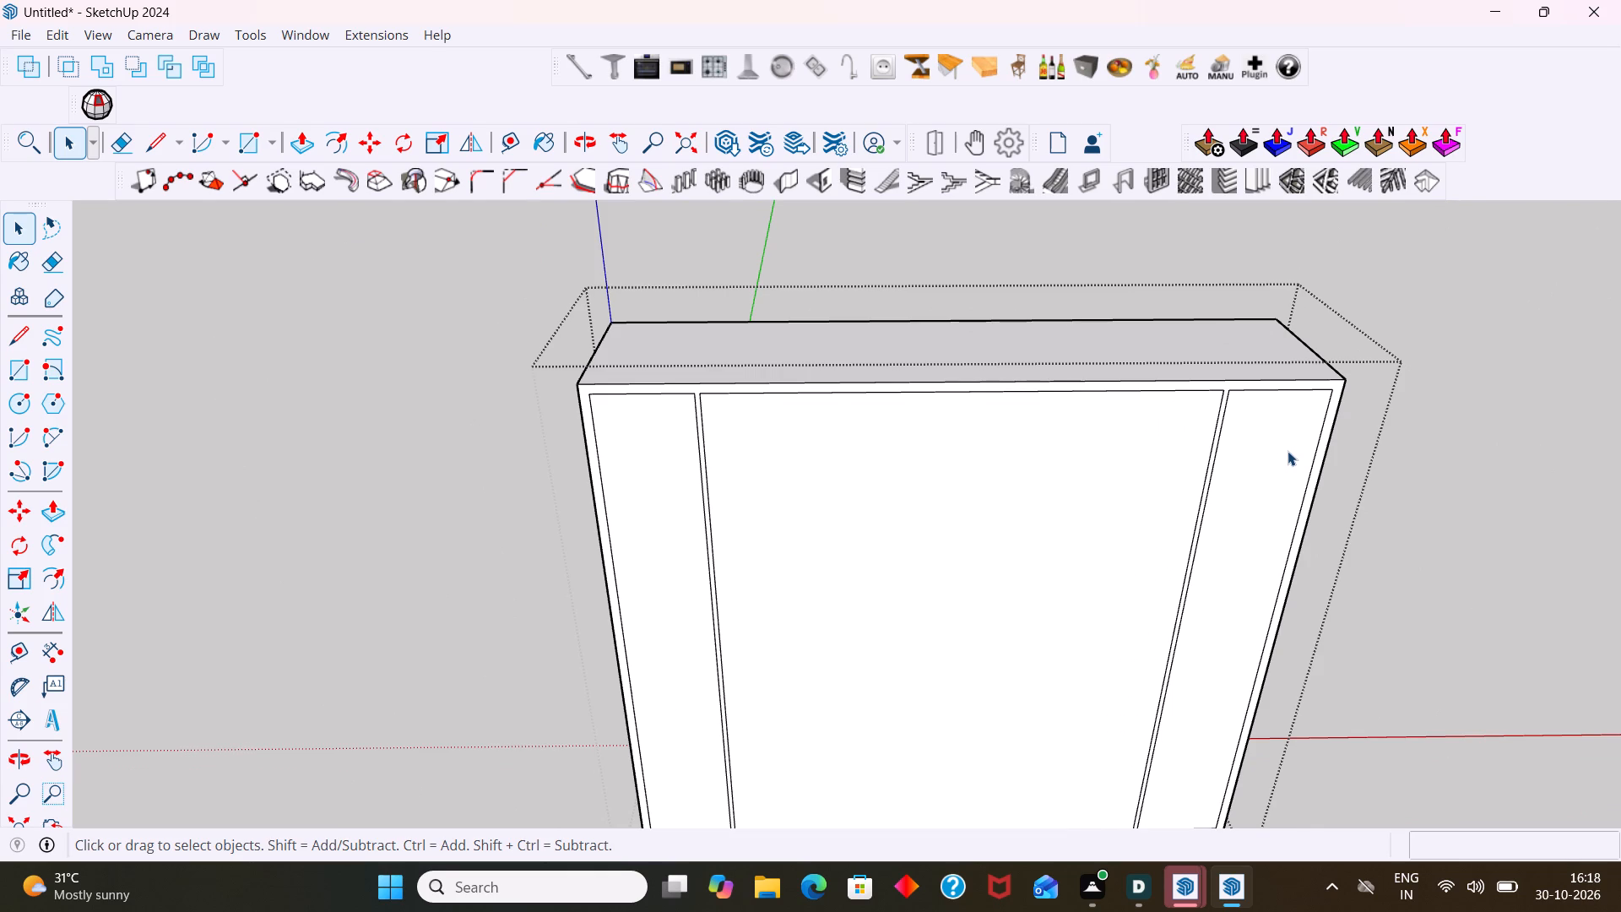
scroll(1290, 453, down, 3)
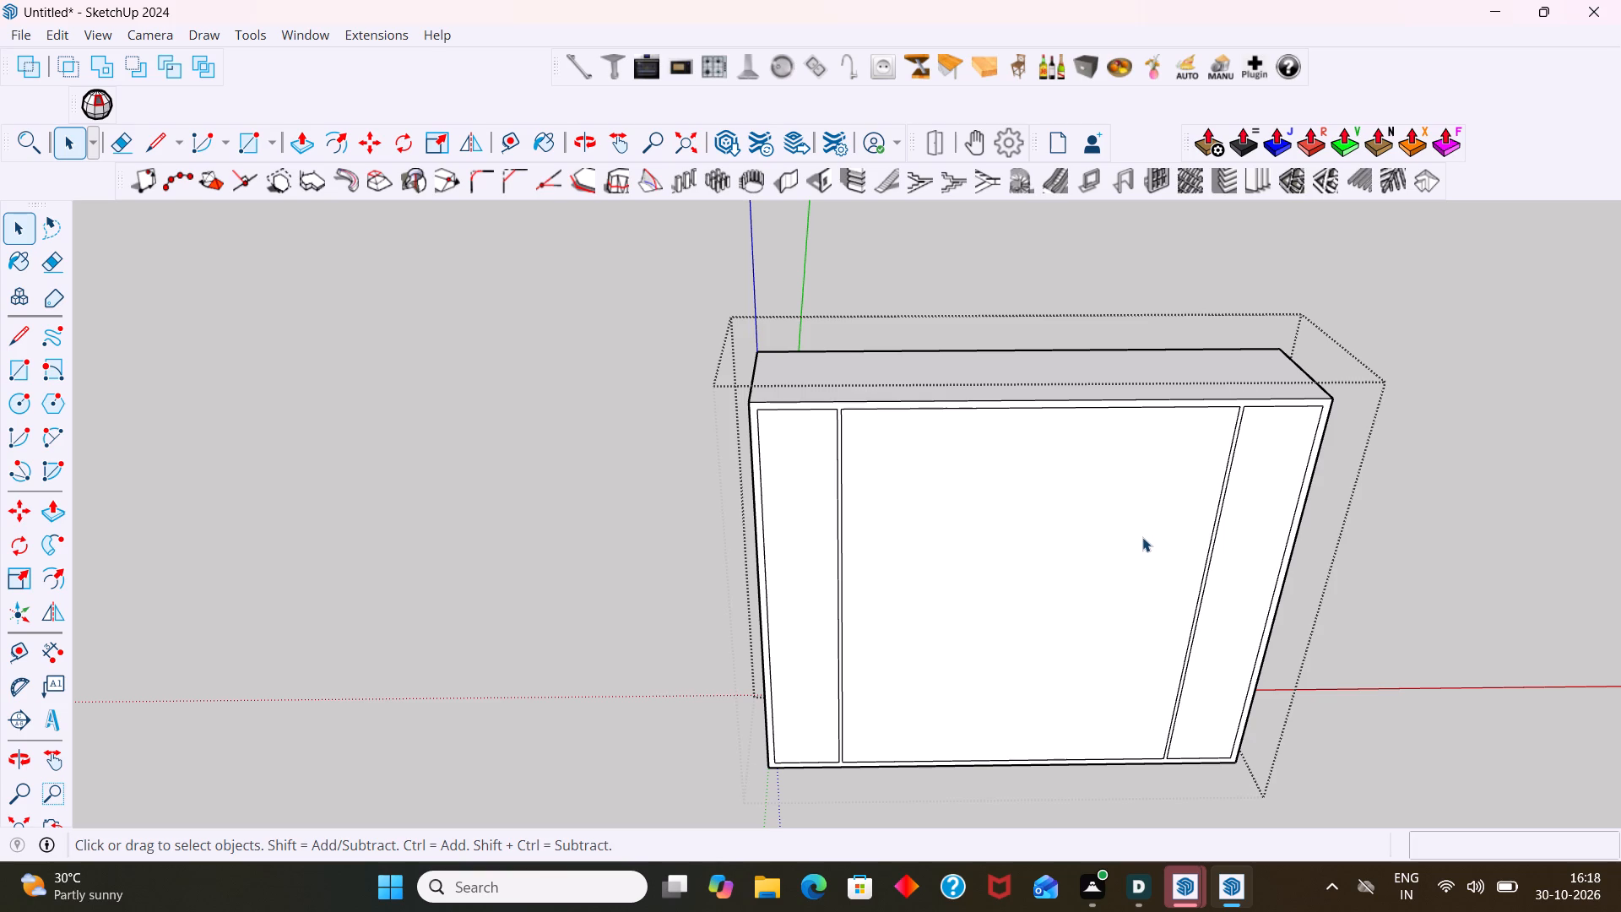
shift+middle_drag(1145, 540, 1099, 319)
scroll(1206, 455, down, 2)
shift+middle_drag(1170, 527, 1170, 561)
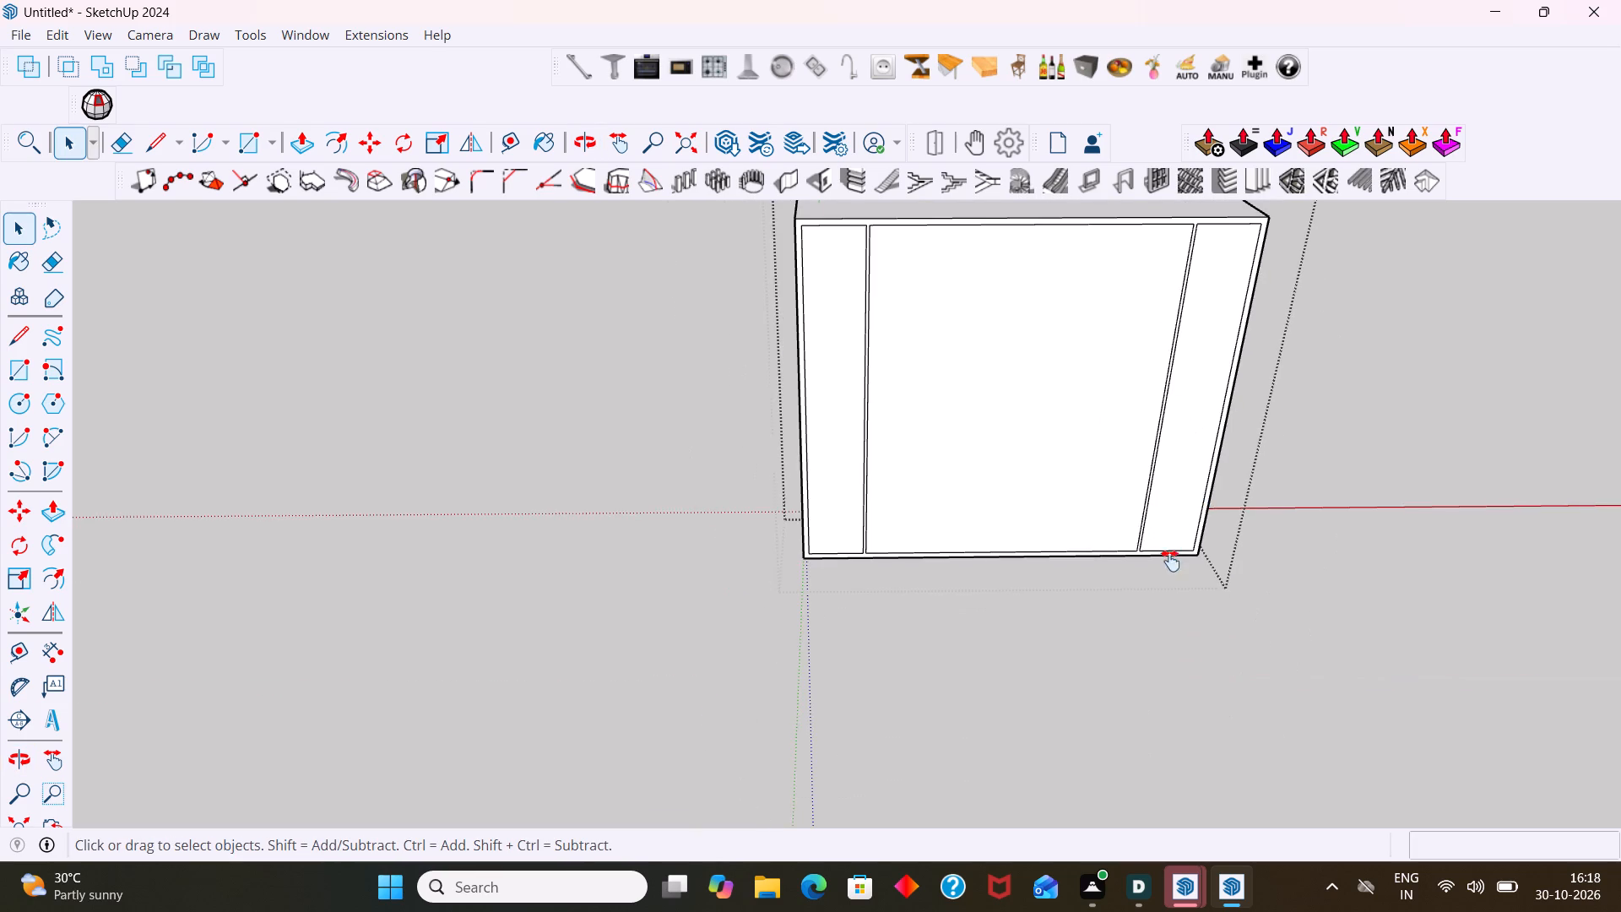
shift+middle_drag(1170, 561, 1174, 616)
click(1429, 530)
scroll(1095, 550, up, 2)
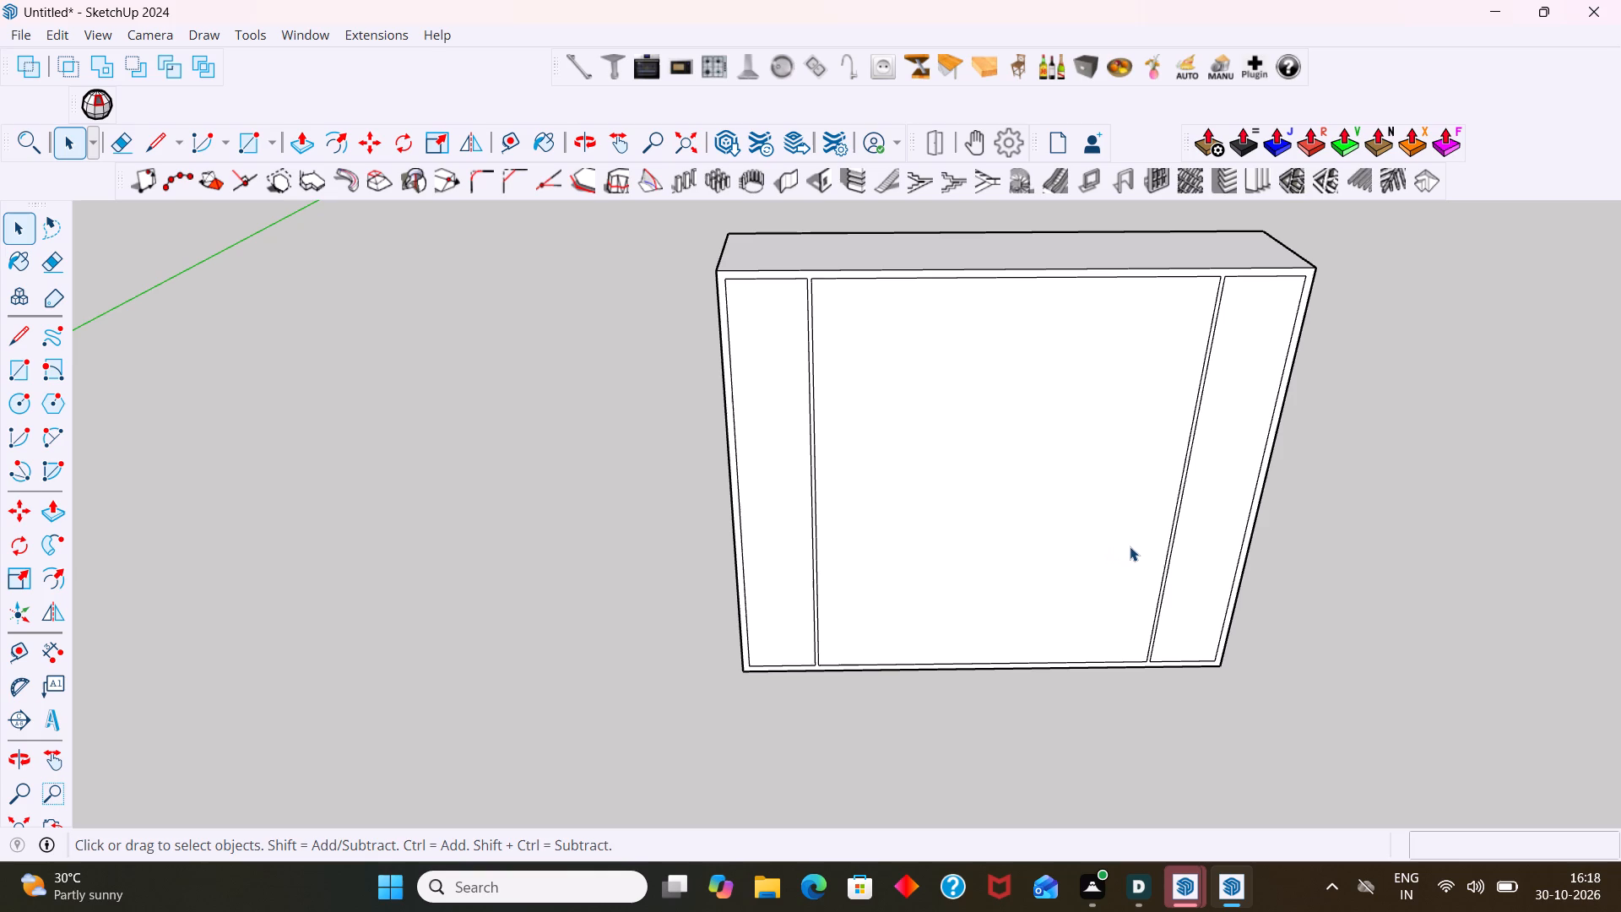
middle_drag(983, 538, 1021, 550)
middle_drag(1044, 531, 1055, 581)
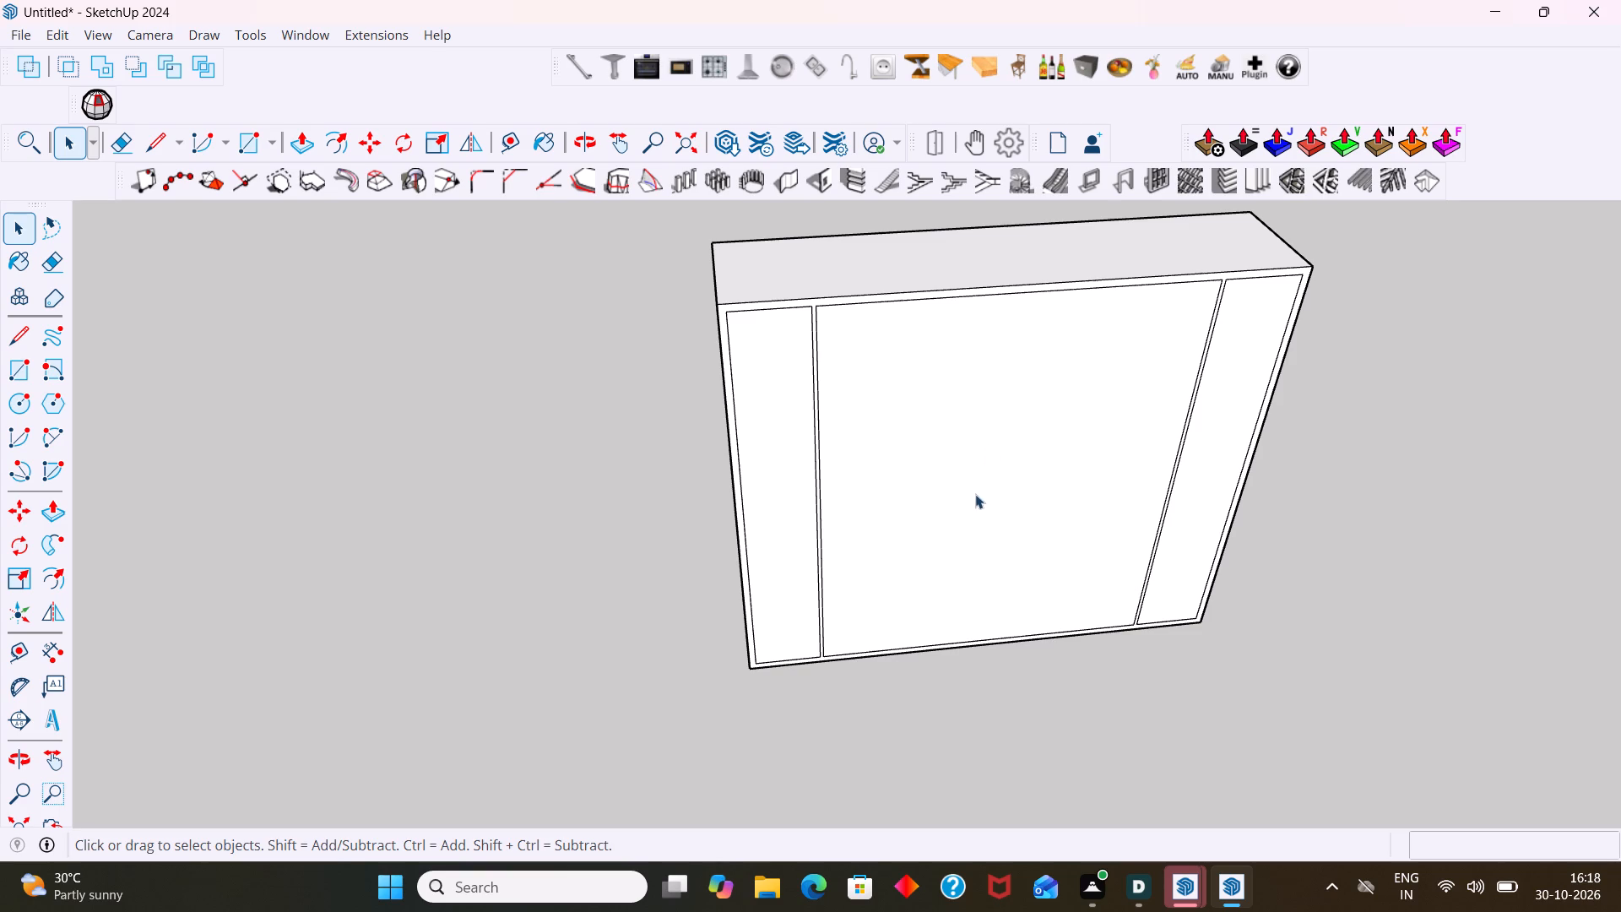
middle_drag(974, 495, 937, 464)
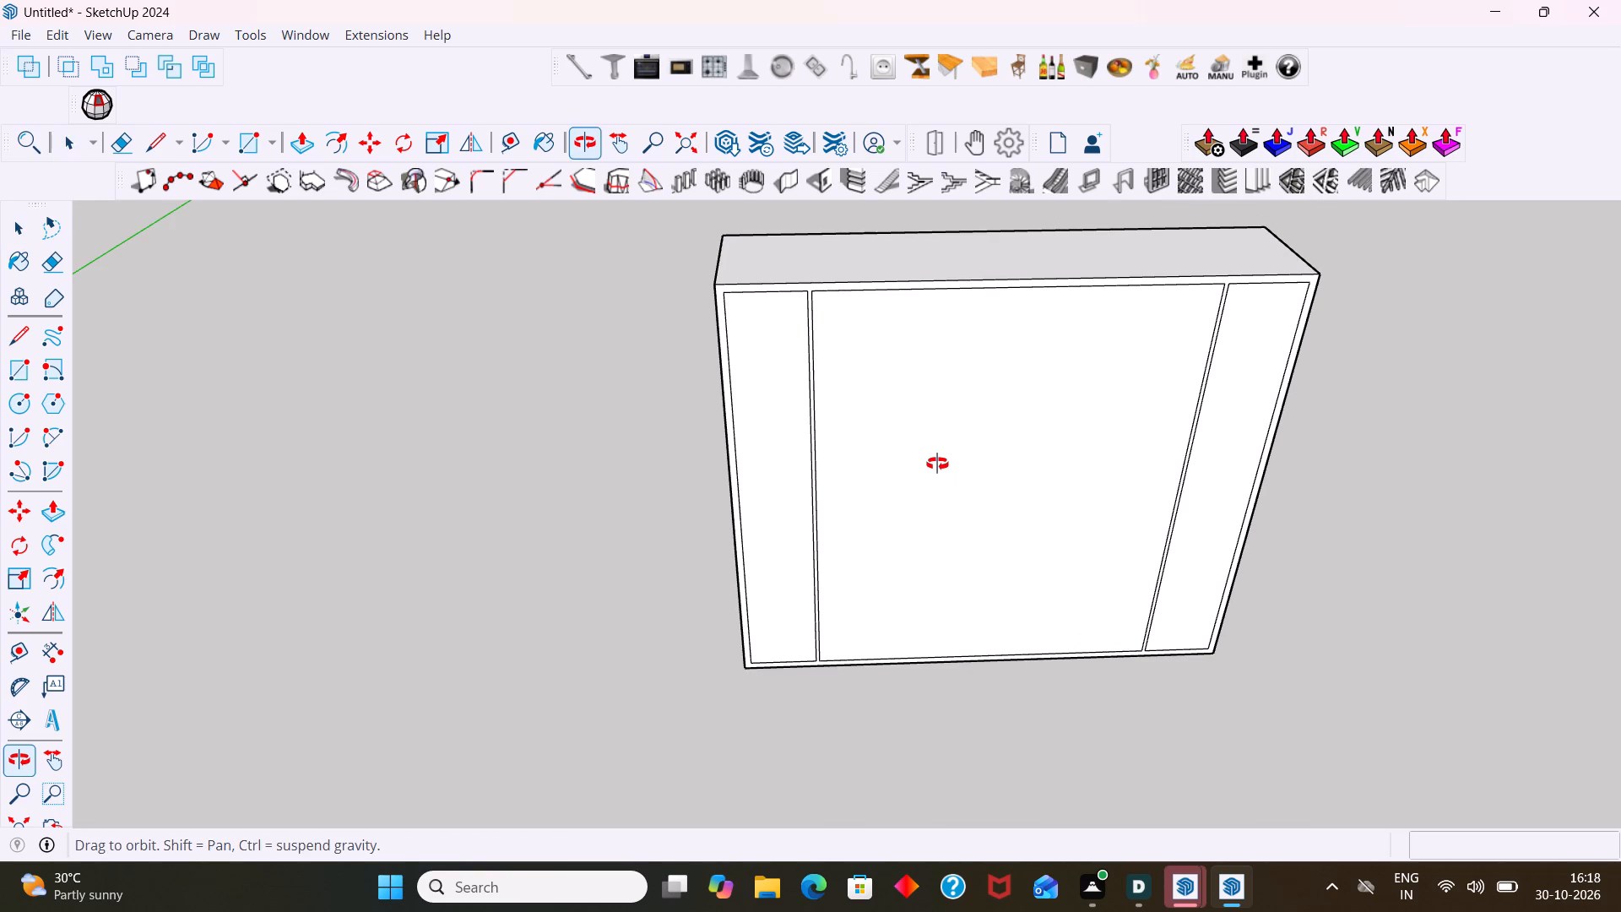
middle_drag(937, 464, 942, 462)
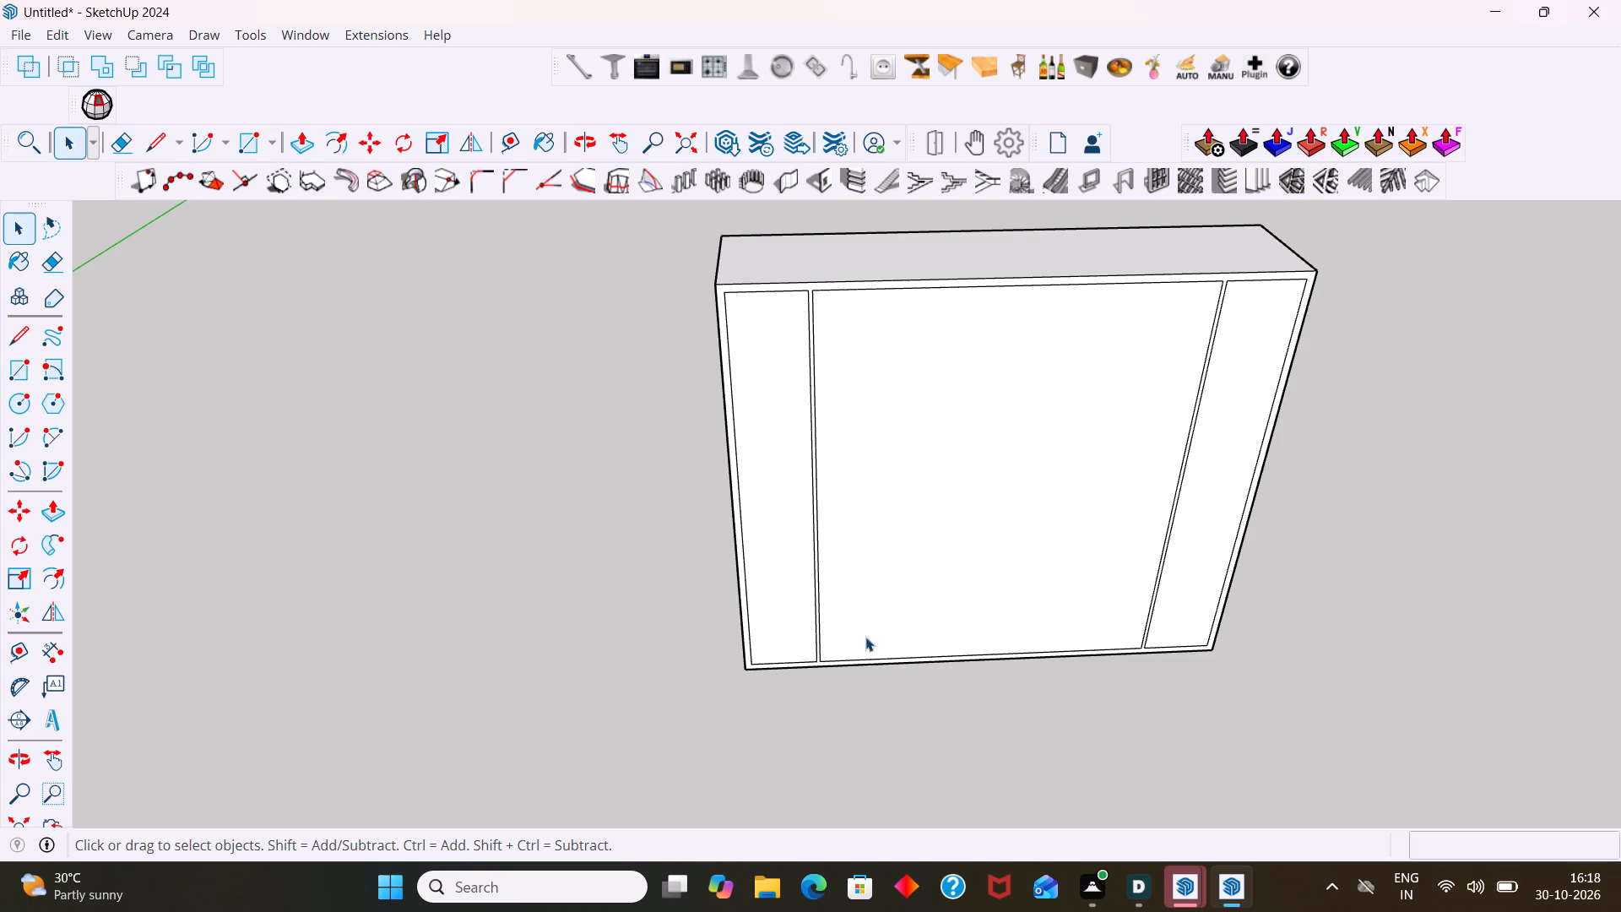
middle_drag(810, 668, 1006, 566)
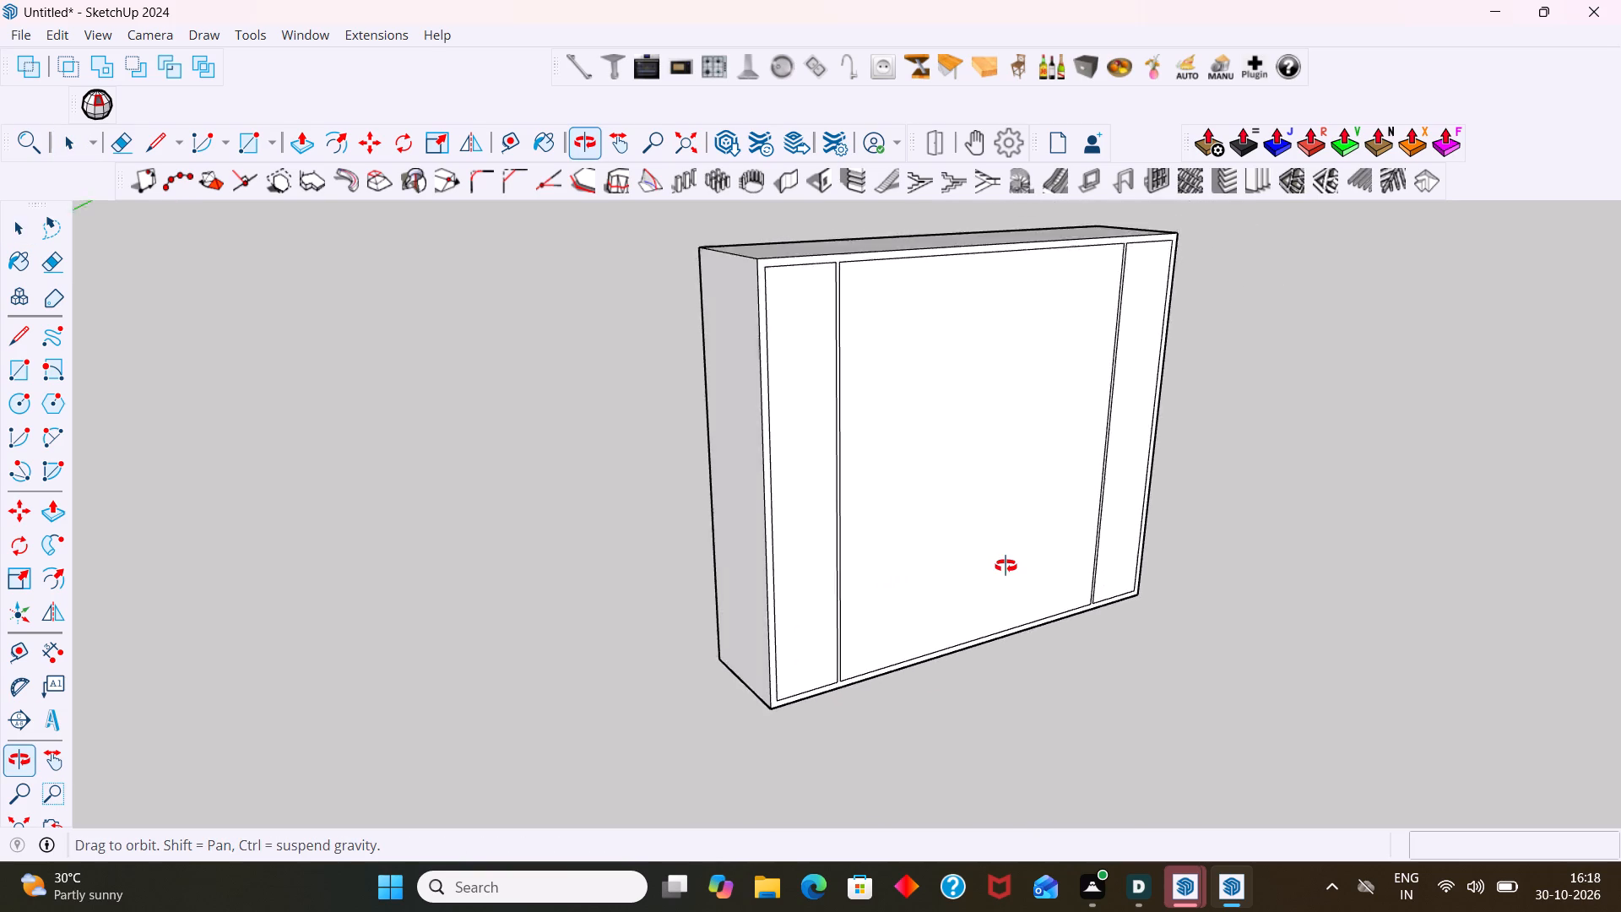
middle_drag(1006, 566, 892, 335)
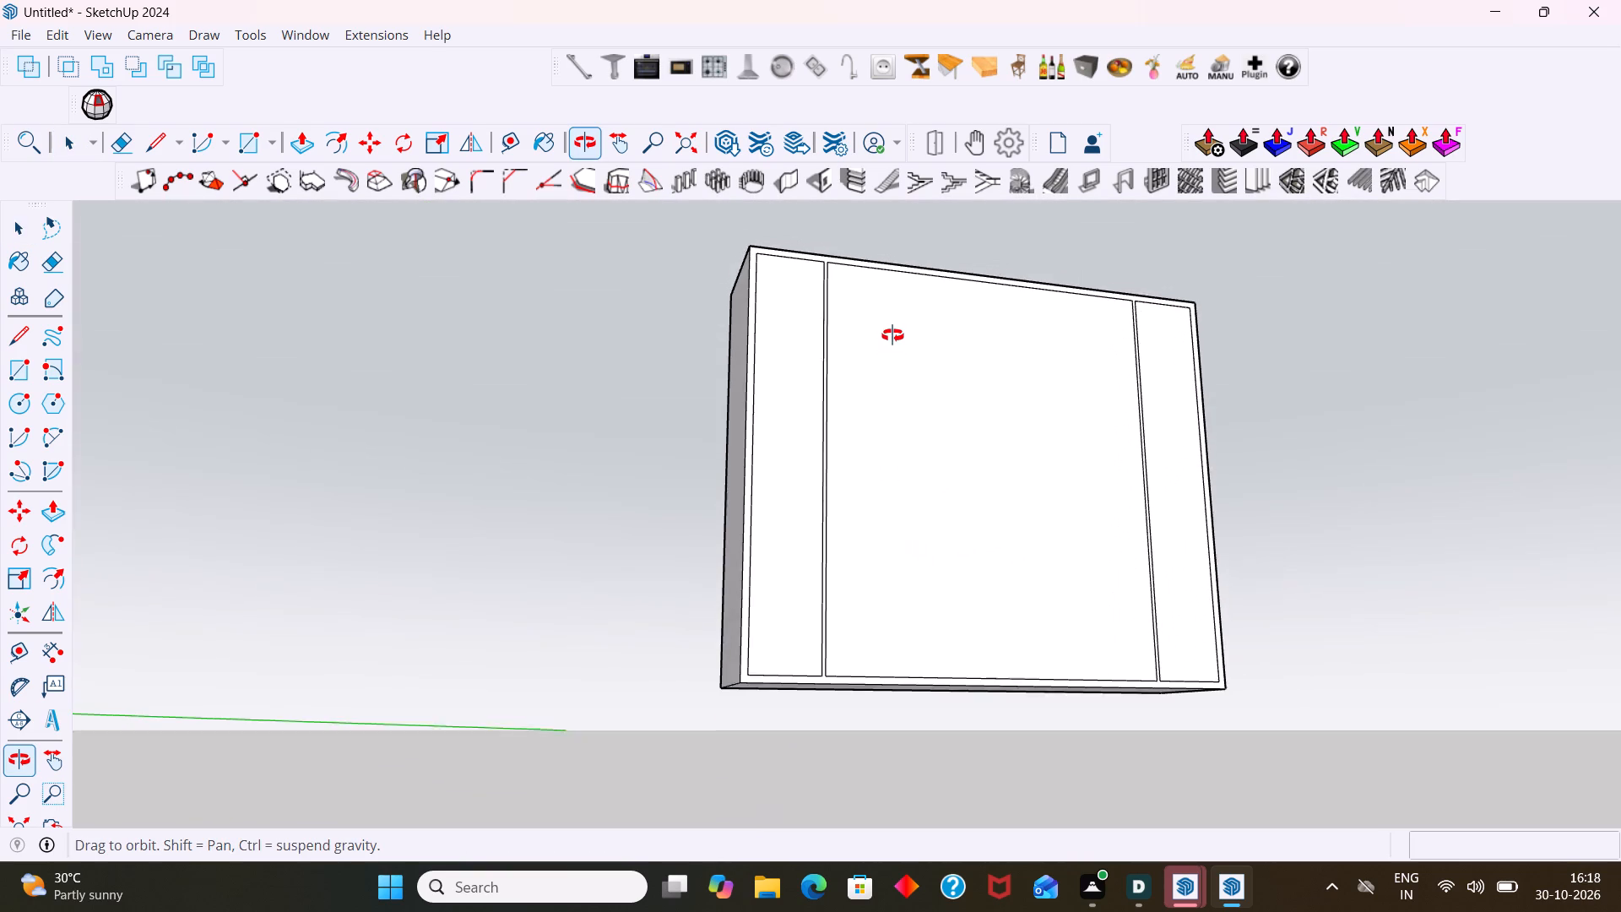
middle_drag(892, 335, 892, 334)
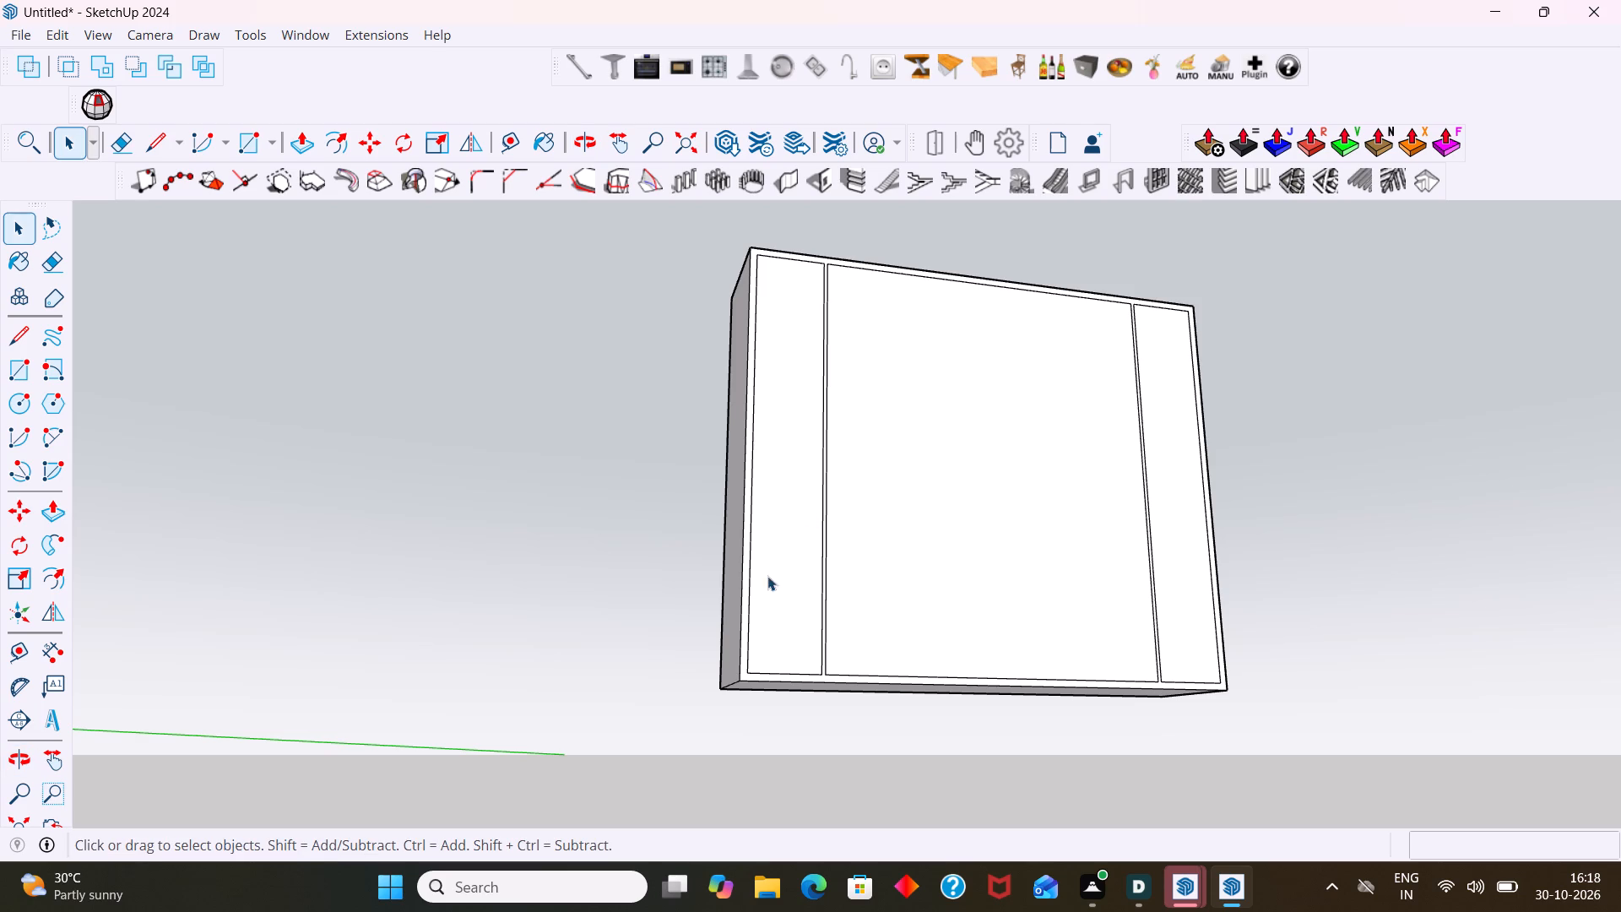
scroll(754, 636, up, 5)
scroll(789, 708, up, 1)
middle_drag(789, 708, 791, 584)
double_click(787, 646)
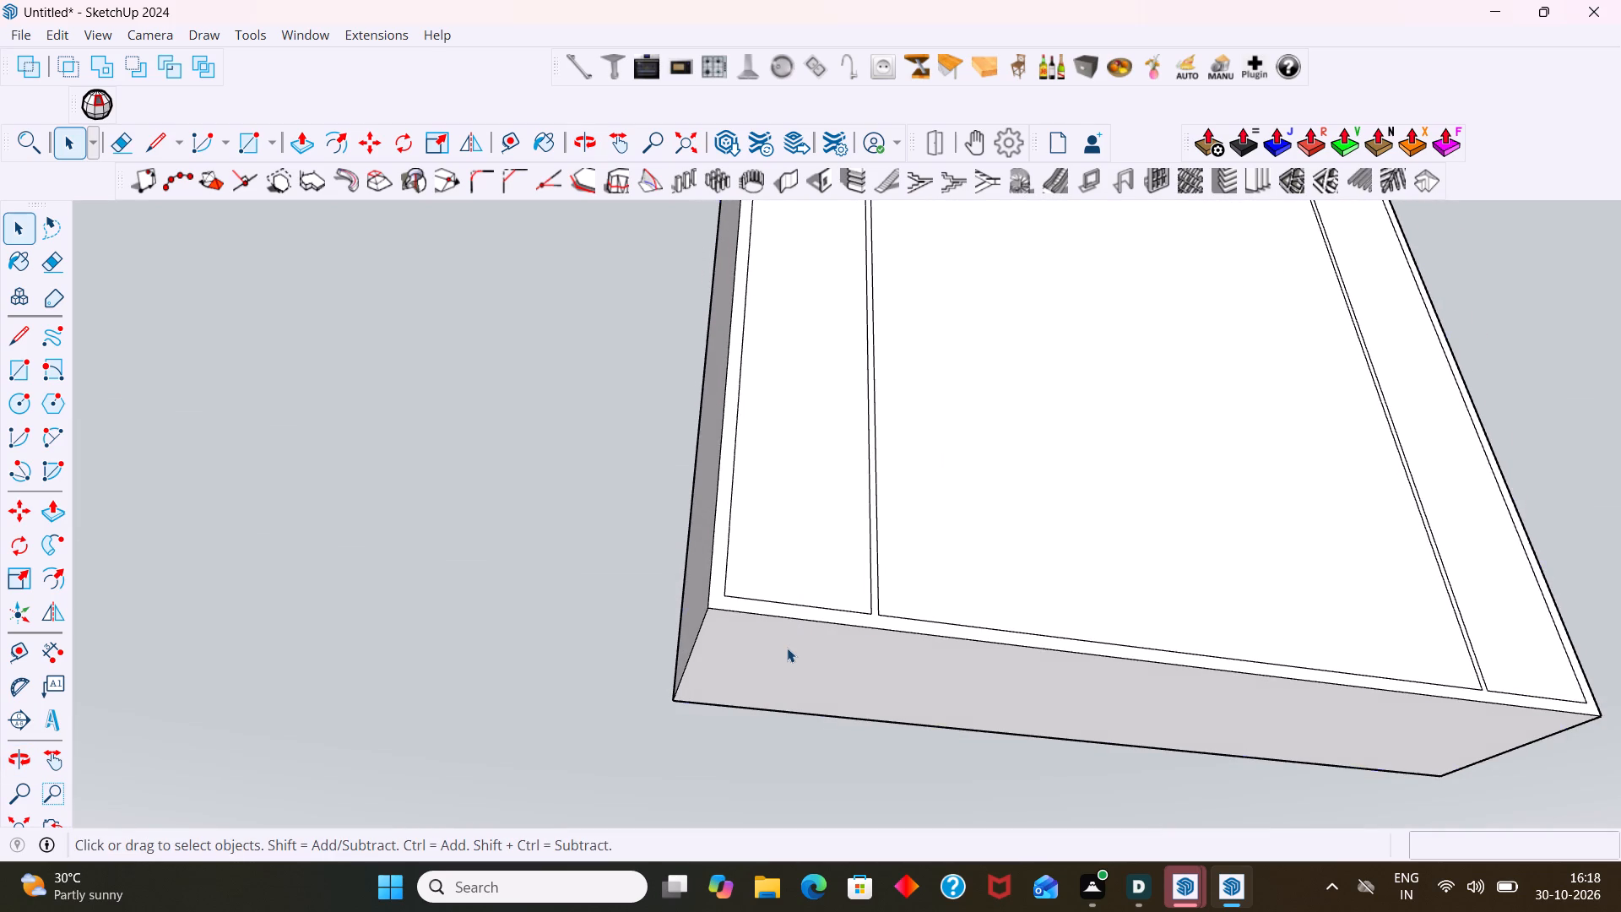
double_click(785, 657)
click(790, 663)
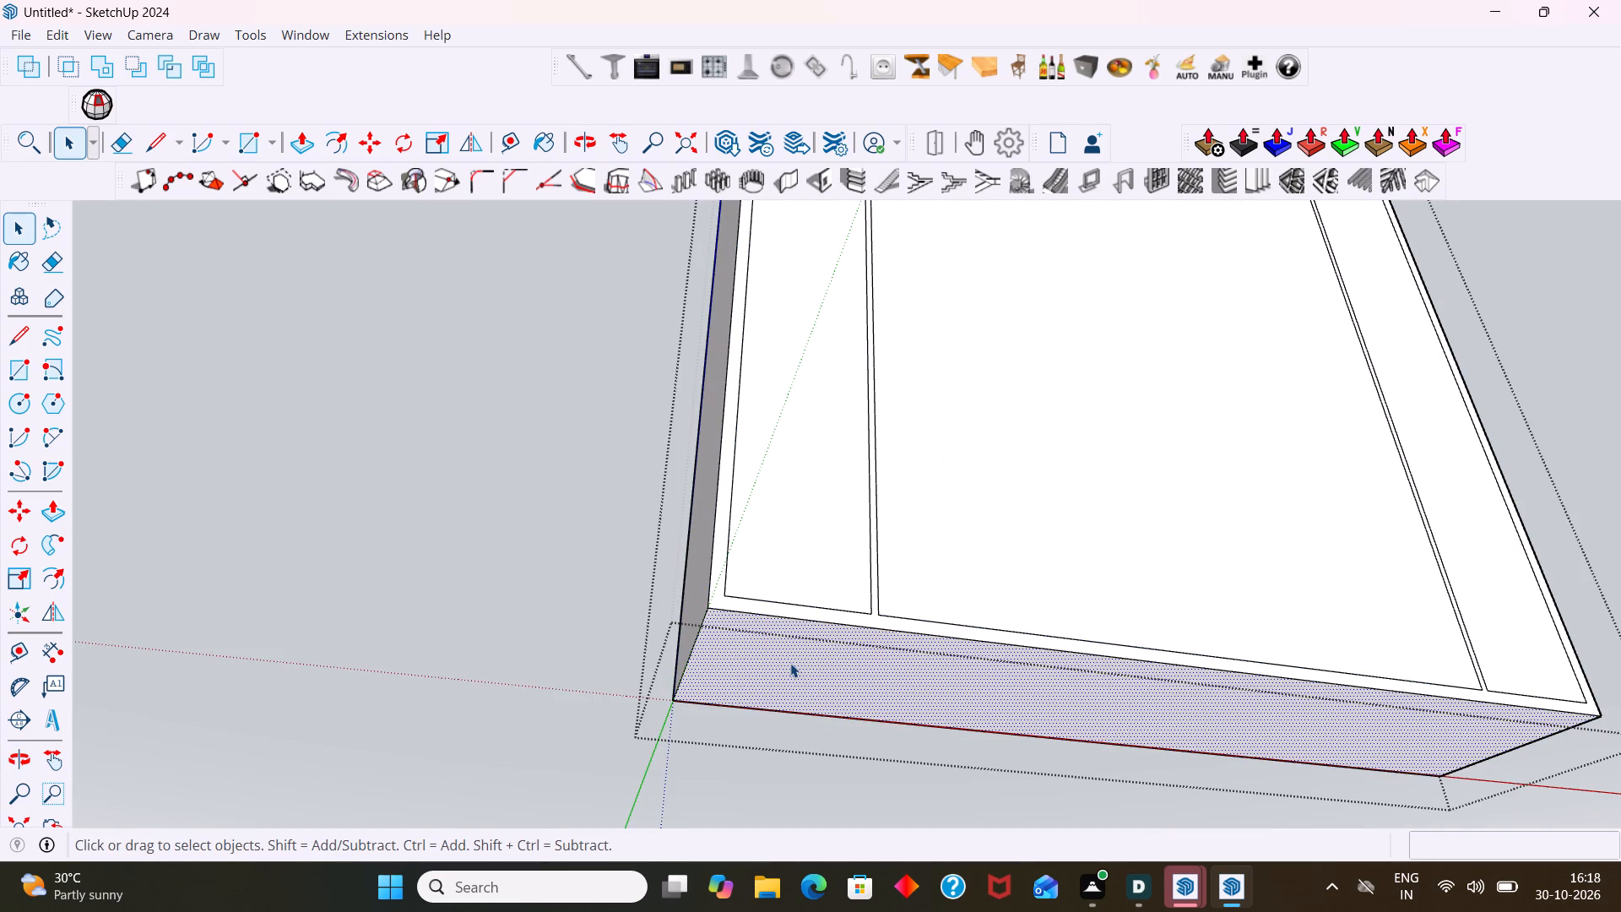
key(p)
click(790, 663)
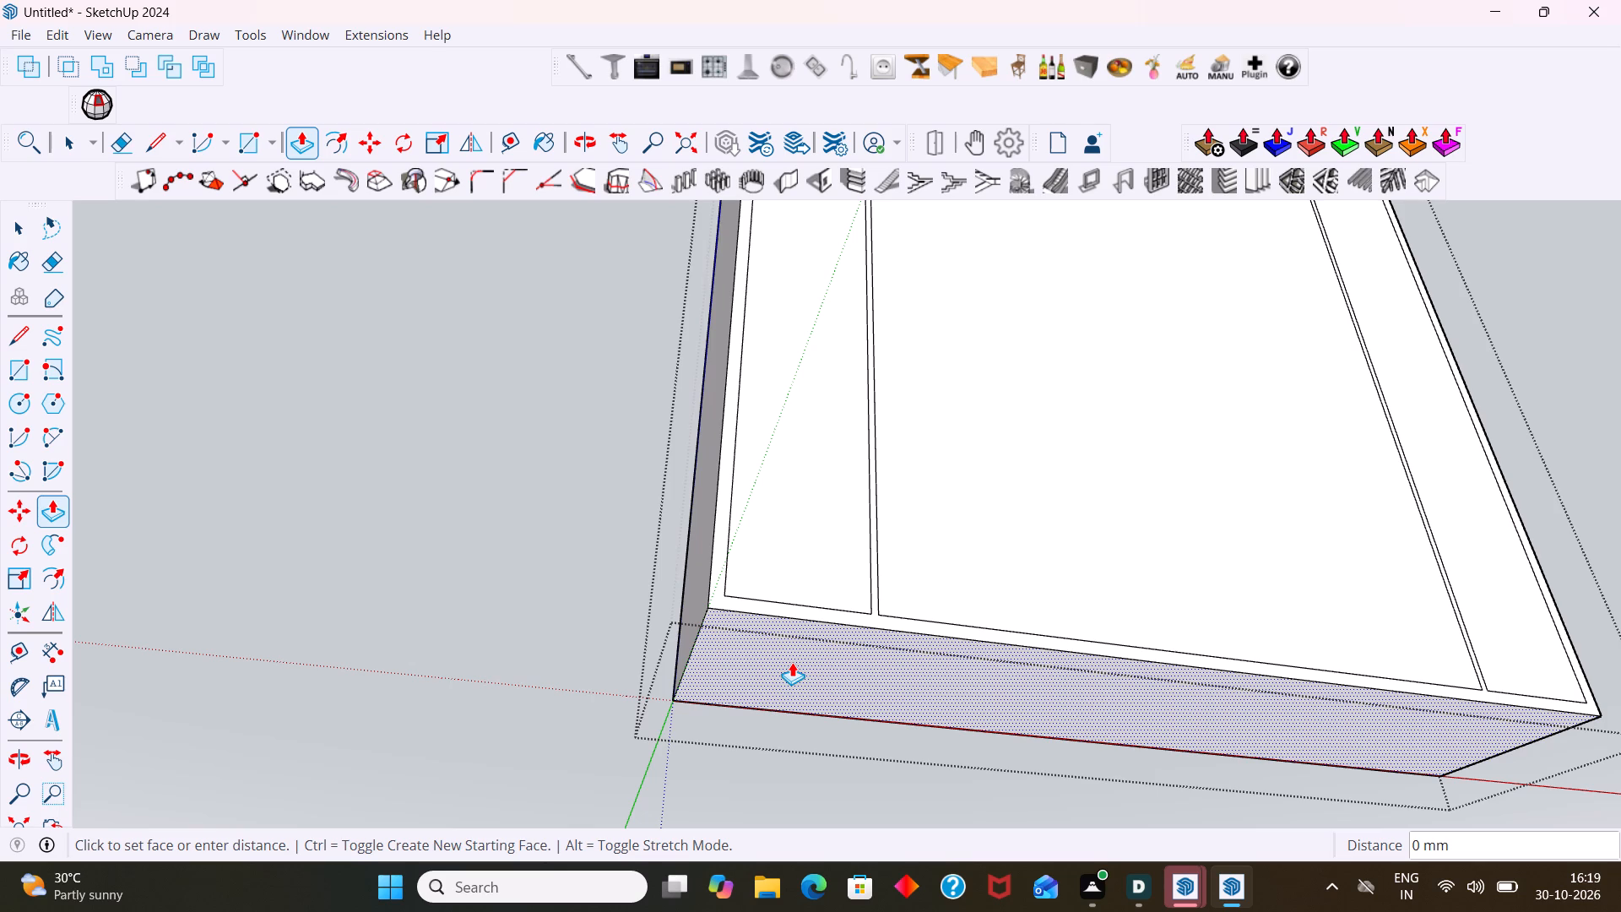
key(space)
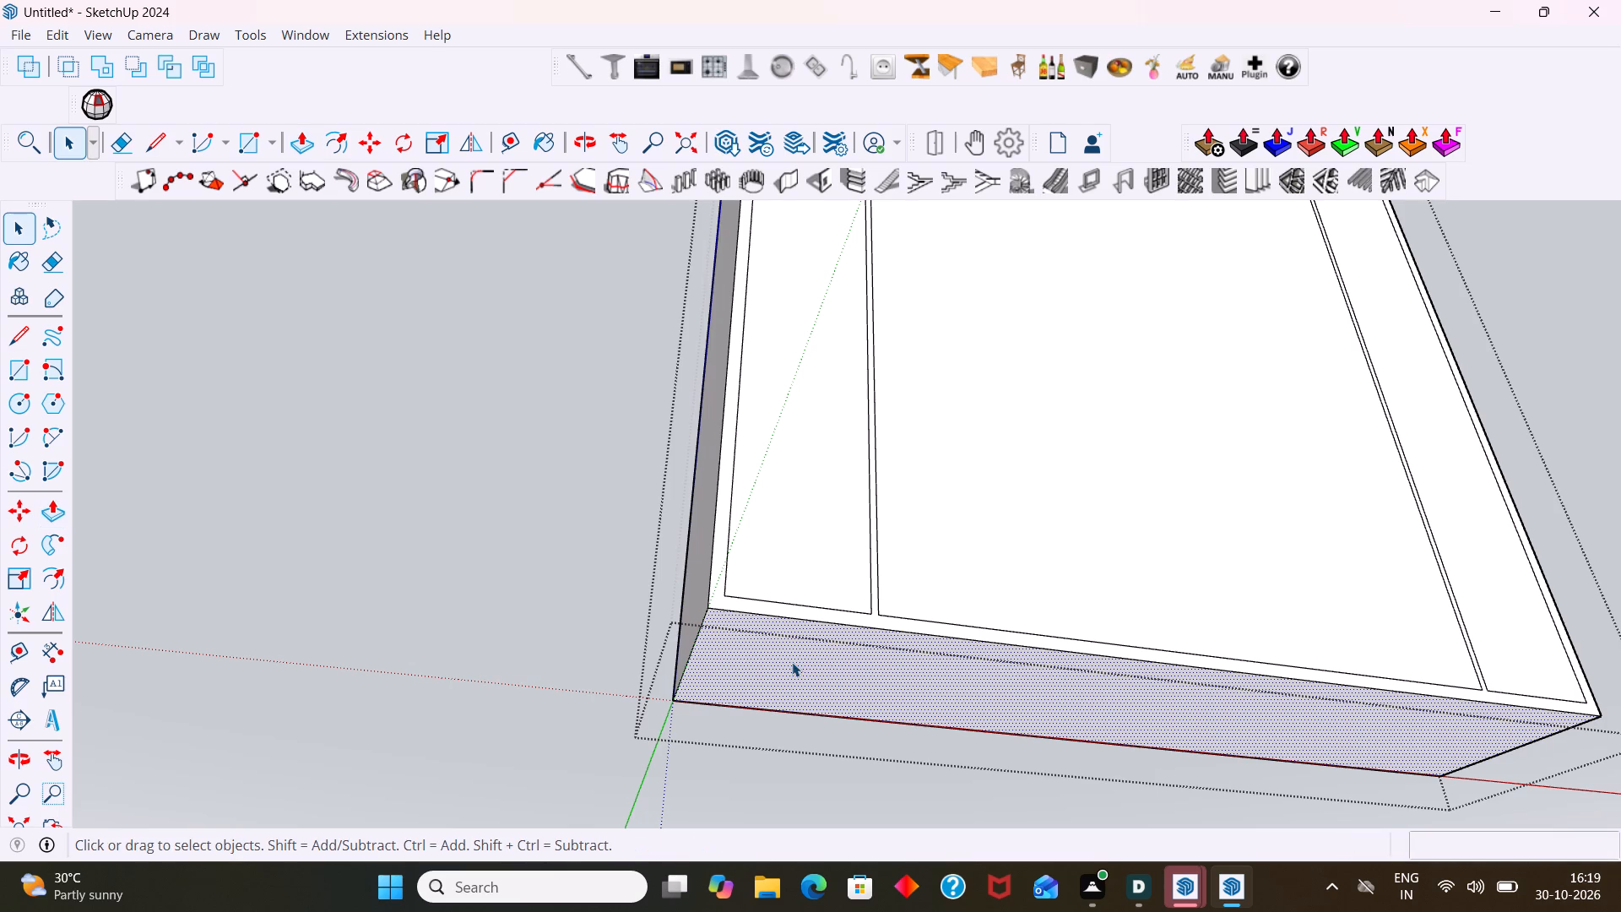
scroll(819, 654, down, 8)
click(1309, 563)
Open the box group for editing at the upper part of the front face's left compartment.
scroll(1300, 563, down, 3)
middle_drag(1279, 571, 1232, 737)
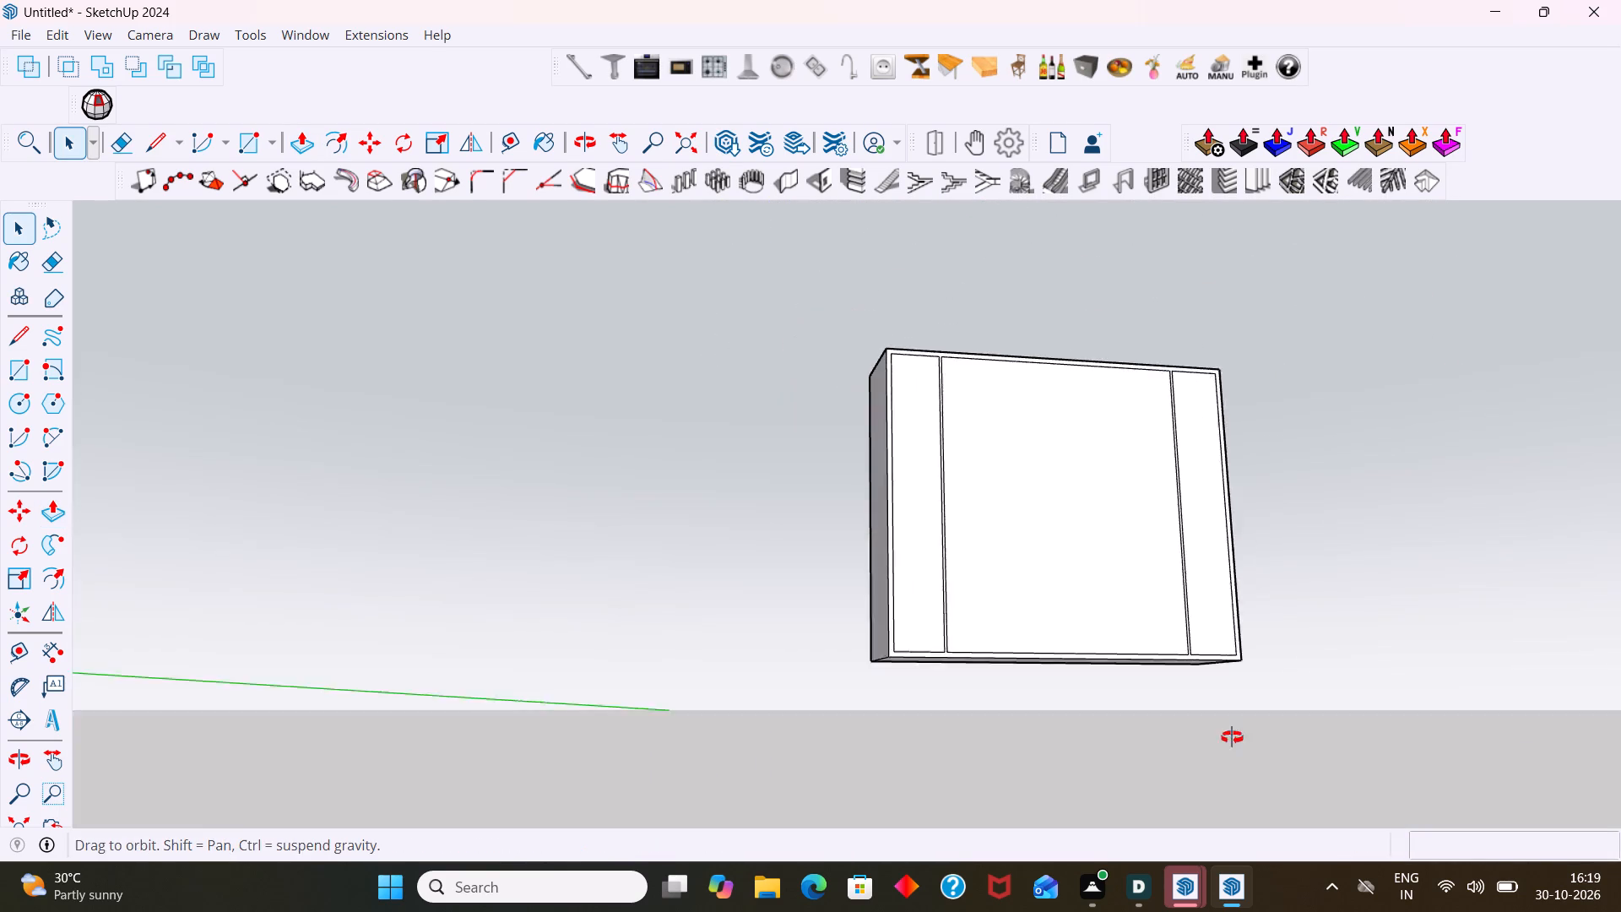
middle_drag(1232, 737, 1228, 757)
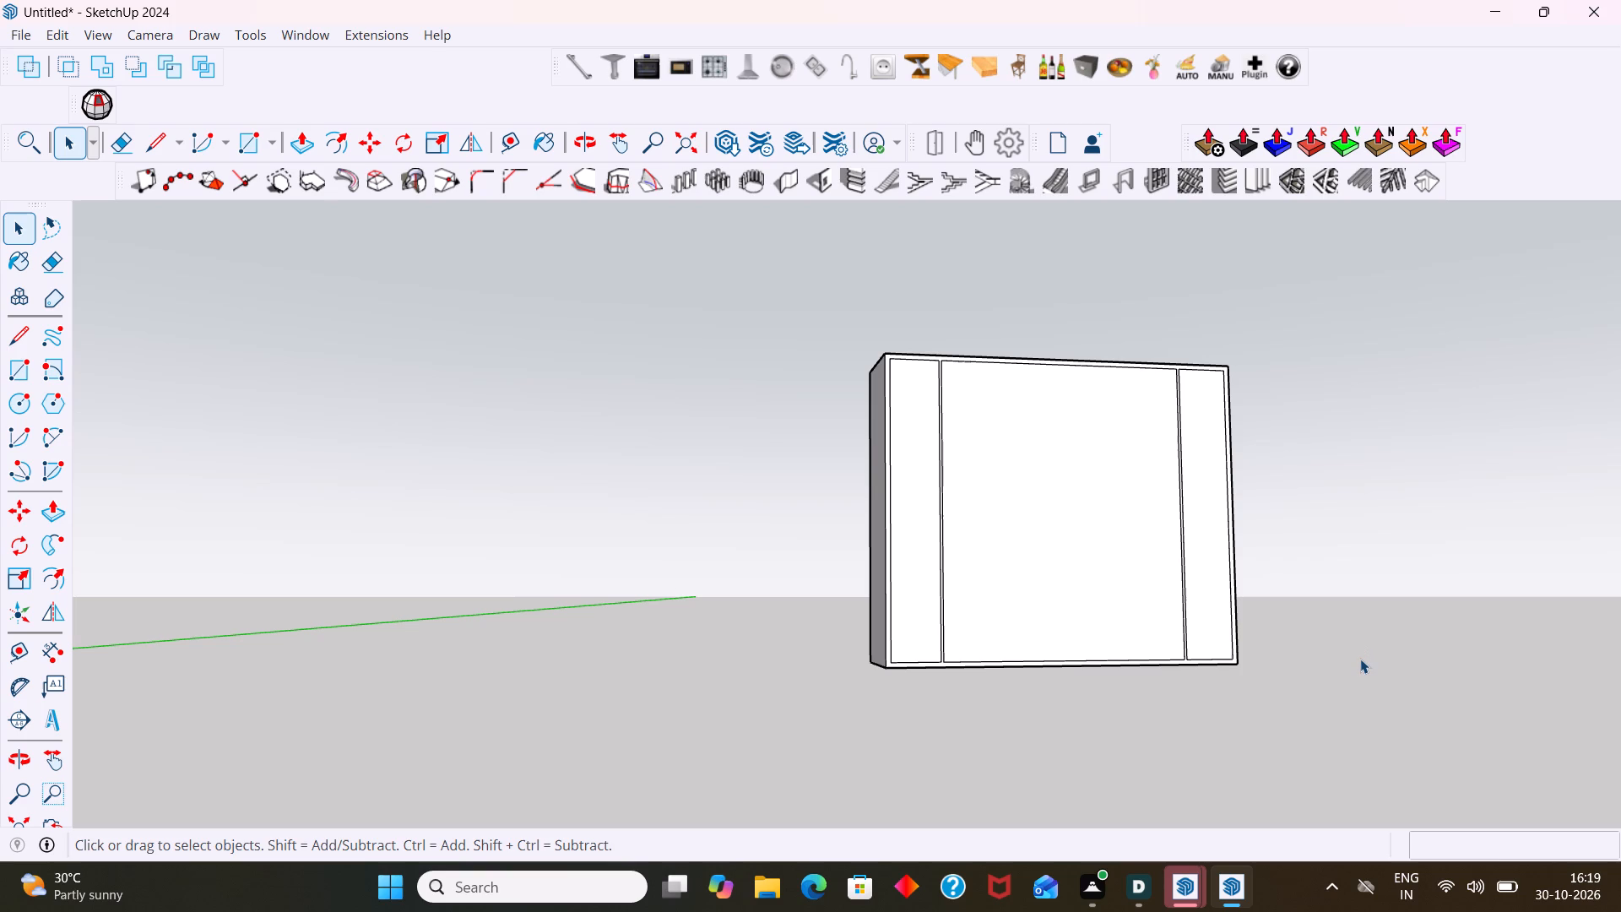
shift+middle_drag(1364, 654, 1076, 699)
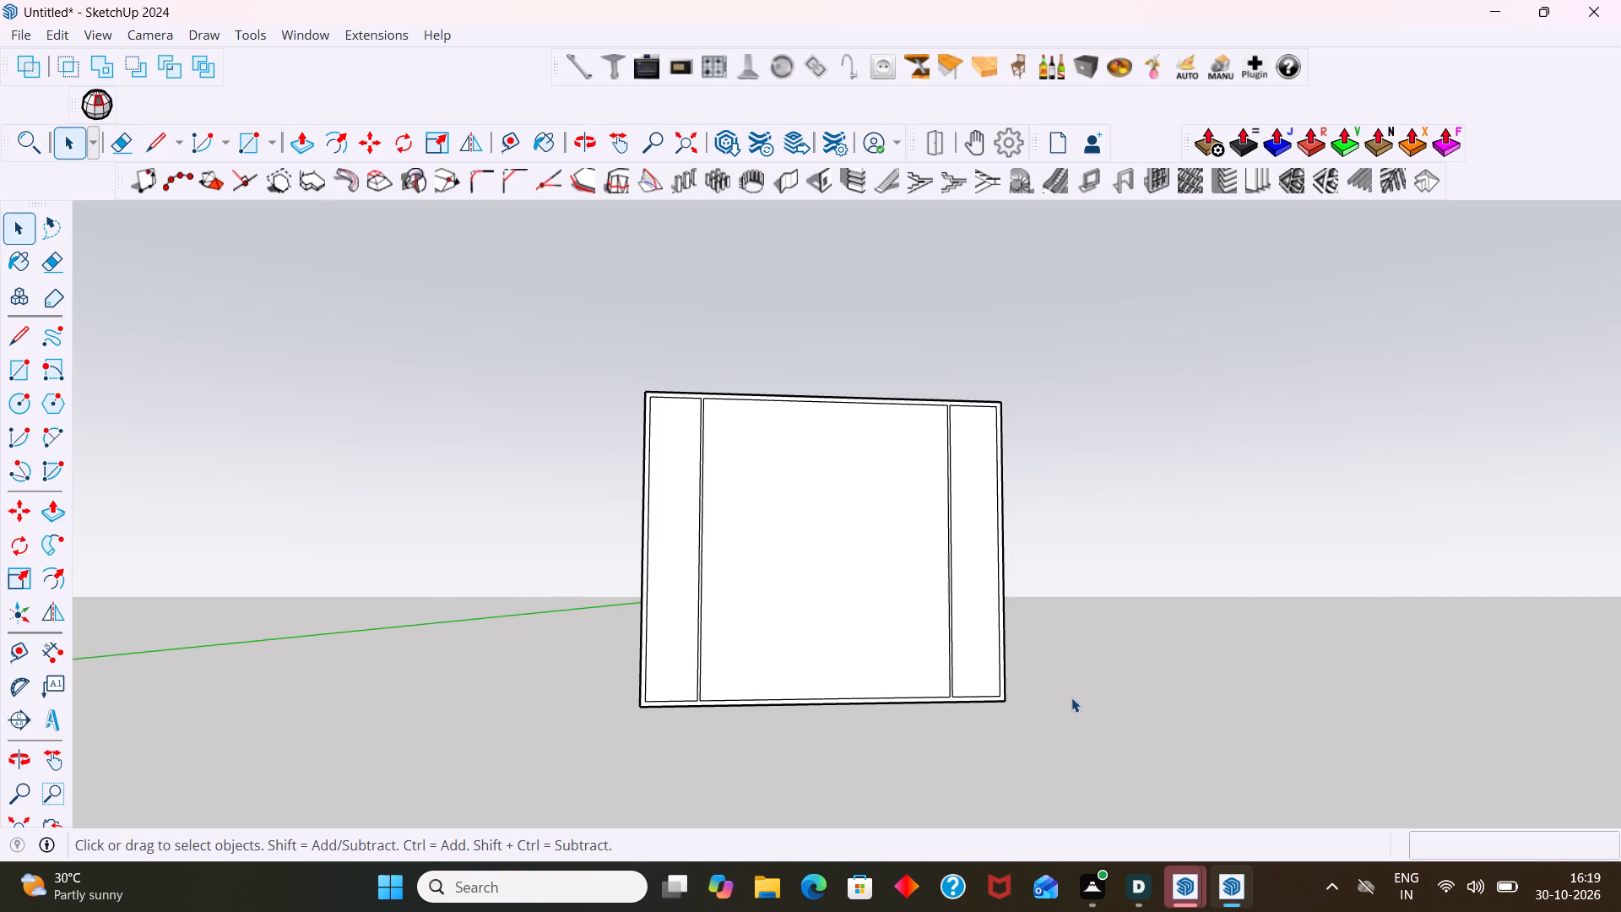
scroll(870, 649, up, 3)
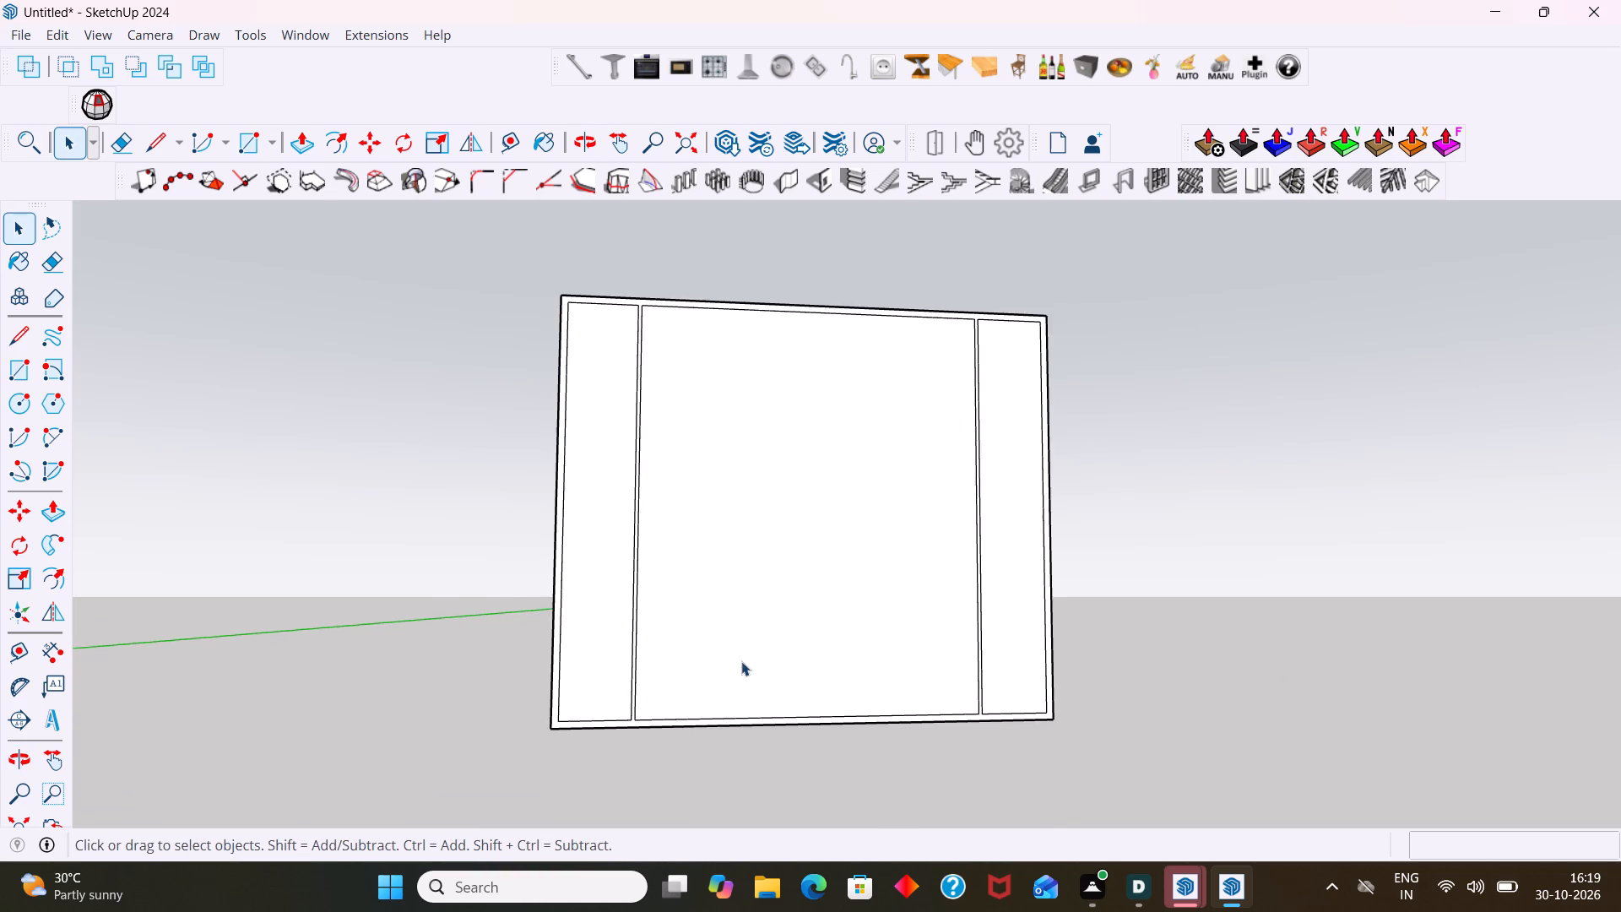
middle_drag(740, 664, 674, 817)
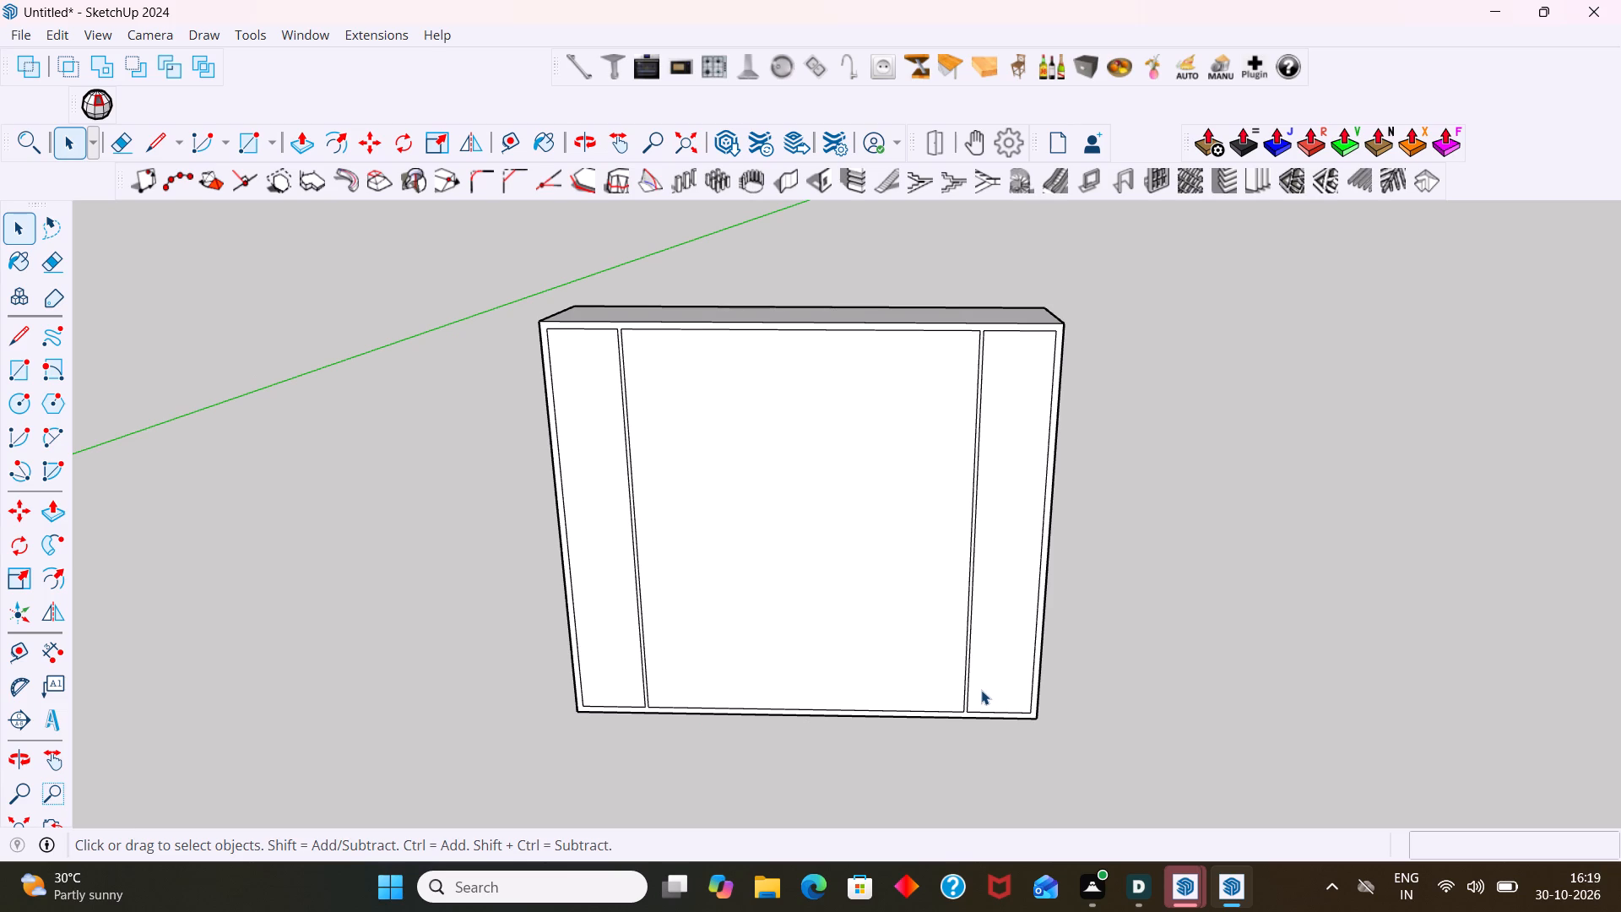
scroll(725, 386, up, 7)
middle_drag(524, 384, 536, 400)
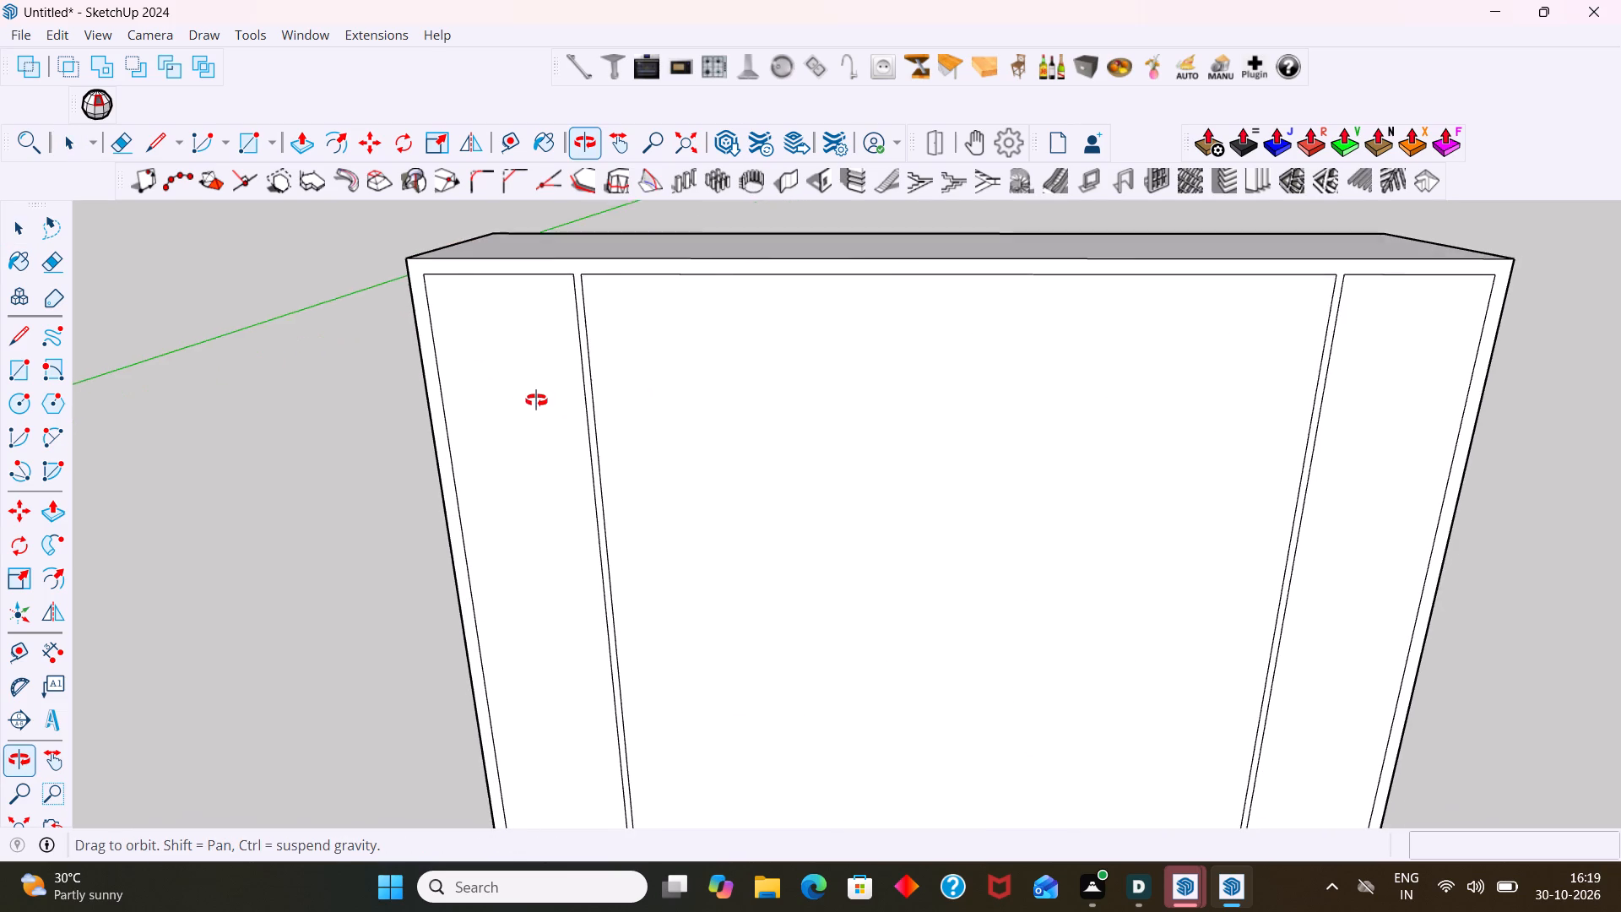
middle_drag(536, 400, 539, 422)
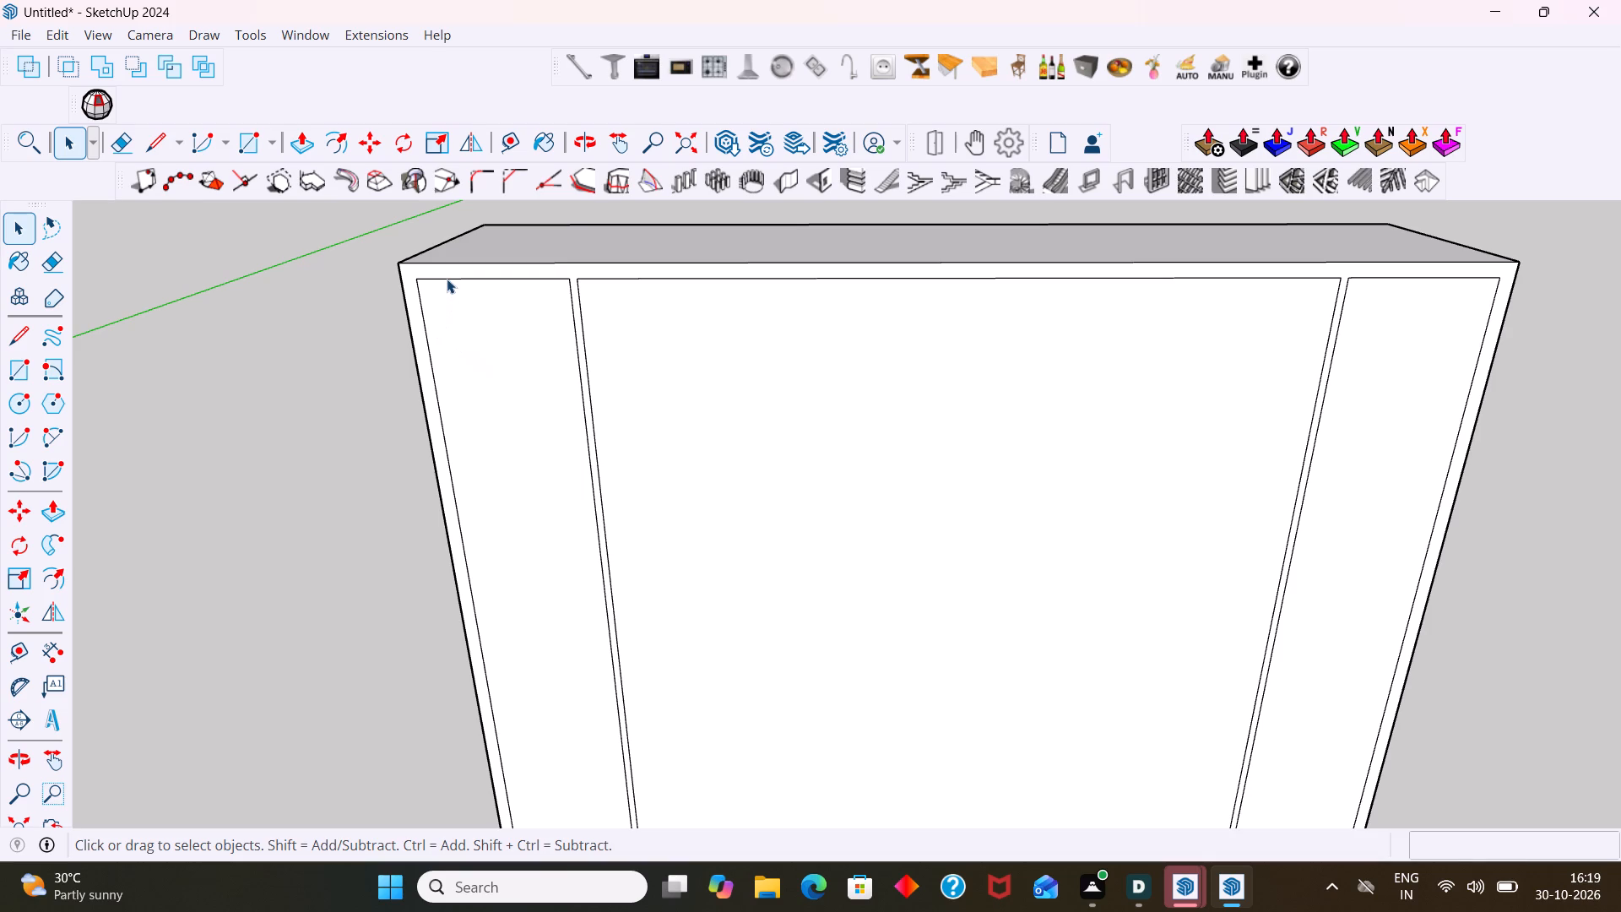
scroll(460, 279, up, 2)
middle_drag(502, 381, 612, 377)
scroll(619, 383, down, 1)
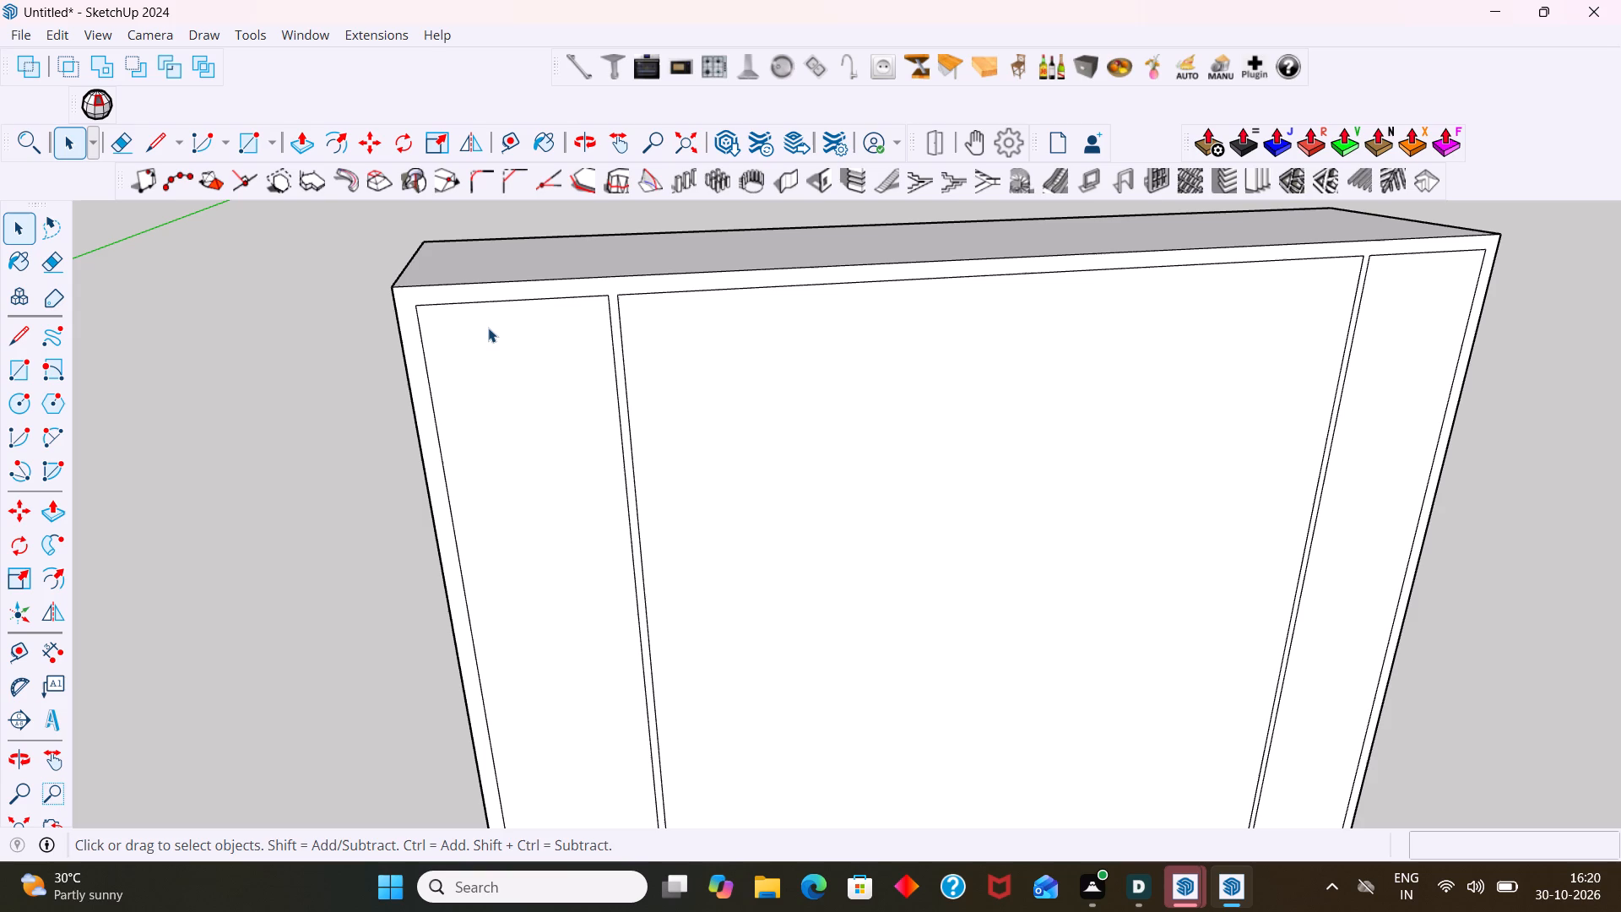
click(480, 300)
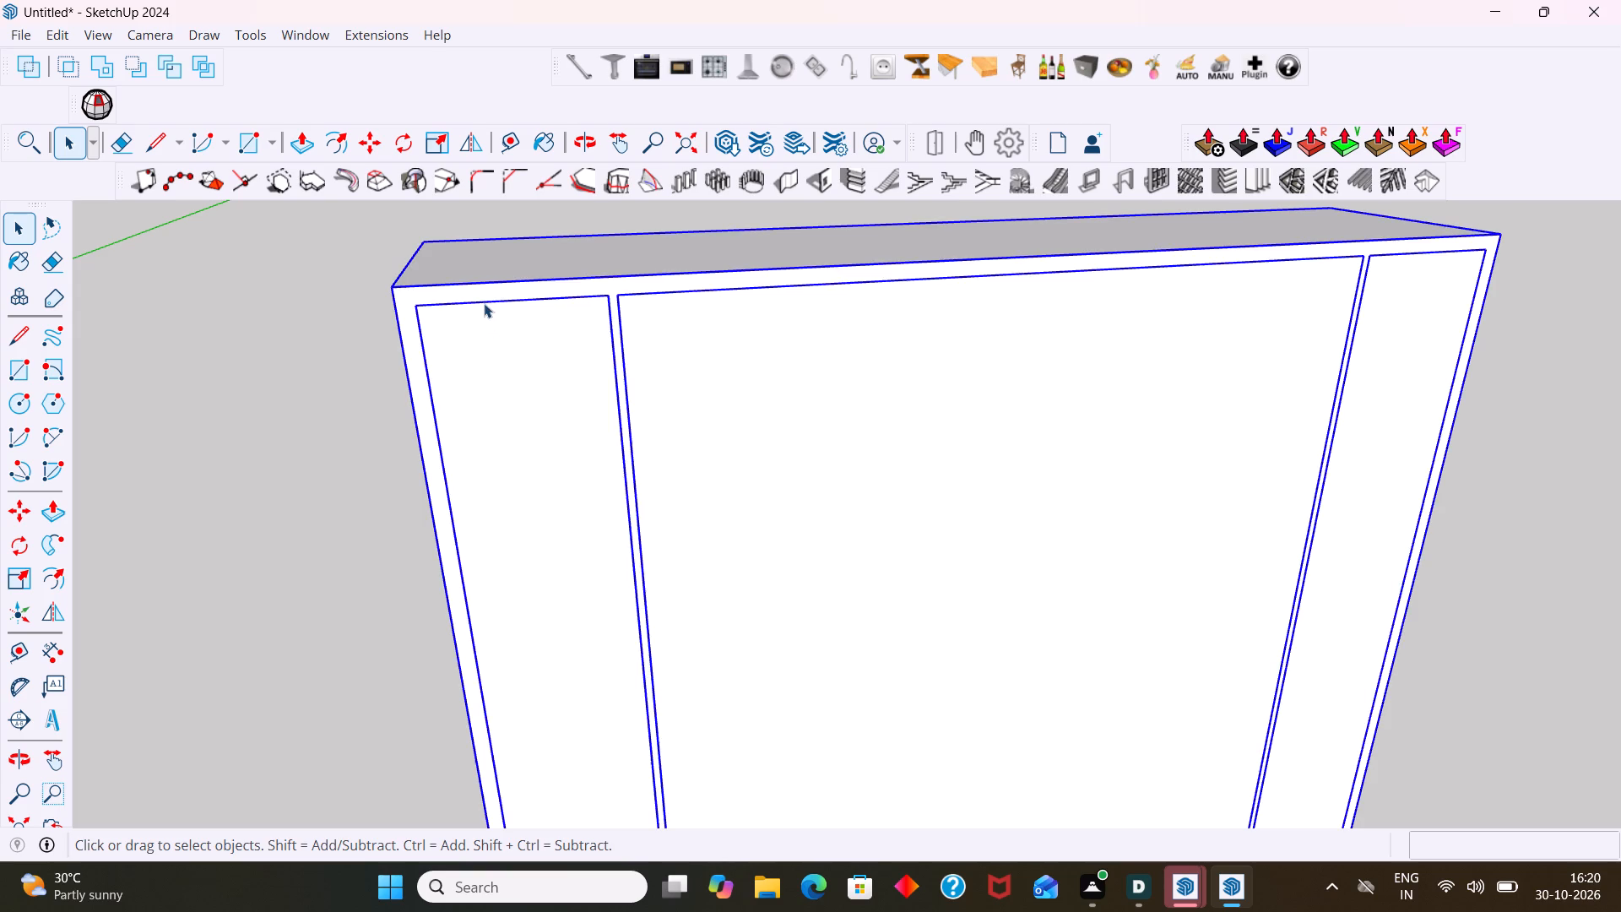
double_click(484, 303)
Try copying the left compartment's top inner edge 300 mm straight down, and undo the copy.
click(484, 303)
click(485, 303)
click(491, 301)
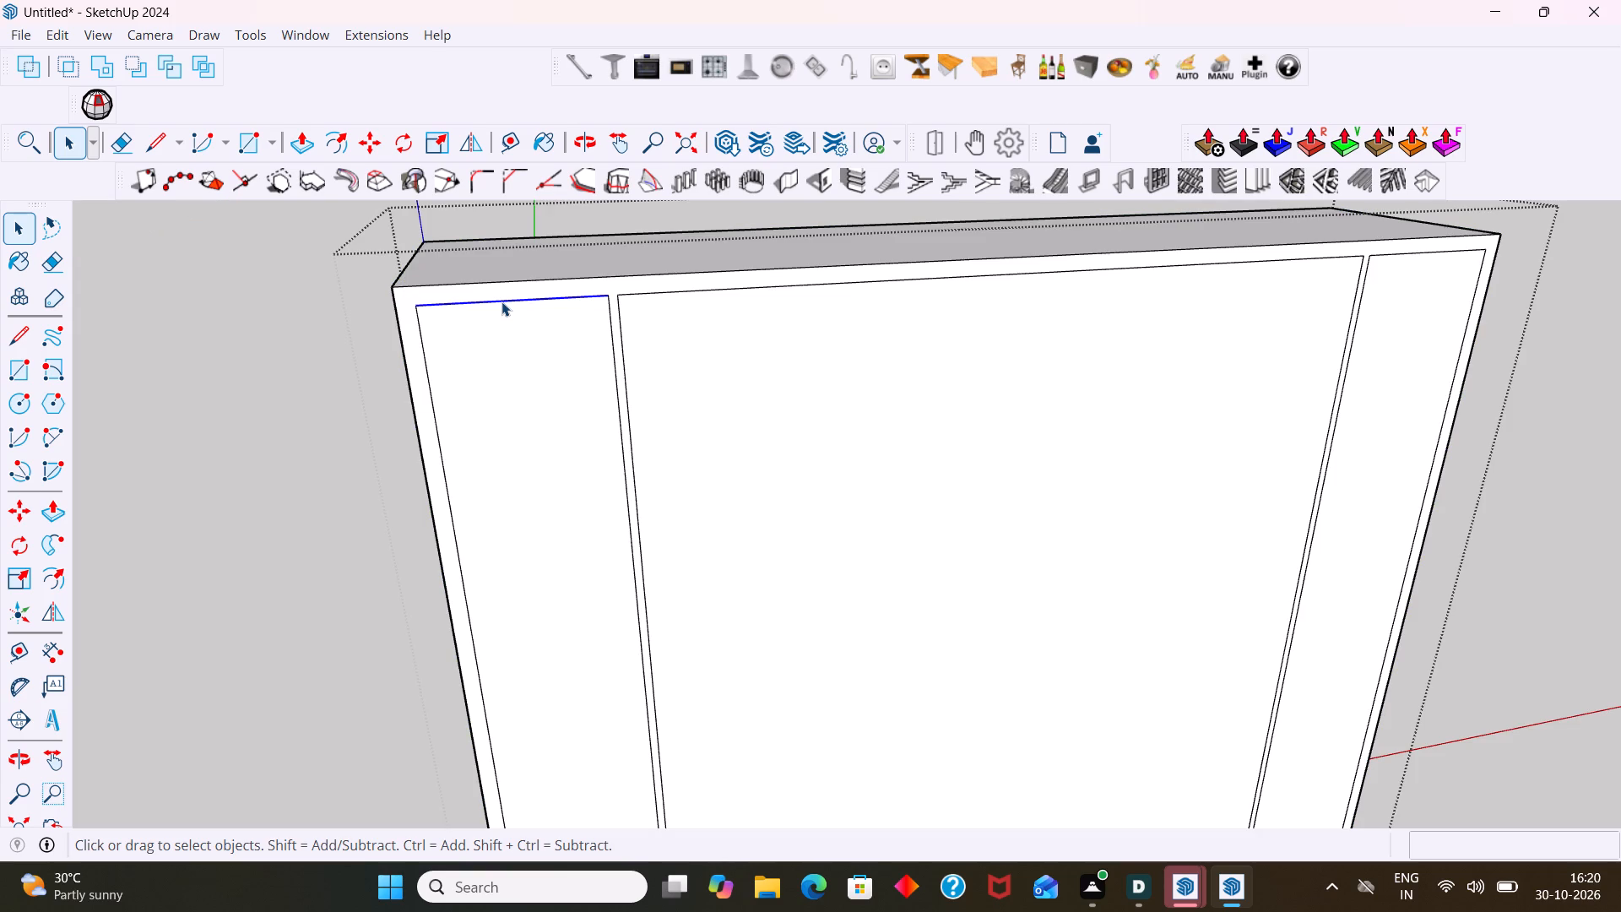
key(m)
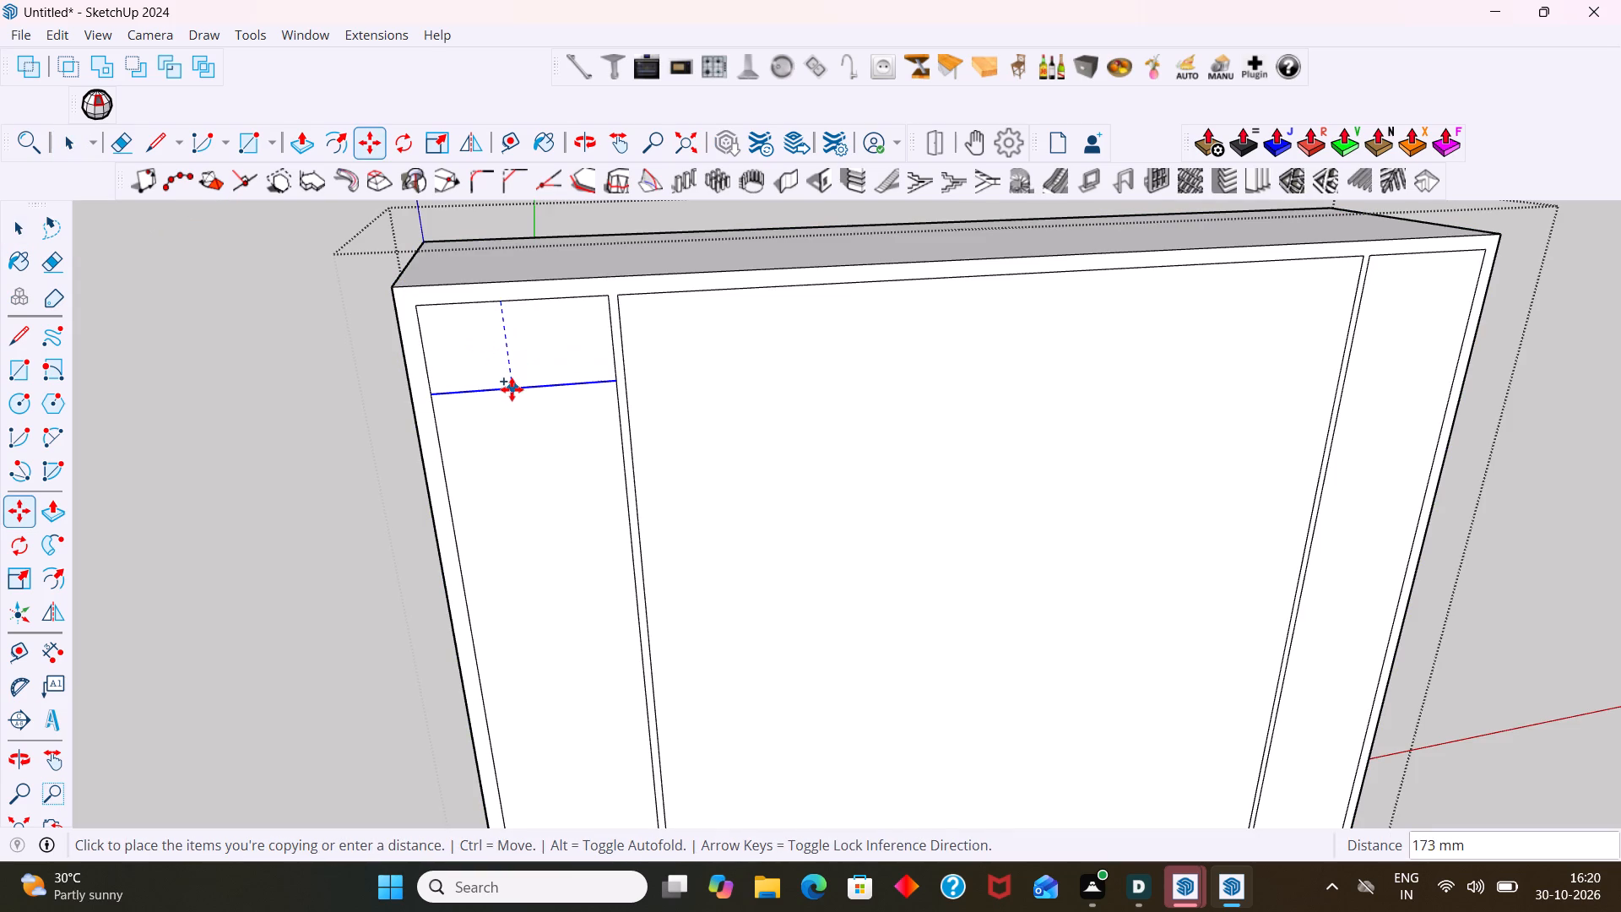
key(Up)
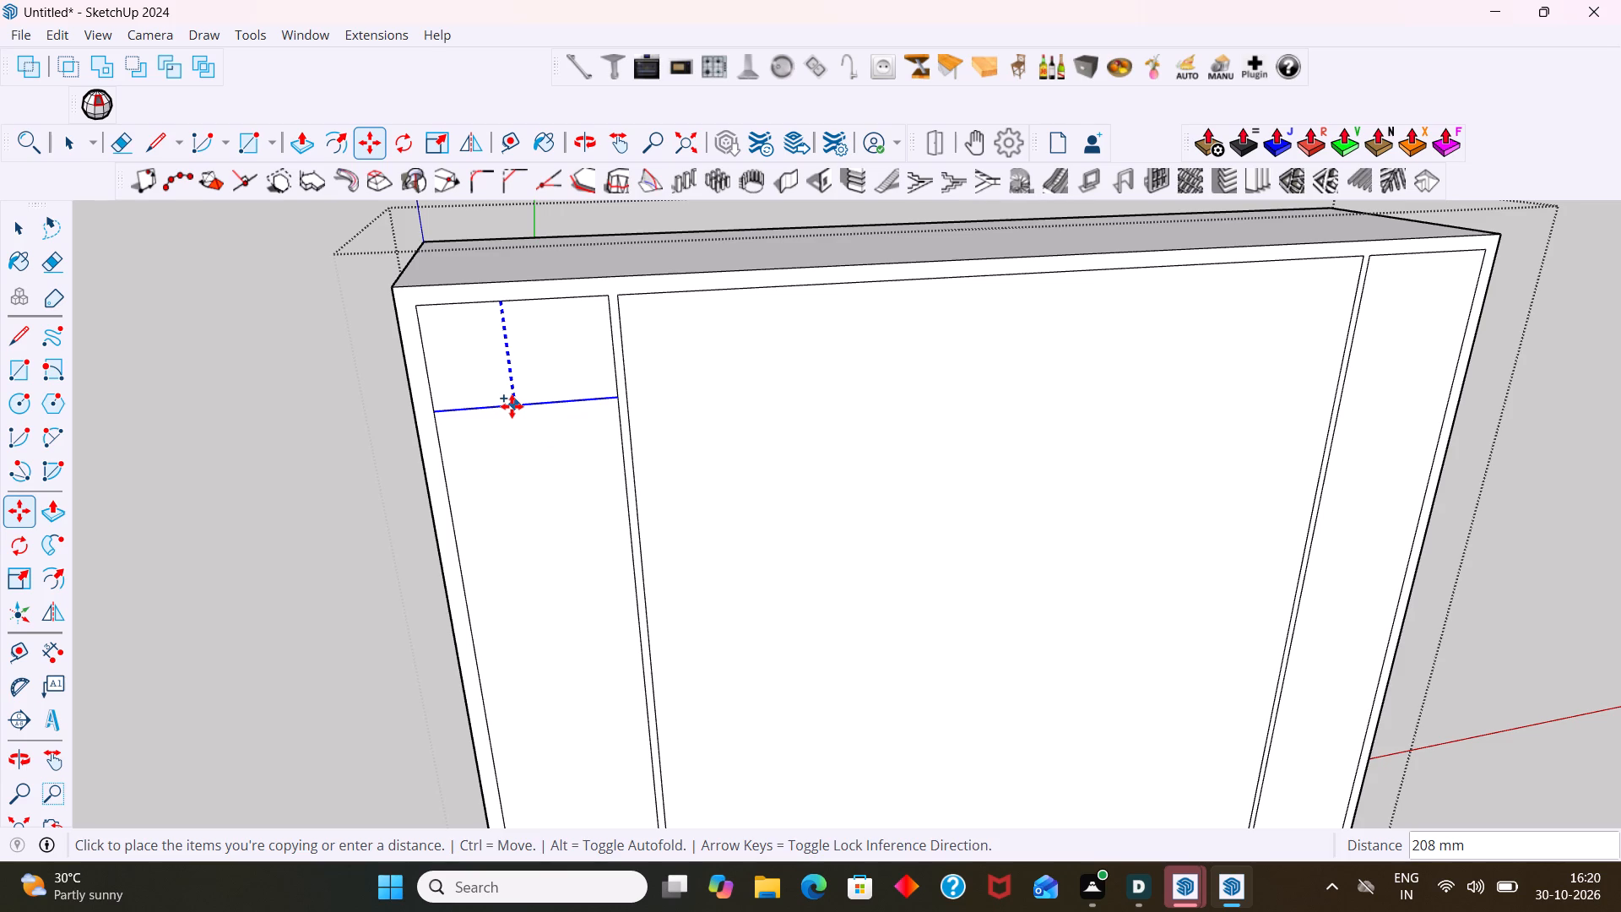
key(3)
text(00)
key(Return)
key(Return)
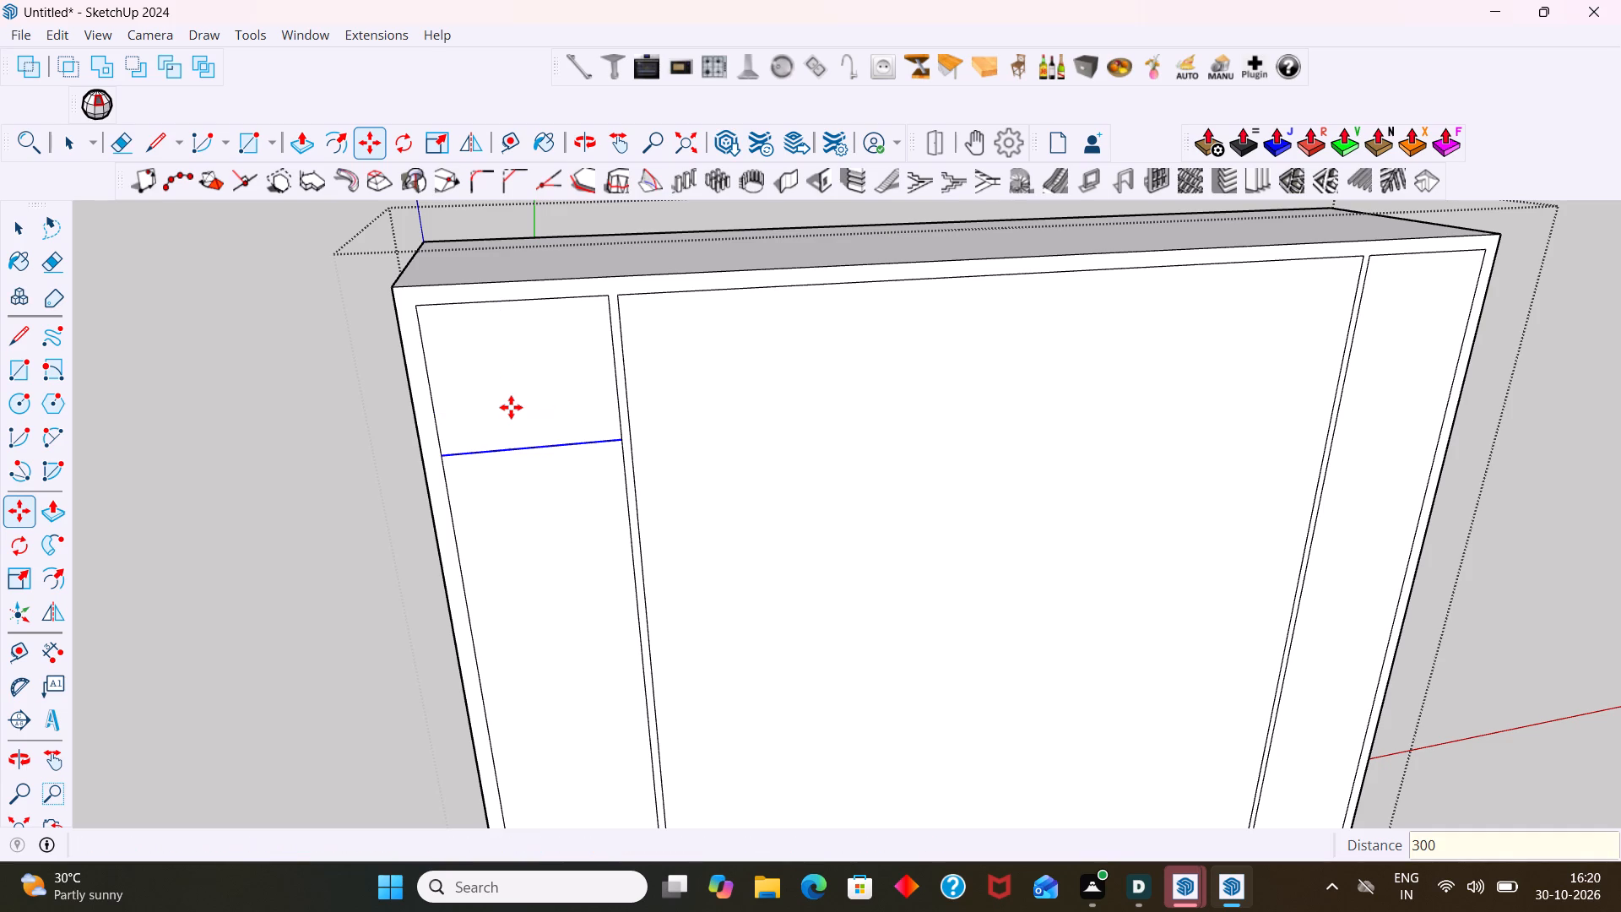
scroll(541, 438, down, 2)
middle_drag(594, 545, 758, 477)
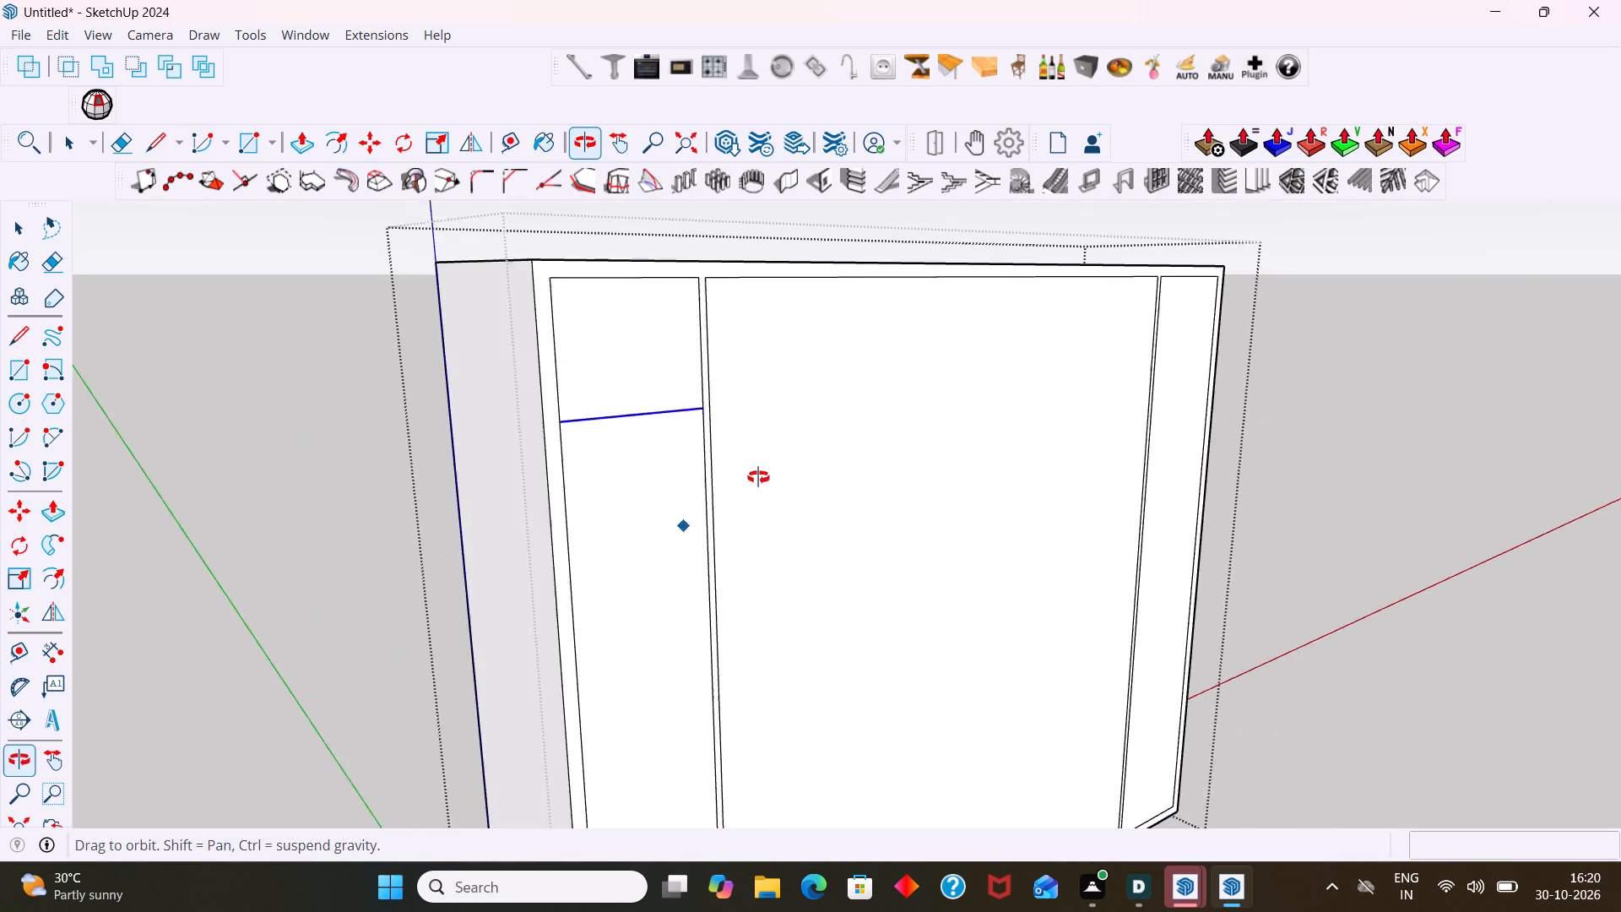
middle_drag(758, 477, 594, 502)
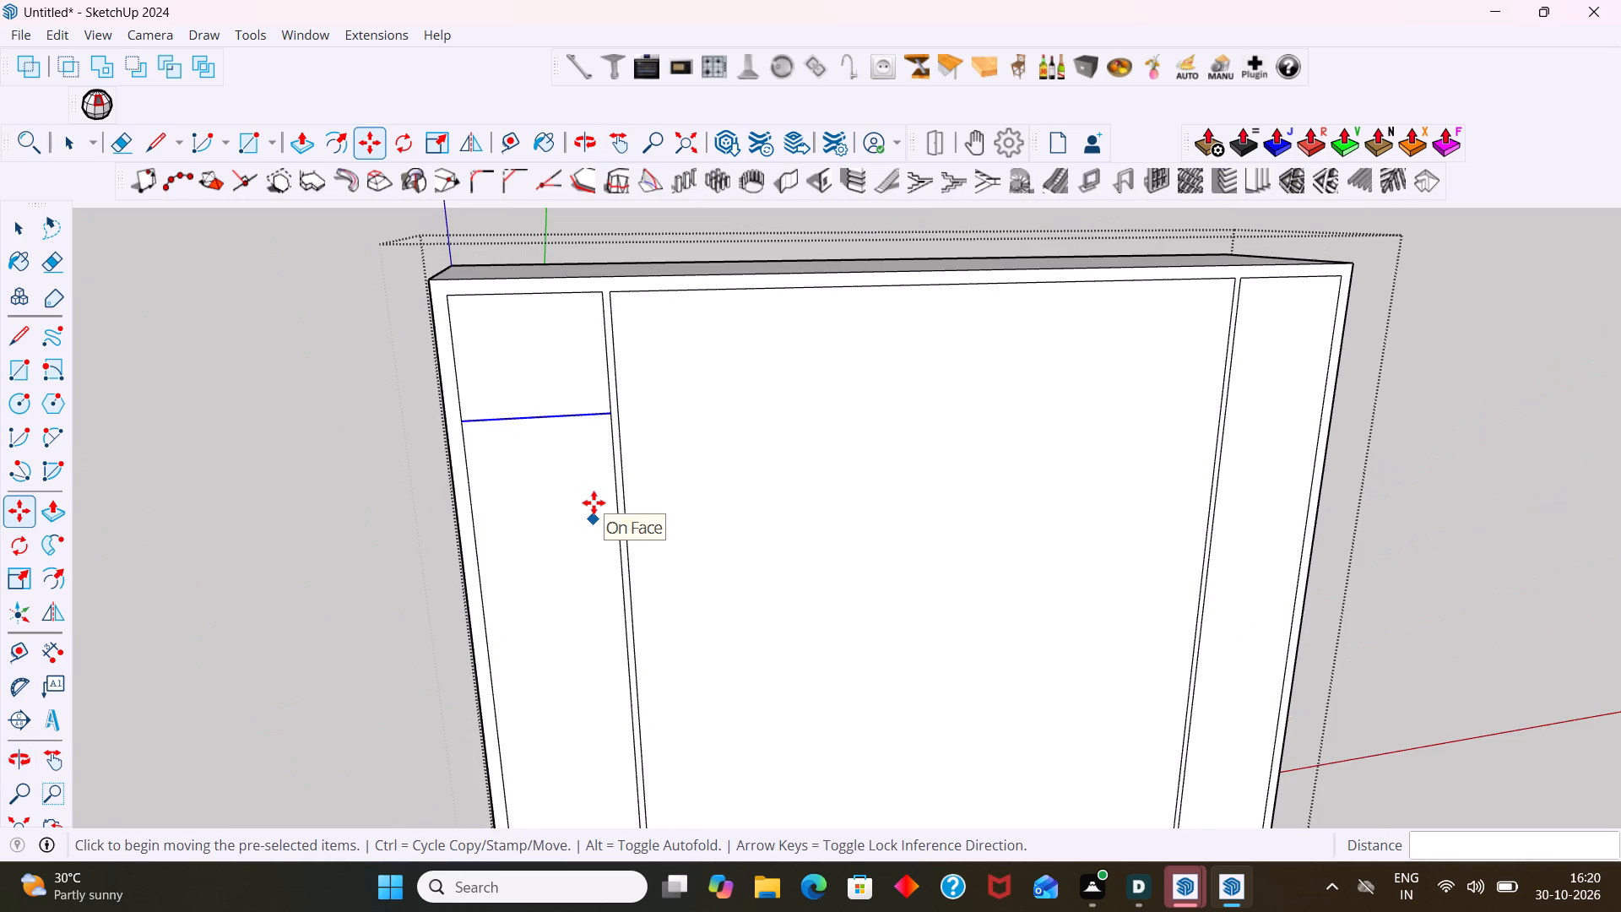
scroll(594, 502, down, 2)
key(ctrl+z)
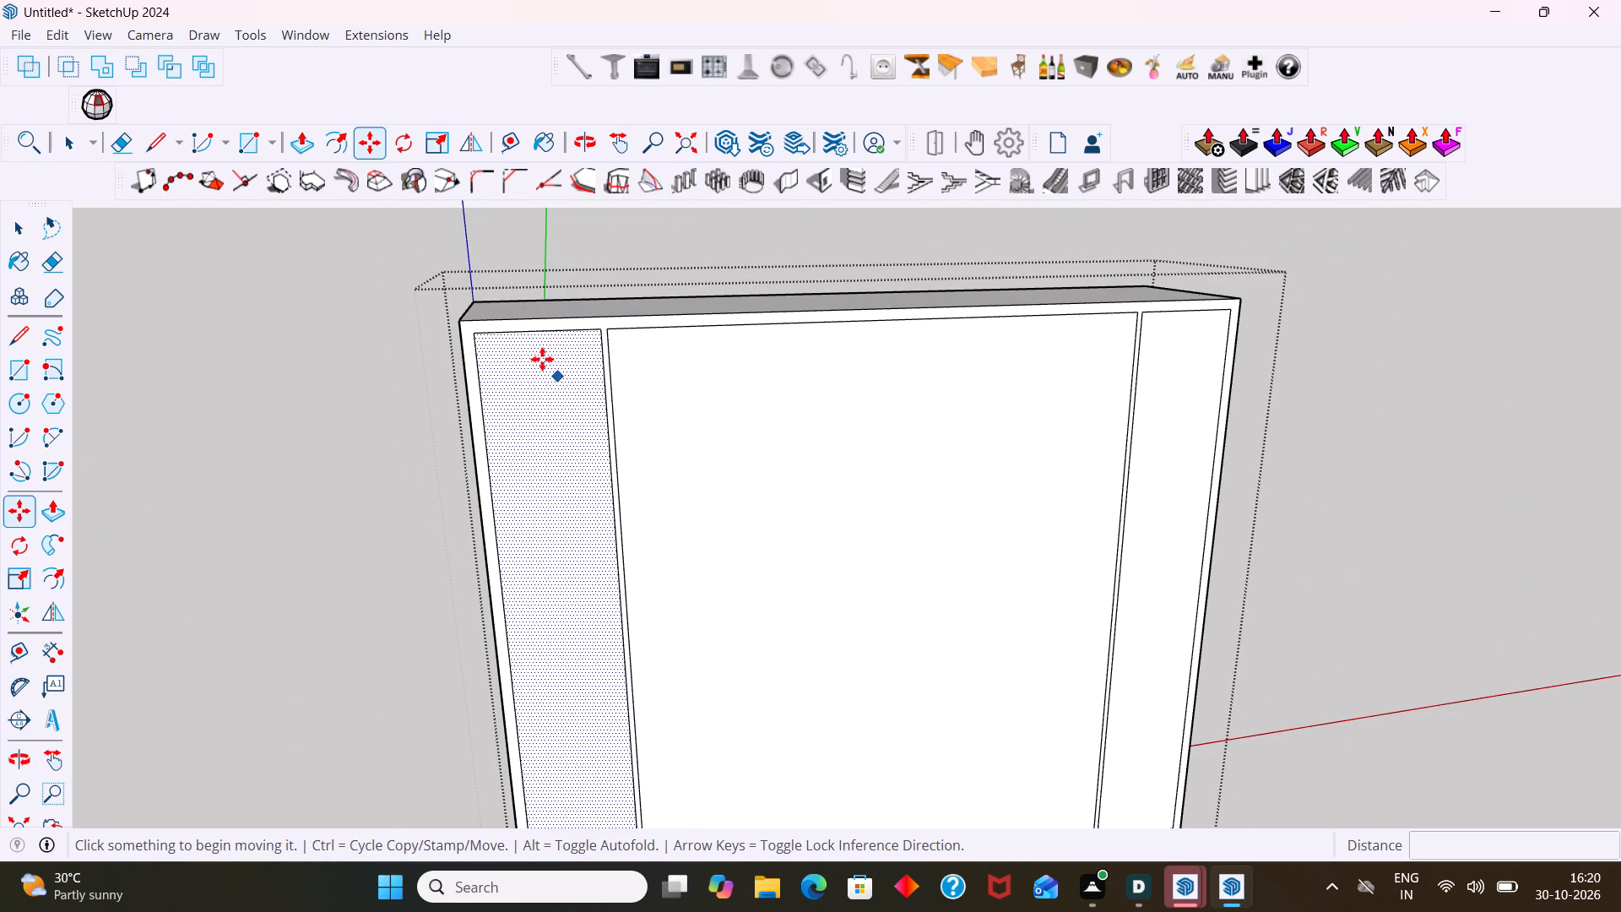
Copy the left compartment's top inner edge 400 mm straight down to mark a shelf line.
click(530, 328)
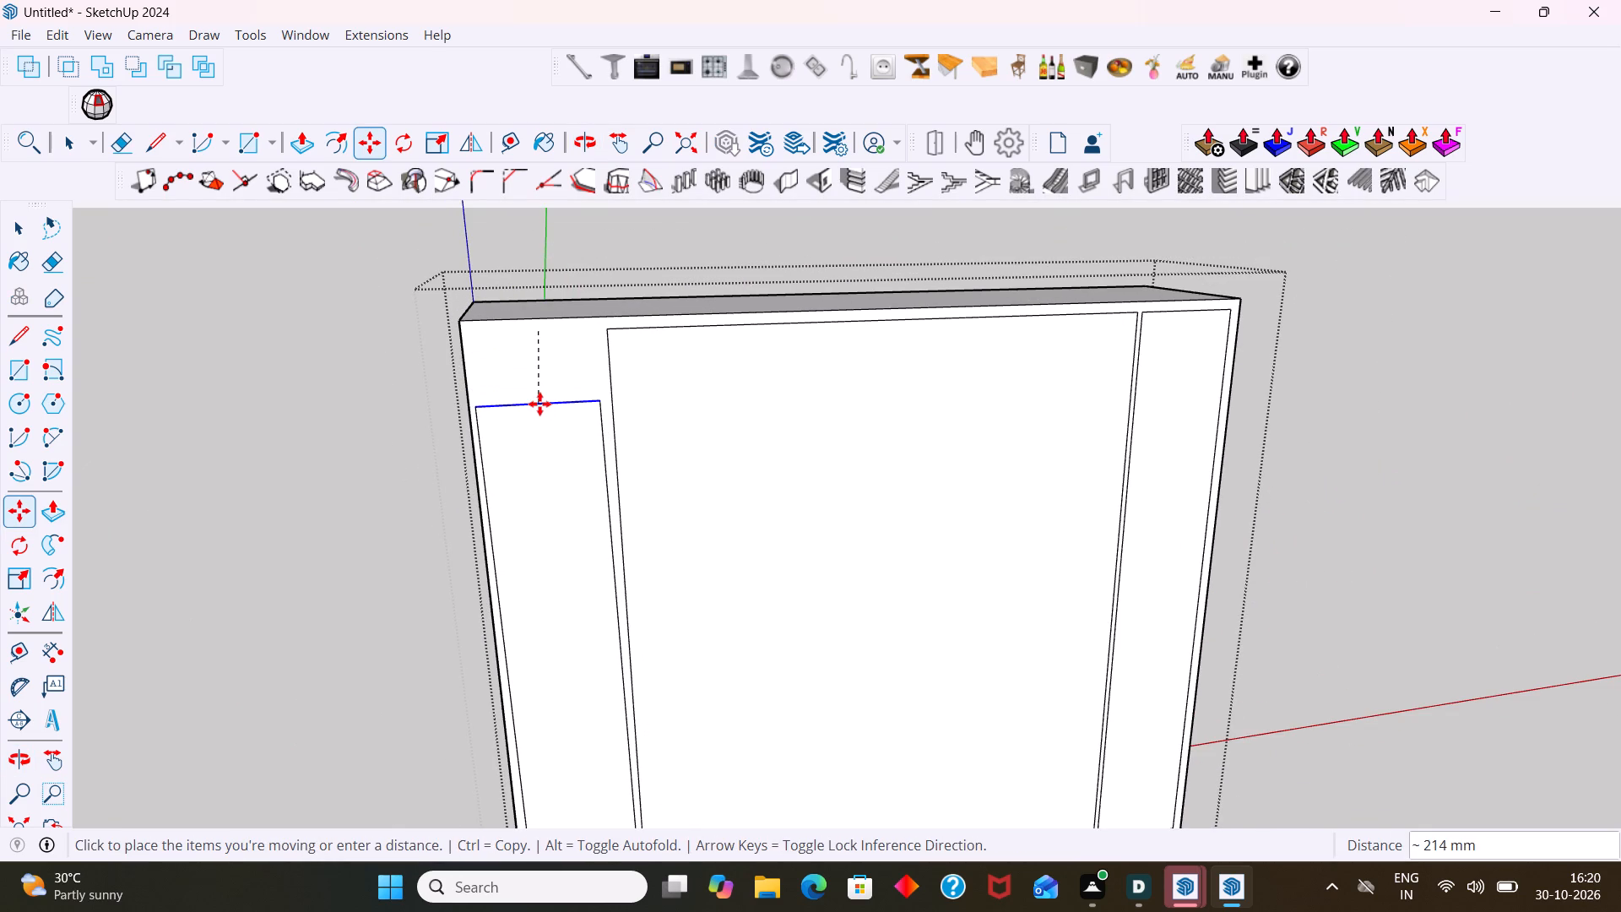
text(400)
key(Return)
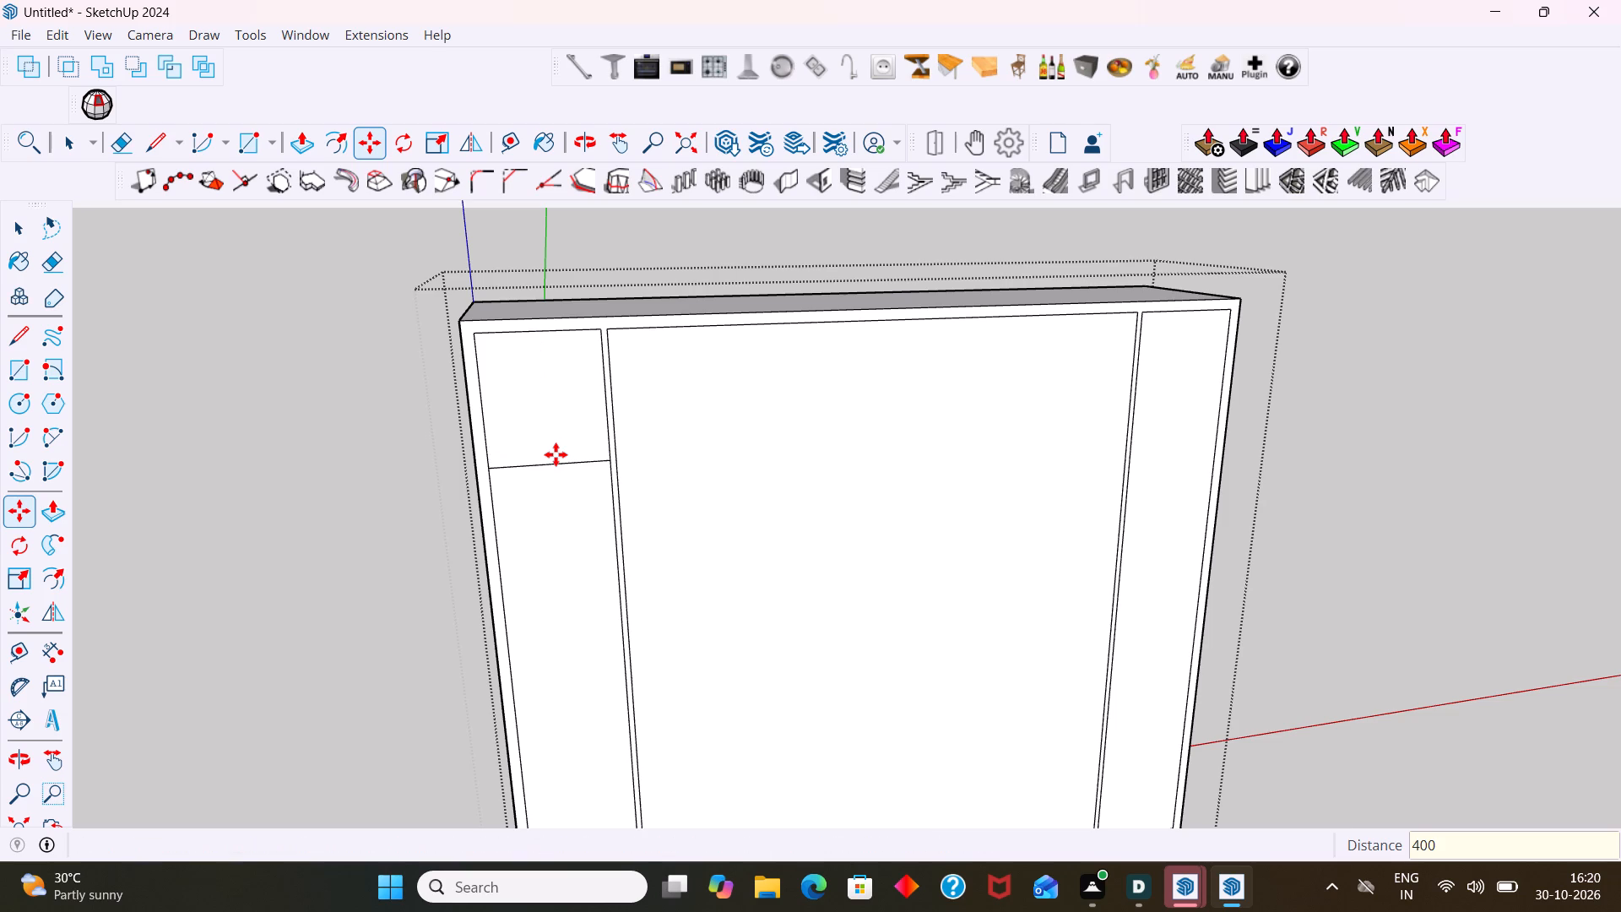
key(space)
Copy the left compartment's new shelf line 9 mm straight up along the vertical axis.
scroll(581, 482, down, 4)
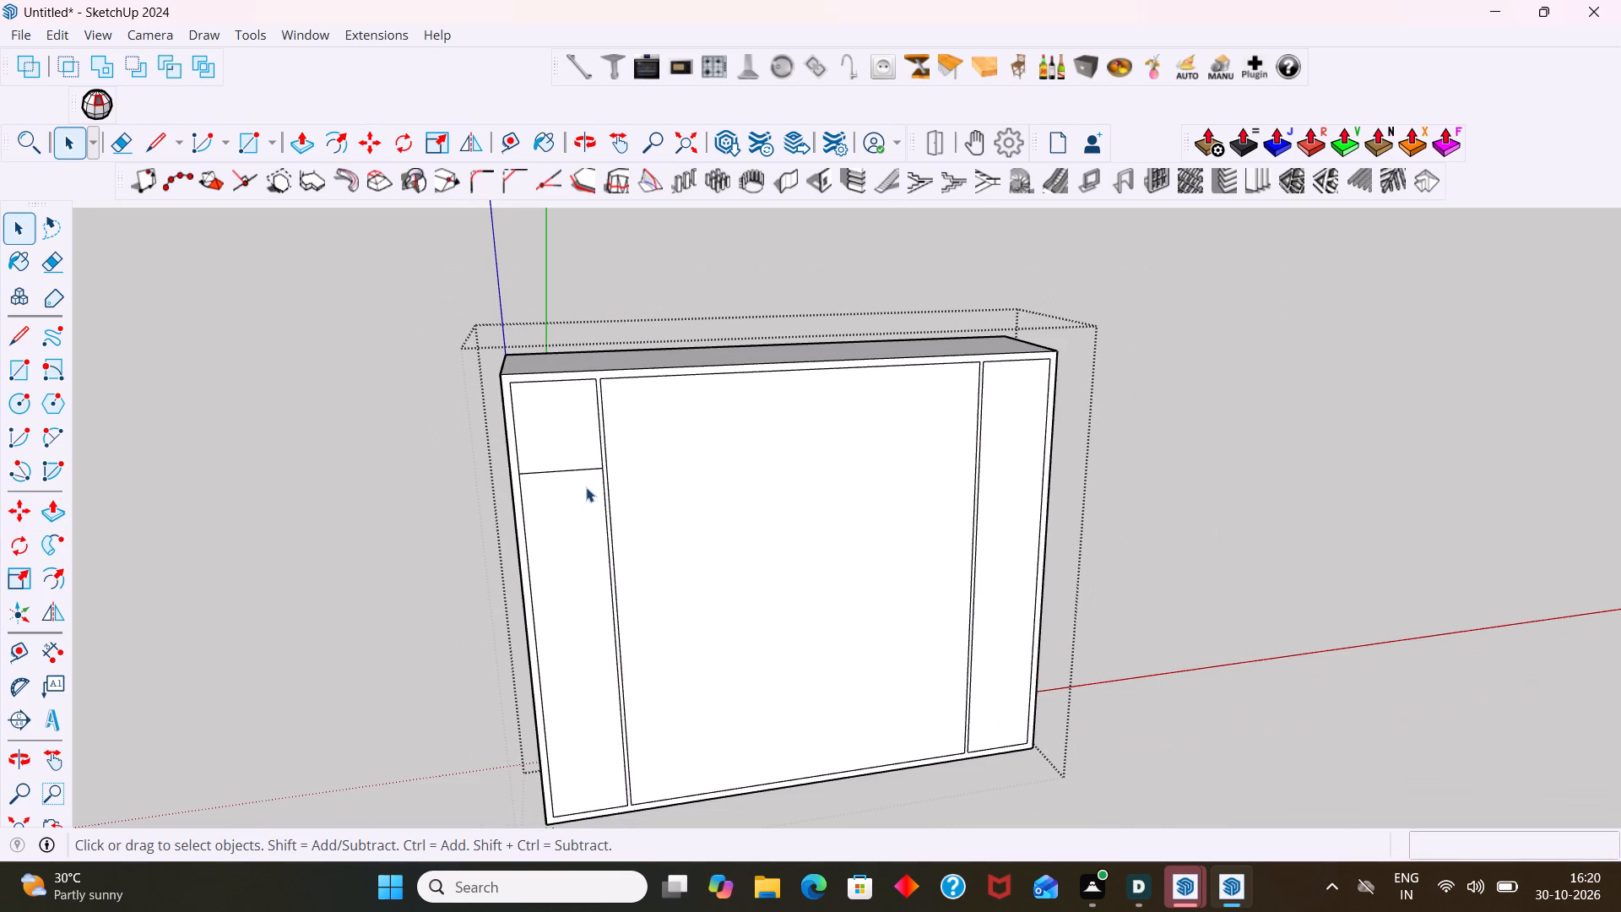
scroll(585, 487, up, 3)
click(579, 463)
key(m)
click(579, 464)
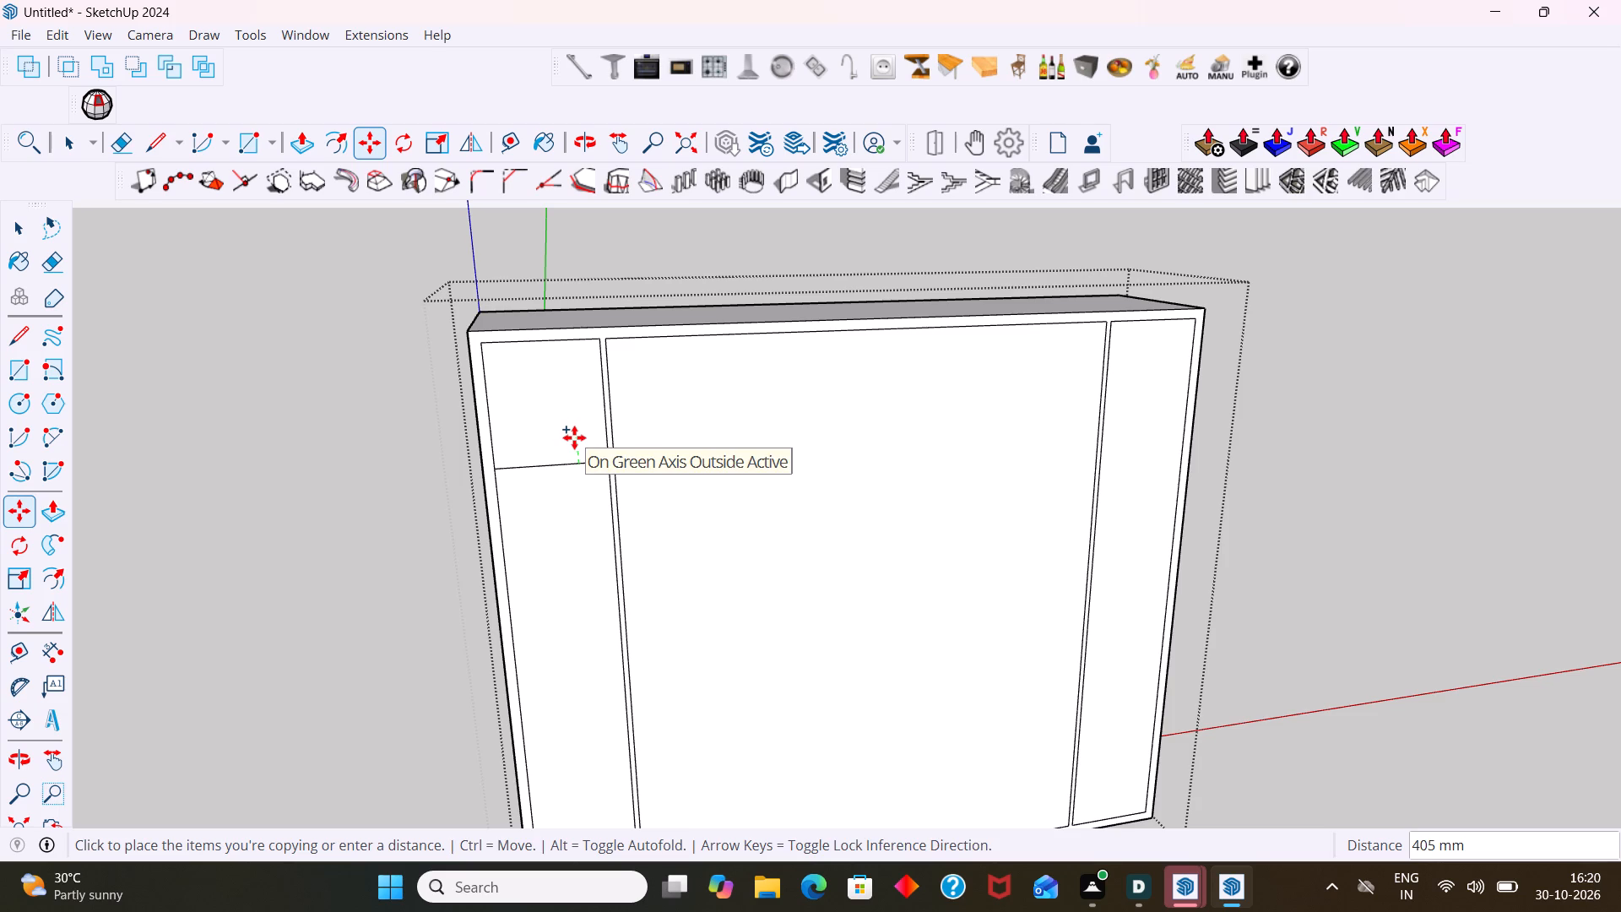
scroll(574, 437, up, 1)
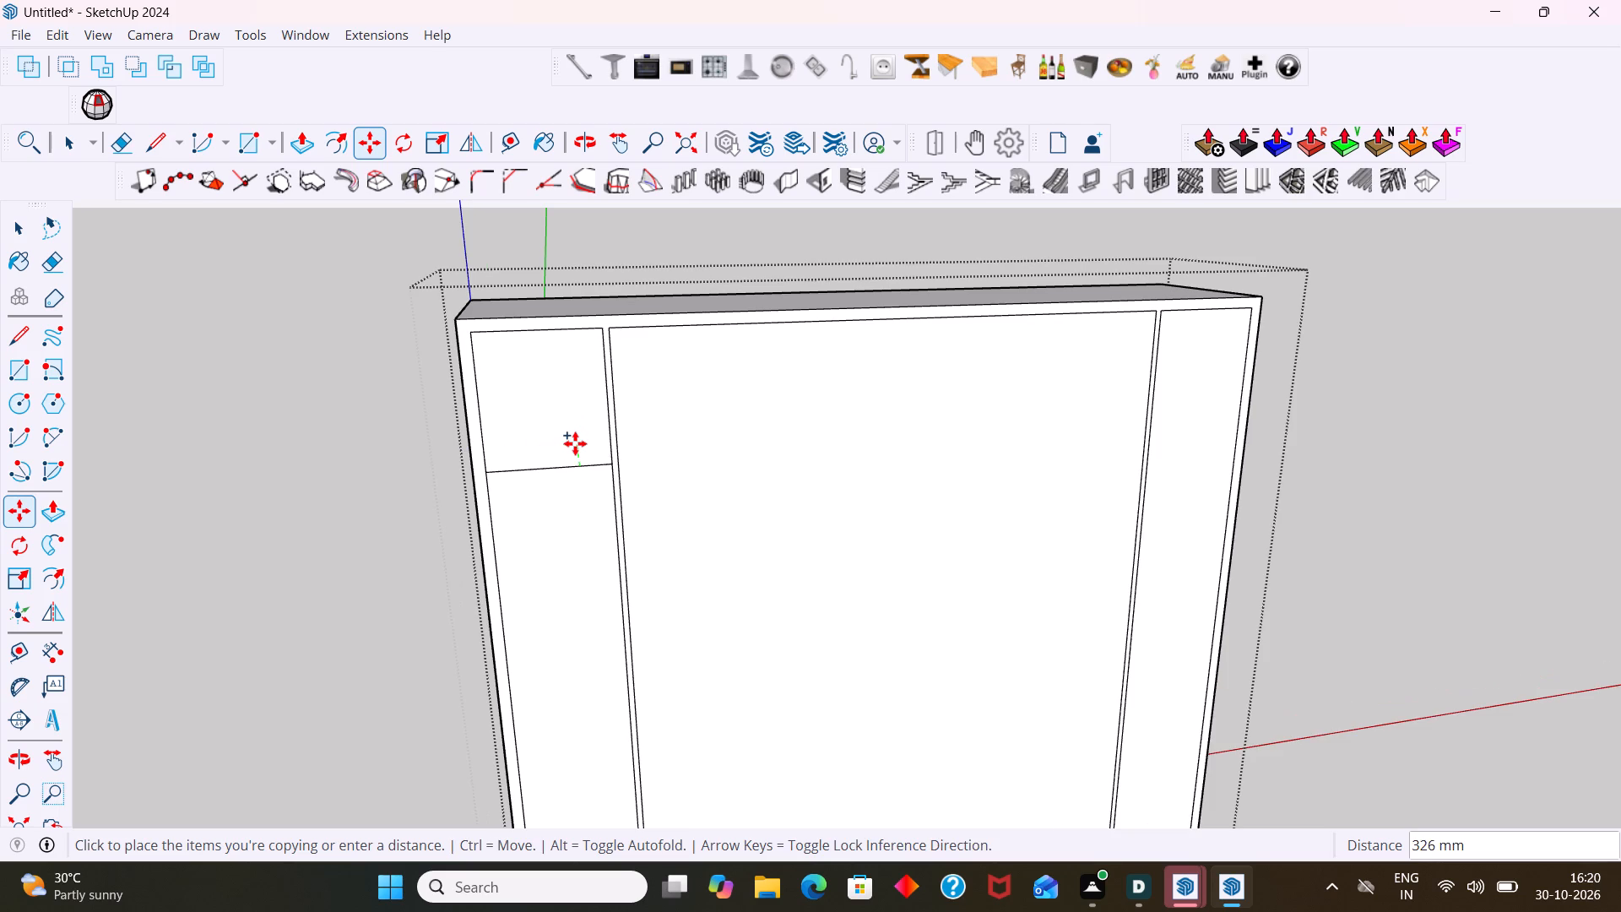
scroll(572, 443, up, 1)
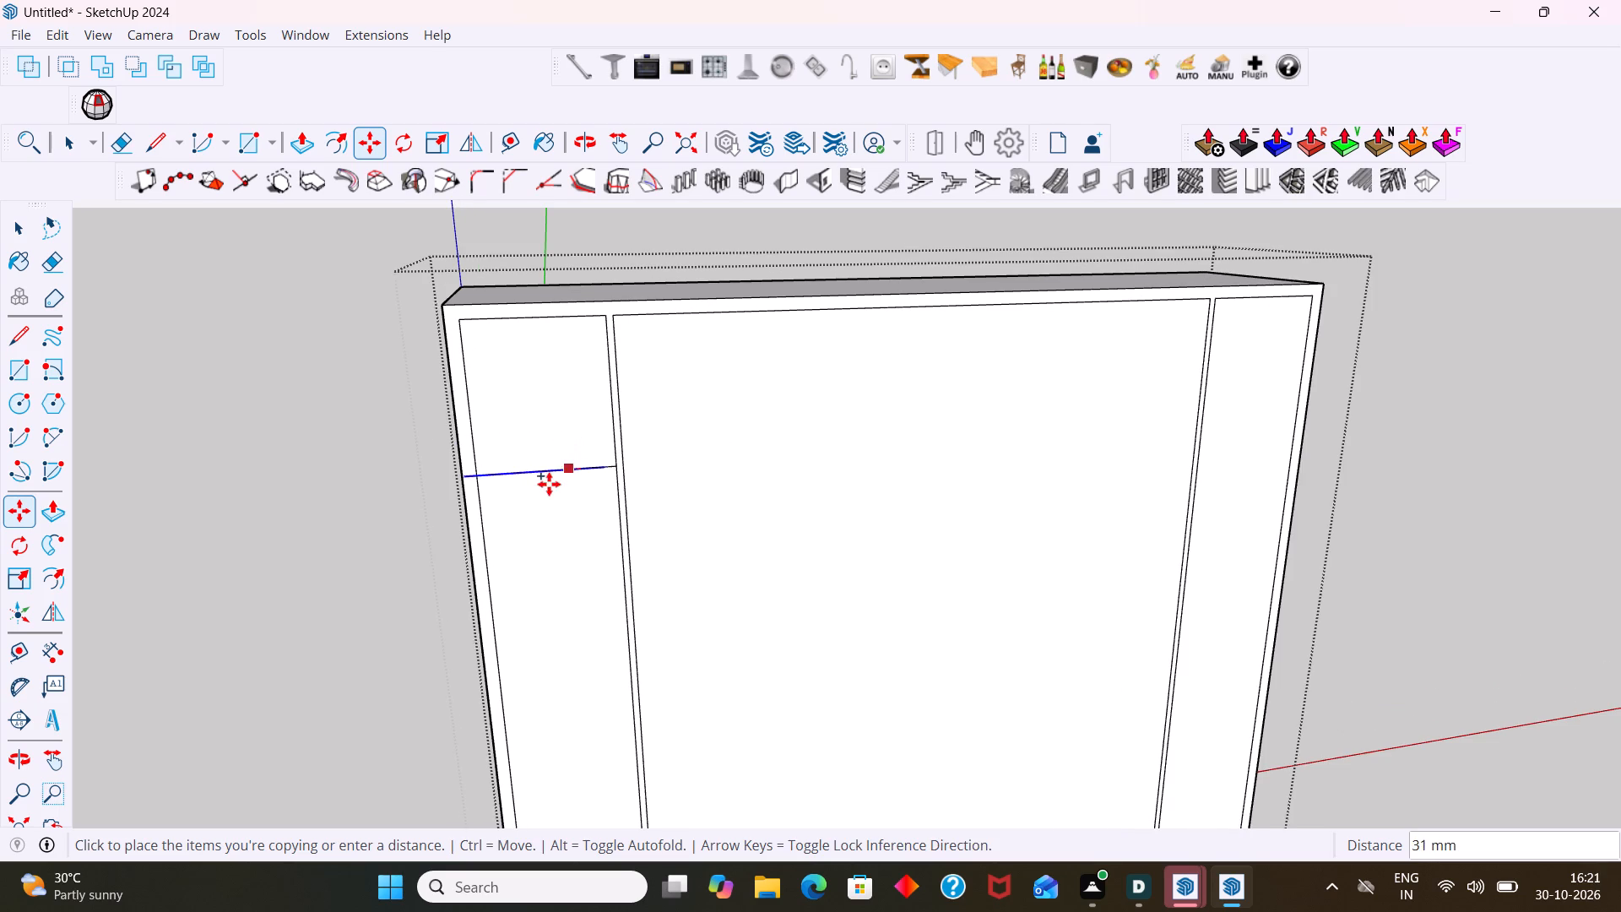
key(Up)
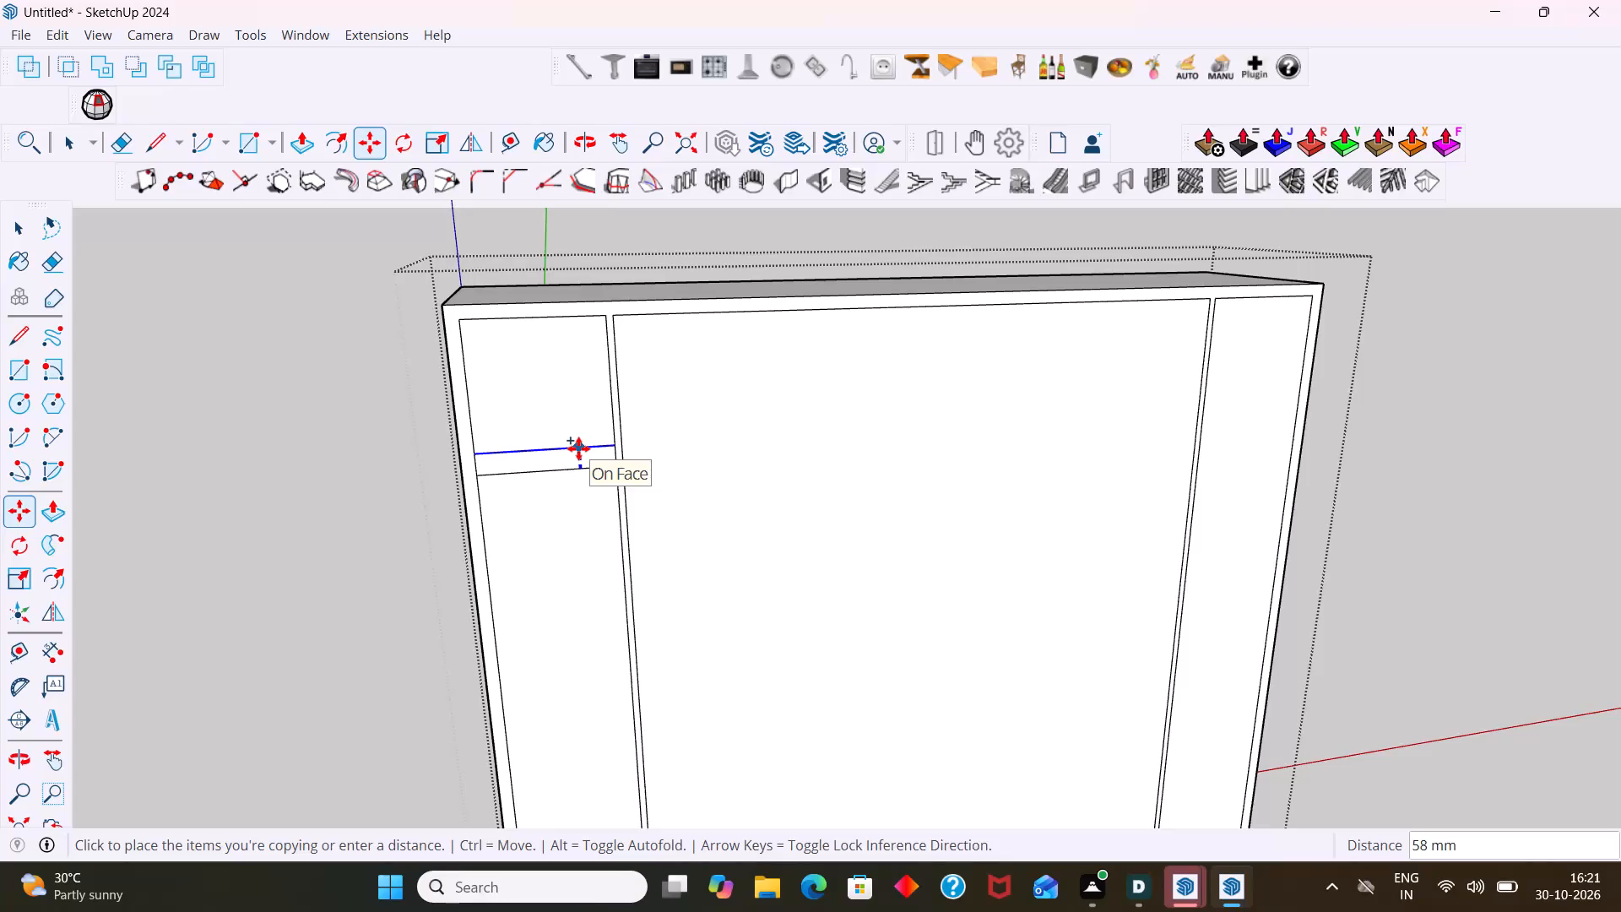
key(9)
key(Return)
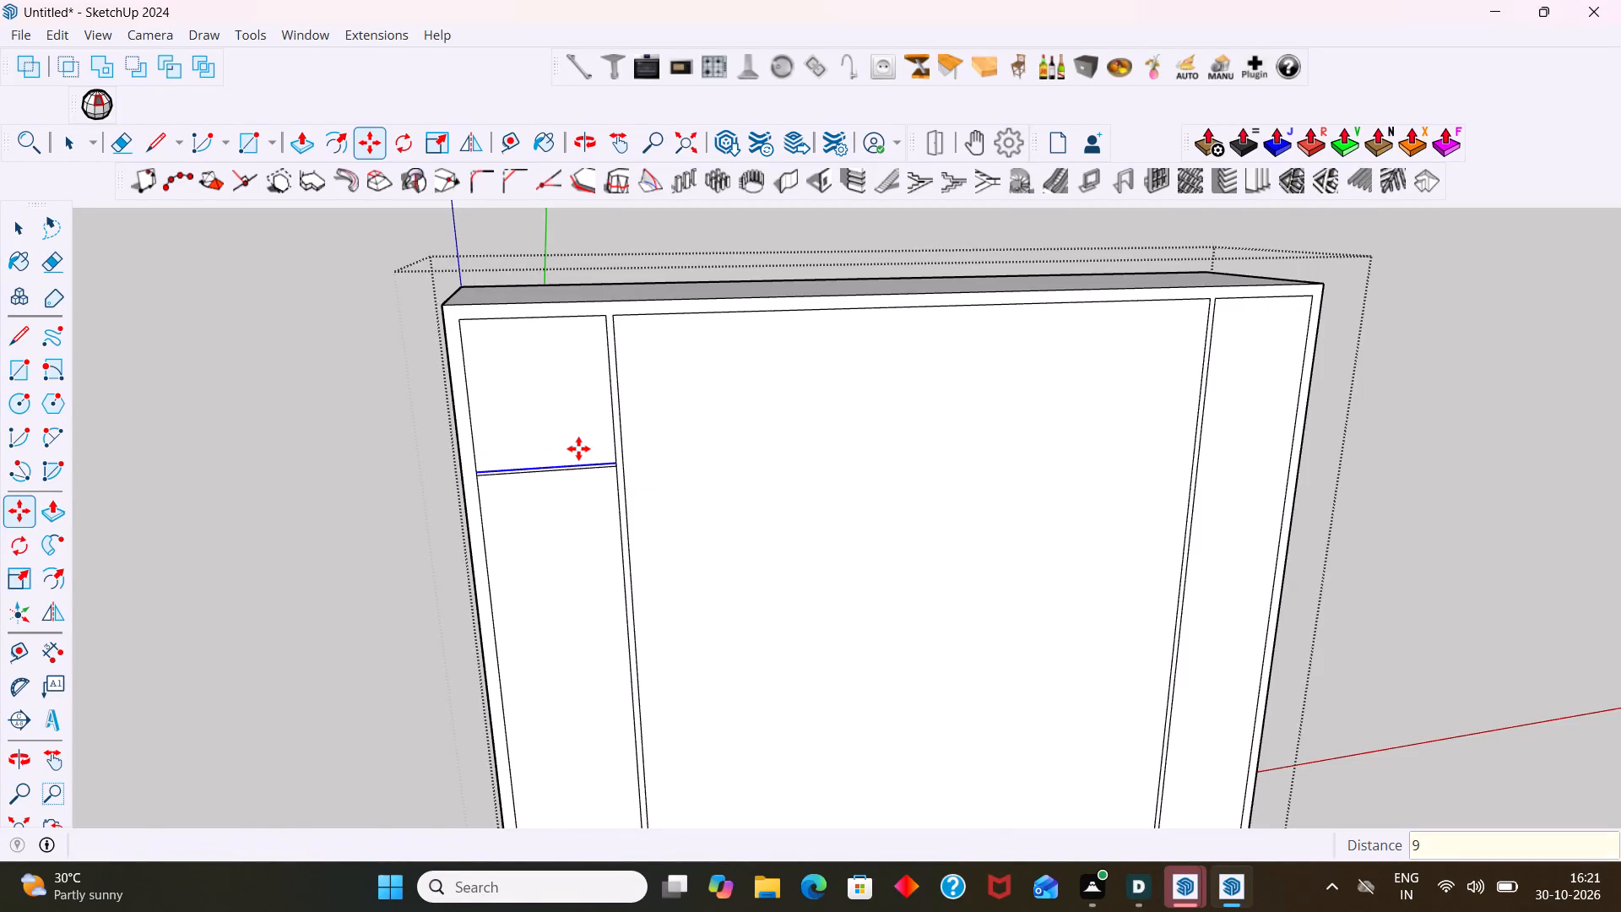
Copy the upper of the left compartment's two close shelf lines 18 mm straight down along the vertical axis.
scroll(583, 472, up, 7)
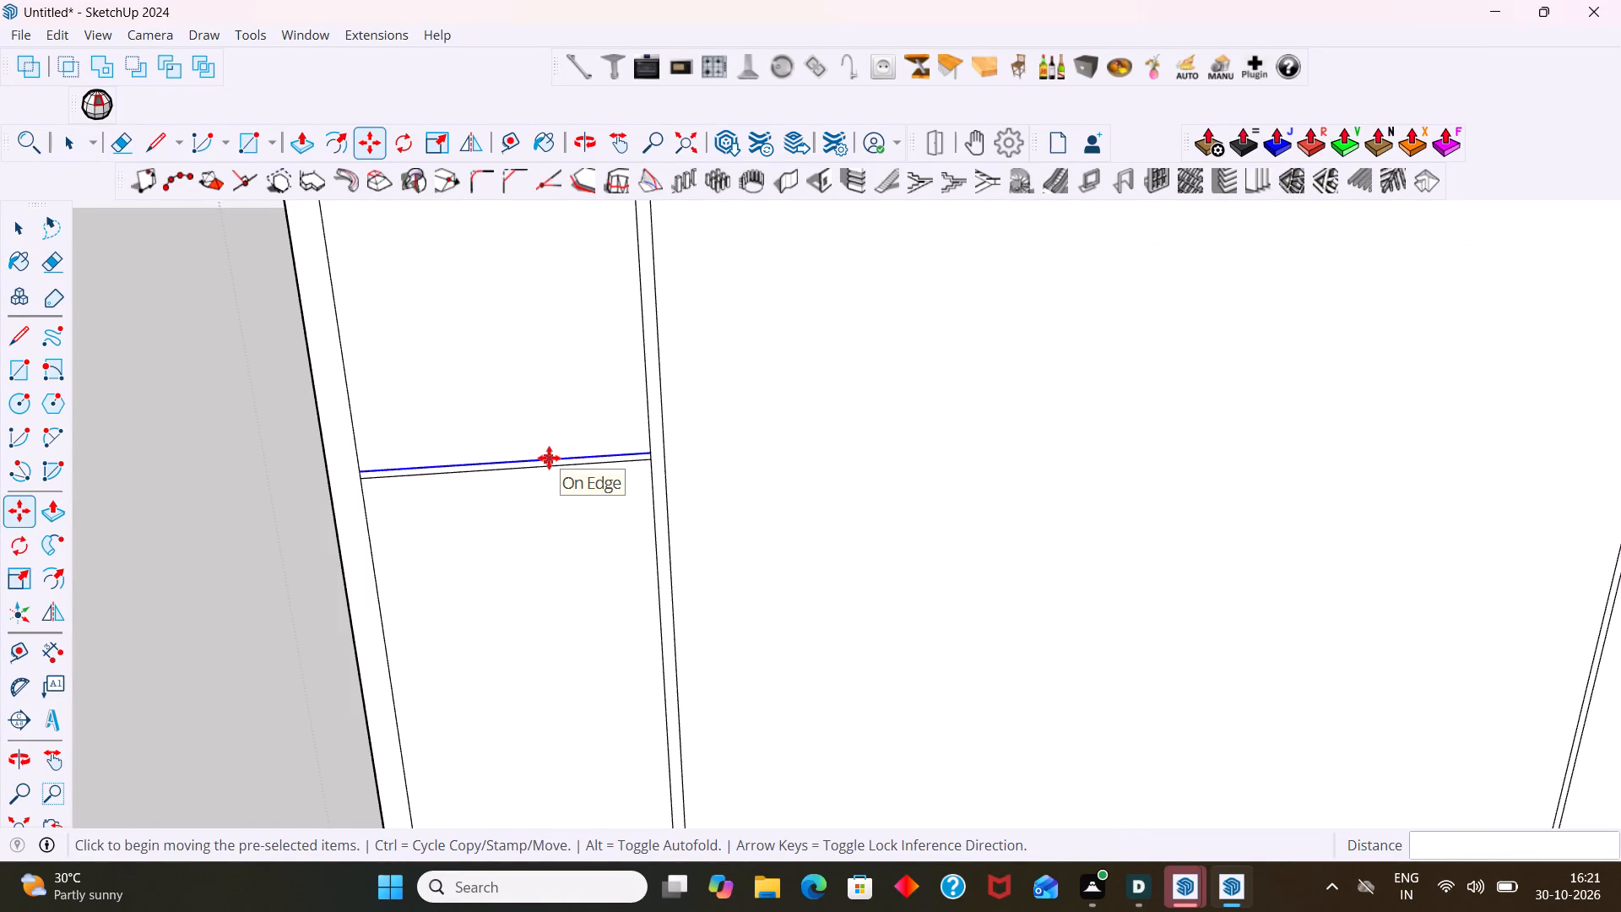
click(549, 458)
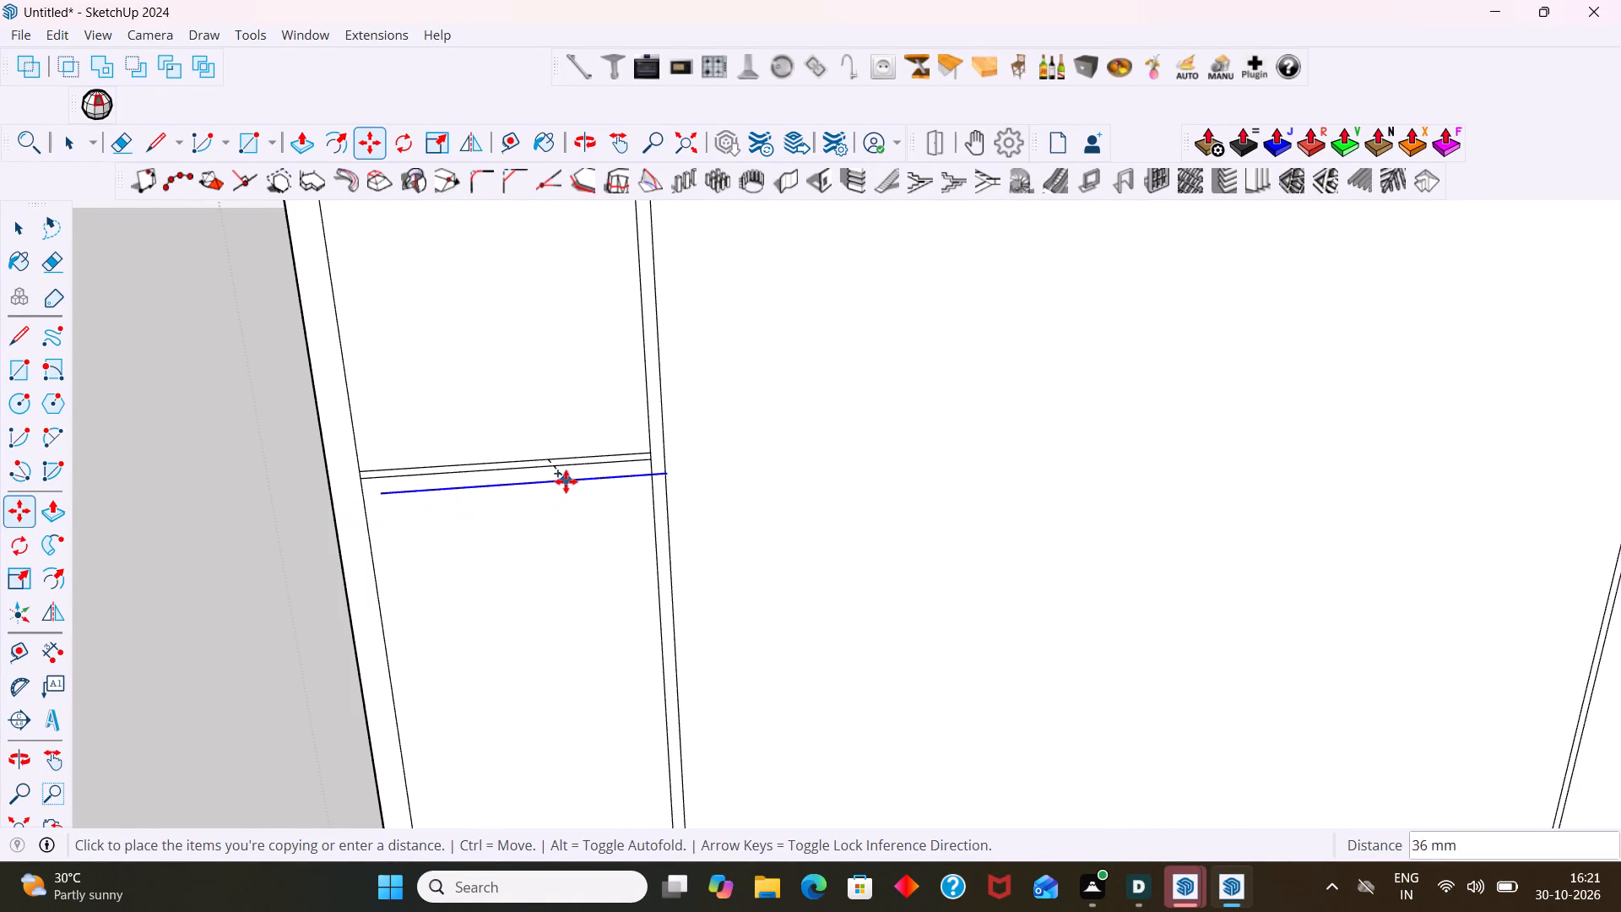
key(Up)
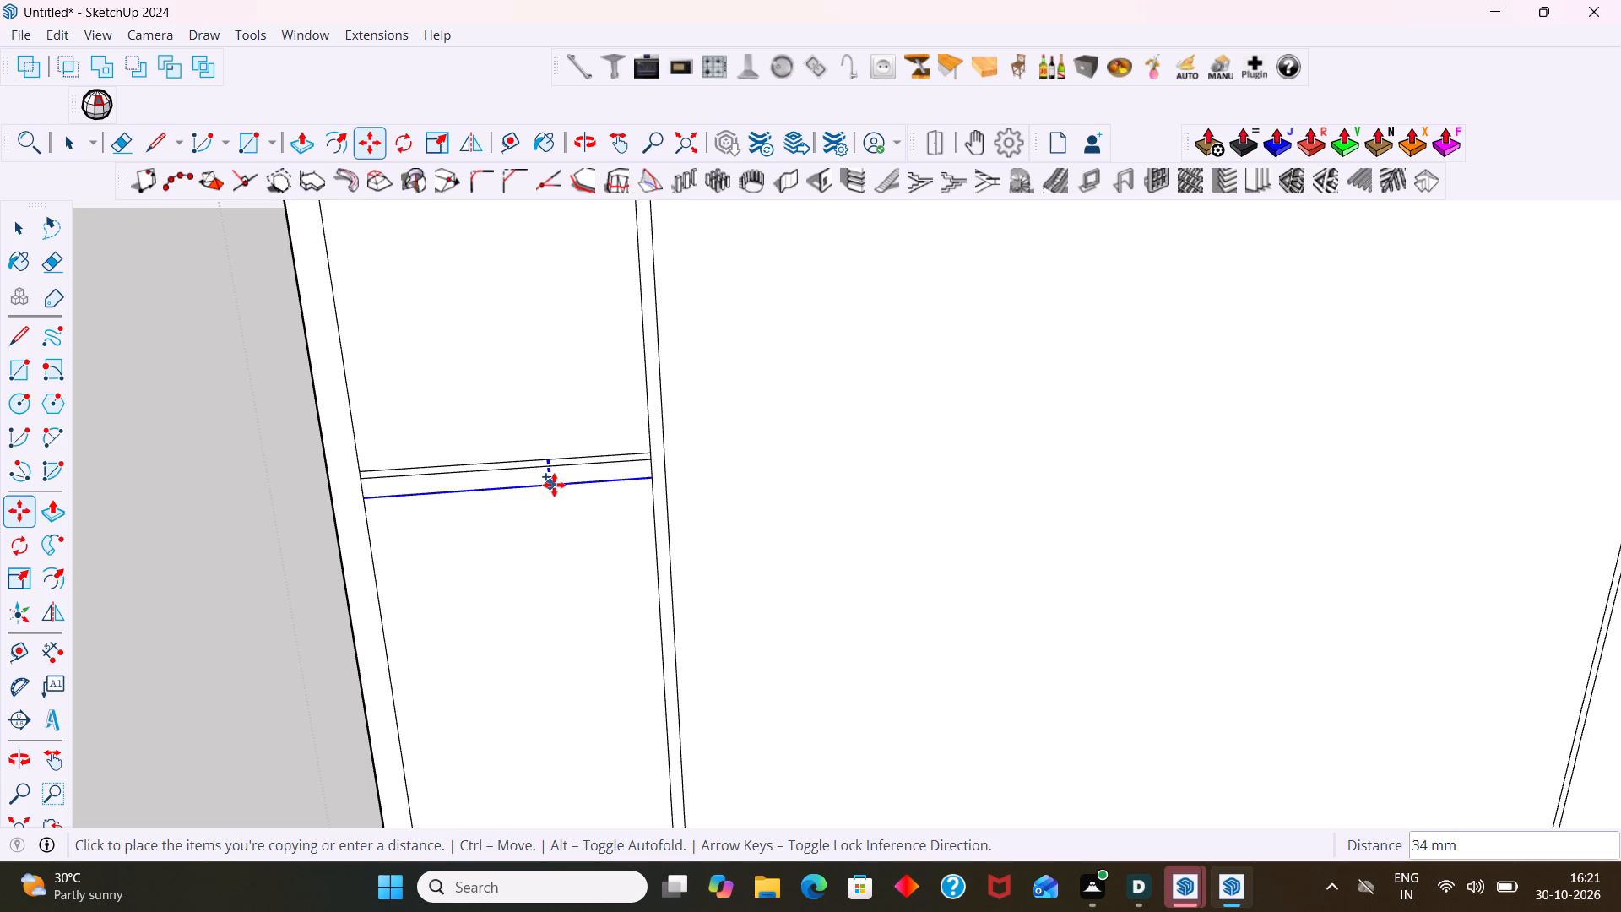
text(18)
key(Return)
key(space)
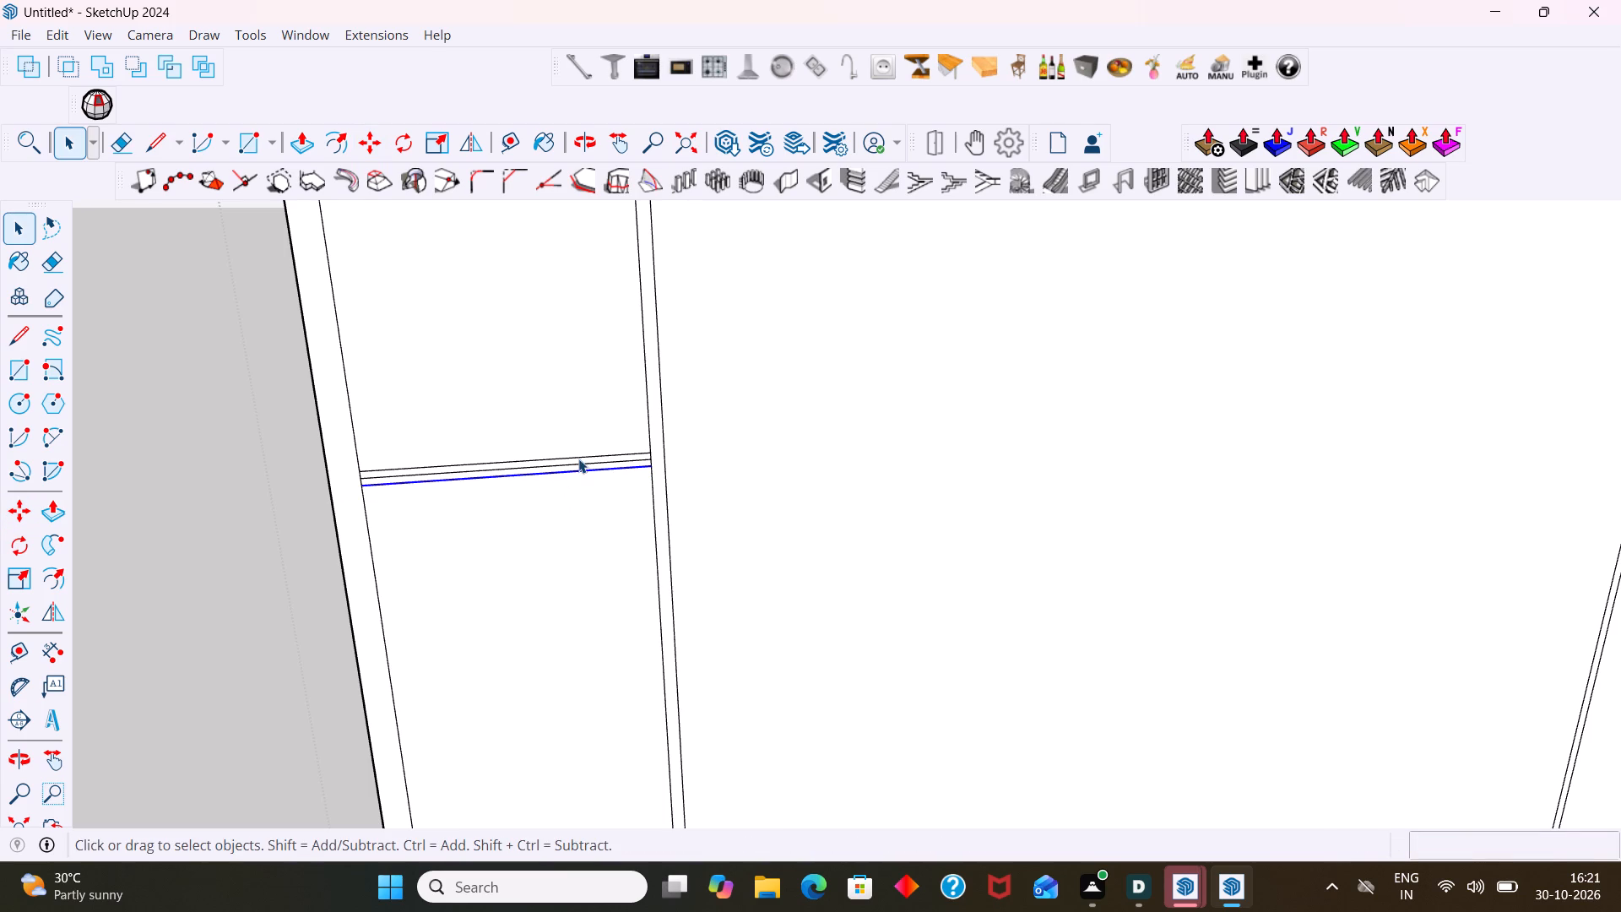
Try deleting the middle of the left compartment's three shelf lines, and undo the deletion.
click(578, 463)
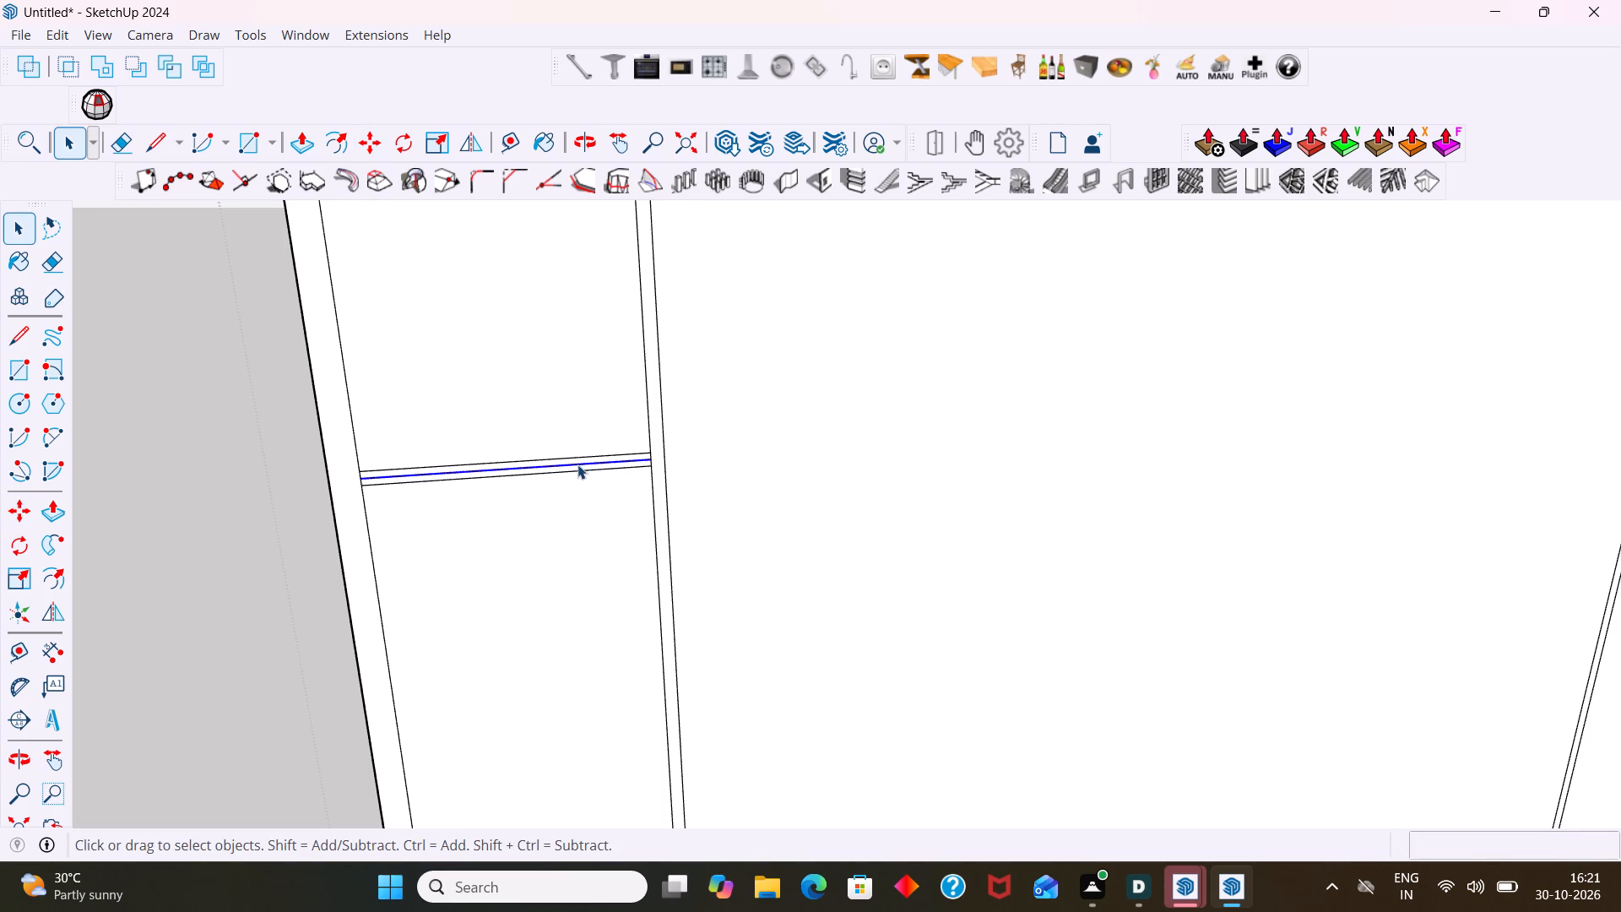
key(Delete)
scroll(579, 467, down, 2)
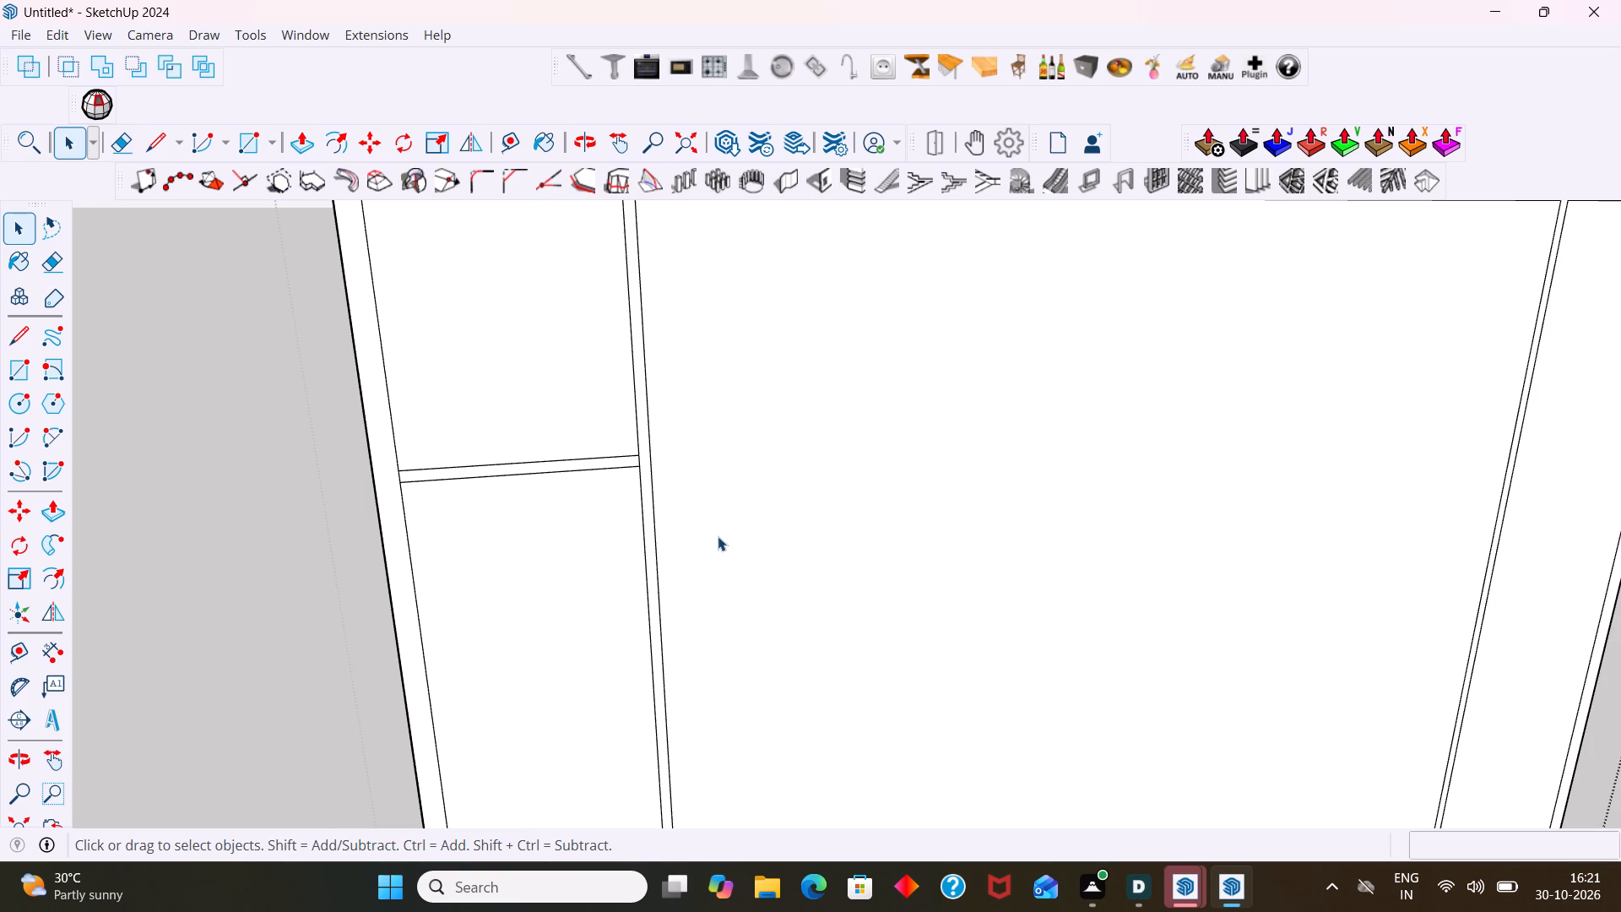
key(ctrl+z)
Copy the middle of the three shelf lines 400 mm straight down to mark the second shelf position.
scroll(604, 486, up, 3)
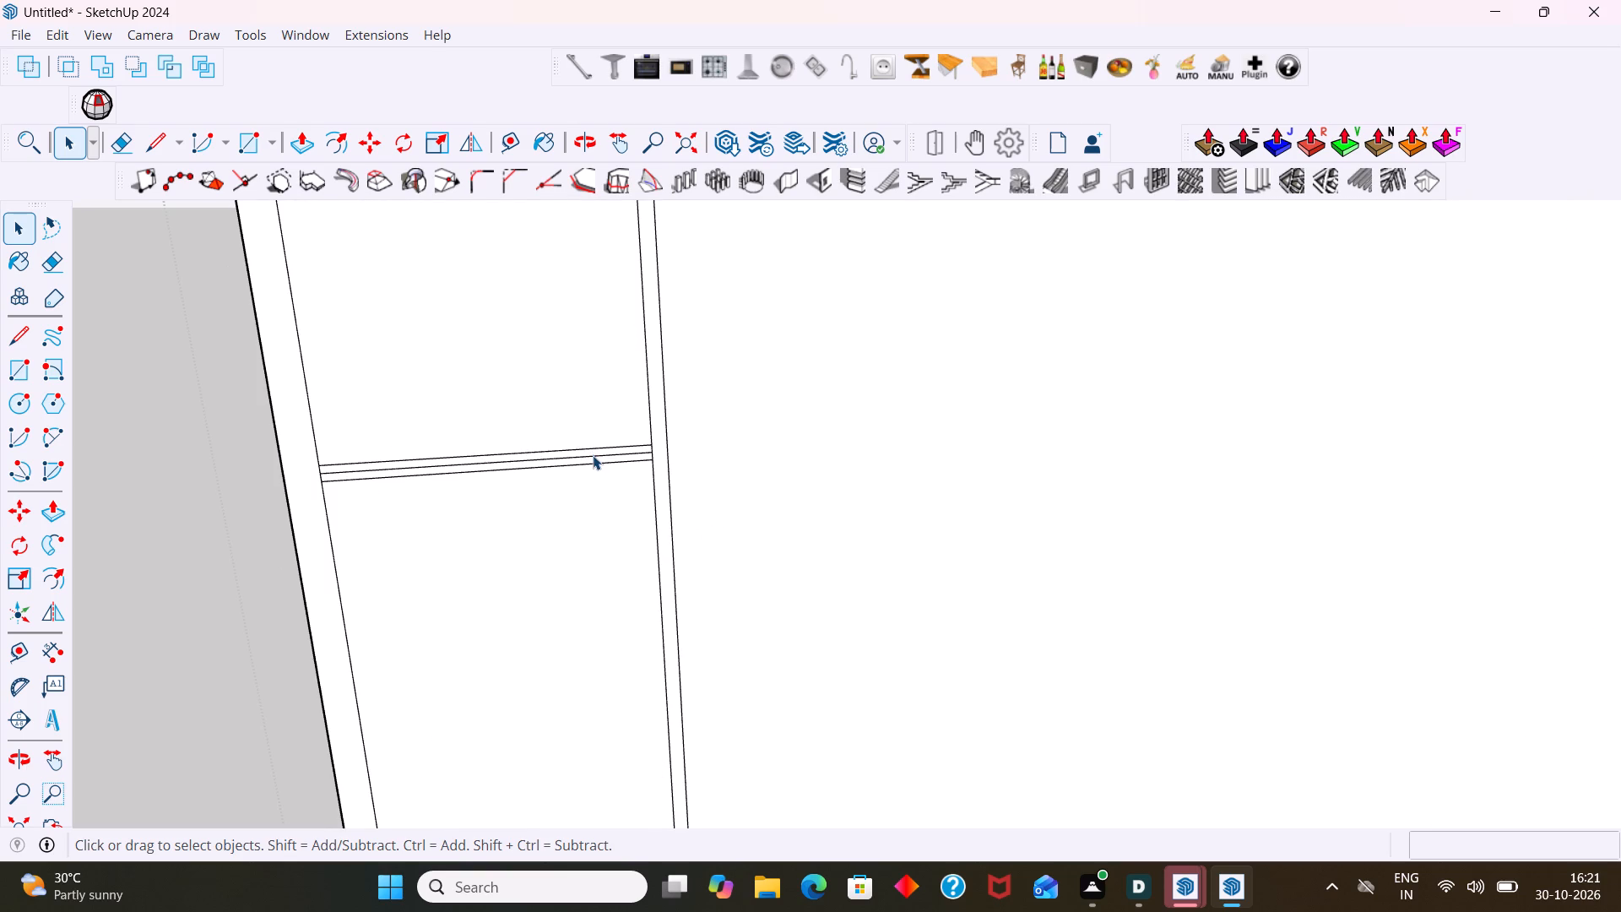
click(593, 455)
key(m)
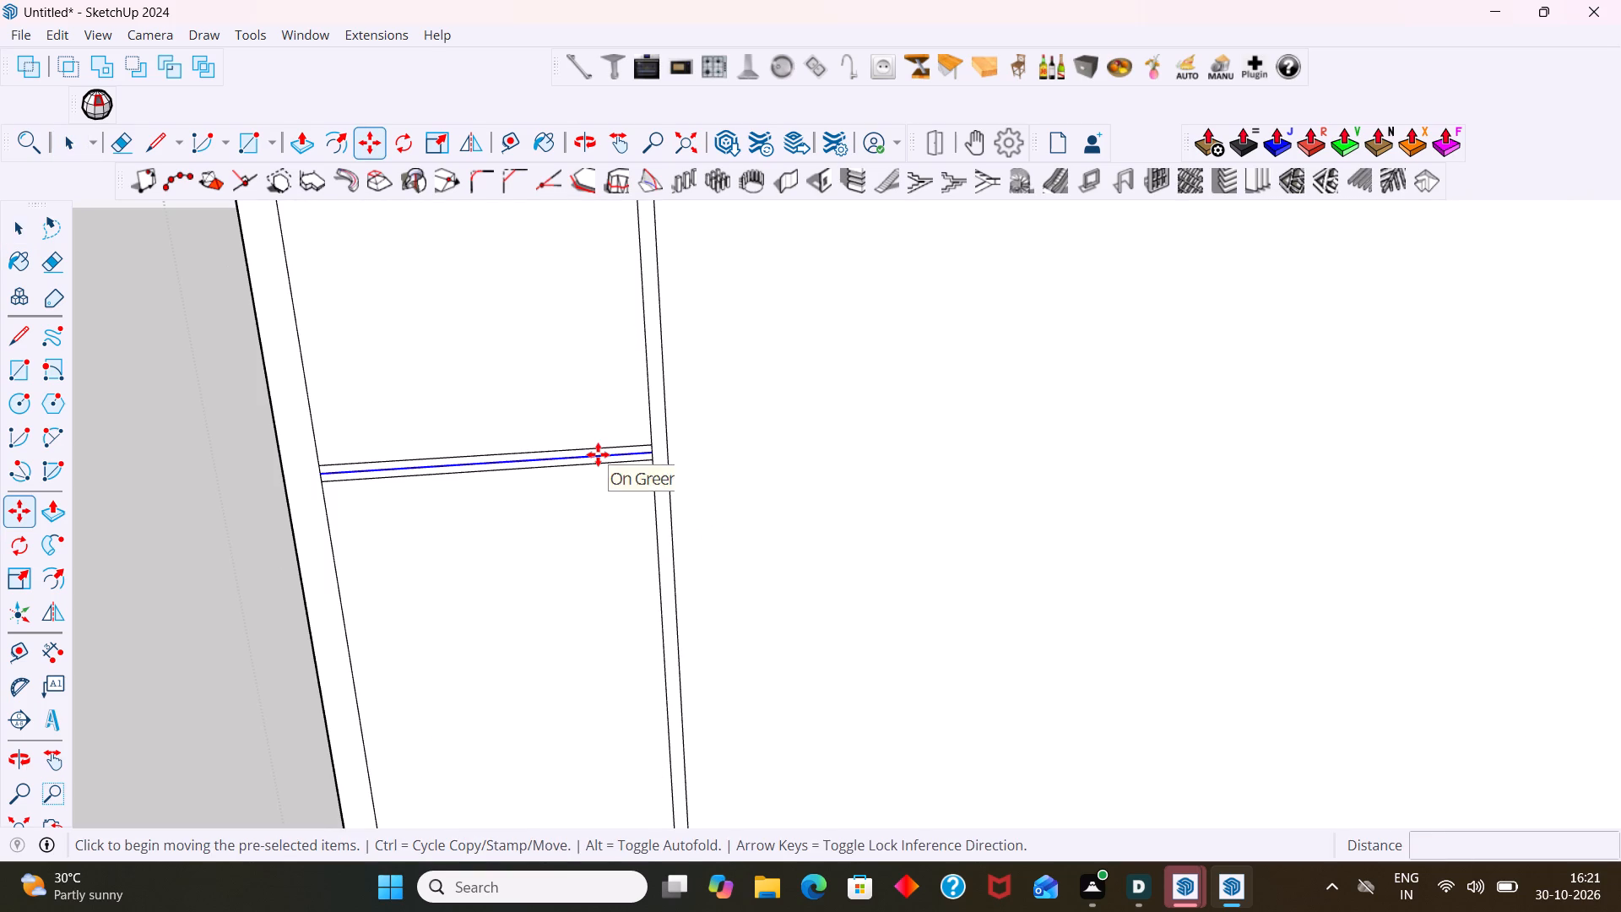
click(598, 454)
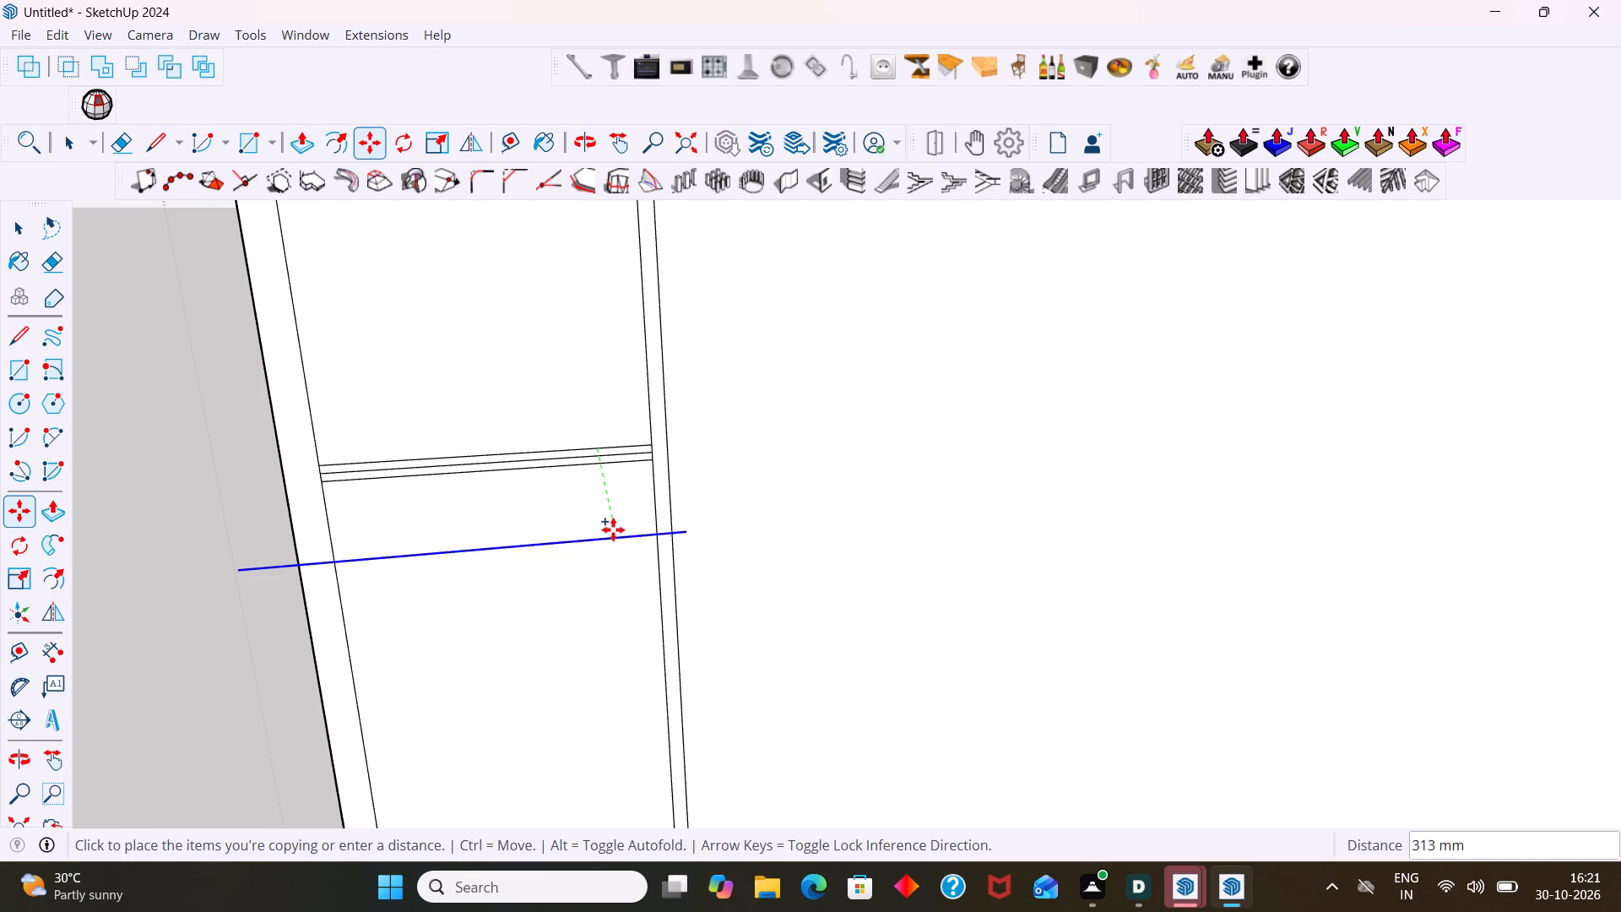
key(Up)
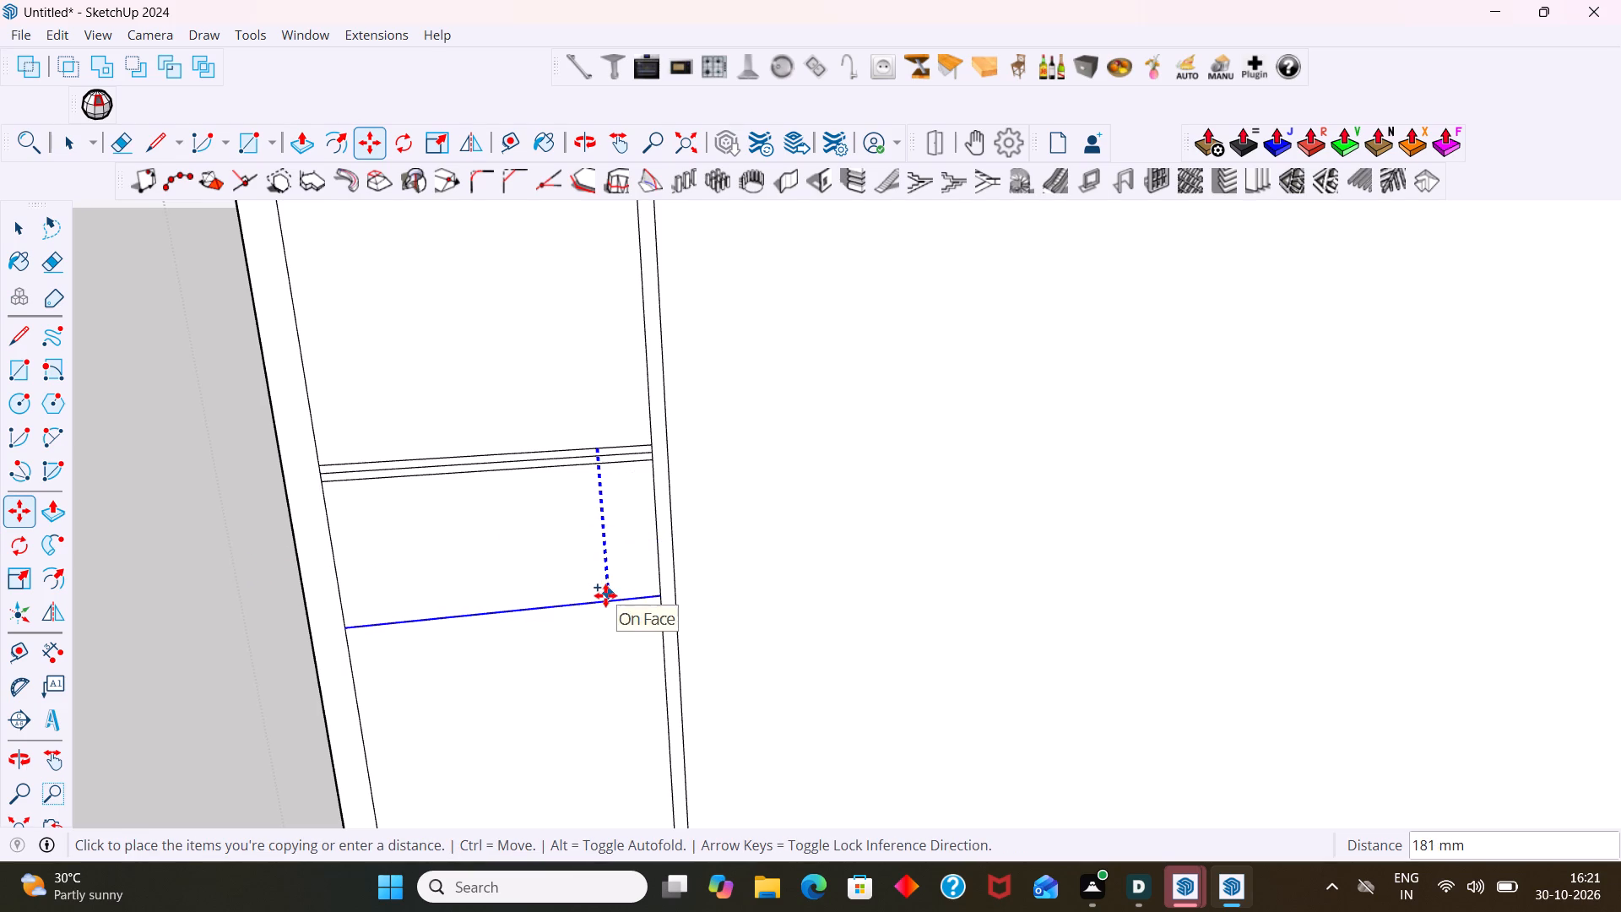
text(400)
key(Return)
Copy the second shelf line 400 mm straight down to mark the left compartment's third shelf position.
scroll(613, 627, down, 4)
shift+middle_drag(618, 631, 638, 325)
scroll(632, 490, up, 1)
scroll(632, 490, down, 2)
click(614, 430)
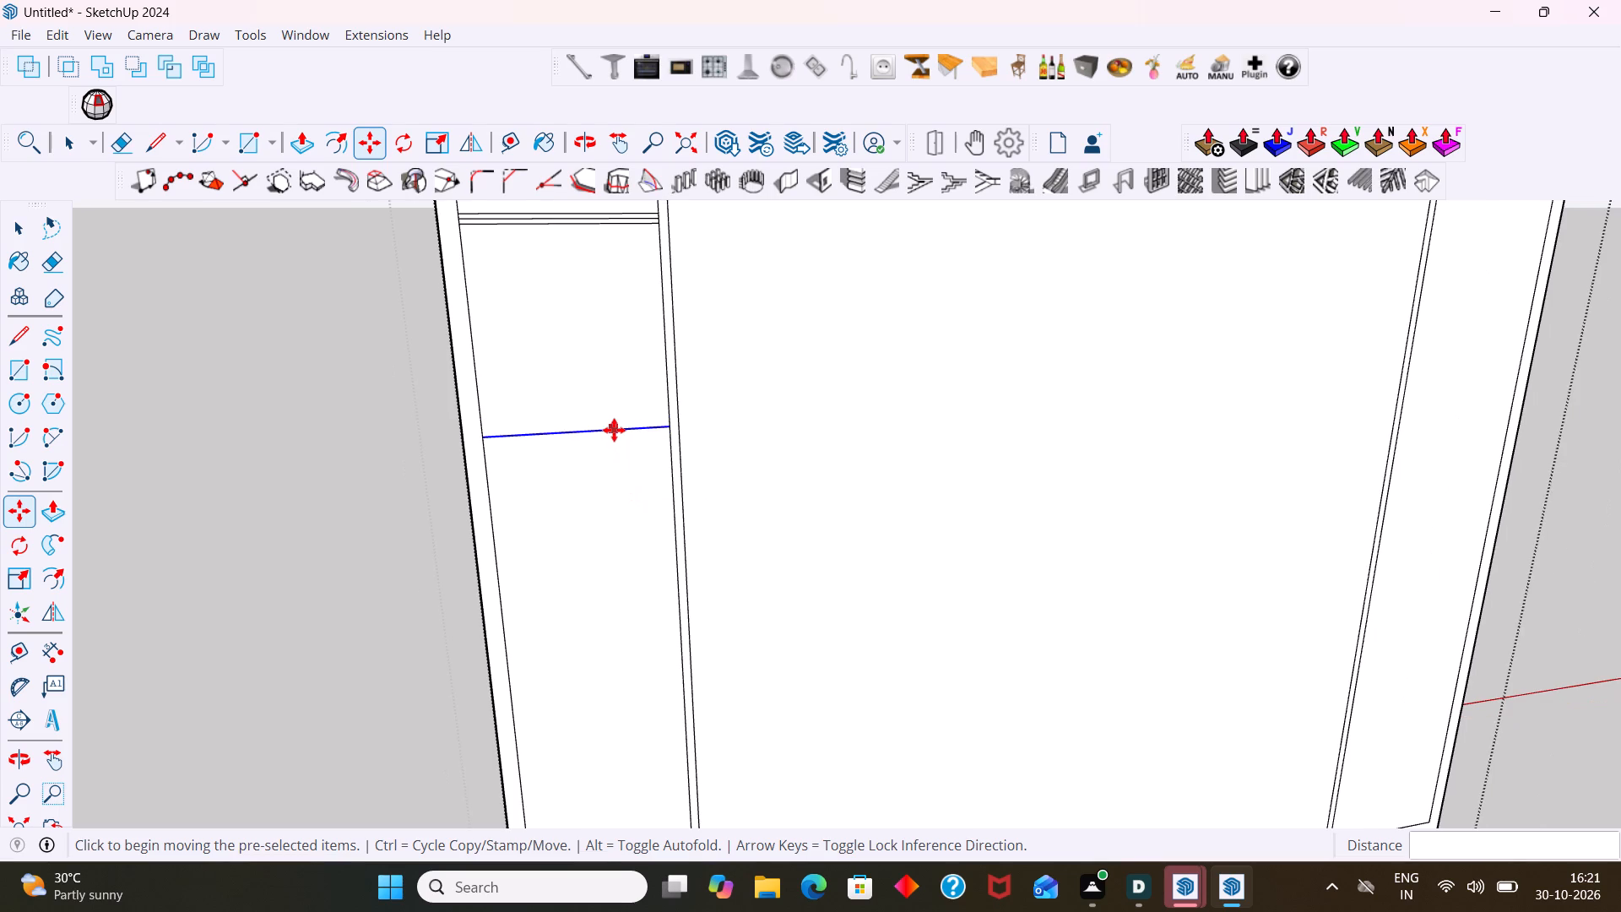
text(400)
key(Return)
Copy the third shelf line 400 mm straight down along the vertical axis to mark the fourth shelf position.
scroll(621, 548, down, 7)
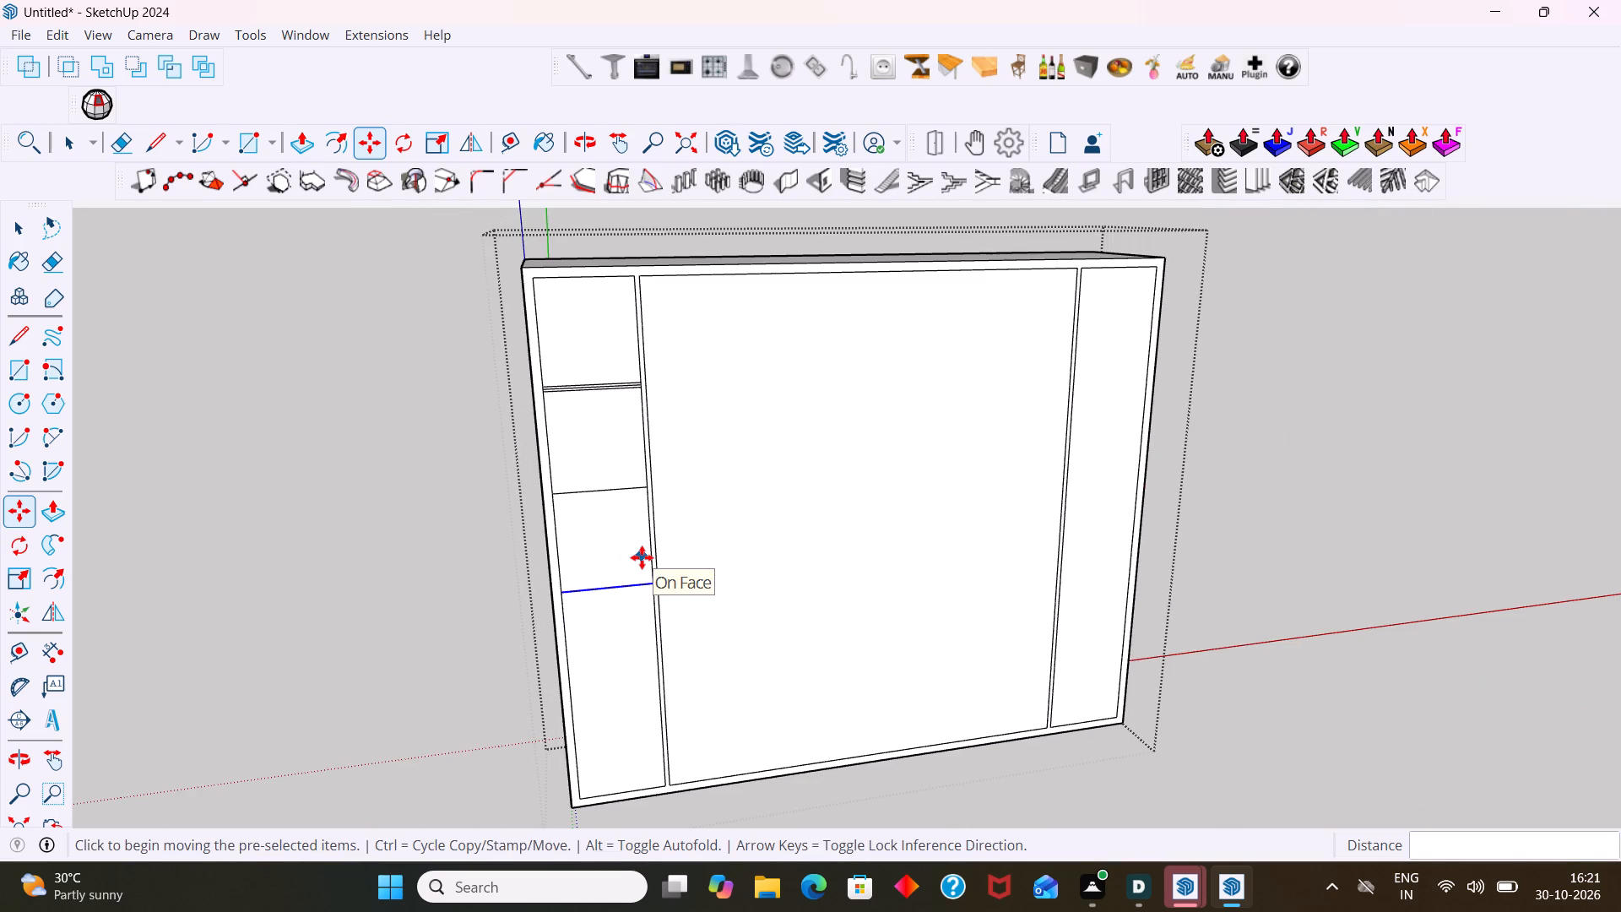
click(614, 589)
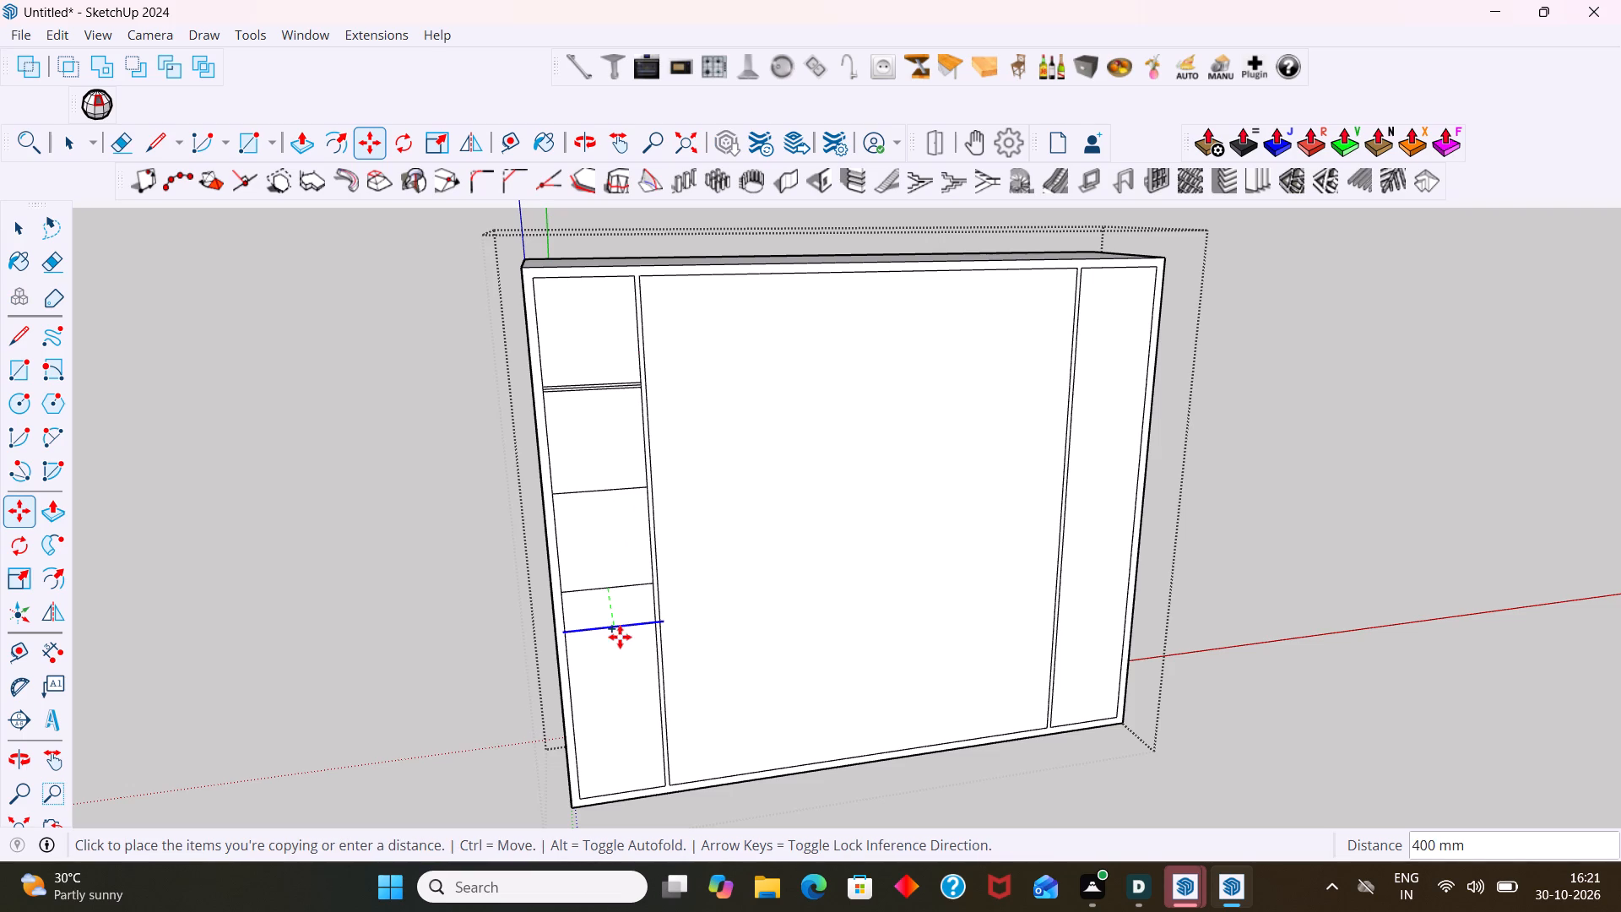
key(Up)
text(400)
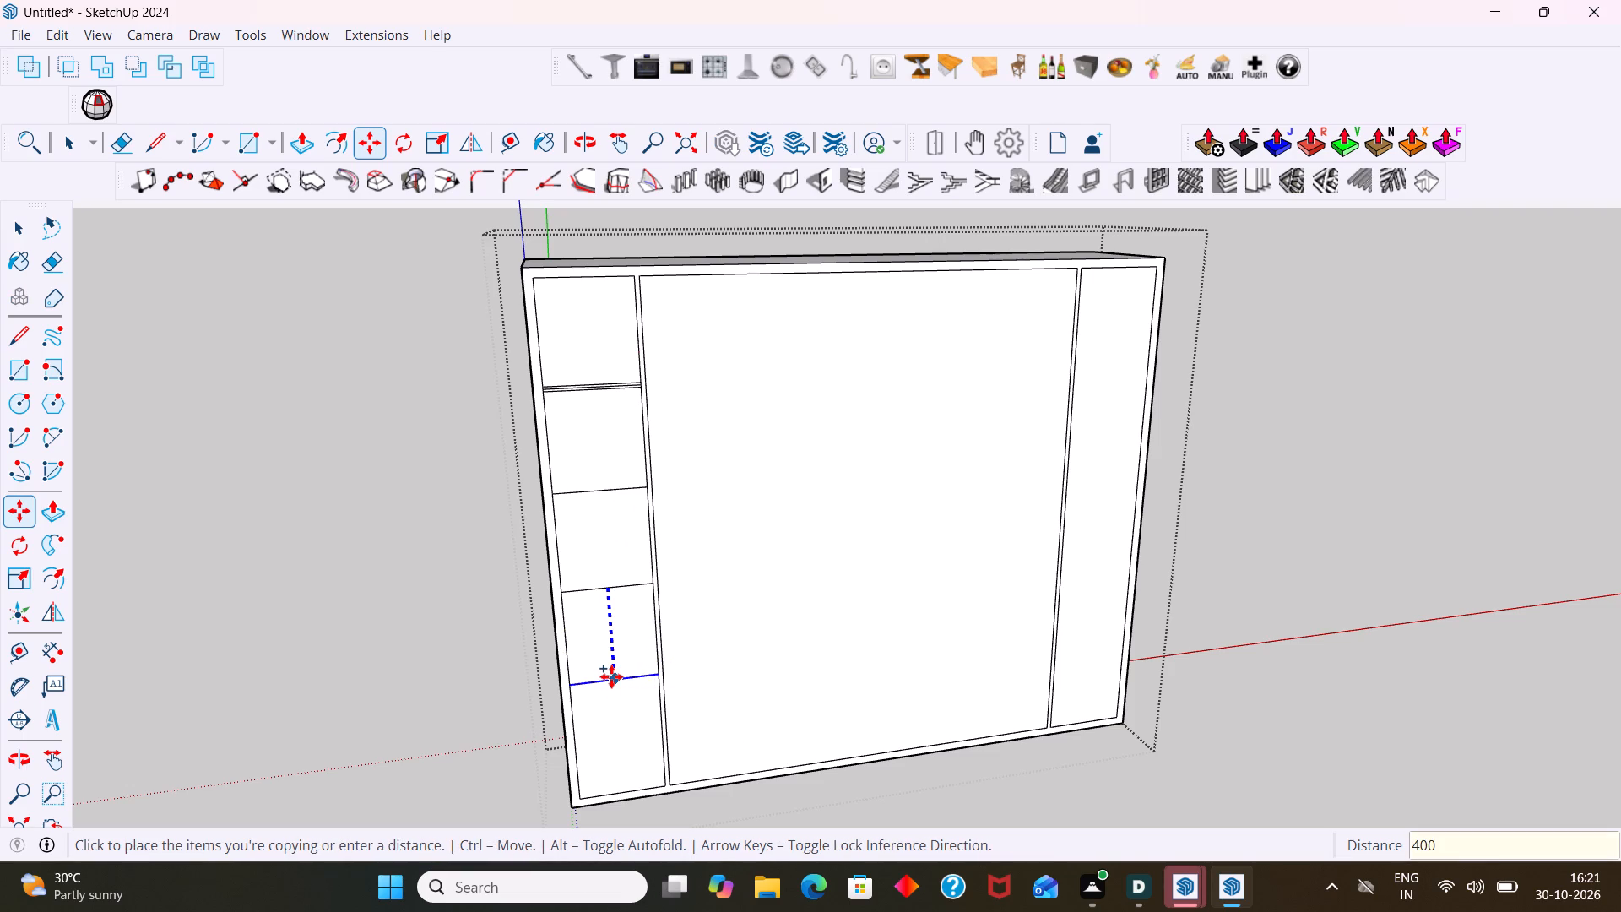
key(Return)
key(space)
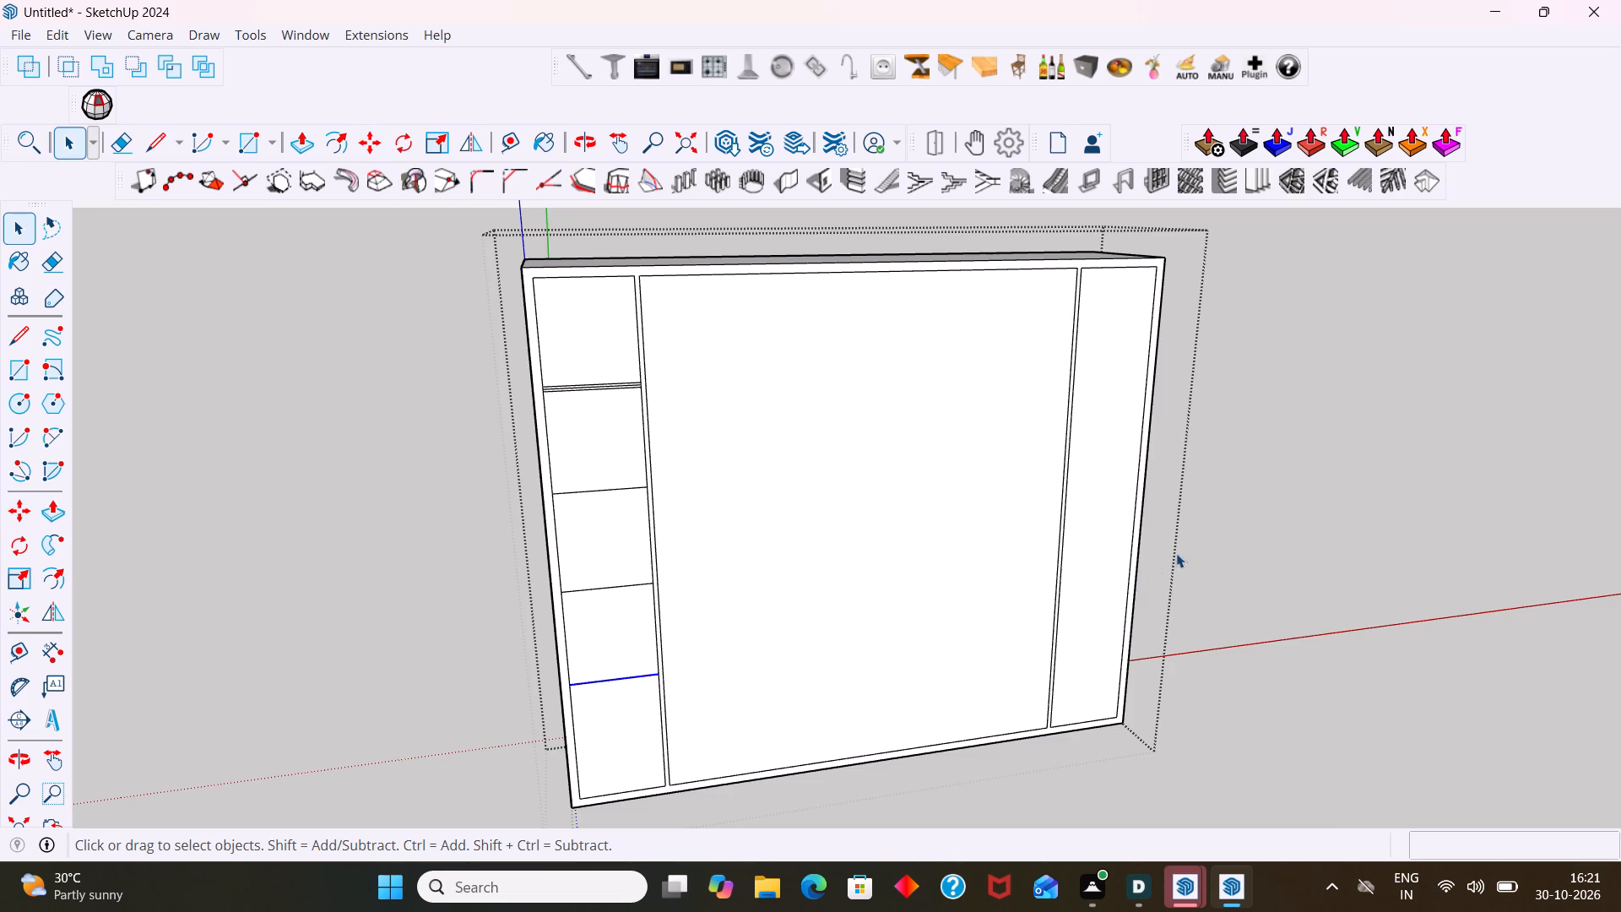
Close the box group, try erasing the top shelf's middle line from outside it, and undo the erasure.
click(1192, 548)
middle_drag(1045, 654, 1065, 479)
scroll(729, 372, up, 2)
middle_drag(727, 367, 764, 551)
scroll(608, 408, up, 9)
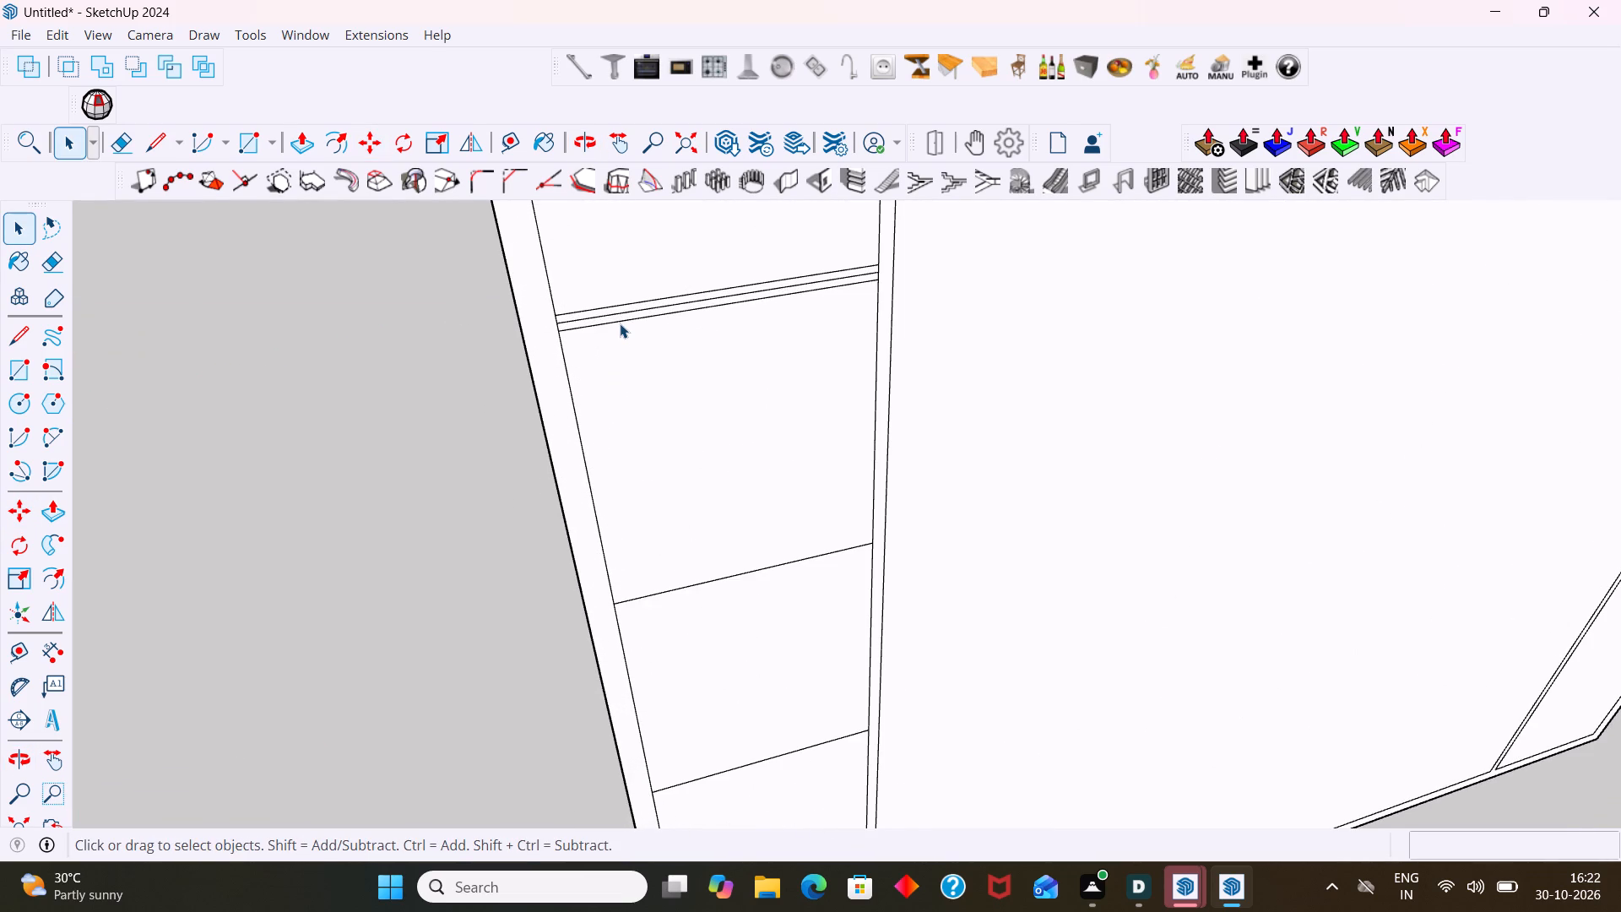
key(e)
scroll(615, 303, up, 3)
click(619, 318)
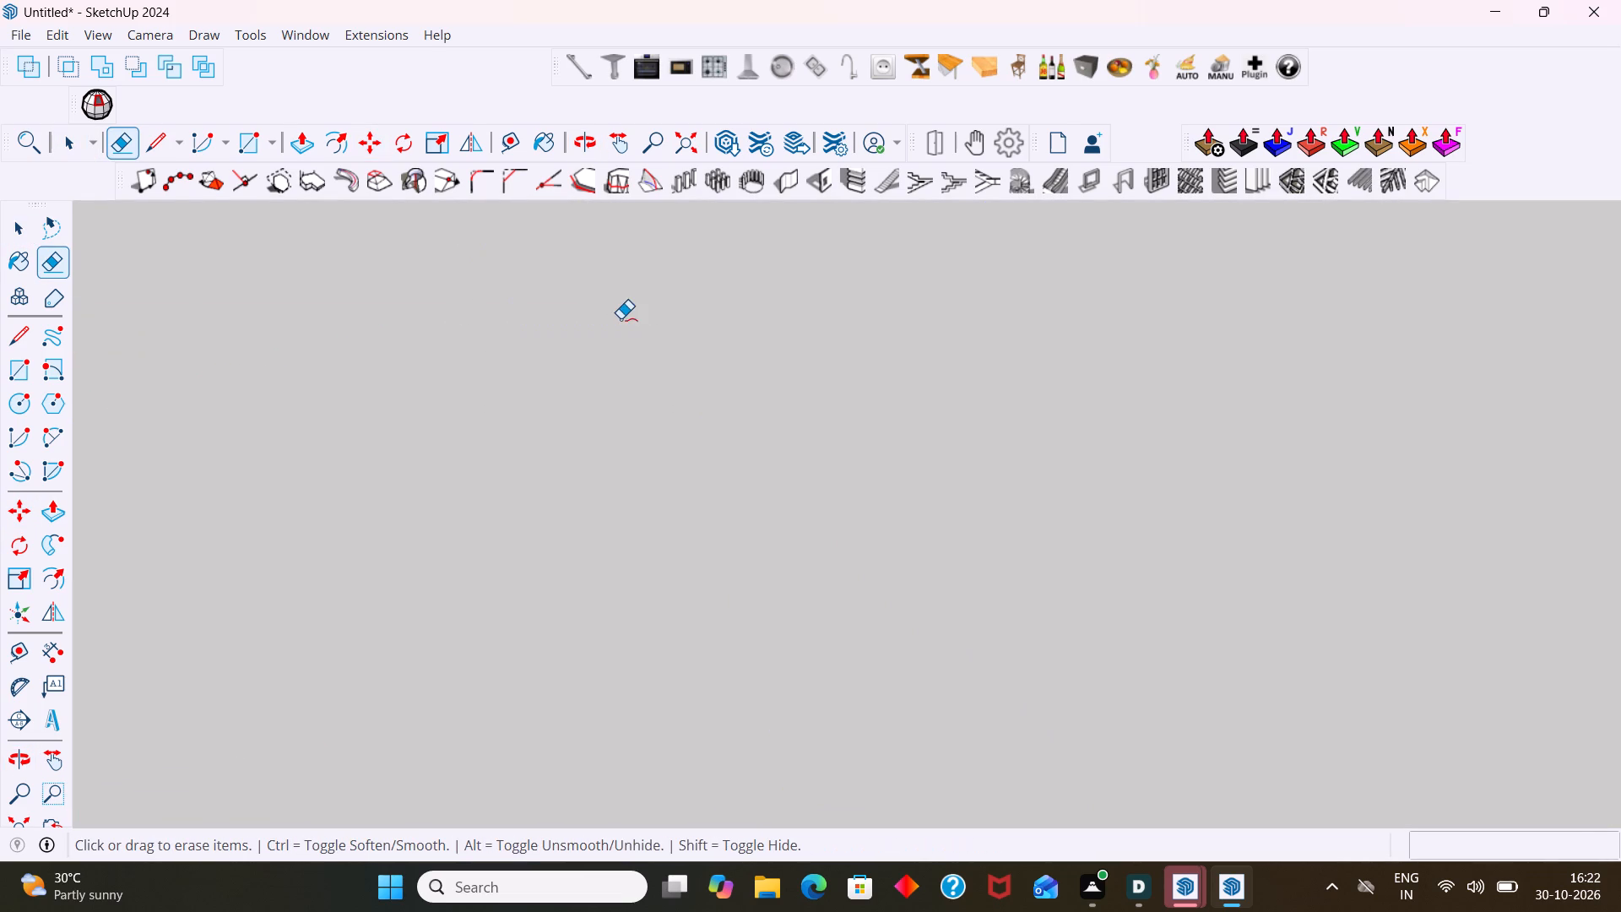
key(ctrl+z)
Reopen the box group and delete the middle line of the left compartment's top shelf.
double_click(664, 378)
key(space)
double_click(664, 378)
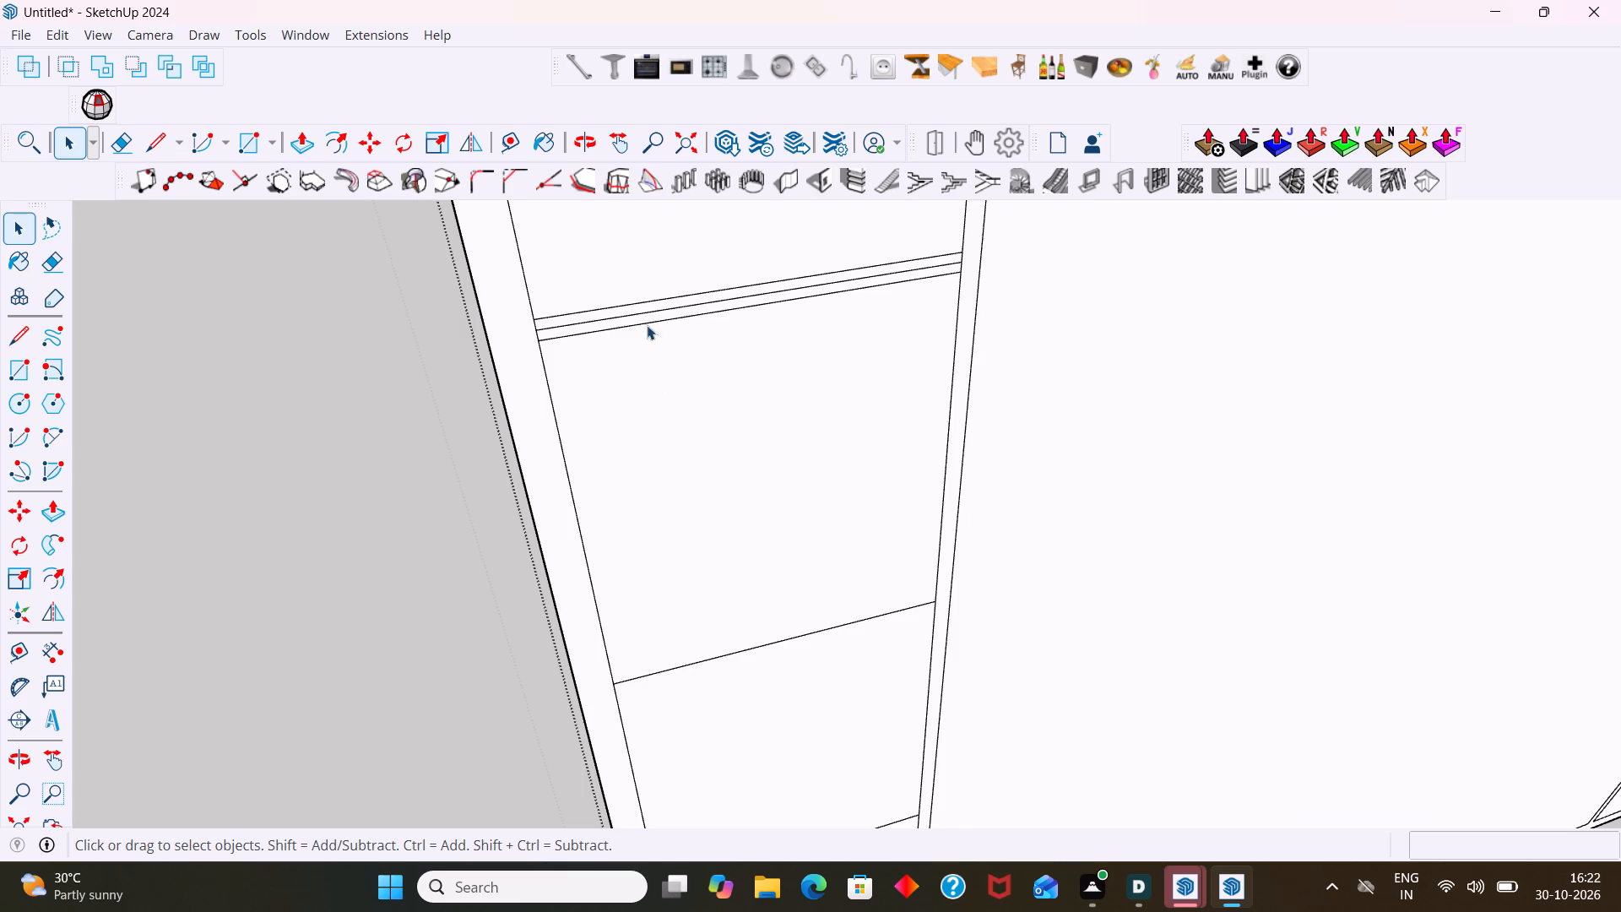
scroll(634, 308, up, 4)
click(637, 314)
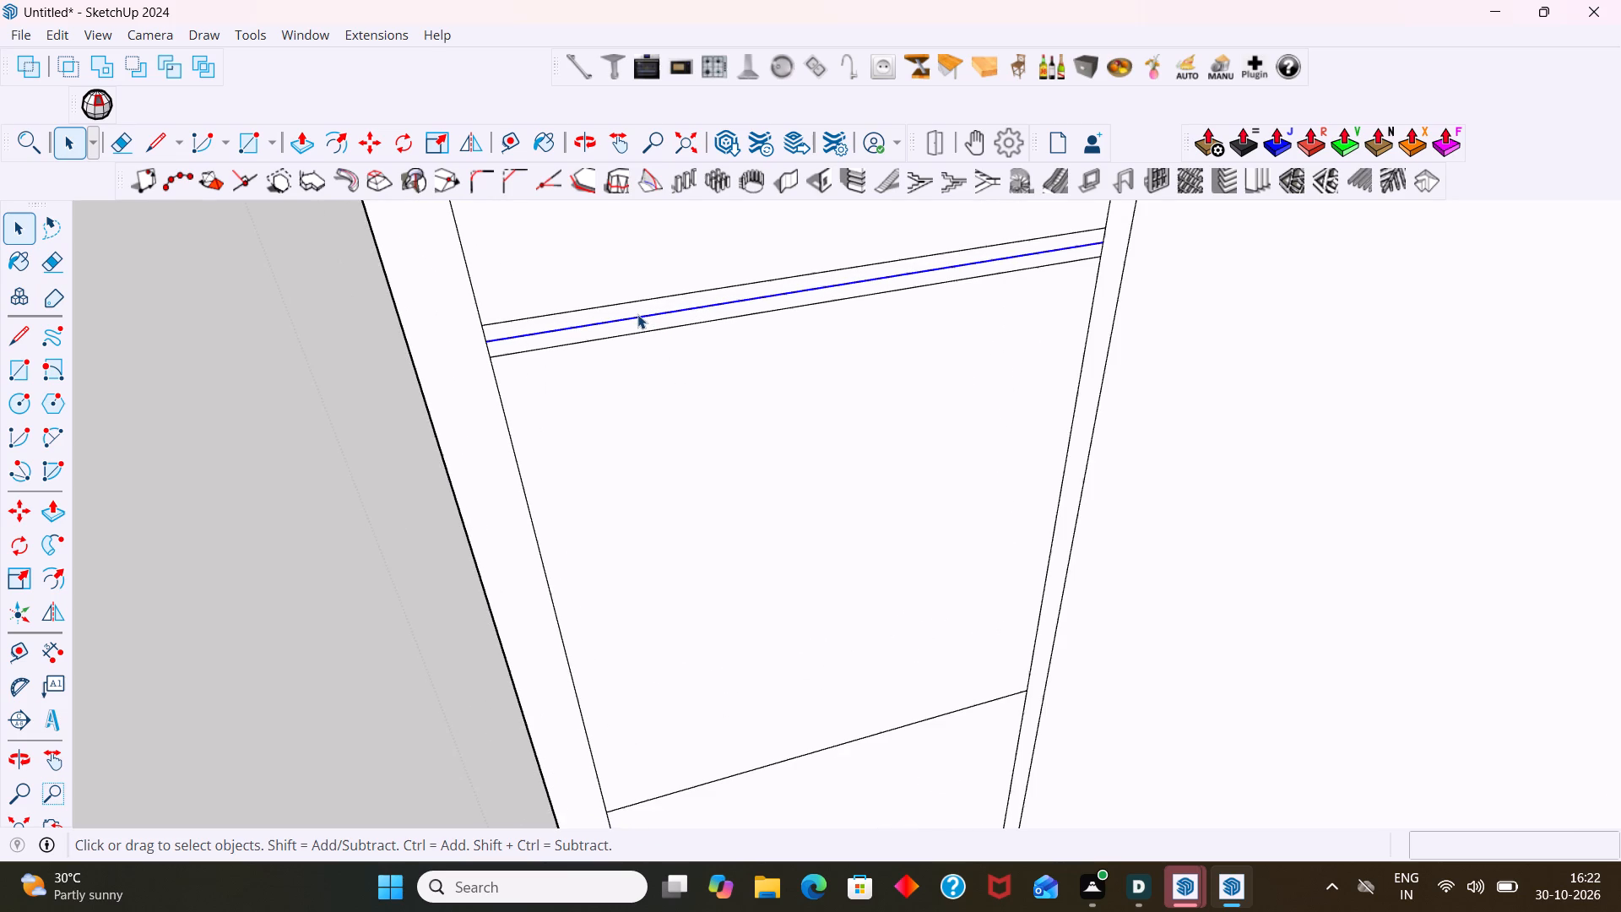
key(Delete)
Copy the left compartment's second shelf line 9 mm straight up along the vertical axis.
scroll(642, 347, down, 7)
shift+middle_drag(645, 415, 586, 285)
scroll(658, 487, down, 3)
click(680, 503)
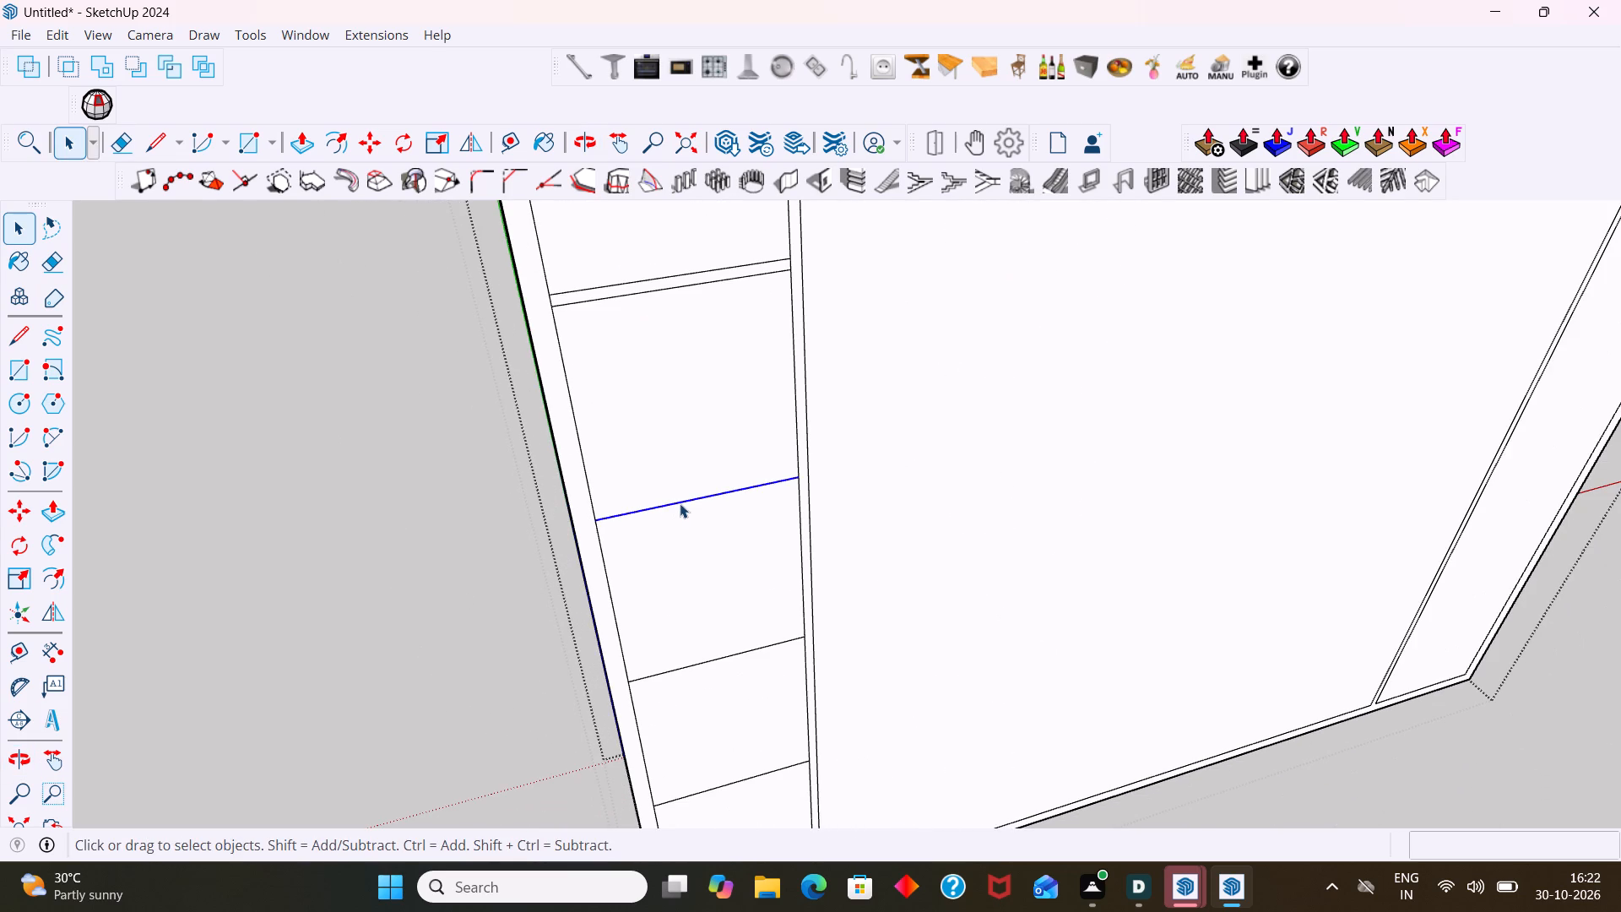
key(m)
click(680, 507)
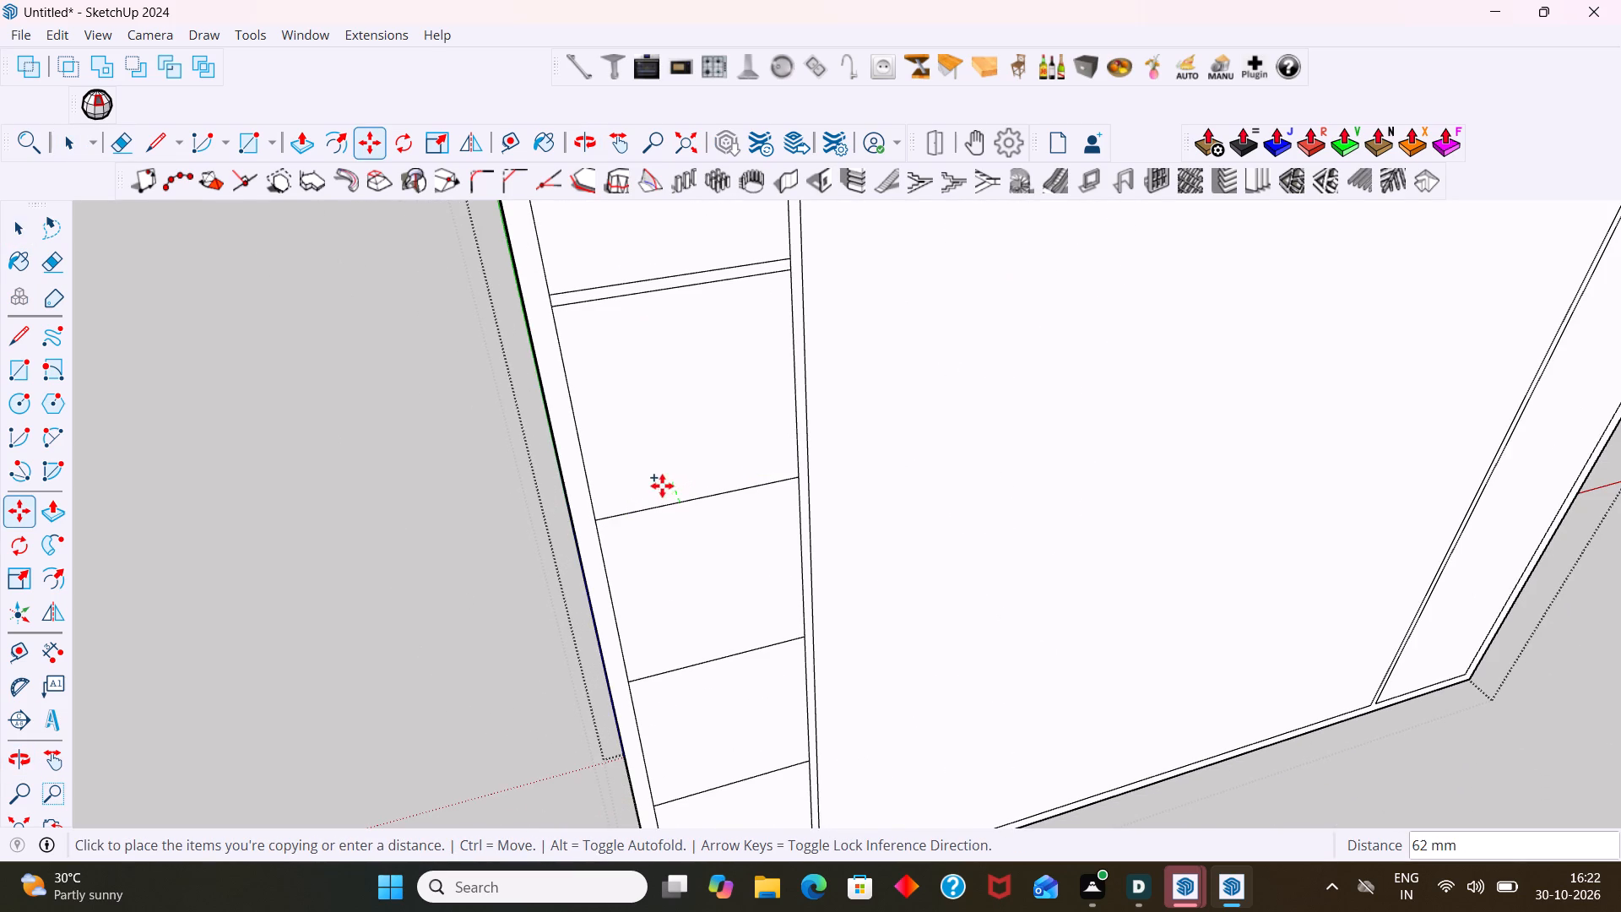
key(Up)
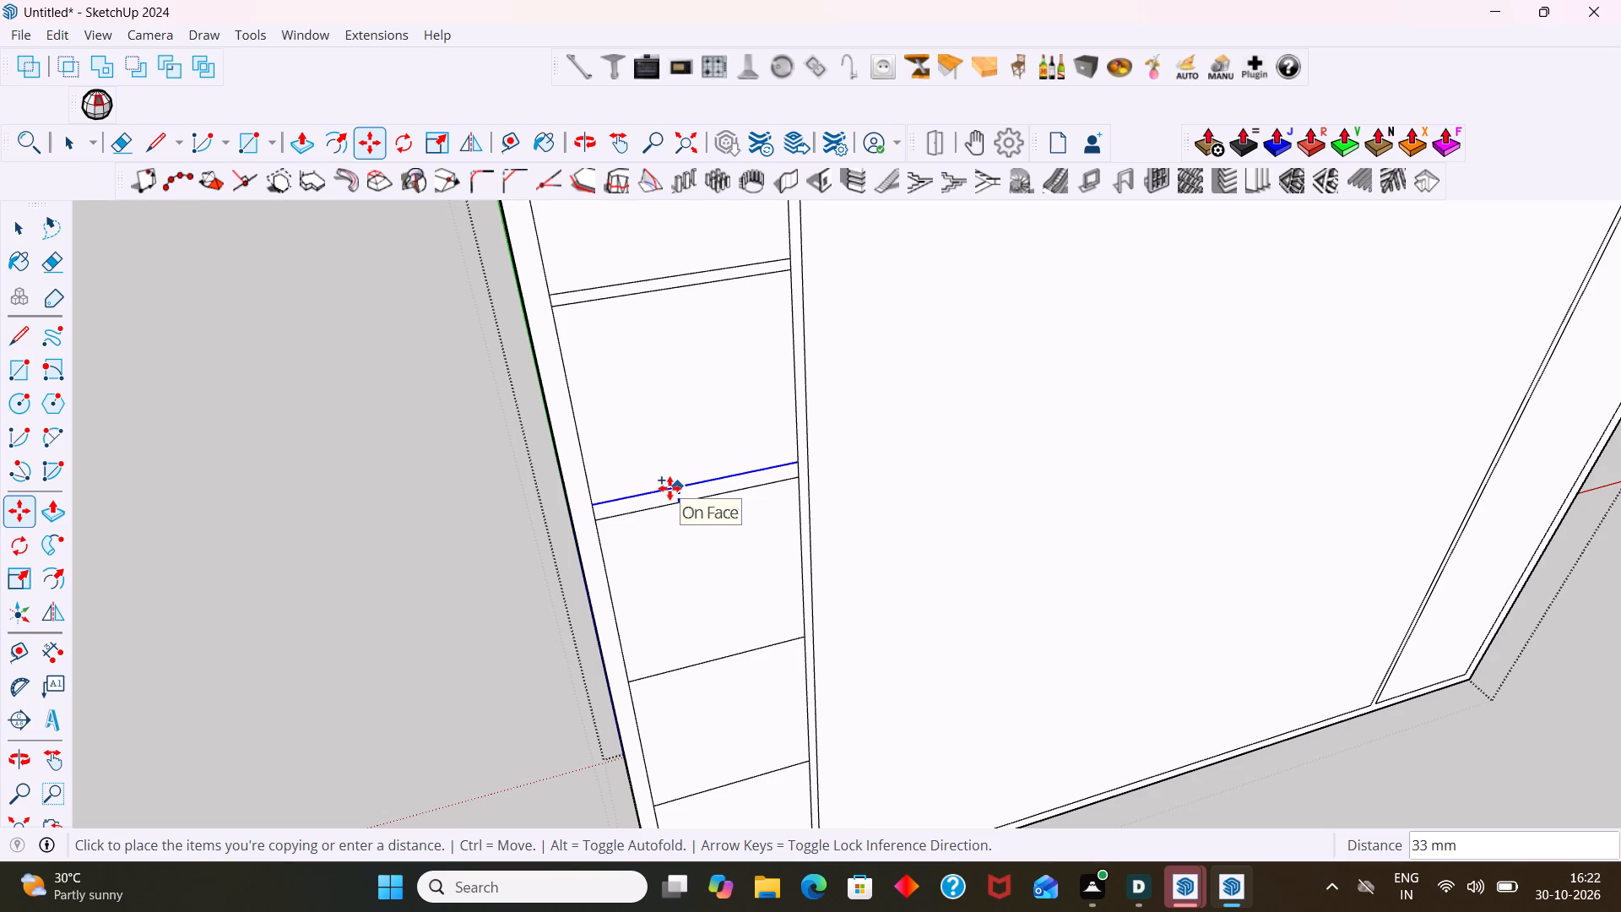
key(9)
key(Return)
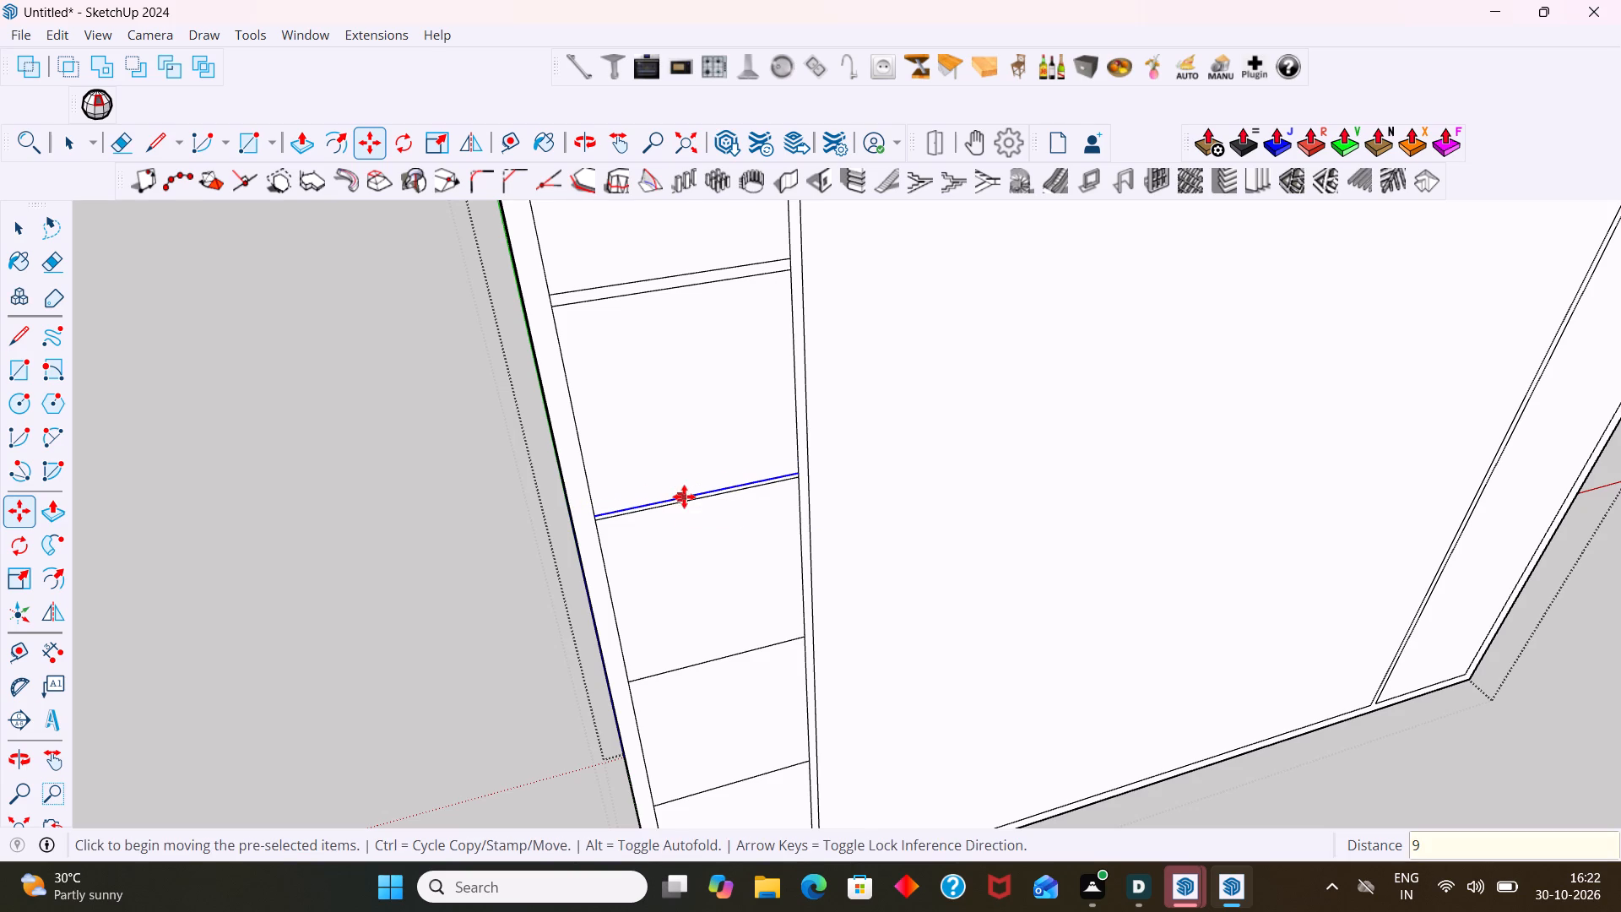
Copy the second shelf's upper line 18 mm straight down to form the shelf's lower edge.
scroll(682, 497, up, 7)
click(677, 499)
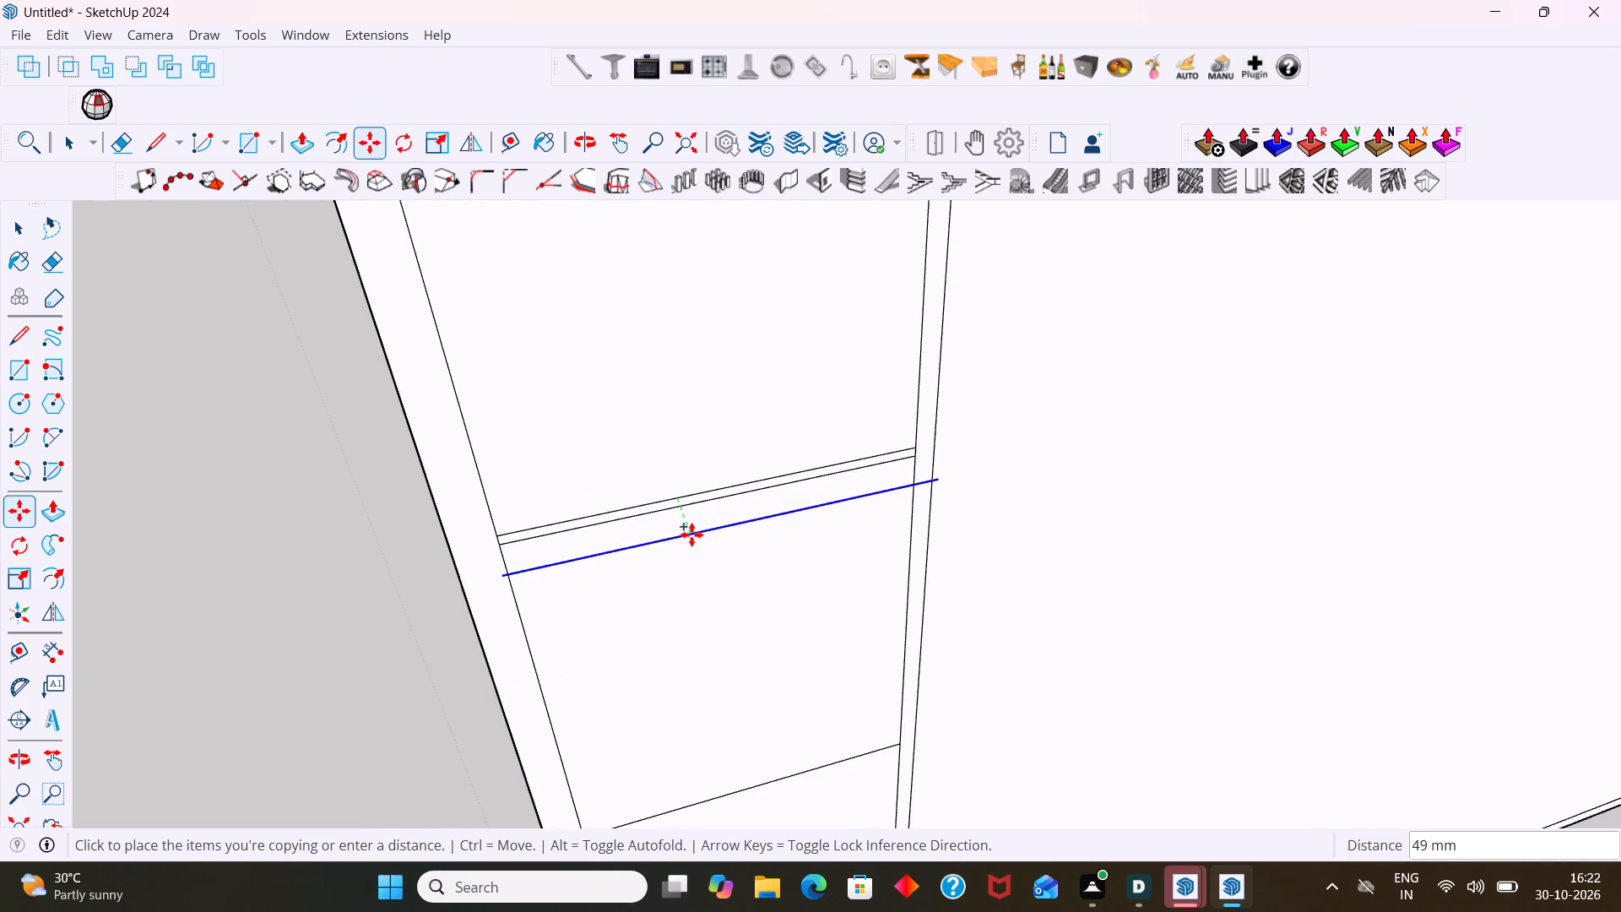
key(Up)
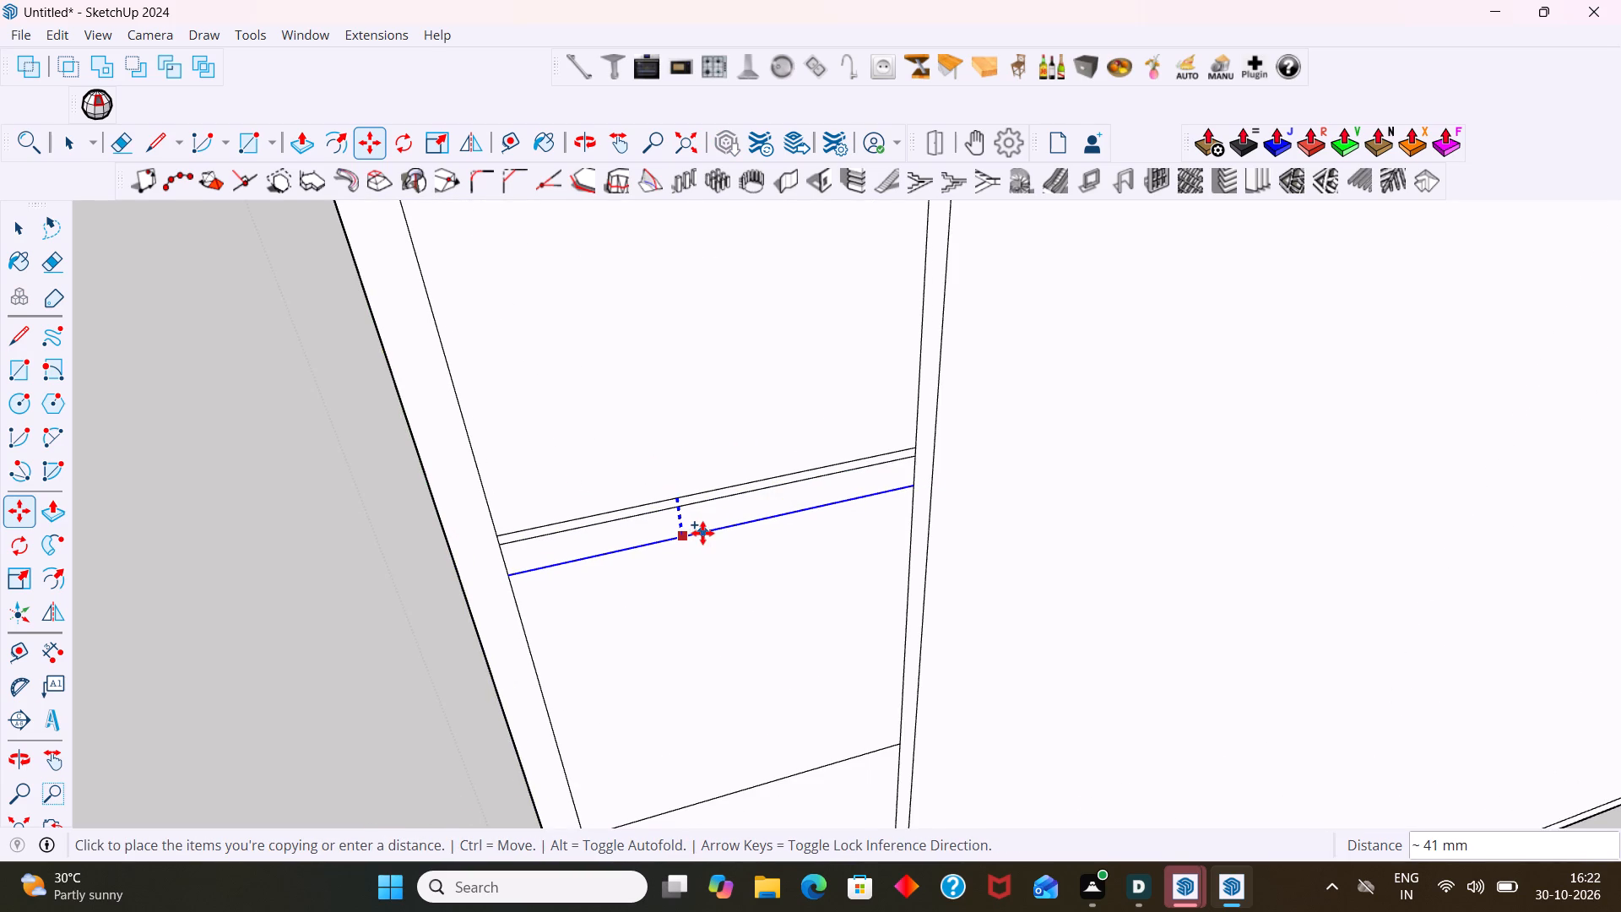
text(18)
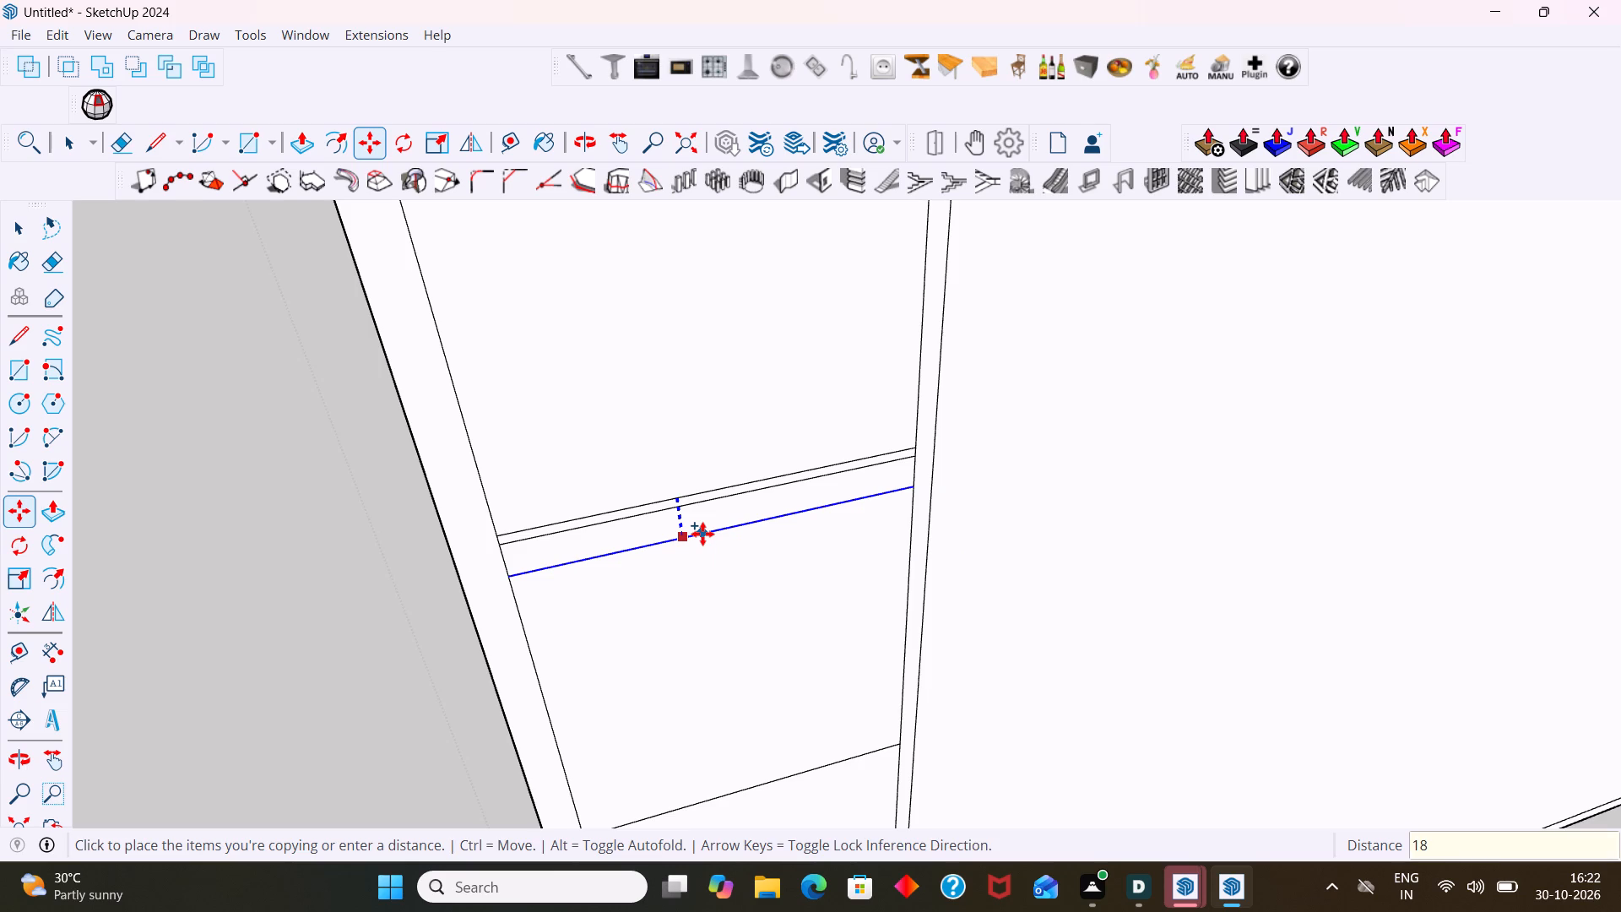
key(Return)
key(space)
Delete the middle line of the left compartment's second shelf.
click(690, 504)
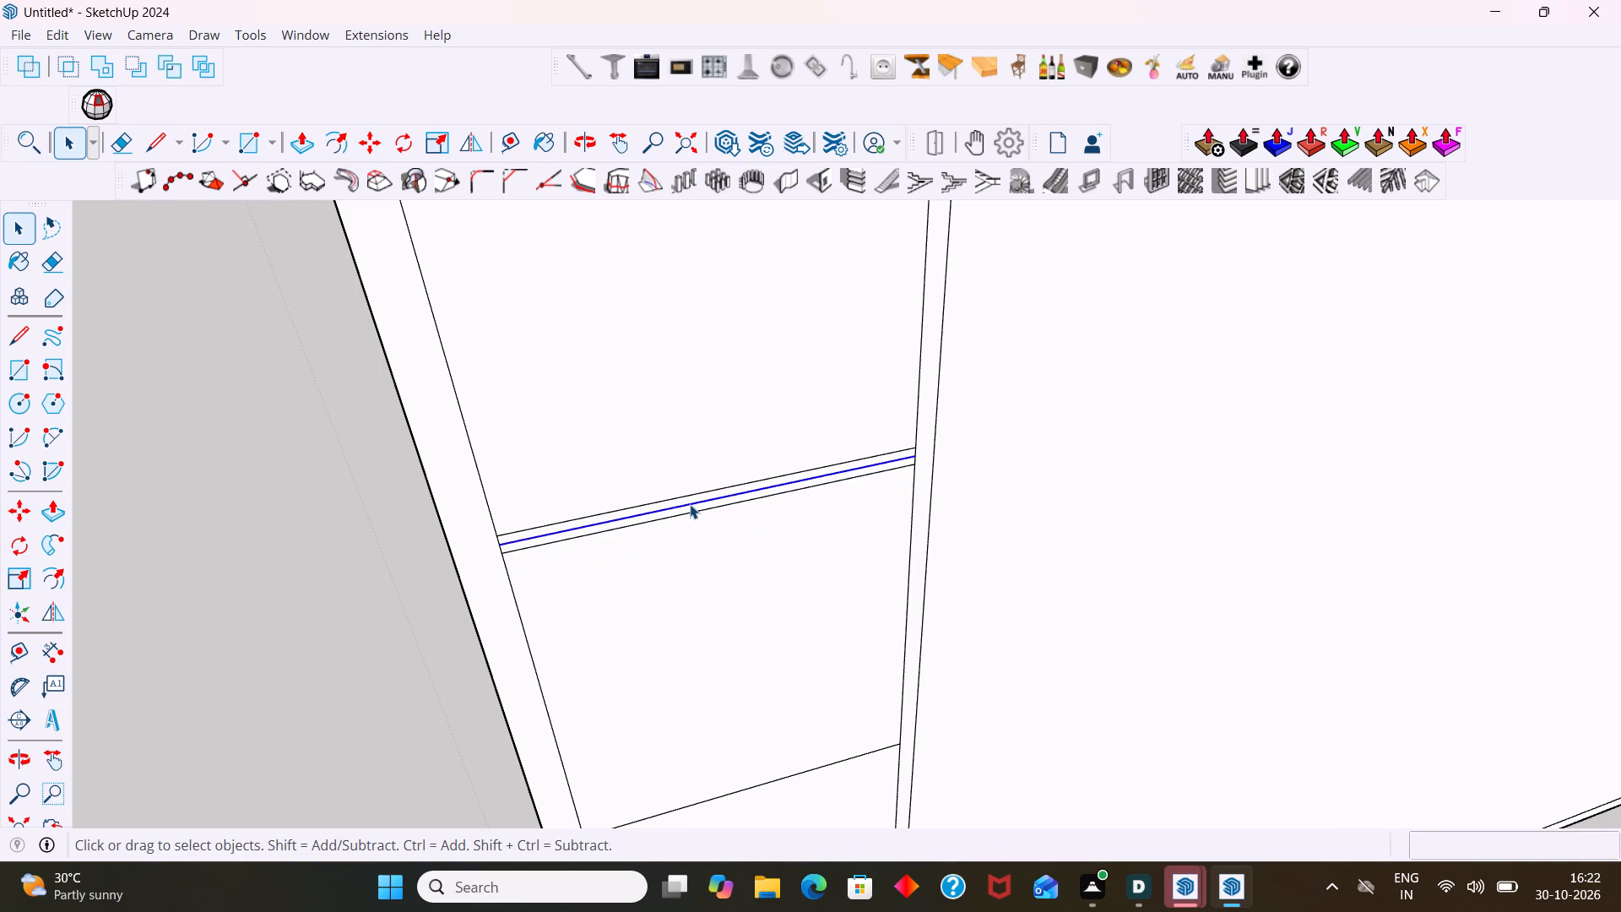
key(Delete)
Copy the left compartment's third shelf line 9 mm straight up along the vertical axis.
scroll(700, 513, down, 5)
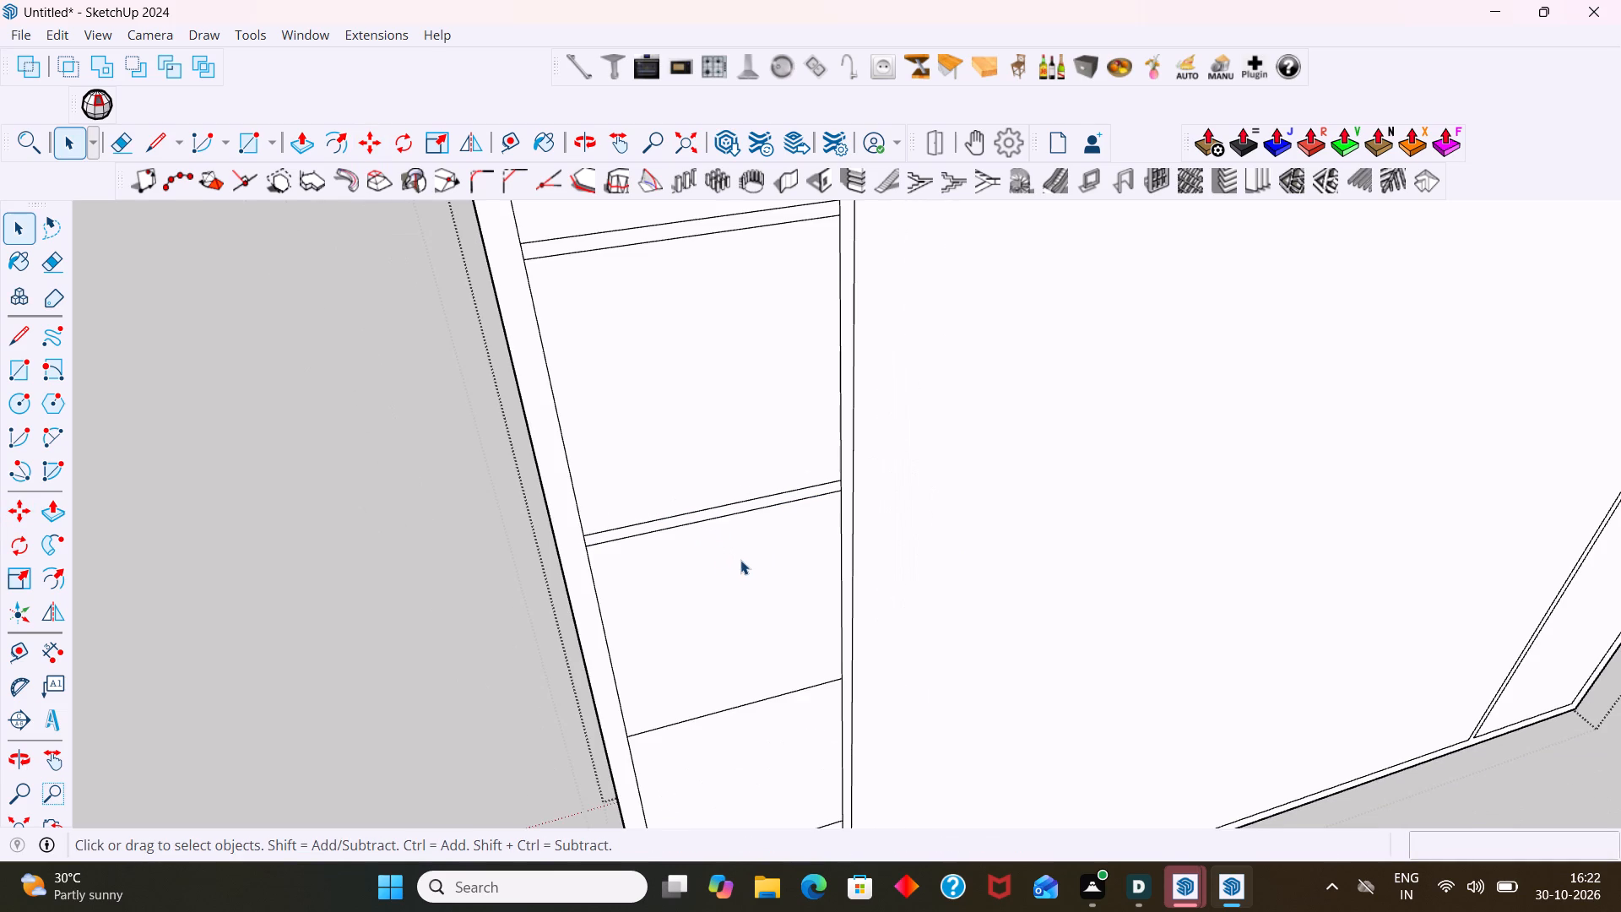
shift+middle_drag(740, 560, 713, 389)
scroll(731, 437, down, 5)
scroll(745, 509, up, 5)
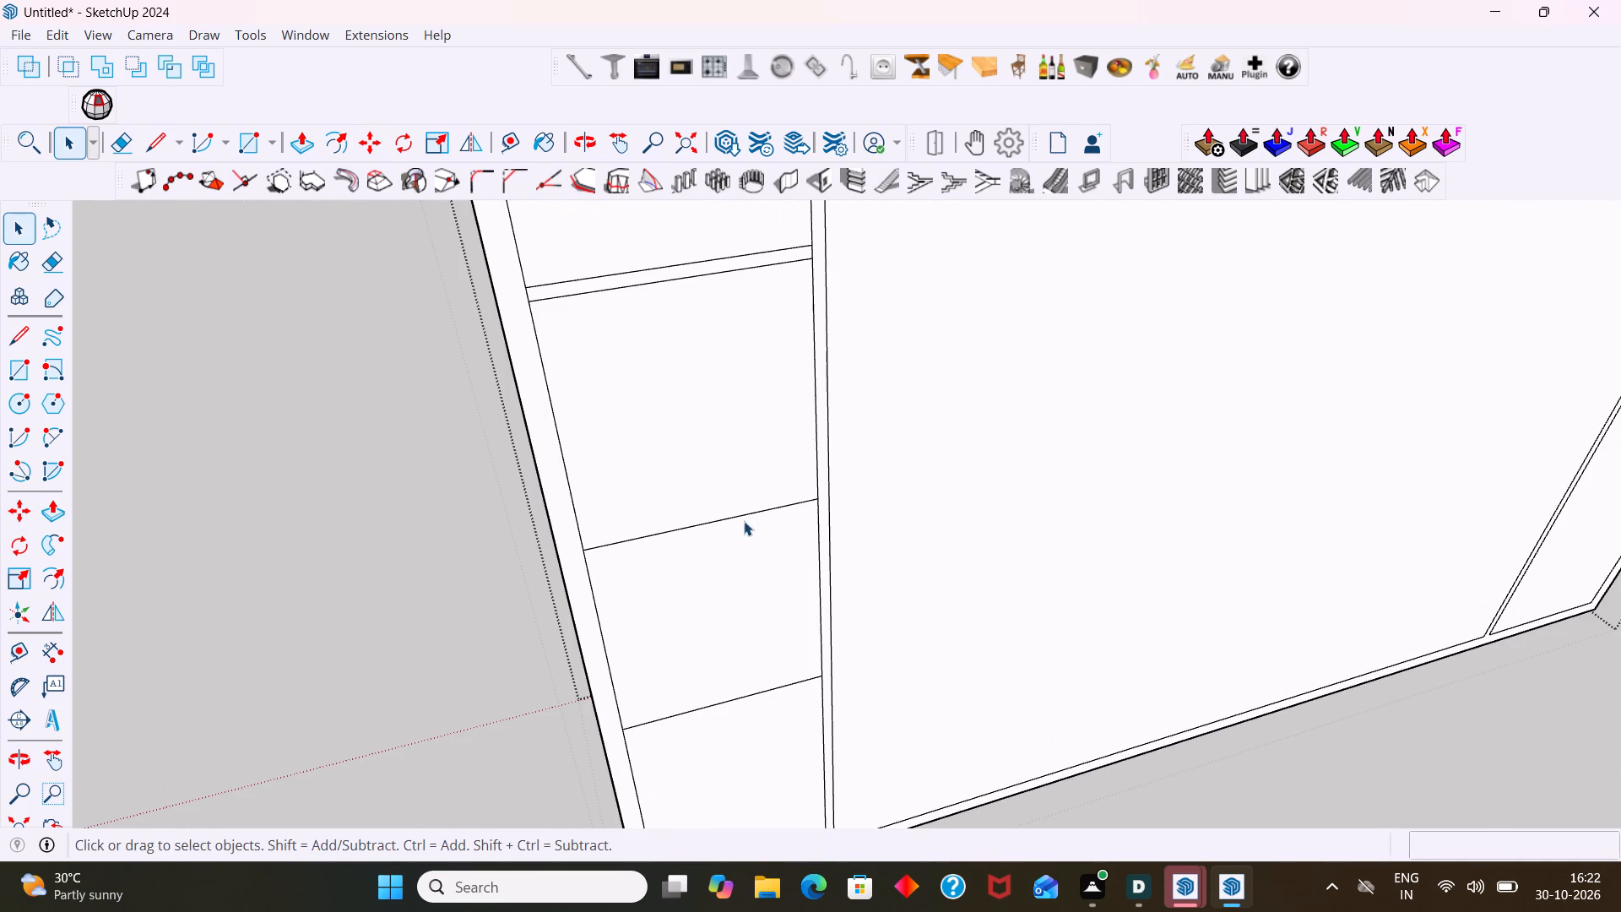
click(744, 514)
key(m)
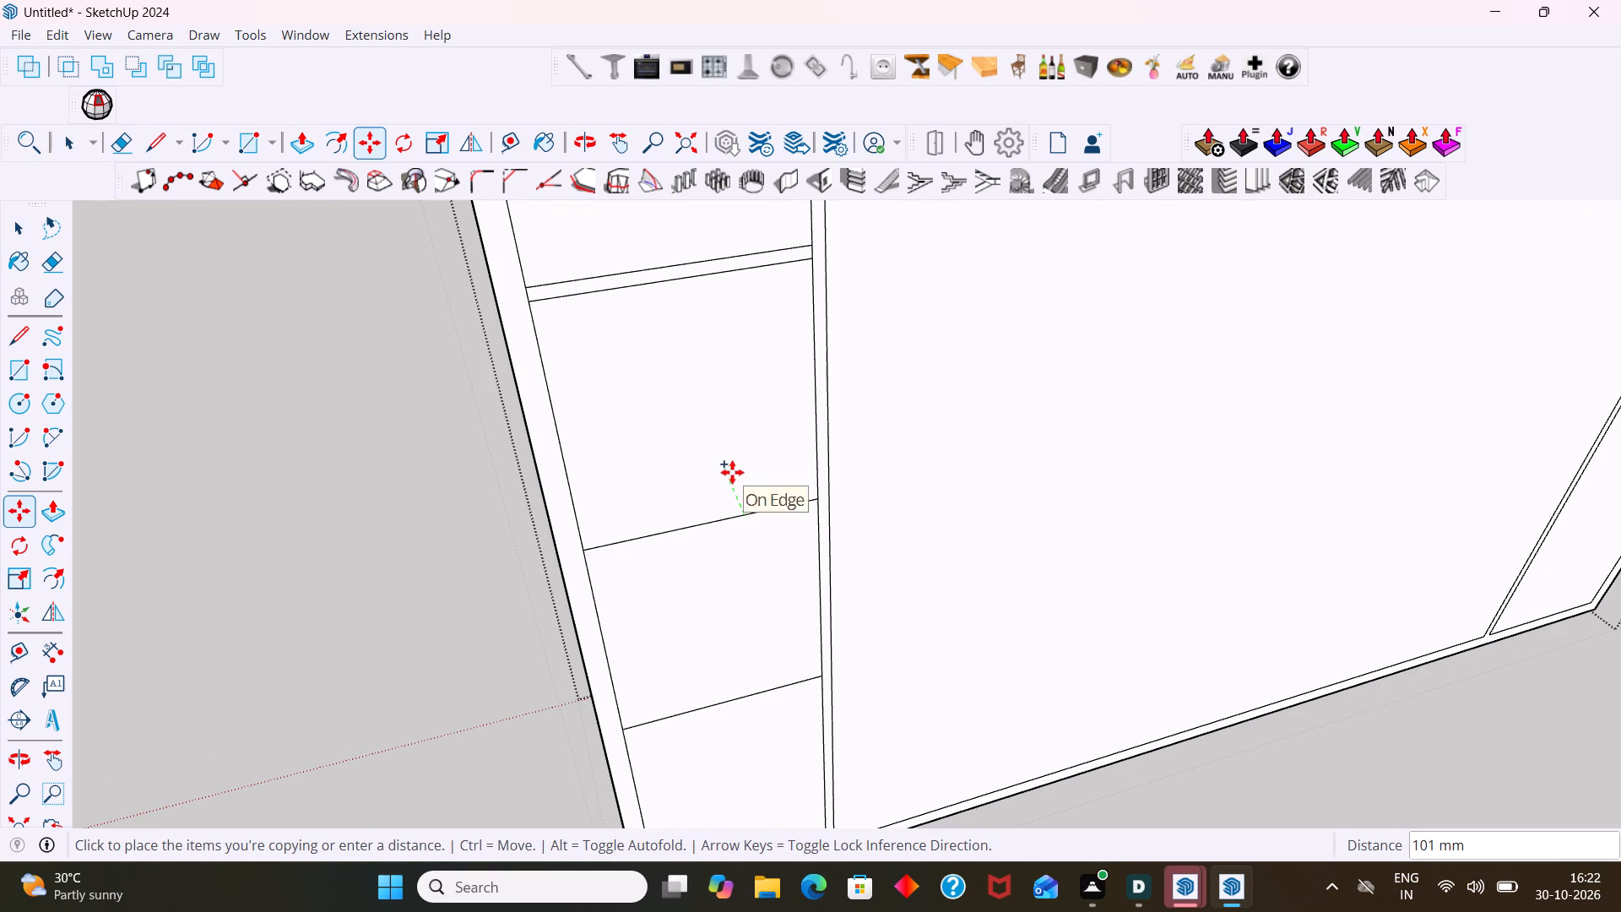
key(Up)
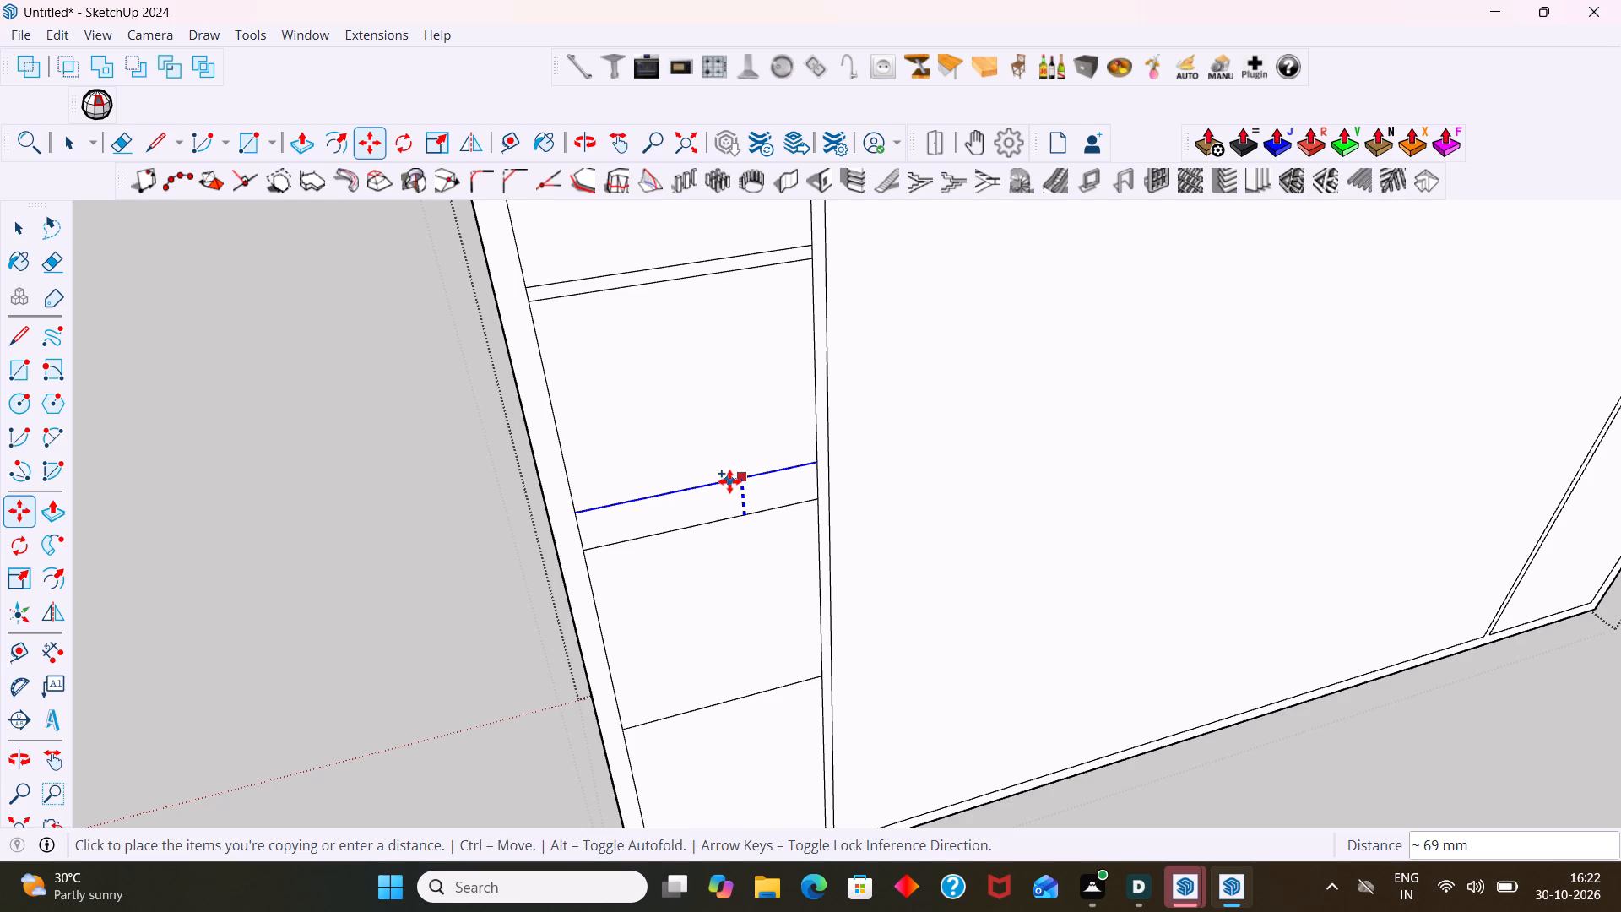
key(9)
key(Return)
scroll(729, 510, up, 3)
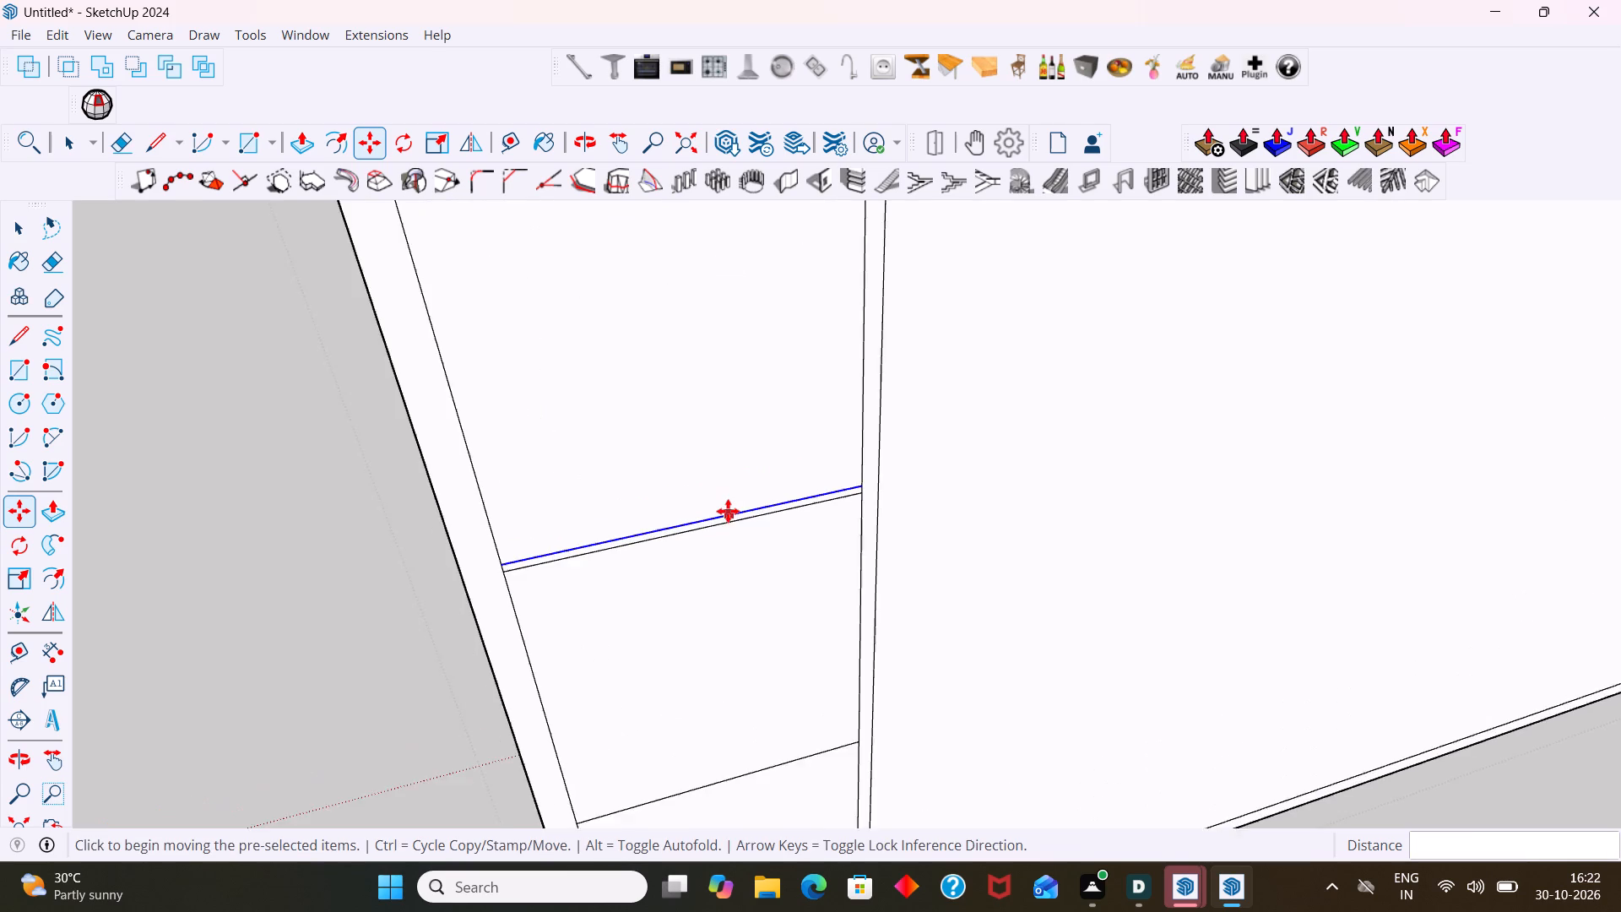
Copy the third shelf's upper line in the left compartment 18 mm straight down to form its lower edge.
scroll(728, 511, up, 3)
click(728, 511)
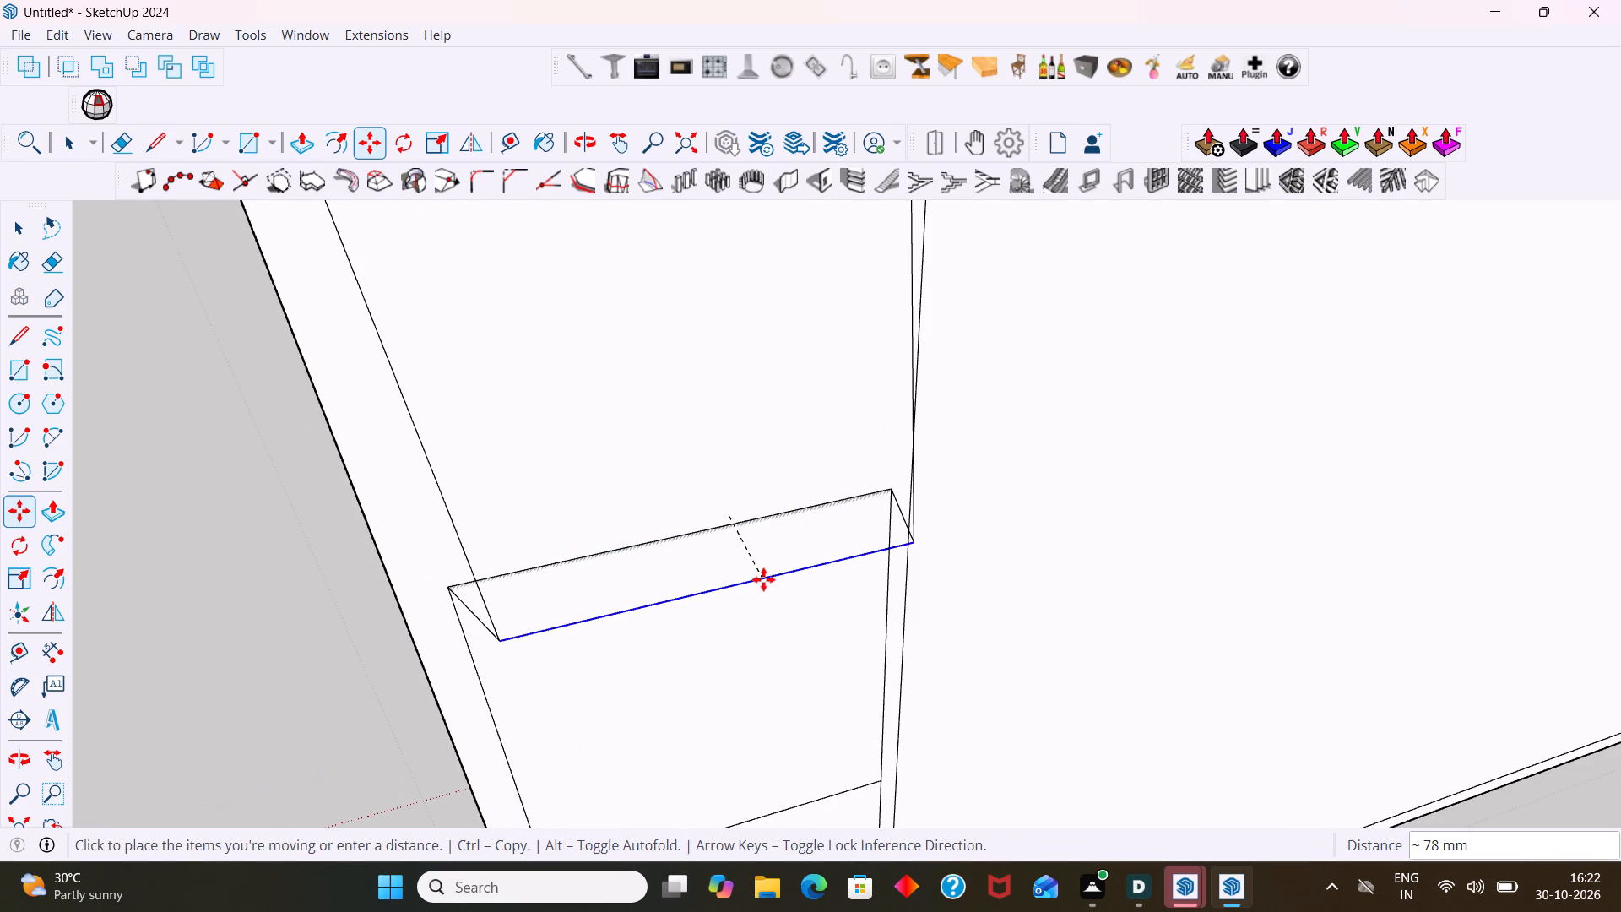
key(Up)
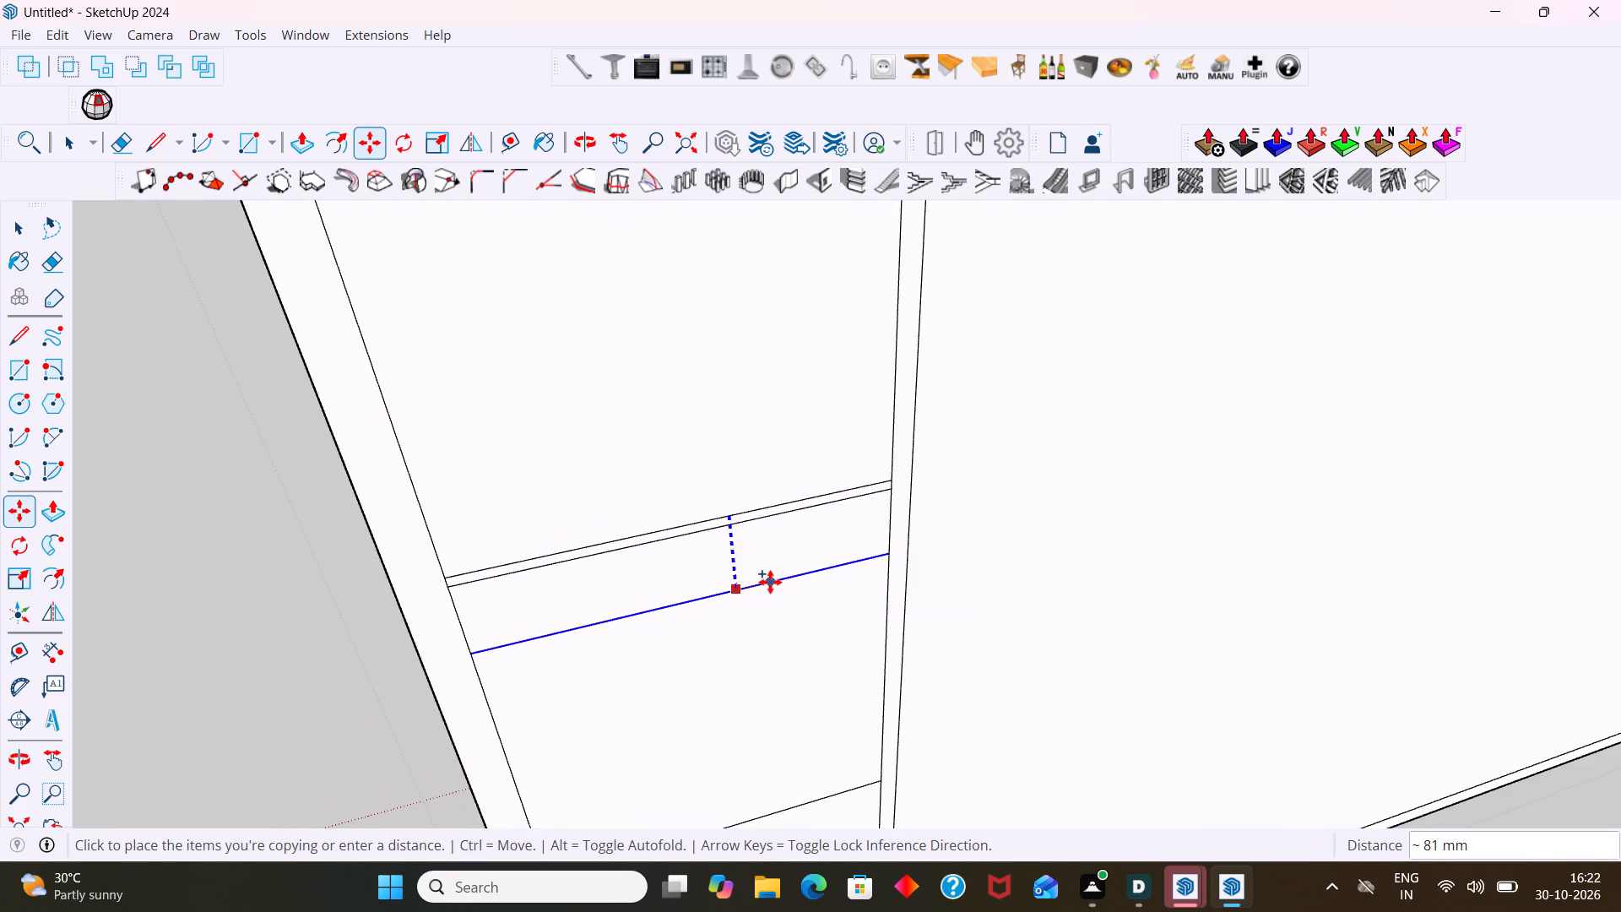
text(18)
key(Return)
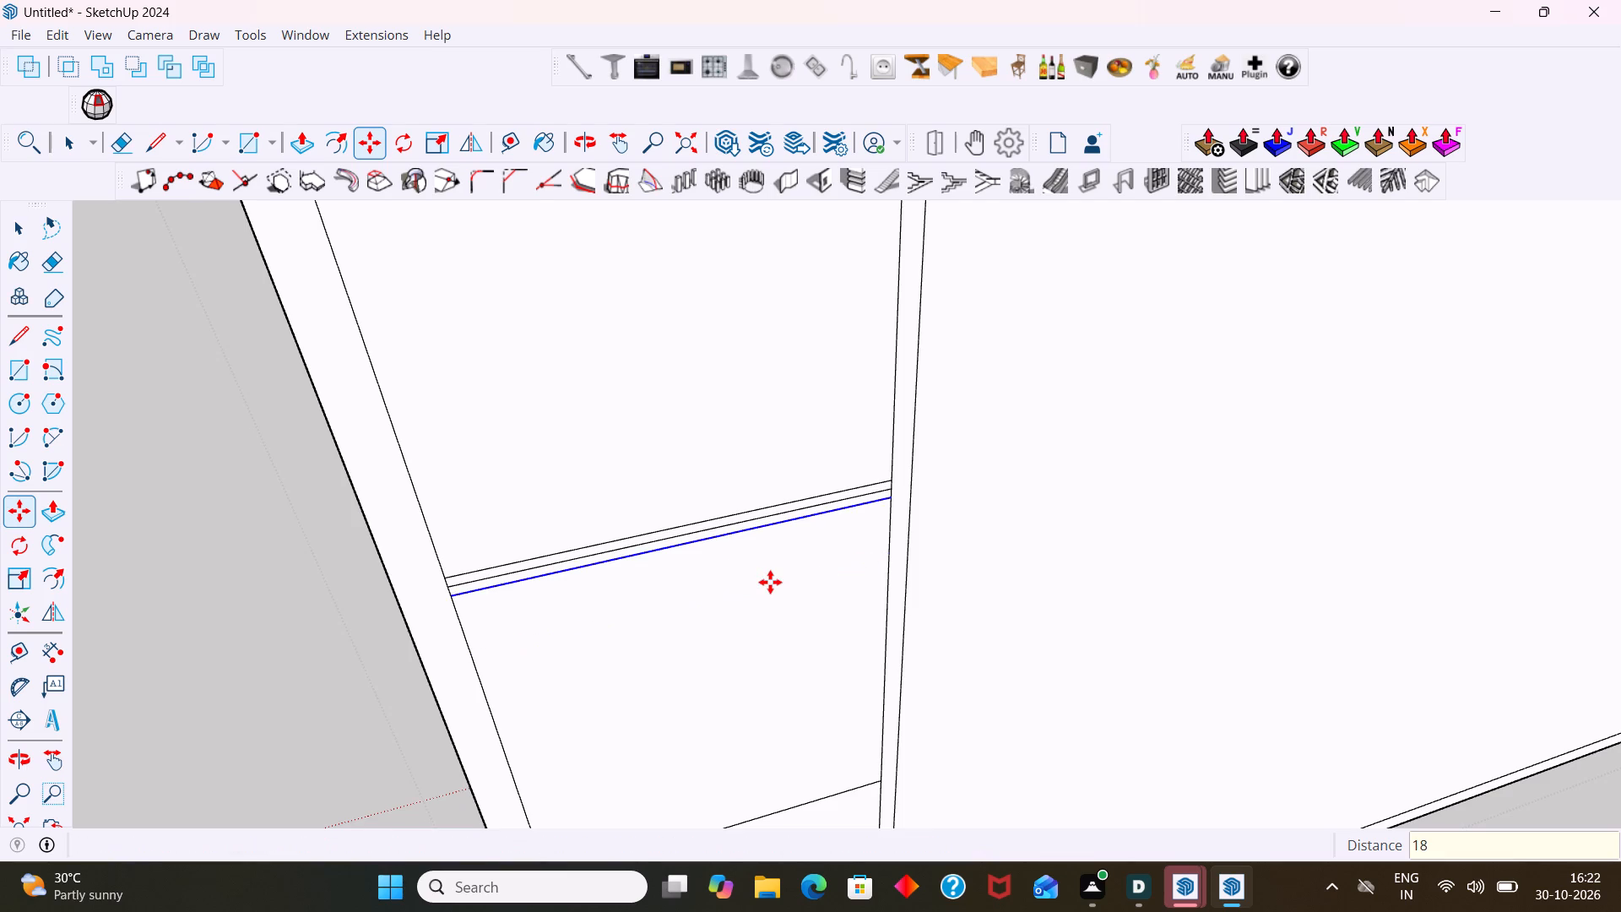
scroll(770, 582, down, 8)
shift+middle_drag(788, 577, 707, 322)
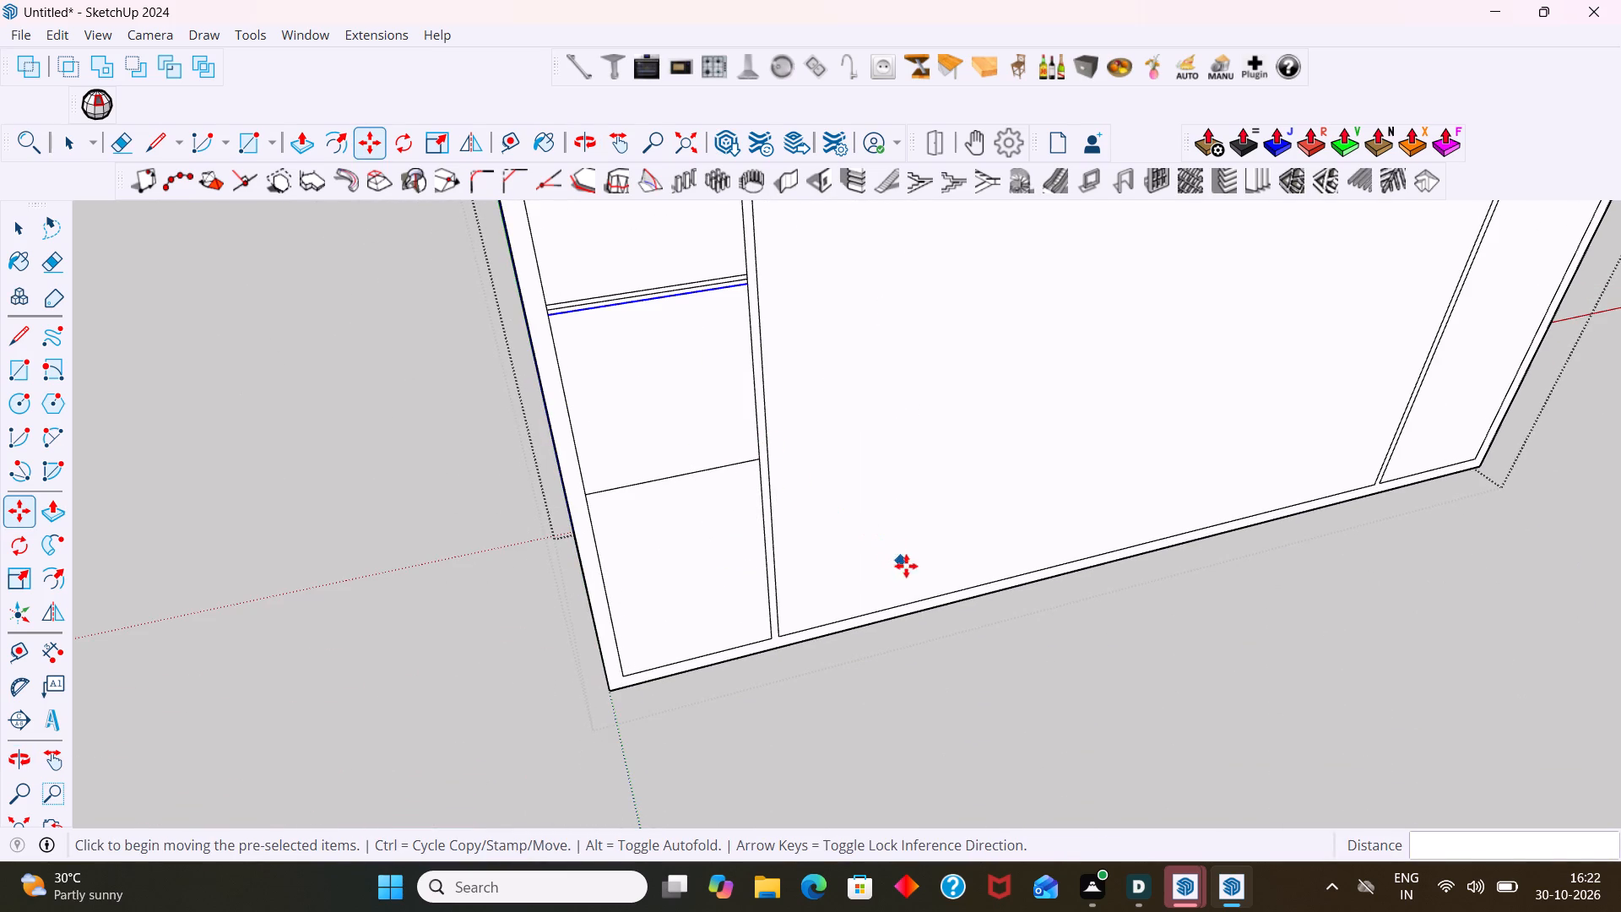
key(space)
click(995, 681)
Reopen the box group and copy the left compartment's lowest shelf line 9 mm straight up along the vertical axis.
scroll(688, 497, down, 3)
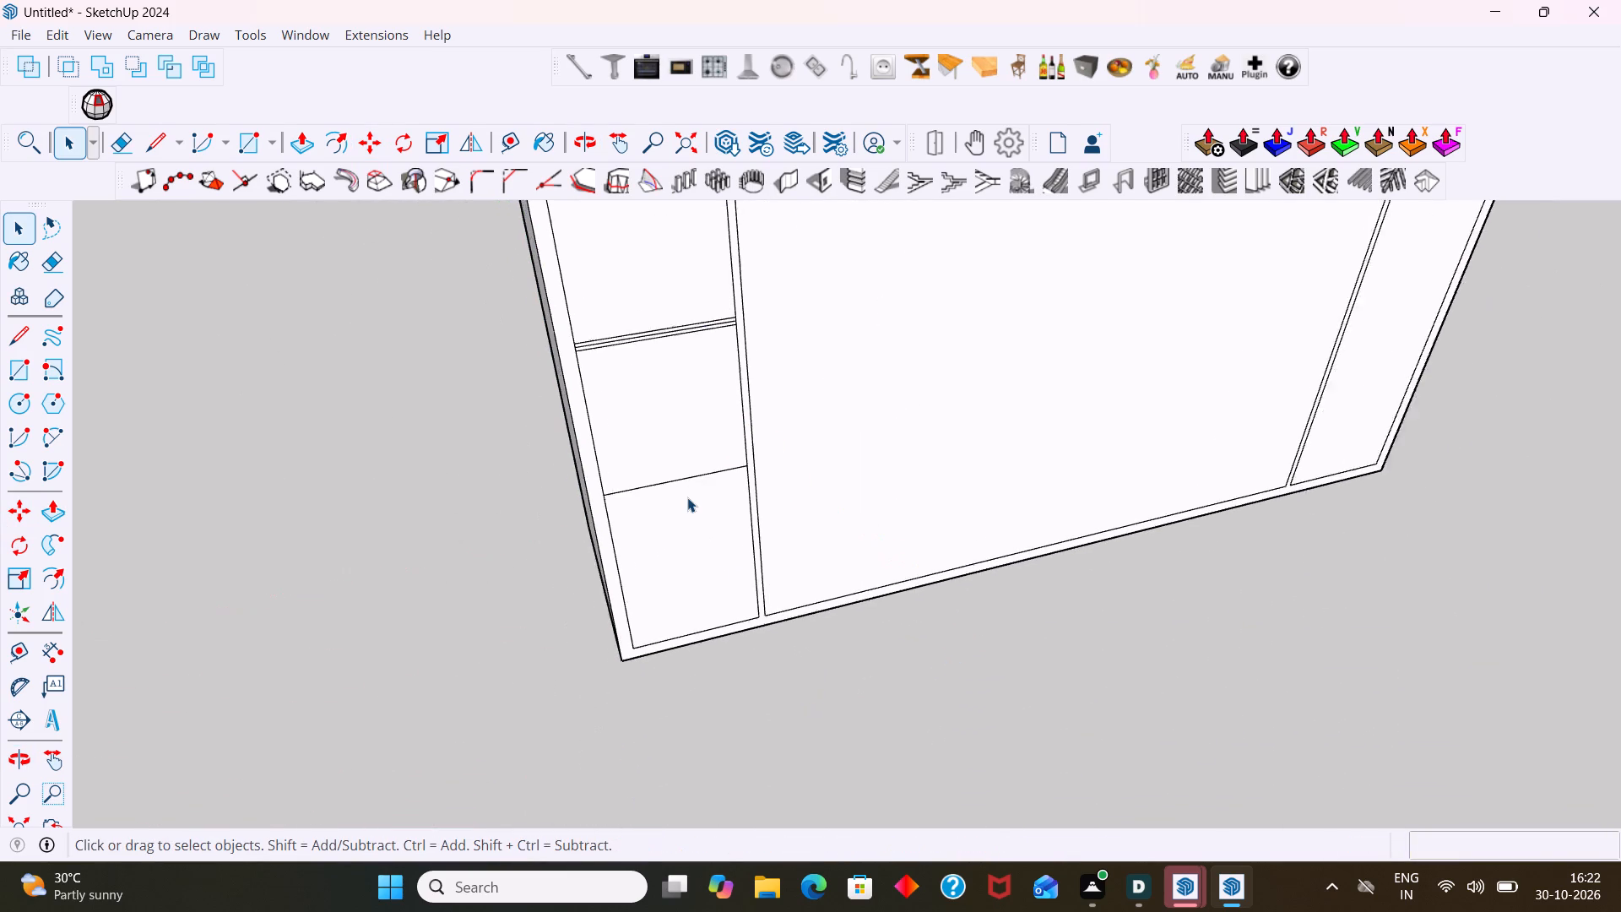
scroll(687, 497, down, 1)
scroll(686, 496, up, 2)
click(690, 480)
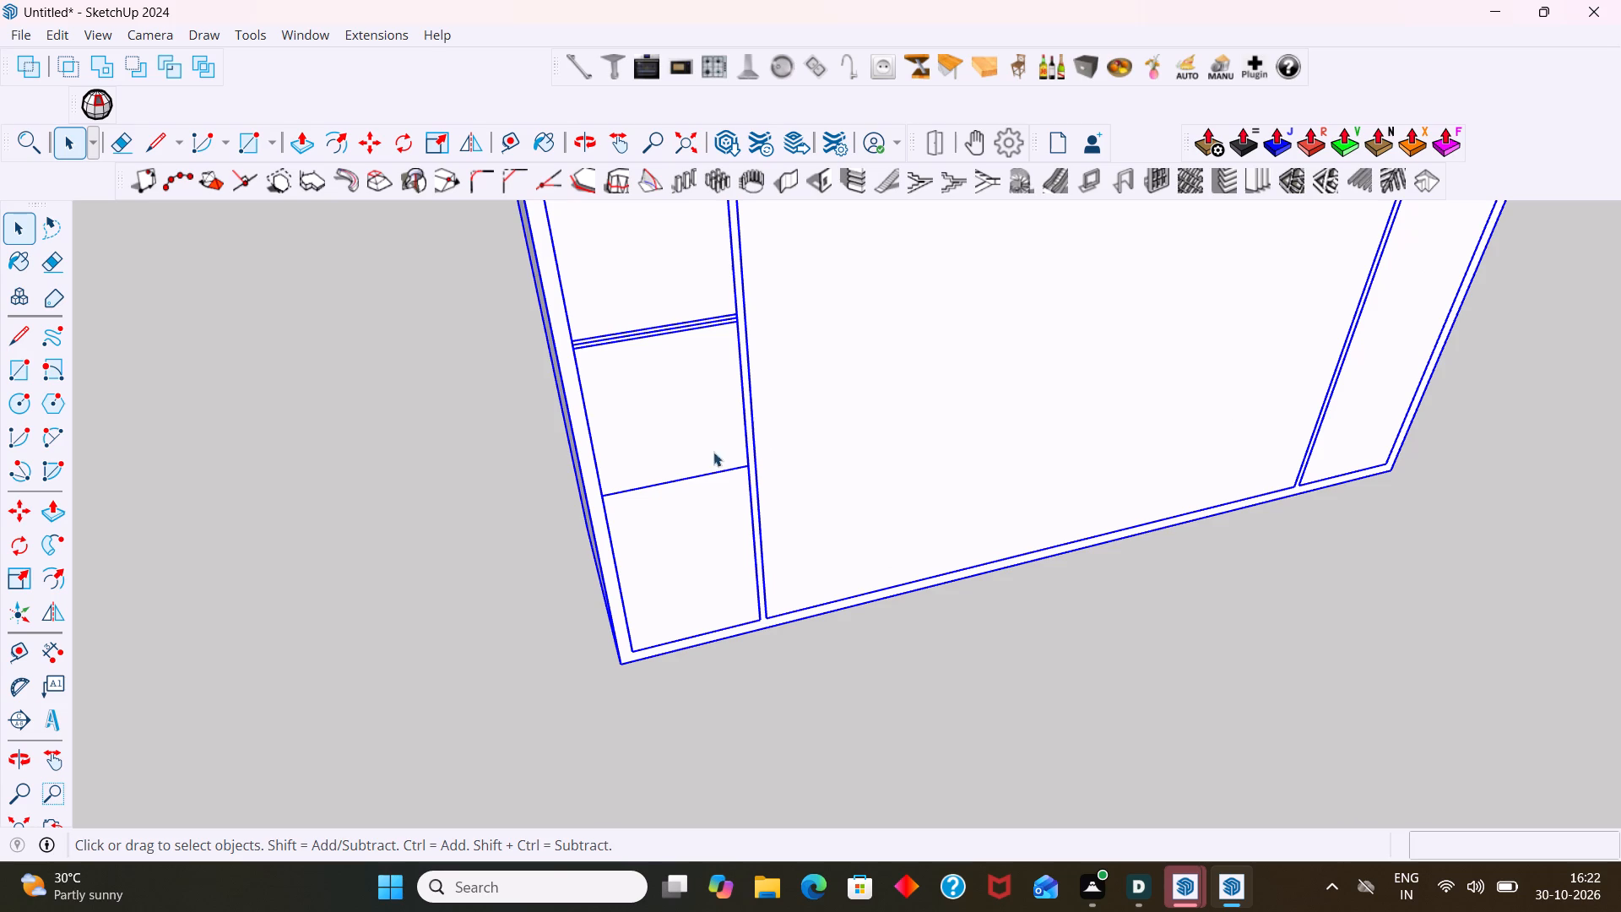
click(708, 475)
click(708, 477)
click(707, 481)
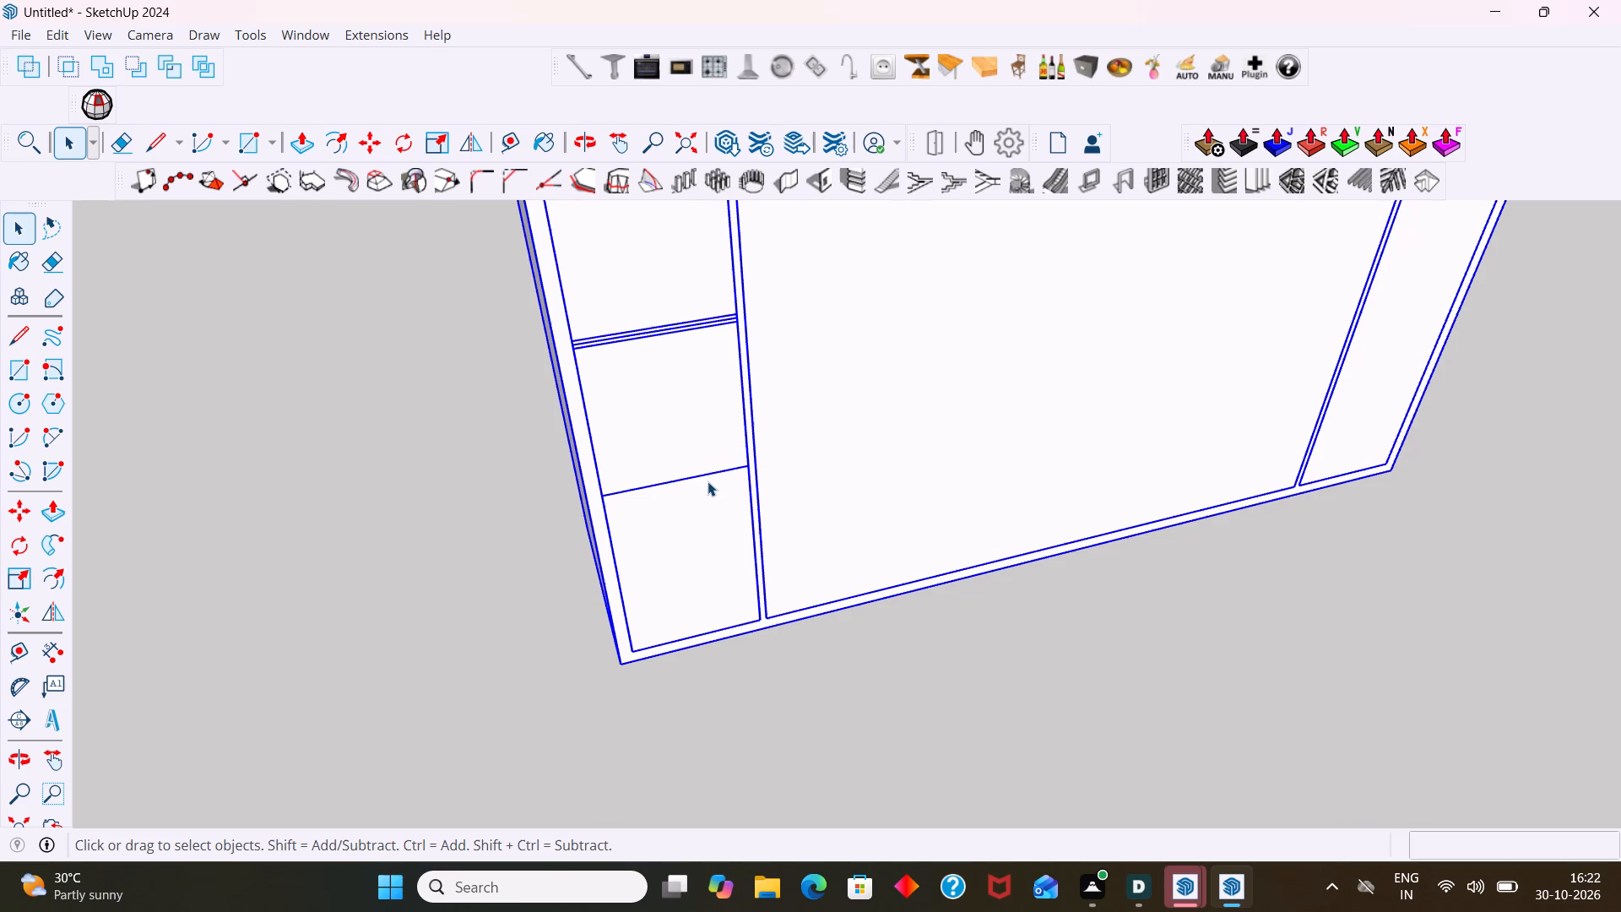
double_click(707, 479)
click(707, 475)
double_click(707, 475)
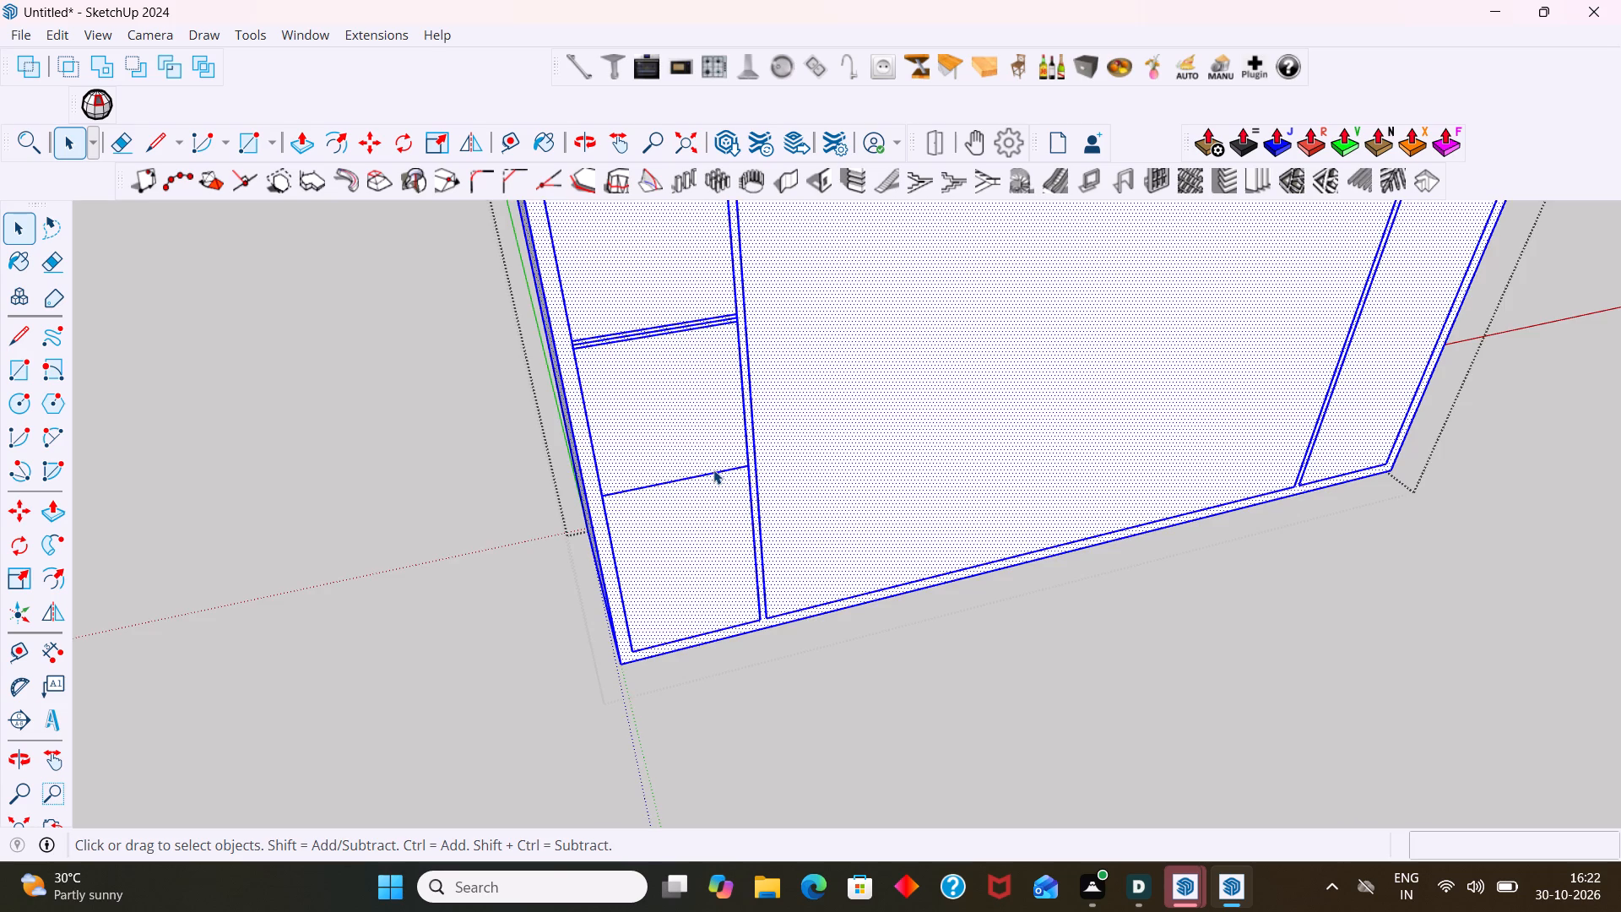
click(713, 470)
click(713, 470)
click(713, 470)
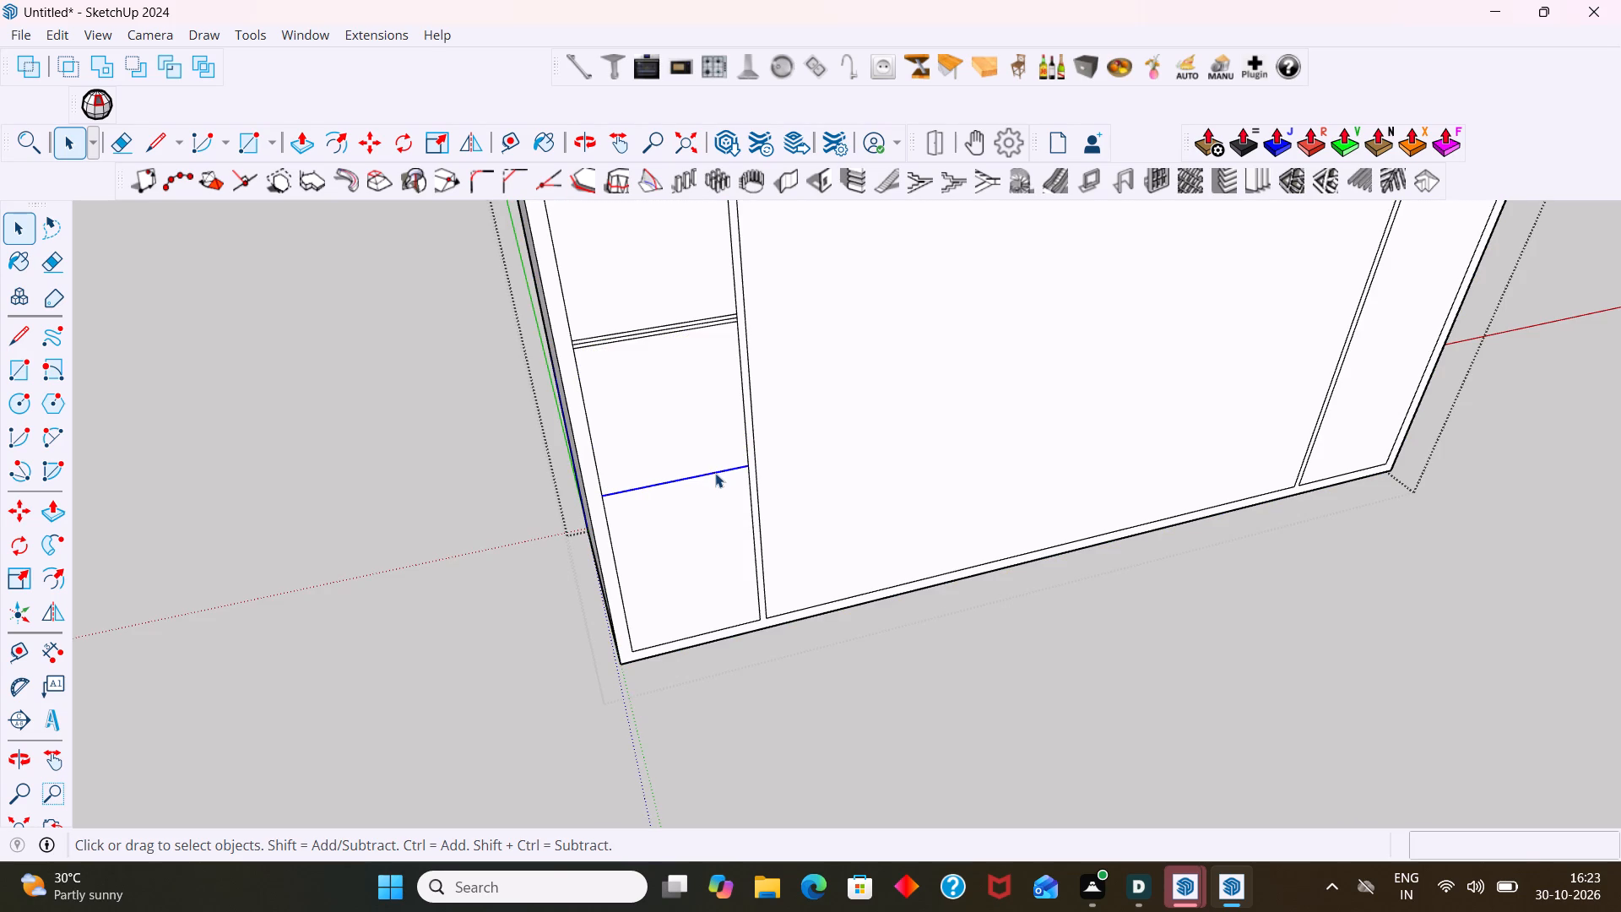
key(m)
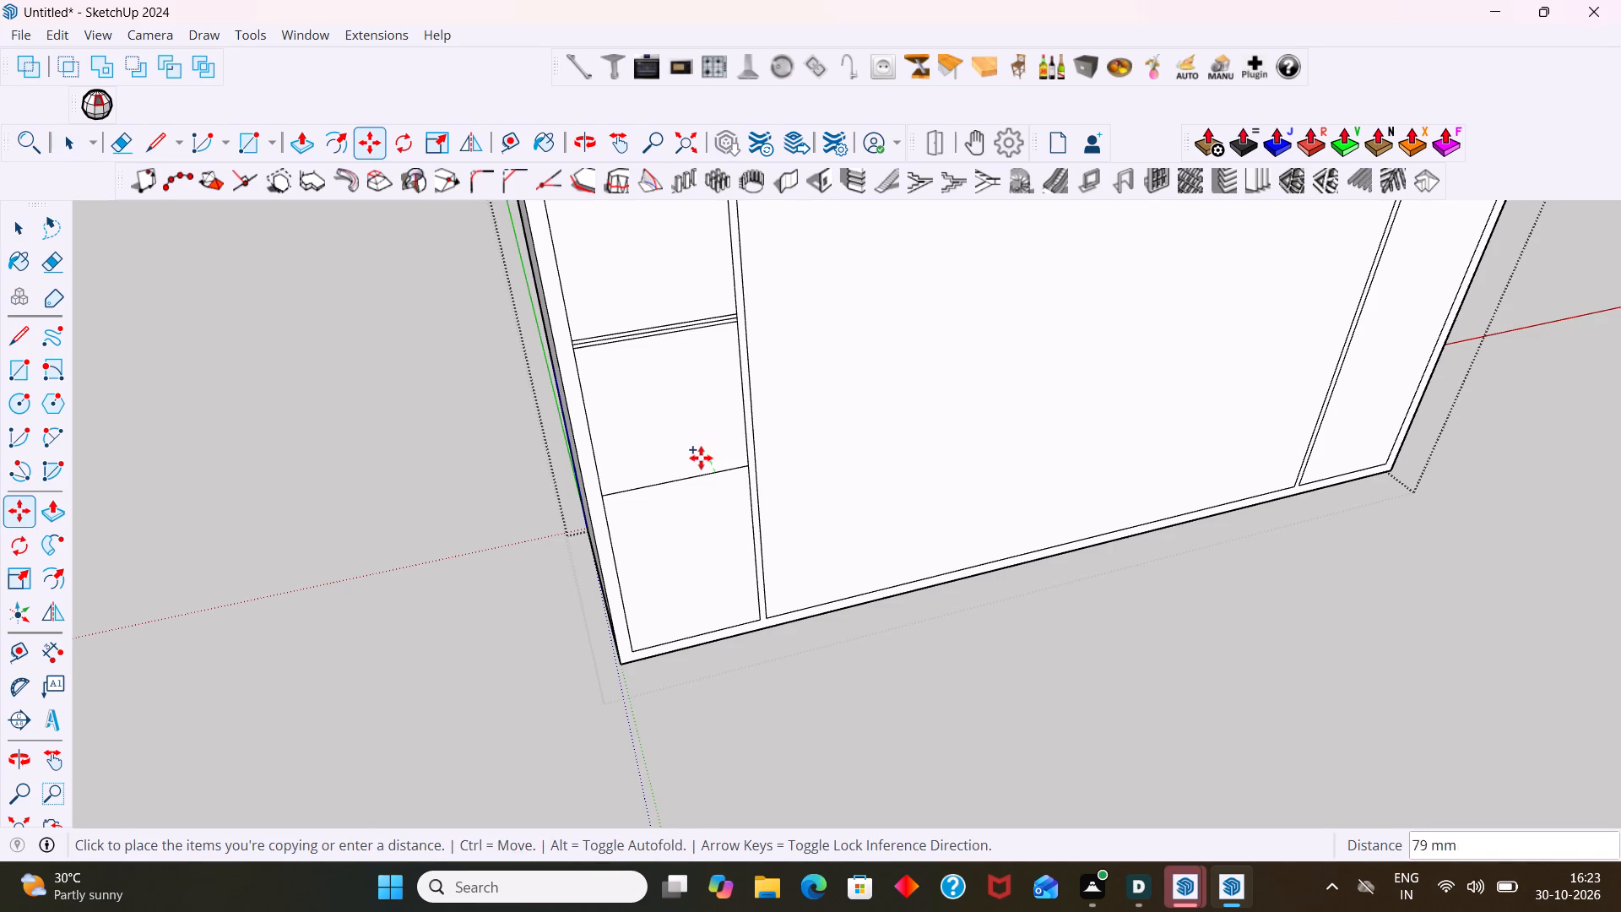
key(Up)
key(9)
key(Return)
Copy the lowest shelf's upper line 18 mm straight down to form the shelf's lower edge.
scroll(691, 479, up, 9)
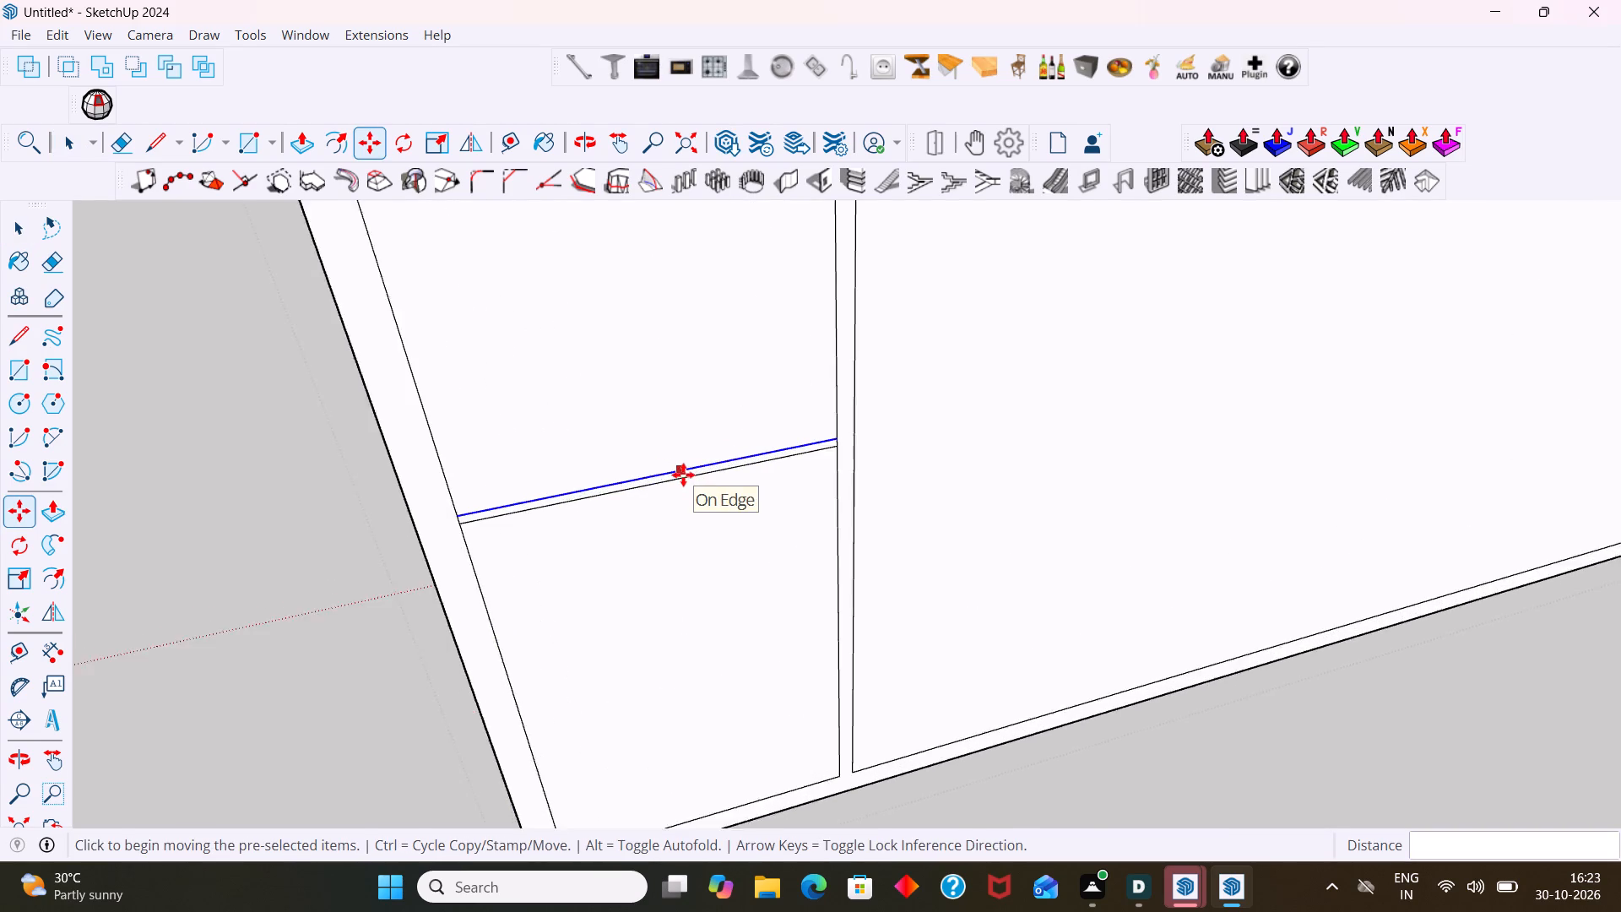
scroll(683, 475, up, 3)
click(679, 470)
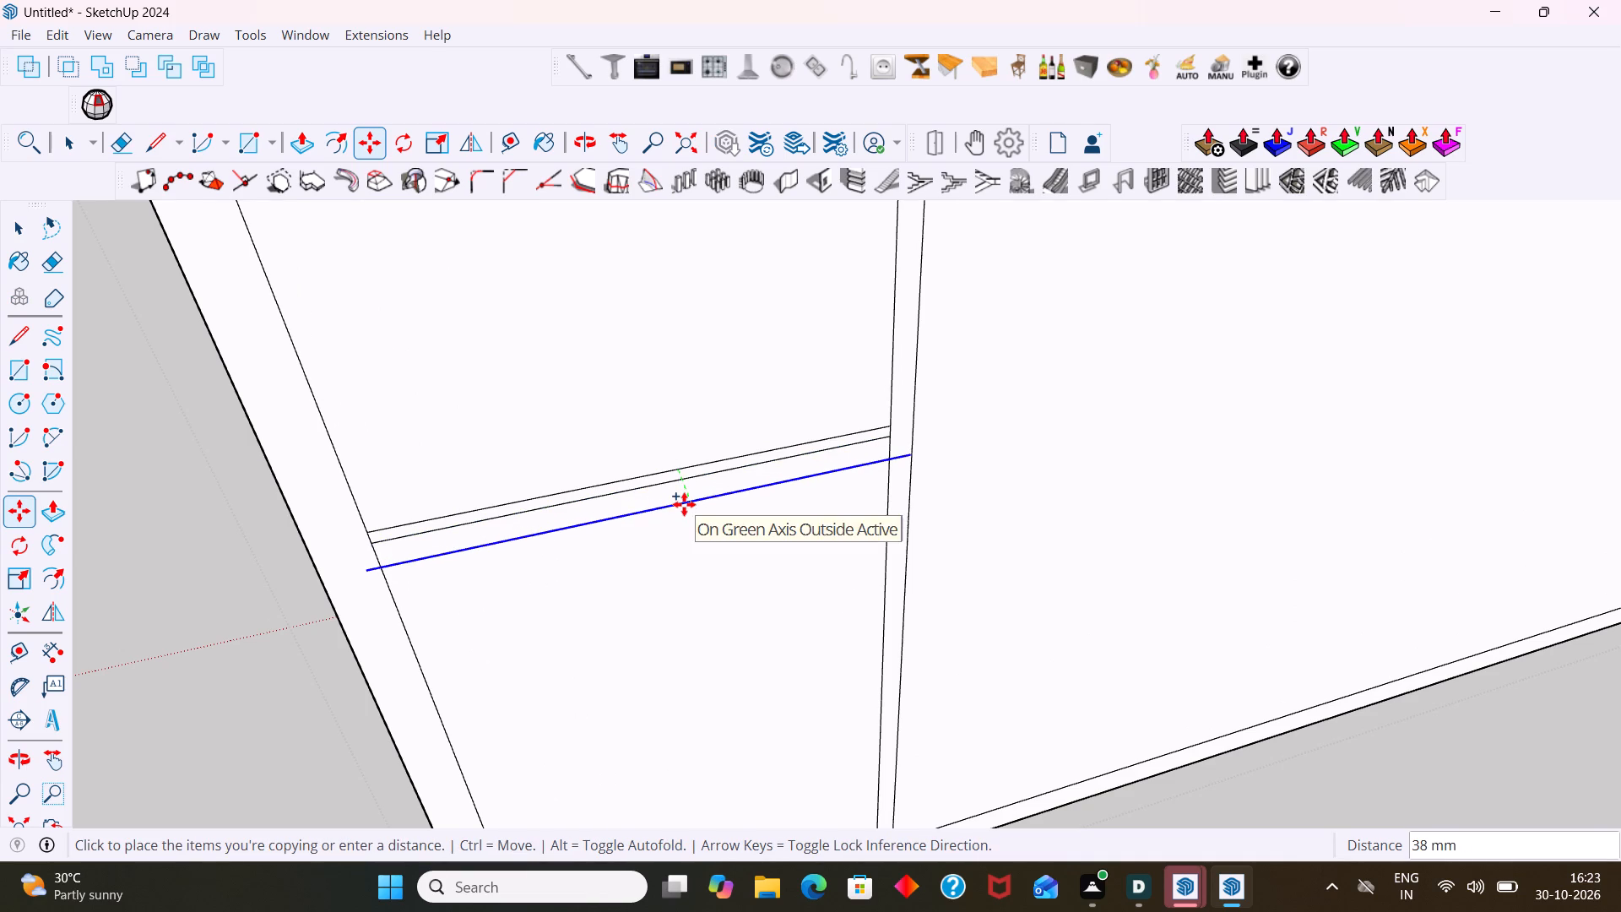
key(Up)
text(18)
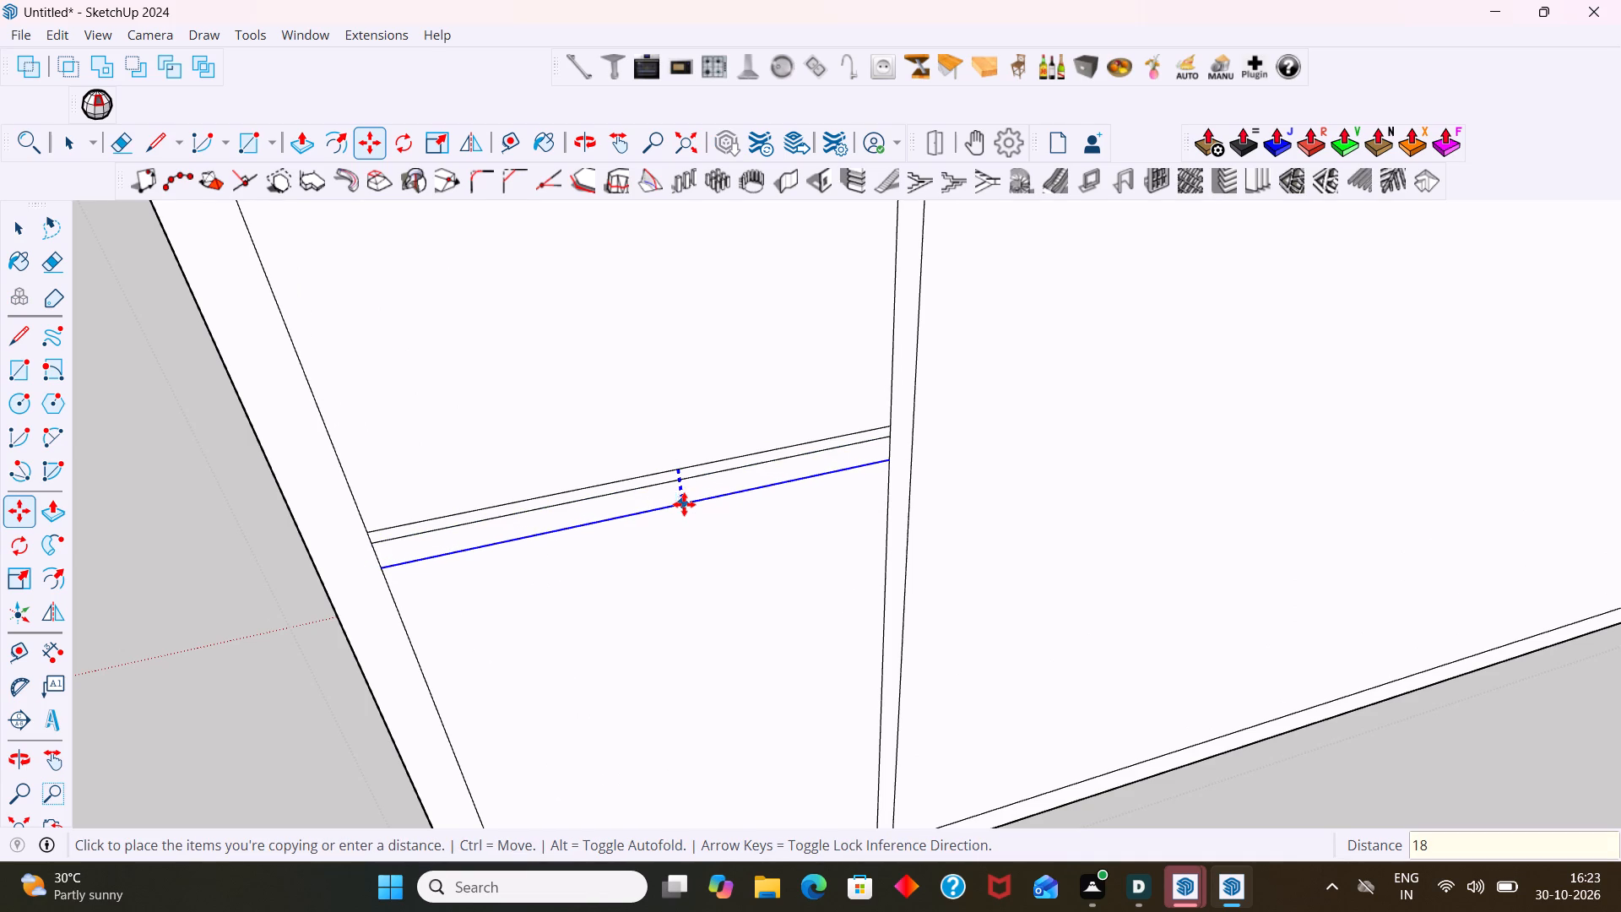
key(Return)
key(space)
Erase the middle lines of the left compartment's lowest and third shelves.
scroll(702, 518, down, 3)
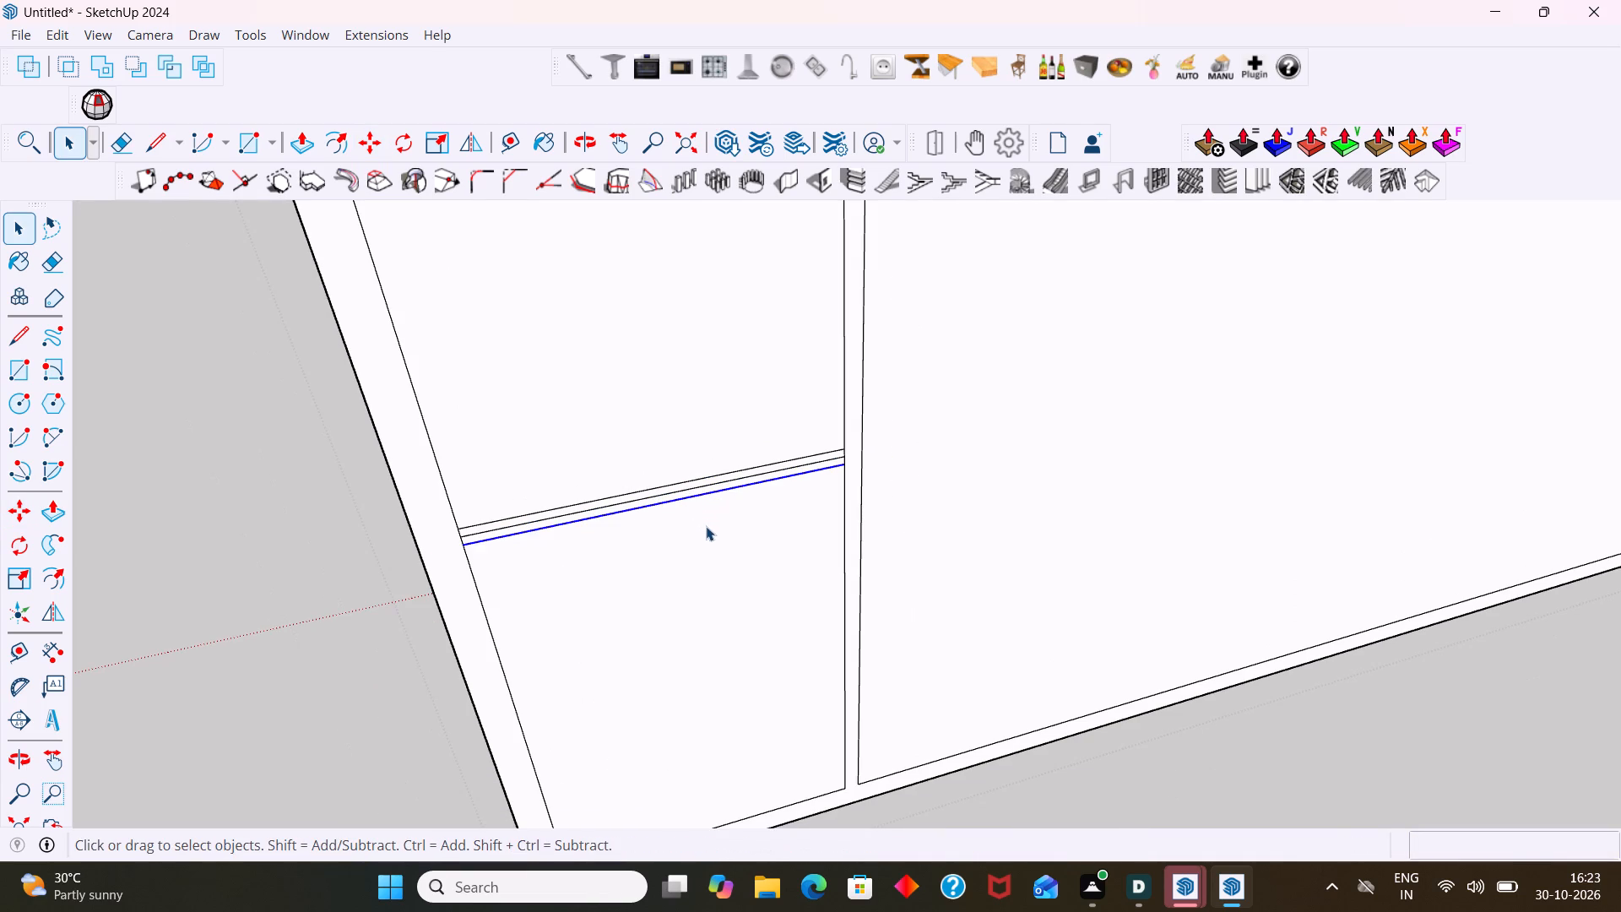
key(e)
scroll(694, 517, up, 3)
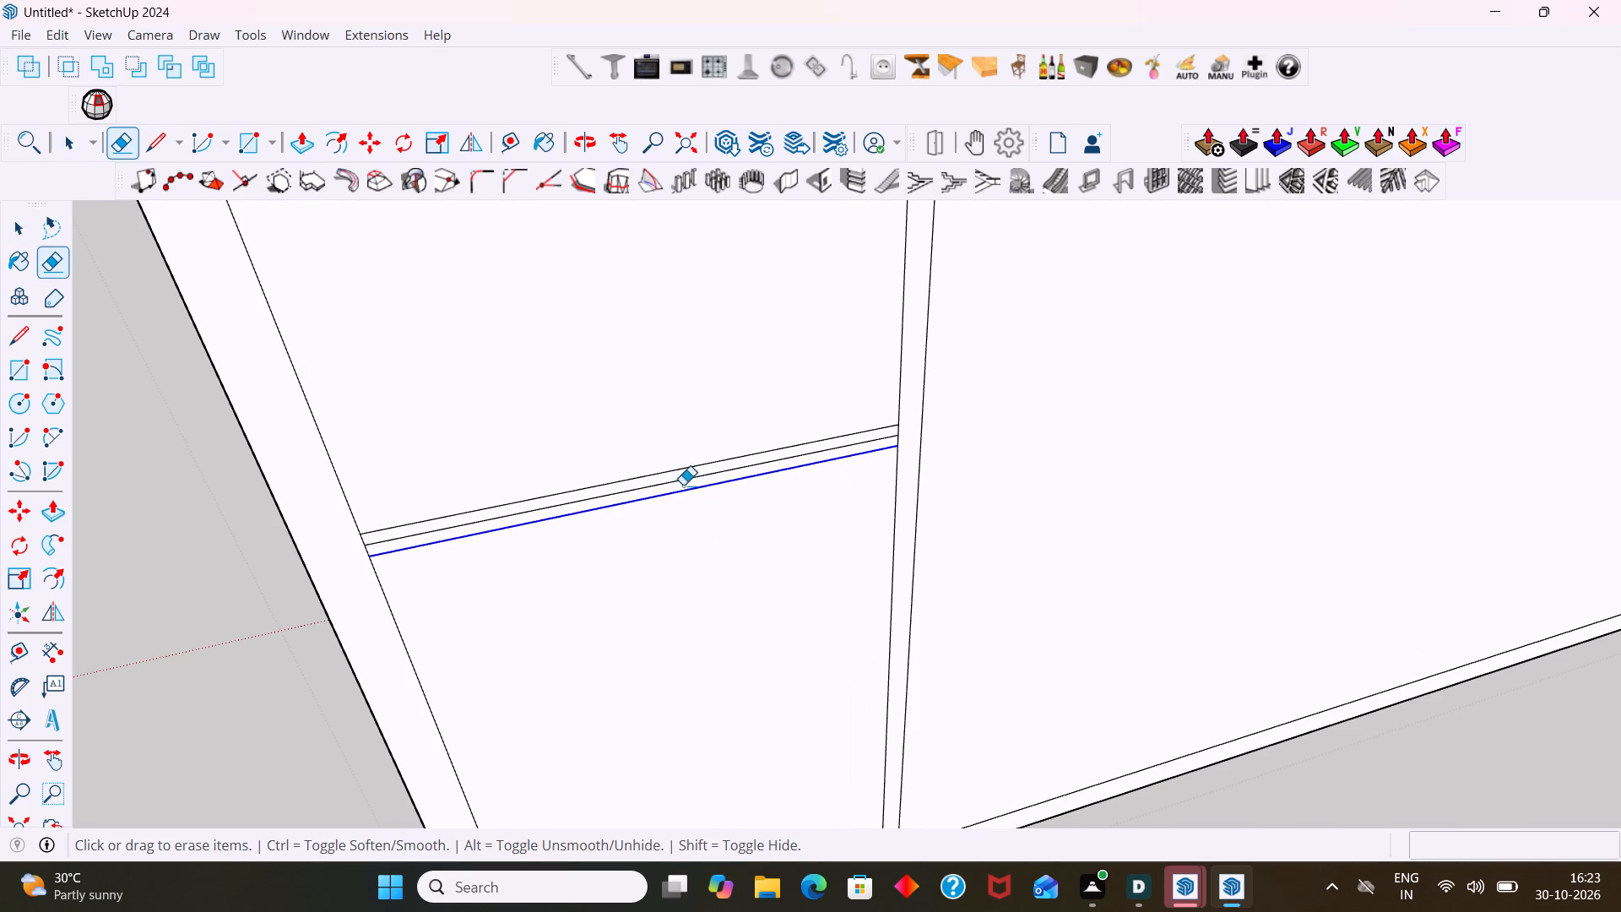
click(682, 480)
scroll(683, 480, down, 7)
middle_drag(695, 479, 714, 679)
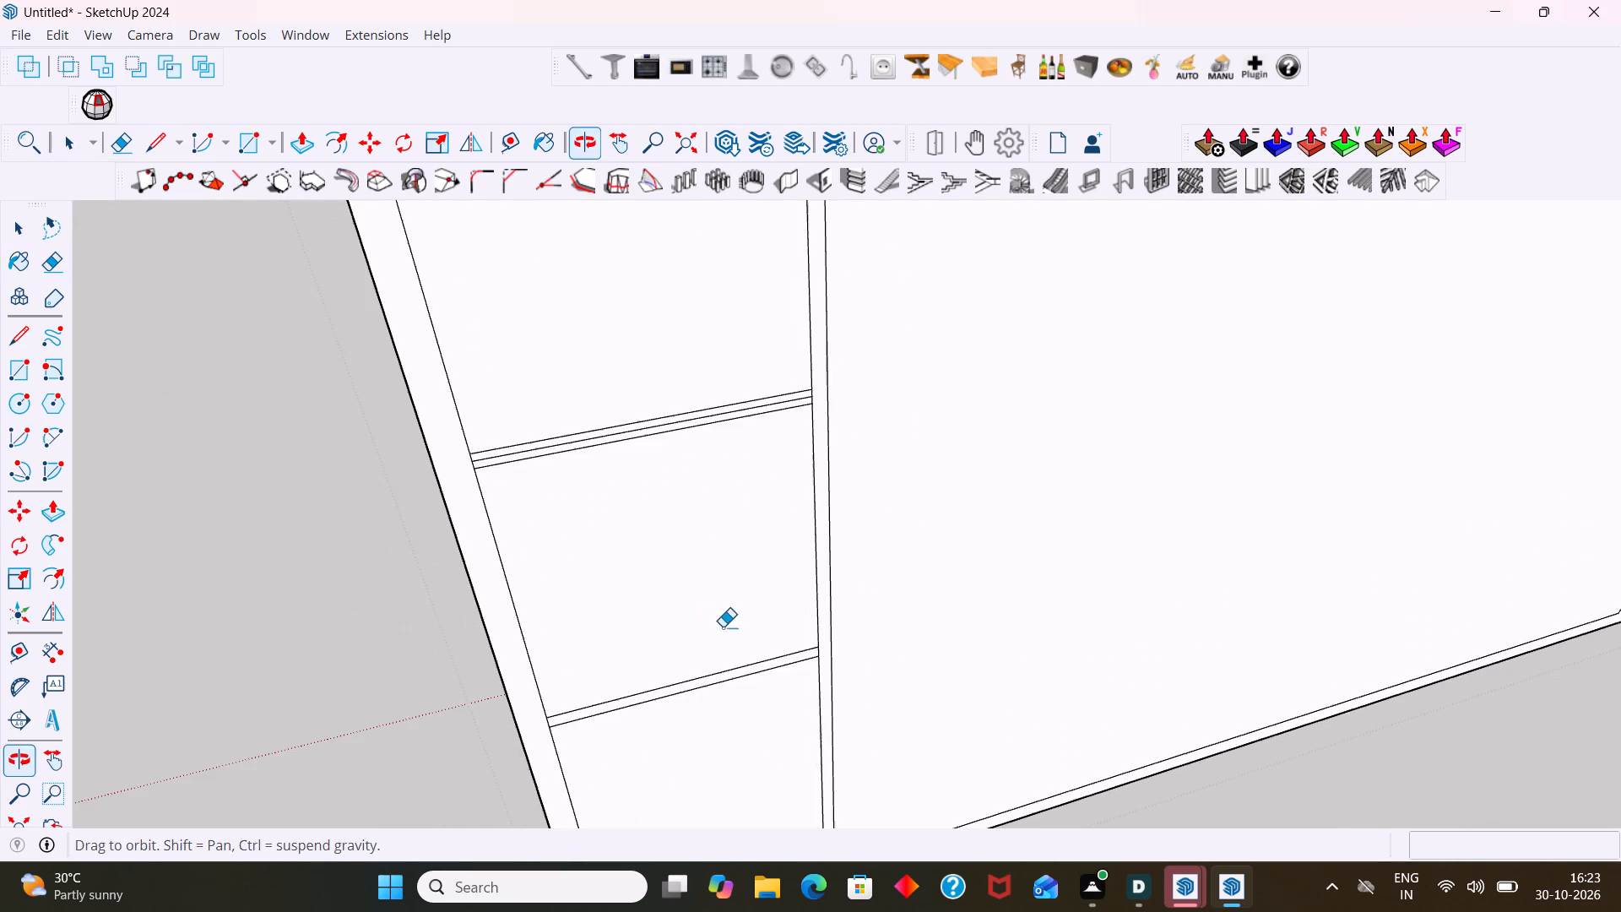
scroll(672, 464, up, 5)
click(657, 402)
scroll(657, 401, down, 6)
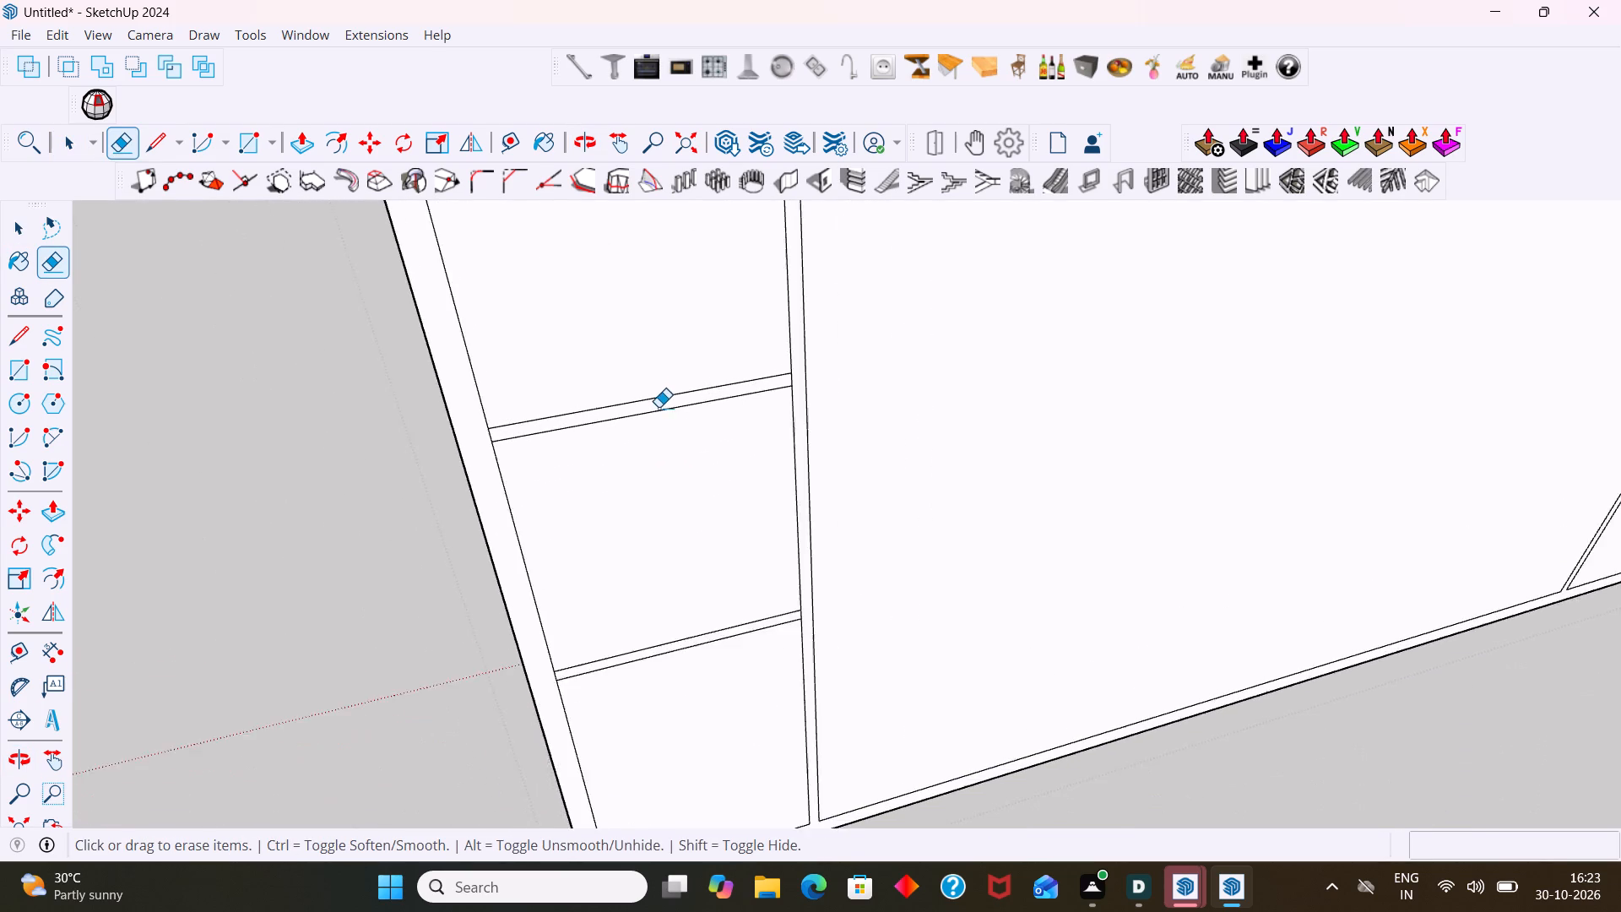
Examine the shelf and divider layout on the box's front from several angles, then close the group.
scroll(659, 407, down, 8)
middle_drag(675, 452, 761, 670)
scroll(695, 497, up, 3)
scroll(686, 496, down, 6)
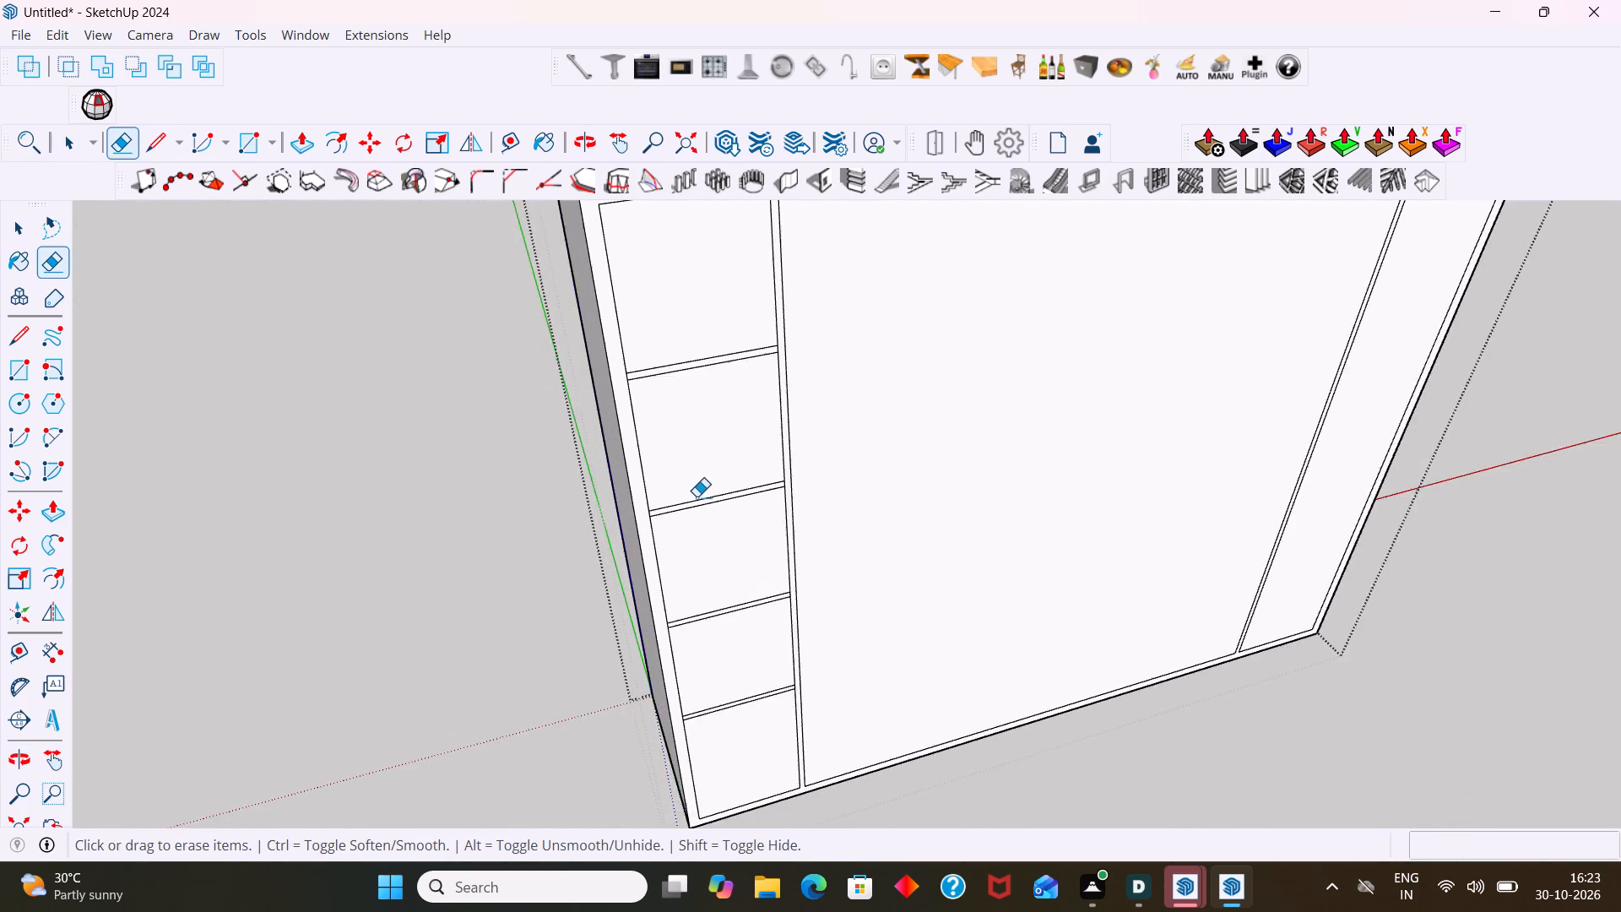
scroll(697, 497, down, 7)
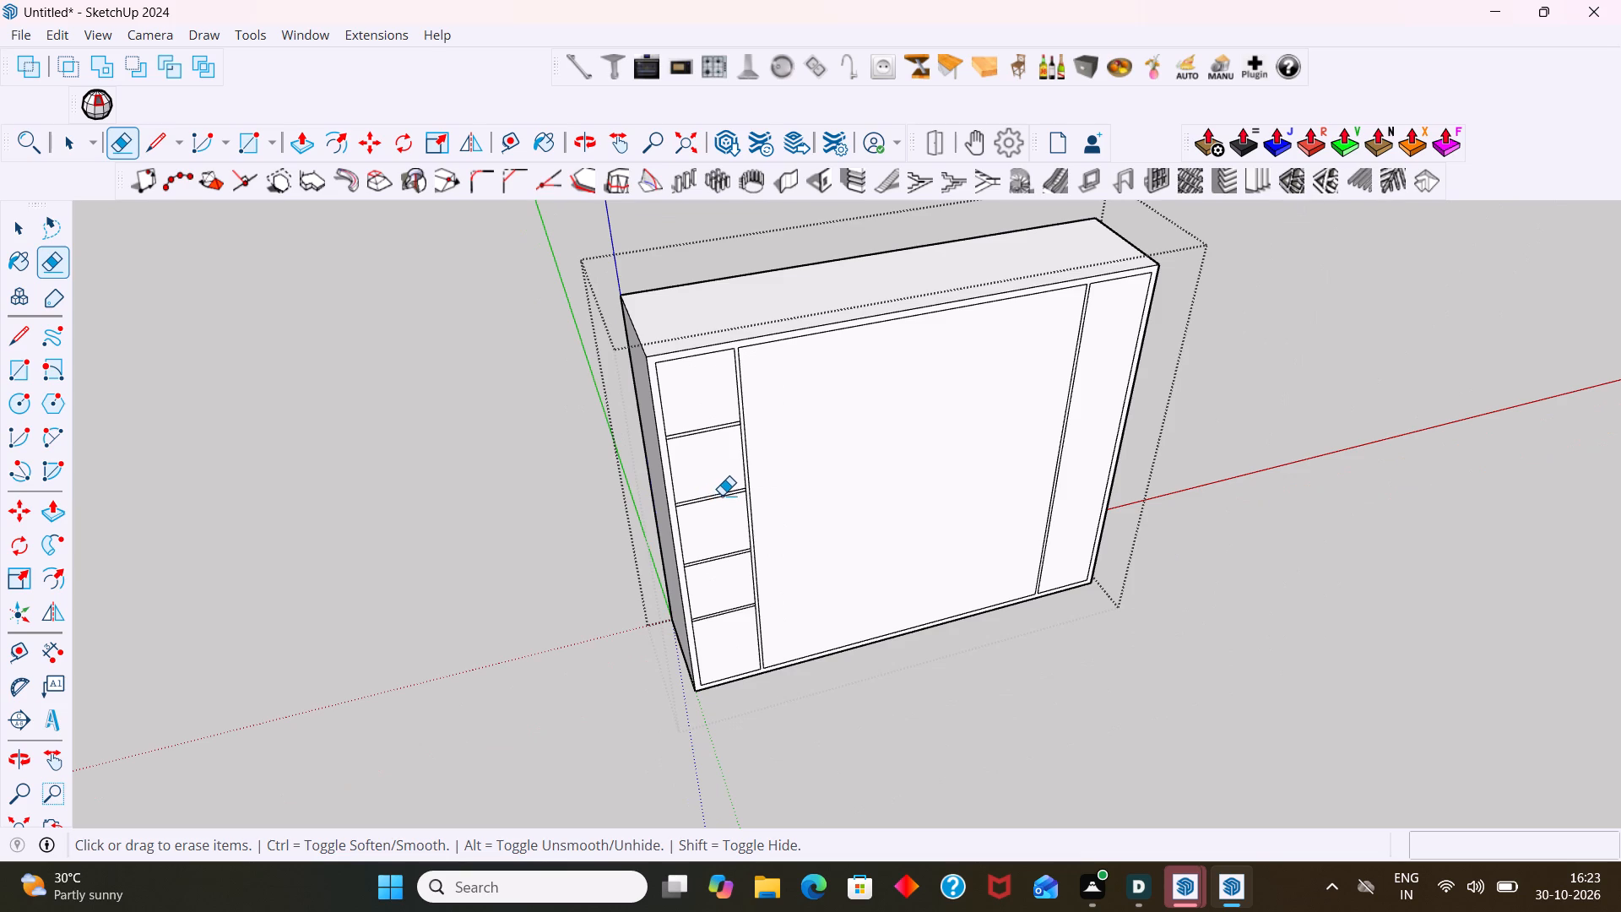
key(space)
scroll(720, 521, down, 2)
middle_drag(707, 687, 707, 665)
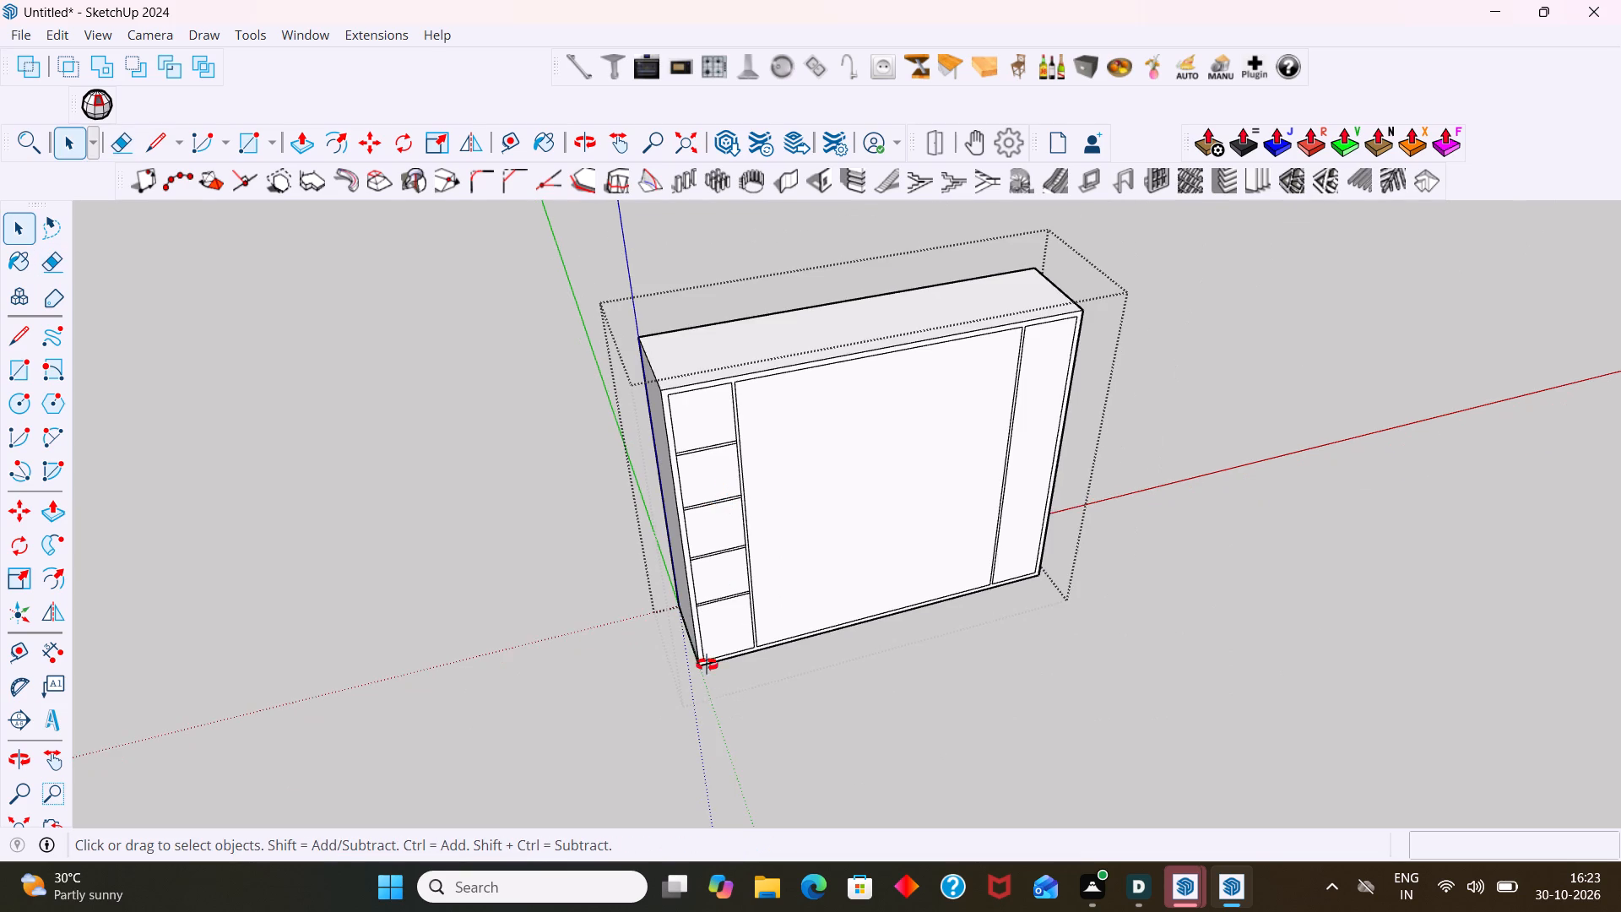
middle_drag(707, 665, 671, 565)
scroll(693, 624, up, 6)
shift+middle_drag(699, 635, 605, 517)
scroll(658, 579, up, 3)
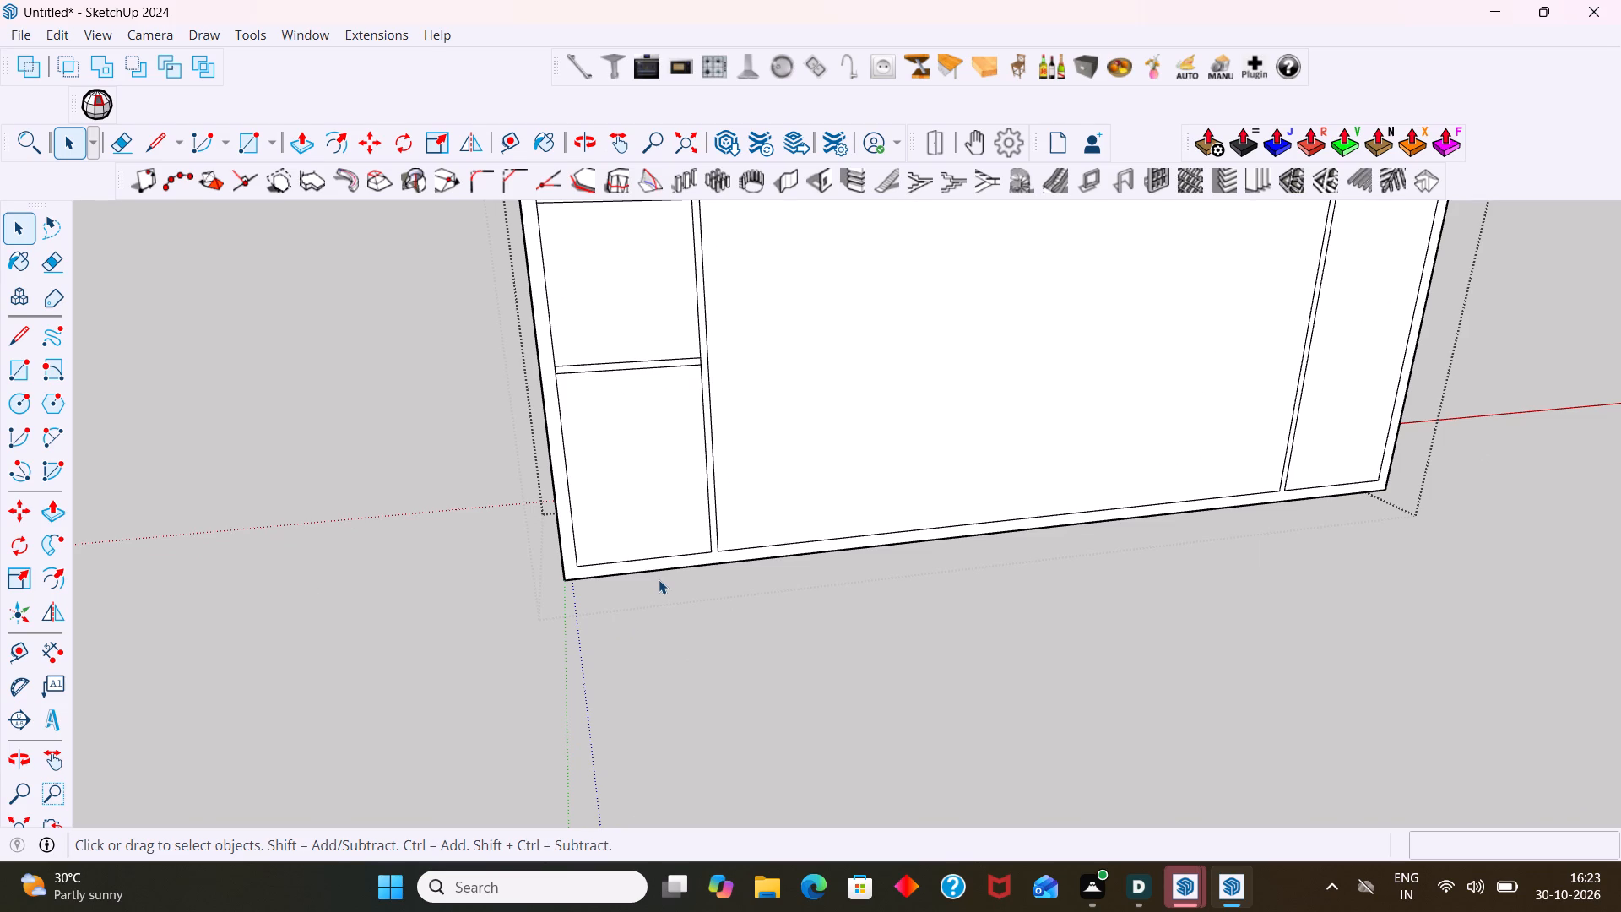
middle_drag(630, 502, 627, 611)
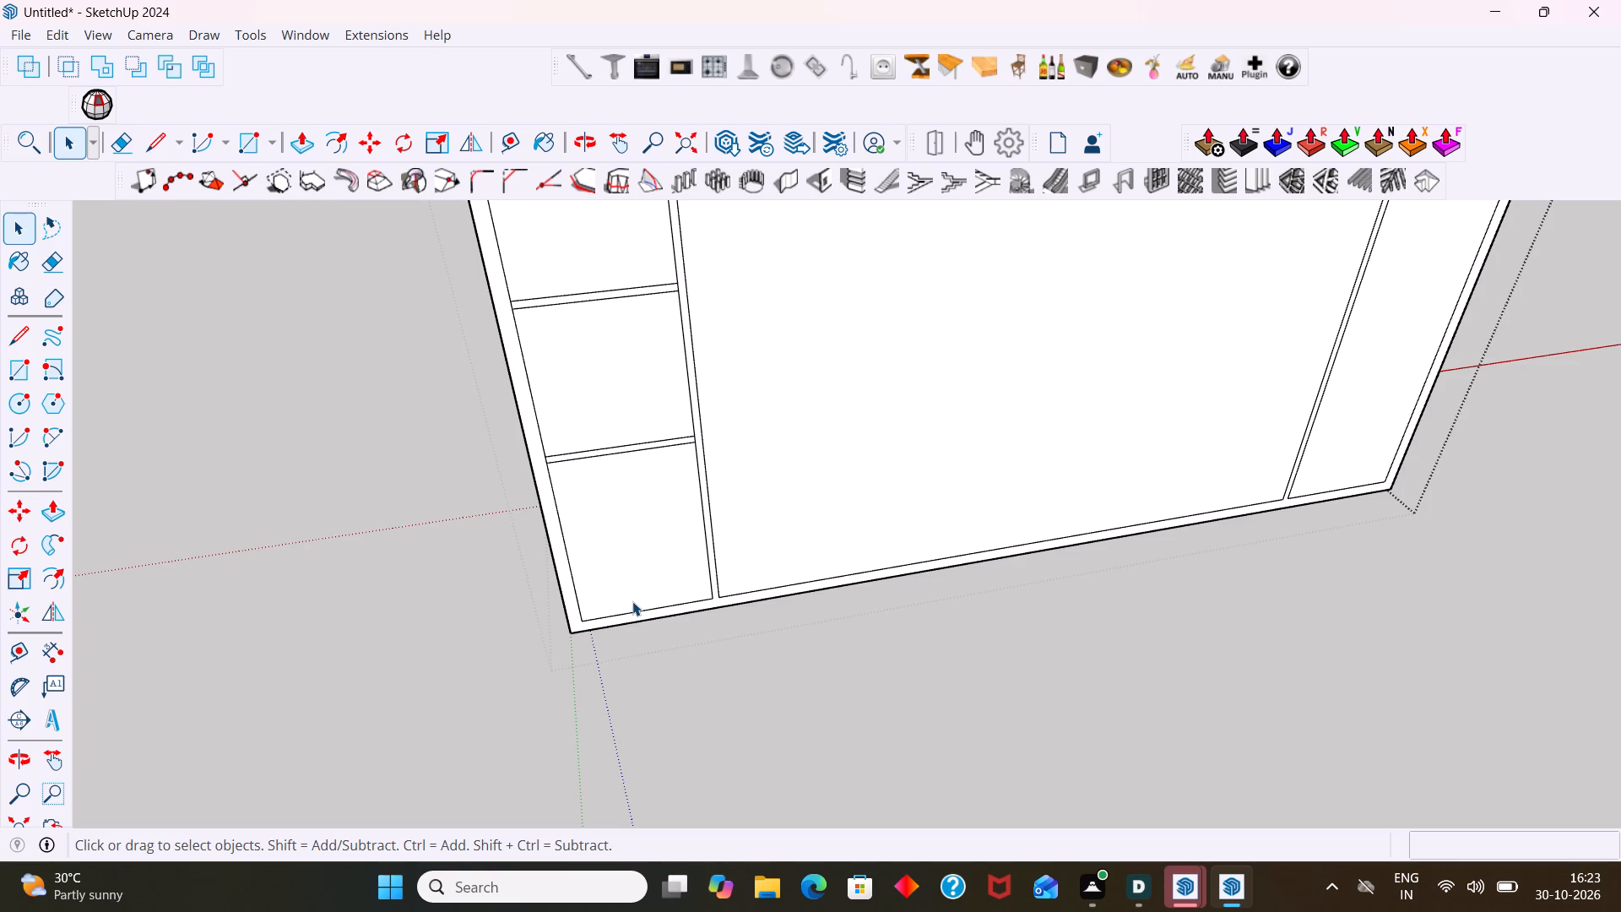
scroll(615, 577, down, 1)
scroll(599, 475, down, 1)
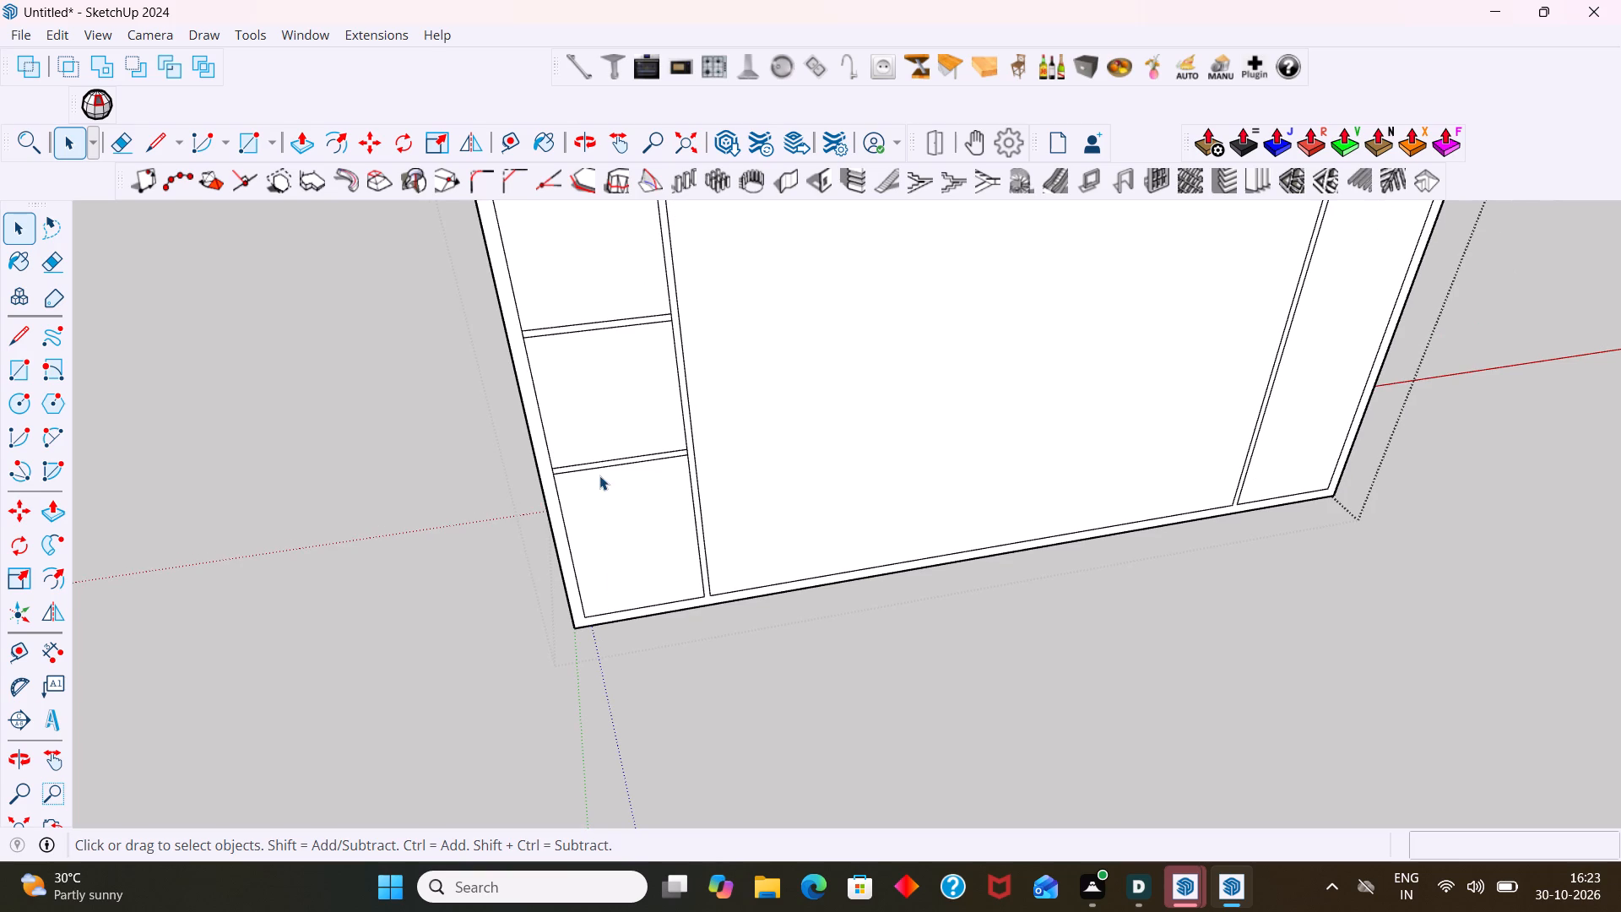
scroll(599, 475, down, 8)
middle_drag(594, 447, 598, 577)
scroll(599, 508, down, 2)
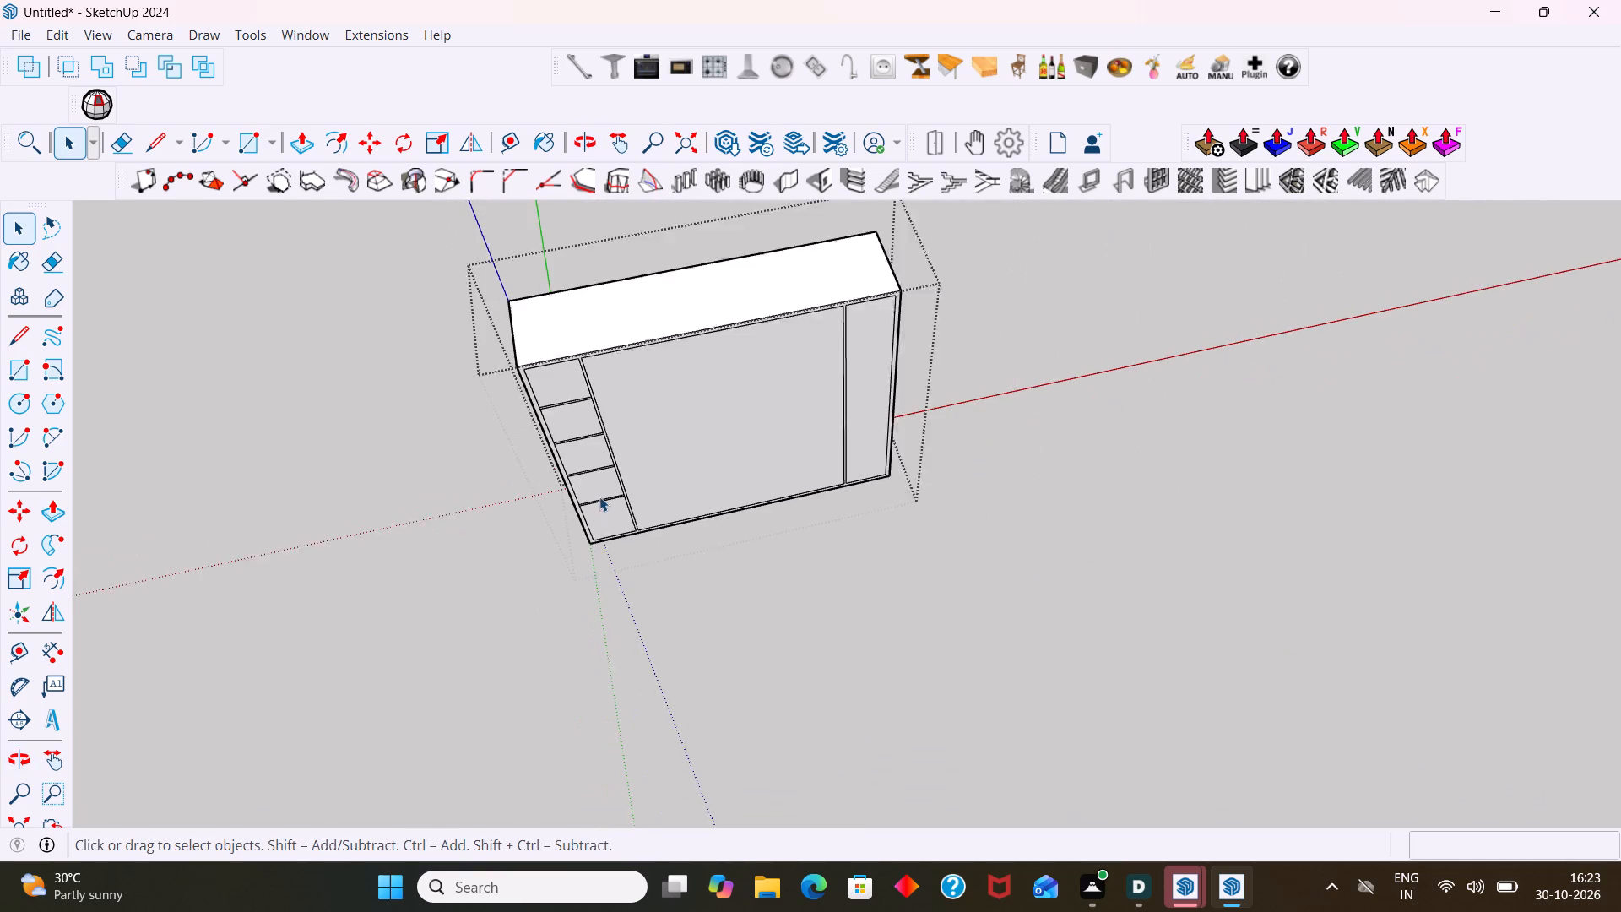
scroll(599, 497, down, 2)
middle_drag(618, 479, 652, 374)
scroll(628, 502, up, 2)
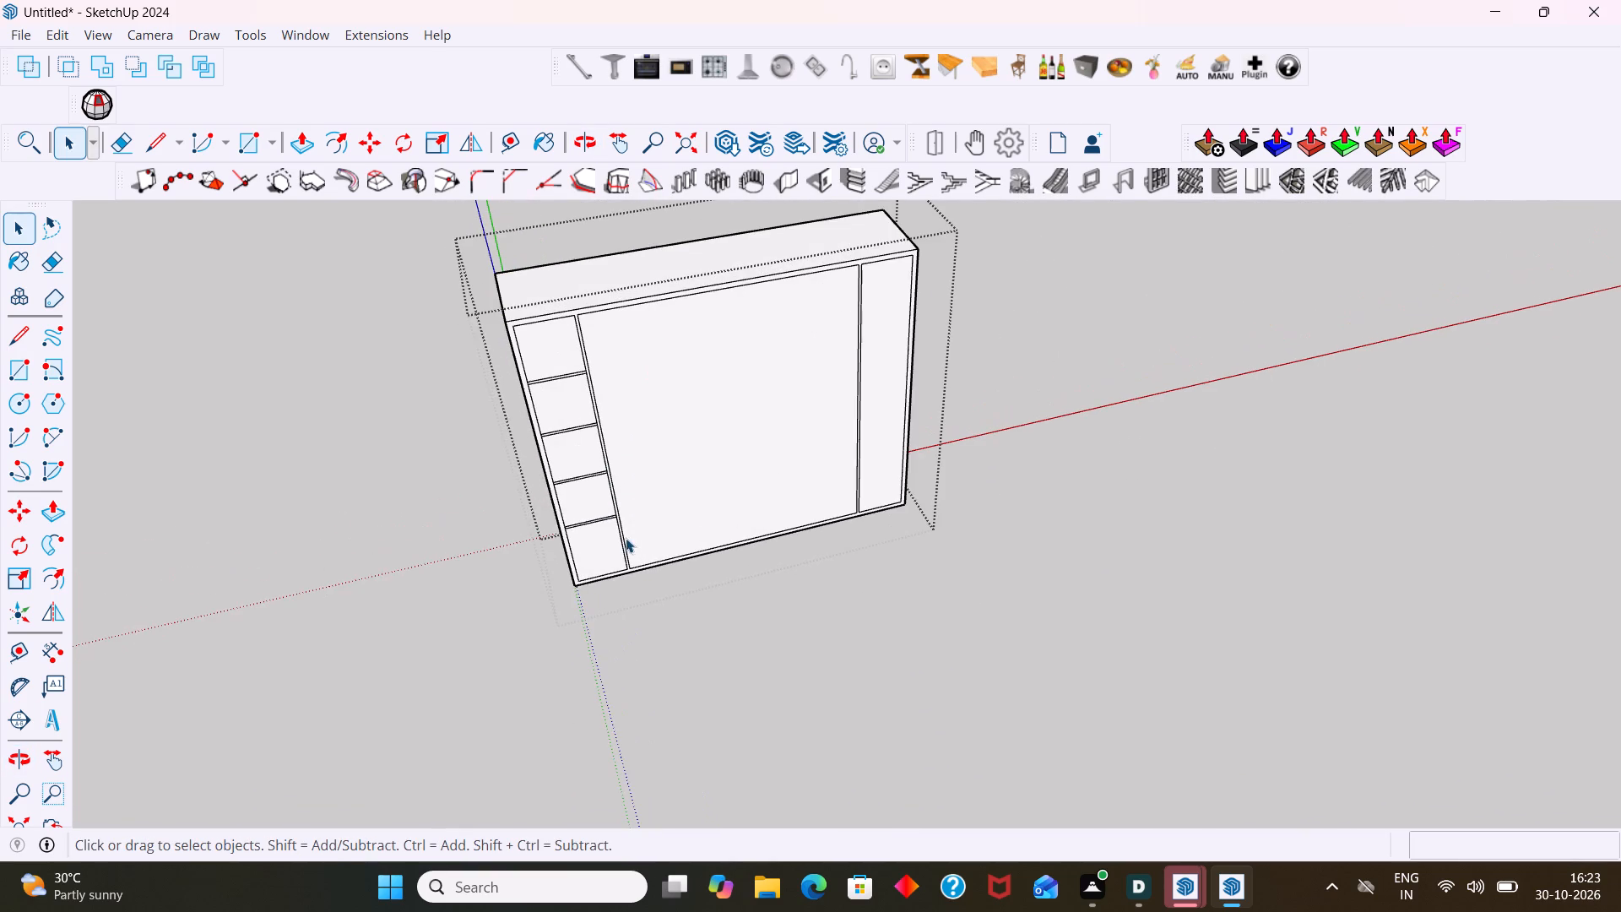
middle_drag(626, 538, 608, 541)
shift+middle_drag(622, 548, 577, 706)
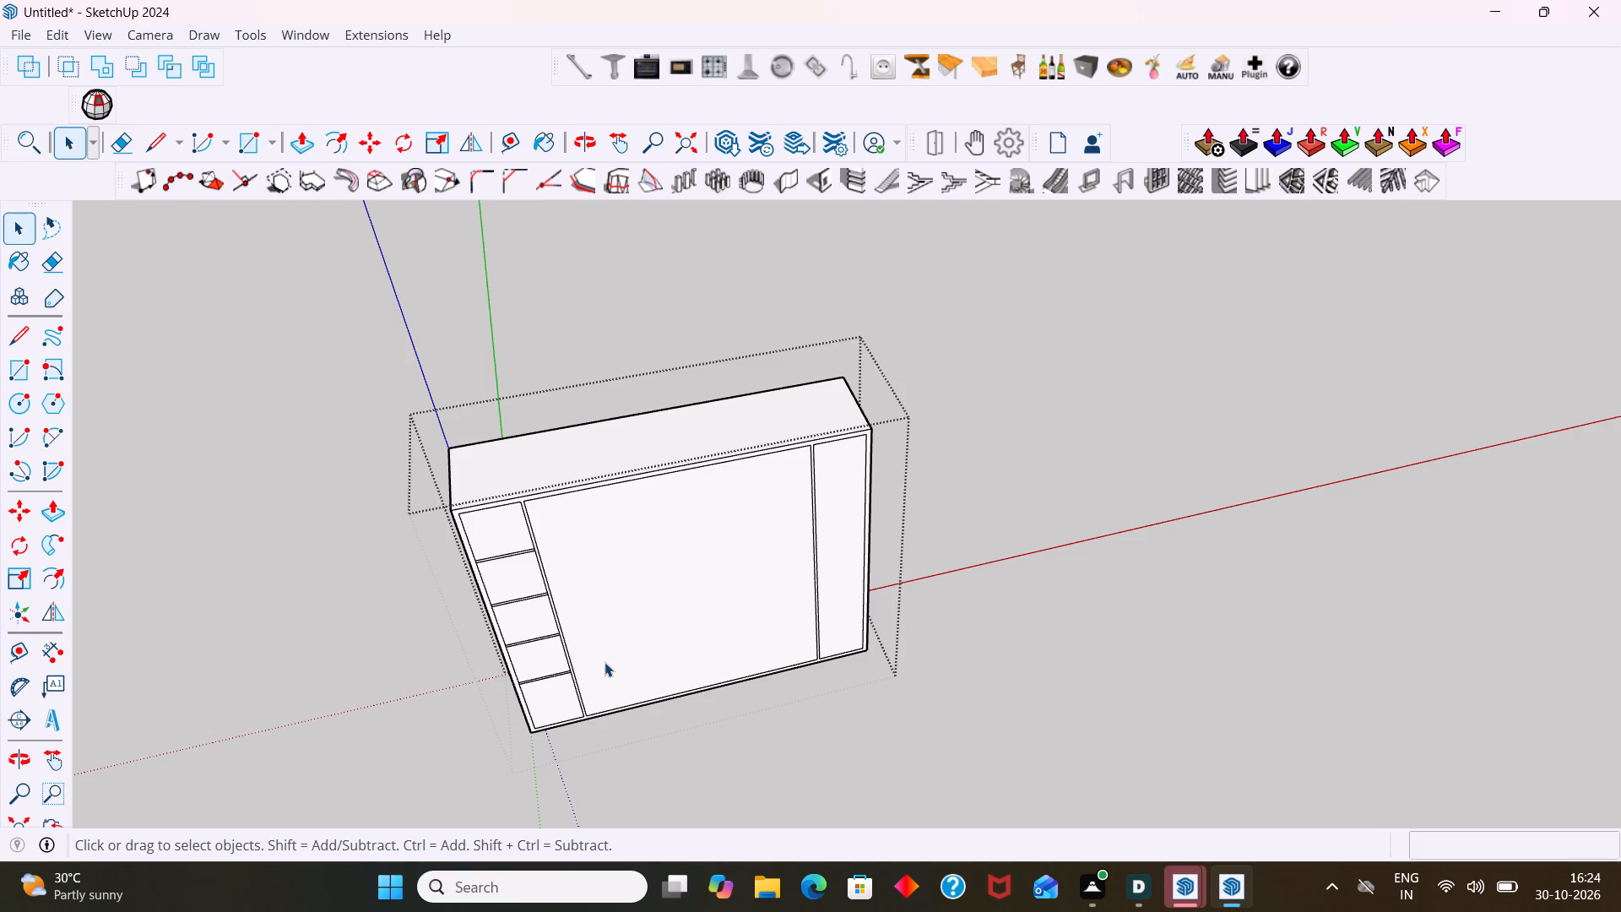
middle_drag(606, 709, 543, 613)
middle_drag(568, 666, 527, 562)
scroll(563, 681, up, 6)
scroll(655, 668, down, 2)
click(1164, 572)
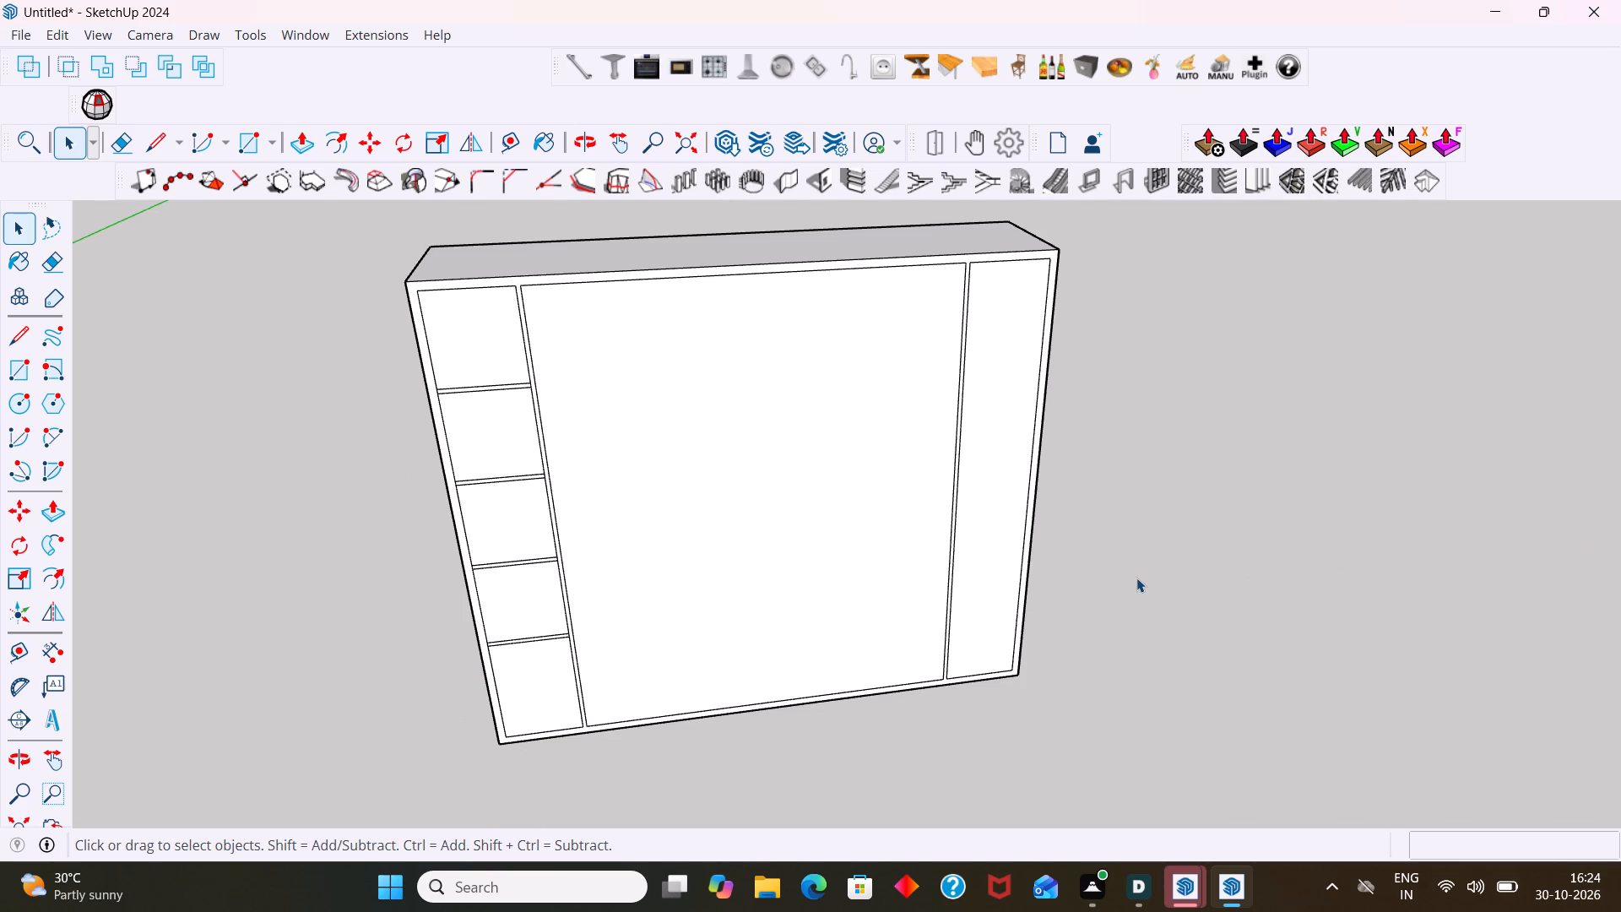
Place a guide line on the box's top face, parallel to its rear edge at an 18 mm offset.
middle_drag(743, 560, 706, 622)
middle_drag(703, 619, 693, 692)
middle_drag(664, 603, 636, 677)
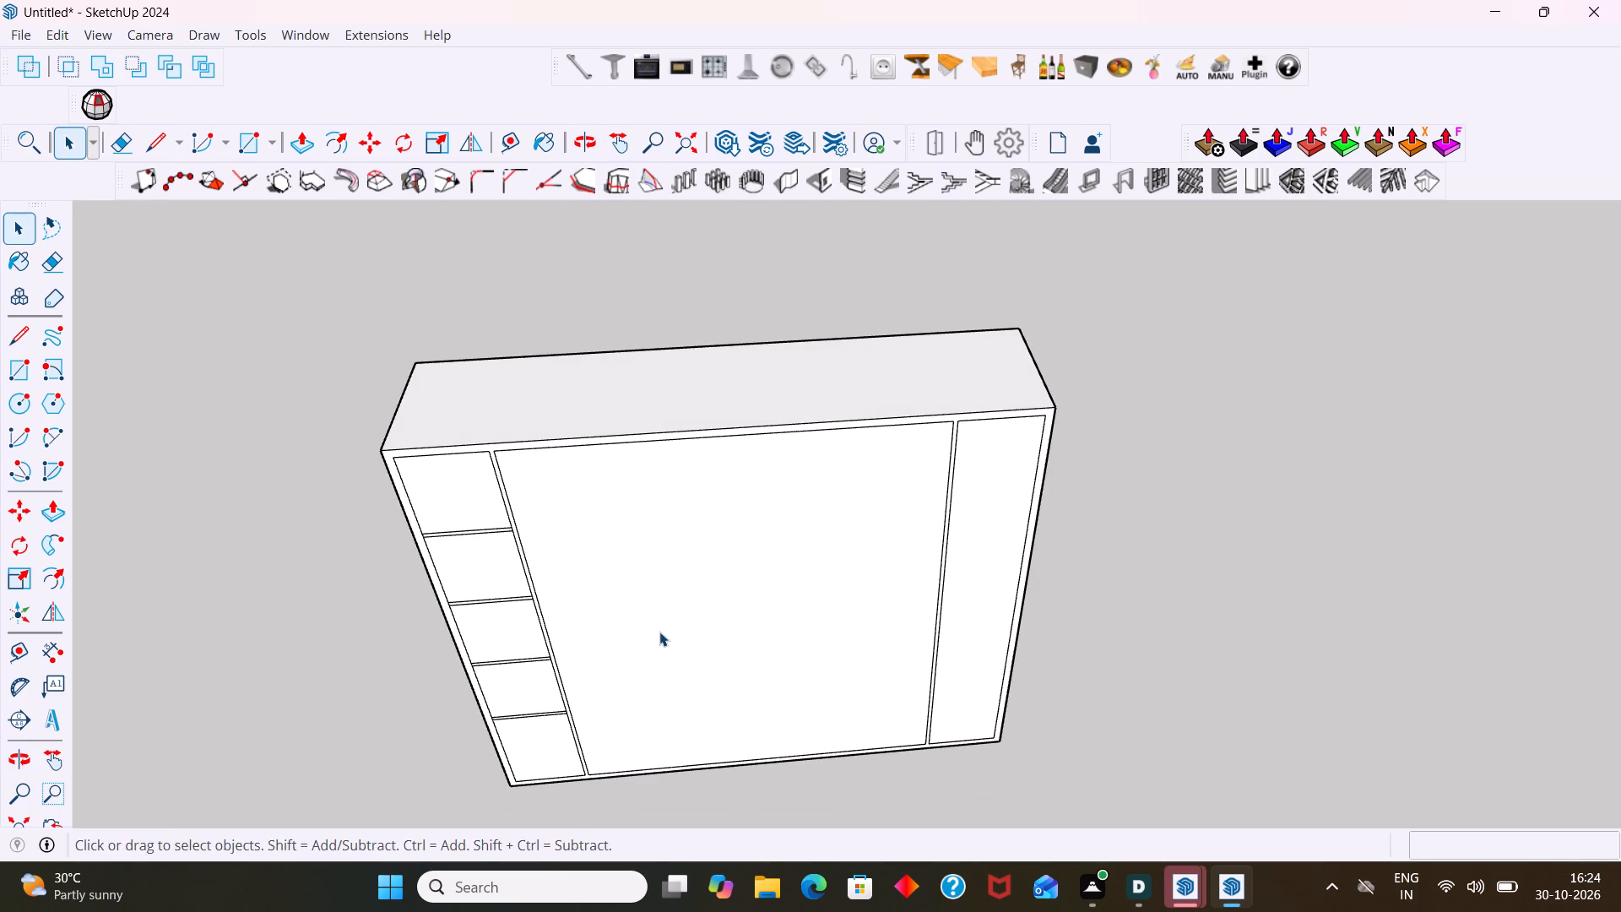
key(t)
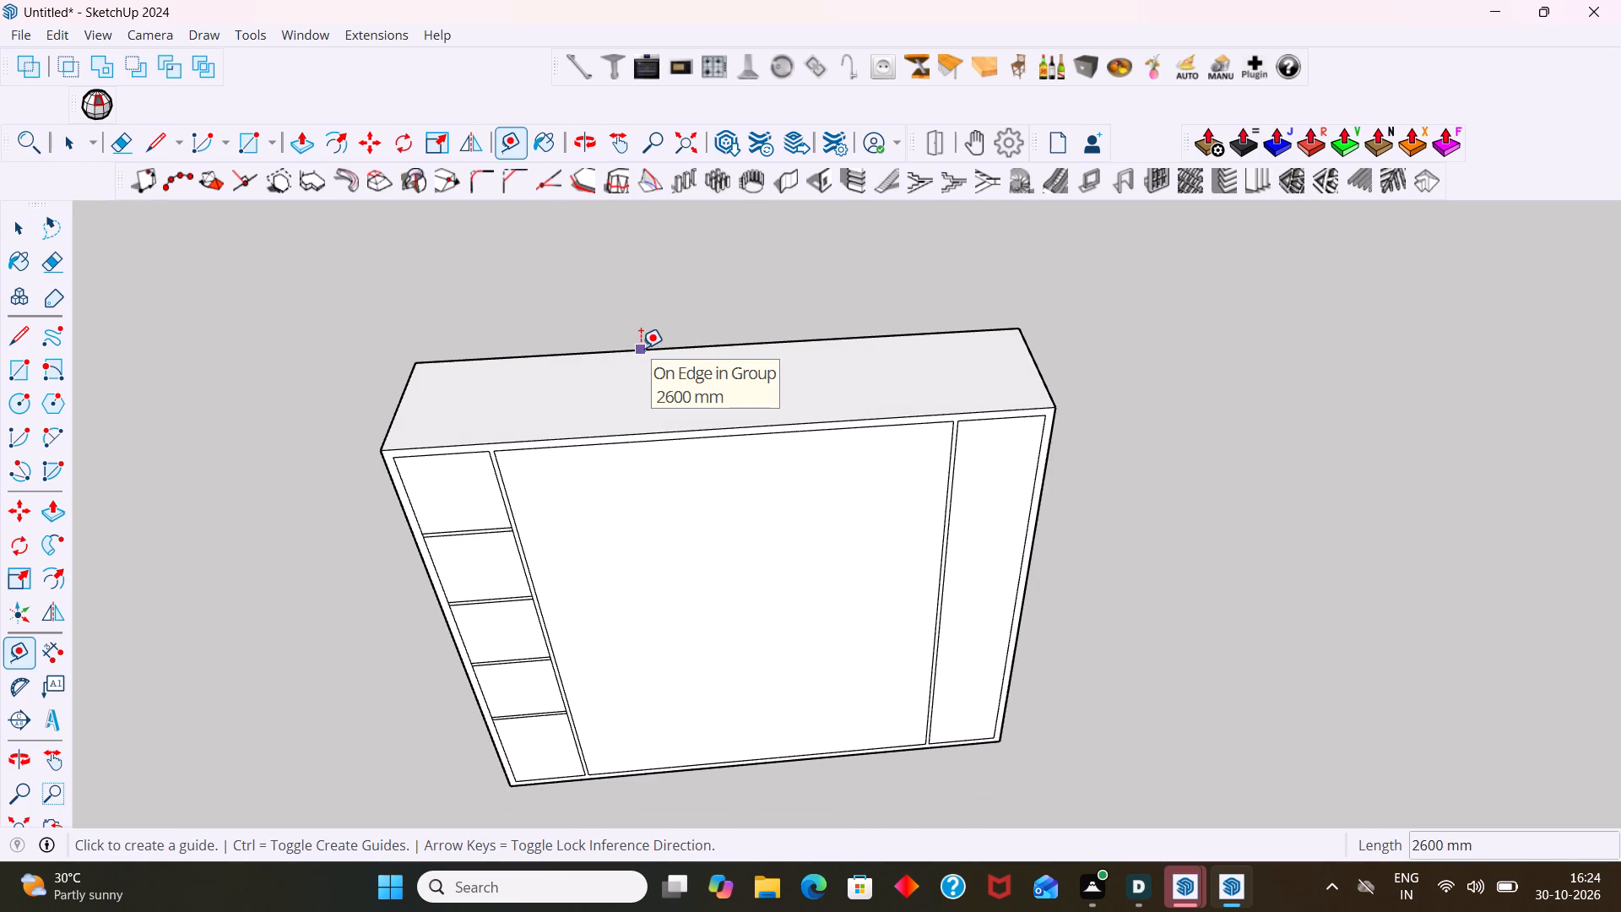
click(639, 347)
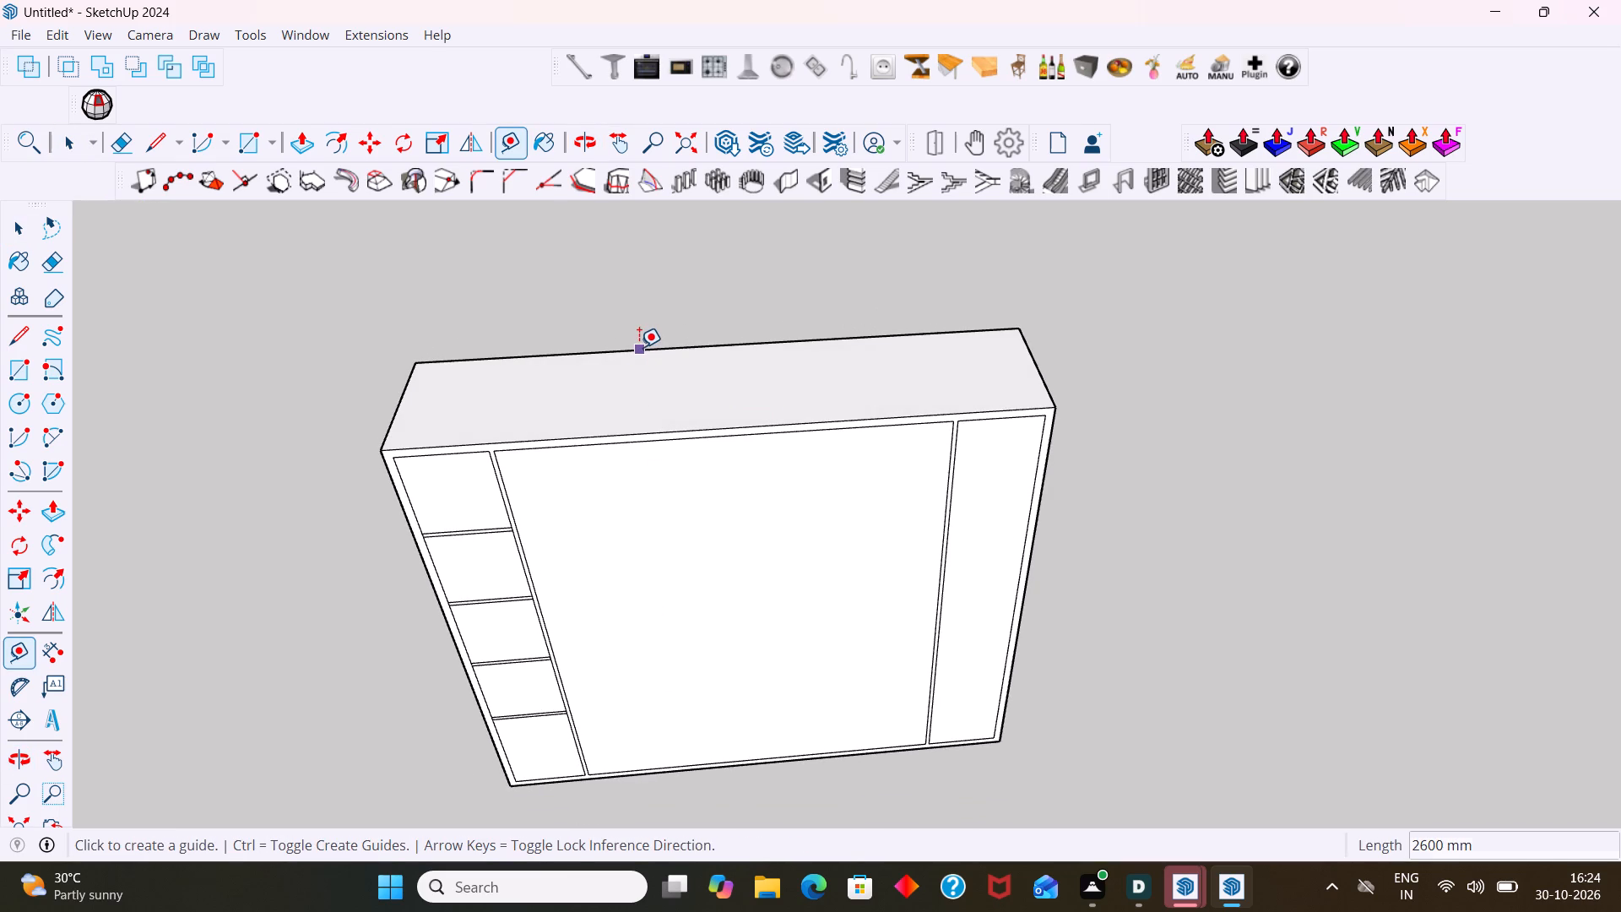
text(18)
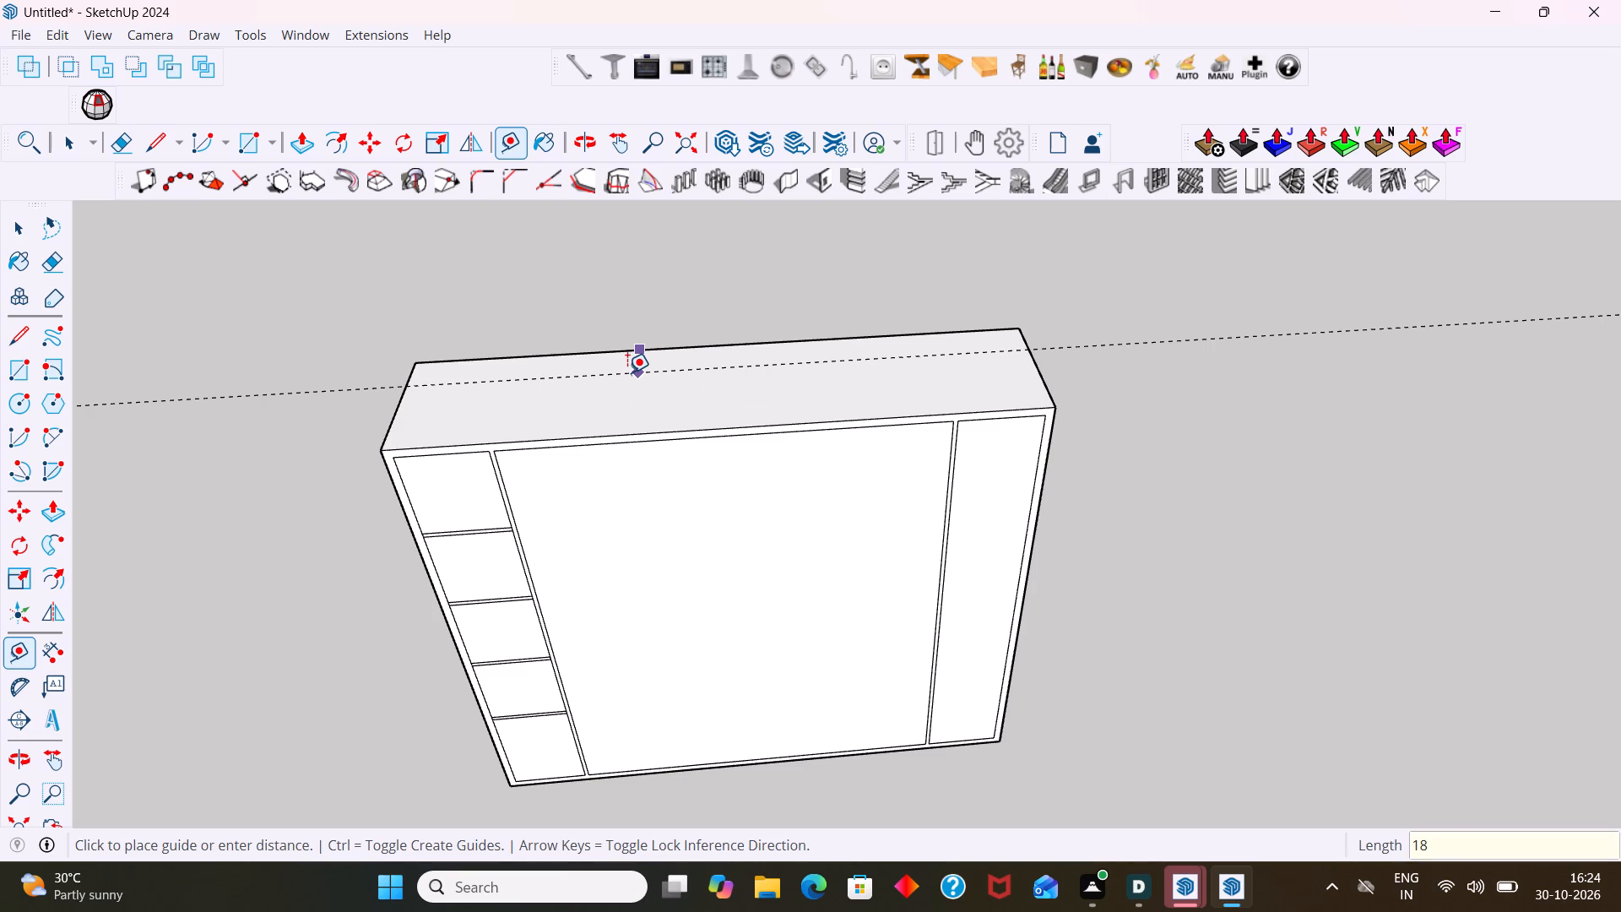
key(Return)
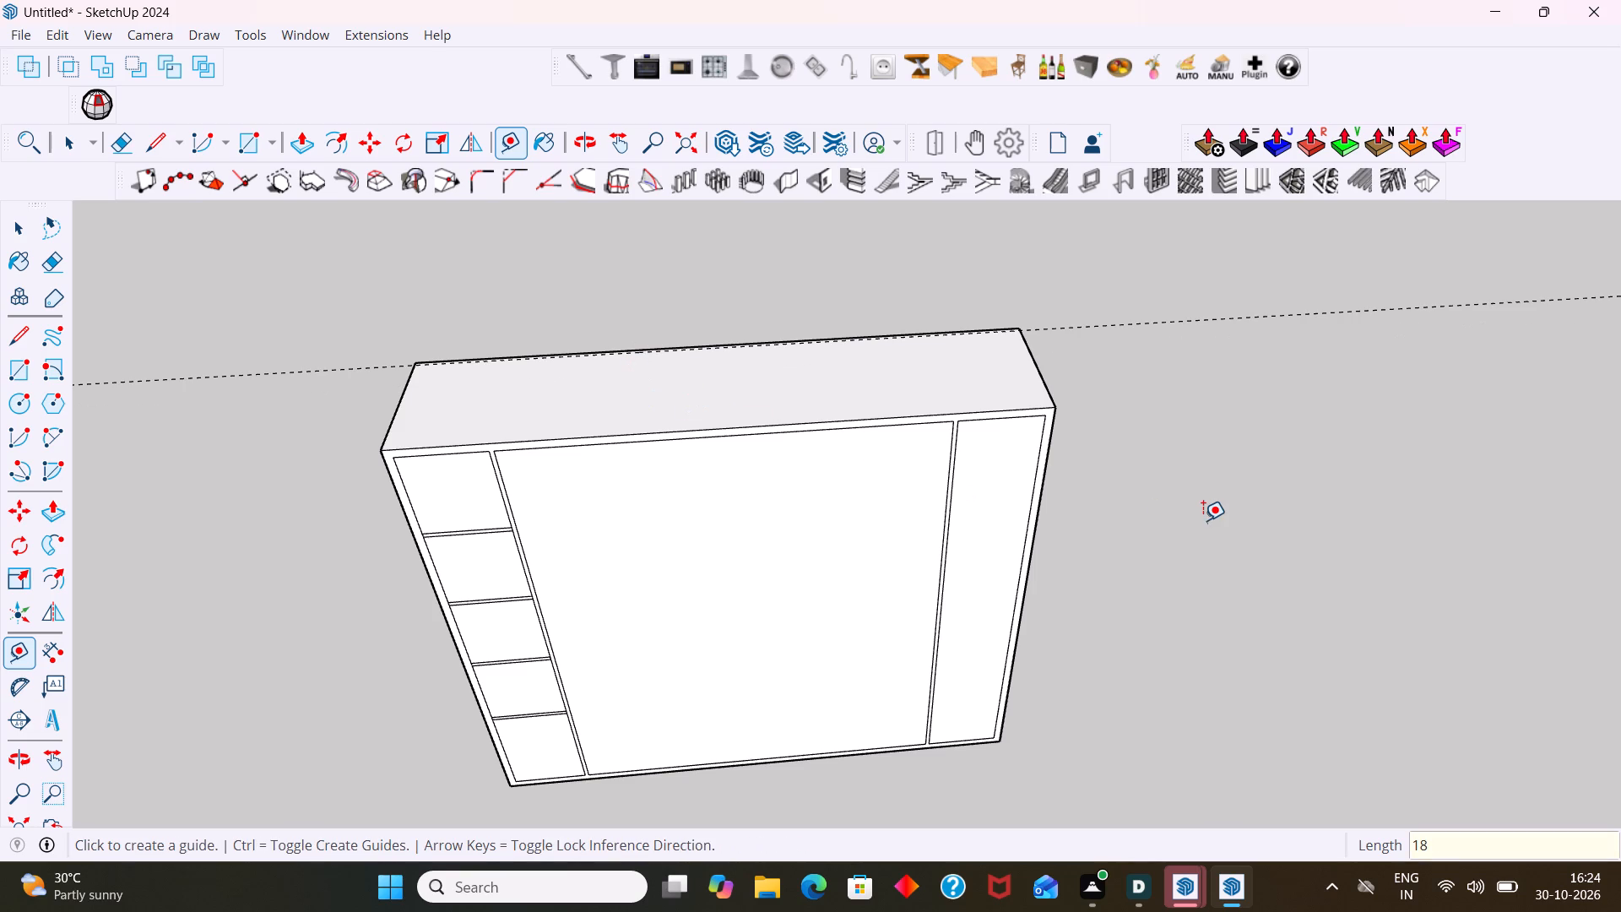
key(space)
click(1205, 519)
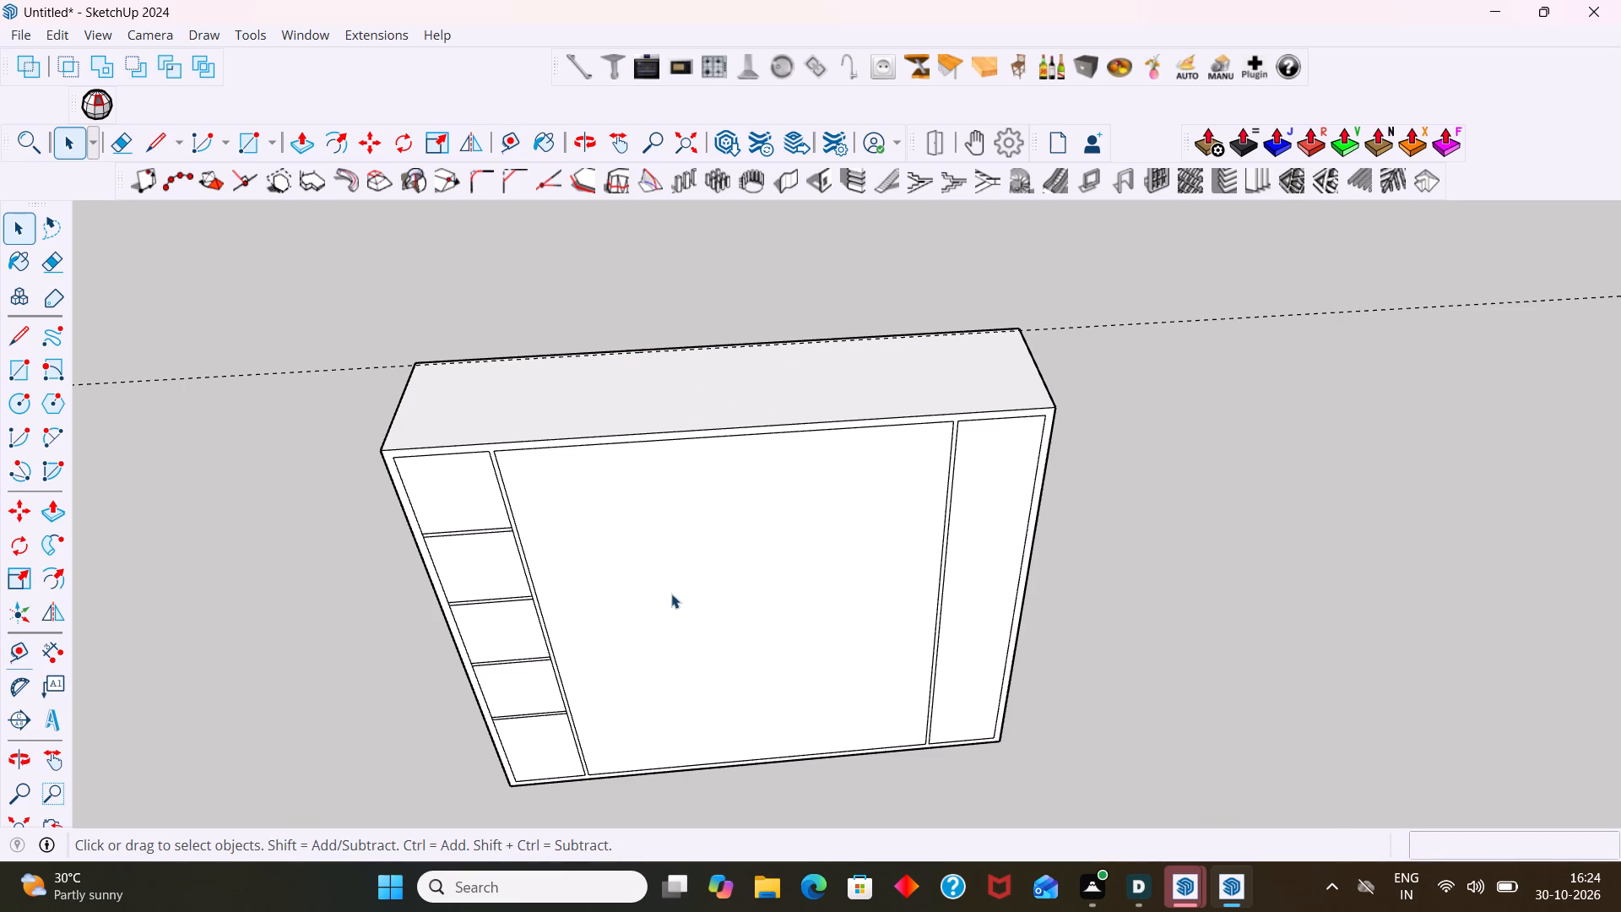
Open the box group and push the left column's top compartment face back about 592 mm, to the rear guide line.
scroll(549, 559, up, 5)
click(457, 469)
double_click(456, 468)
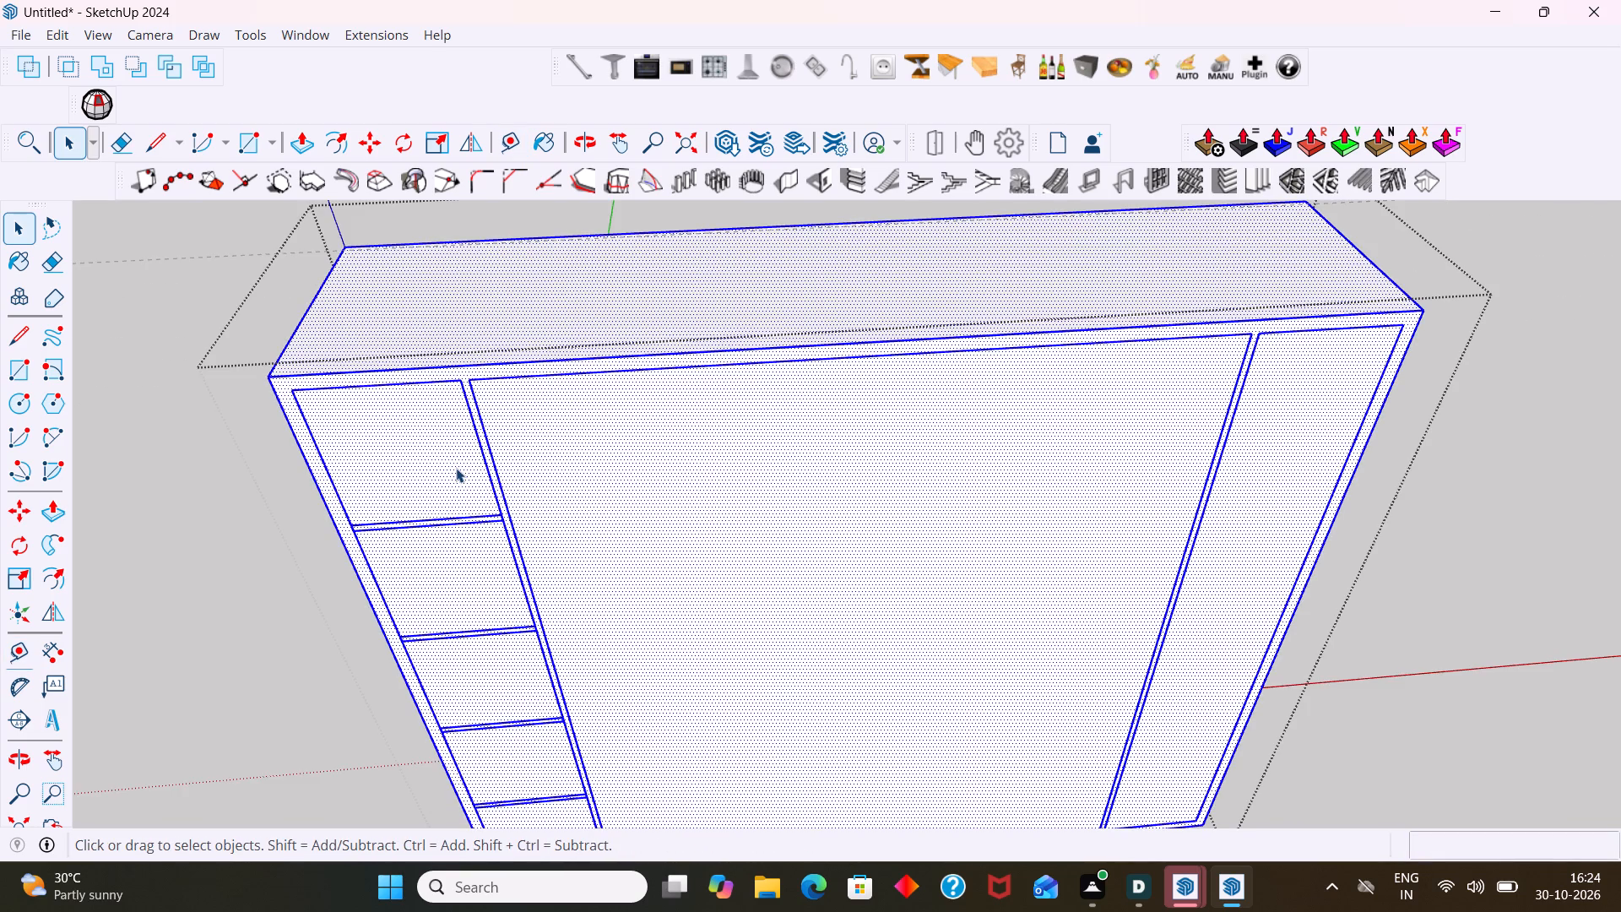
click(434, 480)
key(p)
click(434, 480)
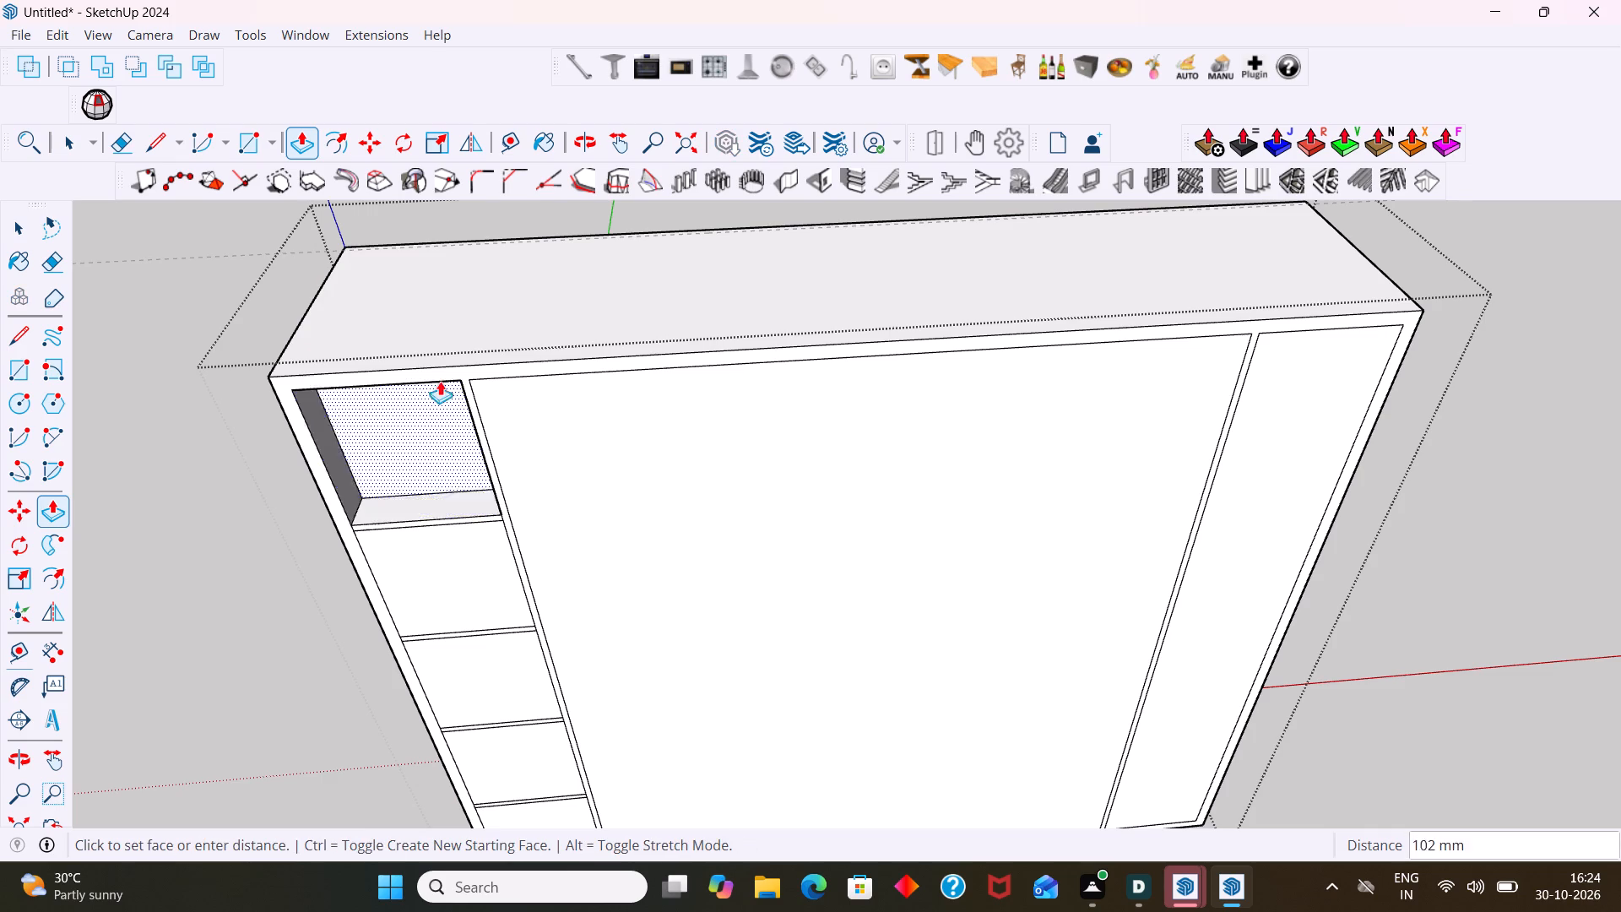
scroll(453, 235, up, 7)
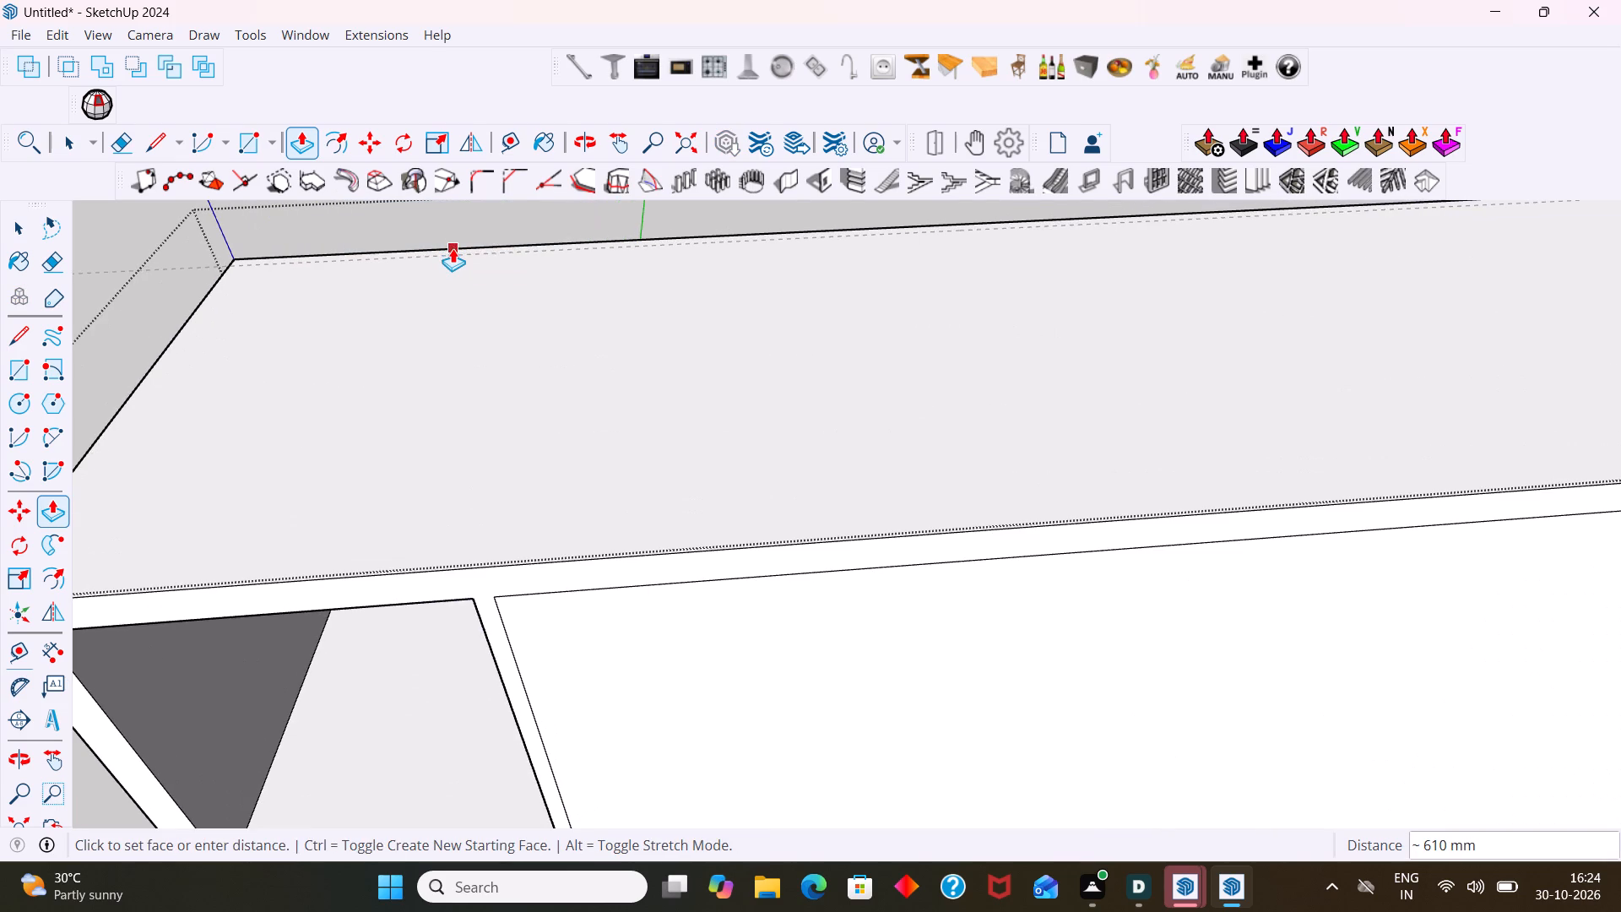
click(456, 252)
scroll(405, 491, down, 7)
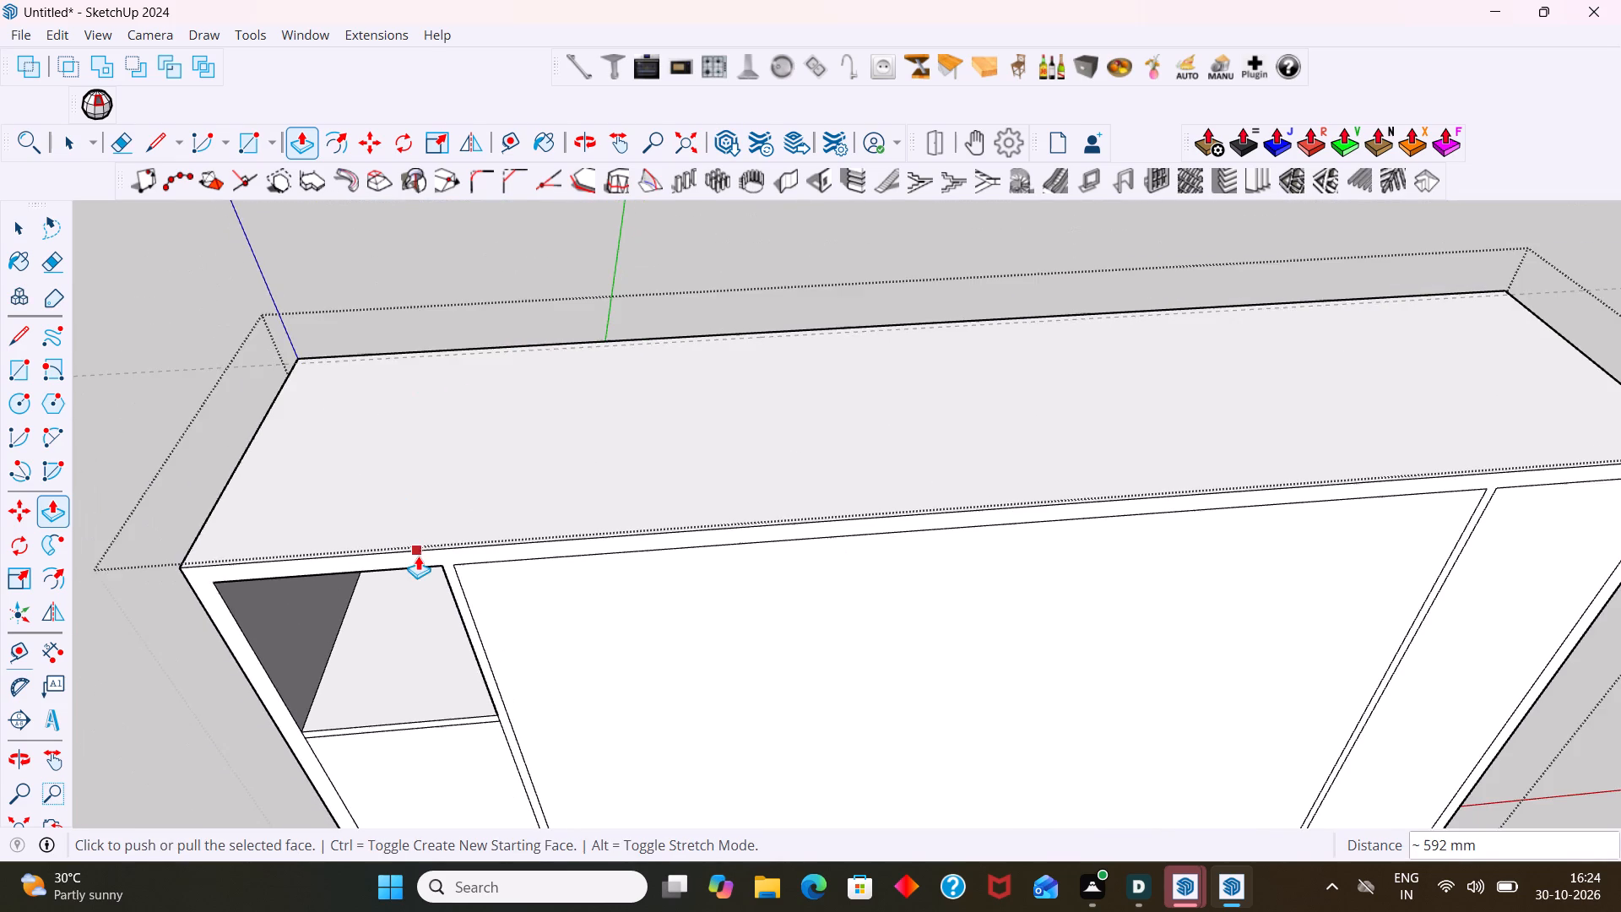
Push the left column's second, third and fourth compartment faces back by the same depth, then close the group.
middle_drag(418, 556, 622, 109)
key(space)
click(620, 444)
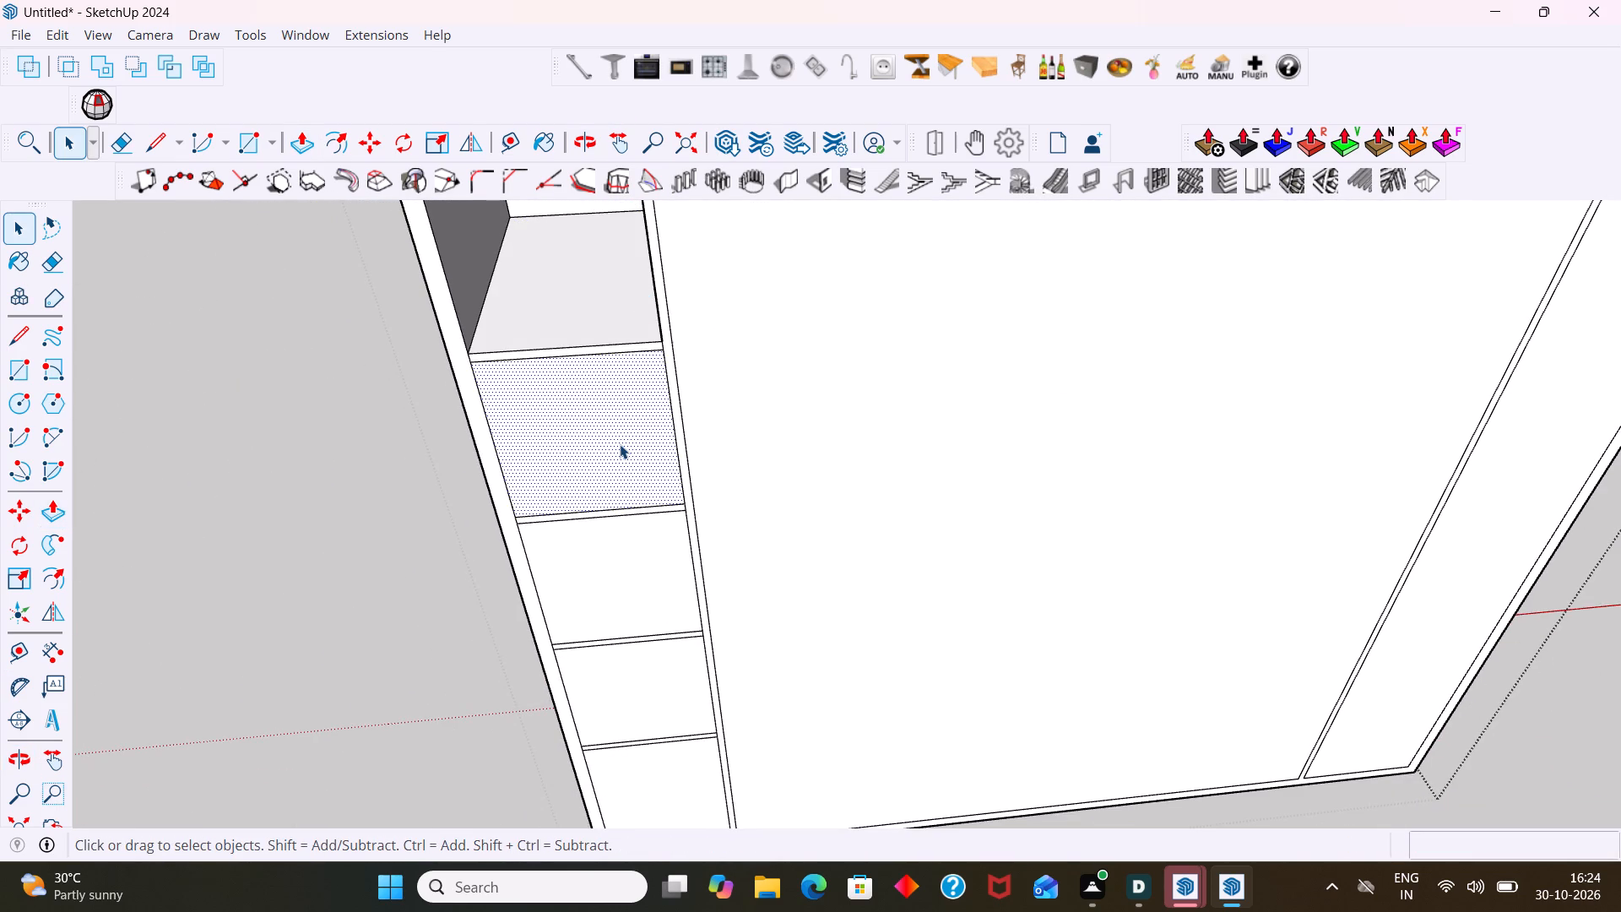
key(p)
double_click(620, 444)
double_click(621, 573)
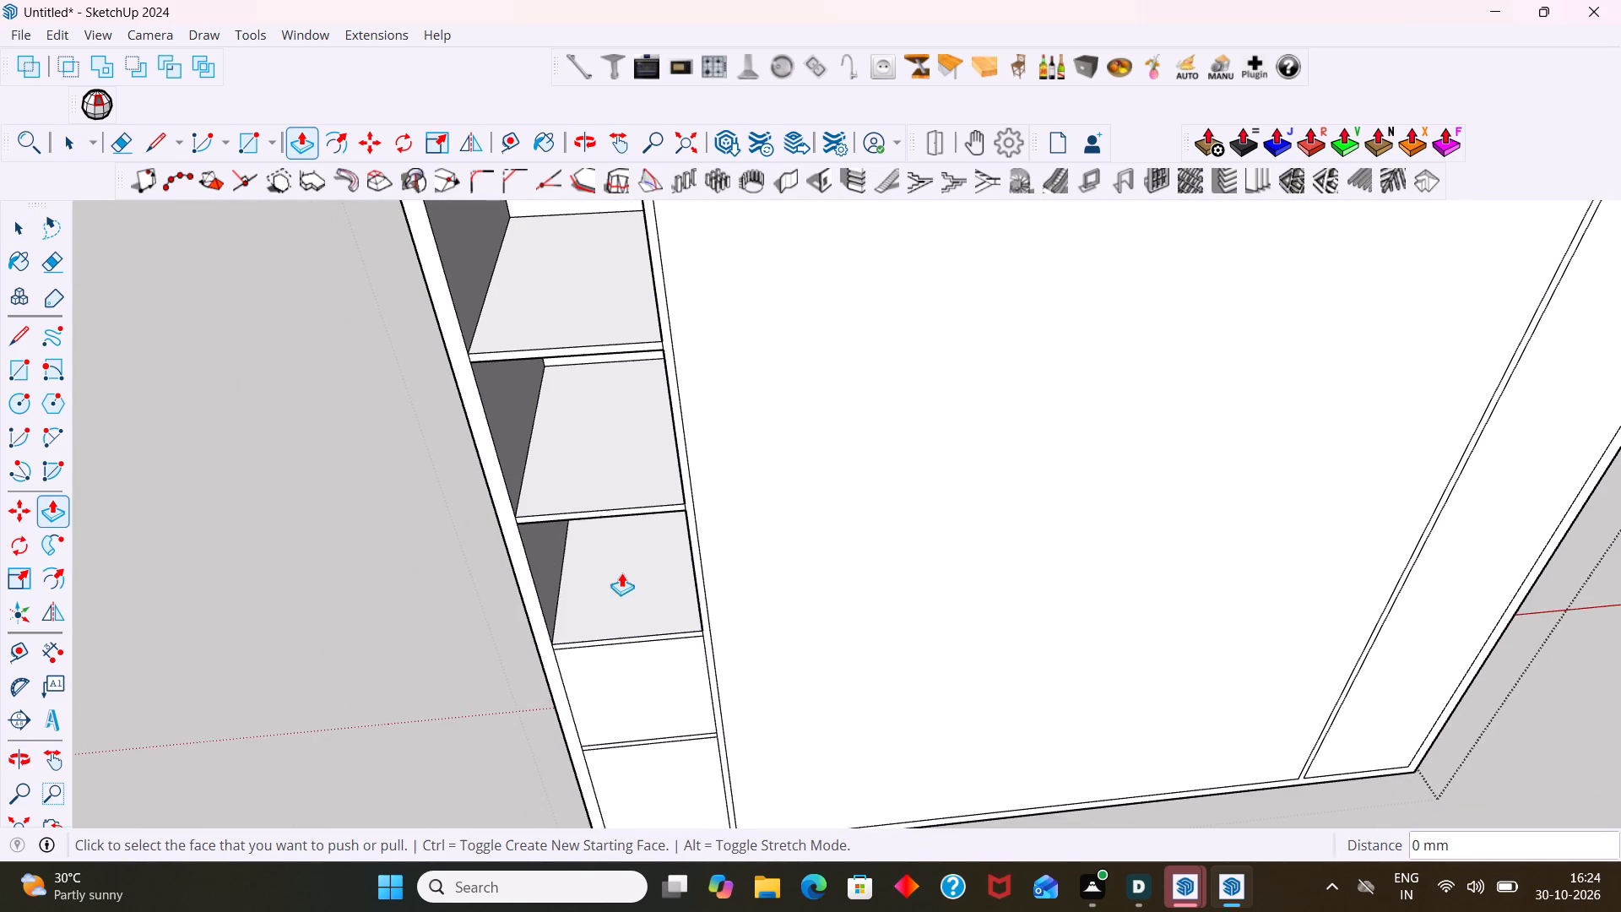
double_click(632, 708)
scroll(634, 708, down, 1)
shift+middle_drag(634, 708, 715, 383)
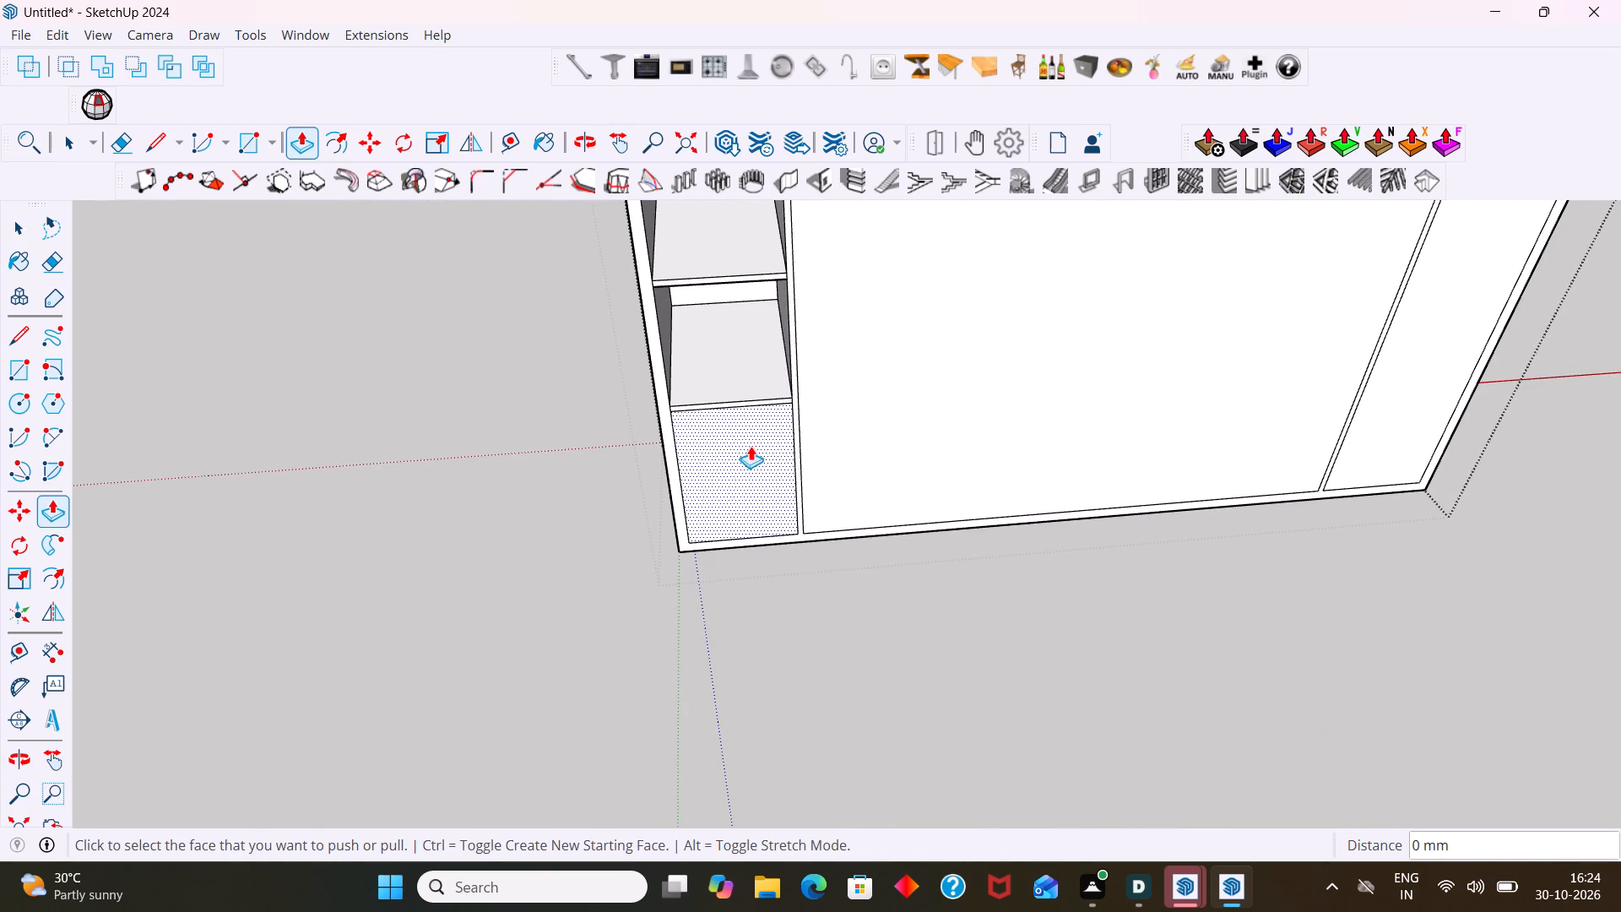
key(space)
scroll(930, 611, down, 4)
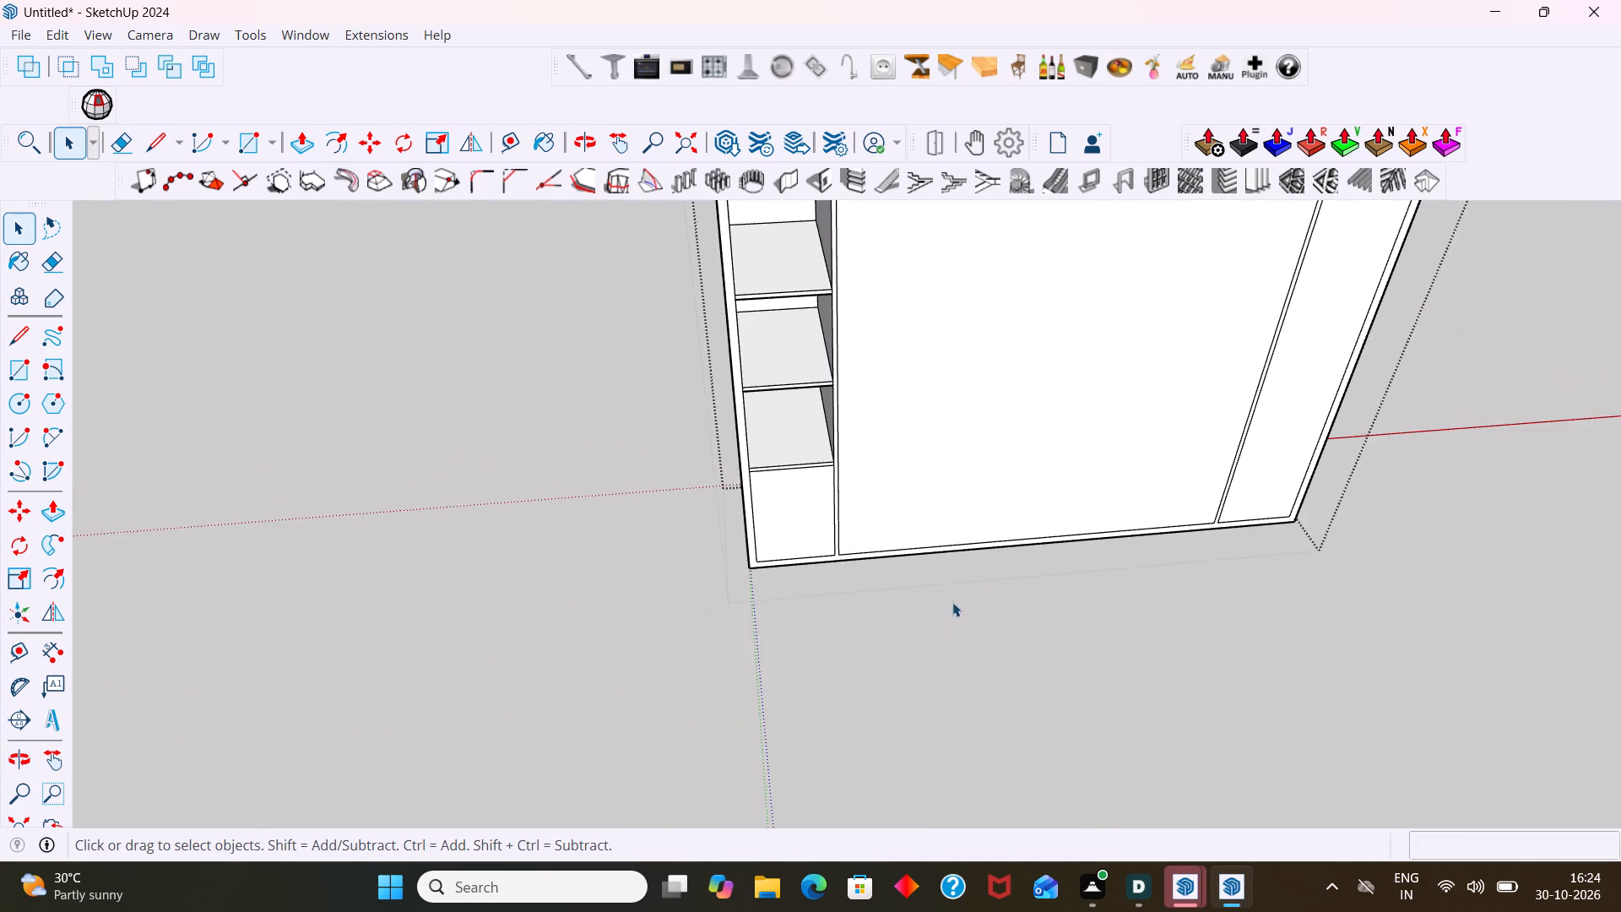
scroll(1000, 573, down, 4)
middle_drag(1217, 593, 977, 692)
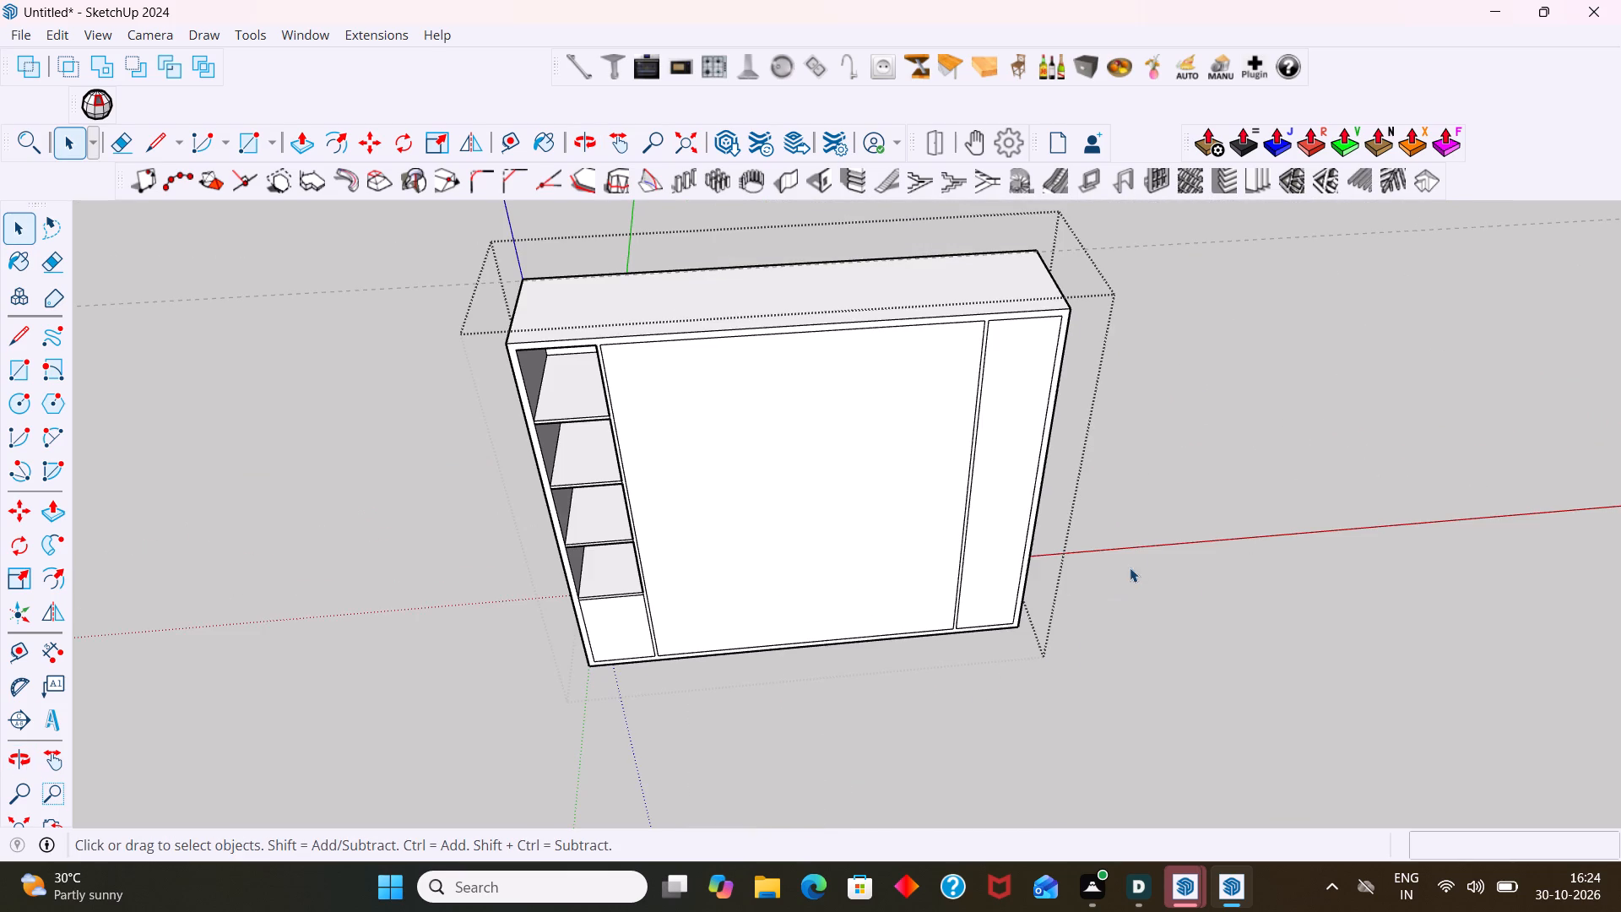
click(1278, 463)
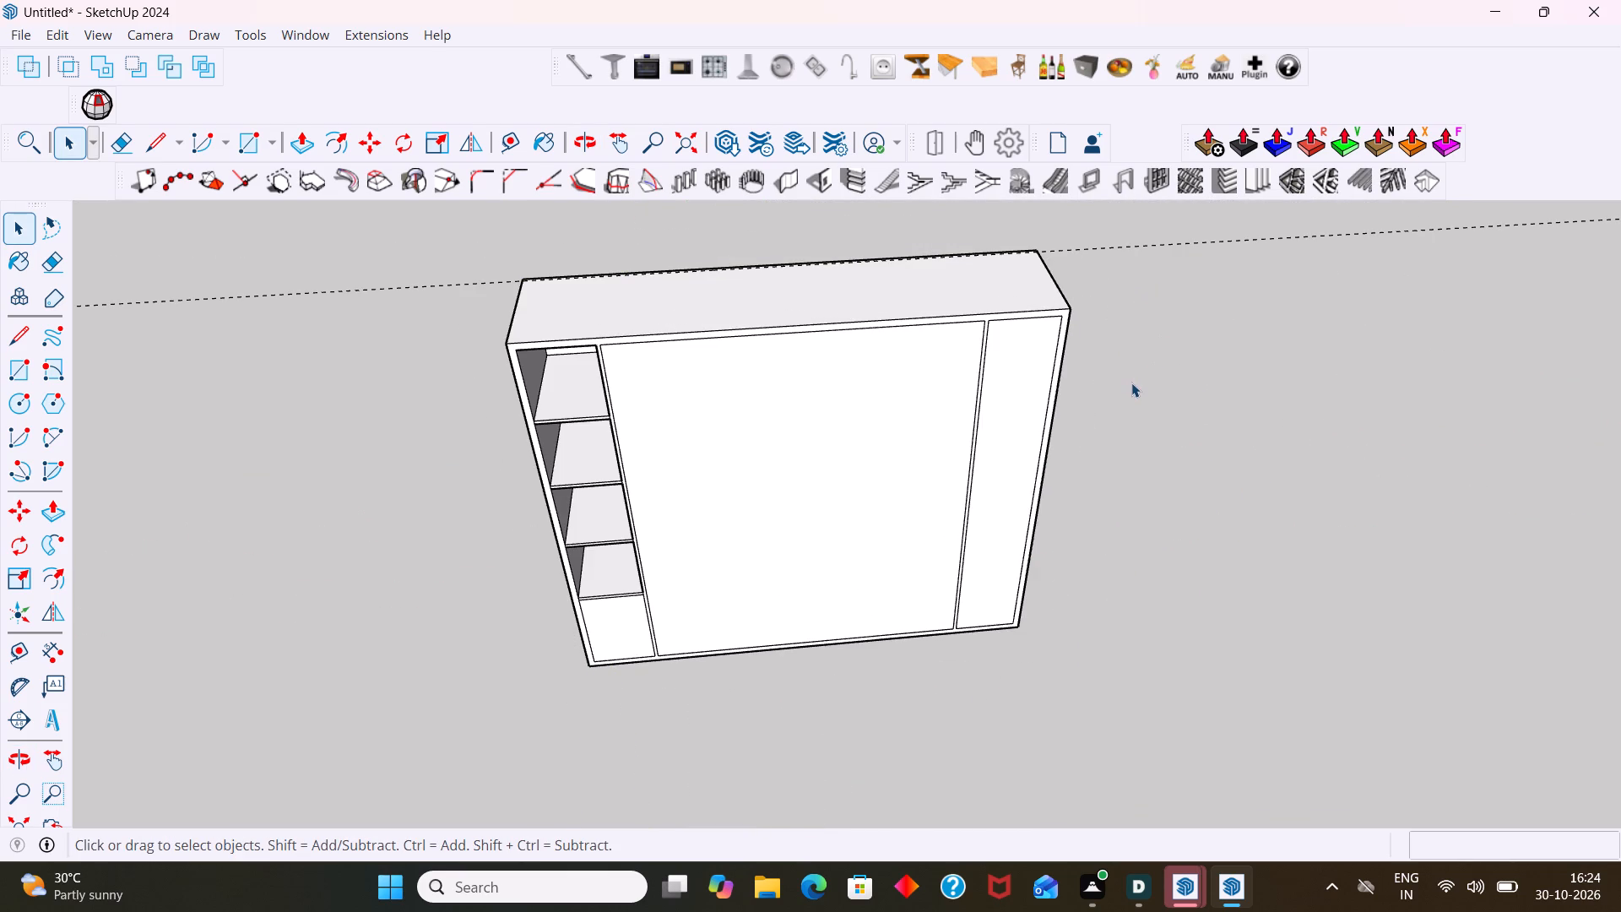
Examine the box and its recessed left compartments from several angles.
middle_drag(1131, 383, 1074, 438)
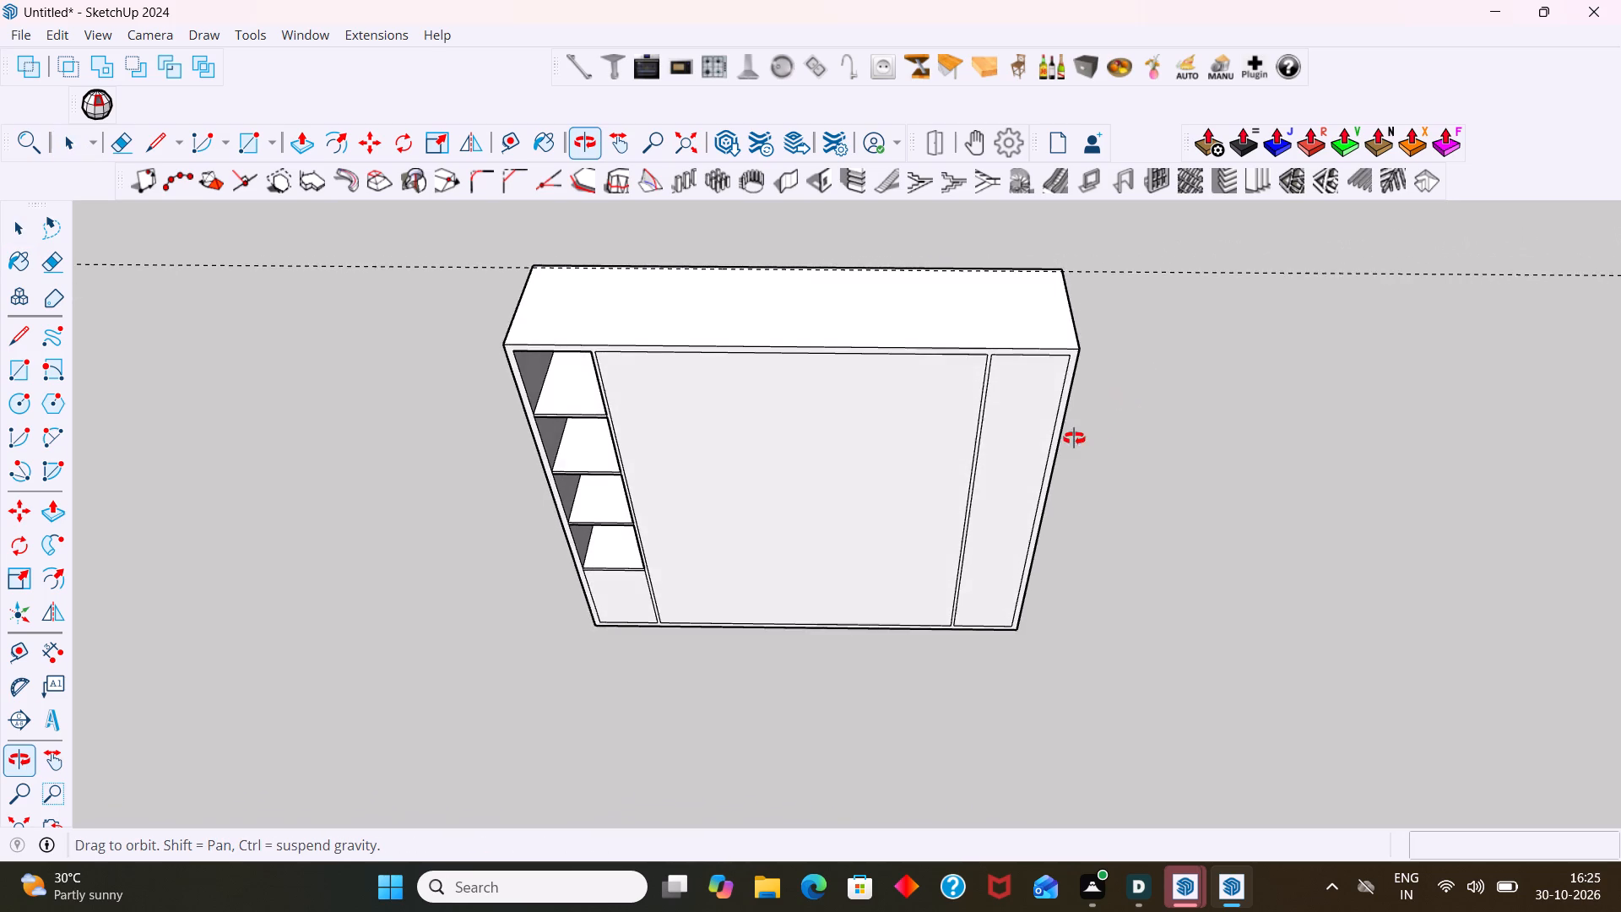
middle_drag(1074, 438, 1042, 453)
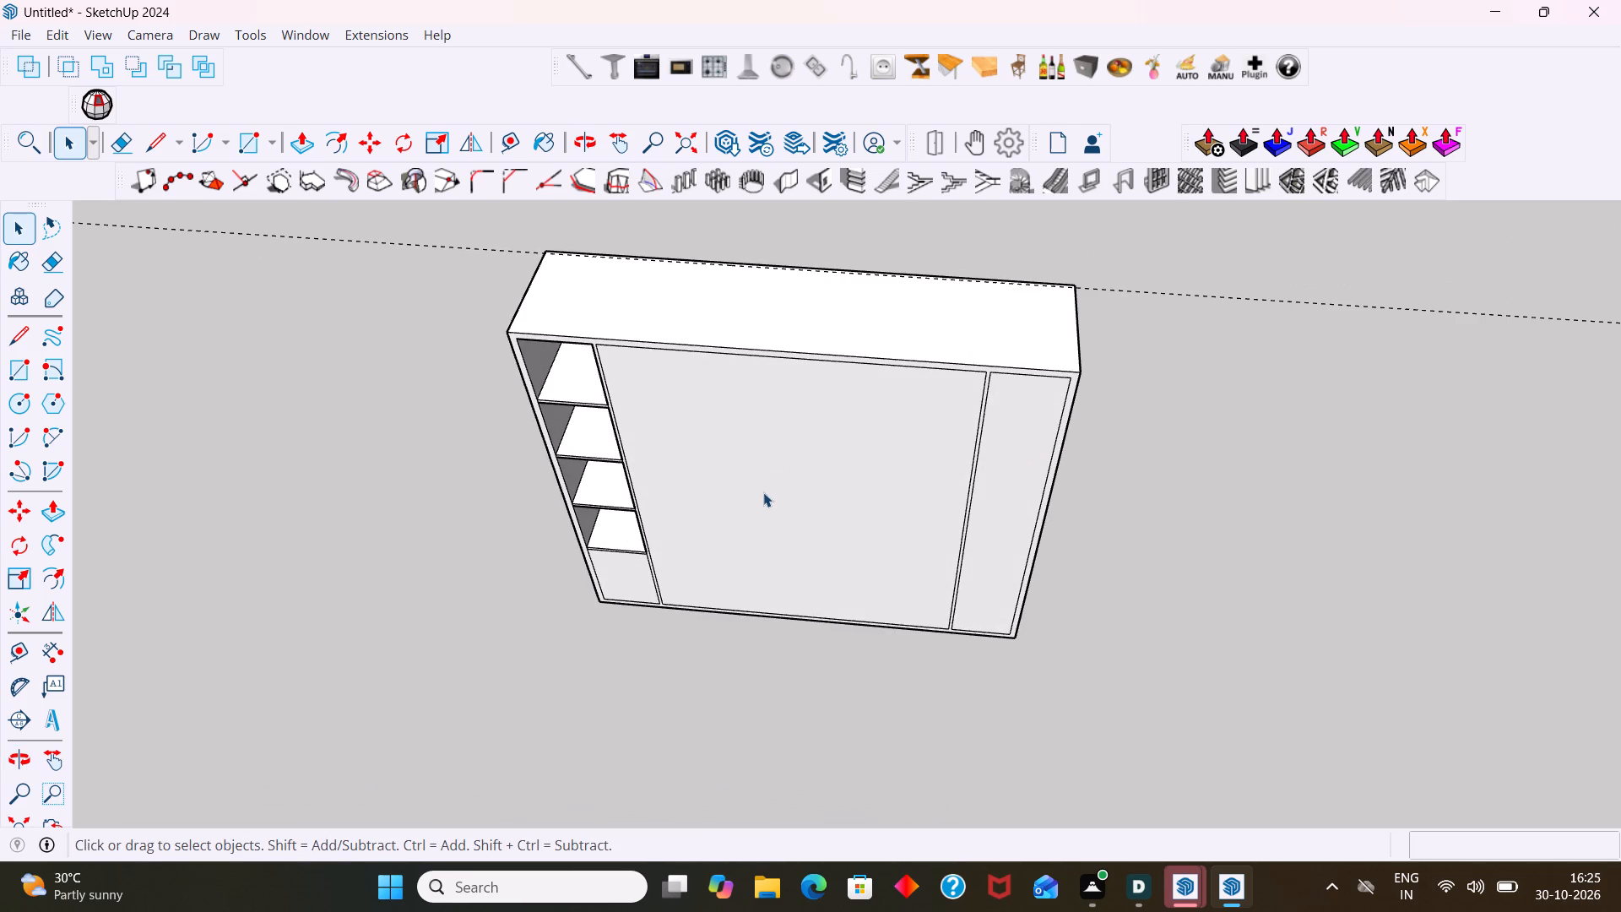
middle_drag(648, 589, 698, 526)
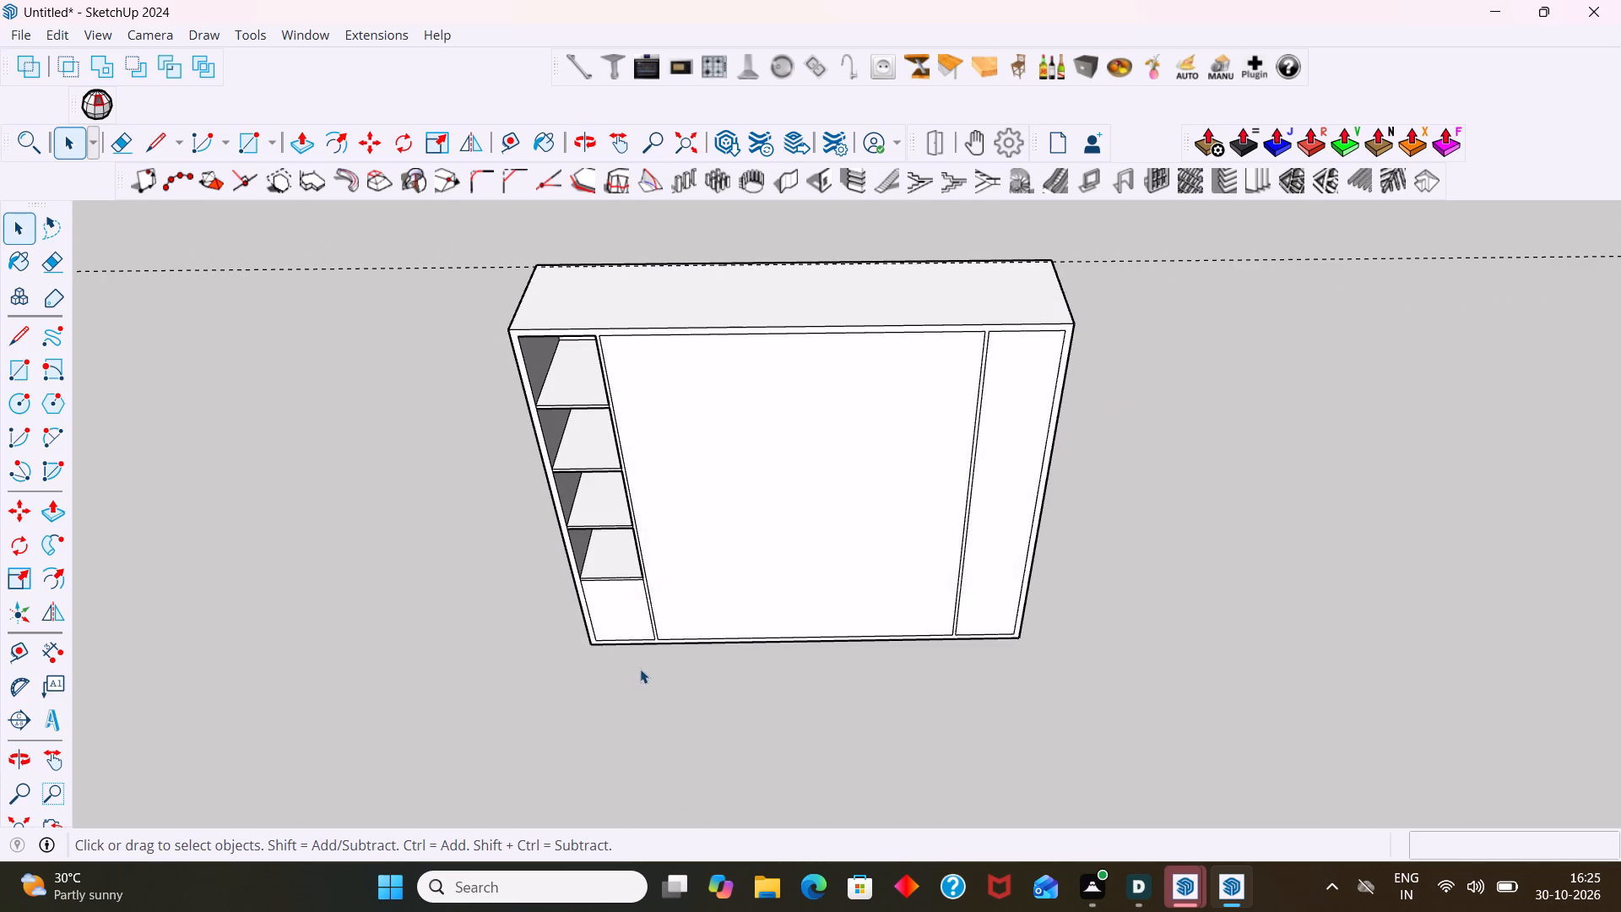
scroll(640, 668, up, 5)
scroll(598, 592, up, 2)
middle_drag(666, 573, 740, 415)
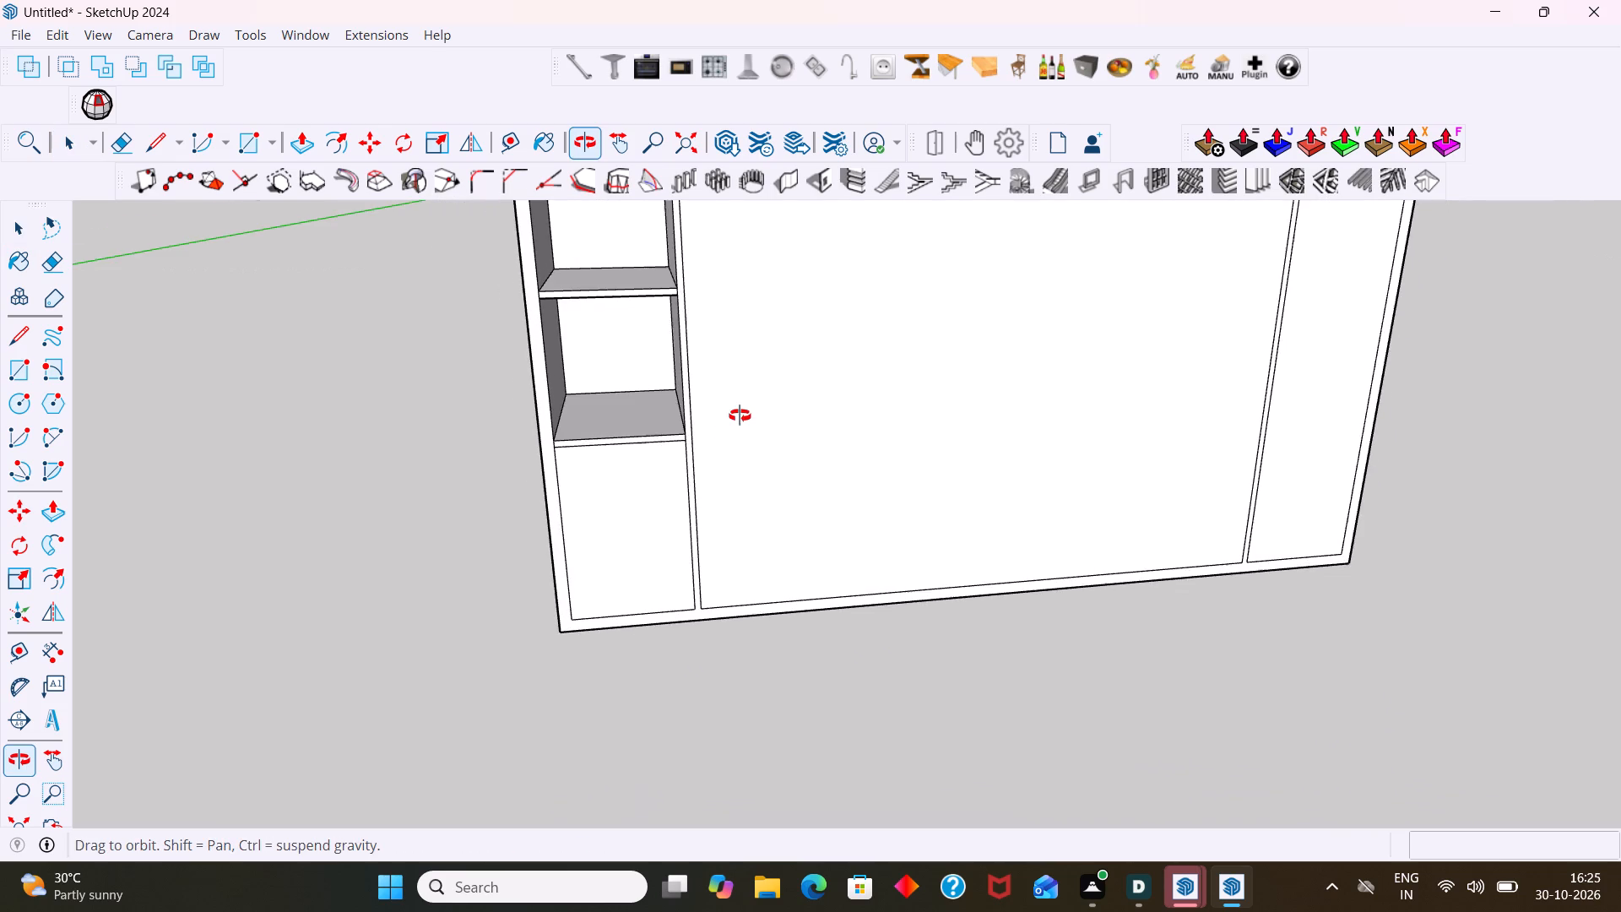
middle_drag(740, 415, 600, 515)
scroll(687, 530, down, 5)
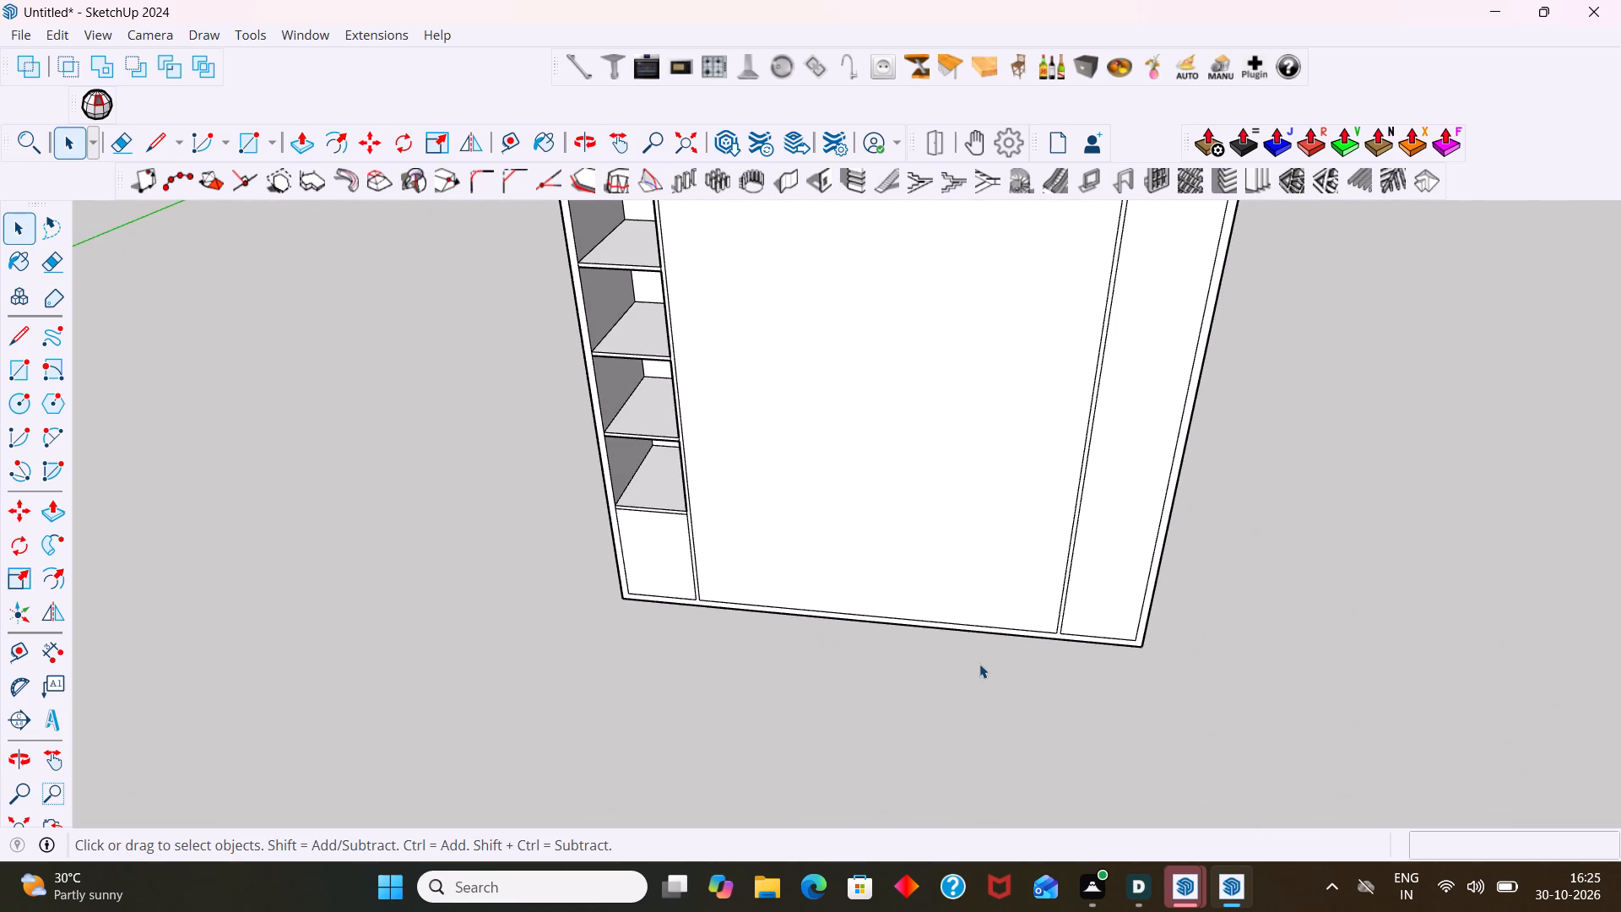
shift+middle_drag(980, 664, 942, 817)
scroll(948, 738, down, 4)
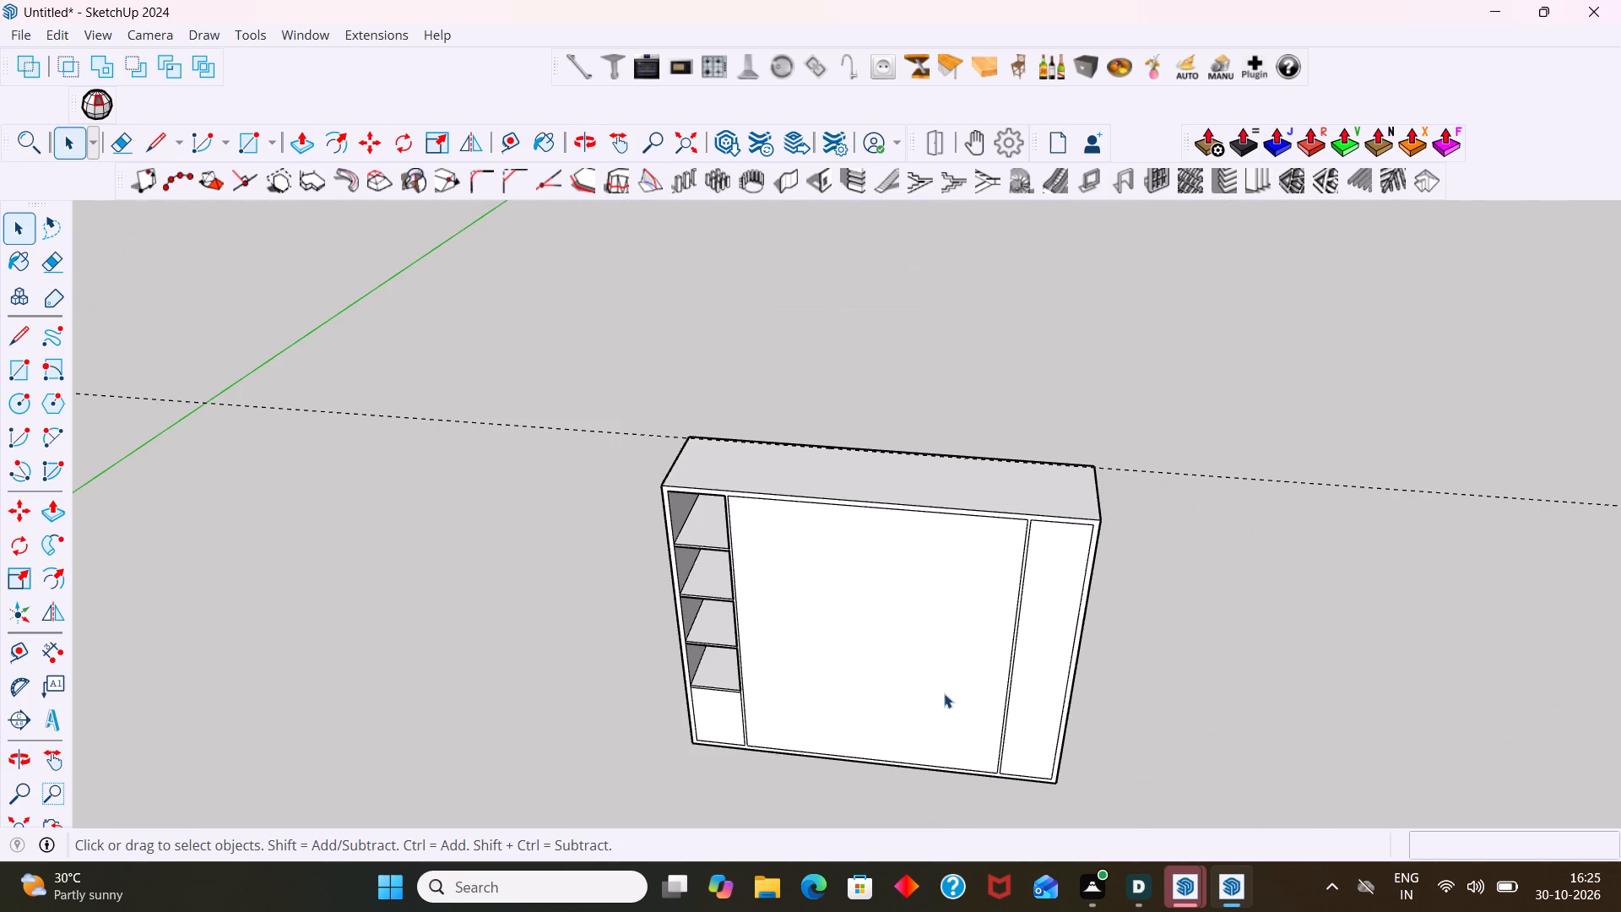
scroll(887, 567, up, 3)
middle_drag(827, 587, 1077, 533)
scroll(768, 588, up, 5)
middle_drag(800, 583, 718, 595)
scroll(750, 591, down, 2)
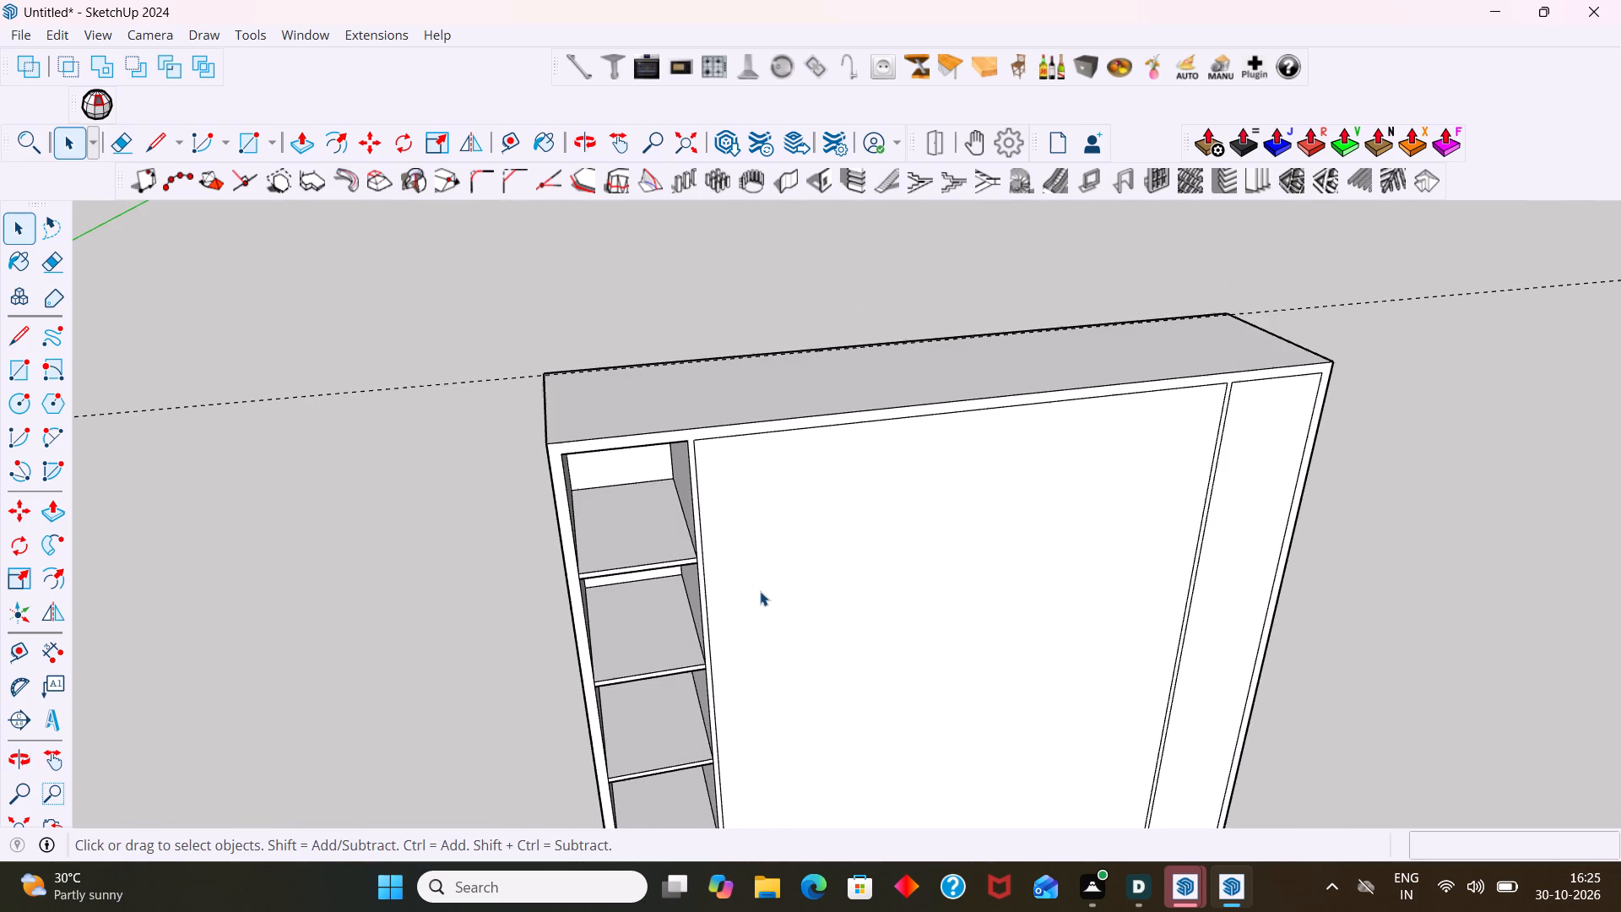
shift+middle_drag(825, 586, 546, 601)
Open the group and copy the right compartment's top line 400 mm straight down, then copy the new line another 400 mm down.
scroll(852, 468, up, 3)
click(1030, 371)
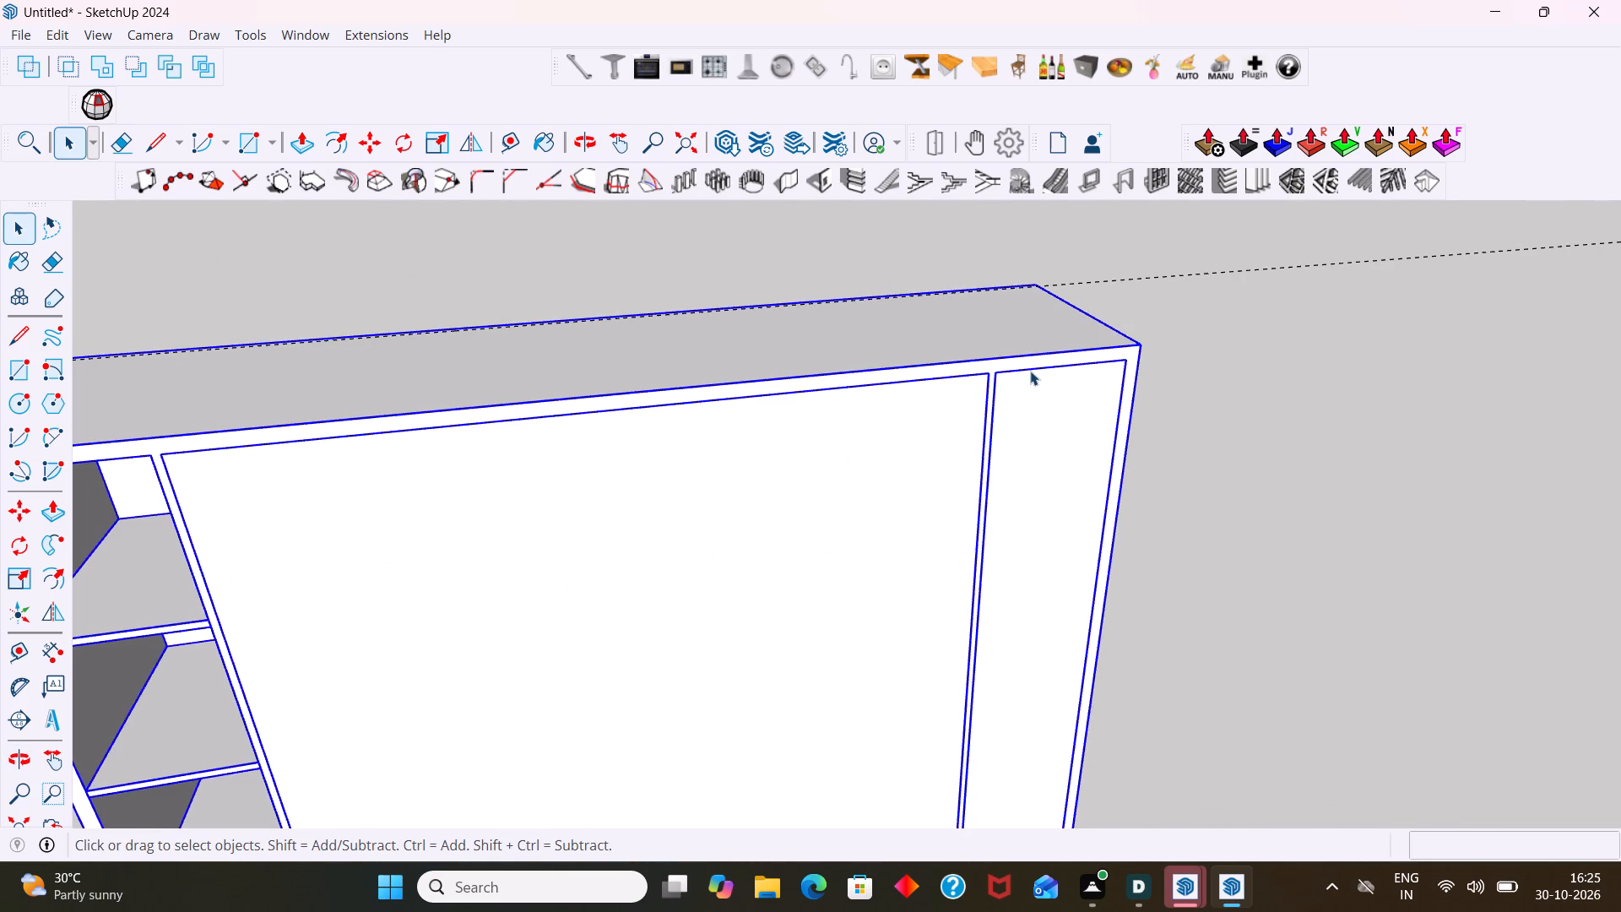
double_click(1030, 371)
click(1035, 371)
key(m)
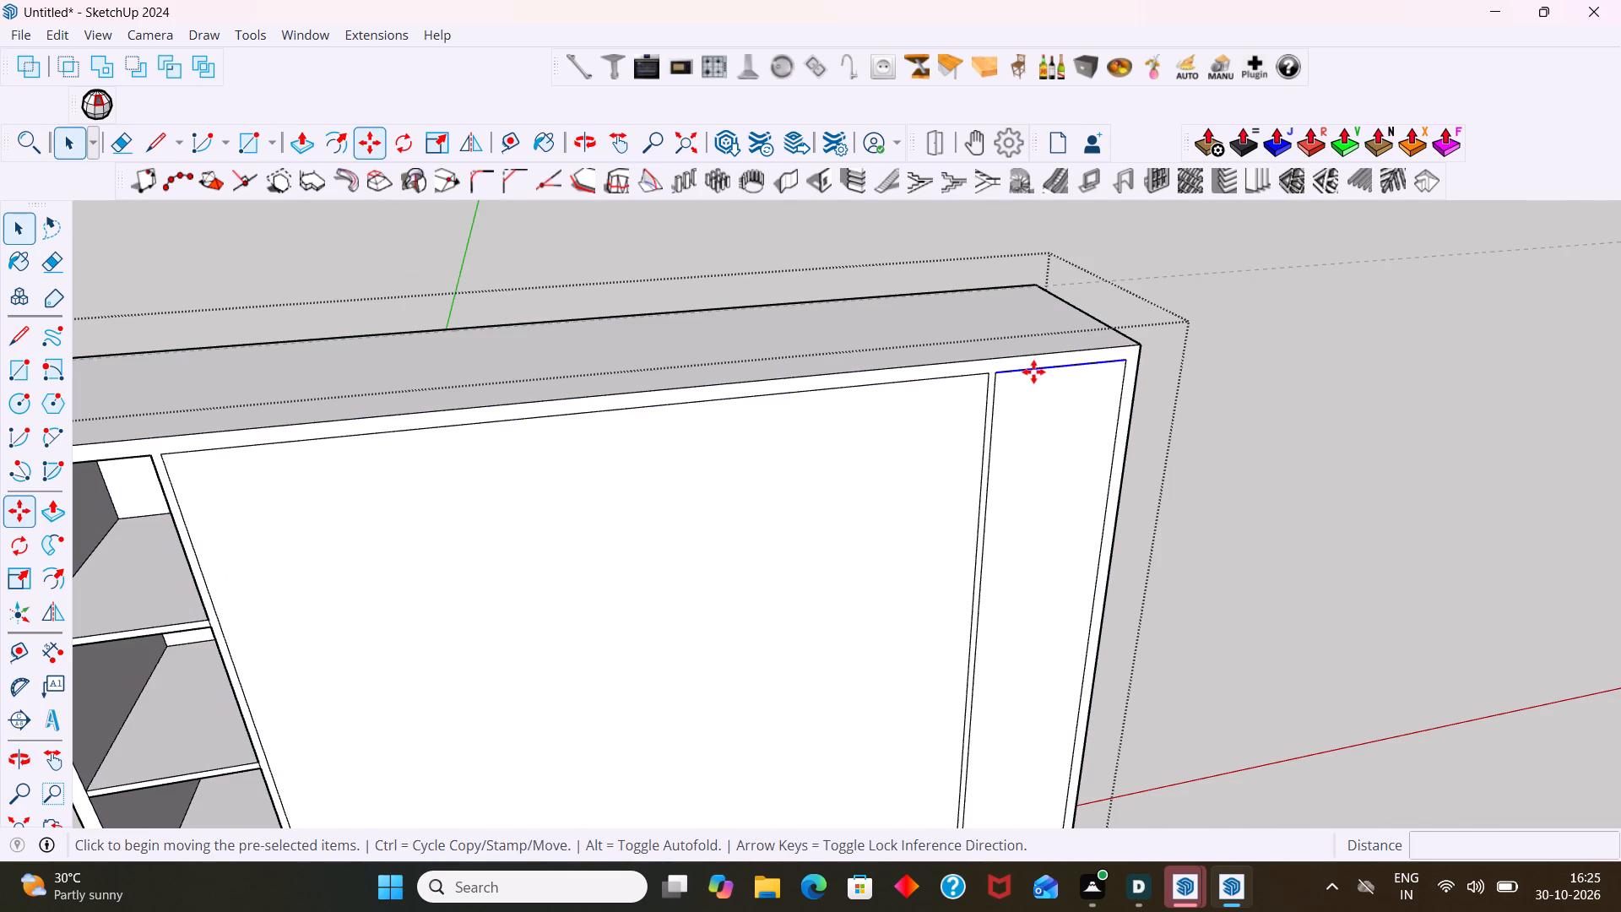
click(1033, 372)
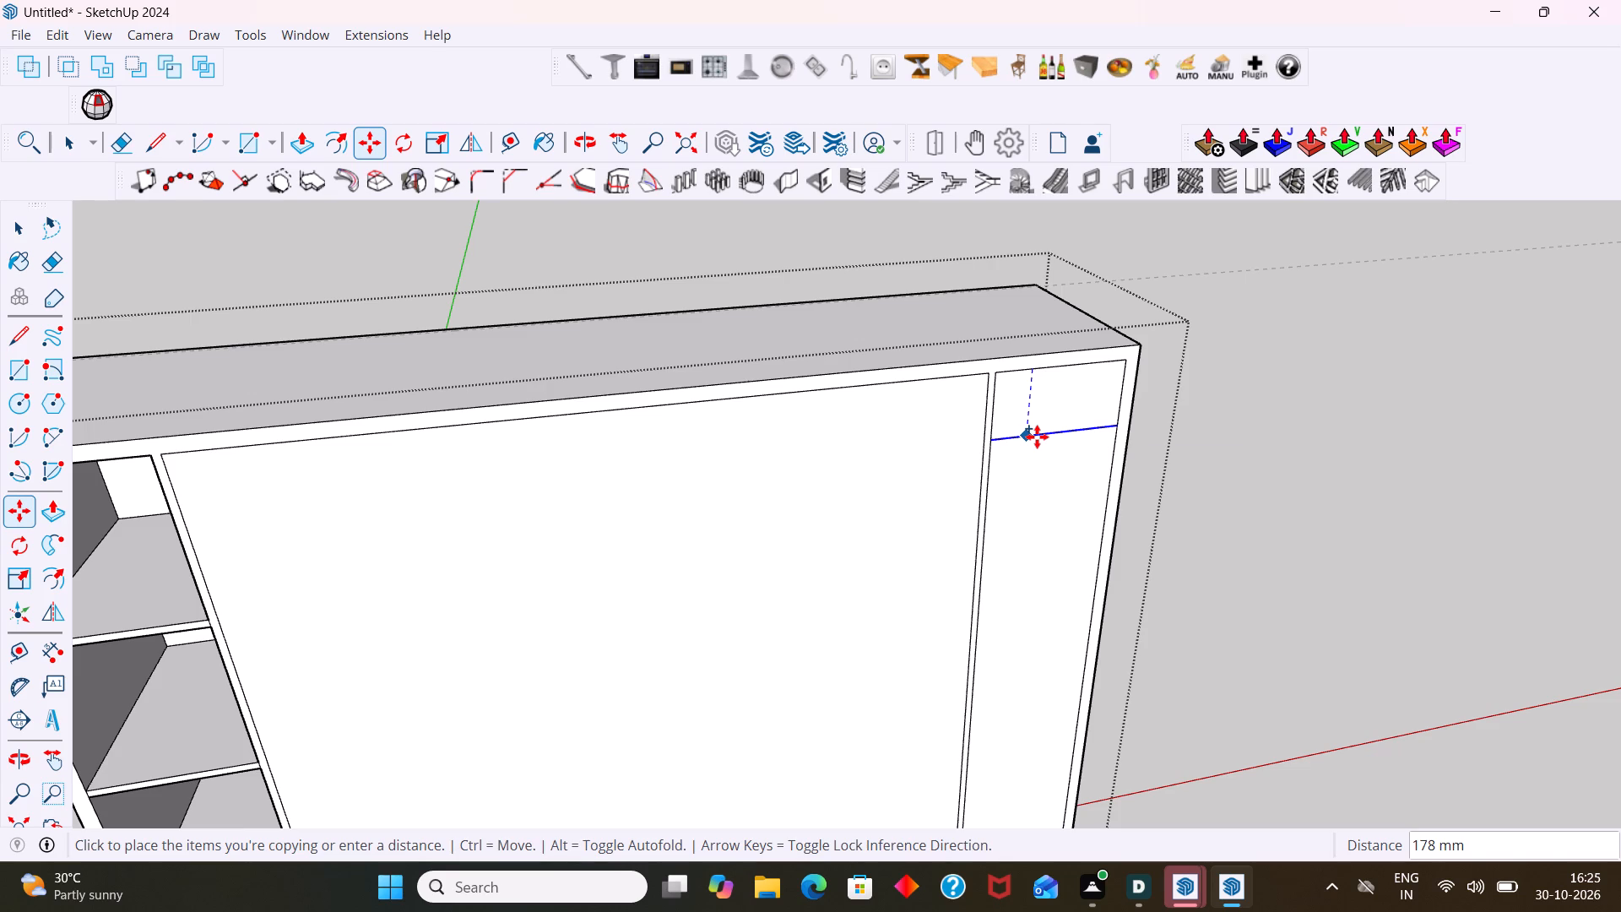
text(400)
key(Return)
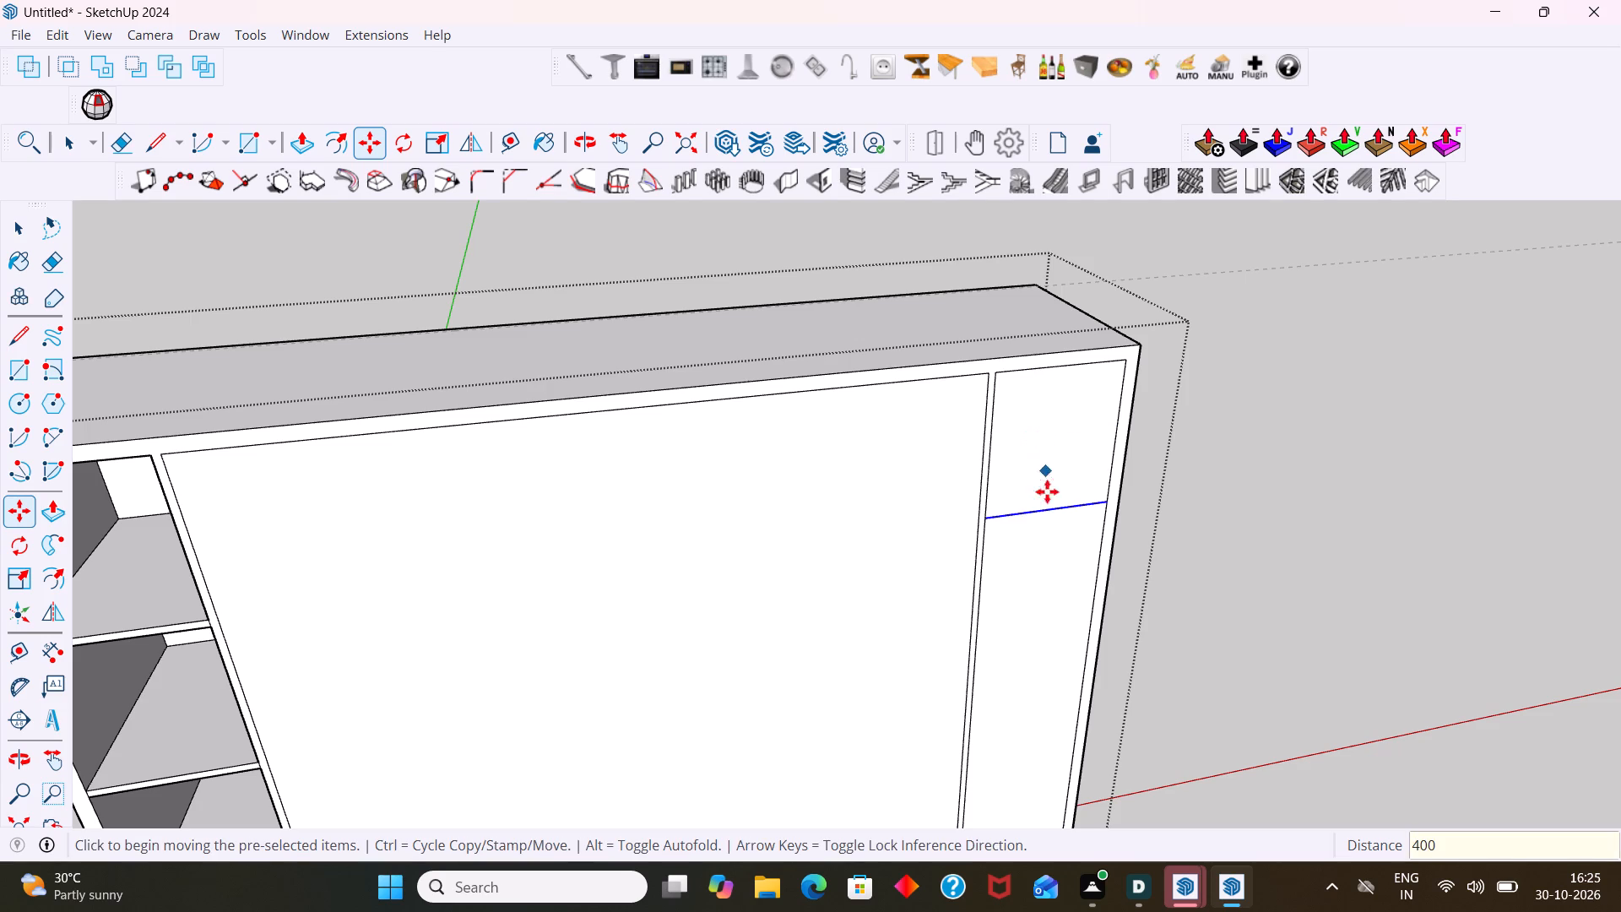
click(1049, 512)
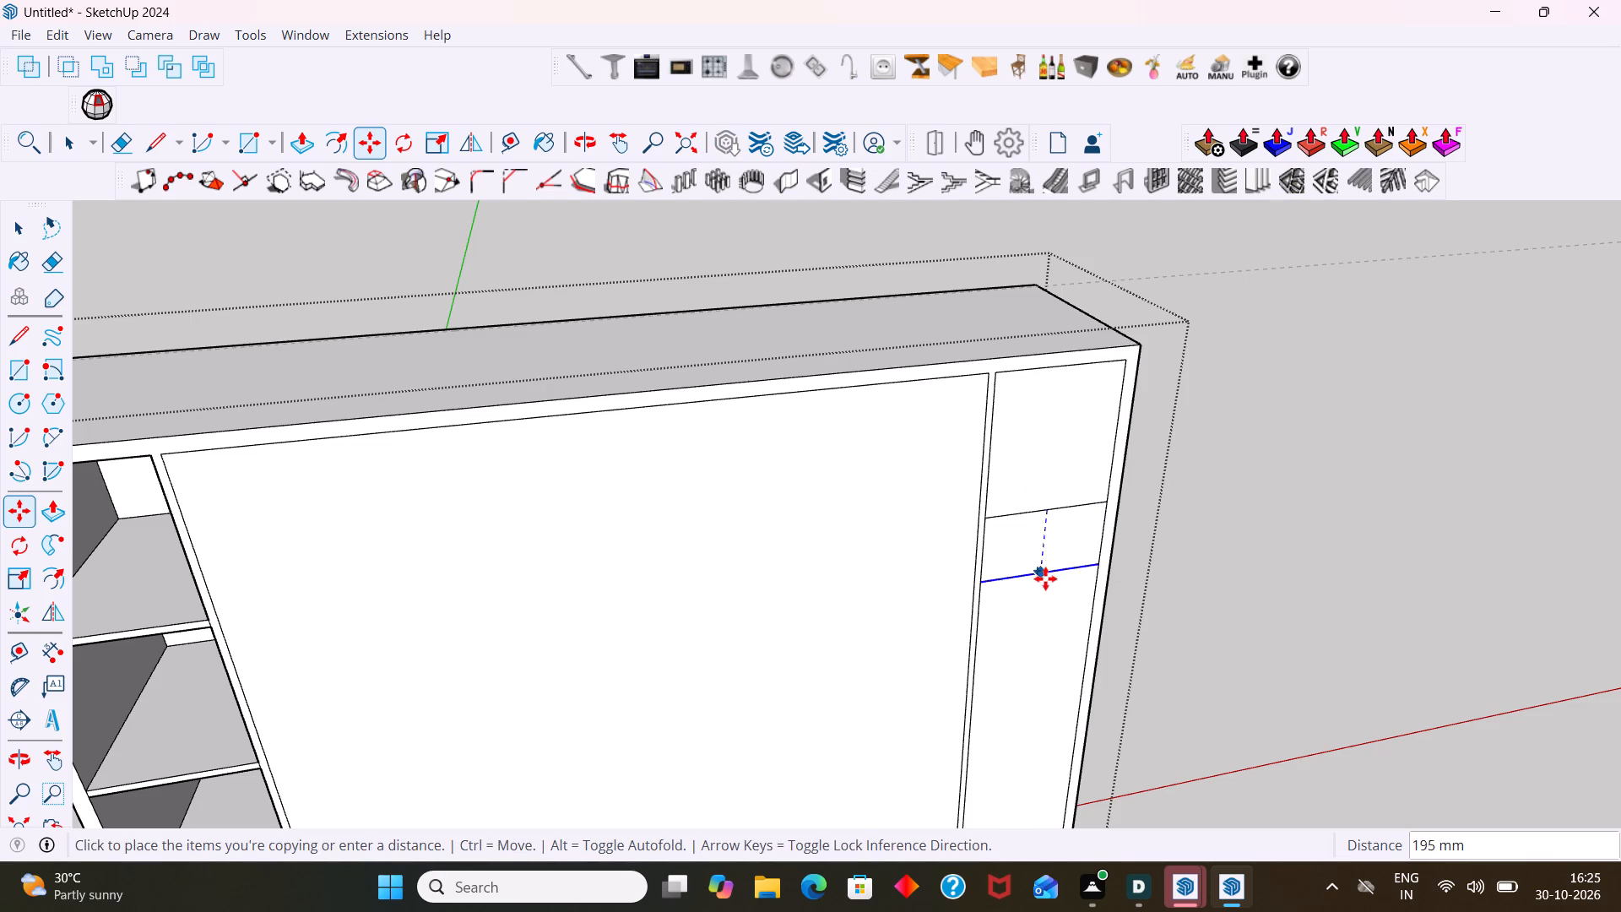
shift+middle_drag(1064, 631, 1011, 321)
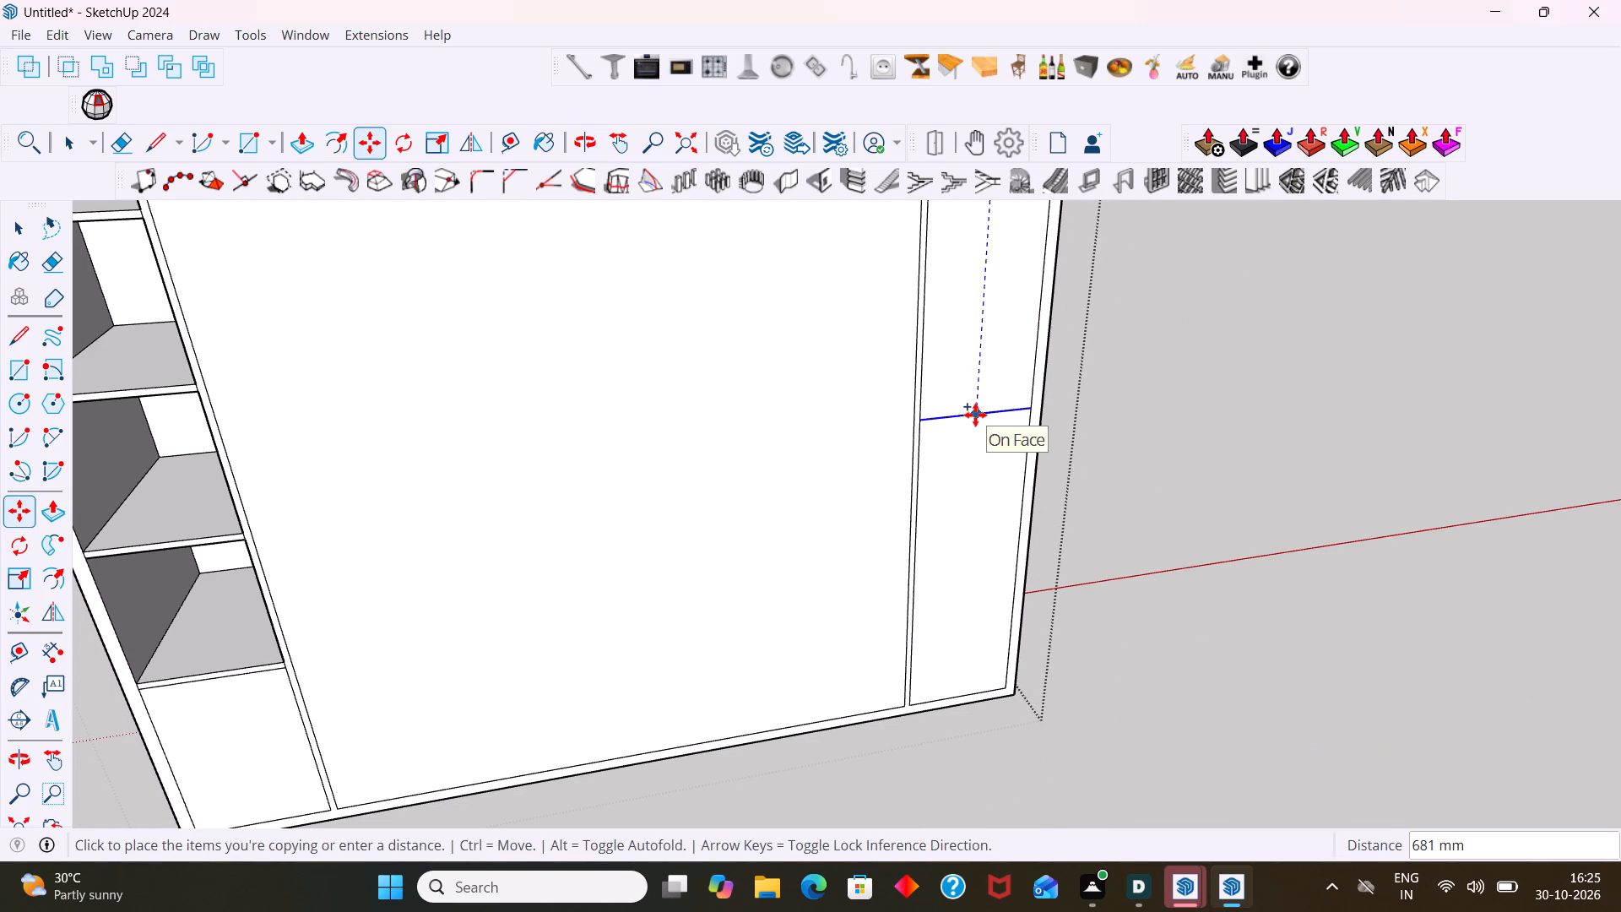
text(400)
key(Return)
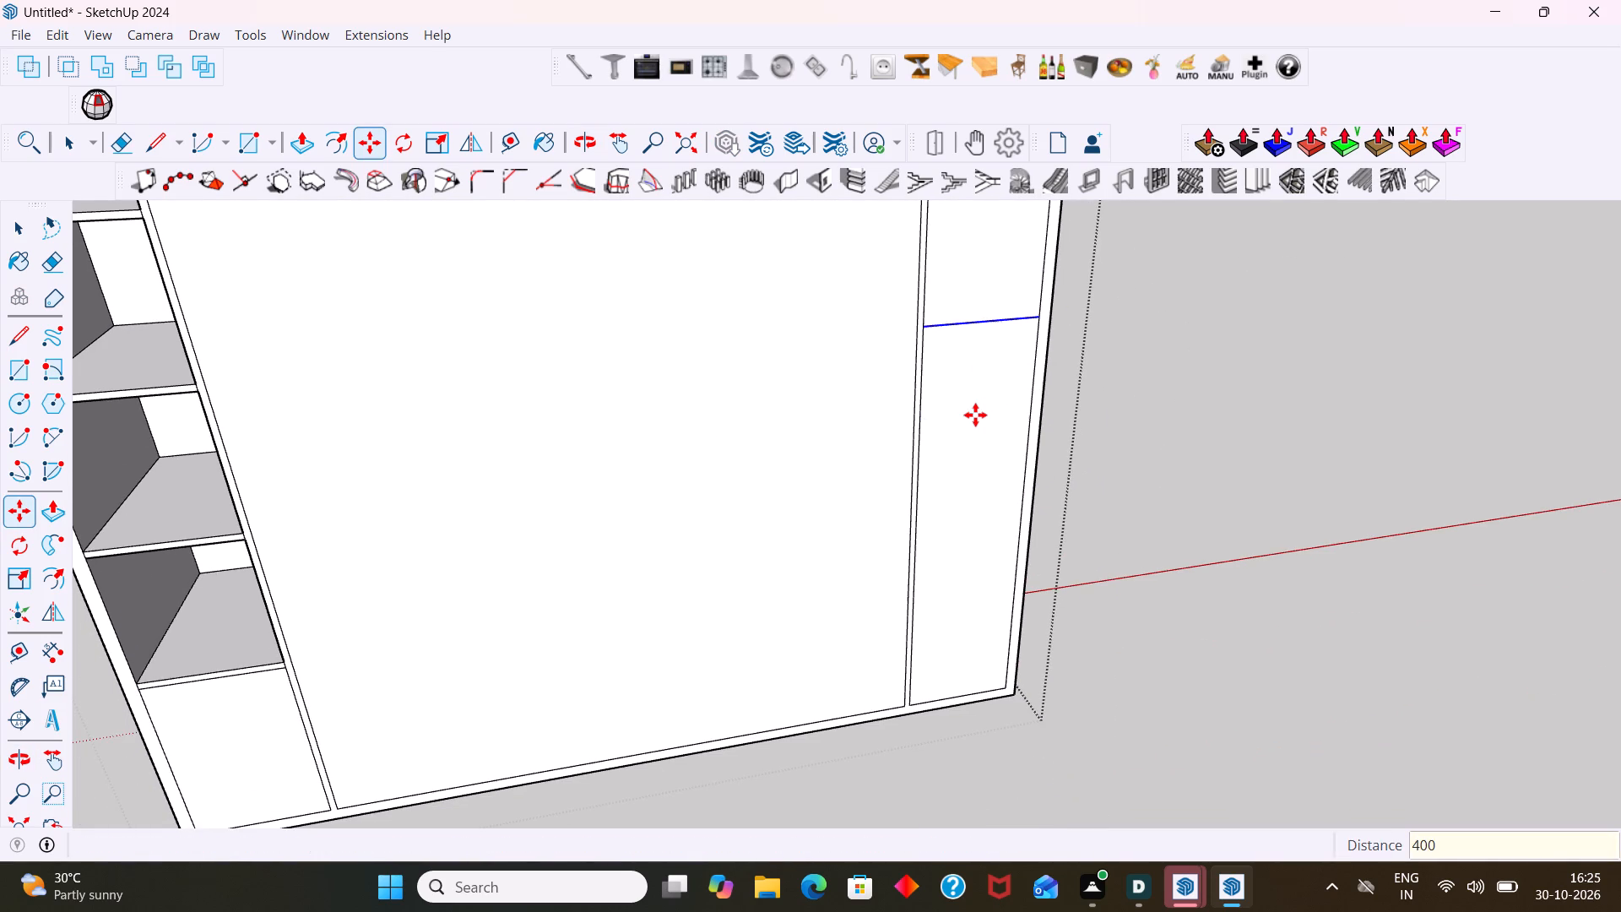
Copy the right compartment's lowest shelf line 400 mm down twice in succession to form five sections, then close the group.
scroll(975, 415, down, 4)
scroll(975, 390, up, 3)
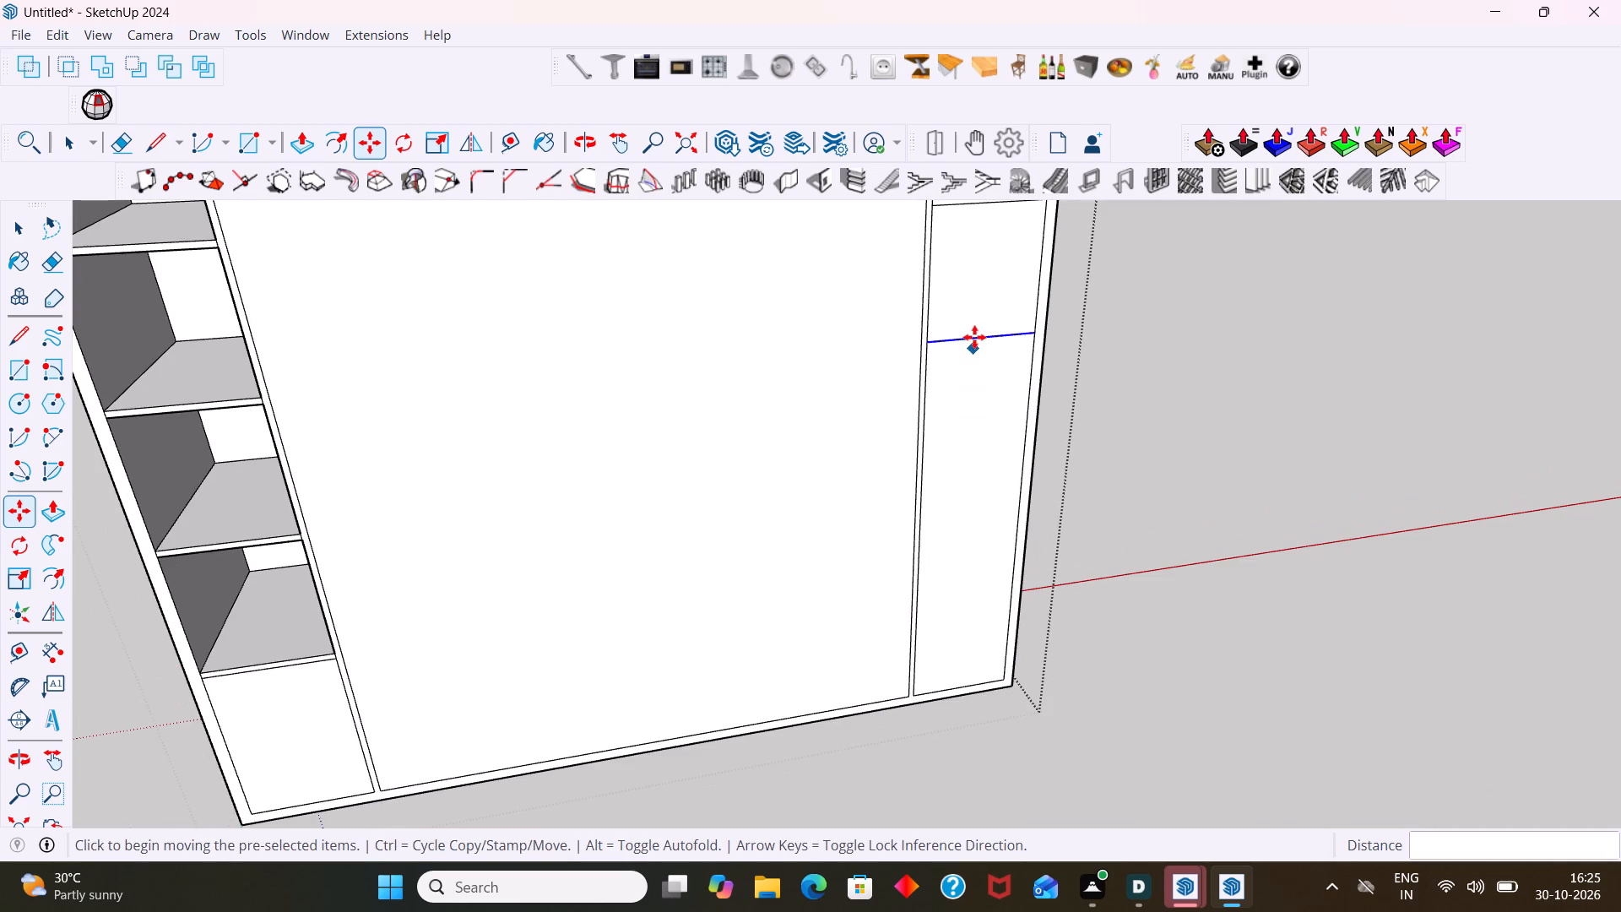
click(979, 336)
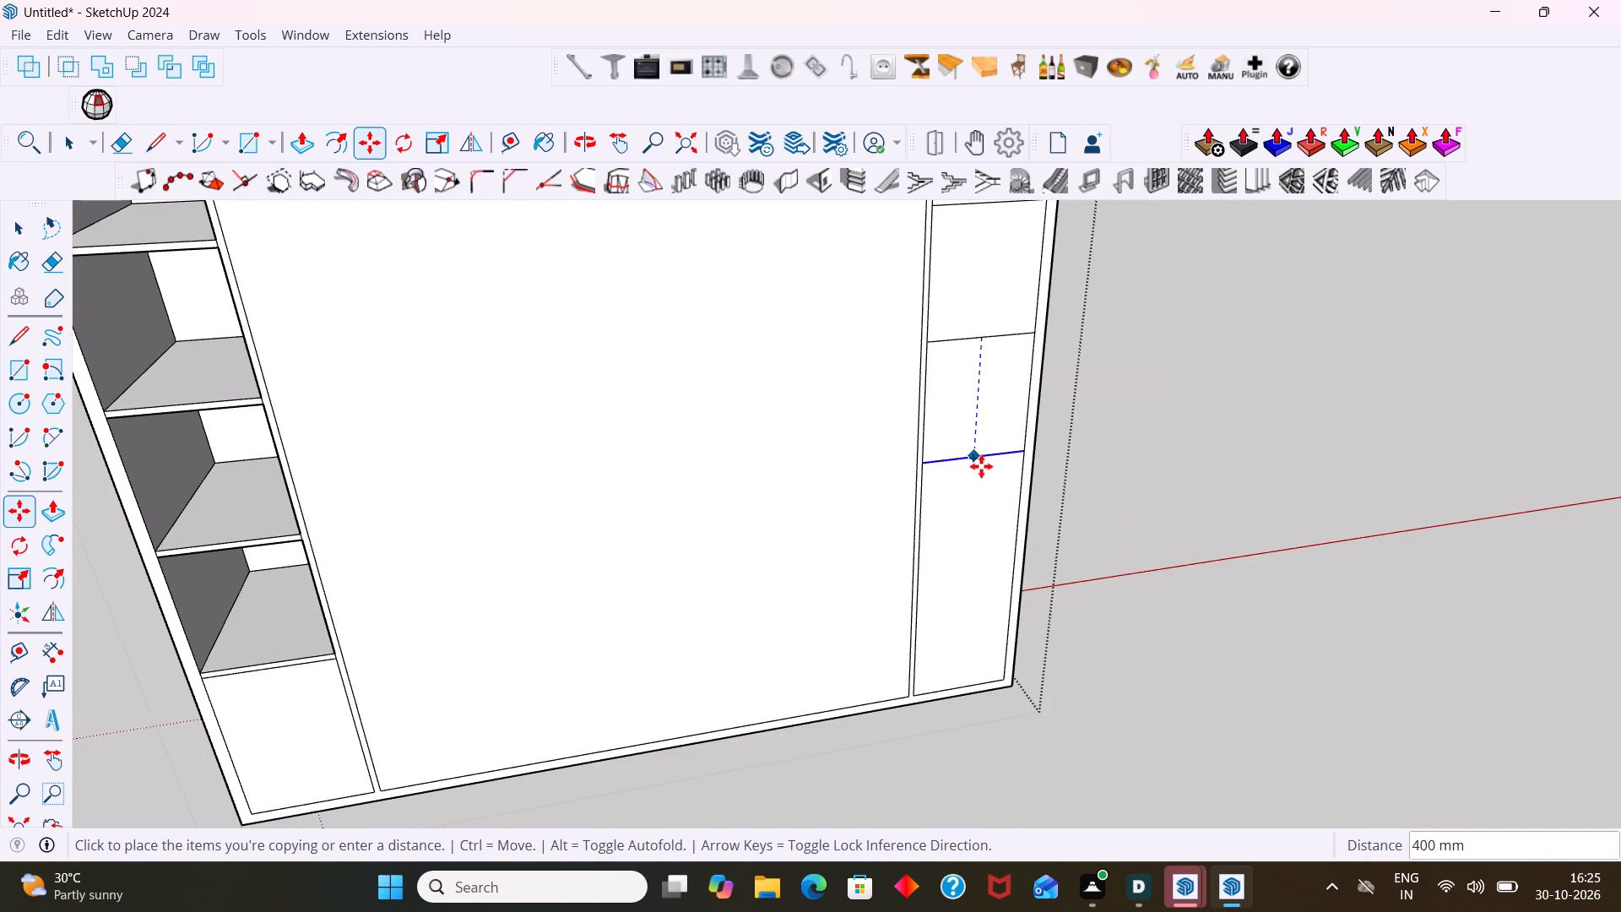
key(Up)
text(400)
key(Return)
scroll(979, 470, down, 4)
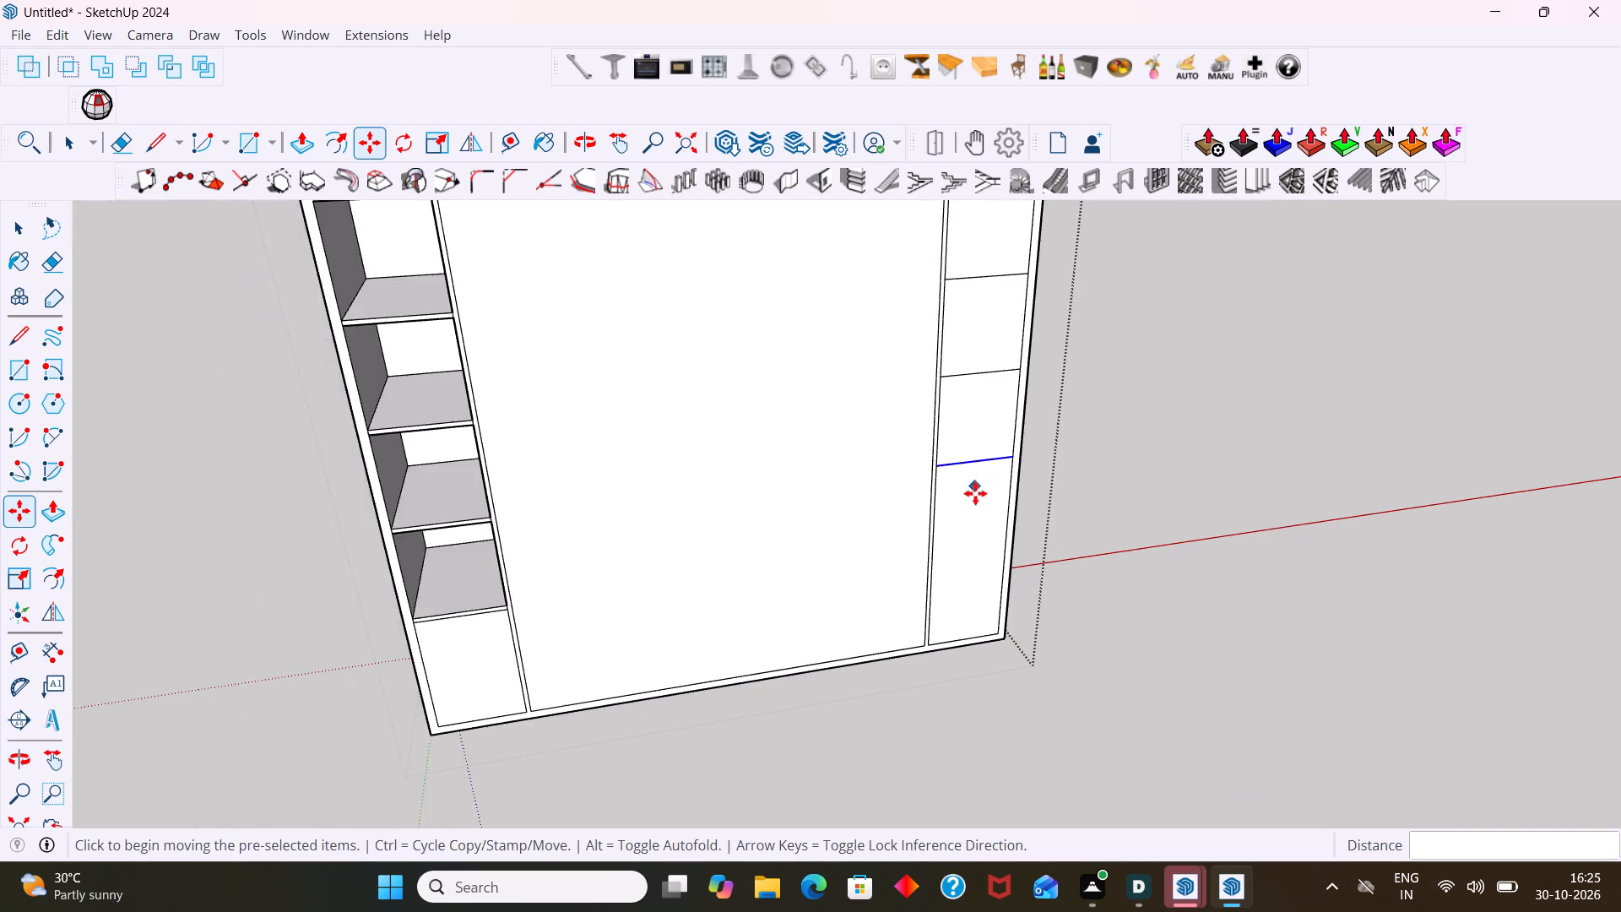
scroll(975, 493, down, 3)
scroll(968, 476, up, 3)
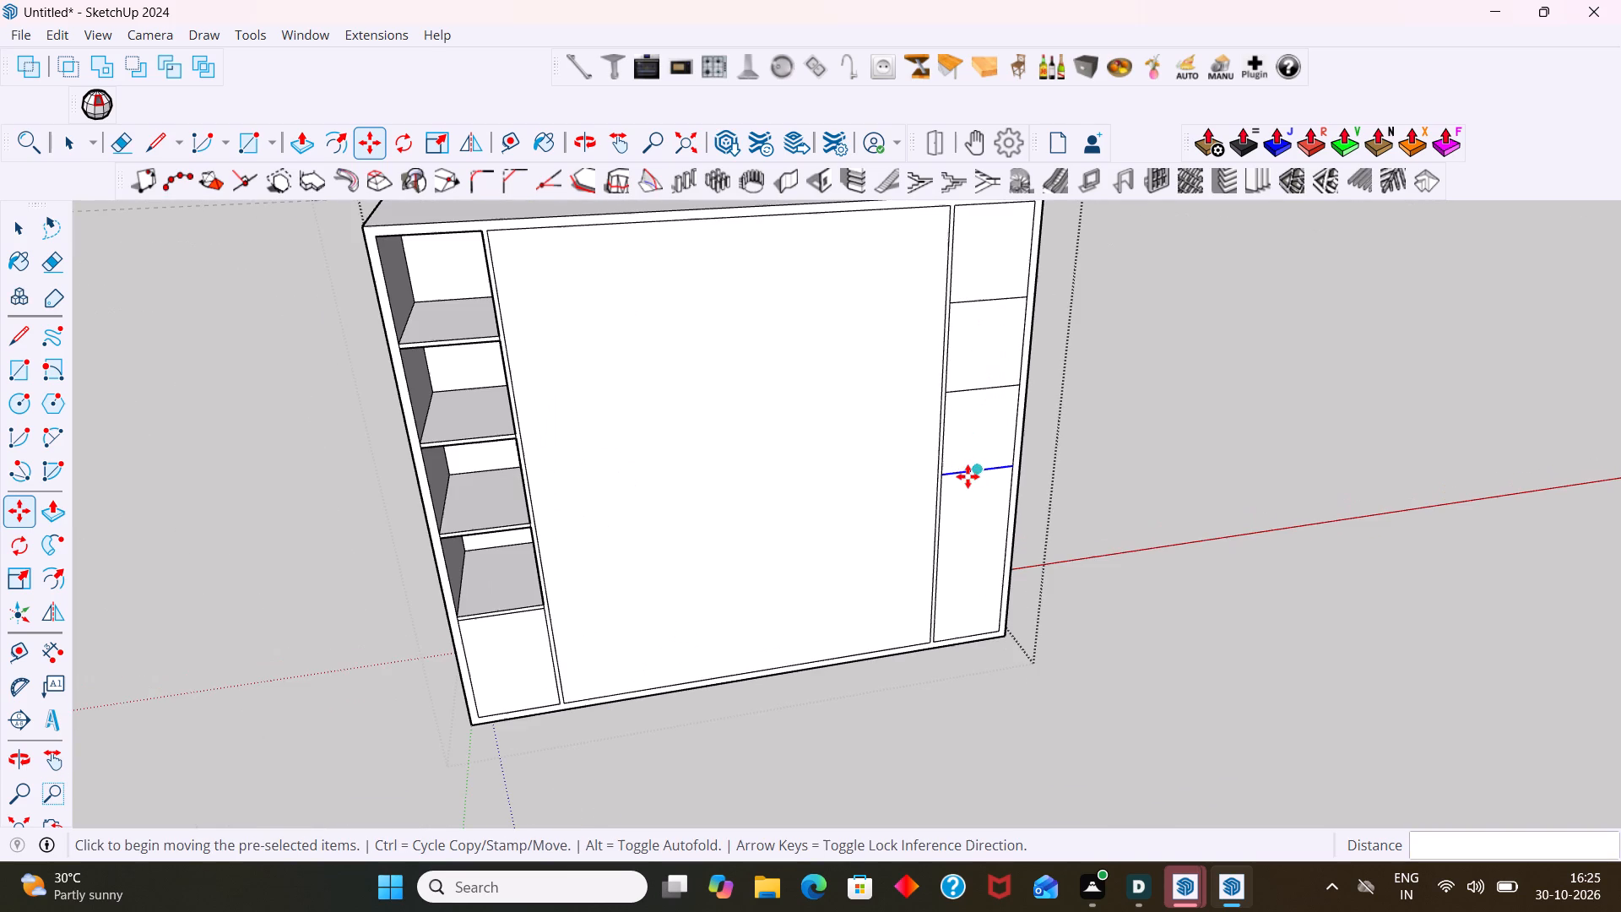
click(981, 470)
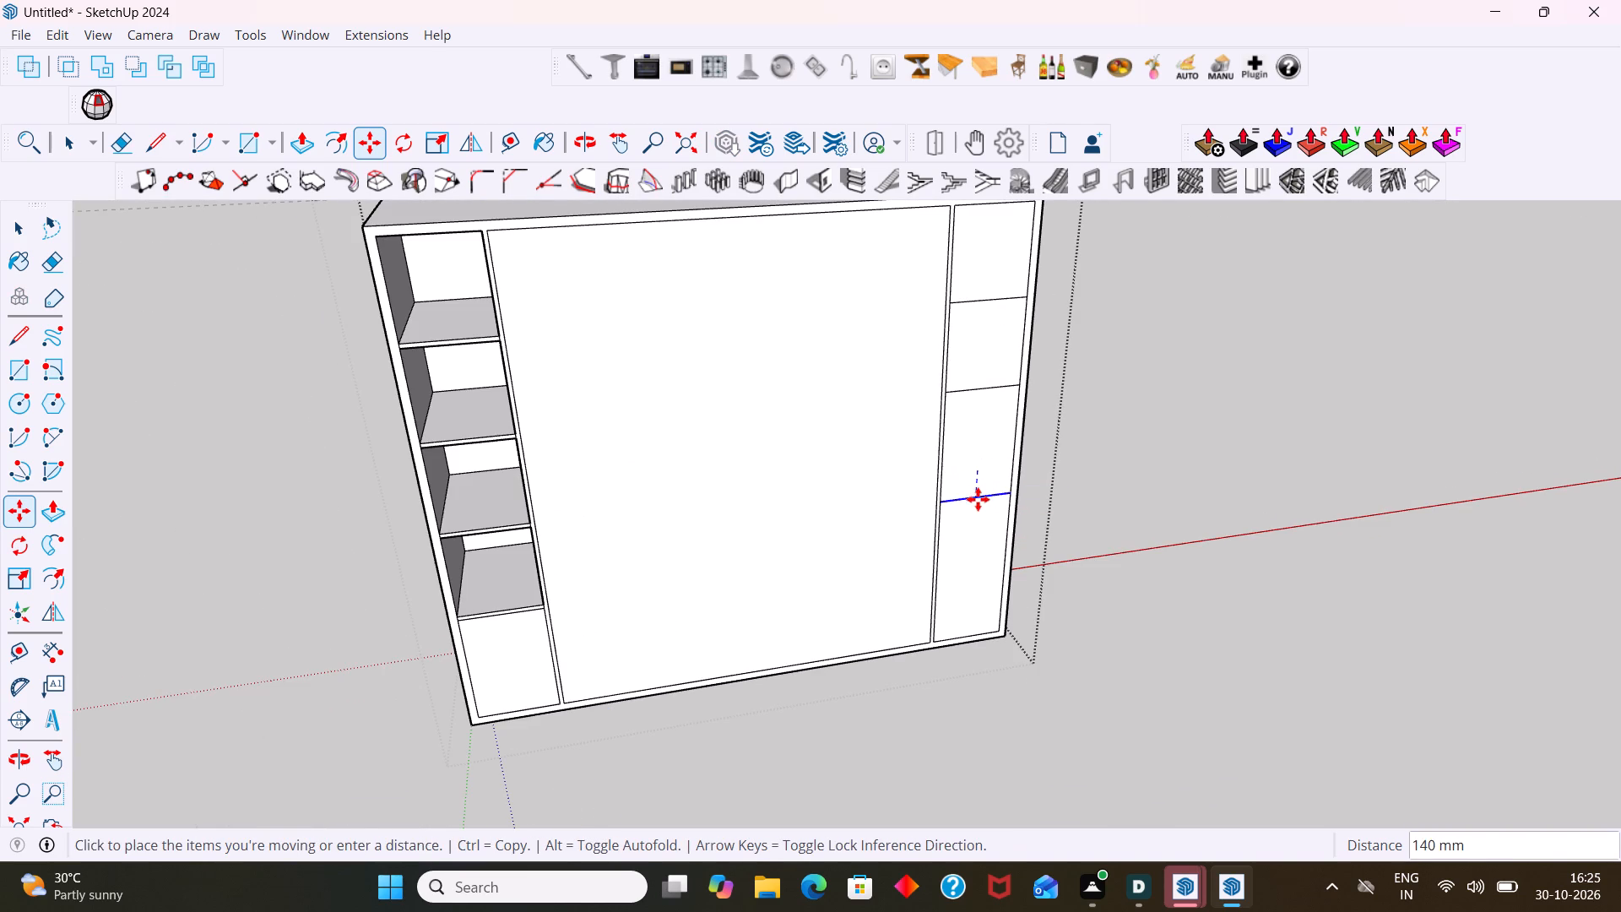
text(400)
key(Return)
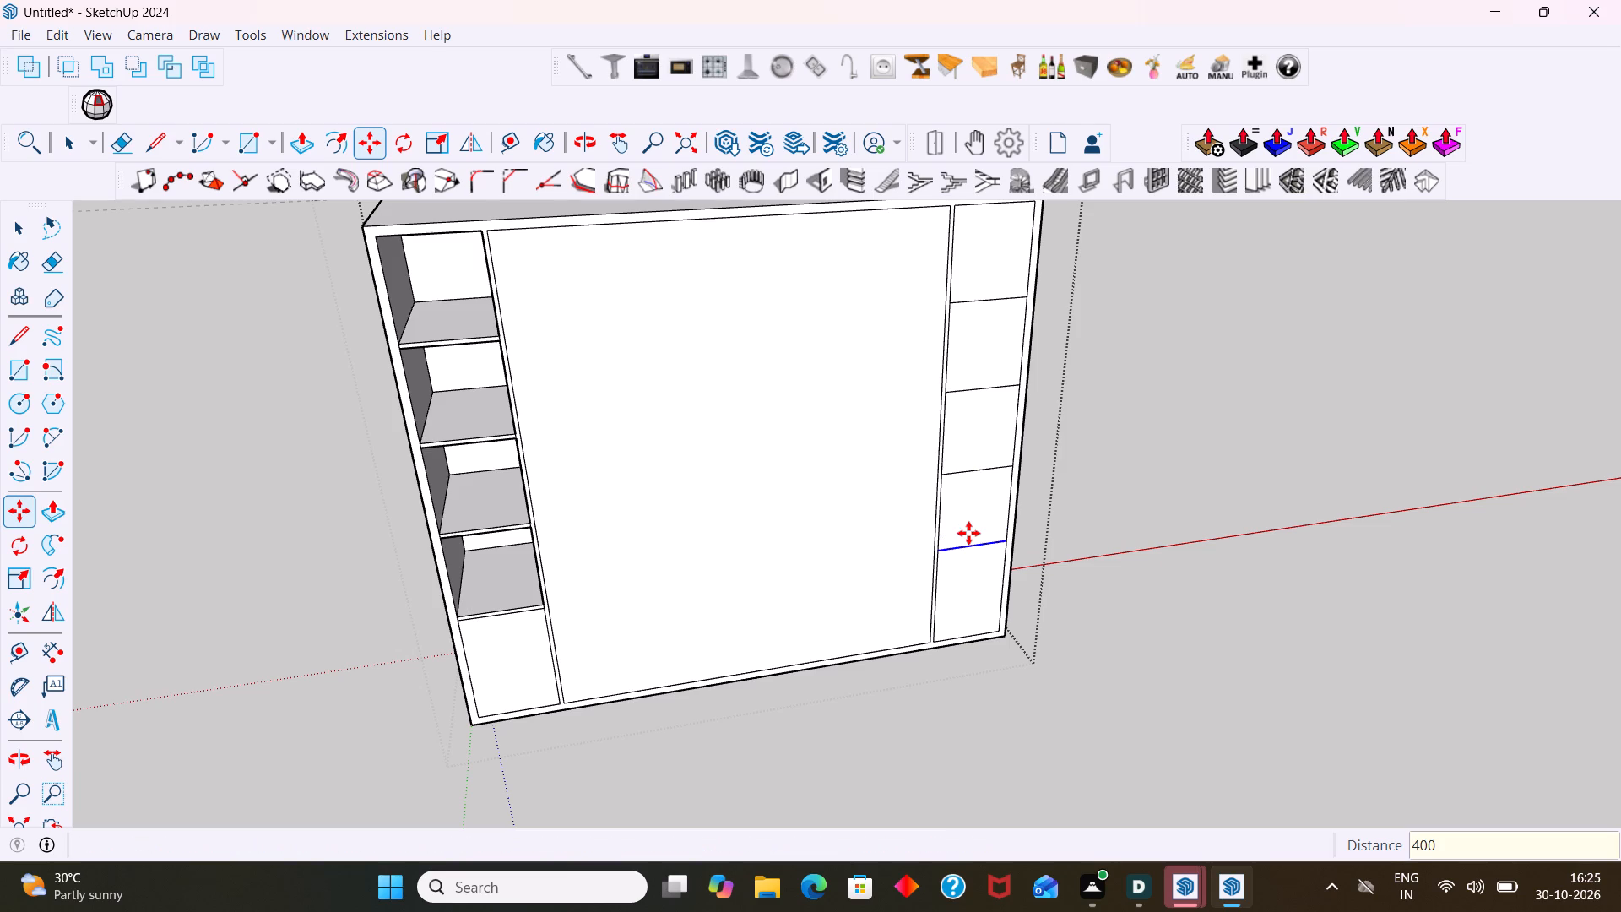
key(space)
click(1168, 490)
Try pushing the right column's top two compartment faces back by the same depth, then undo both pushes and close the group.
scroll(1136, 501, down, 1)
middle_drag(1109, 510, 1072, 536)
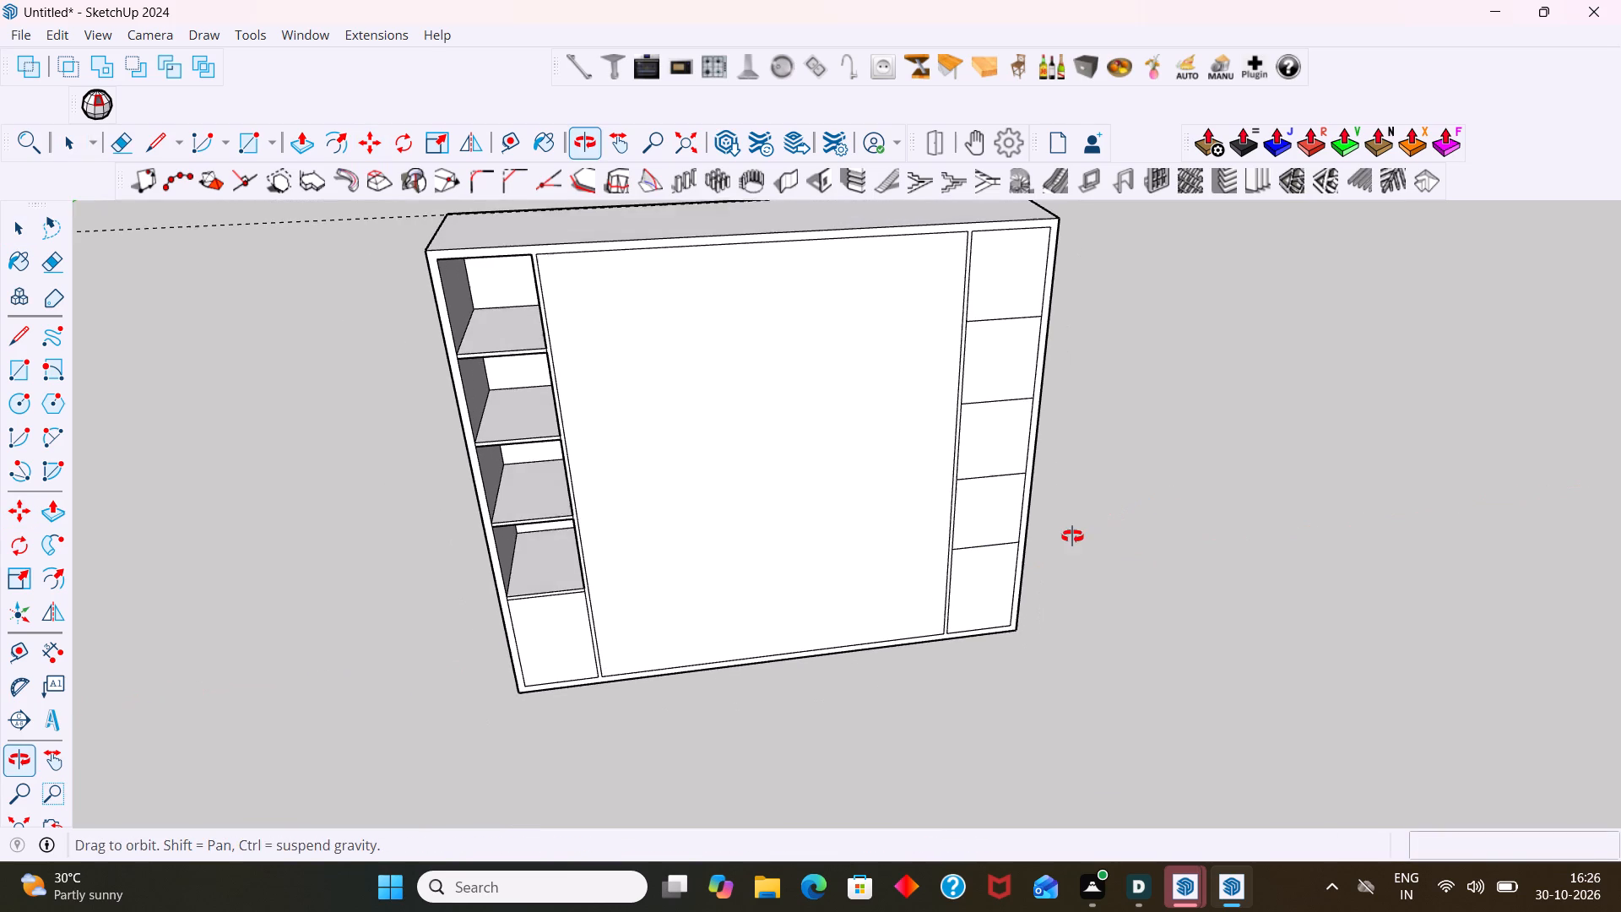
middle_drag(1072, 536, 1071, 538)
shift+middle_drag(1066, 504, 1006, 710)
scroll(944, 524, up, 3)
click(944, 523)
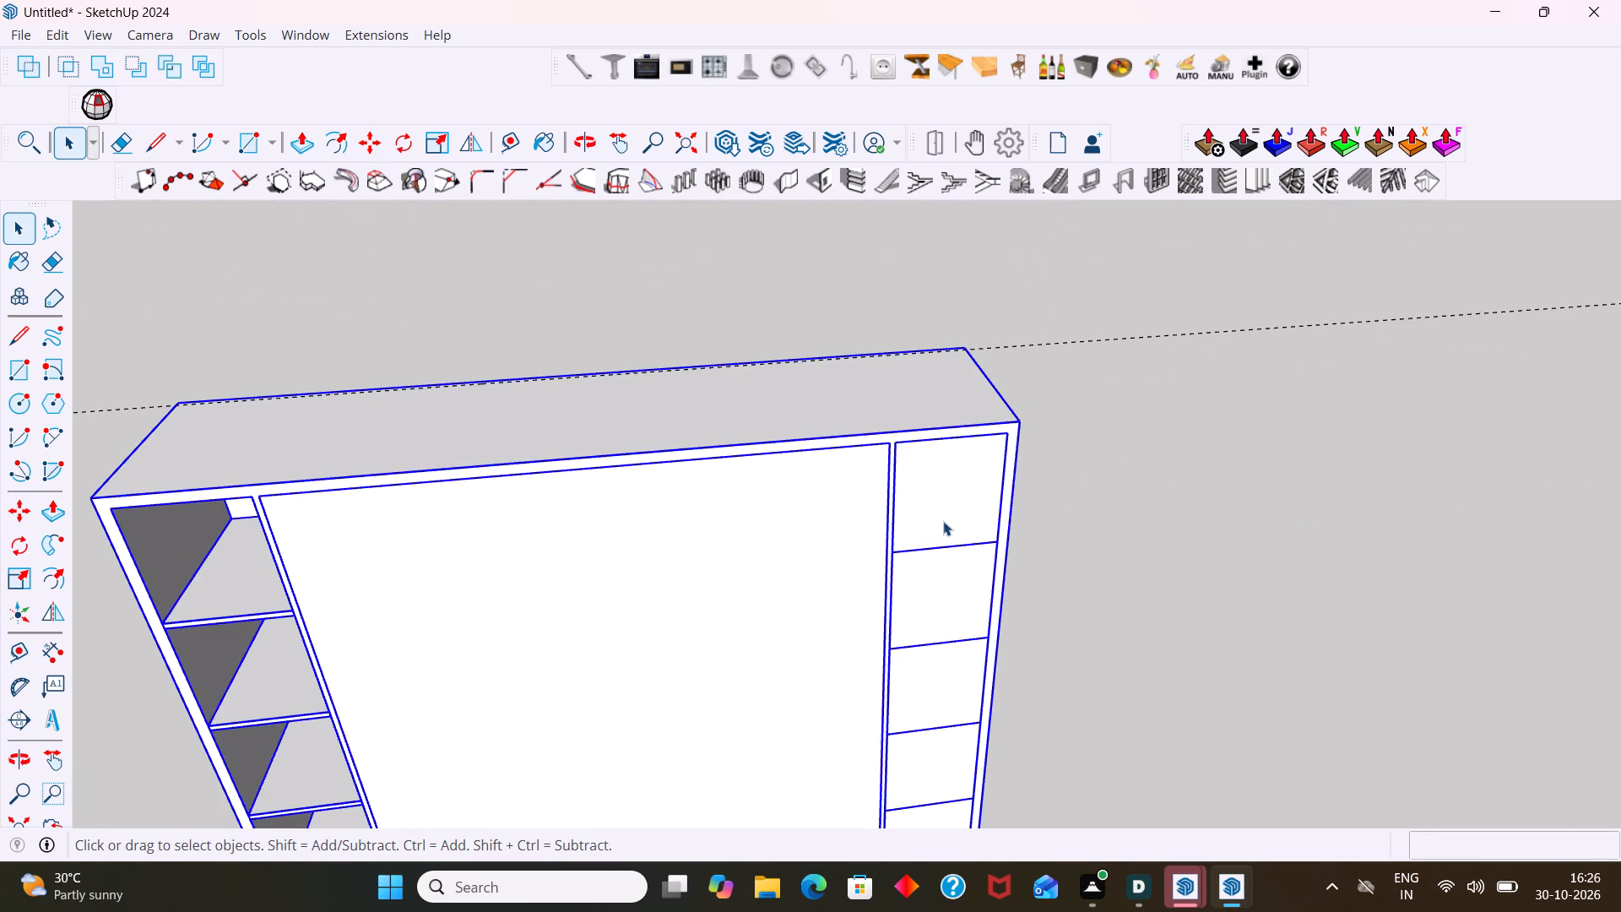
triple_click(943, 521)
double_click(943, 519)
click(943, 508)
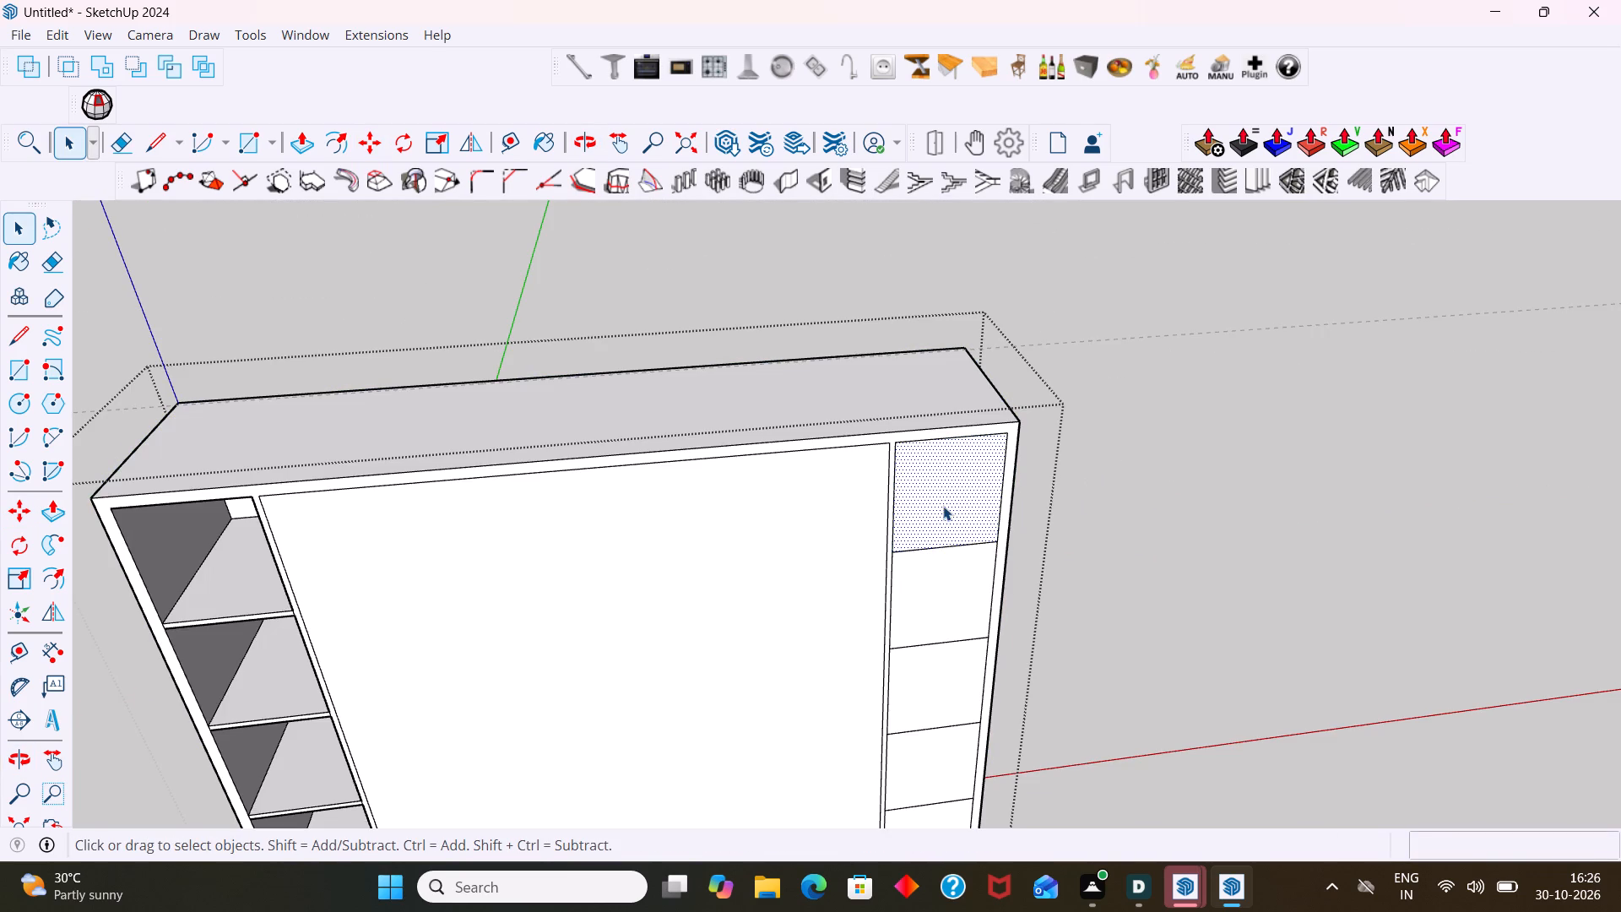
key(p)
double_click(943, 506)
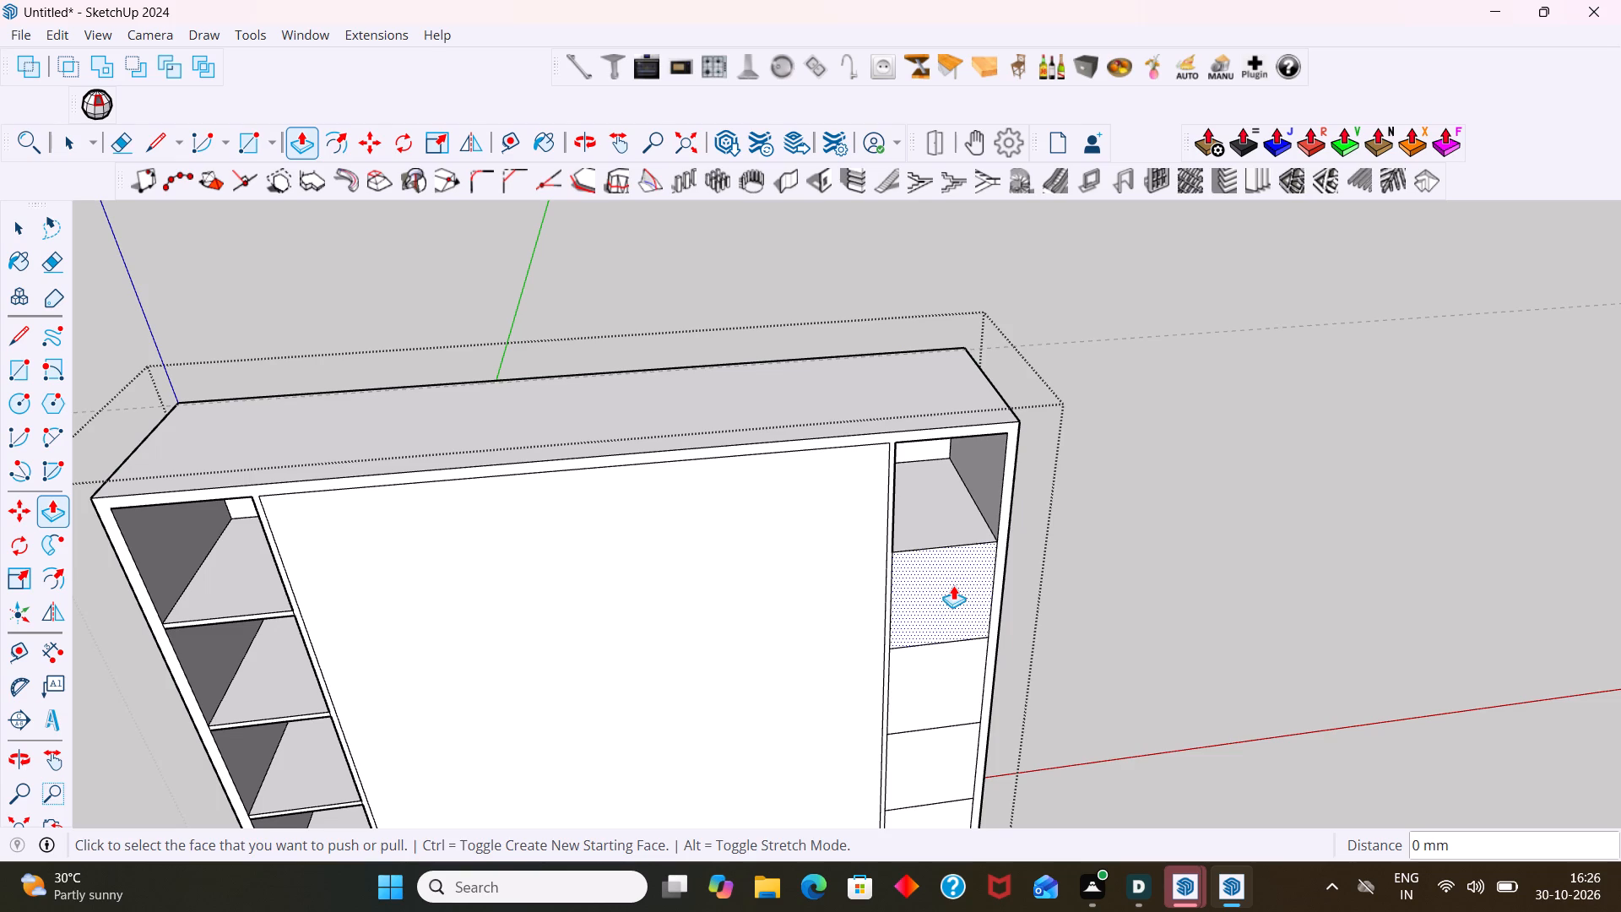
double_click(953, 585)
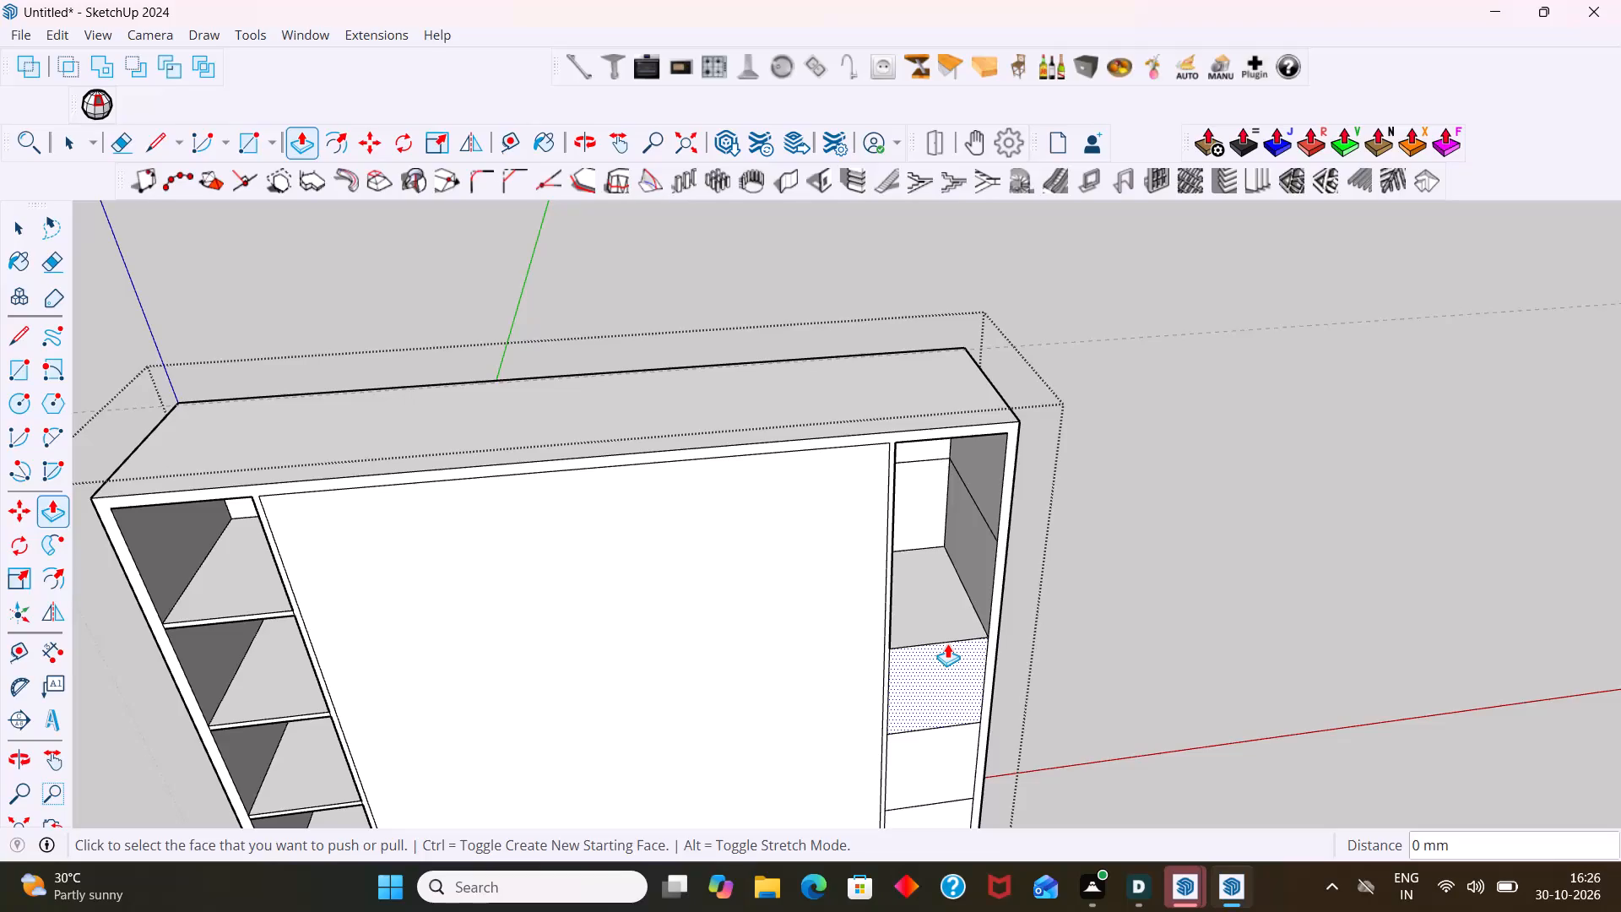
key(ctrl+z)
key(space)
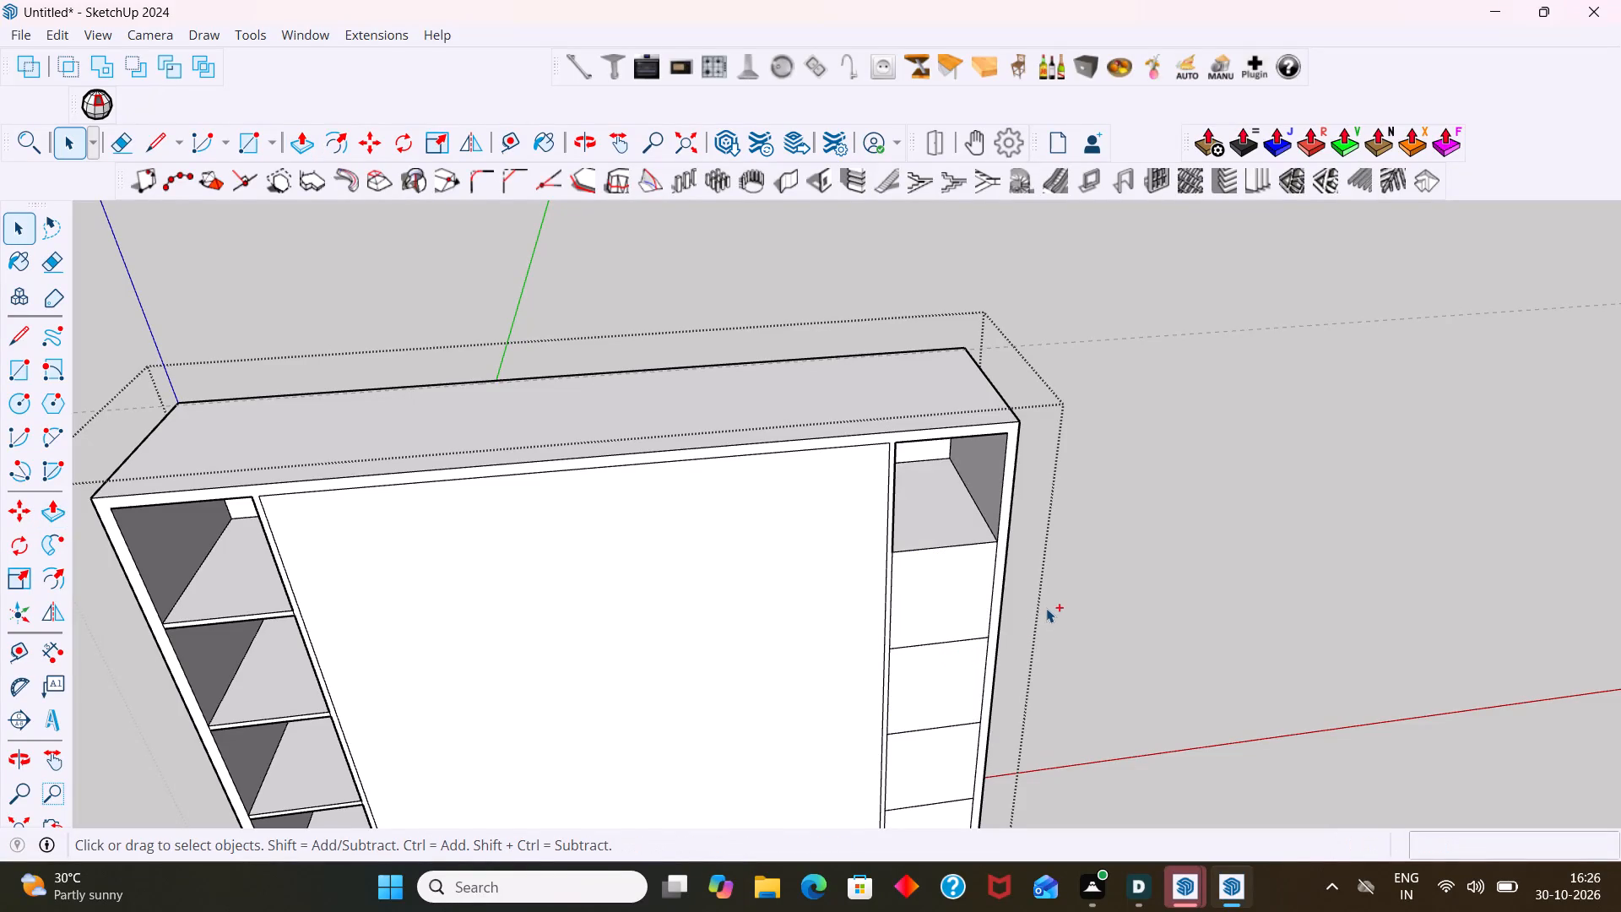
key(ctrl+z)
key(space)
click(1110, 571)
Open the group, copy the right column's first shelf line 9 mm straight up, and copy that new line 18 mm down.
scroll(994, 580, up, 3)
click(954, 531)
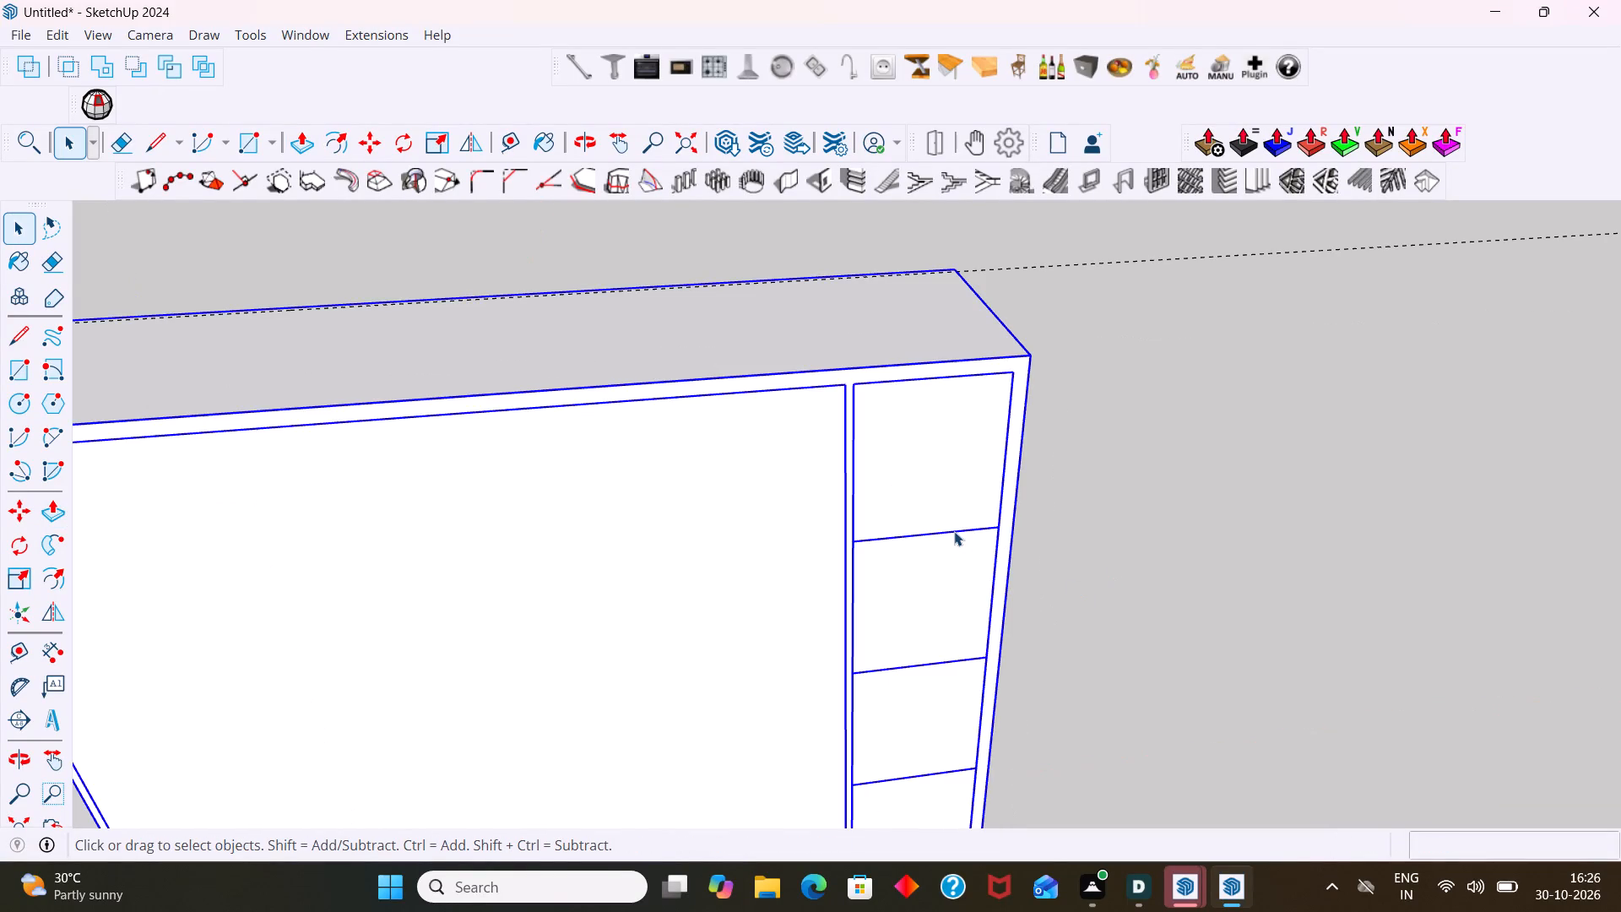
triple_click(952, 535)
click(952, 534)
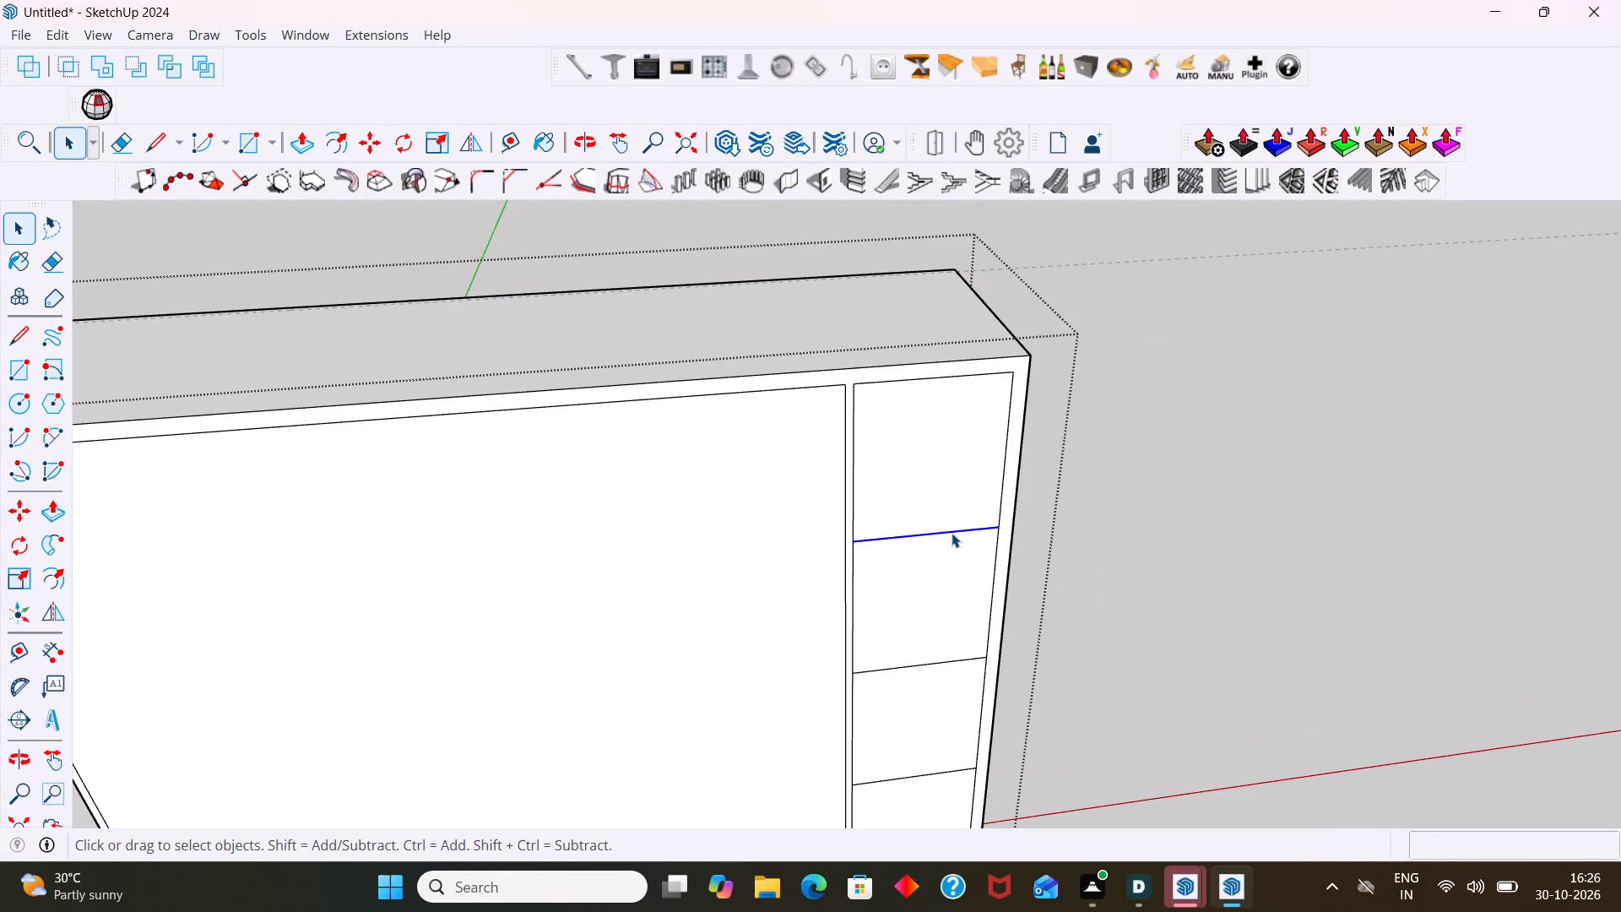
key(m)
click(951, 533)
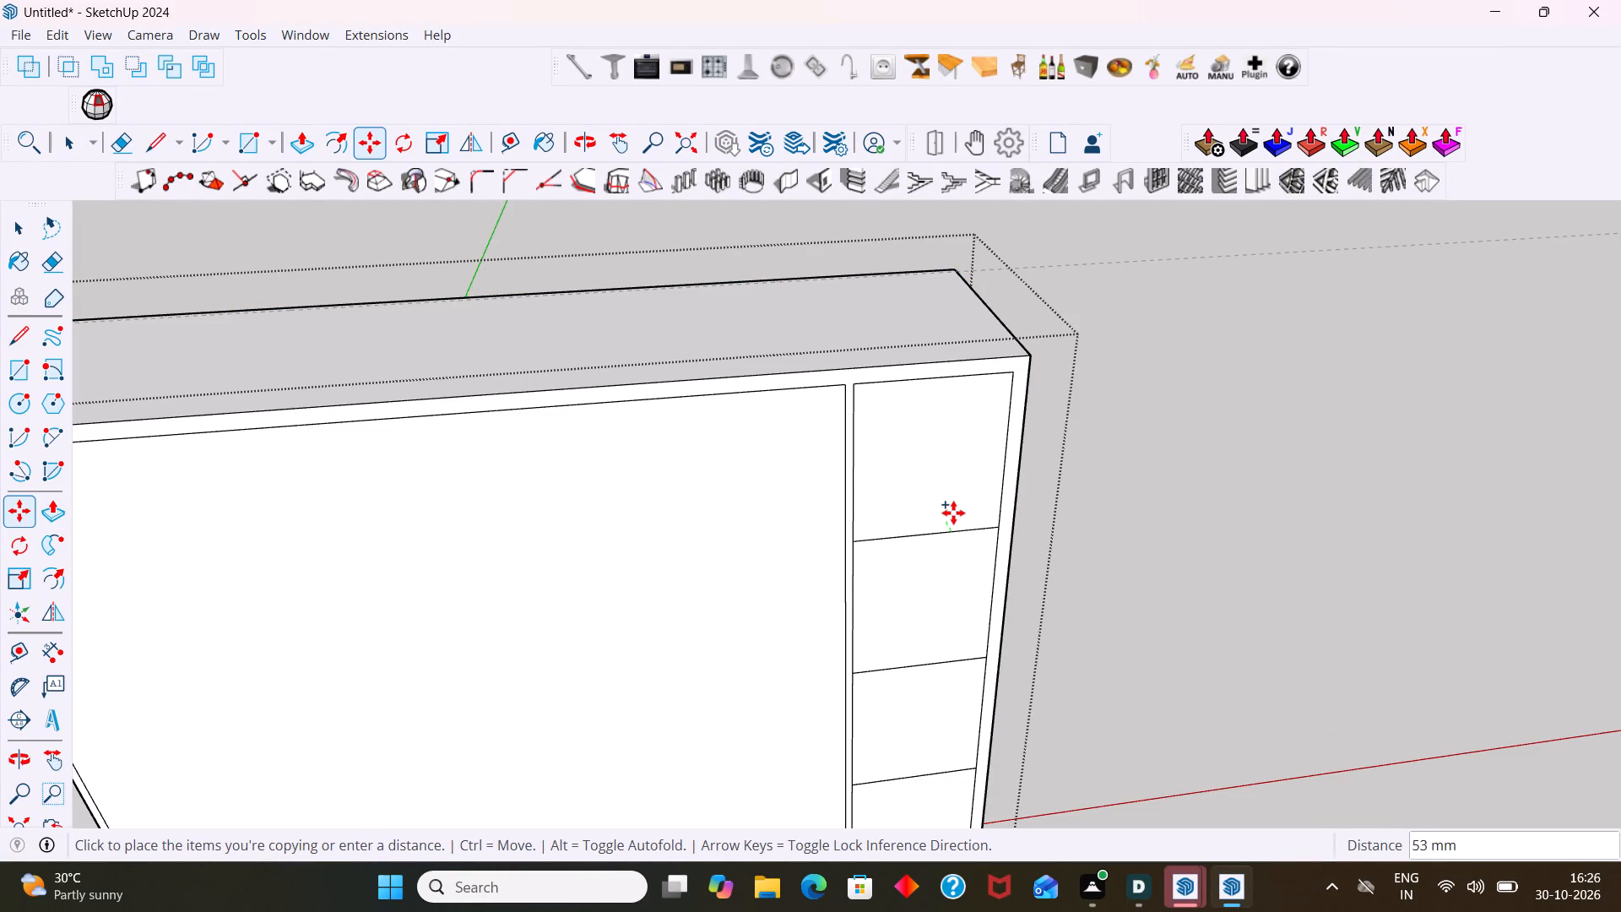
key(Up)
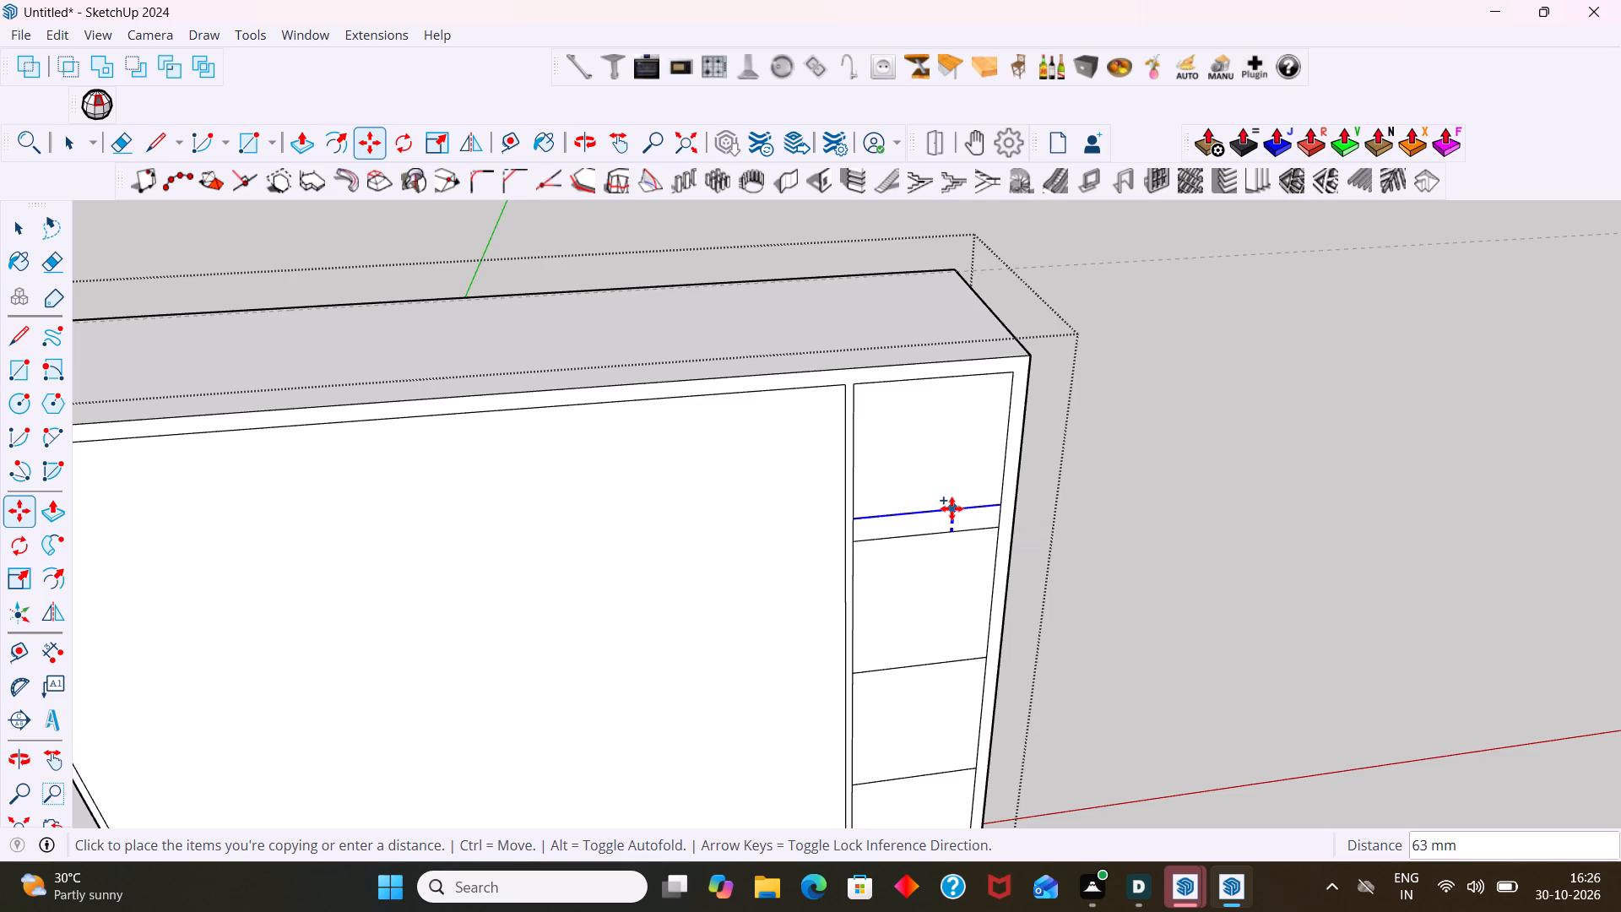
key(1)
key(BackSpace)
key(9)
key(Return)
scroll(927, 540, up, 8)
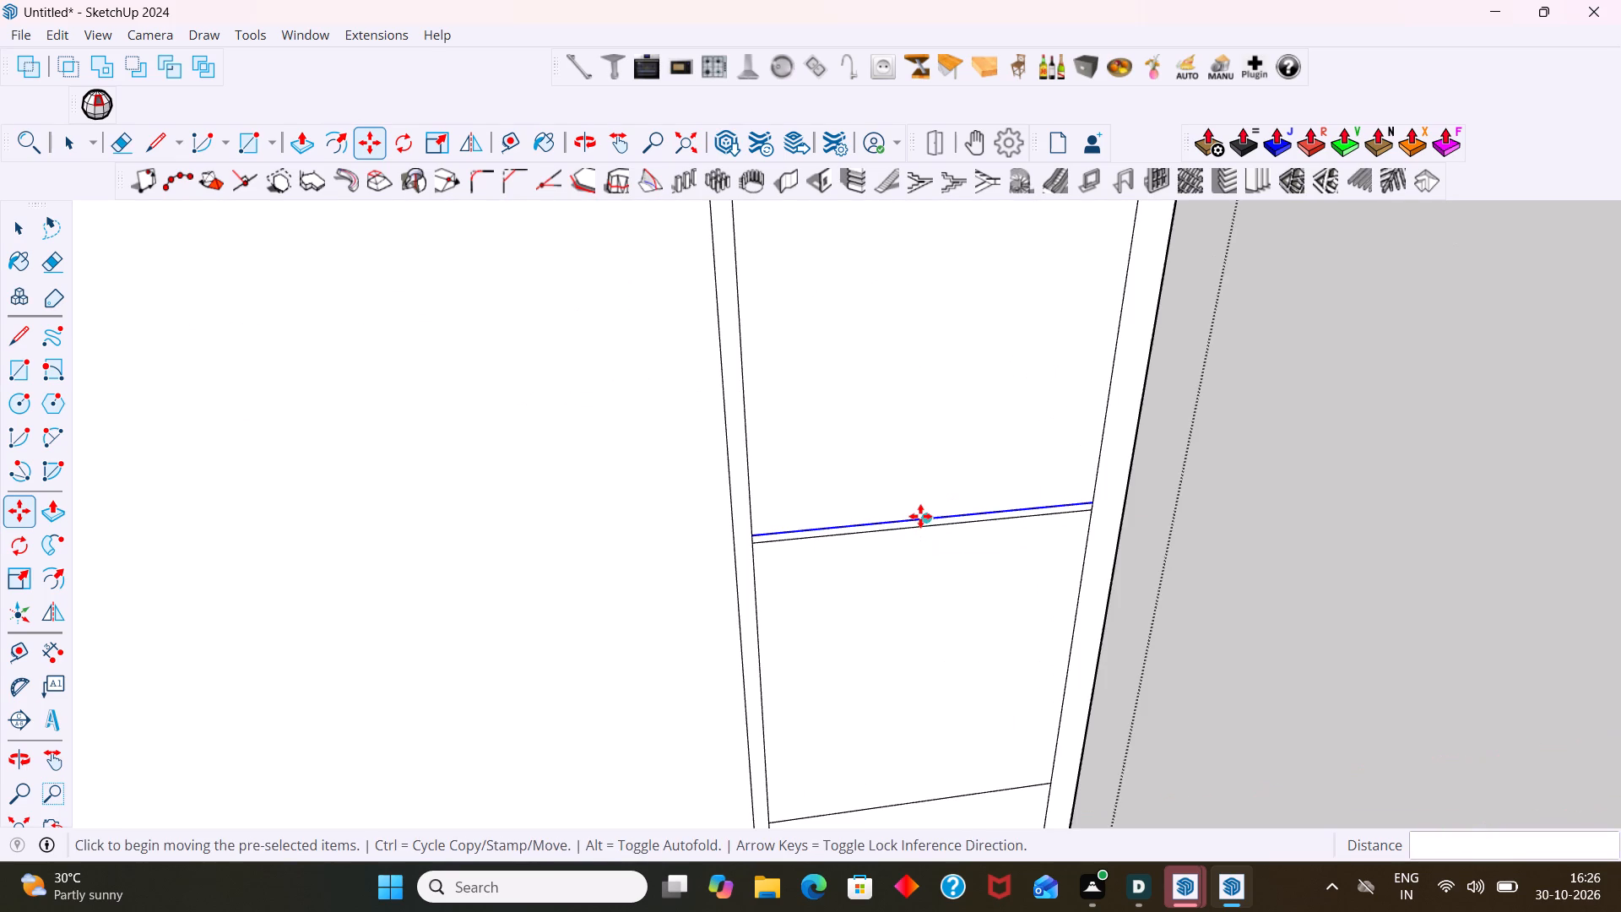
click(920, 516)
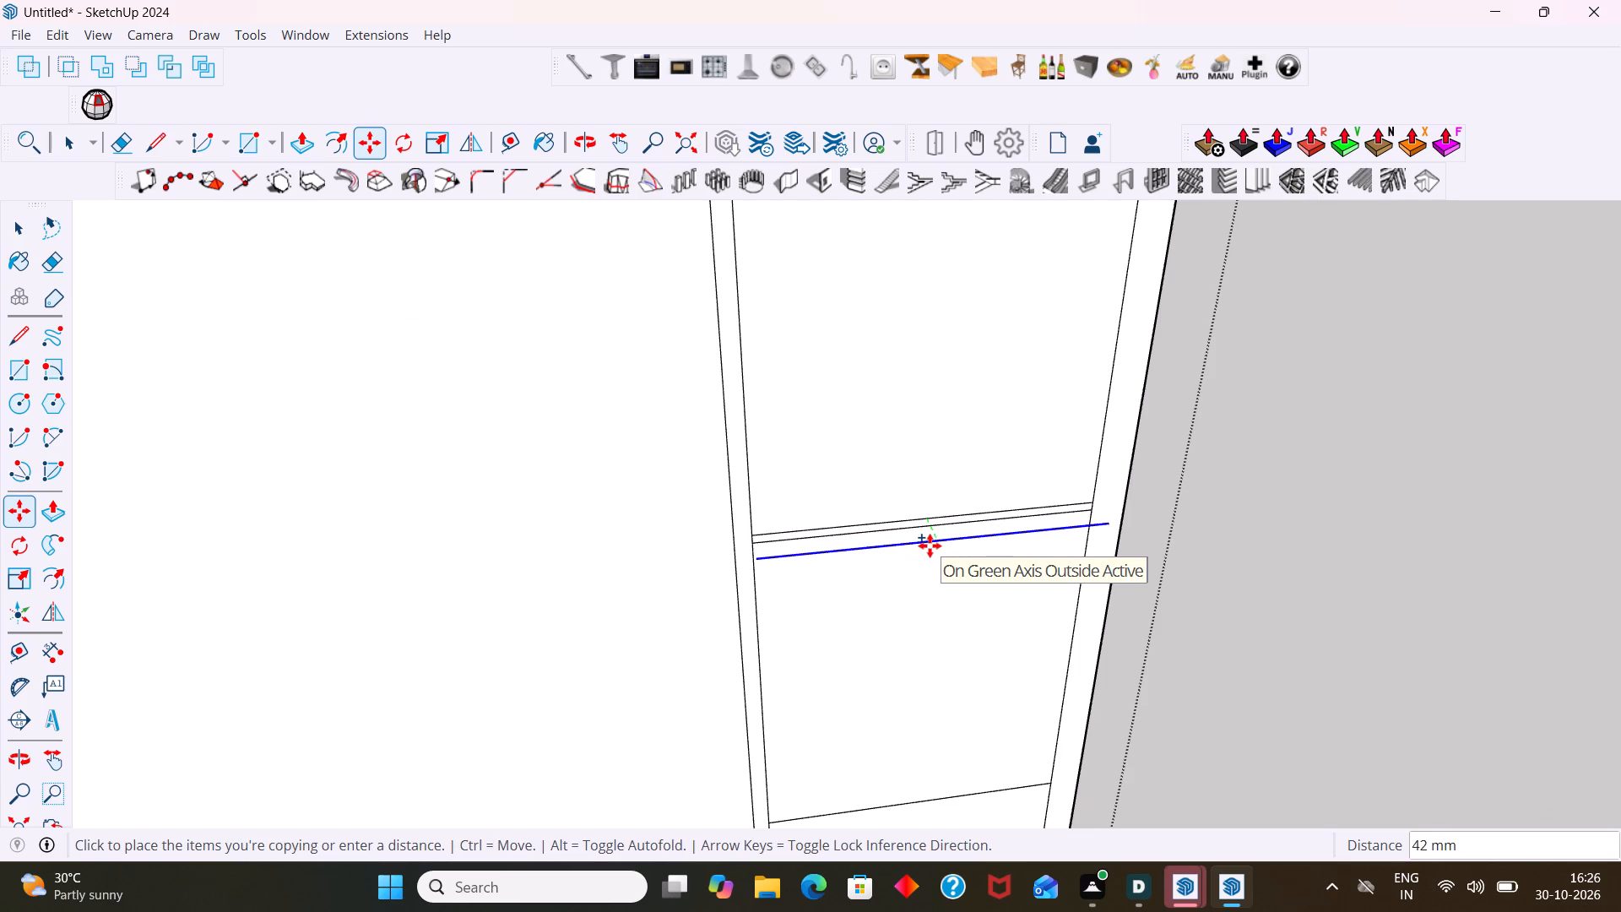
key(Up)
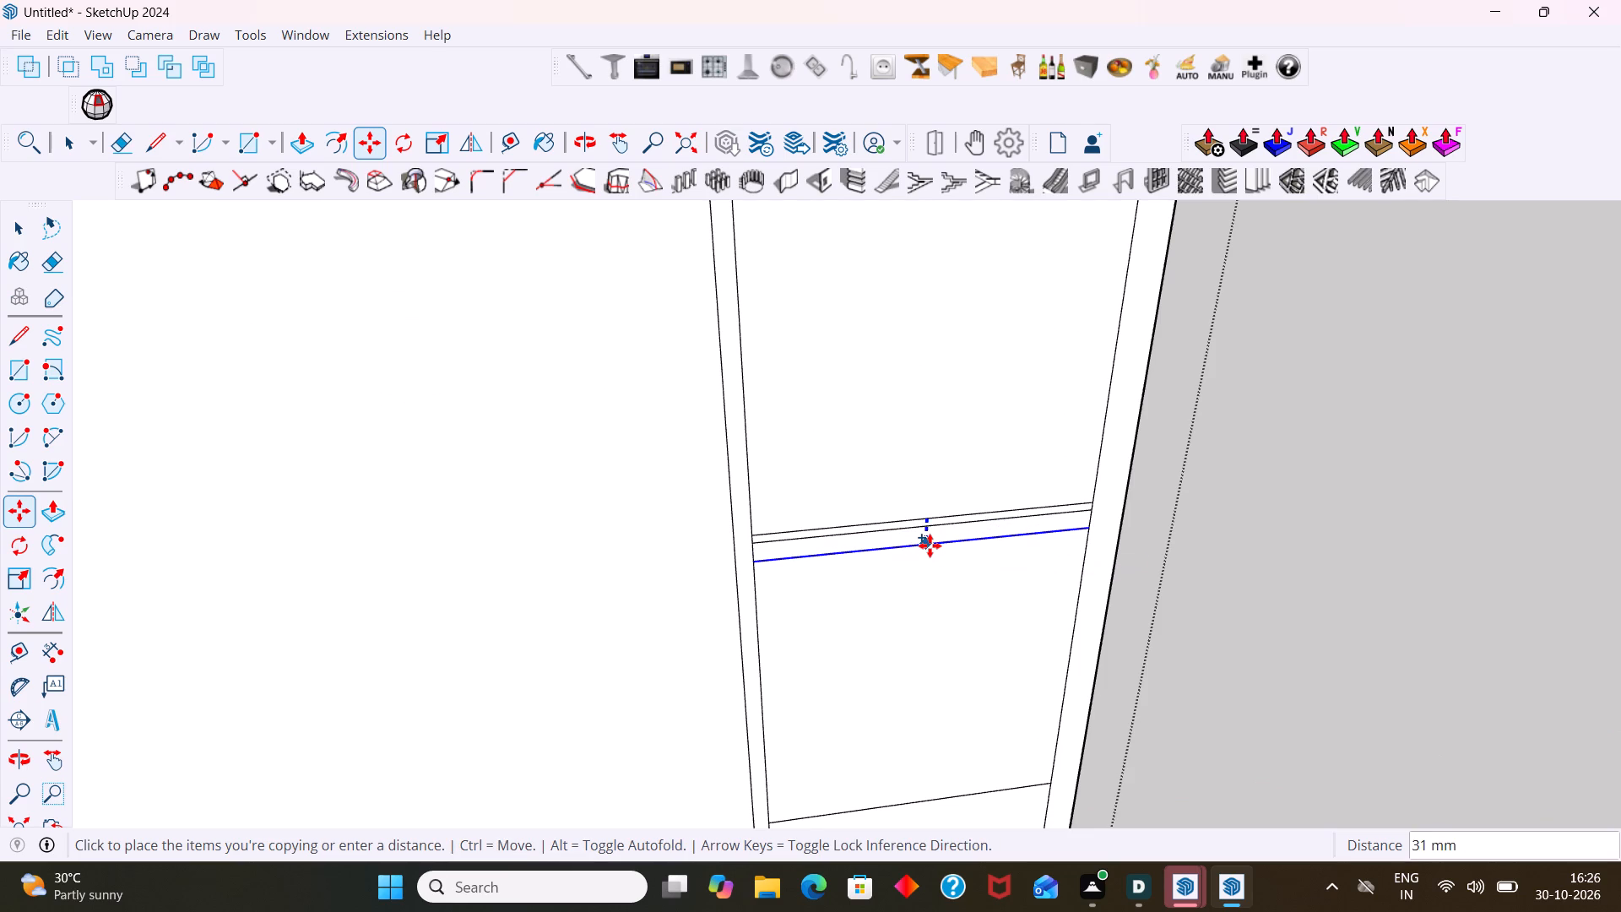
key(1)
key(8)
key(Return)
scroll(930, 558, down, 2)
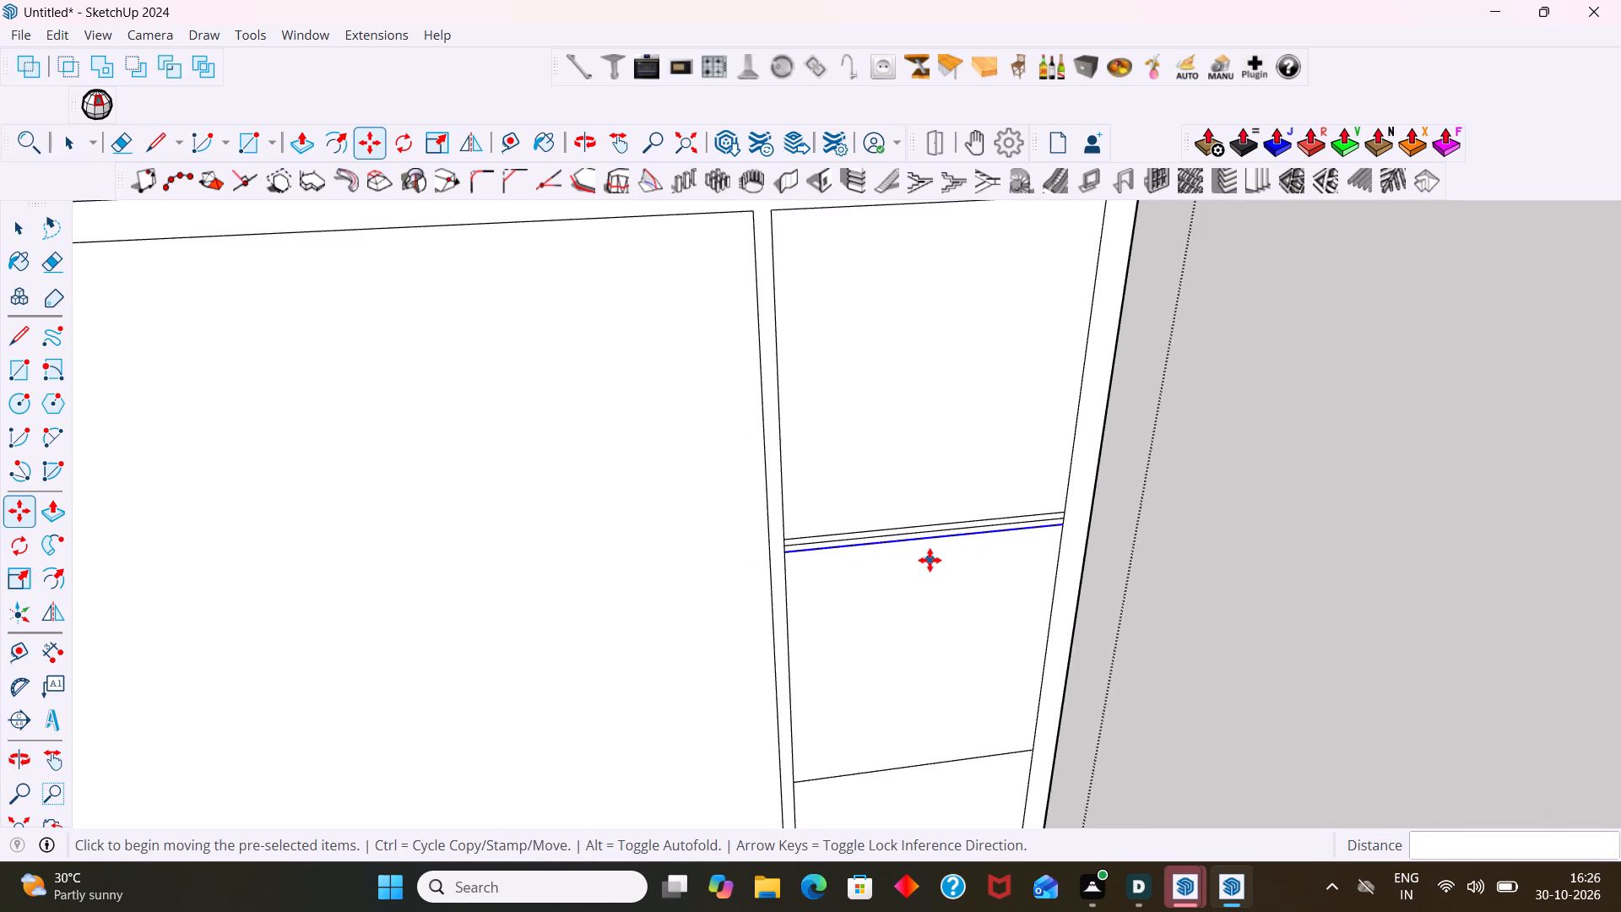
shift+middle_drag(930, 560, 865, 359)
click(900, 593)
key(space)
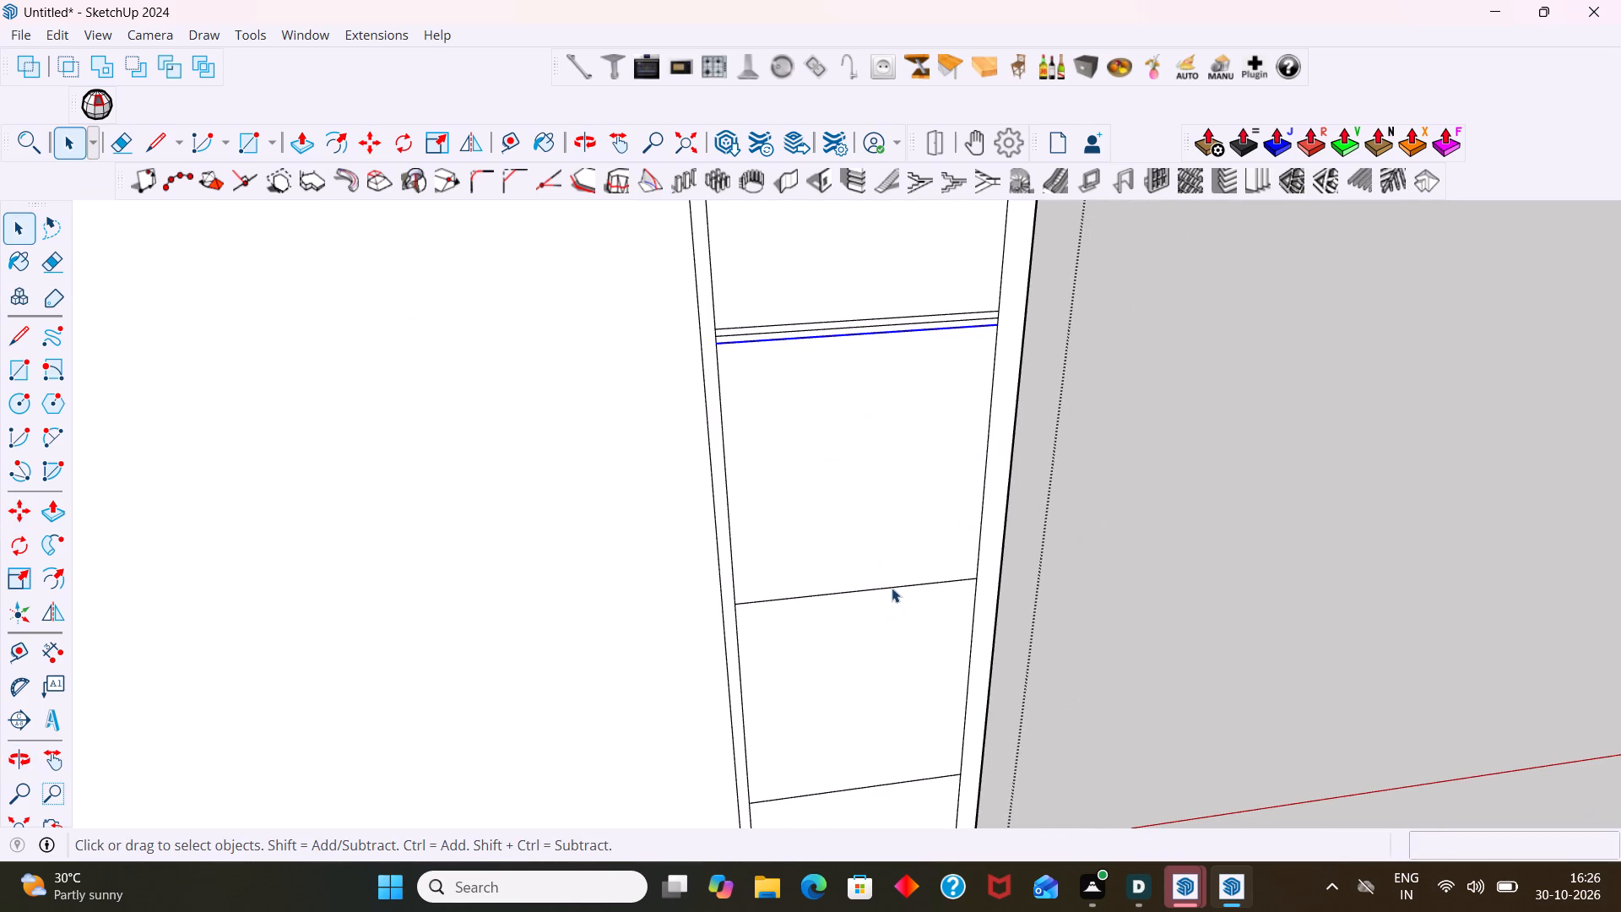
Copy the right column's second shelf line 9 mm straight up and that new line 18 mm down, then close the group.
click(892, 585)
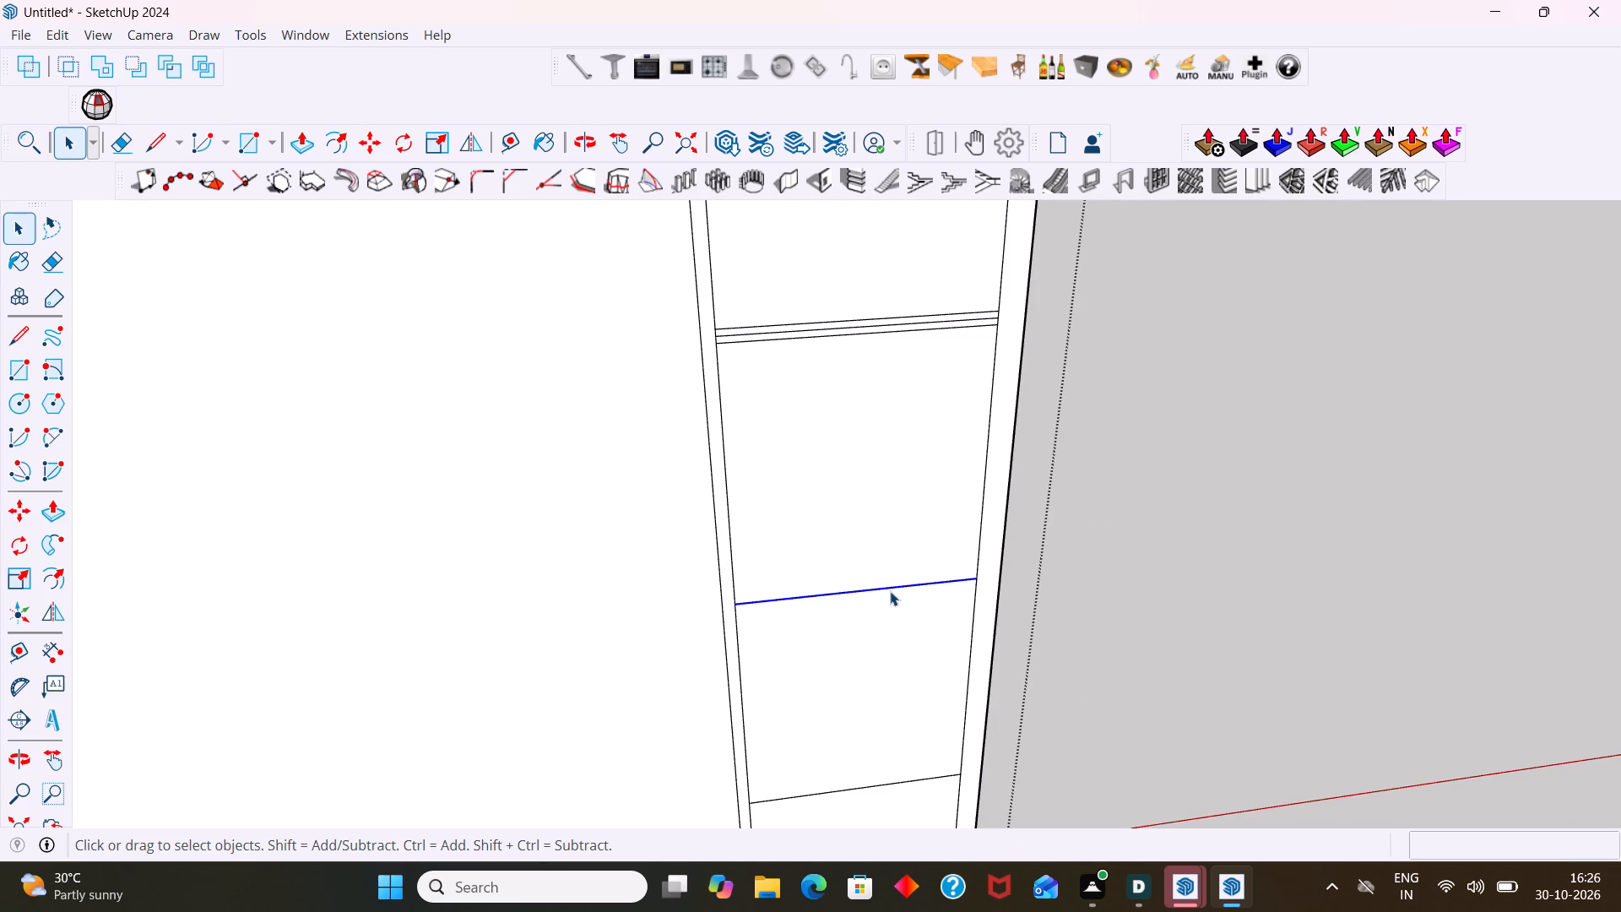
key(m)
click(890, 591)
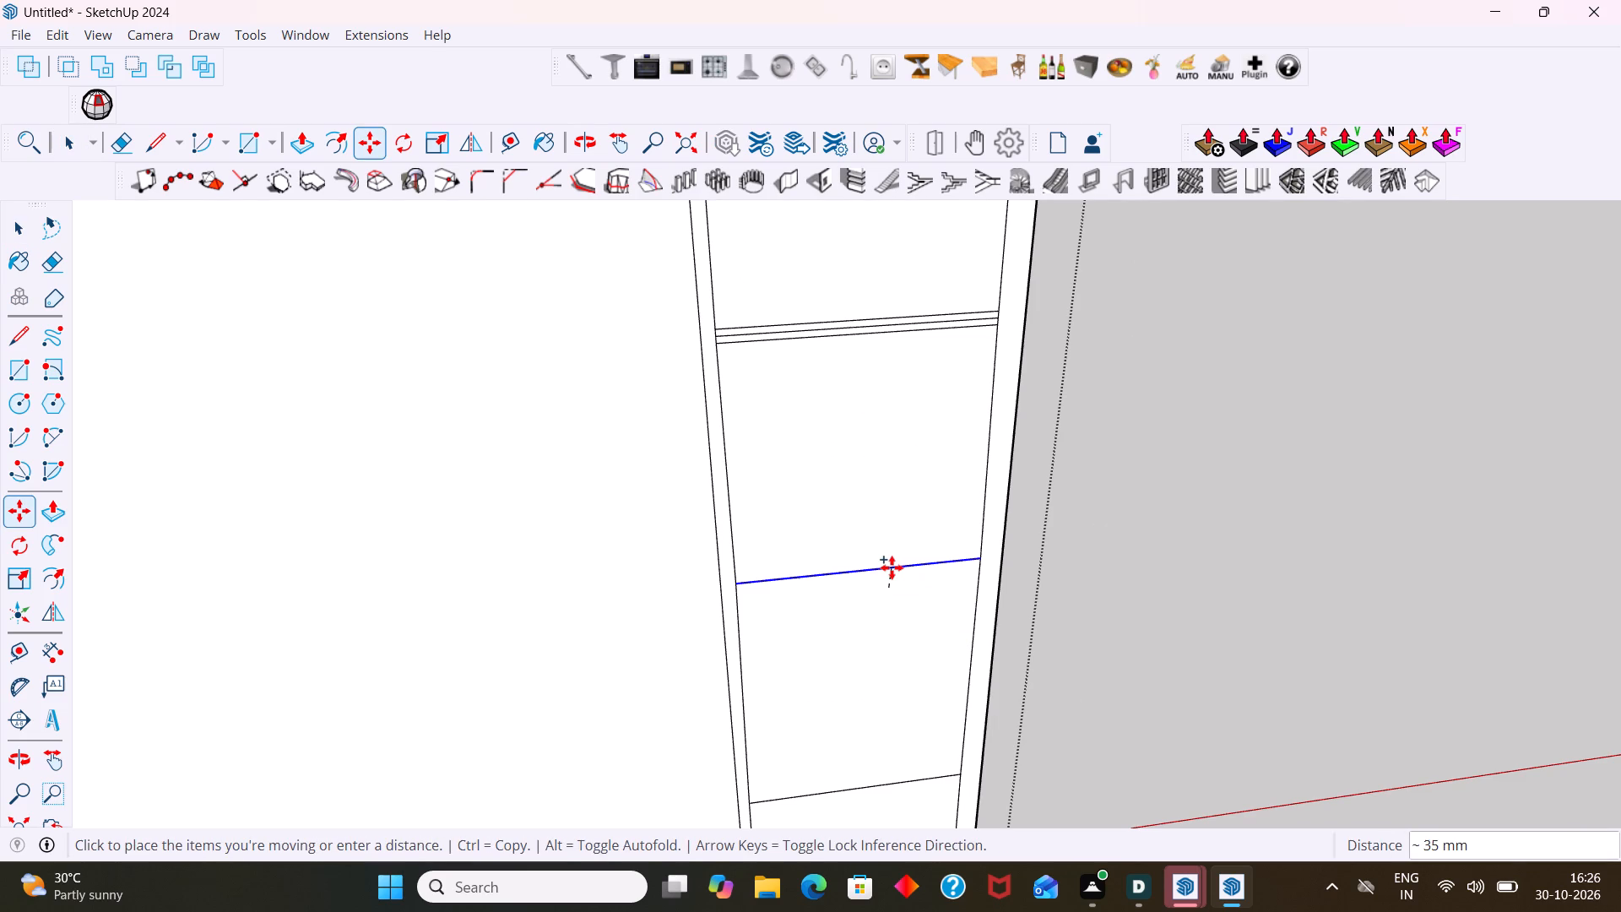
key(Up)
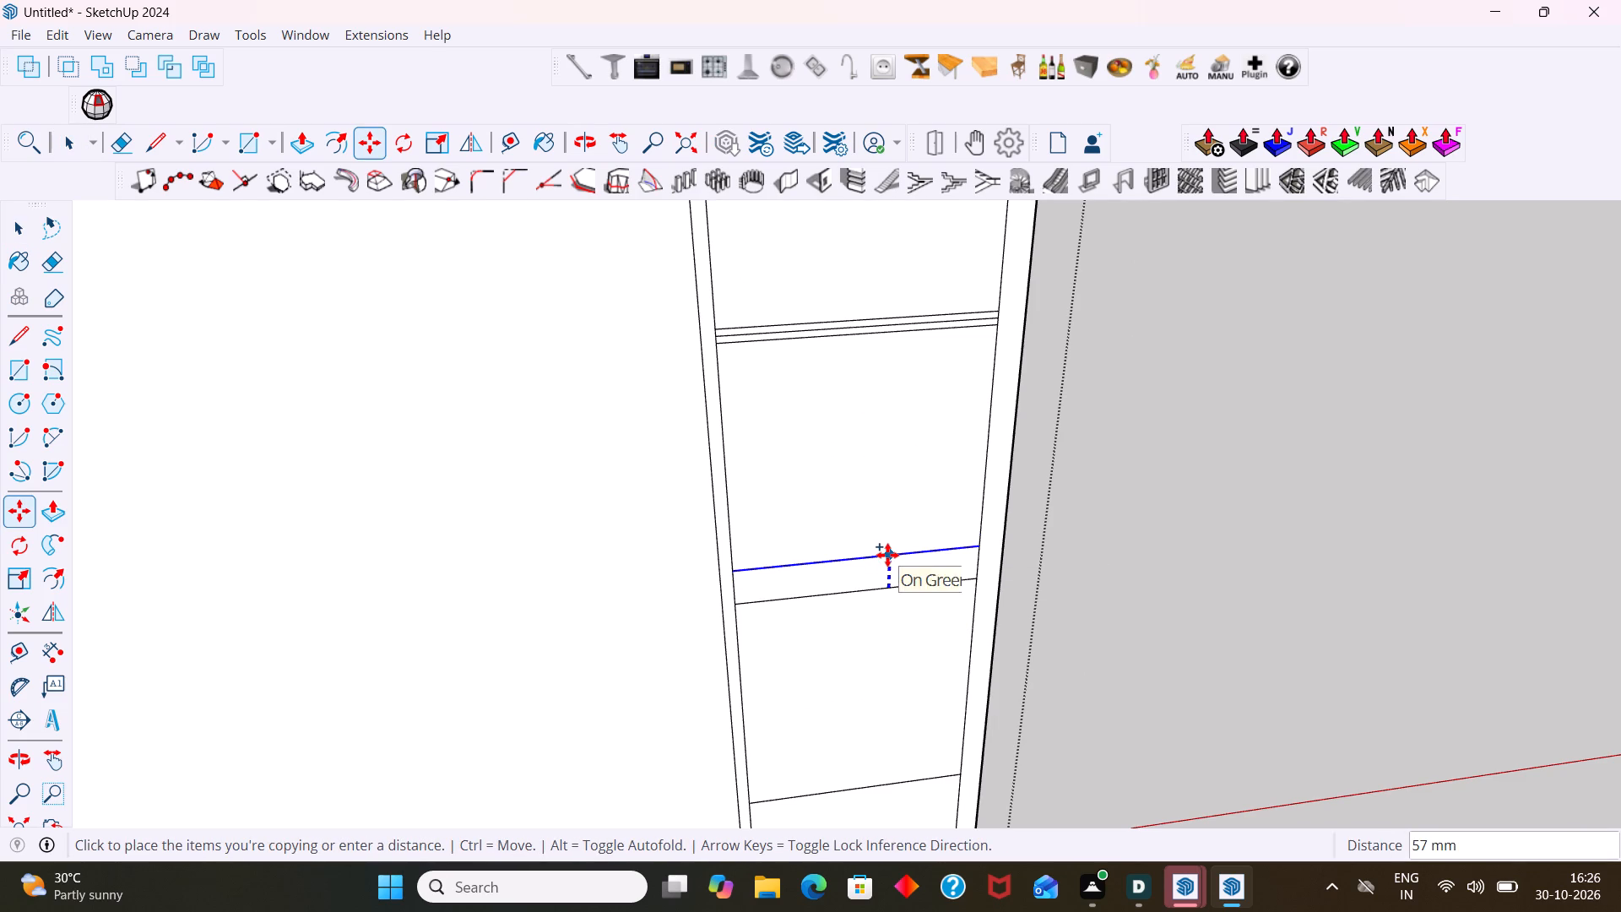
key(9)
key(Return)
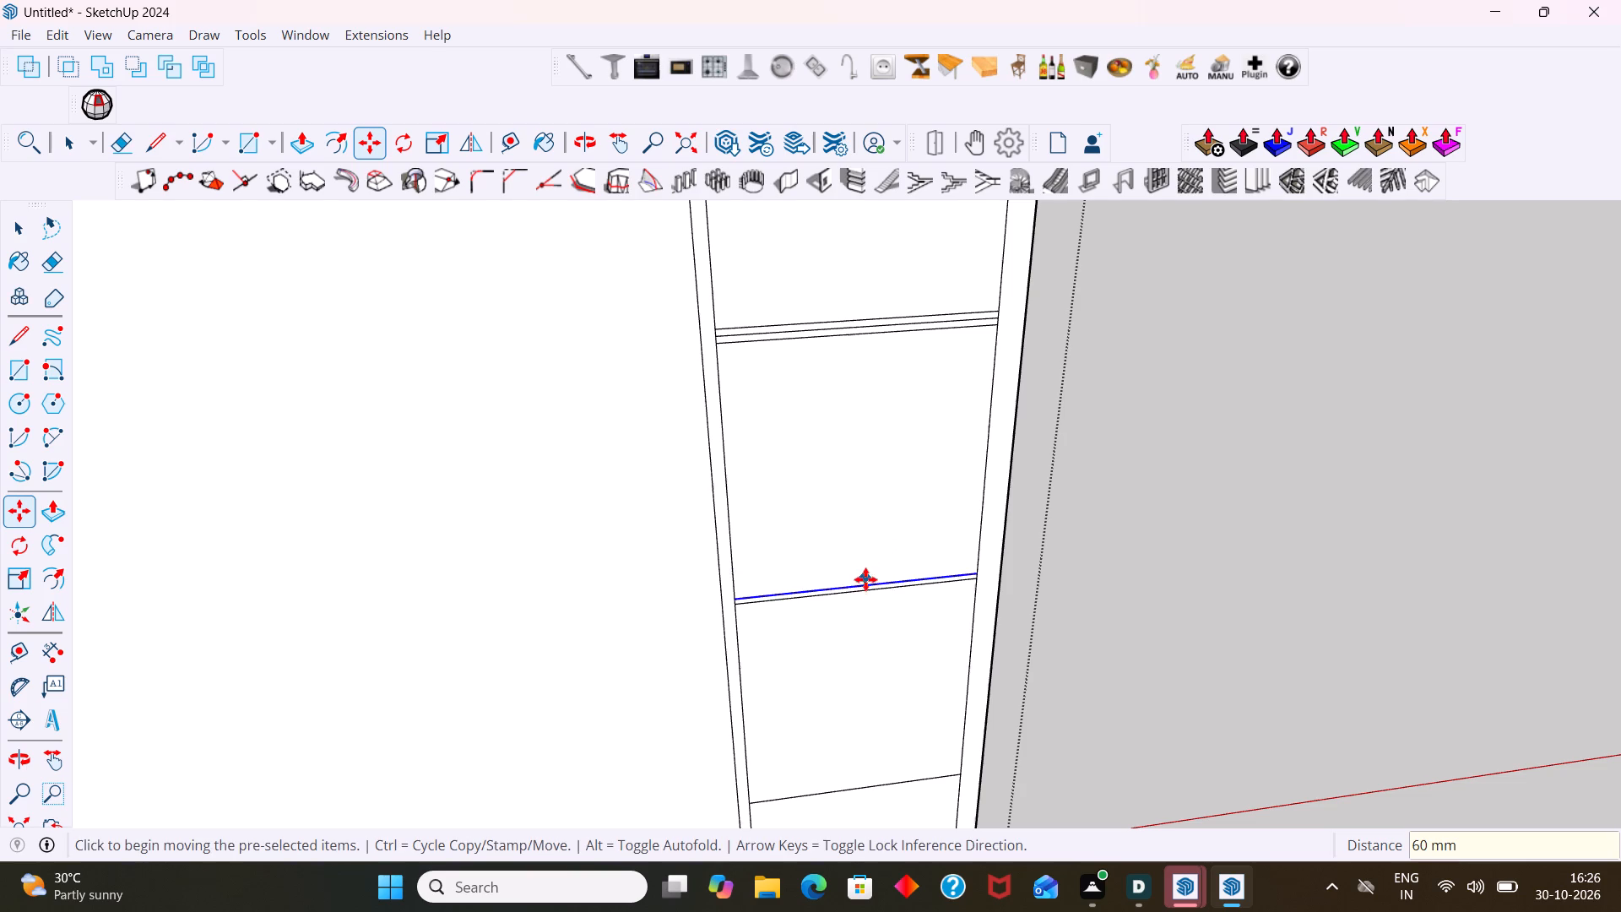
scroll(865, 579, up, 5)
click(855, 587)
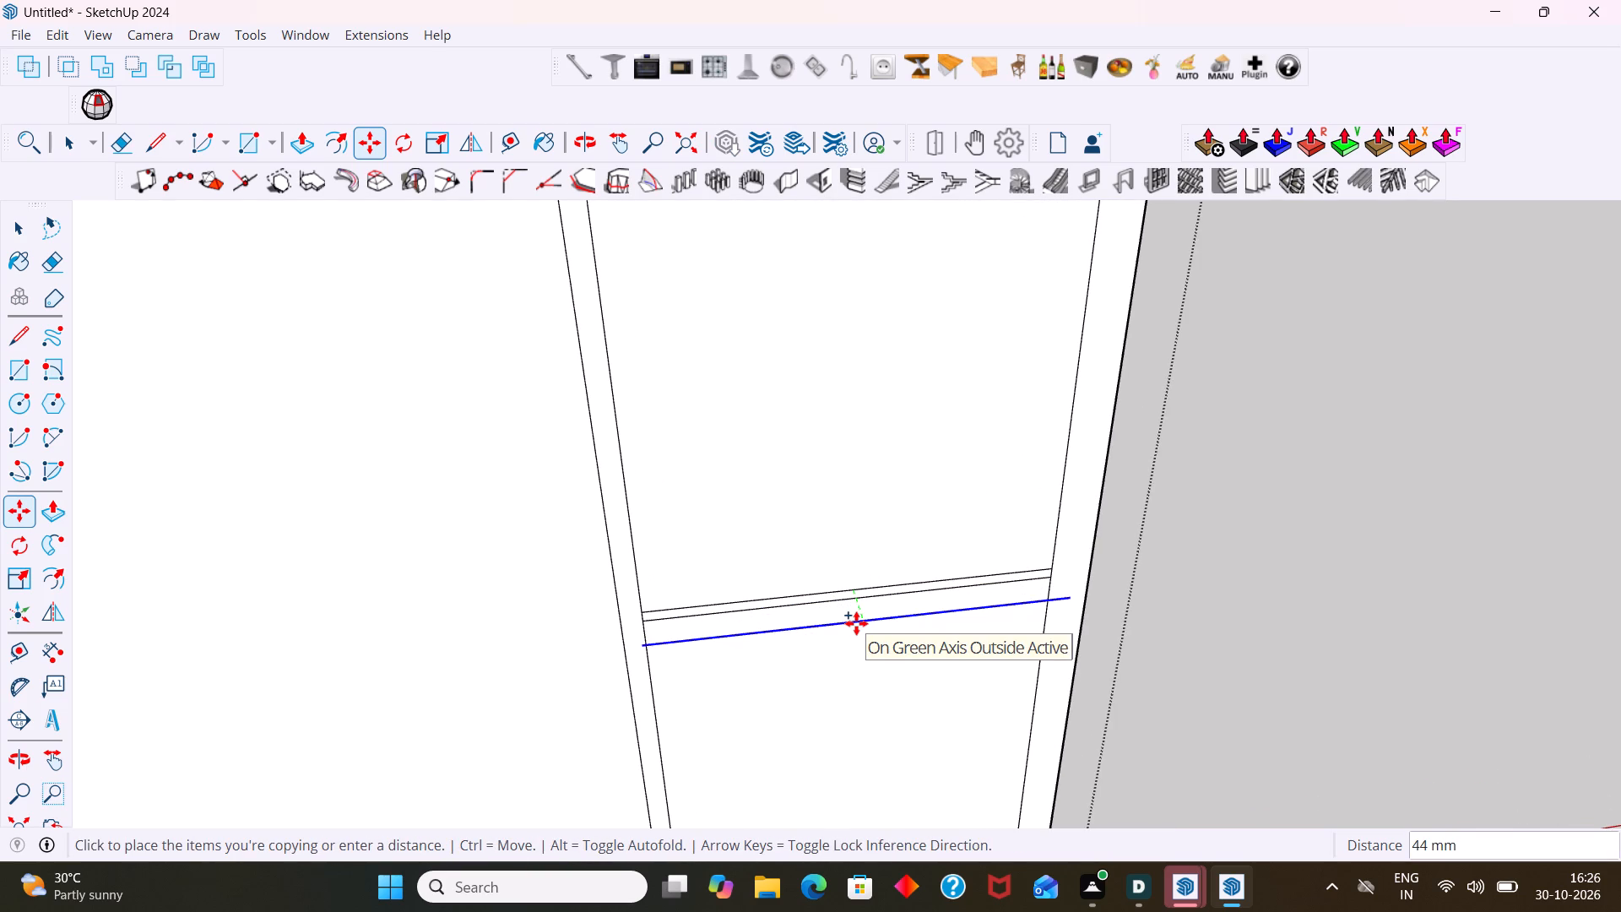
key(Up)
text(18)
key(Return)
scroll(856, 638, down, 2)
middle_drag(855, 639, 827, 420)
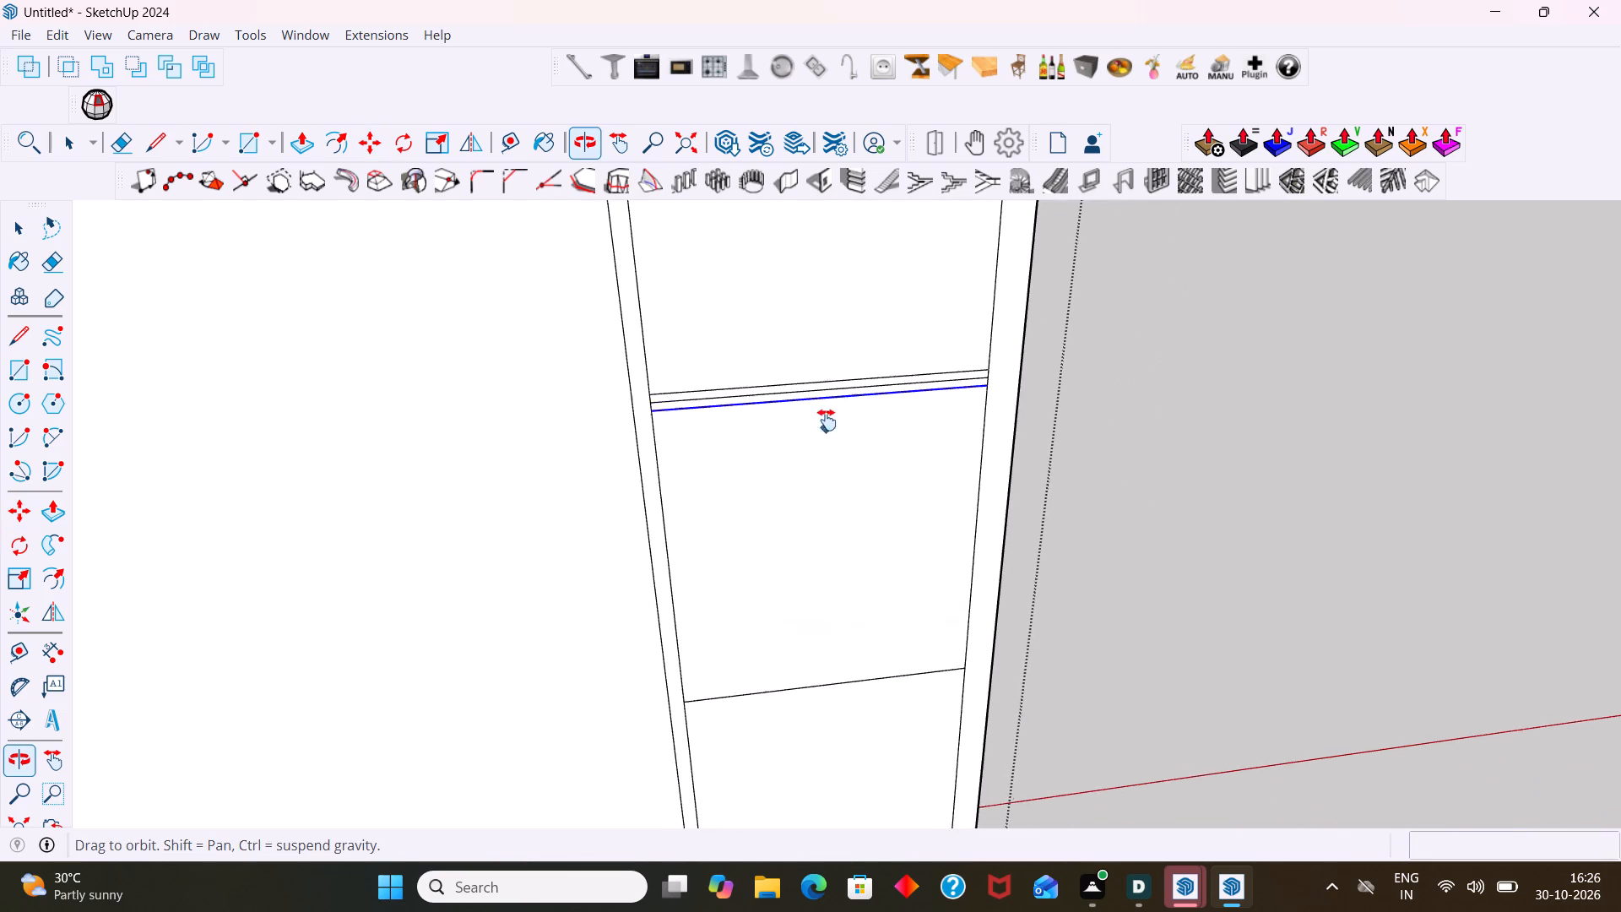
middle_drag(827, 420, 827, 419)
scroll(840, 525, down, 2)
key(space)
click(1207, 538)
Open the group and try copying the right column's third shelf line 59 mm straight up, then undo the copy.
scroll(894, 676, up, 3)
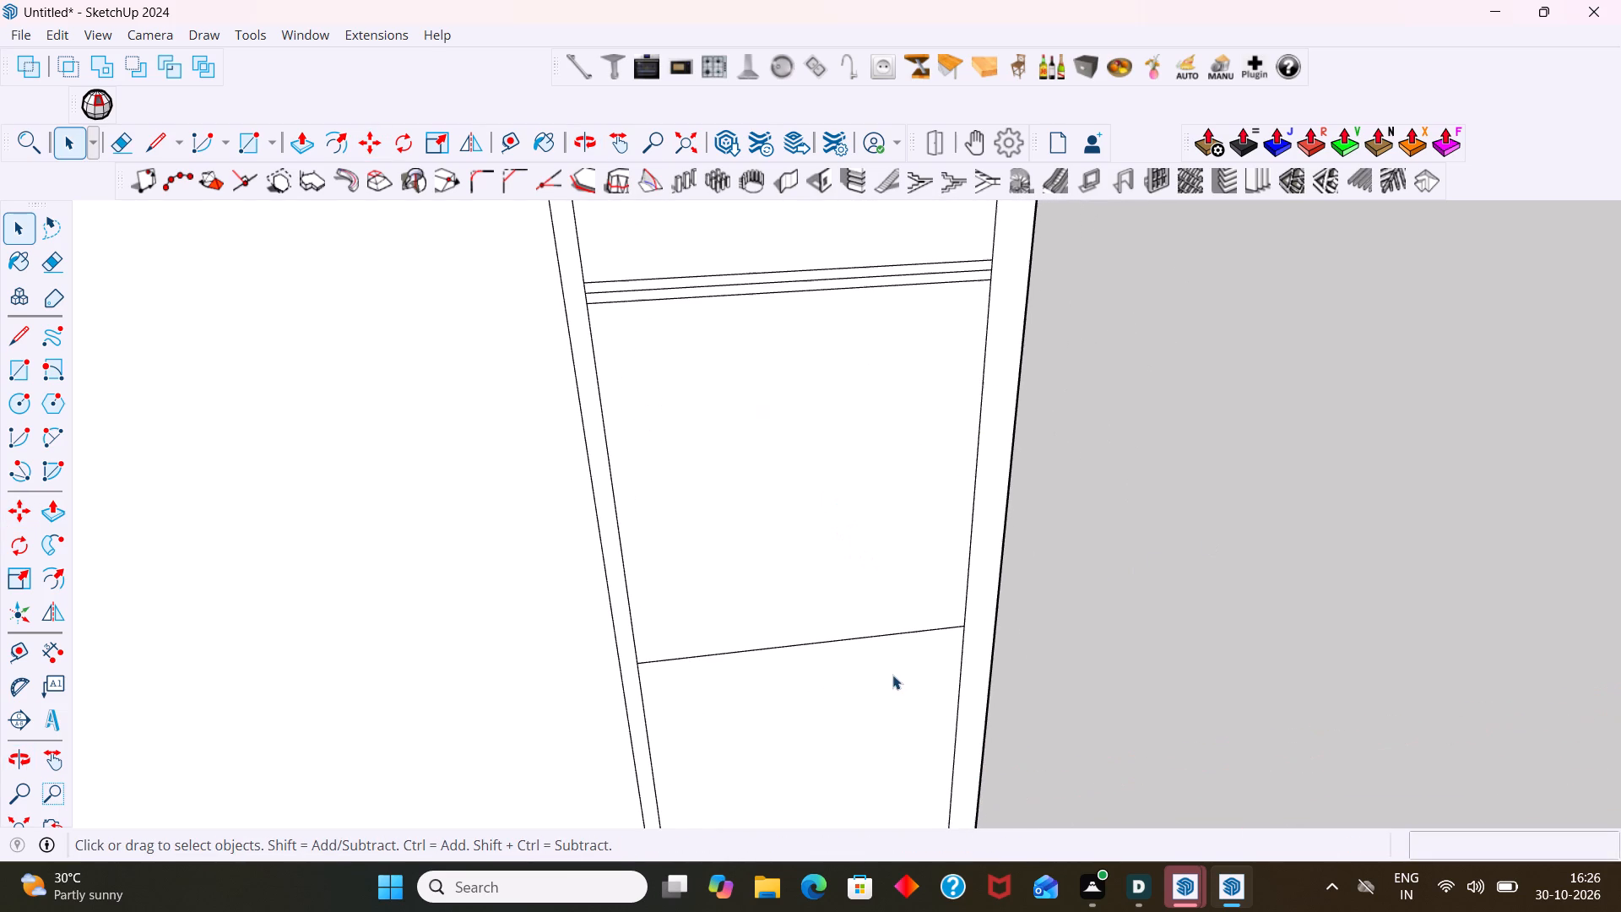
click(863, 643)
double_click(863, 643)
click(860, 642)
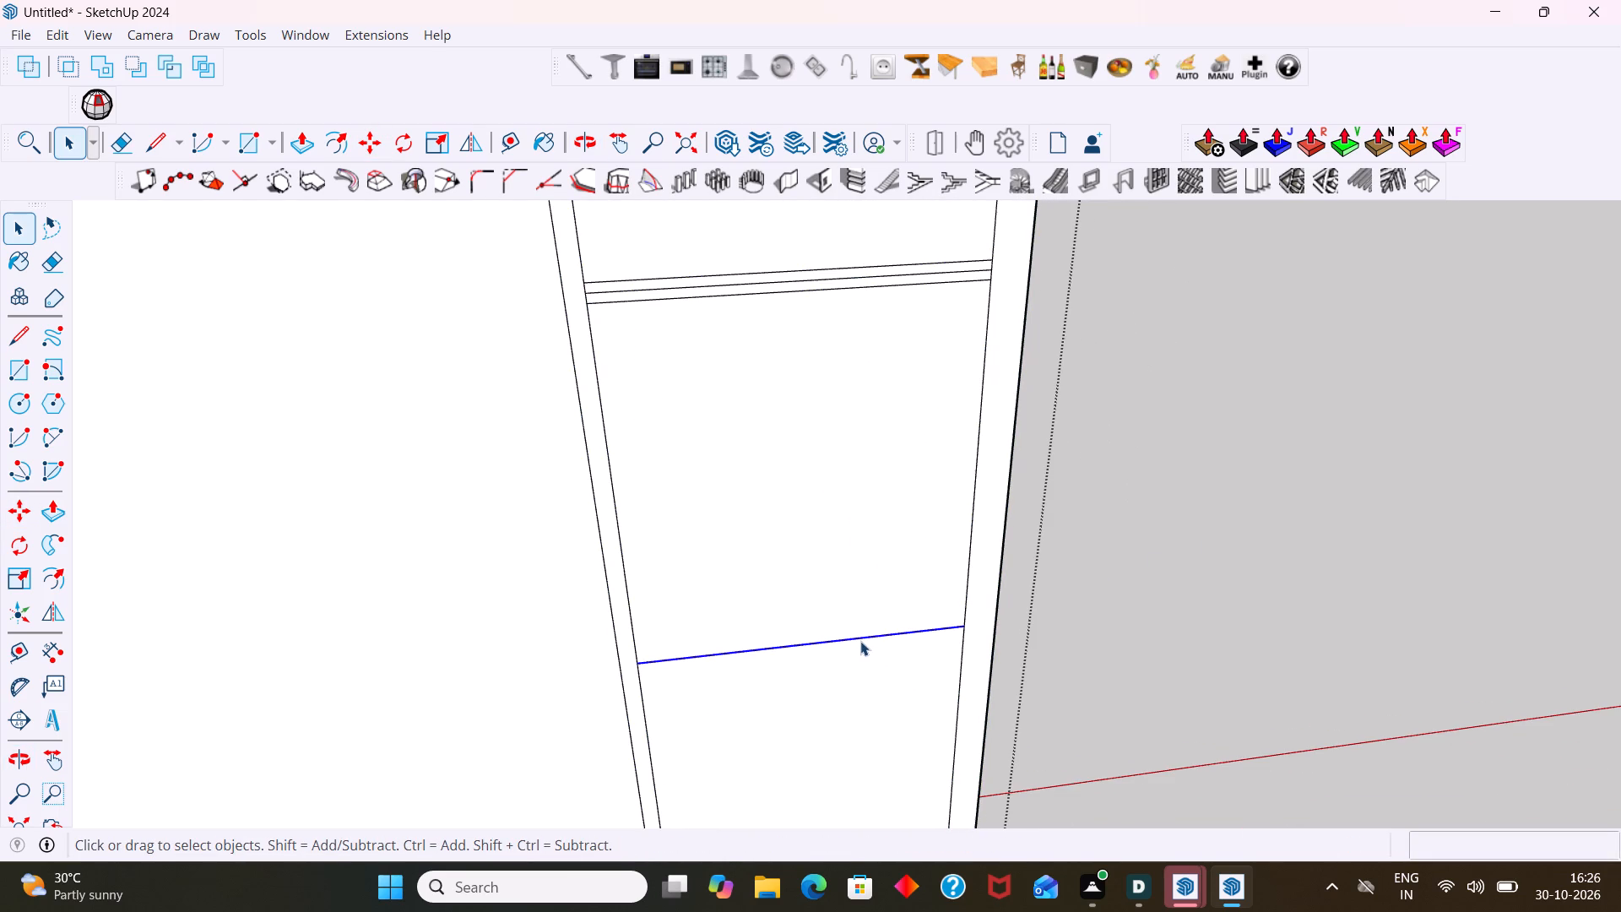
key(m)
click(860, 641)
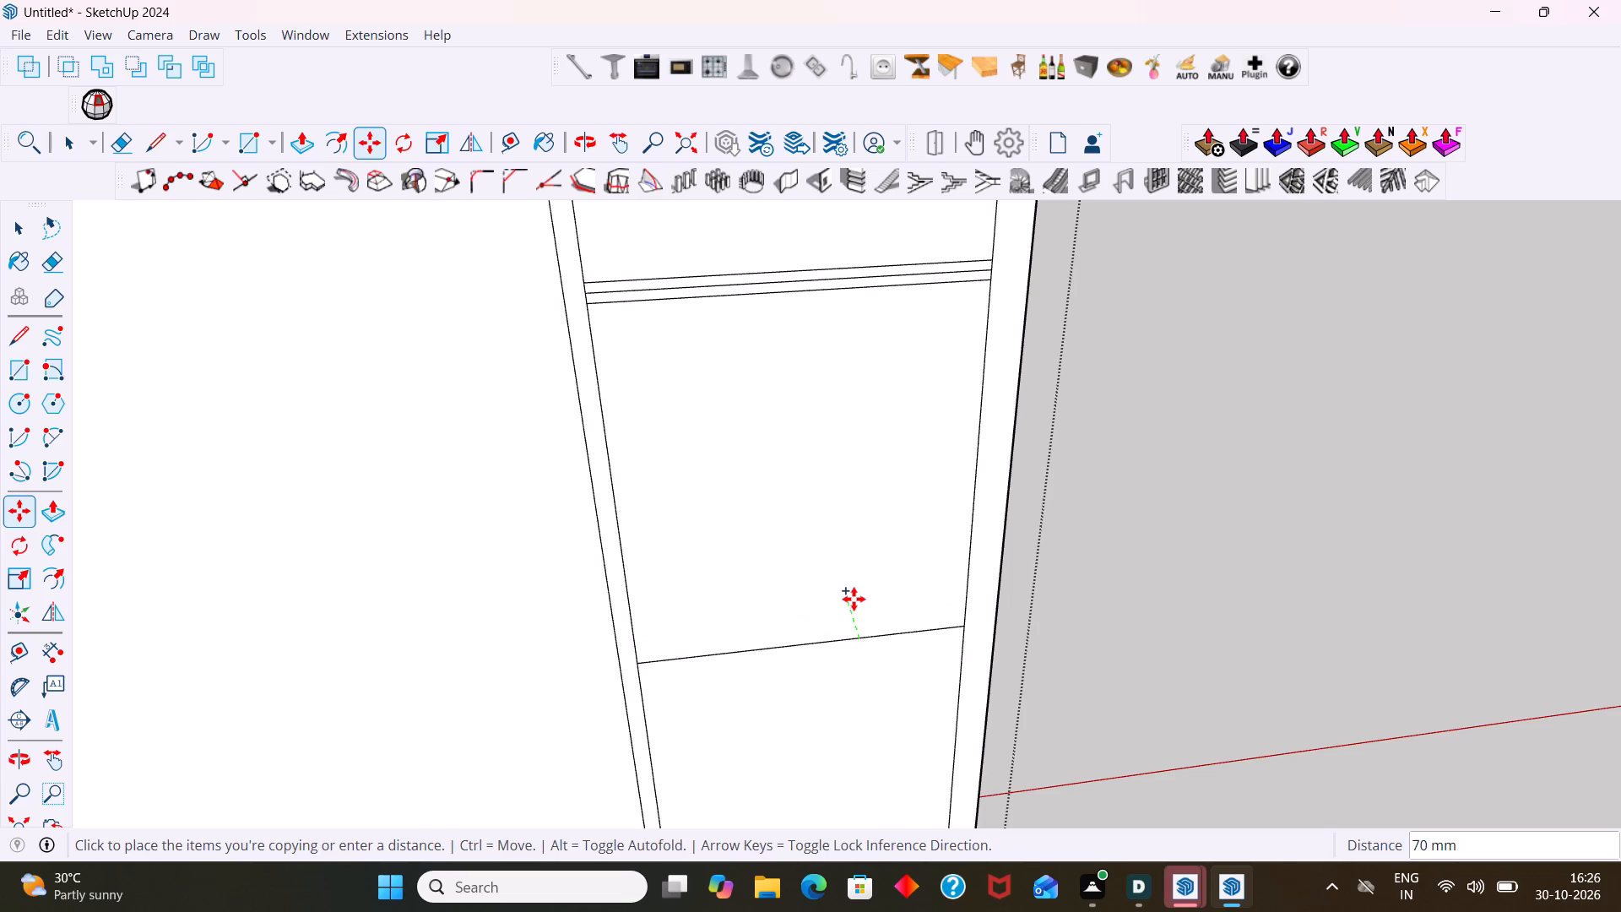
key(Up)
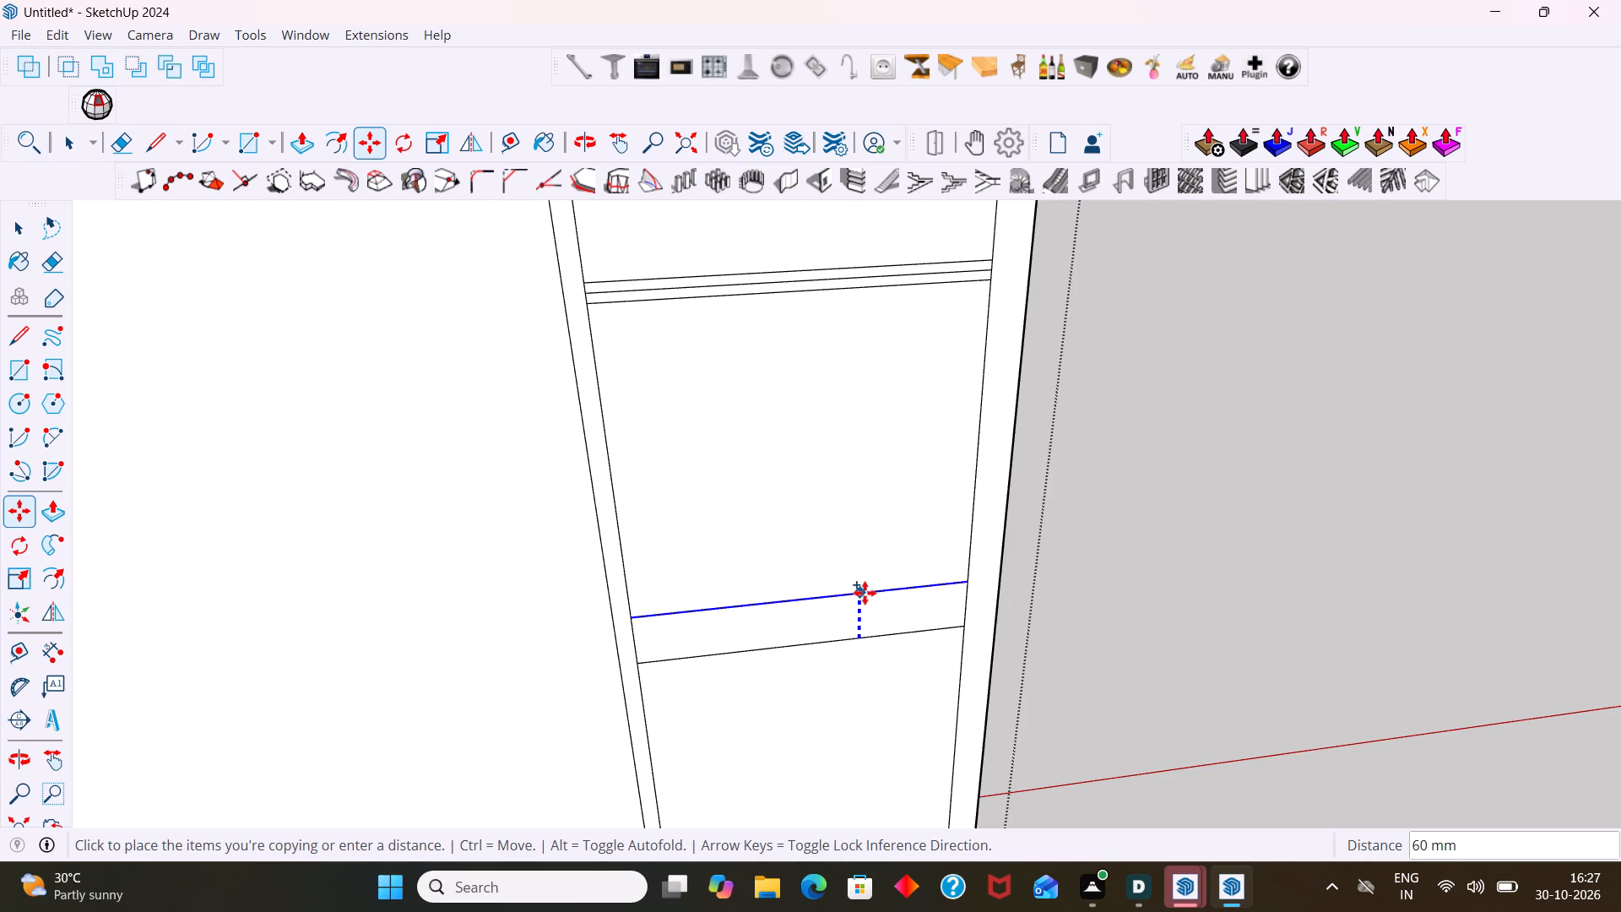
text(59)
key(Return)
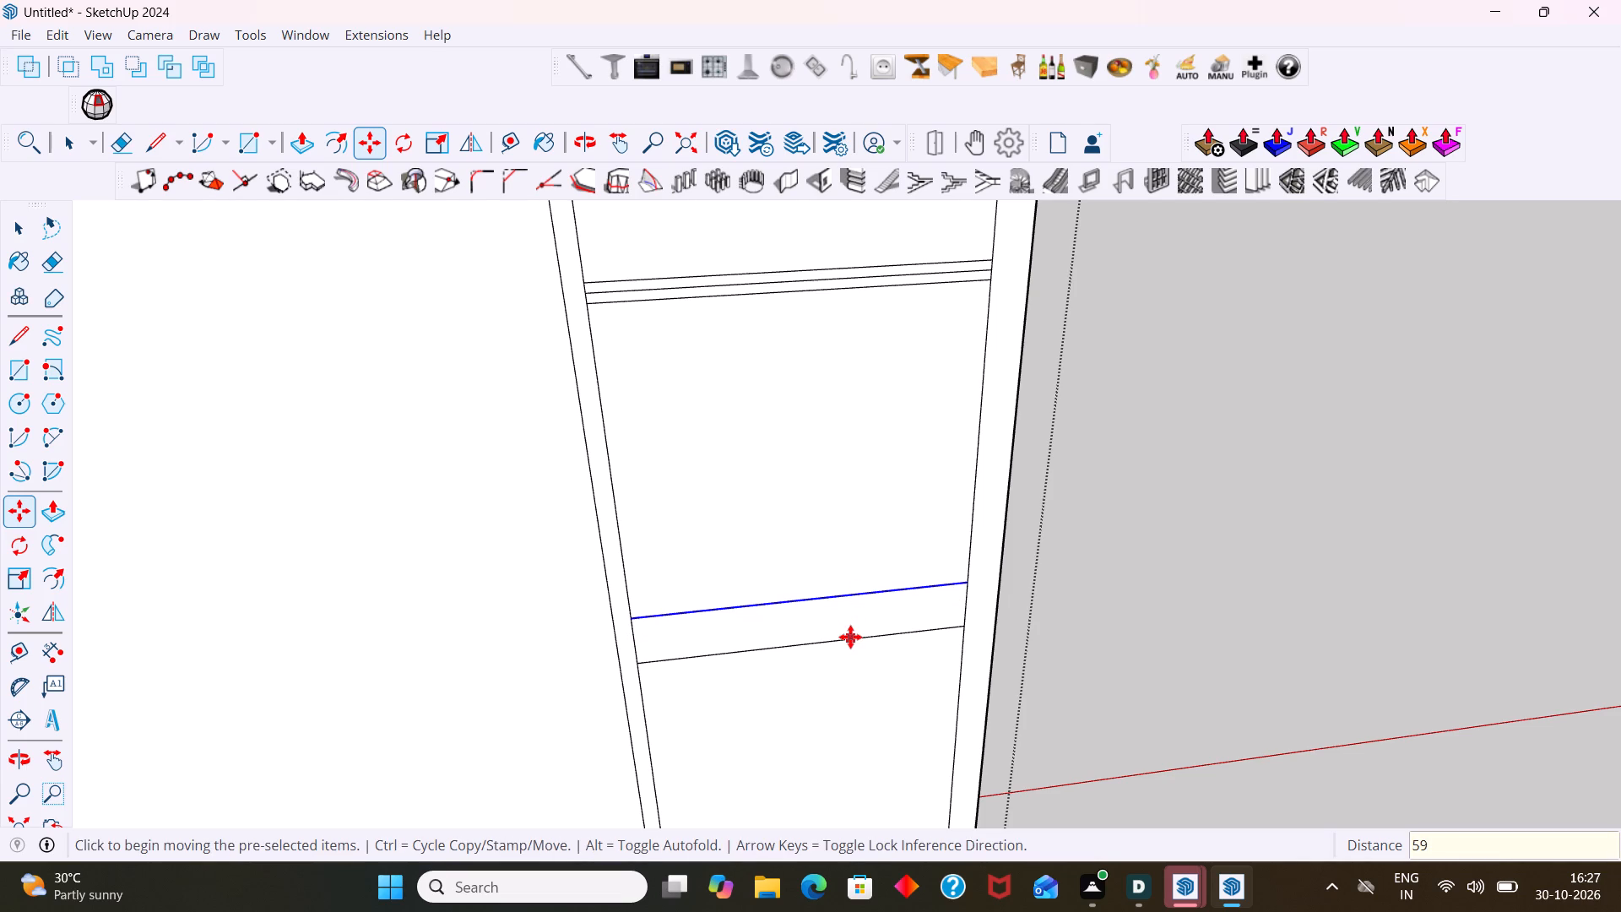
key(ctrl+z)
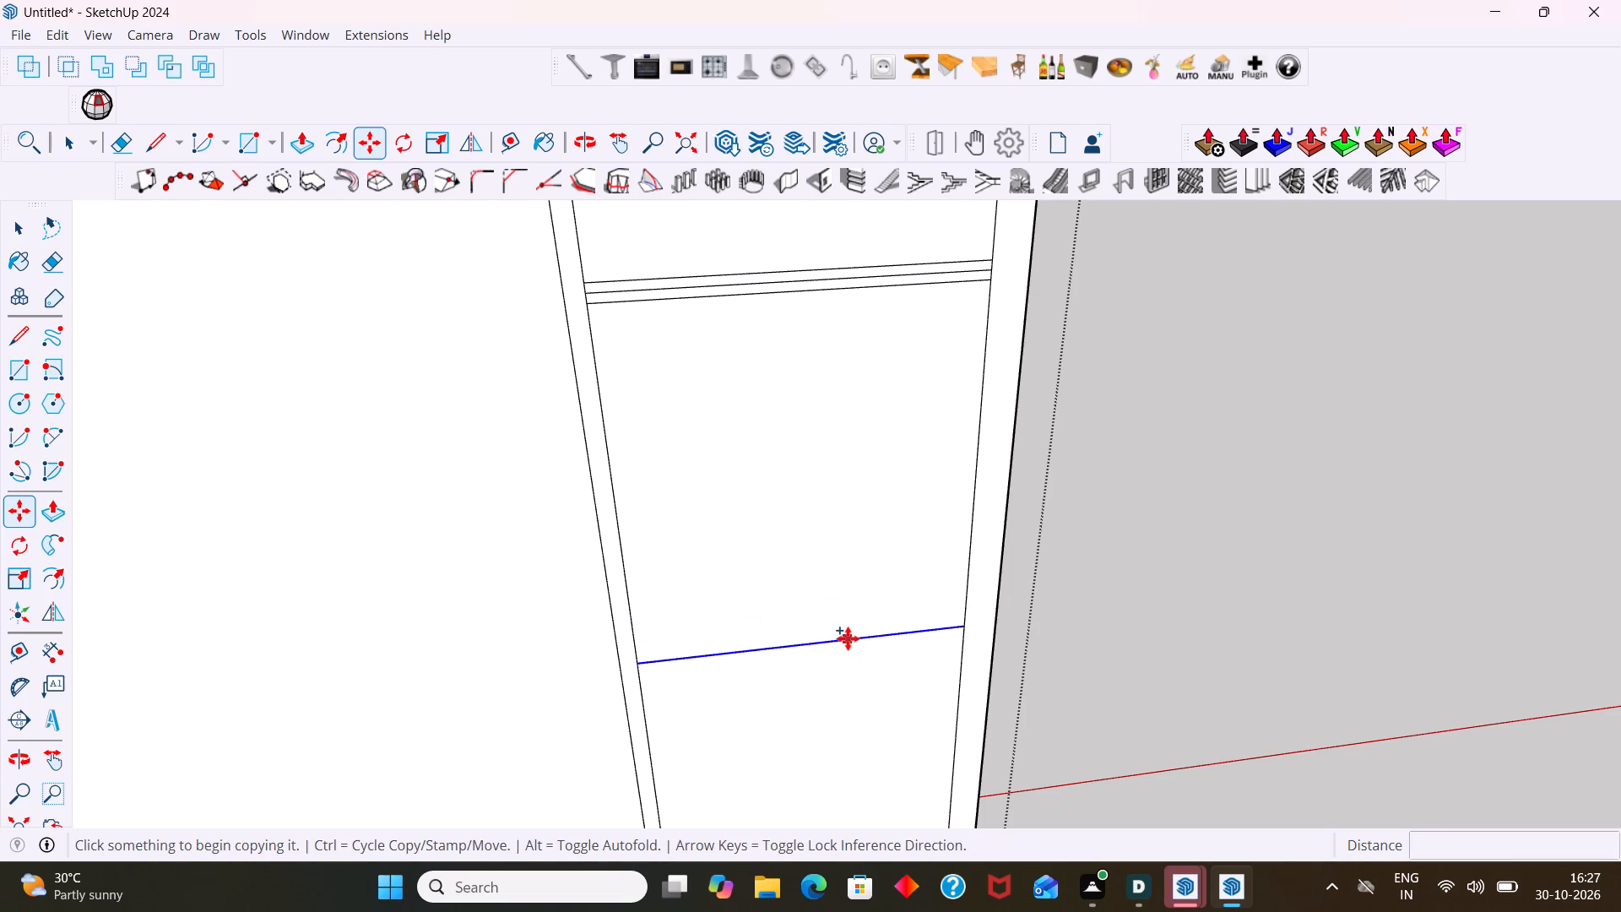
Copy the right column's third shelf line 9 mm straight up and that new line 18 mm down, then close the group.
click(848, 638)
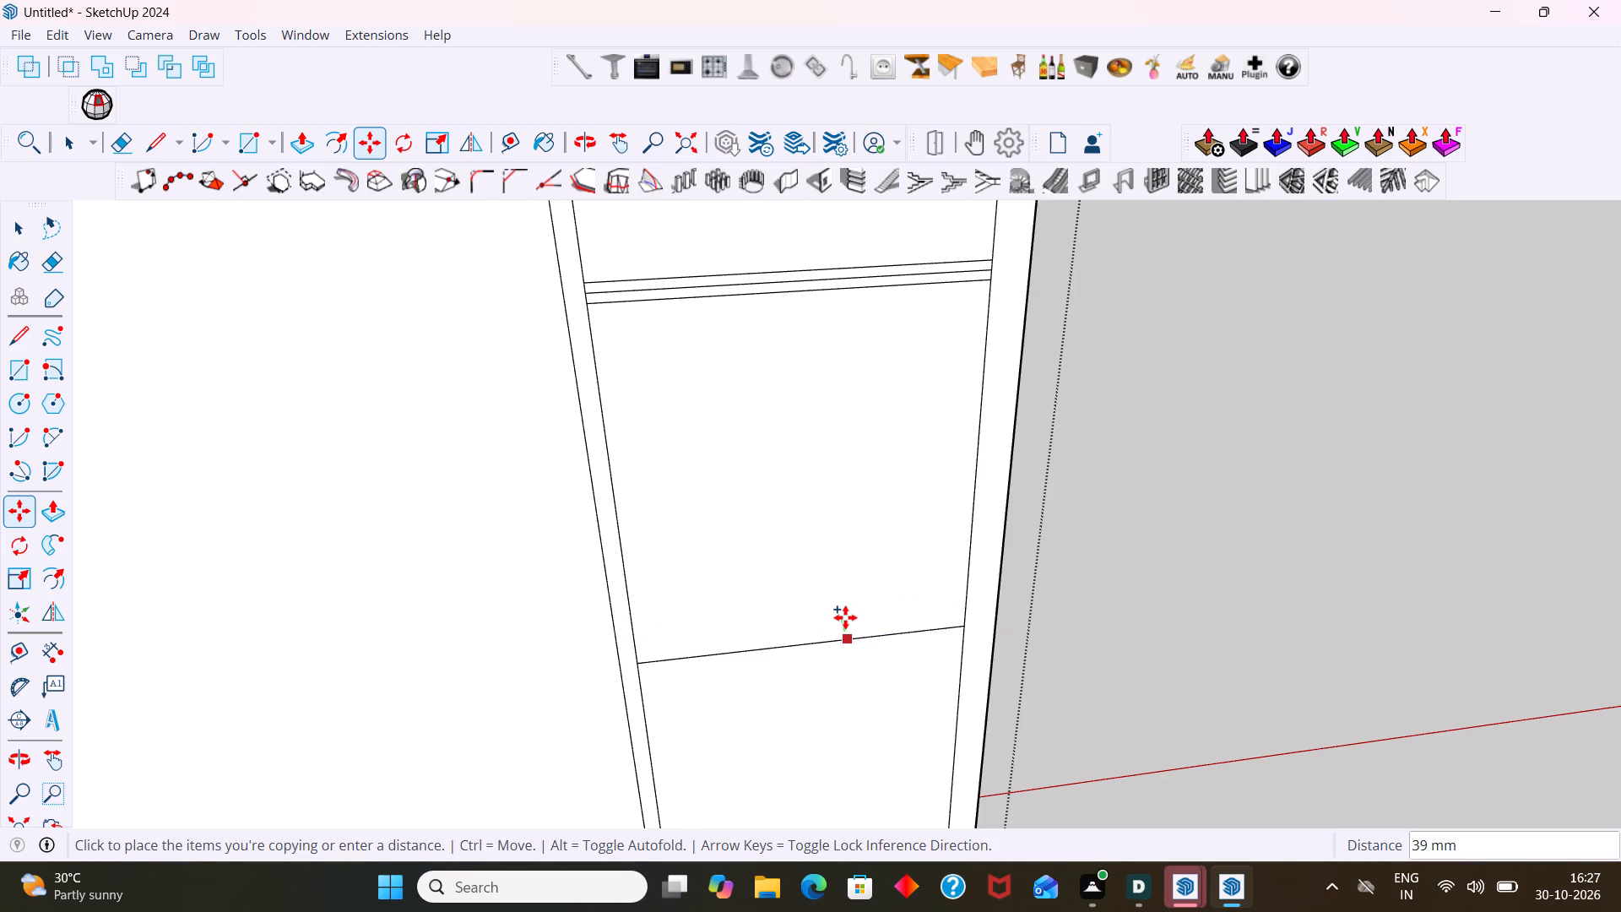
key(Up)
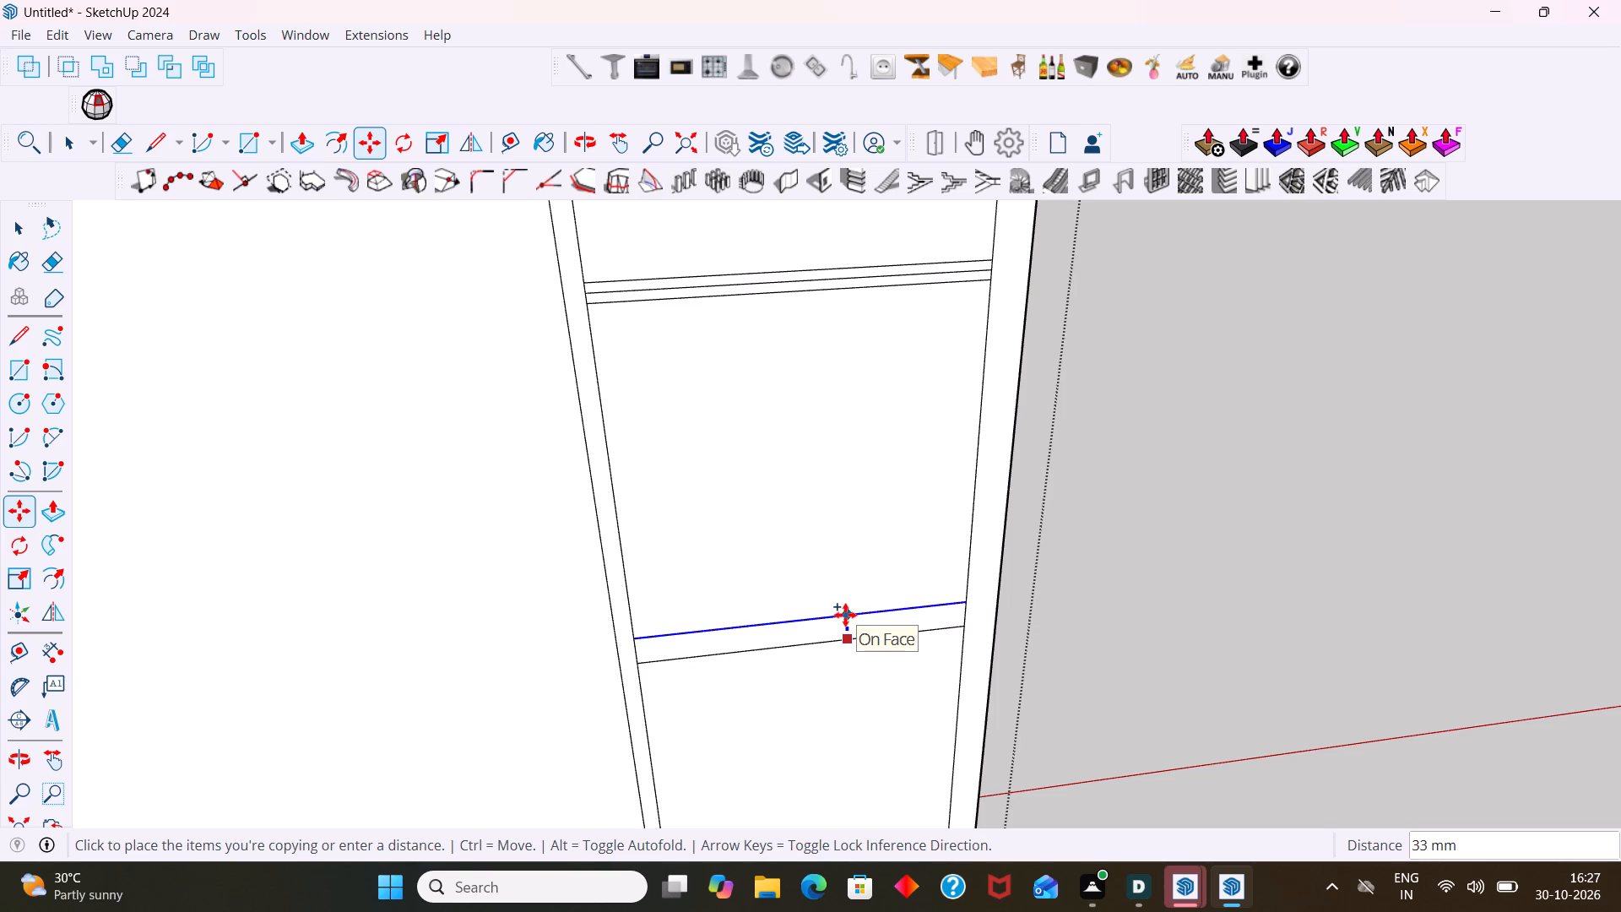
key(9)
key(Return)
scroll(830, 654, up, 4)
click(821, 623)
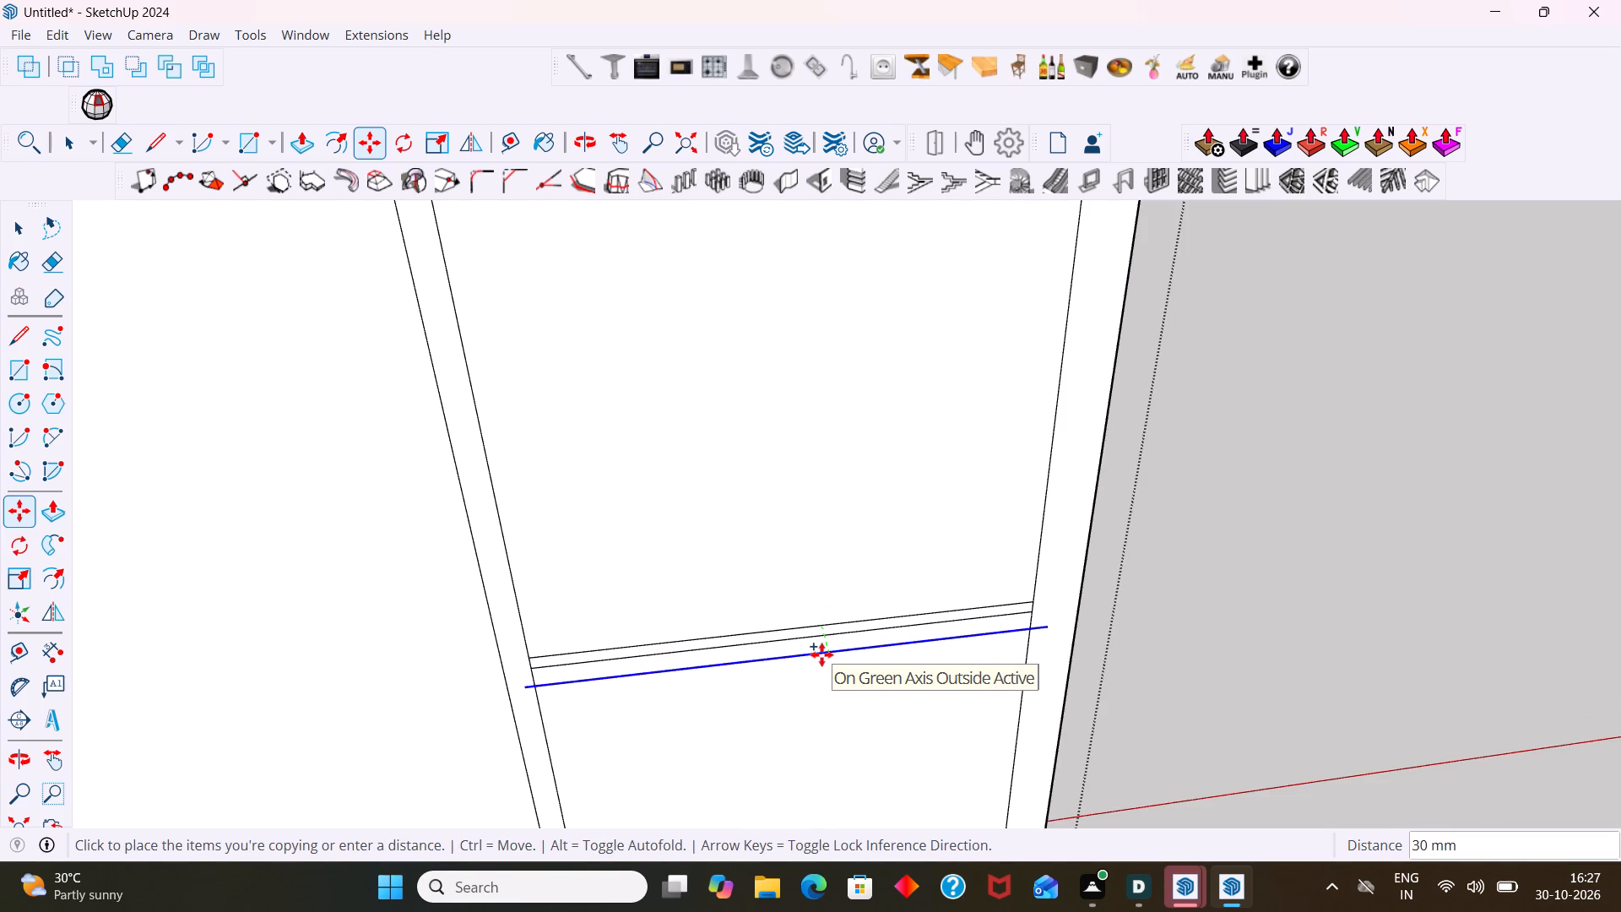
key(Up)
text(18)
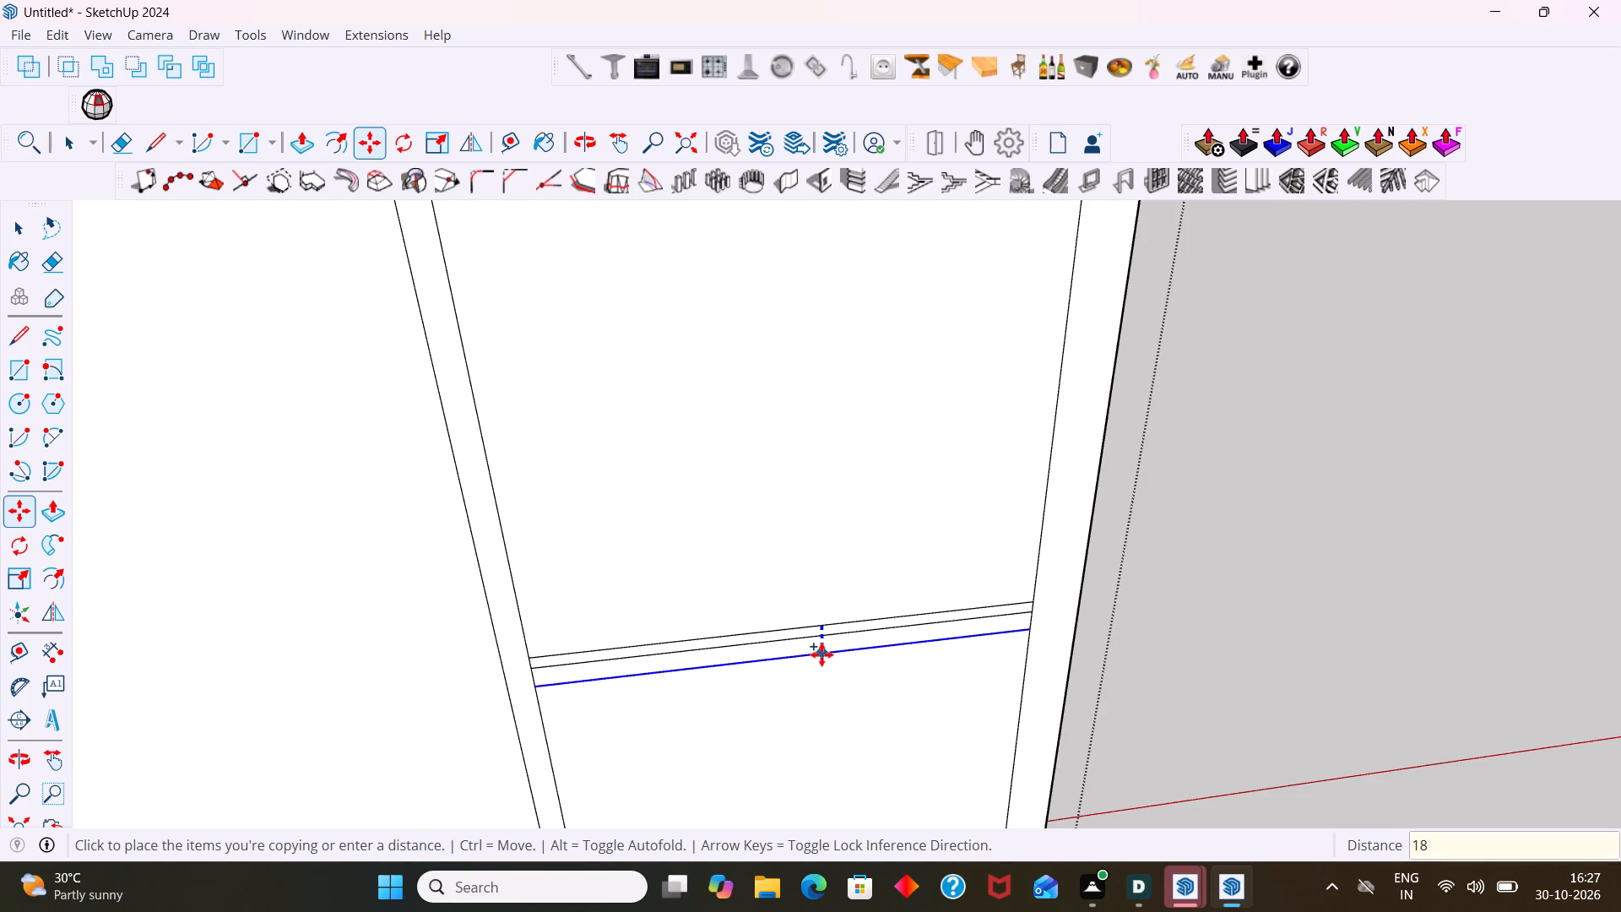
key(Return)
scroll(822, 660, down, 6)
shift+middle_drag(824, 667, 820, 443)
scroll(825, 529, down, 2)
key(space)
click(1072, 557)
Open the group, copy the right column's fourth shelf line 9 mm straight up and that new line 18 mm down, then close the group.
scroll(892, 649, up, 3)
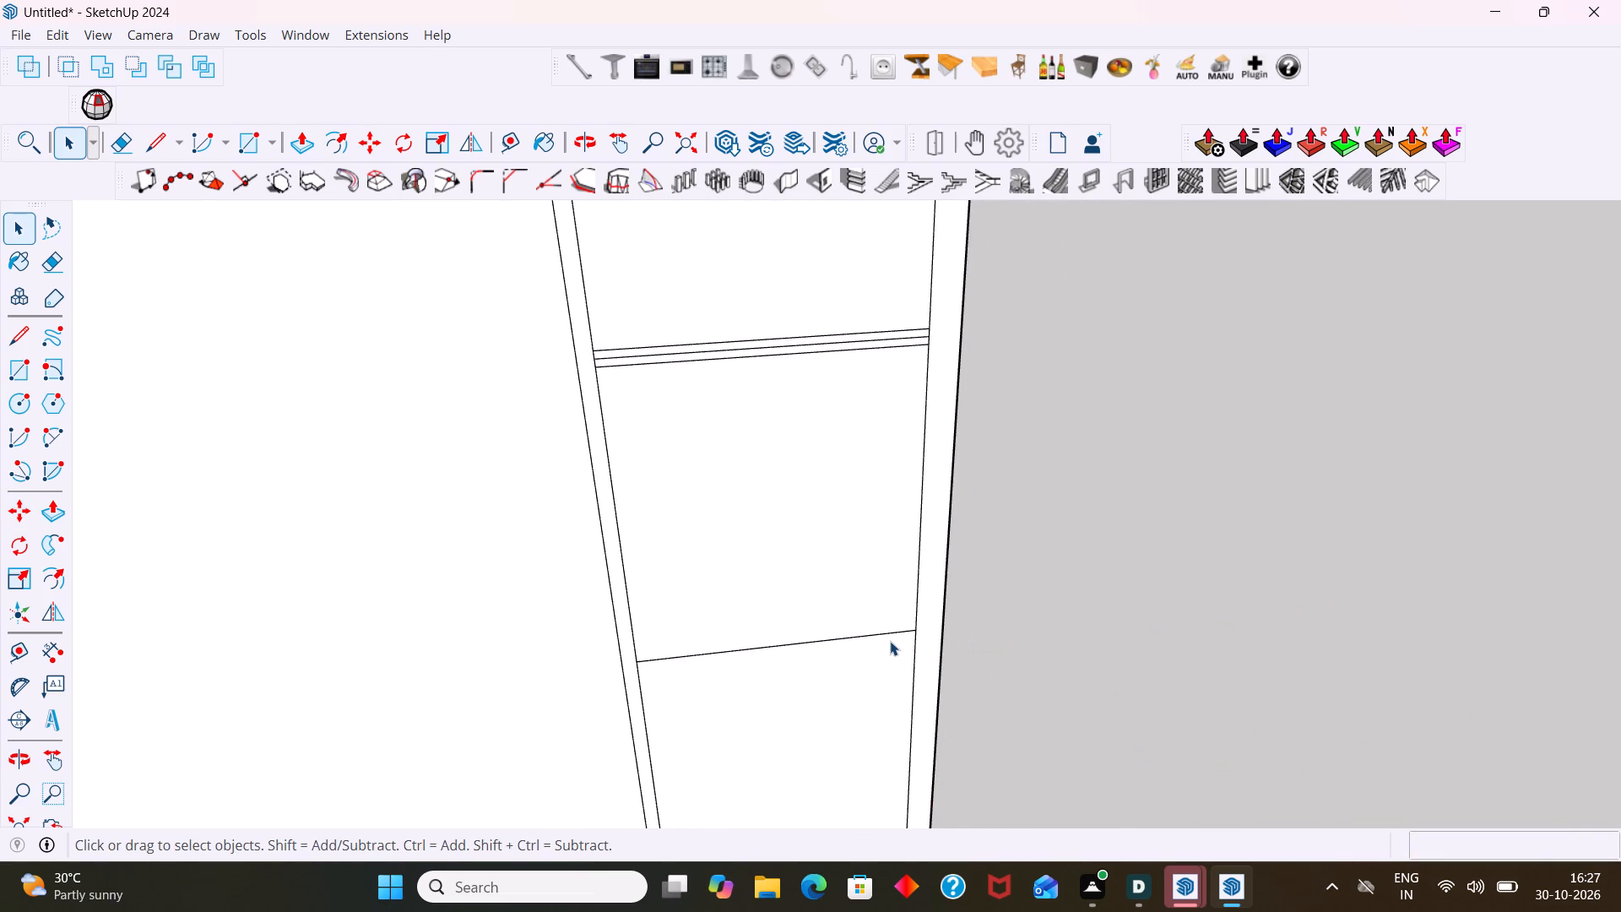
click(890, 641)
click(1023, 593)
double_click(899, 631)
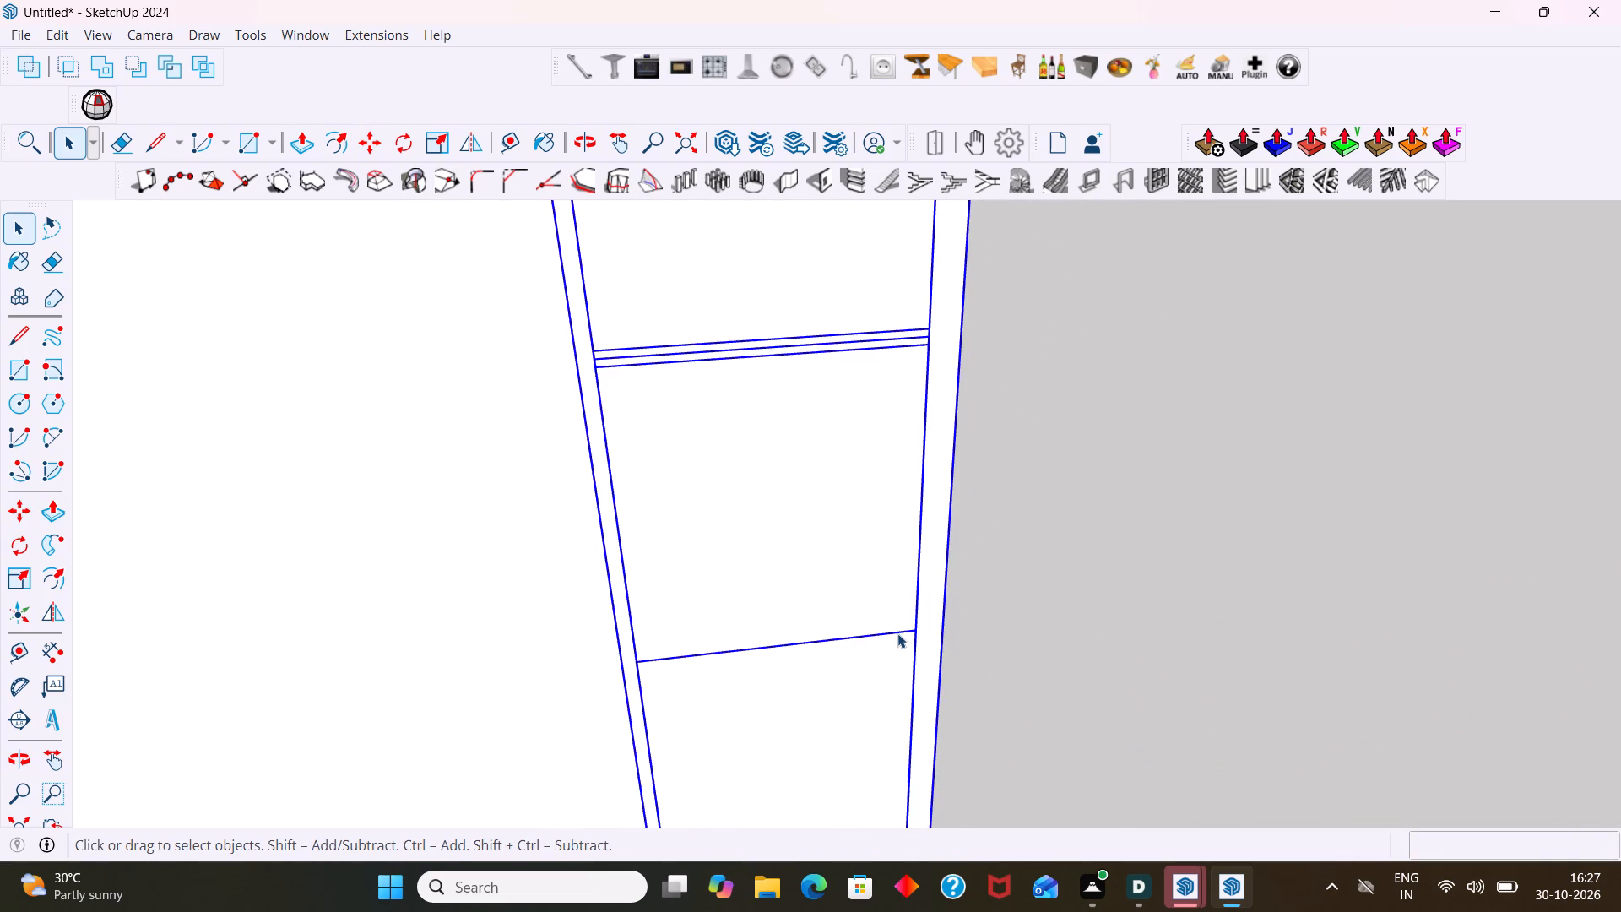
click(897, 633)
click(897, 633)
click(897, 633)
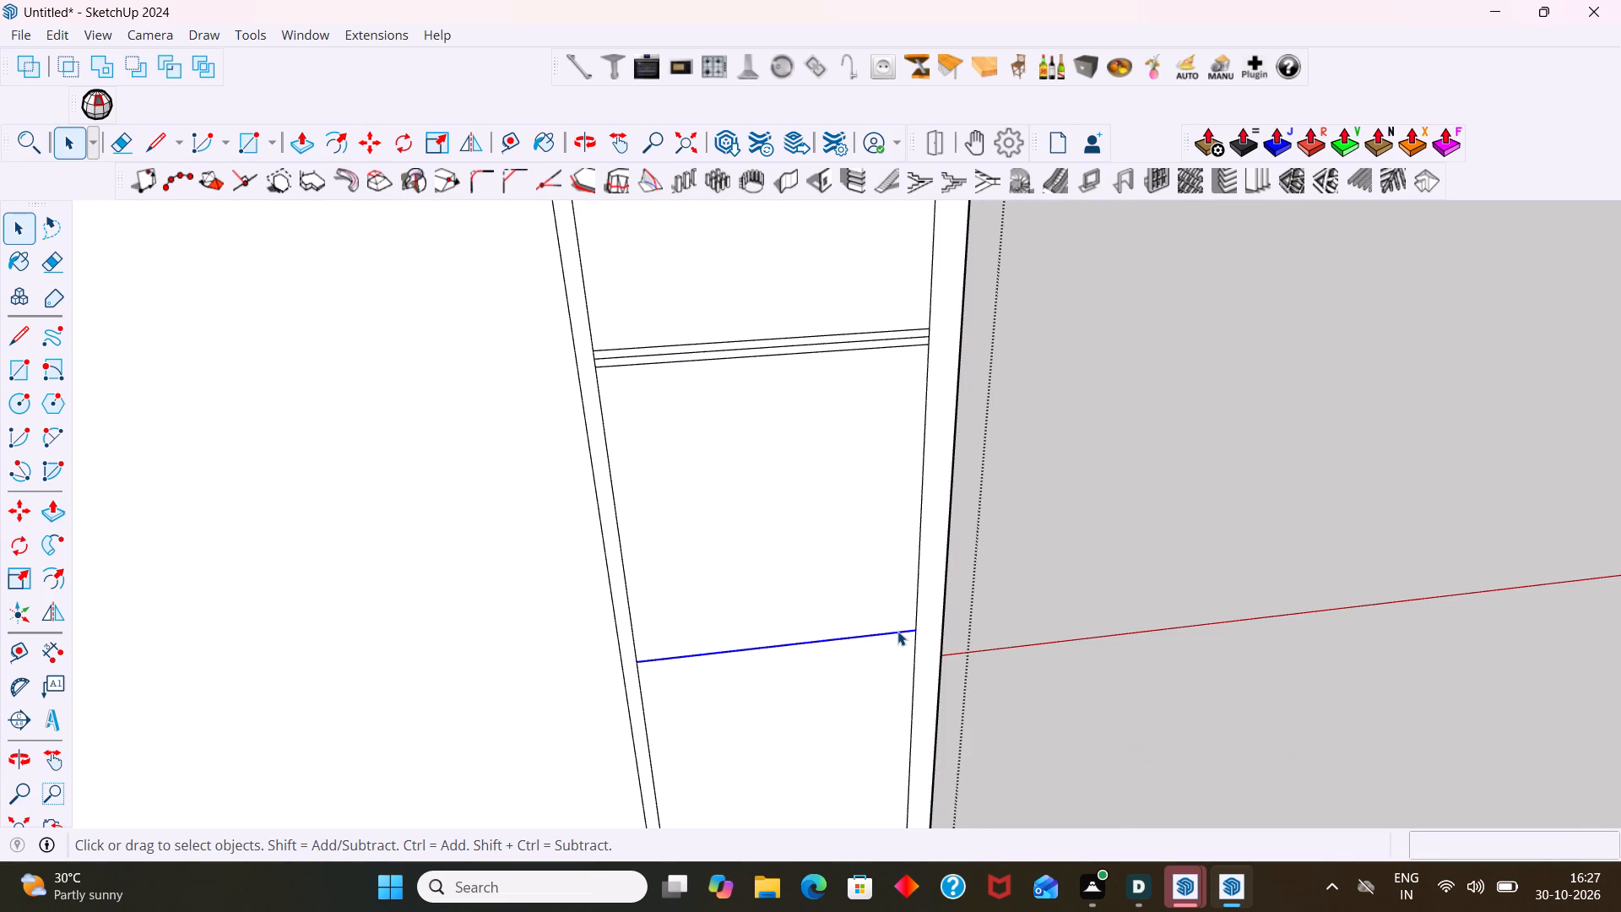
key(m)
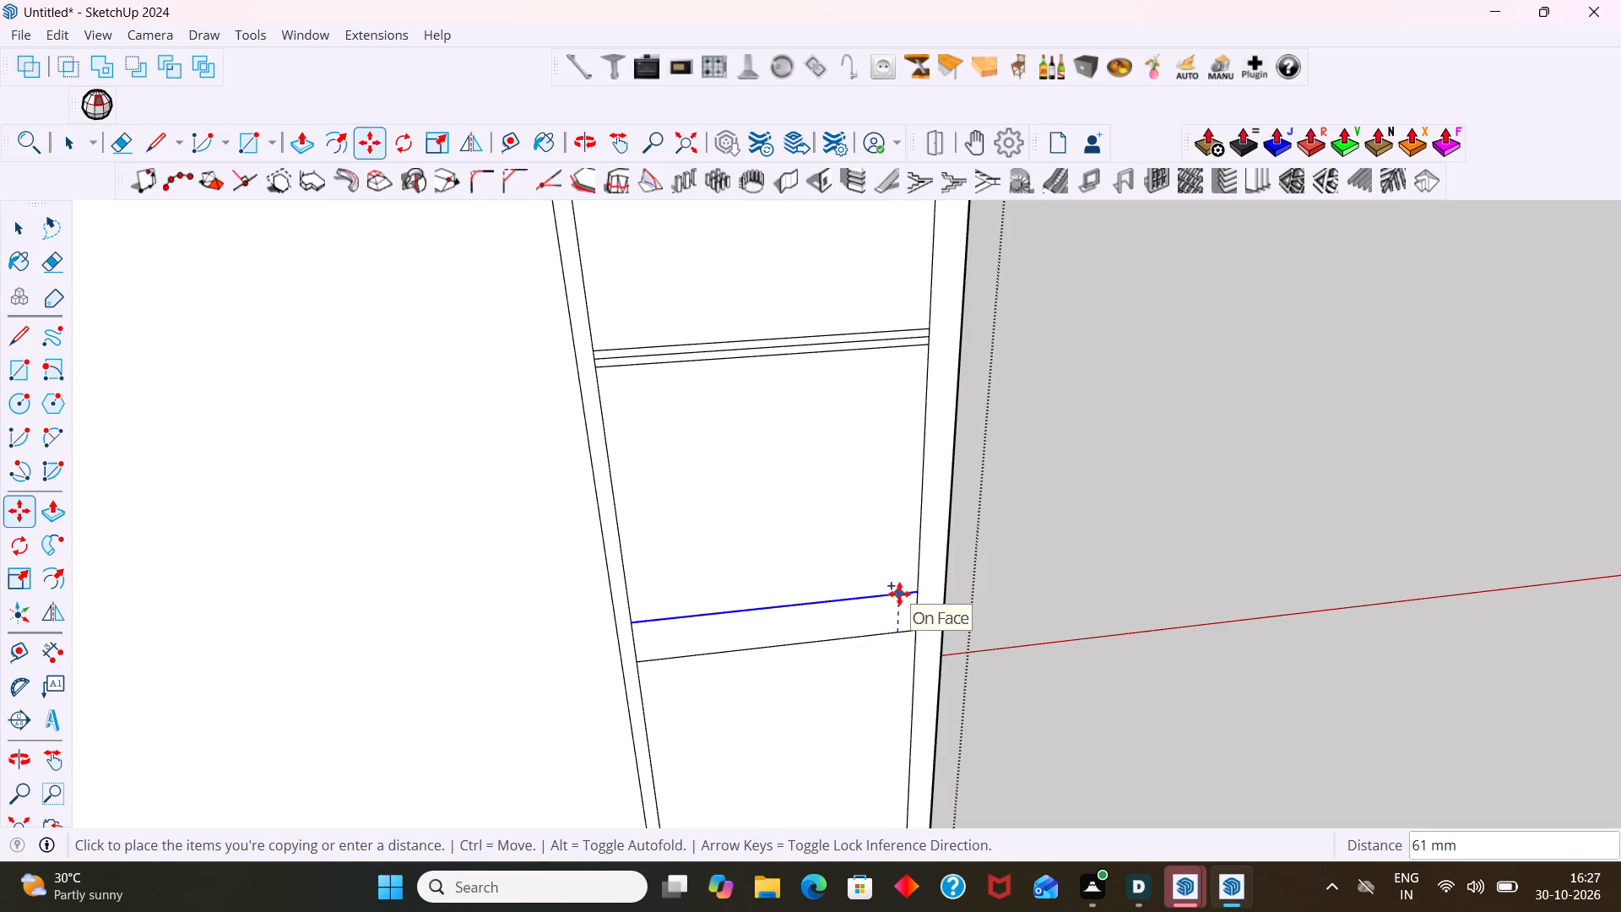
key(Up)
key(9)
key(Return)
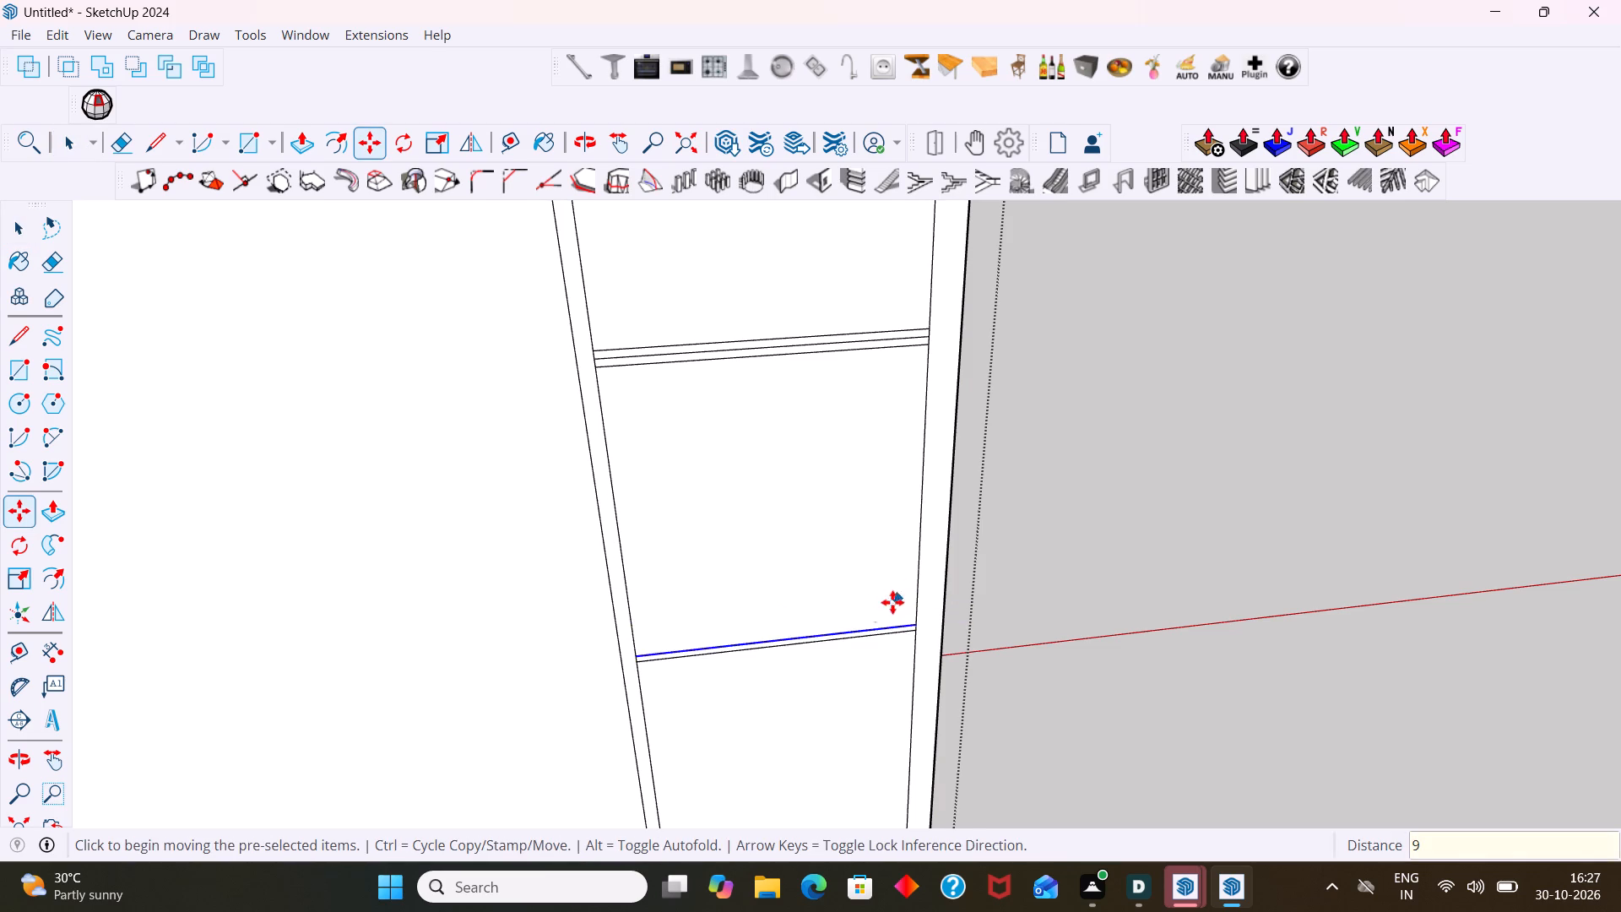
scroll(864, 637, up, 4)
click(854, 627)
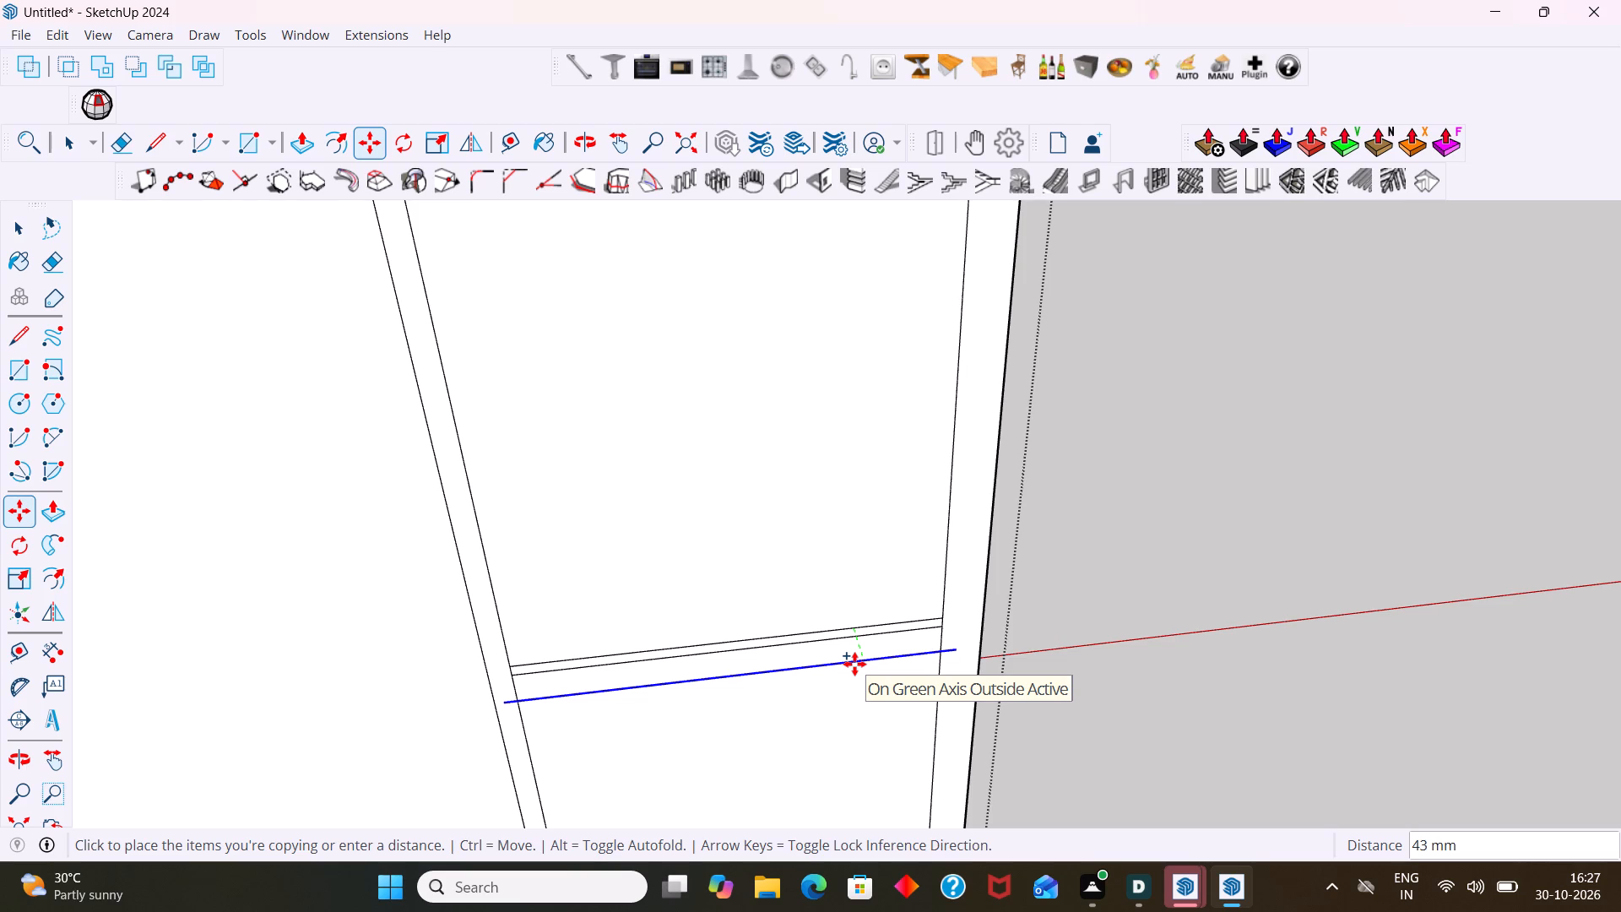
key(Up)
text(18)
key(Return)
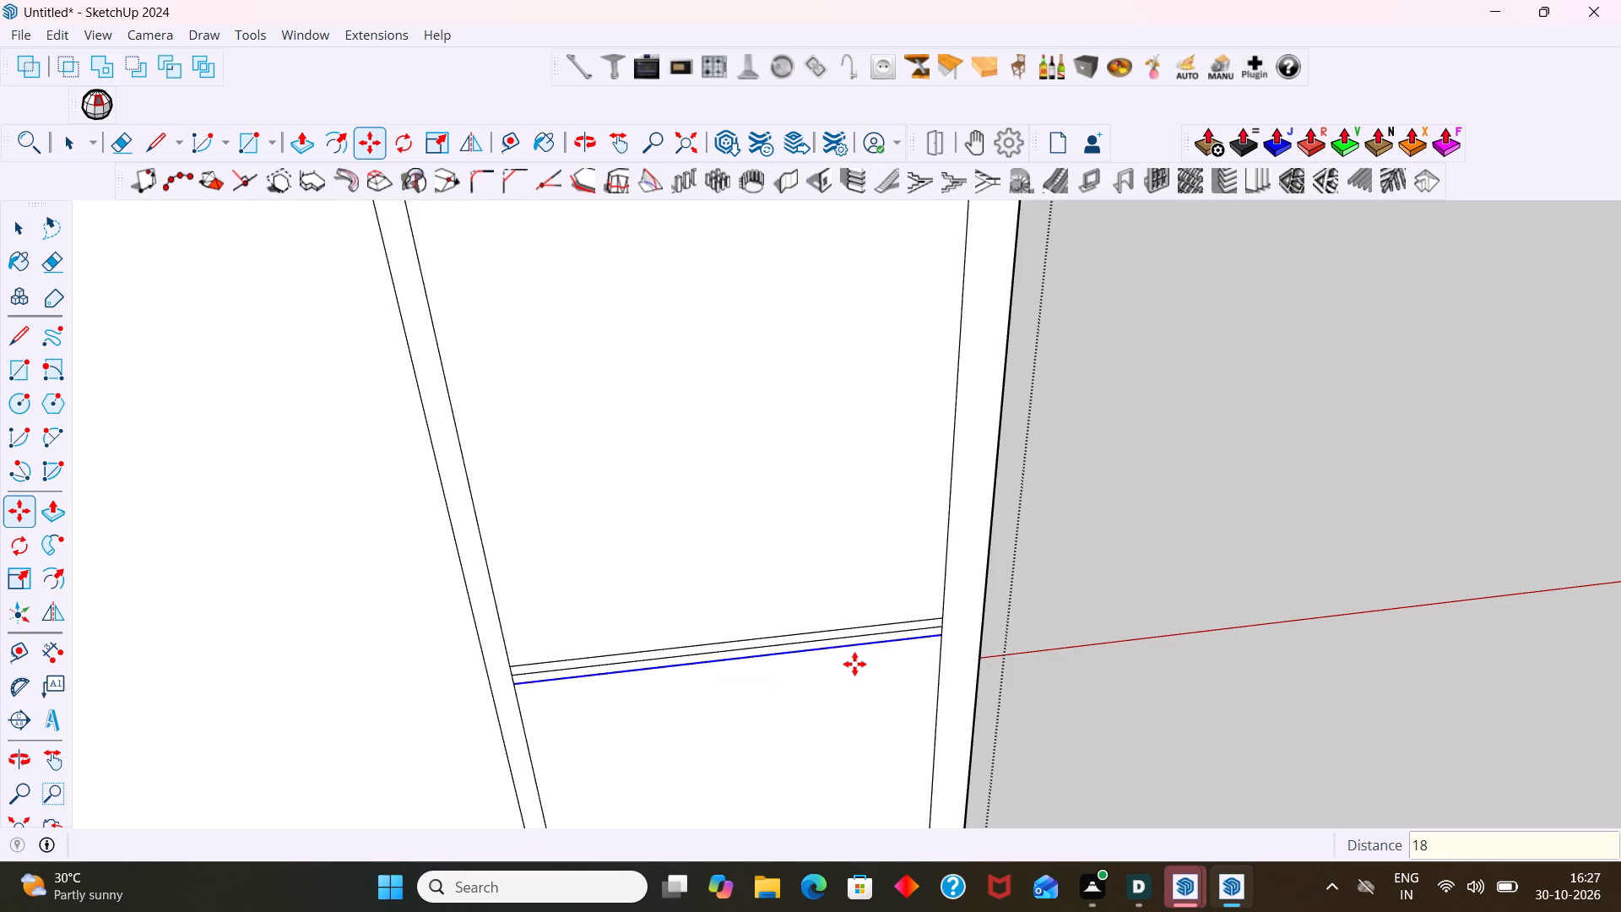
key(space)
click(1088, 565)
scroll(1089, 568, down, 9)
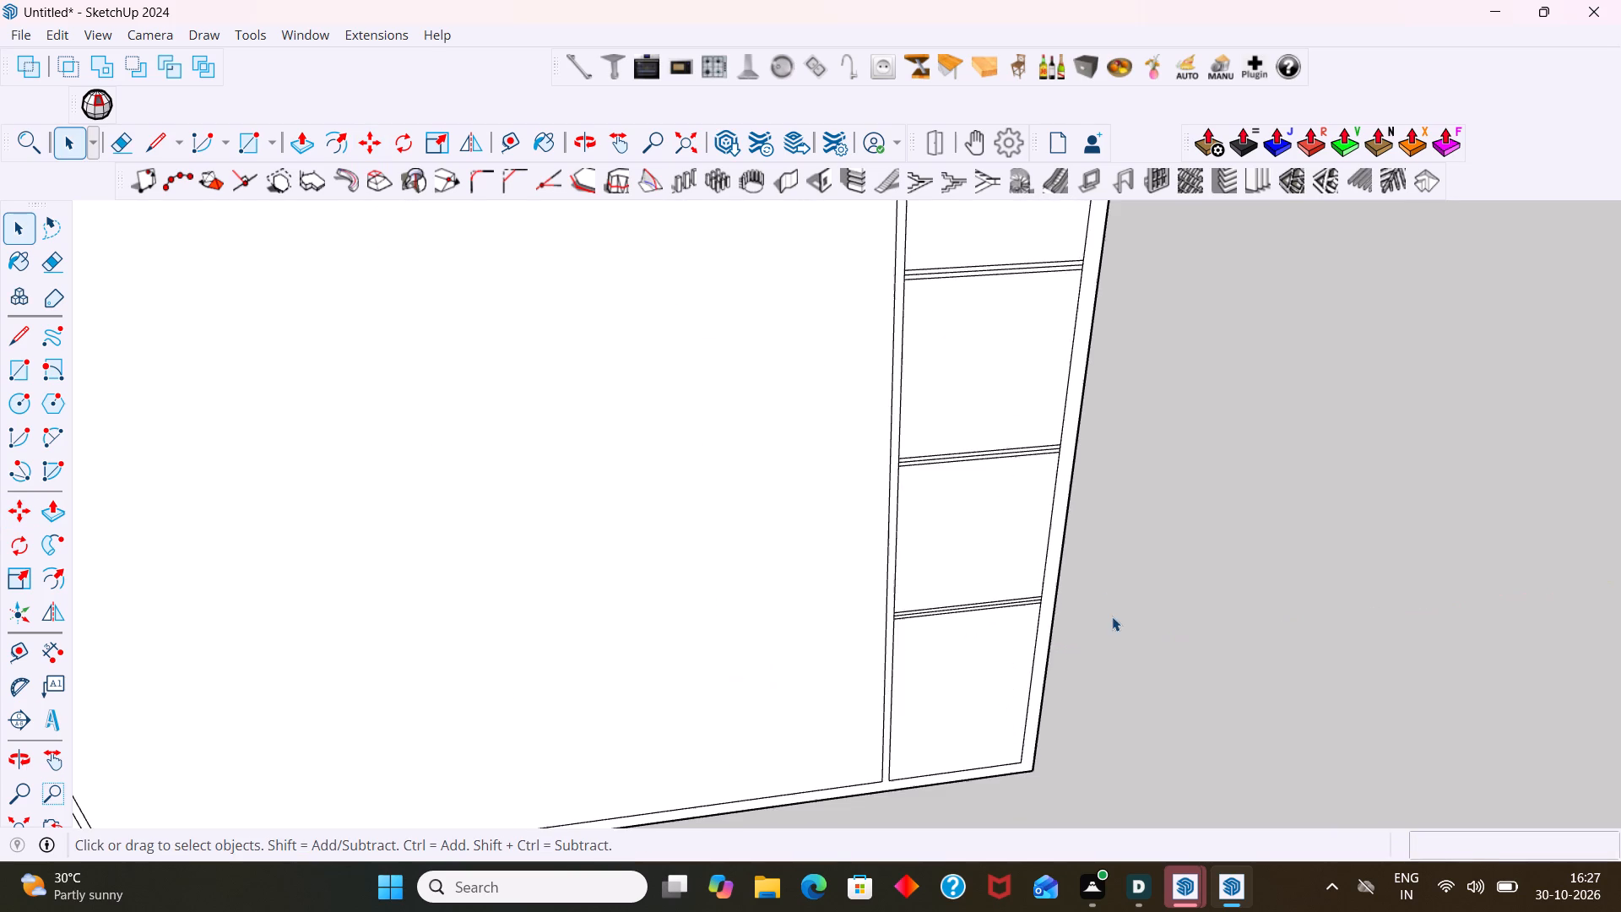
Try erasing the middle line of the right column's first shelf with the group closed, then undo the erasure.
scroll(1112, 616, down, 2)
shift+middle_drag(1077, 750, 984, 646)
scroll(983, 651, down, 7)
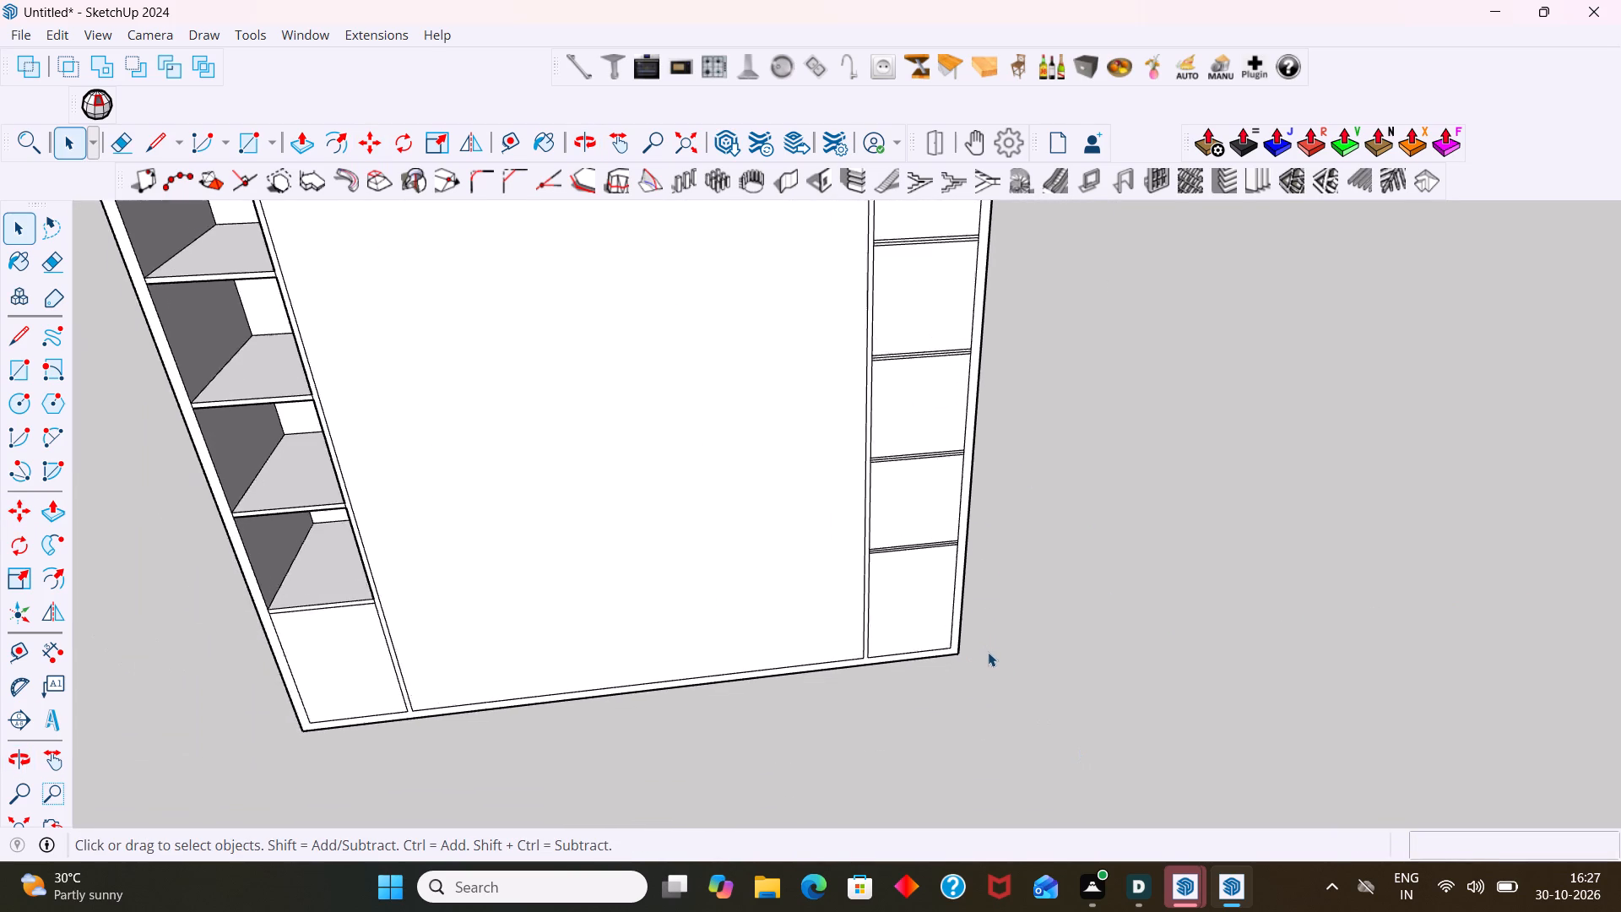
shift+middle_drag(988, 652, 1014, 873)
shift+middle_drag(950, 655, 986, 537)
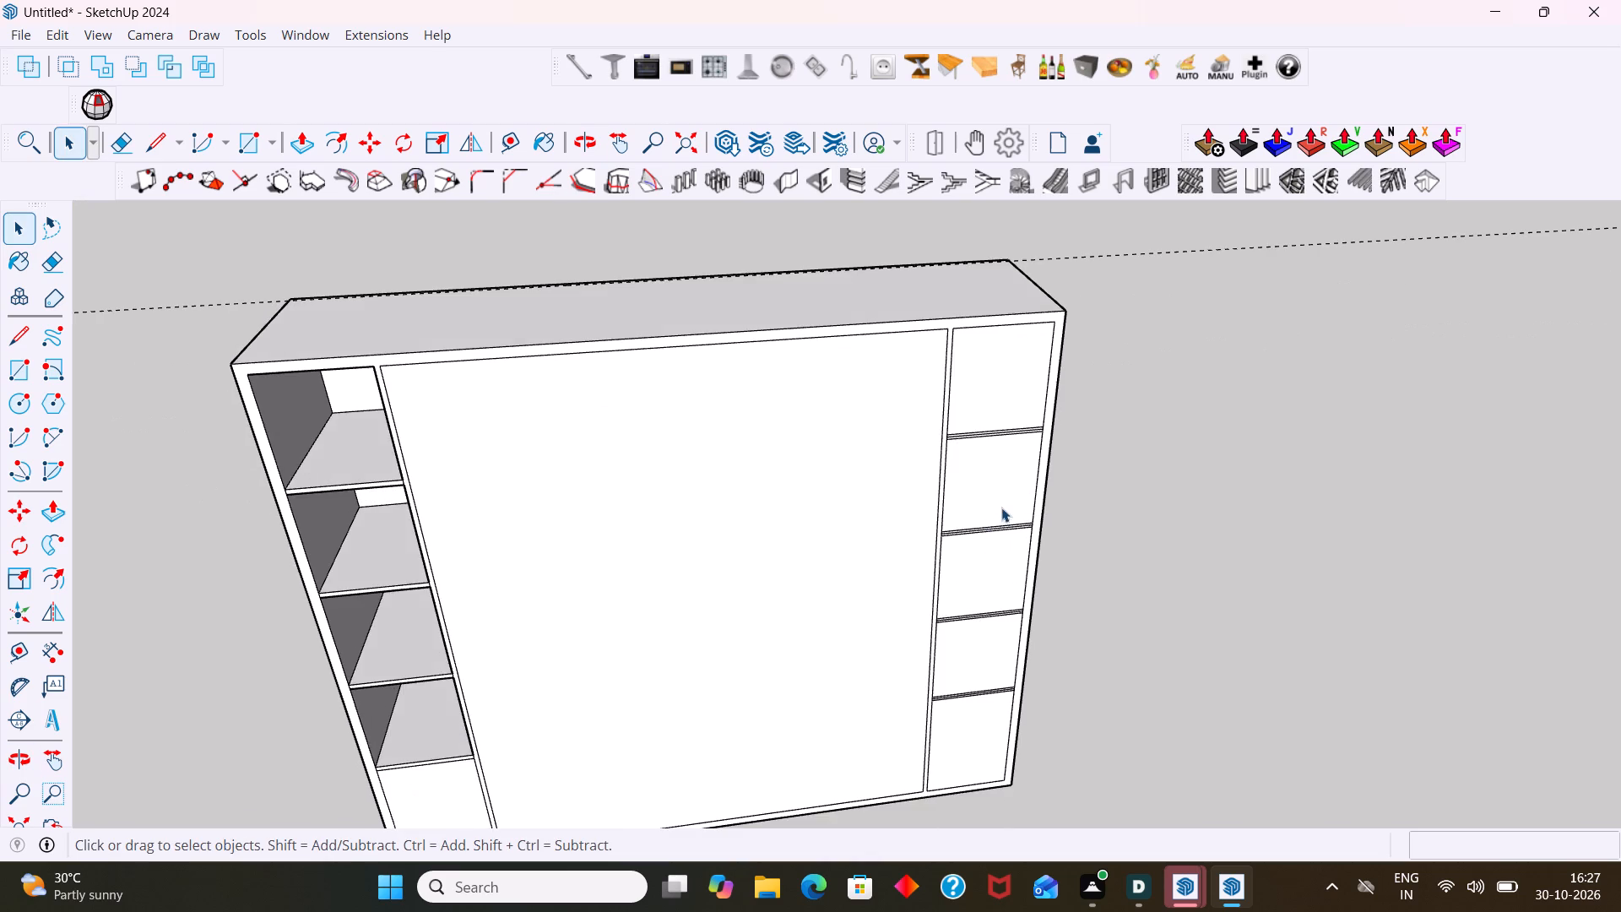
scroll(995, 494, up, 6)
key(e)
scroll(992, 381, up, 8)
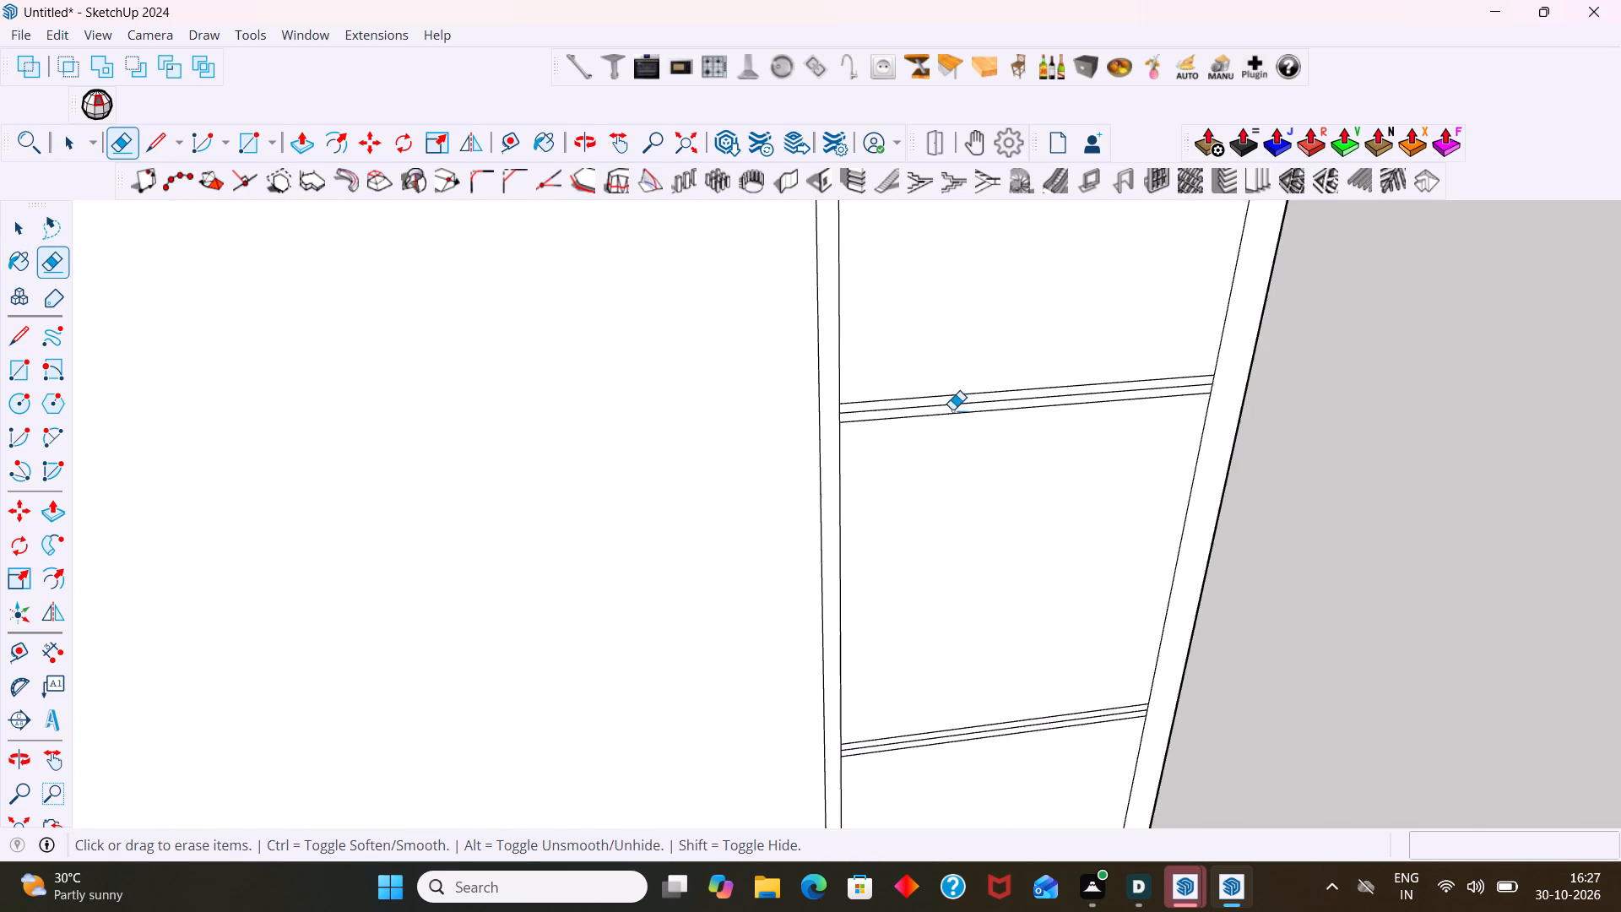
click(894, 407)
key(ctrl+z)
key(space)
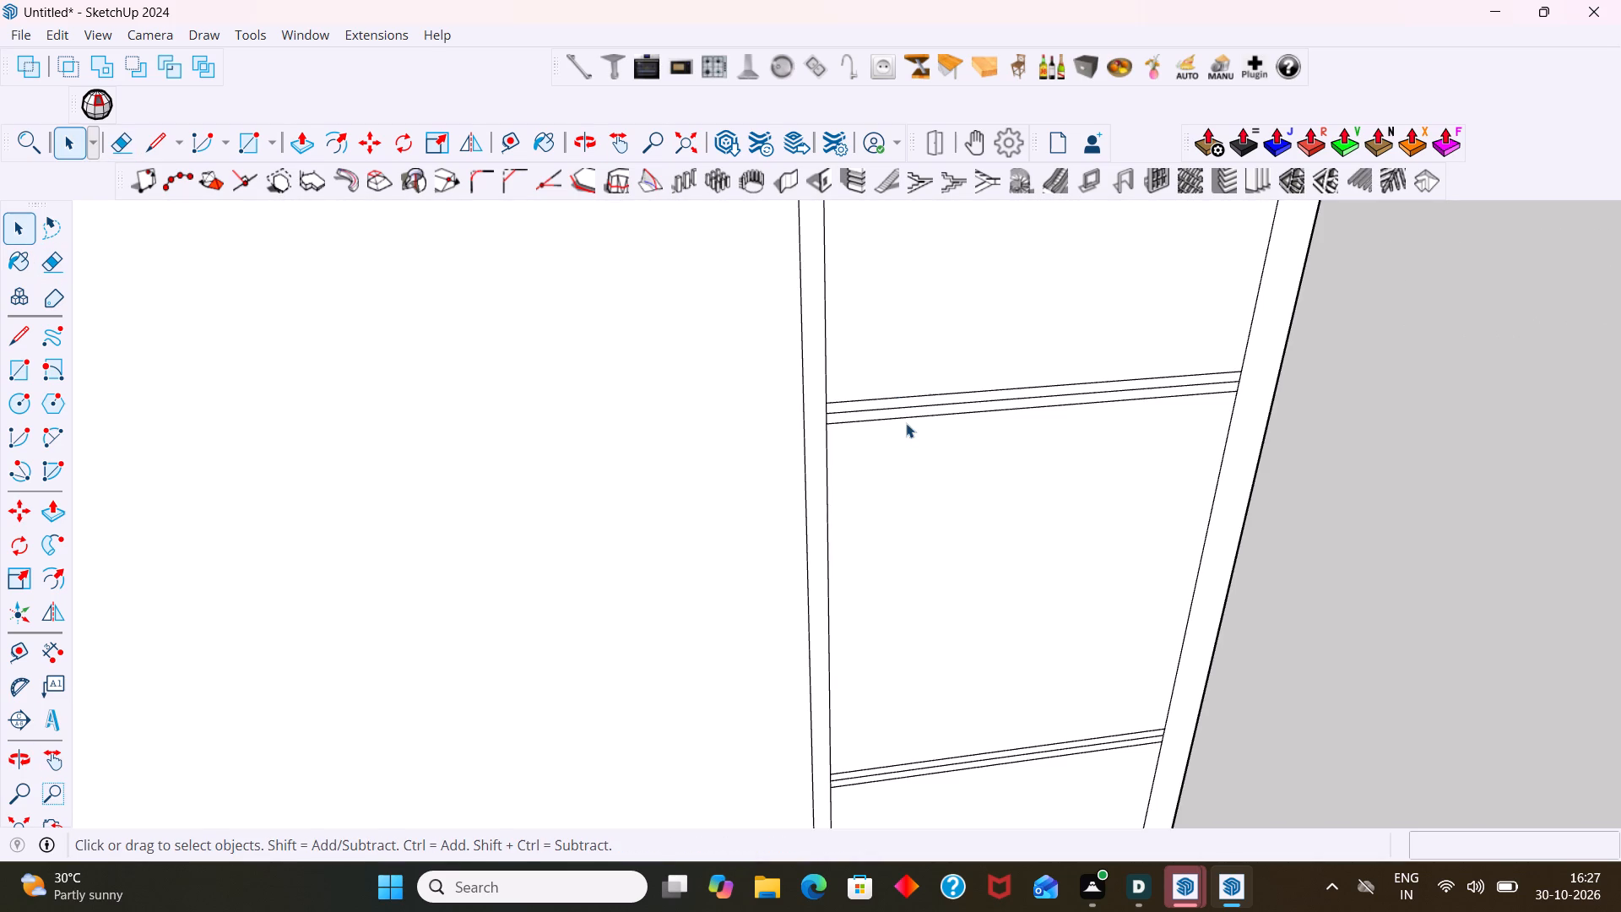
Open the group and erase the middle lines and divider-side end segments of the right column's first and second shelves.
triple_click(916, 428)
scroll(916, 408, up, 3)
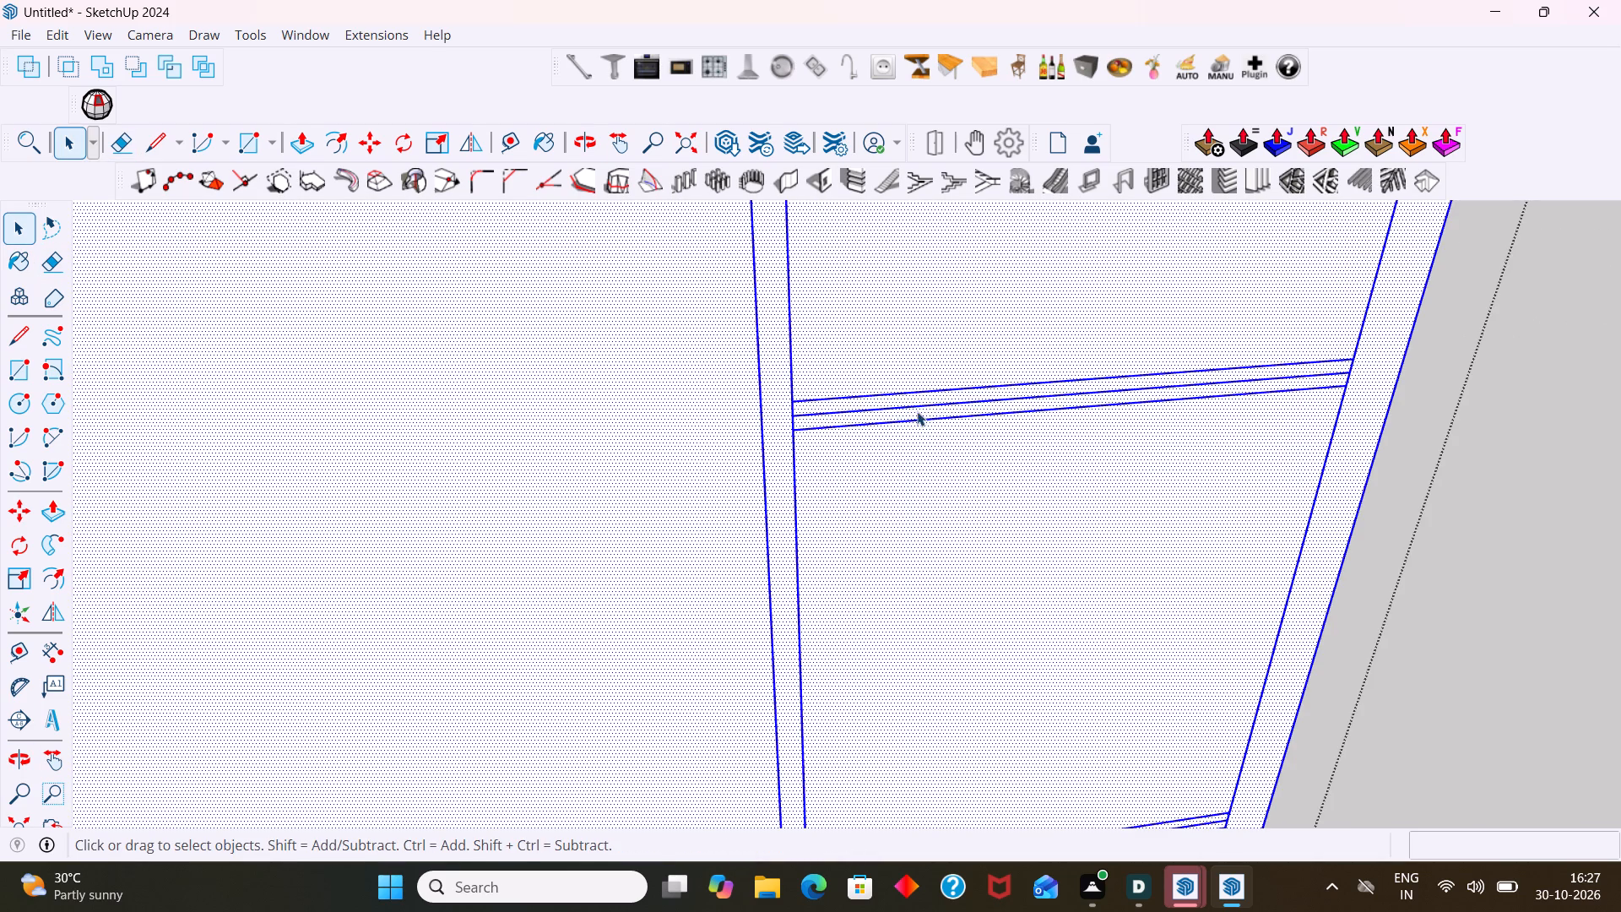
click(917, 411)
key(e)
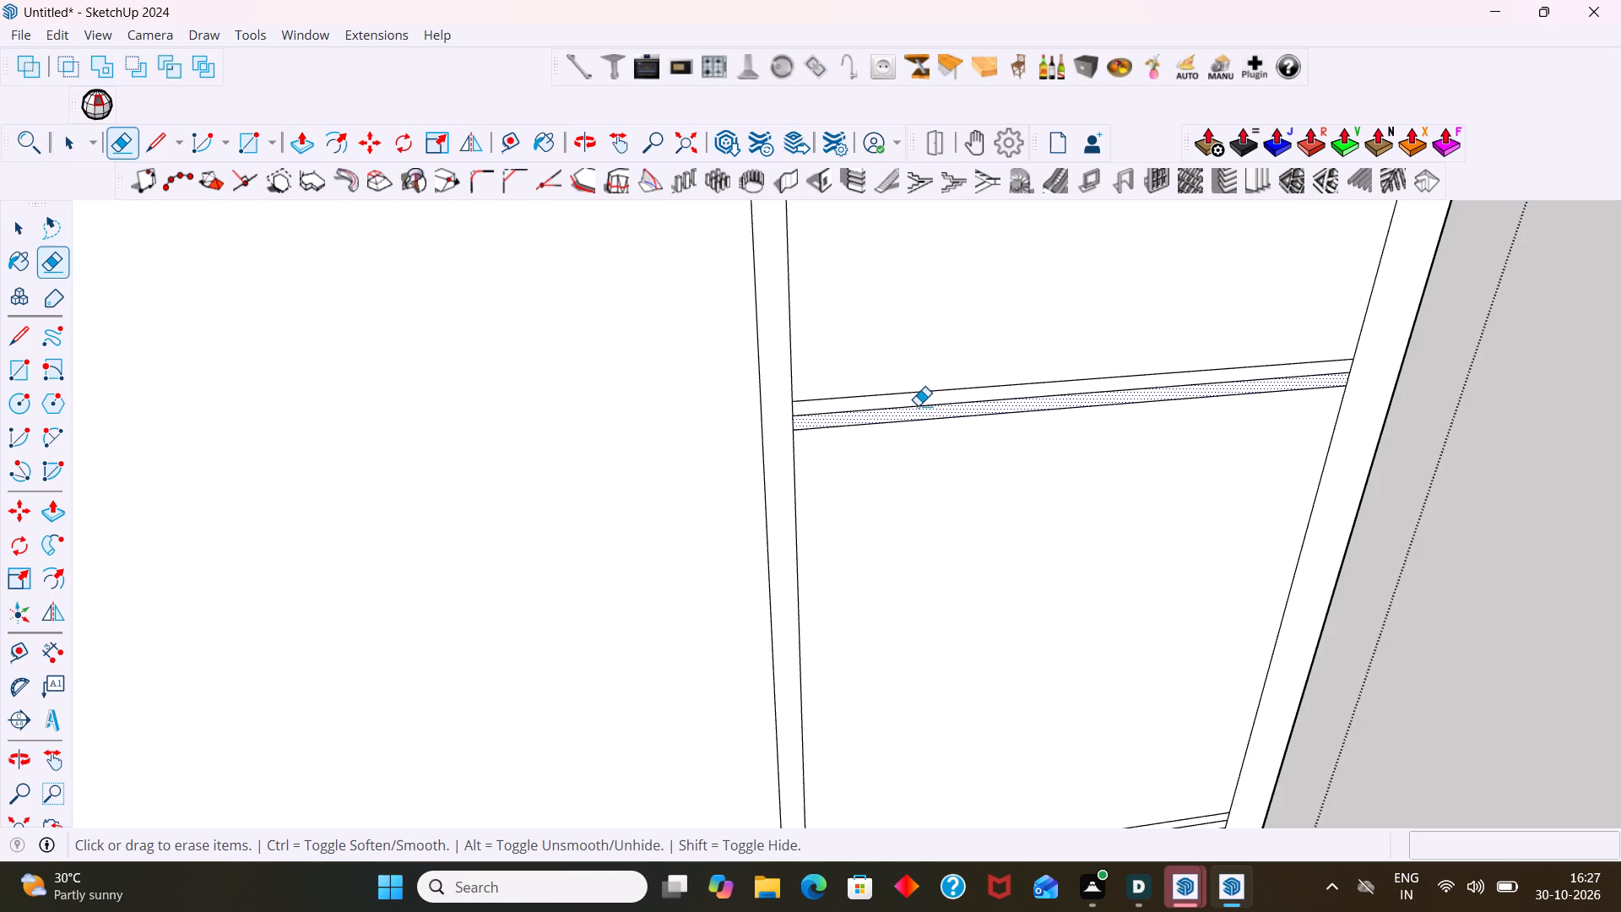
click(918, 406)
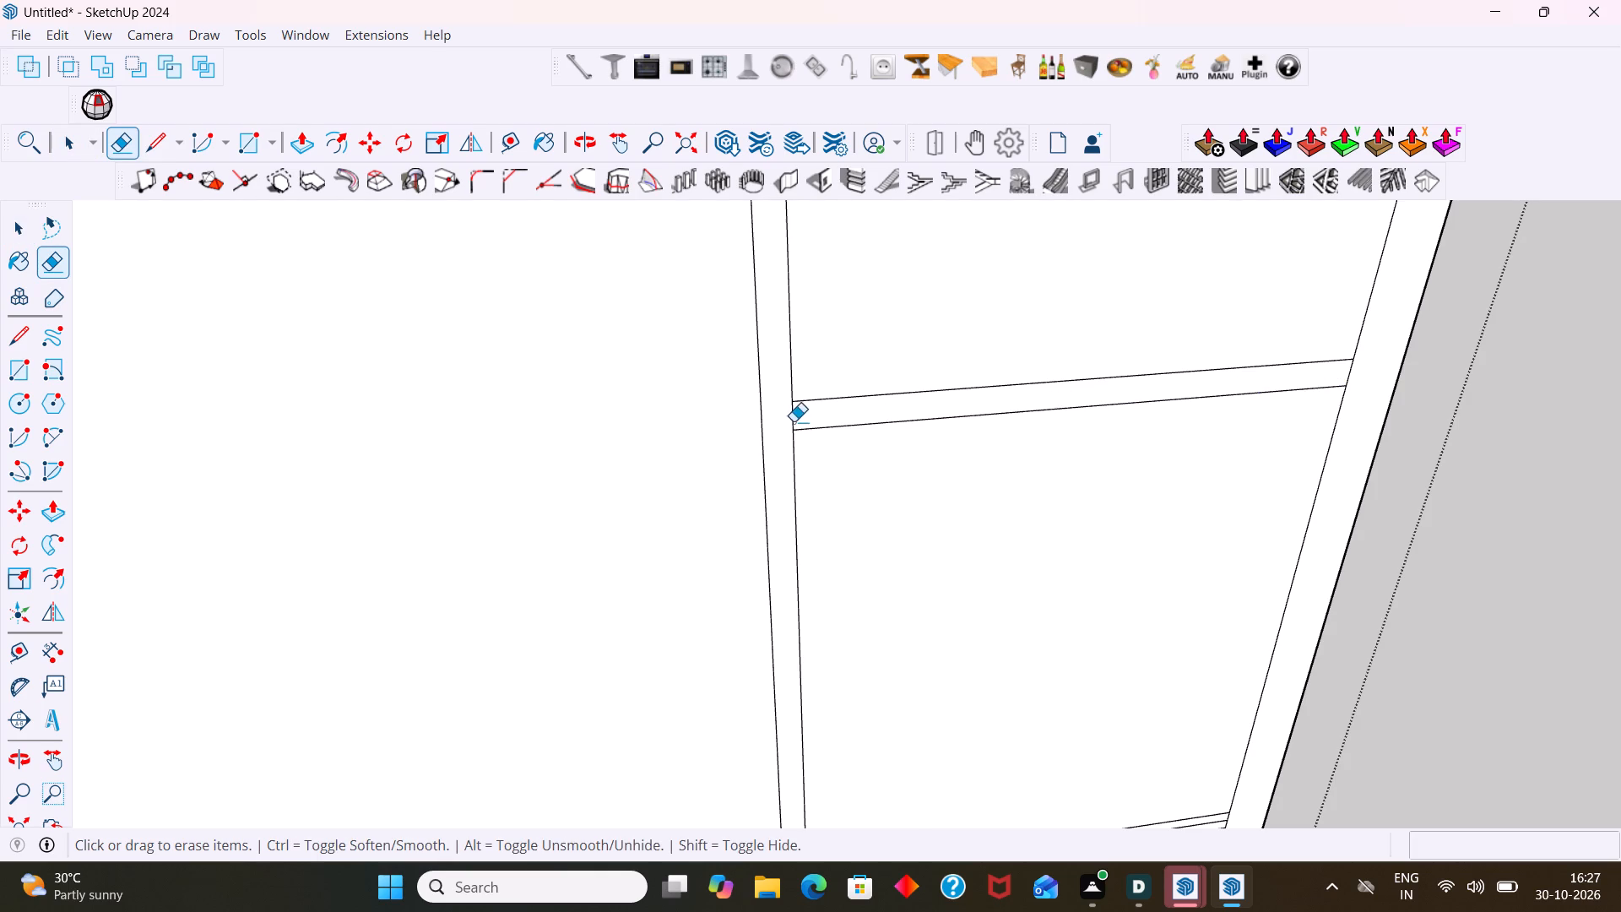
click(794, 416)
scroll(803, 425, down, 6)
shift+middle_drag(876, 481, 788, 316)
scroll(781, 627, up, 6)
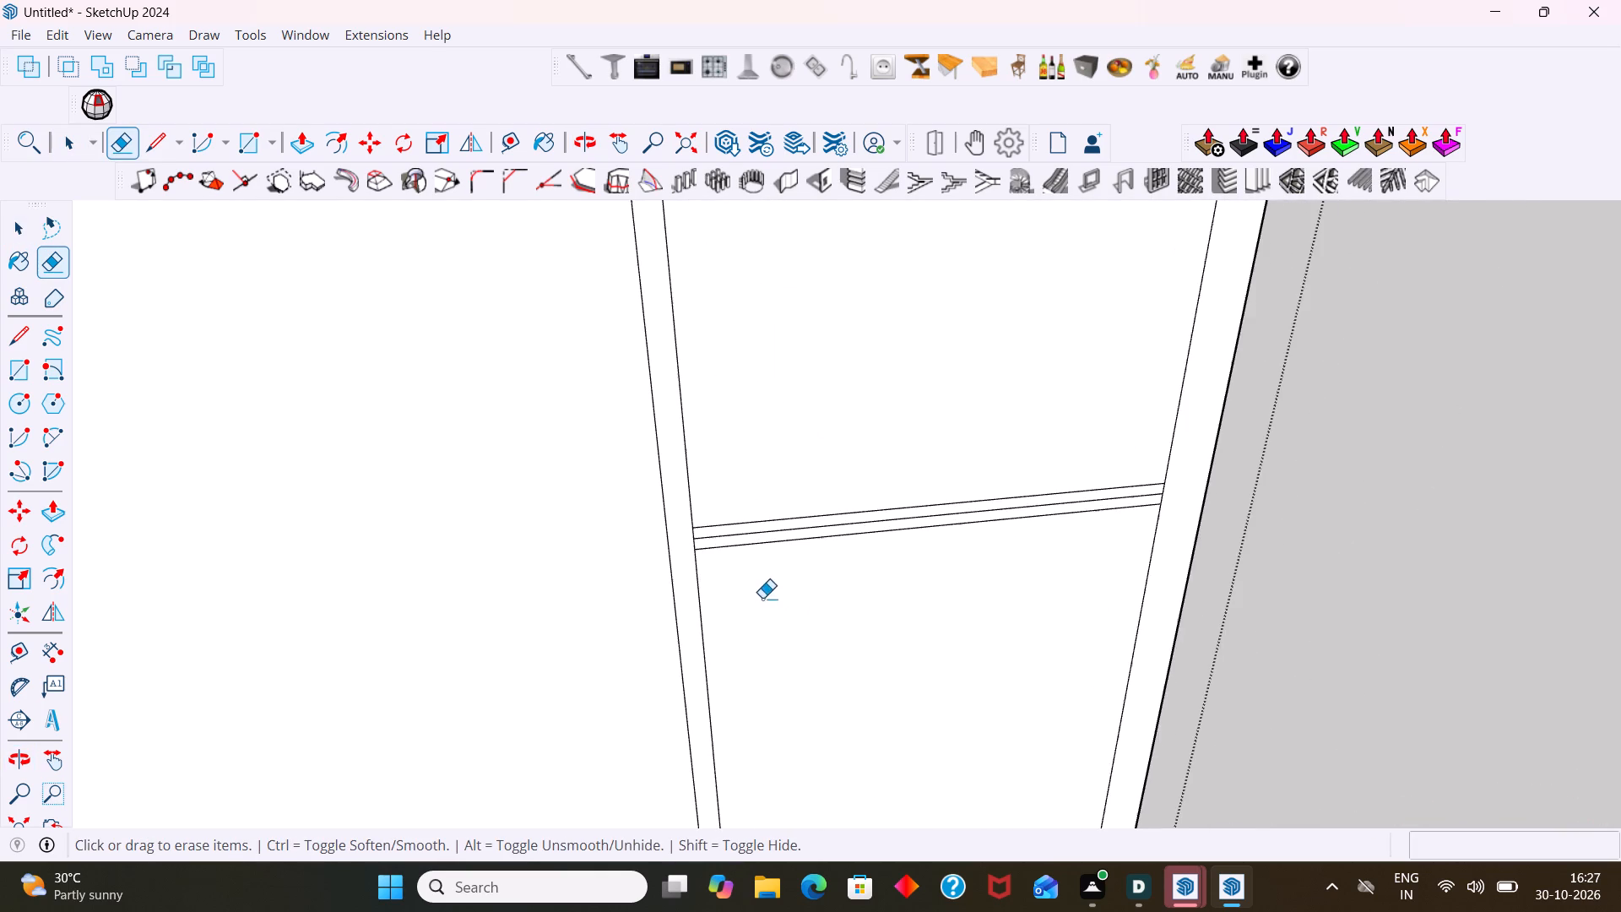
scroll(762, 598, up, 2)
scroll(709, 532, up, 8)
click(704, 517)
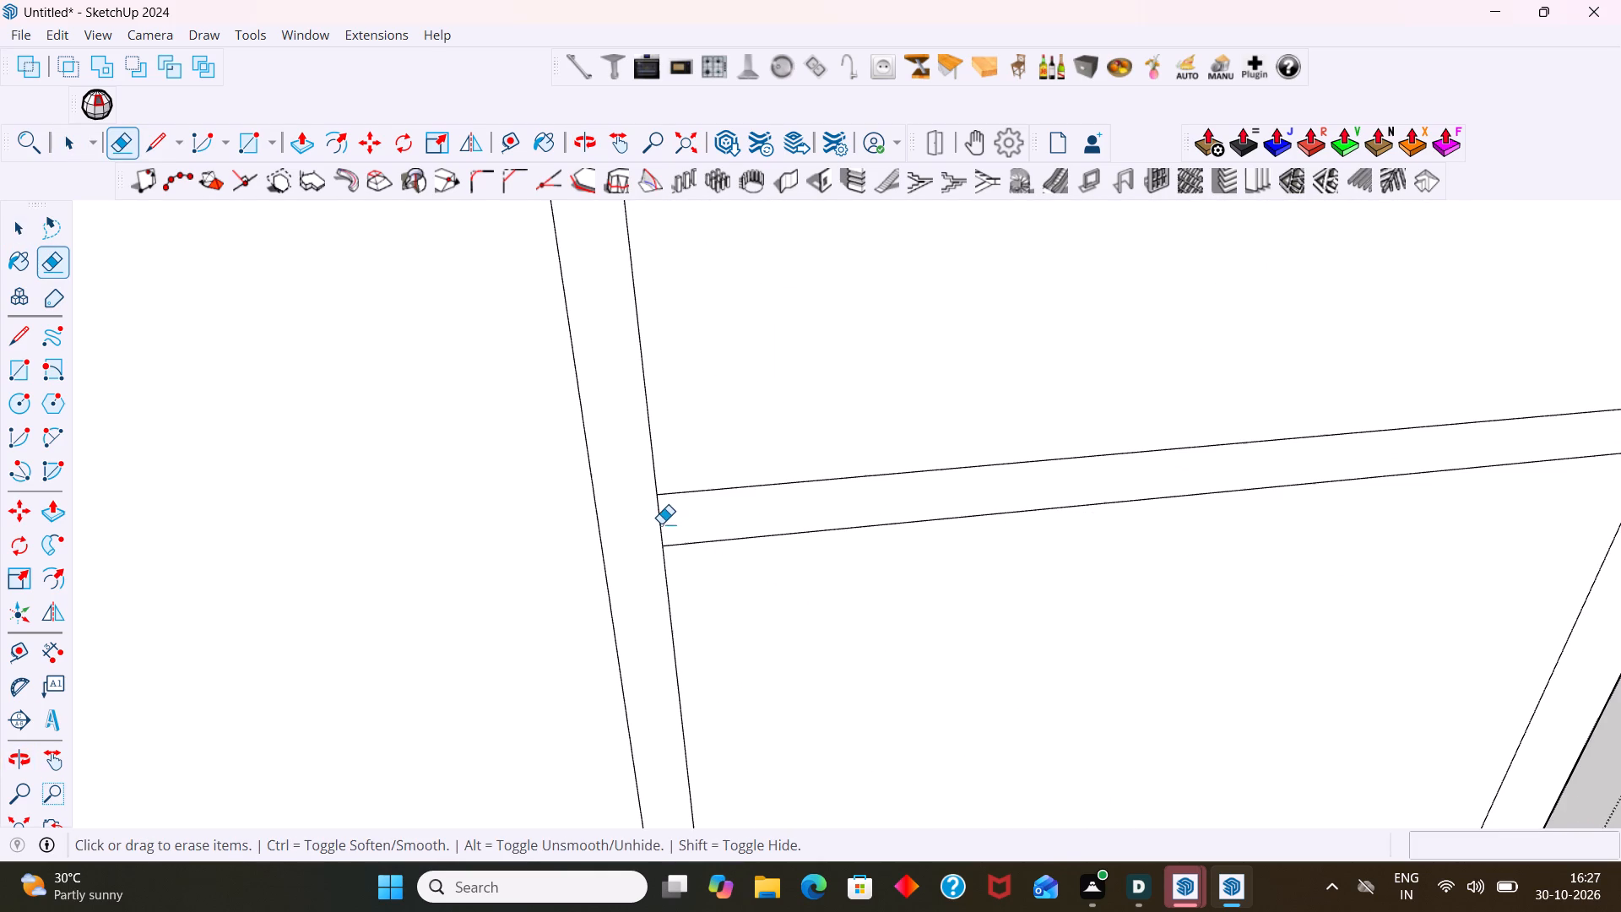
click(661, 524)
Erase the middle lines and divider-side end segments of the right column's third and fourth shelves.
scroll(665, 530, down, 11)
middle_drag(926, 613, 881, 419)
scroll(900, 527, down, 2)
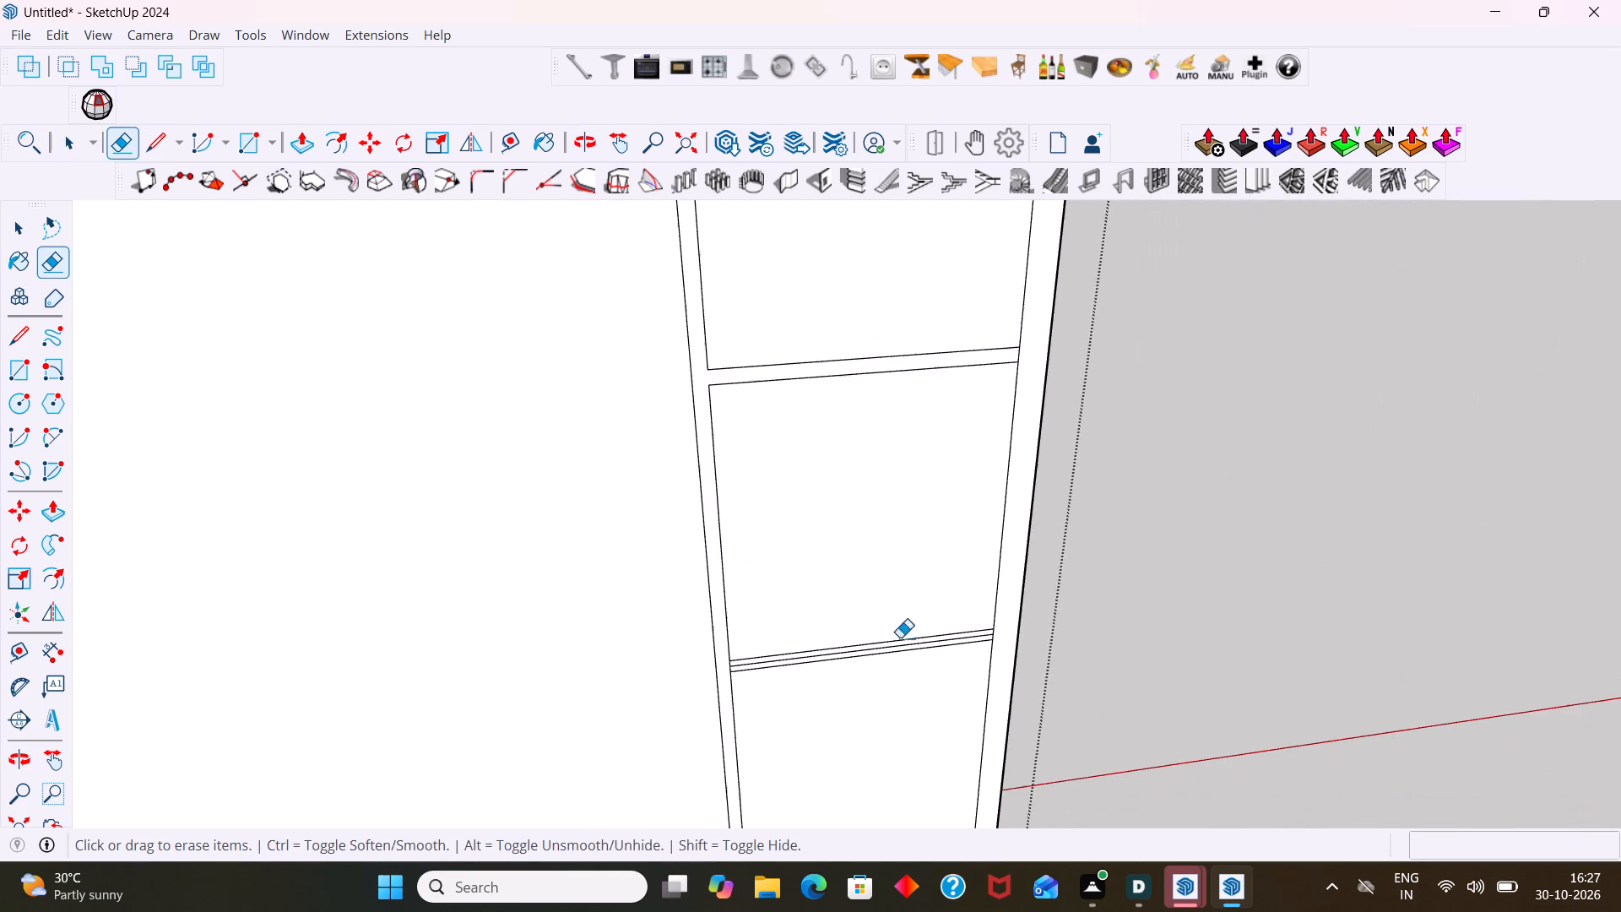
scroll(893, 648, up, 8)
click(819, 646)
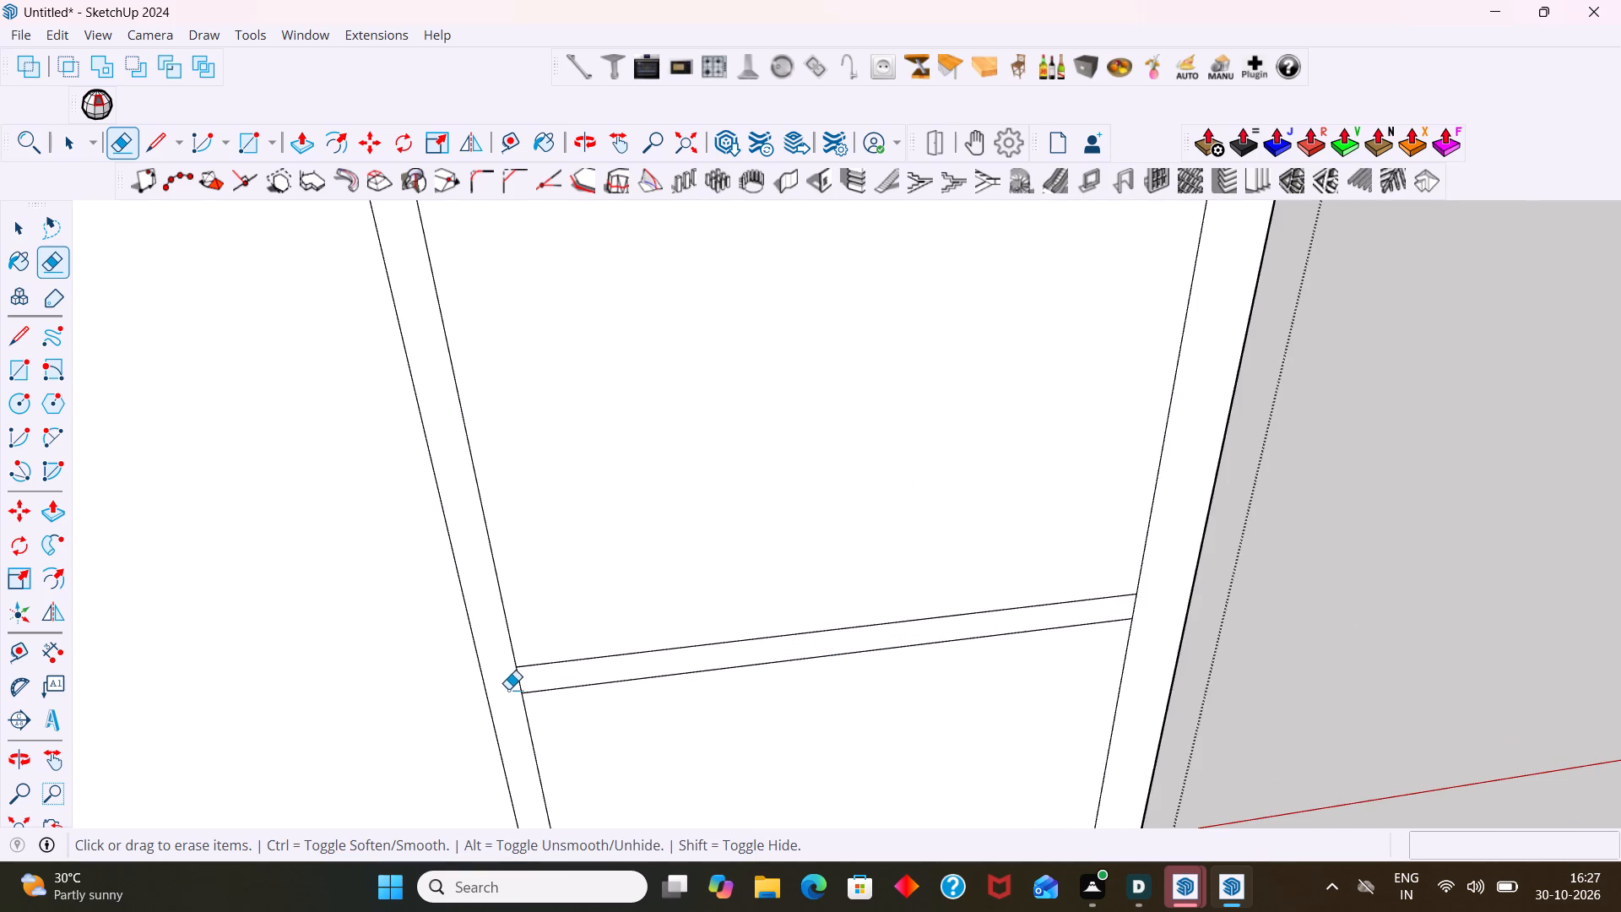
click(519, 679)
scroll(539, 682, down, 9)
middle_drag(903, 679, 918, 339)
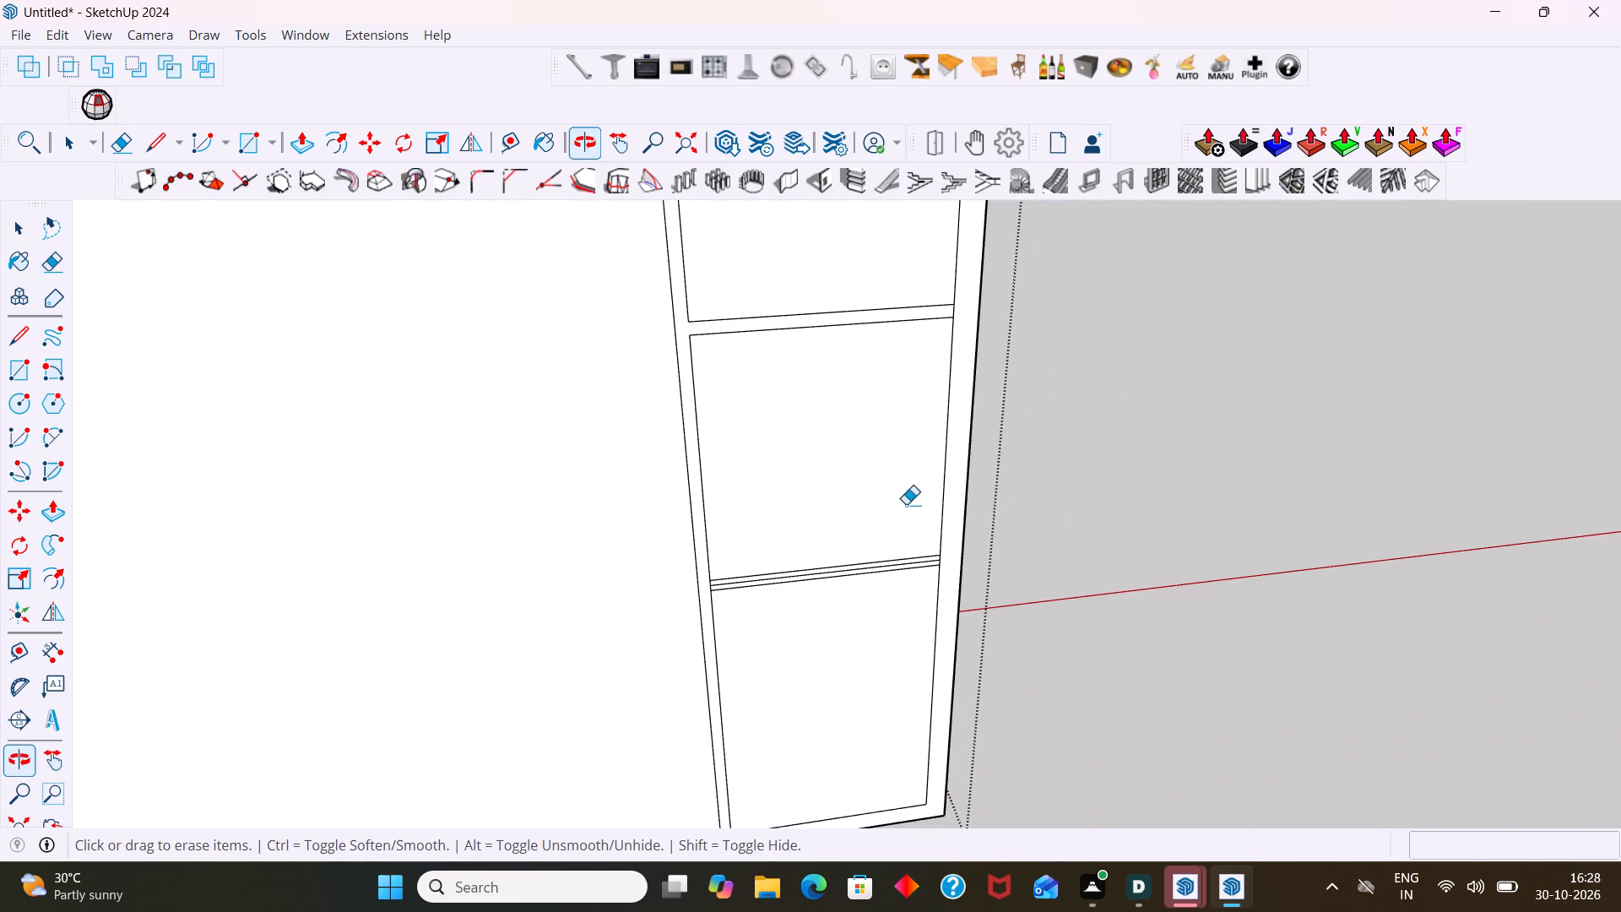
scroll(842, 573, up, 8)
click(804, 567)
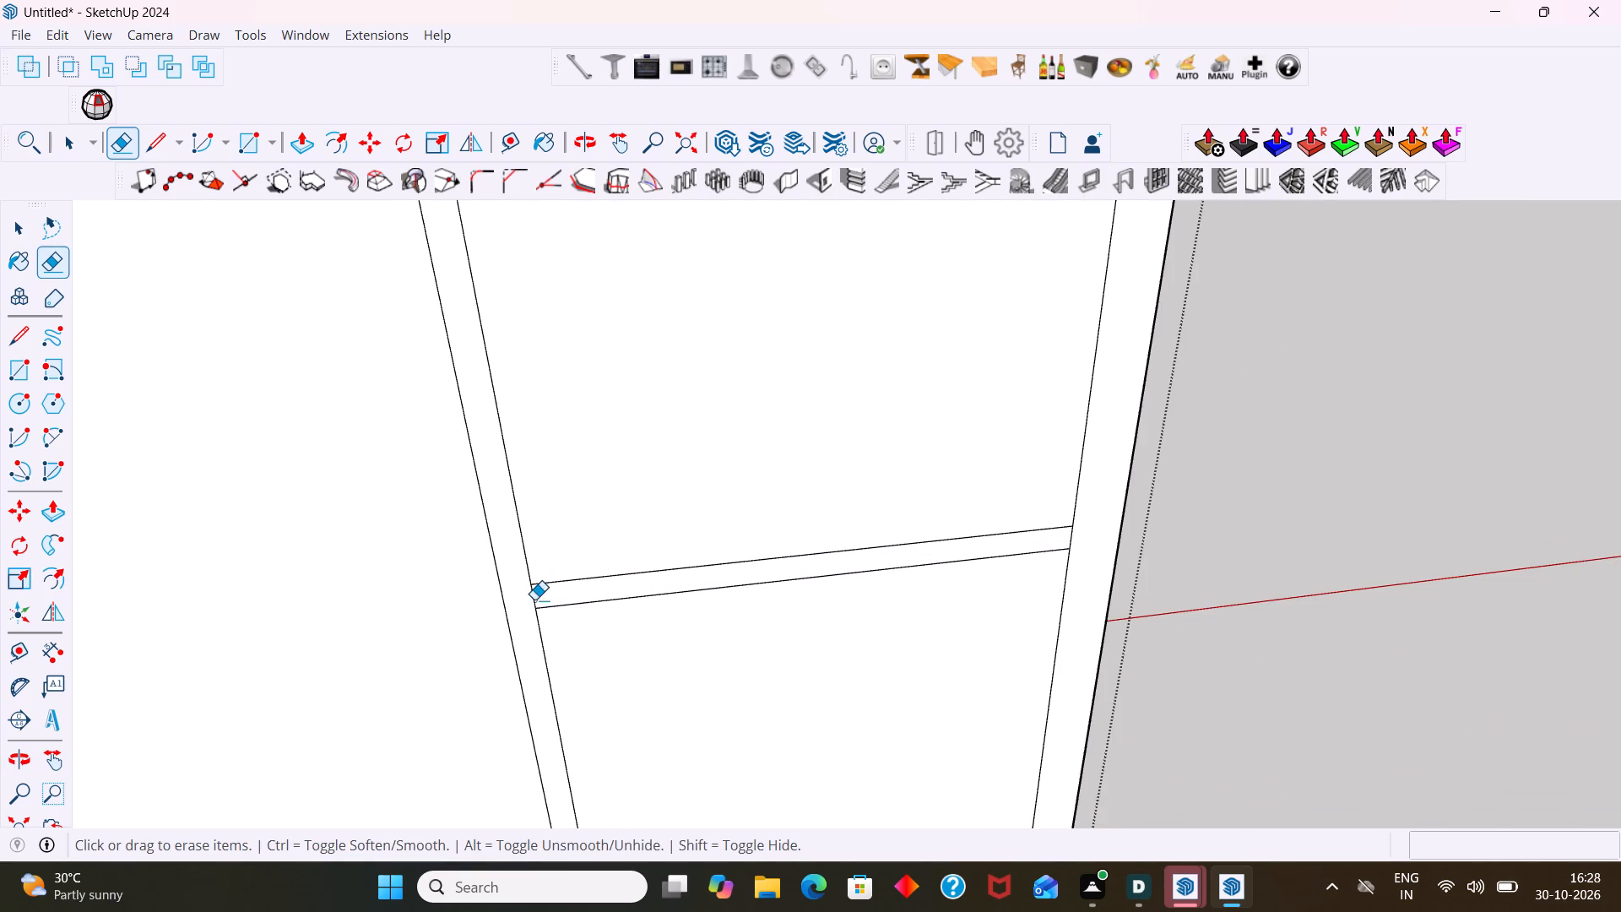
click(534, 600)
Erase the border-side end segments of the right column's third and fourth shelves.
scroll(568, 605, down, 13)
middle_drag(838, 670, 844, 492)
scroll(812, 632, up, 3)
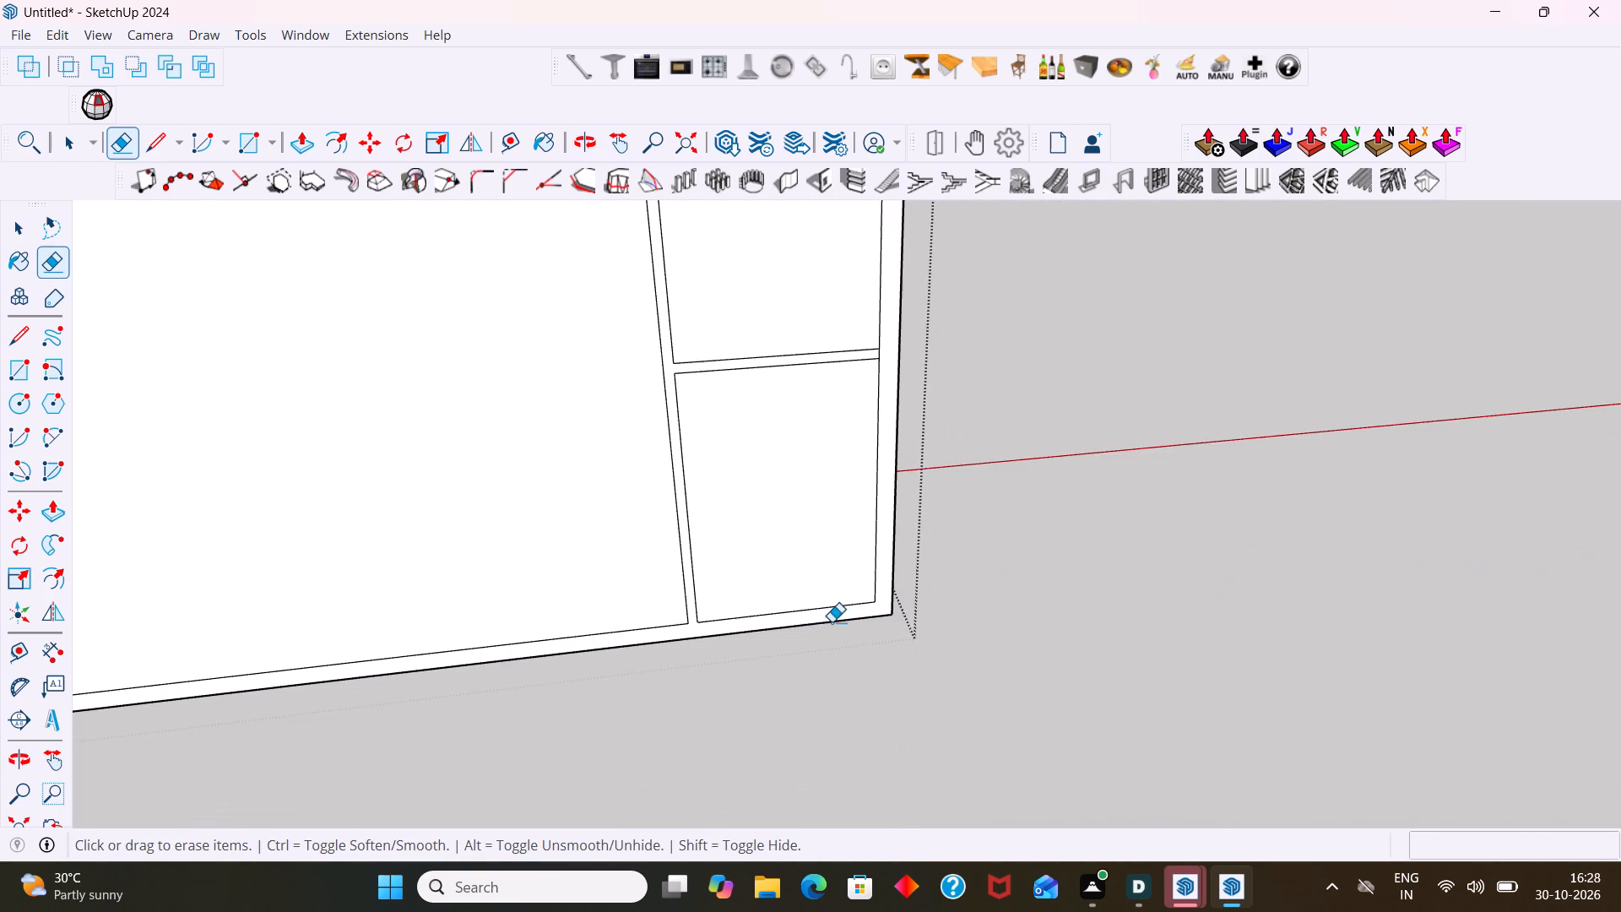
scroll(832, 599, down, 9)
middle_drag(883, 607, 903, 773)
middle_drag(810, 757, 817, 730)
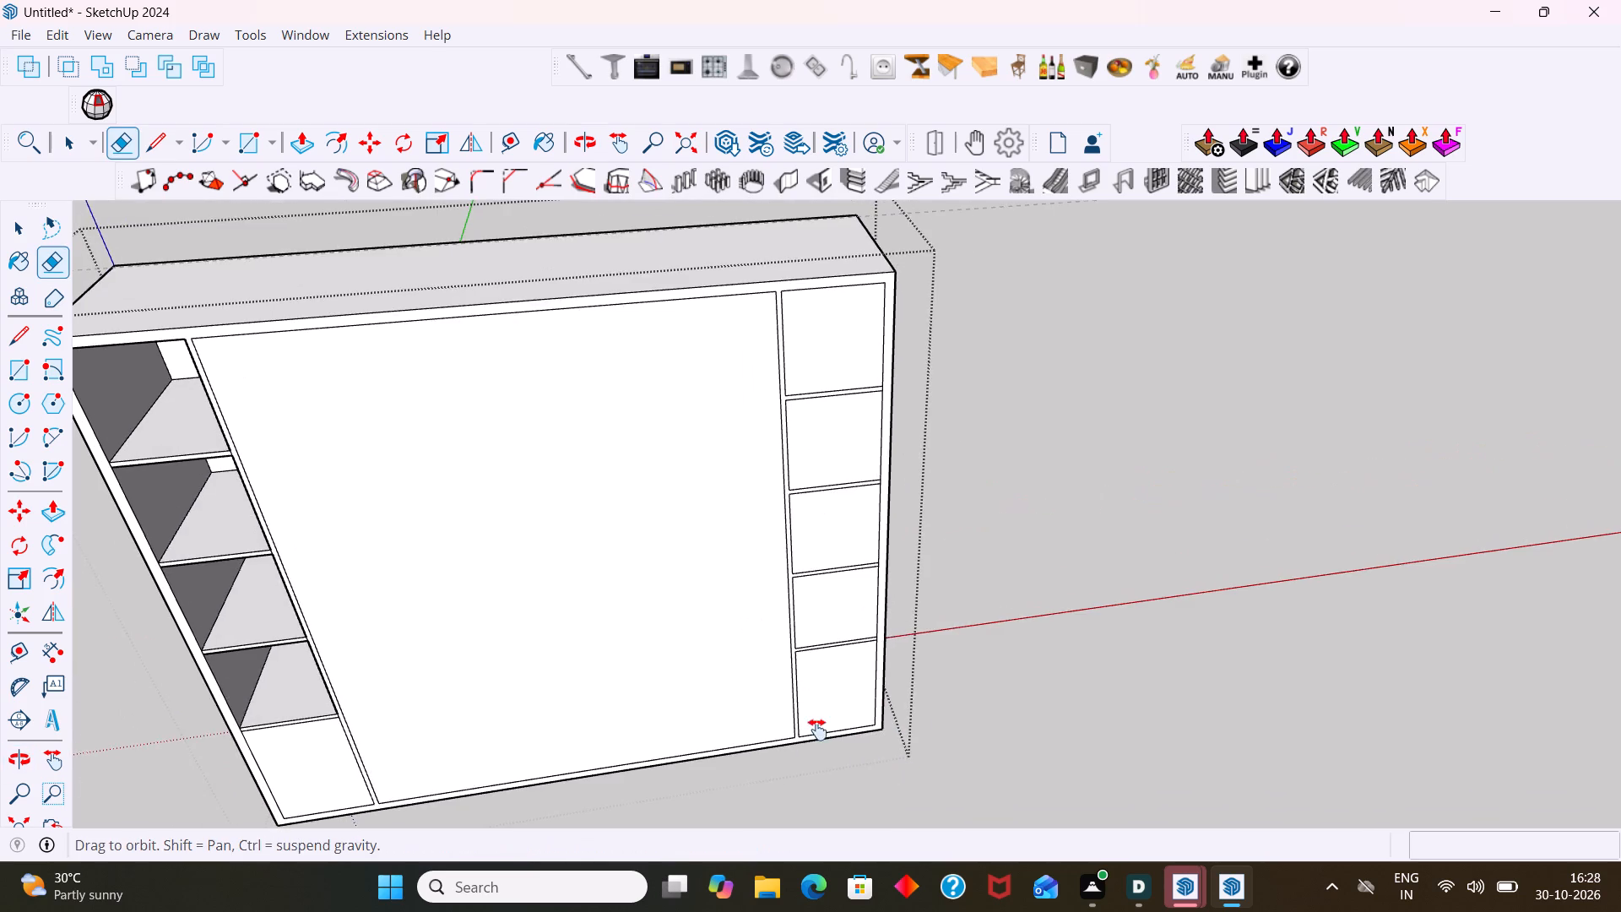
middle_drag(817, 730, 870, 672)
scroll(912, 544, up, 7)
scroll(988, 436, up, 3)
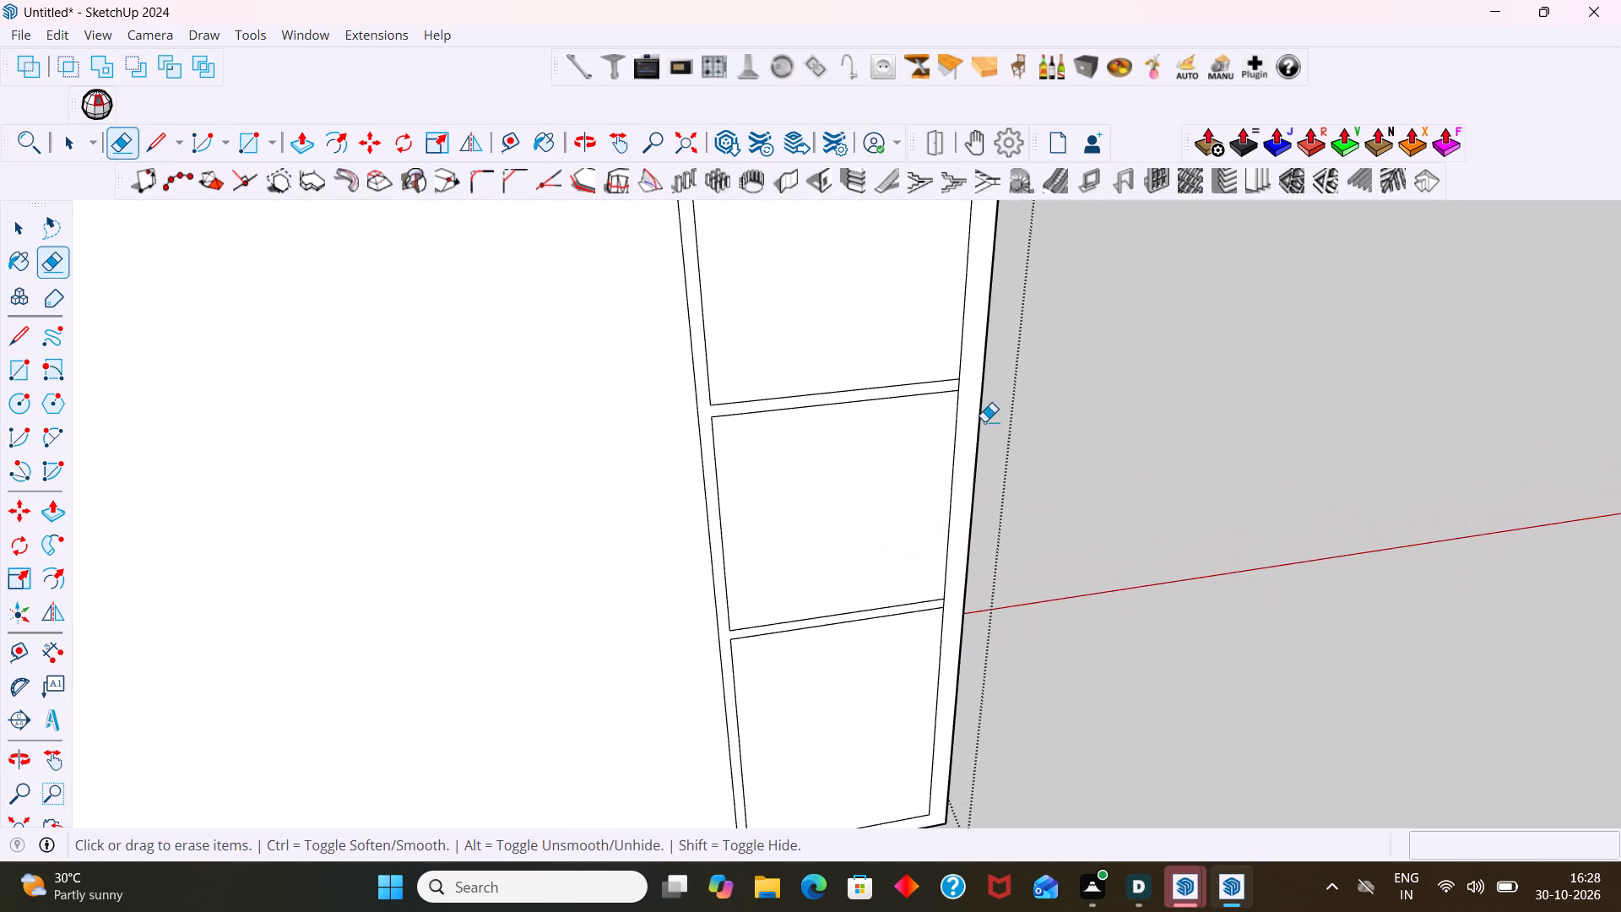
scroll(969, 404, down, 9)
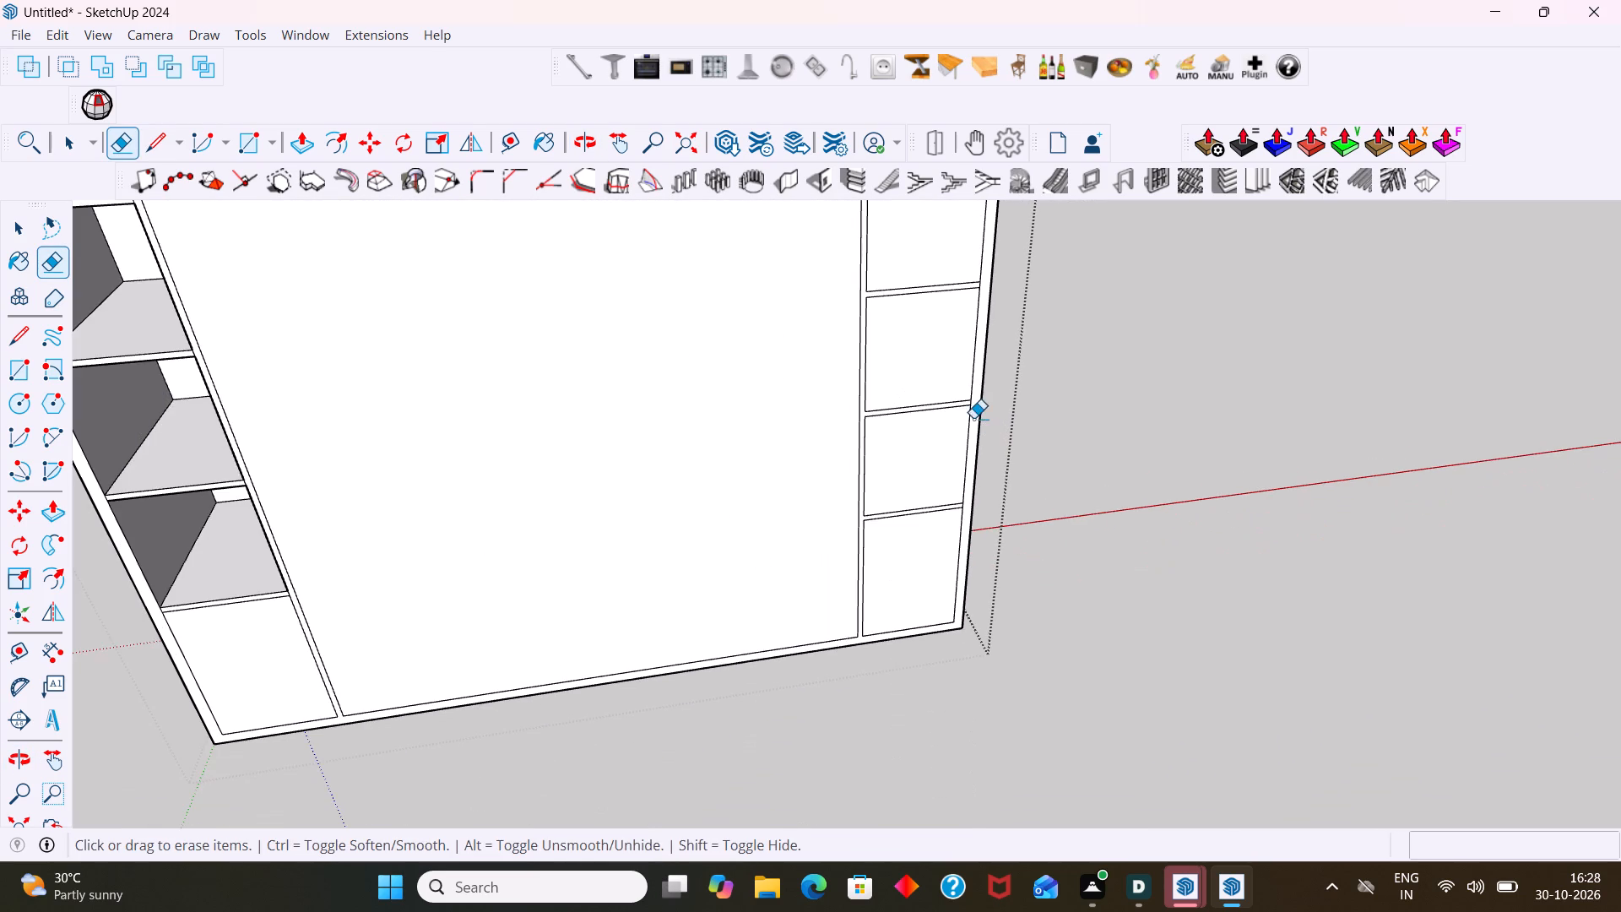
scroll(972, 410, up, 16)
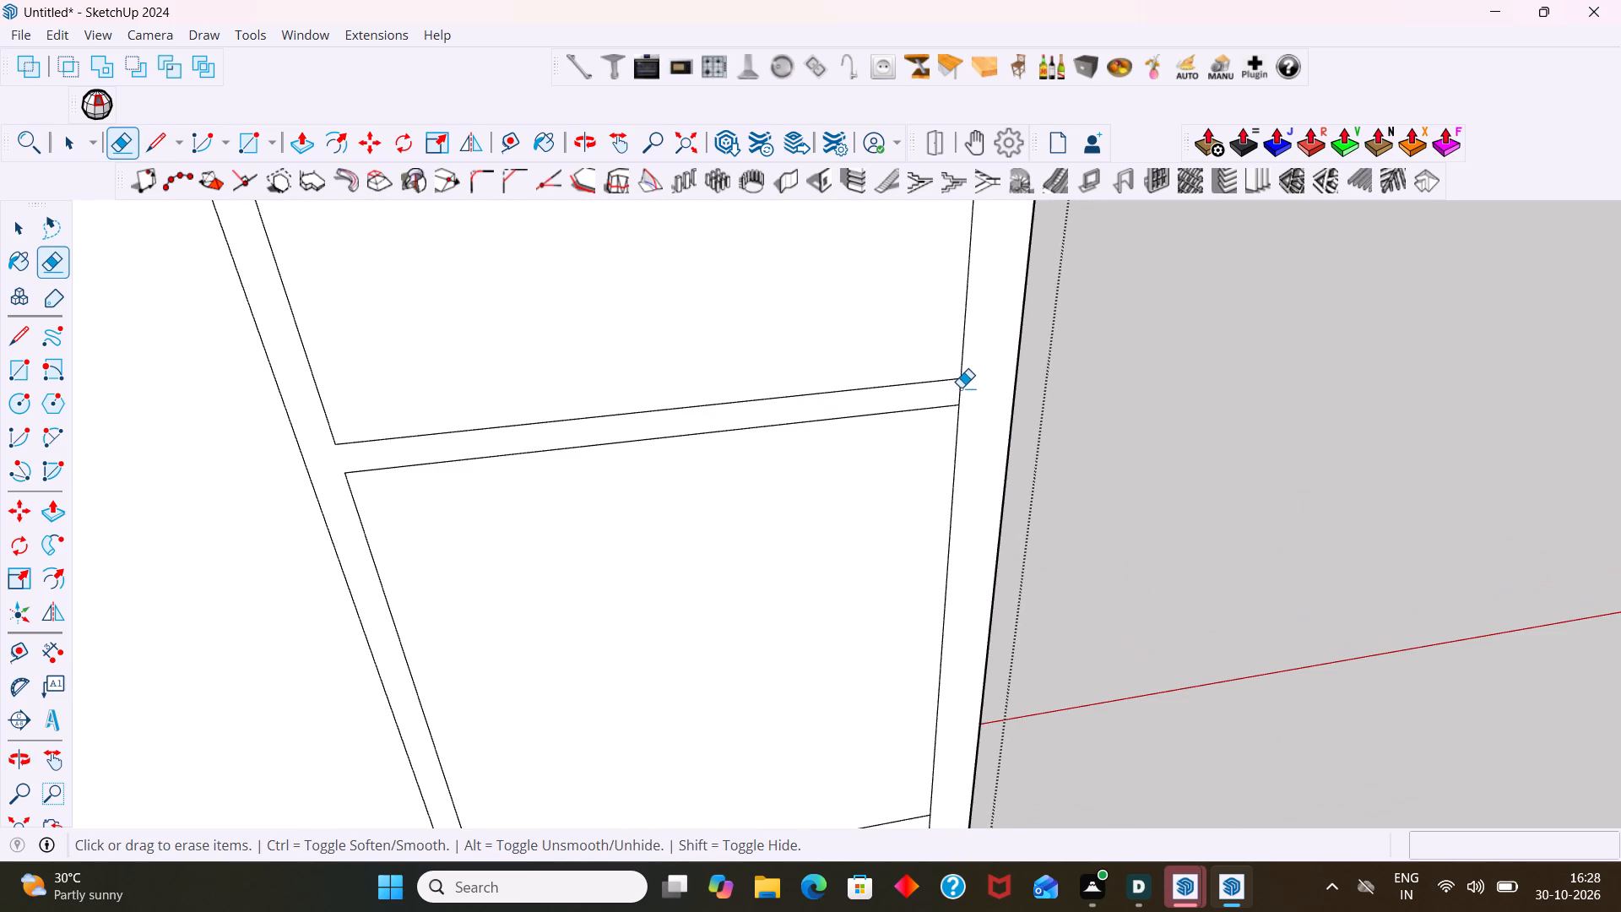
click(961, 393)
scroll(970, 404, down, 9)
scroll(958, 635, up, 8)
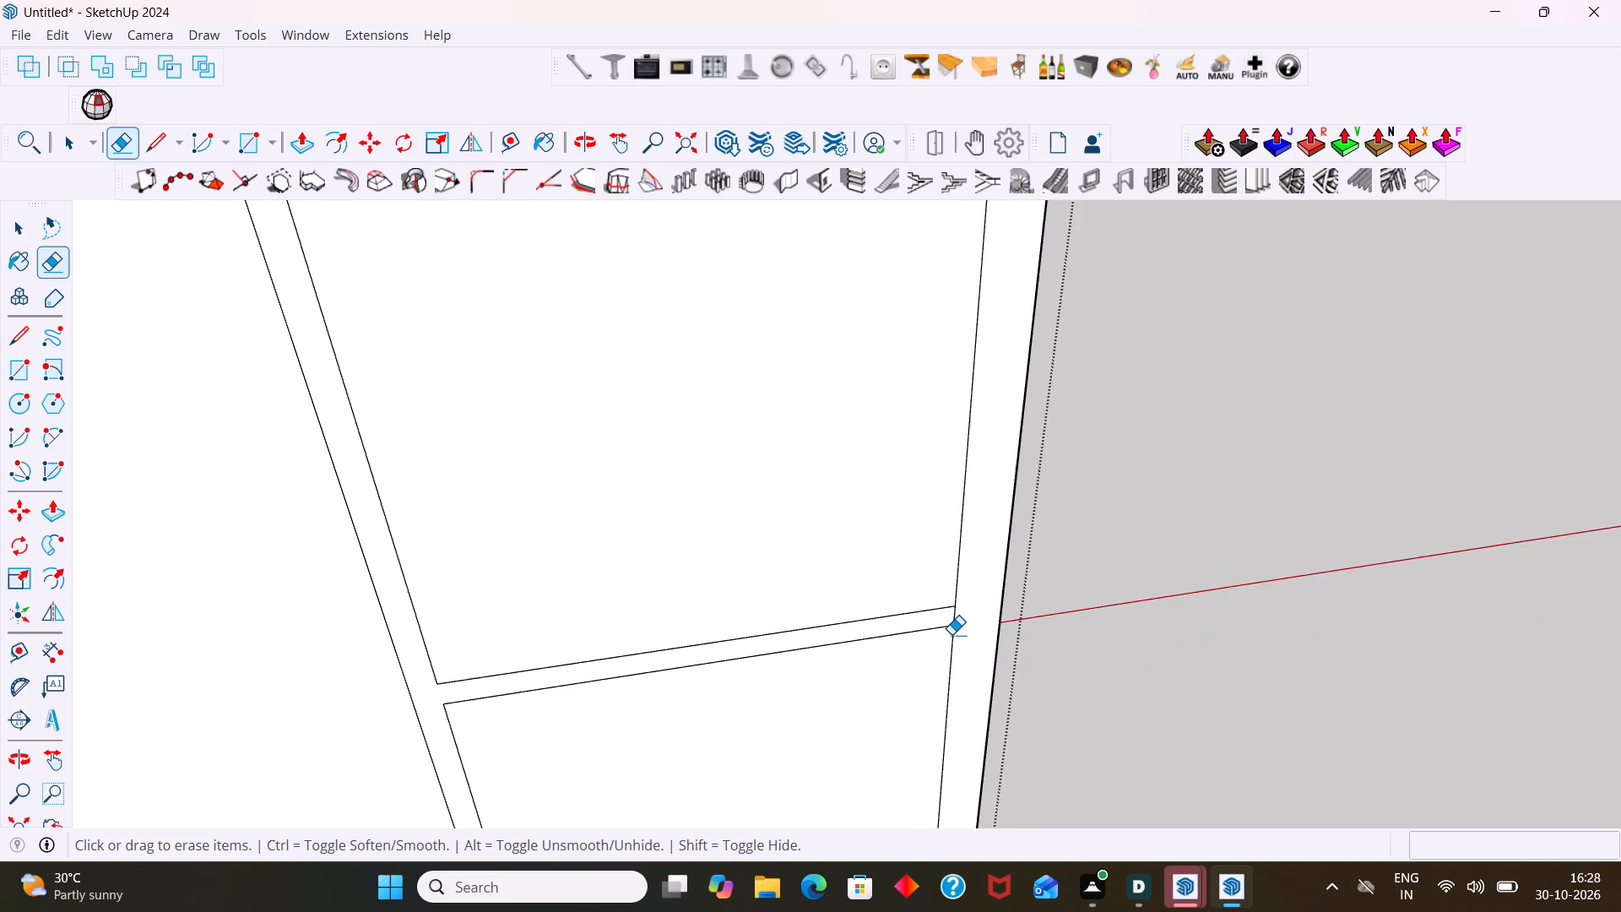
scroll(951, 634, up, 4)
click(957, 610)
Erase the border-side end segments of the right column's second and first shelves.
scroll(957, 621, down, 13)
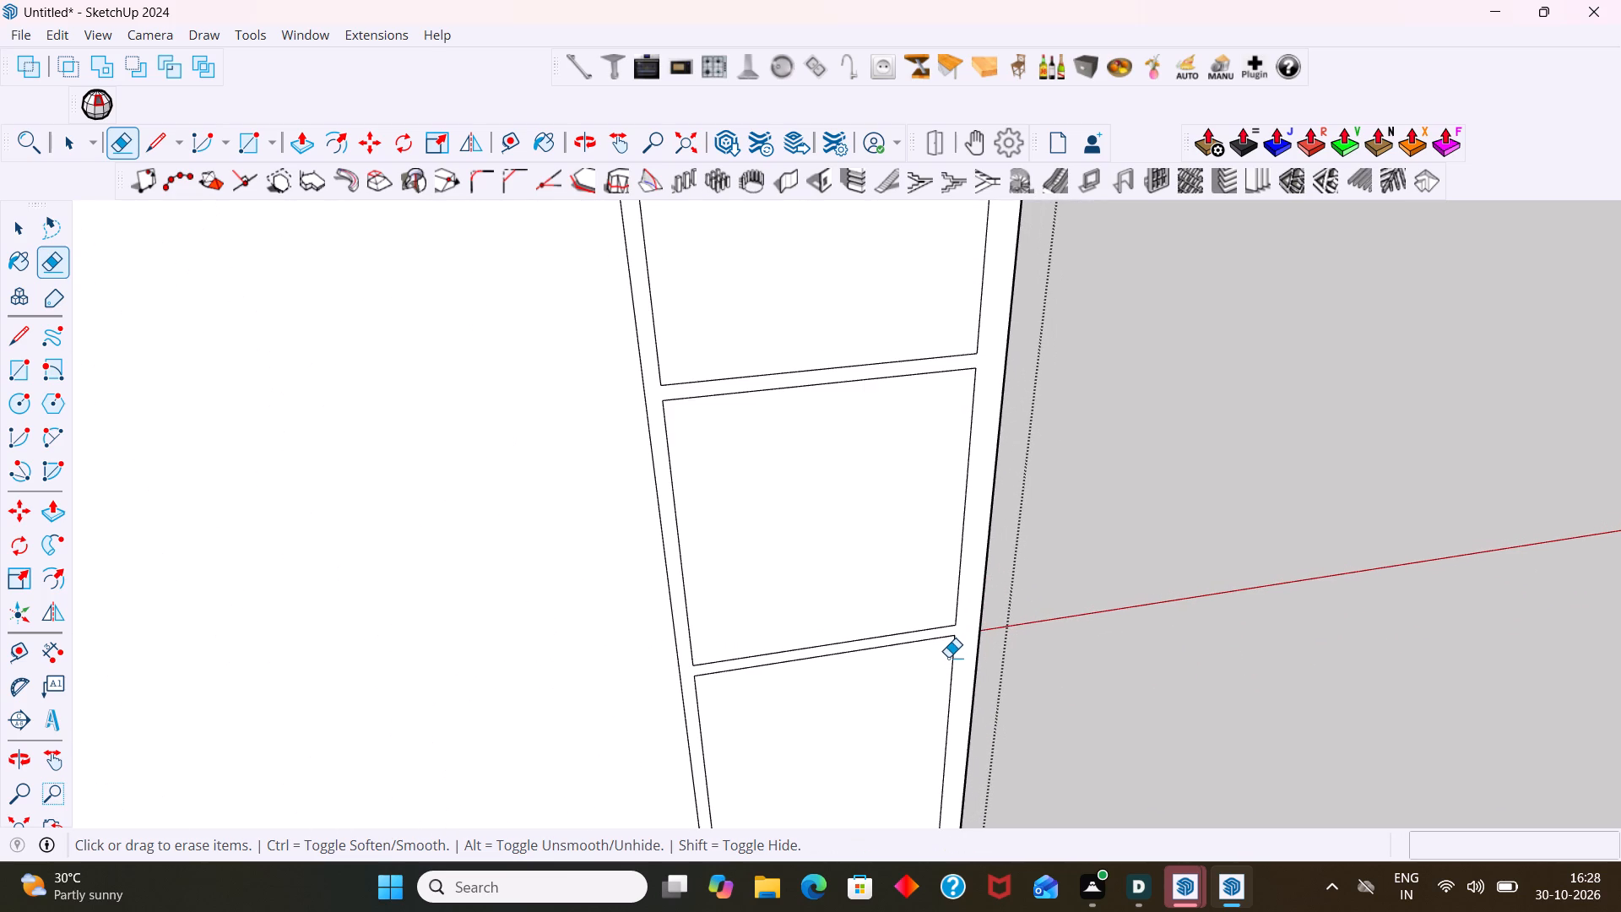
scroll(947, 659, down, 2)
middle_drag(952, 677, 978, 484)
scroll(977, 641, up, 2)
scroll(971, 643, down, 4)
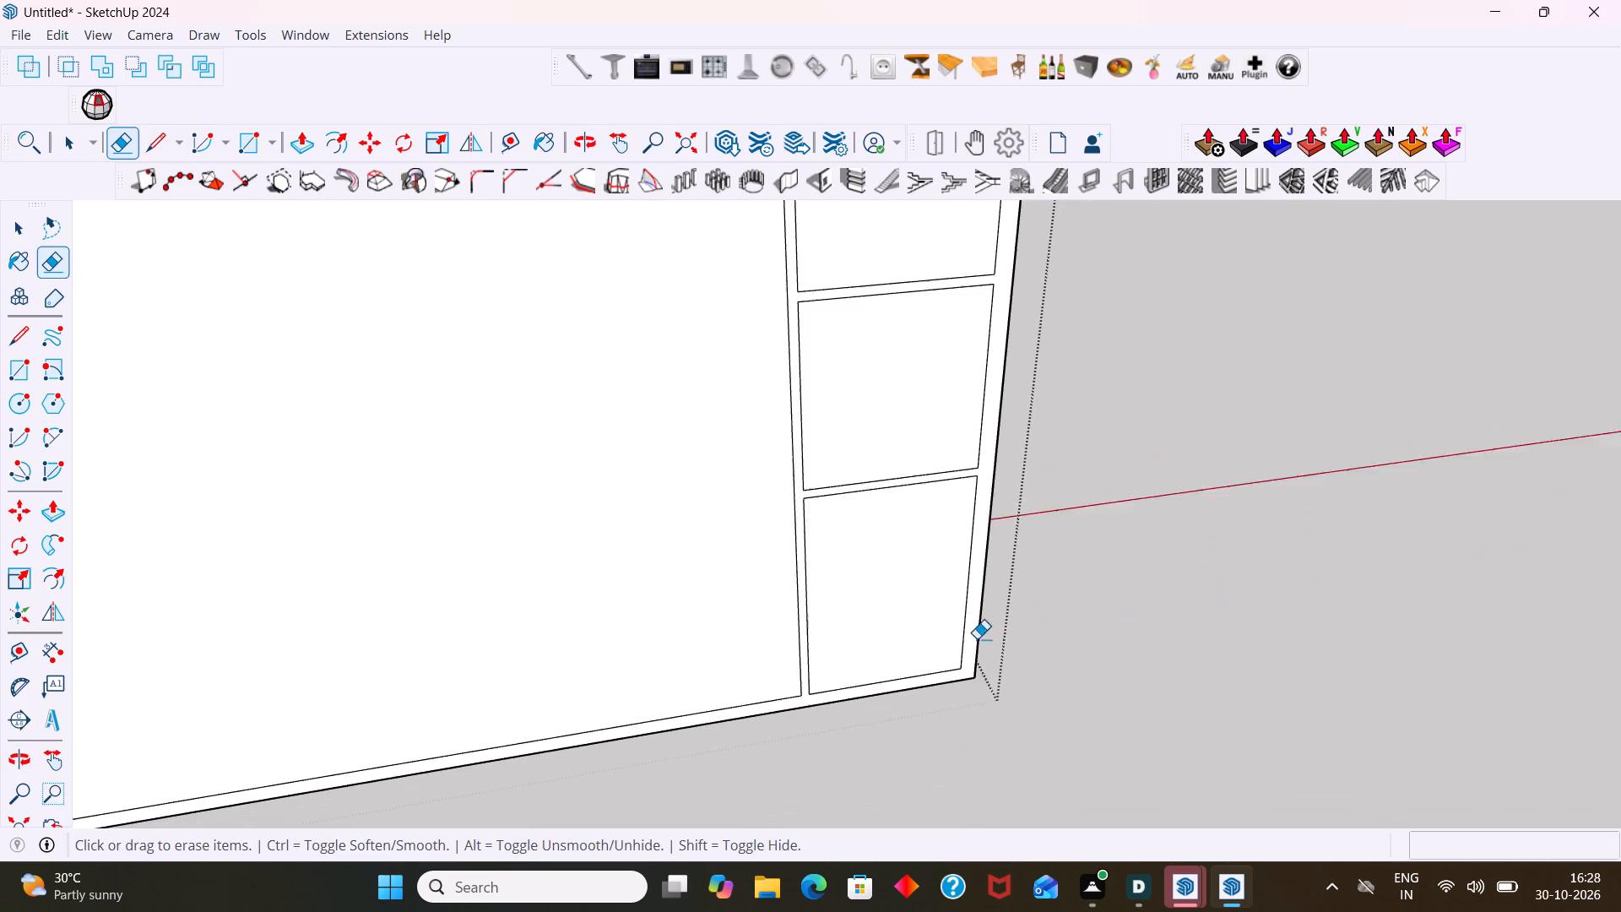
scroll(977, 638, down, 2)
shift+middle_drag(1021, 621, 1065, 821)
scroll(1089, 350, up, 16)
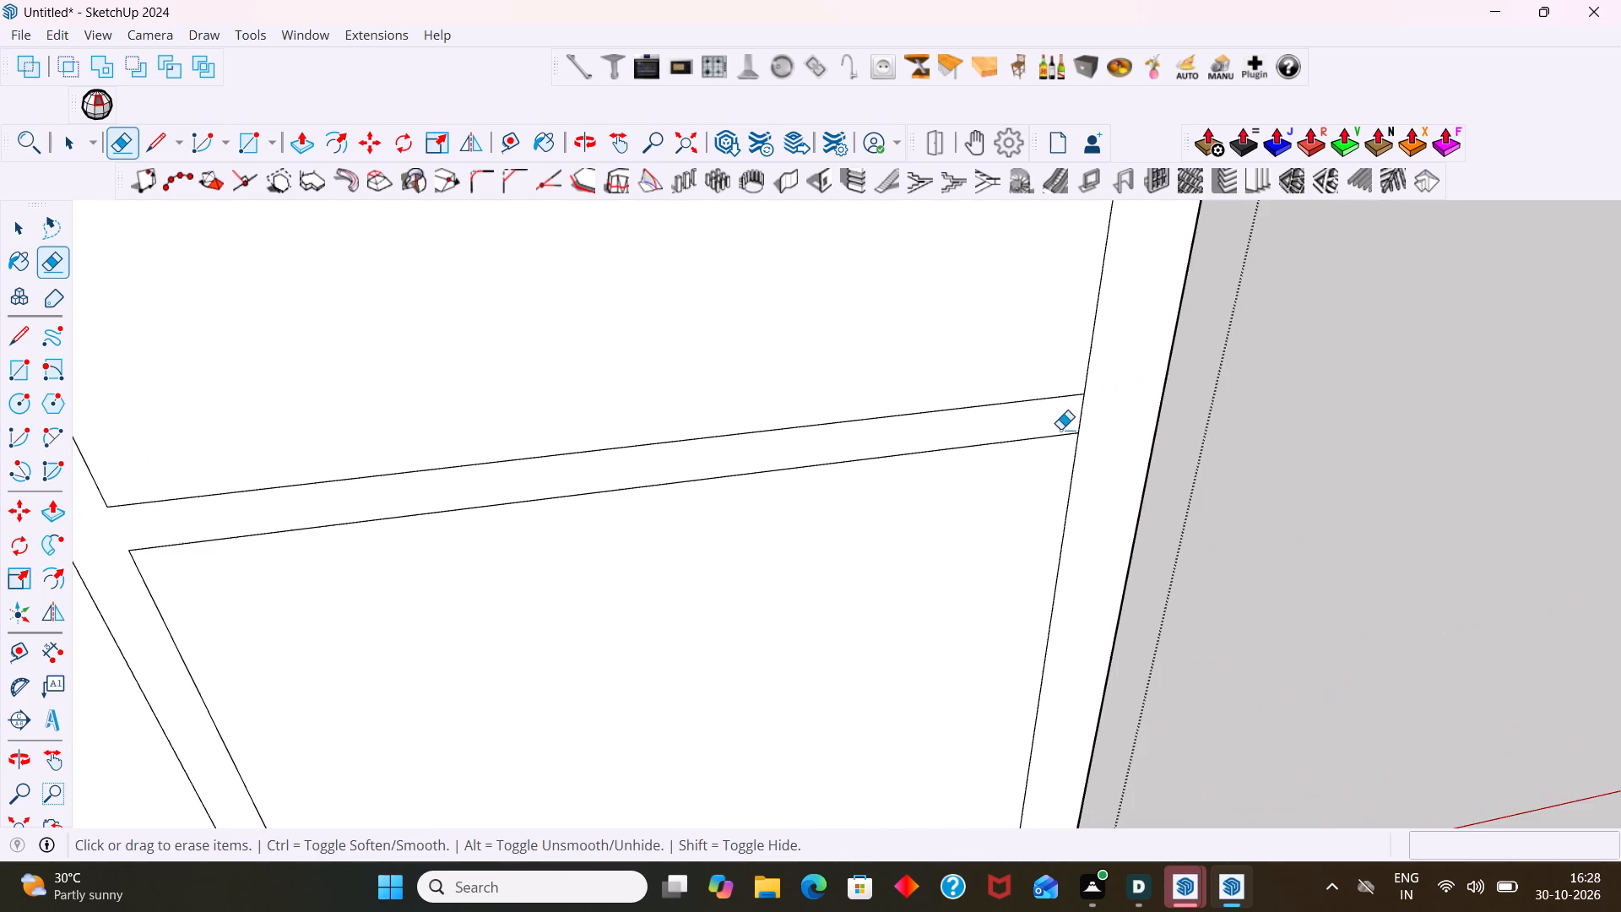
click(1081, 416)
scroll(1092, 415, down, 15)
shift+middle_drag(1008, 507, 1016, 604)
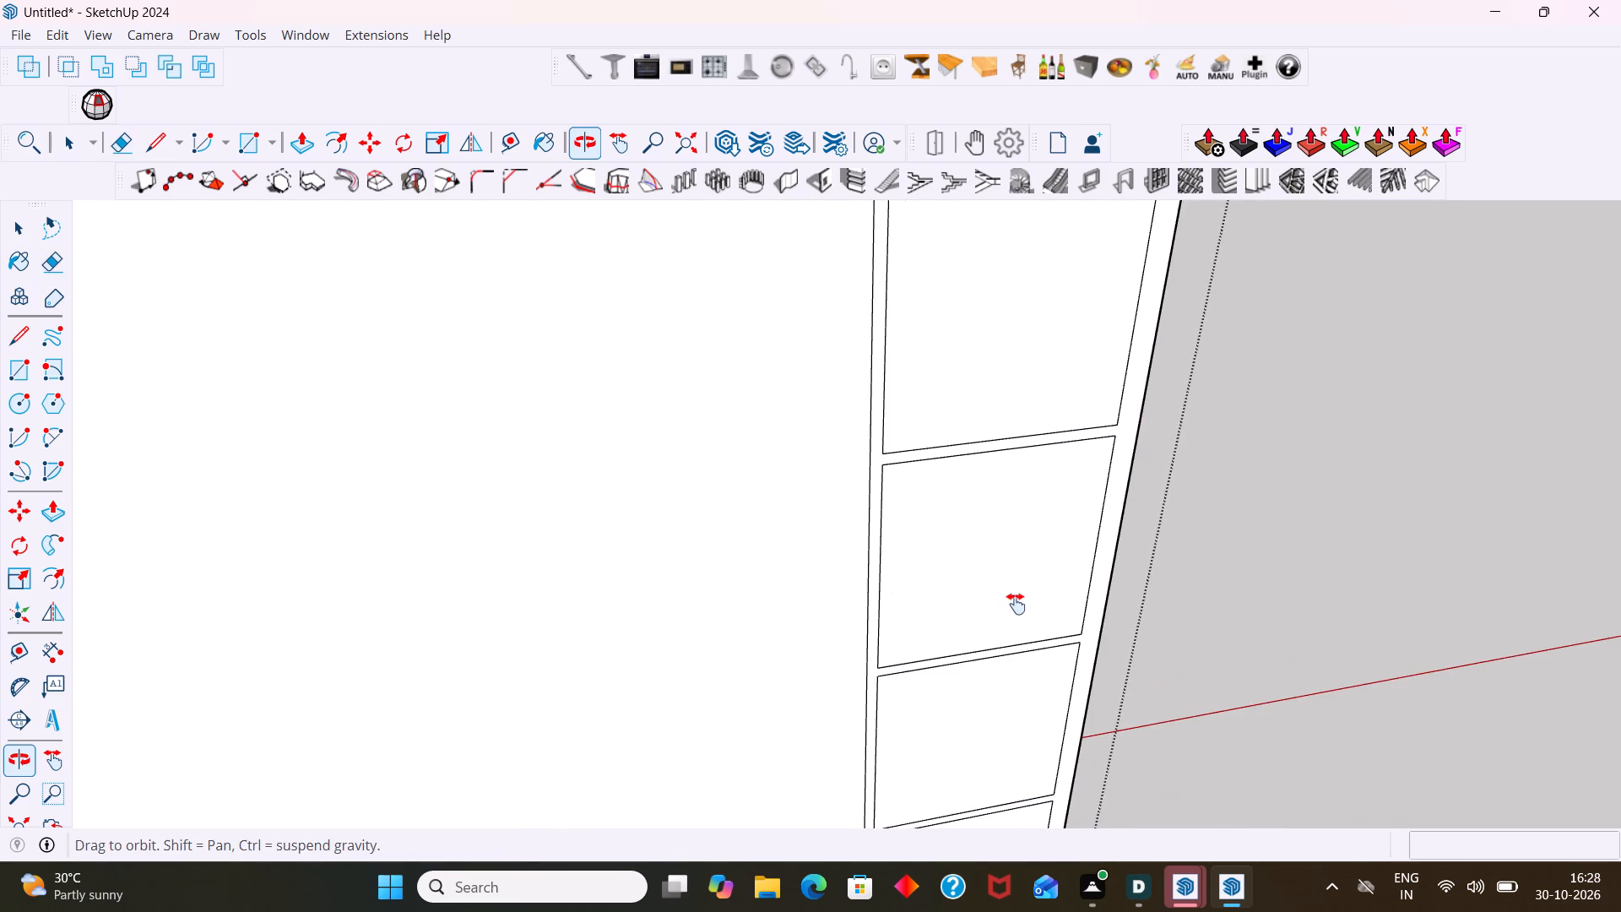
shift+middle_drag(1016, 604, 1016, 717)
scroll(1188, 421, up, 9)
click(1170, 394)
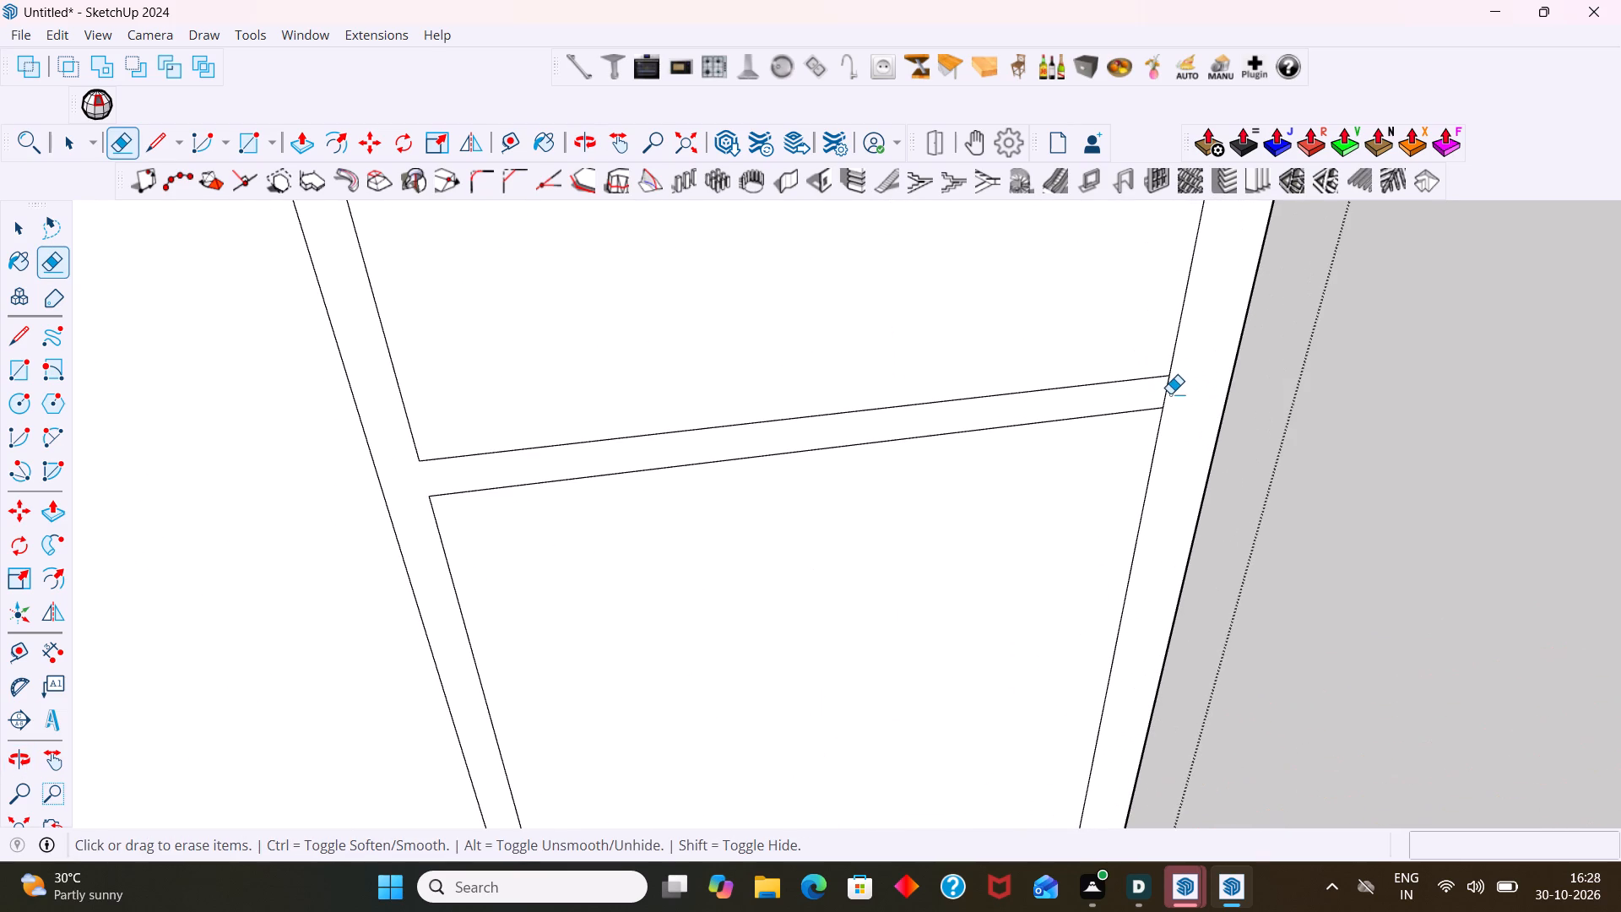
click(1168, 395)
Erase the divider-side and border-side end segments of the left column's first shelf.
scroll(1167, 396, down, 18)
middle_drag(1251, 451, 1242, 505)
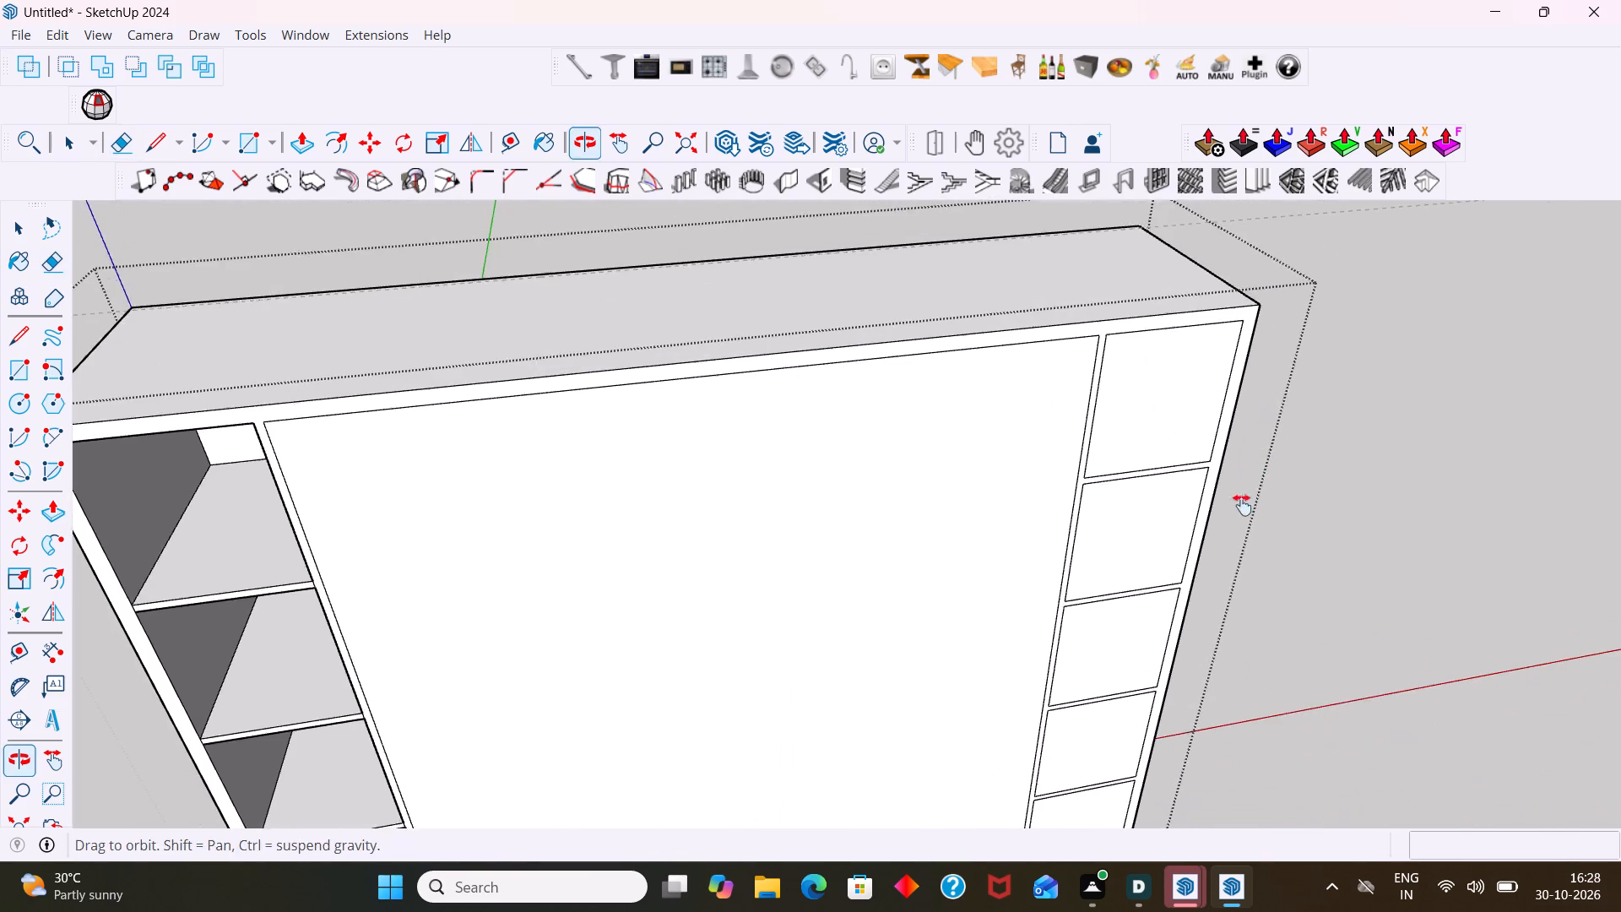
middle_drag(1242, 505, 1241, 509)
scroll(1239, 500, down, 2)
shift+middle_drag(1188, 529, 1288, 344)
scroll(663, 445, up, 4)
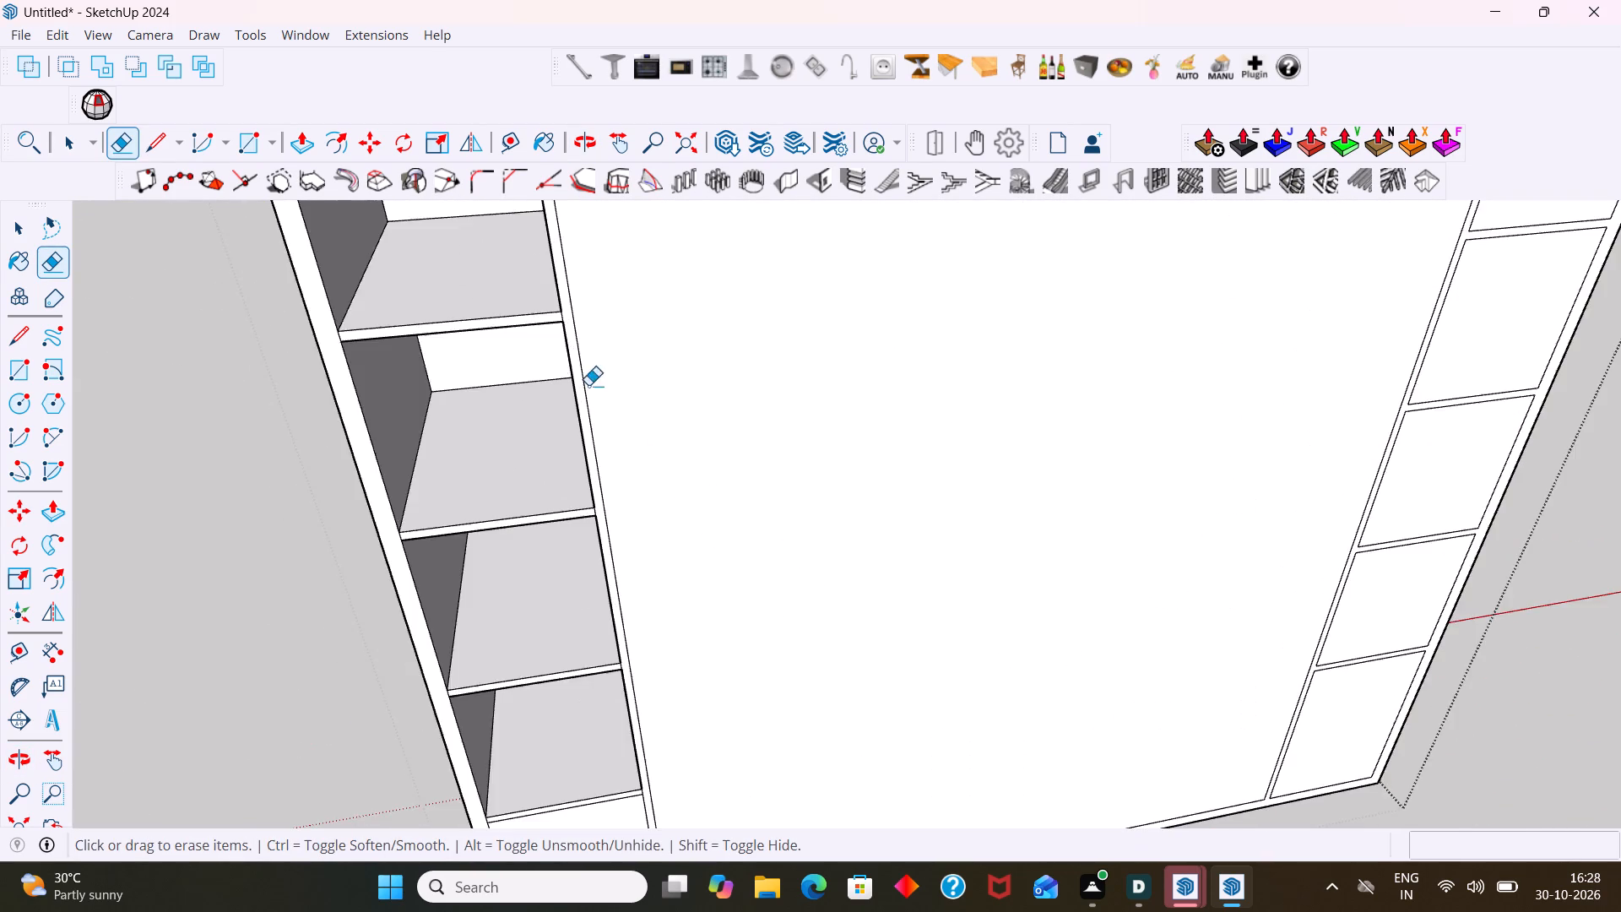
scroll(588, 385, up, 12)
click(599, 211)
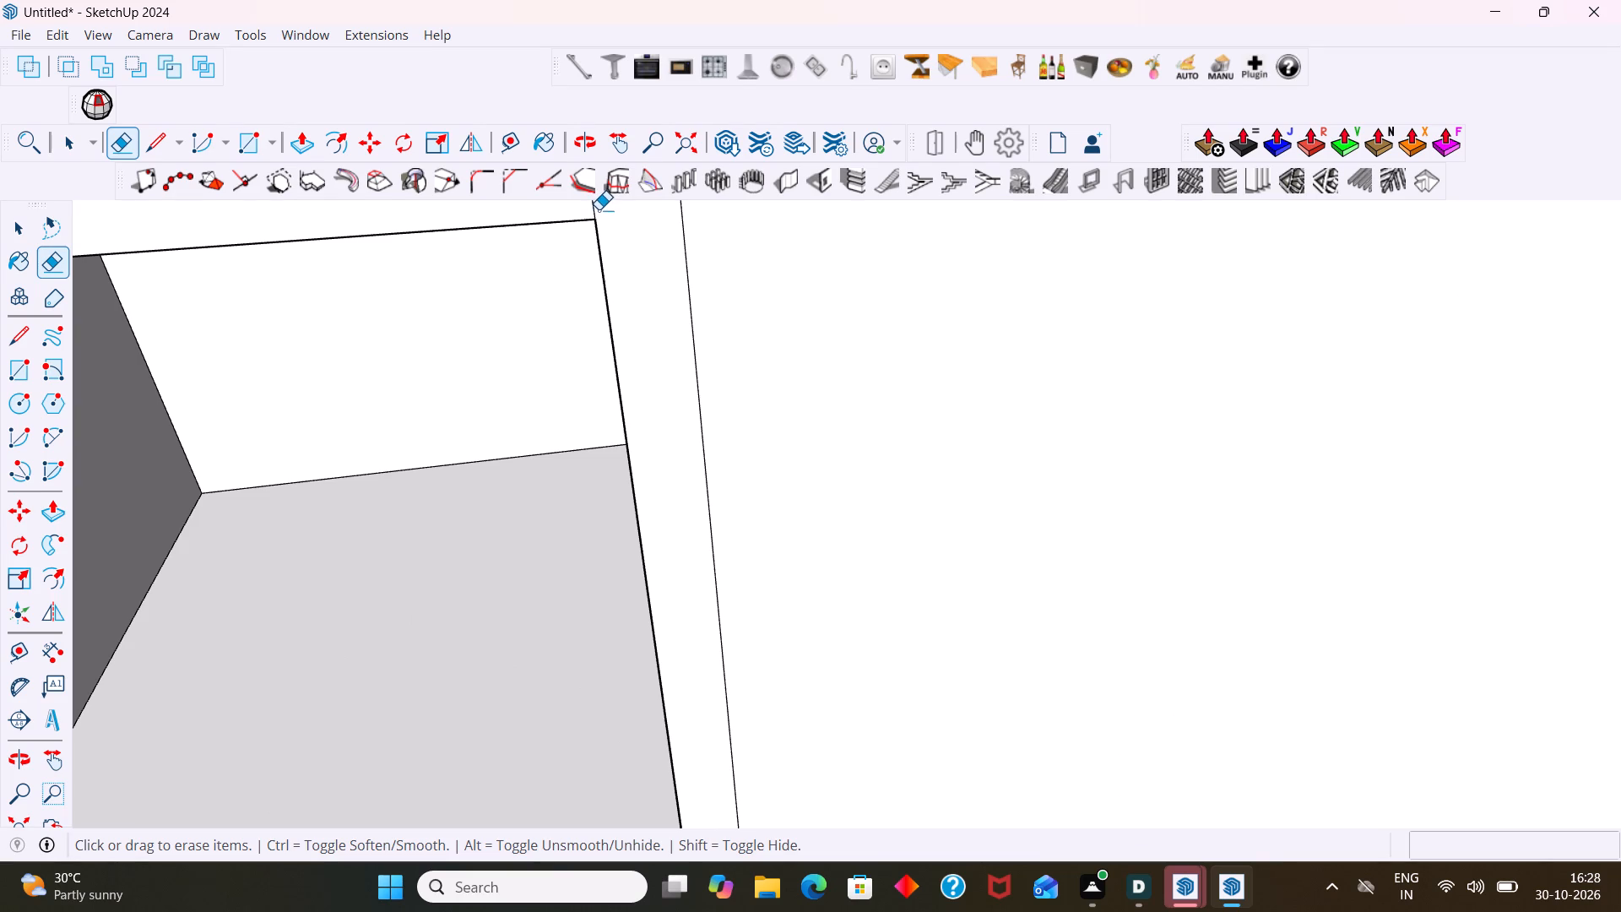
click(594, 208)
scroll(601, 225, down, 18)
middle_drag(654, 577, 662, 437)
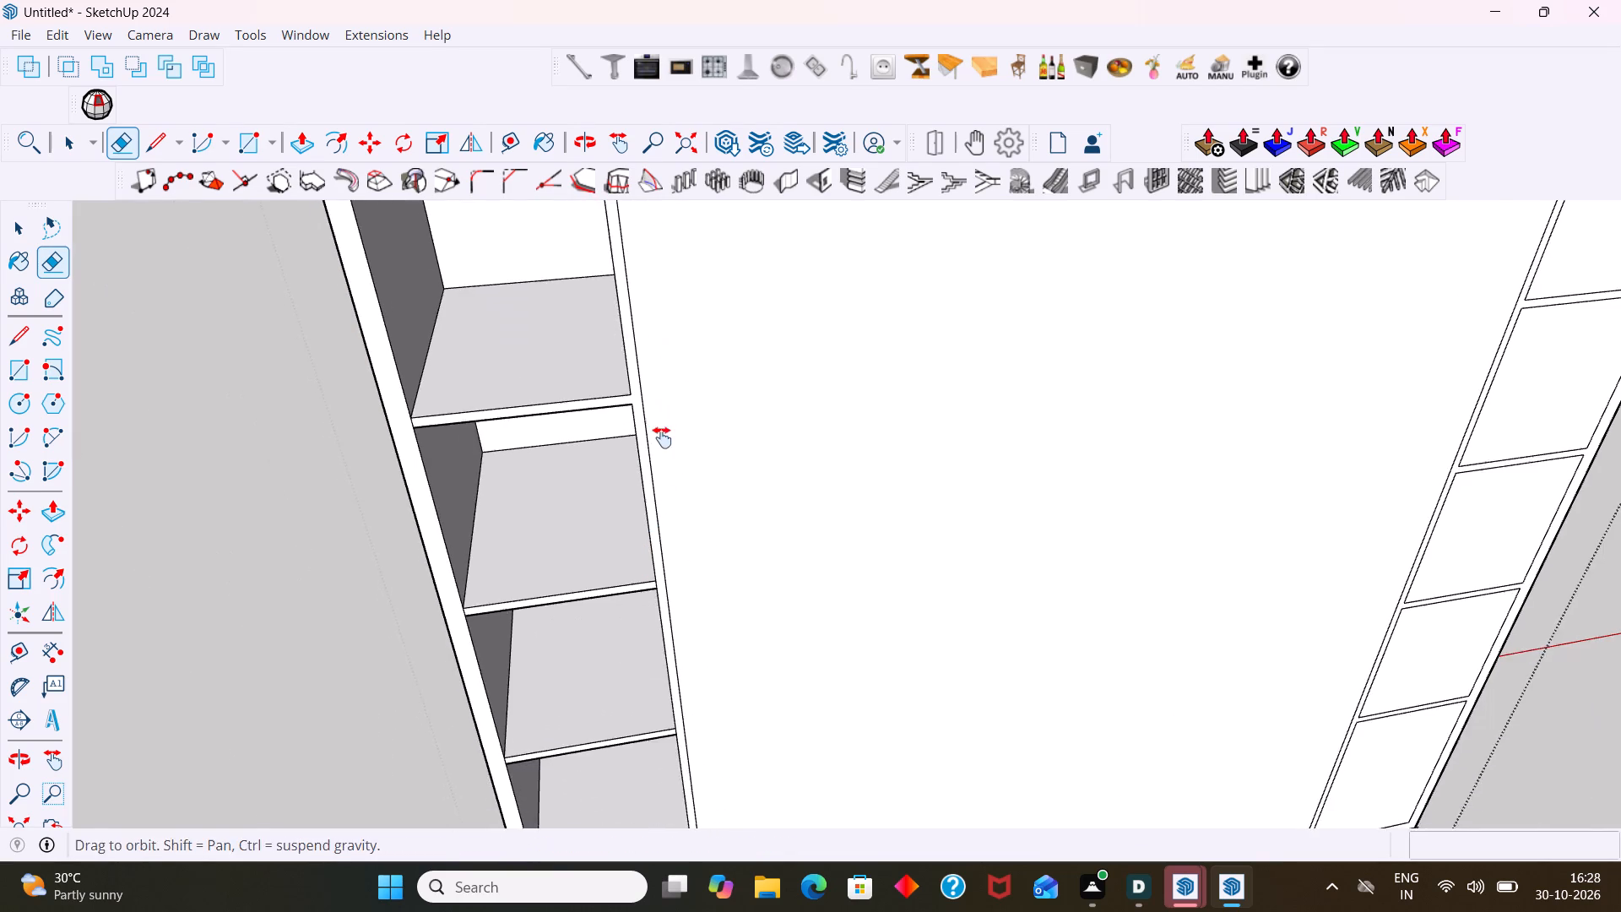
middle_drag(662, 437, 675, 382)
middle_drag(510, 291, 577, 518)
scroll(497, 513, up, 14)
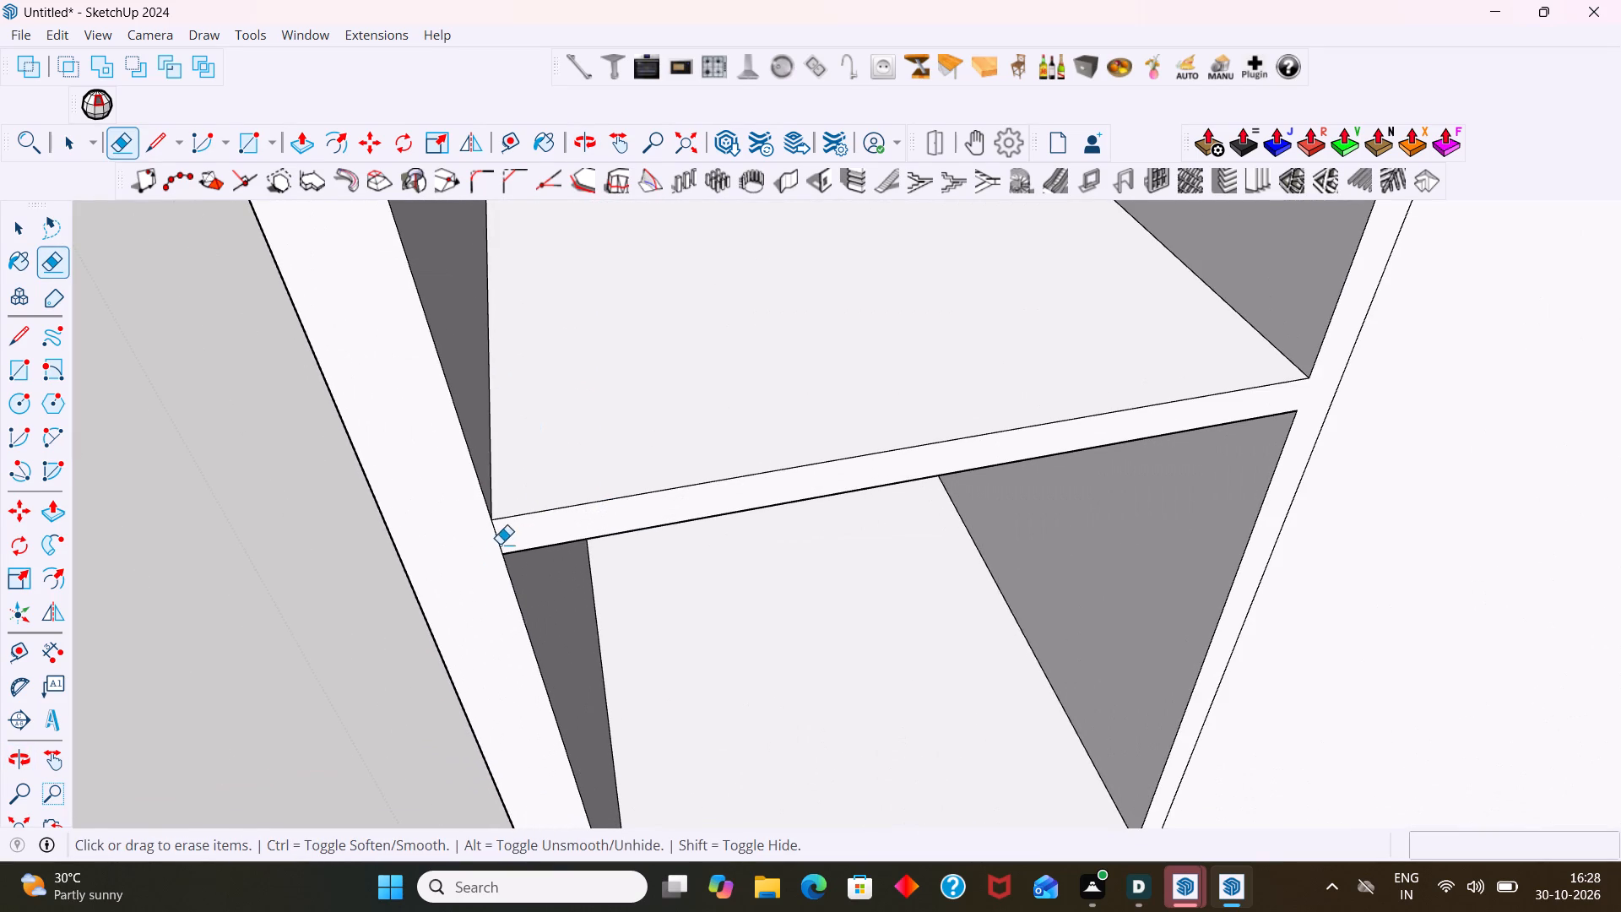
click(502, 538)
click(496, 539)
Erase the border-side and divider-side end segments of the left column's second shelf.
scroll(498, 540, down, 15)
middle_drag(686, 605, 686, 535)
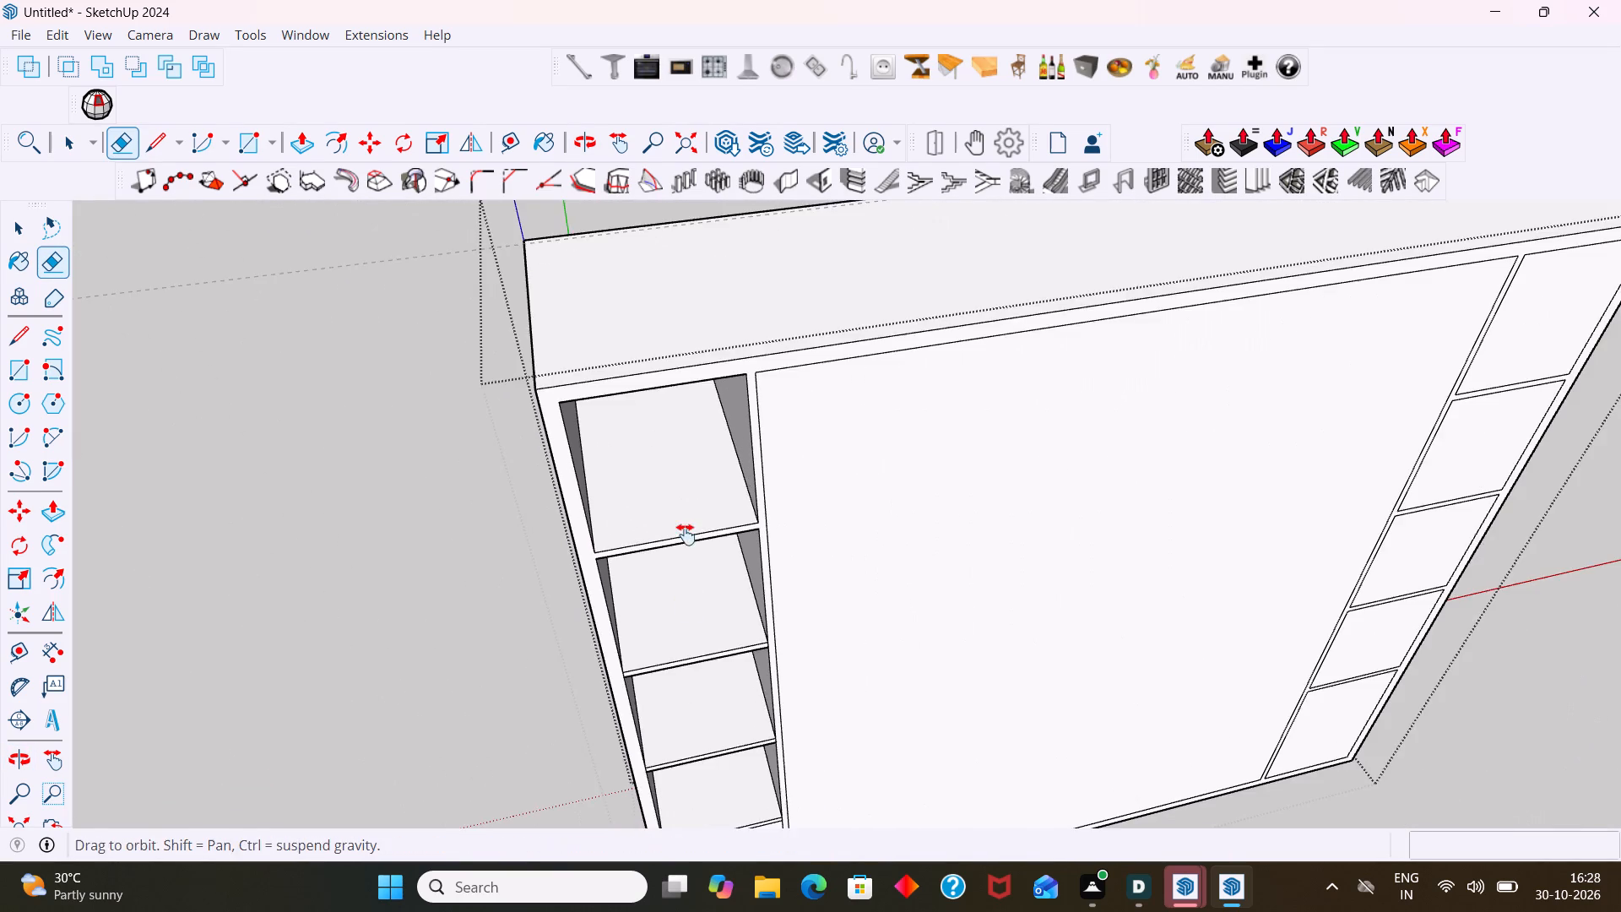
middle_drag(686, 535, 668, 388)
scroll(621, 491, up, 16)
scroll(610, 388, up, 2)
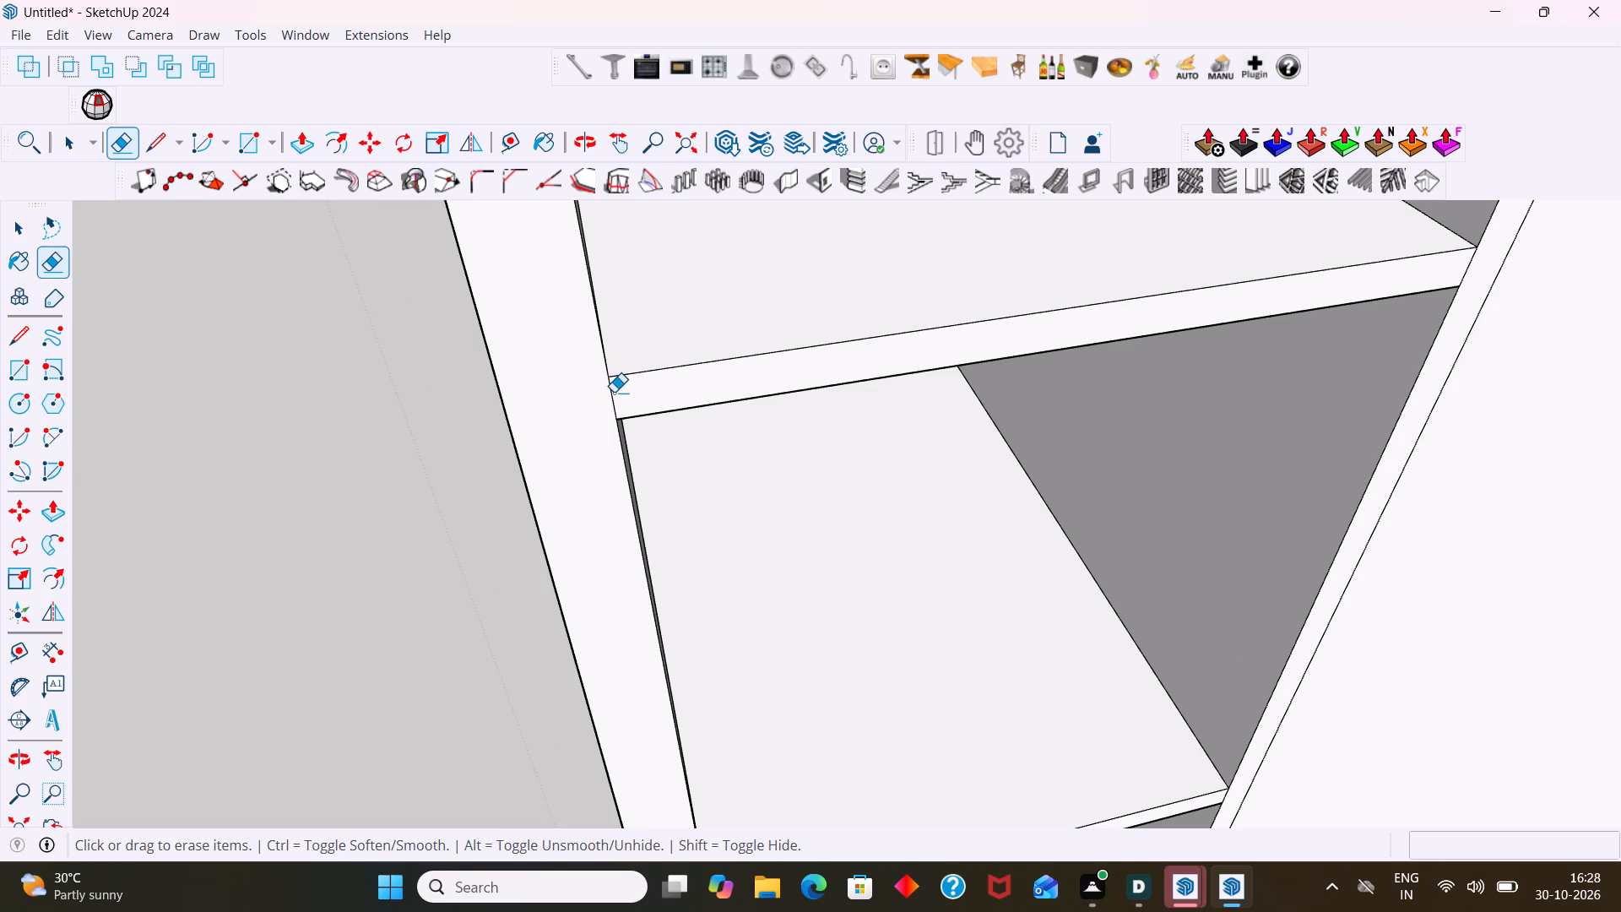
triple_click(616, 393)
click(1464, 271)
Erase the border-side and divider-side end segments of the left column's third shelf.
scroll(1469, 279, down, 10)
middle_drag(1148, 480, 1108, 416)
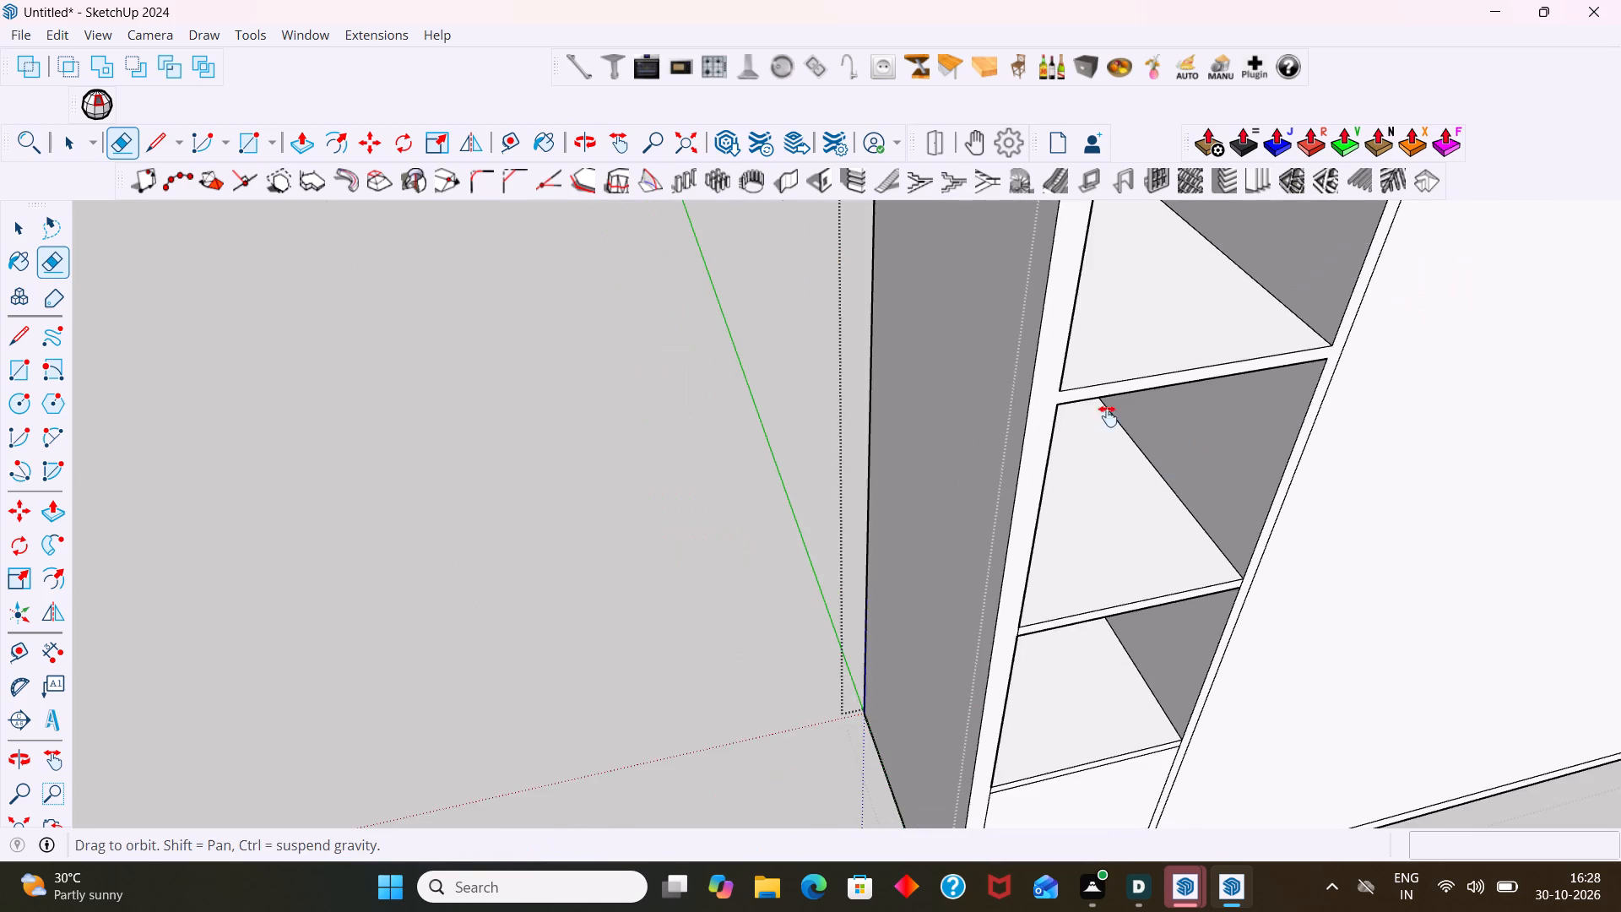
middle_drag(1108, 416, 975, 242)
scroll(844, 399, up, 13)
scroll(724, 339, down, 7)
scroll(652, 339, up, 3)
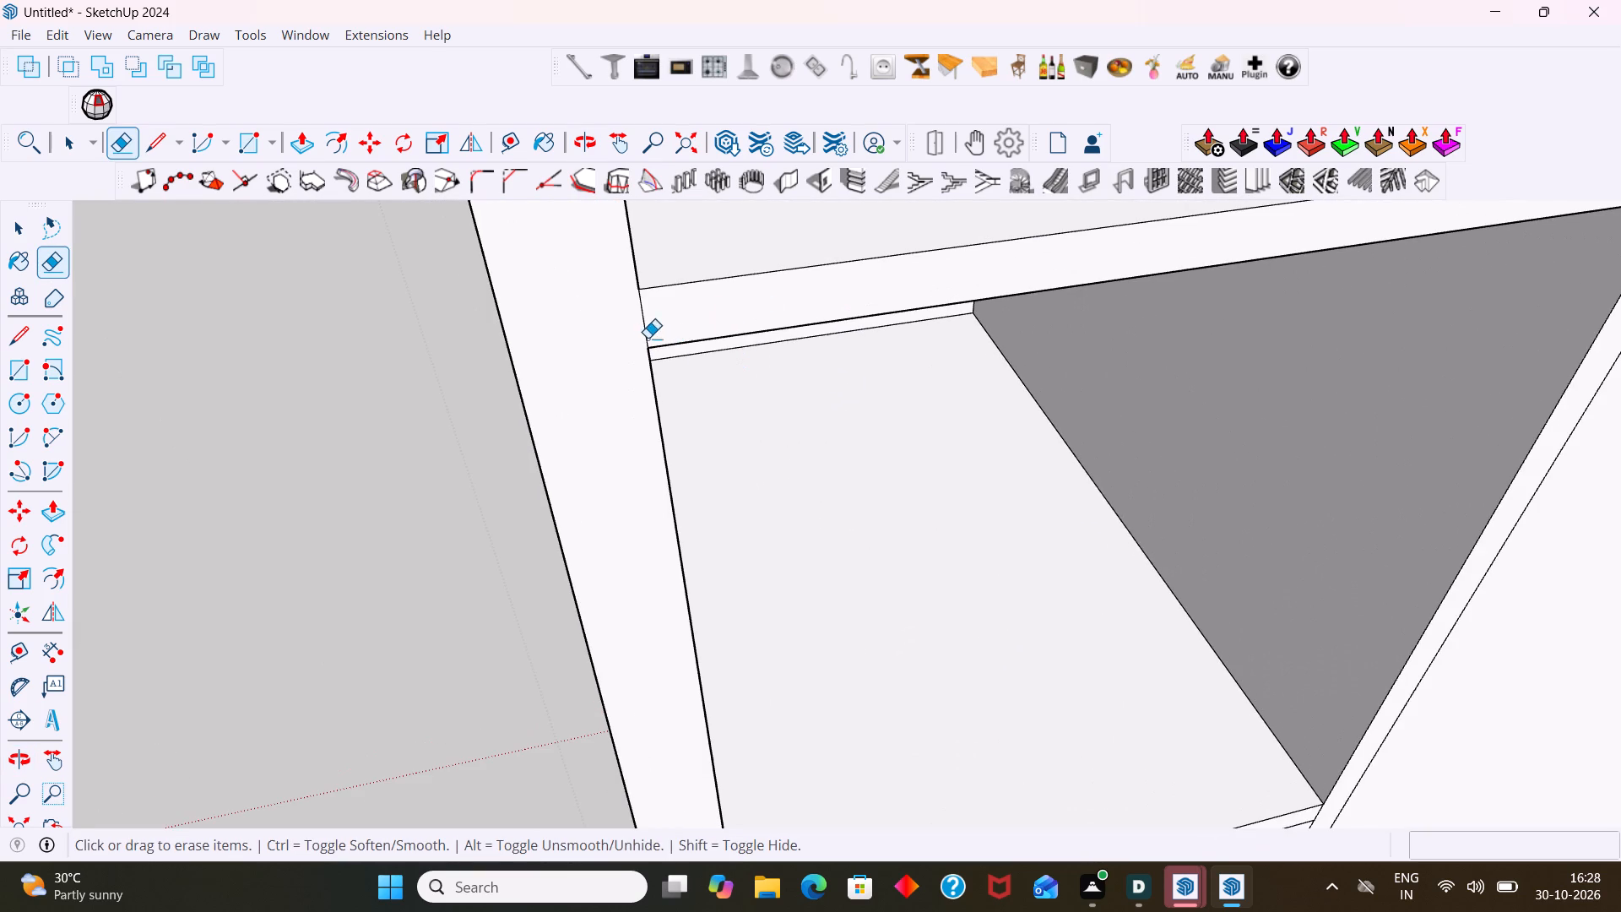
click(645, 329)
scroll(716, 347, down, 8)
scroll(1092, 334, up, 5)
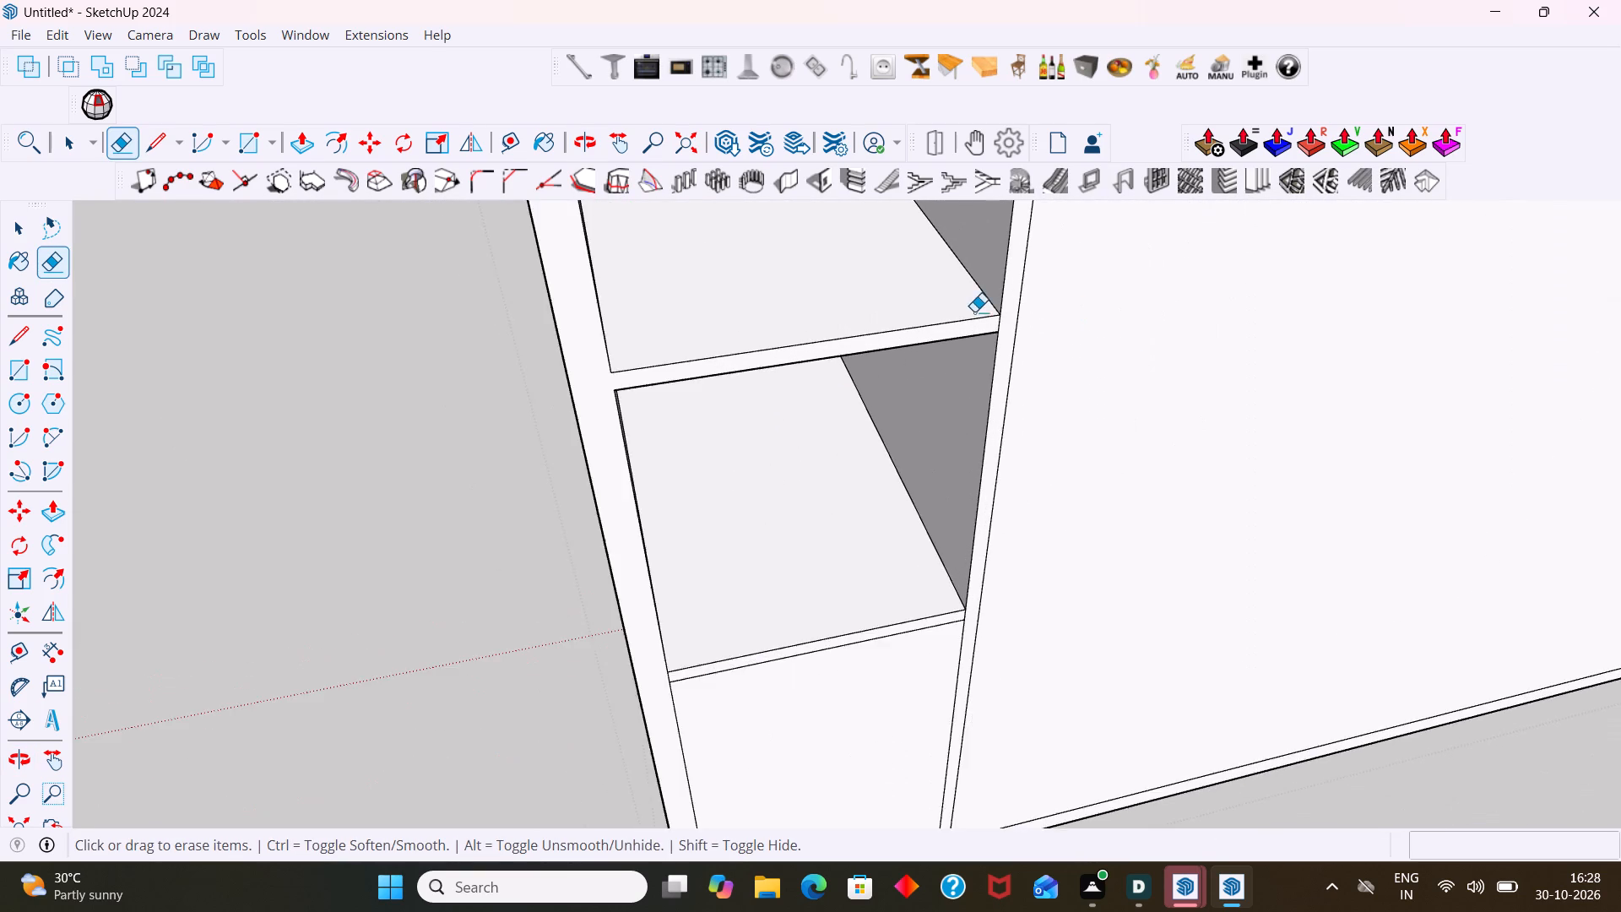
scroll(974, 312, up, 9)
click(1028, 342)
Erase the divider-side and border-side end segments of the left column's fourth shelf.
scroll(1027, 350, down, 4)
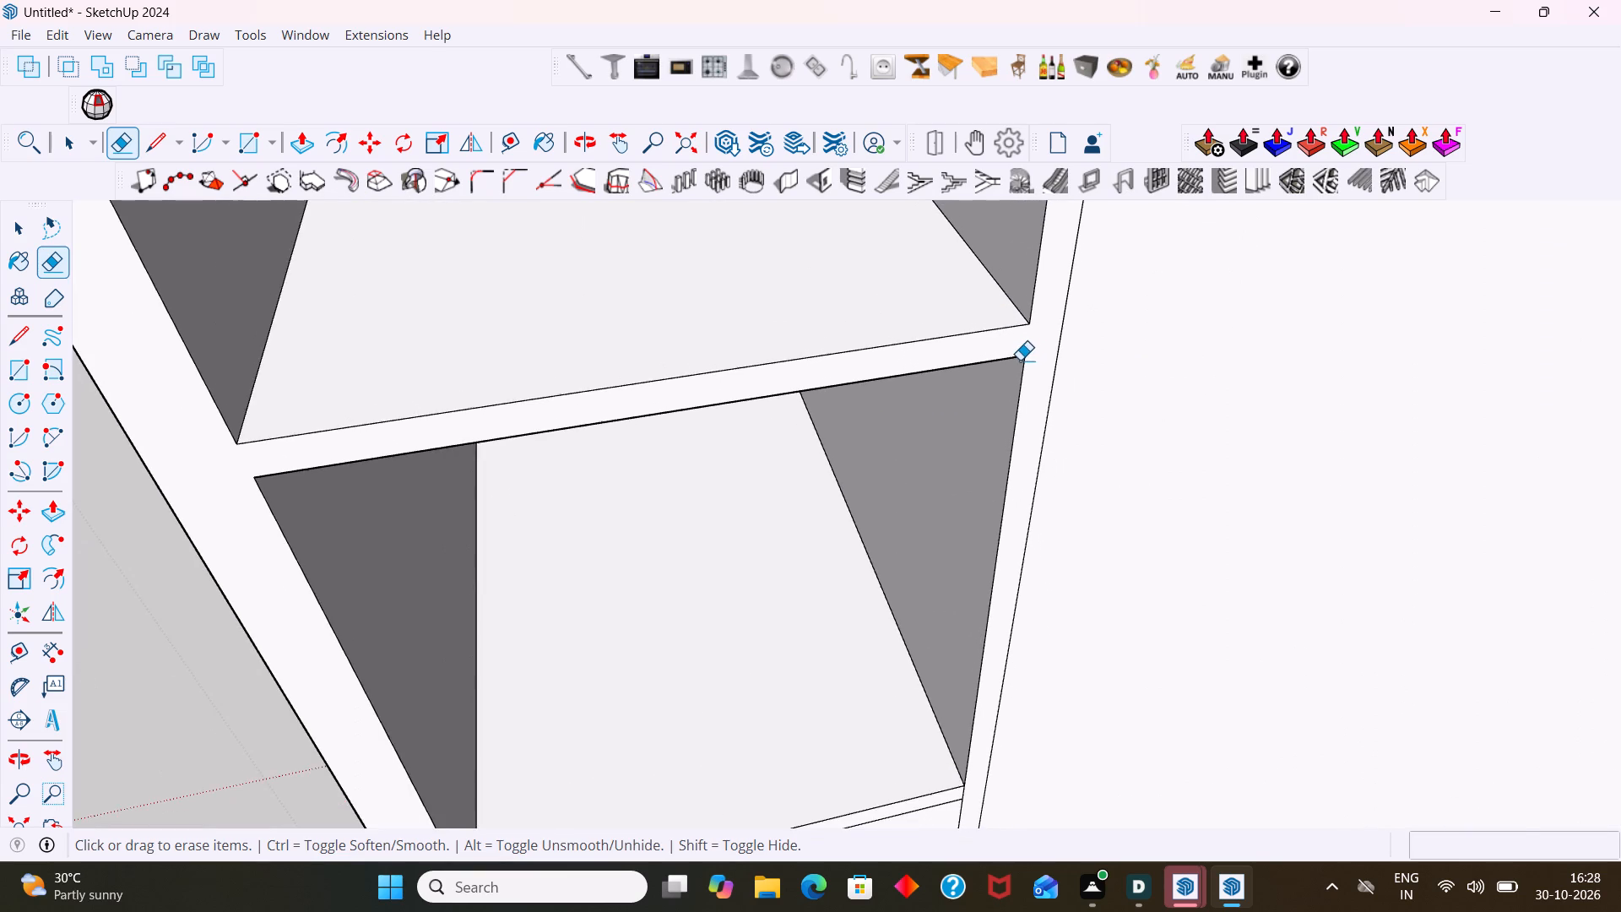
scroll(1003, 369, down, 7)
middle_drag(949, 441, 804, 204)
scroll(847, 431, up, 7)
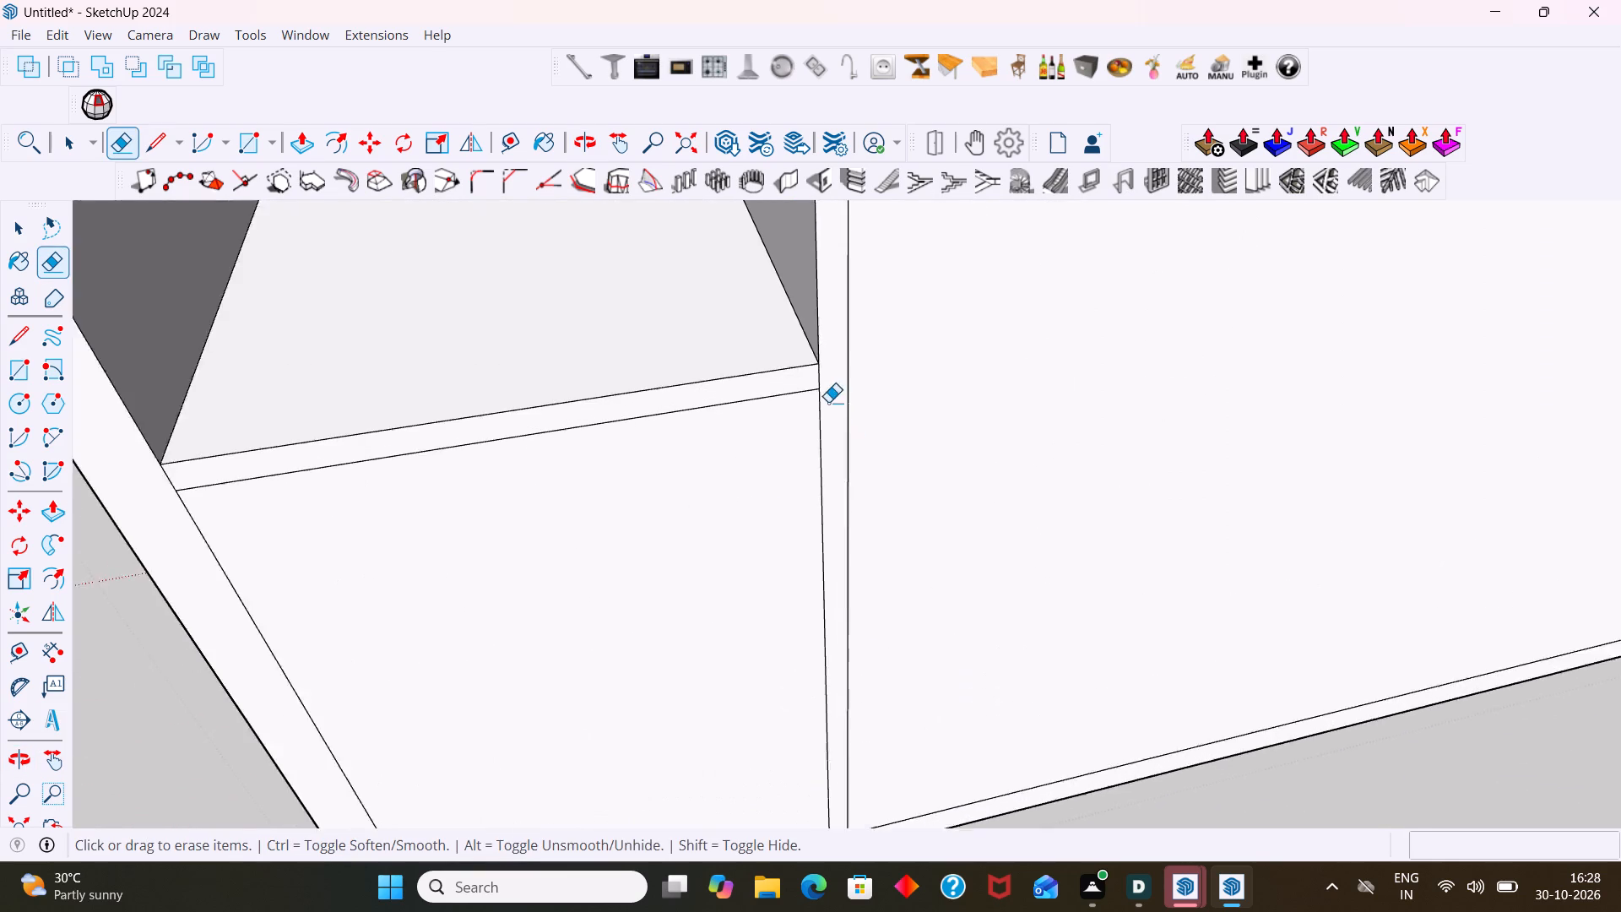
scroll(828, 402, up, 6)
click(811, 362)
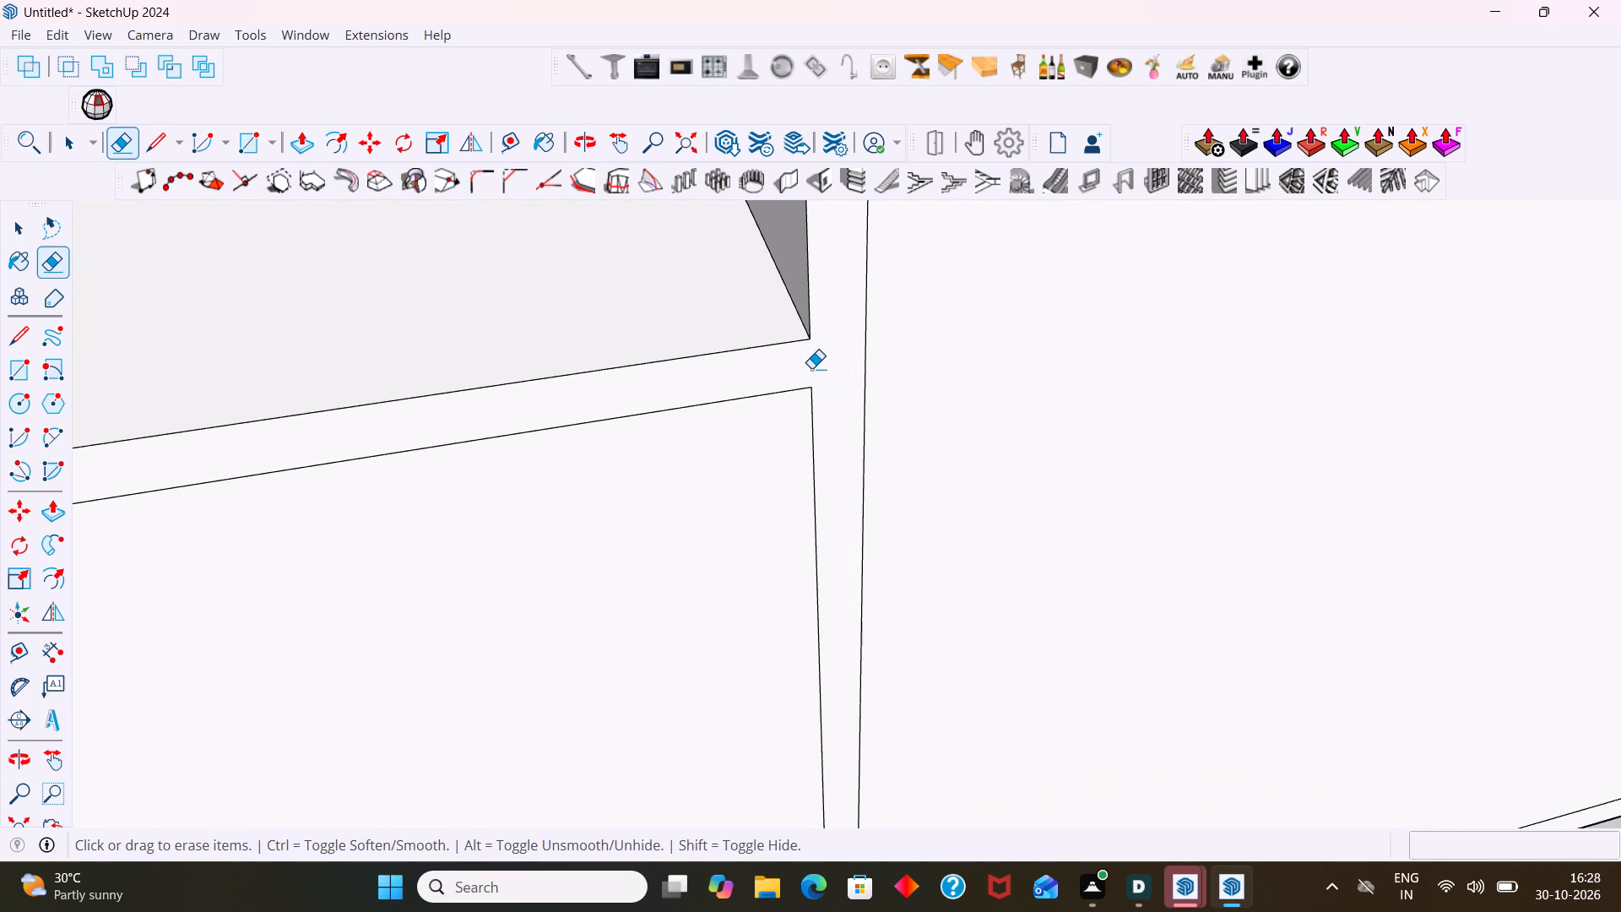
scroll(811, 372, down, 5)
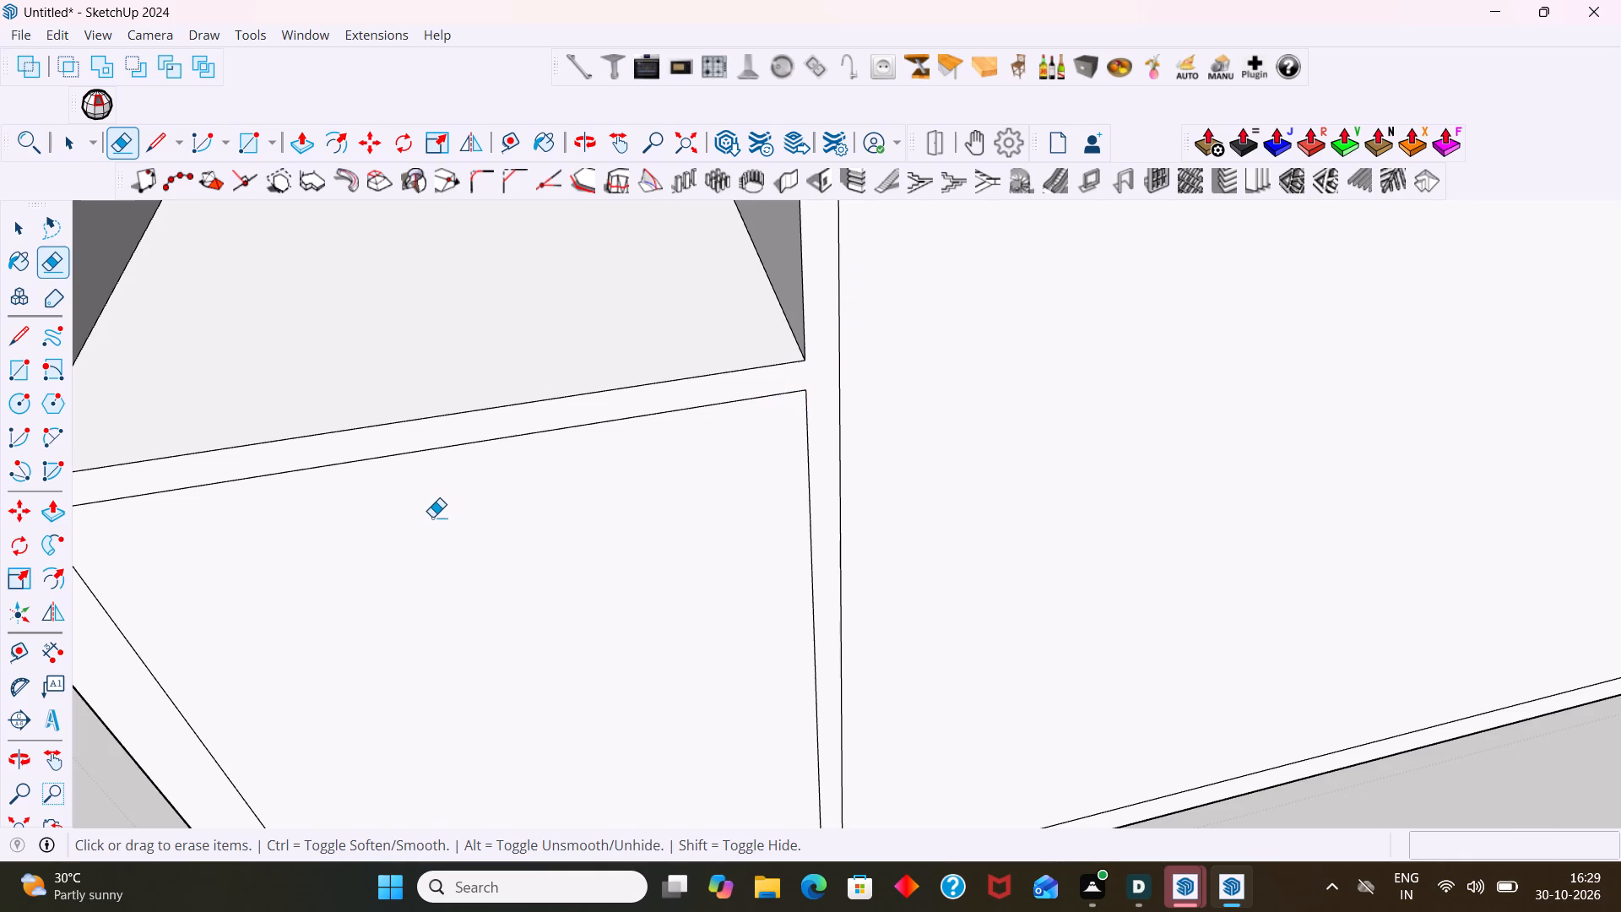
shift+middle_drag(433, 516, 1003, 578)
scroll(685, 552, up, 8)
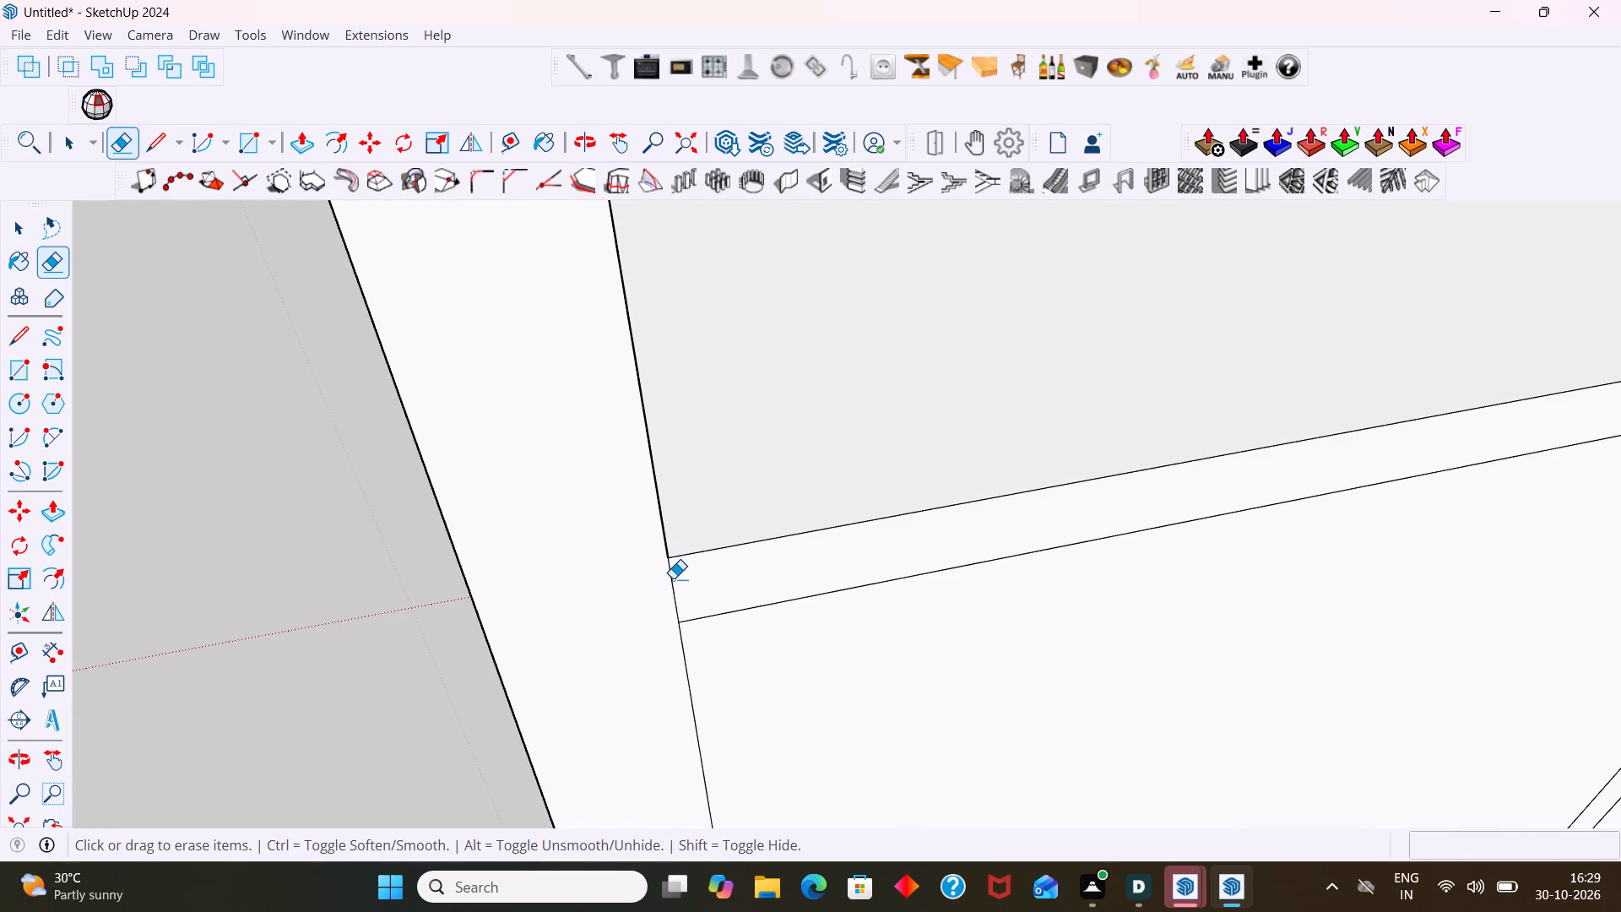
click(673, 578)
Leave the Eraser and close the box group.
scroll(674, 578, down, 16)
shift+middle_drag(1046, 604, 883, 354)
shift+middle_drag(941, 469, 859, 285)
scroll(889, 426, down, 6)
shift+middle_drag(905, 514, 848, 361)
scroll(907, 448, down, 2)
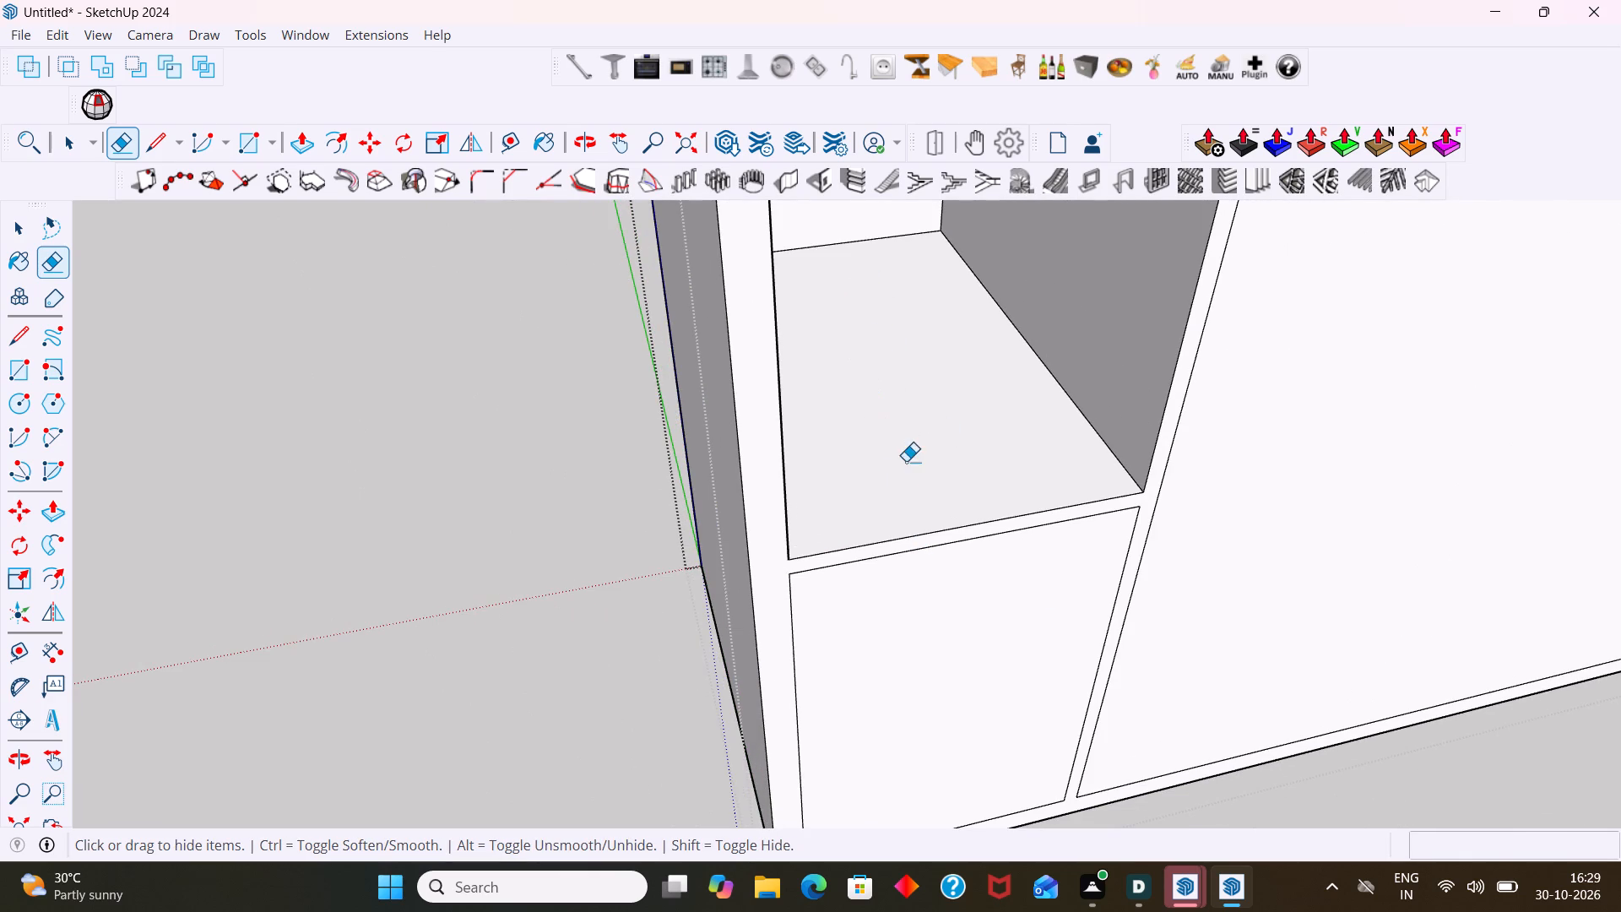
scroll(906, 461, down, 10)
shift+middle_drag(1040, 610, 870, 471)
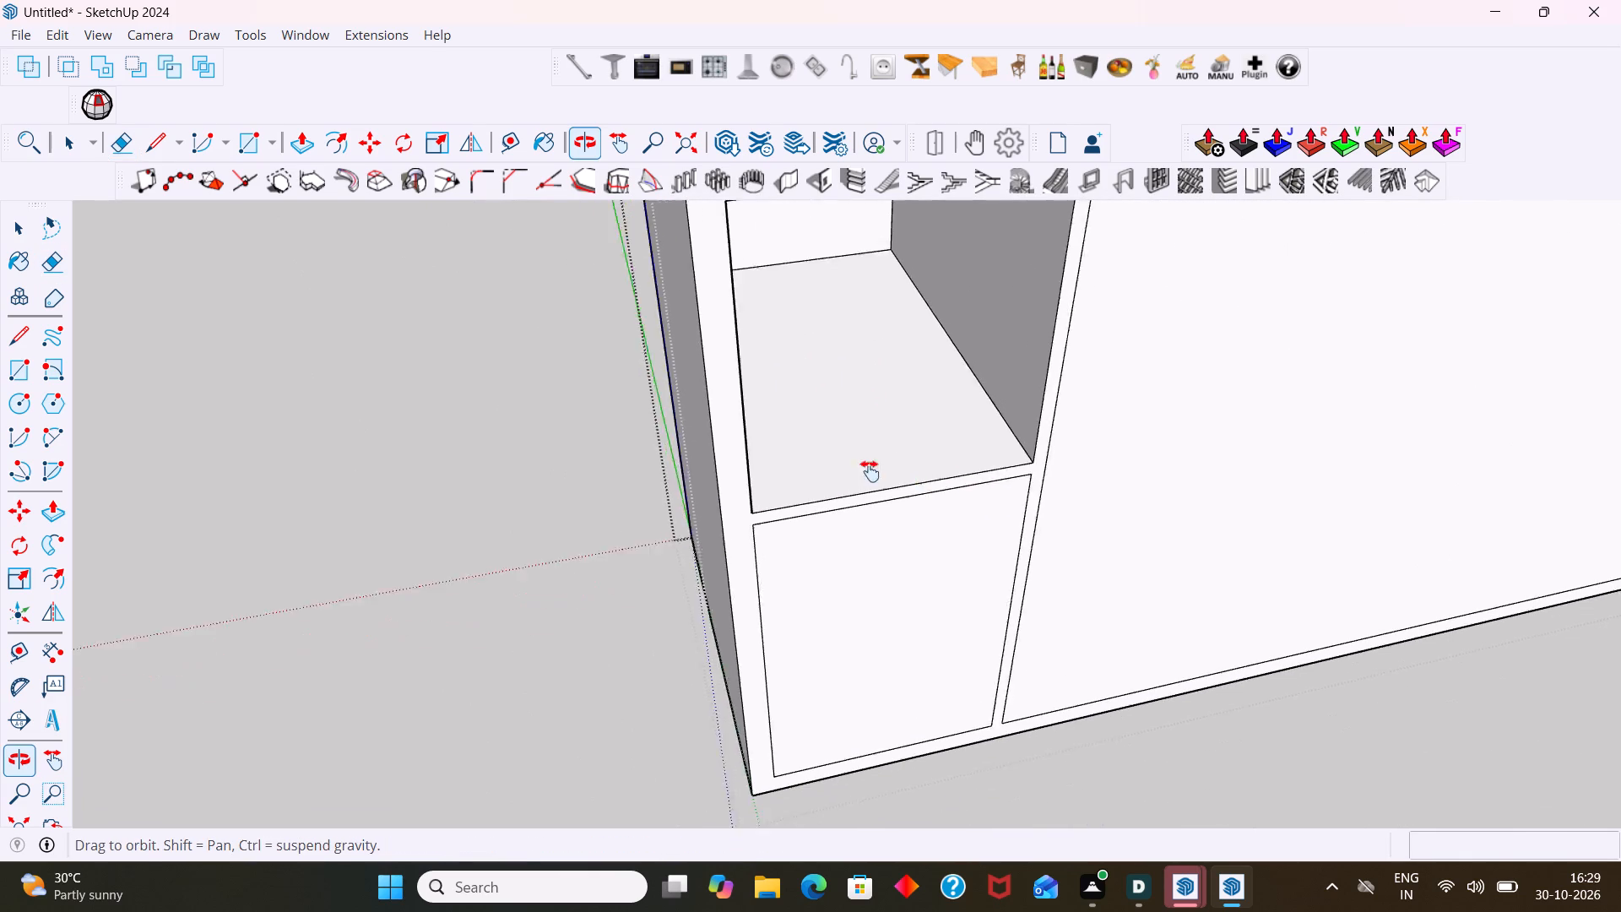
shift+middle_drag(870, 471, 836, 455)
scroll(1065, 637, down, 12)
middle_drag(1172, 573, 437, 531)
middle_drag(803, 486, 716, 554)
key(space)
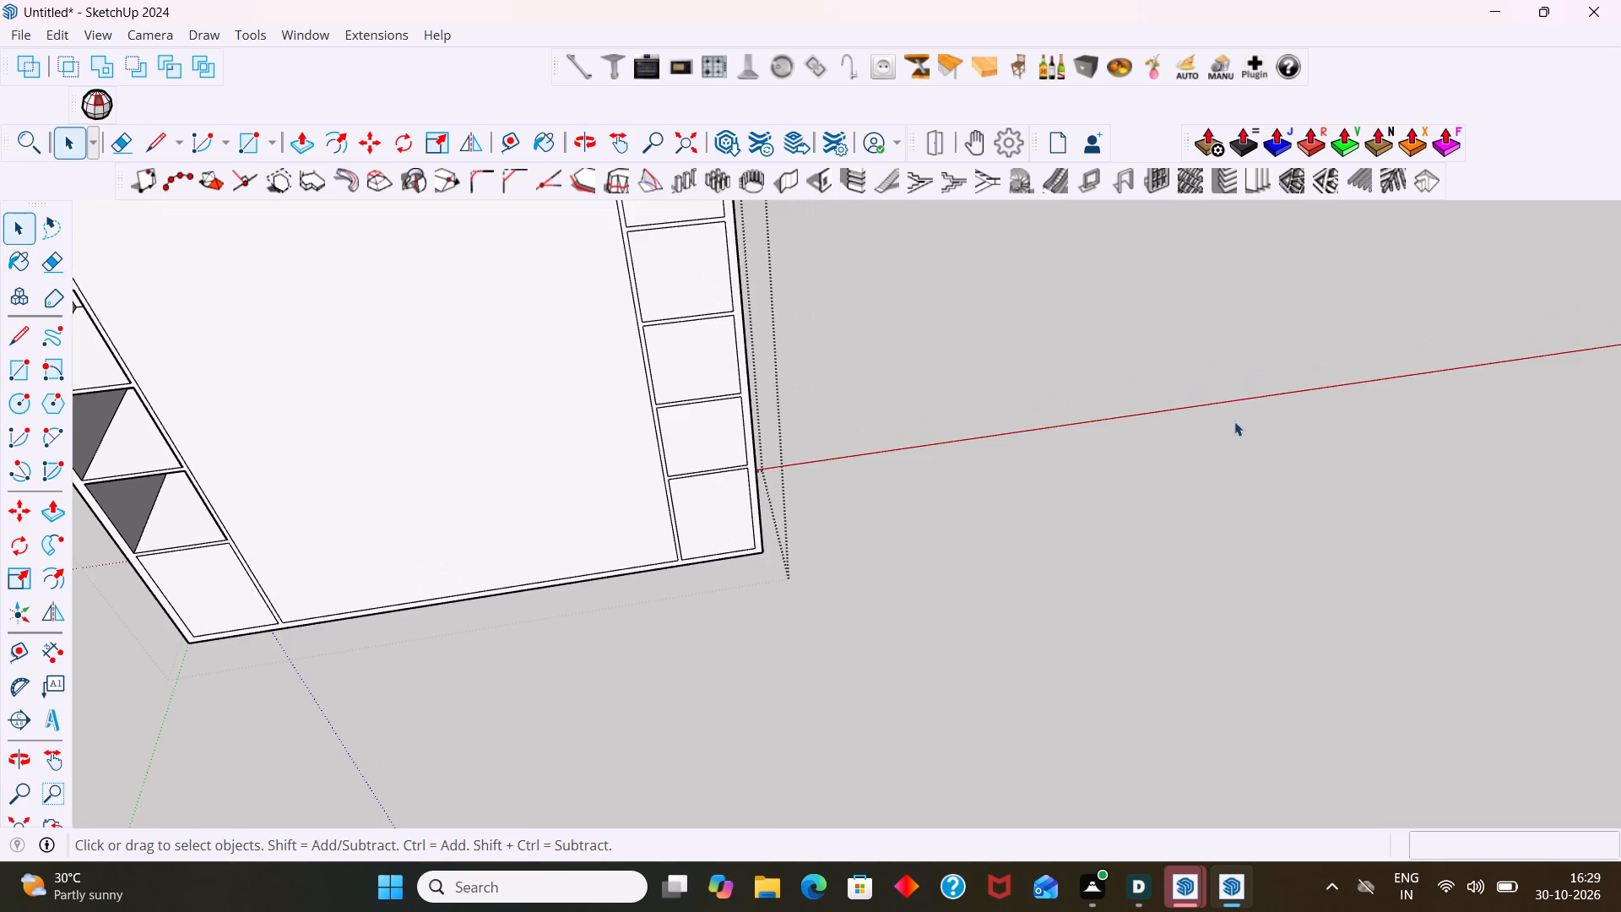
click(1234, 421)
Reopen the box group and recess the right column's four upper compartments with Push/Pull, repeating the left column's depth.
shift+middle_drag(777, 450, 835, 694)
scroll(694, 455, up, 3)
click(704, 425)
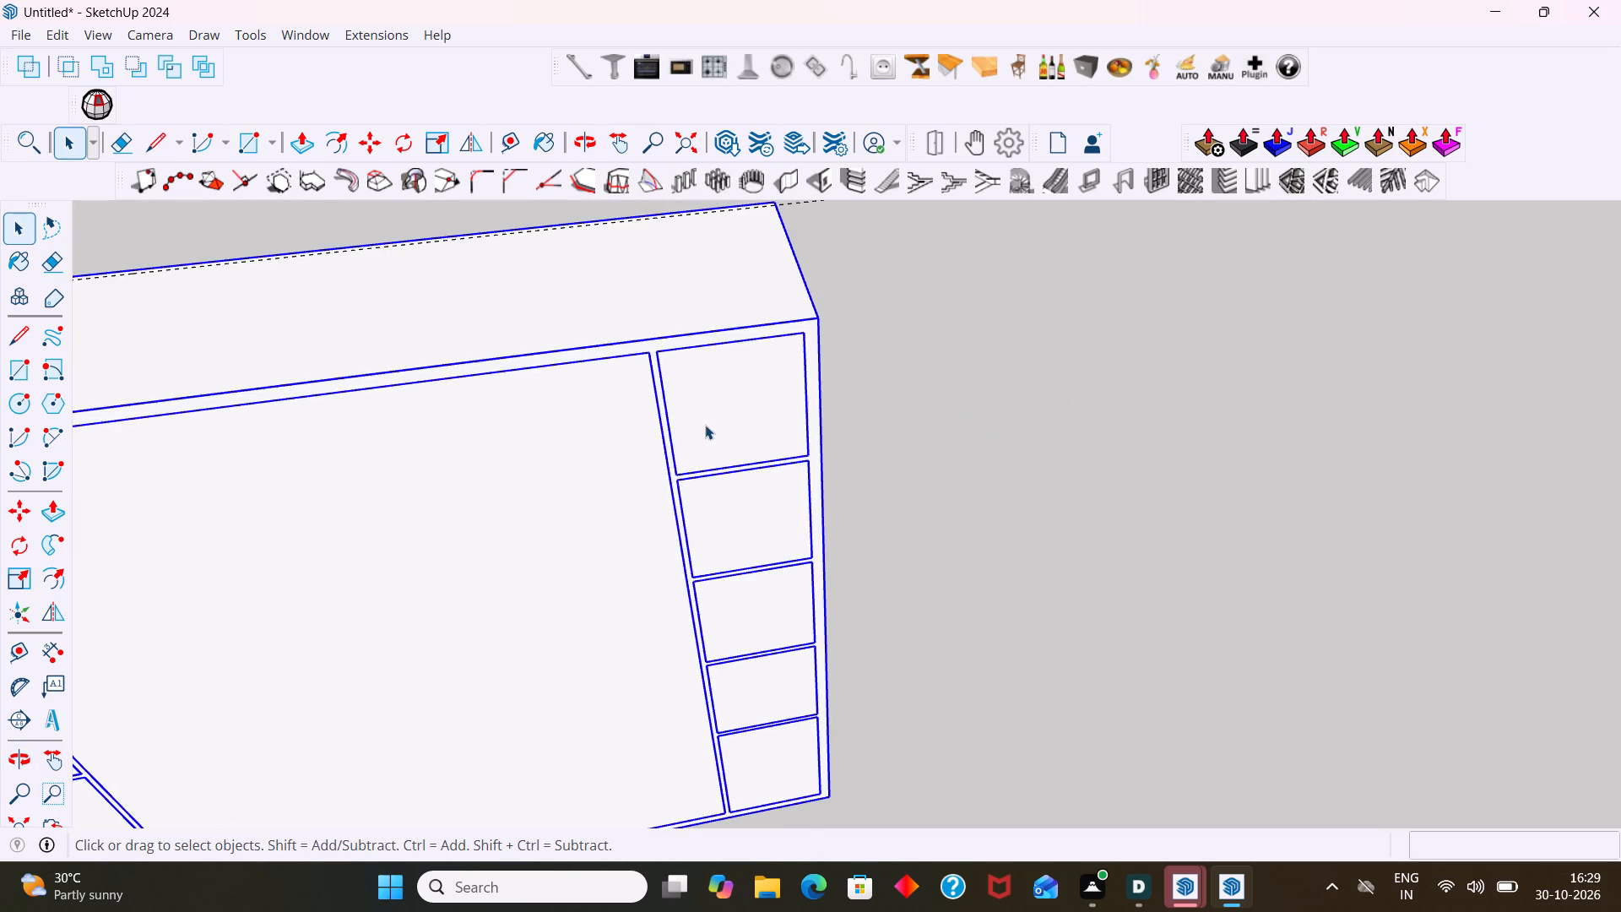
double_click(705, 425)
click(712, 426)
key(p)
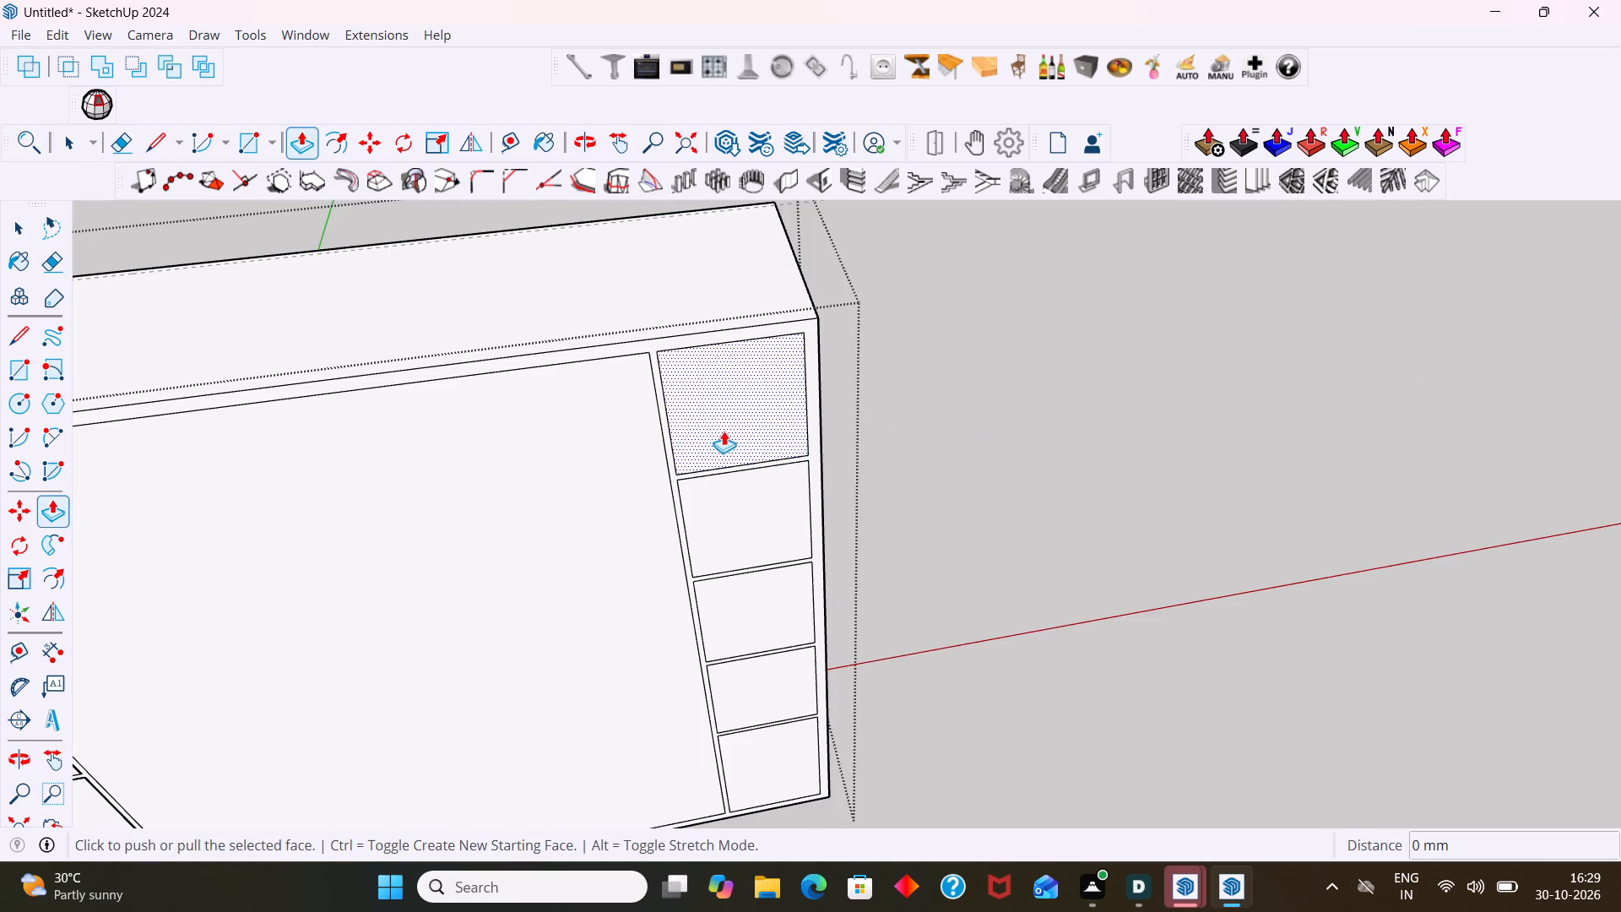
double_click(724, 431)
double_click(726, 520)
double_click(745, 589)
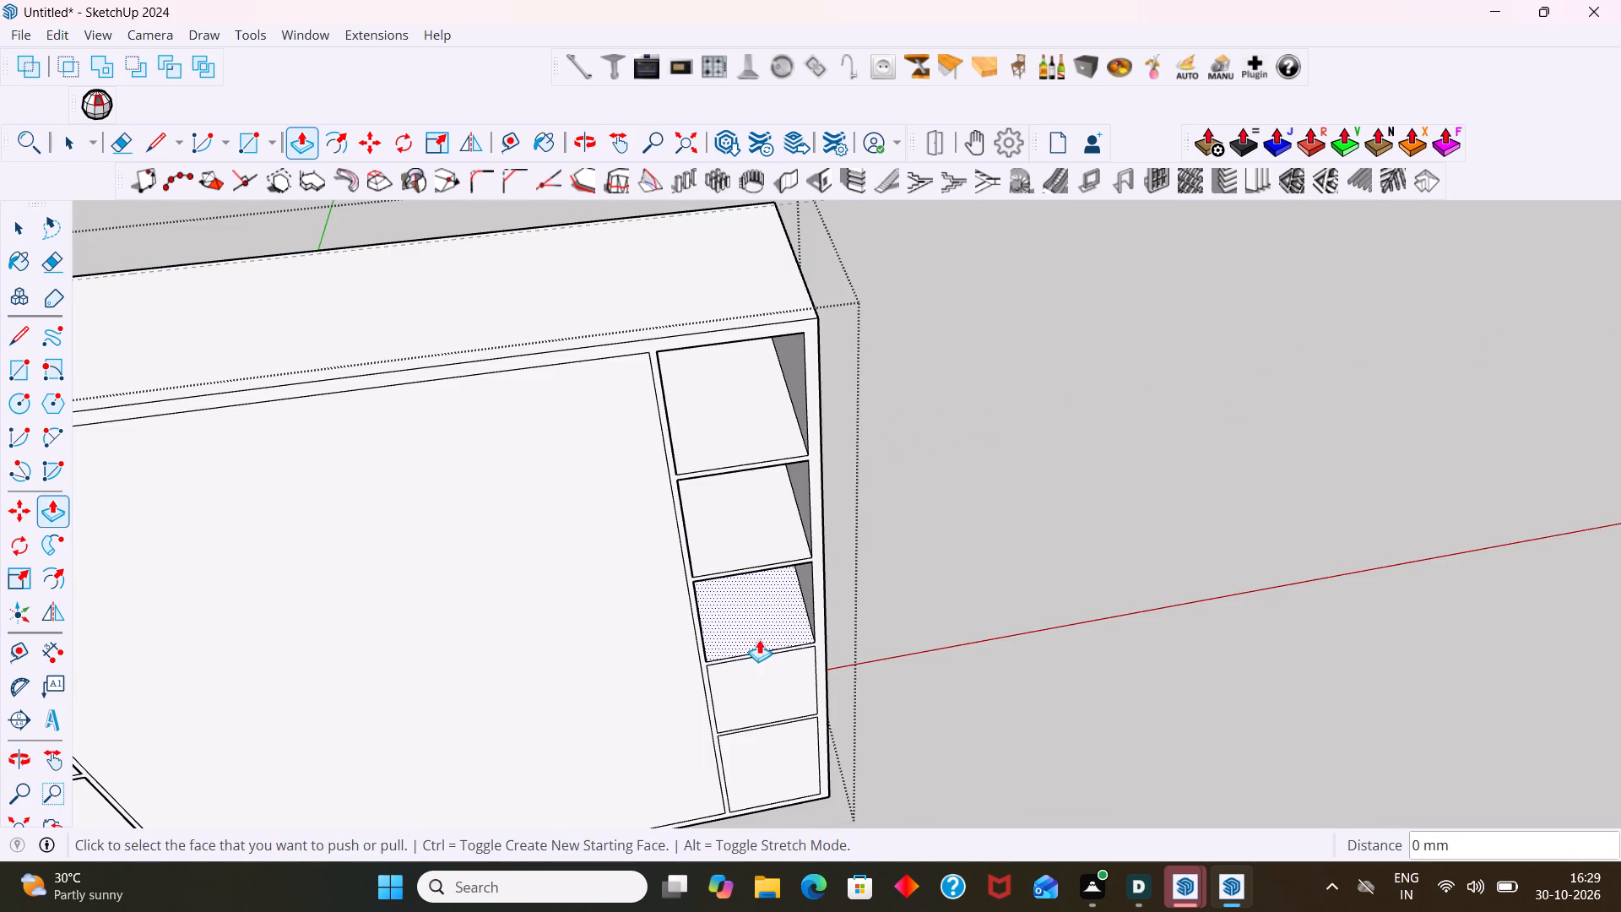
click(762, 680)
click(762, 680)
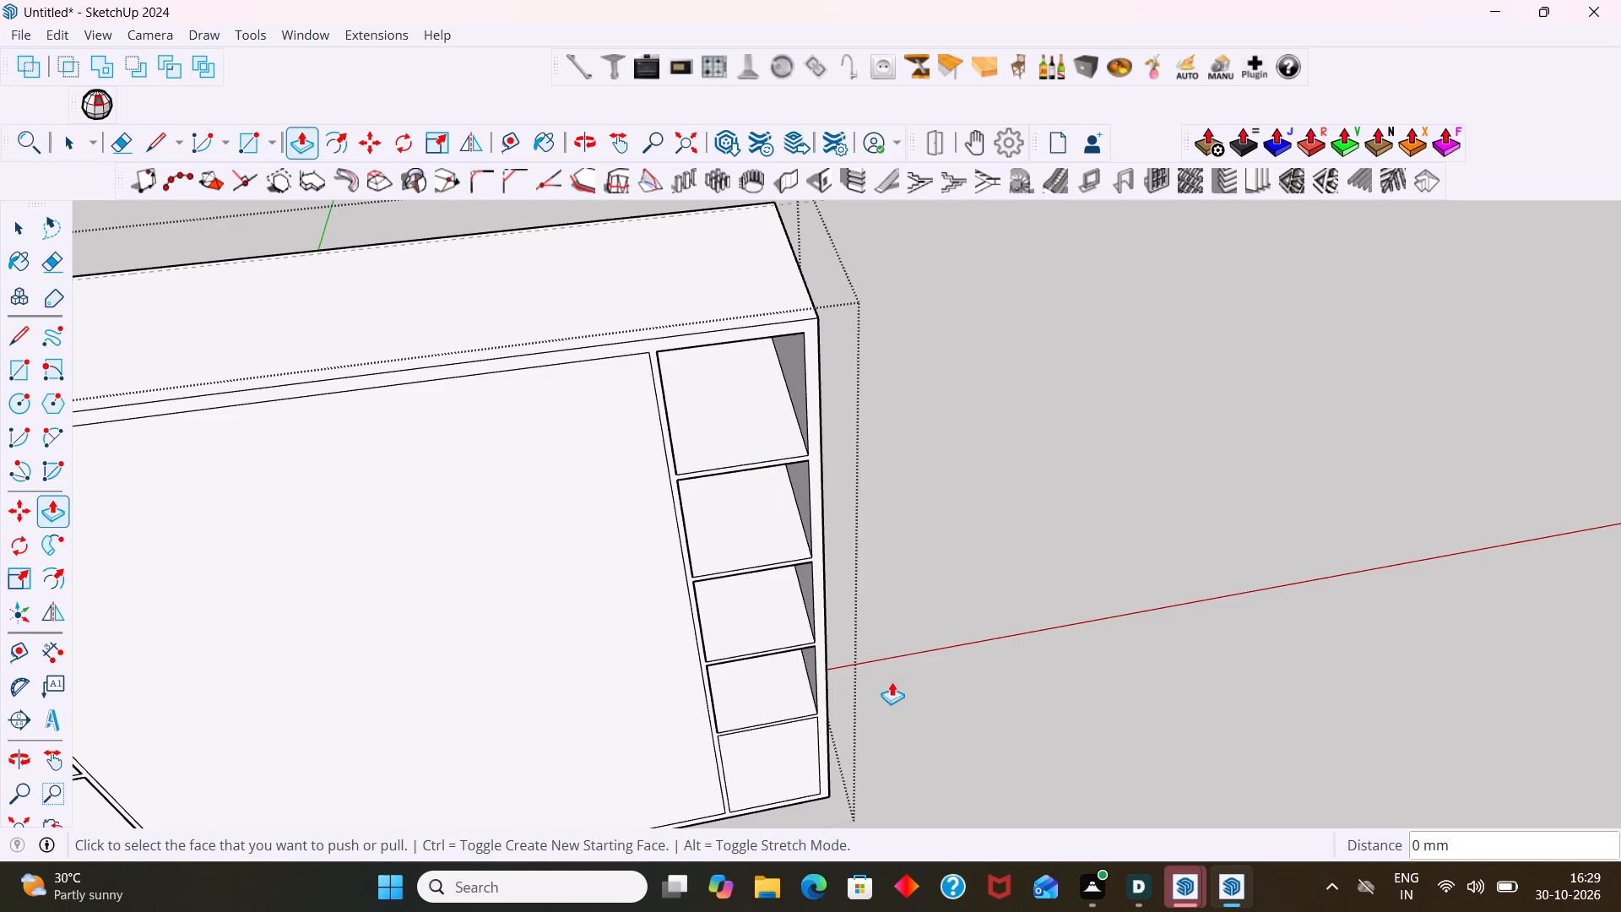
Make a nested group from the left column's bottom compartment face and its edges.
key(space)
middle_drag(971, 610, 967, 463)
scroll(951, 483, down, 2)
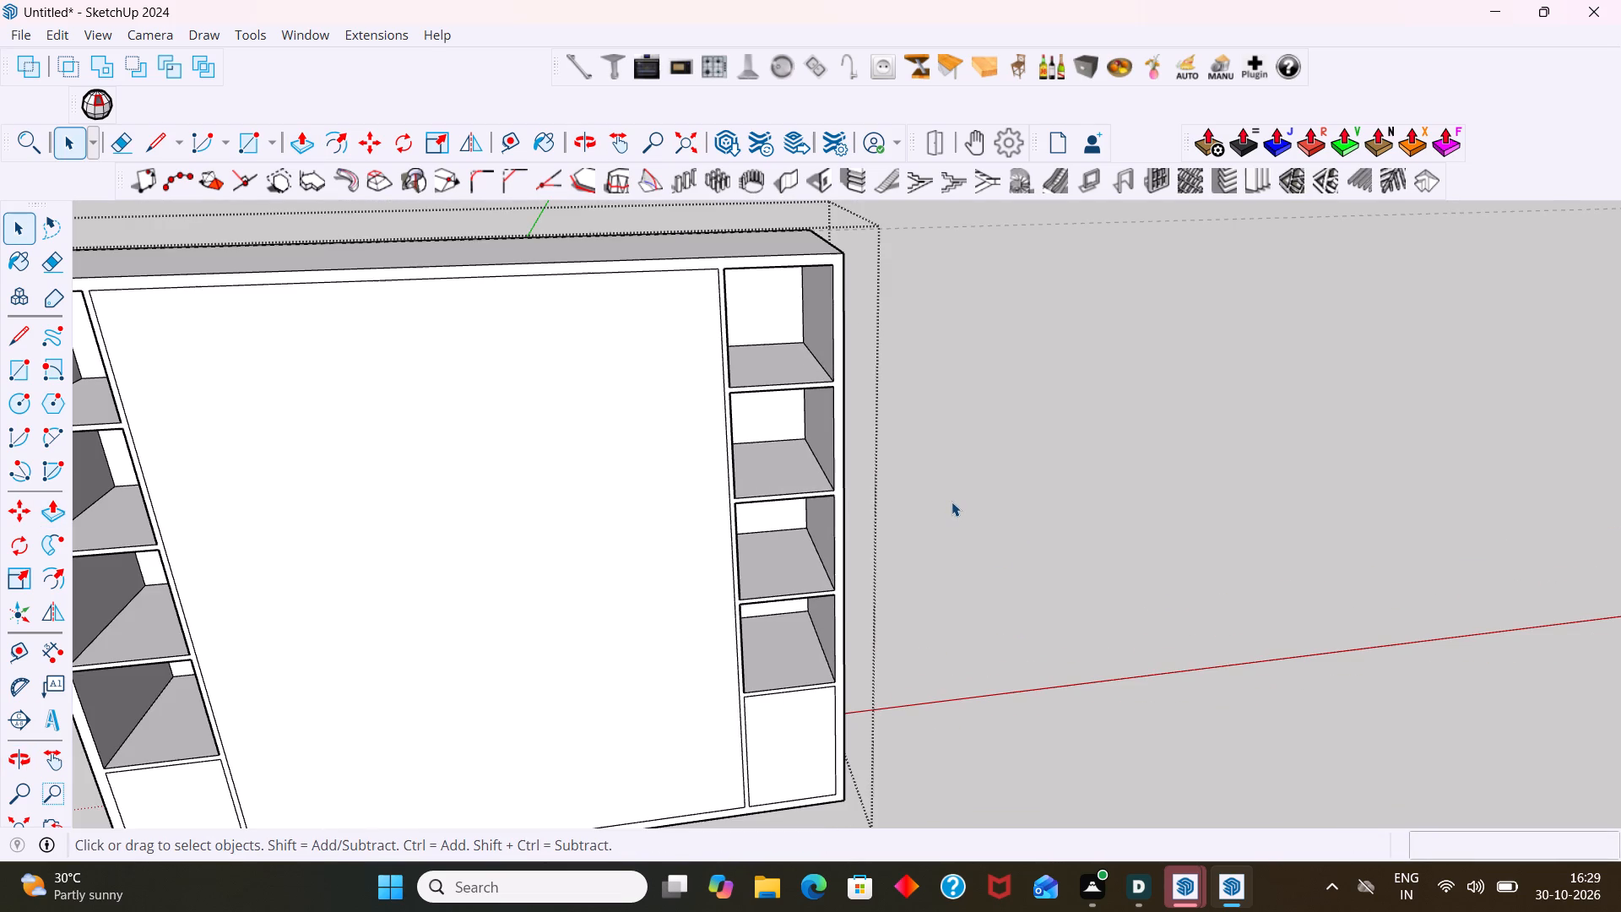
shift+middle_drag(1089, 585, 1243, 343)
scroll(953, 672, down, 5)
shift+middle_drag(891, 720, 1142, 555)
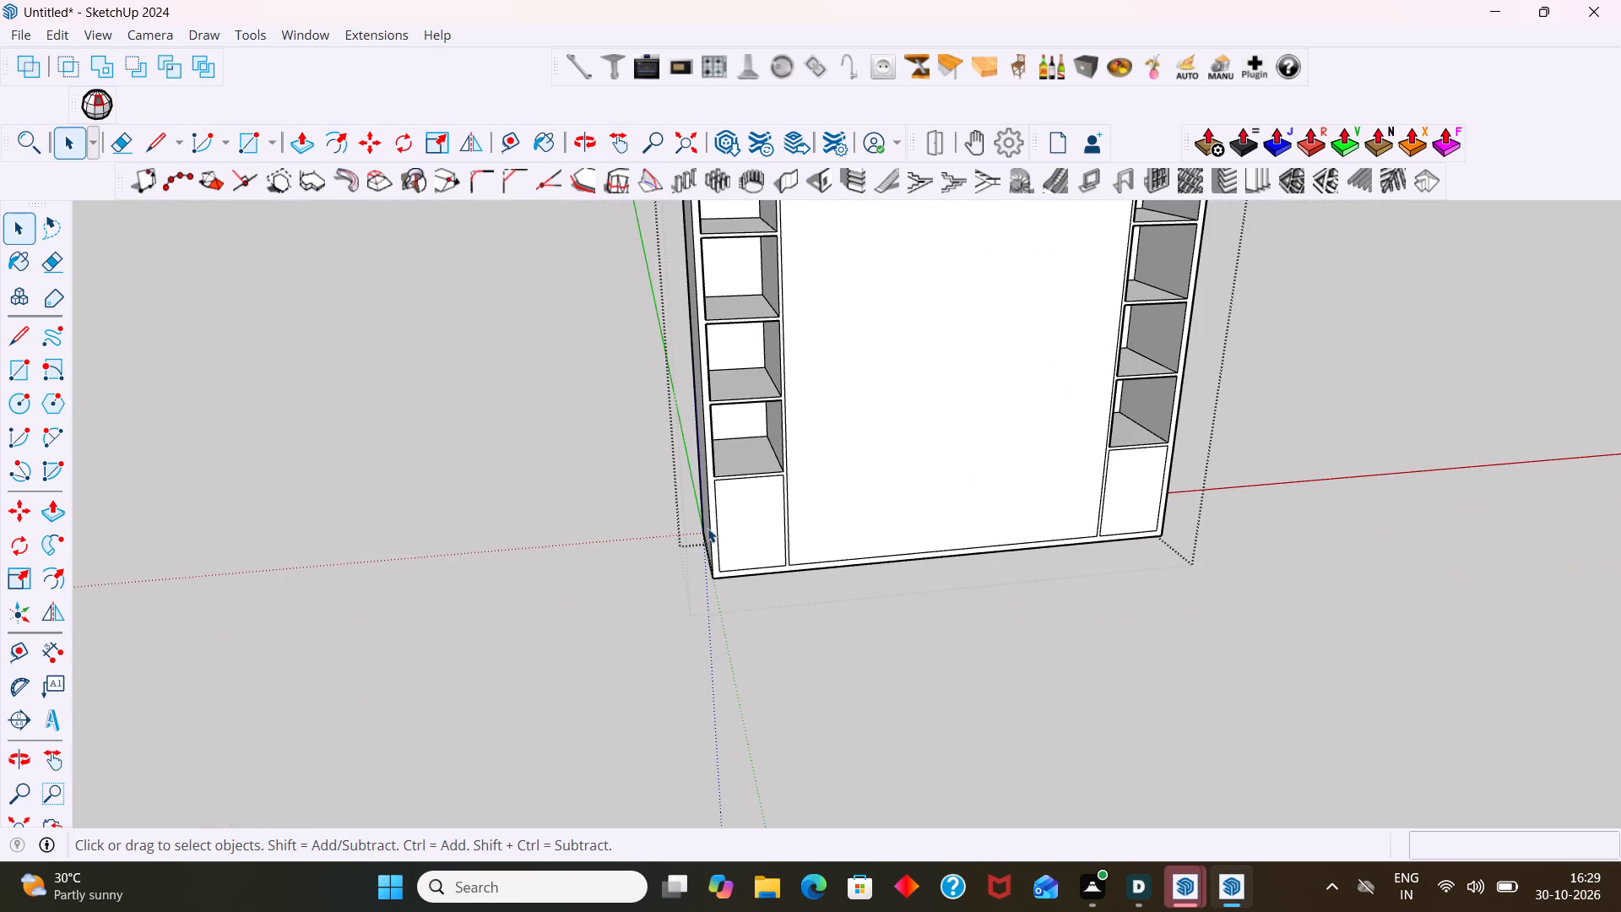
scroll(718, 527, up, 2)
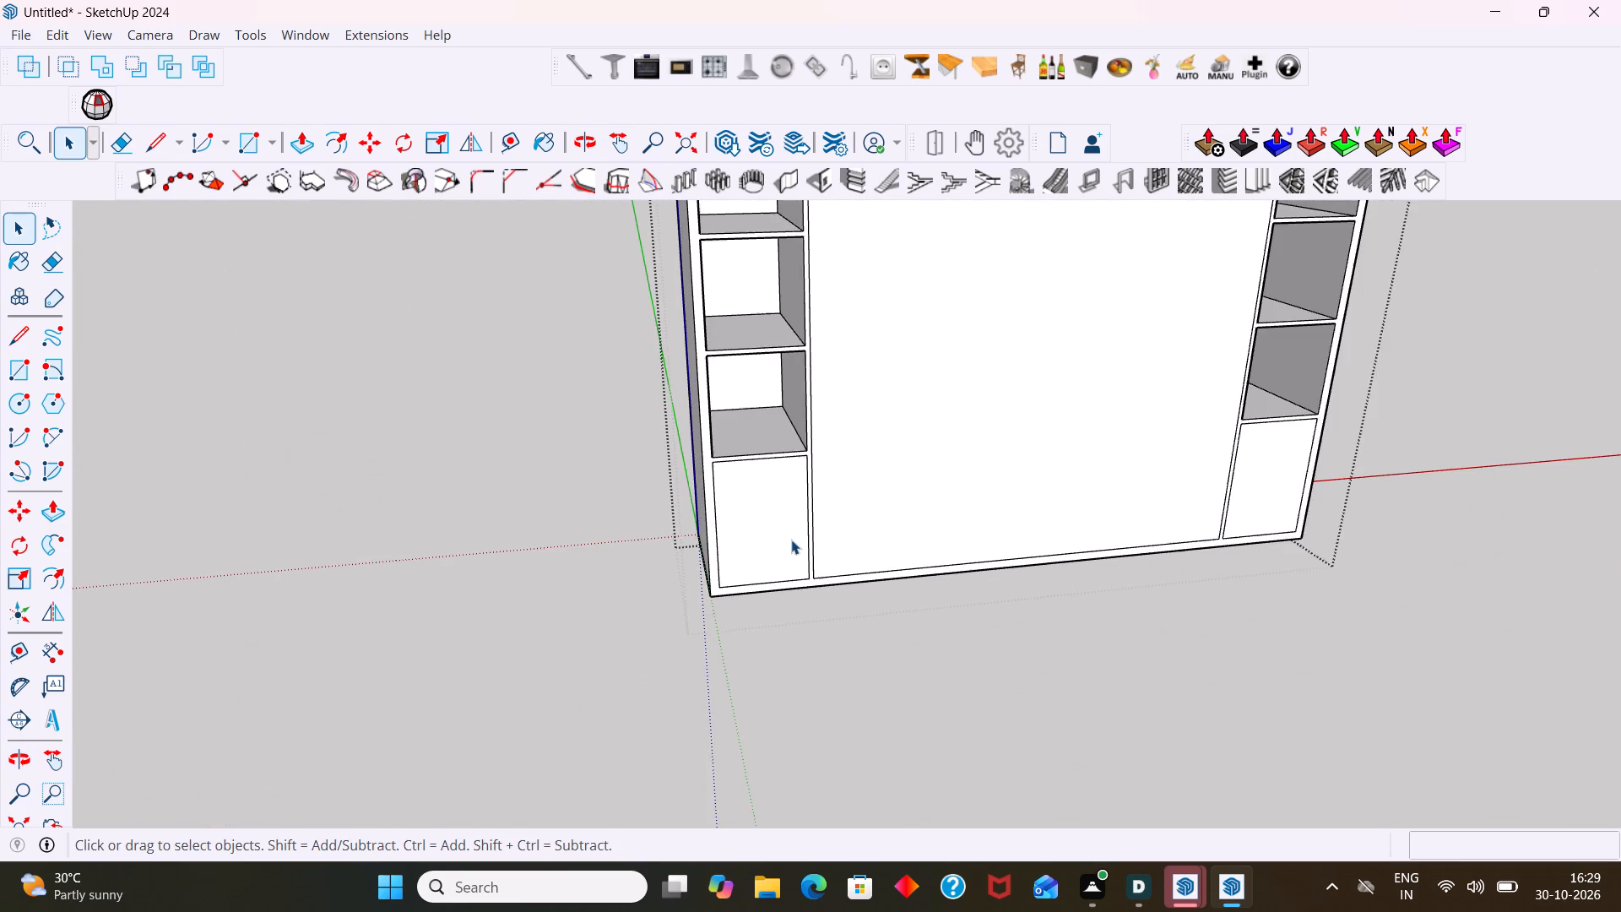
scroll(791, 540, up, 3)
click(787, 543)
double_click(786, 543)
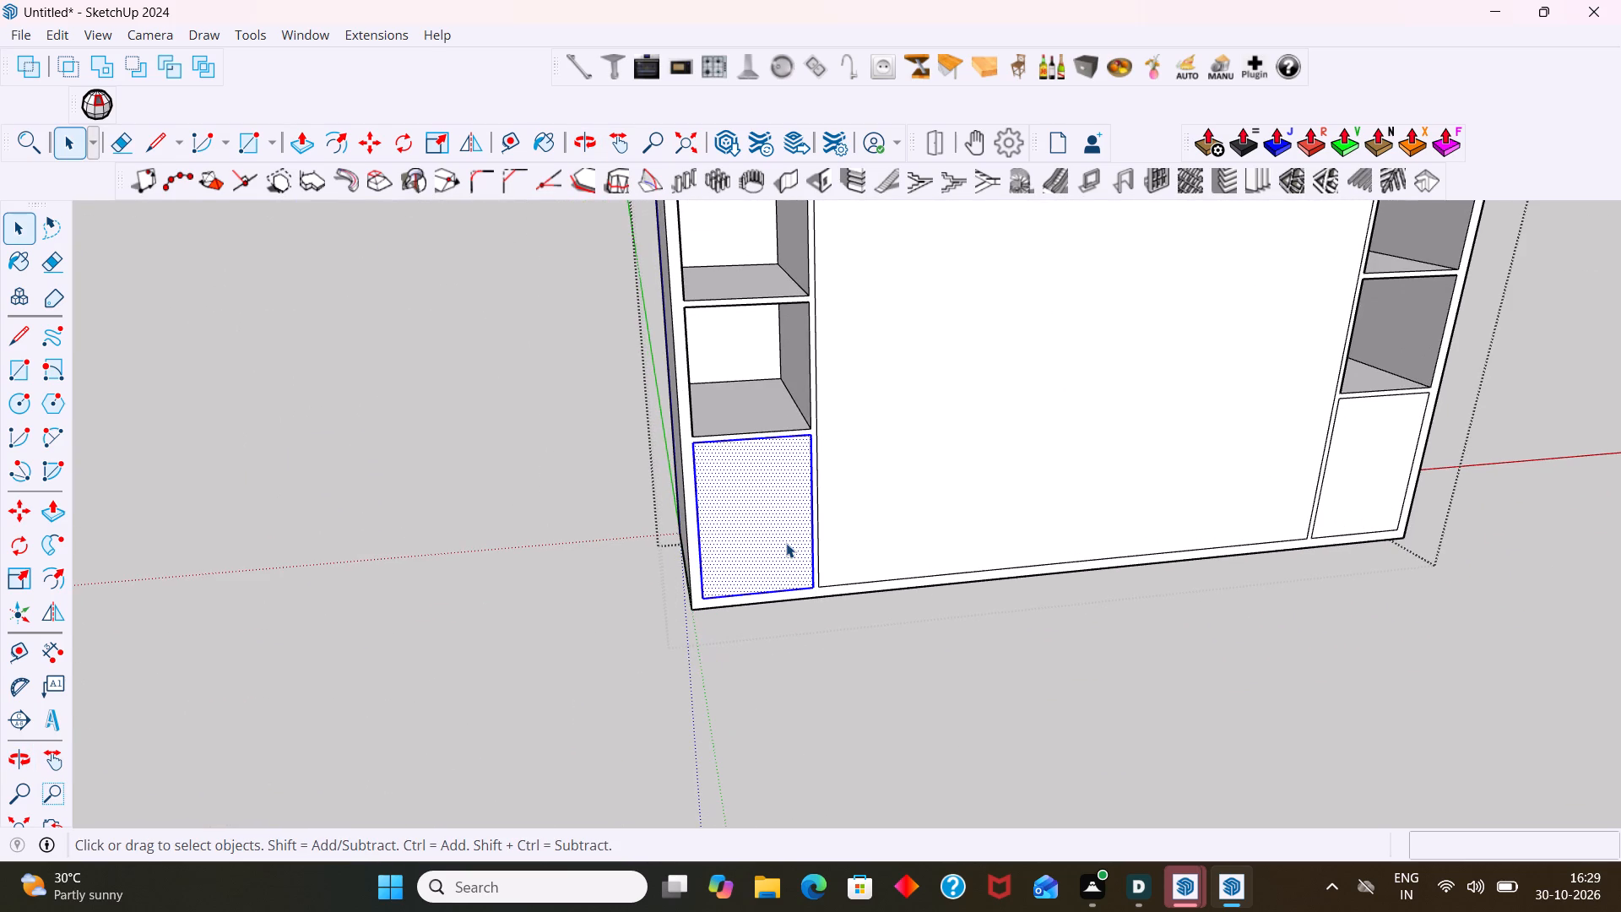
right_click(786, 543)
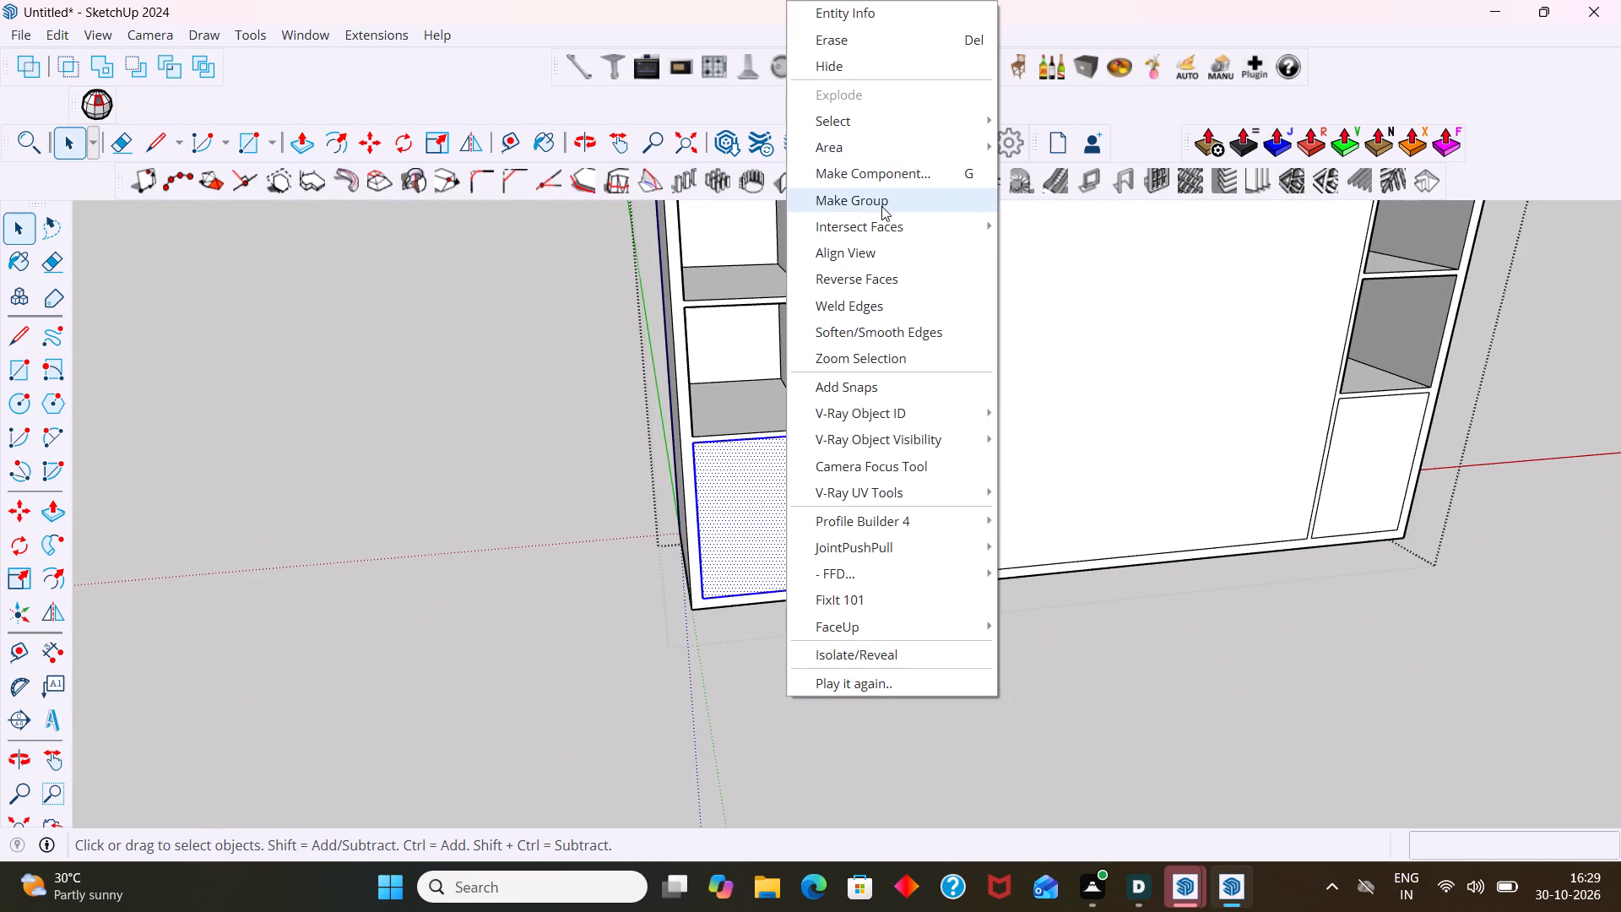
click(882, 207)
Open and close the left column's new bottom face group to check that it is separate from the box.
click(1101, 705)
triple_click(768, 534)
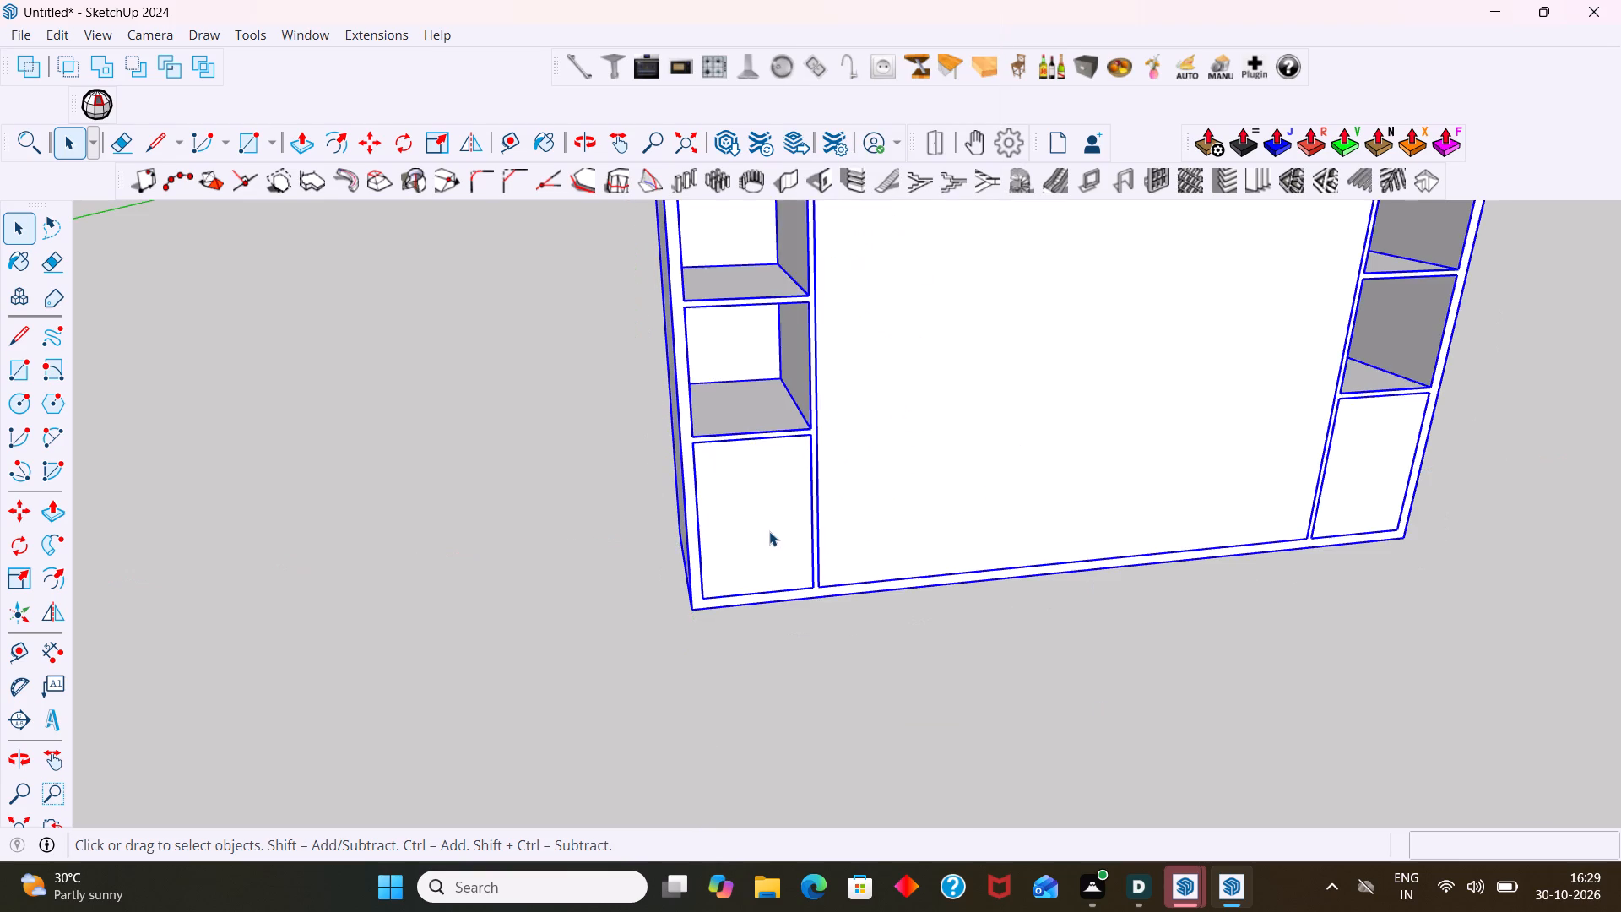
triple_click(769, 531)
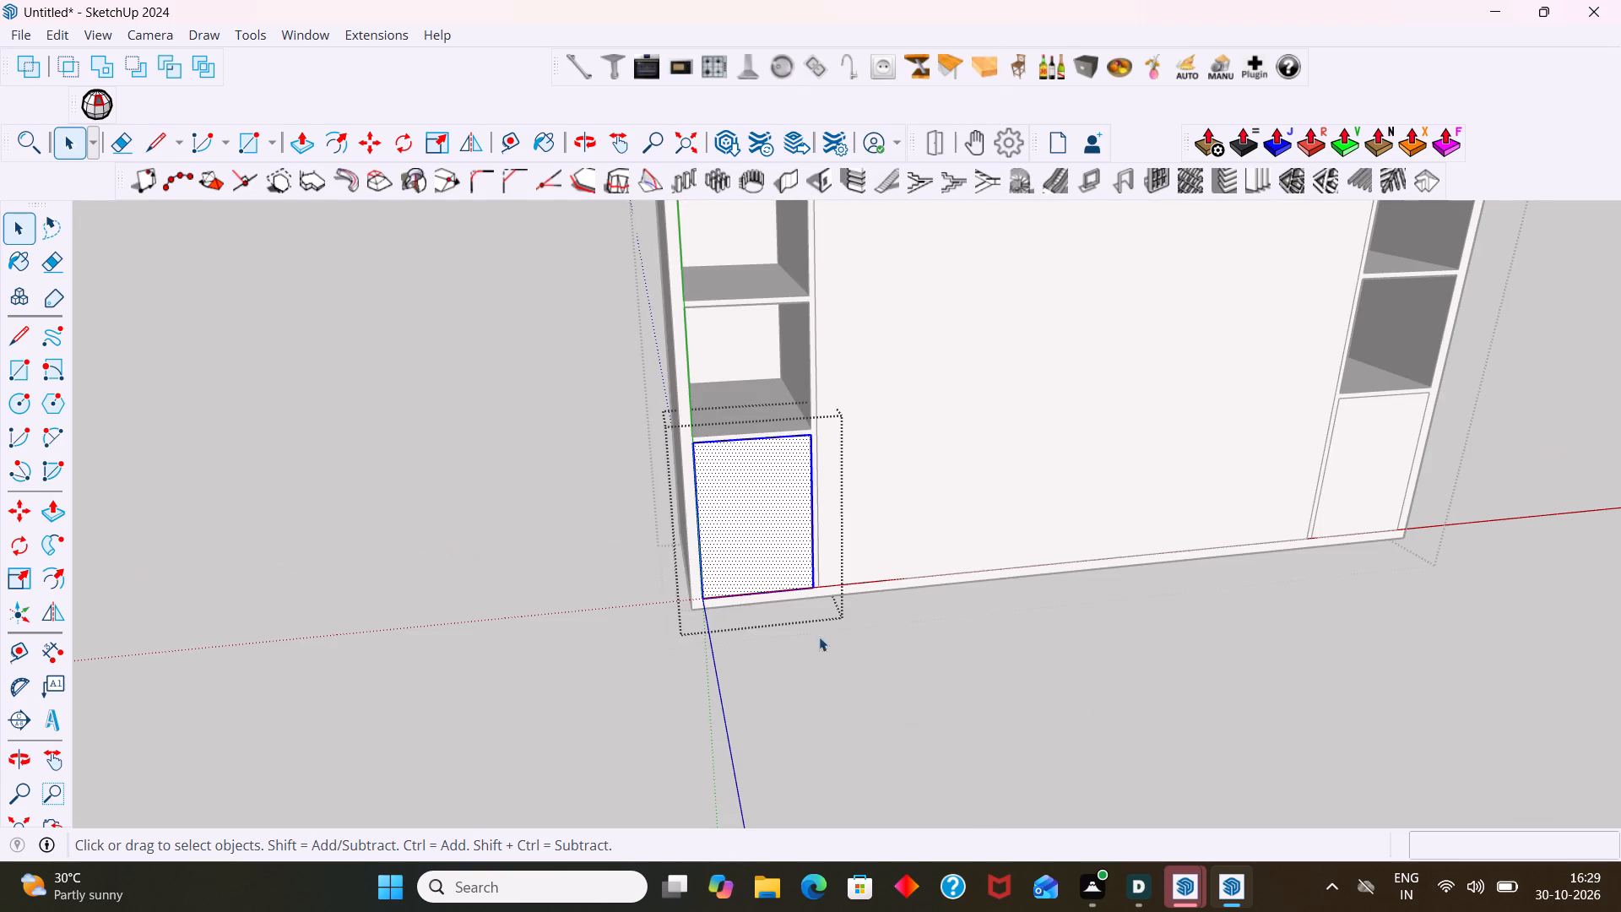
click(827, 654)
triple_click(767, 497)
click(767, 513)
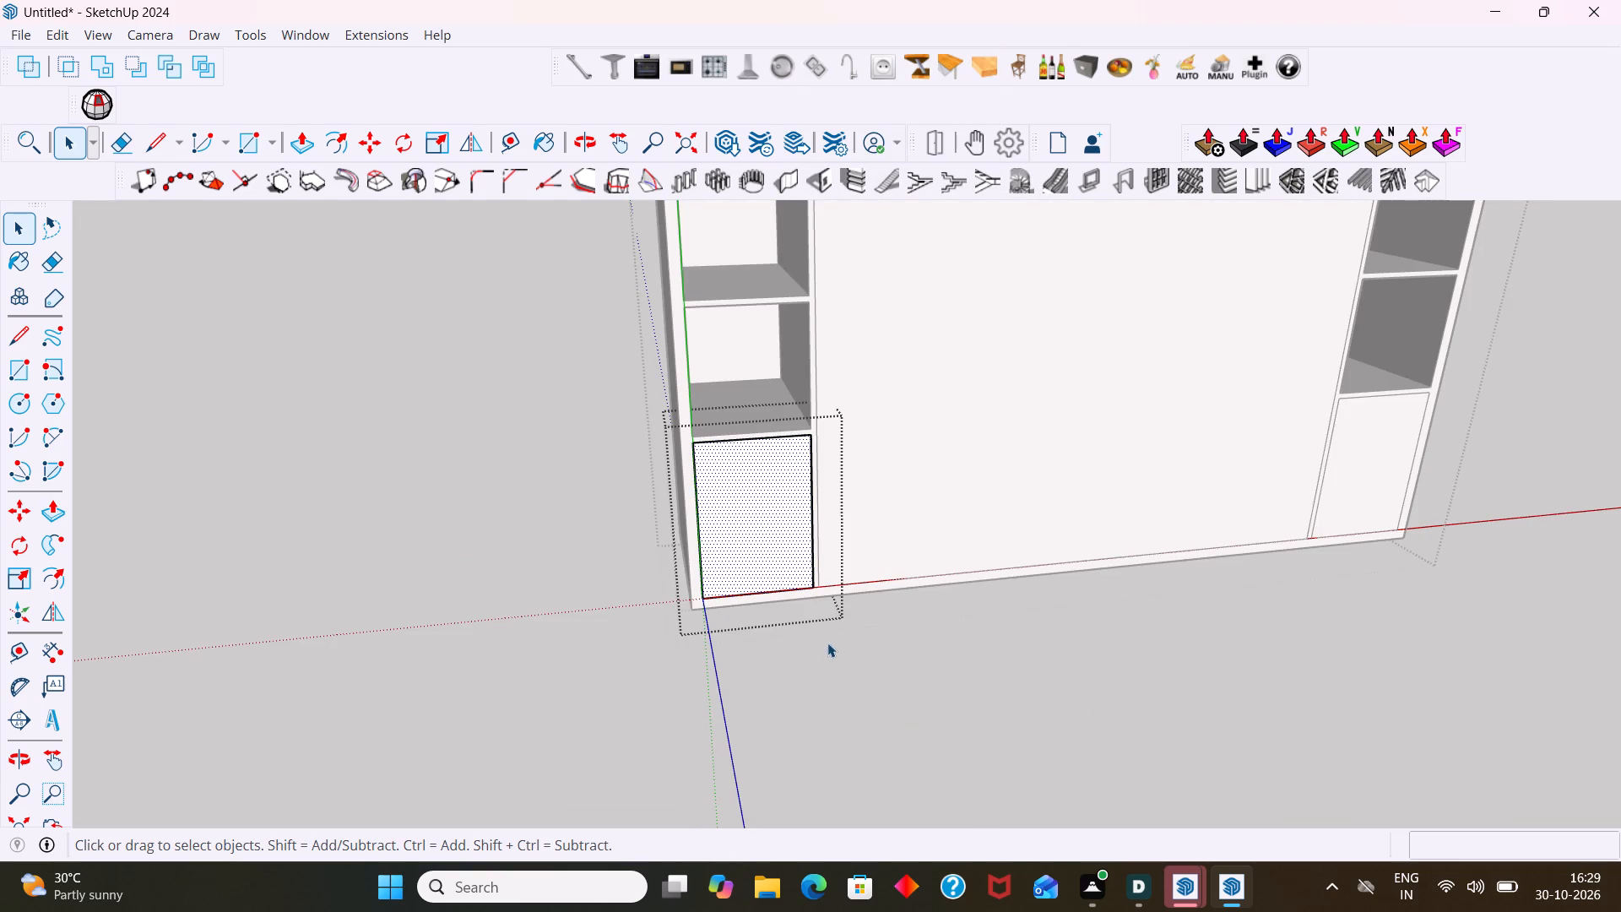
click(835, 659)
click(792, 570)
double_click(792, 570)
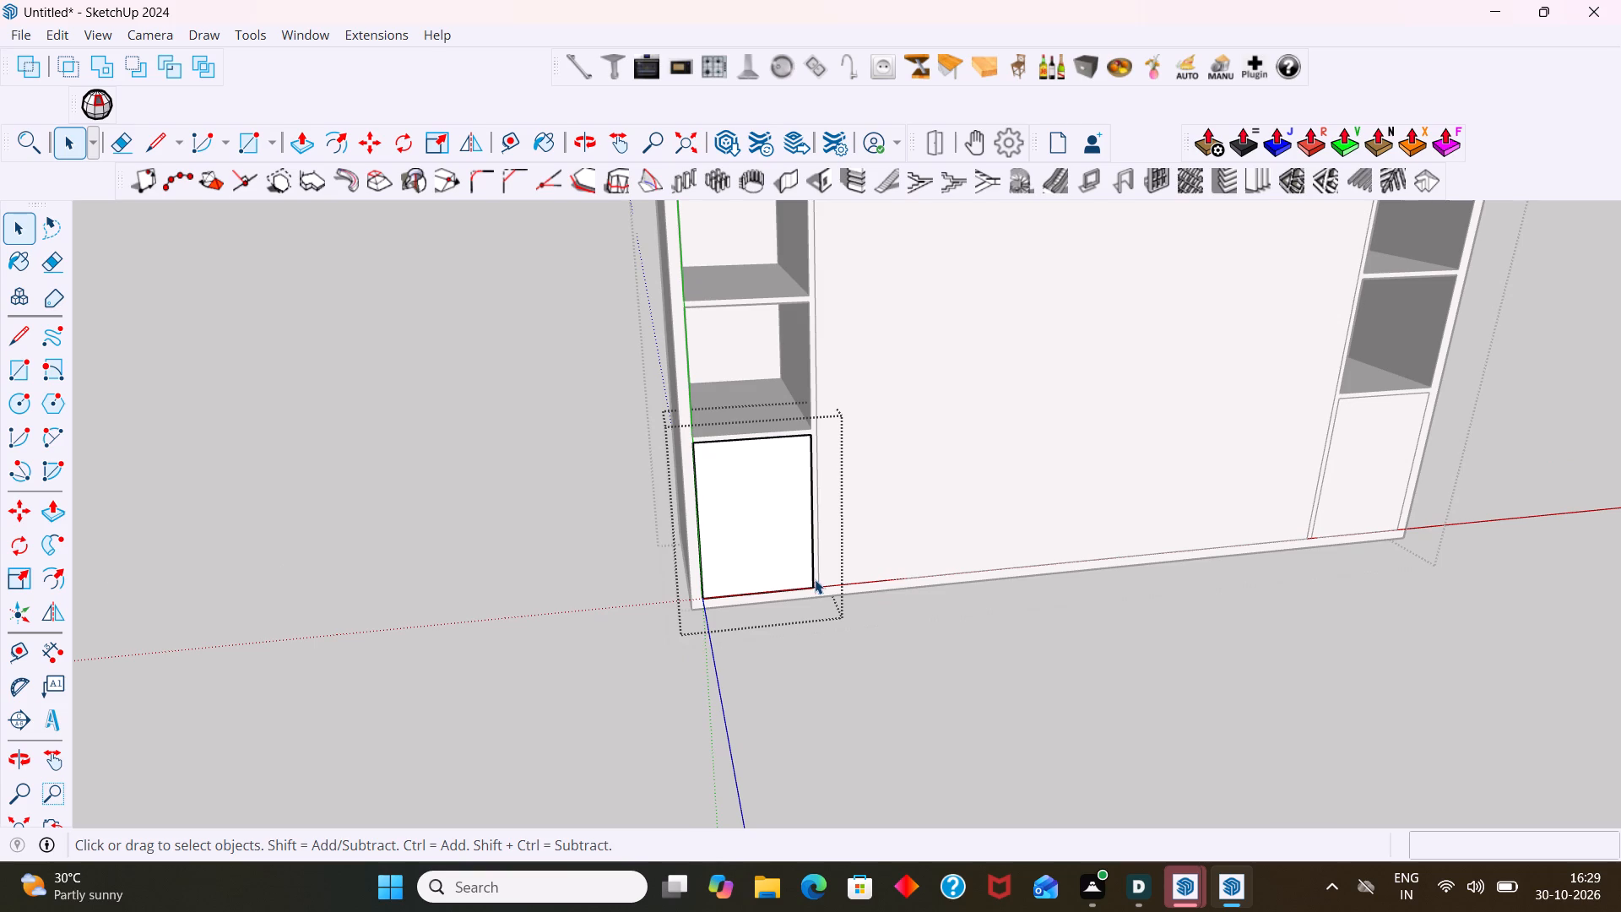
scroll(1269, 624, down, 2)
click(1379, 709)
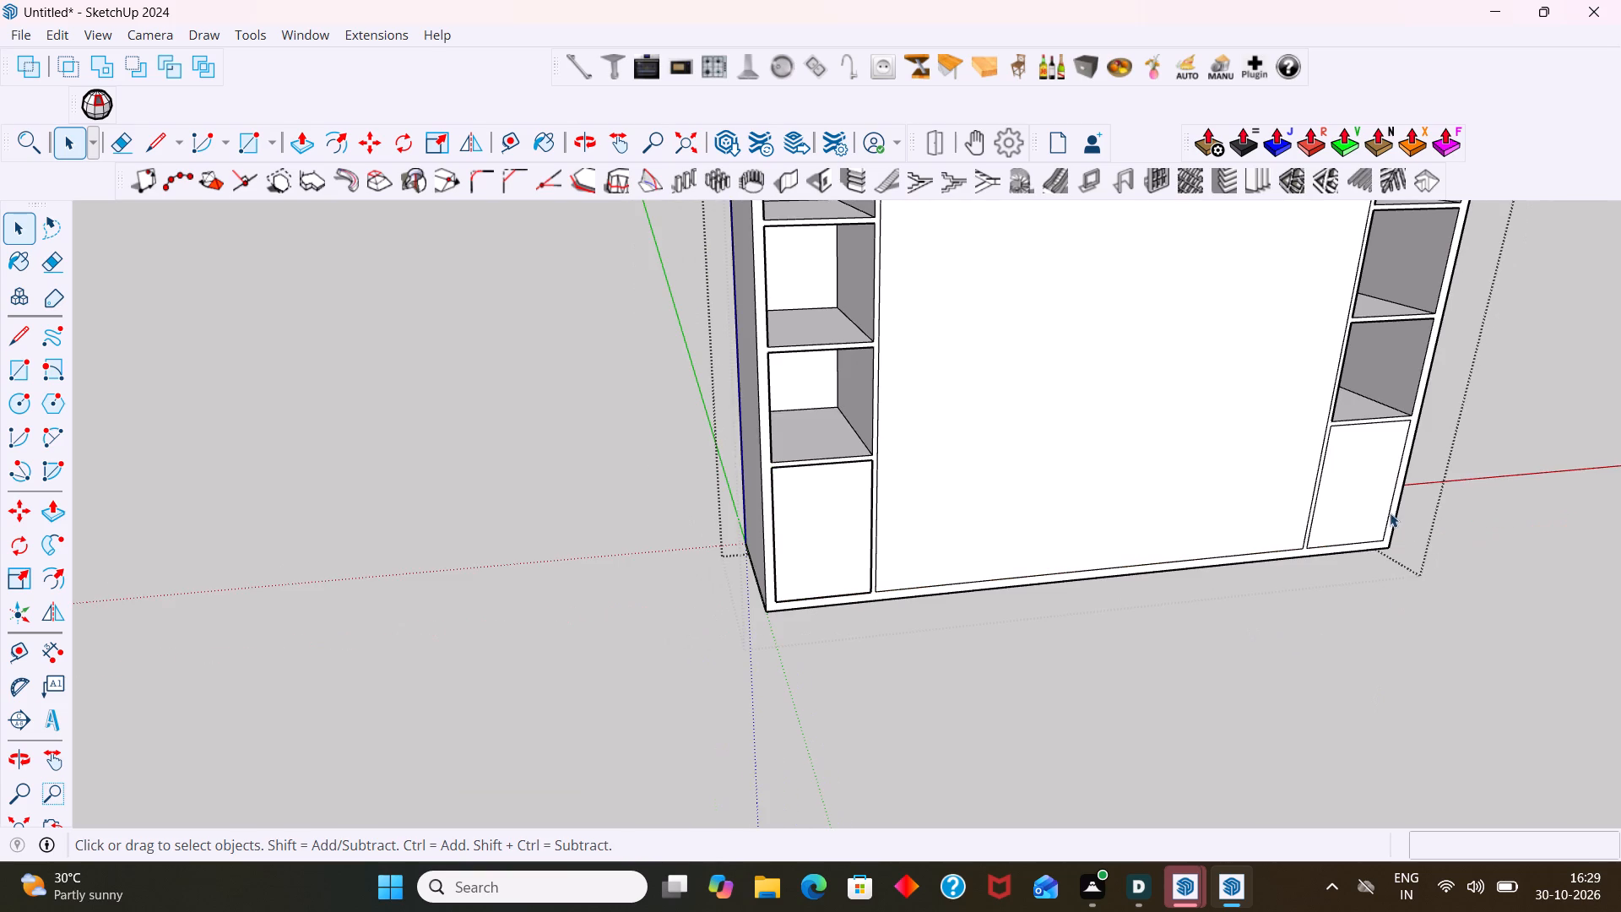
Make a nested group from the right column's bottom compartment face and its edges.
double_click(1368, 504)
right_click(1368, 504)
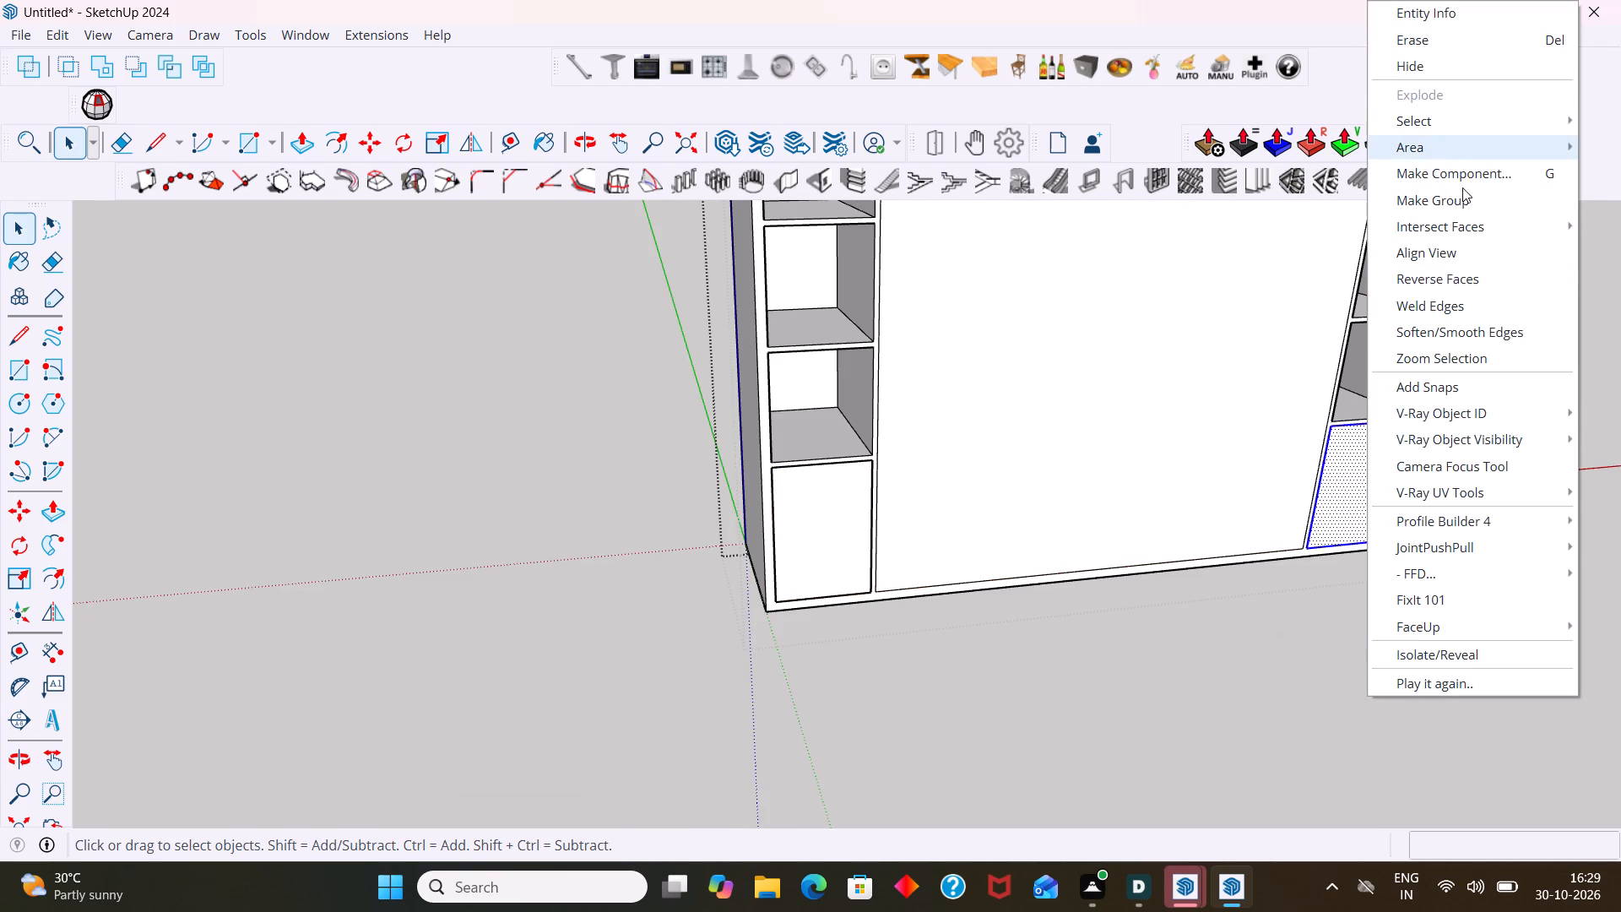
click(1463, 198)
click(1481, 437)
triple_click(1366, 475)
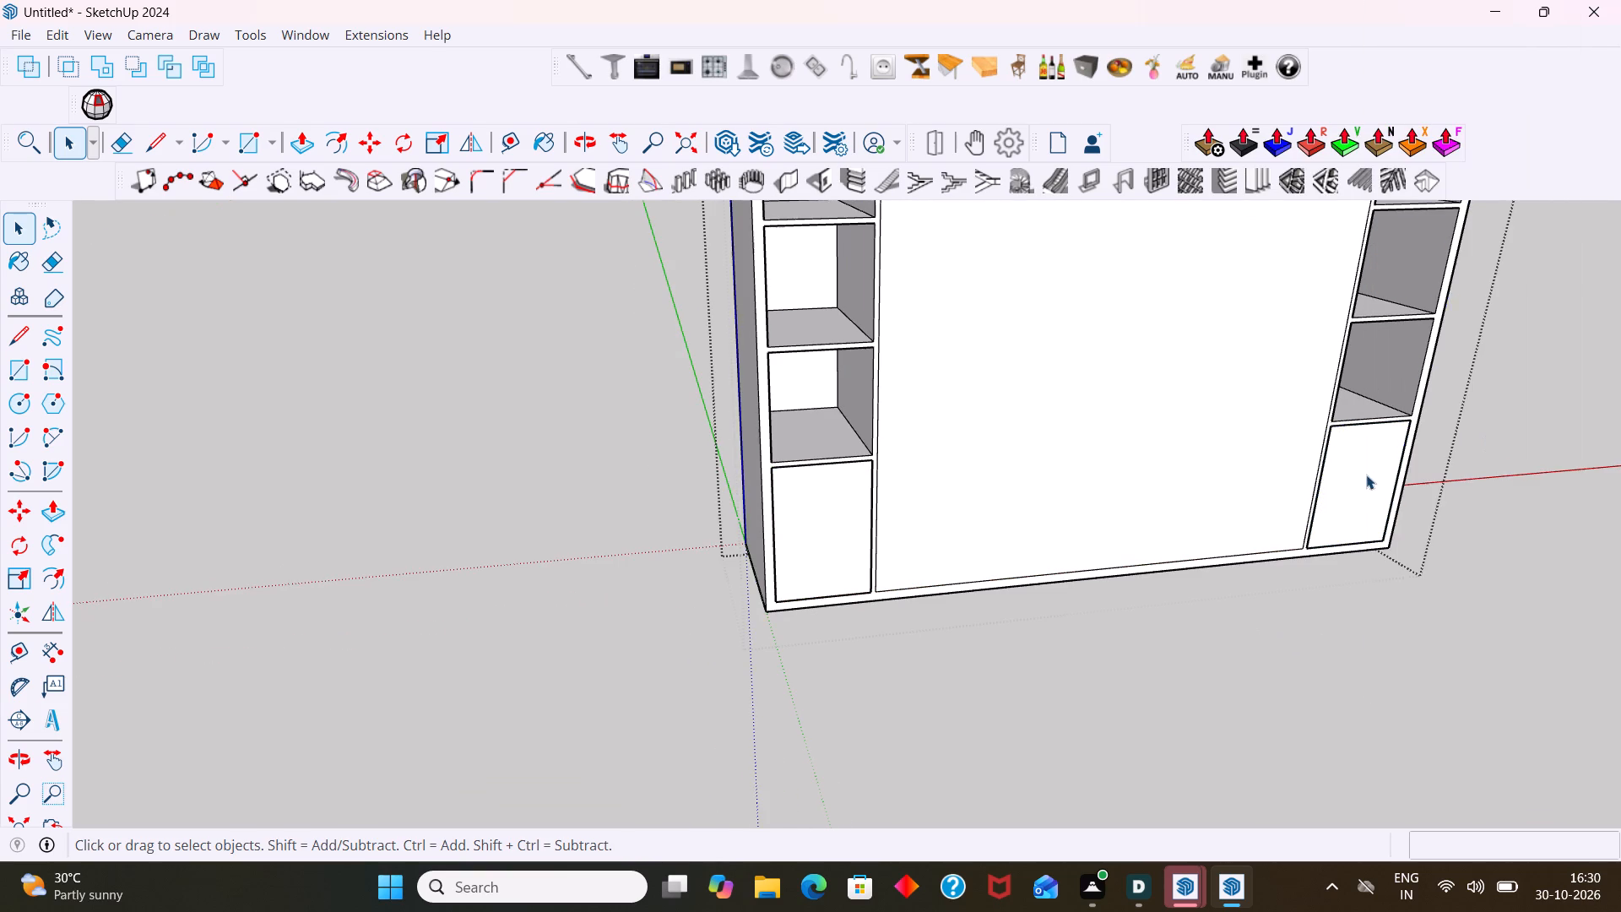
Open the right column's bottom front group to check that its face is separate from the box.
triple_click(1365, 475)
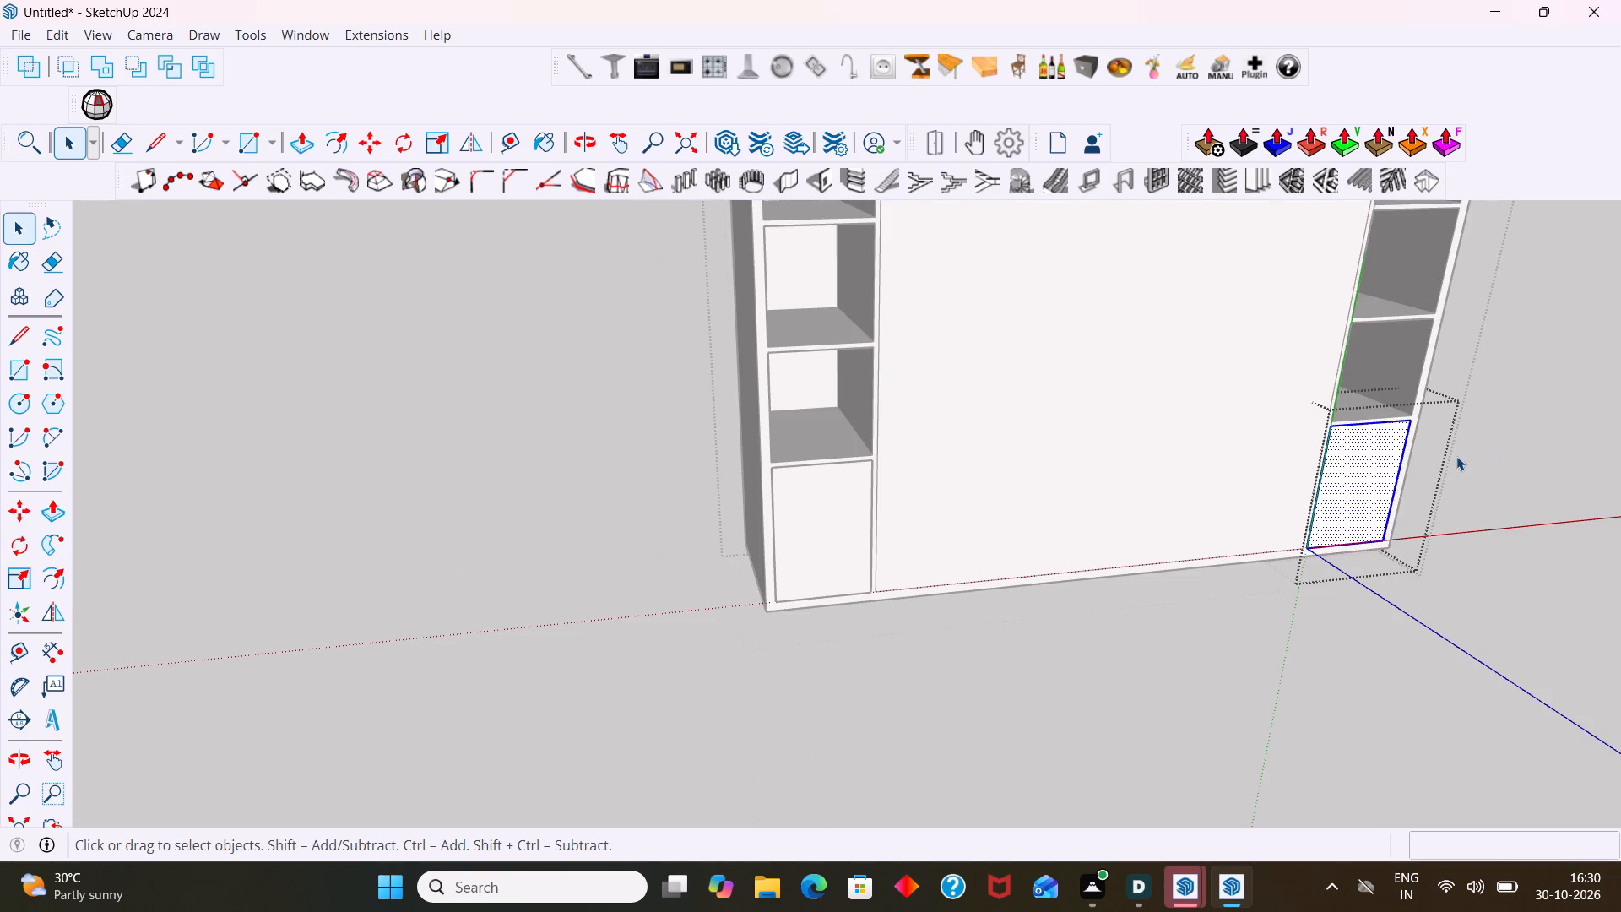
click(1360, 486)
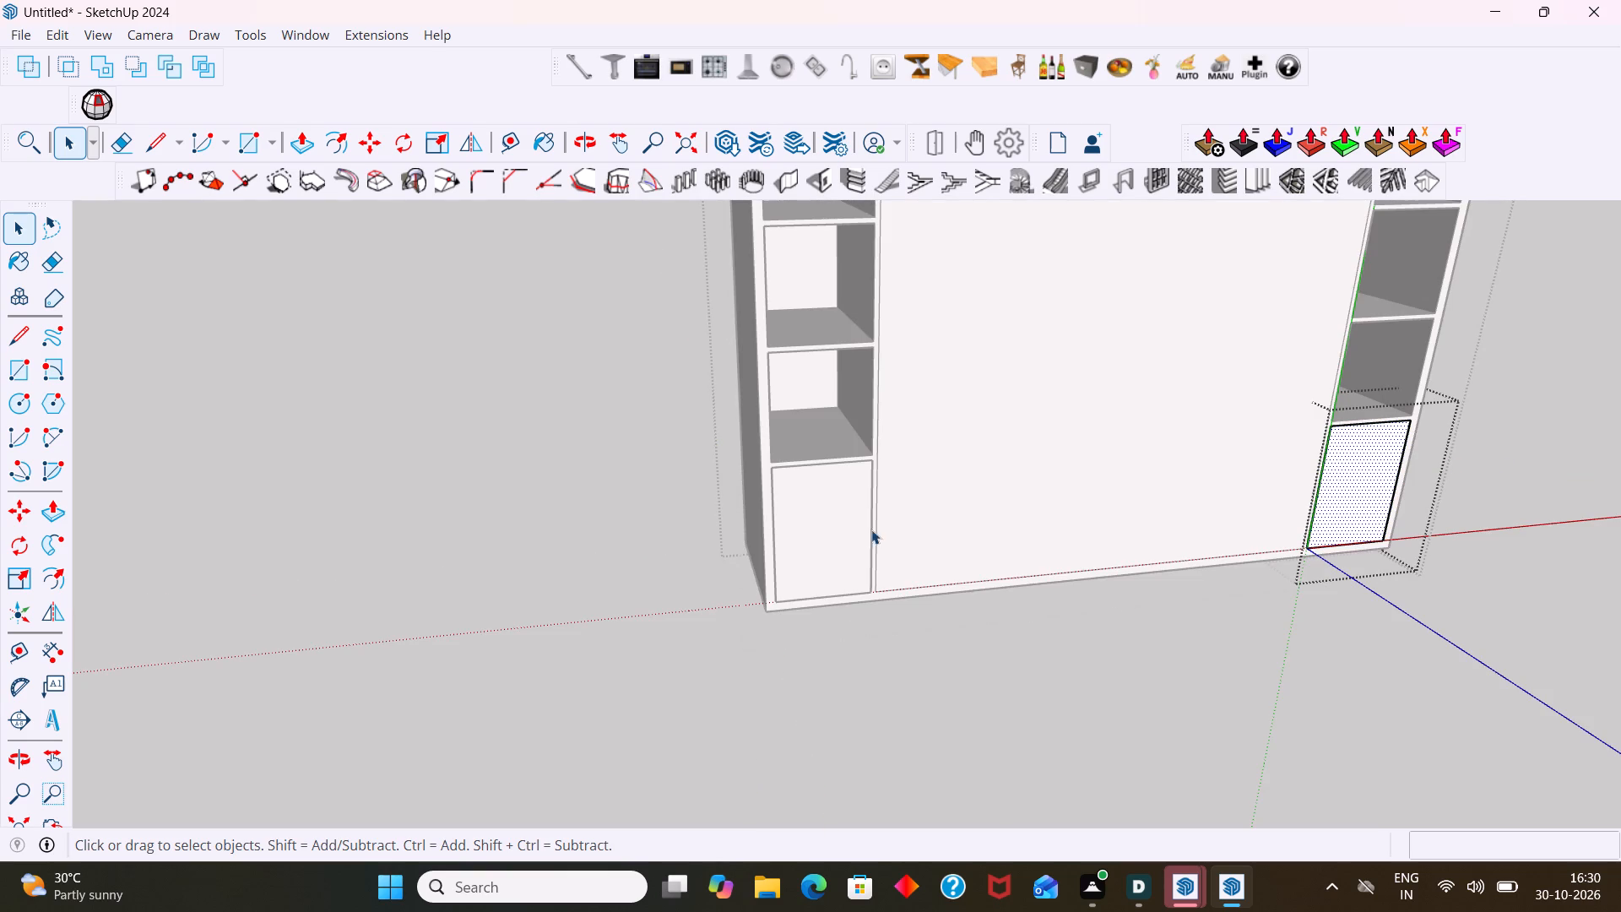
Open the left column's bottom front group and draw a full-height vertical strip about 31 by 519 mm along its left edge.
click(849, 535)
double_click(849, 535)
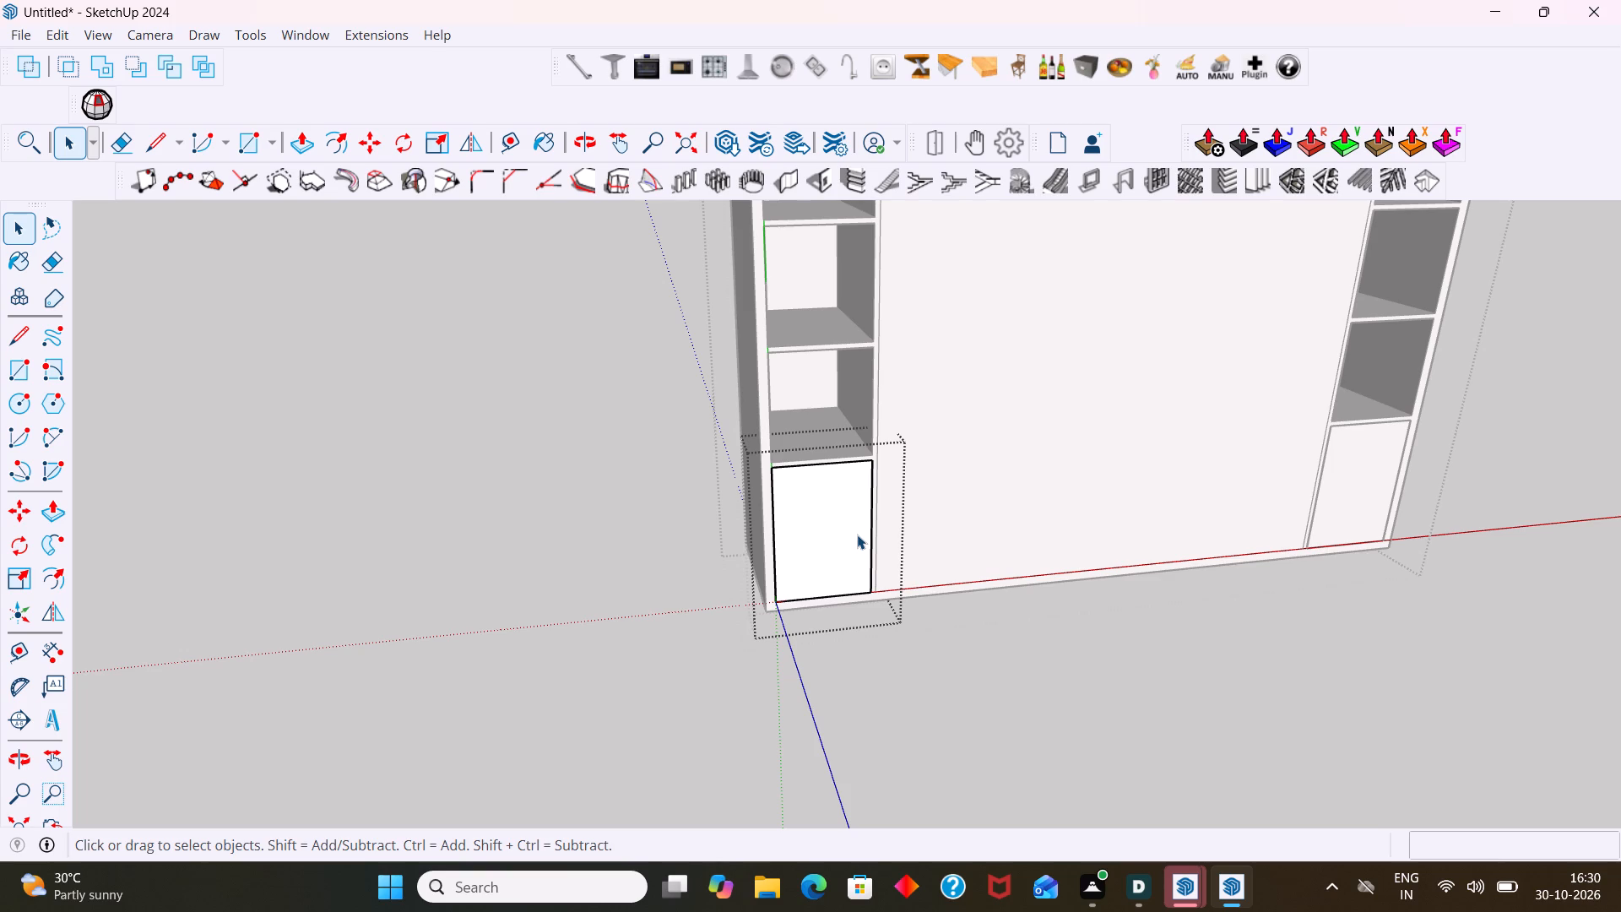
key(r)
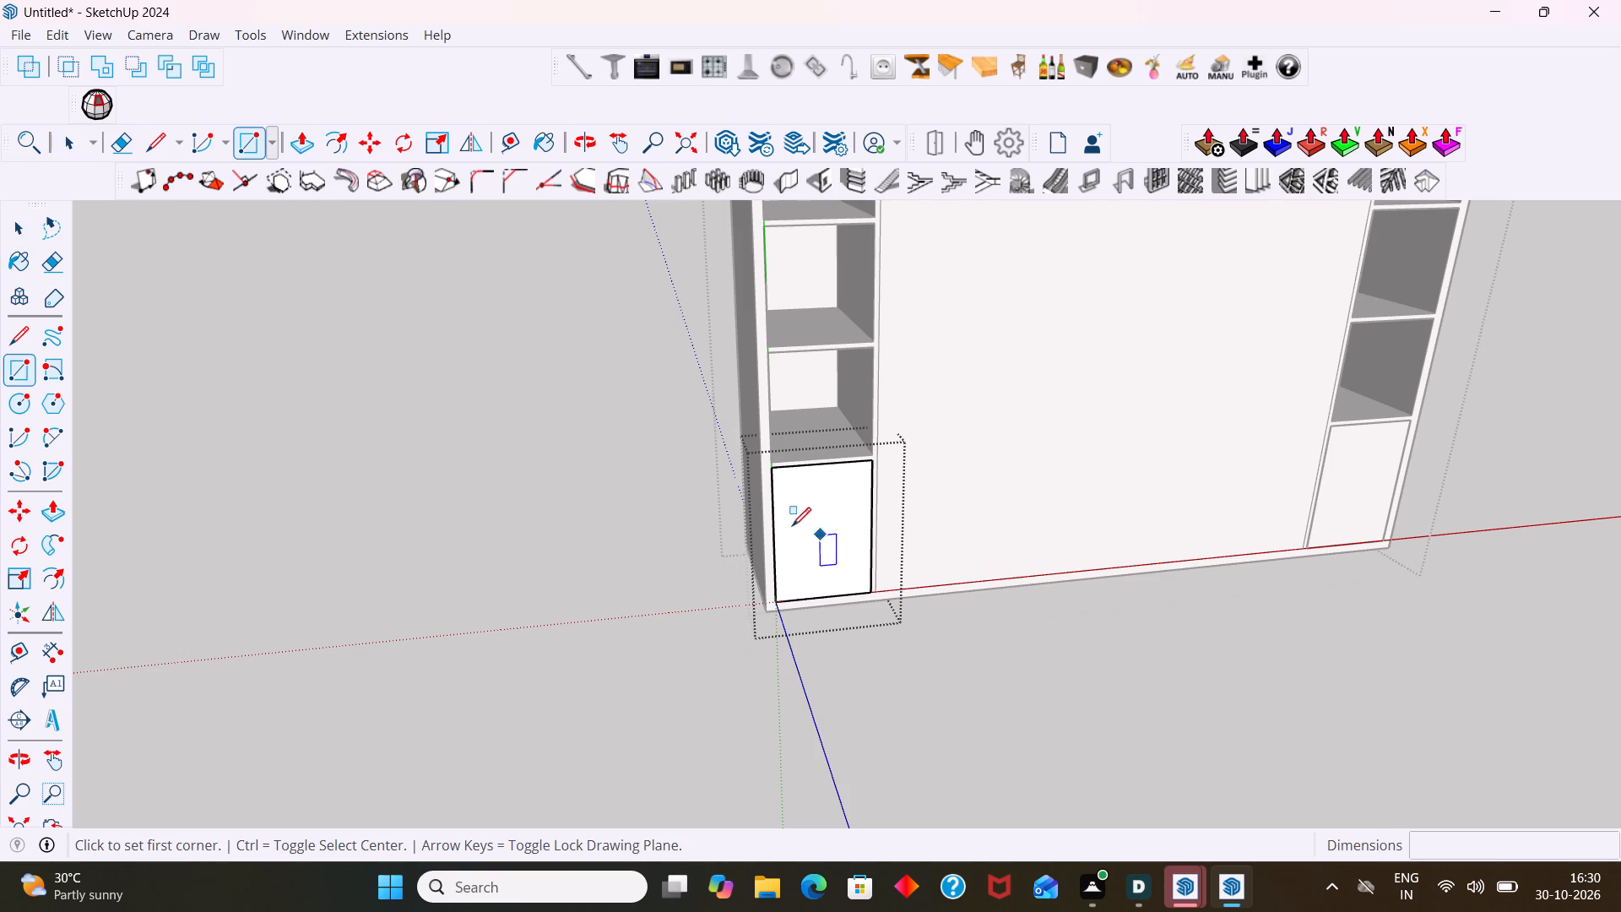
scroll(747, 480, up, 4)
click(793, 461)
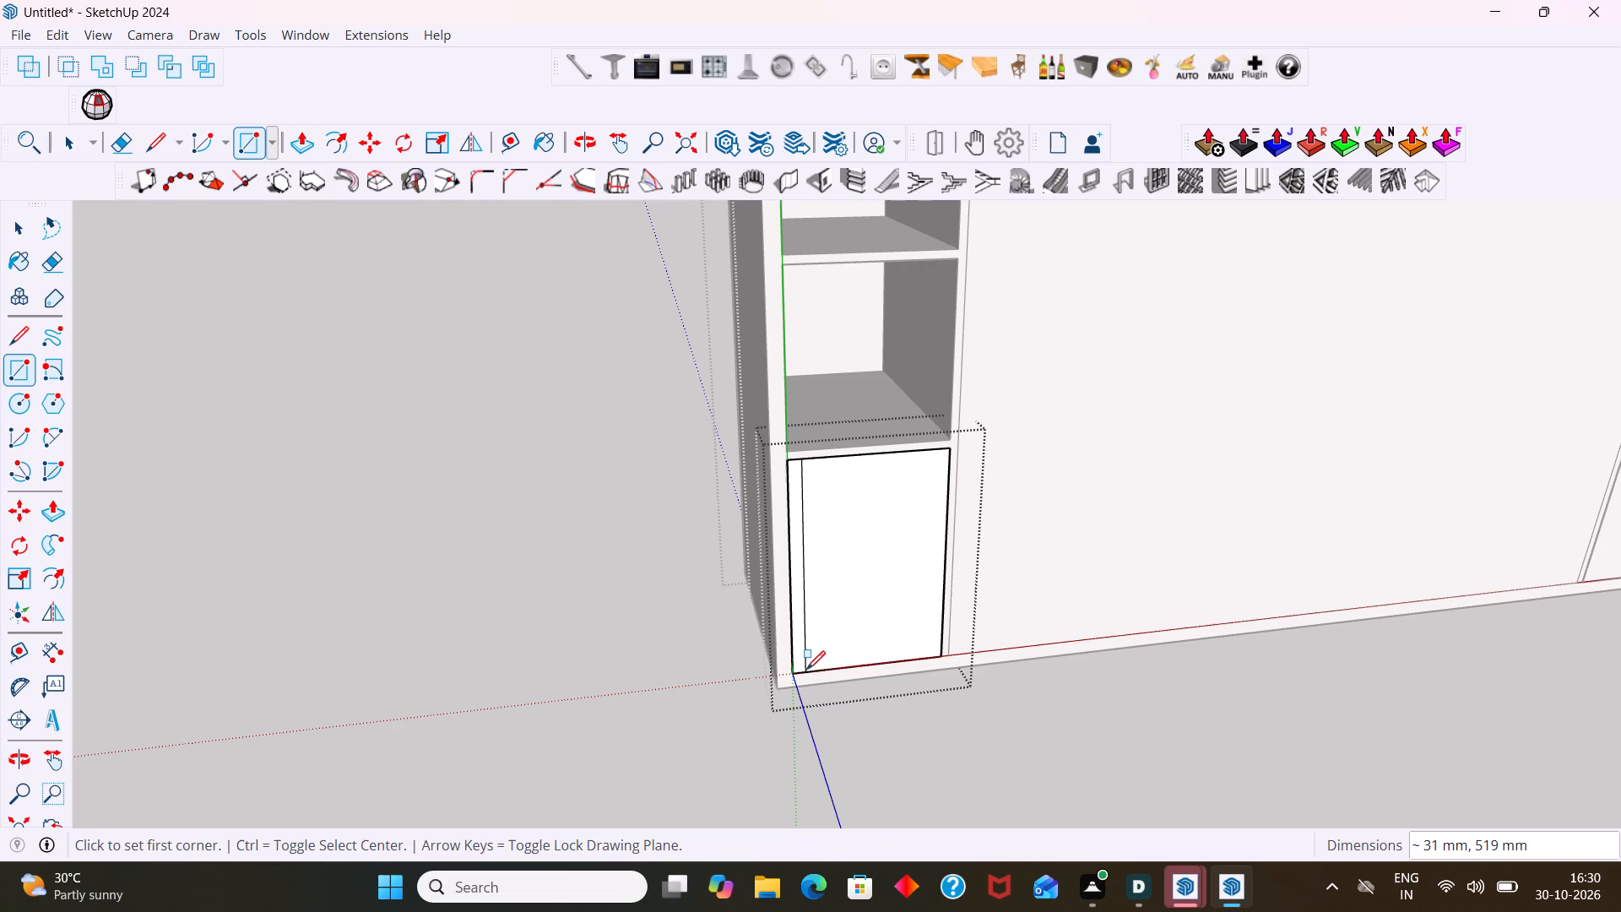
key(space)
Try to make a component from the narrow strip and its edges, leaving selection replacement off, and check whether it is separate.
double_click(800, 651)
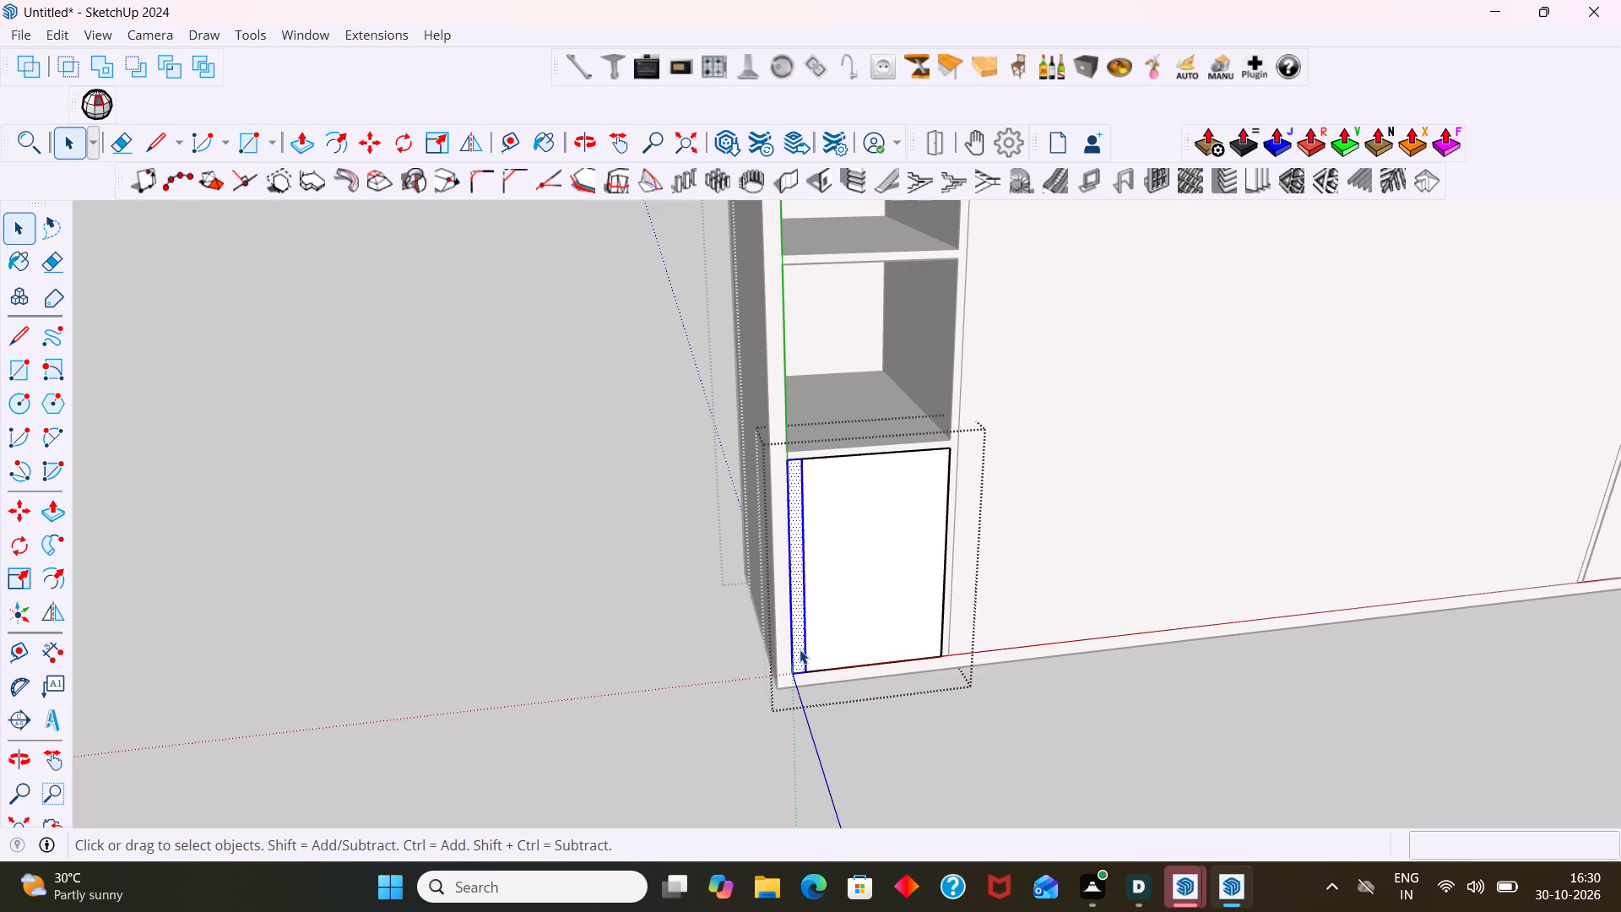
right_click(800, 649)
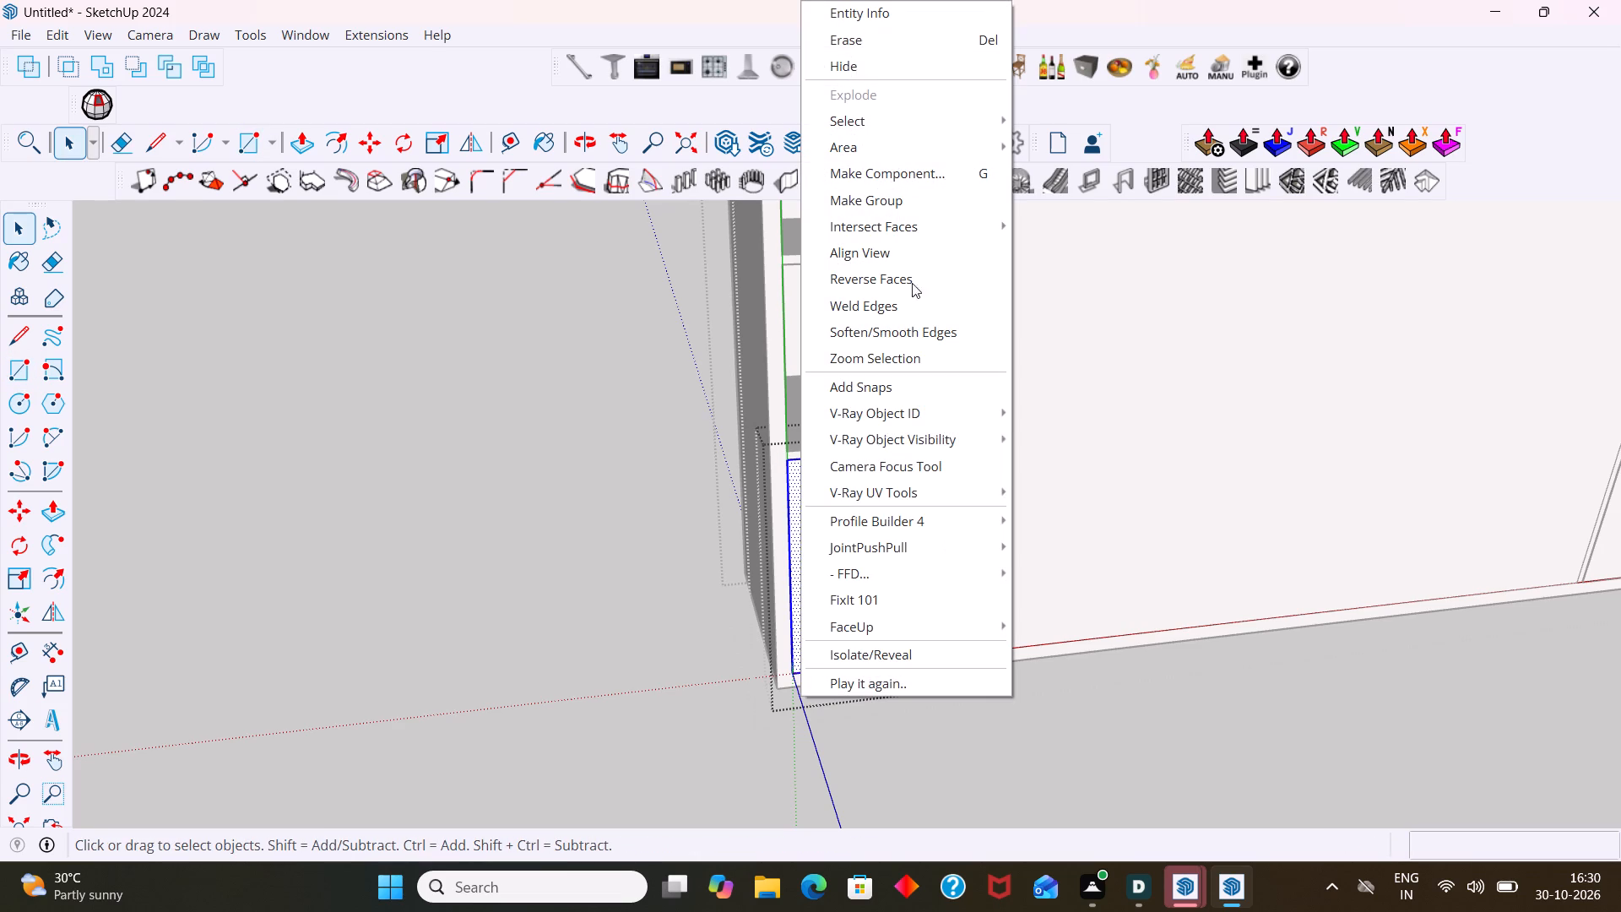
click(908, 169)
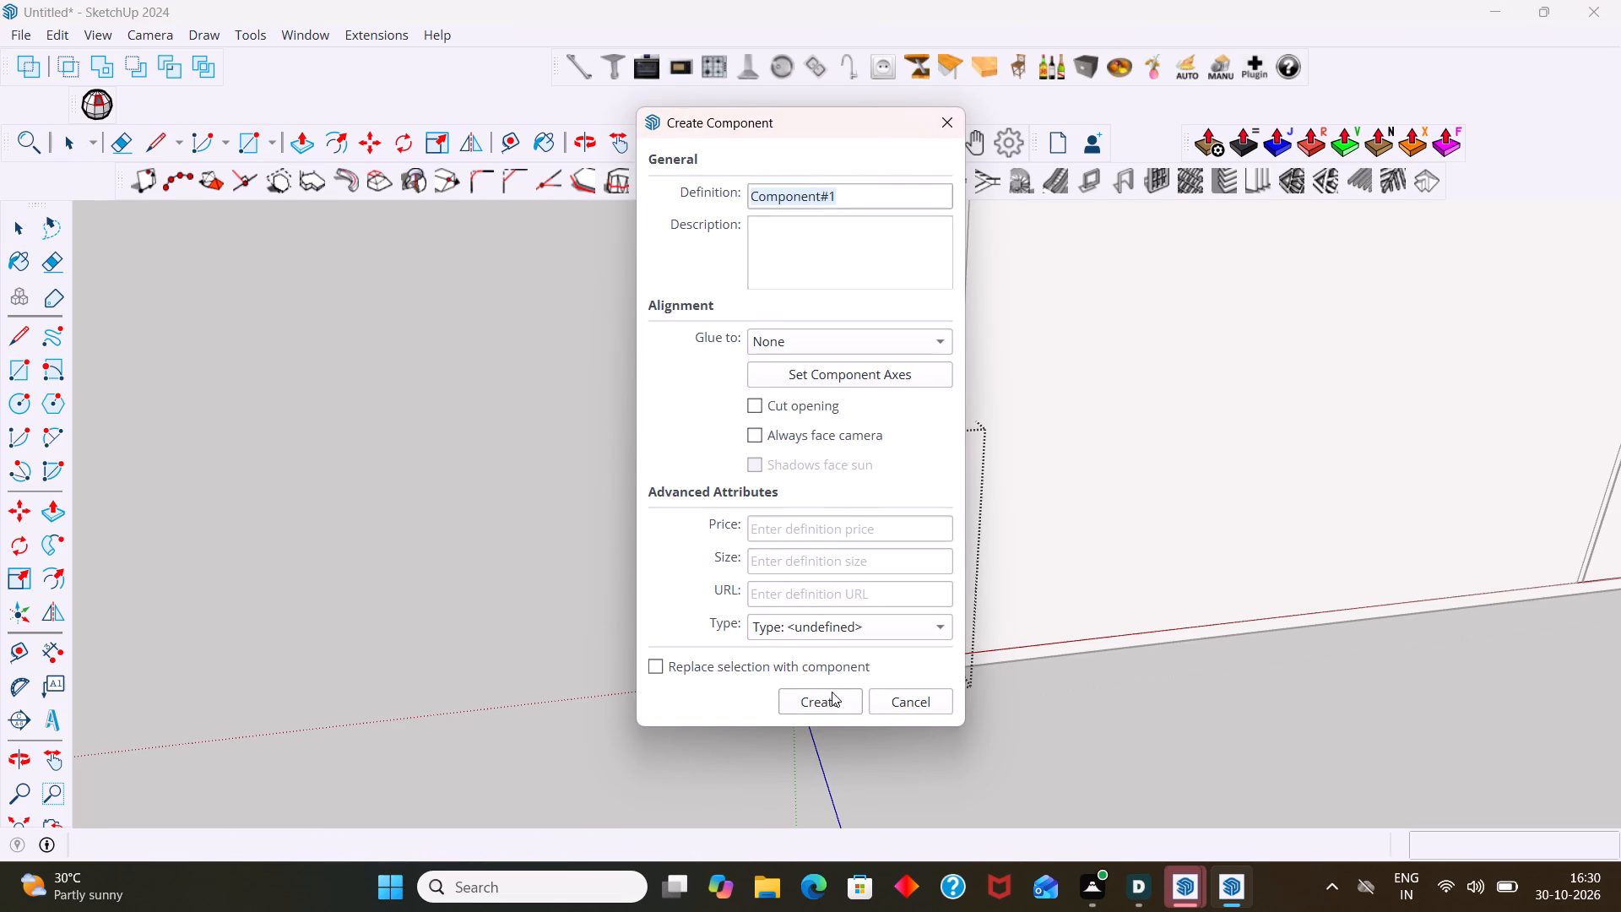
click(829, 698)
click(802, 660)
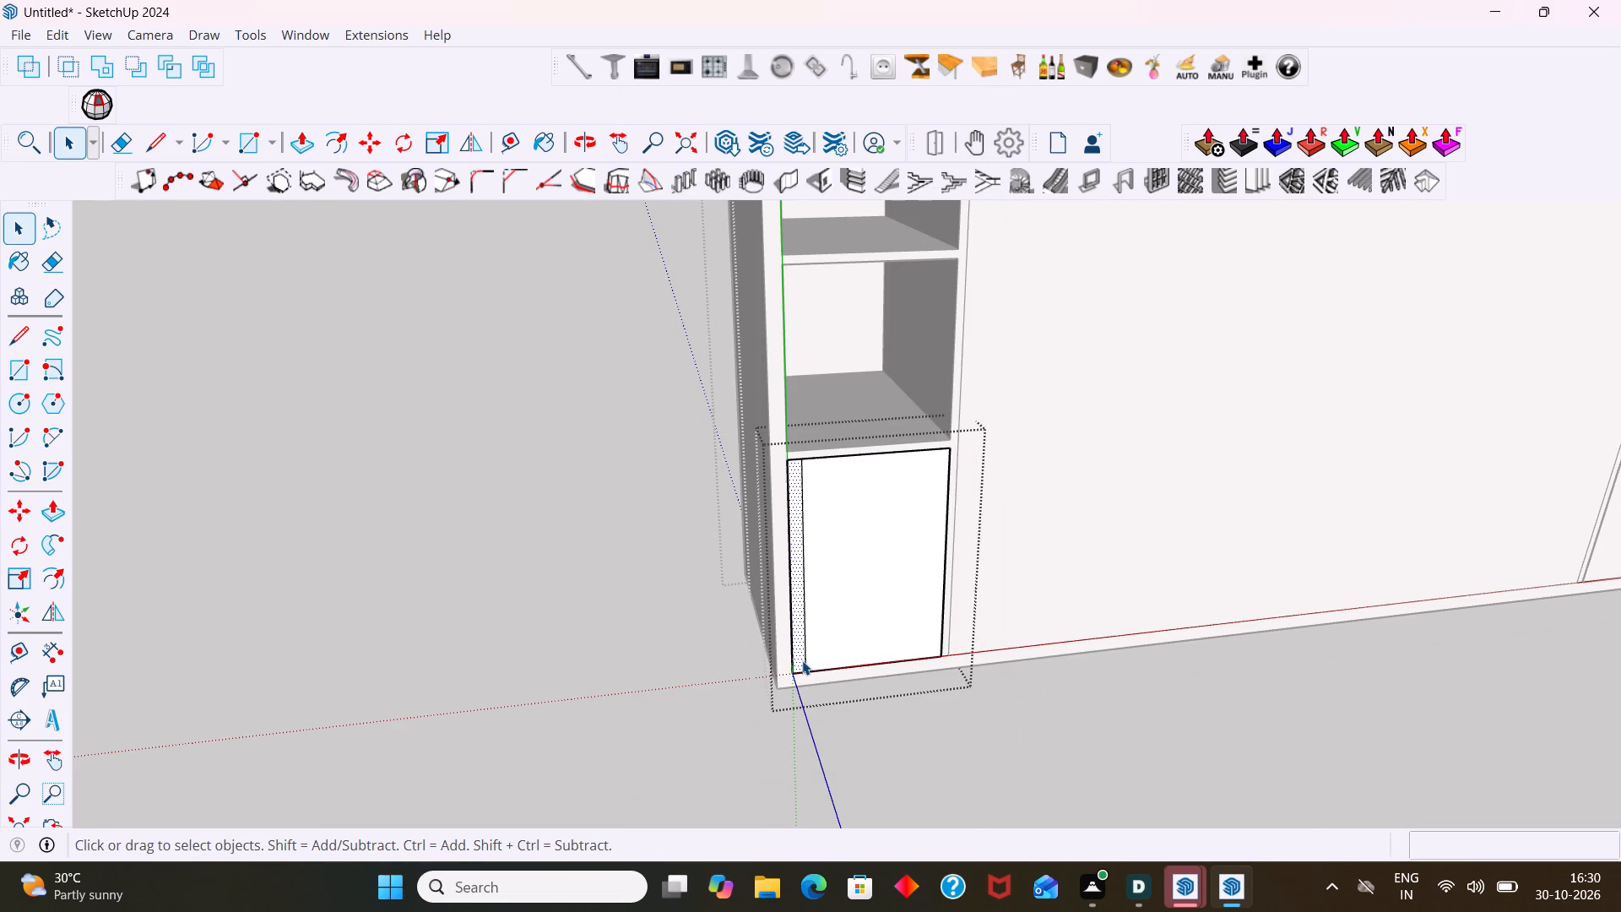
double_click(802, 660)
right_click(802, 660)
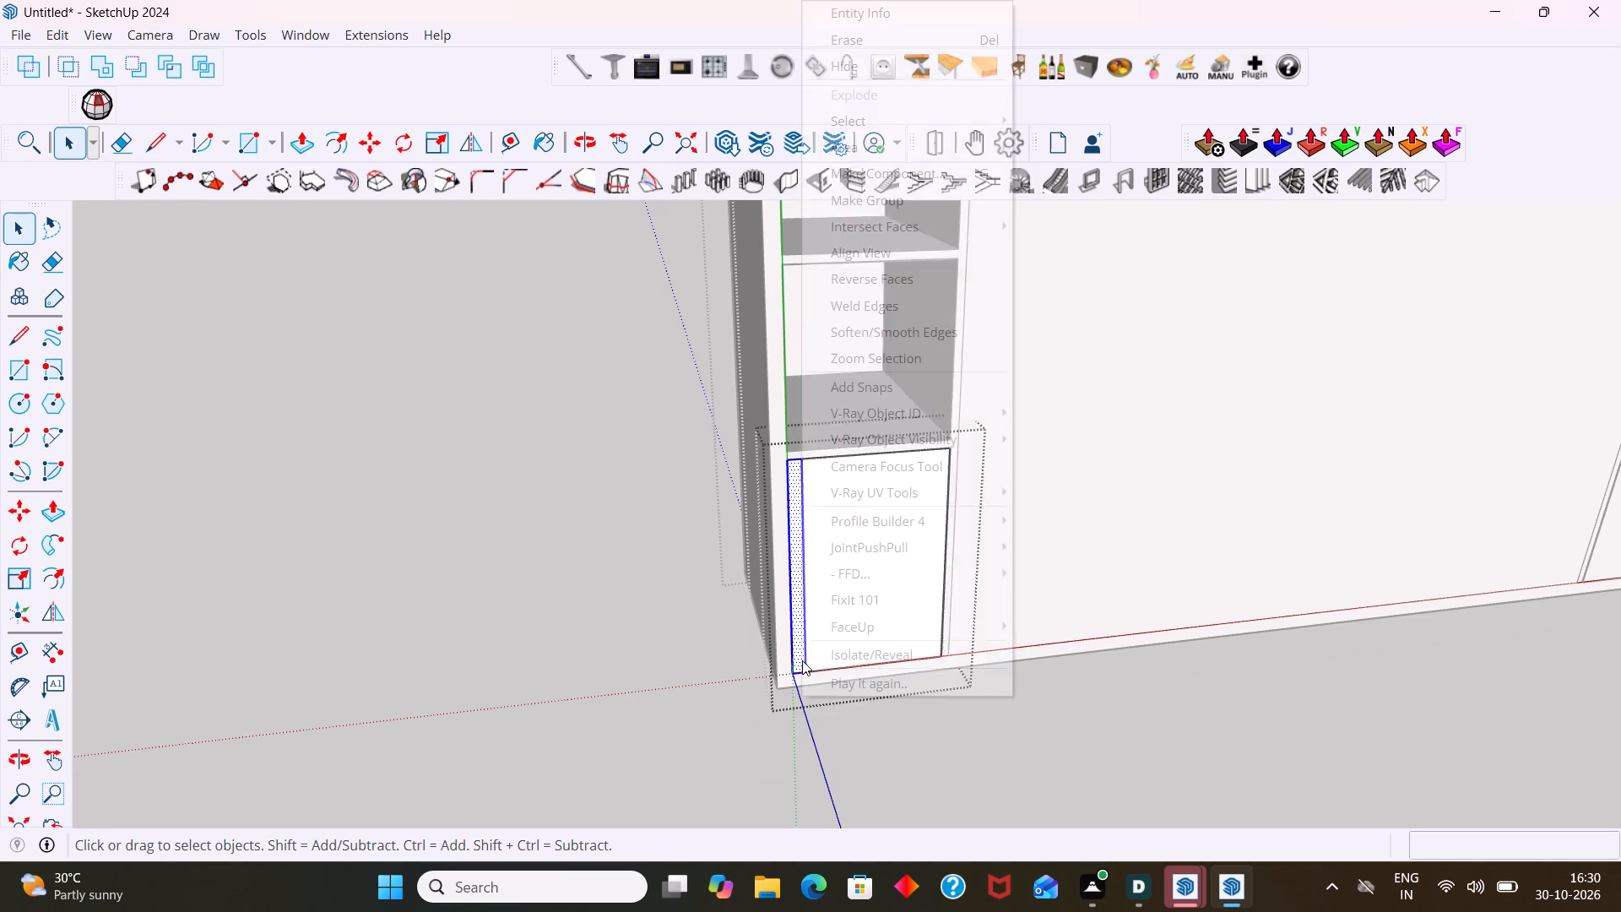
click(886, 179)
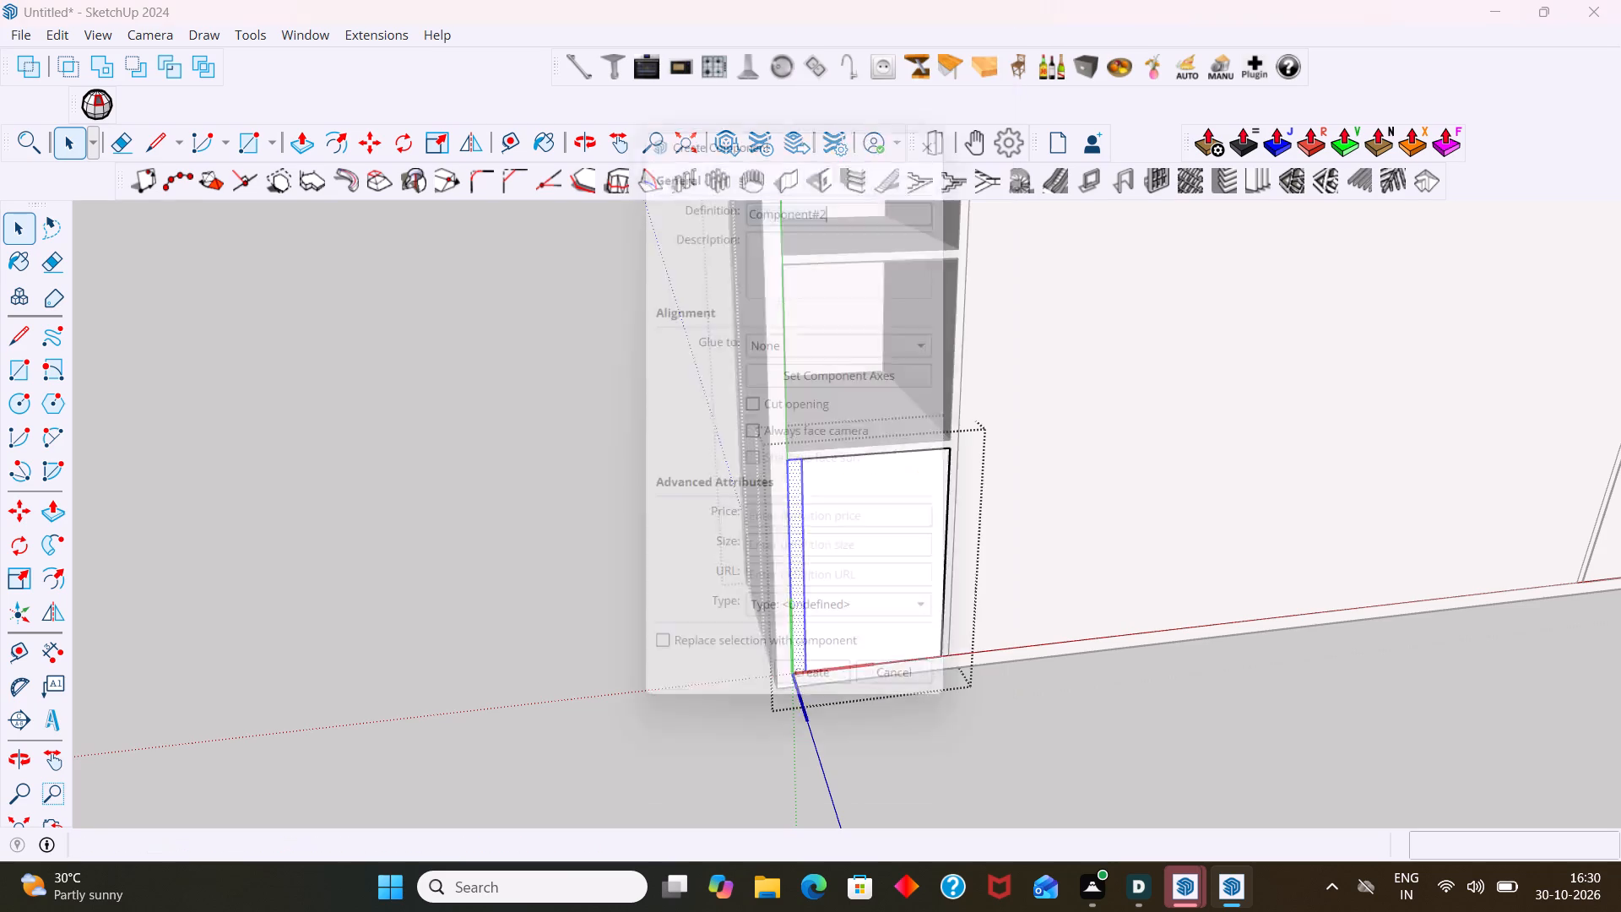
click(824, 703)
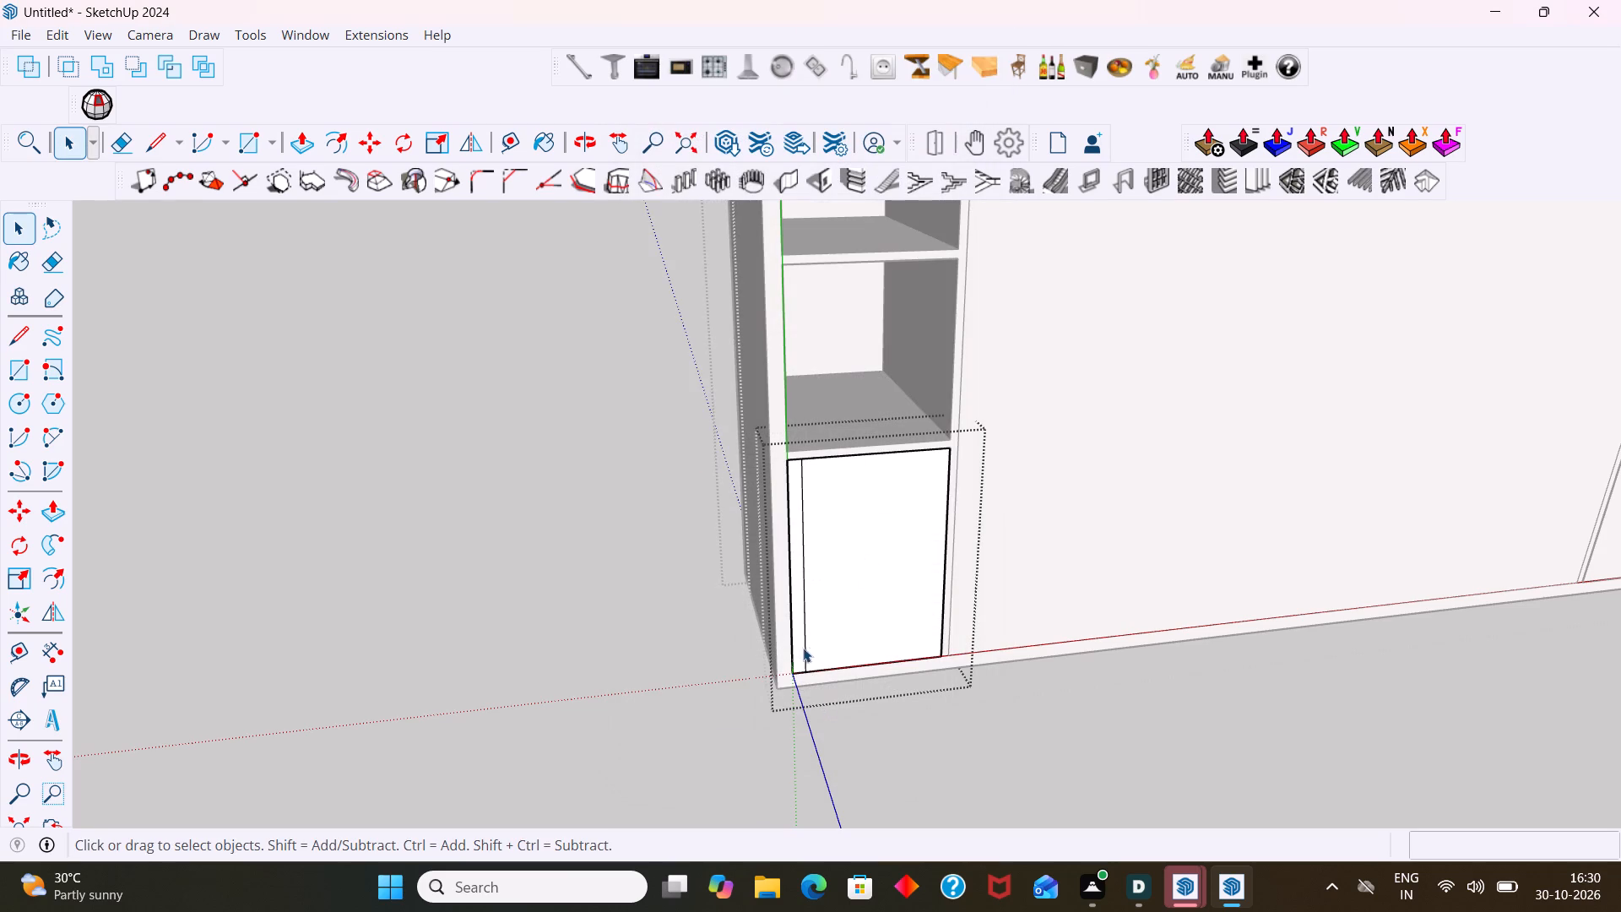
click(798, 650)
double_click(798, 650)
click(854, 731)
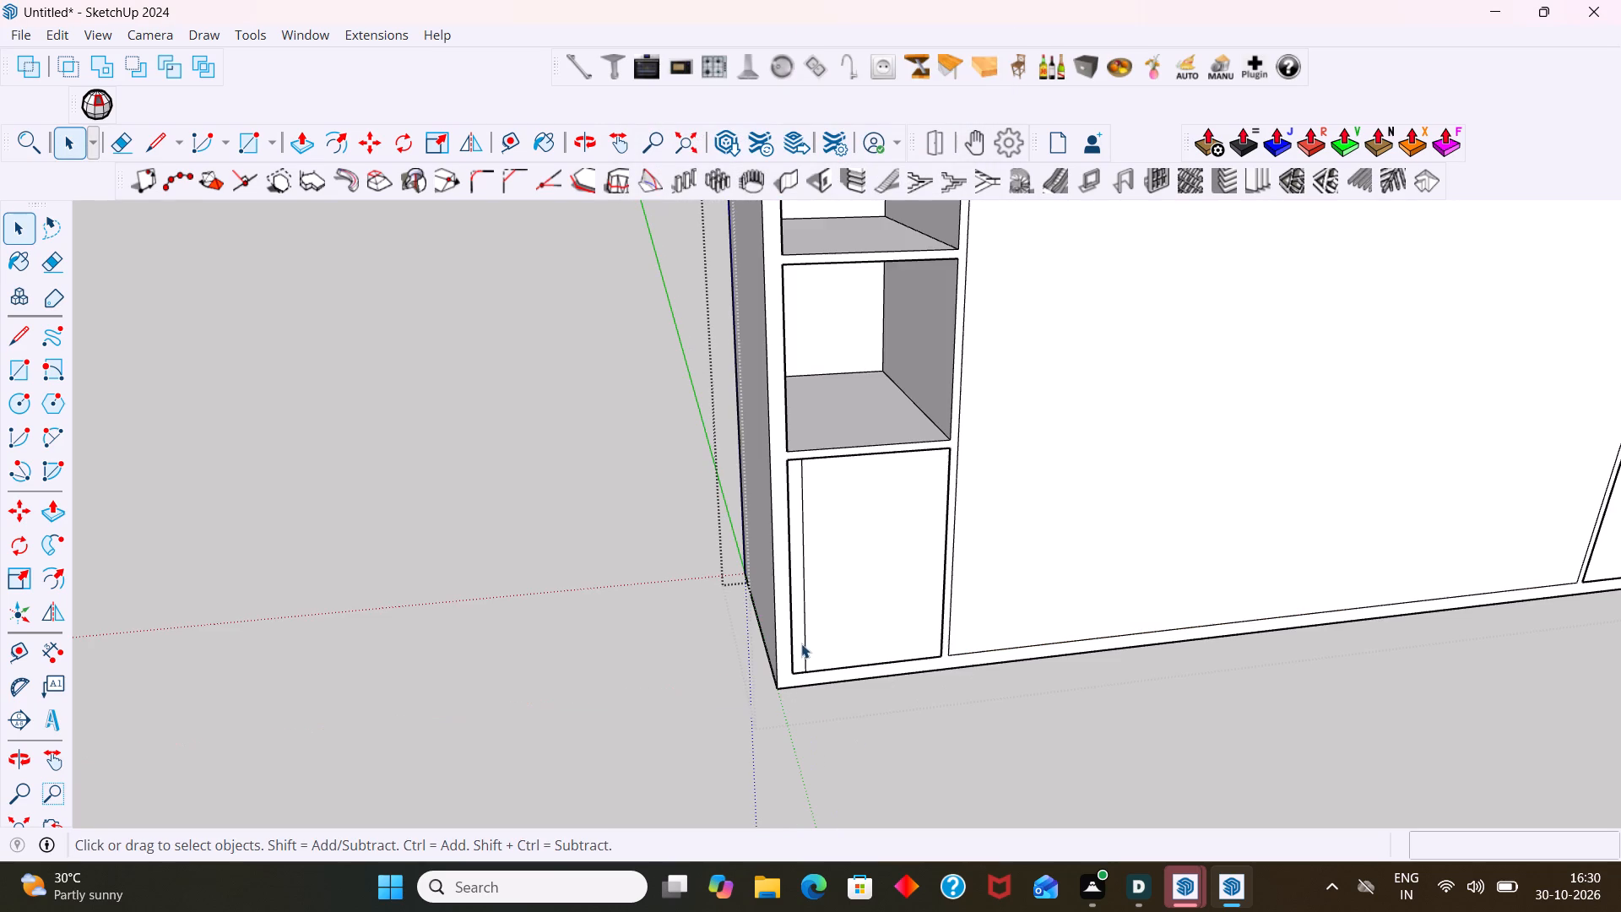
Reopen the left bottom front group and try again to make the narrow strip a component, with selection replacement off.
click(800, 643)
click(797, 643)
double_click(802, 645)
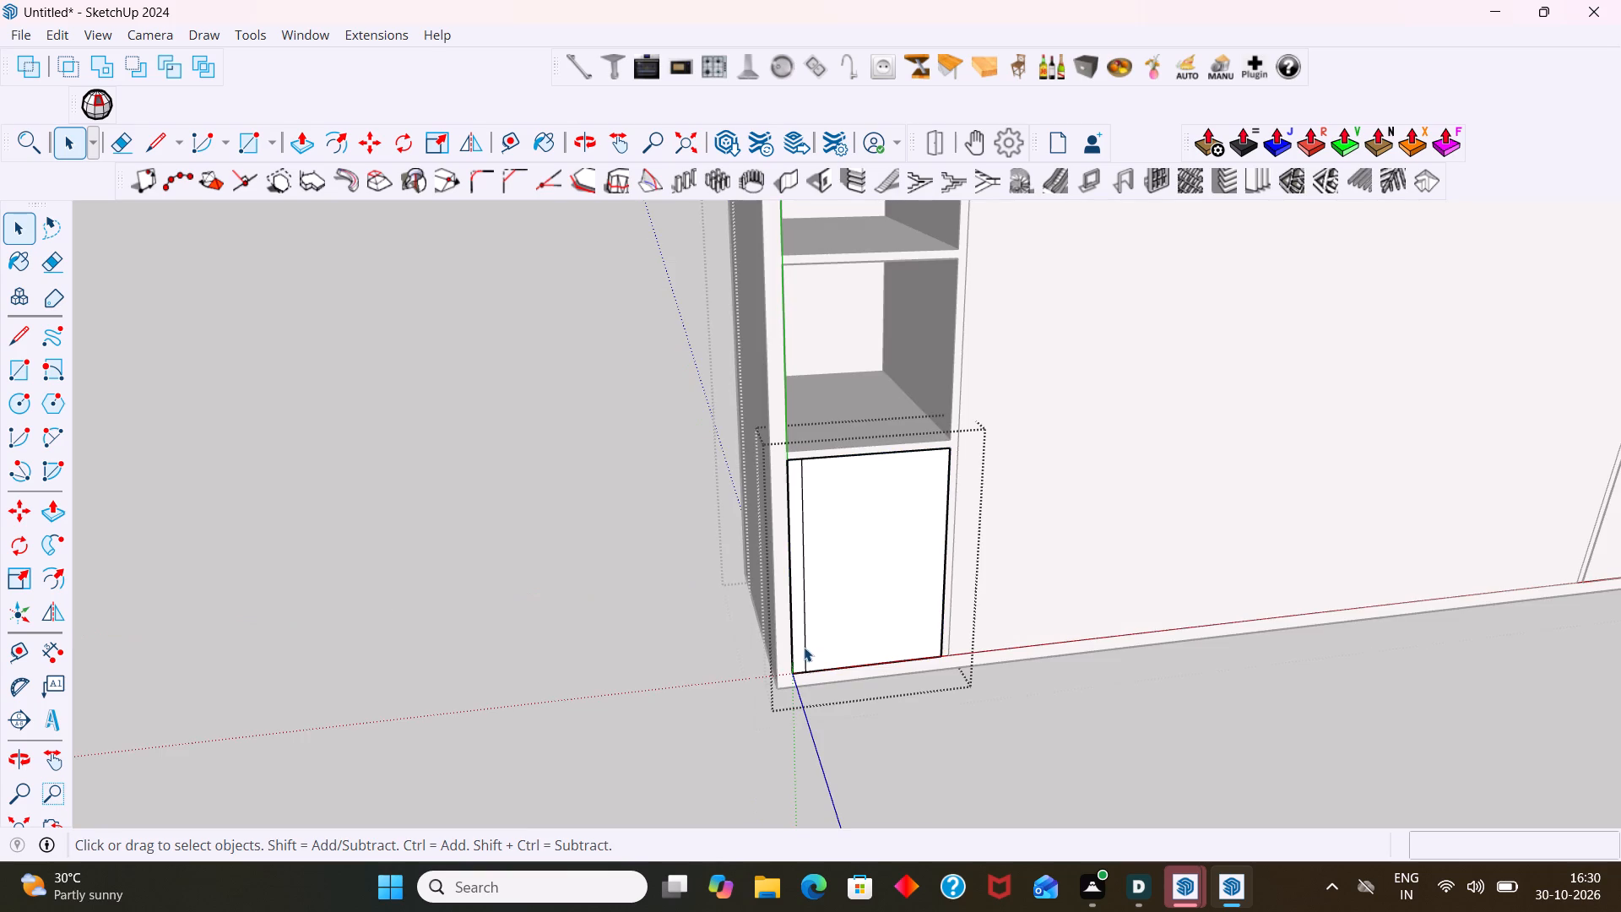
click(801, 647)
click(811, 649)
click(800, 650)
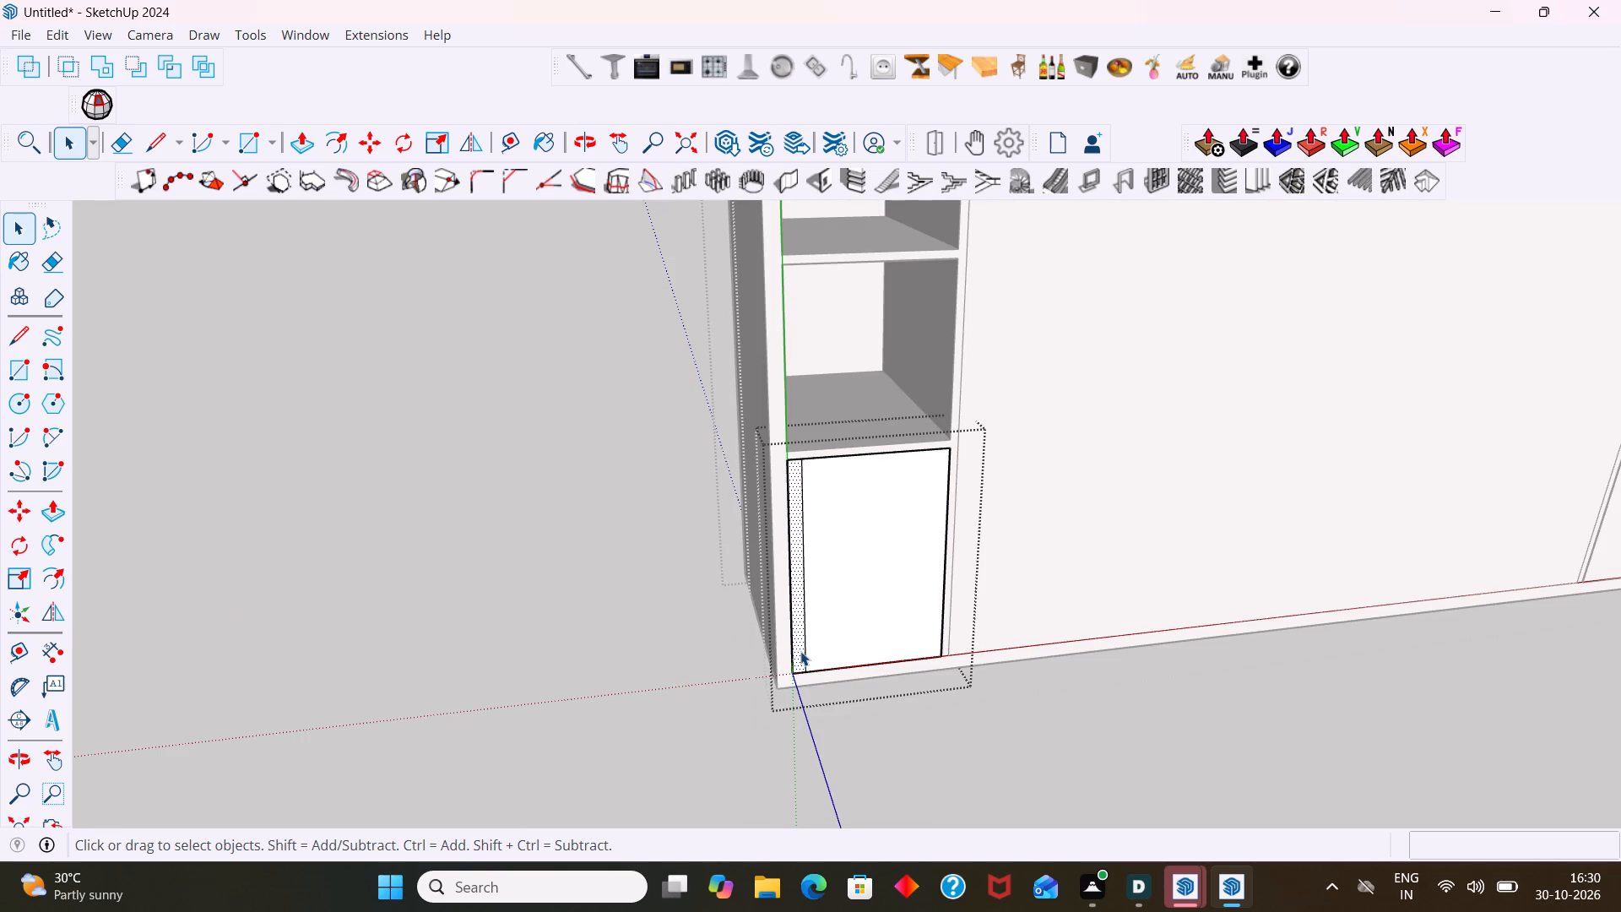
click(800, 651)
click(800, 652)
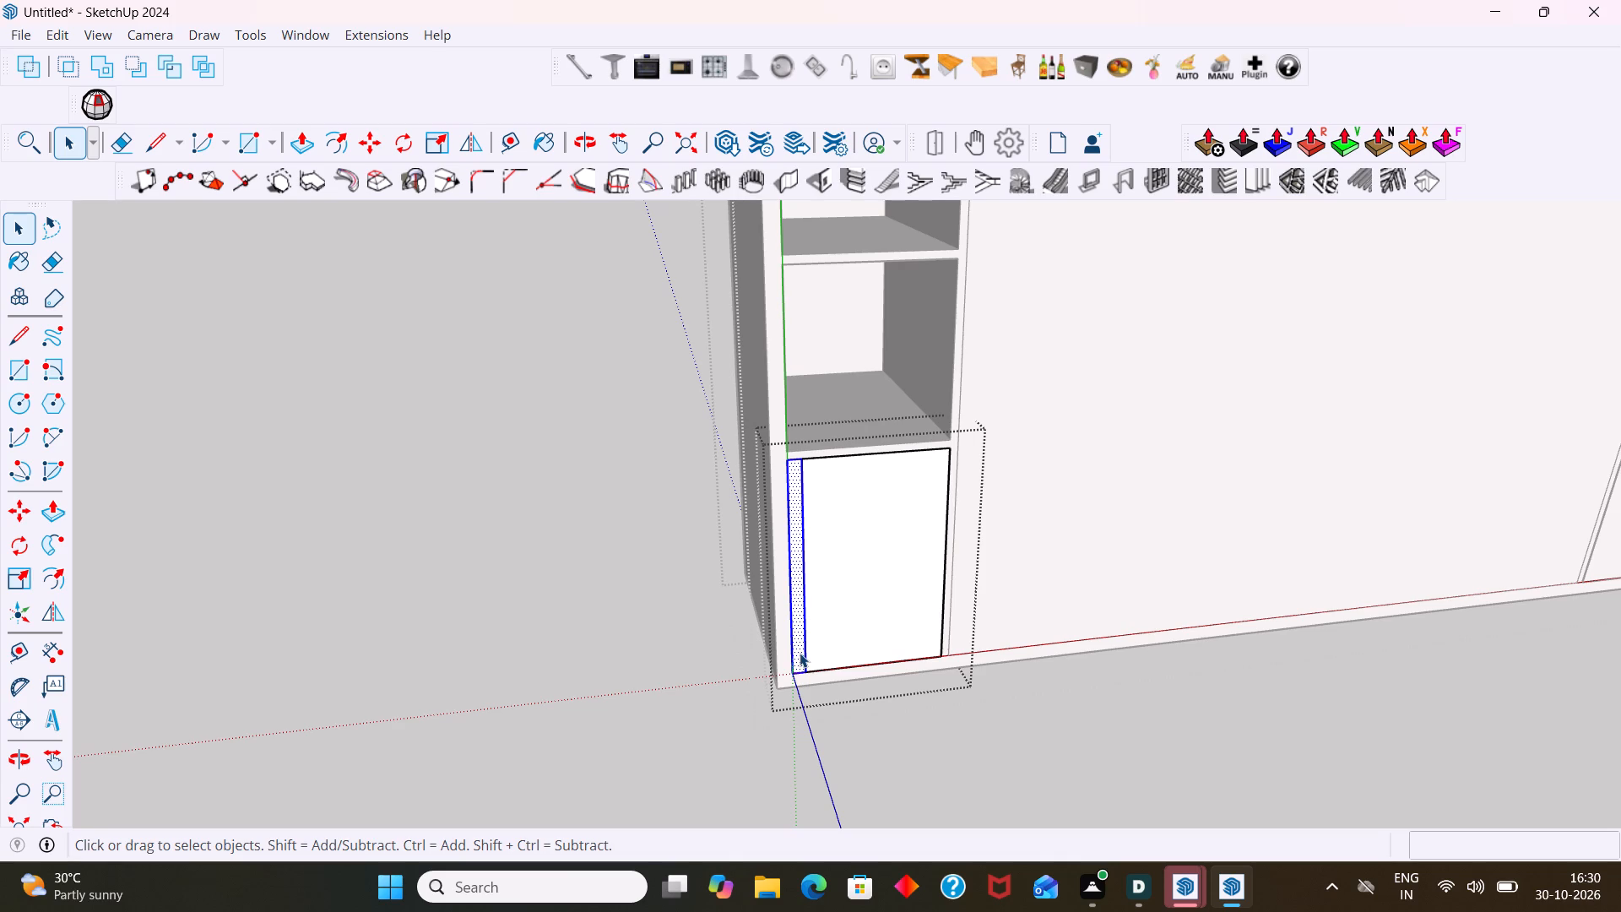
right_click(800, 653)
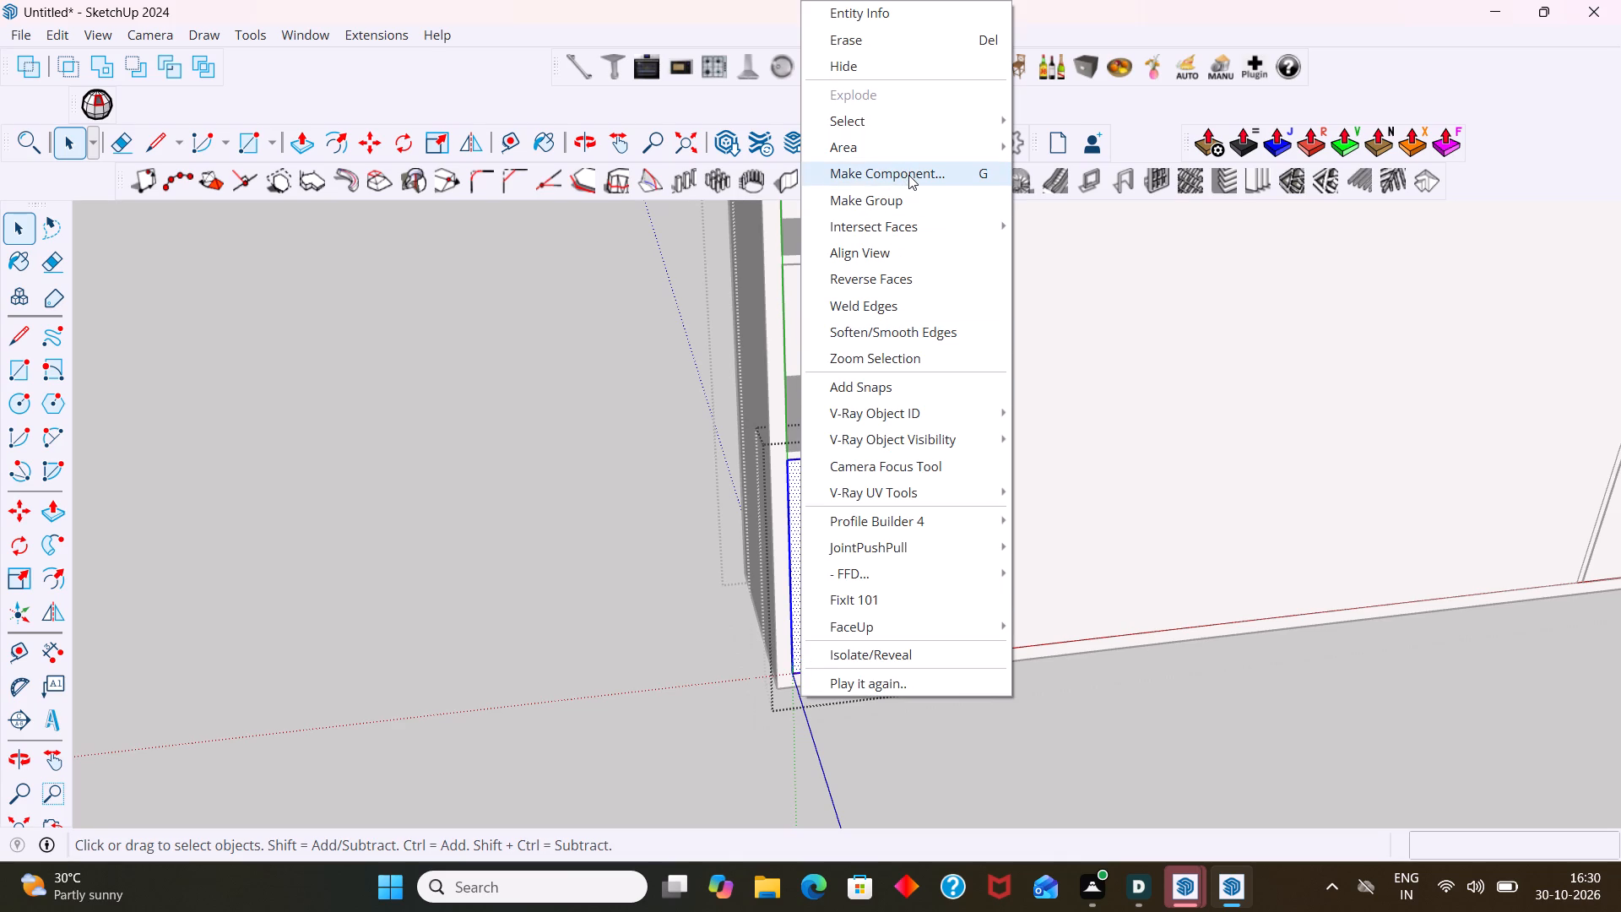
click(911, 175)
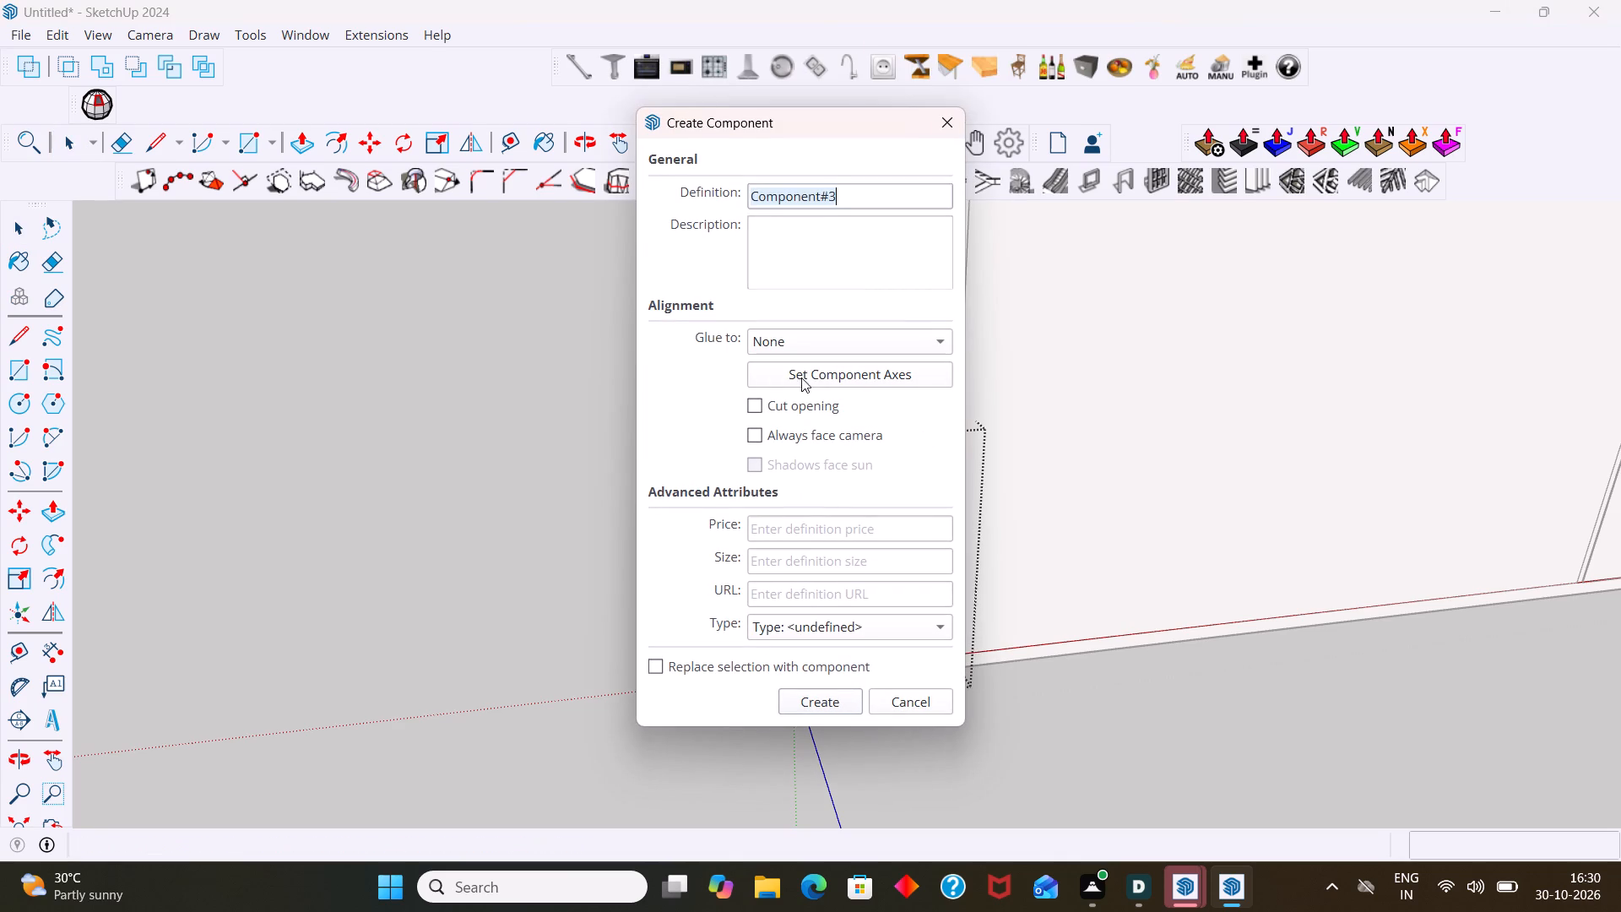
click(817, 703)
Make a nested group from the narrow strip and its edges, and close the left bottom front group.
click(801, 633)
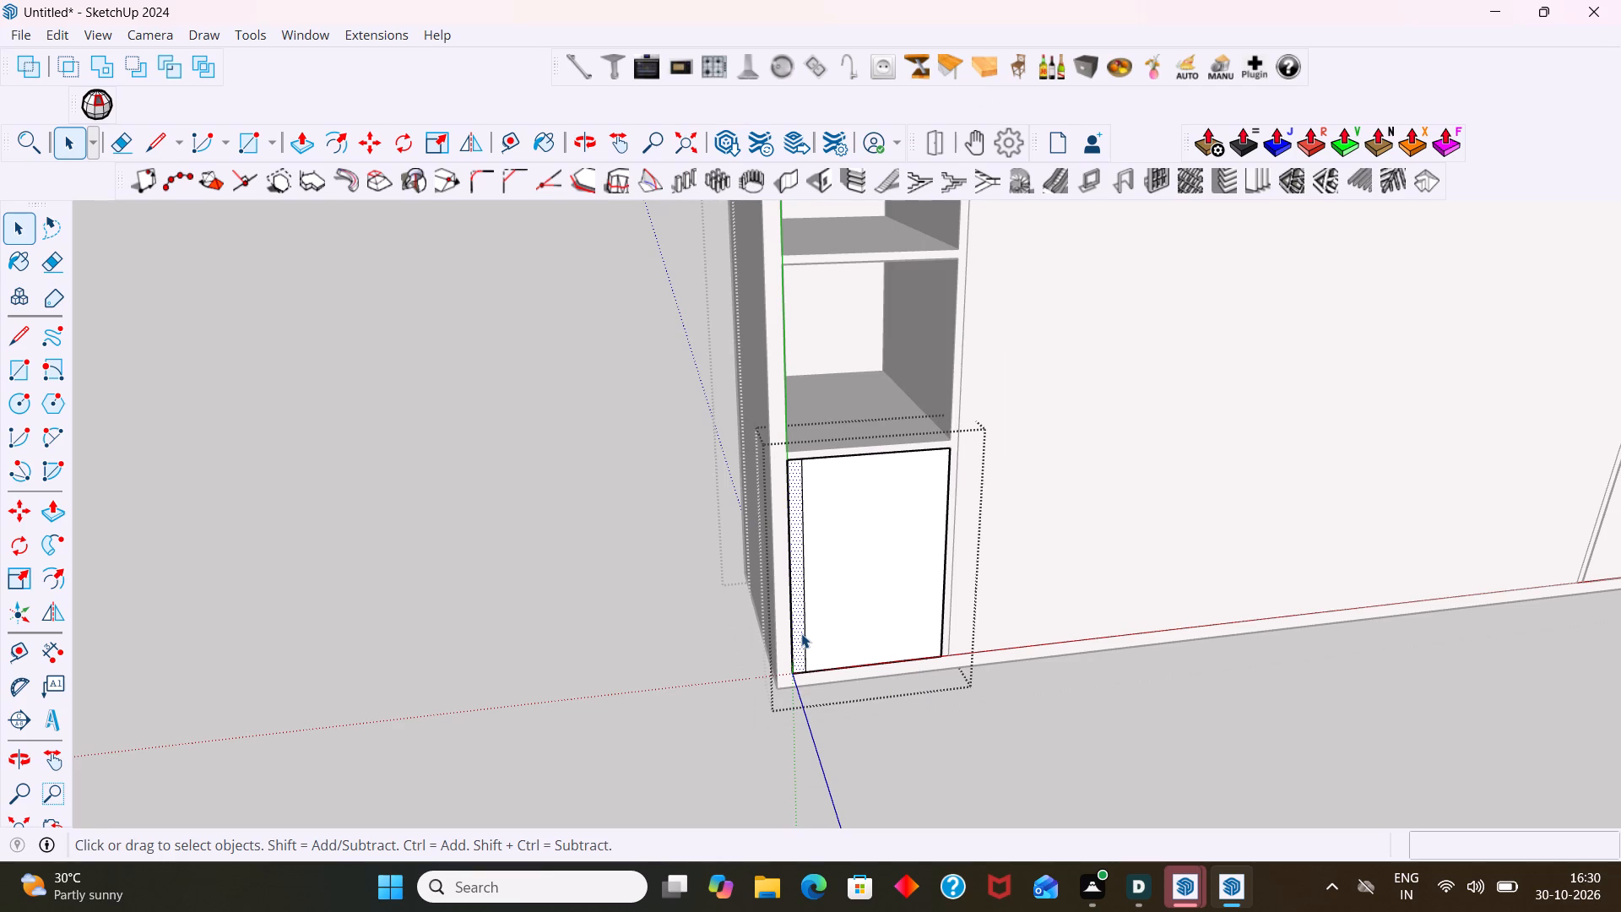
double_click(801, 633)
right_click(801, 633)
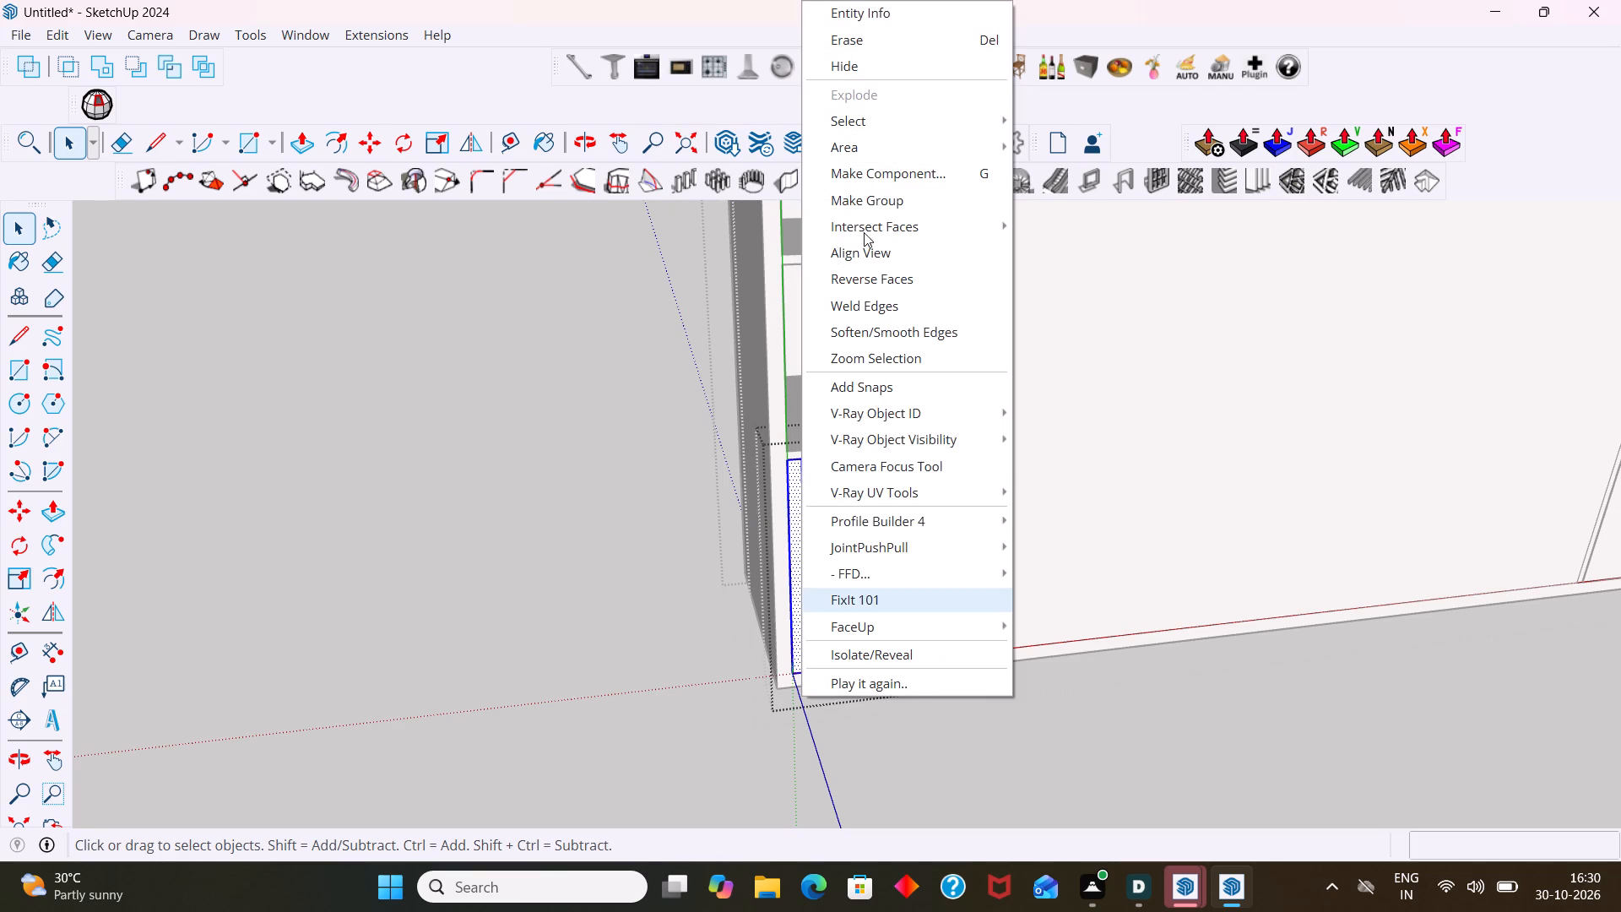
click(870, 199)
click(987, 772)
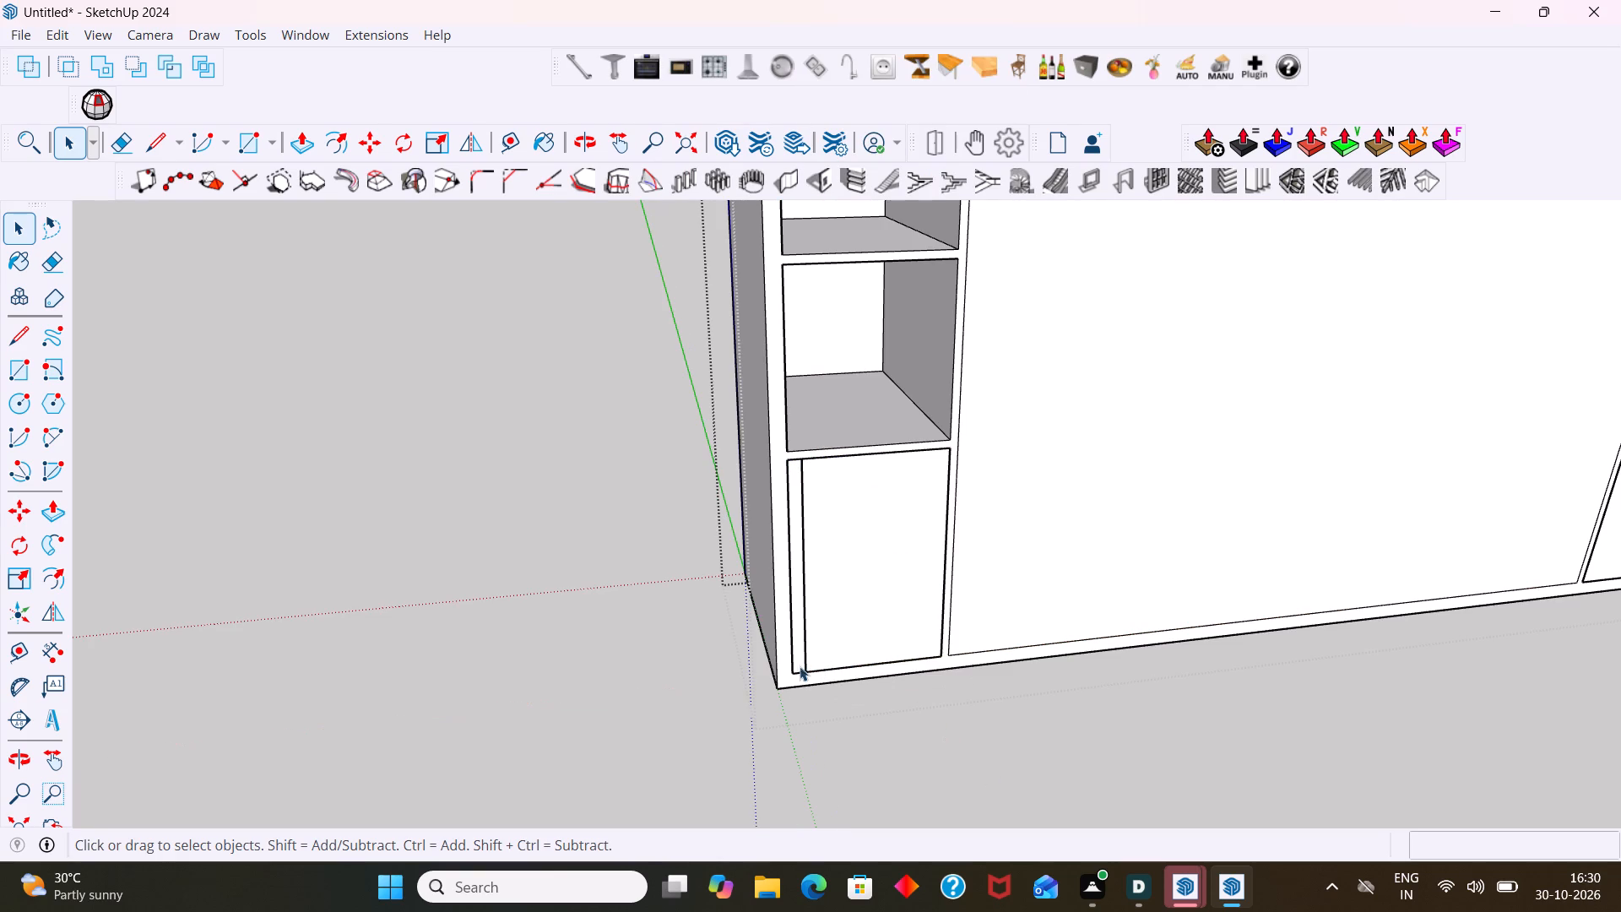
Reopen the left bottom front group and copy the strip group about 324 mm across to the front's right edge.
click(800, 655)
triple_click(800, 655)
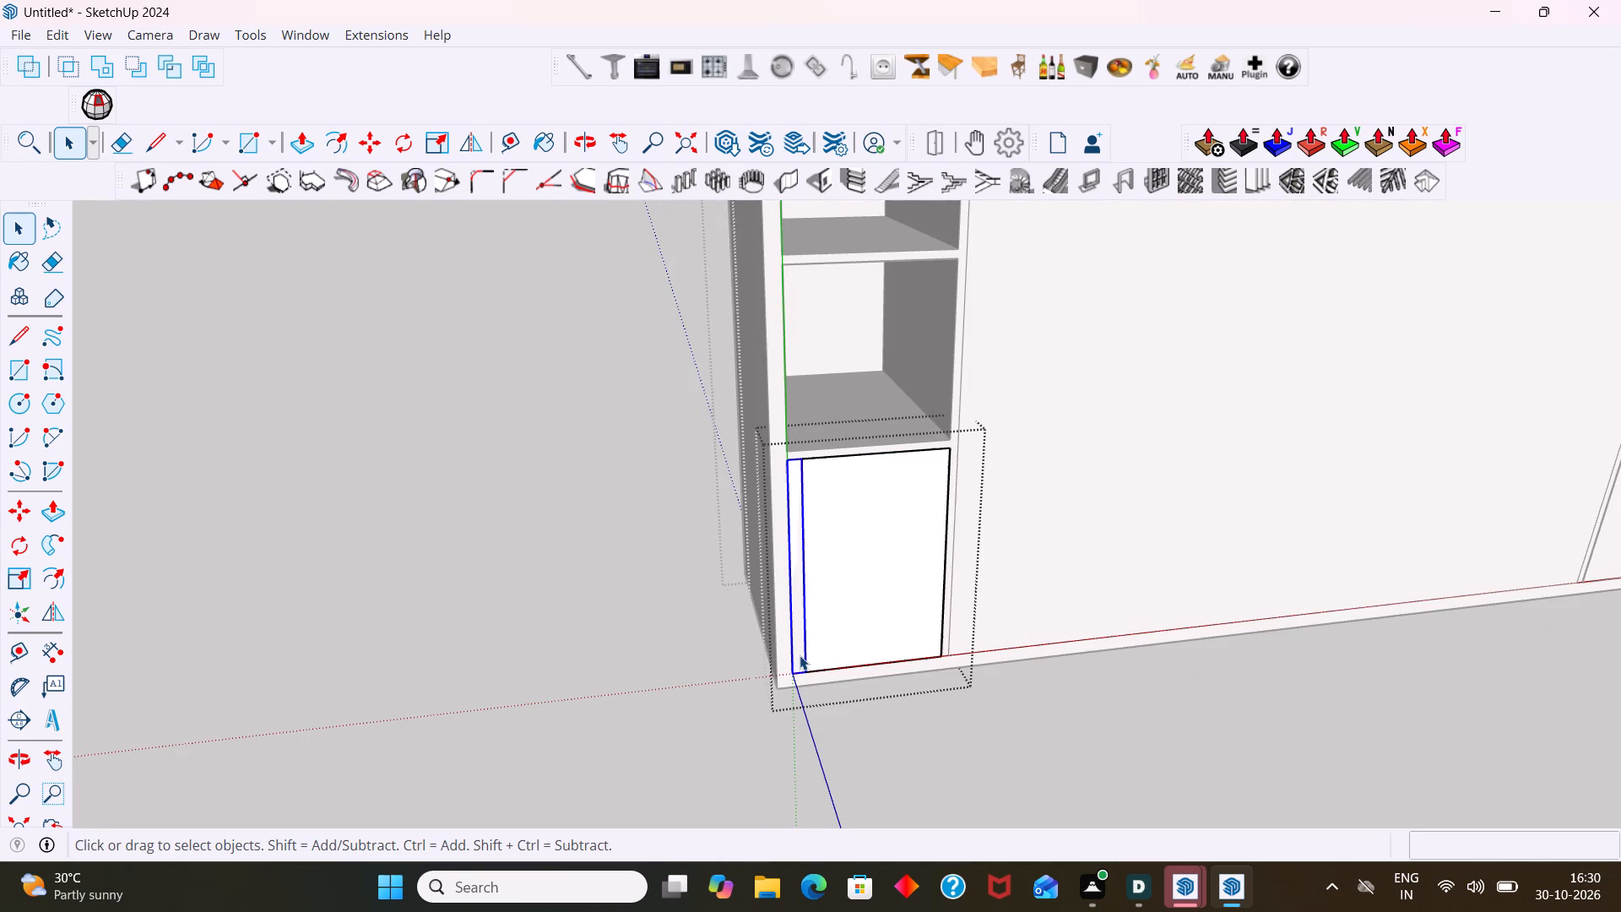
key(m)
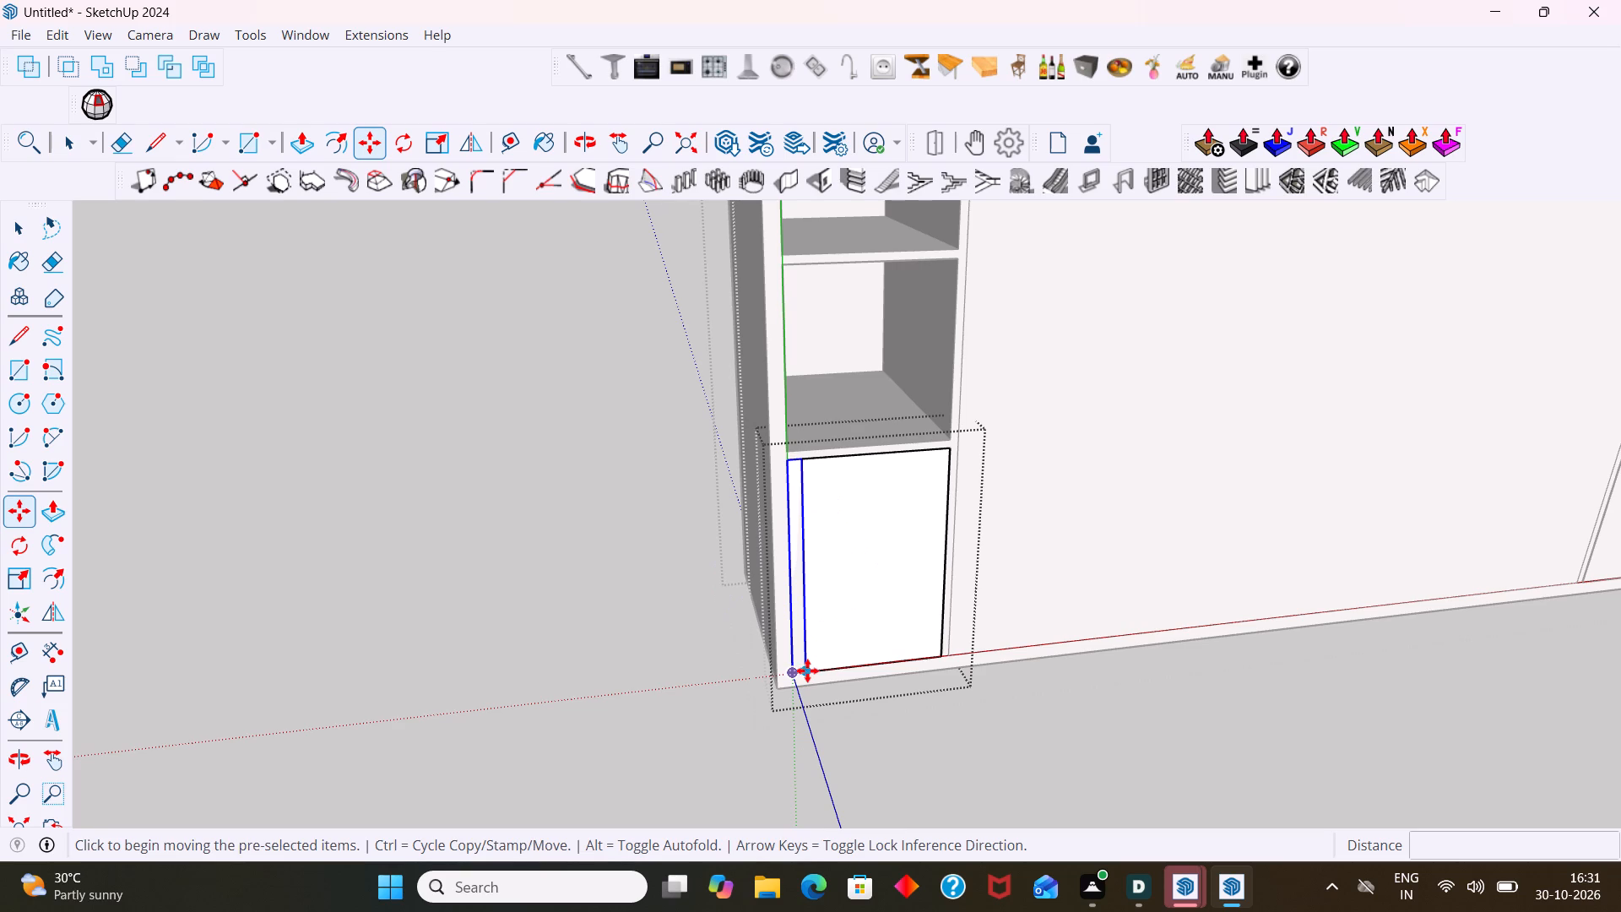
click(807, 670)
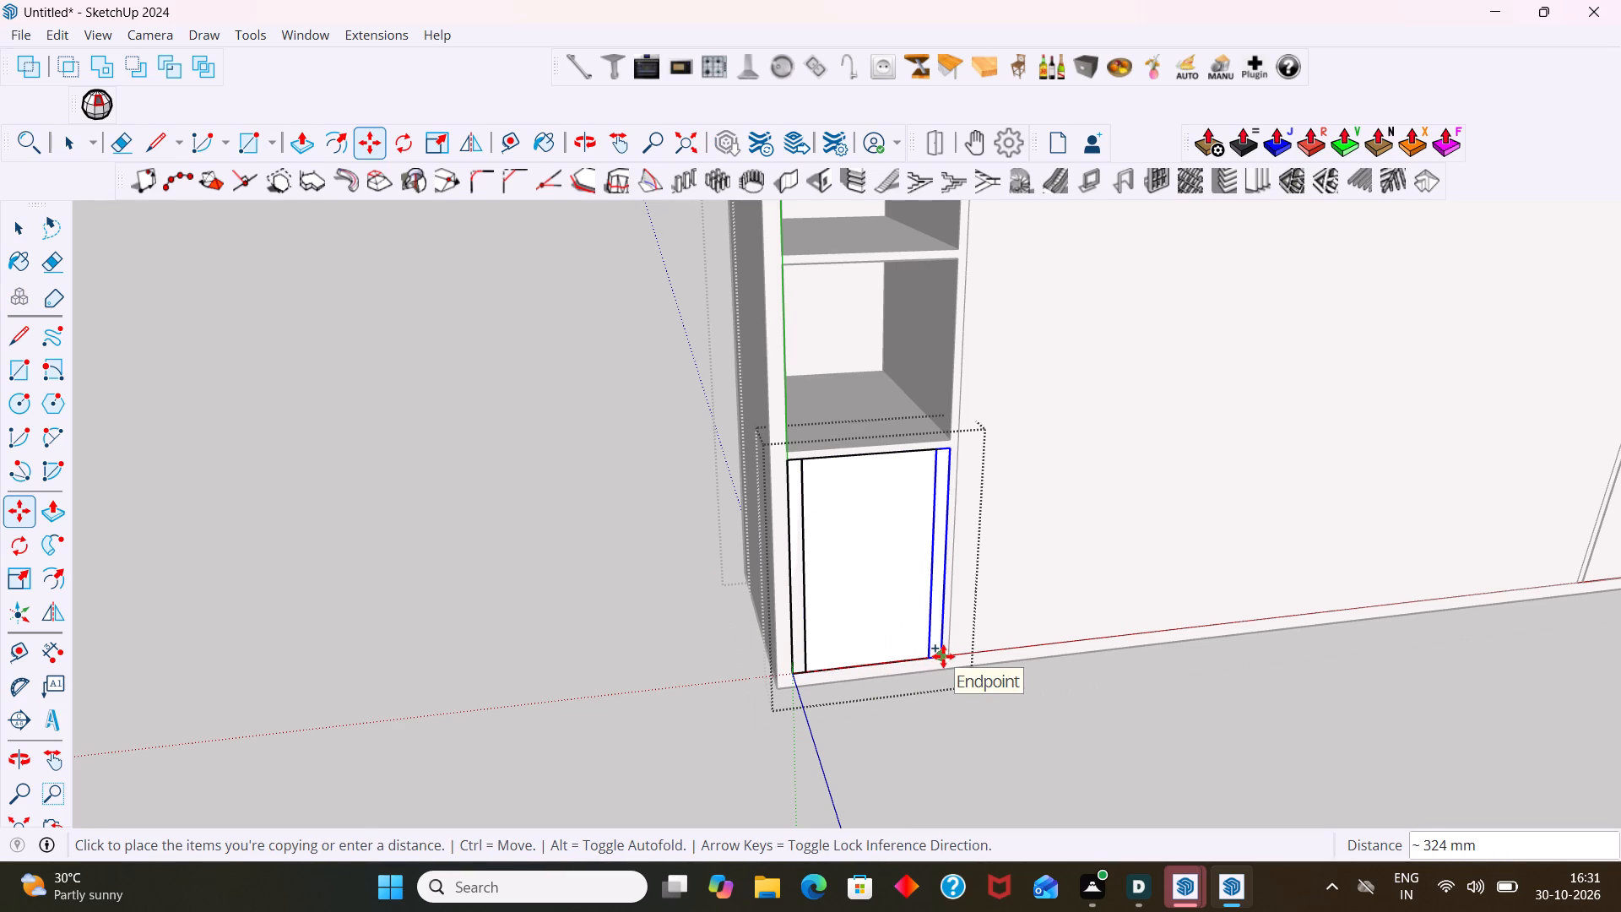
click(943, 656)
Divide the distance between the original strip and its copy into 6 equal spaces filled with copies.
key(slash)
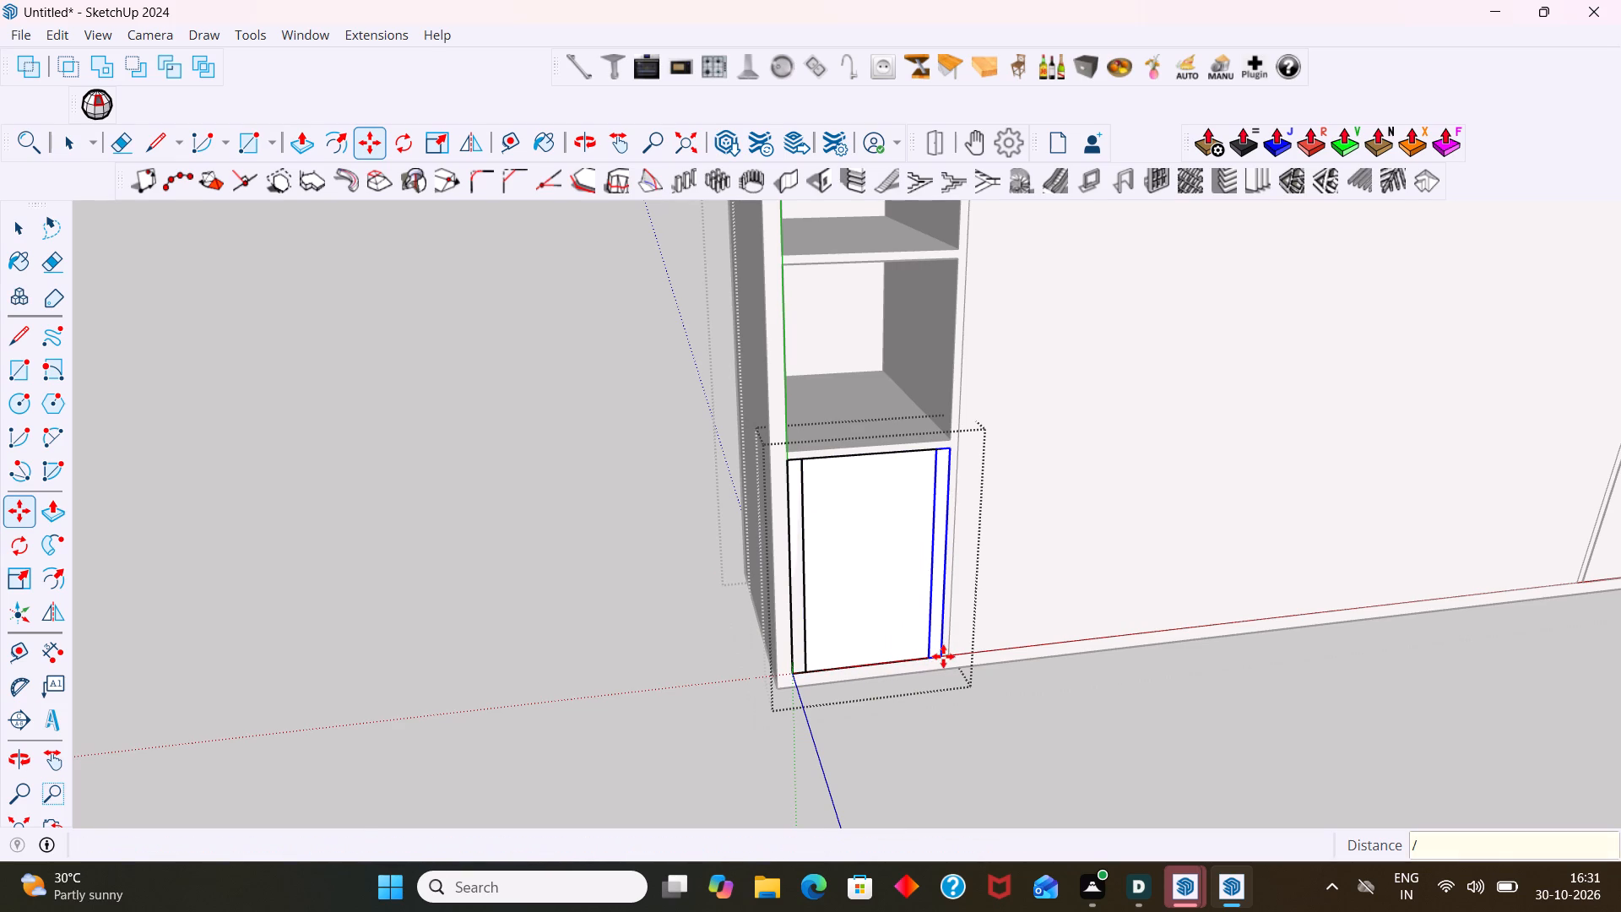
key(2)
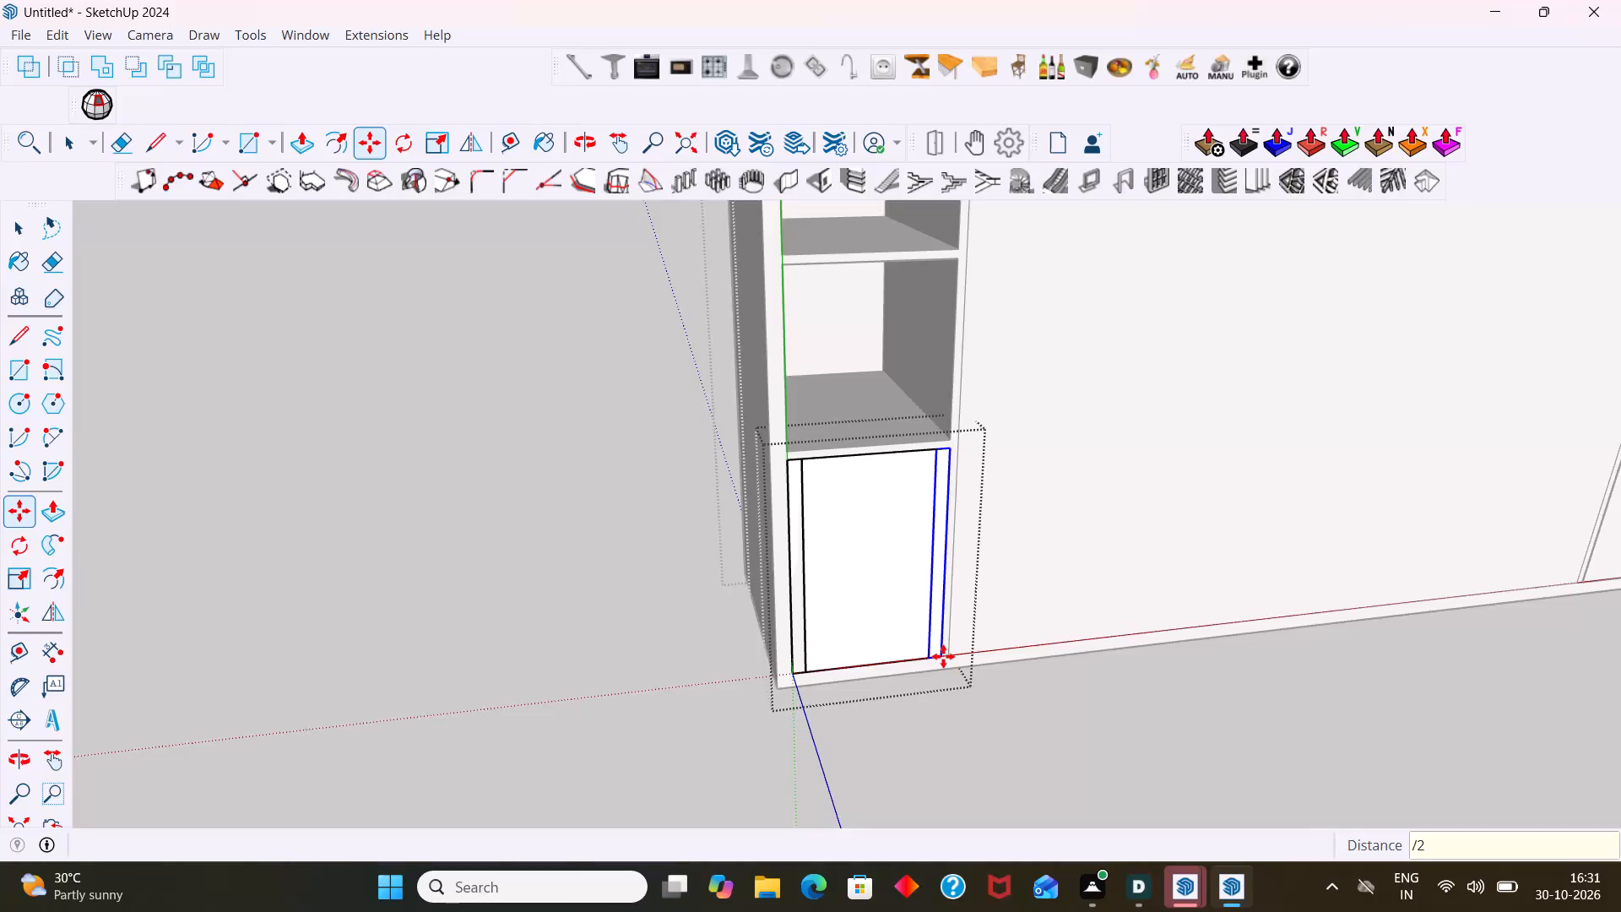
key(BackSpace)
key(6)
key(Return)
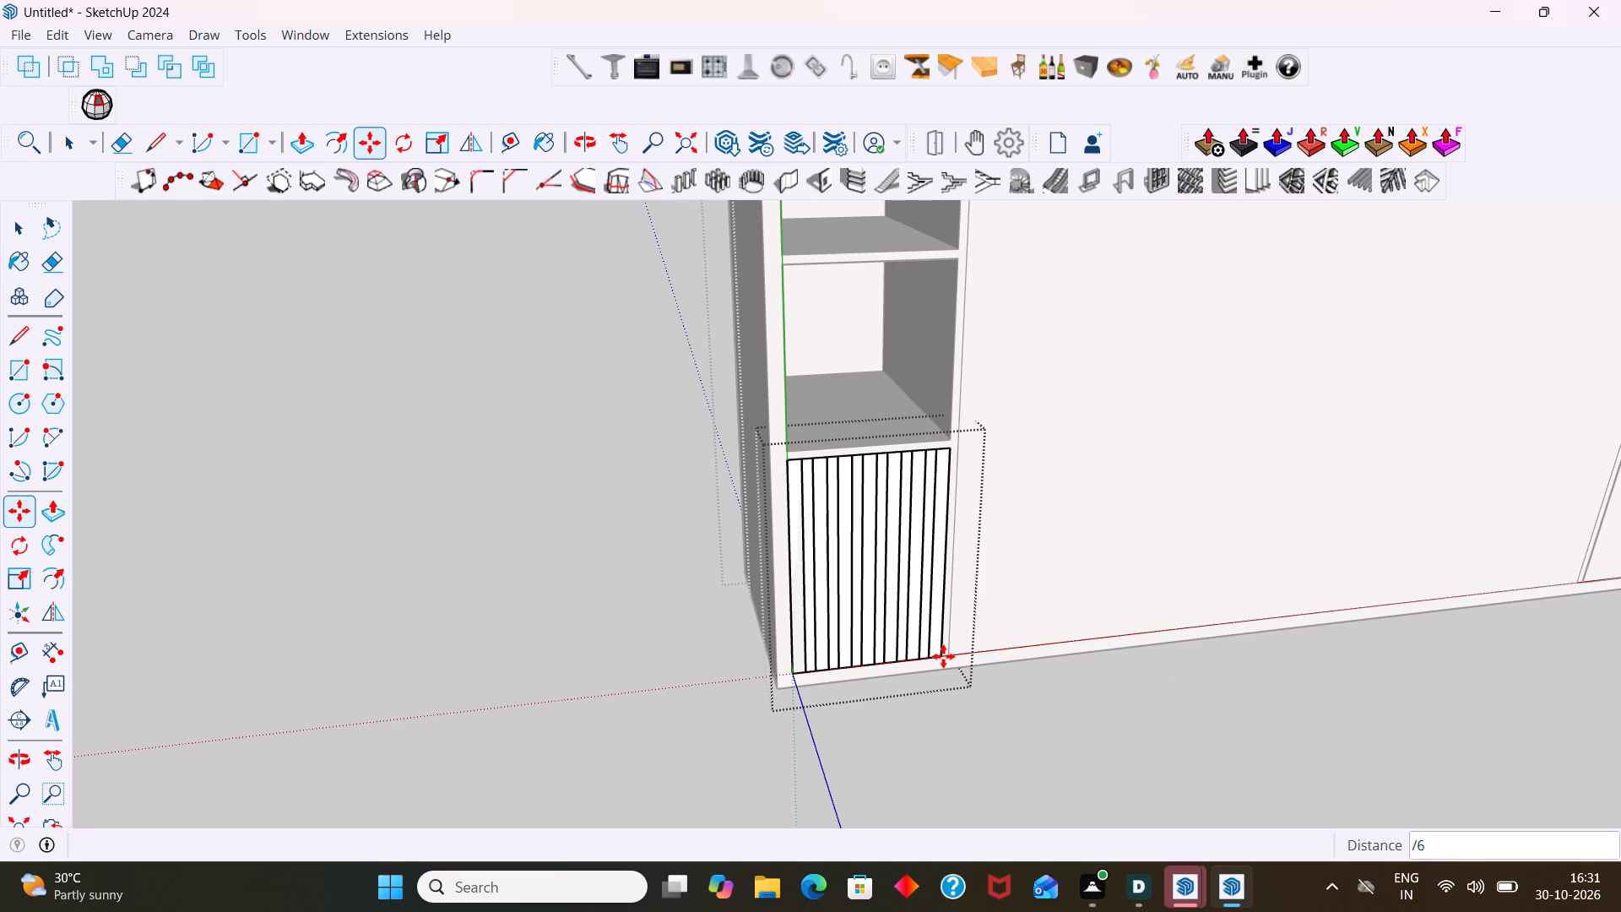
Set the strip array to 8 equal divisions and close the left bottom front group.
key(slash)
key(8)
key(Return)
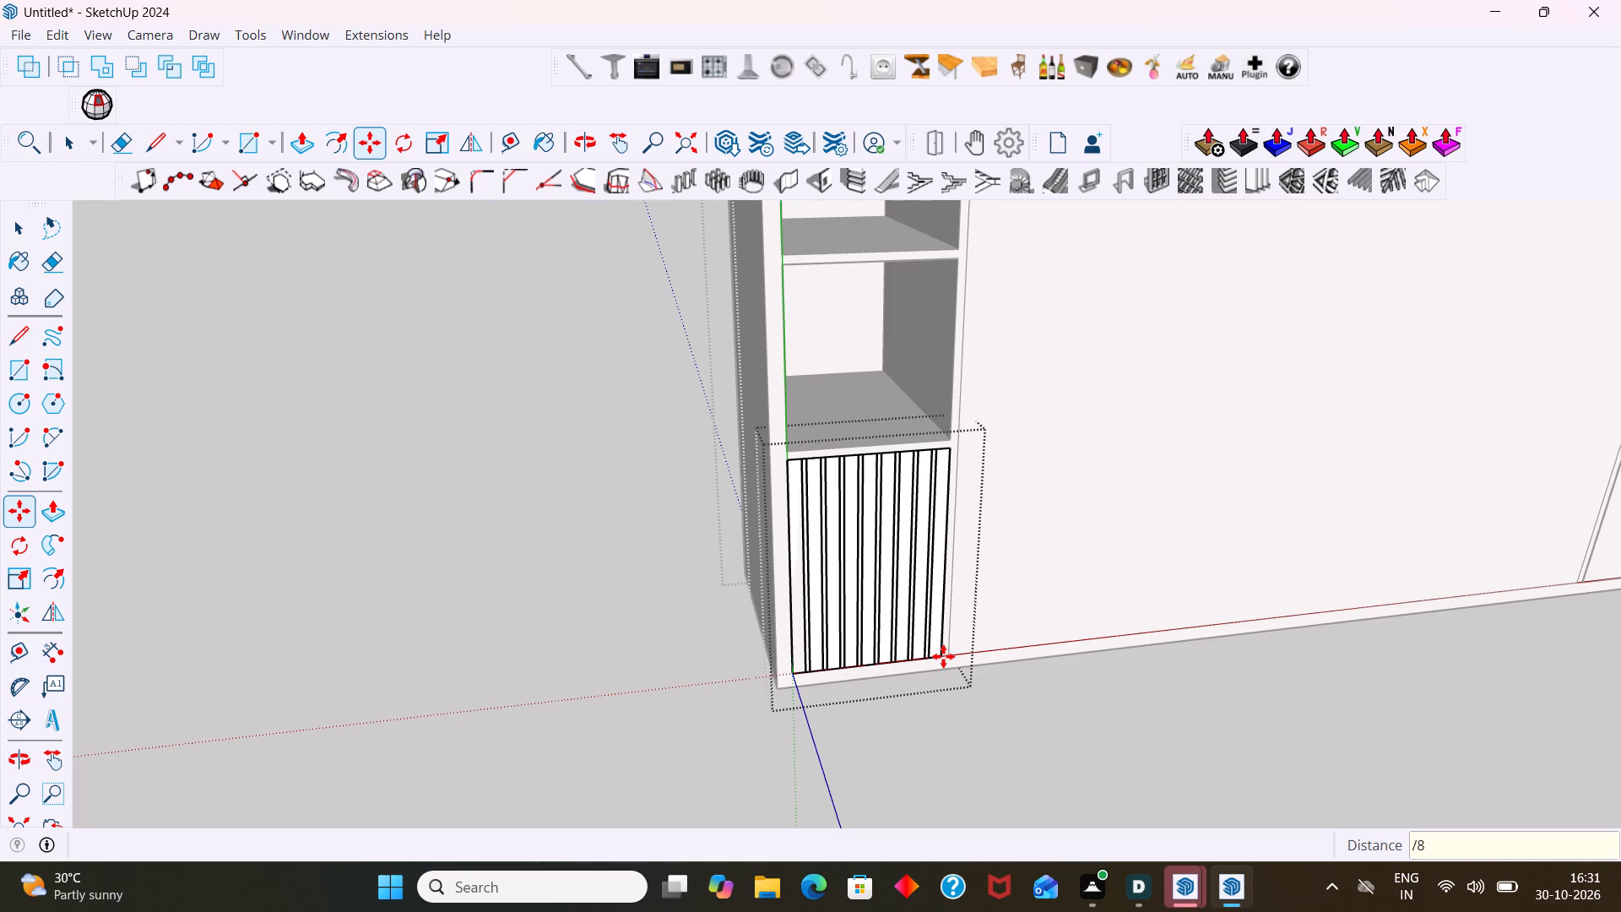
key(space)
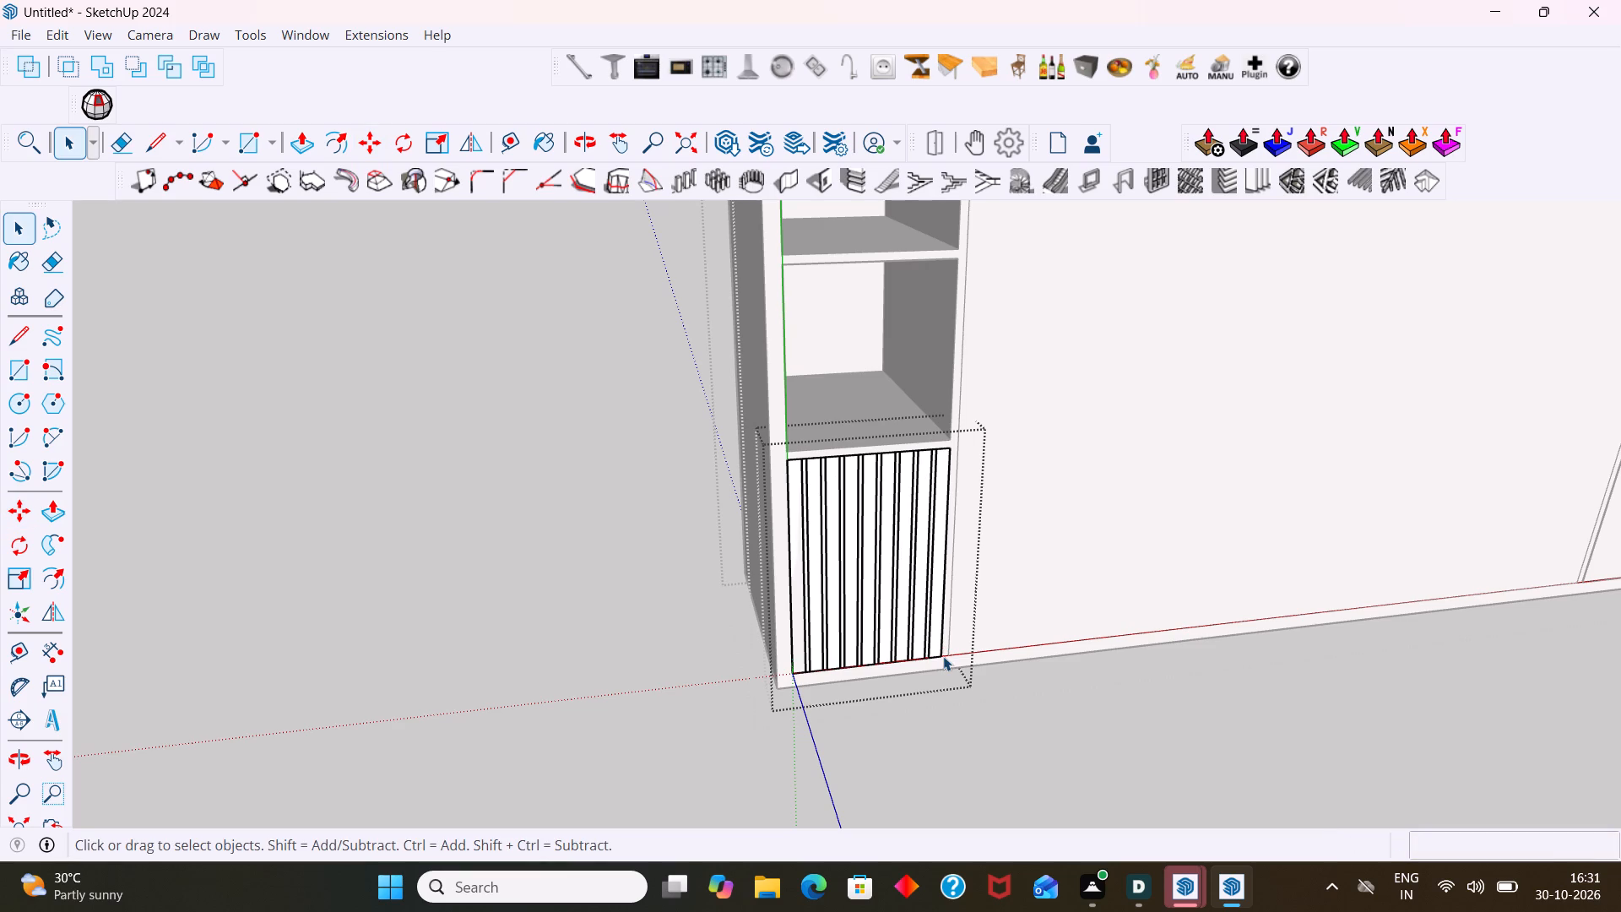
click(956, 724)
Open the left bottom front group and its leftmost strip group, and extrude the strip's face outward 18 mm.
scroll(956, 723, down, 4)
shift+middle_drag(949, 705, 664, 628)
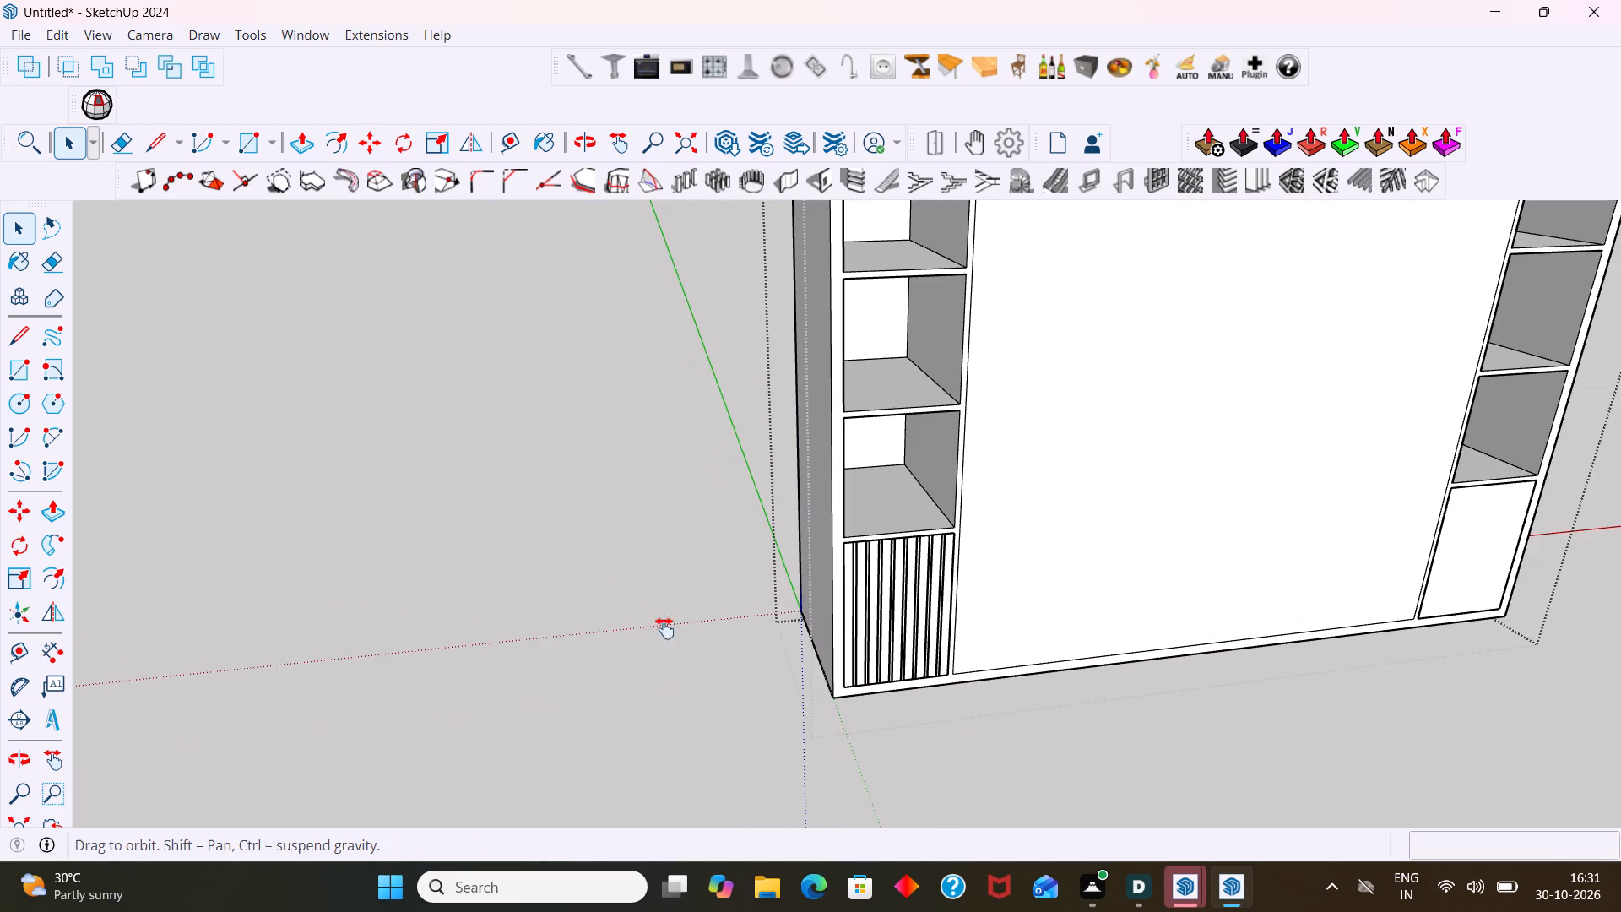
shift+middle_drag(664, 628, 655, 627)
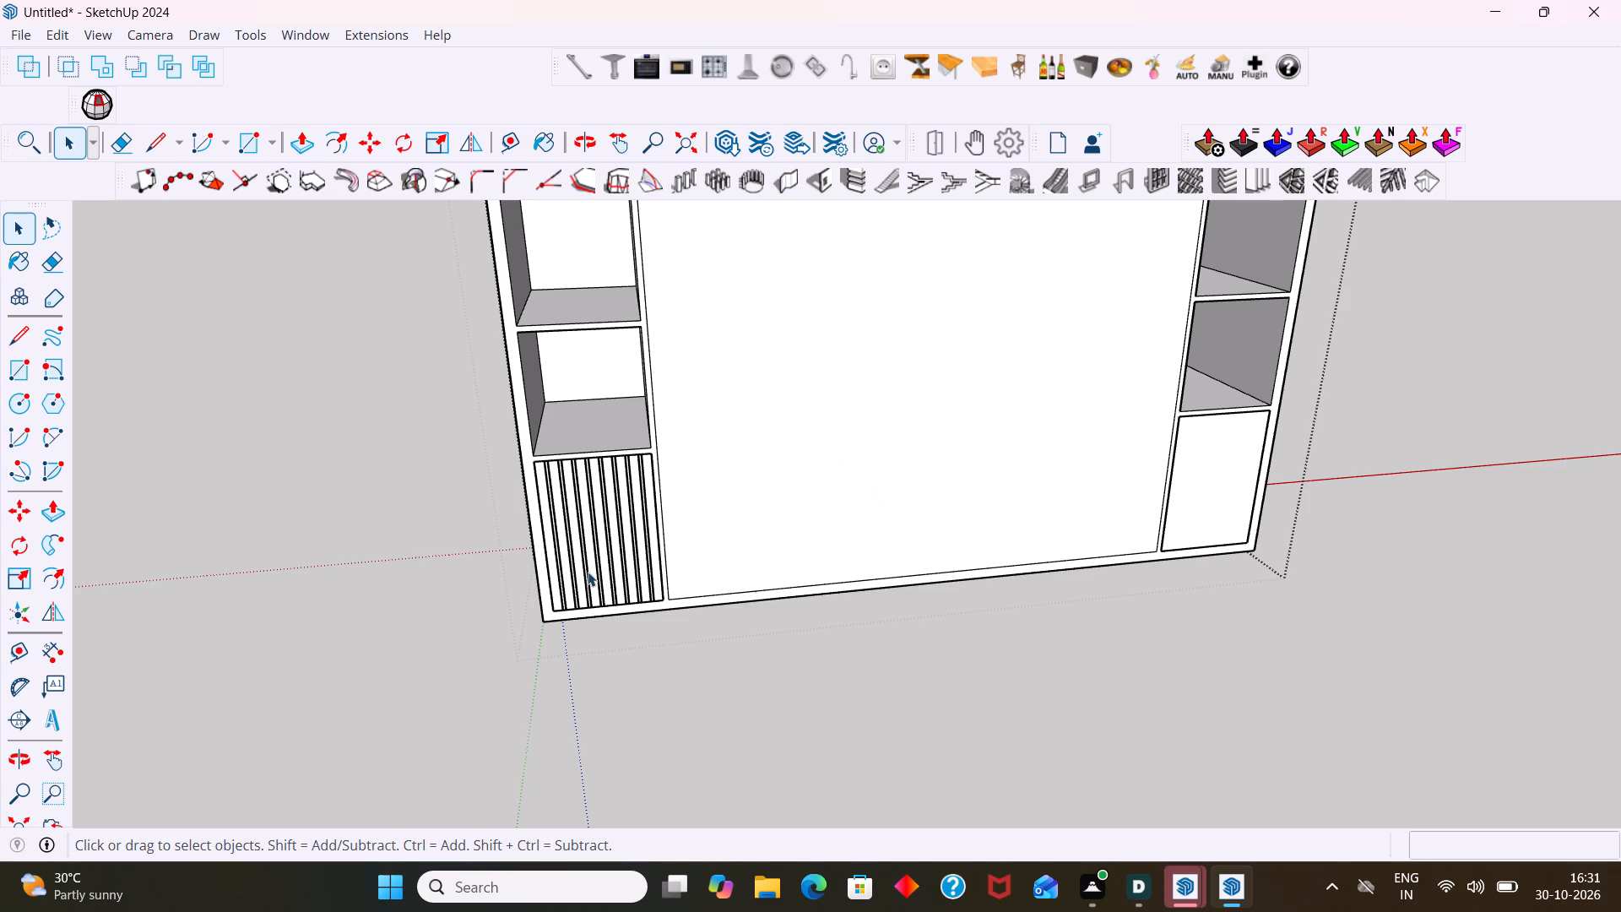
scroll(528, 504, up, 6)
middle_drag(551, 499, 533, 564)
scroll(535, 524, up, 10)
double_click(534, 512)
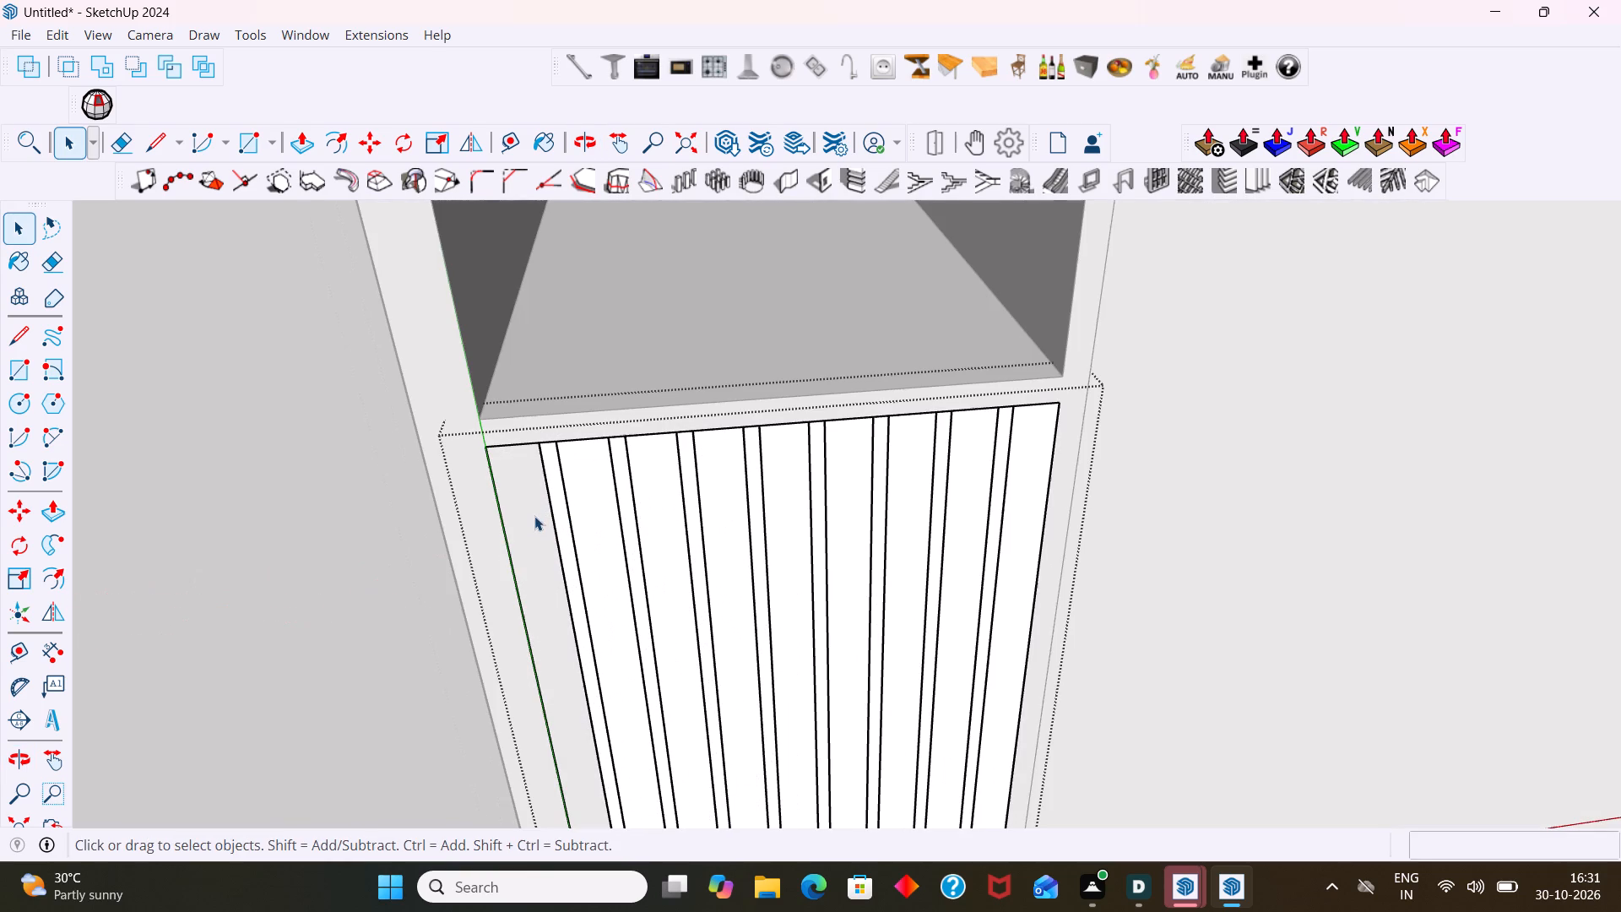
click(534, 518)
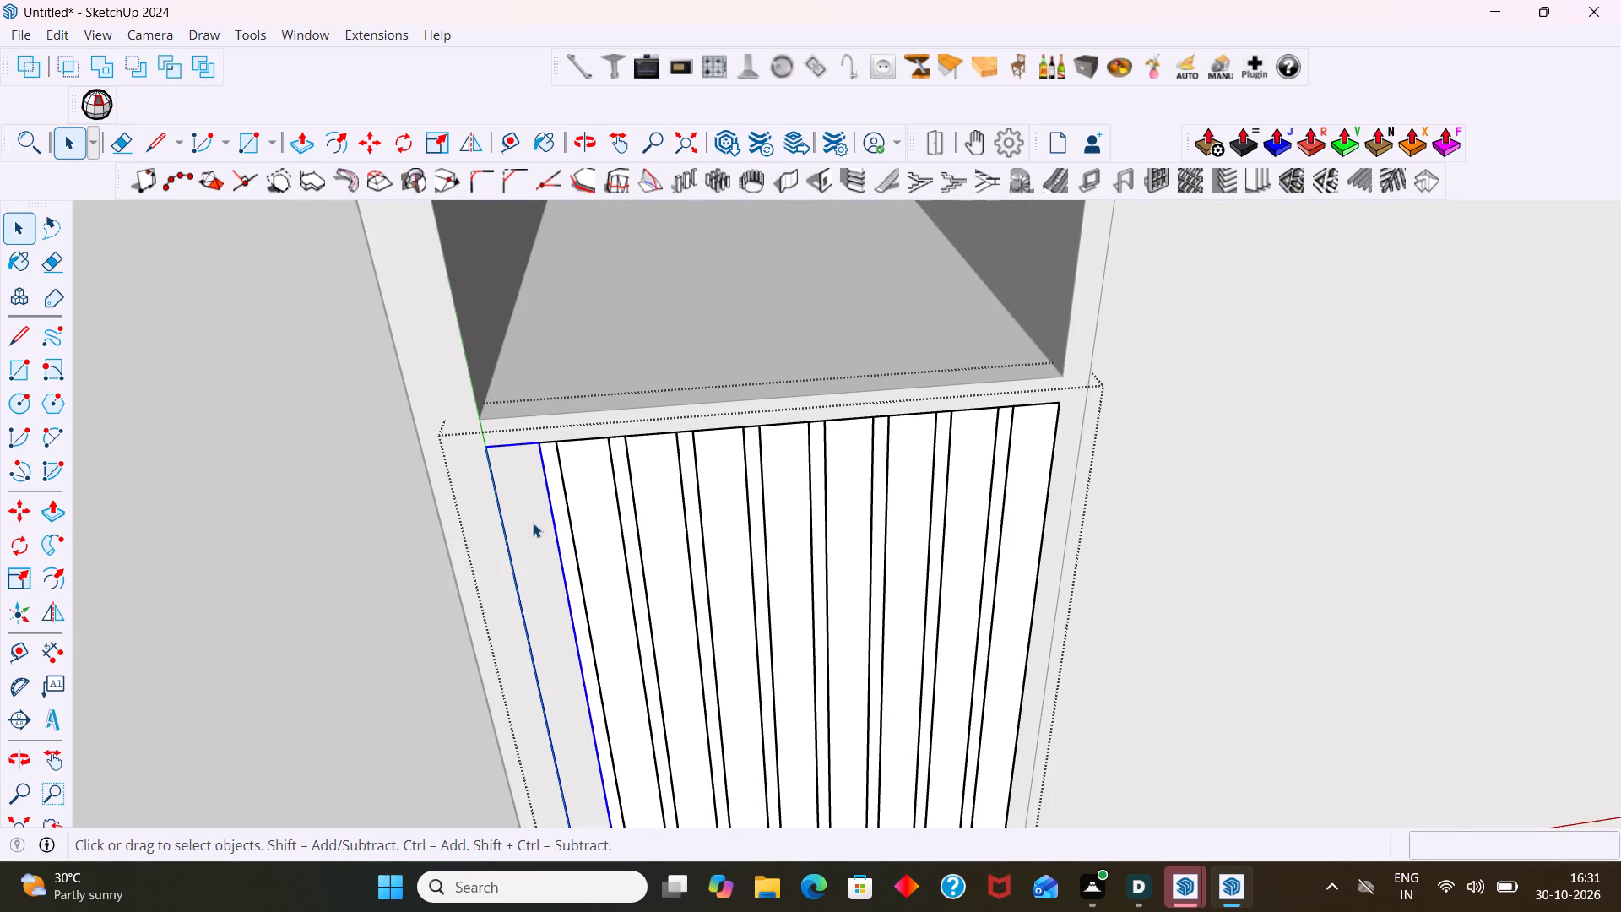
key(p)
click(533, 523)
key(space)
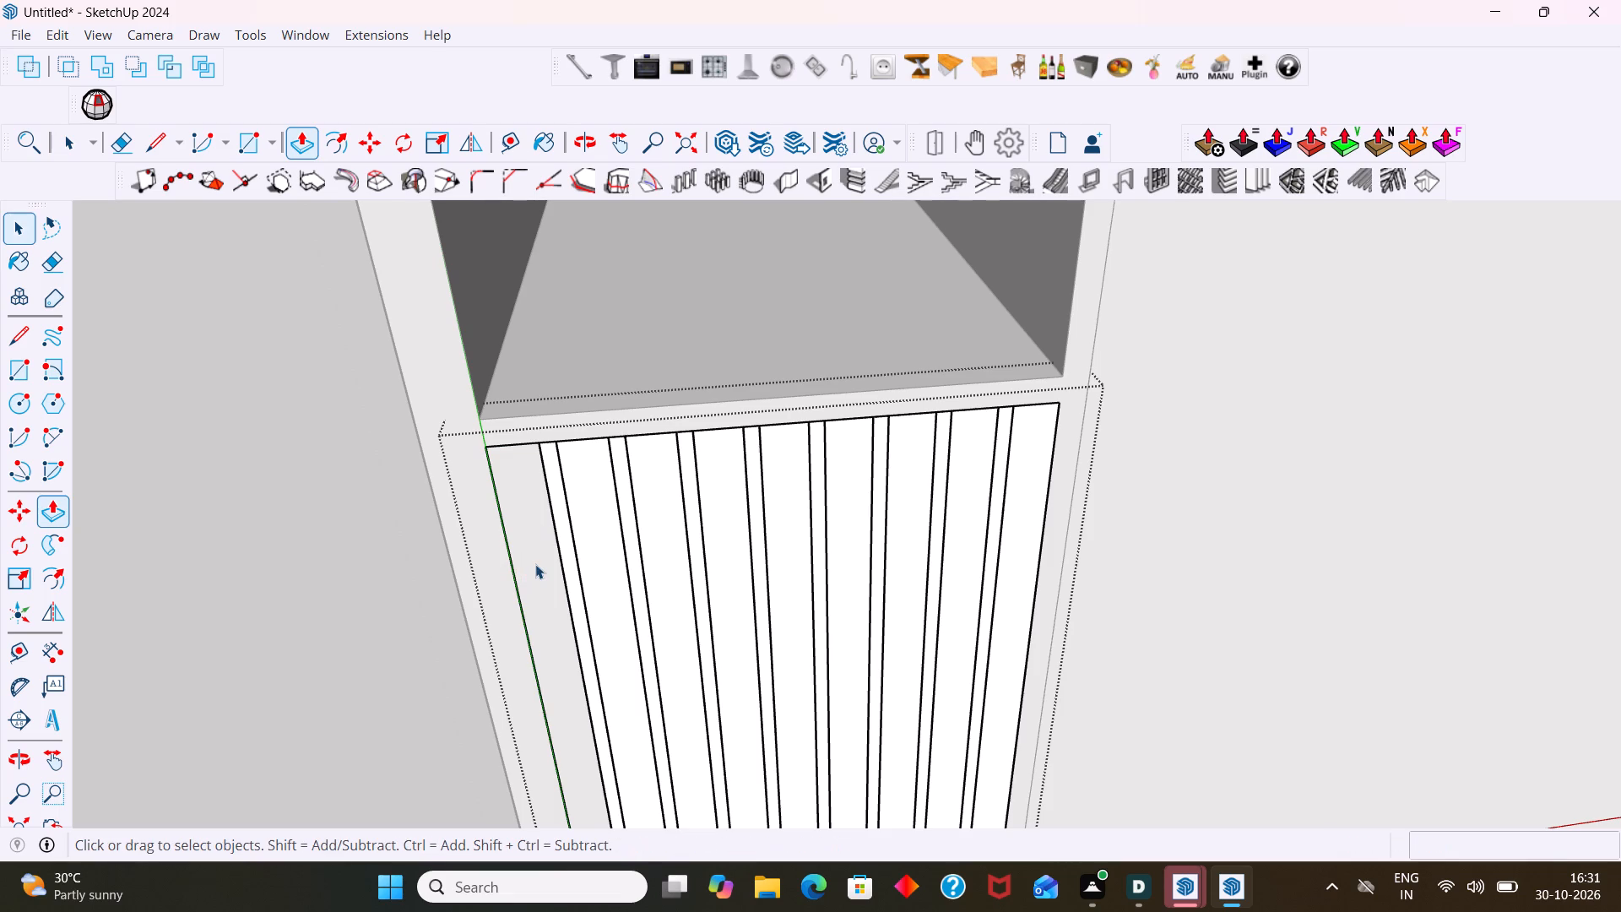
triple_click(545, 569)
click(545, 569)
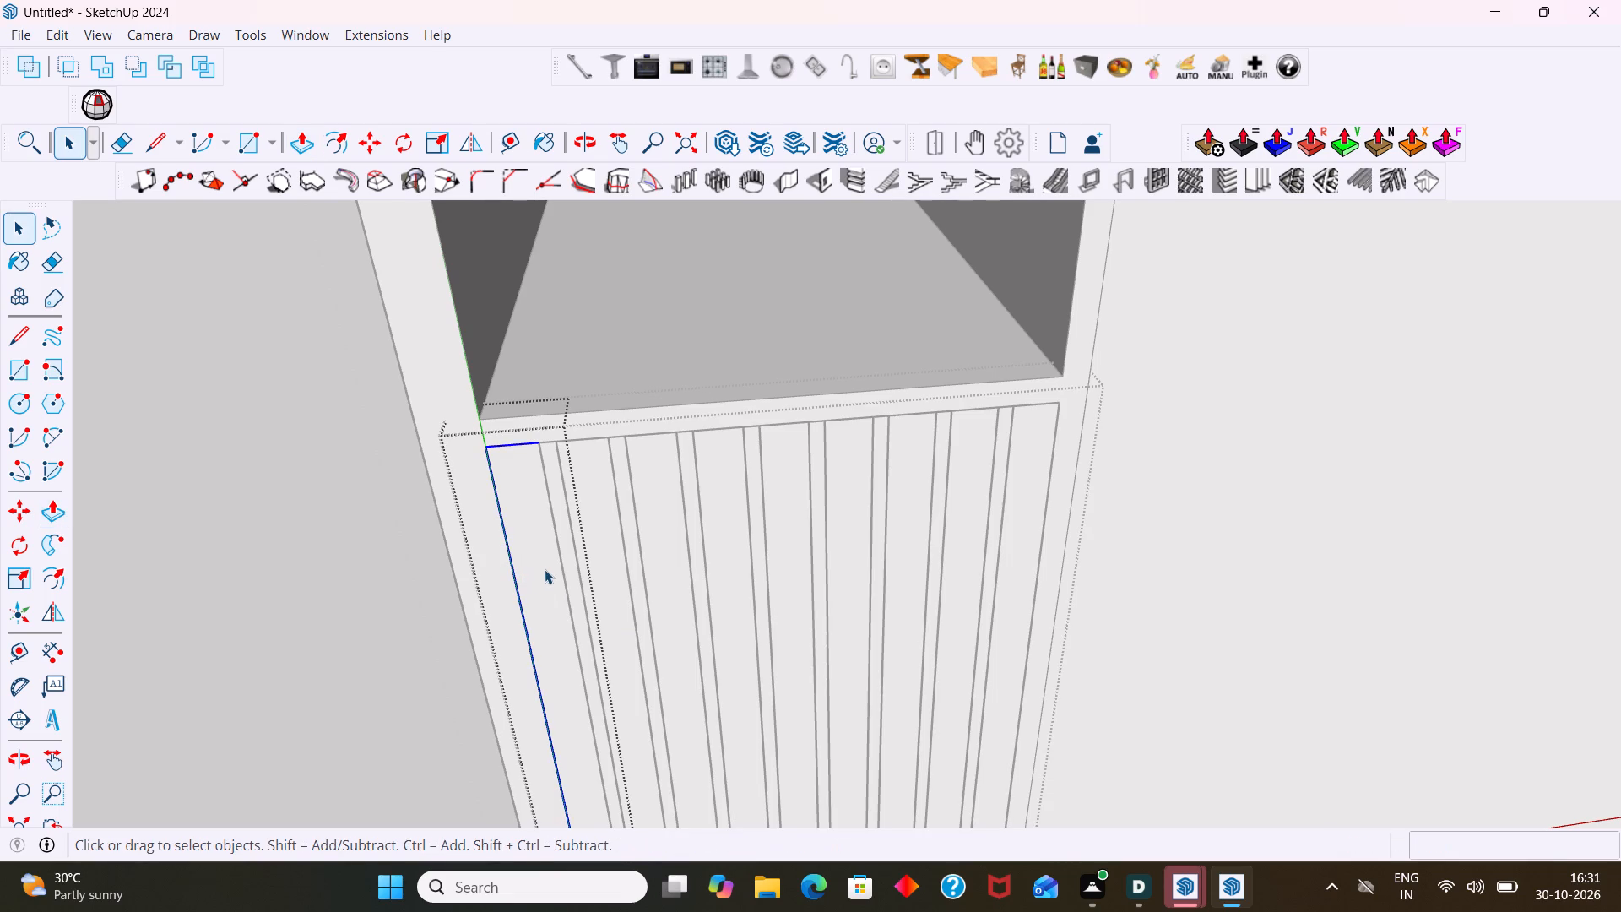
key(p)
click(545, 569)
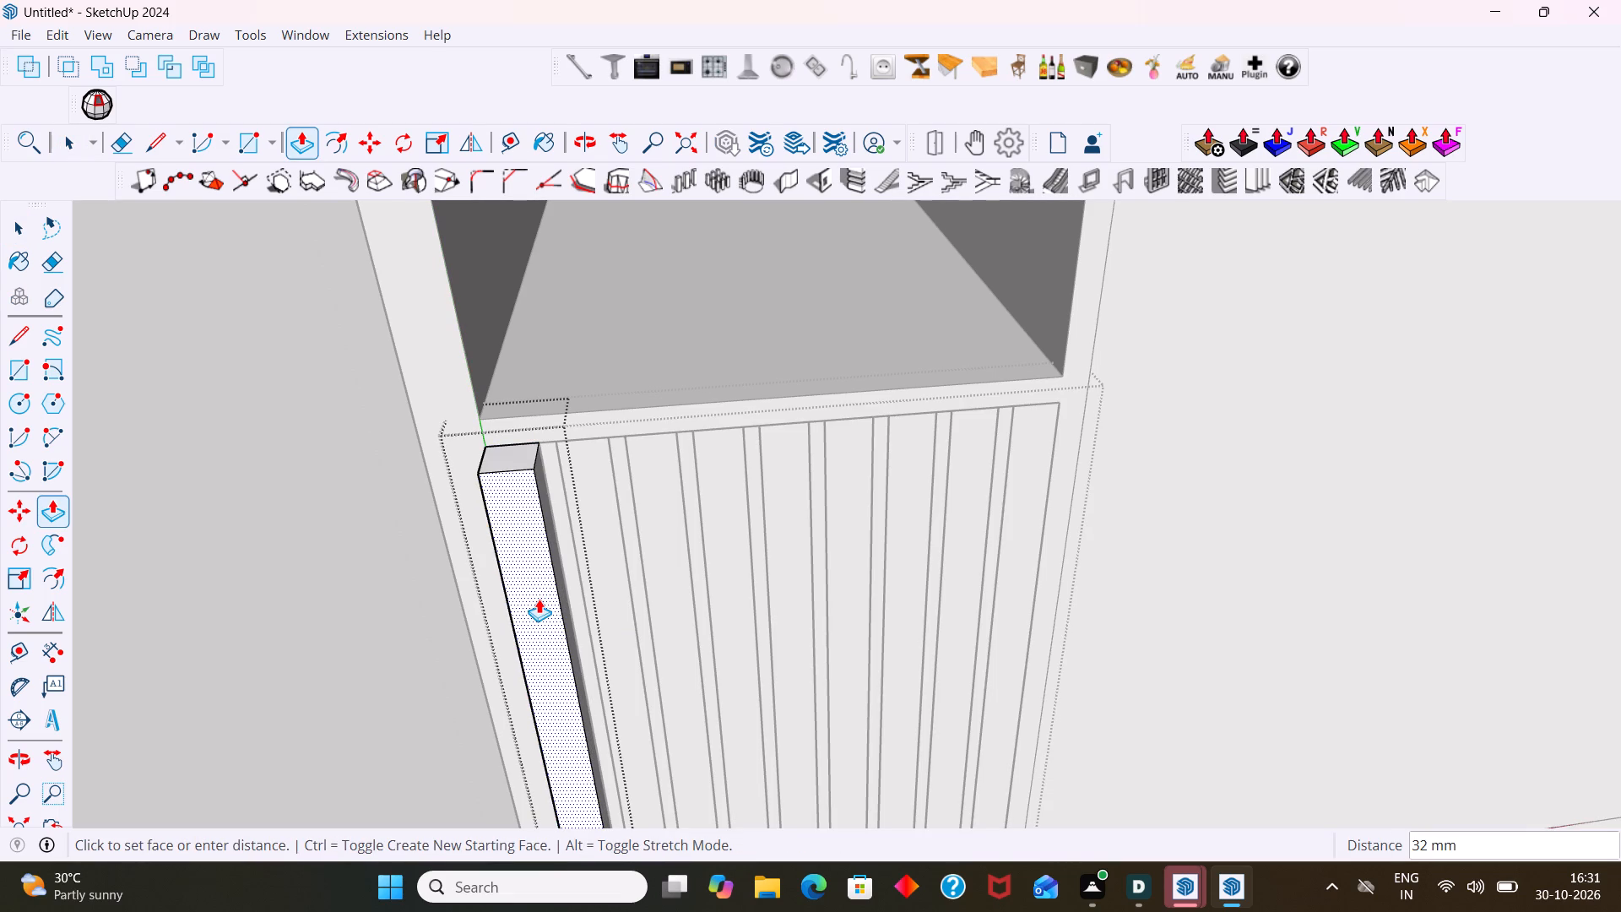
text(18)
key(Return)
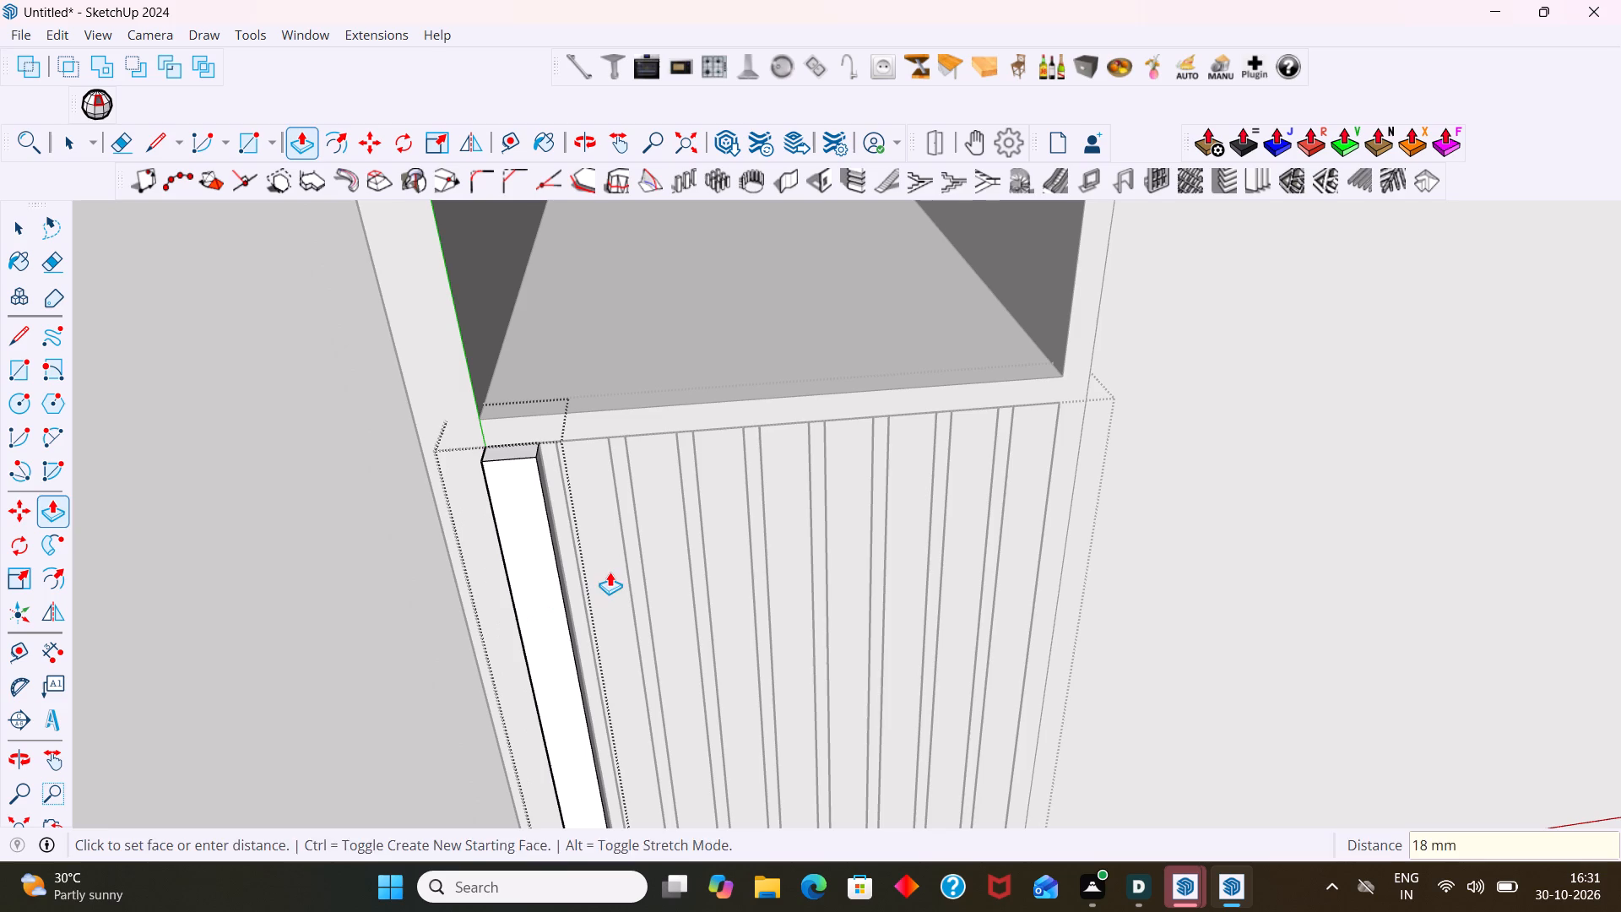
Extrude the second and third strips from the left by the same 18 mm, each inside its own strip group.
key(space)
click(606, 574)
click(606, 574)
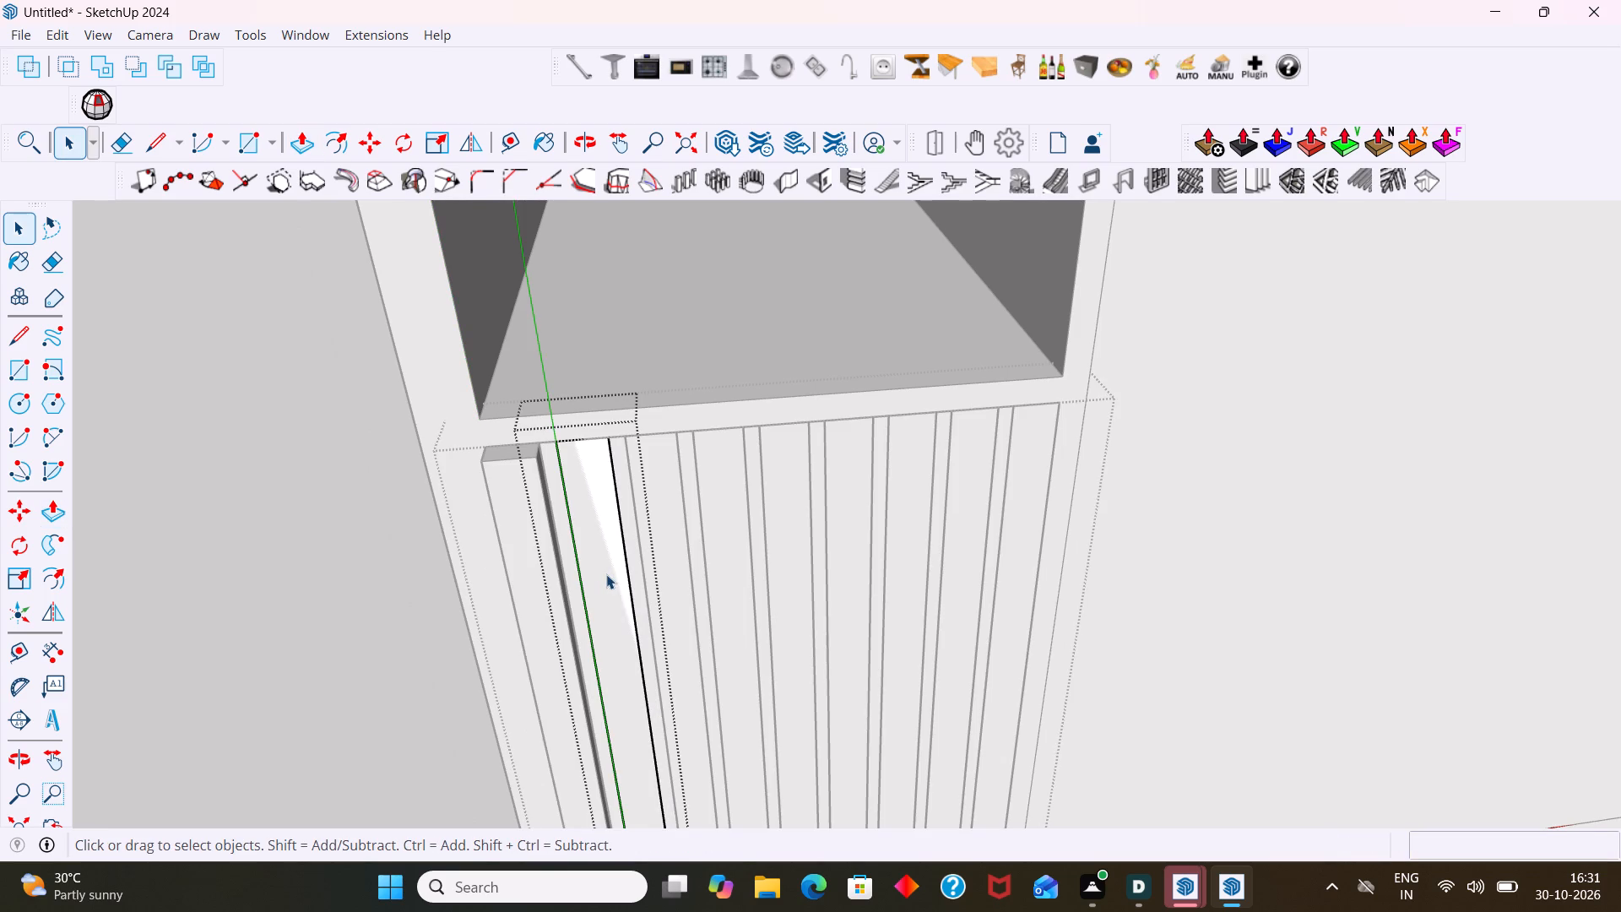
key(p)
double_click(606, 574)
double_click(664, 551)
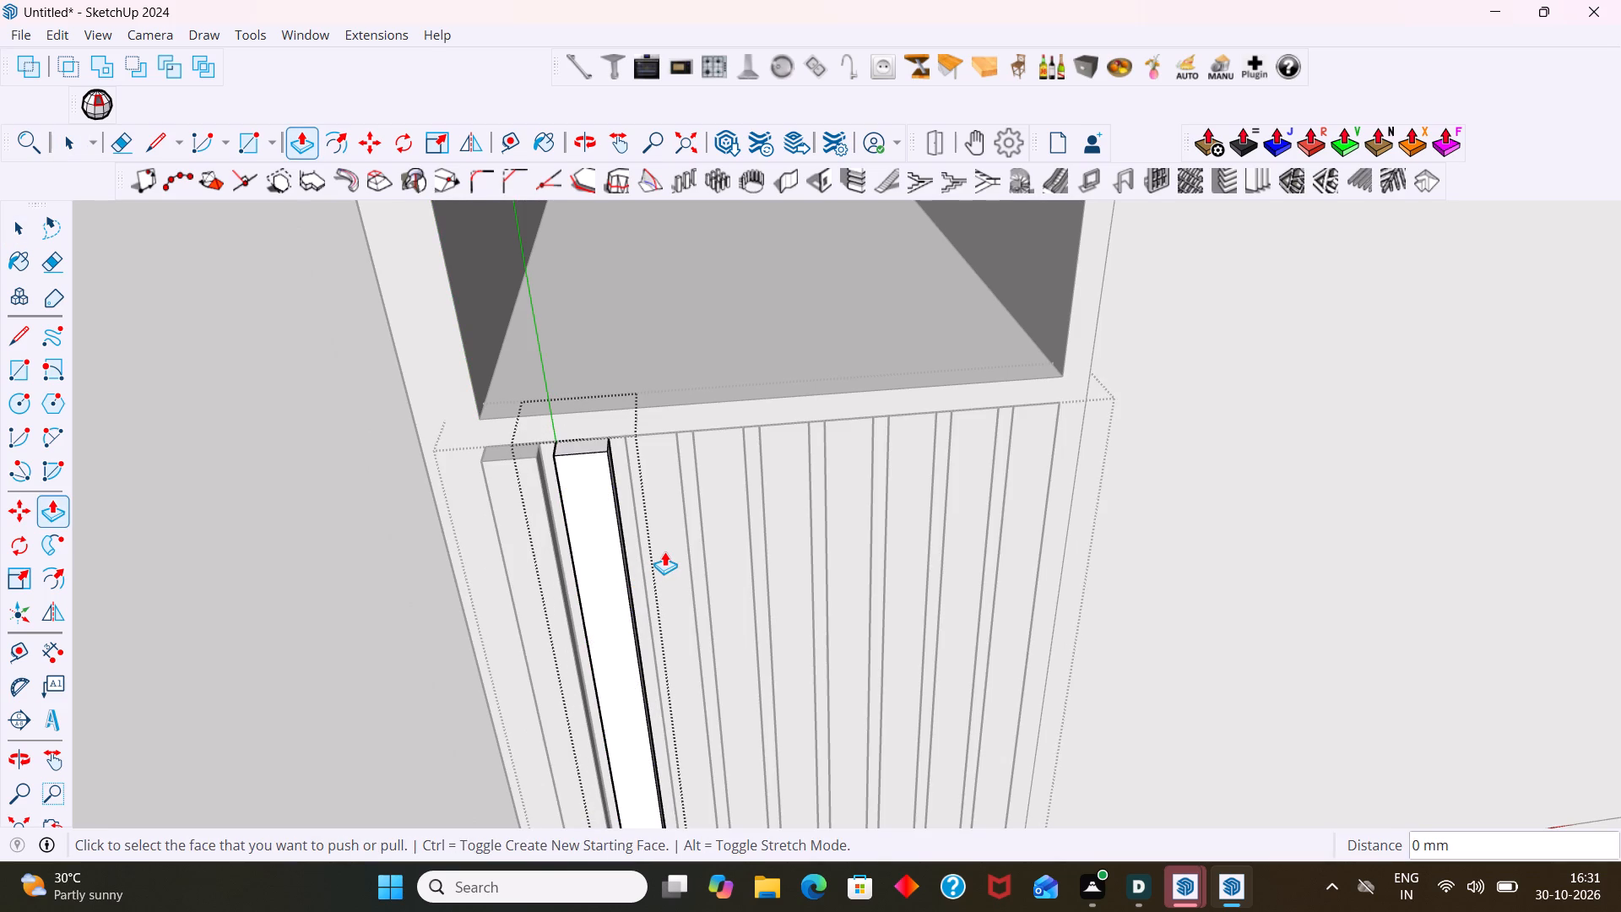
key(space)
click(666, 551)
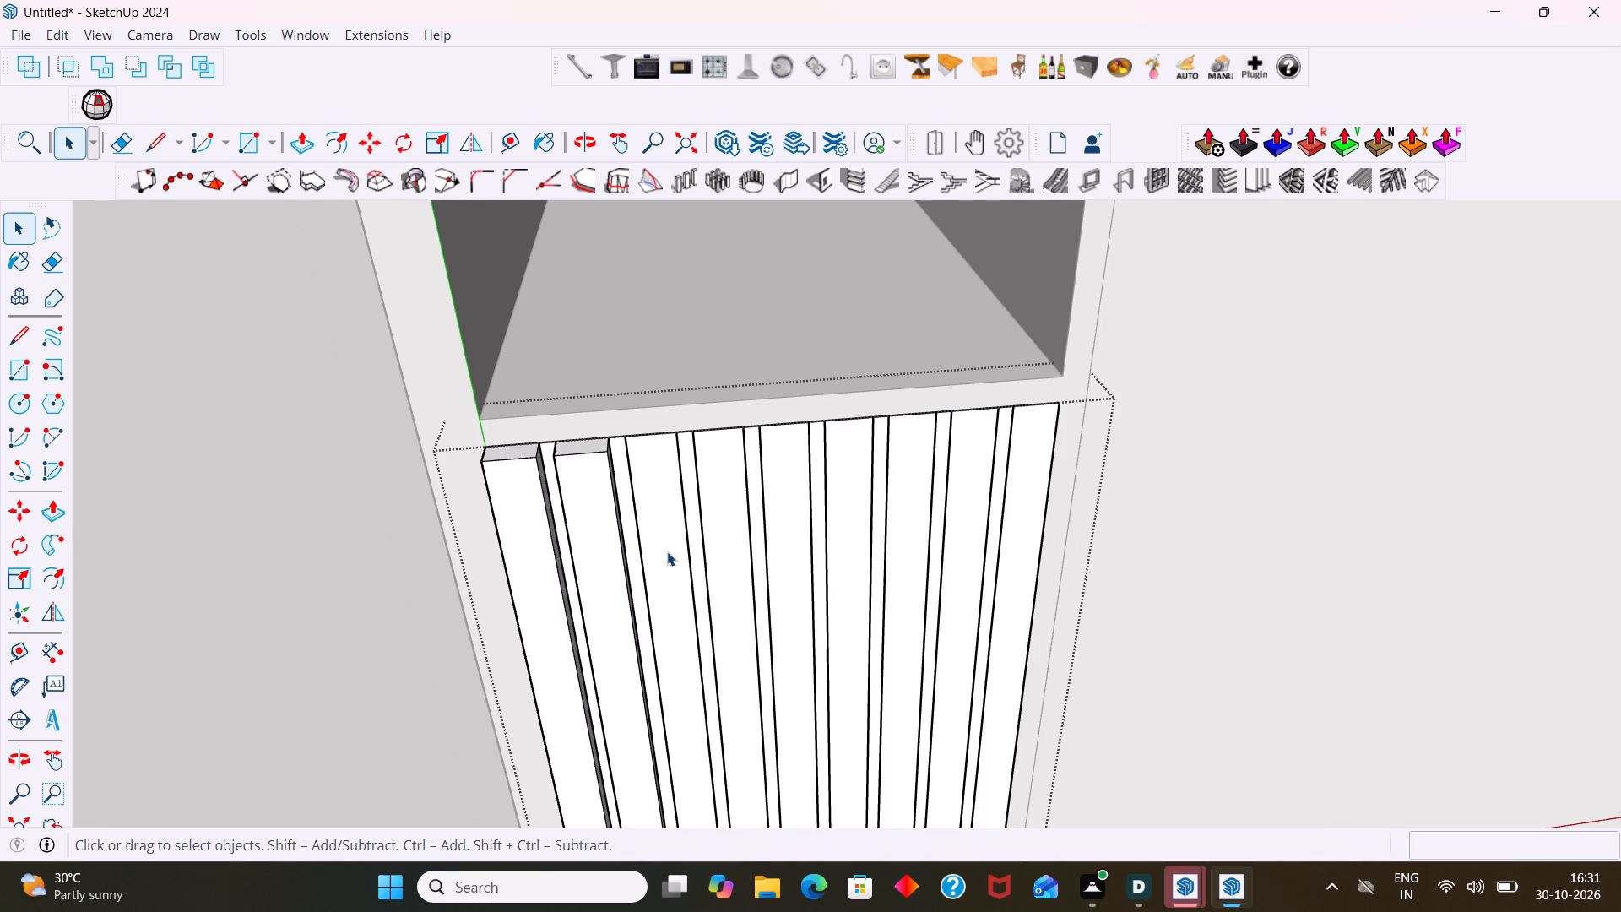
double_click(667, 551)
key(p)
double_click(669, 551)
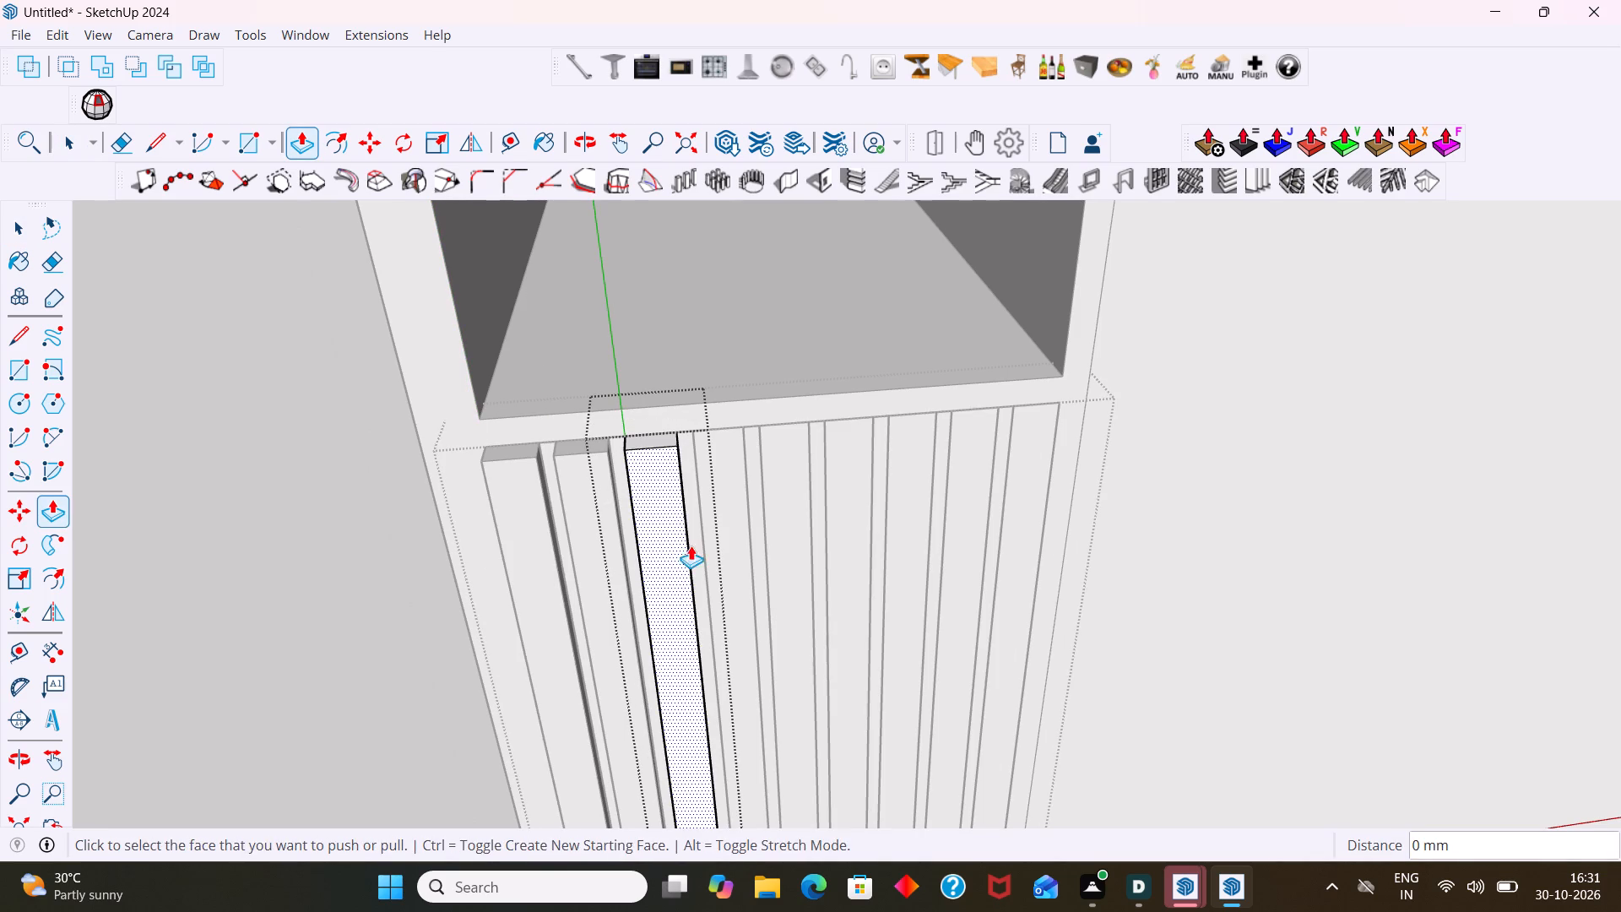
key(space)
scroll(761, 539, down, 4)
click(507, 611)
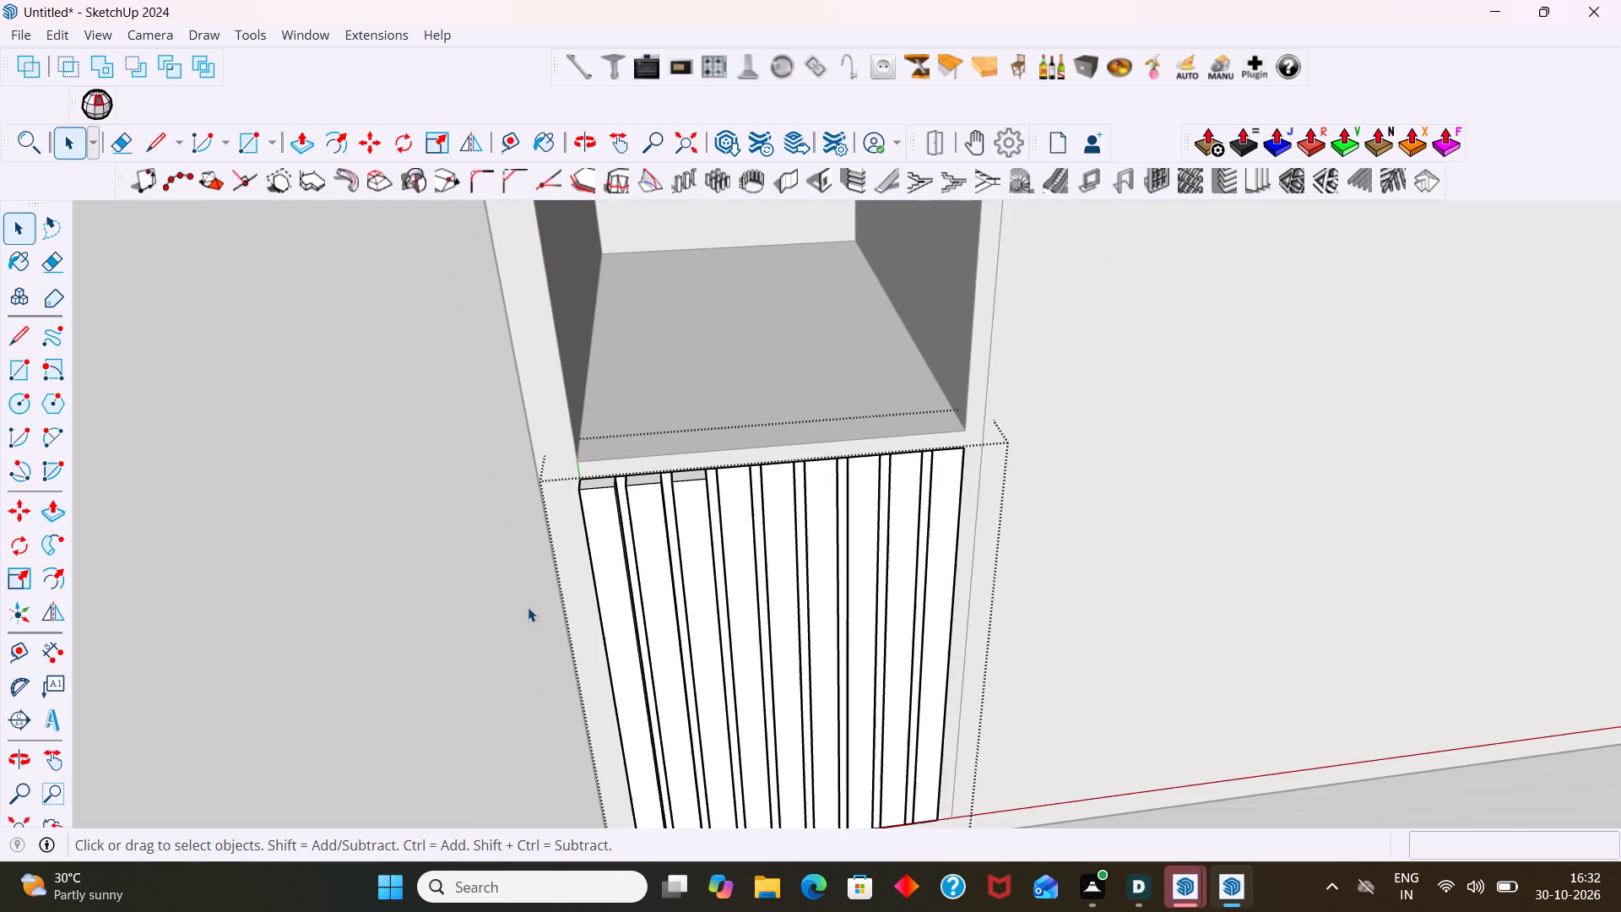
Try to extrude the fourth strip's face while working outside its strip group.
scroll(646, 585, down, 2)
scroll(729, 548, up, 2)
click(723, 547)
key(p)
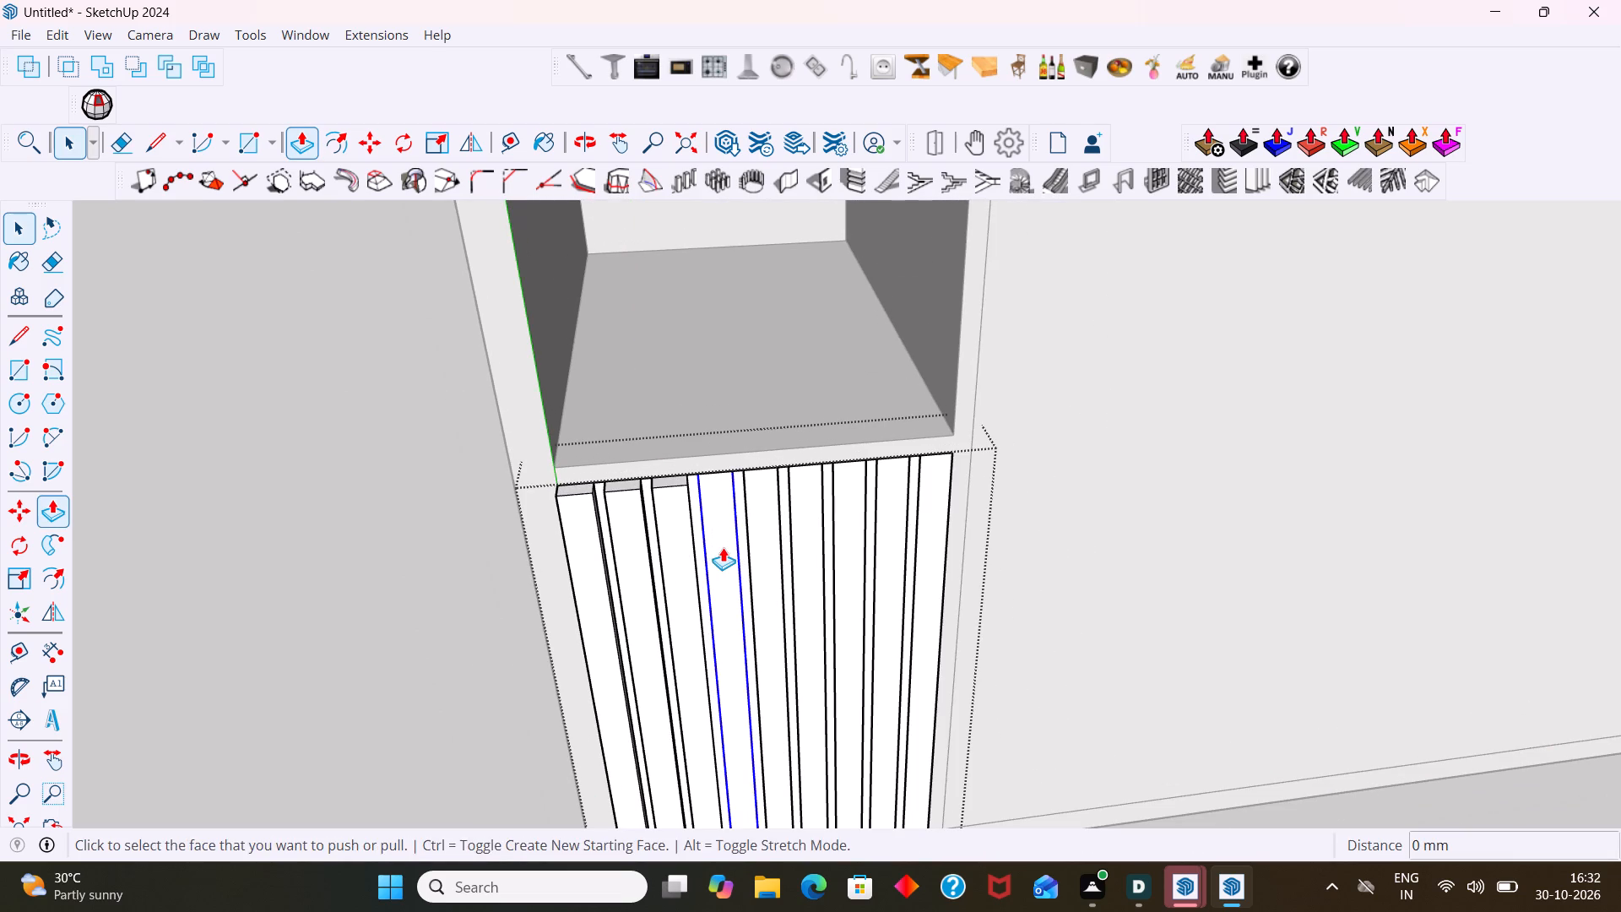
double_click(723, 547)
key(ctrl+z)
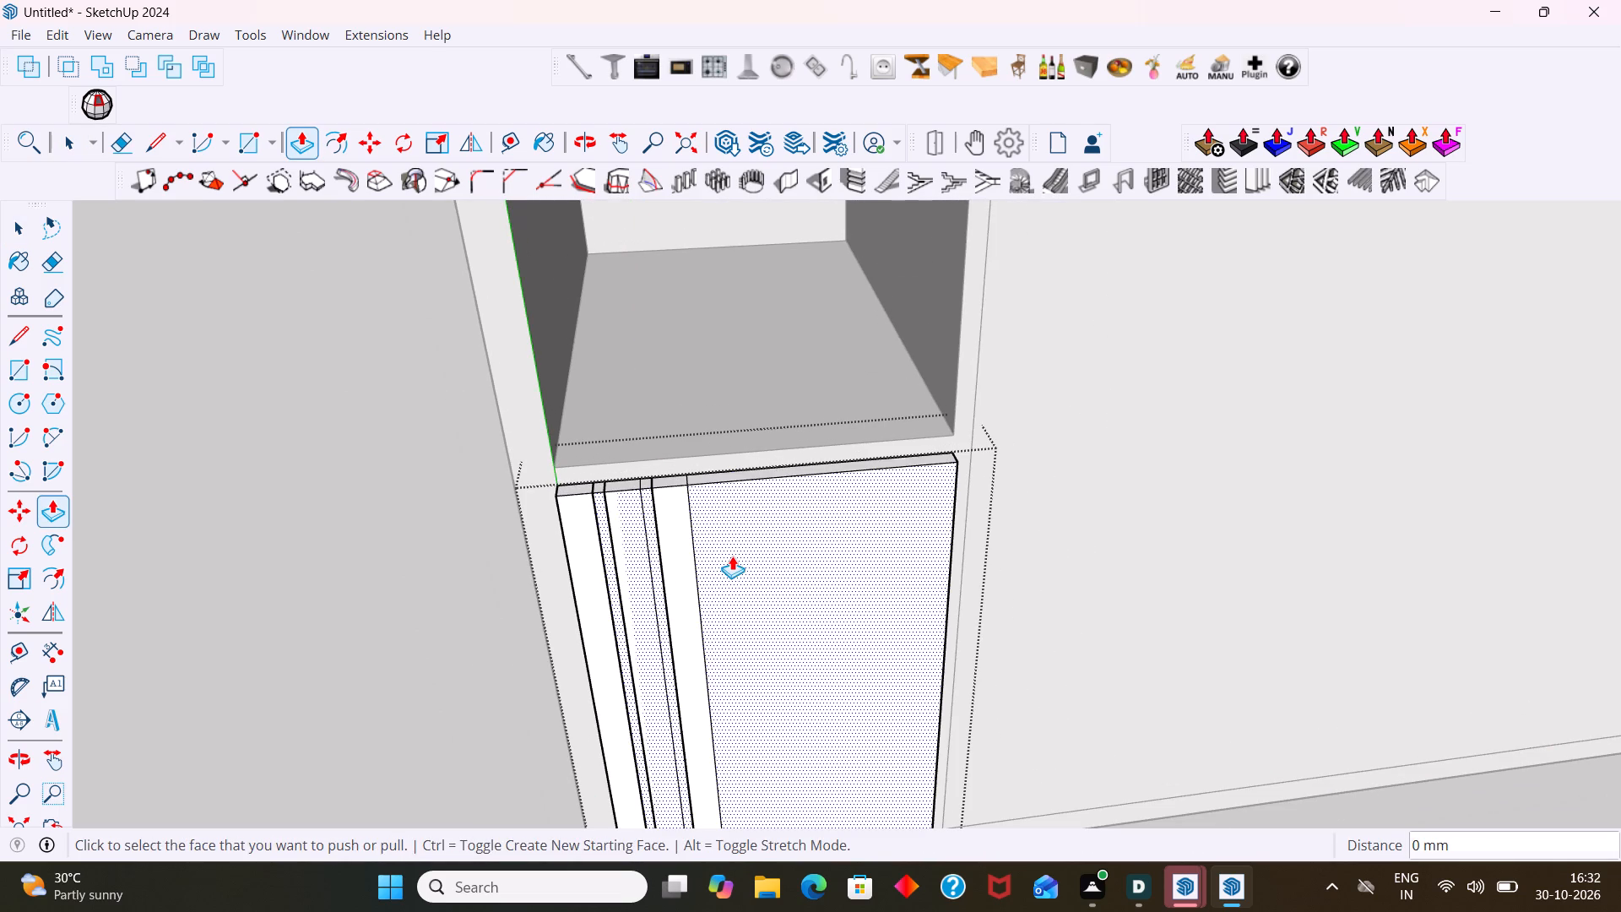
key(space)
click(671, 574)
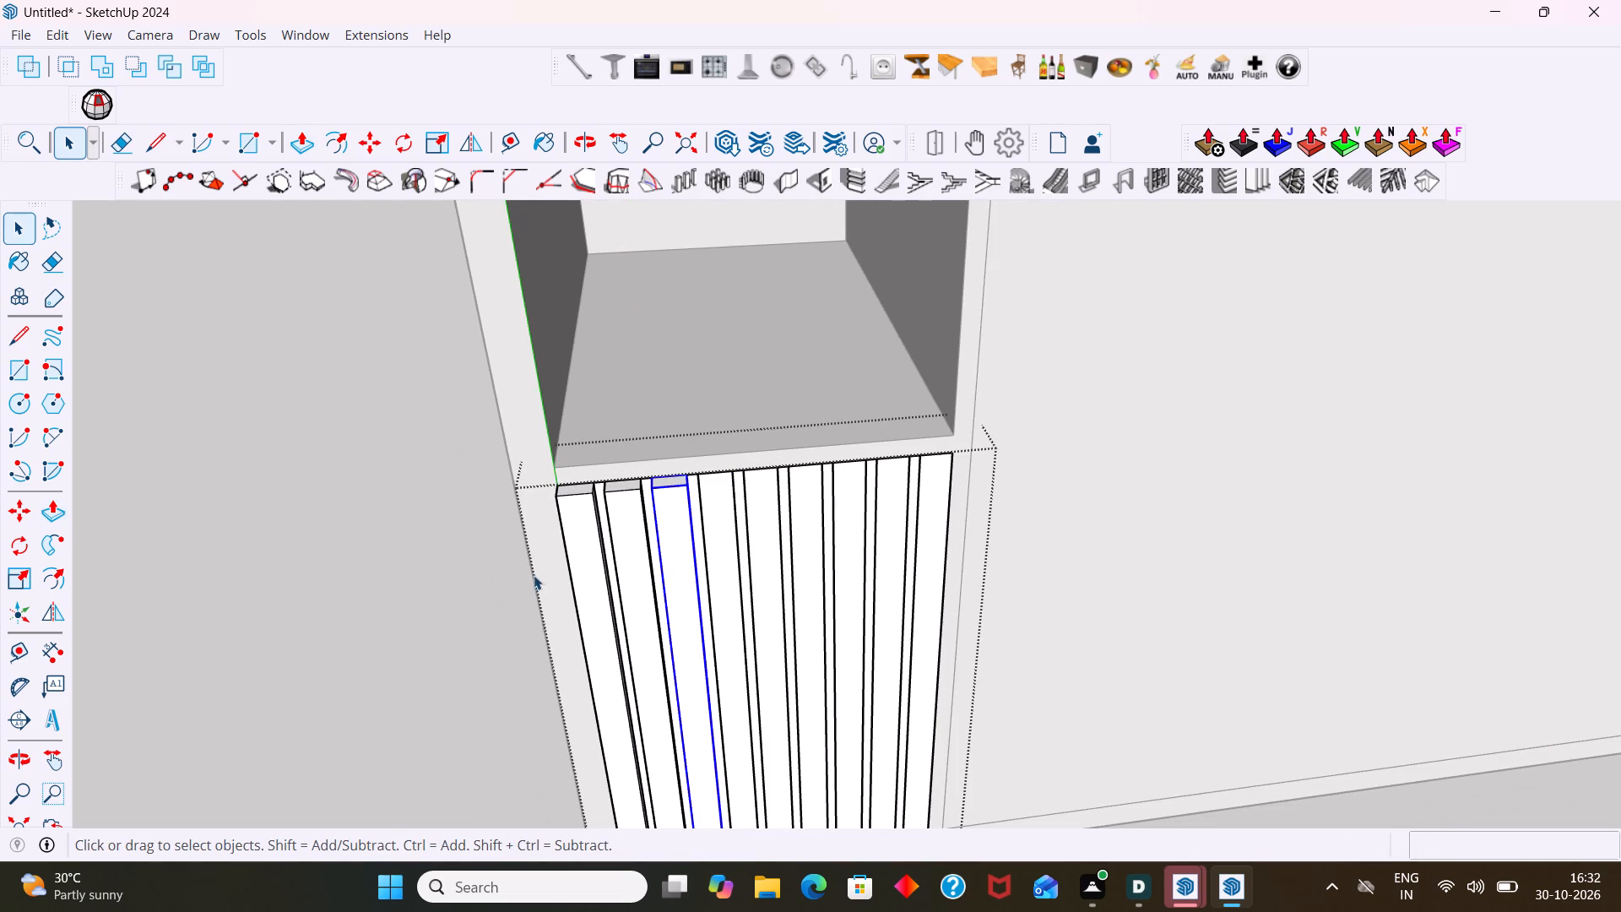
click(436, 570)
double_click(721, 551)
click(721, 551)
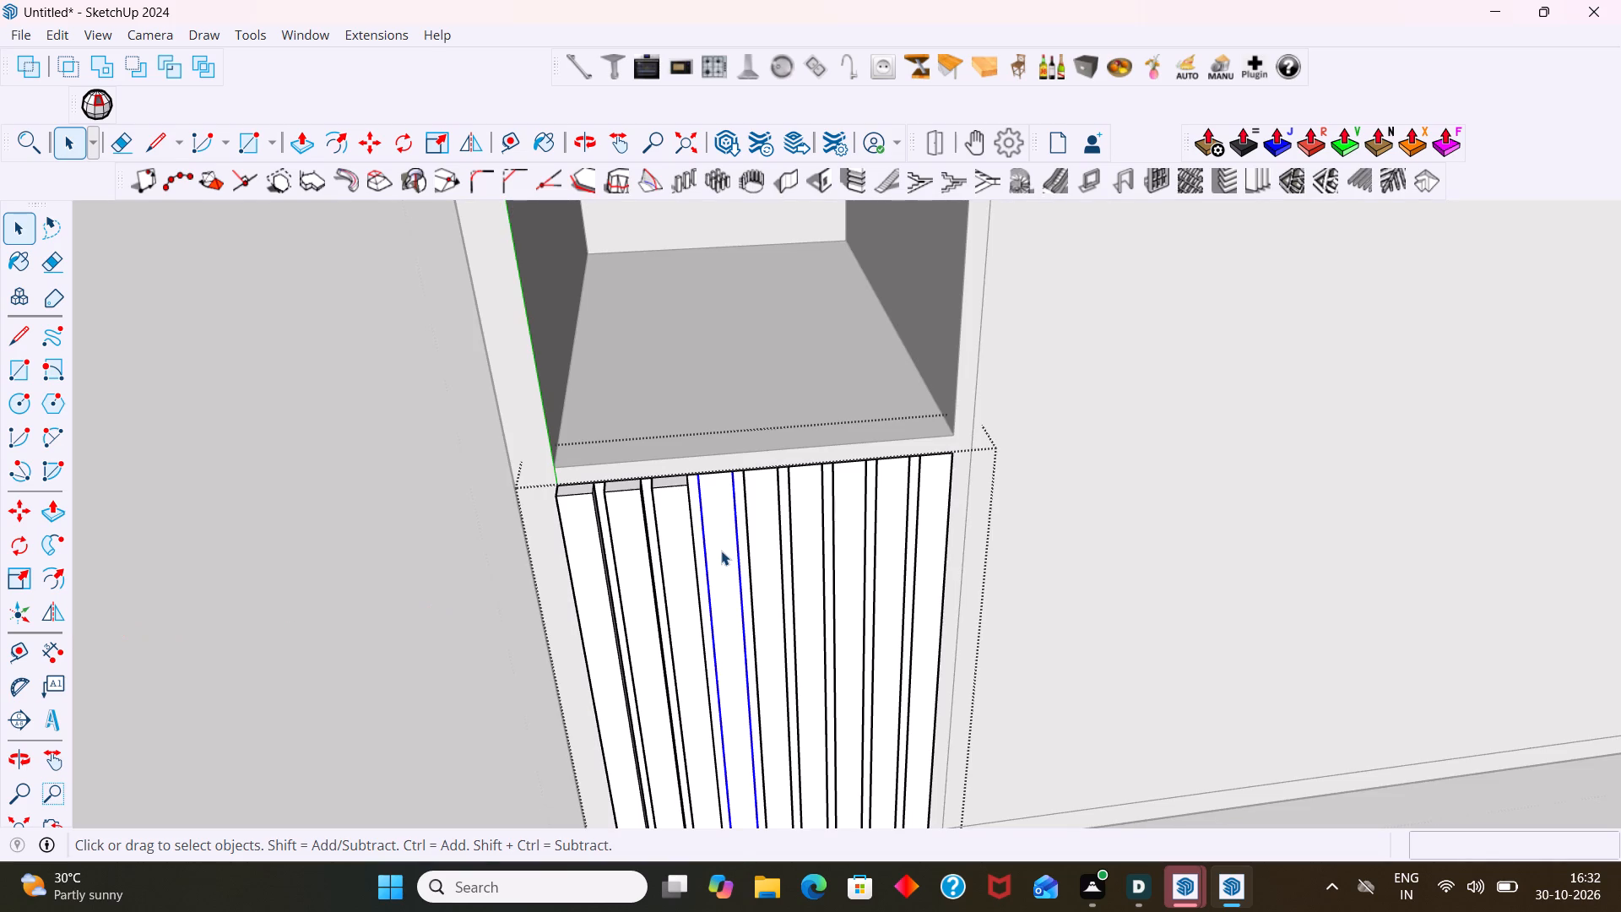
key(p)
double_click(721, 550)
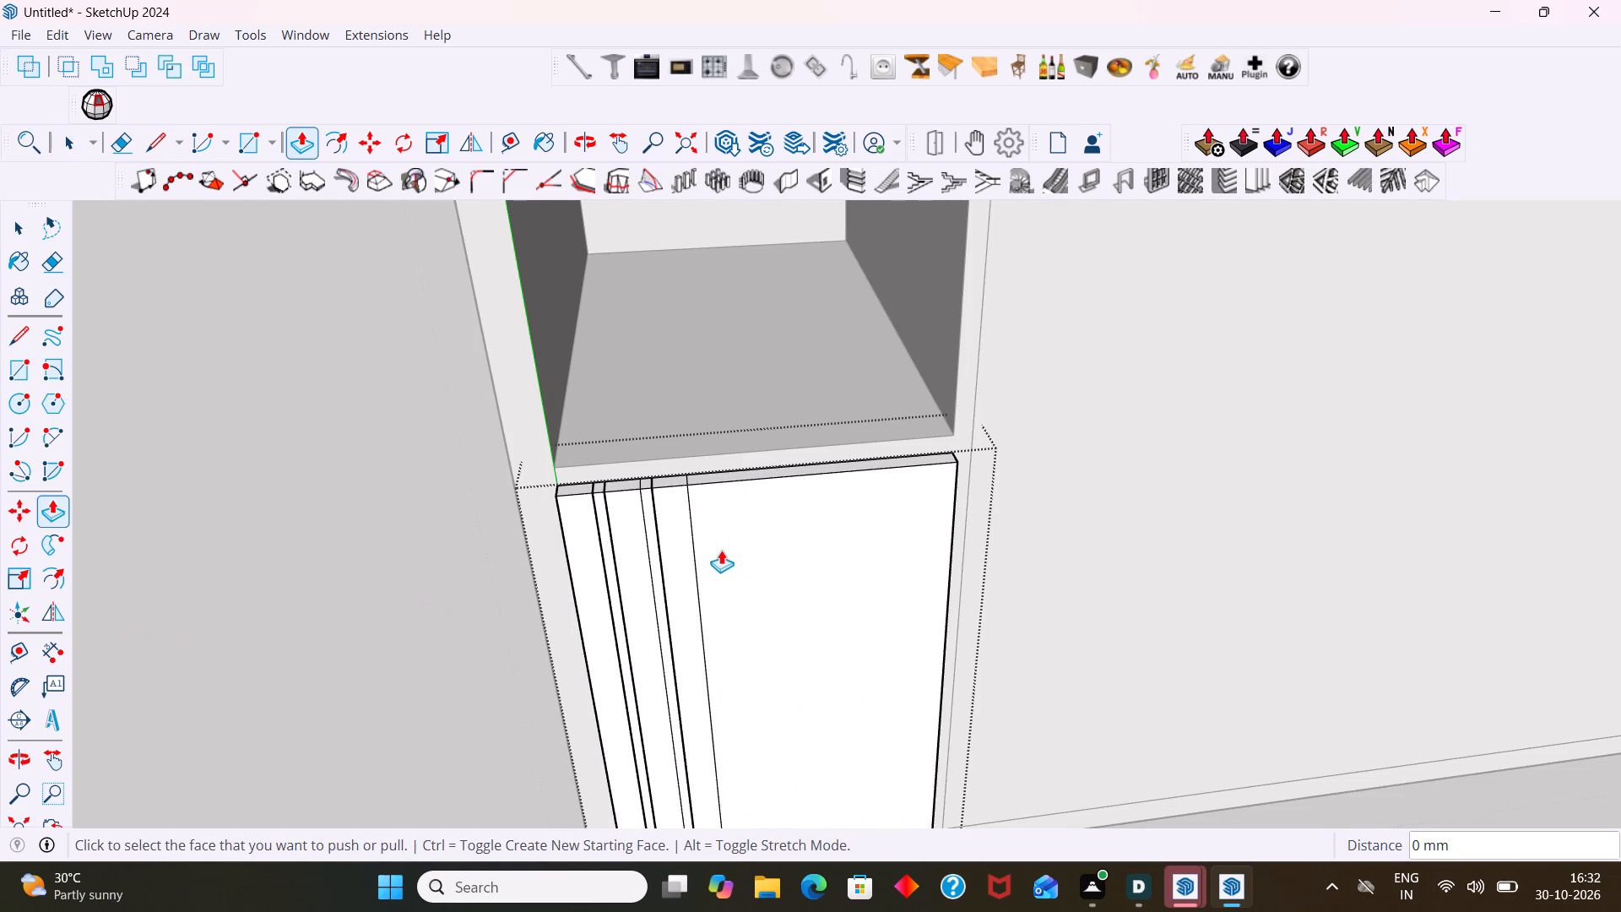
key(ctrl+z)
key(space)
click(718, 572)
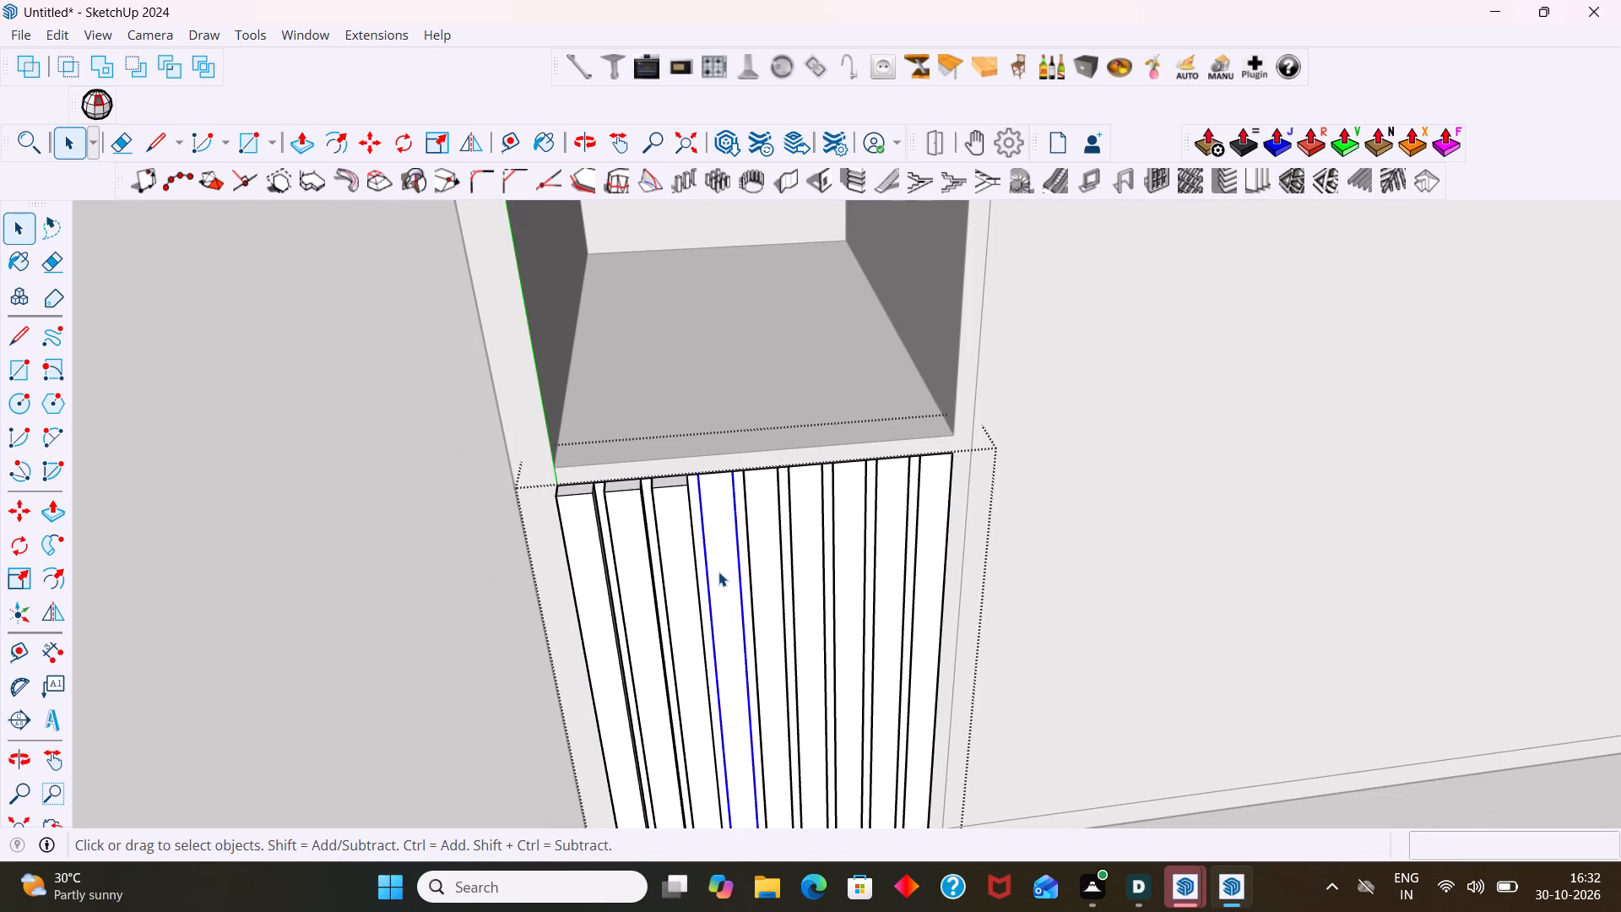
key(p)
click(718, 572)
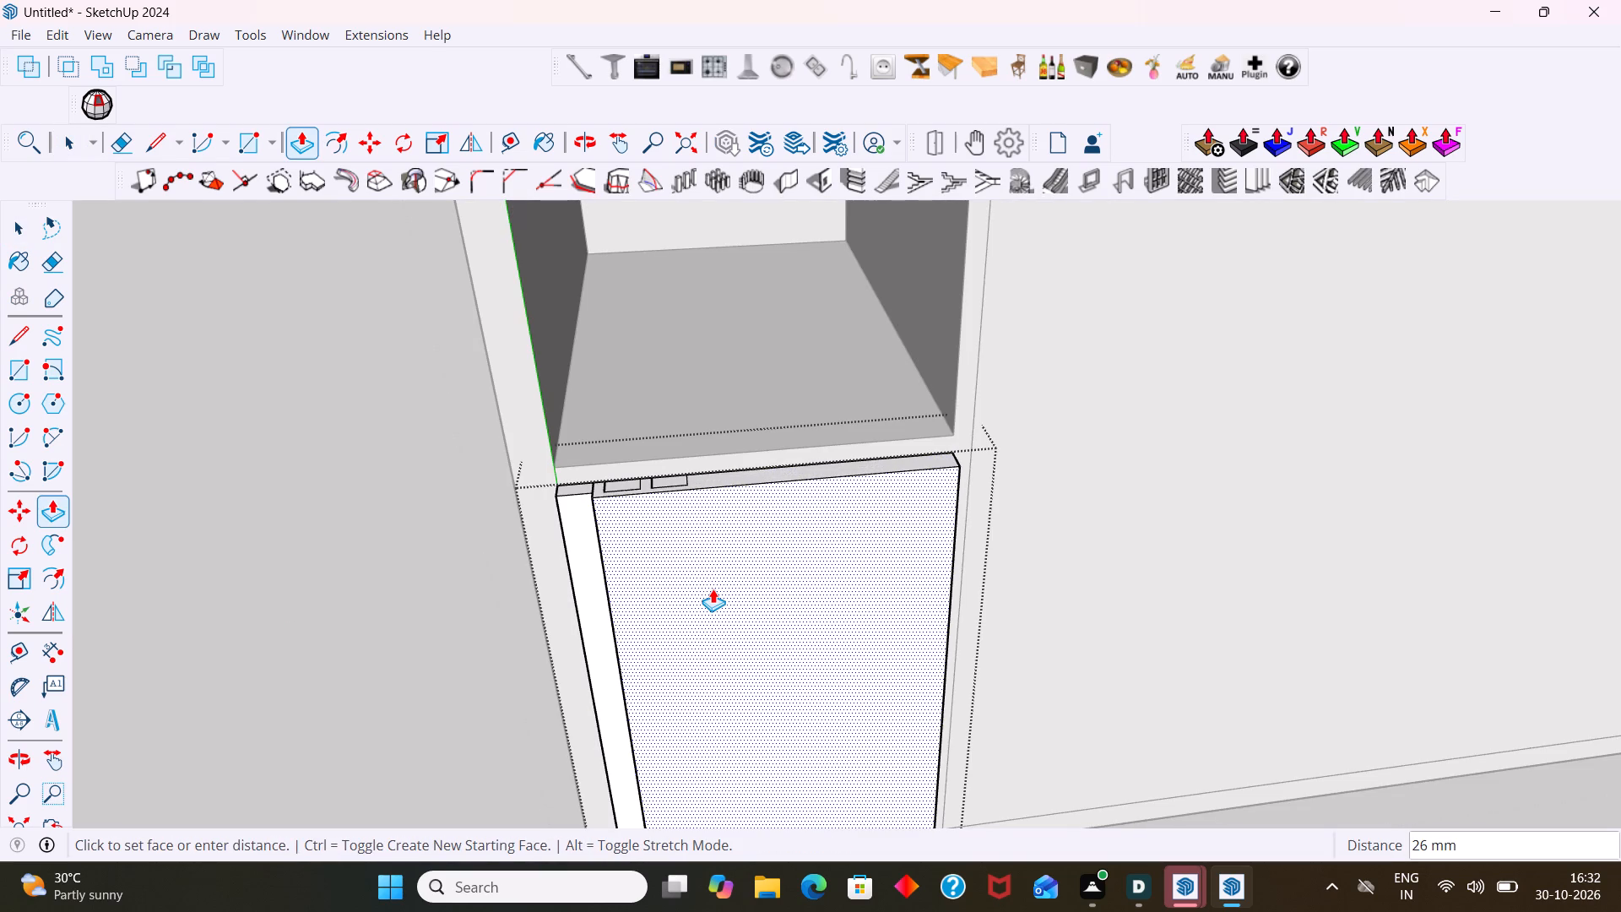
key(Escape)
Open the fourth and fifth strip groups in turn and extrude each strip's face by the same 18 mm.
key(space)
triple_click(724, 589)
click(724, 589)
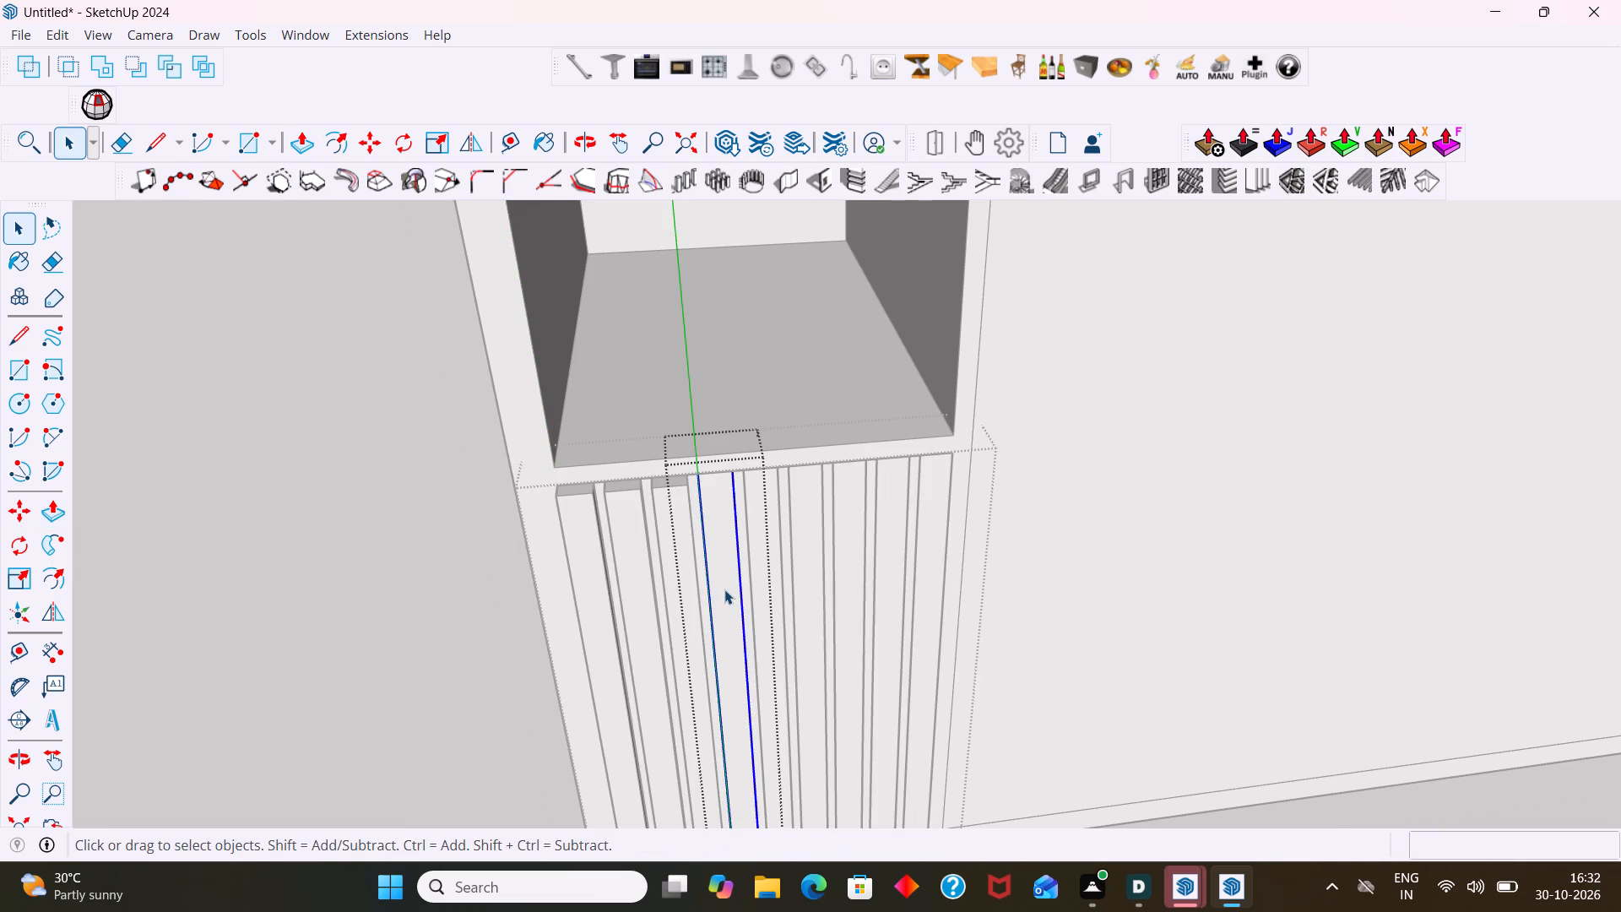
key(p)
double_click(724, 589)
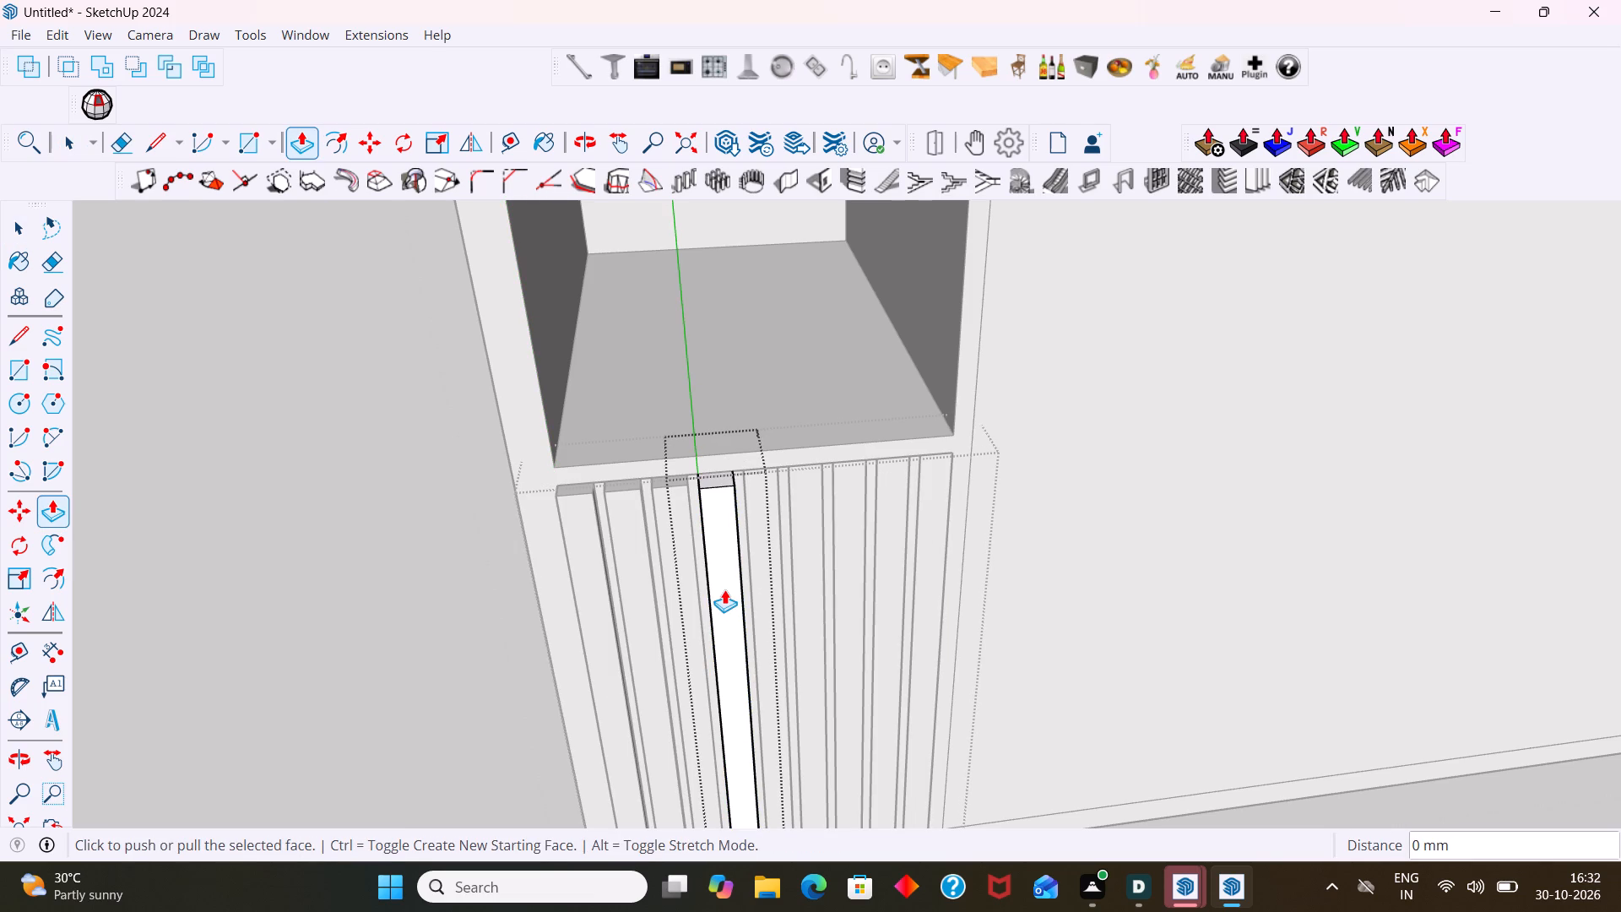
key(space)
click(762, 593)
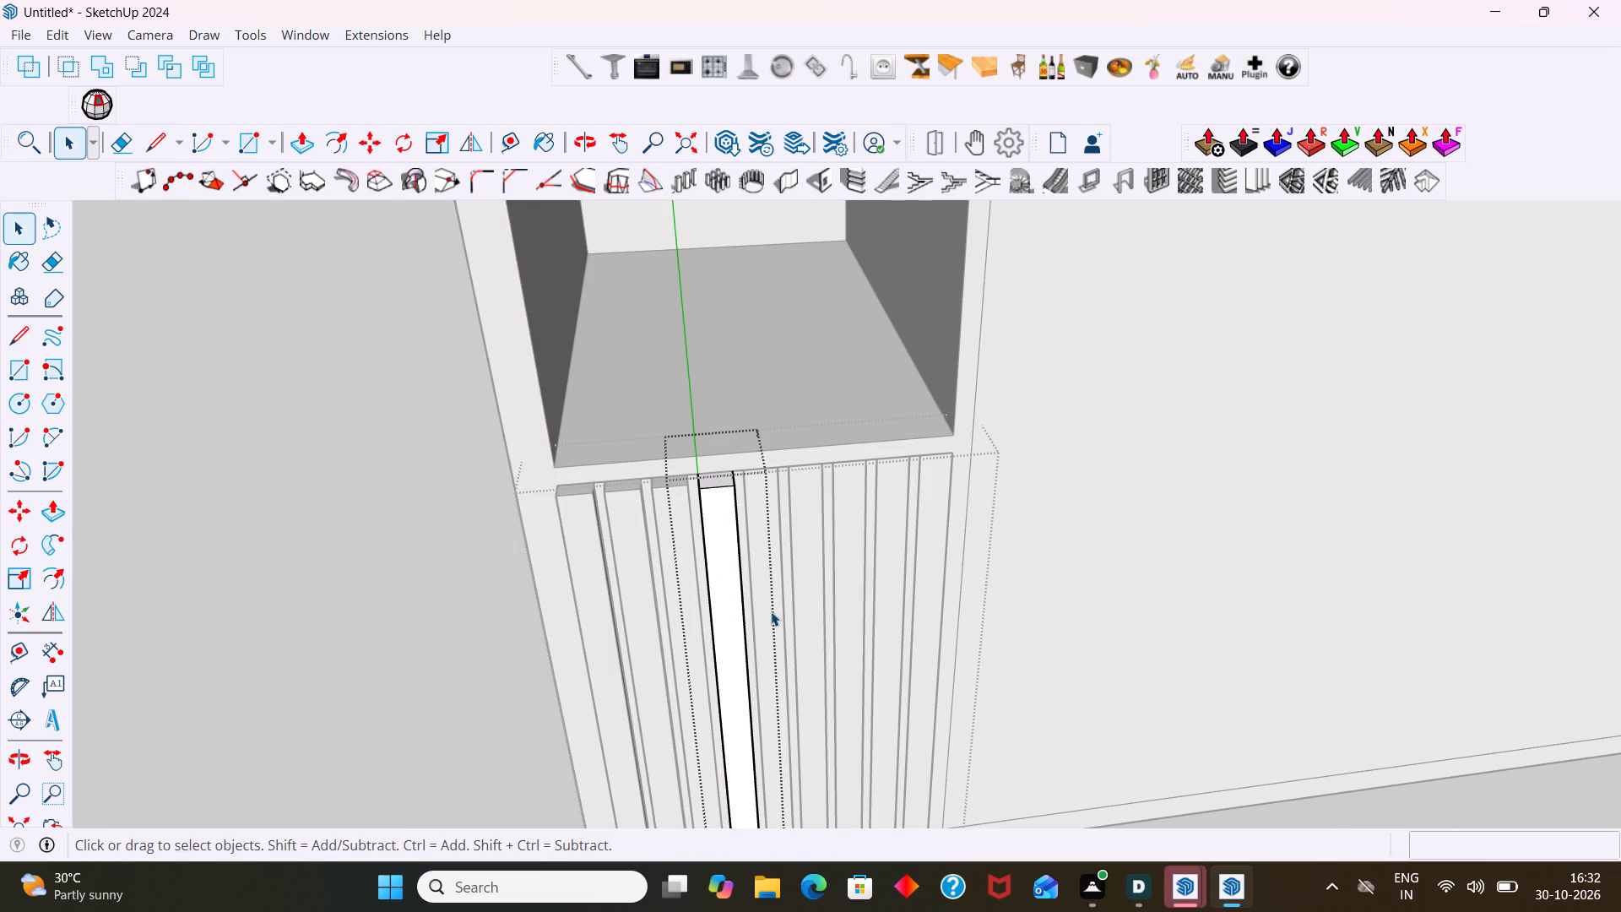
click(464, 629)
scroll(763, 538, up, 2)
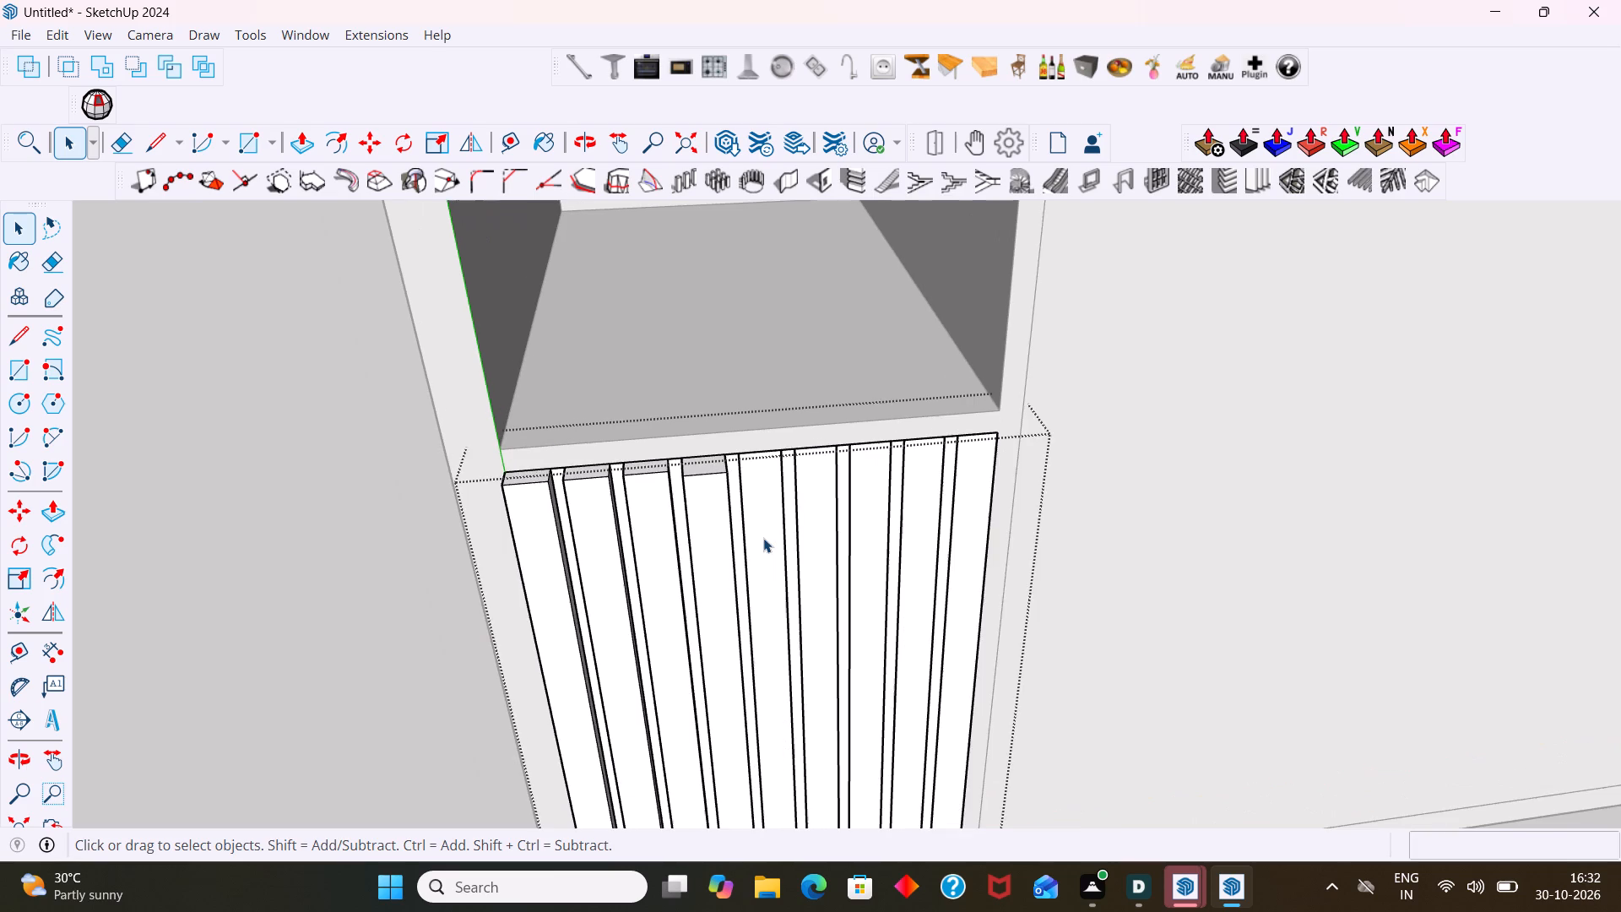
triple_click(763, 538)
key(p)
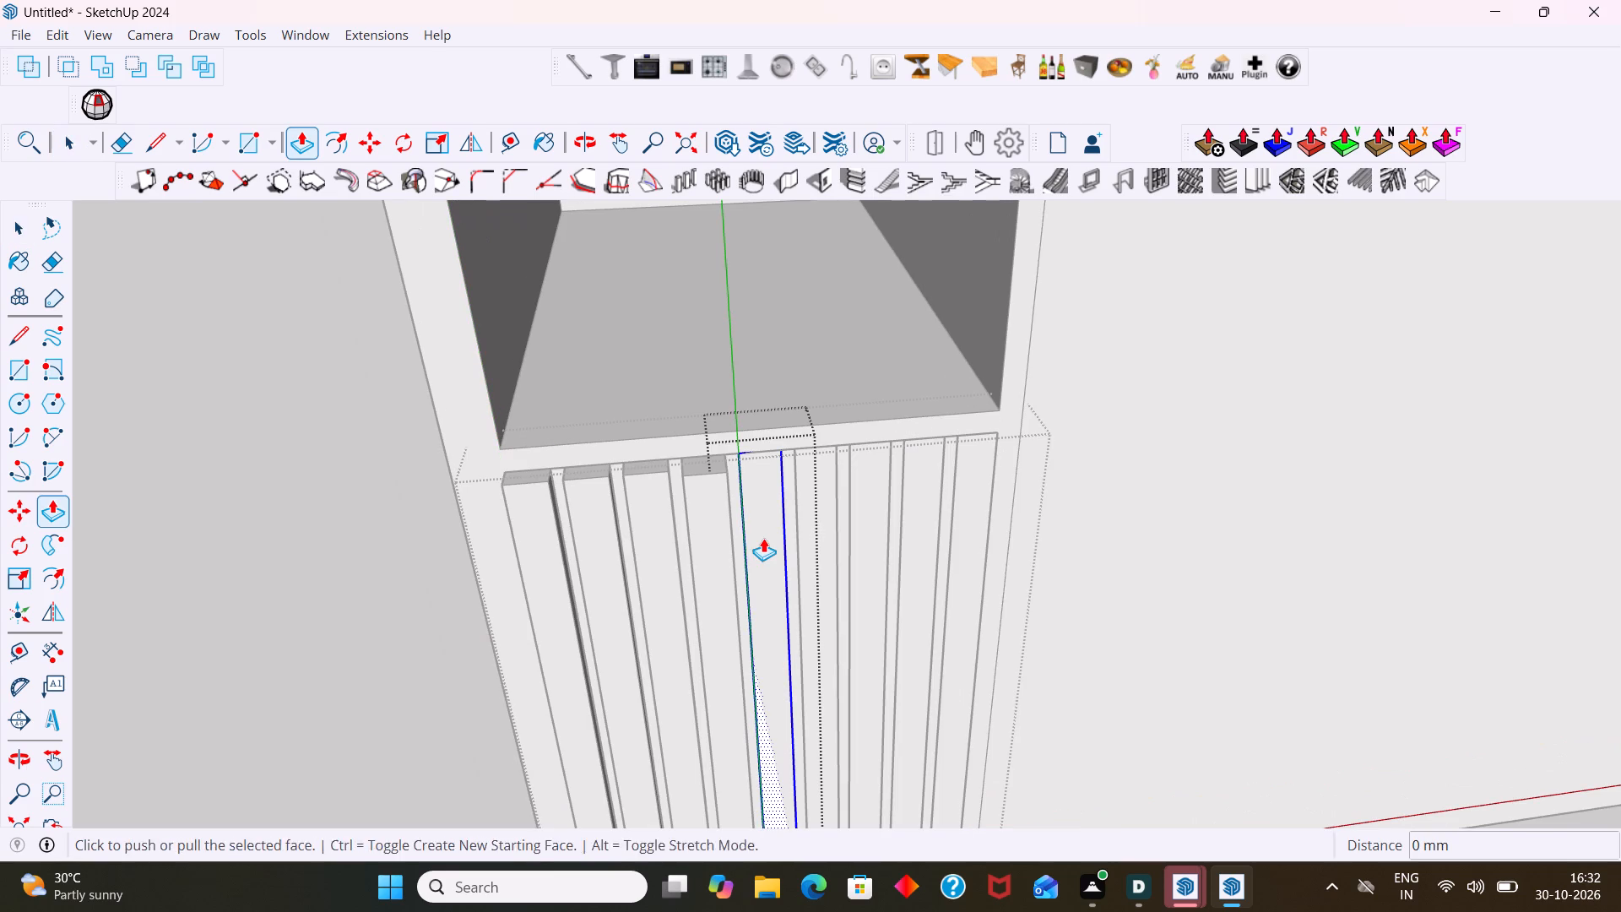
double_click(763, 538)
key(space)
click(393, 556)
Extrude the sixth strip by the same 18 mm inside its group, and close the left bottom front group.
scroll(460, 554, down, 1)
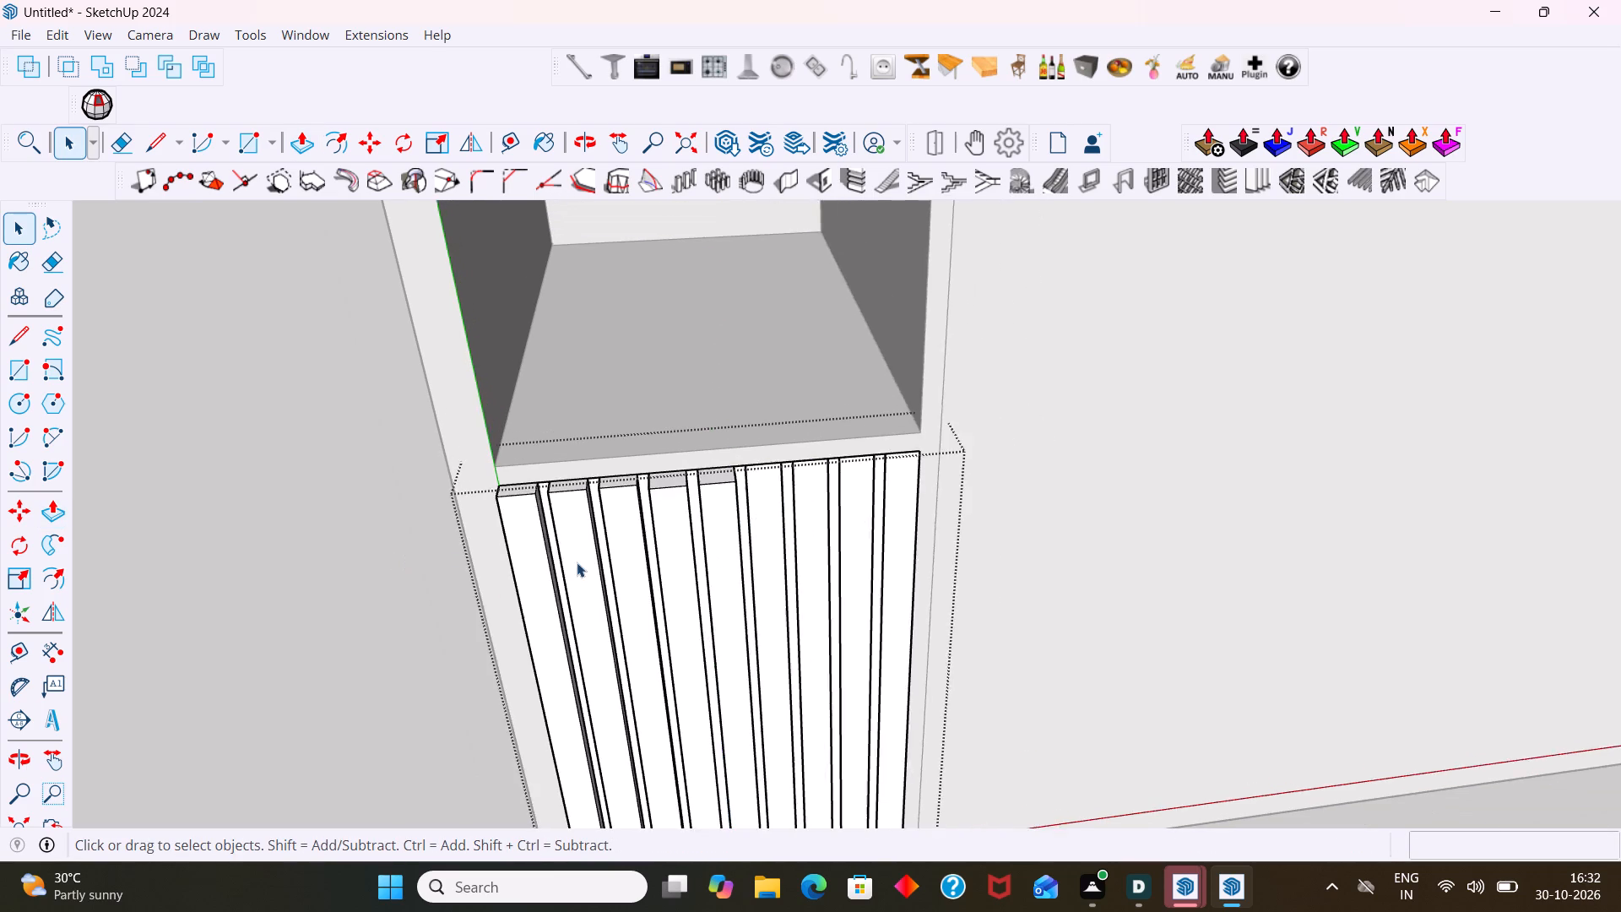
scroll(577, 562, down, 3)
scroll(703, 545, up, 2)
triple_click(746, 546)
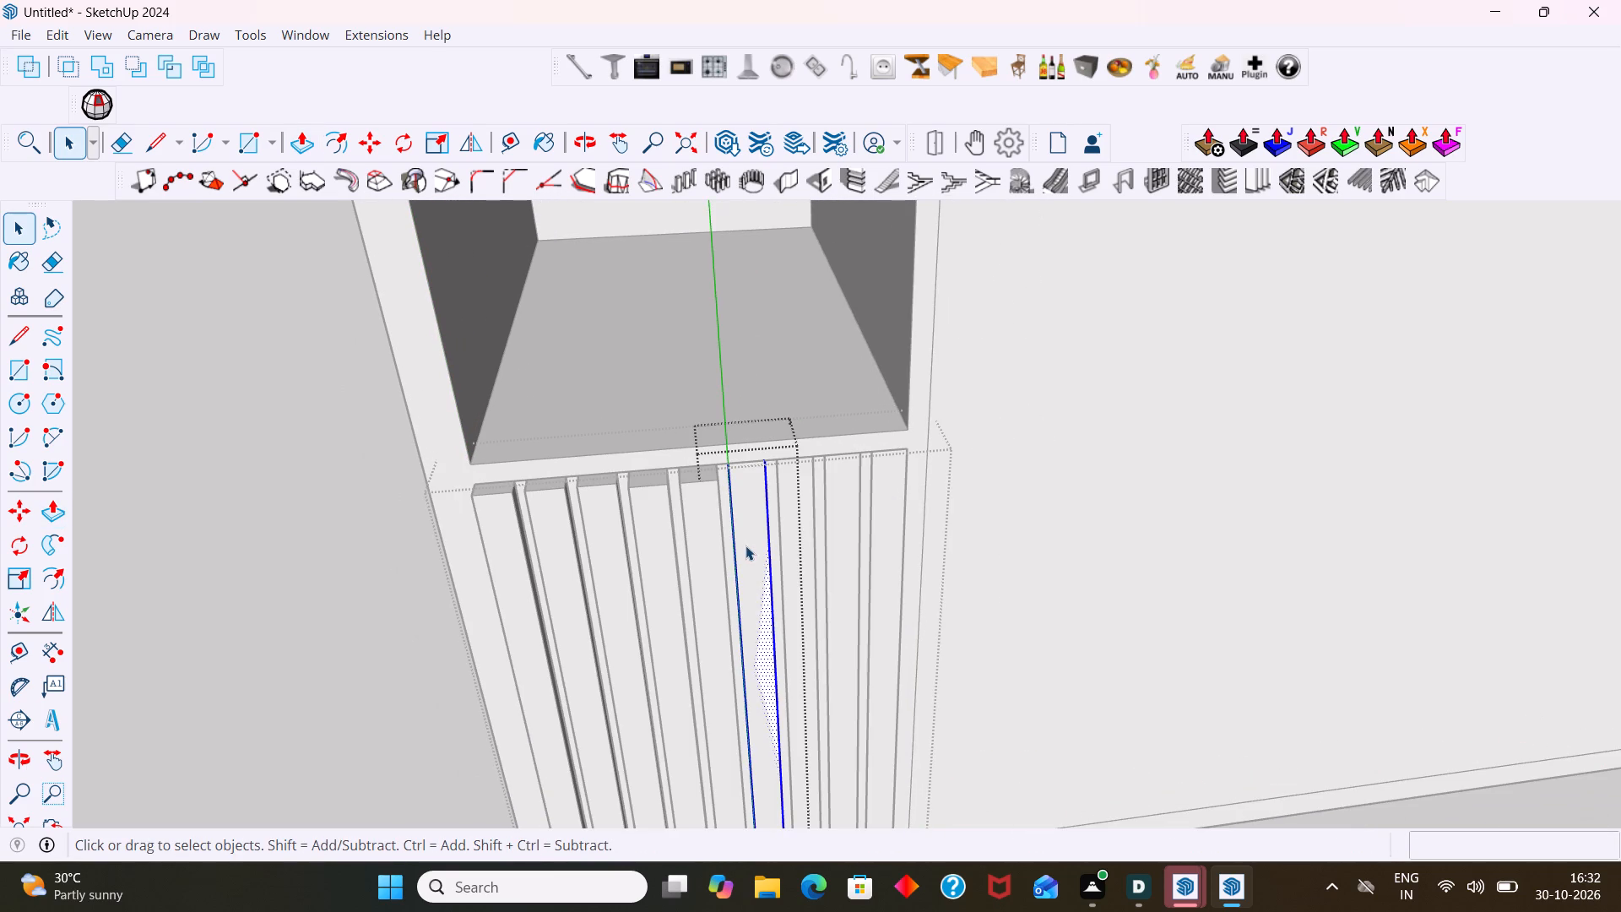
key(p)
double_click(745, 546)
key(space)
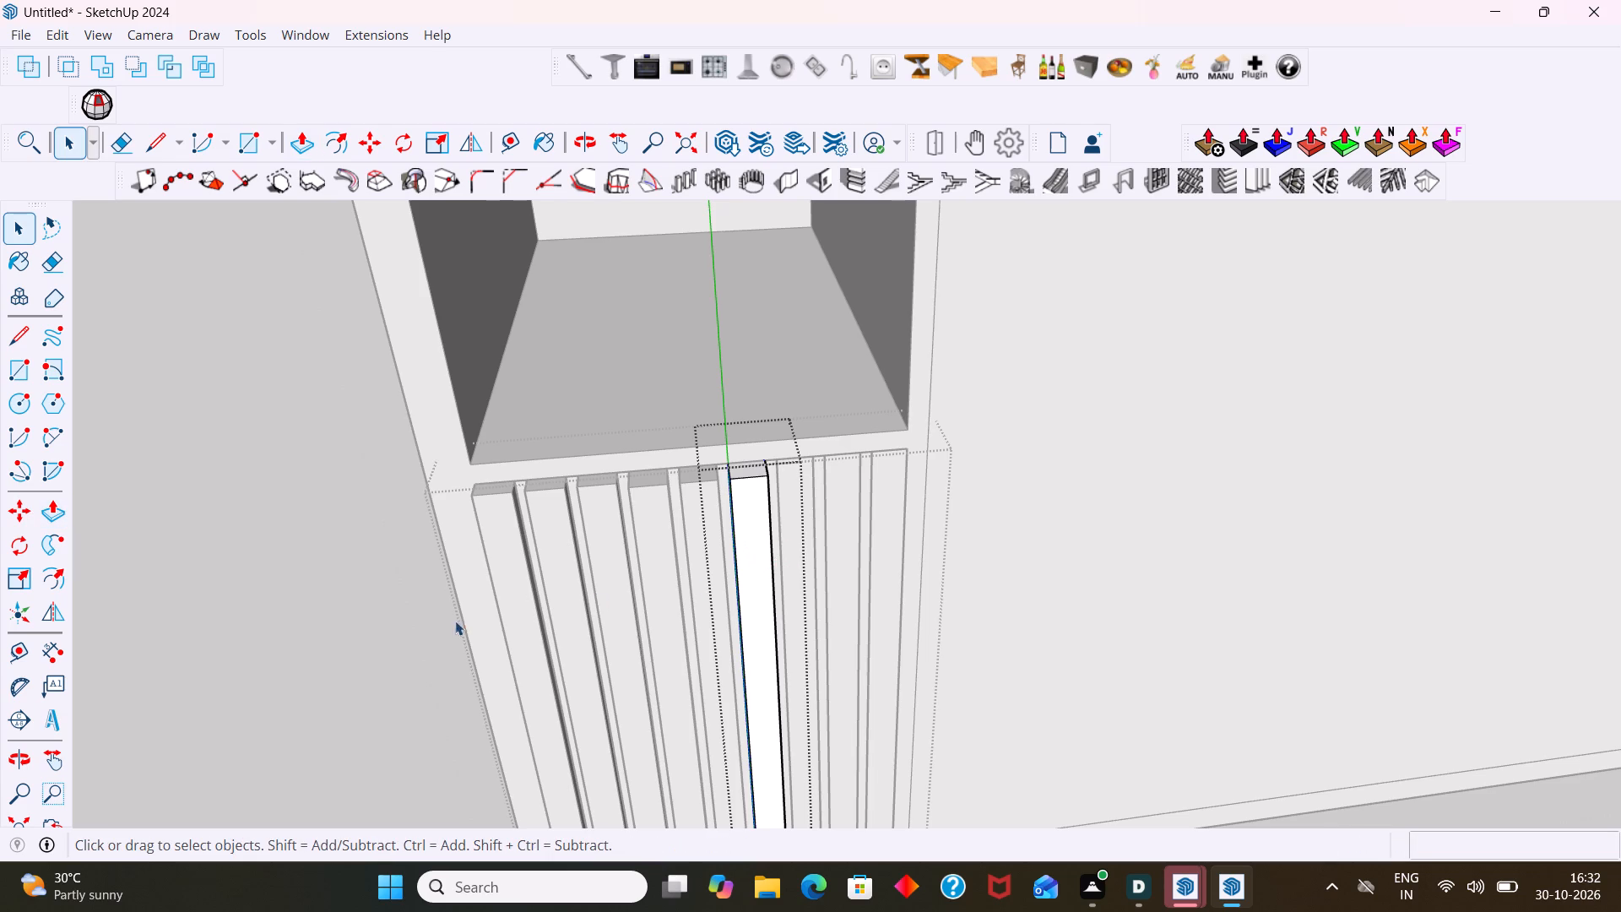
click(388, 626)
scroll(488, 632, down, 6)
click(396, 679)
scroll(426, 663, down, 3)
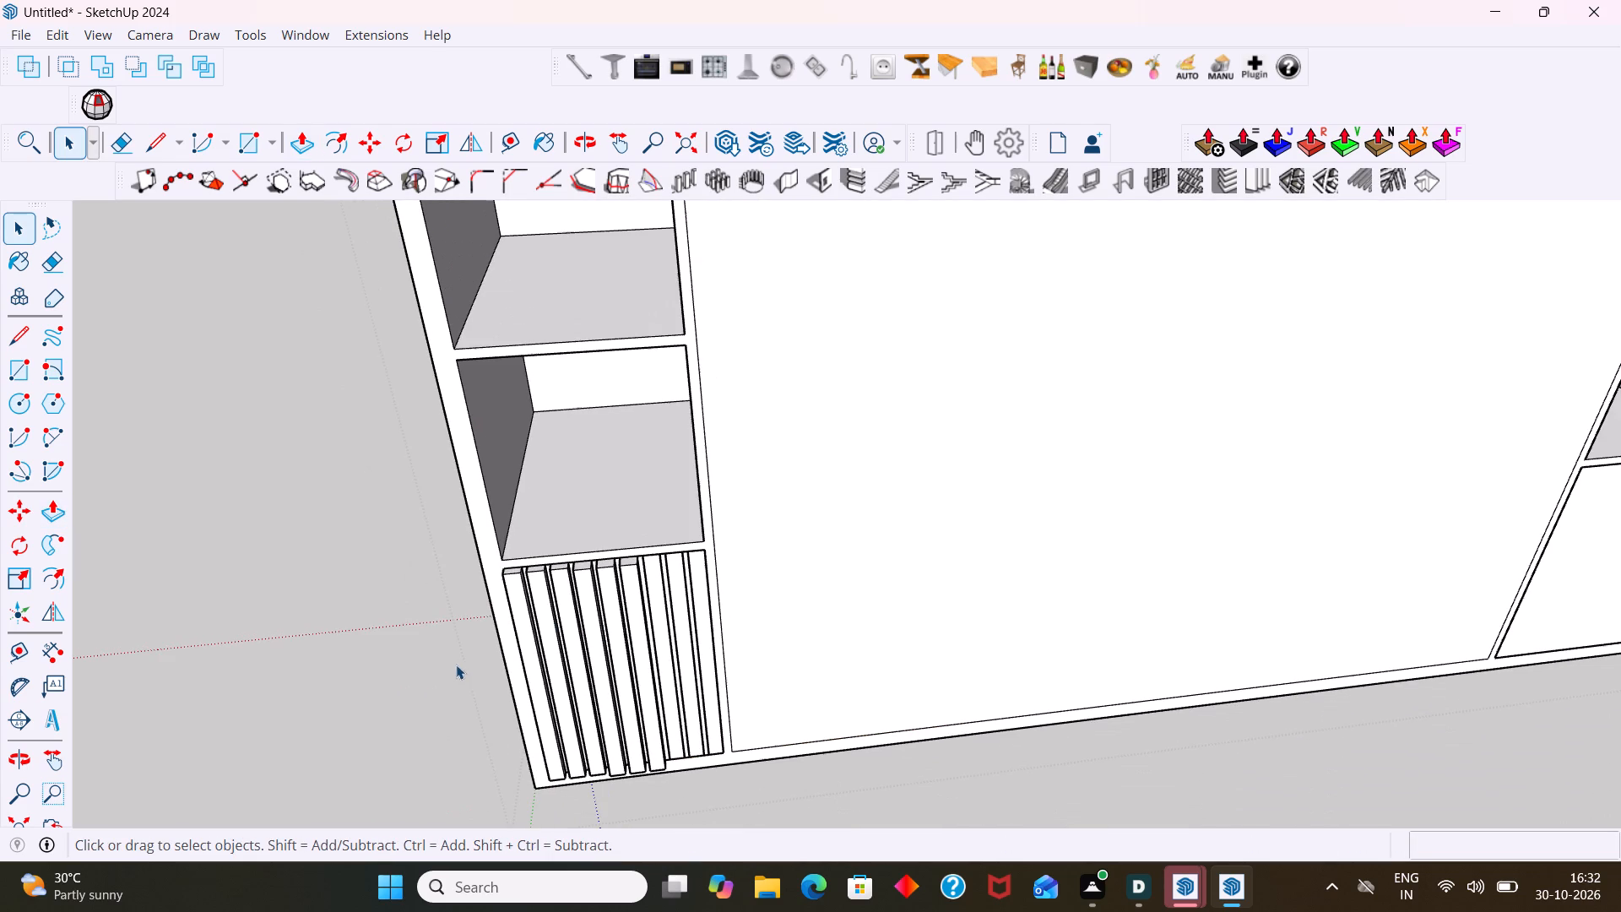
Inspect the strips on the left bottom front from the side and from above to check their projection.
middle_drag(527, 665, 829, 707)
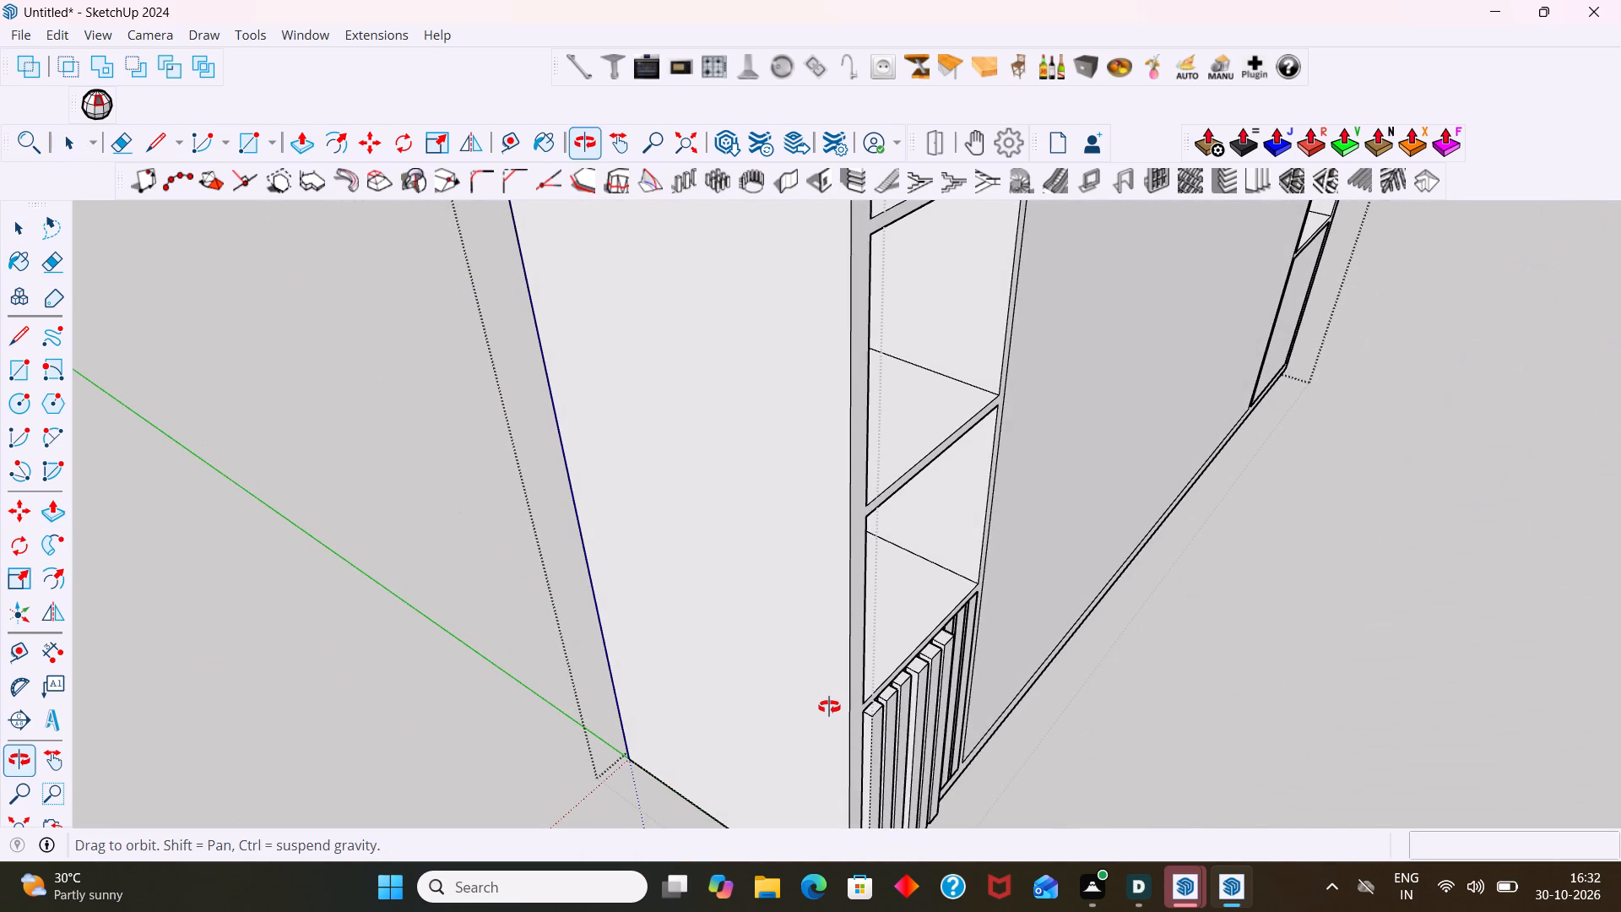
middle_drag(829, 707, 680, 678)
shift+middle_drag(714, 666, 496, 649)
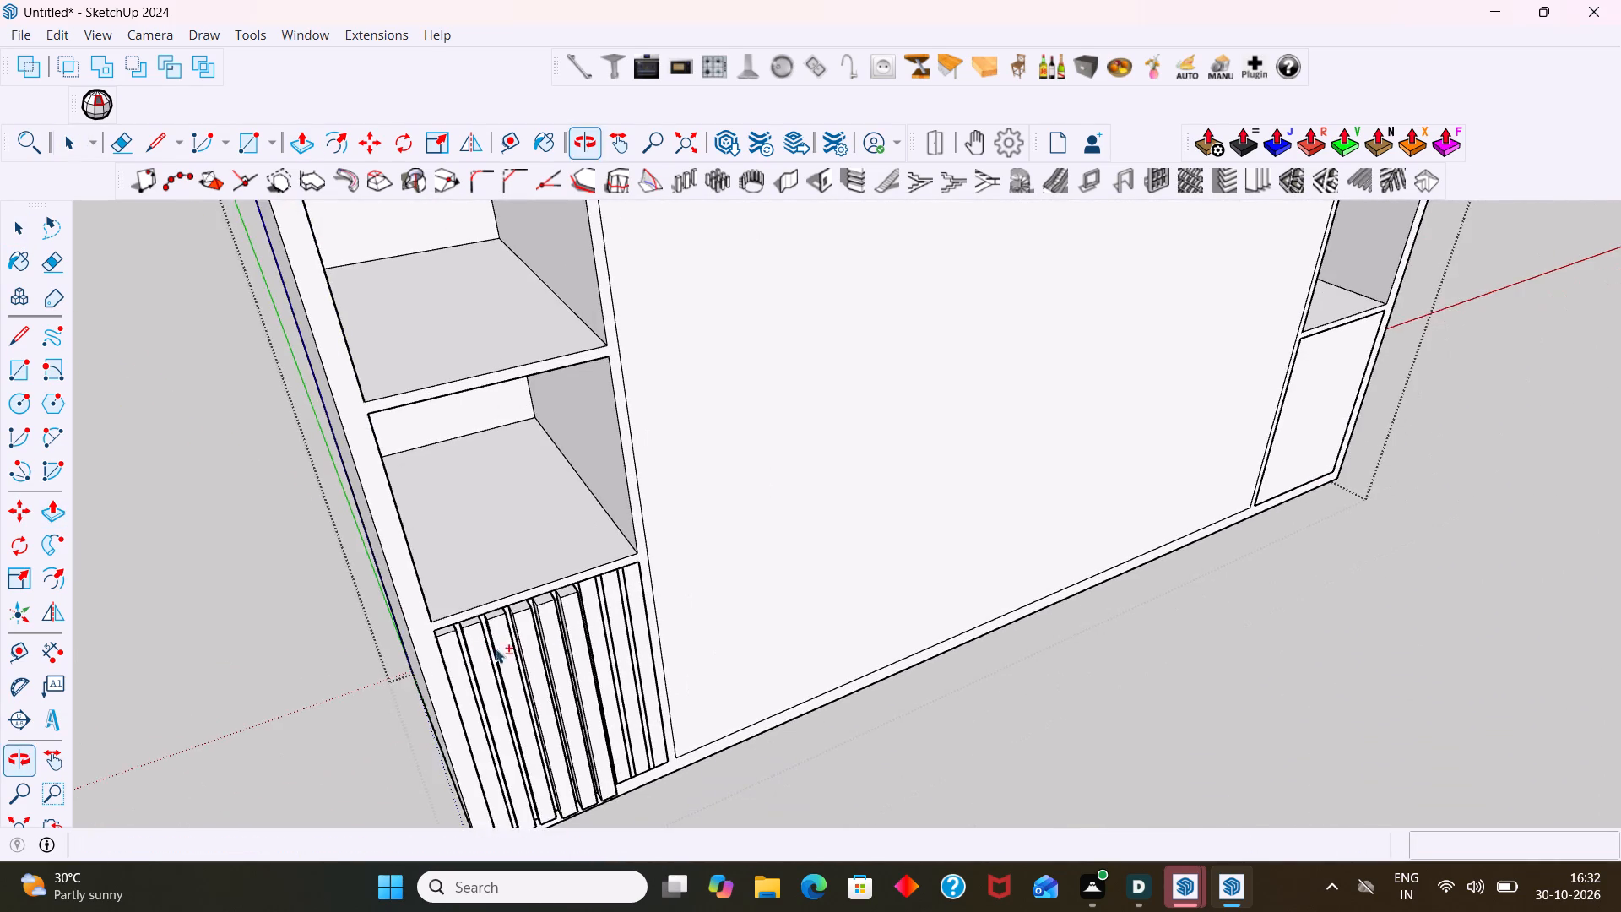
scroll(490, 670, up, 5)
shift+middle_drag(477, 680, 283, 551)
scroll(324, 565, down, 9)
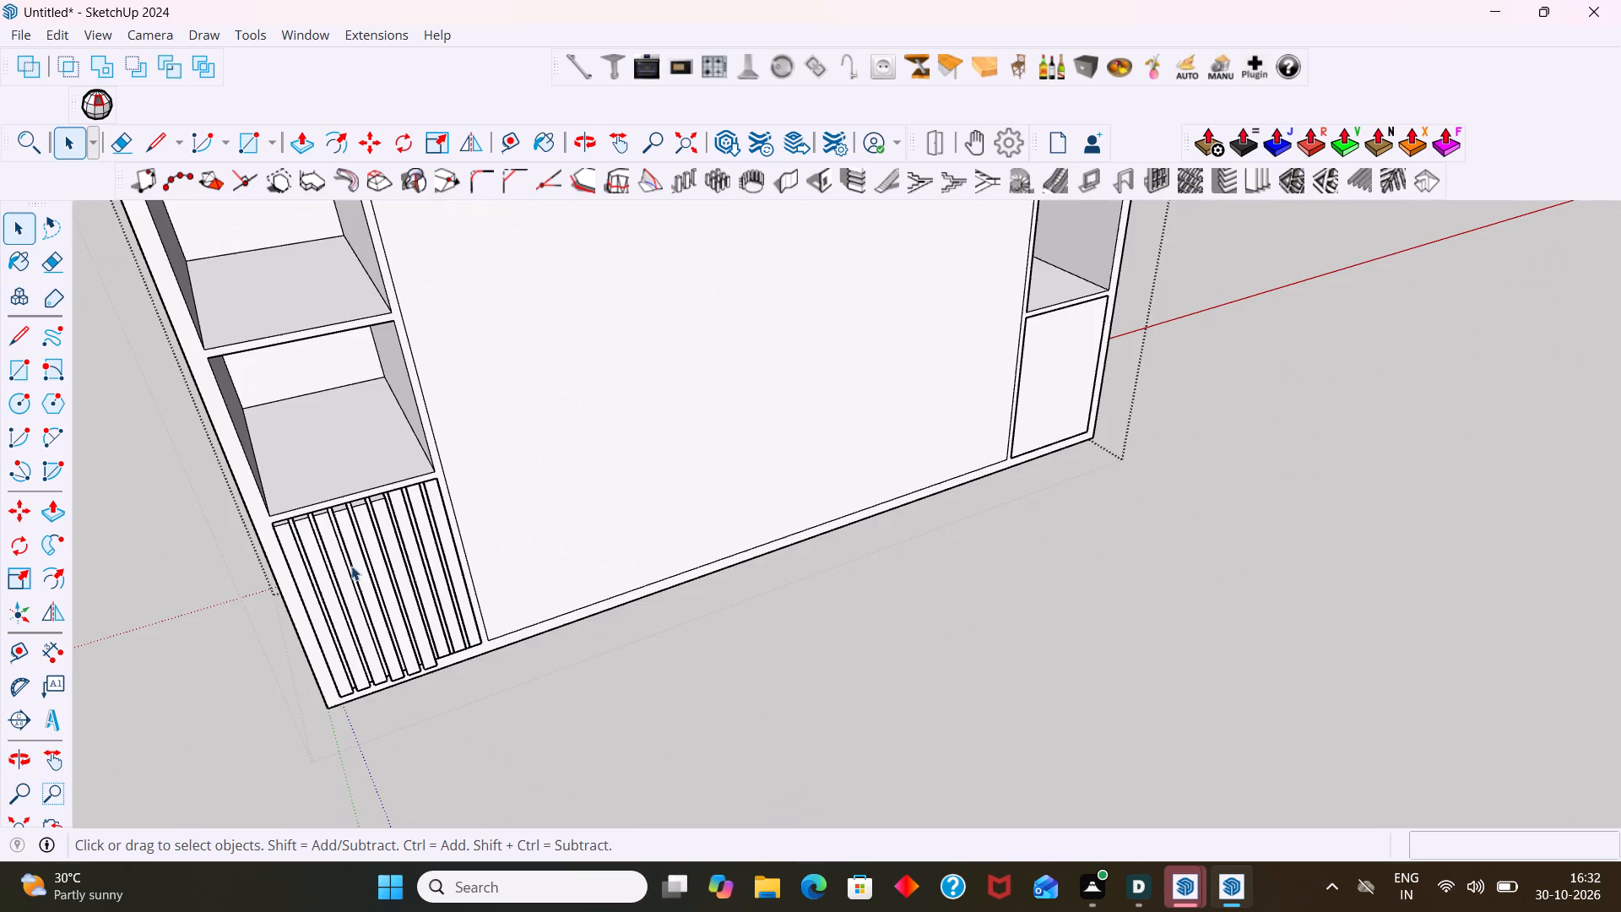
middle_drag(375, 562, 688, 483)
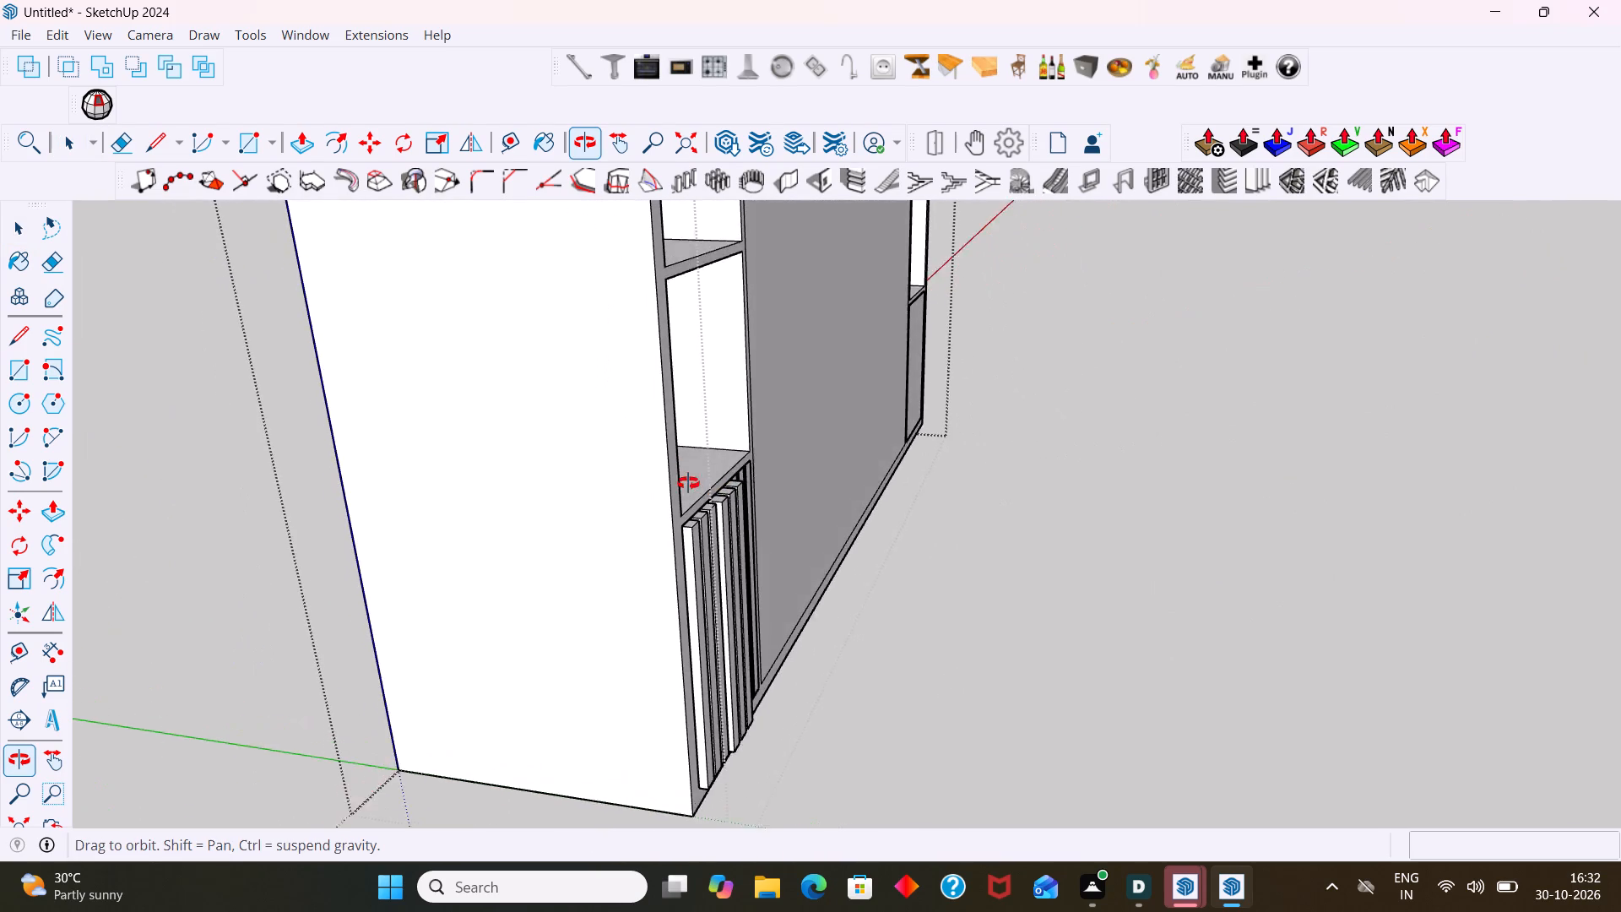
middle_drag(688, 483, 688, 487)
scroll(719, 556, up, 12)
middle_drag(731, 550, 501, 643)
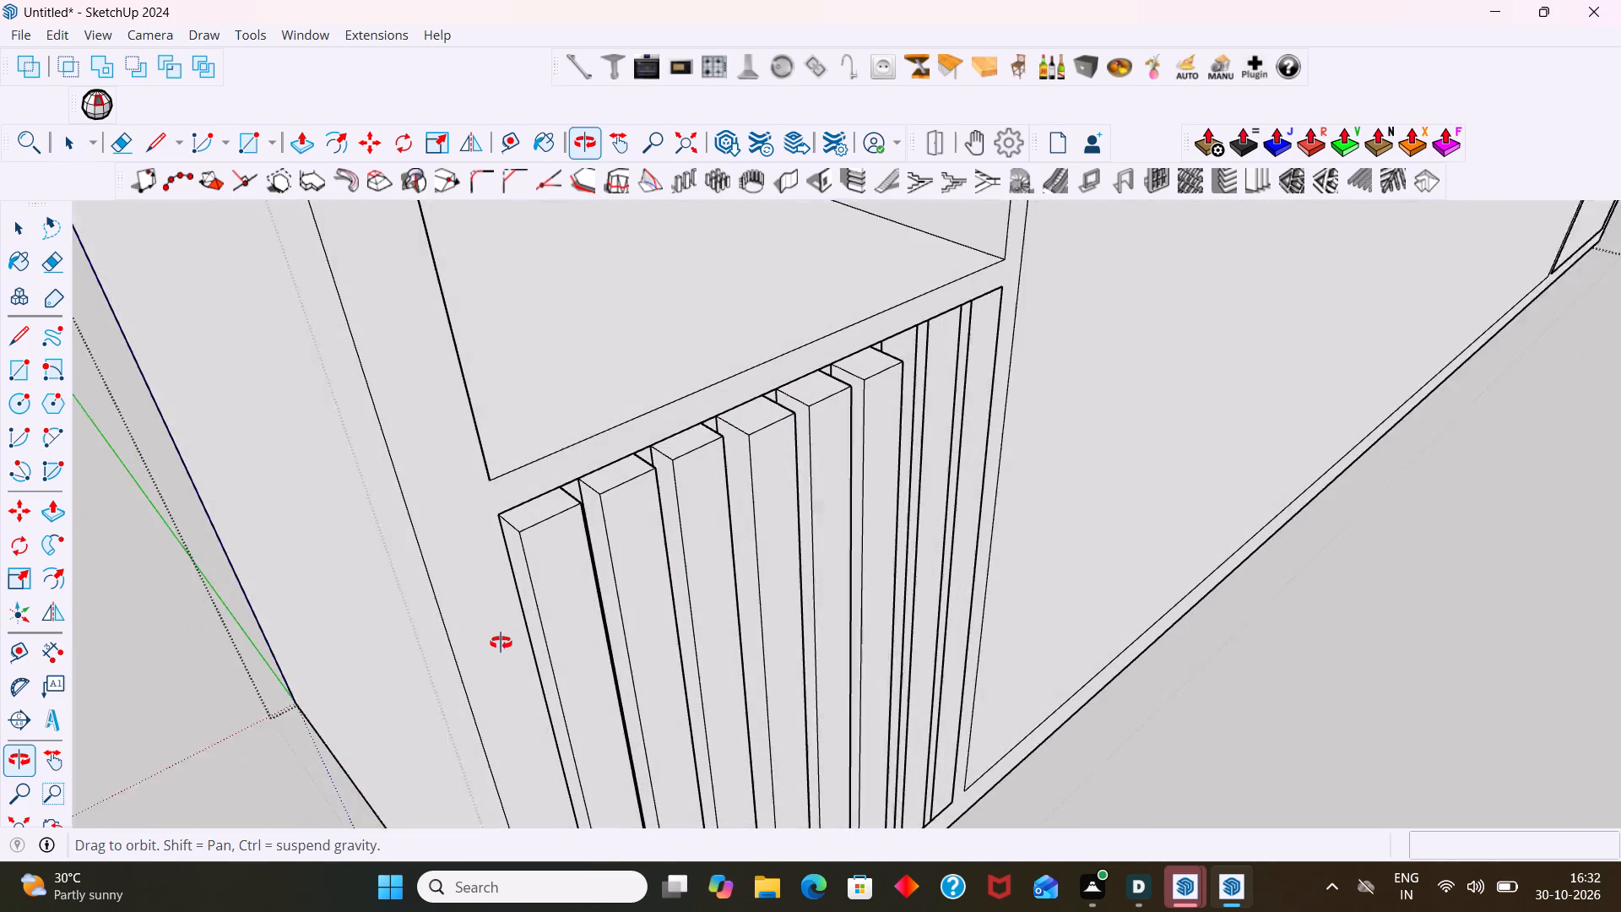
Open the left bottom front group for editing at its seventh vertical strip.
middle_drag(501, 643, 813, 607)
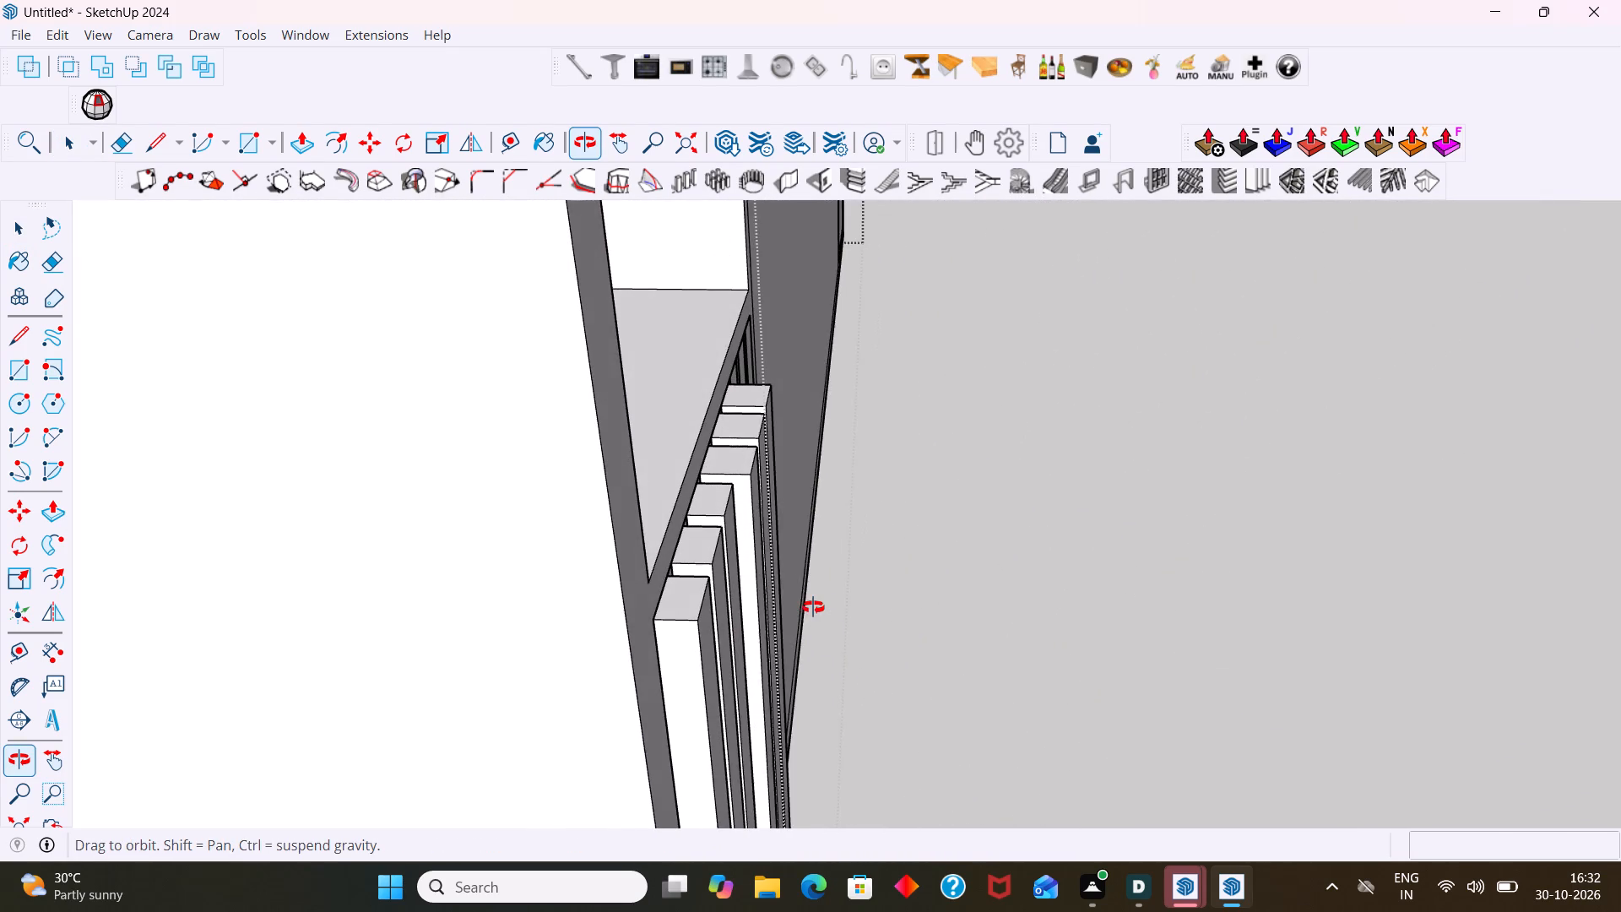
middle_drag(813, 607, 651, 609)
scroll(674, 575, down, 5)
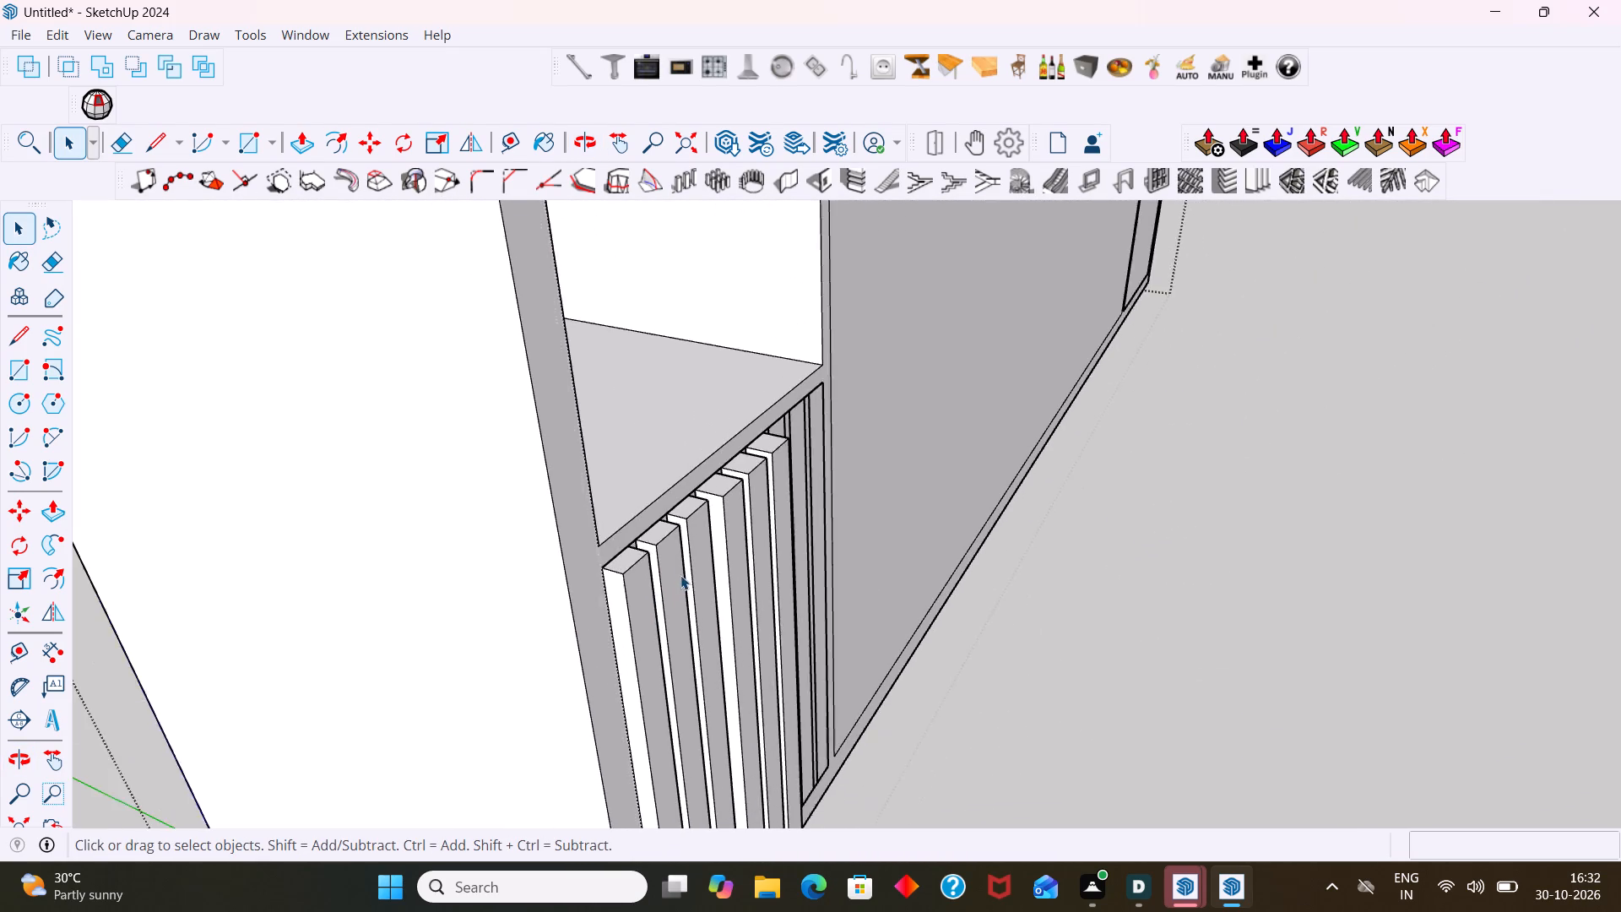
scroll(680, 575, down, 3)
middle_drag(681, 574, 198, 604)
scroll(279, 582, down, 8)
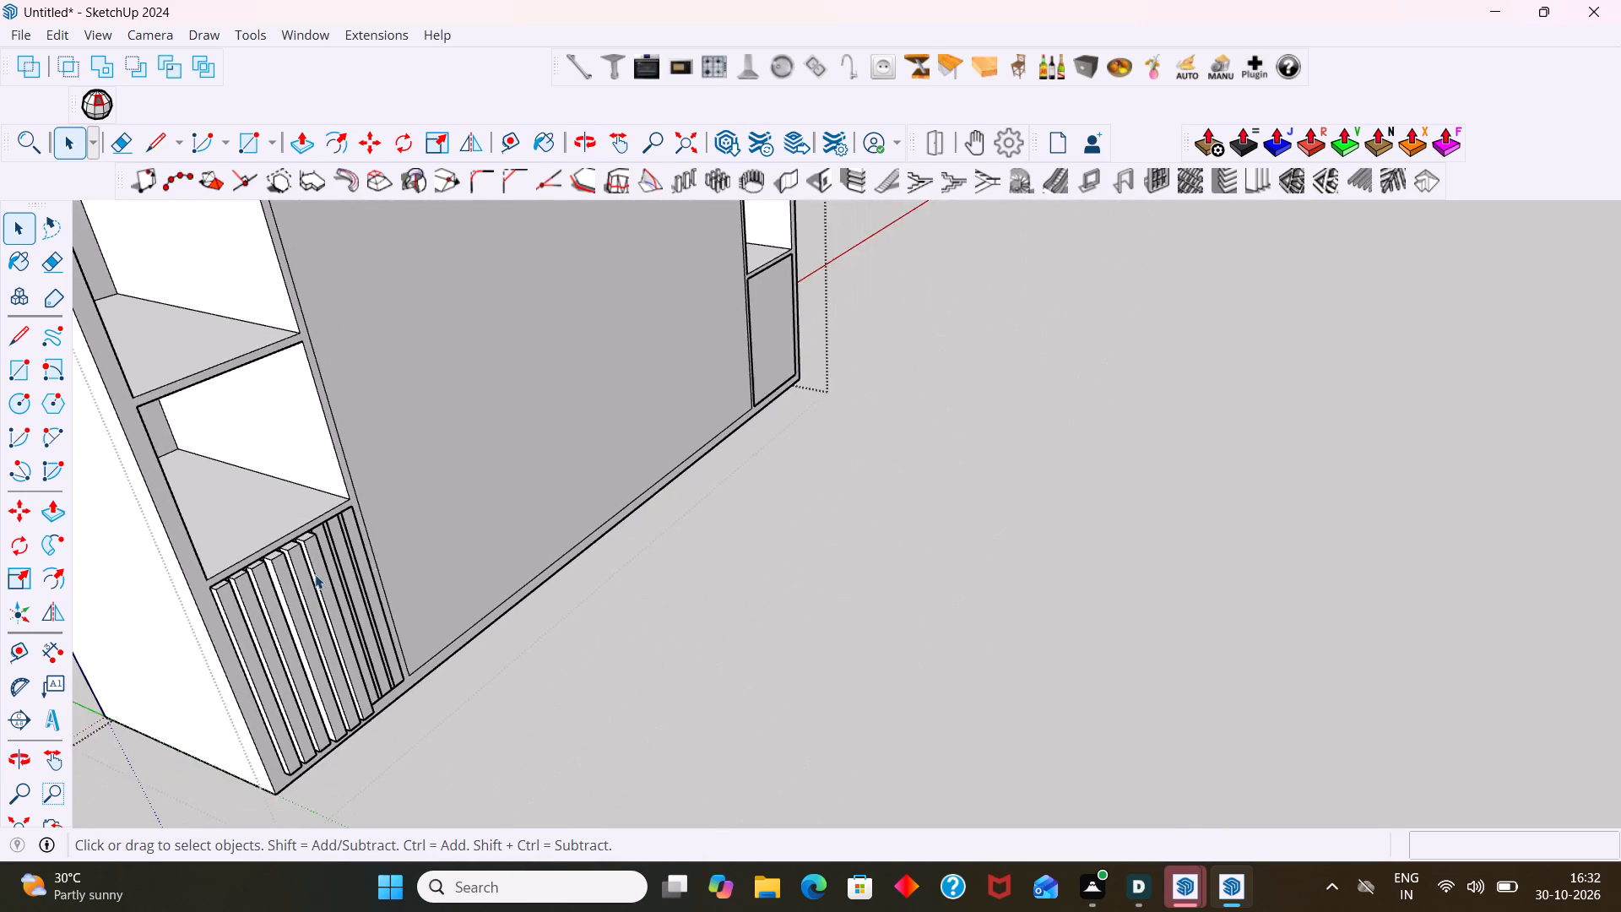
middle_drag(315, 574, 521, 552)
scroll(475, 573, up, 7)
middle_drag(459, 595, 268, 615)
scroll(534, 479, up, 2)
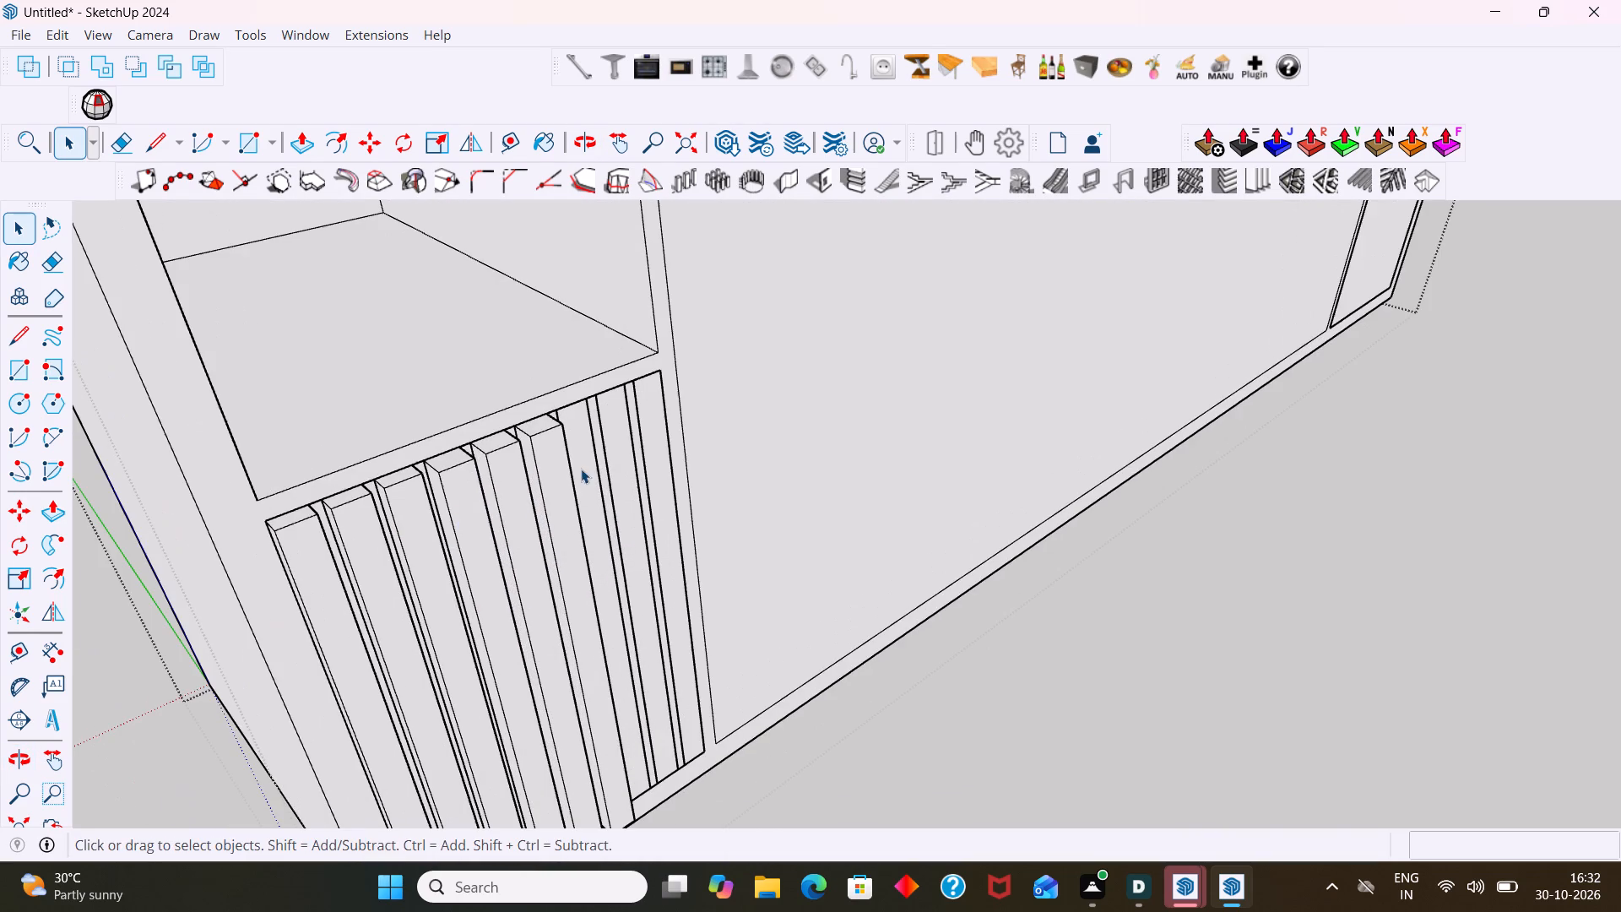
middle_drag(581, 469, 307, 553)
scroll(483, 484, up, 1)
middle_drag(483, 484, 236, 563)
scroll(420, 508, up, 4)
triple_click(333, 513)
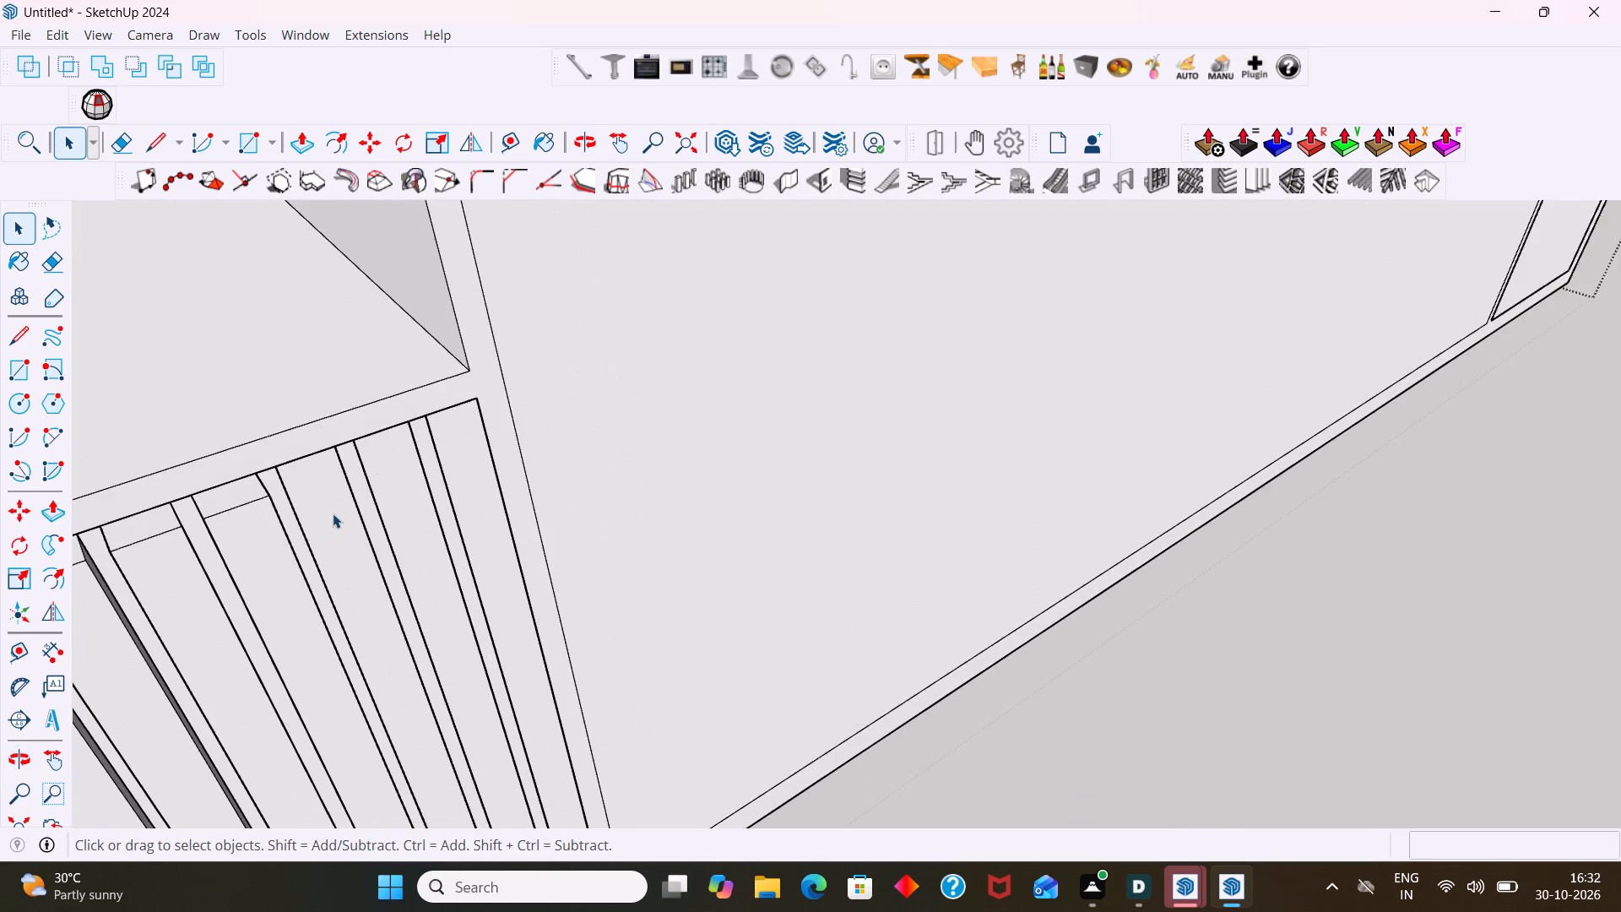
click(333, 513)
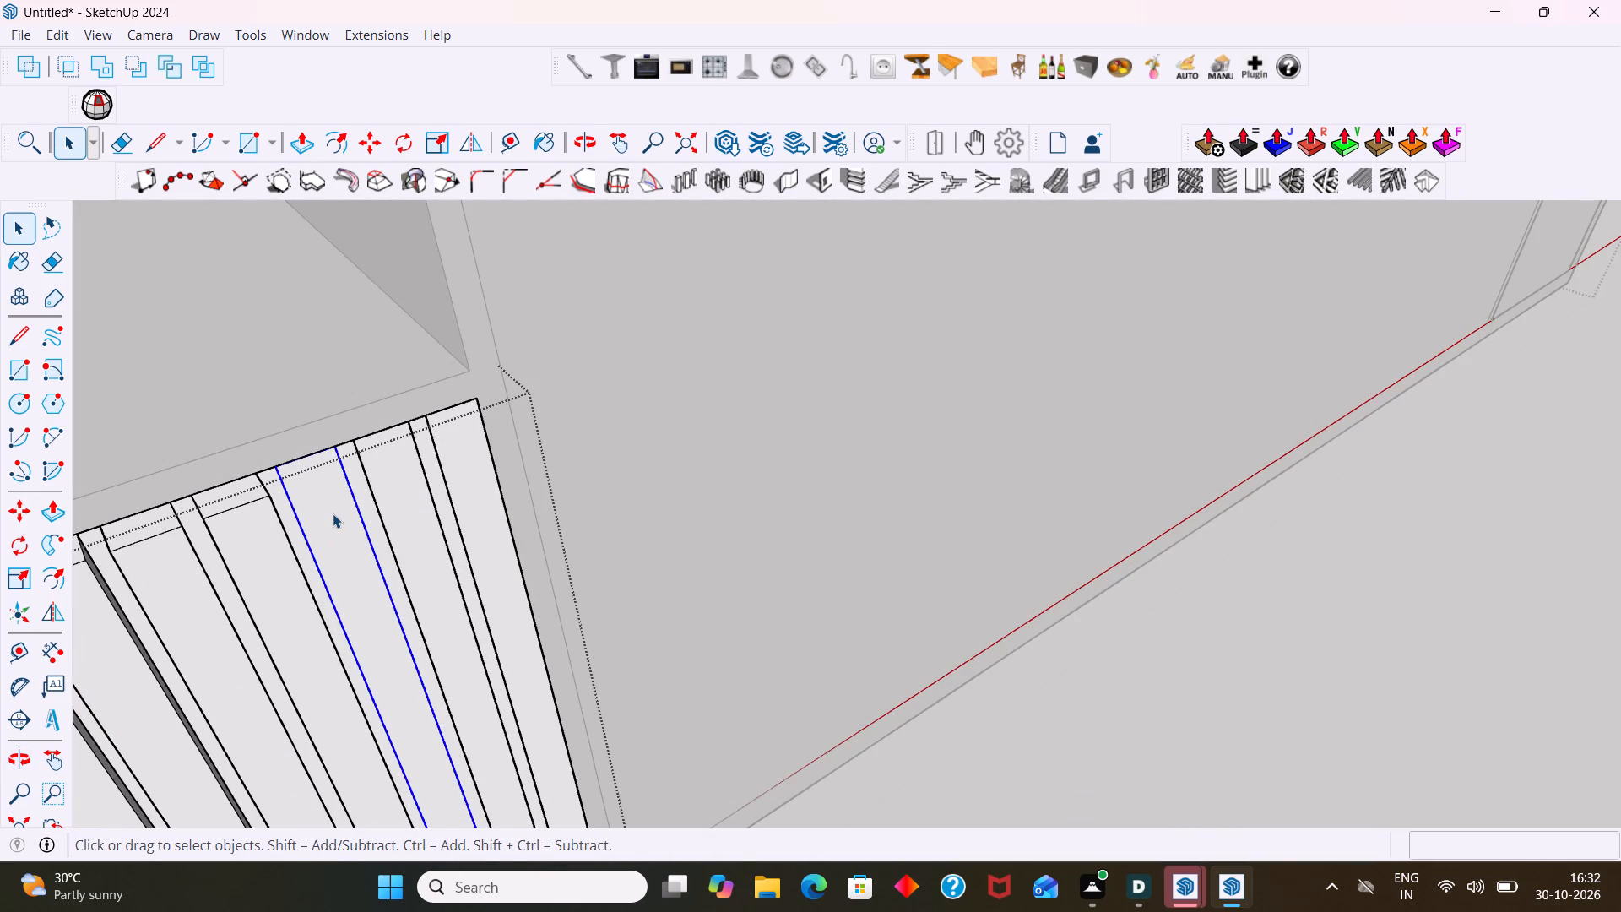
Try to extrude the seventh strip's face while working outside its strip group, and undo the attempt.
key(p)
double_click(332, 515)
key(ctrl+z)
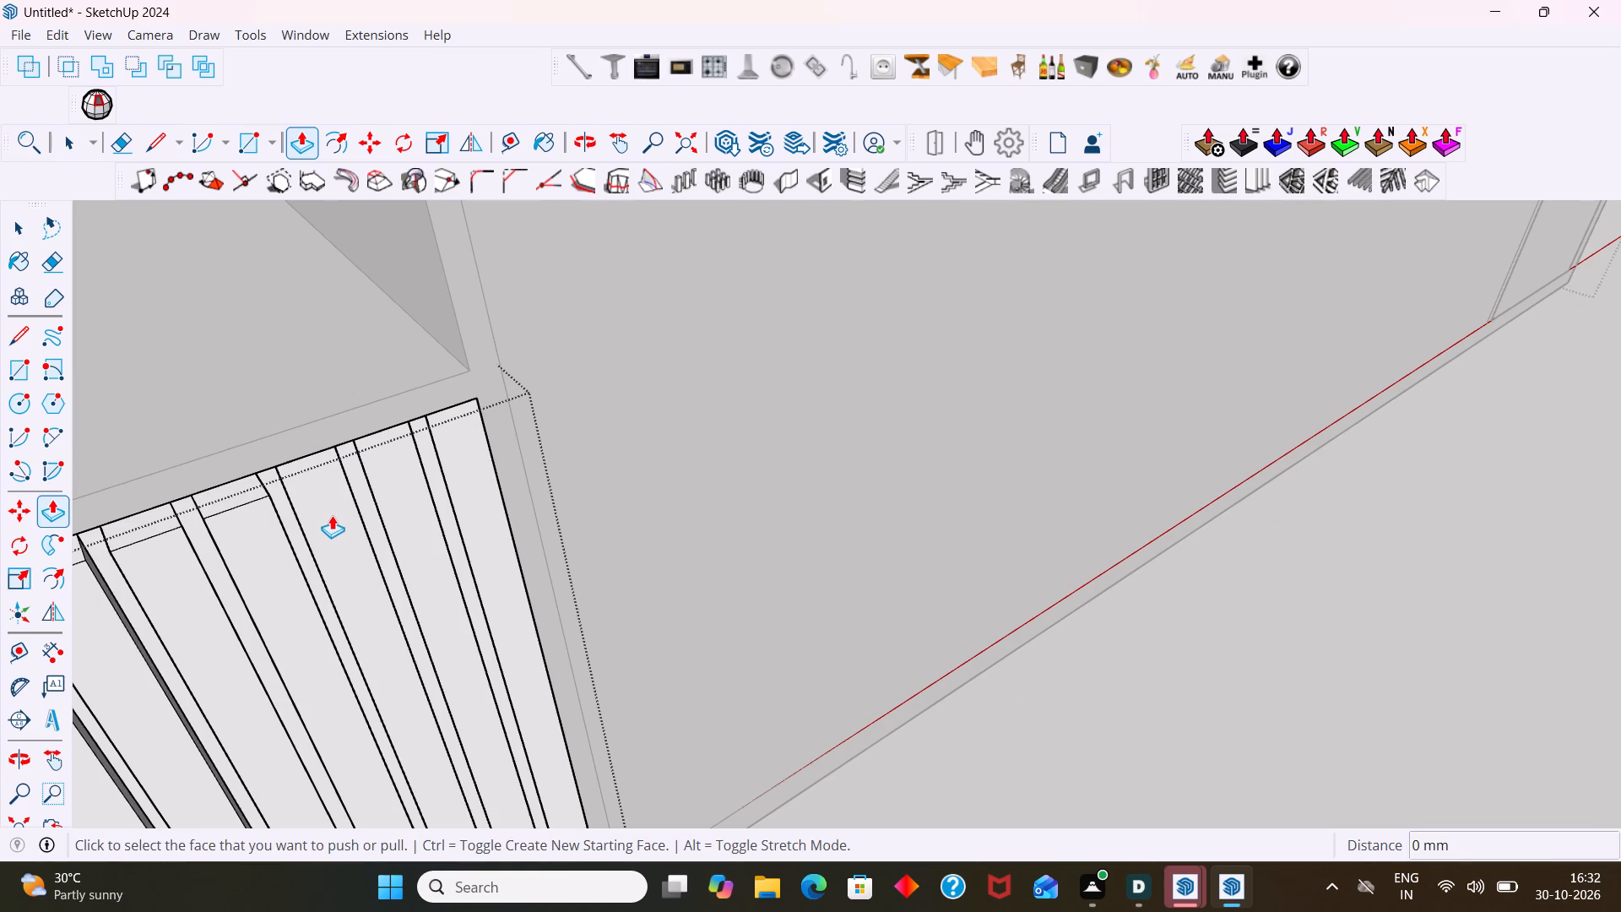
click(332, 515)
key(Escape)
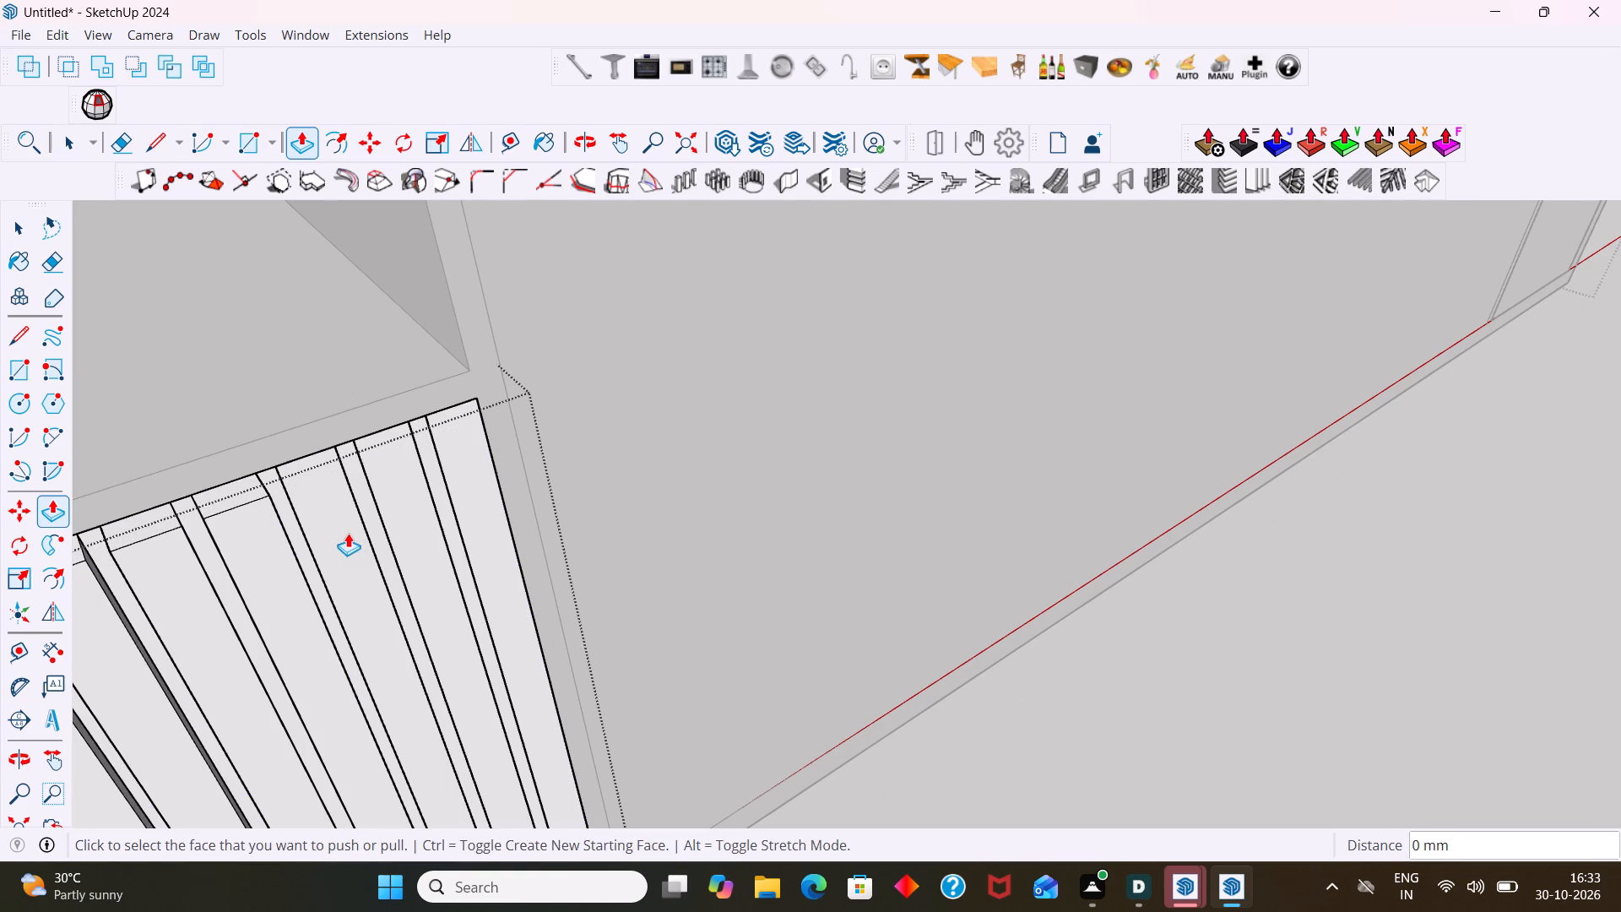
Open the seventh strip's group, extrude its face by the same 18 mm, and close the strip group.
key(space)
double_click(341, 548)
key(p)
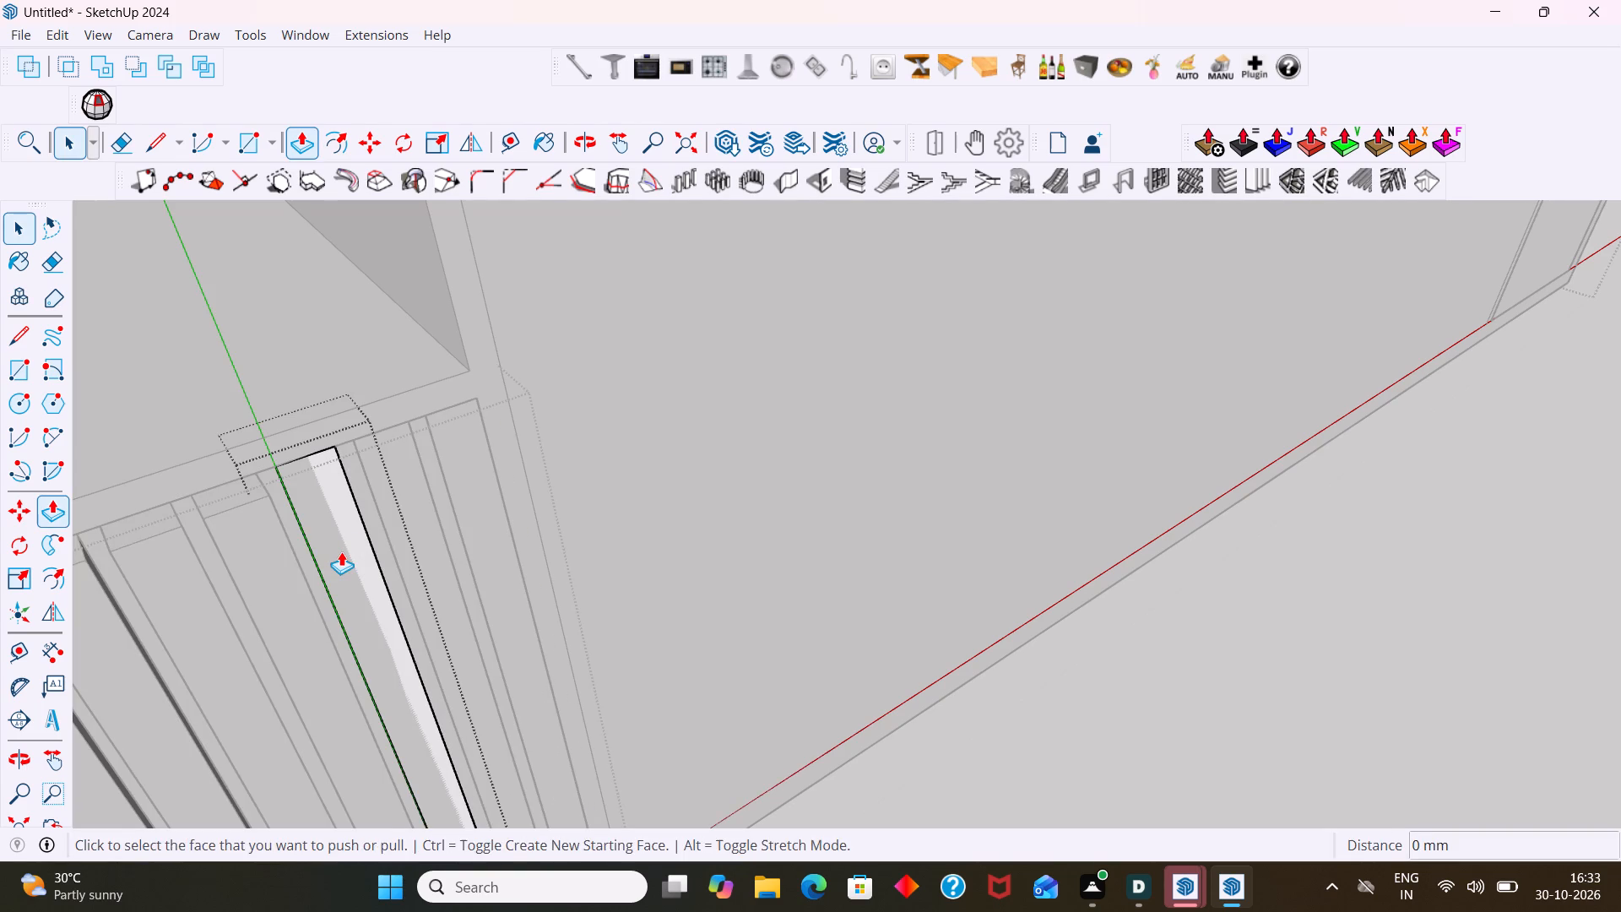
double_click(341, 551)
key(space)
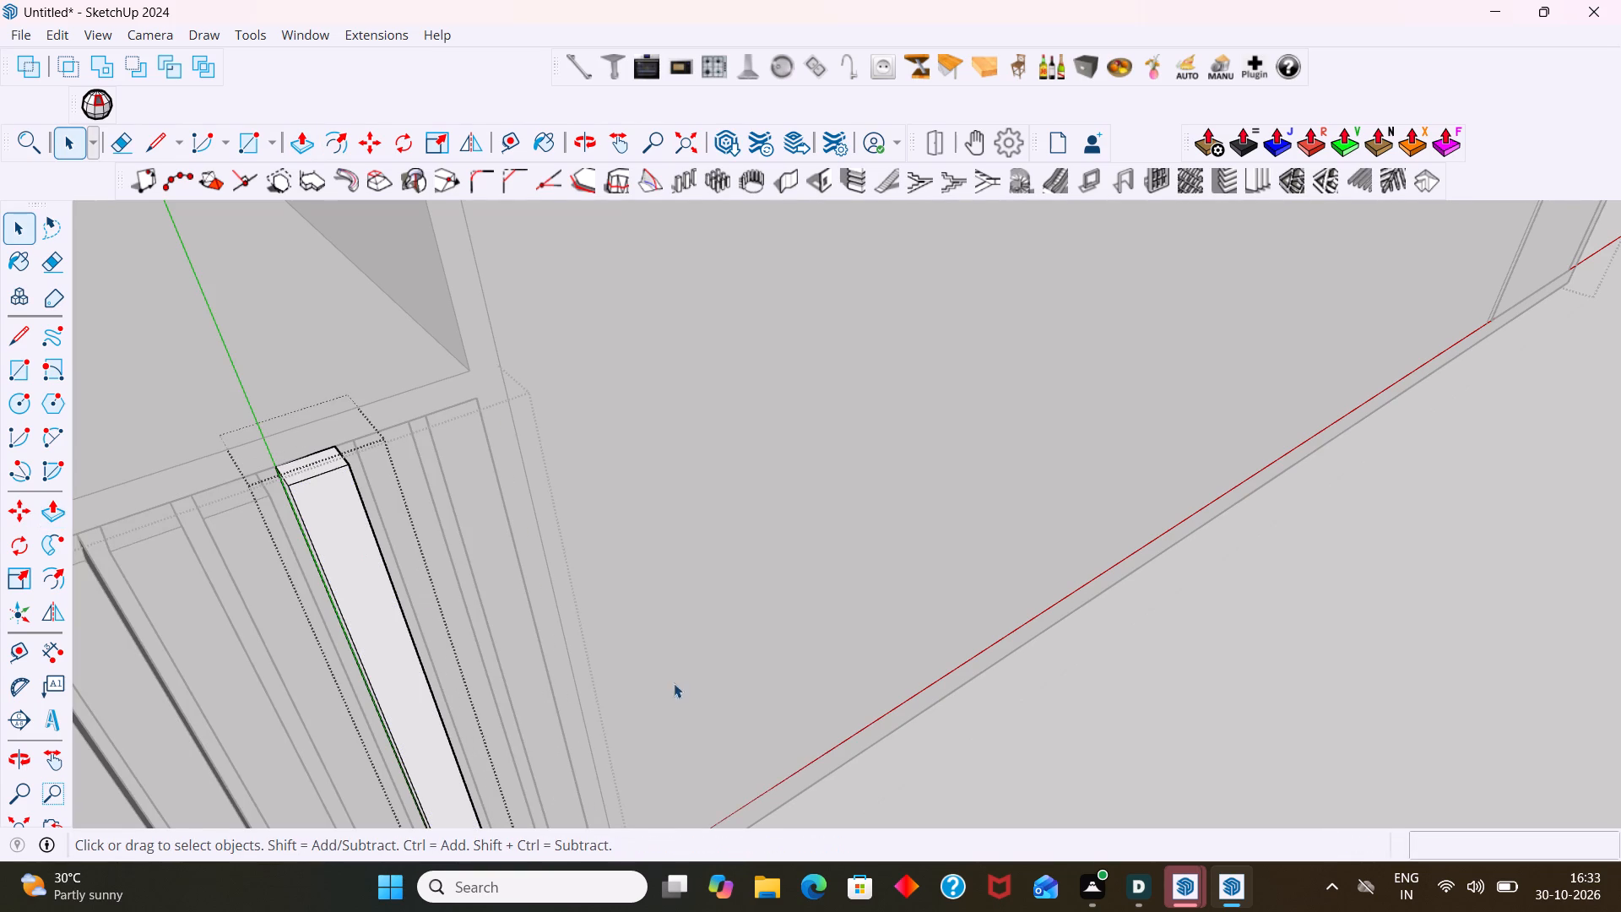
click(1049, 762)
Extrude the eighth strip's face by the same 18 mm inside its own group, and close the strip group.
scroll(960, 736, down, 9)
scroll(580, 618, up, 3)
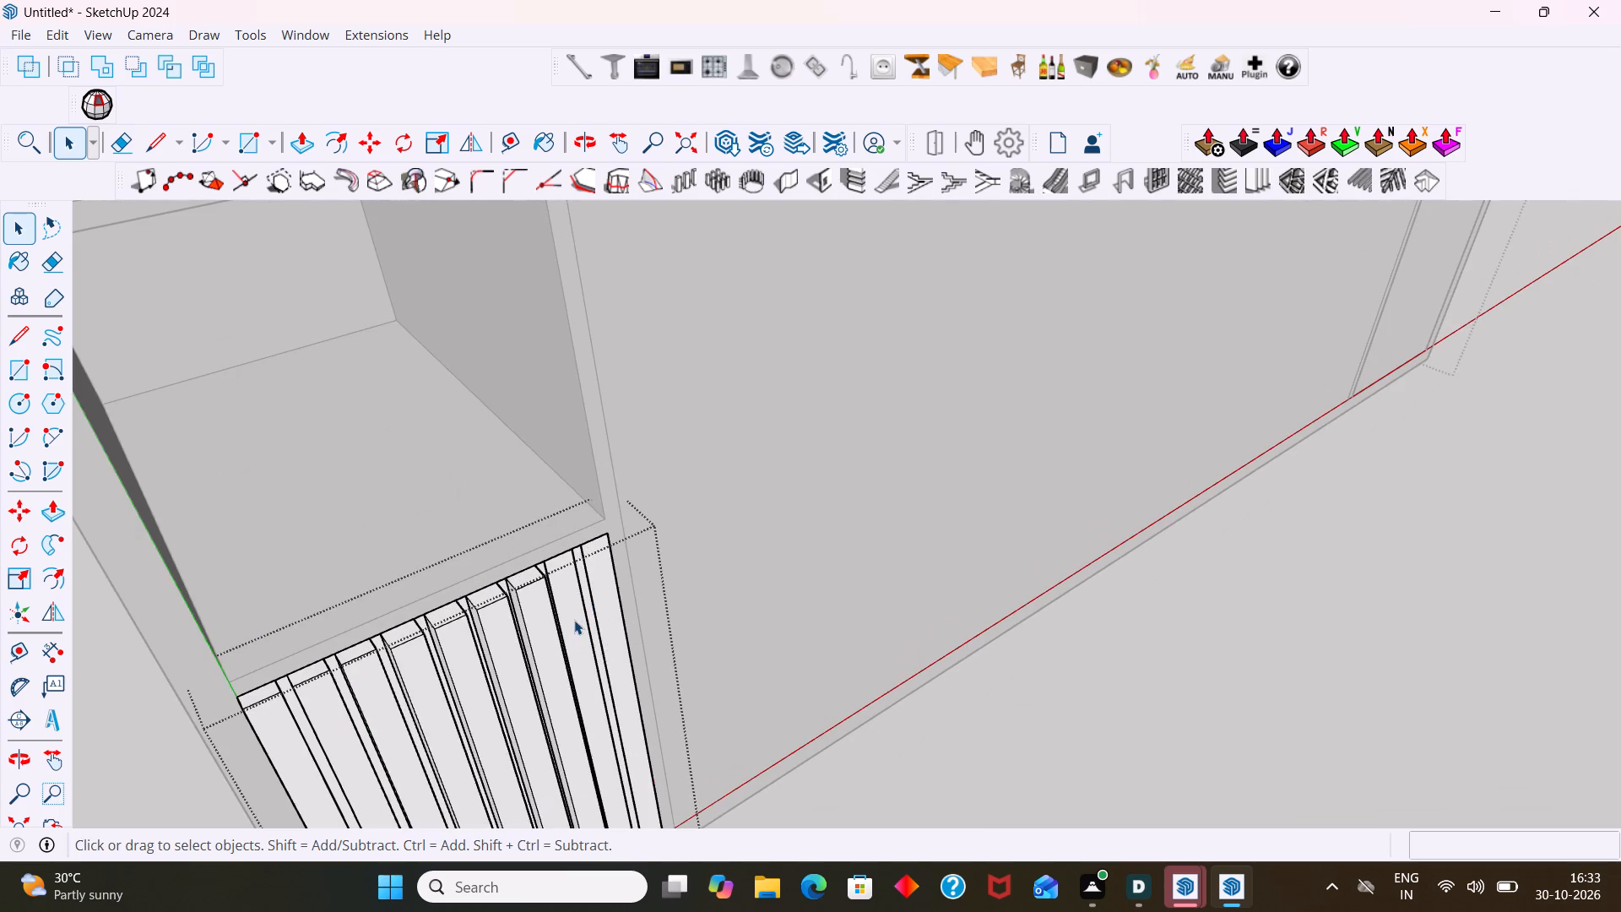
triple_click(574, 620)
triple_click(574, 620)
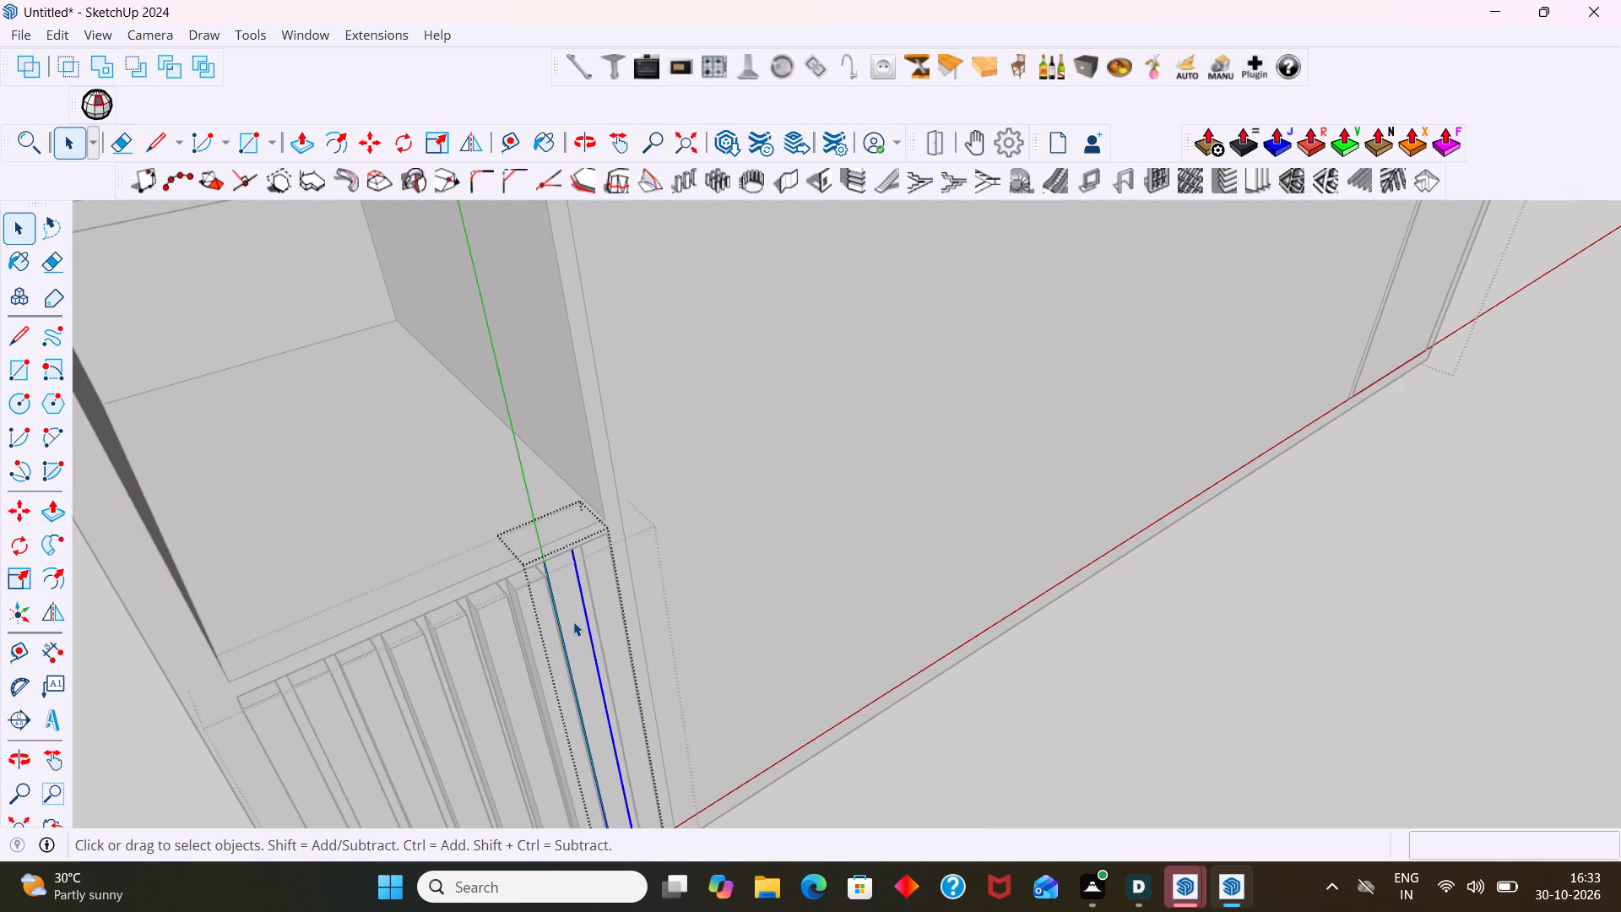
middle_drag(561, 630, 529, 644)
scroll(548, 622, up, 3)
key(p)
double_click(548, 620)
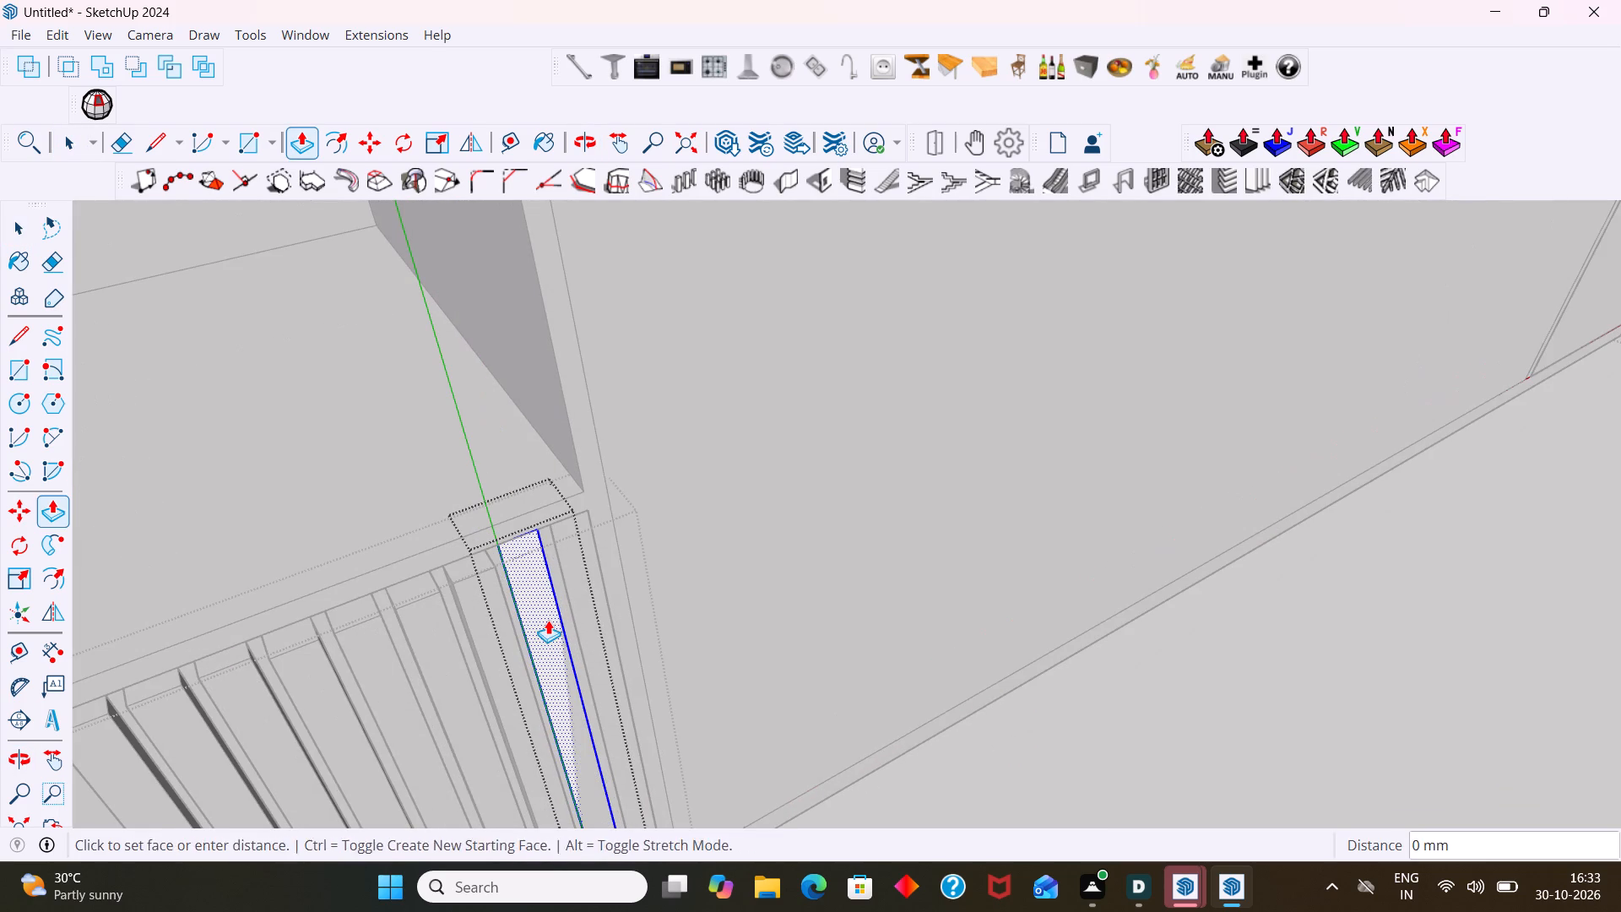
key(space)
click(1115, 814)
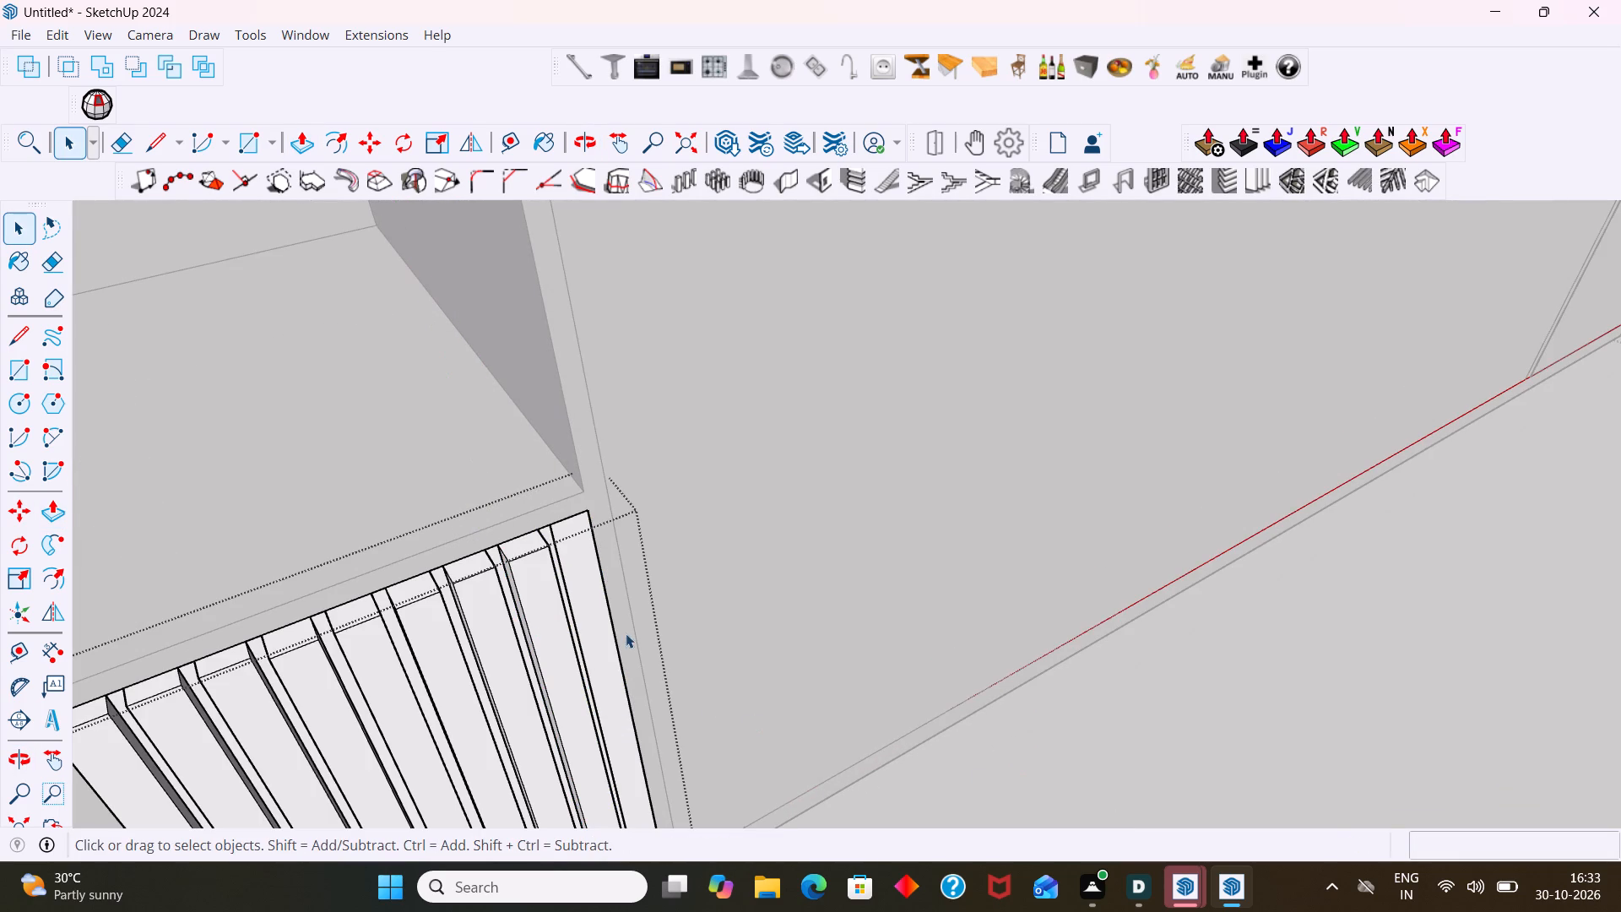
Extrude the ninth, last strip by the same 18 mm inside its group, and close the left bottom front group.
double_click(583, 593)
double_click(583, 593)
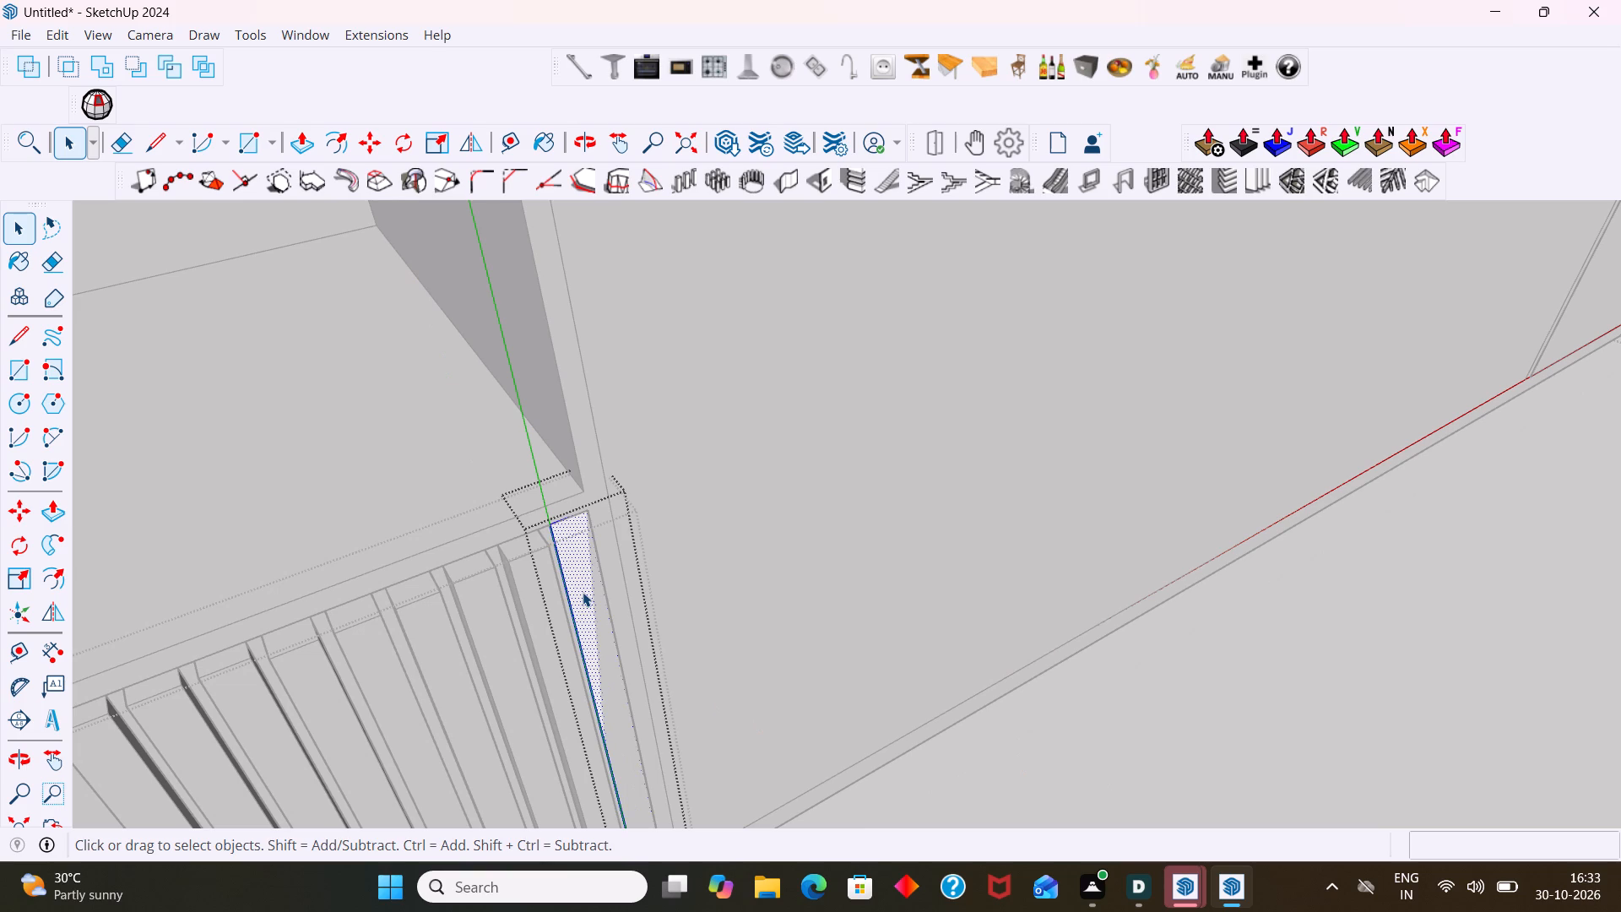
key(p)
double_click(583, 592)
key(space)
click(1103, 728)
scroll(1103, 728, down, 1)
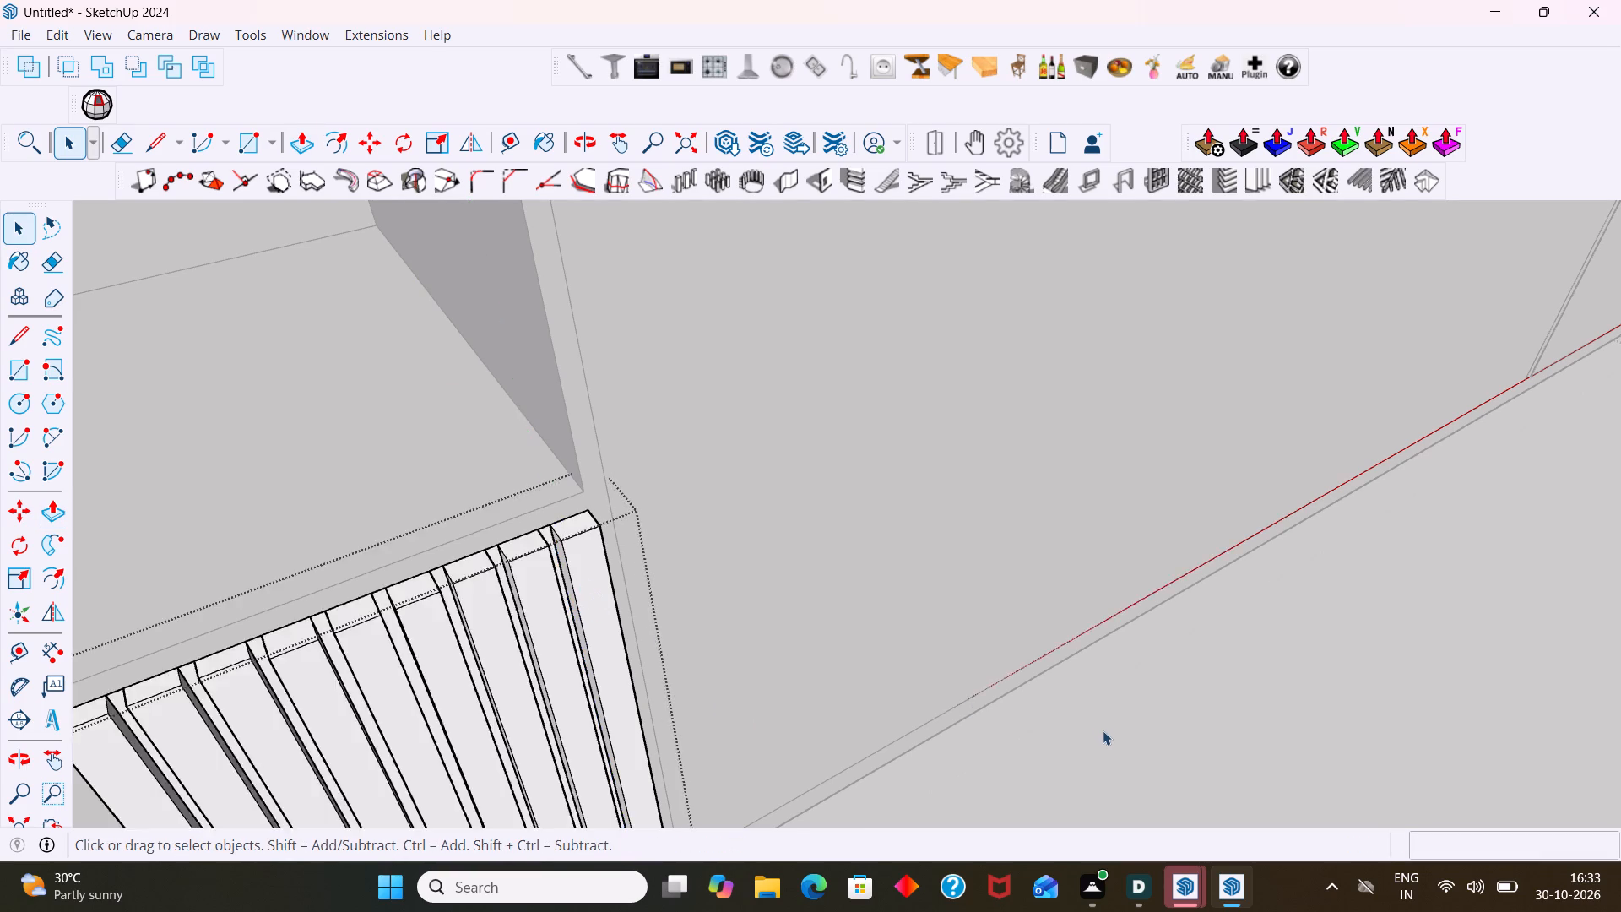
scroll(1103, 730, down, 19)
click(1115, 743)
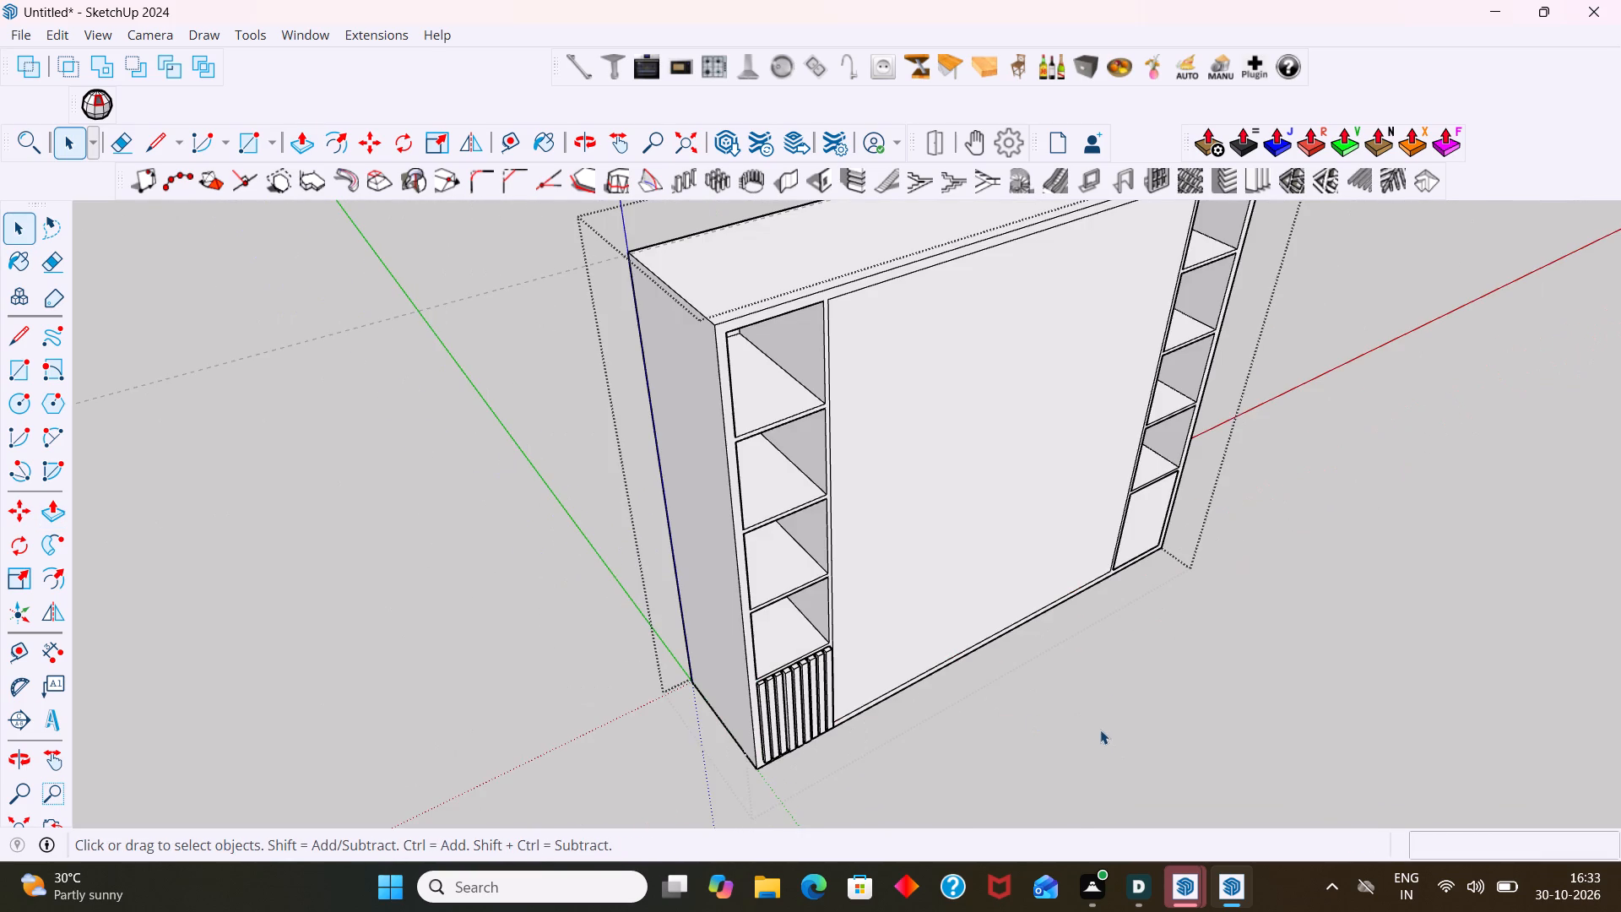
Copy the stripped left bottom front group 2173 mm across onto the right bottom front, snapping to its upper inner corner.
ctrl+middle_click(1092, 721)
scroll(1076, 714, down, 1)
shift+middle_drag(1009, 732, 947, 714)
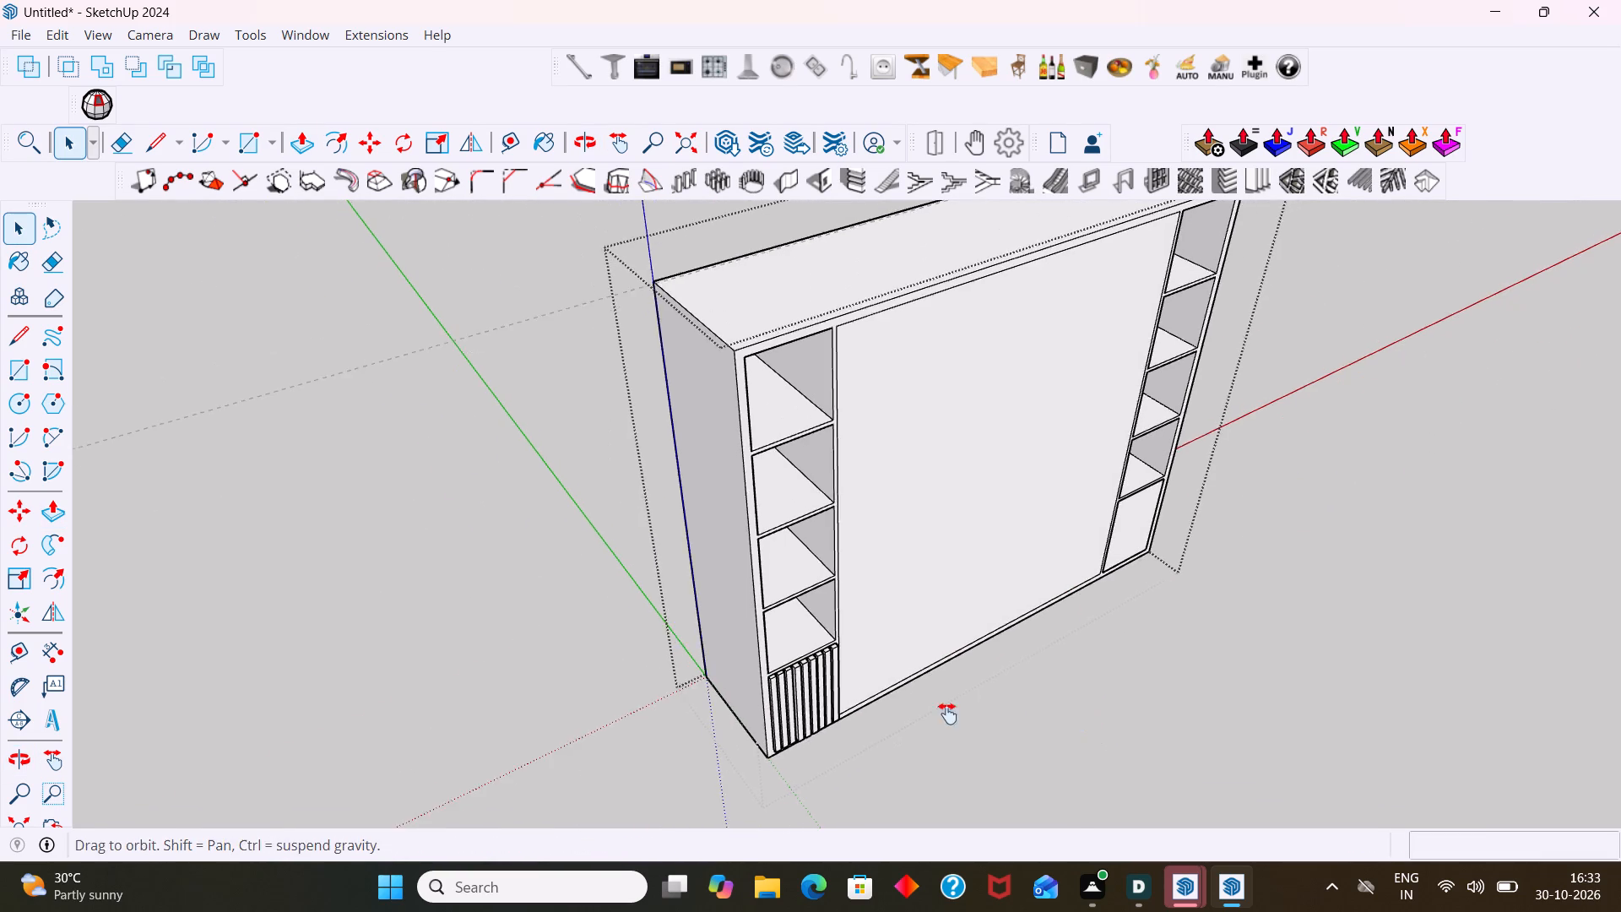
shift+middle_drag(947, 714, 693, 636)
scroll(557, 624, up, 5)
middle_drag(793, 573, 542, 557)
scroll(482, 472, up, 3)
click(441, 392)
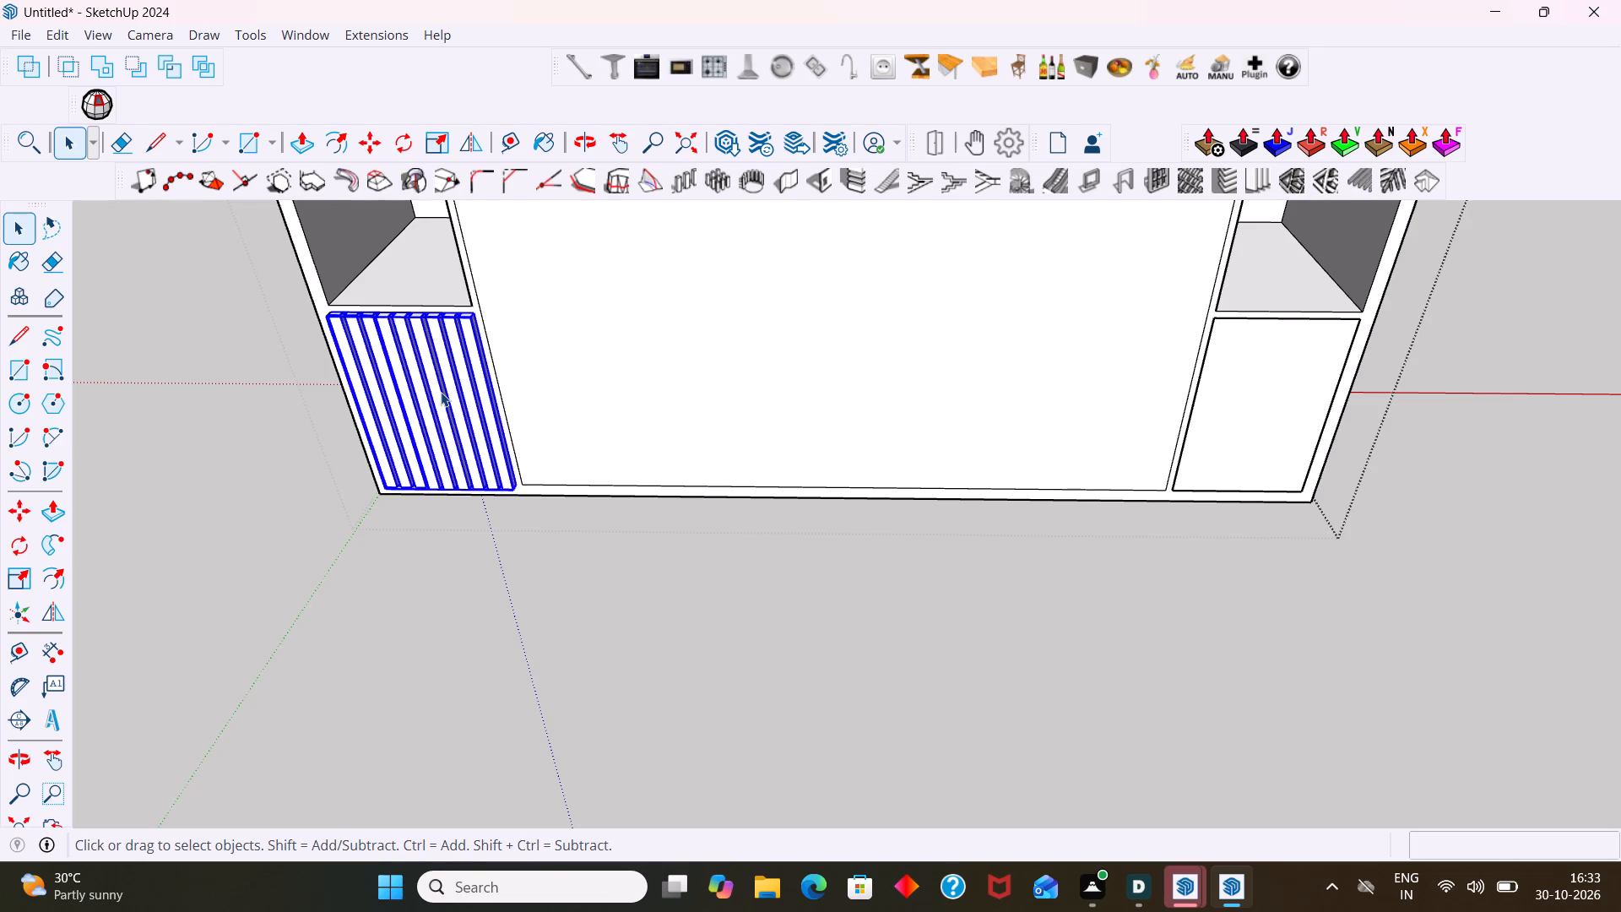
scroll(444, 324, up, 5)
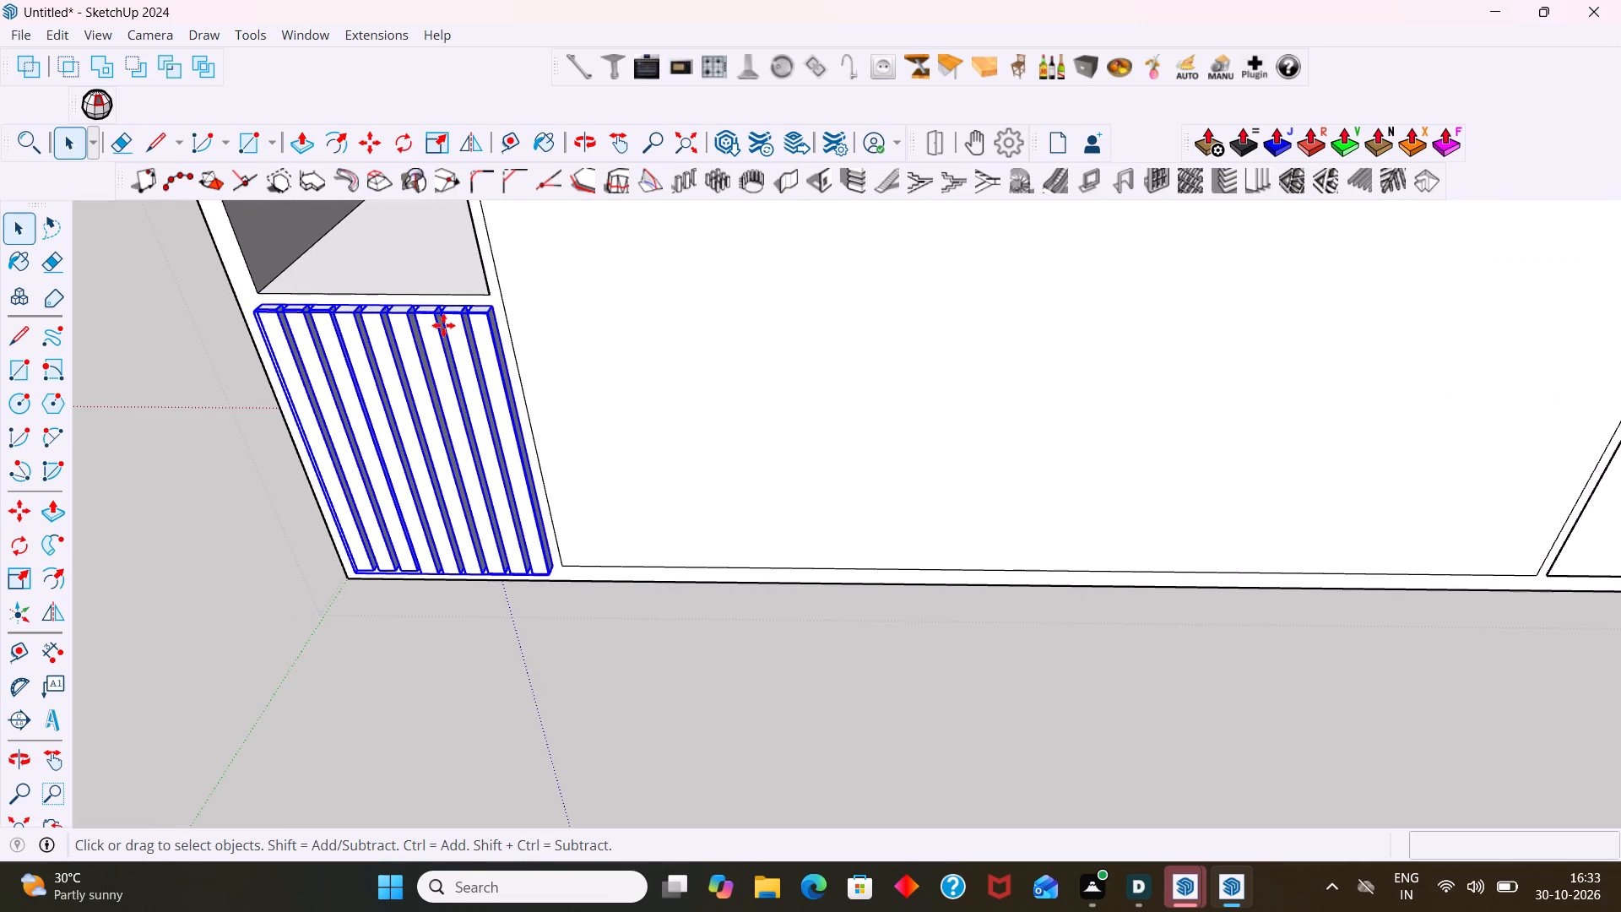
key(m)
scroll(279, 290, up, 6)
click(252, 307)
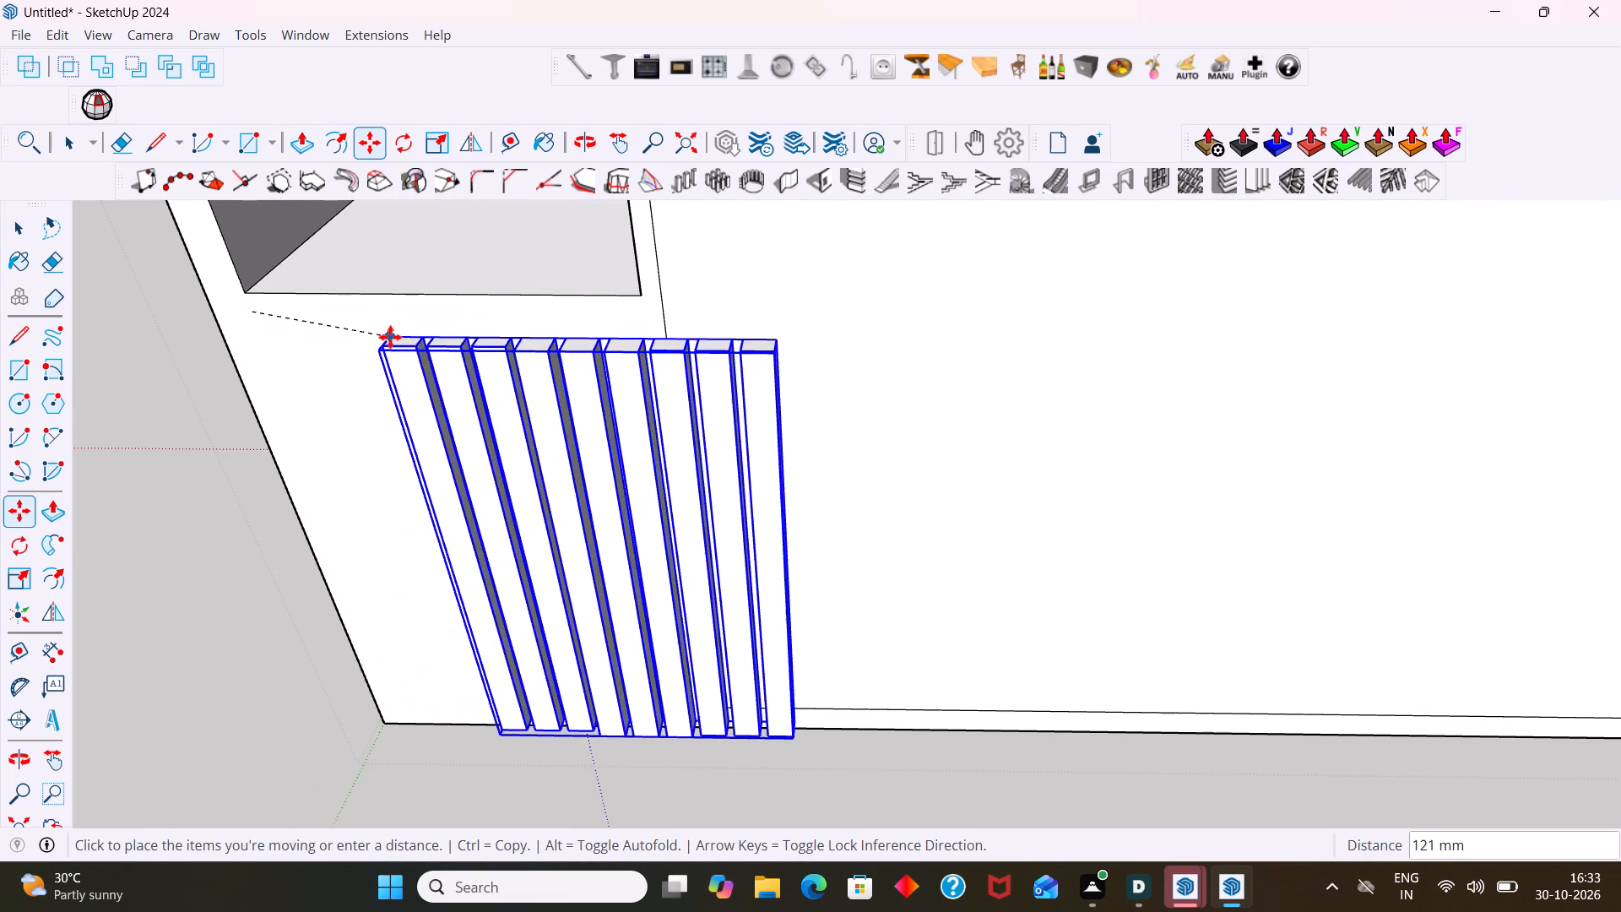
scroll(639, 384, down, 10)
shift+middle_drag(979, 394, 878, 437)
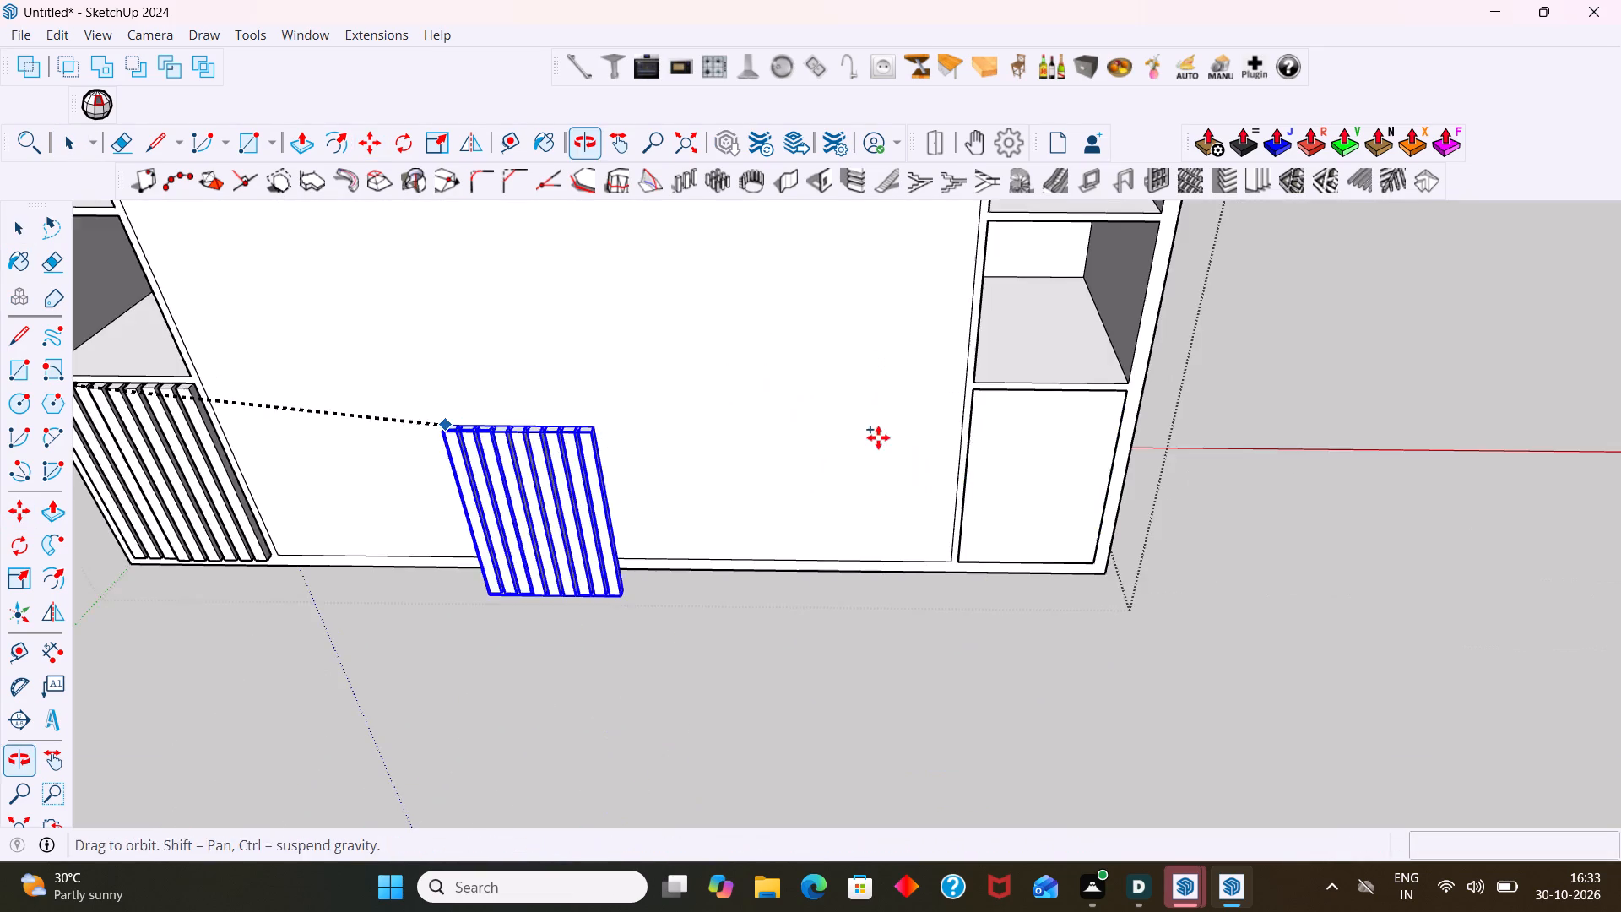
shift+middle_drag(878, 437, 449, 426)
scroll(936, 421, up, 7)
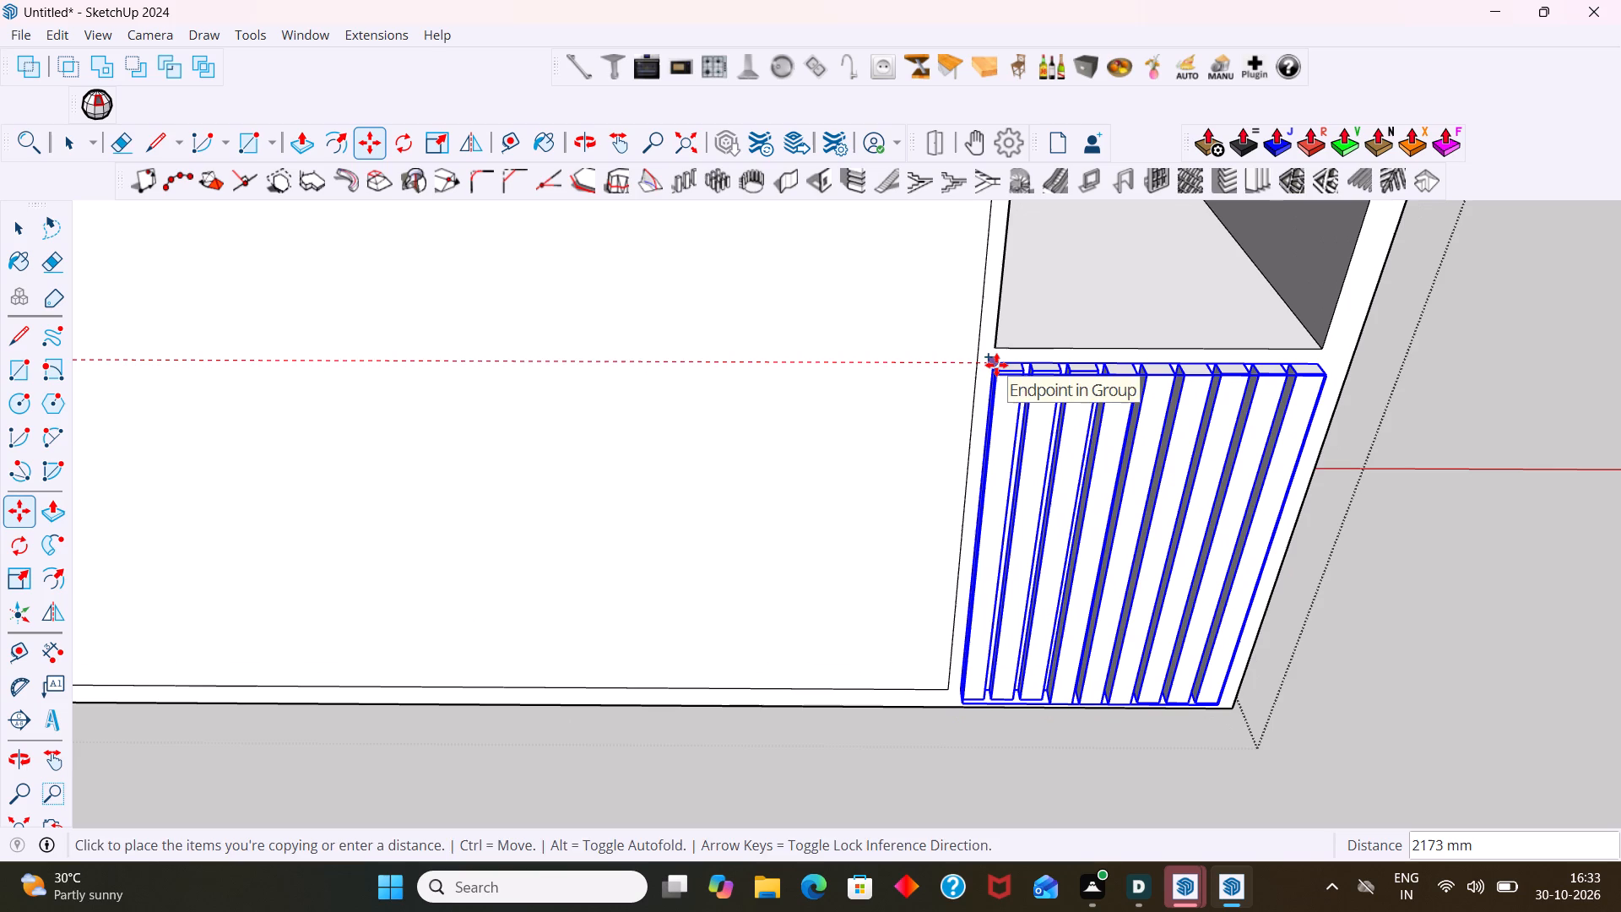
click(996, 365)
key(space)
click(1500, 546)
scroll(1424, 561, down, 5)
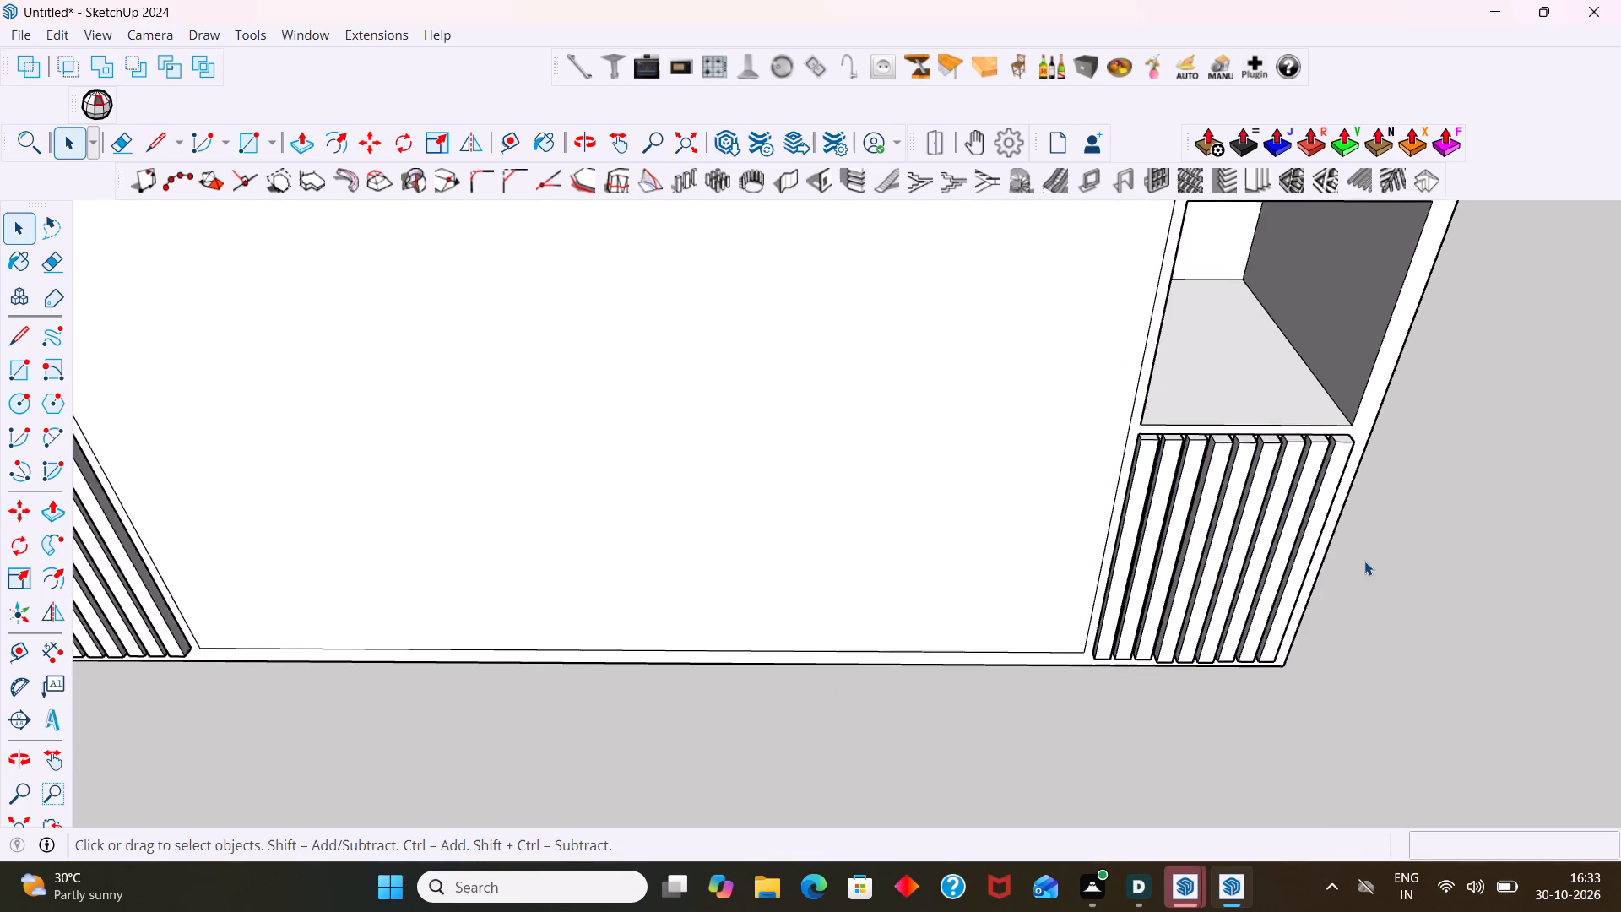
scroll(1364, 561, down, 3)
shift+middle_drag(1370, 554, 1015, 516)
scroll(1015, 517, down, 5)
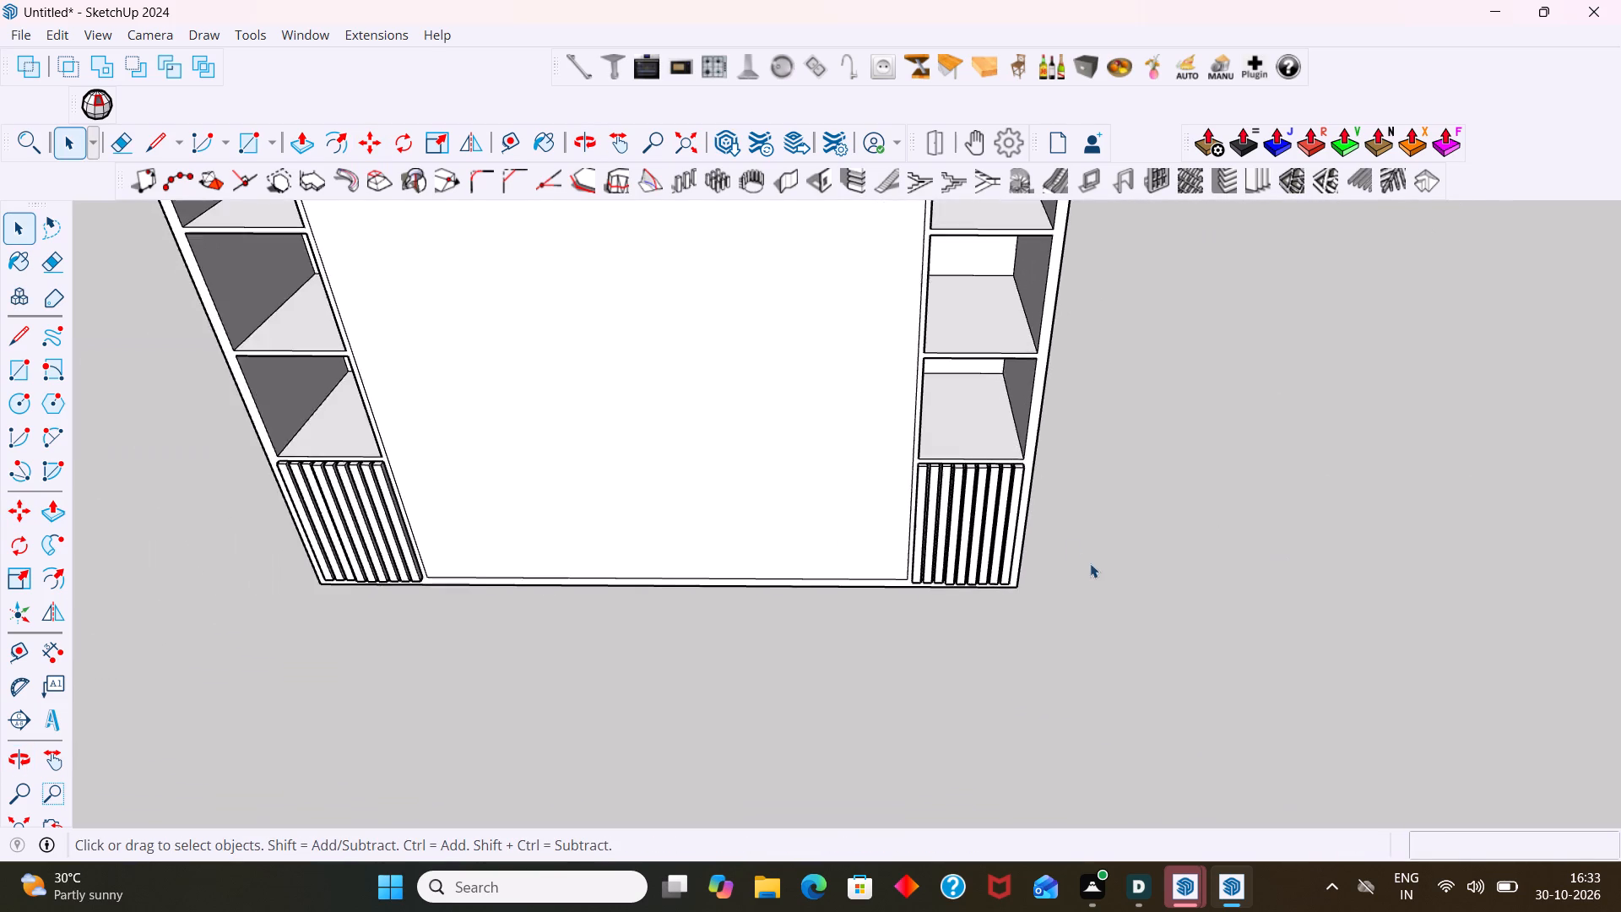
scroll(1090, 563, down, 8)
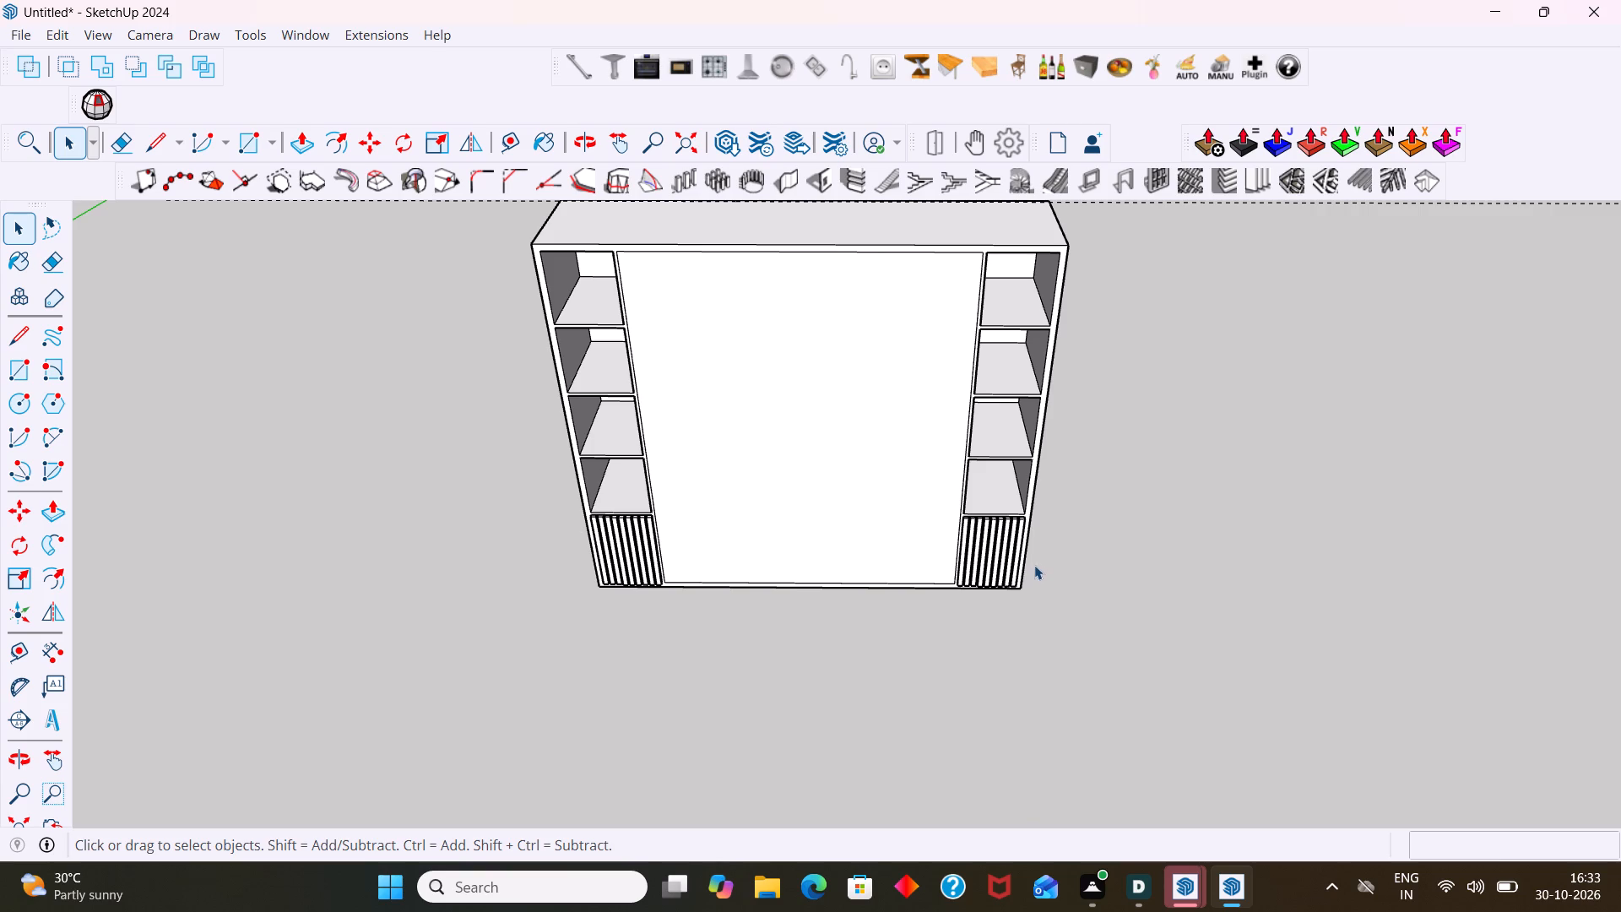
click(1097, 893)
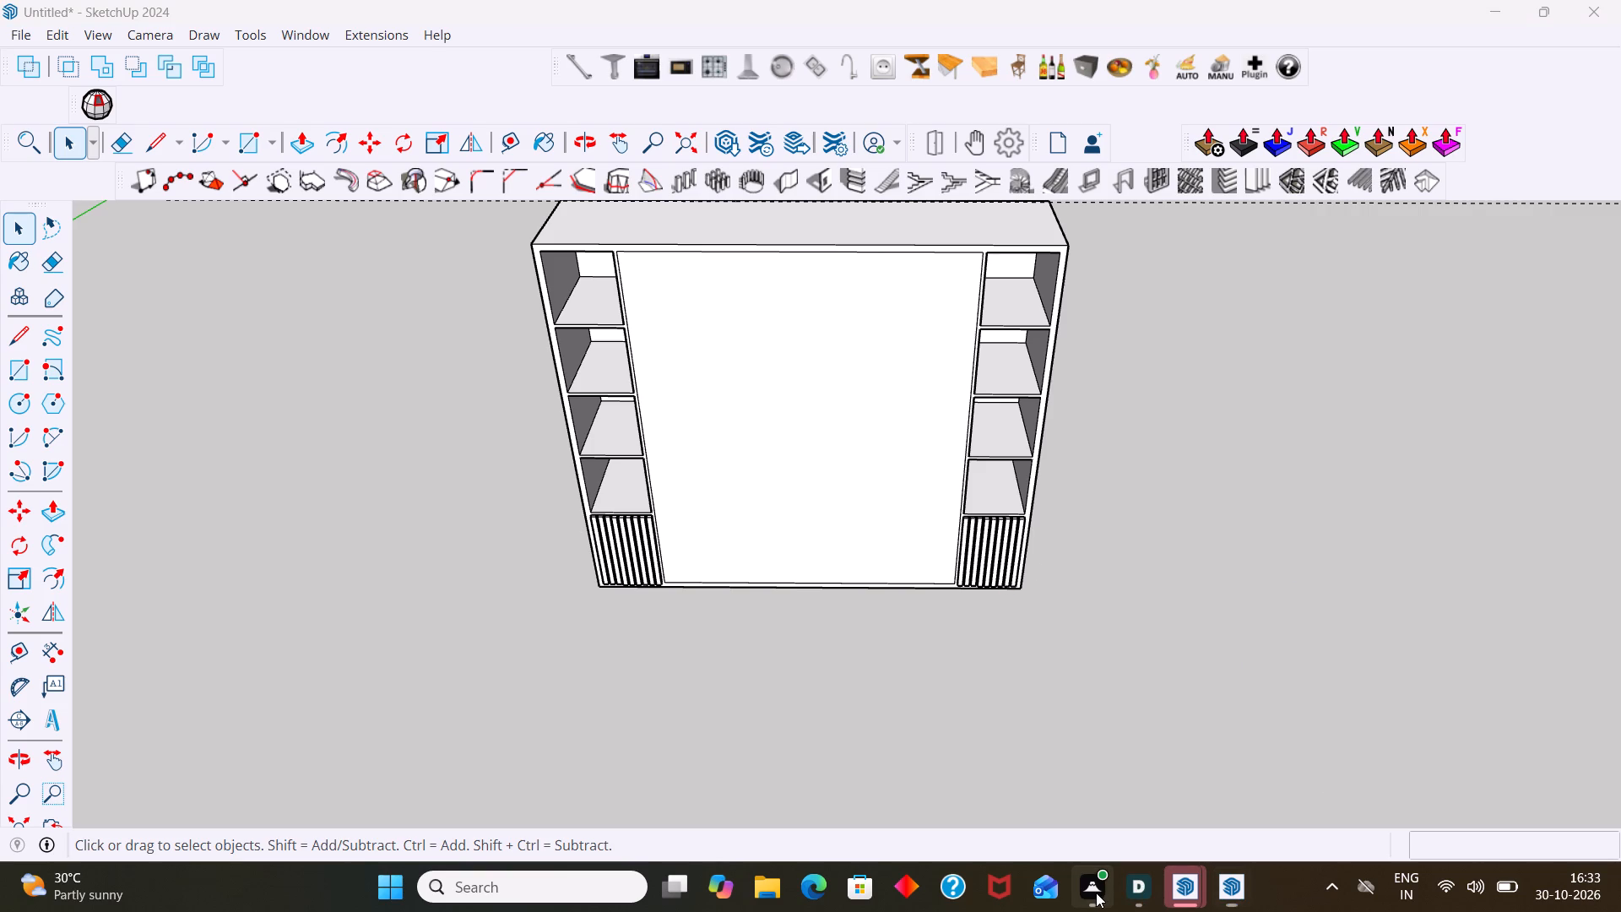
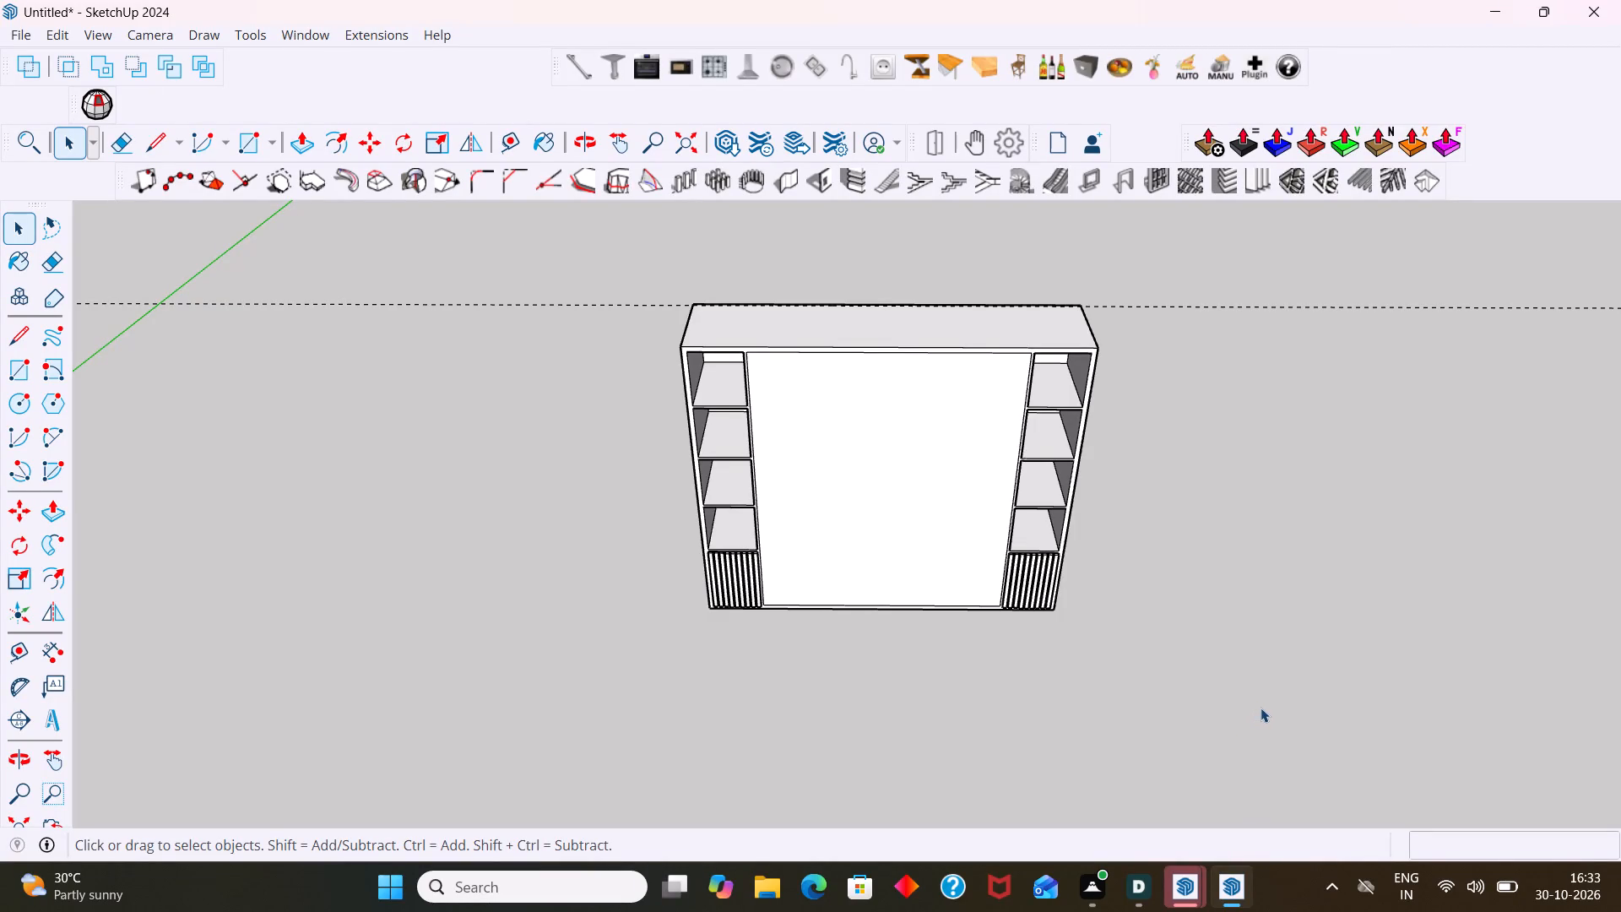
Inside the left bottom front group, push the first strip's face back about 11 mm and close the strip group.
scroll(1269, 711, down, 3)
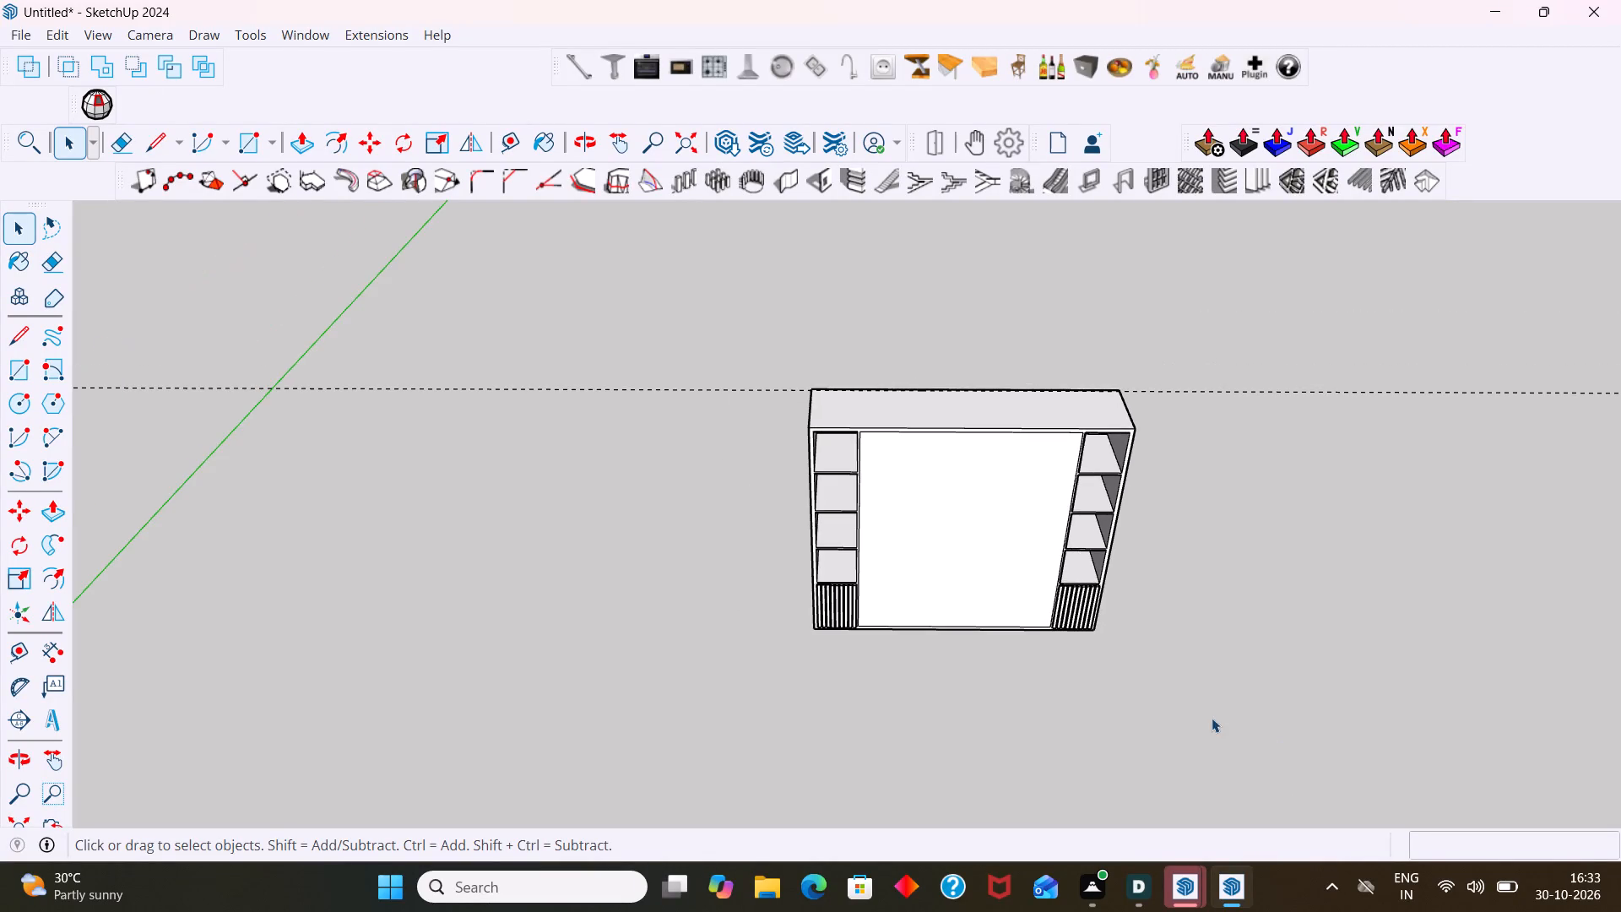
scroll(1114, 625, up, 3)
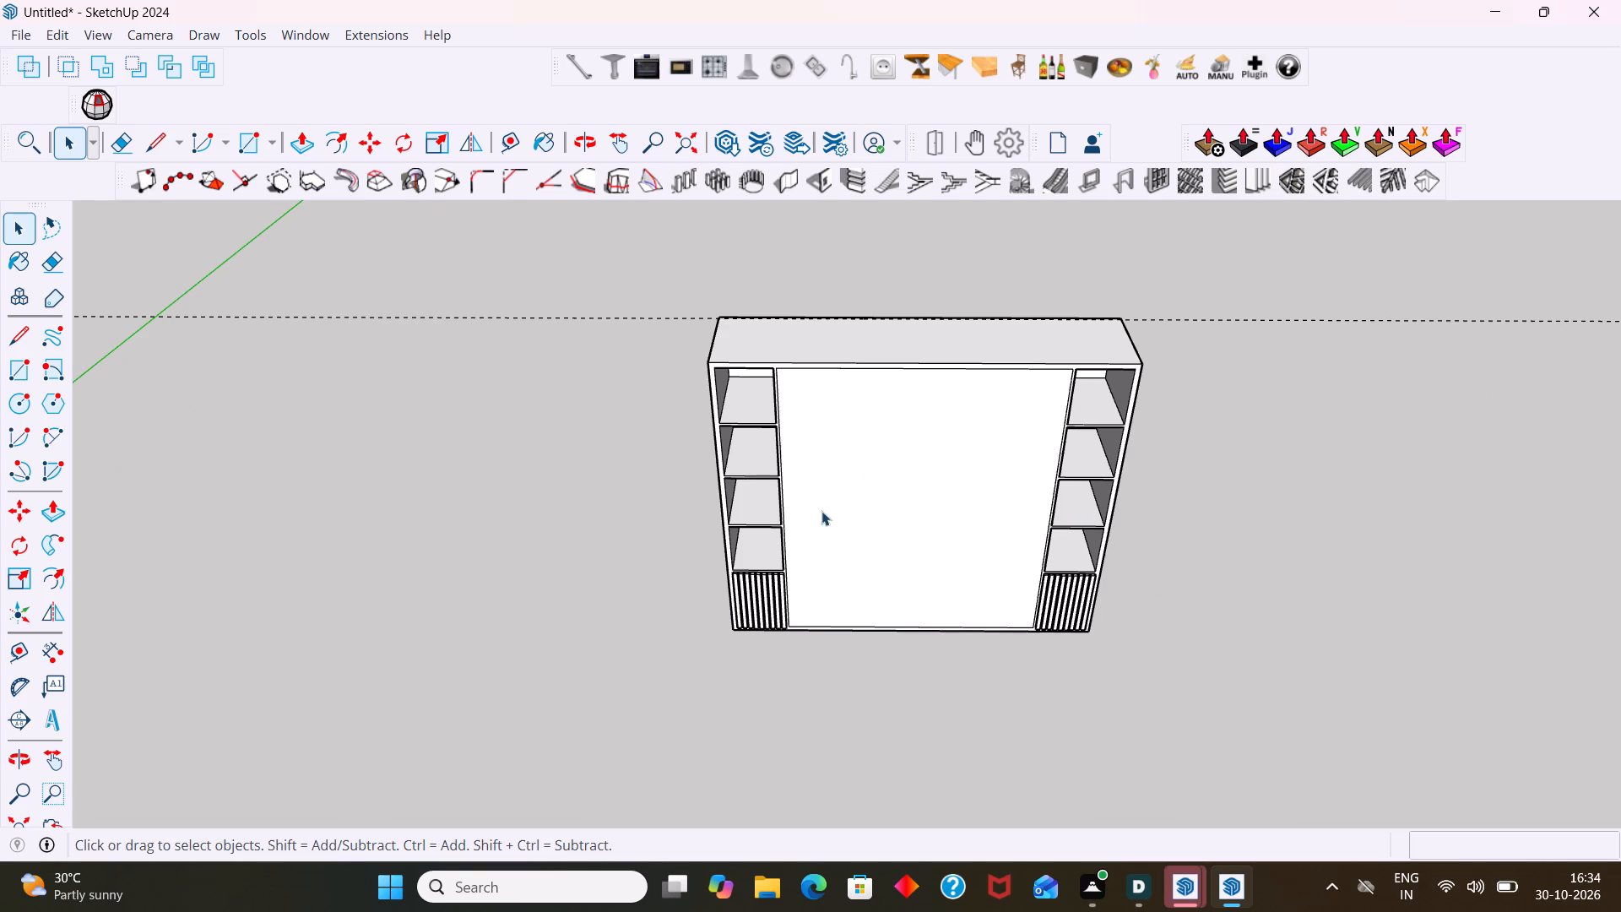
scroll(800, 622, up, 14)
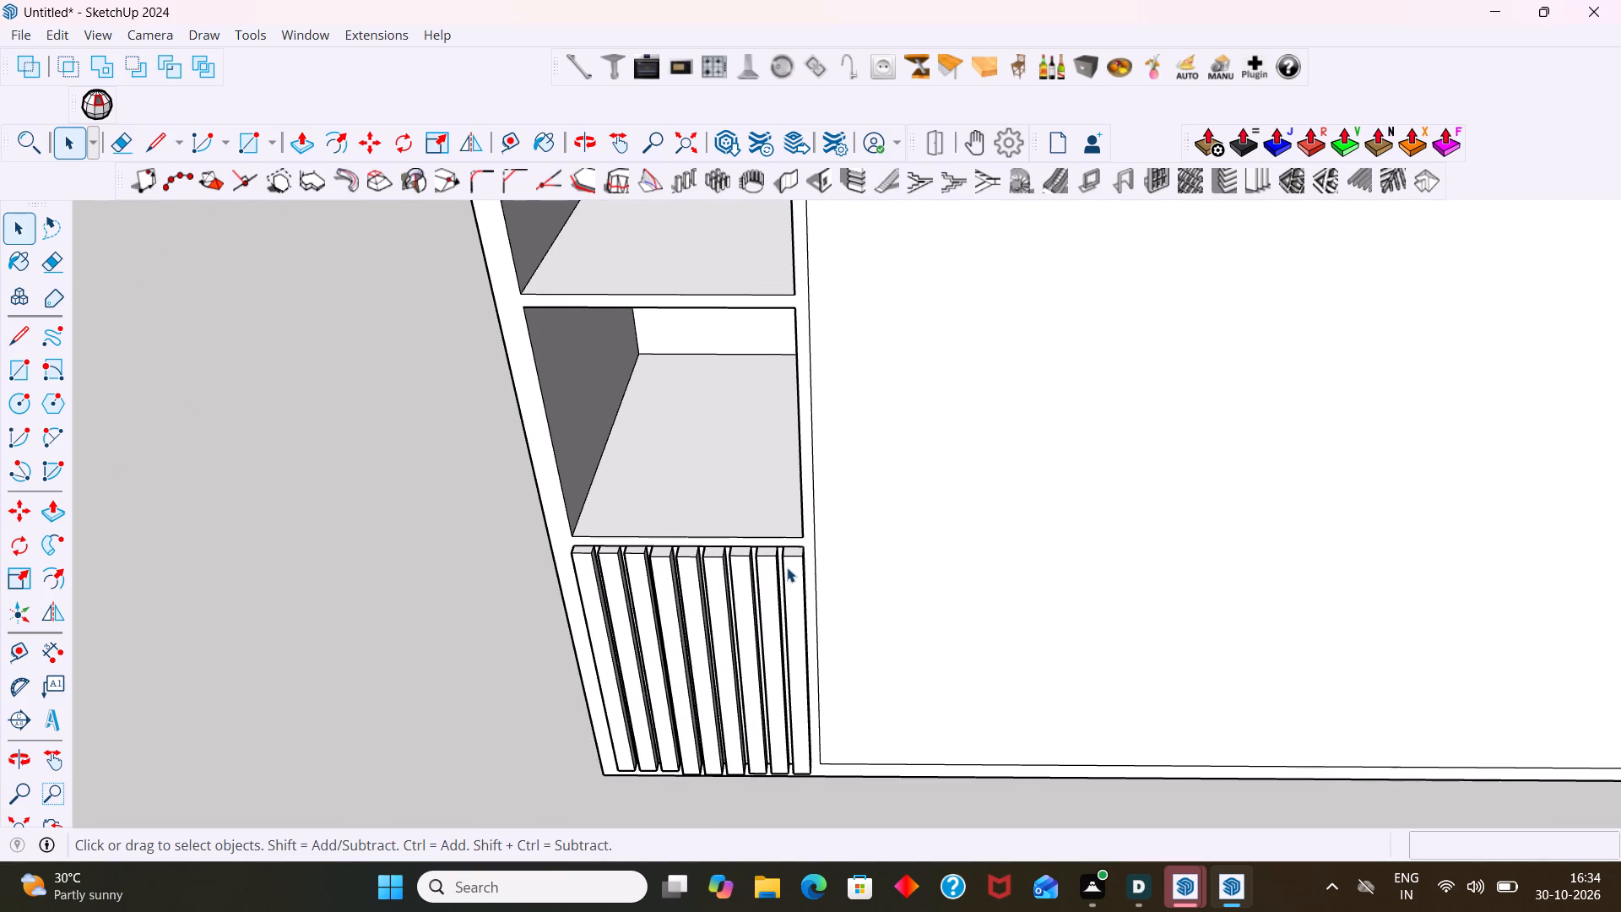
scroll(770, 546, up, 8)
middle_drag(525, 558, 743, 476)
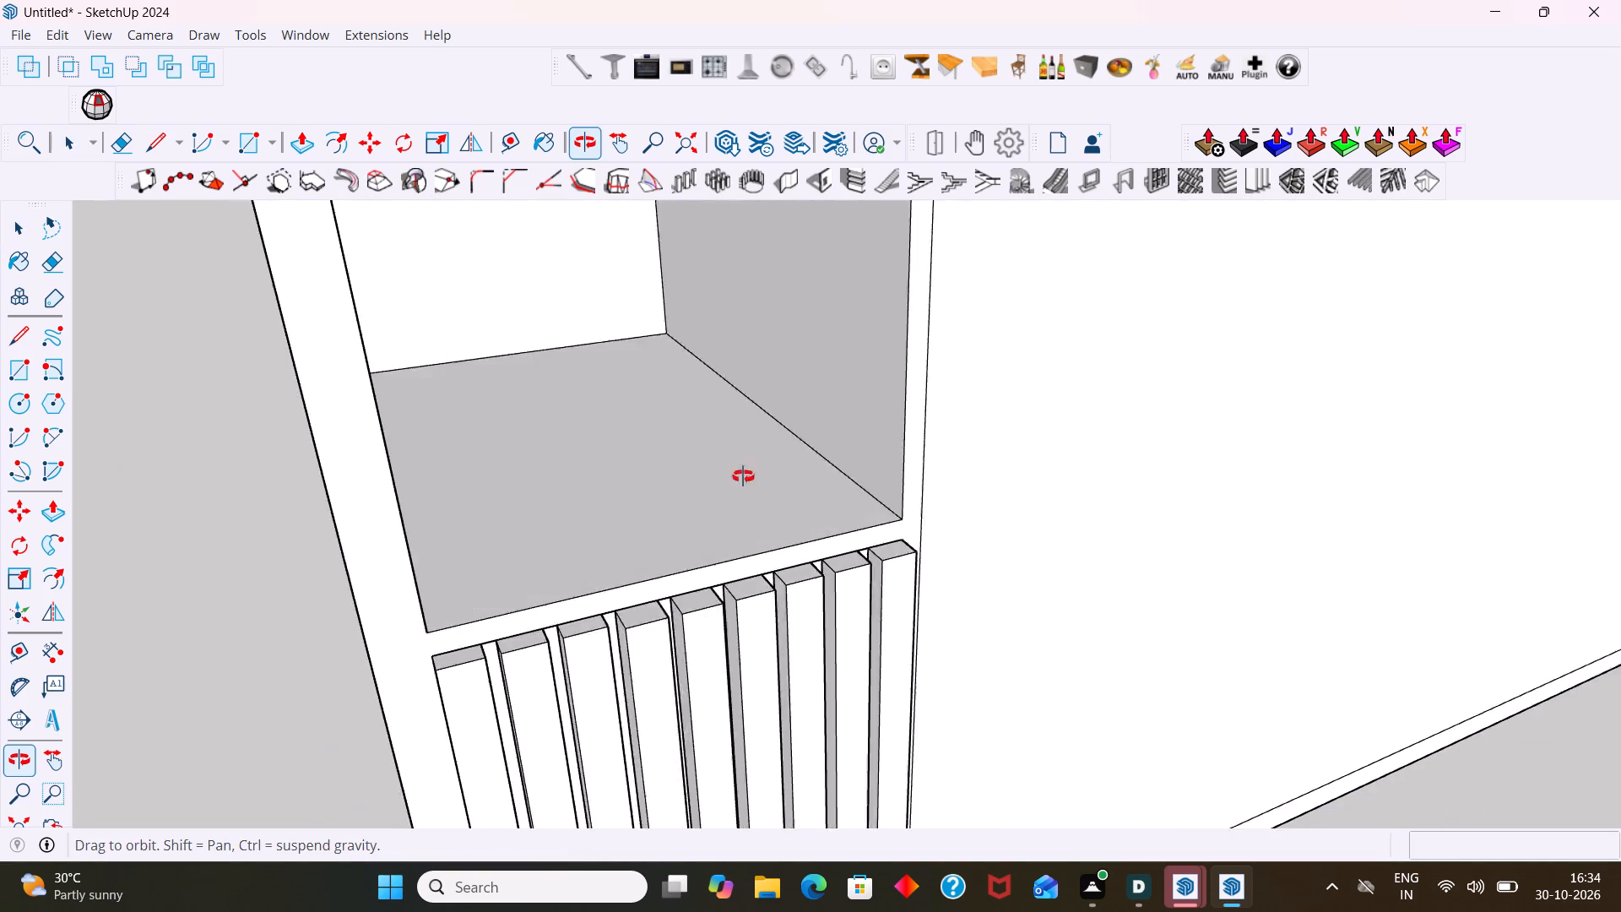
middle_drag(743, 476, 794, 458)
scroll(678, 556, down, 4)
middle_drag(674, 585, 695, 469)
scroll(544, 585, up, 6)
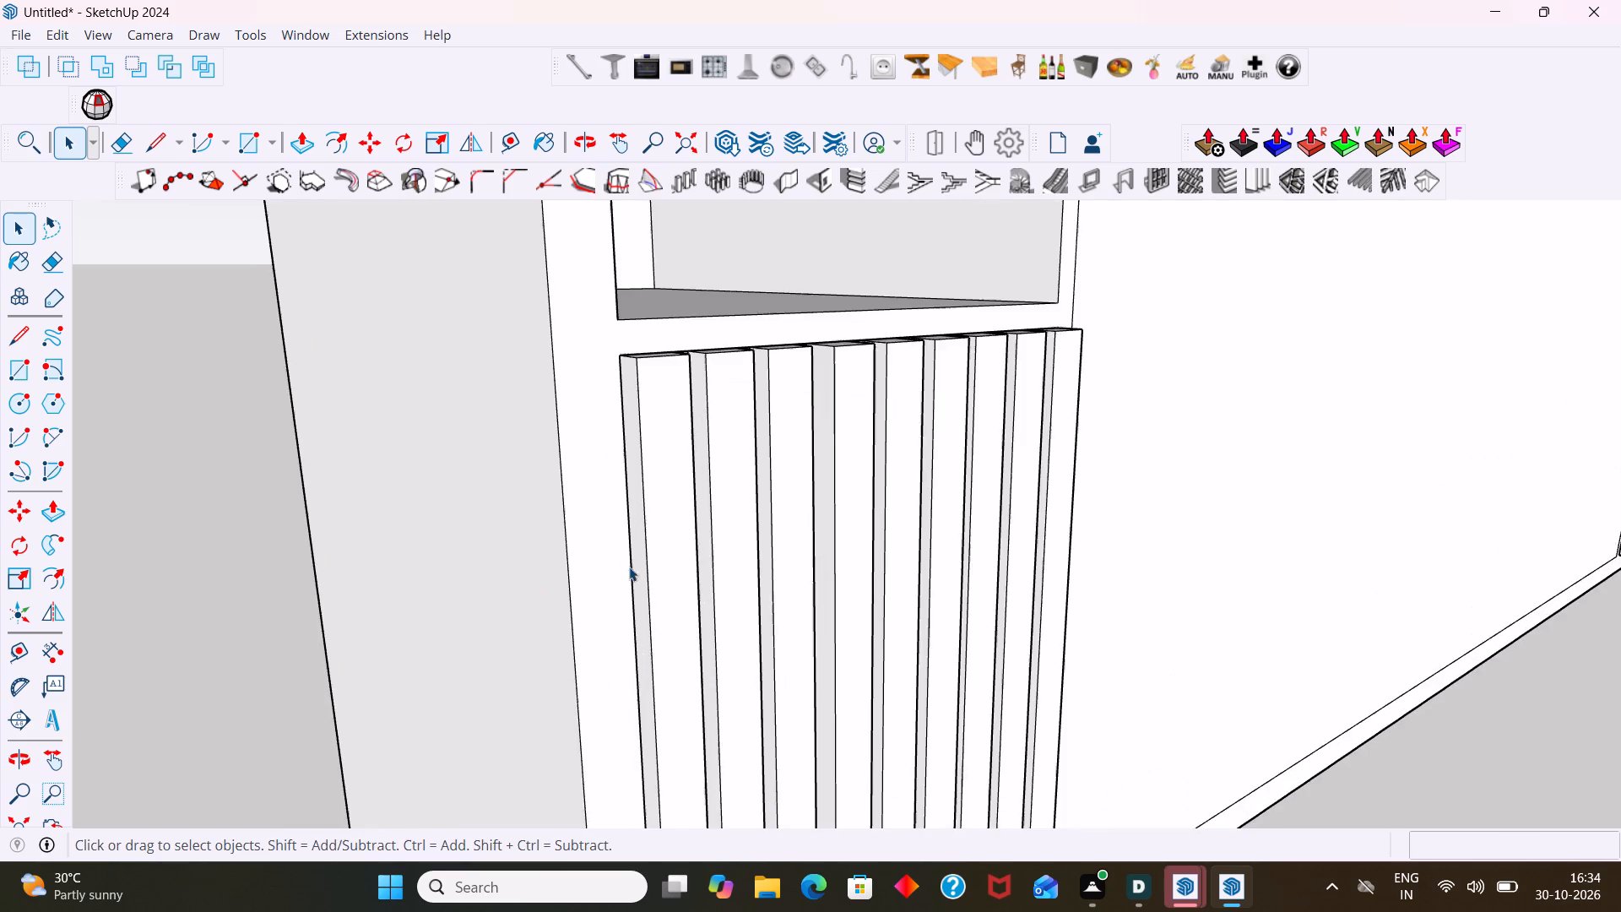
middle_drag(689, 572, 654, 705)
scroll(636, 529, up, 3)
triple_click(655, 500)
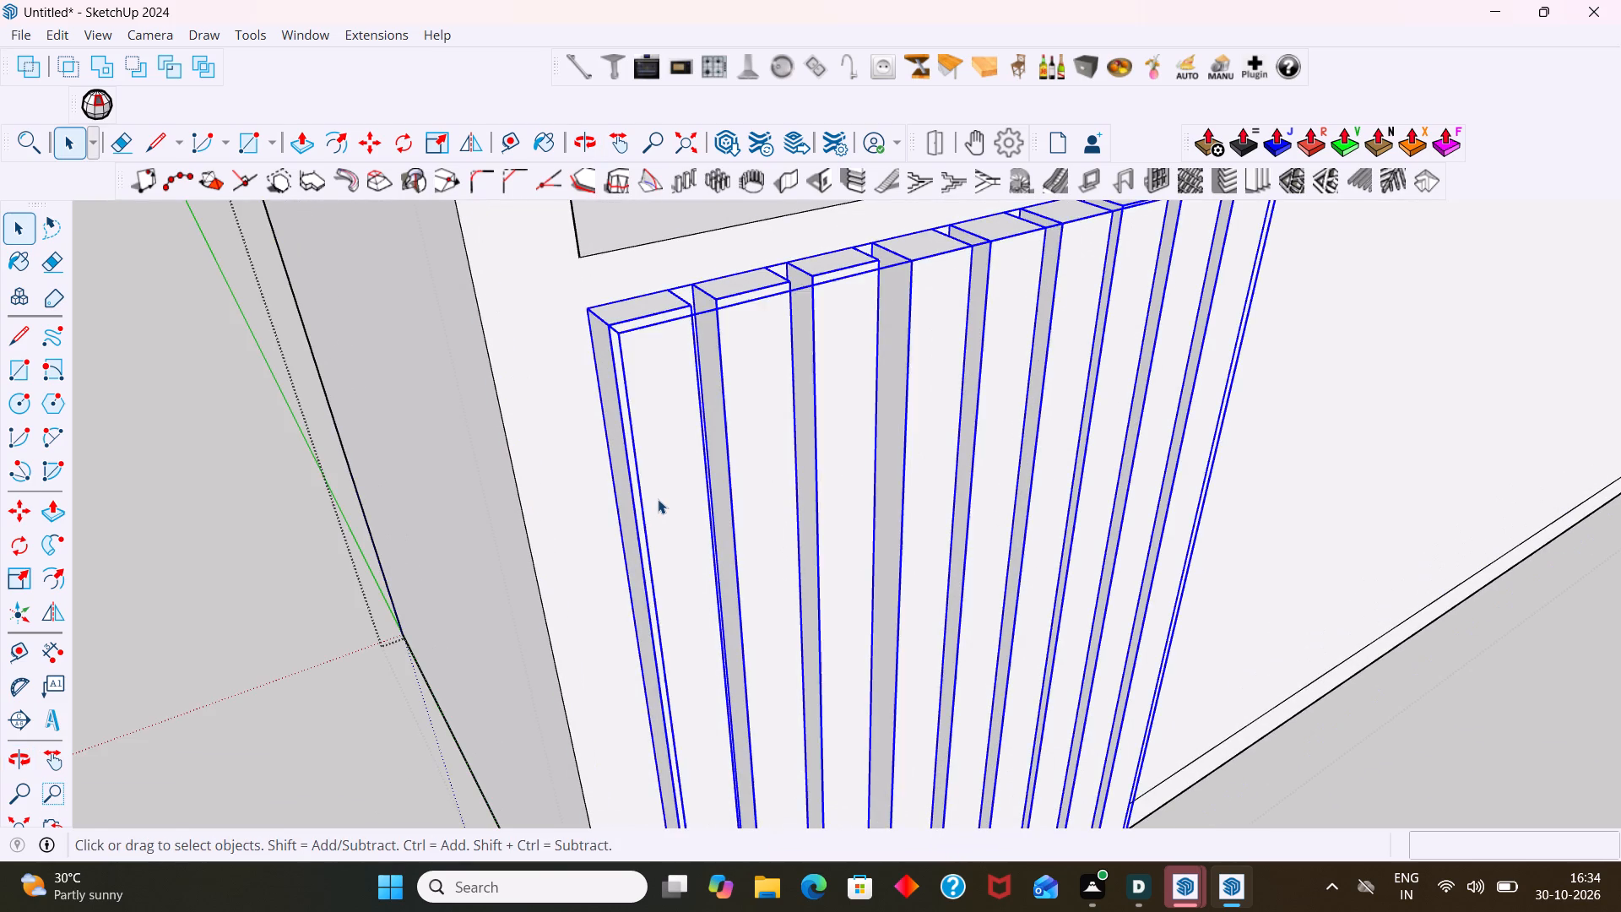
double_click(658, 499)
triple_click(672, 498)
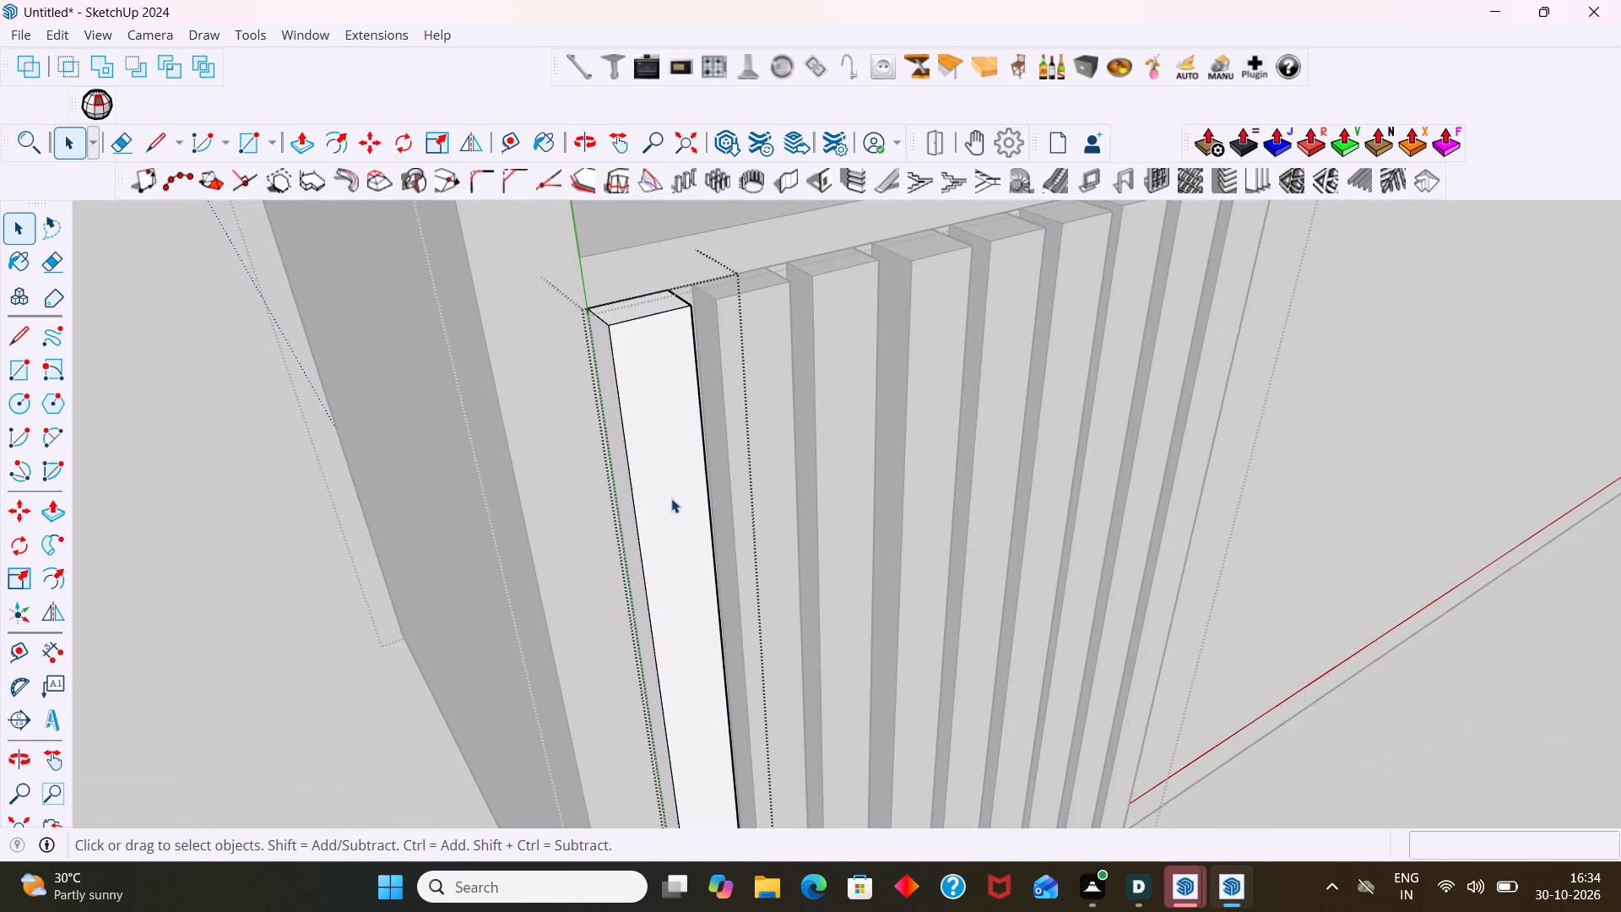
double_click(671, 498)
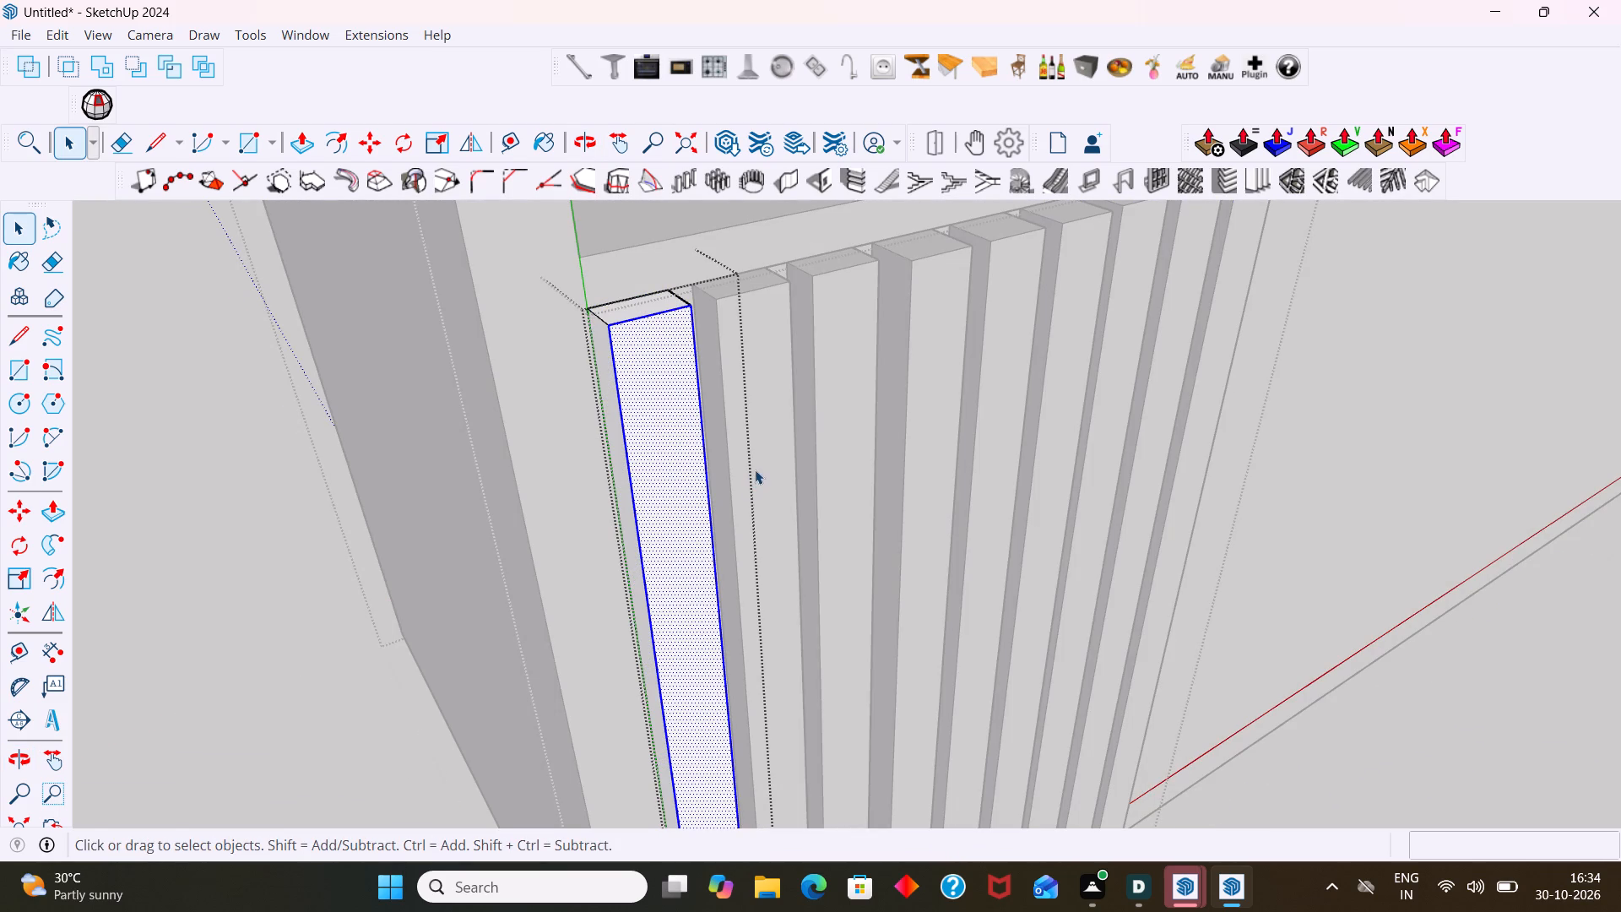
key(p)
click(666, 505)
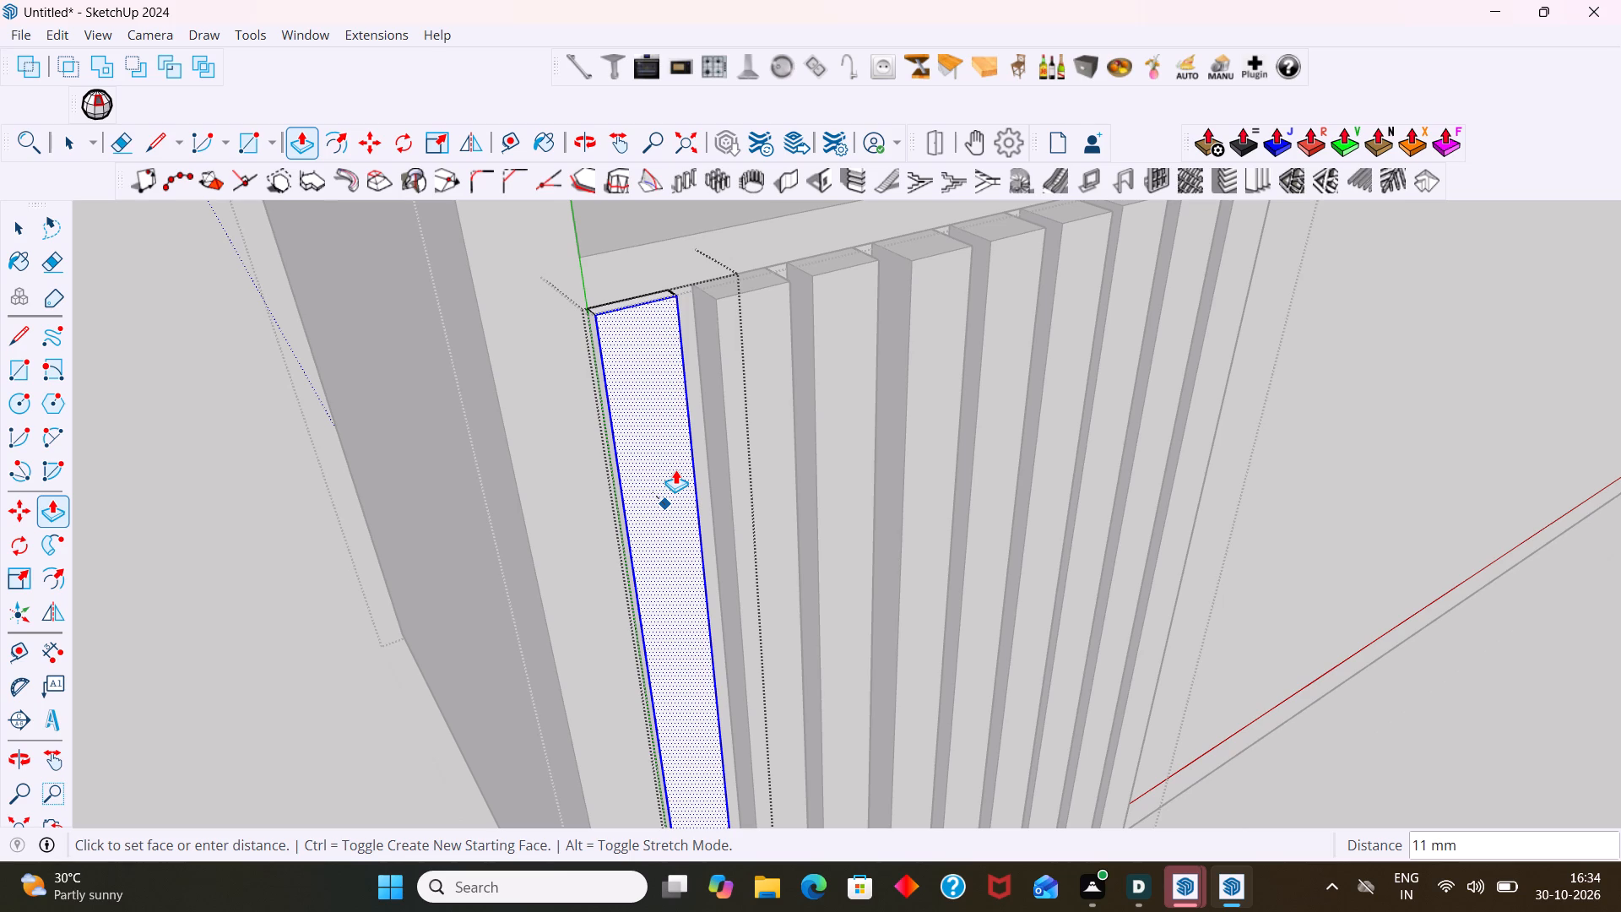
click(675, 470)
key(space)
click(280, 616)
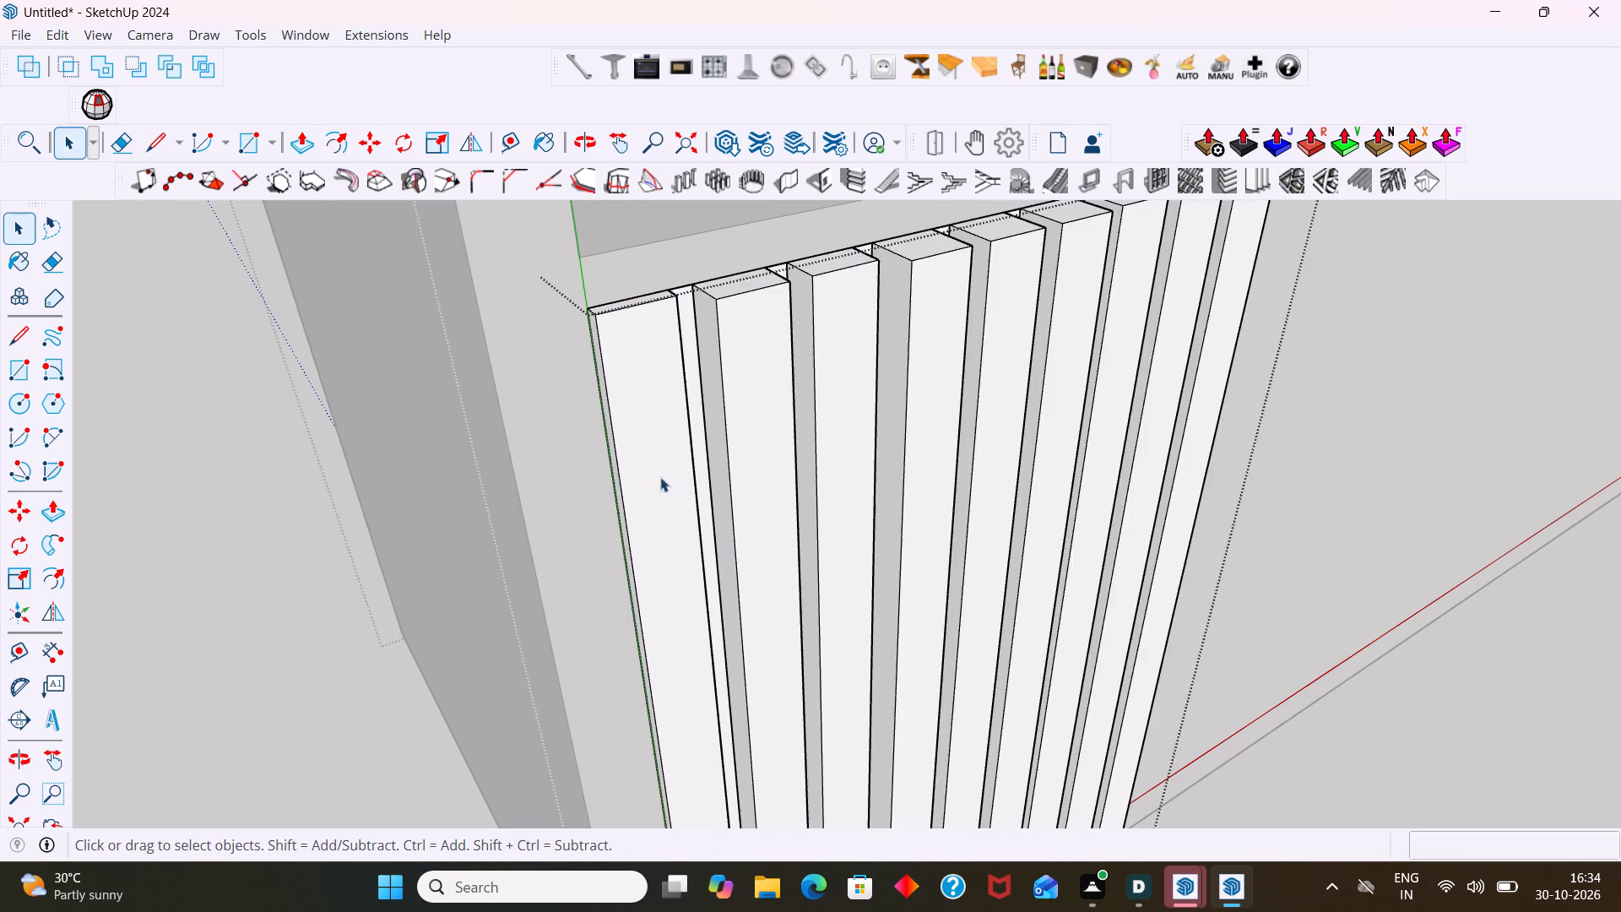
Push the second strip's face back by the same distance inside its own group, and close the strip group.
scroll(676, 465, up, 2)
triple_click(769, 435)
double_click(771, 433)
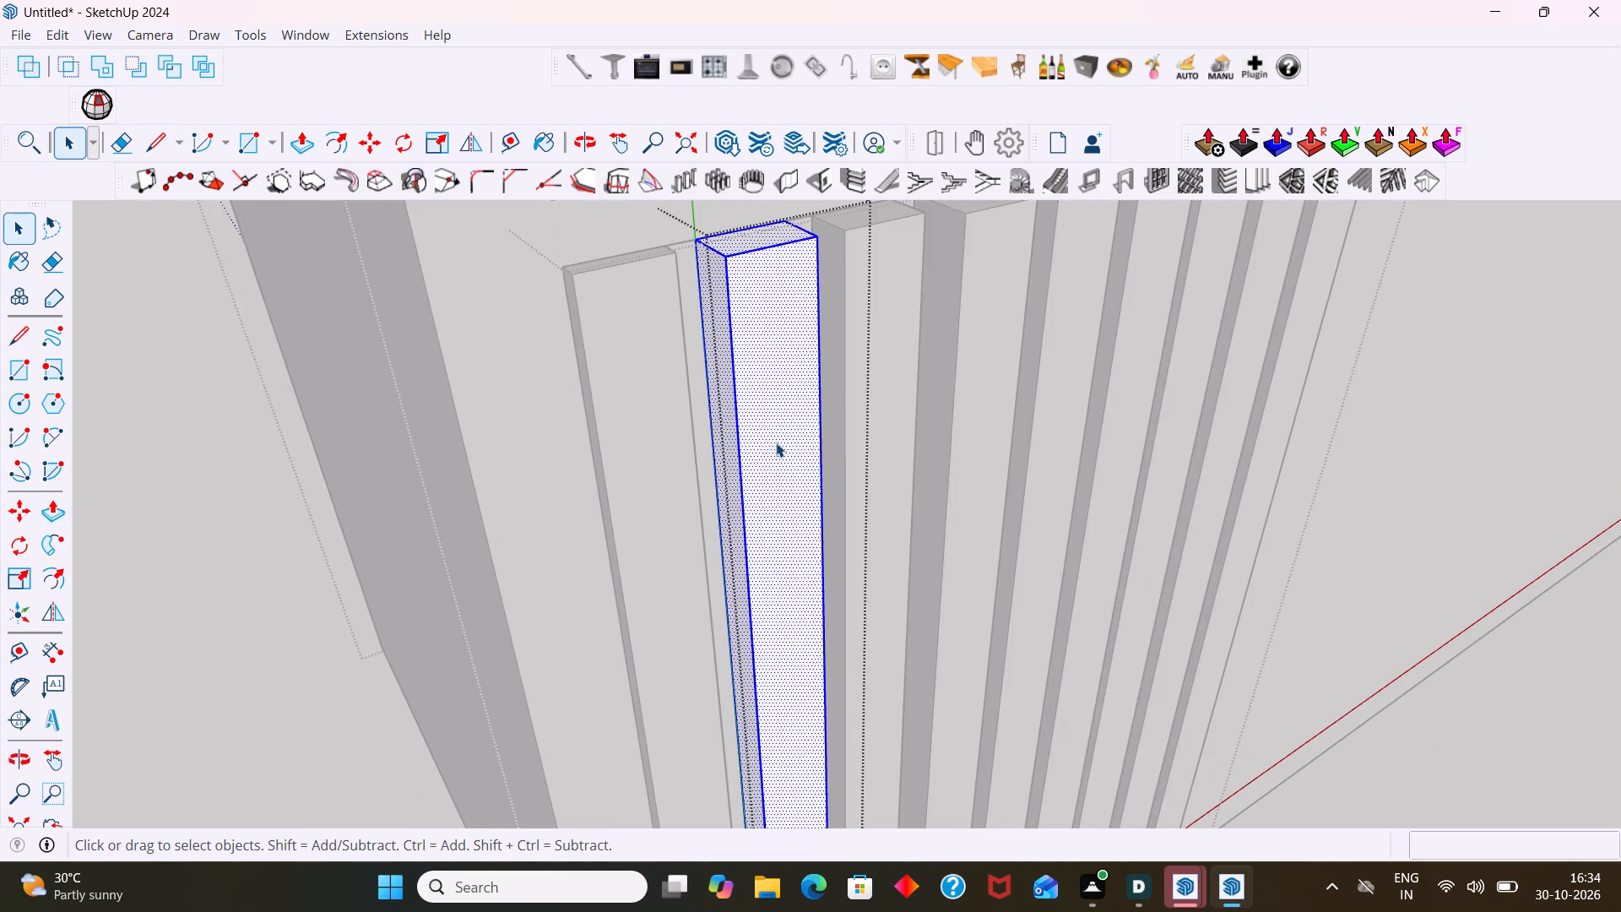
double_click(777, 448)
key(p)
double_click(776, 451)
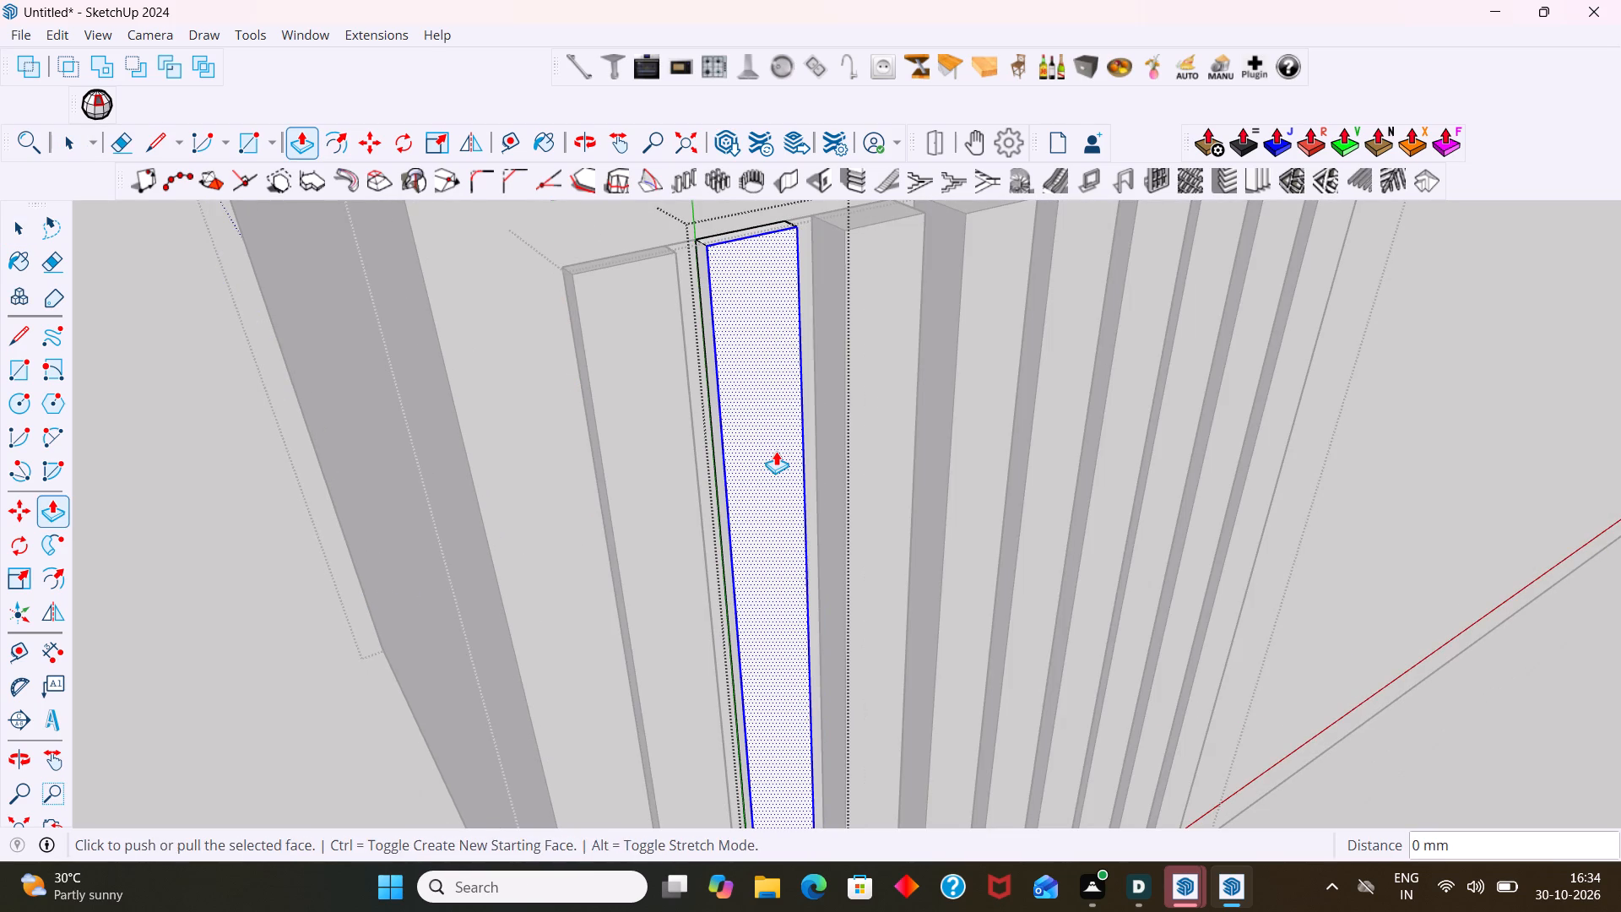
key(space)
click(255, 552)
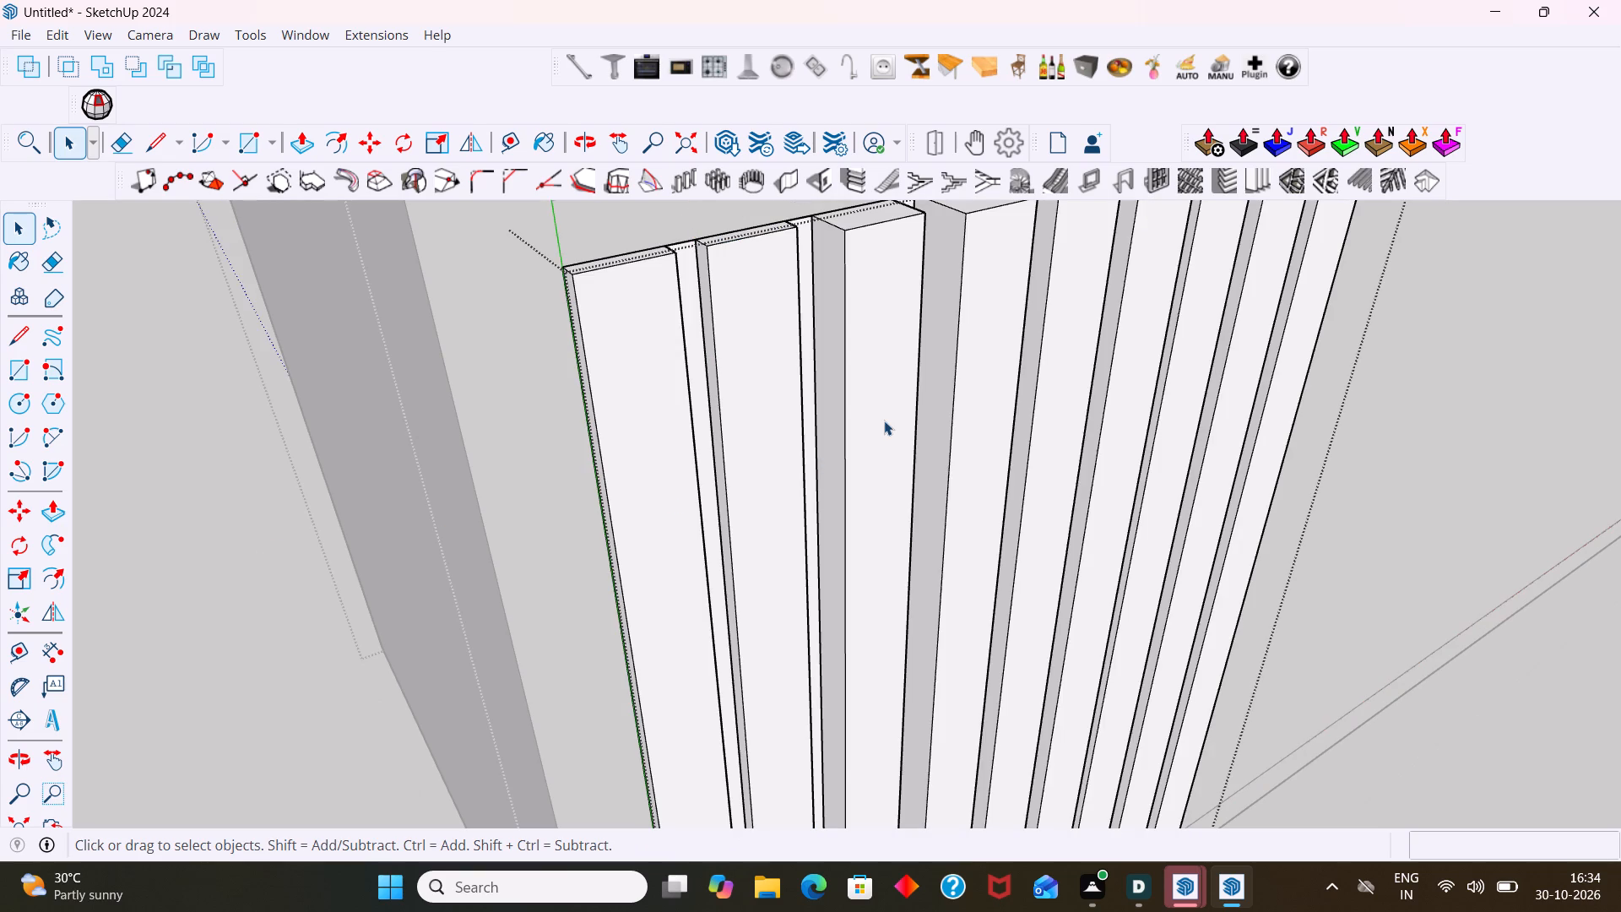
Open the third strip's group and push its face back by the same distance.
triple_click(884, 420)
click(884, 420)
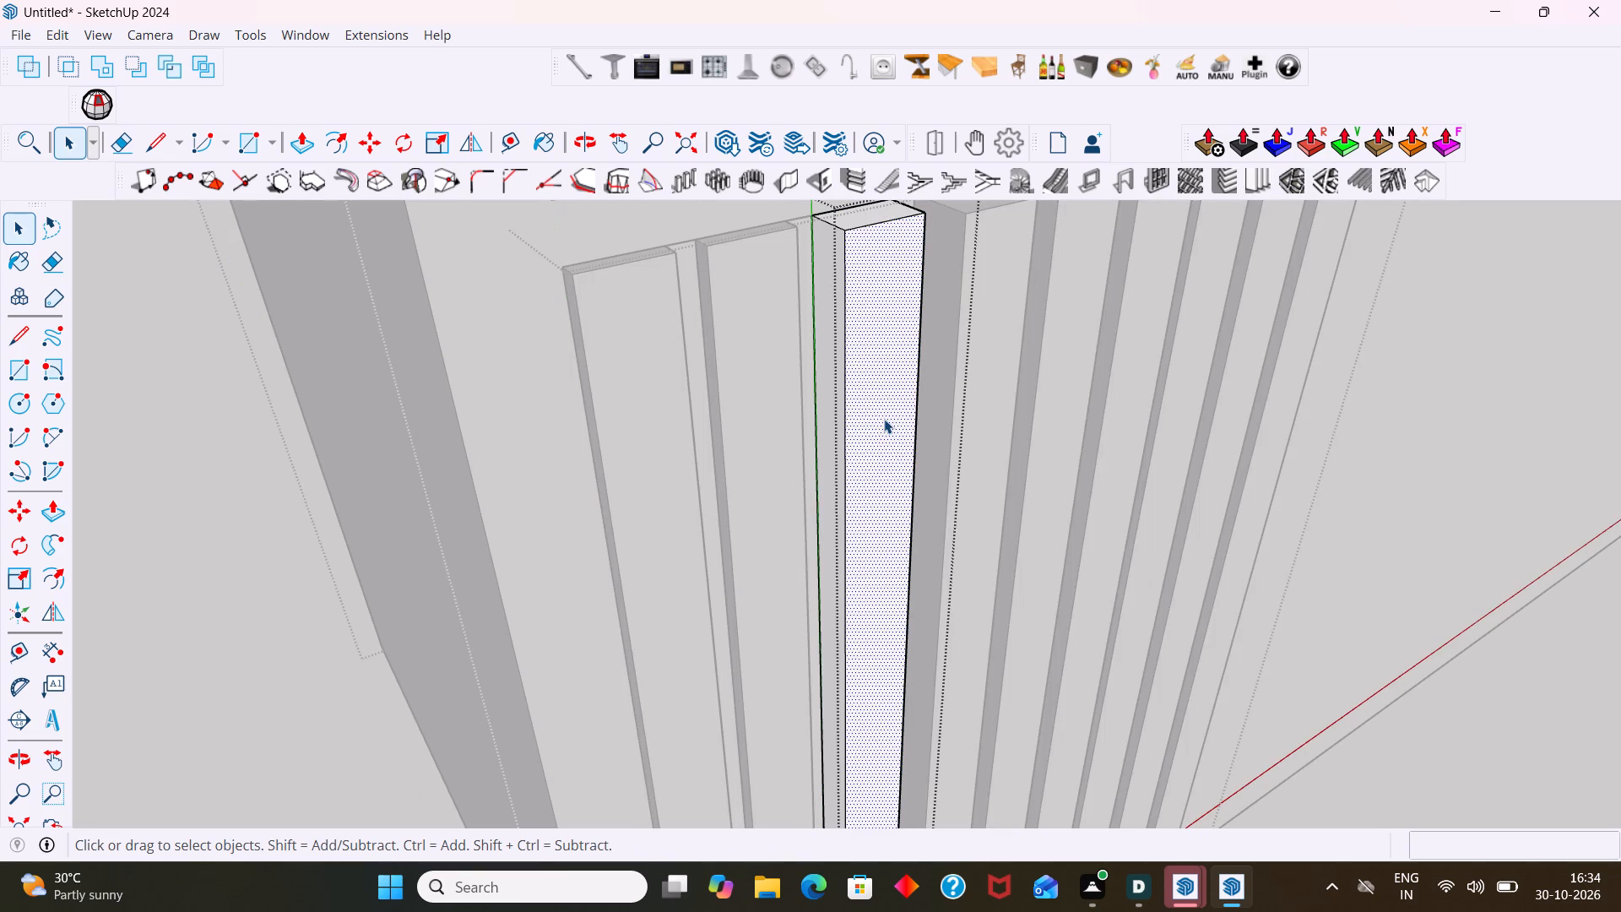
key(p)
double_click(884, 419)
key(space)
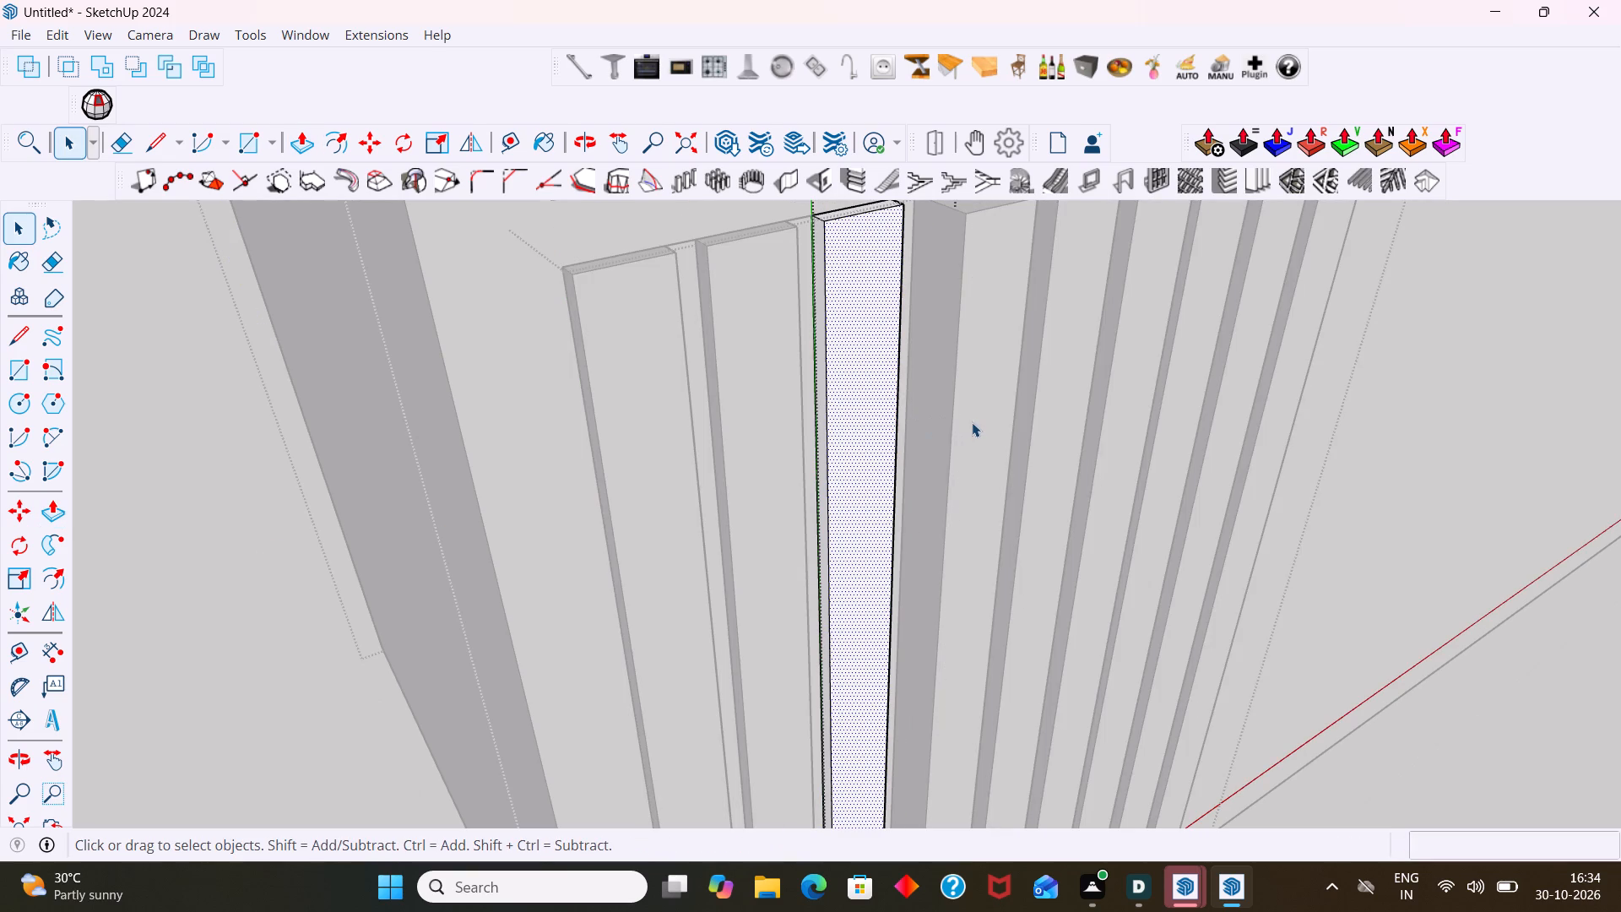
Open the fourth strip's group, push its face back by the same distance, and close the strip group.
triple_click(973, 424)
click(975, 424)
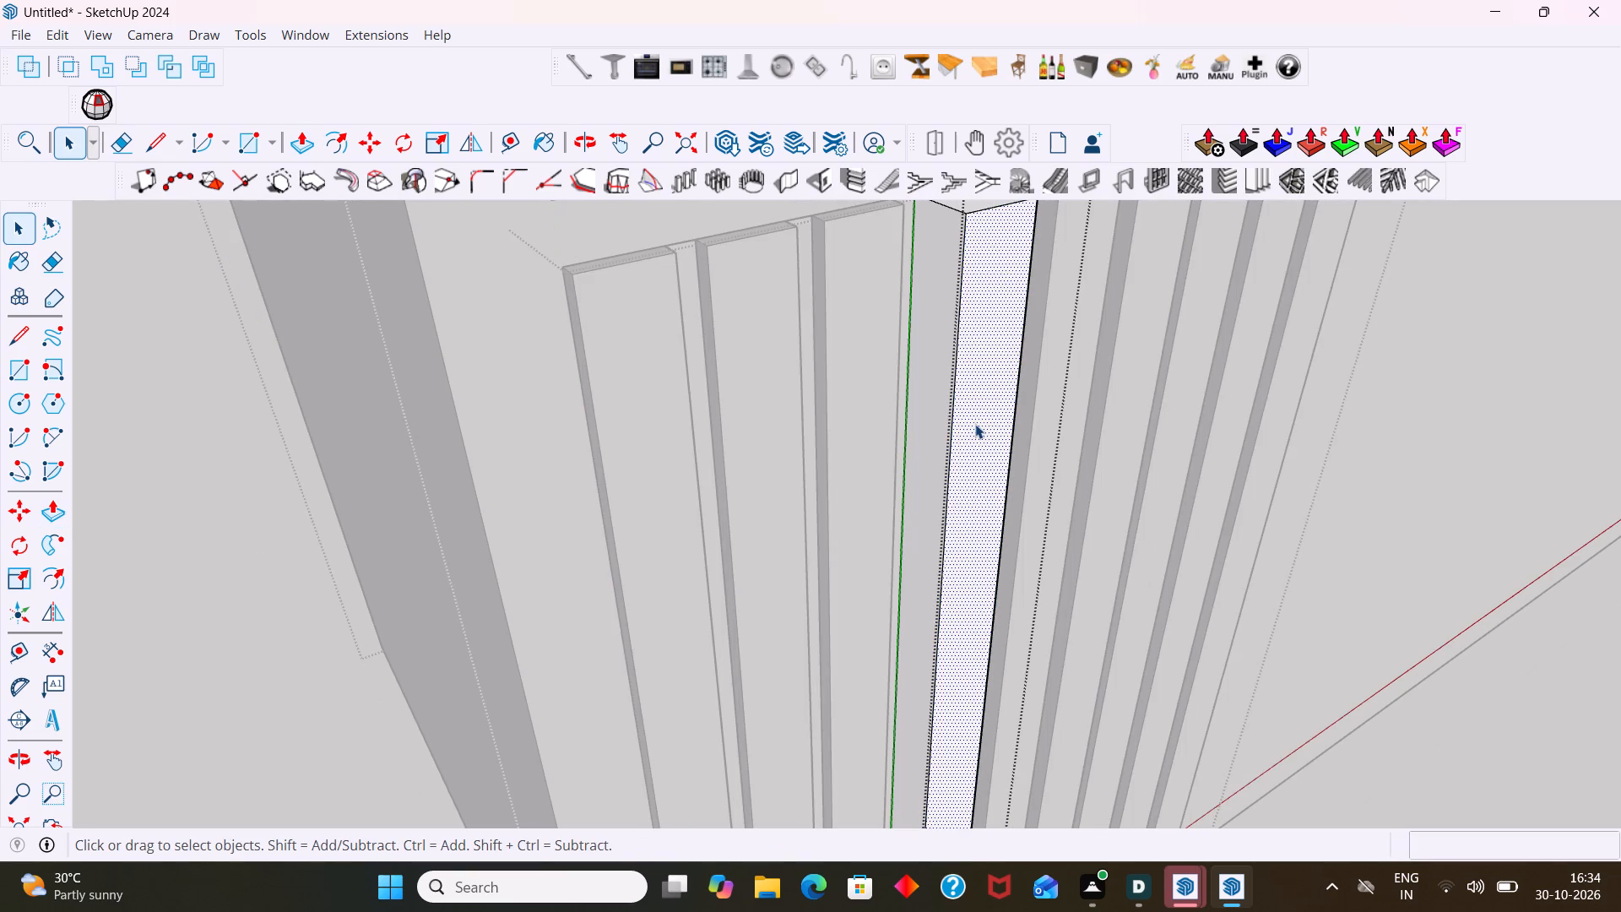
key(p)
double_click(975, 424)
key(space)
click(261, 607)
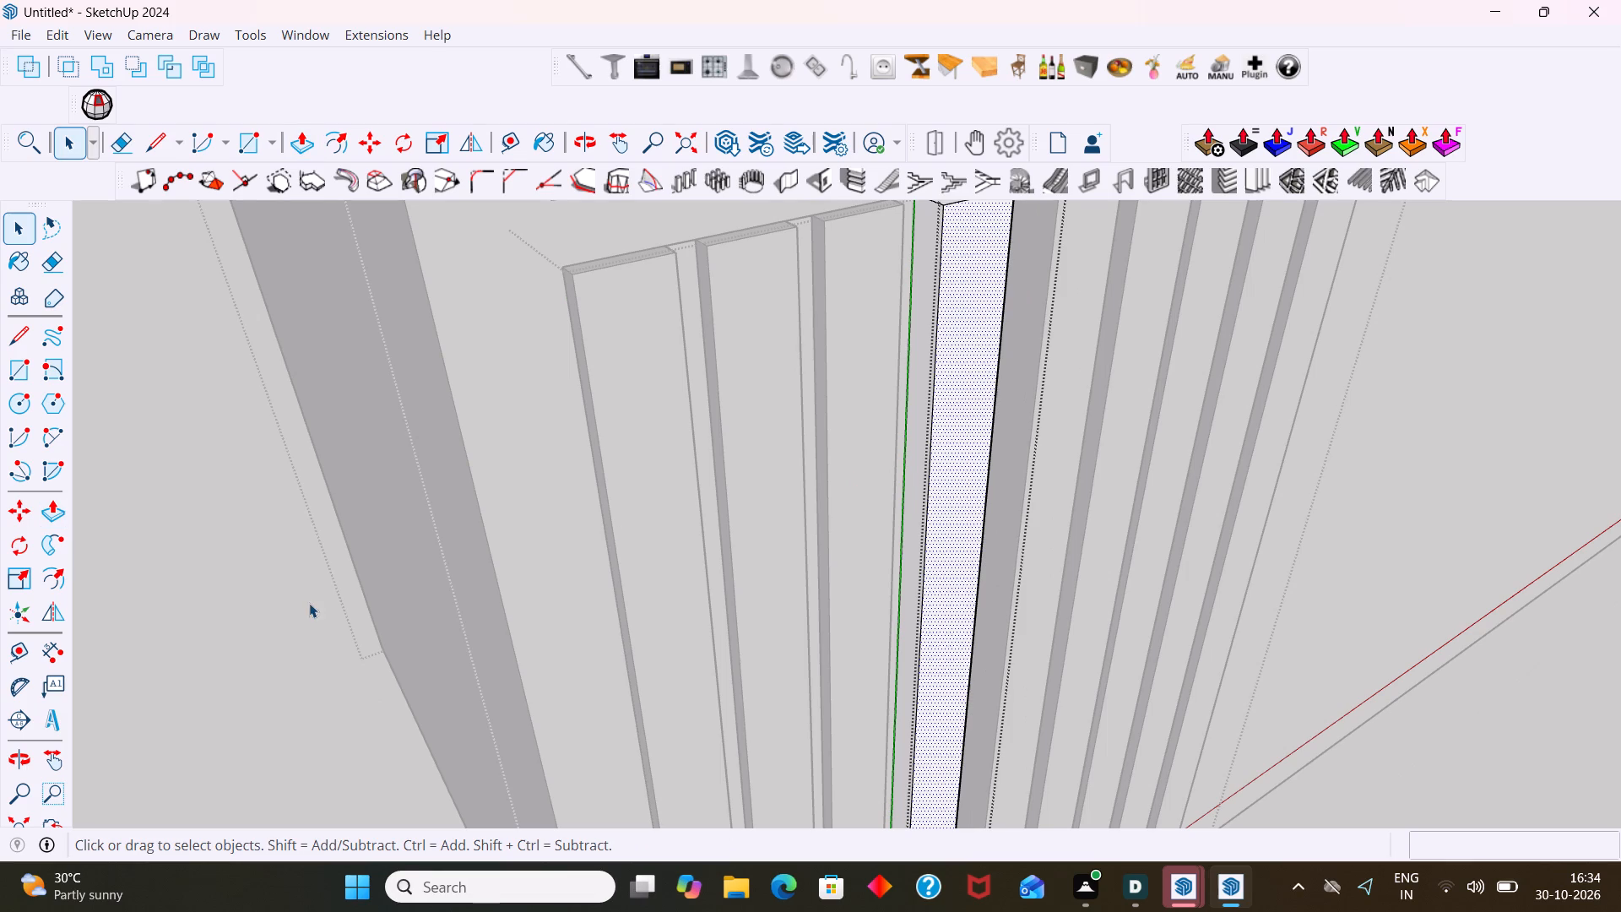
Reopen the fourth strip's group, push its face back a further 8 mm to the third strip's front corner, and close it.
scroll(540, 583, down, 8)
middle_drag(817, 543, 901, 617)
scroll(951, 605, up, 15)
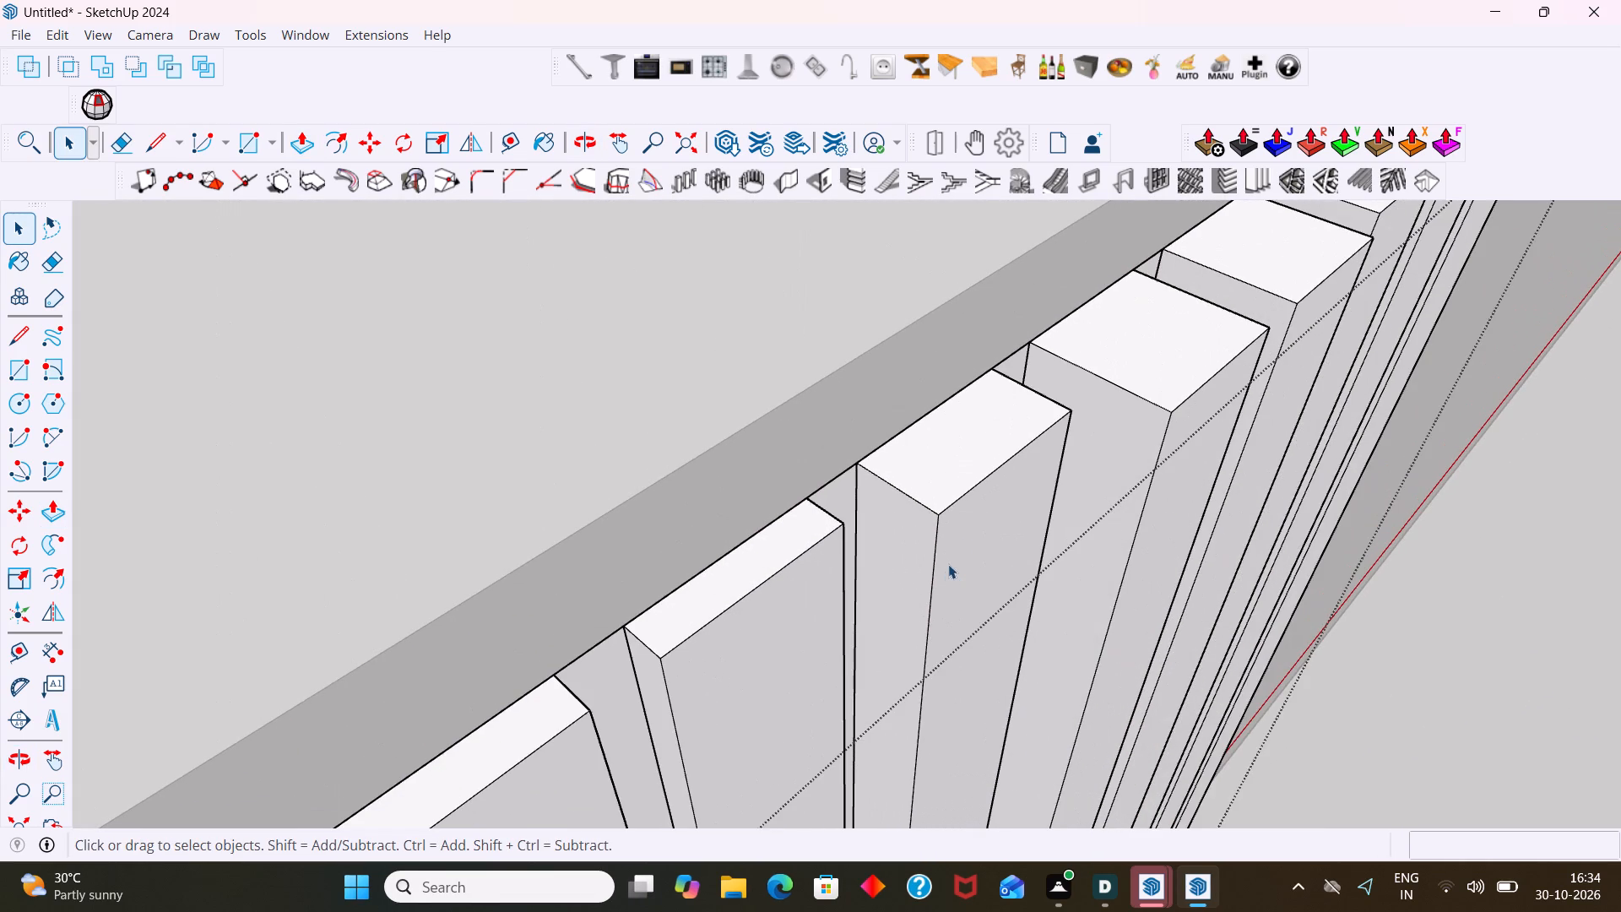
double_click(963, 554)
click(969, 553)
key(p)
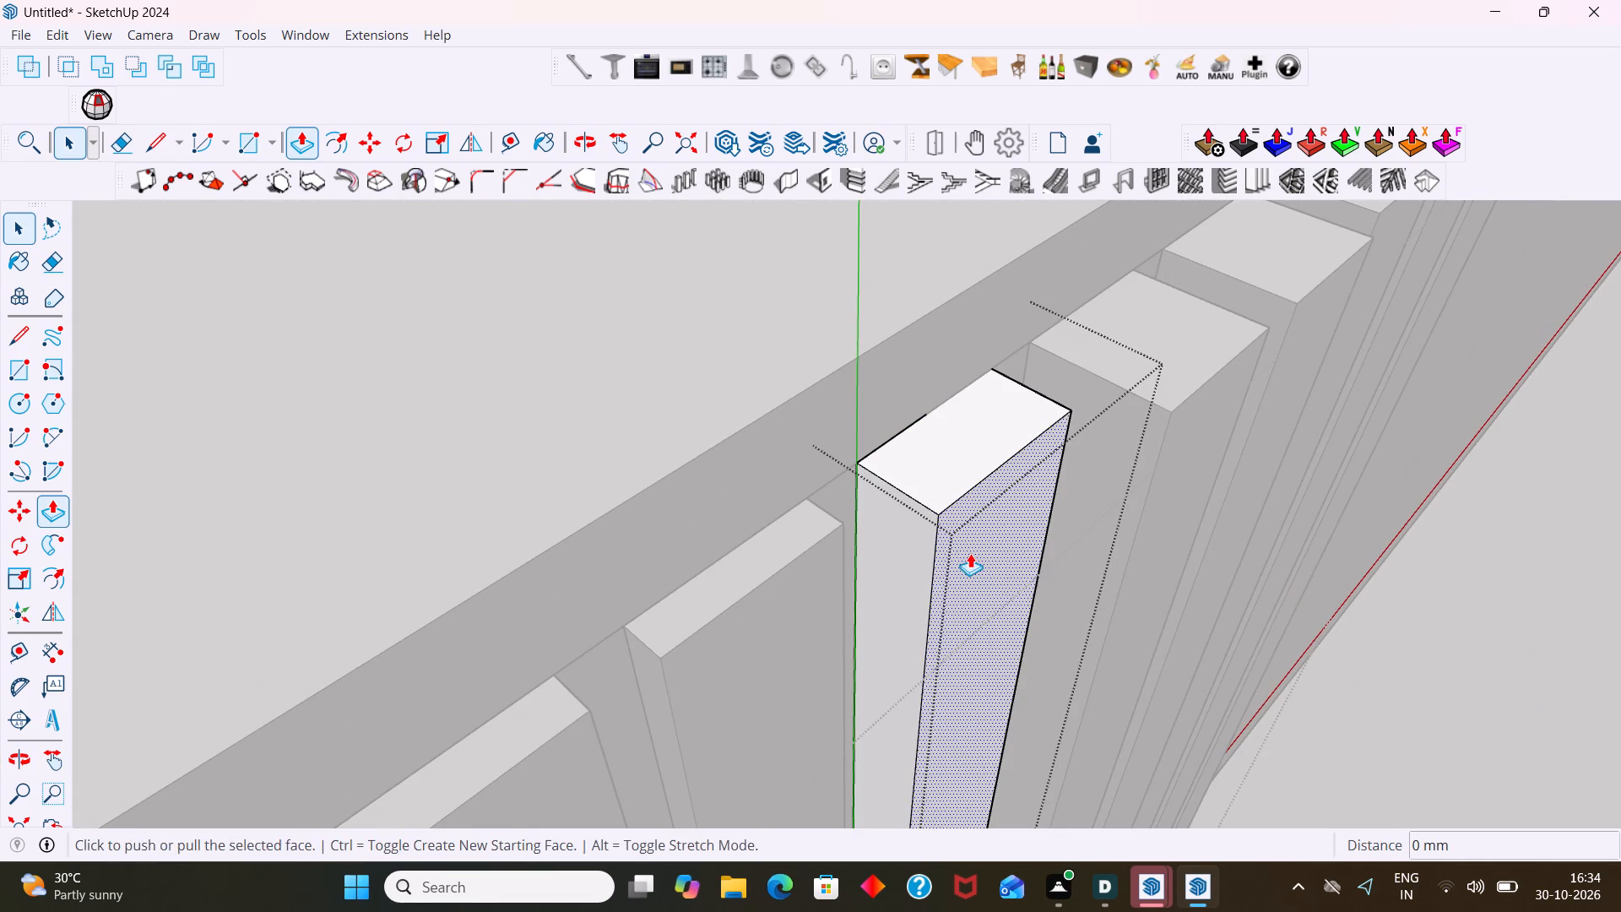
click(970, 553)
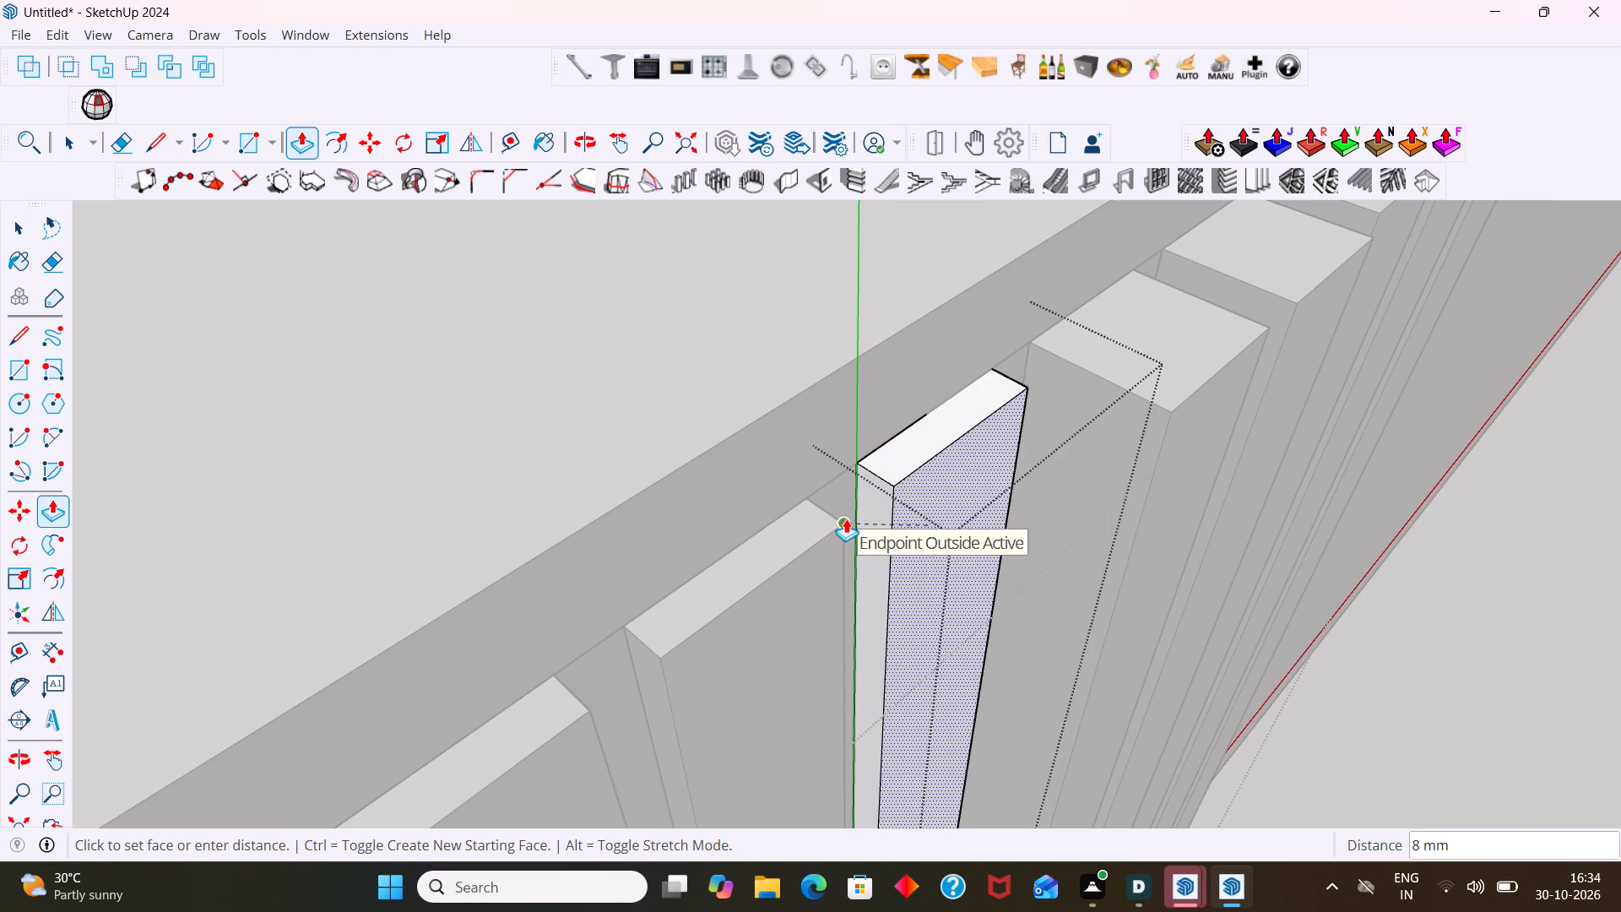
click(846, 518)
key(space)
click(1505, 653)
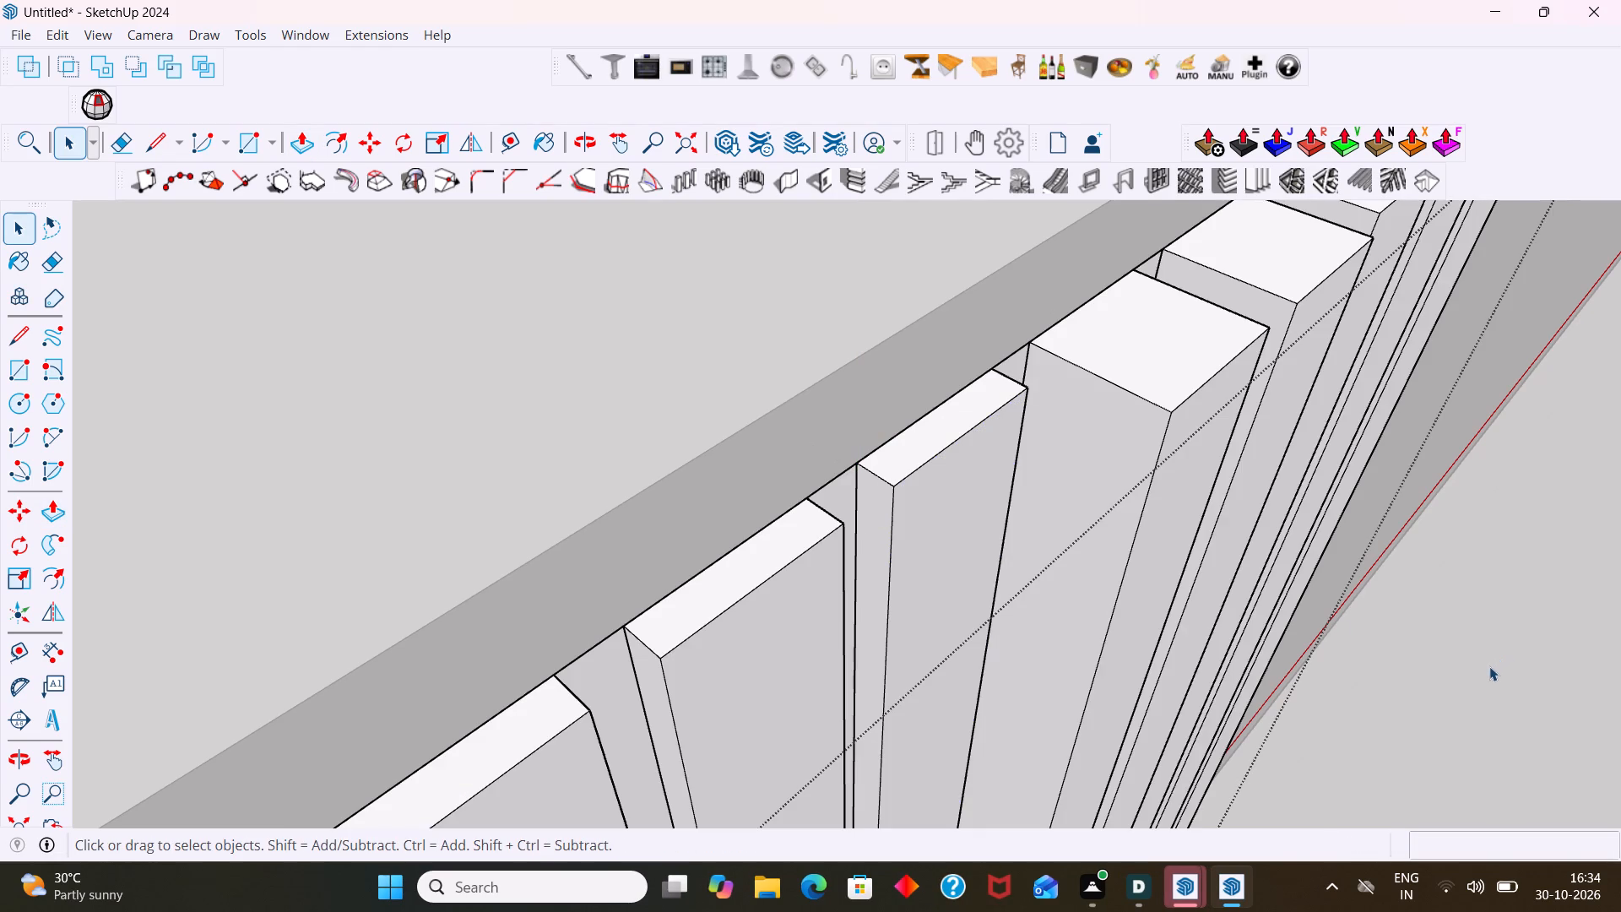
Open the fifth strip's group, push its face back by repeating the last push distance, and close the strip group.
scroll(1287, 614, down, 3)
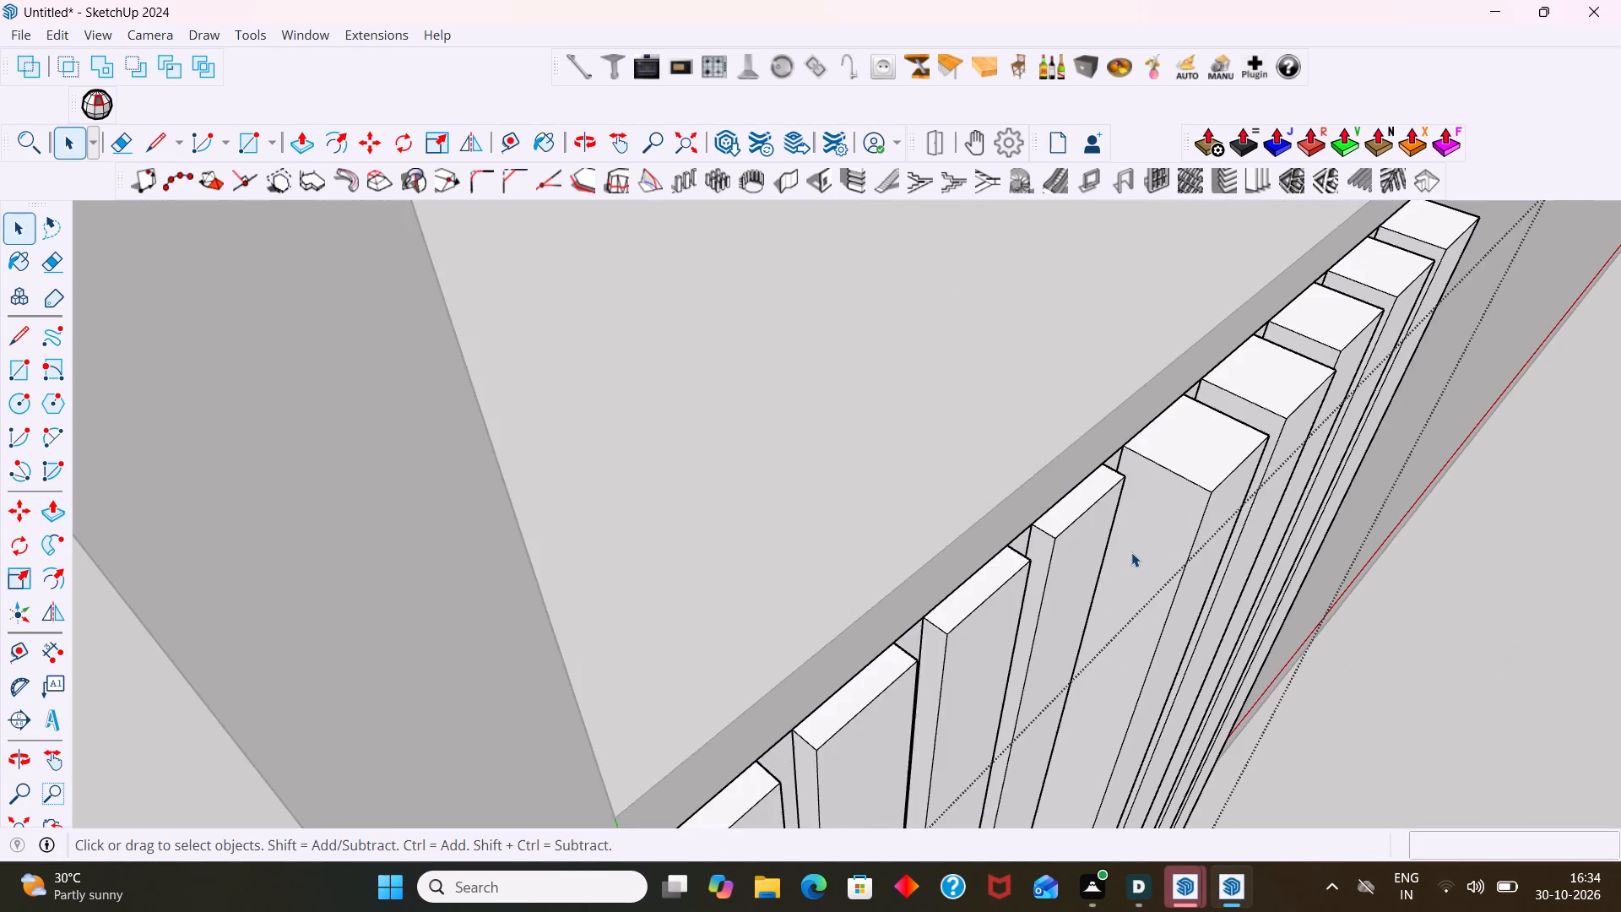
scroll(1131, 552, down, 2)
shift+middle_drag(1132, 547, 742, 437)
scroll(776, 453, up, 2)
triple_click(828, 444)
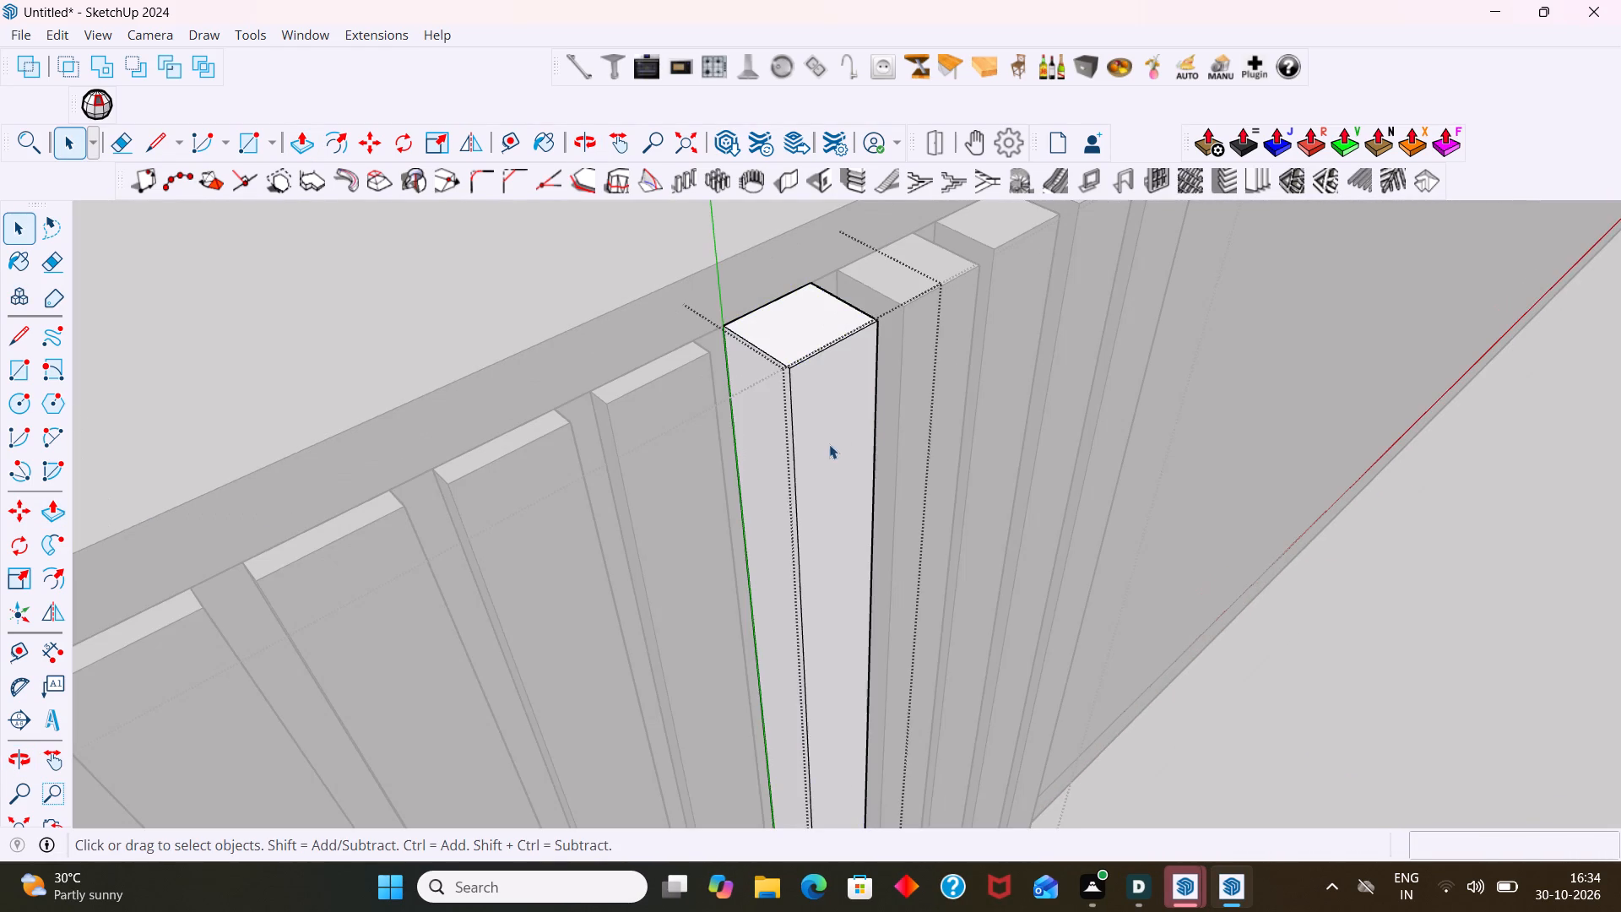
click(835, 444)
key(p)
double_click(835, 444)
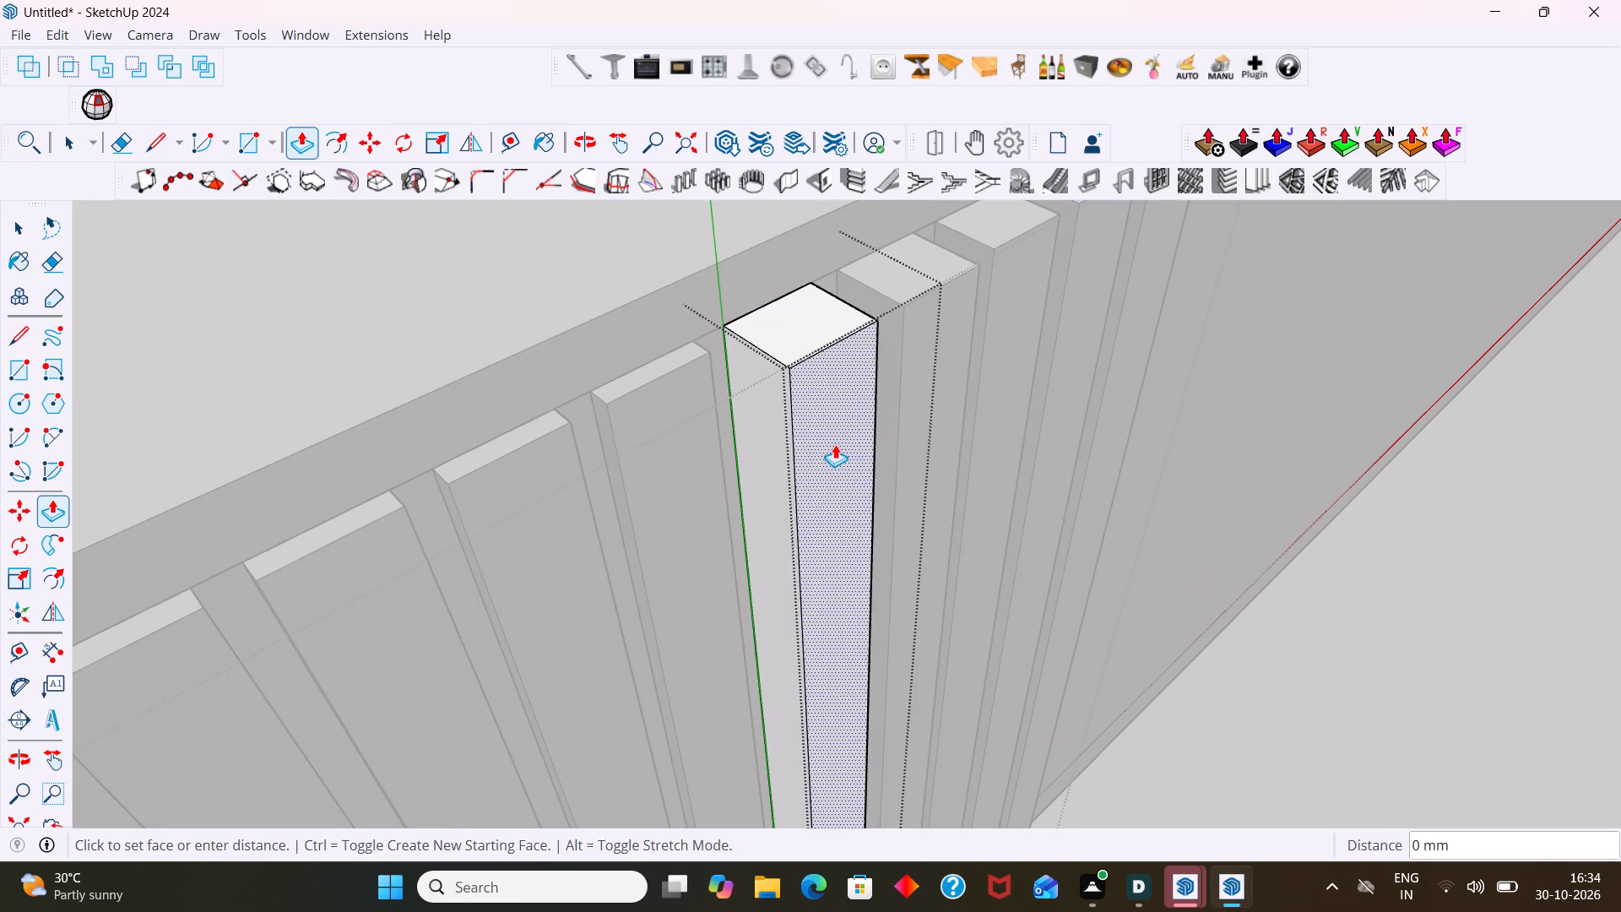
double_click(832, 442)
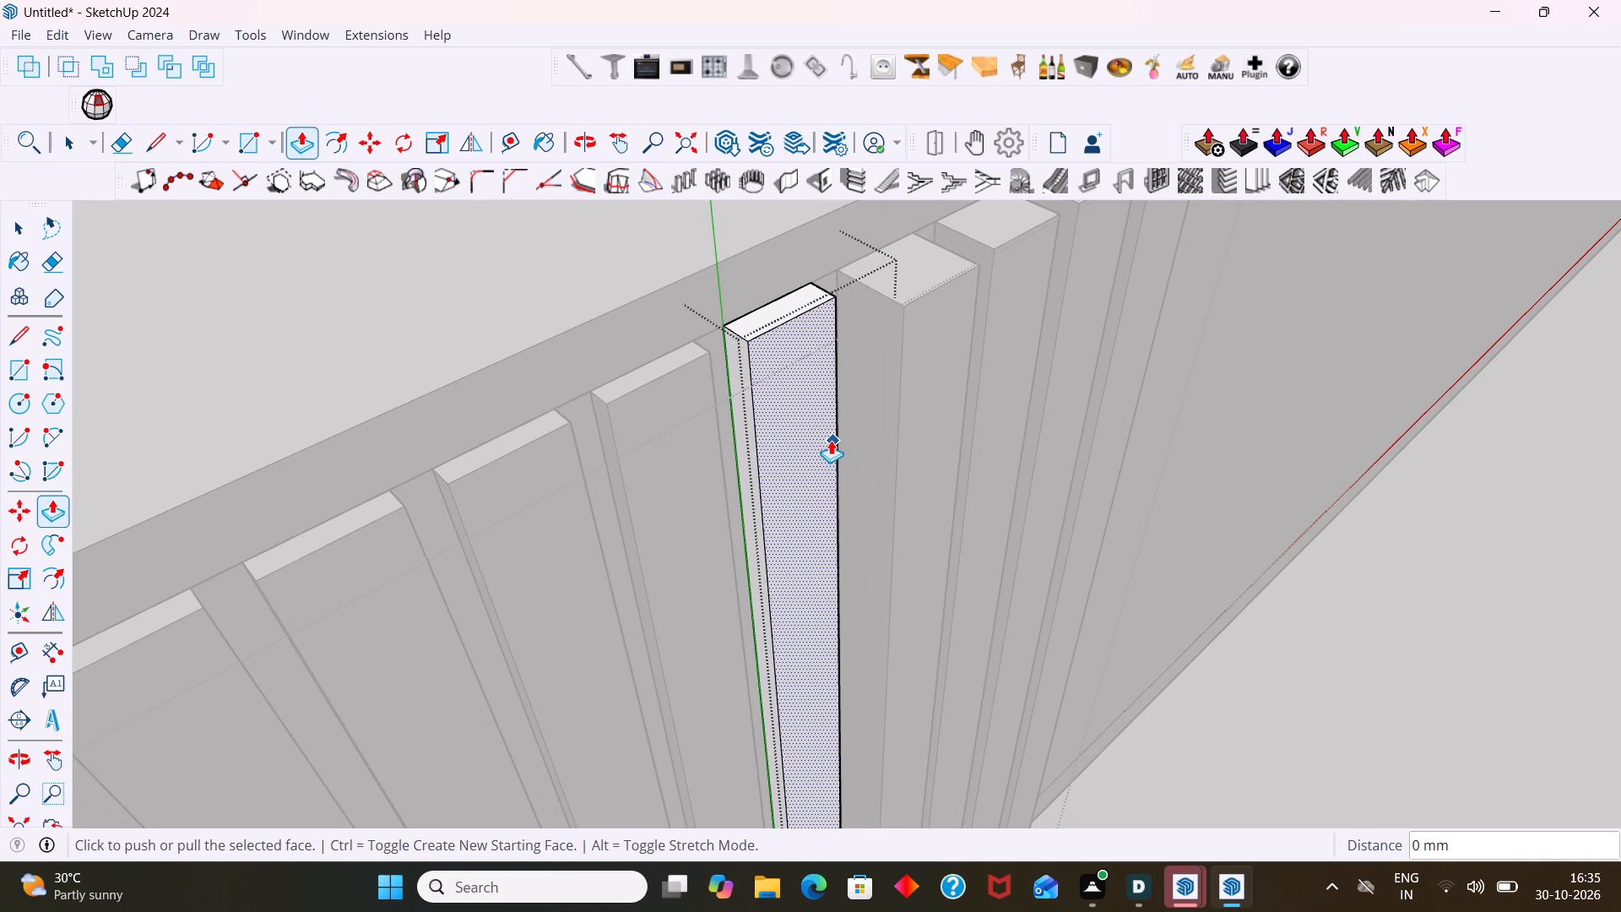
key(space)
click(1376, 605)
Open the sixth strip's group, push its face back by repeating the last push distance, and close the strip group.
scroll(1184, 554, down, 2)
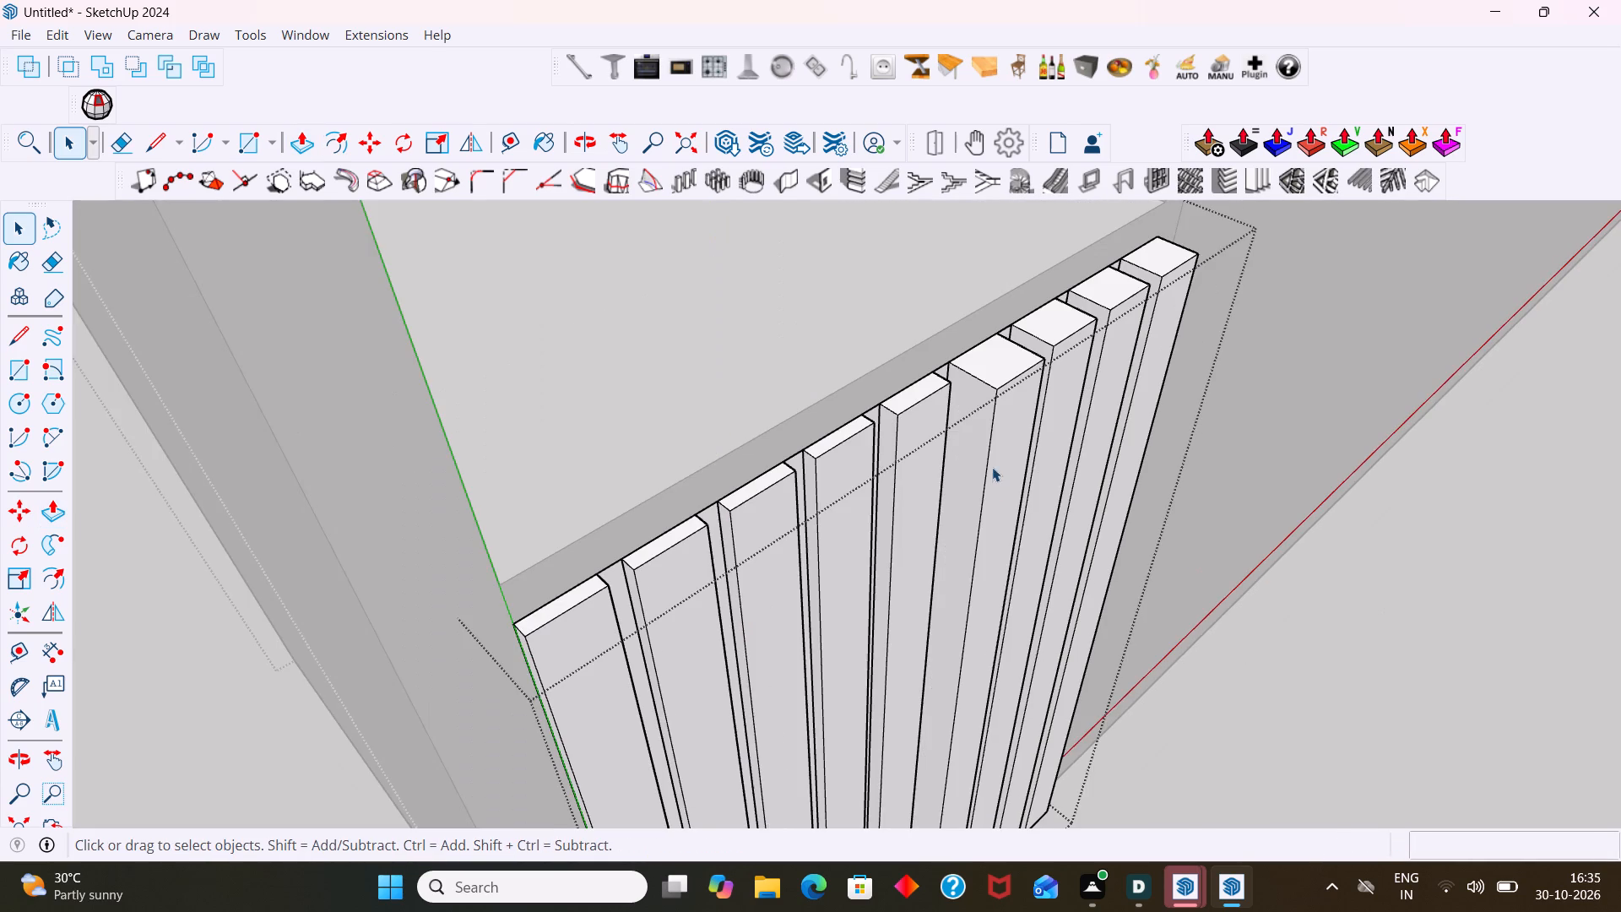
scroll(992, 454, up, 2)
click(1011, 441)
double_click(1011, 441)
click(1013, 440)
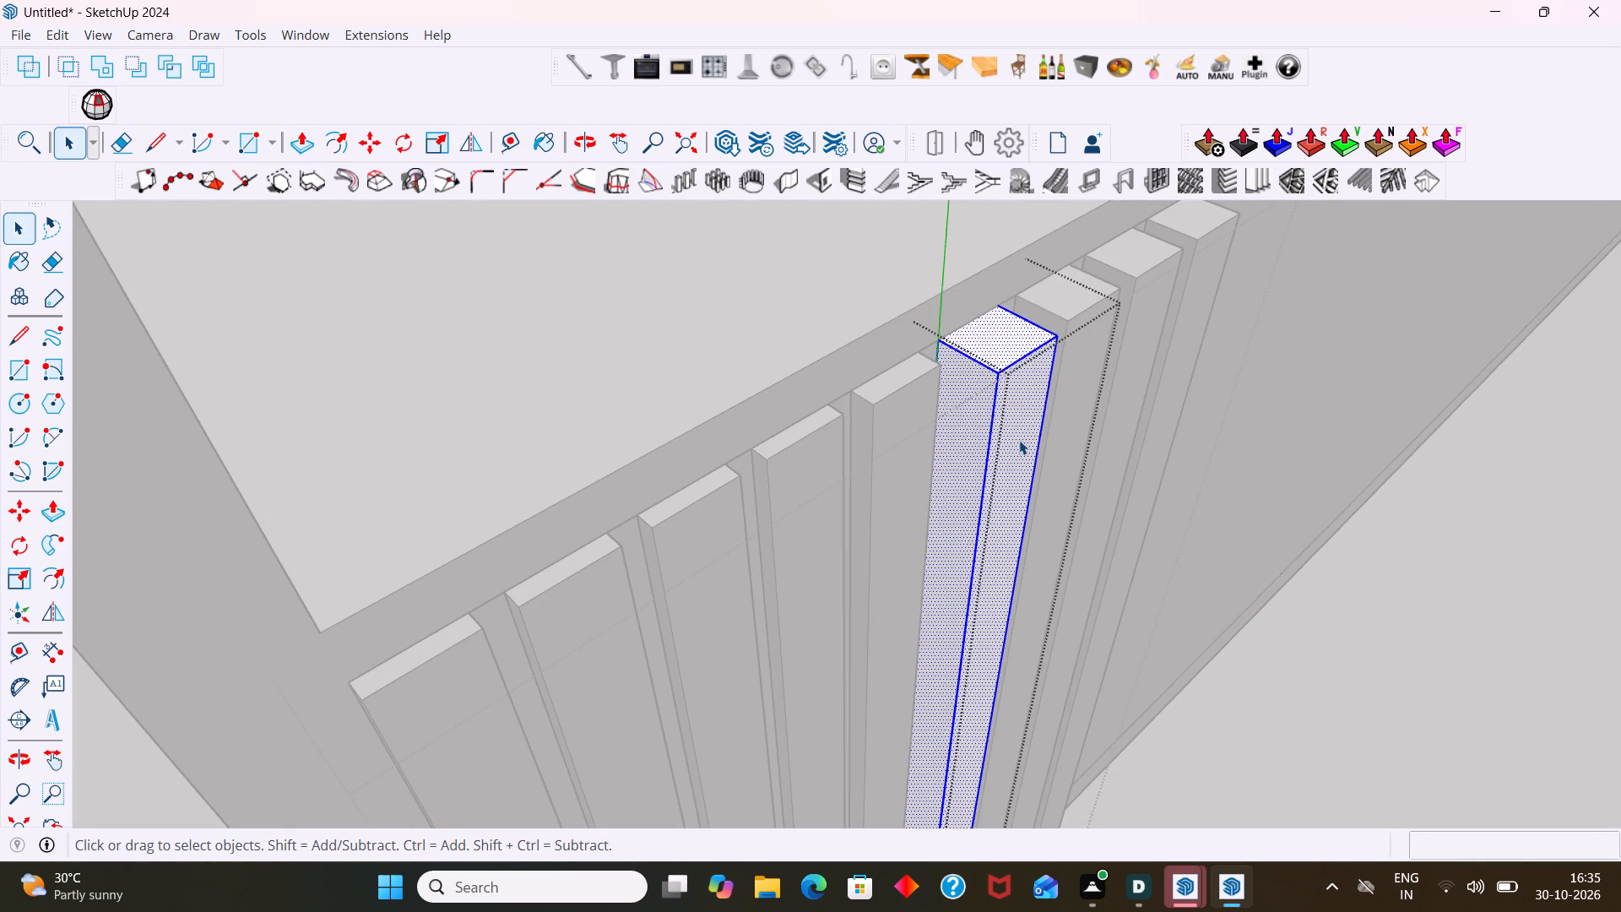
click(1019, 440)
key(p)
triple_click(1021, 440)
click(1020, 440)
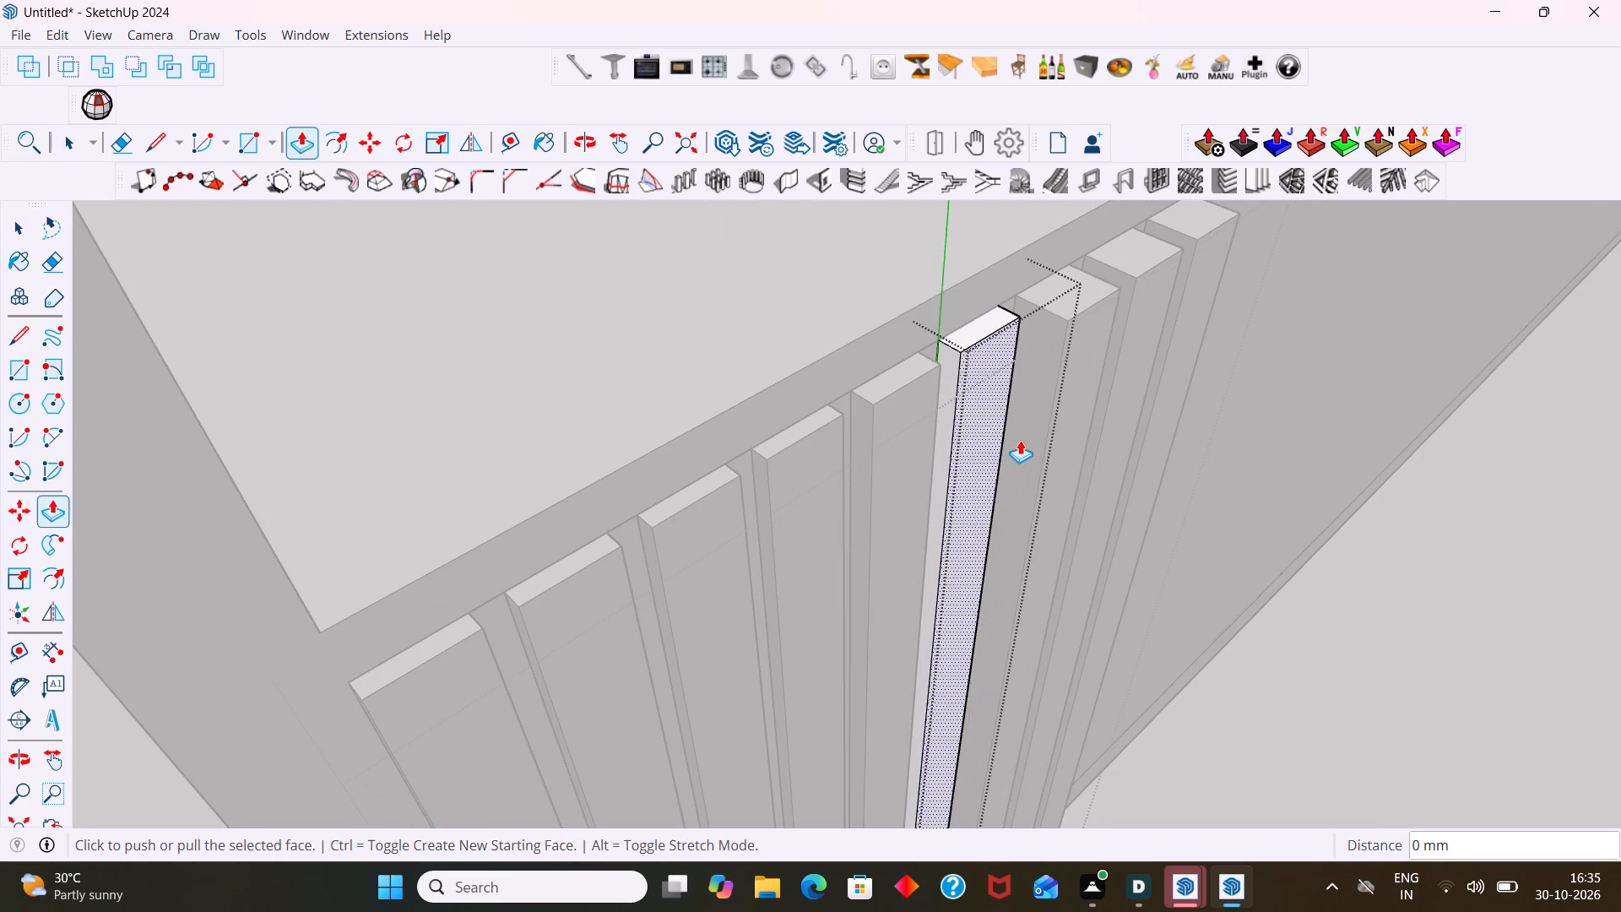
key(space)
click(1389, 565)
Close the left bottom front group and examine from the side how evenly its strips project.
scroll(1385, 575, down, 4)
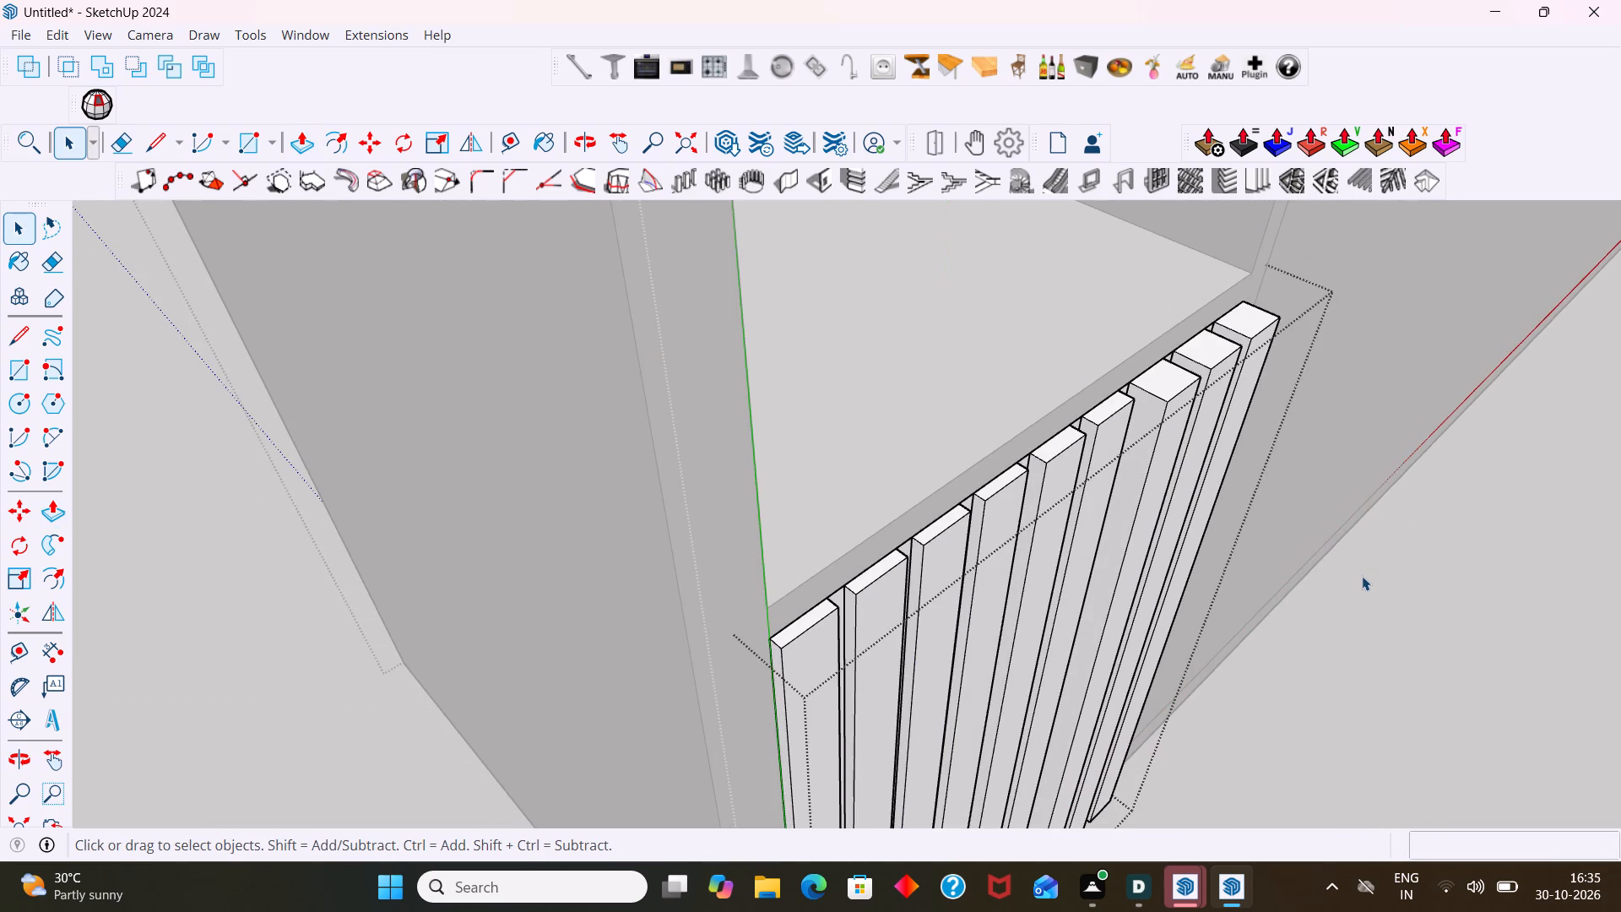
shift+middle_drag(1353, 576, 1009, 538)
scroll(814, 524, down, 5)
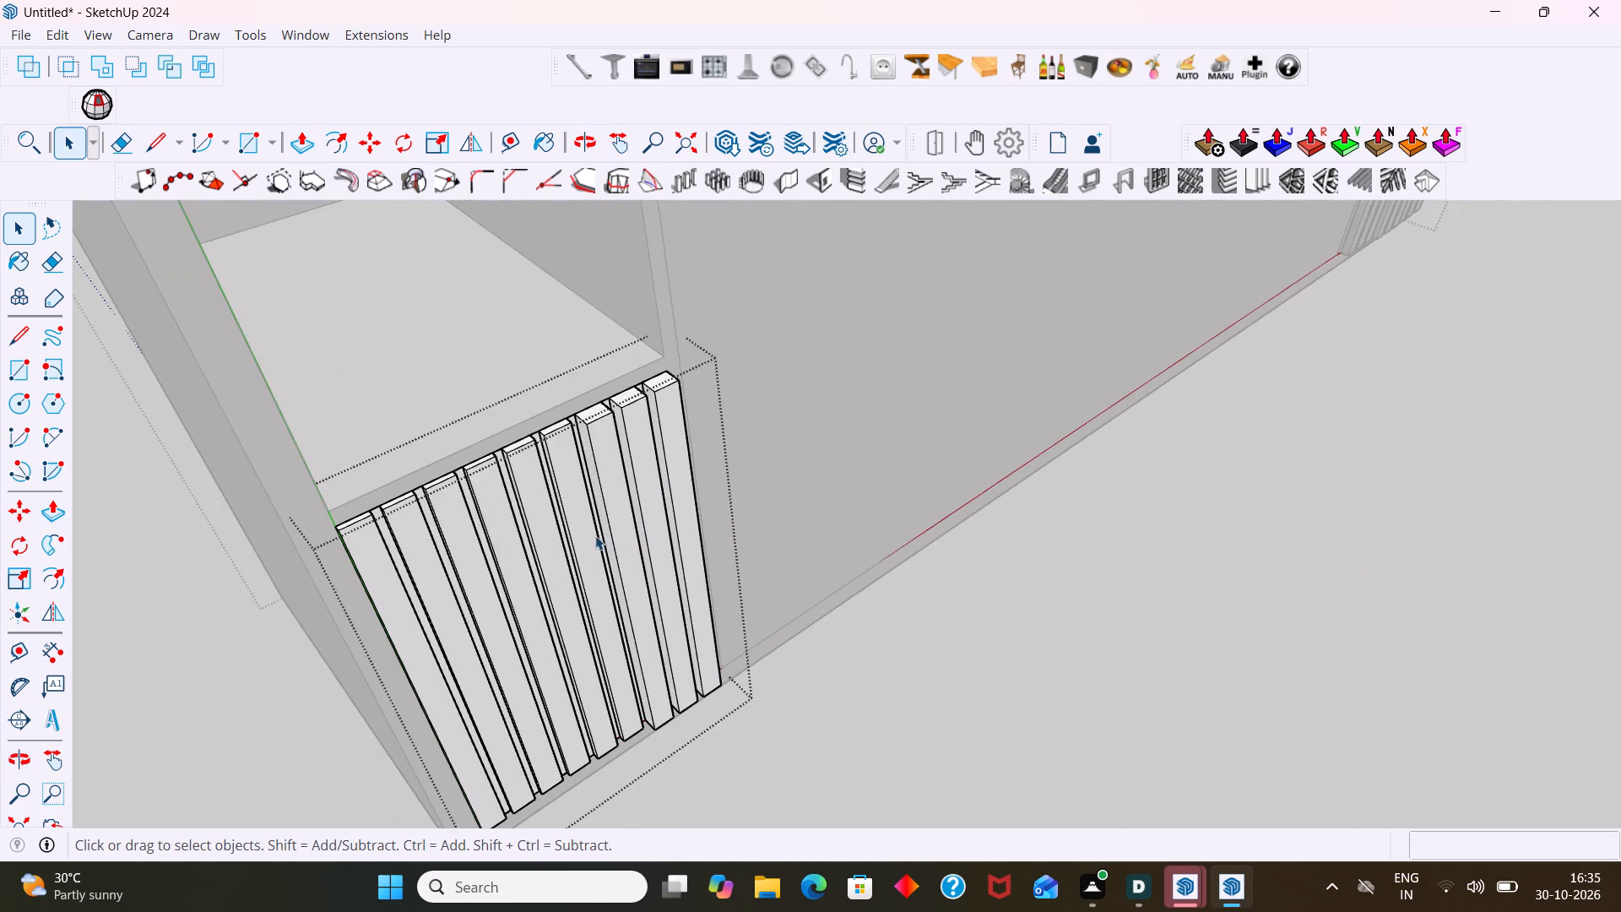
middle_drag(596, 535, 717, 535)
click(977, 660)
scroll(921, 626, down, 3)
scroll(792, 538, up, 4)
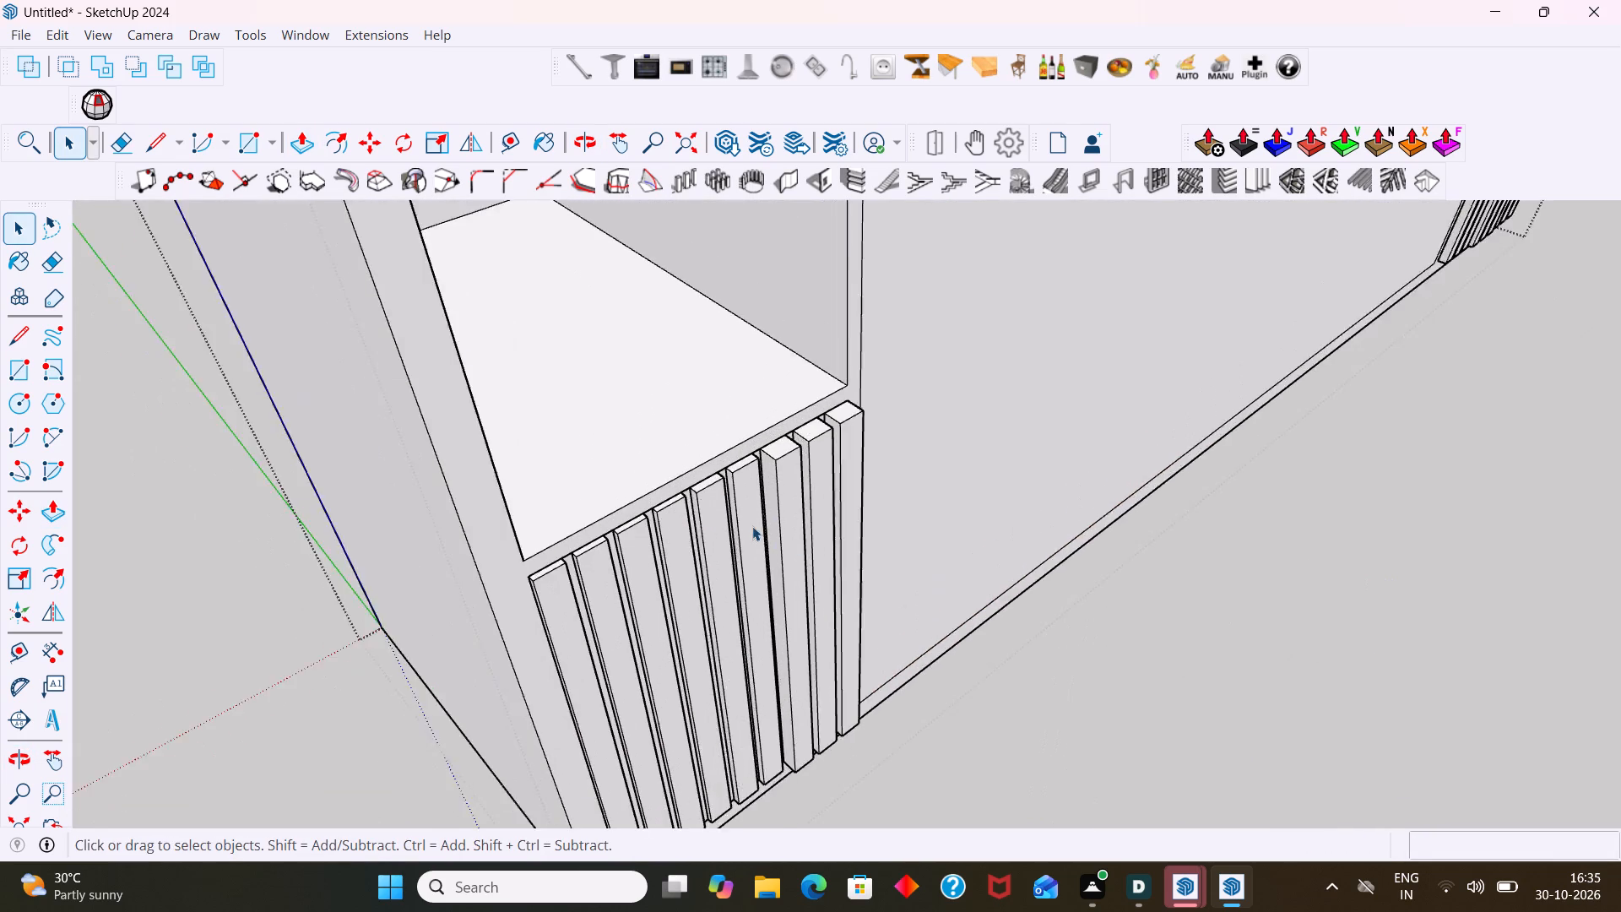
scroll(752, 526, up, 11)
middle_drag(594, 529, 838, 420)
scroll(806, 449, down, 6)
shift+middle_drag(728, 520, 895, 421)
scroll(888, 433, up, 3)
middle_drag(875, 459, 930, 457)
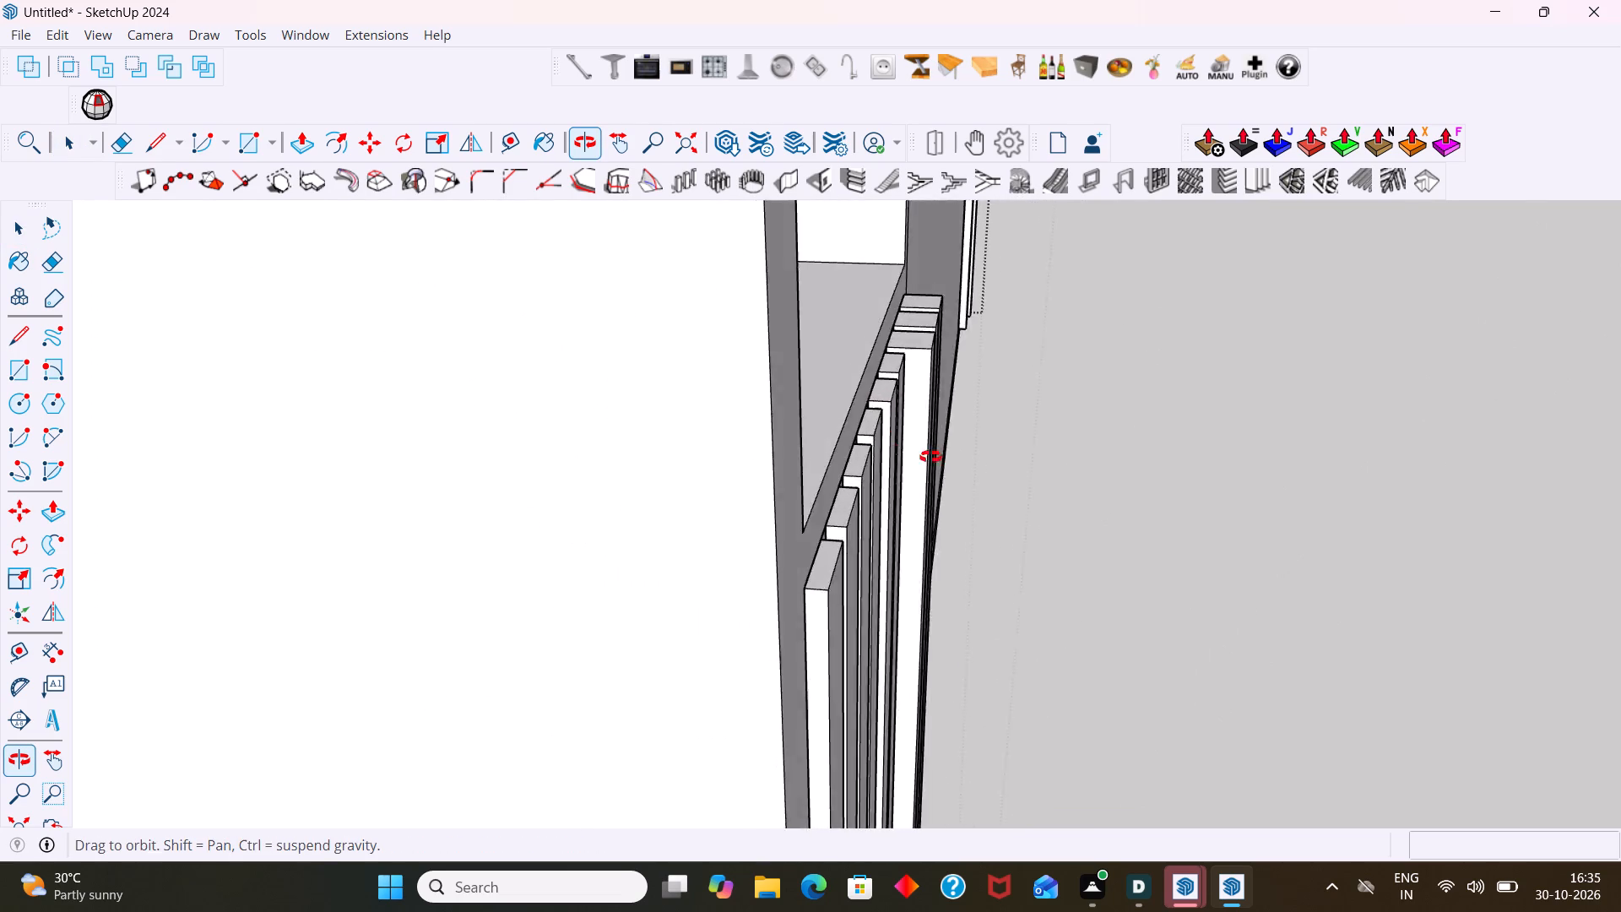
middle_drag(930, 457, 822, 480)
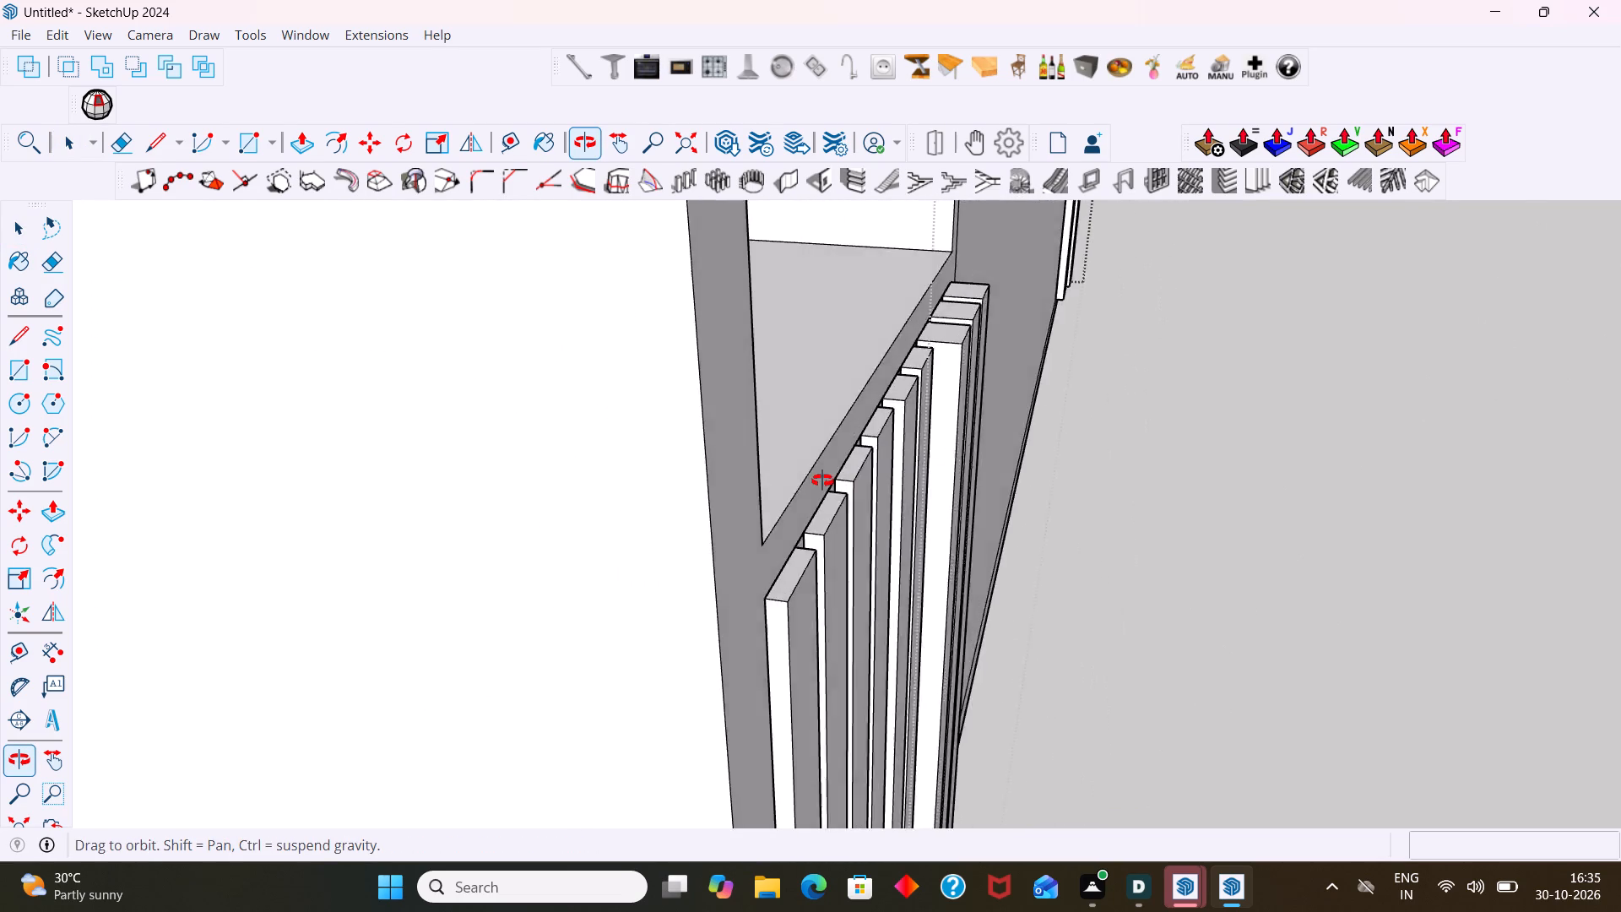
middle_drag(822, 480, 867, 468)
scroll(995, 423, up, 6)
middle_drag(897, 421, 807, 470)
scroll(809, 464, up, 3)
Reopen the left front's fifth strip group, push its face back a further 3 mm to the fourth strip's front corner, and close it.
triple_click(806, 459)
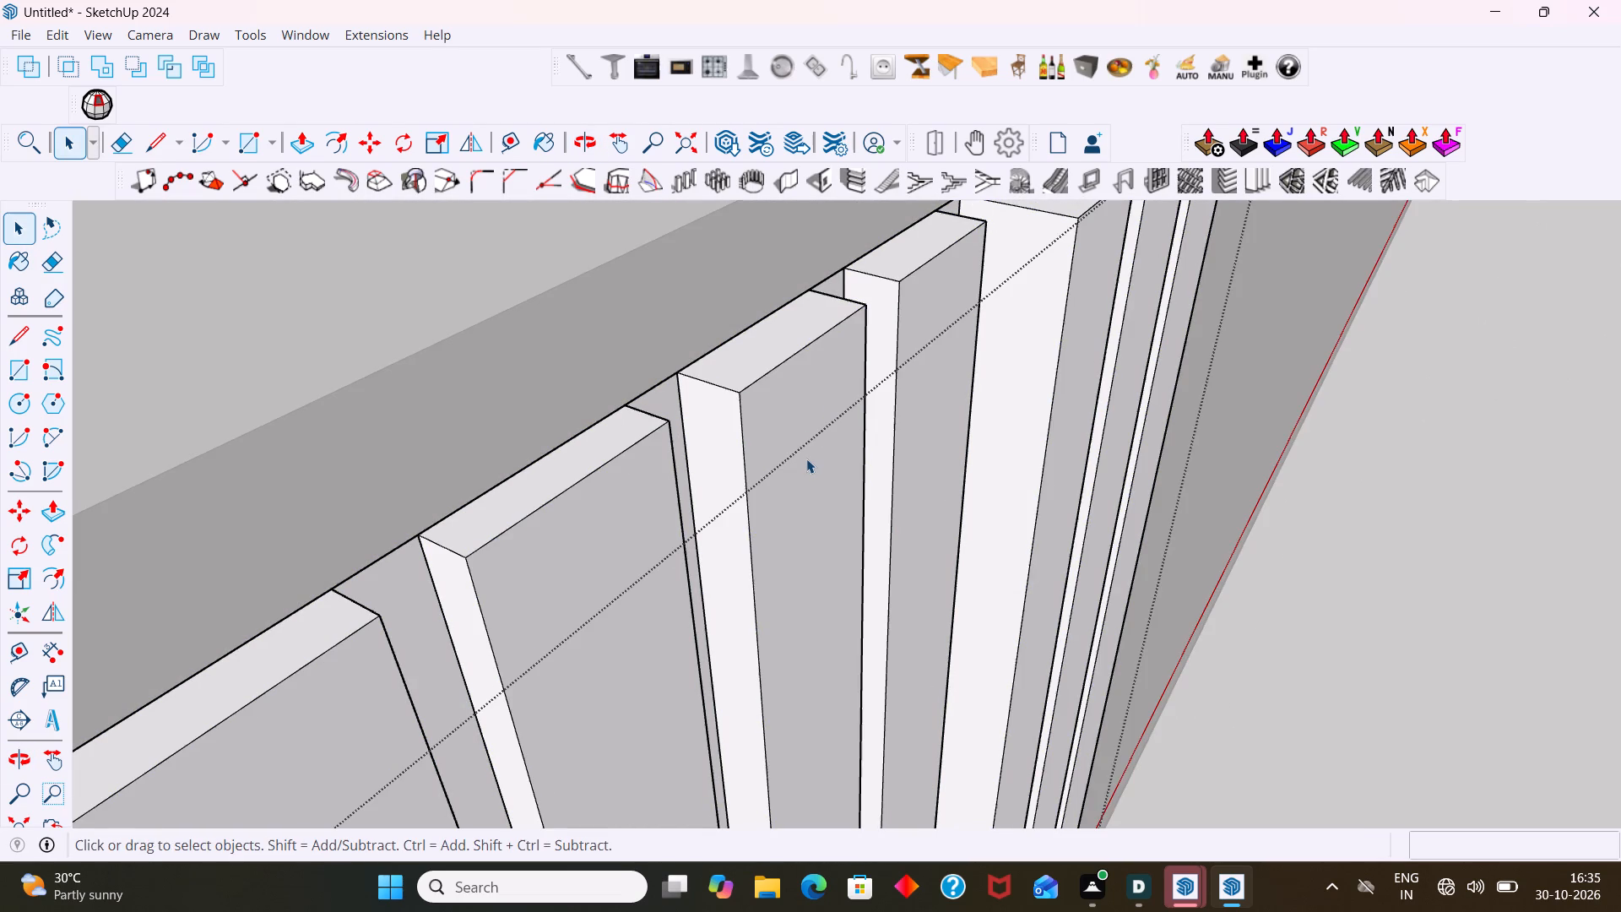
double_click(808, 457)
click(804, 454)
click(802, 464)
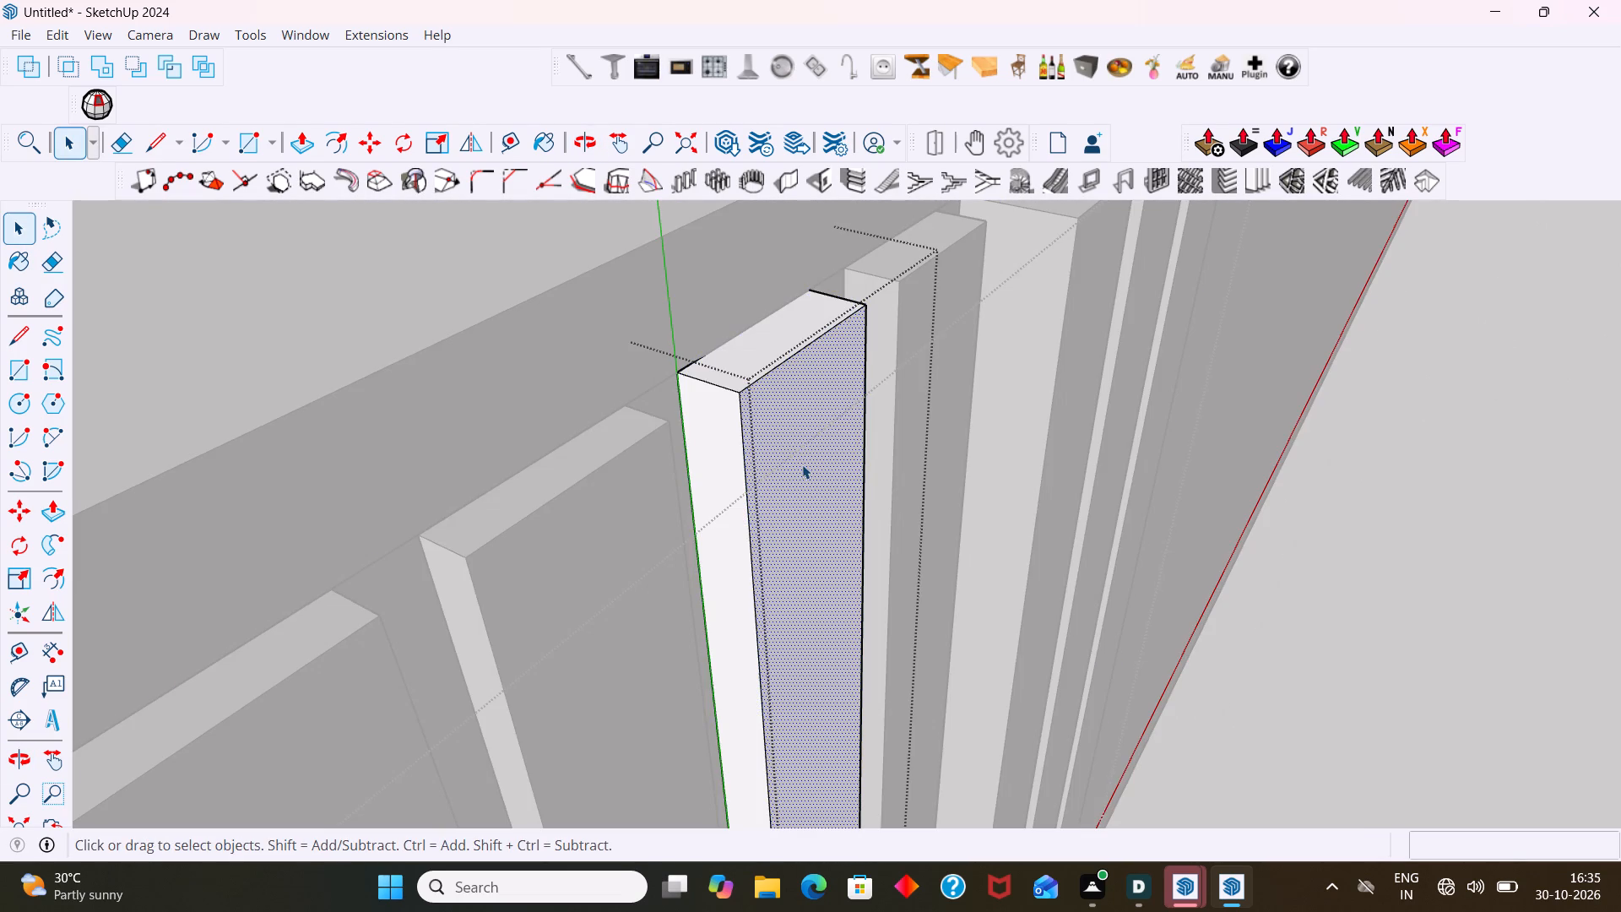
key(p)
click(802, 466)
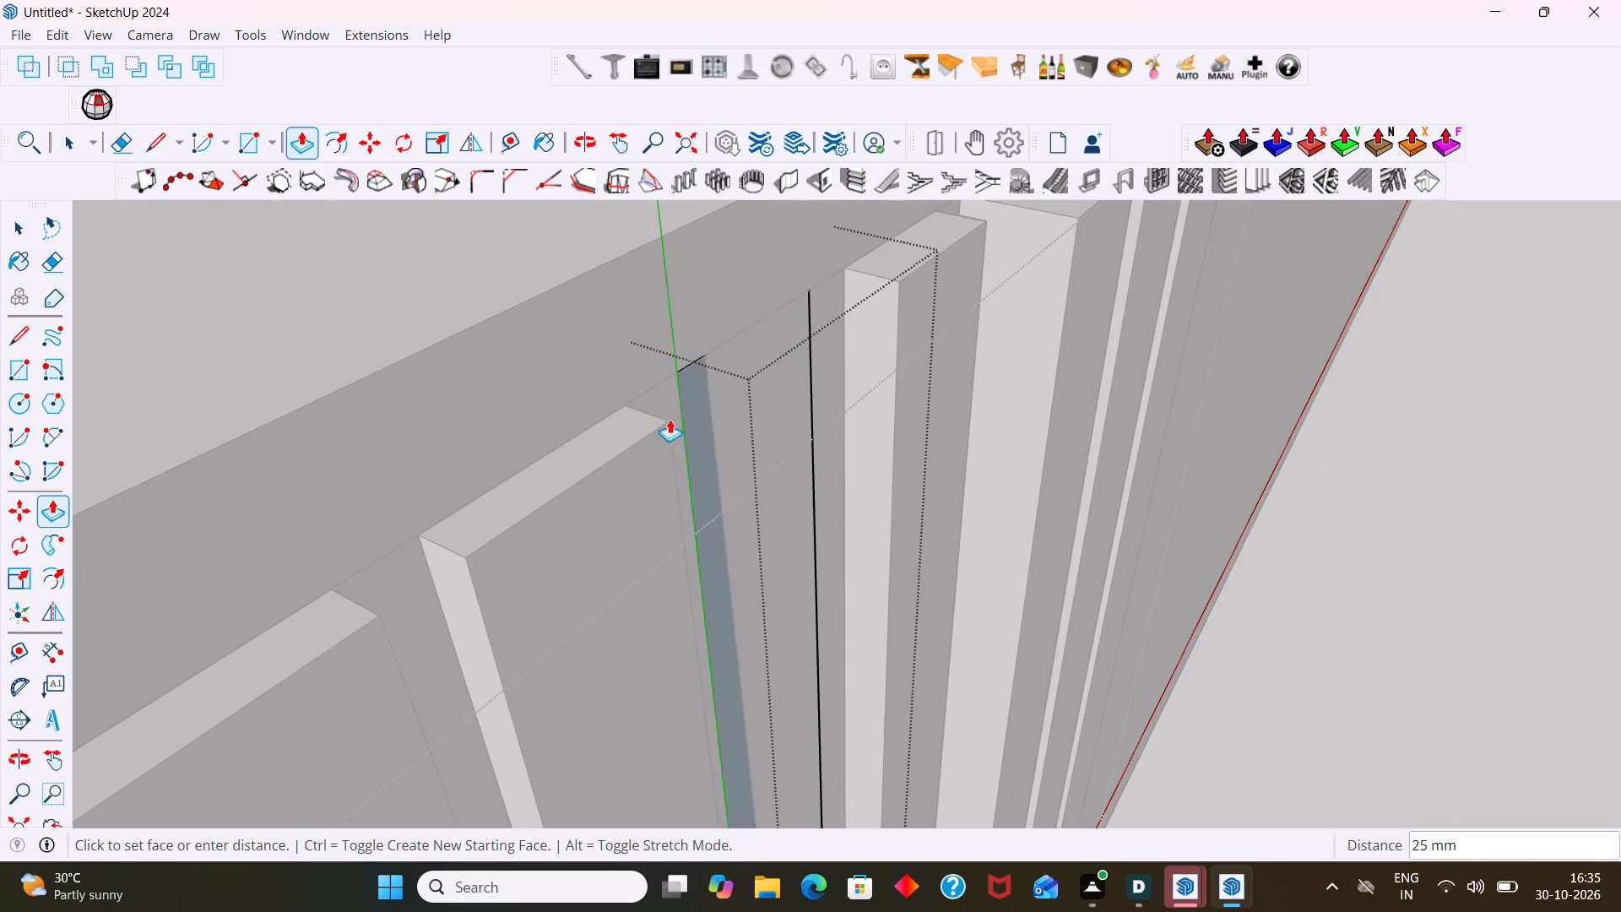
scroll(667, 417, up, 3)
middle_drag(667, 419, 660, 482)
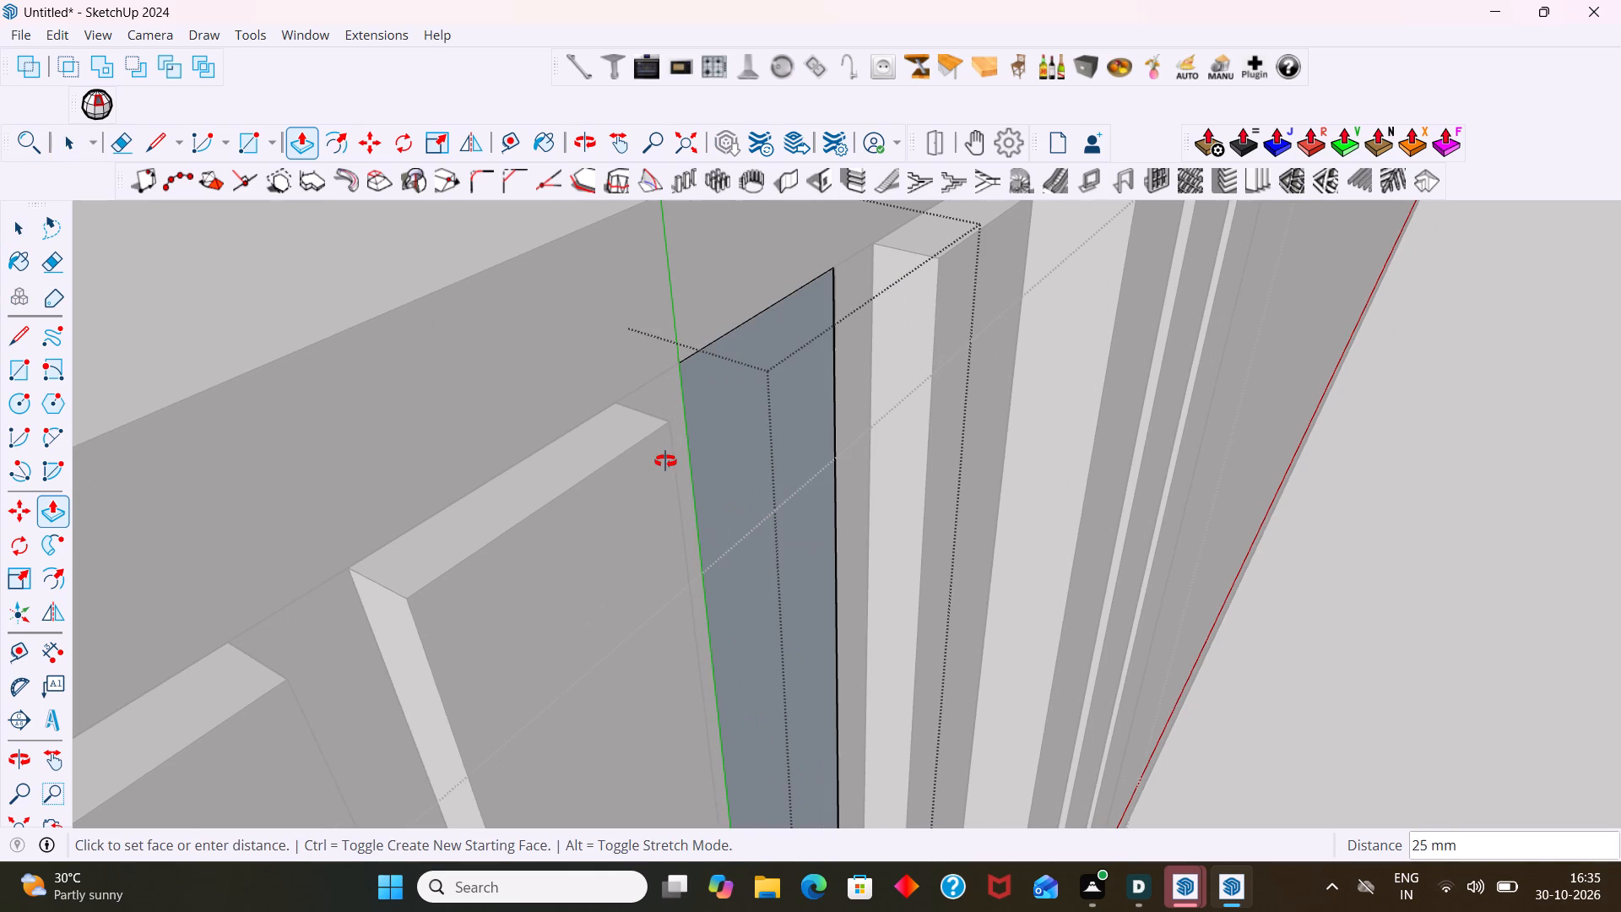
click(664, 417)
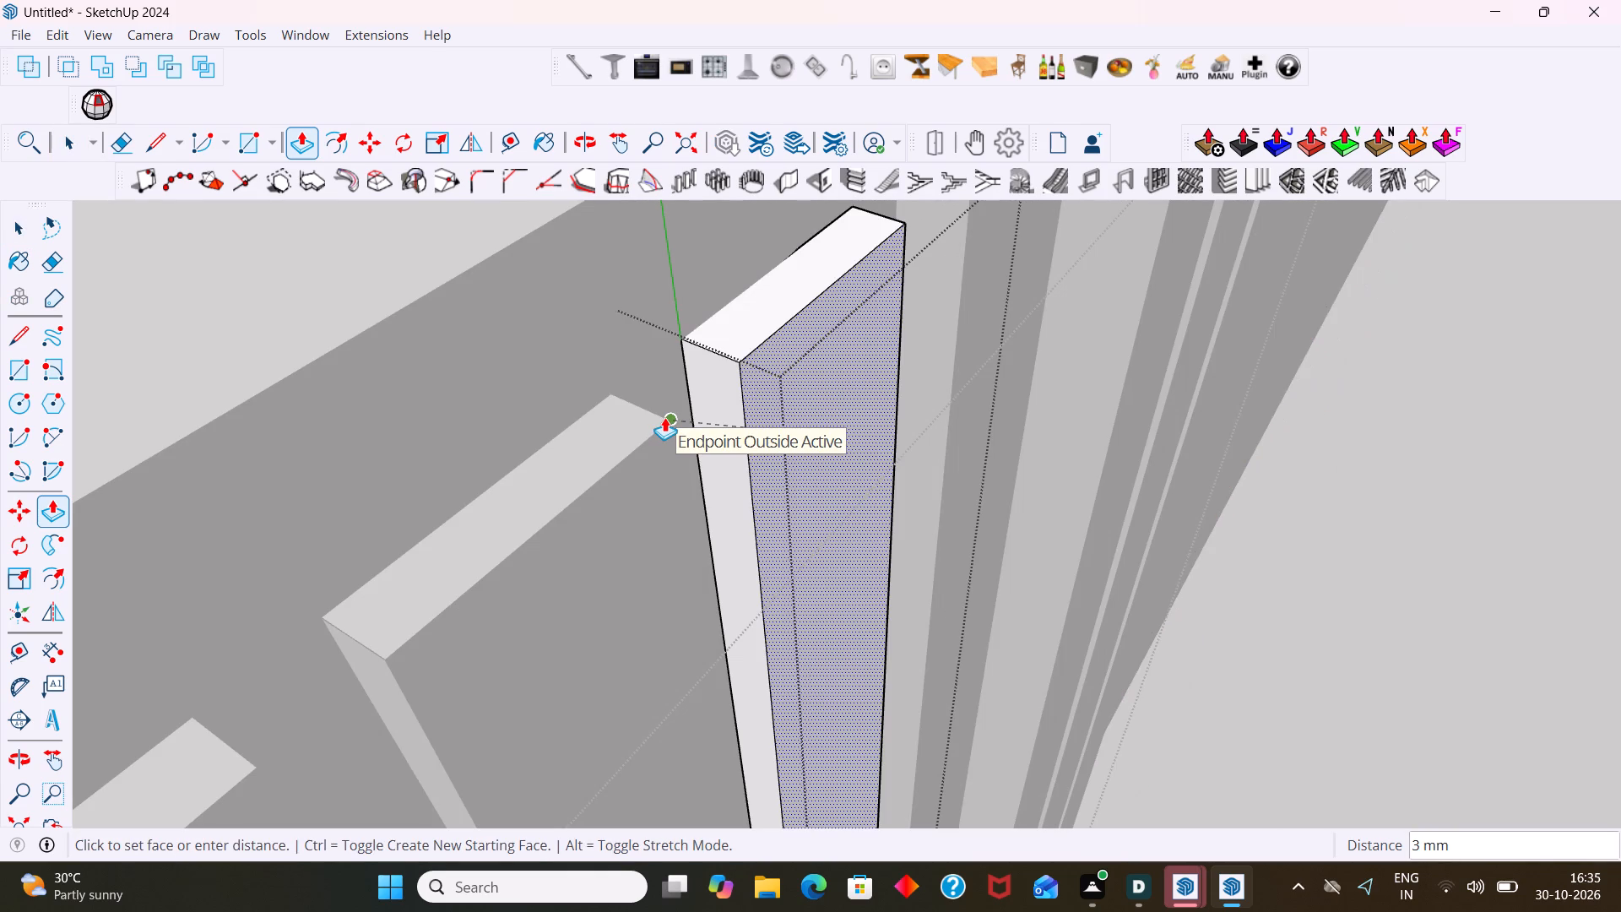
key(space)
click(1421, 569)
Reopen the sixth strip's group, push its face back by repeating the last push distance, and close the strip group.
scroll(1121, 524, down, 4)
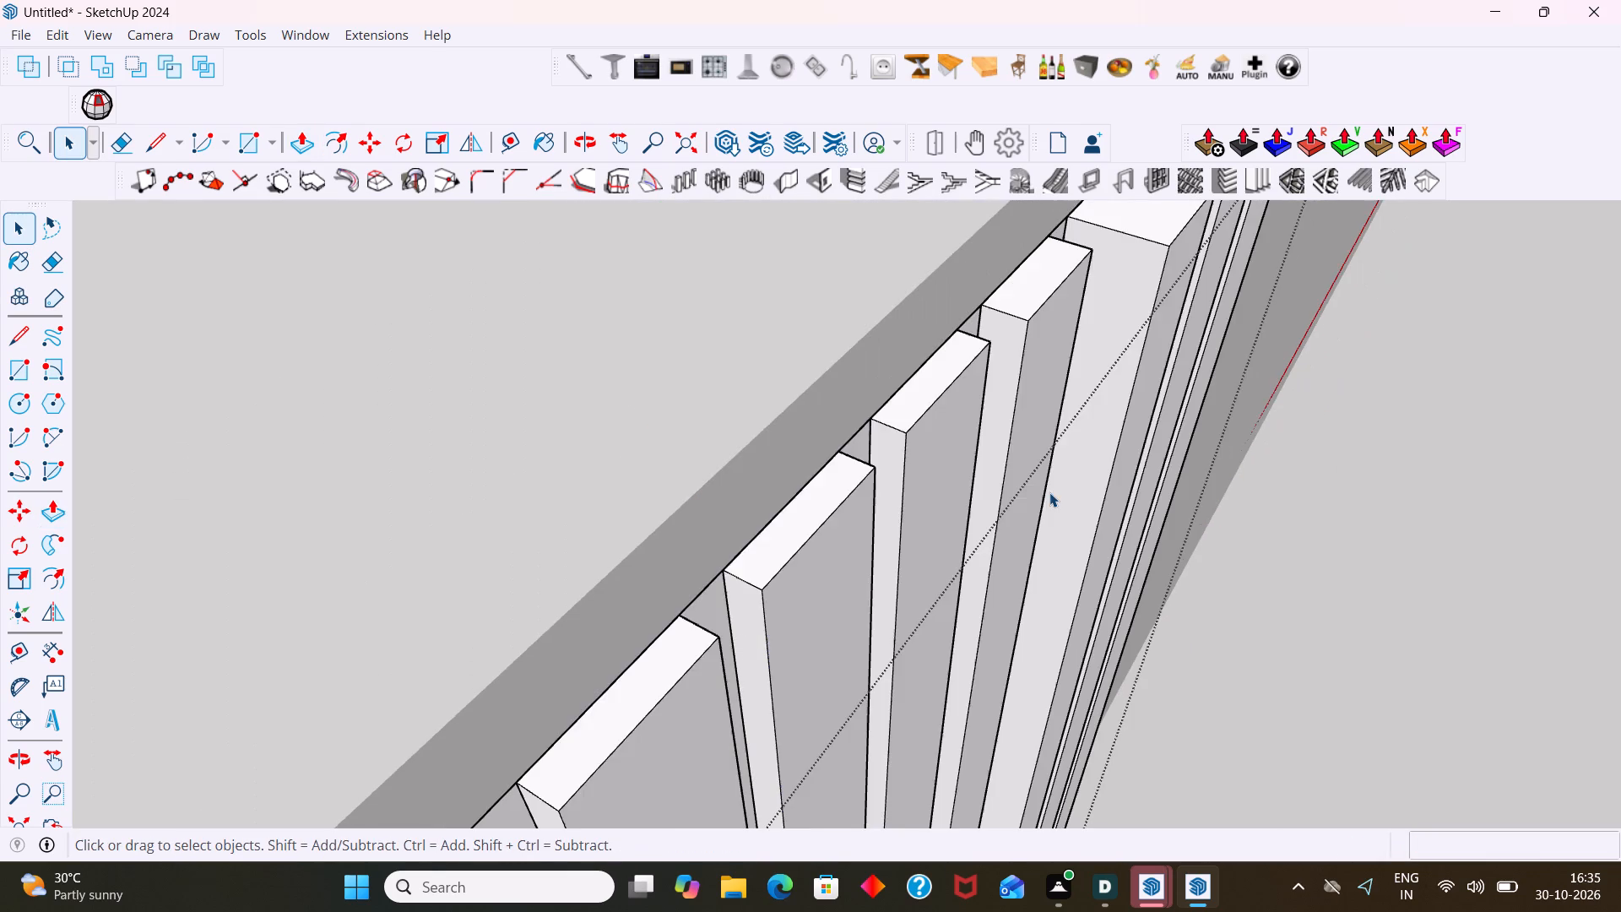
scroll(1049, 492, down, 3)
scroll(1060, 427, up, 3)
triple_click(1057, 421)
click(1053, 421)
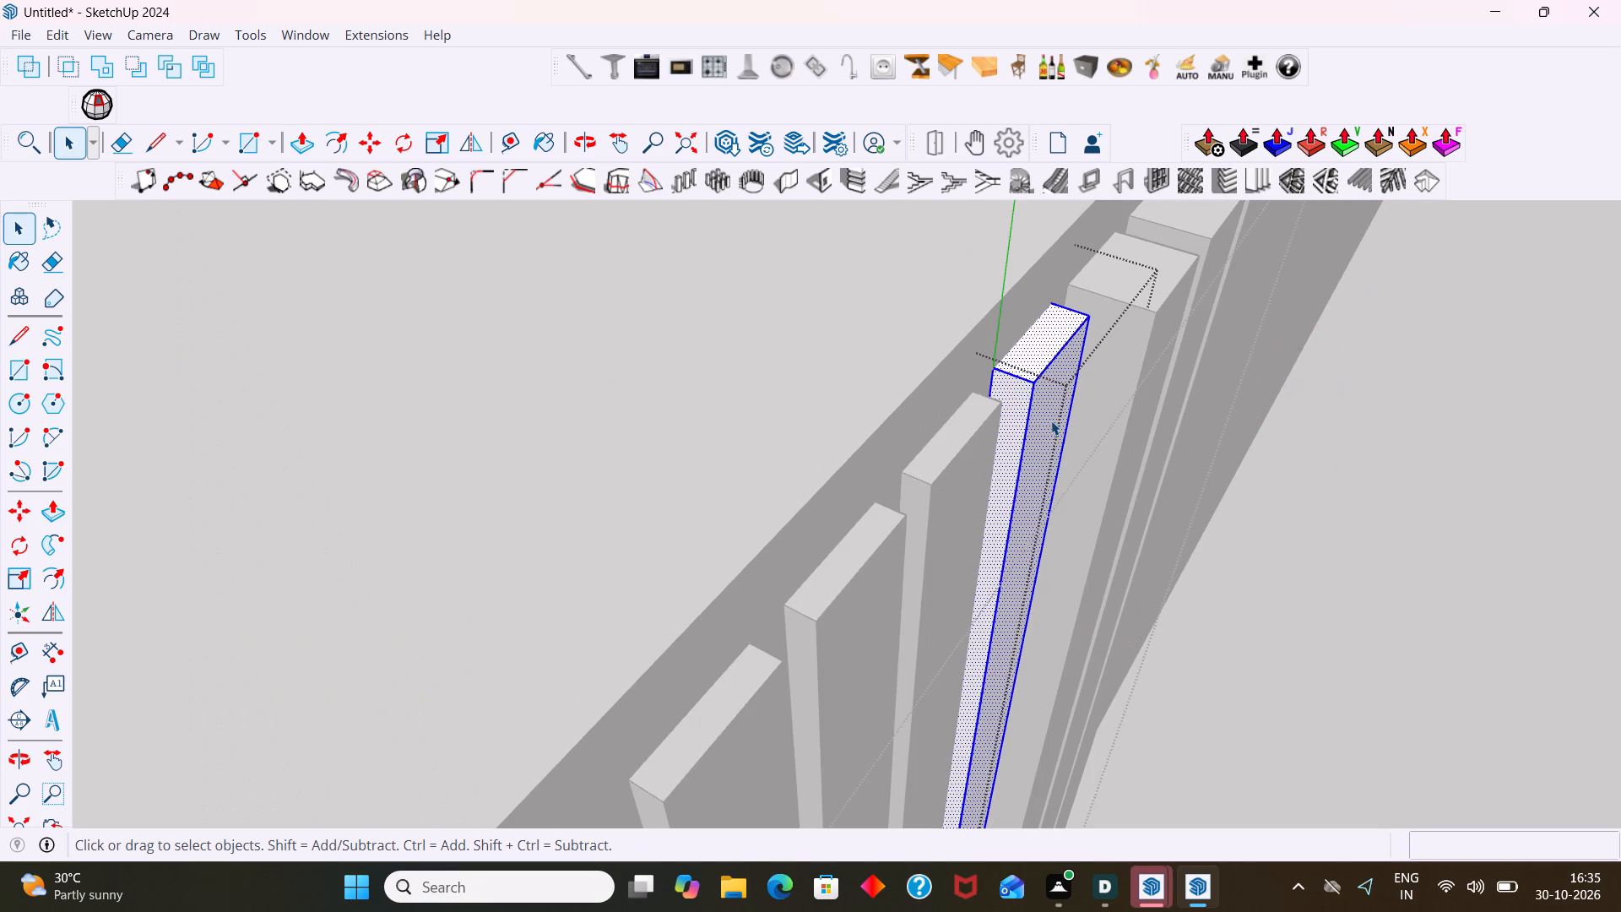
click(1051, 421)
click(1048, 426)
key(p)
double_click(1046, 434)
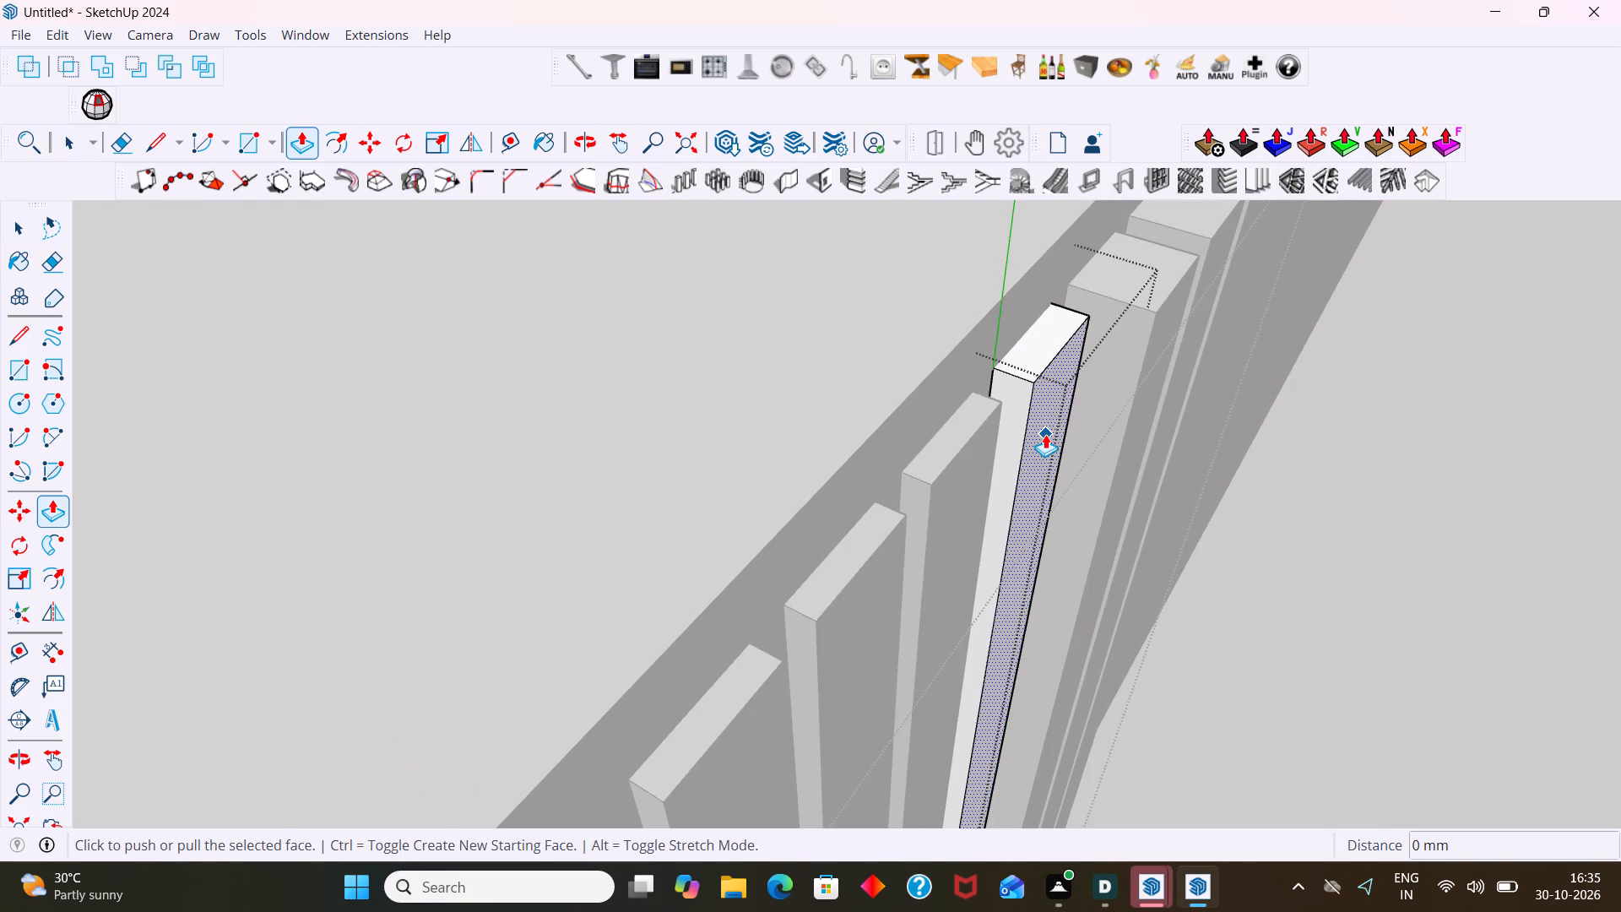
key(space)
click(1488, 530)
Open the seventh strip's group, push its face back 16 mm to the sixth strip's front corner, and close the strip group.
scroll(1433, 524, down, 5)
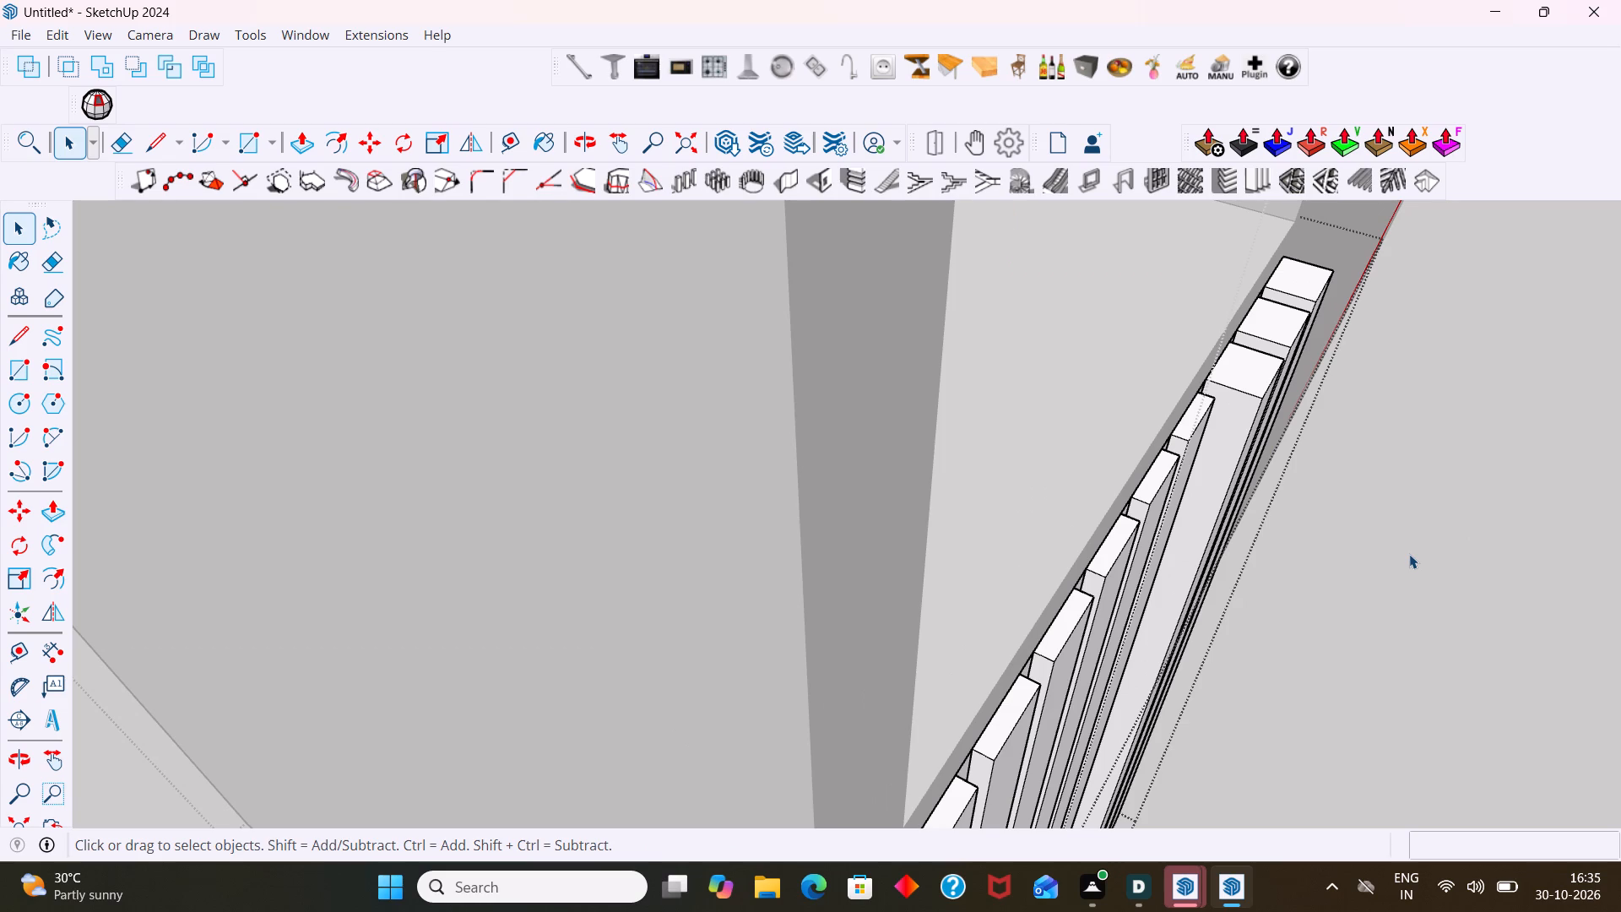
scroll(1406, 556, down, 2)
middle_drag(1315, 494, 1195, 481)
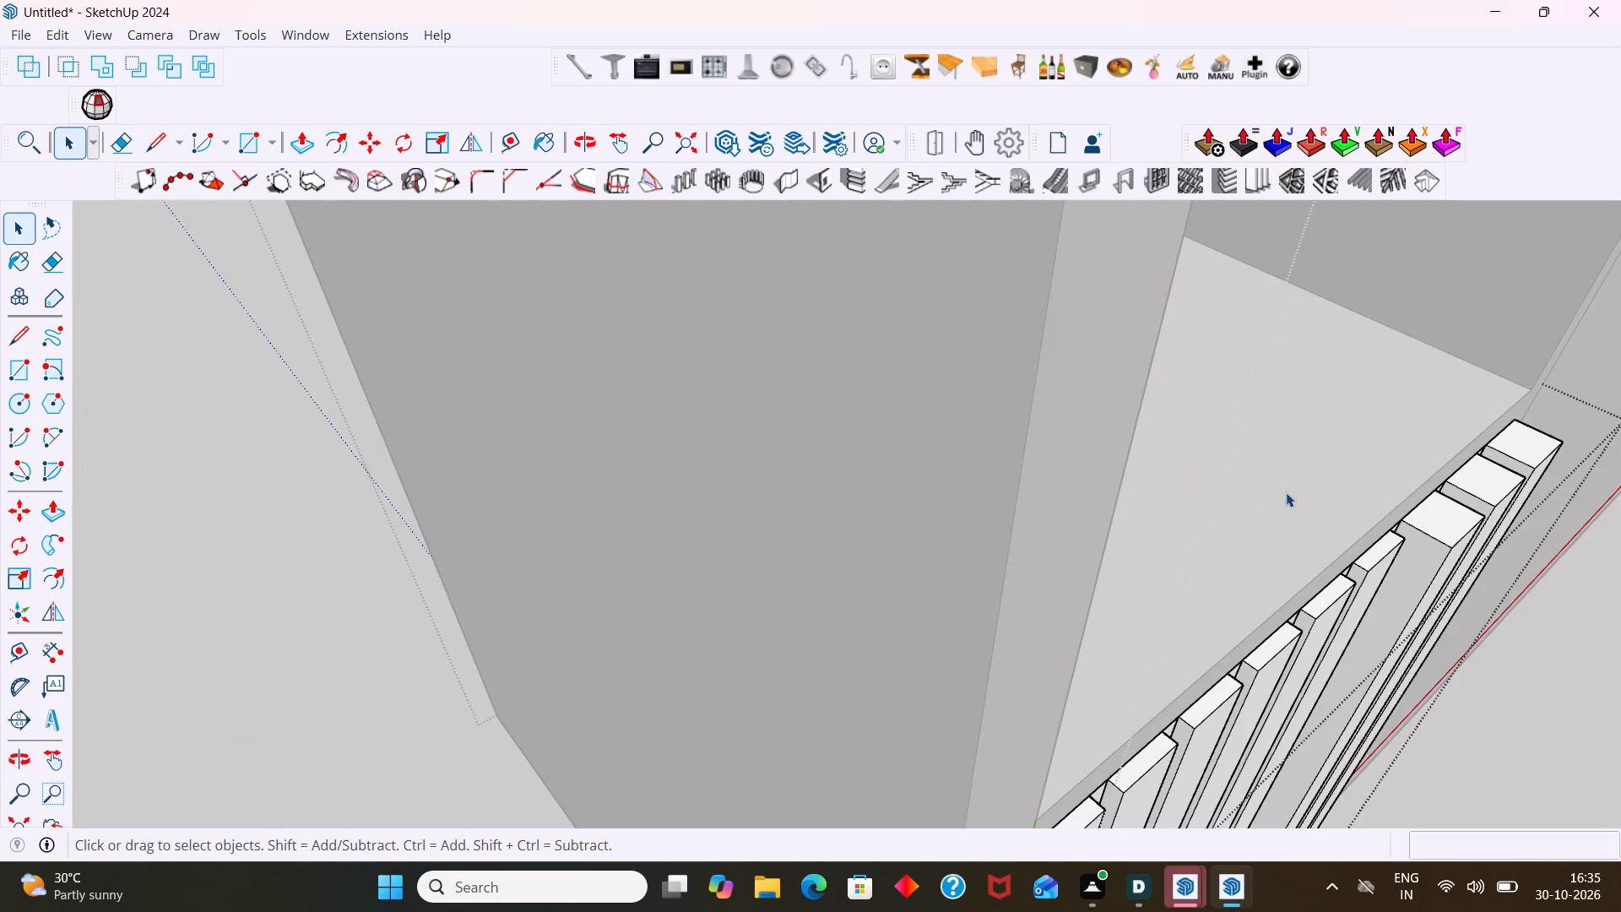
middle_drag(1287, 492, 881, 312)
scroll(1002, 424, down, 2)
scroll(1049, 417, up, 3)
triple_click(1049, 416)
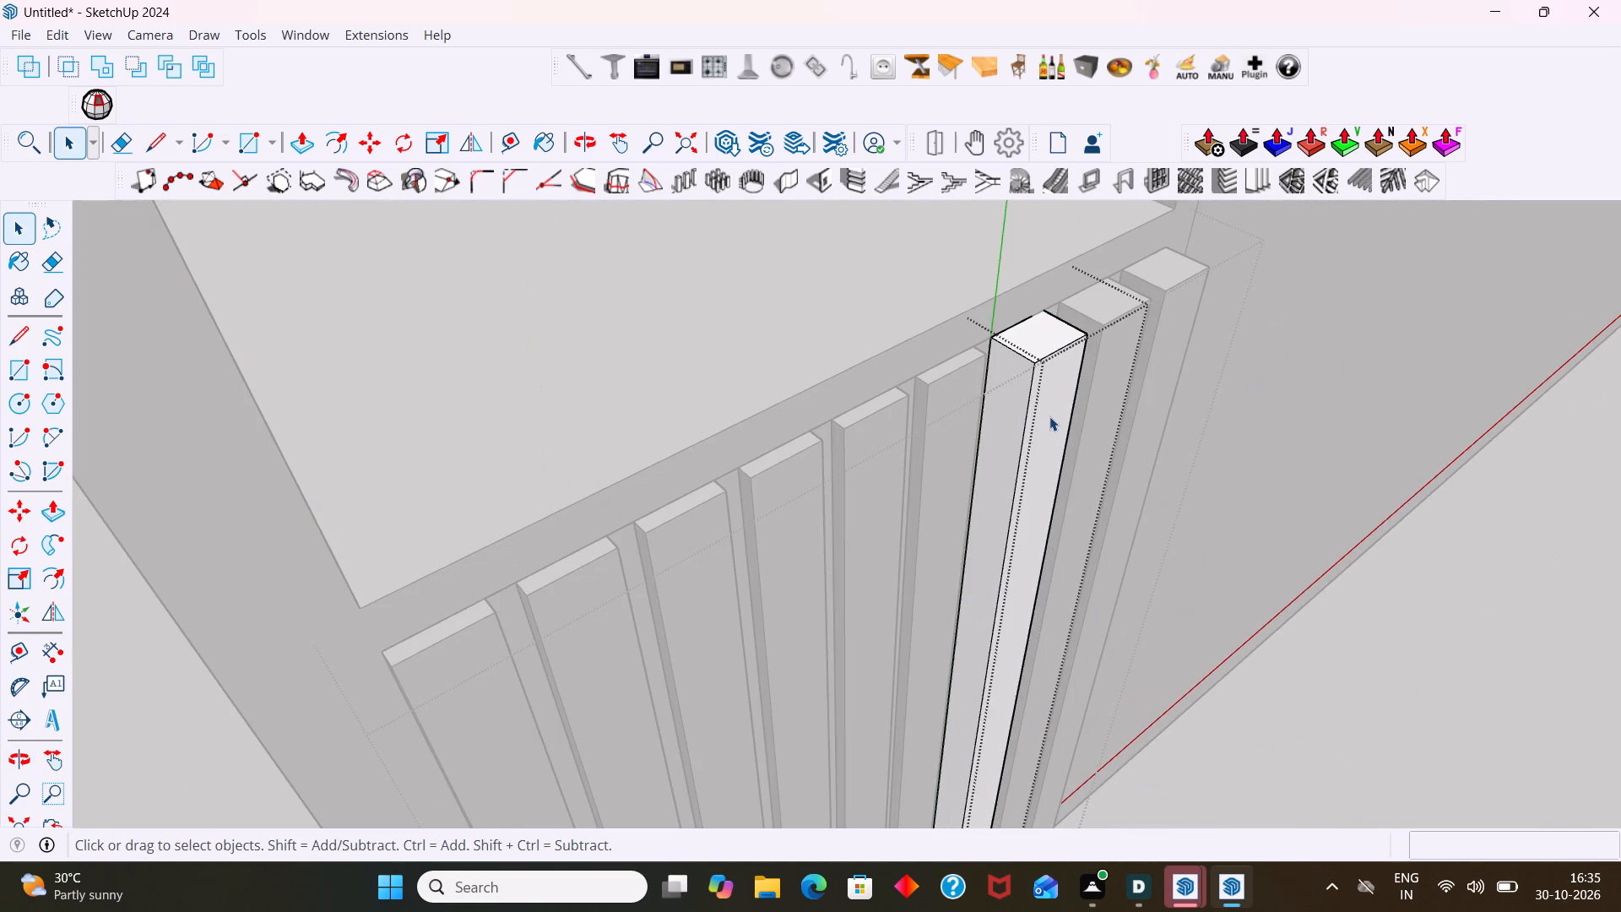
double_click(1052, 416)
click(1048, 427)
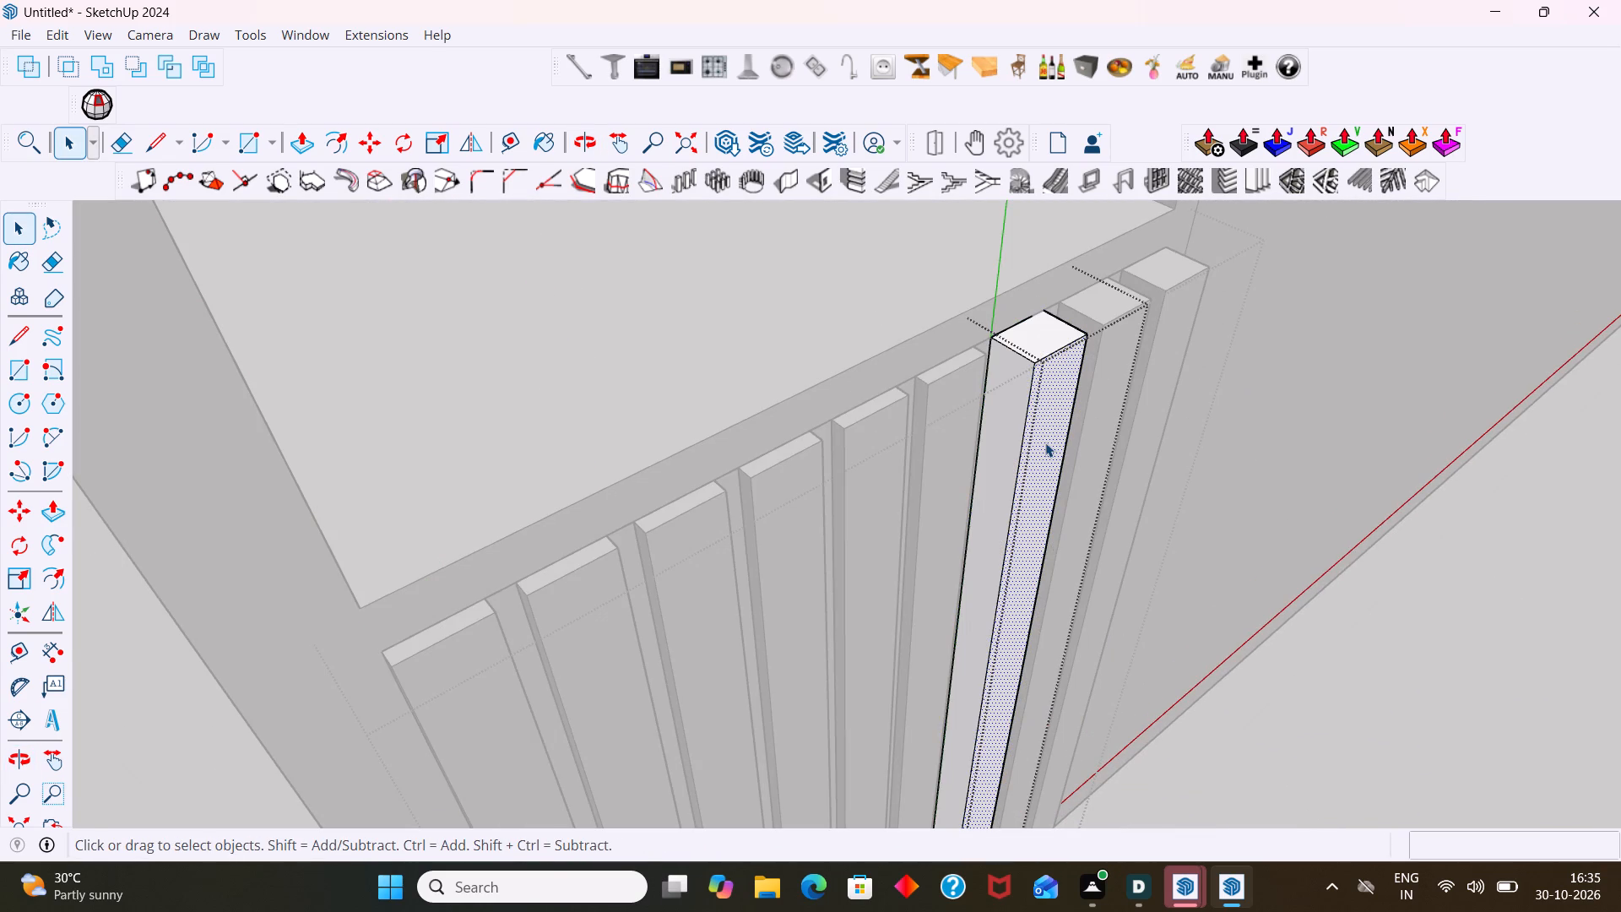
key(p)
click(1045, 442)
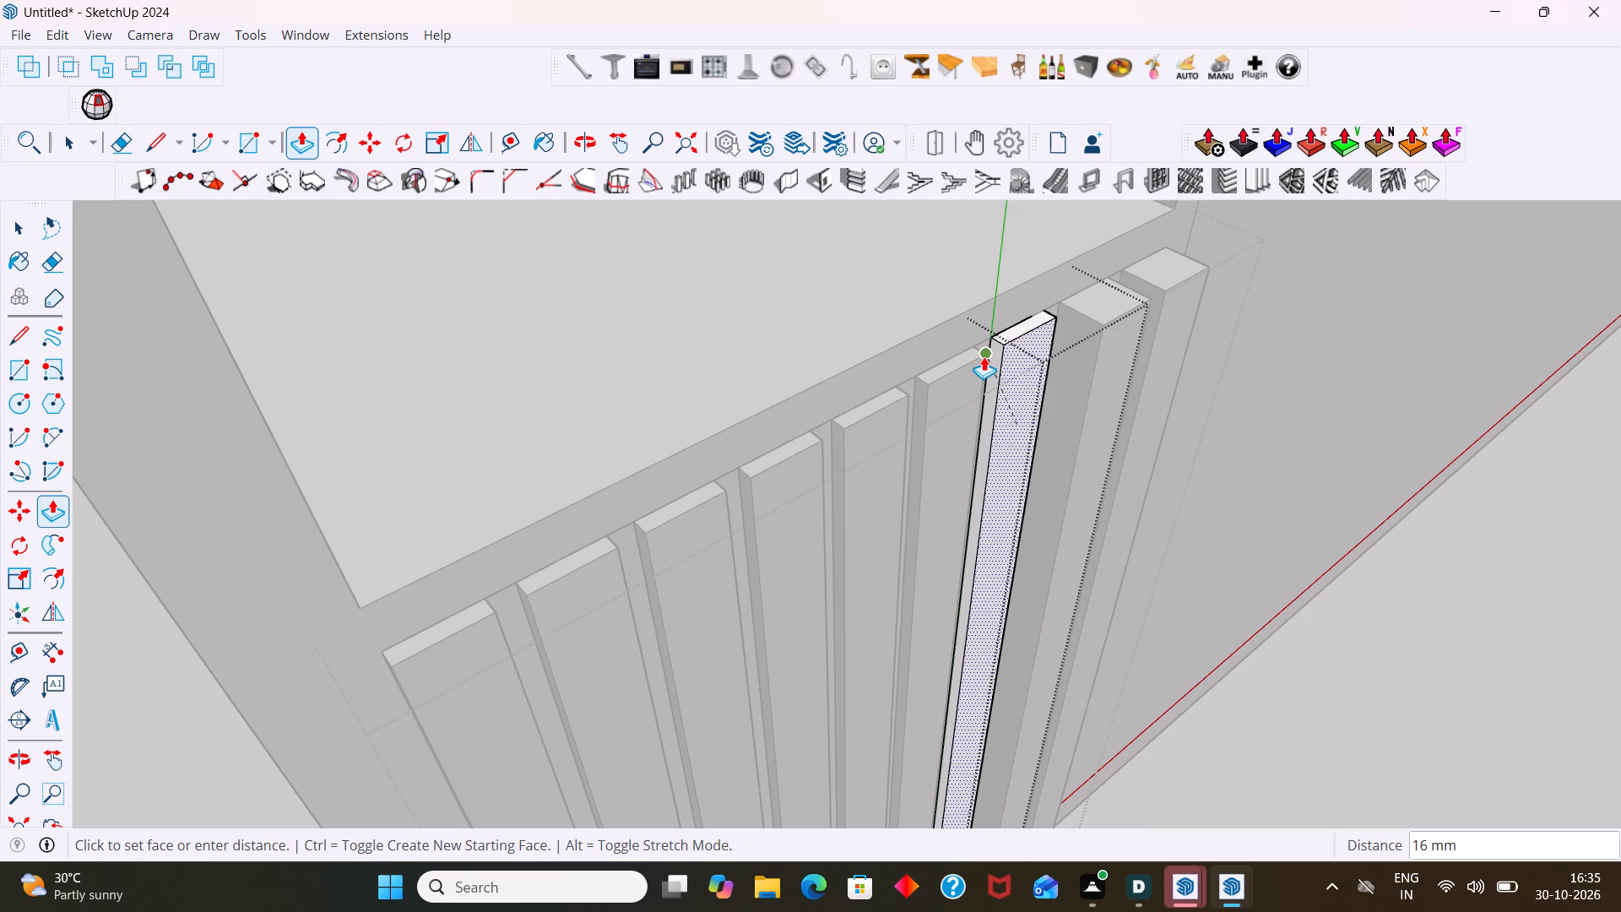
click(984, 356)
key(space)
click(1478, 594)
Open the eighth strip's group, push its face back 16 mm to the seventh strip's front corner, and close the strip group.
scroll(1162, 404, up, 4)
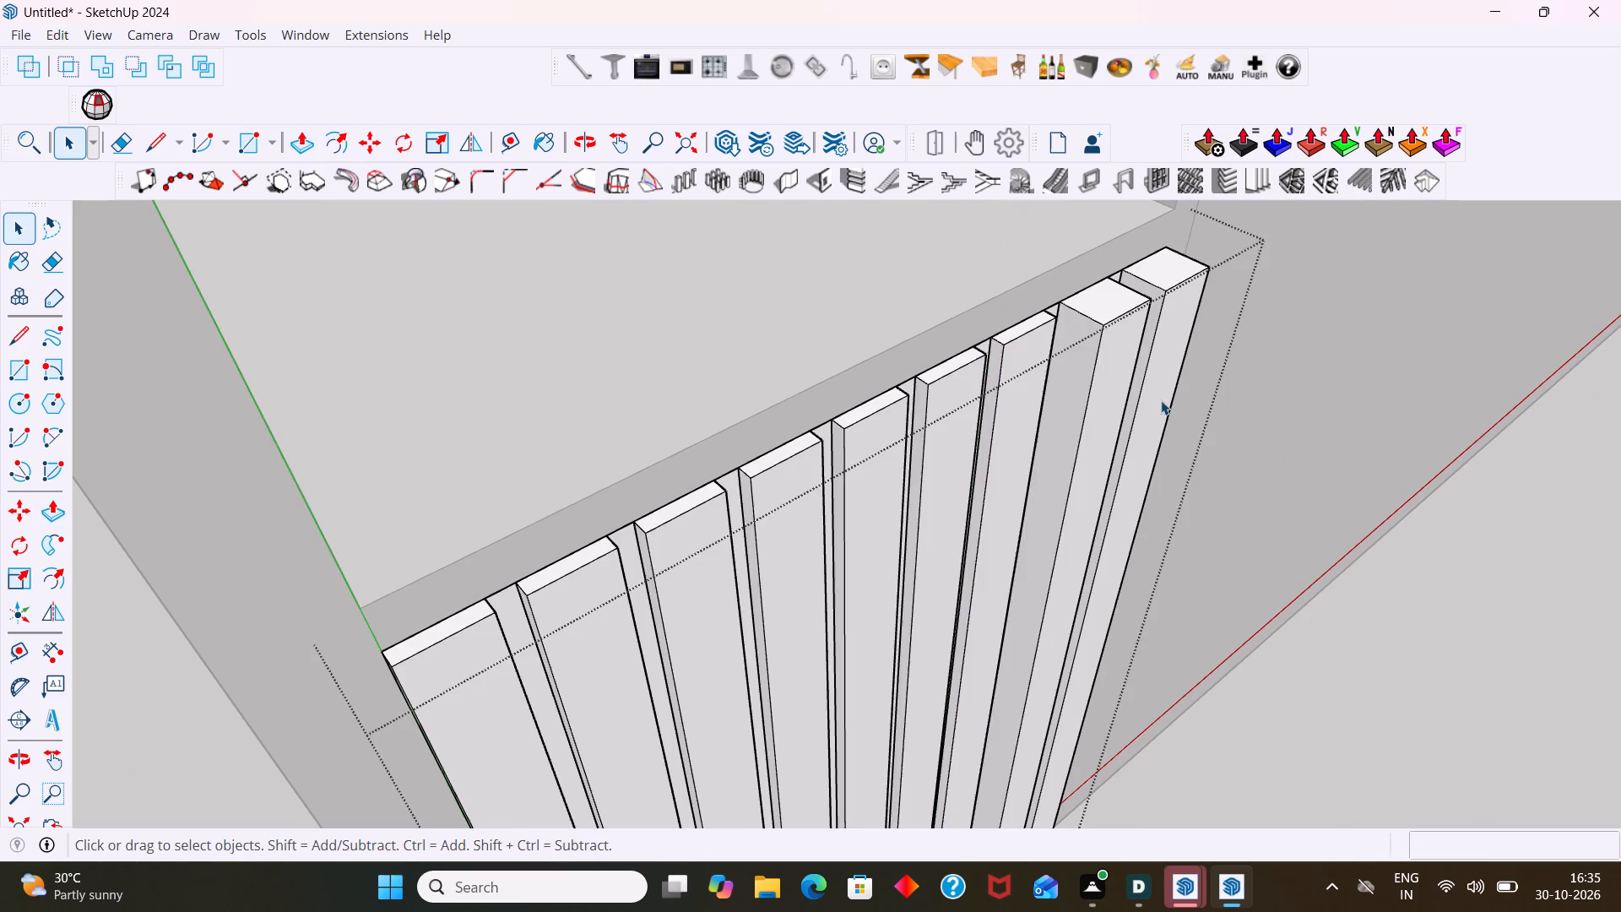
triple_click(1085, 358)
click(1089, 361)
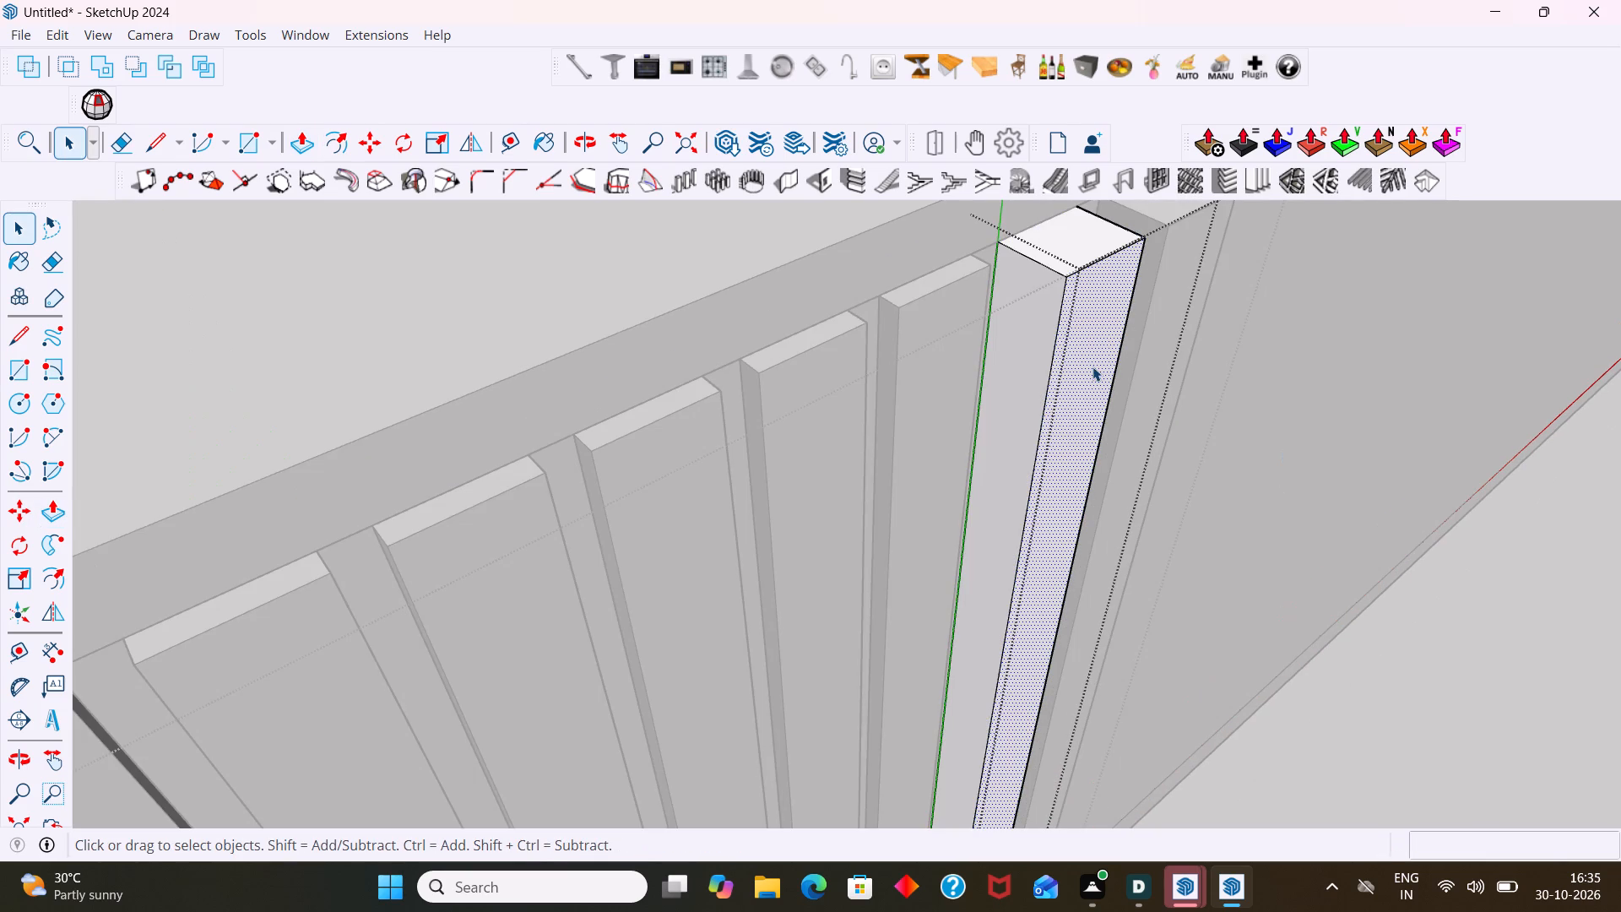
key(p)
click(1090, 372)
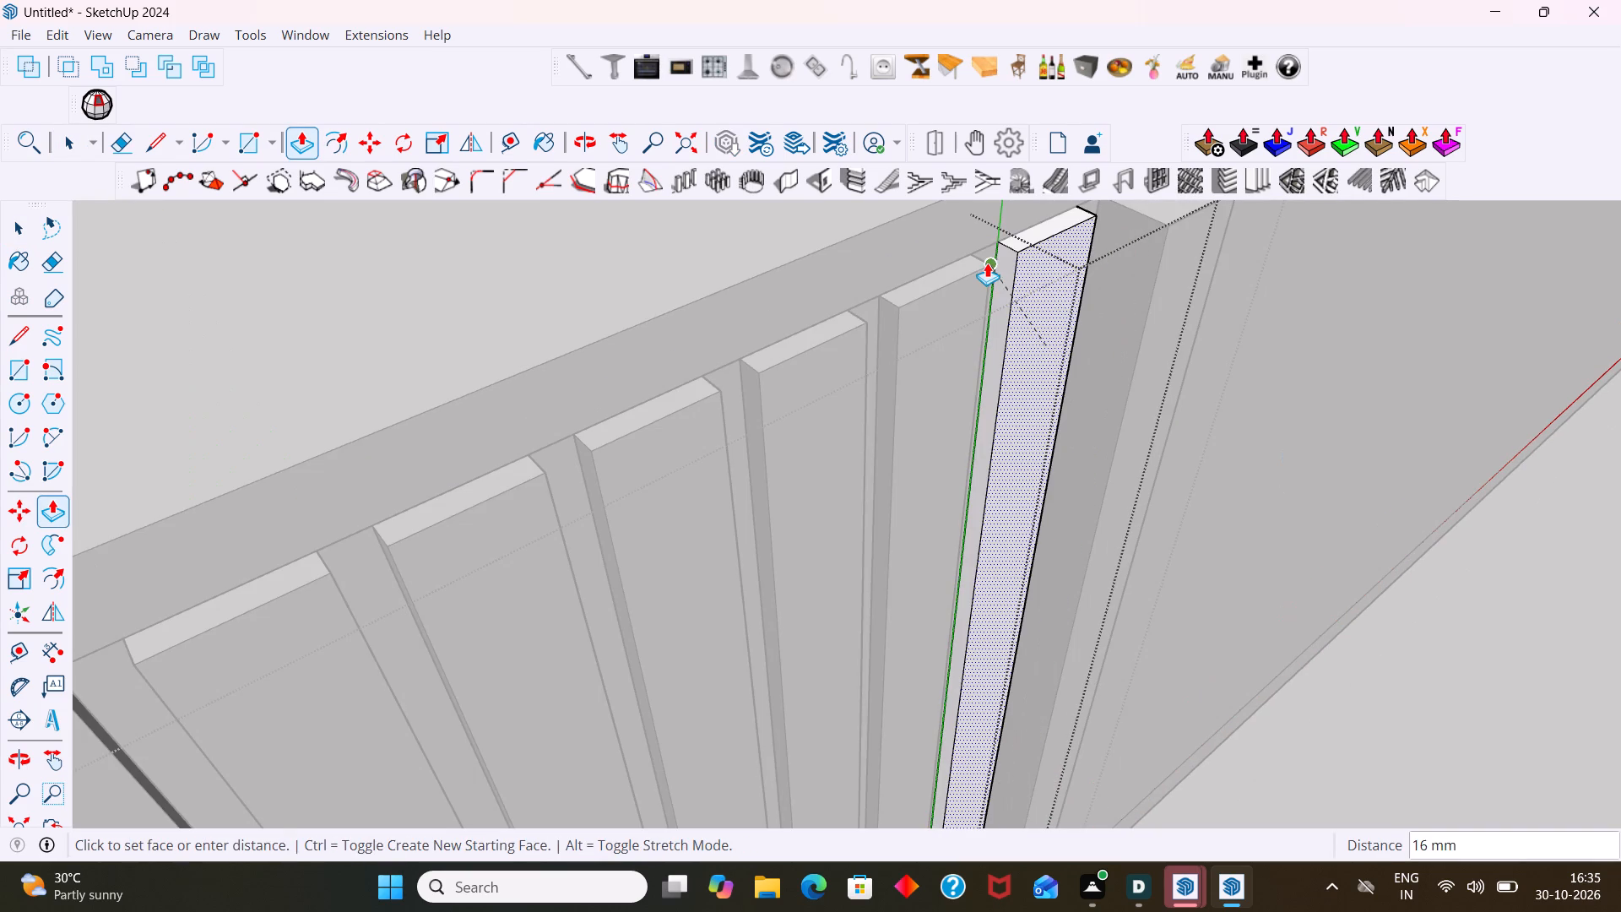
click(987, 262)
key(space)
click(1530, 594)
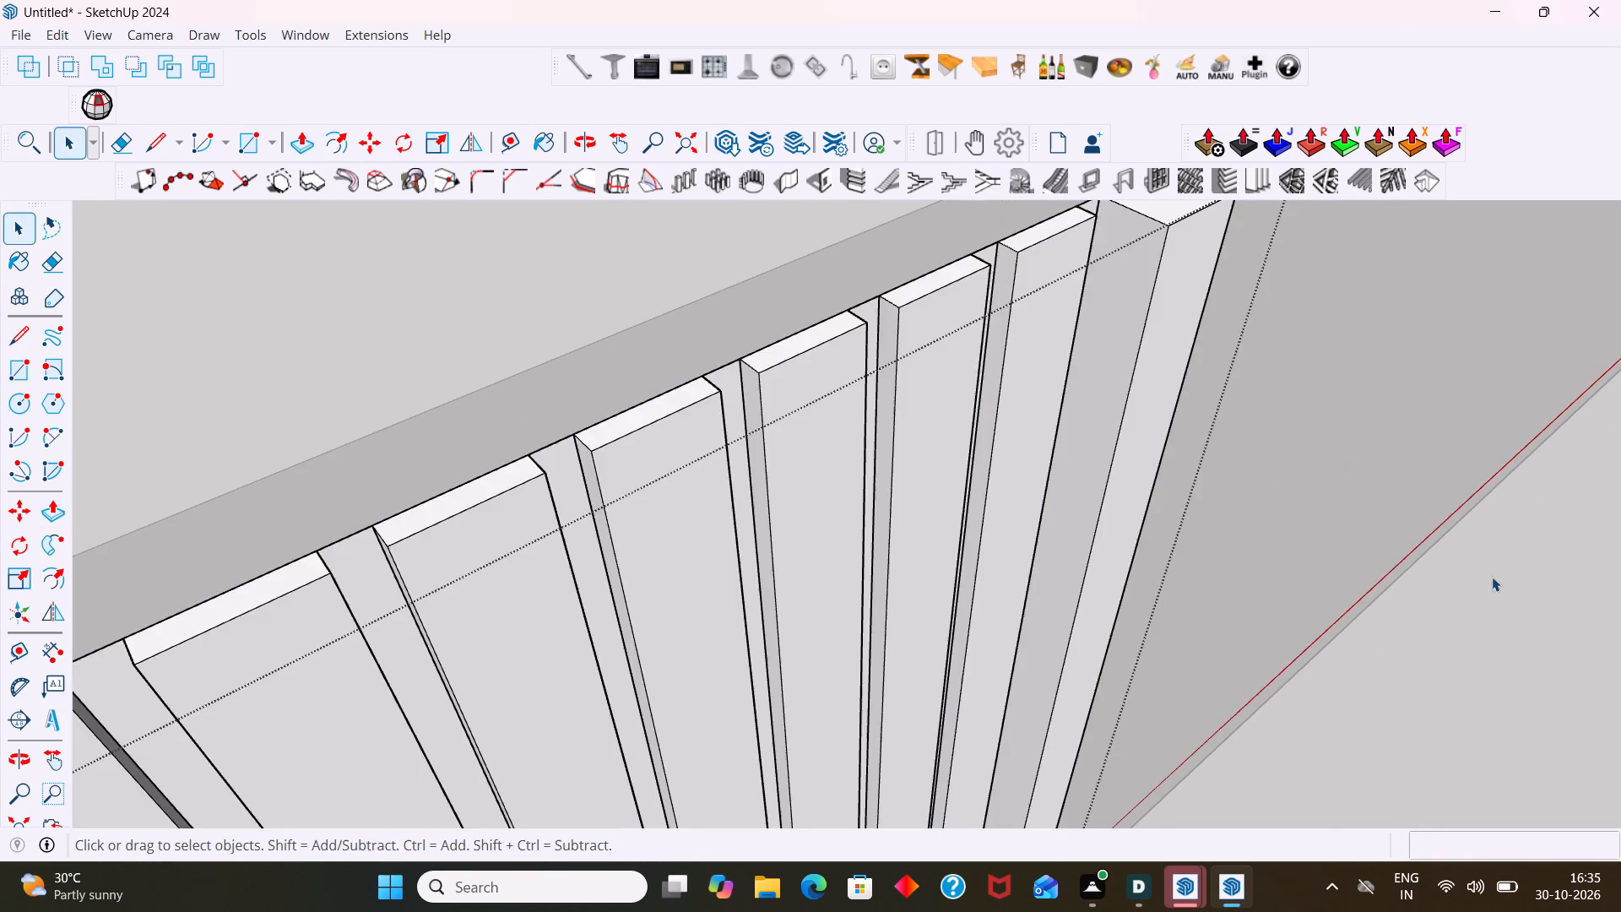
Push the ninth strip's face back 16 mm to the eighth strip's front corner inside its group, and close the strip and left bottom front groups.
scroll(1455, 573, down, 4)
middle_drag(1331, 518, 1163, 401)
scroll(1125, 402, down, 4)
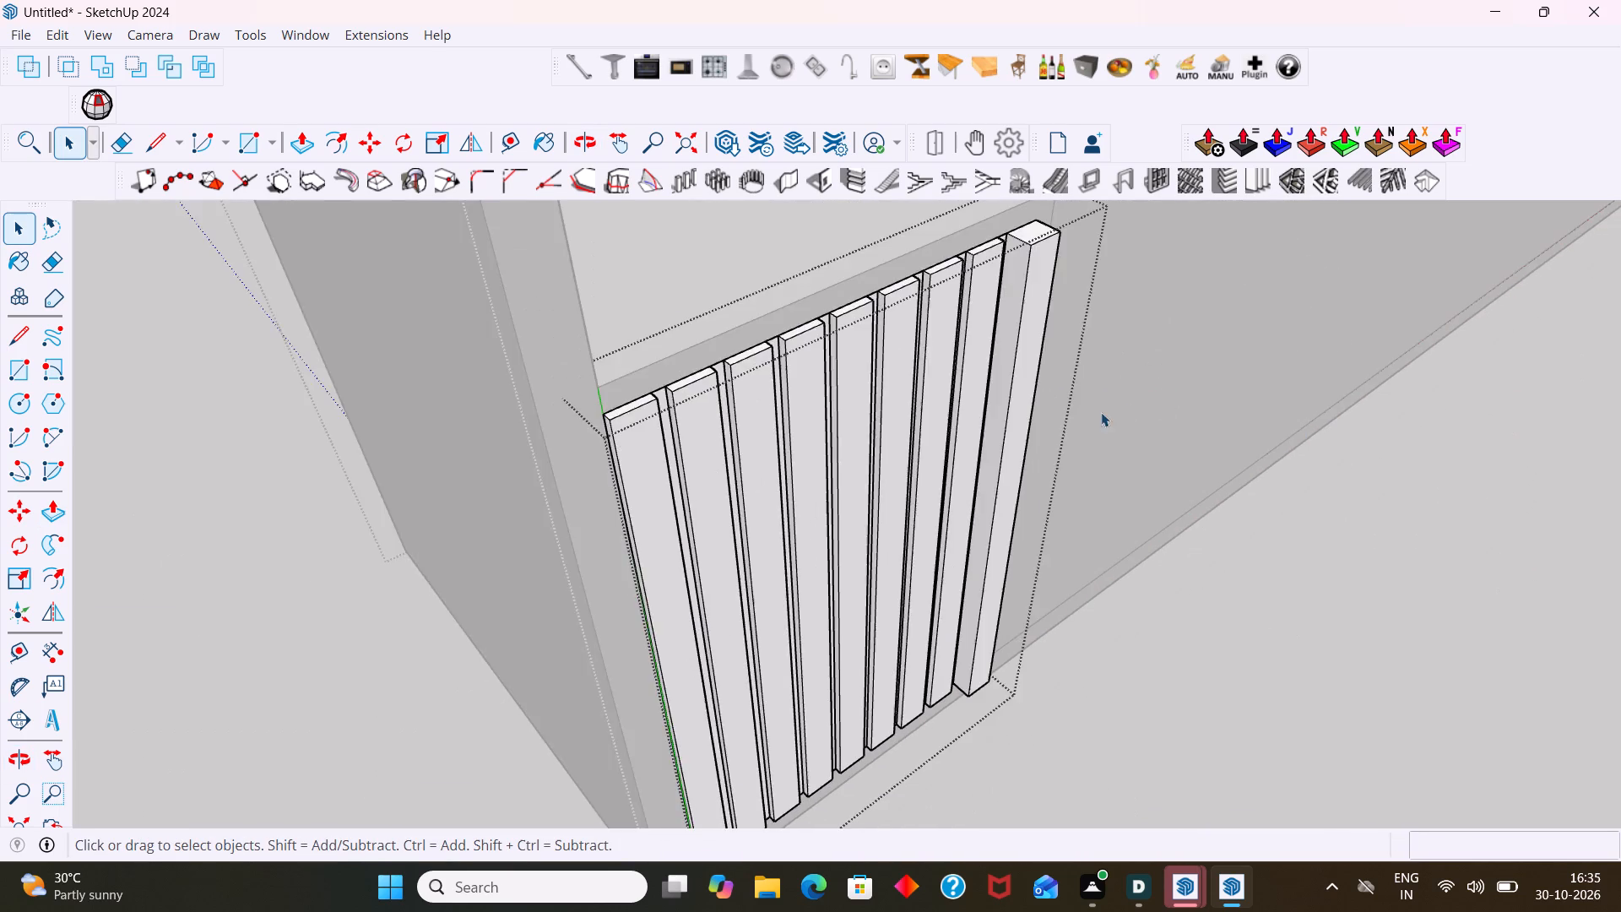
scroll(1101, 412, down, 2)
middle_drag(1081, 403, 1043, 508)
scroll(1045, 497, up, 9)
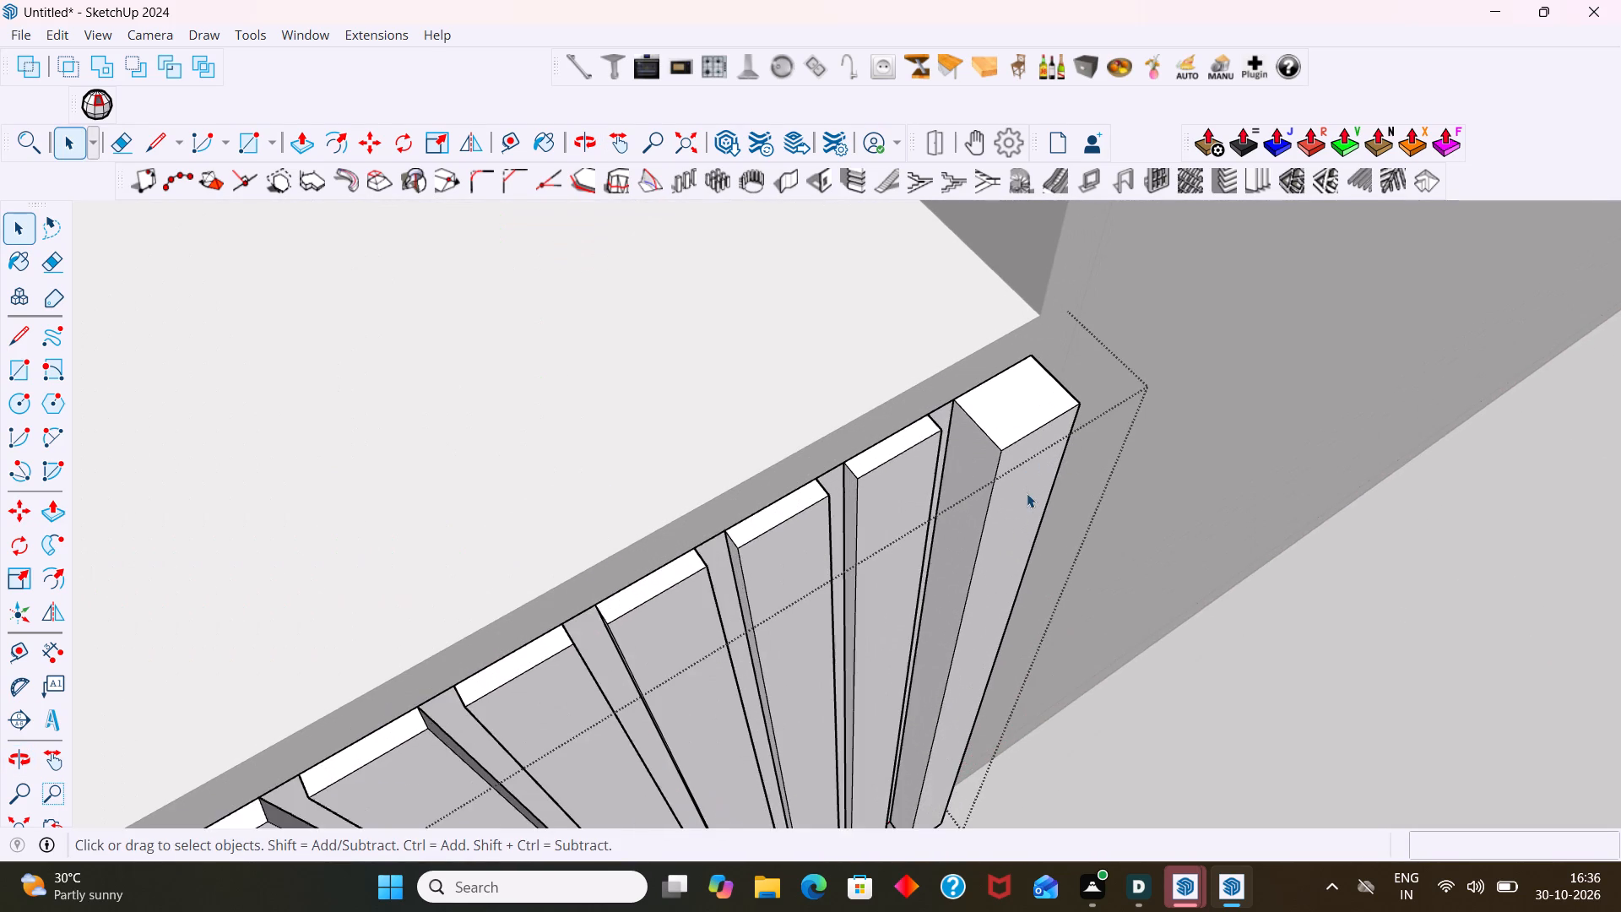
triple_click(1027, 493)
click(1024, 495)
click(1024, 502)
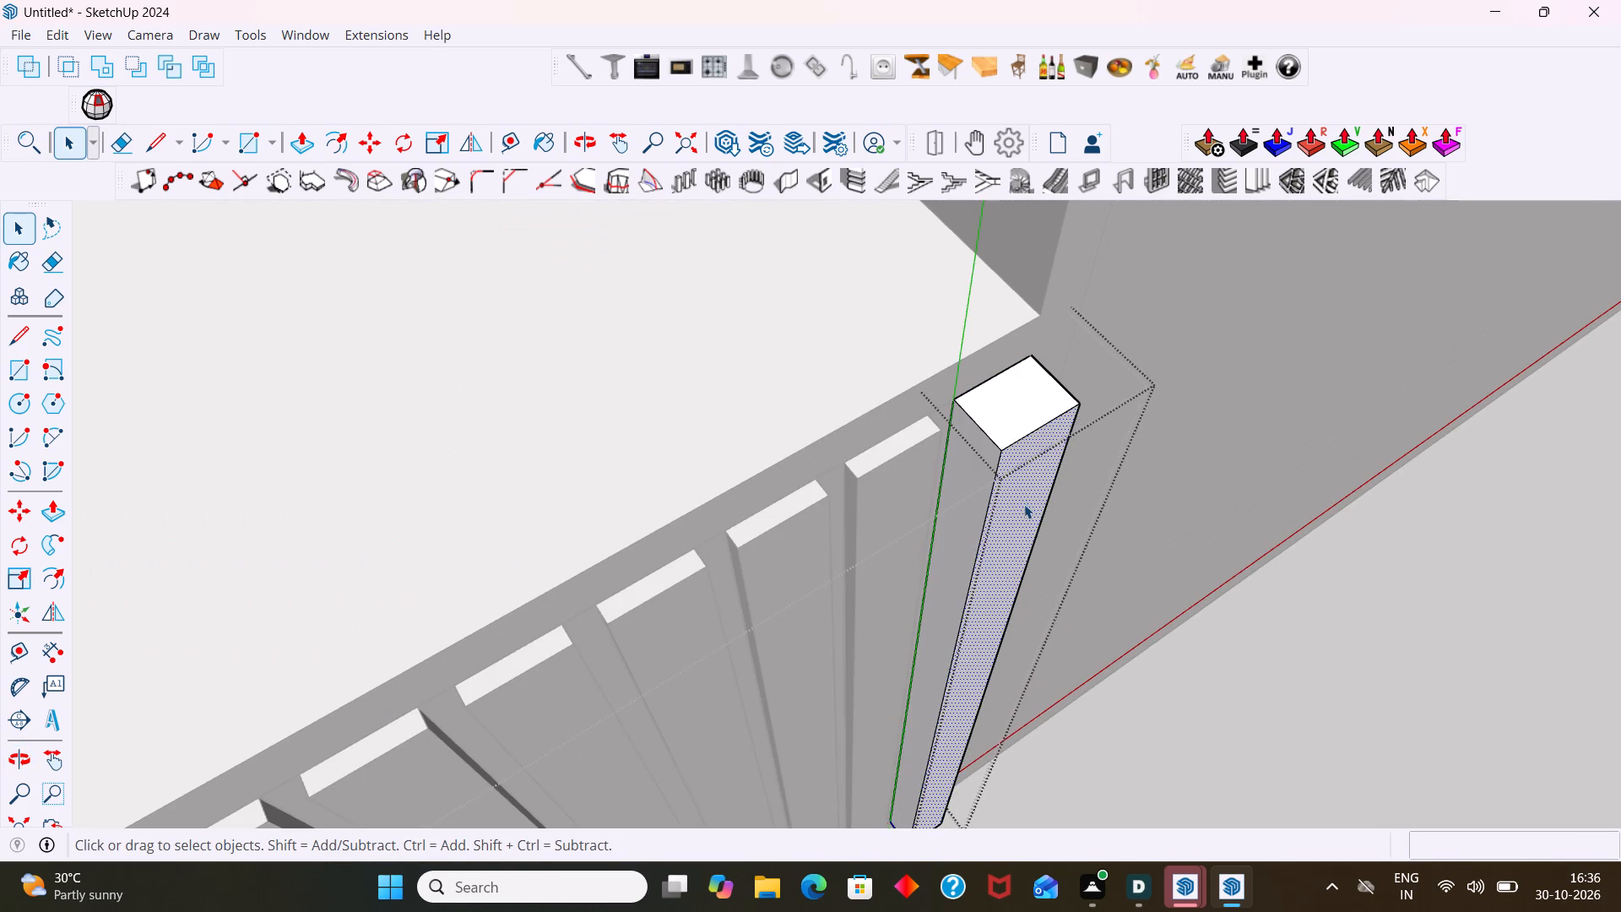
key(p)
click(1024, 504)
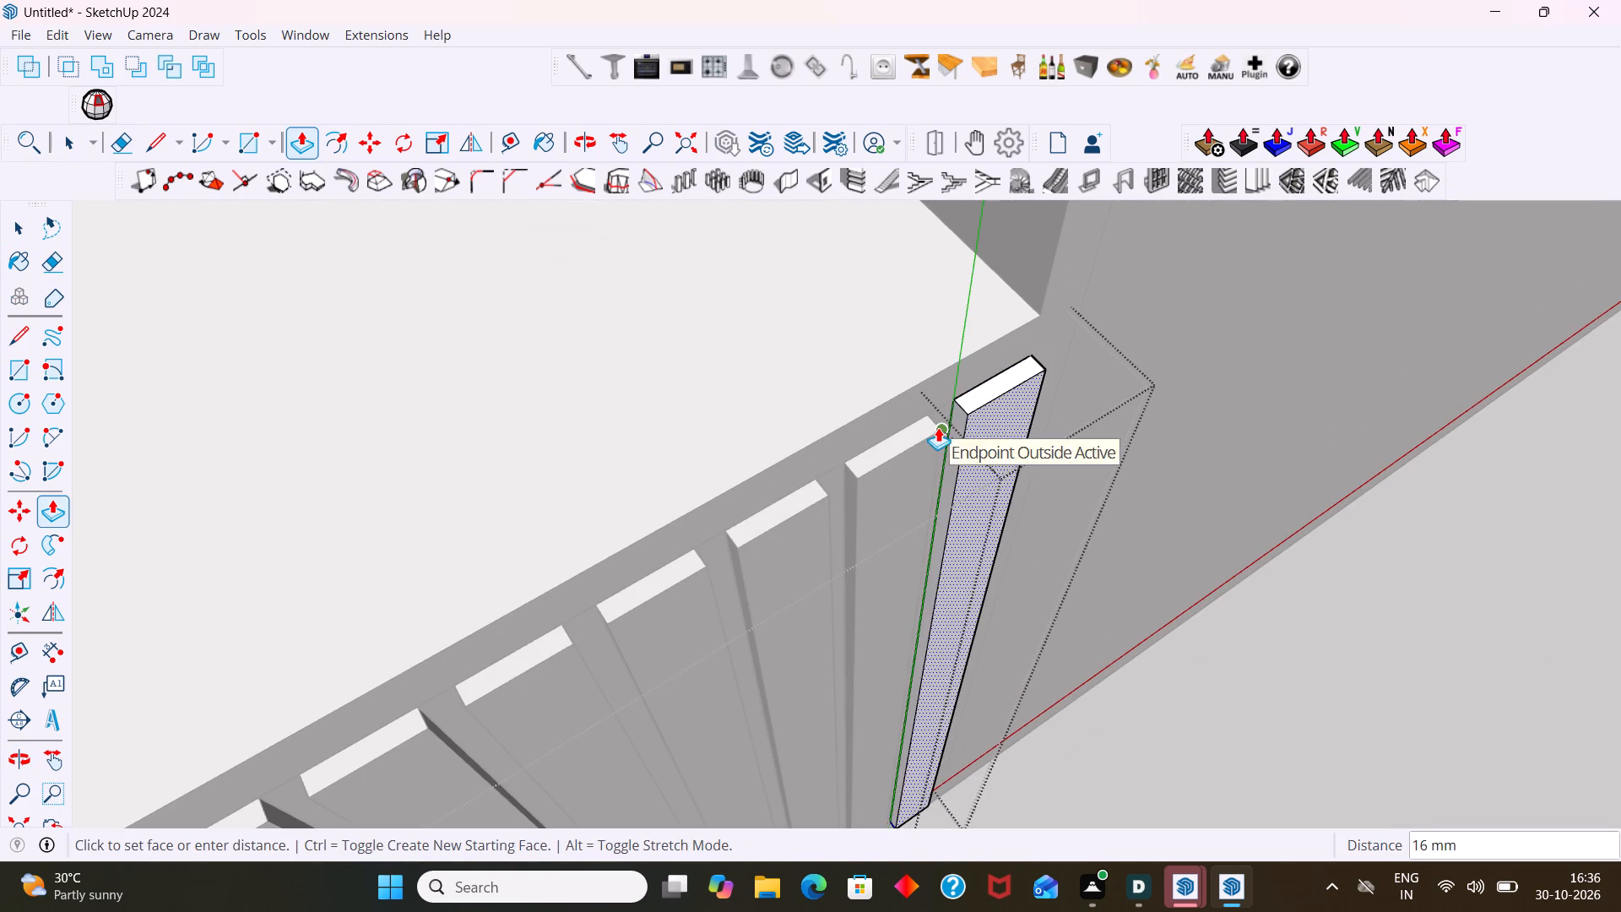
click(938, 427)
key(space)
click(1395, 682)
scroll(1361, 655, down, 7)
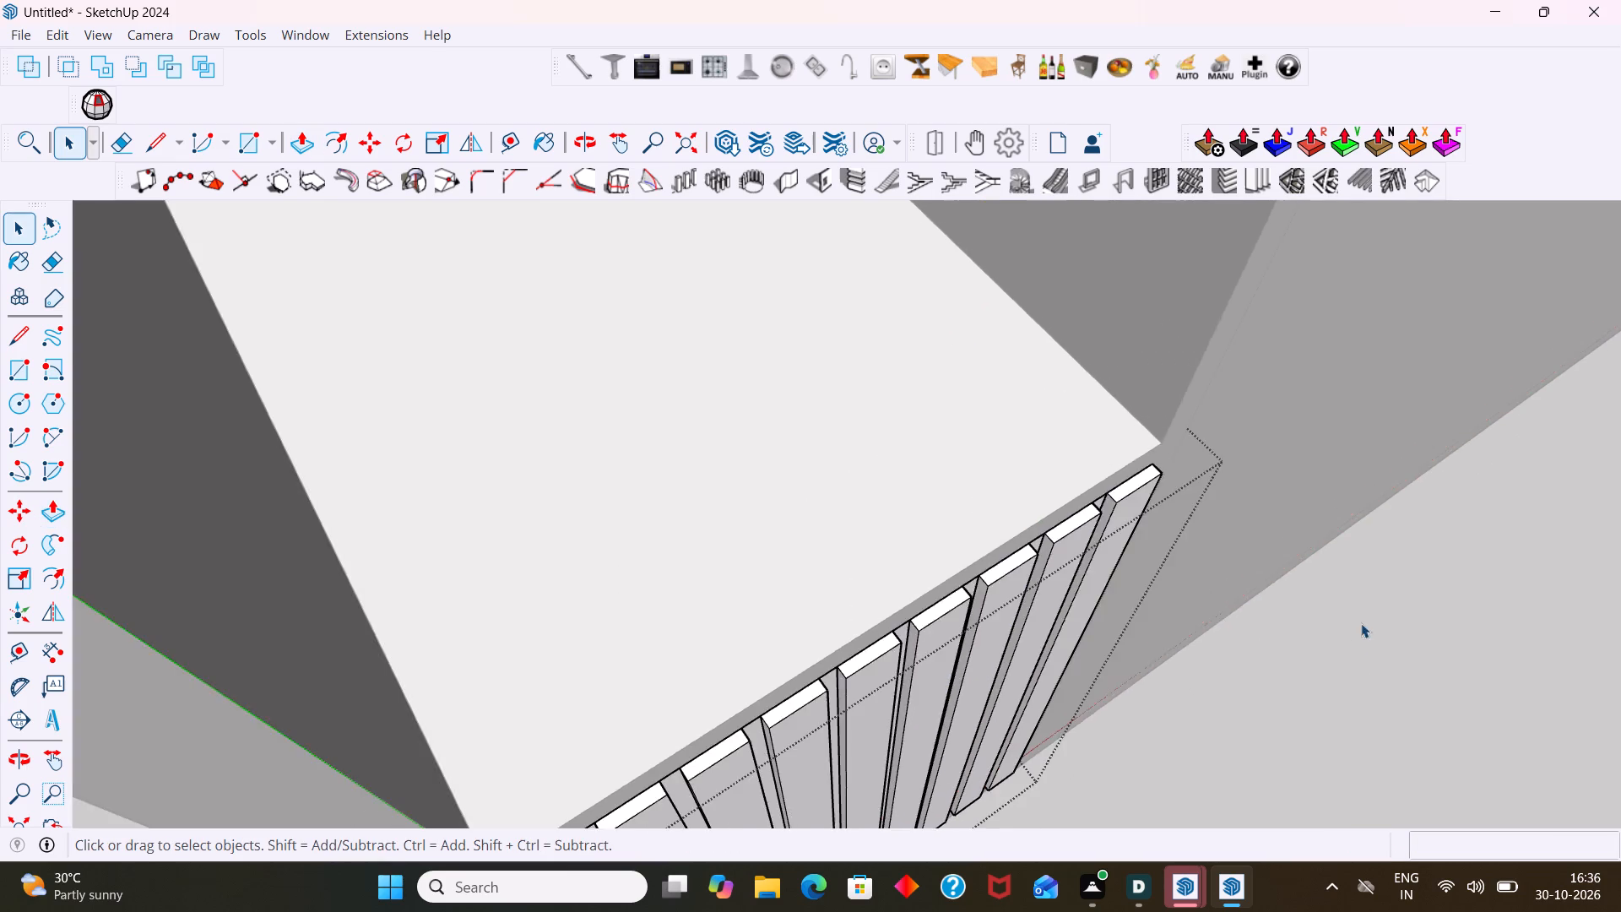
scroll(1361, 623, down, 7)
middle_drag(1388, 625, 1319, 486)
scroll(1328, 519, down, 9)
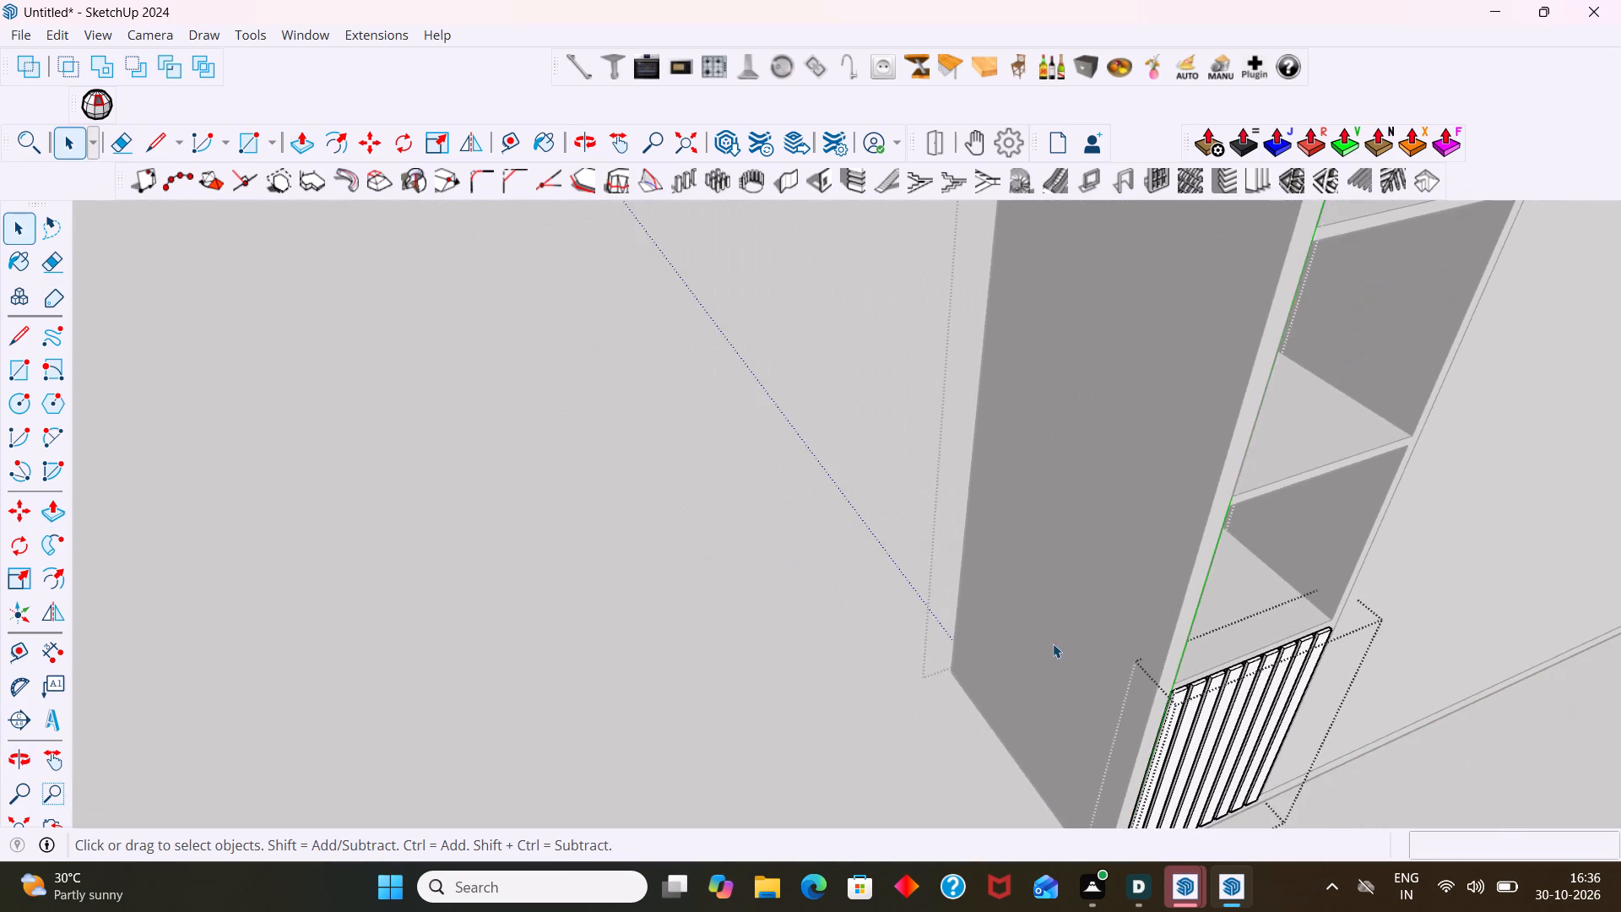
click(897, 618)
In the right bottom front, push the innermost strip's face back 11 mm to the left front's nearest strip corner, and close the strip group.
scroll(979, 620, down, 3)
shift+middle_drag(1095, 604, 597, 363)
scroll(1163, 453, down, 3)
scroll(1312, 376, up, 3)
middle_drag(1307, 375, 1255, 399)
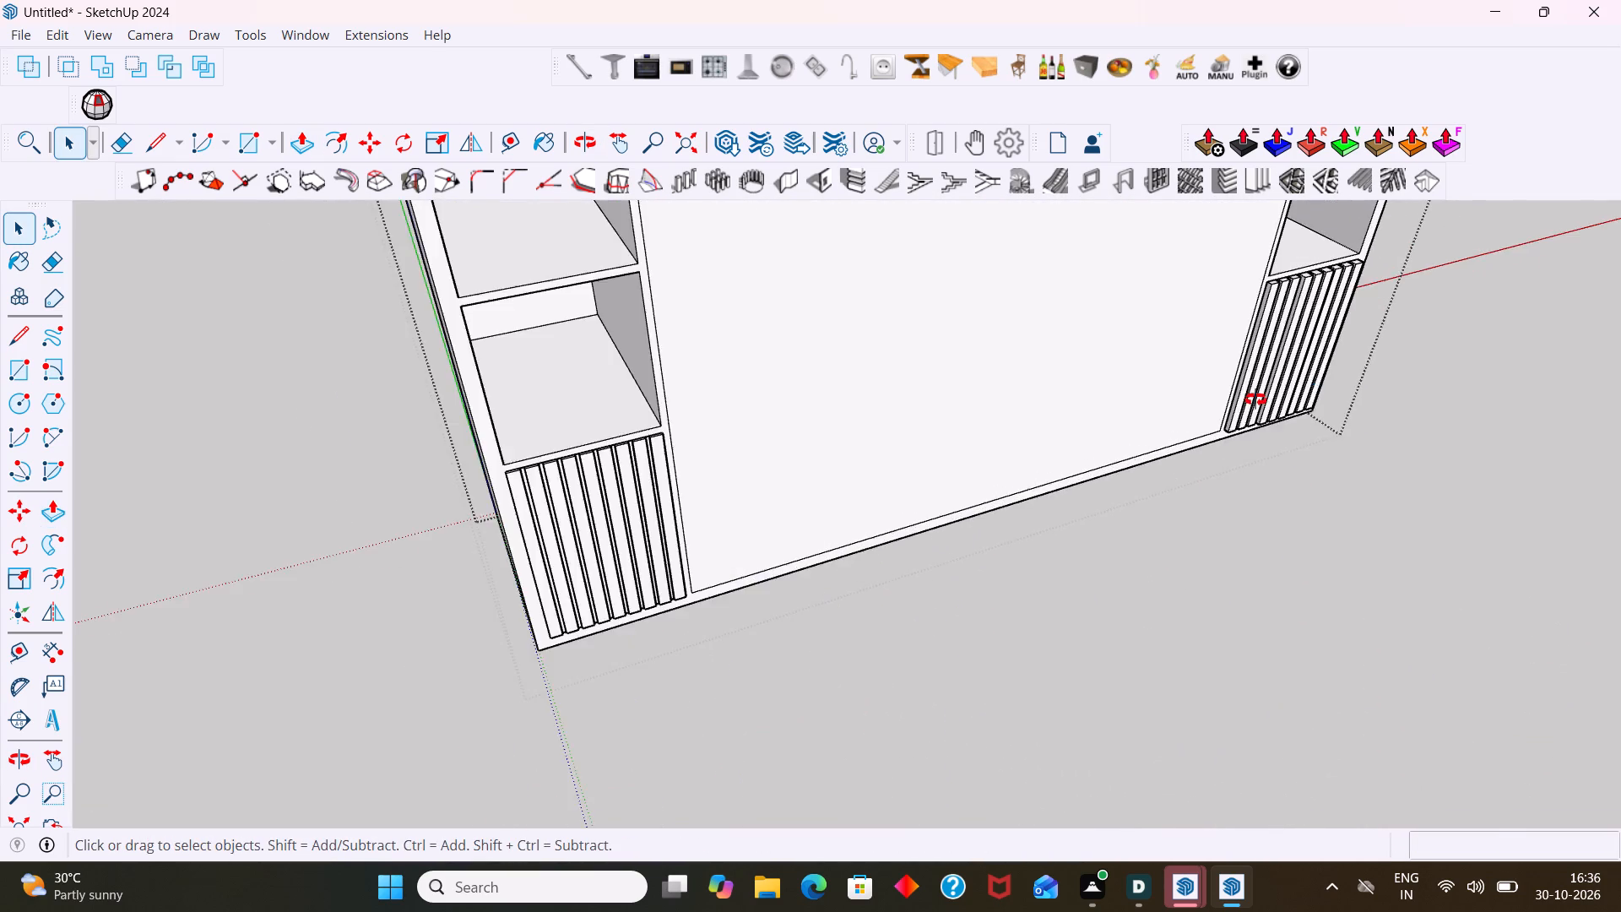
middle_drag(1255, 399, 1091, 509)
scroll(1037, 455, up, 9)
middle_drag(1068, 447, 1022, 532)
scroll(1060, 524, up, 2)
shift+middle_drag(1065, 519, 891, 336)
scroll(897, 397, up, 3)
middle_drag(897, 397, 898, 458)
scroll(909, 459, up, 2)
shift+middle_drag(941, 428, 877, 303)
scroll(813, 379, up, 2)
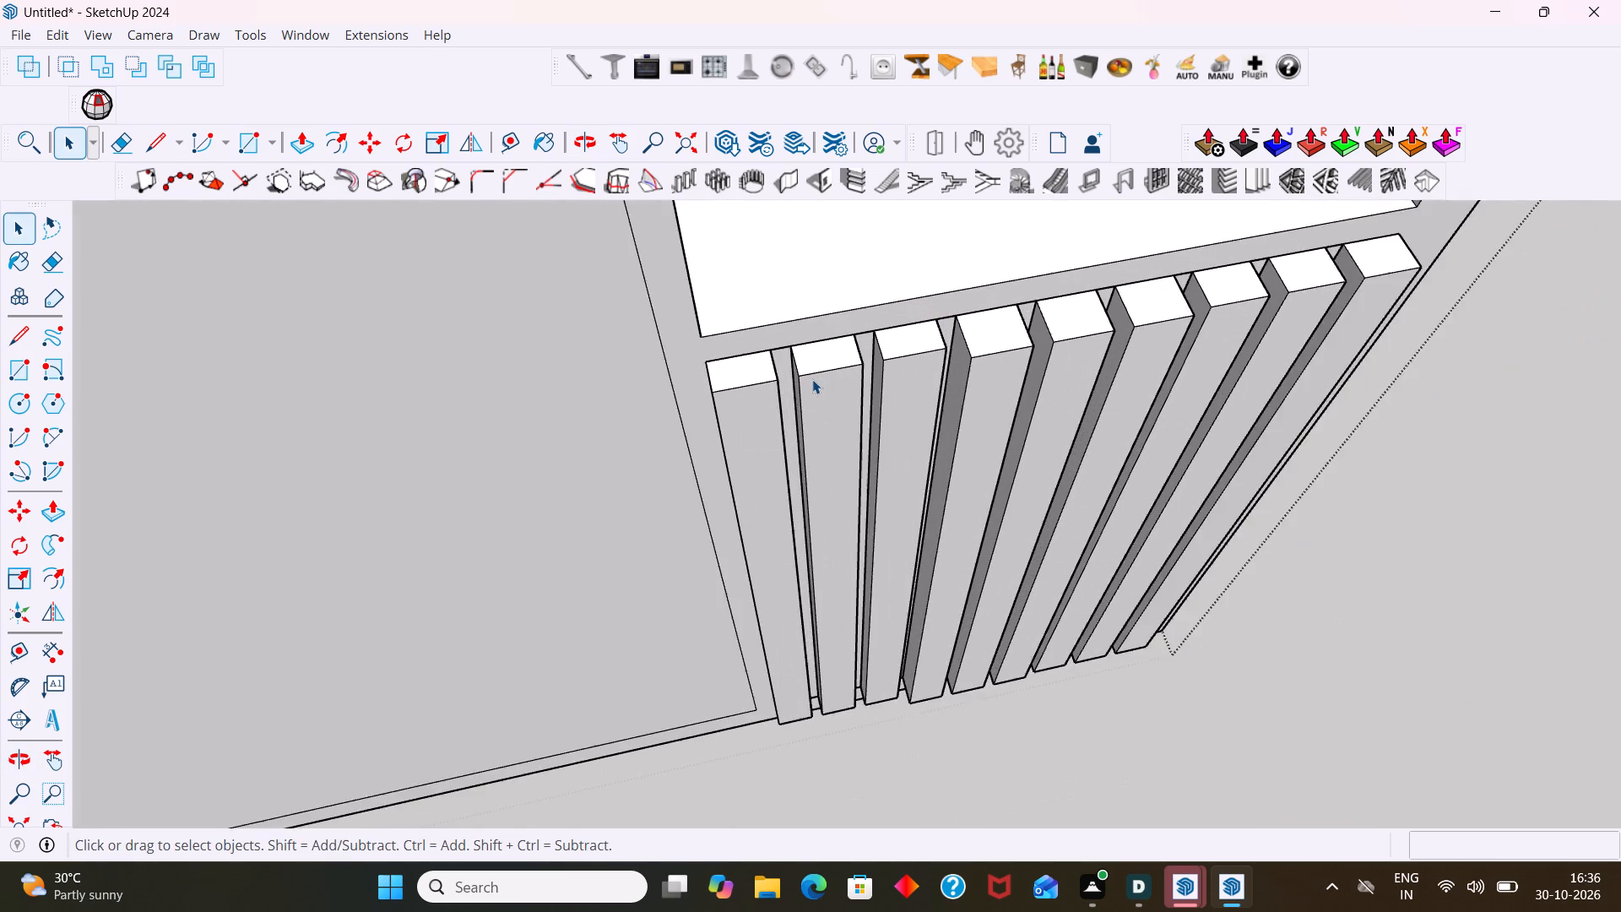
scroll(812, 379, up, 4)
triple_click(754, 434)
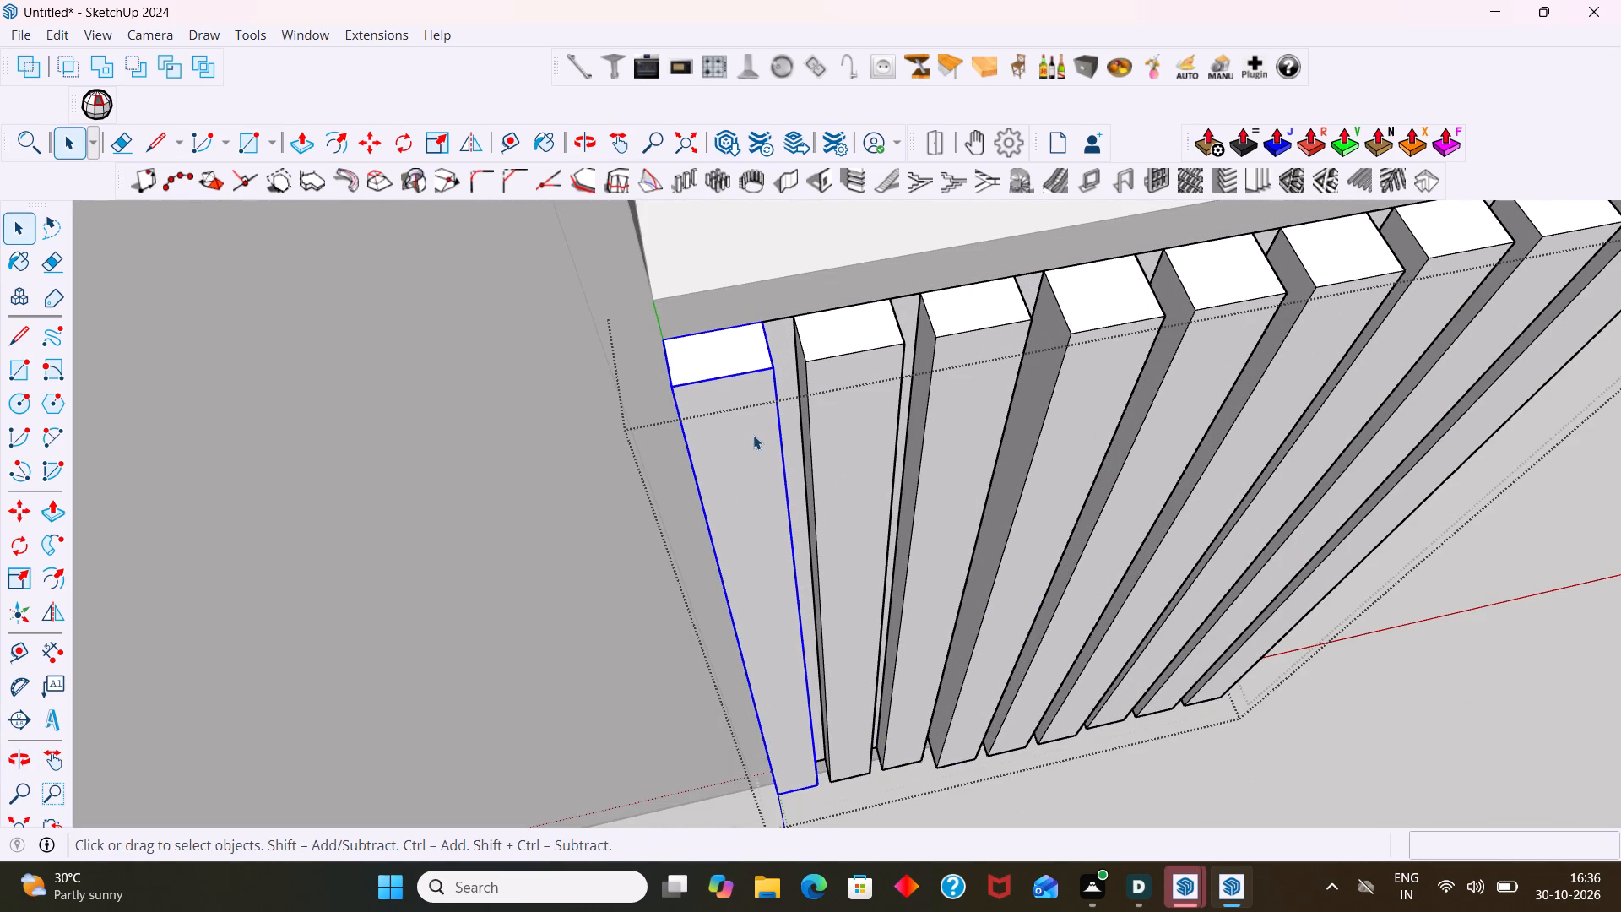
double_click(753, 435)
click(751, 436)
click(751, 437)
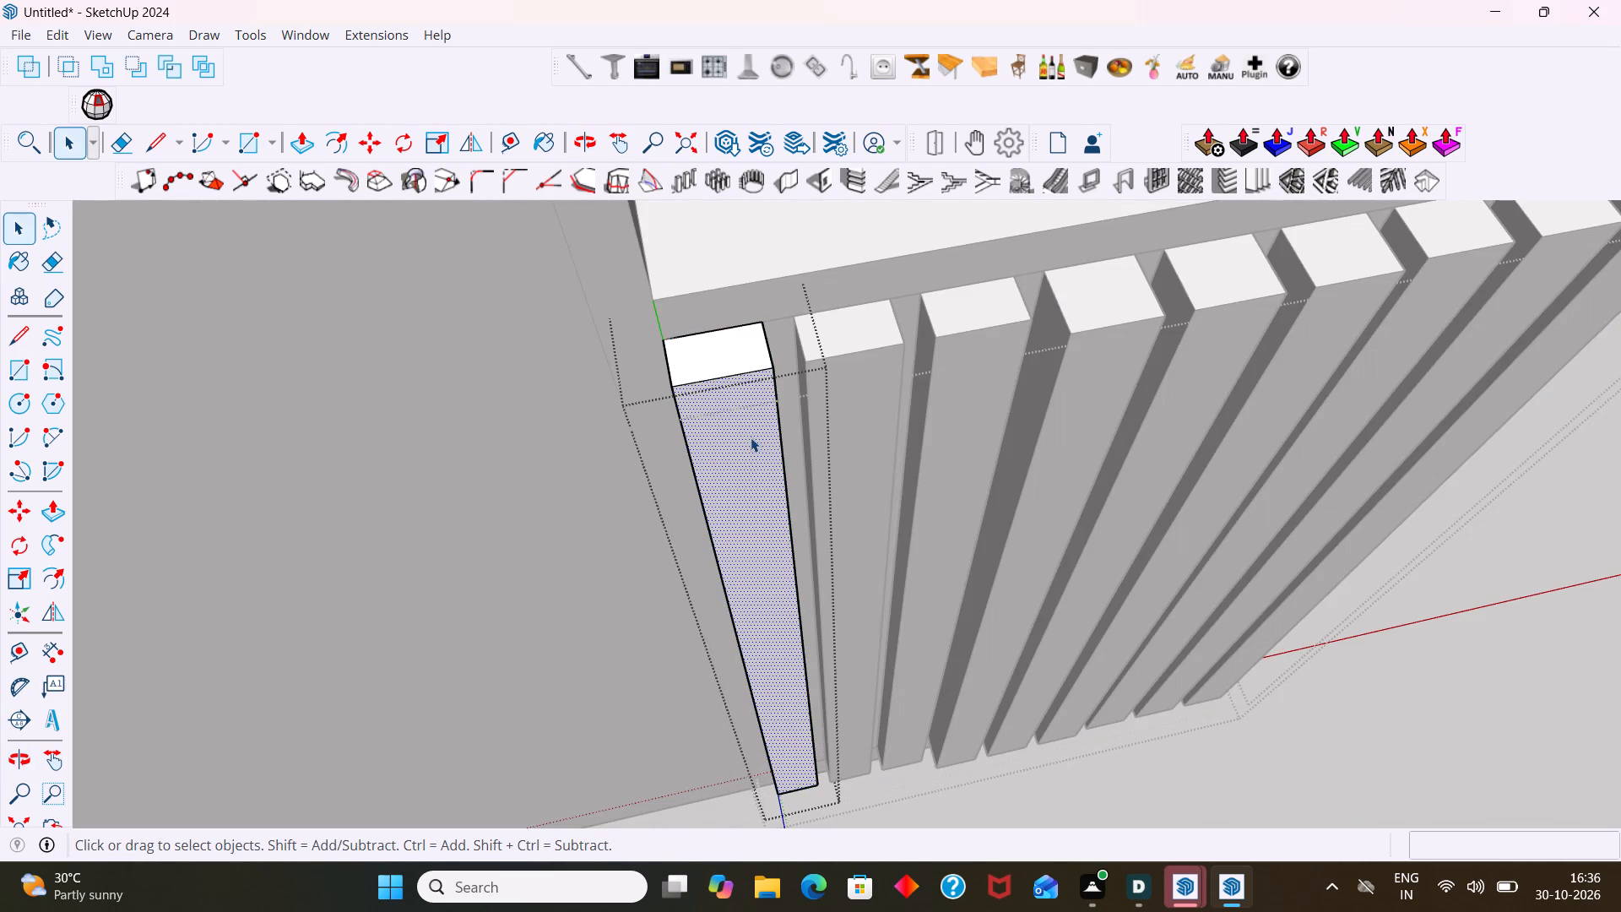
key(p)
click(753, 437)
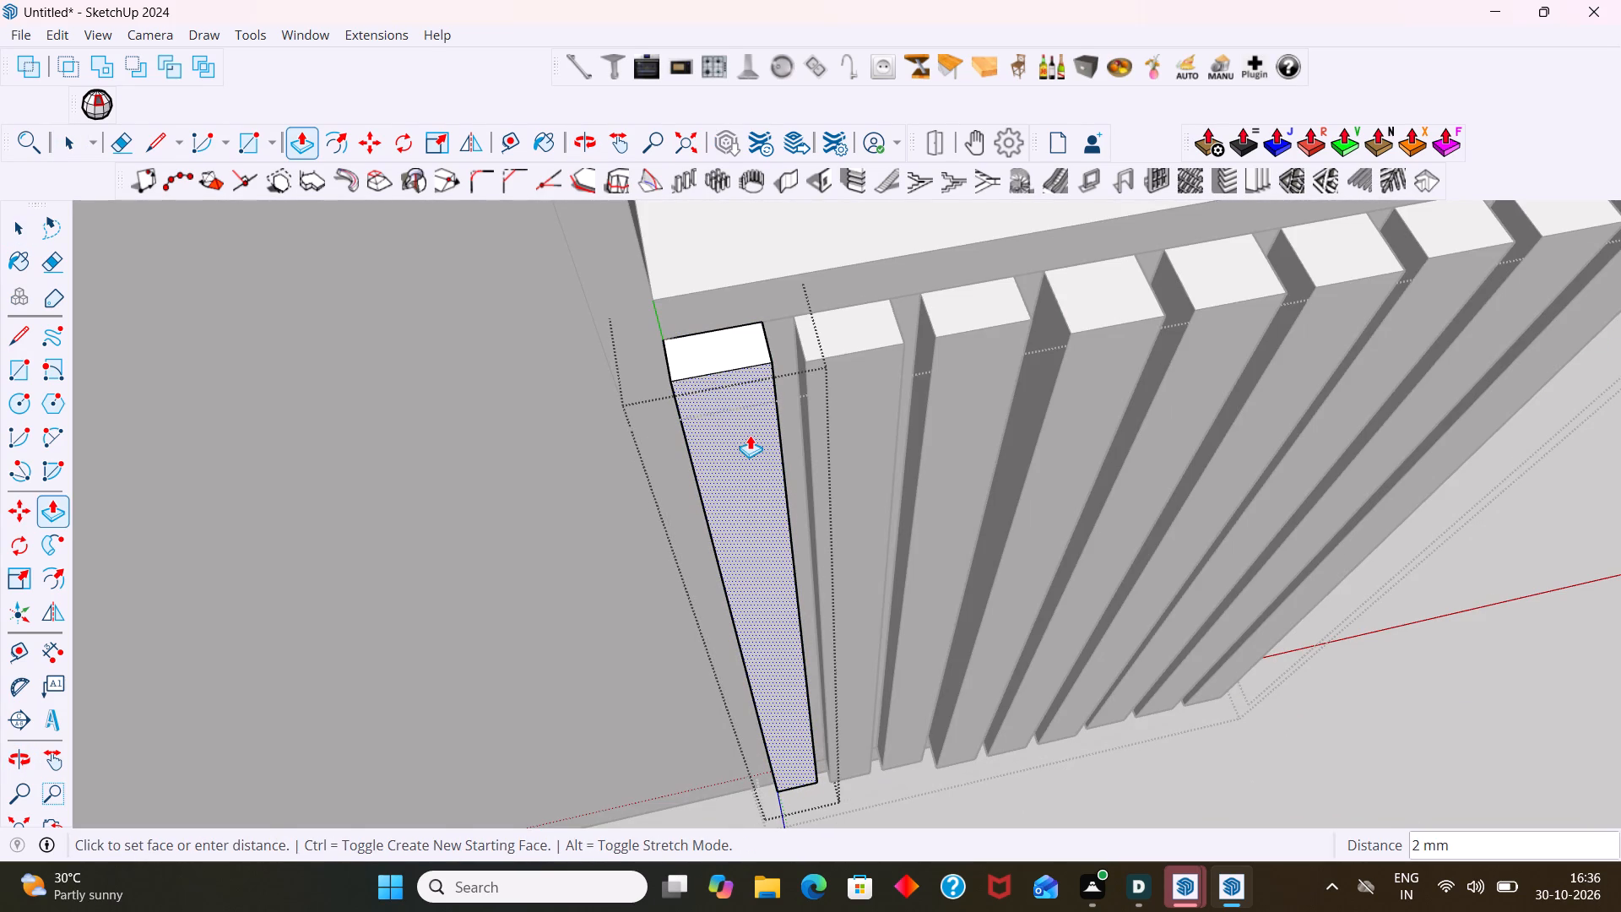
scroll(750, 435, down, 1)
scroll(630, 413, down, 5)
shift+middle_drag(637, 440, 1300, 364)
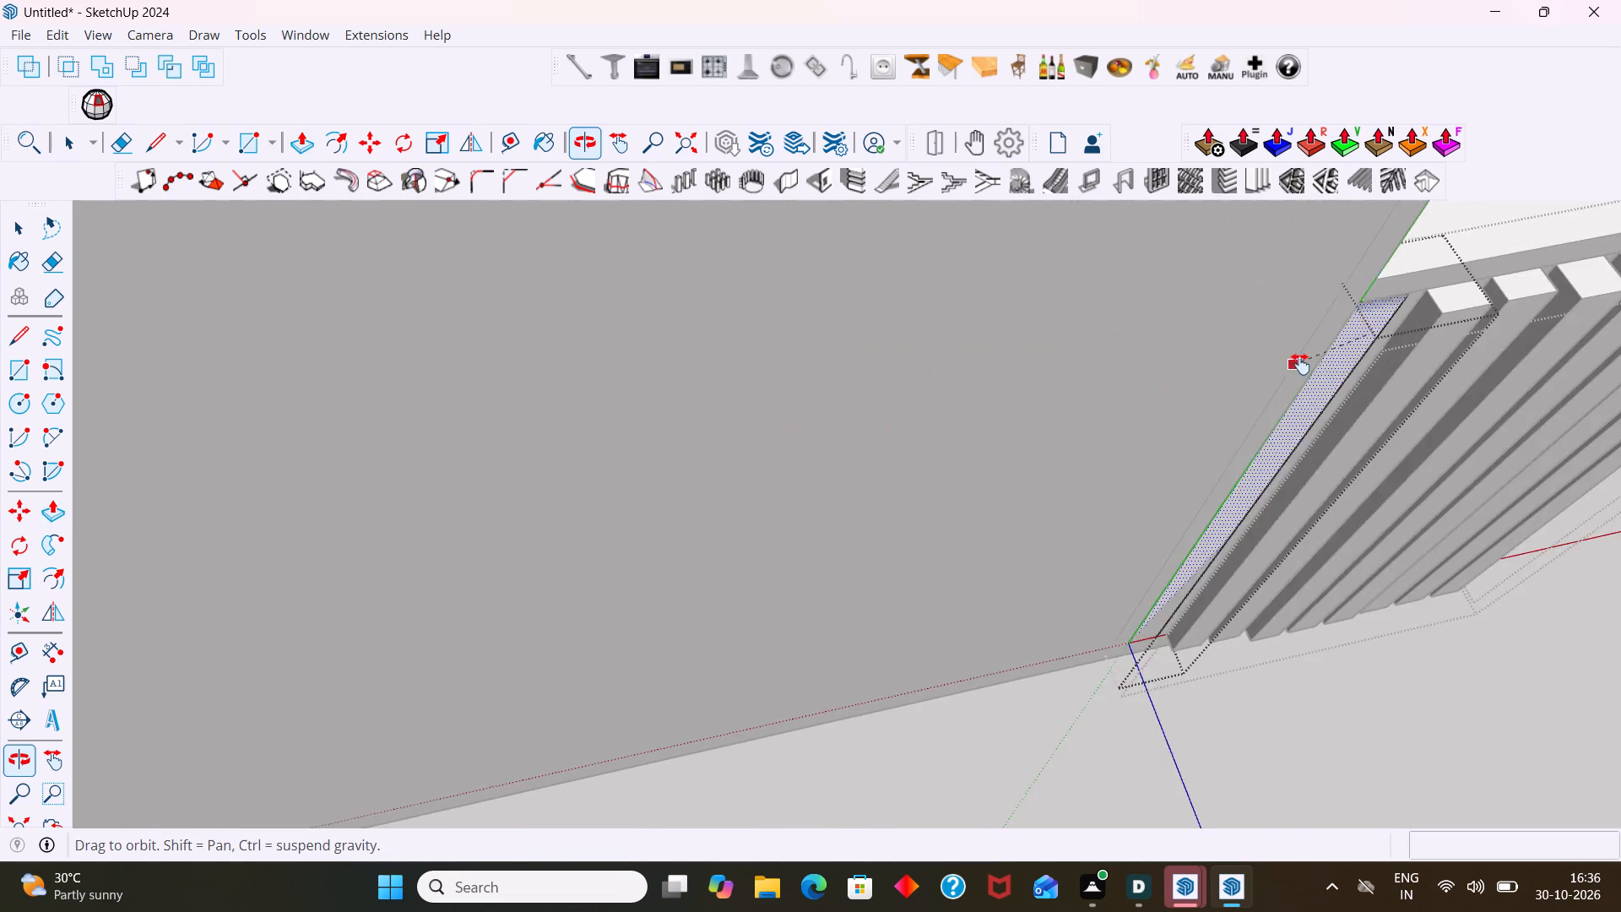
shift+middle_drag(1300, 364, 1394, 360)
scroll(912, 393, down, 18)
middle_drag(767, 489, 1300, 480)
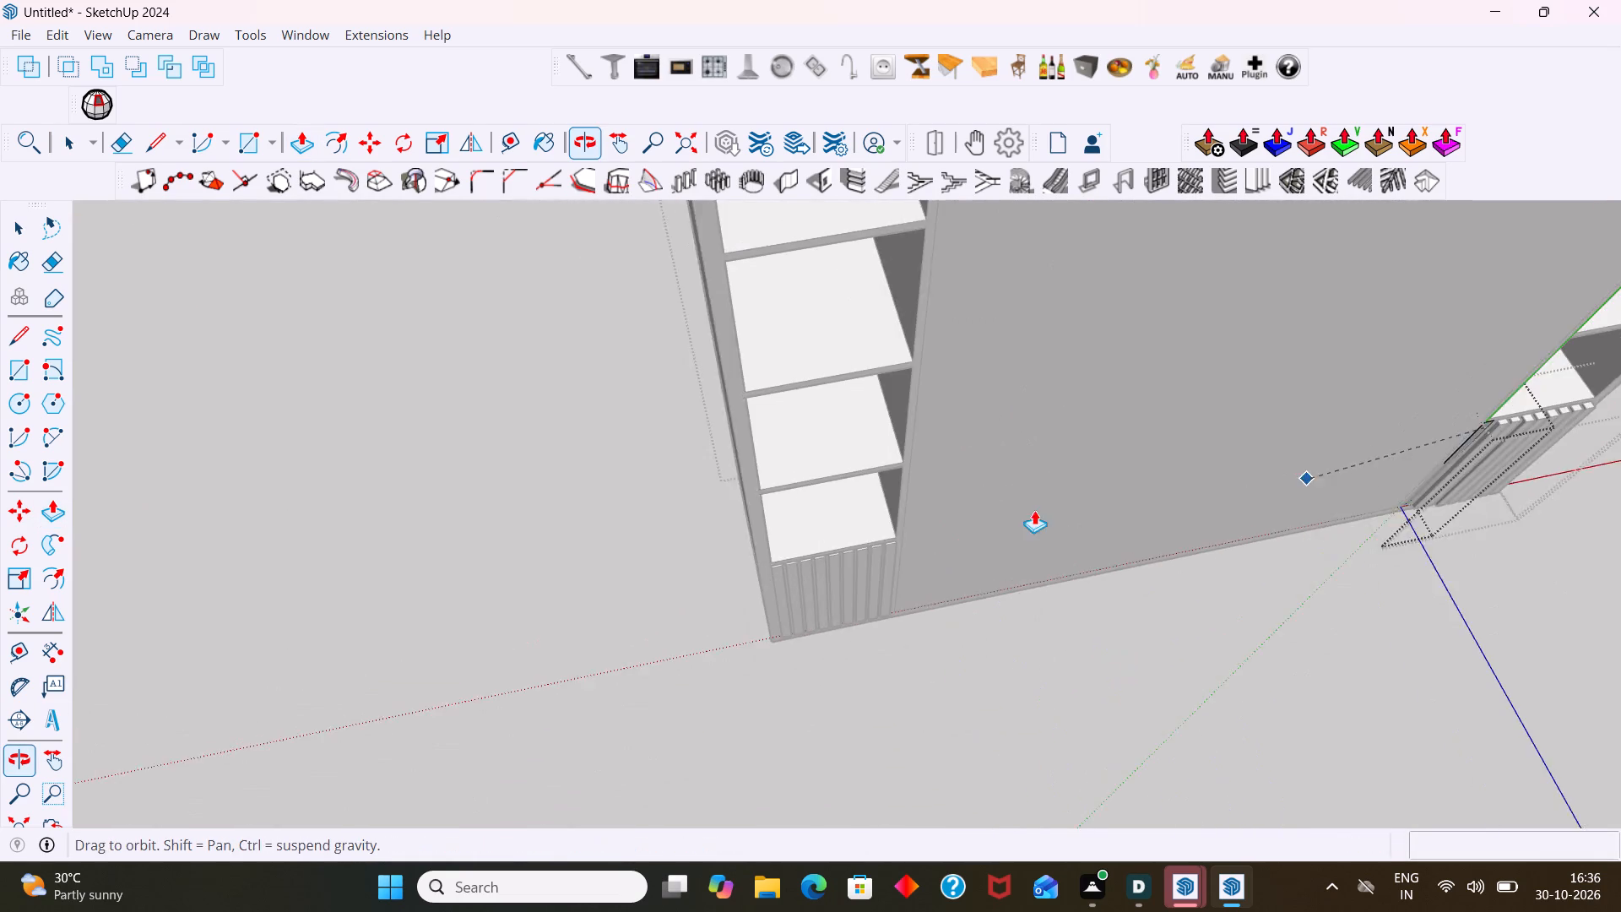
scroll(815, 555, up, 20)
scroll(815, 555, up, 1)
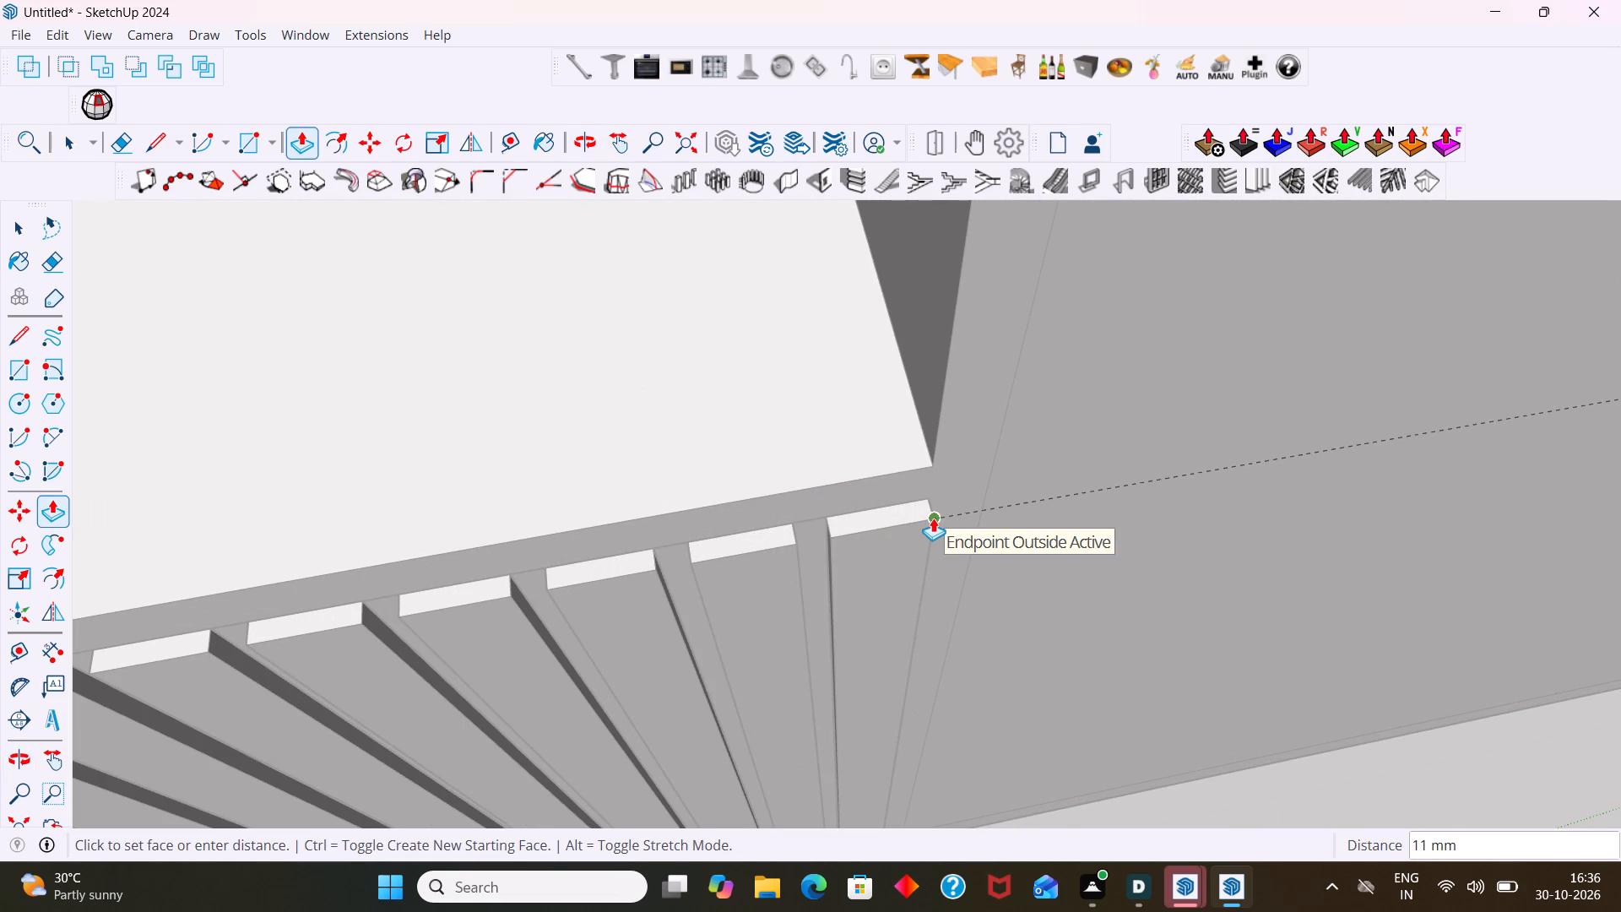
click(933, 518)
key(space)
scroll(1023, 611, down, 2)
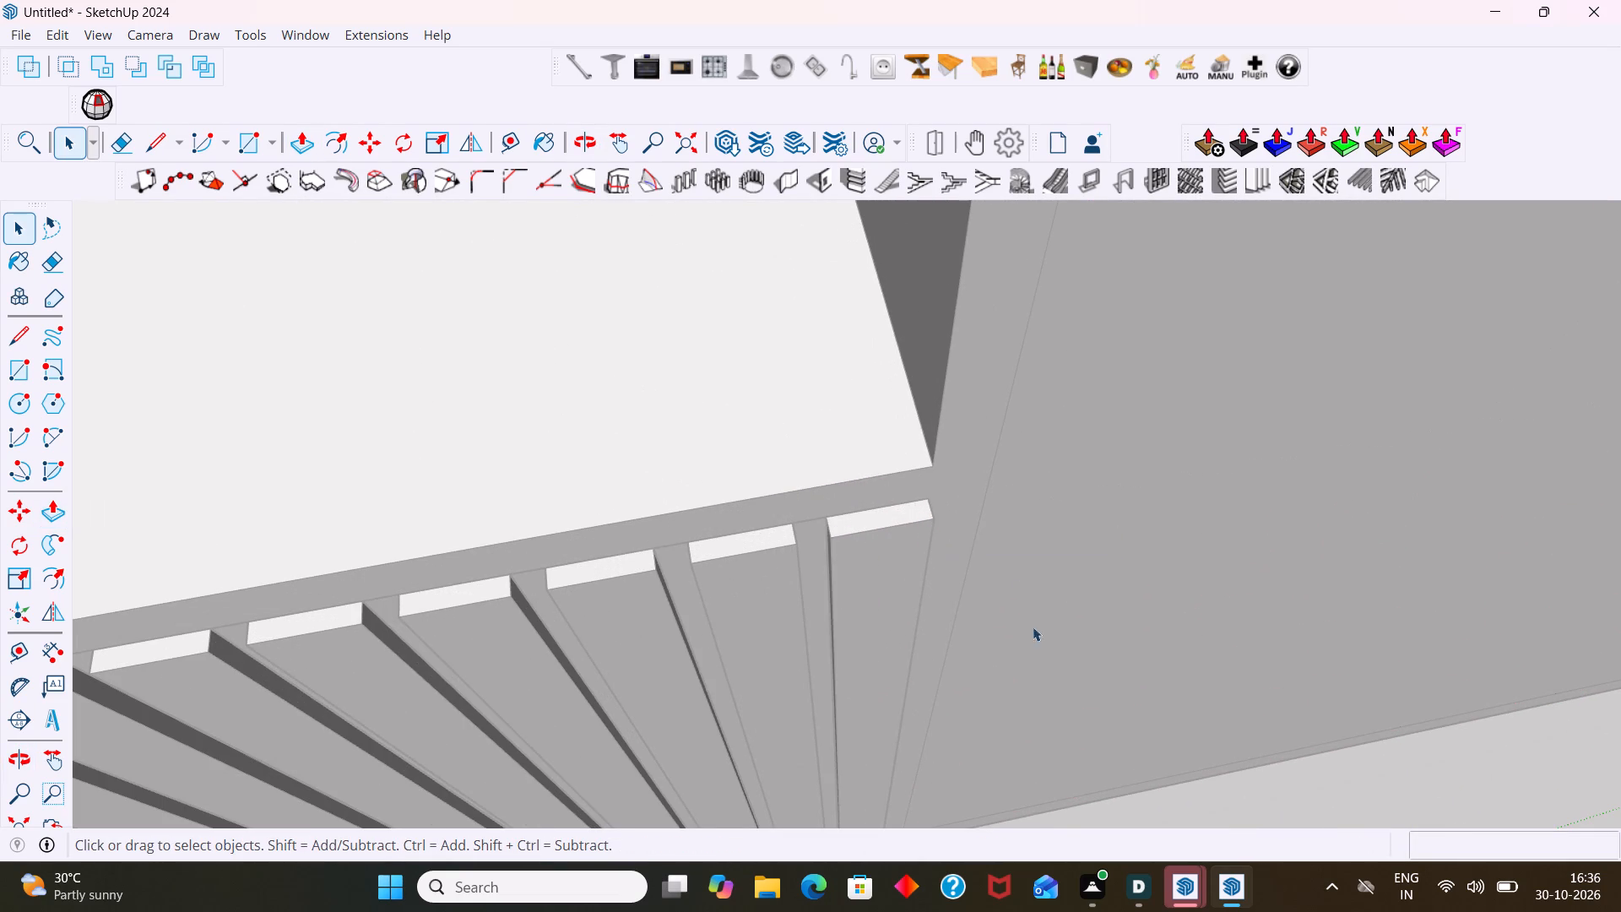
scroll(1033, 627, down, 18)
middle_drag(1236, 587, 594, 522)
scroll(831, 566, down, 3)
click(1212, 553)
Delete the backing face behind the strips inside the right bottom front group, and close the group.
scroll(1082, 403, up, 3)
shift+middle_drag(1133, 411, 806, 310)
scroll(768, 328, up, 7)
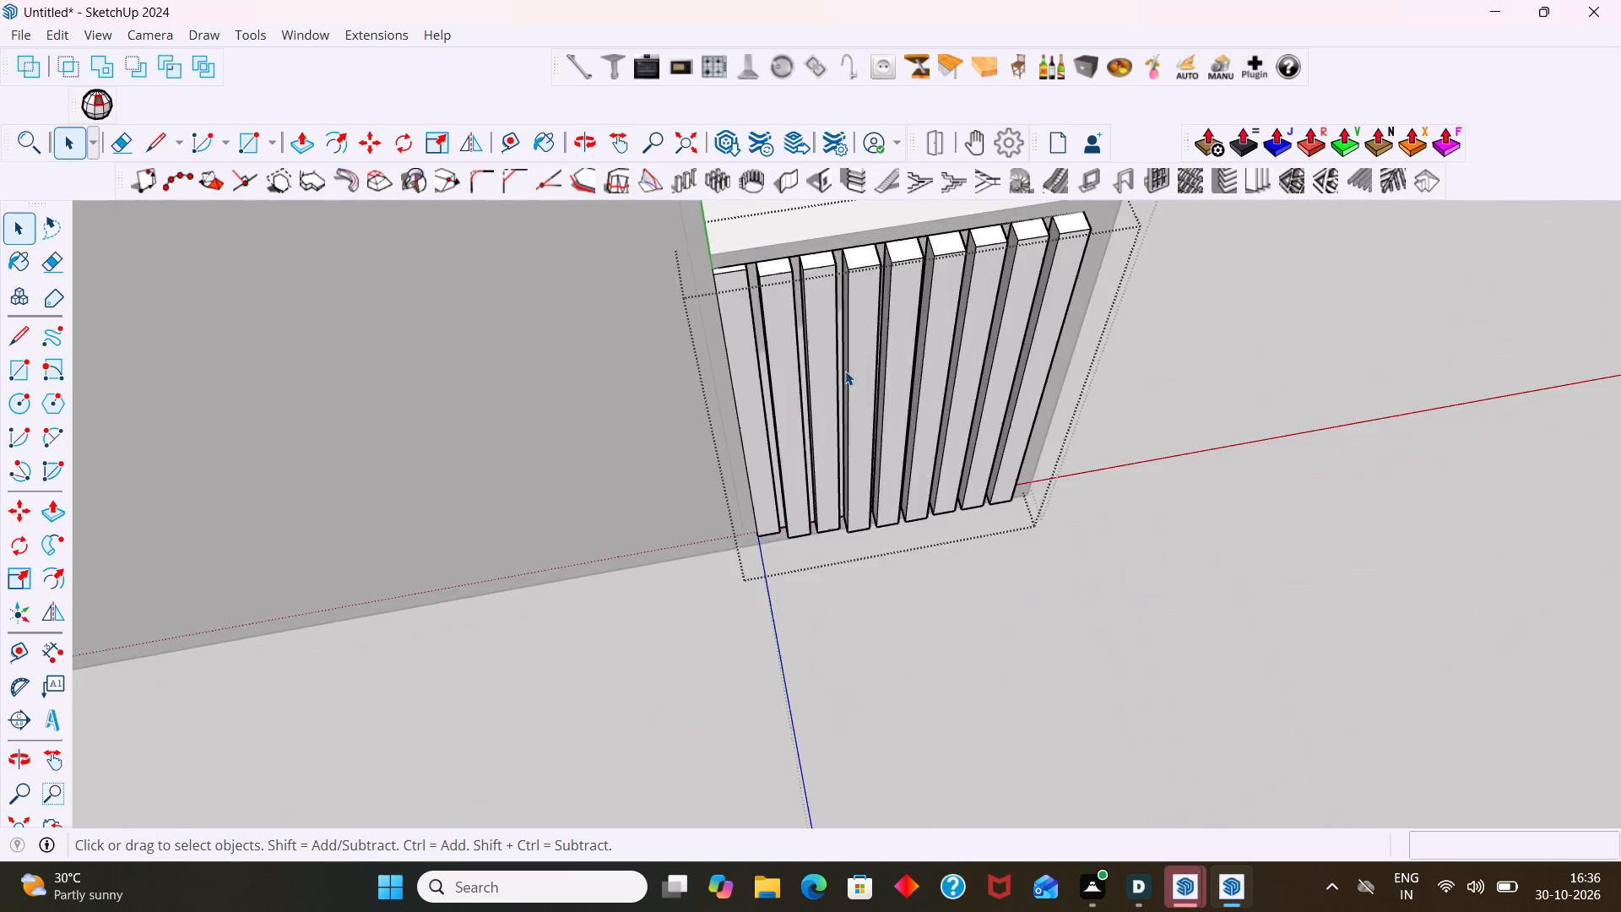
scroll(845, 371, up, 4)
middle_drag(744, 327, 736, 363)
scroll(730, 339, up, 4)
middle_drag(736, 327, 758, 425)
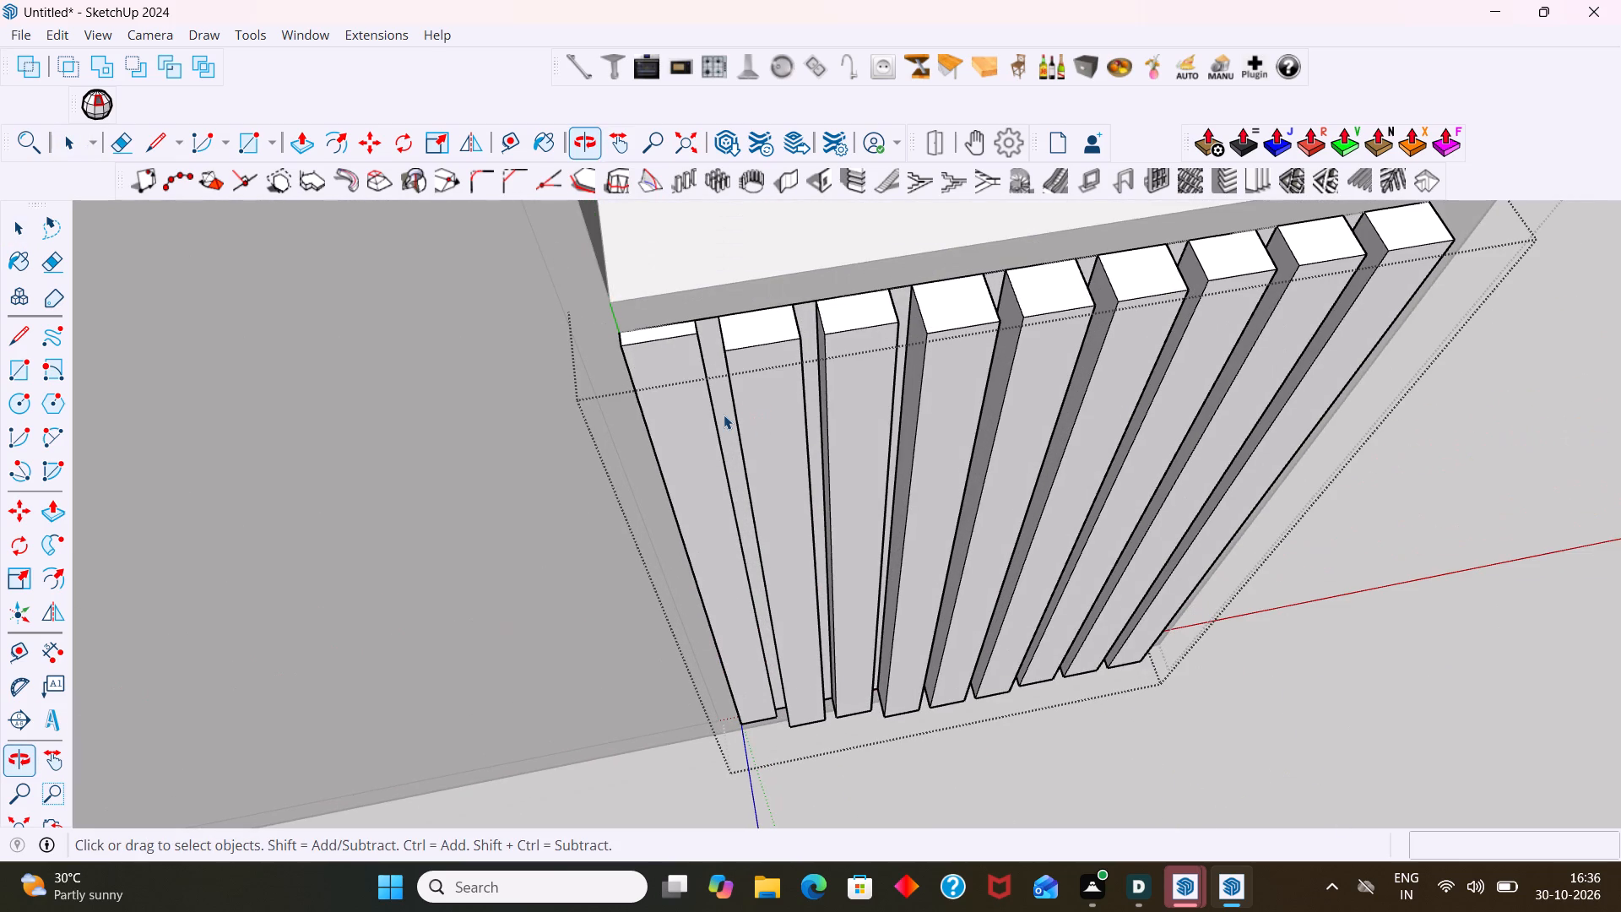
click(724, 413)
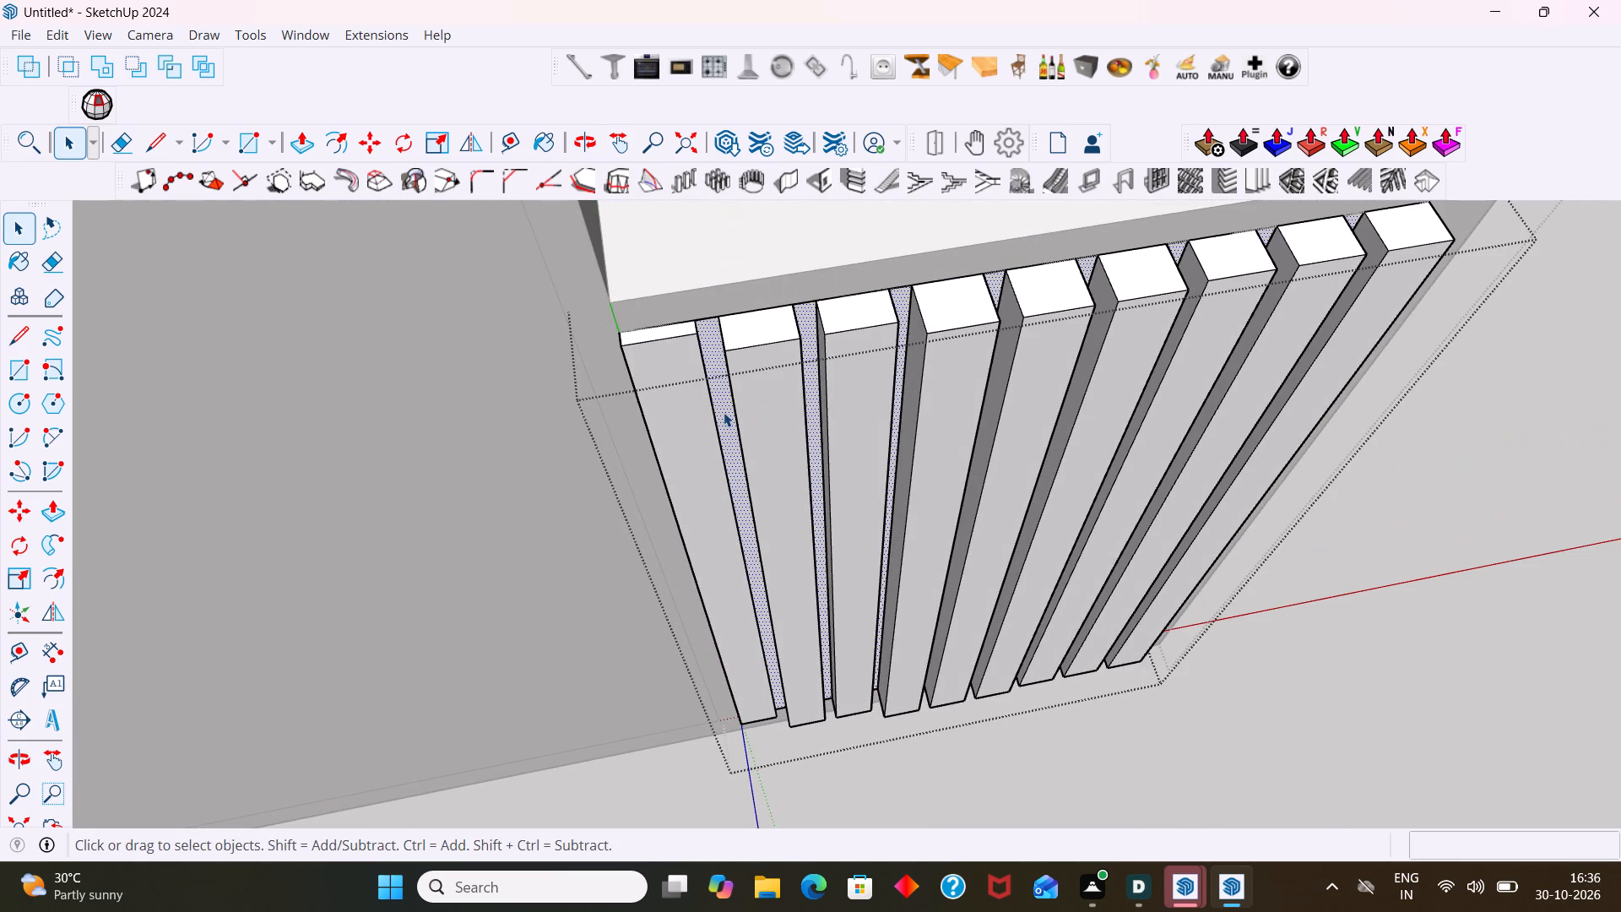
key(Delete)
scroll(728, 410, down, 3)
middle_drag(729, 413, 925, 298)
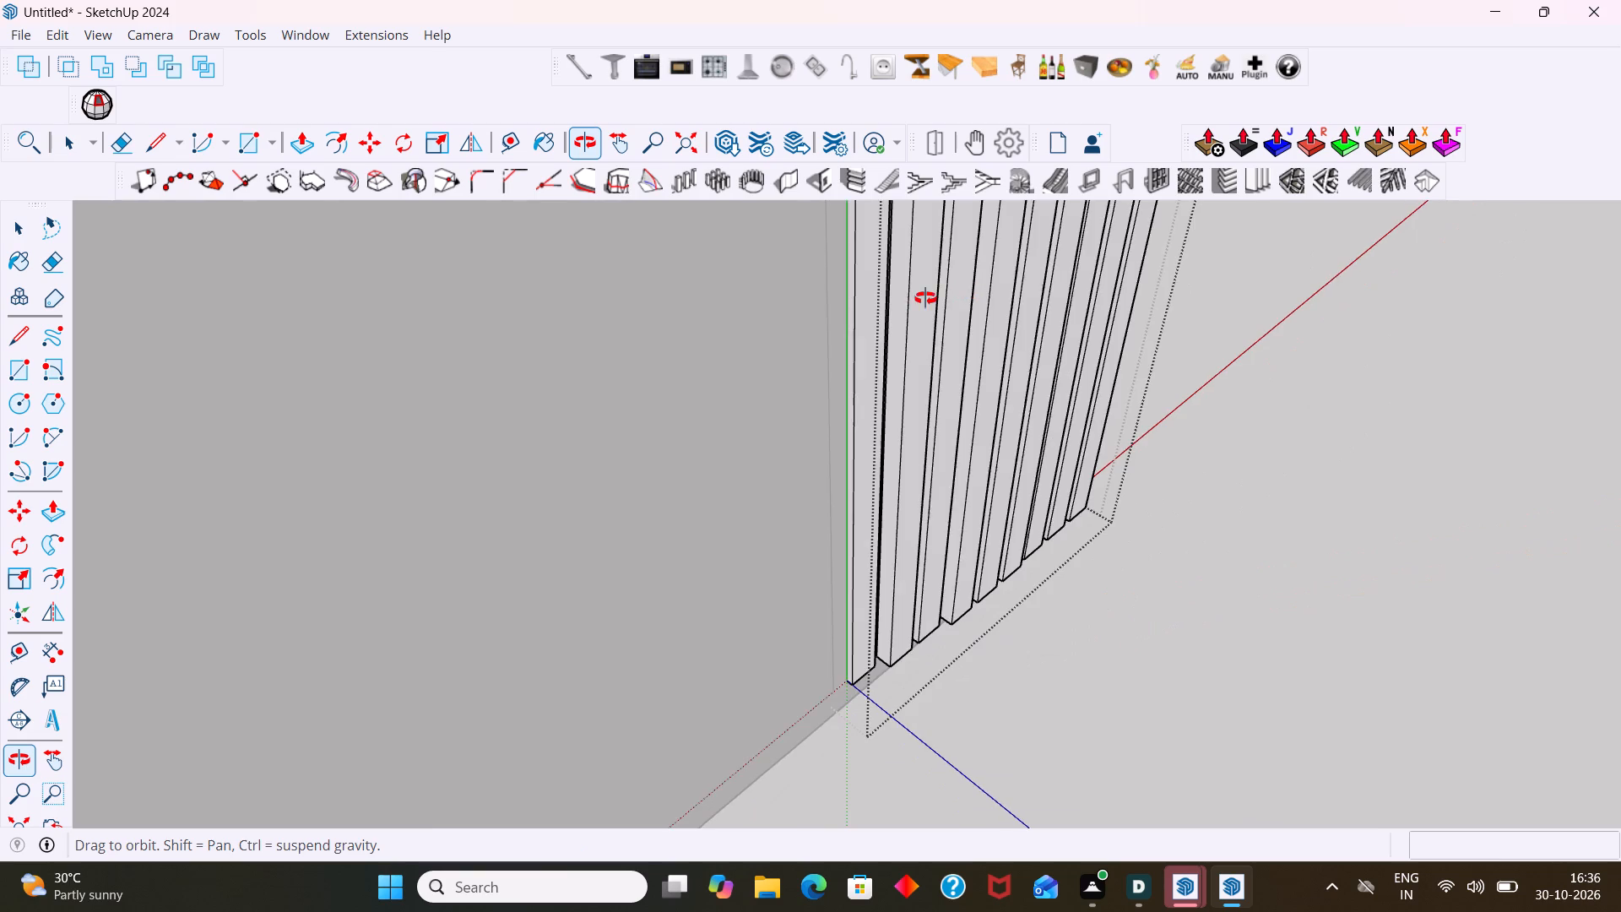
middle_drag(925, 298, 751, 356)
scroll(755, 367, up, 9)
click(744, 367)
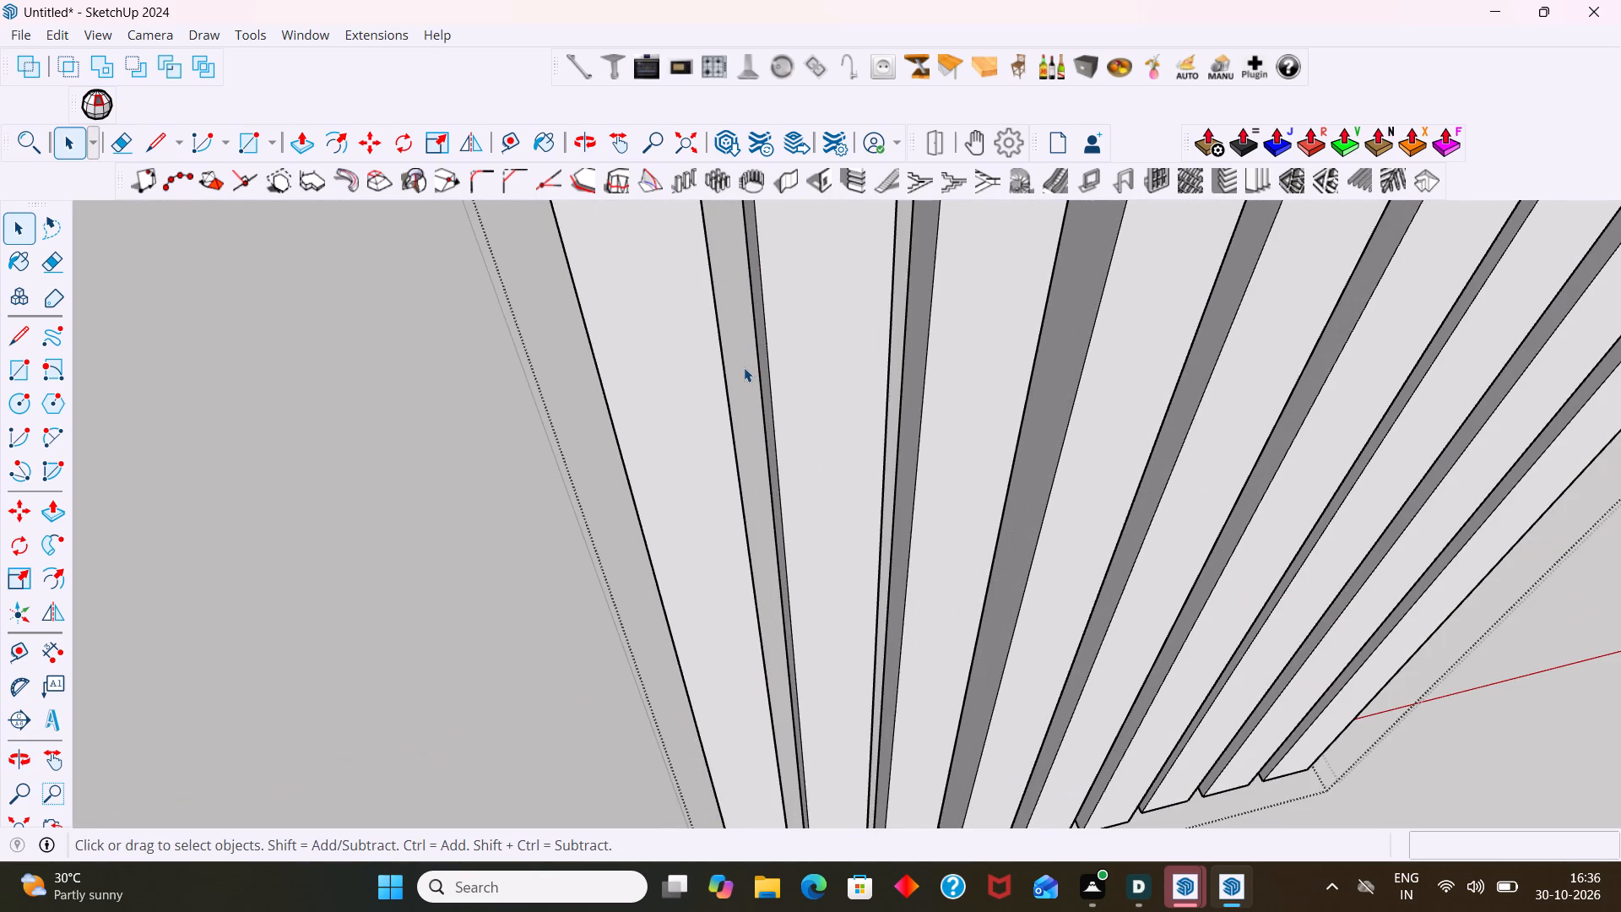
click(744, 367)
scroll(746, 372, down, 9)
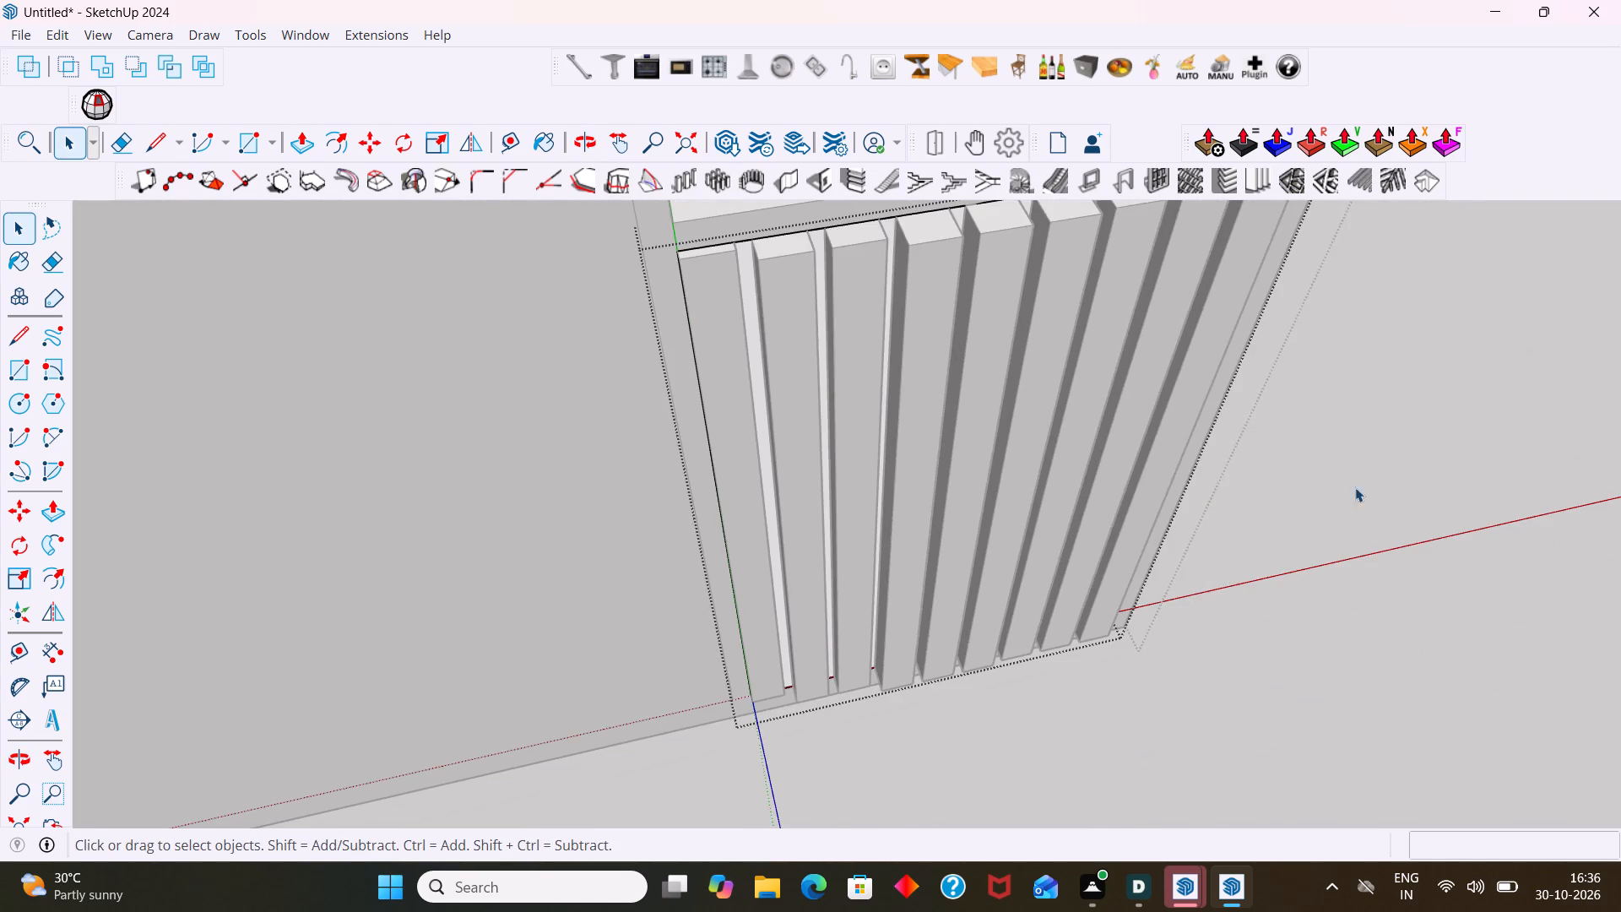
click(1355, 487)
Examine the gaps and edges between the strips of the left bottom front from several angles.
scroll(1100, 493, down, 8)
scroll(917, 381, up, 7)
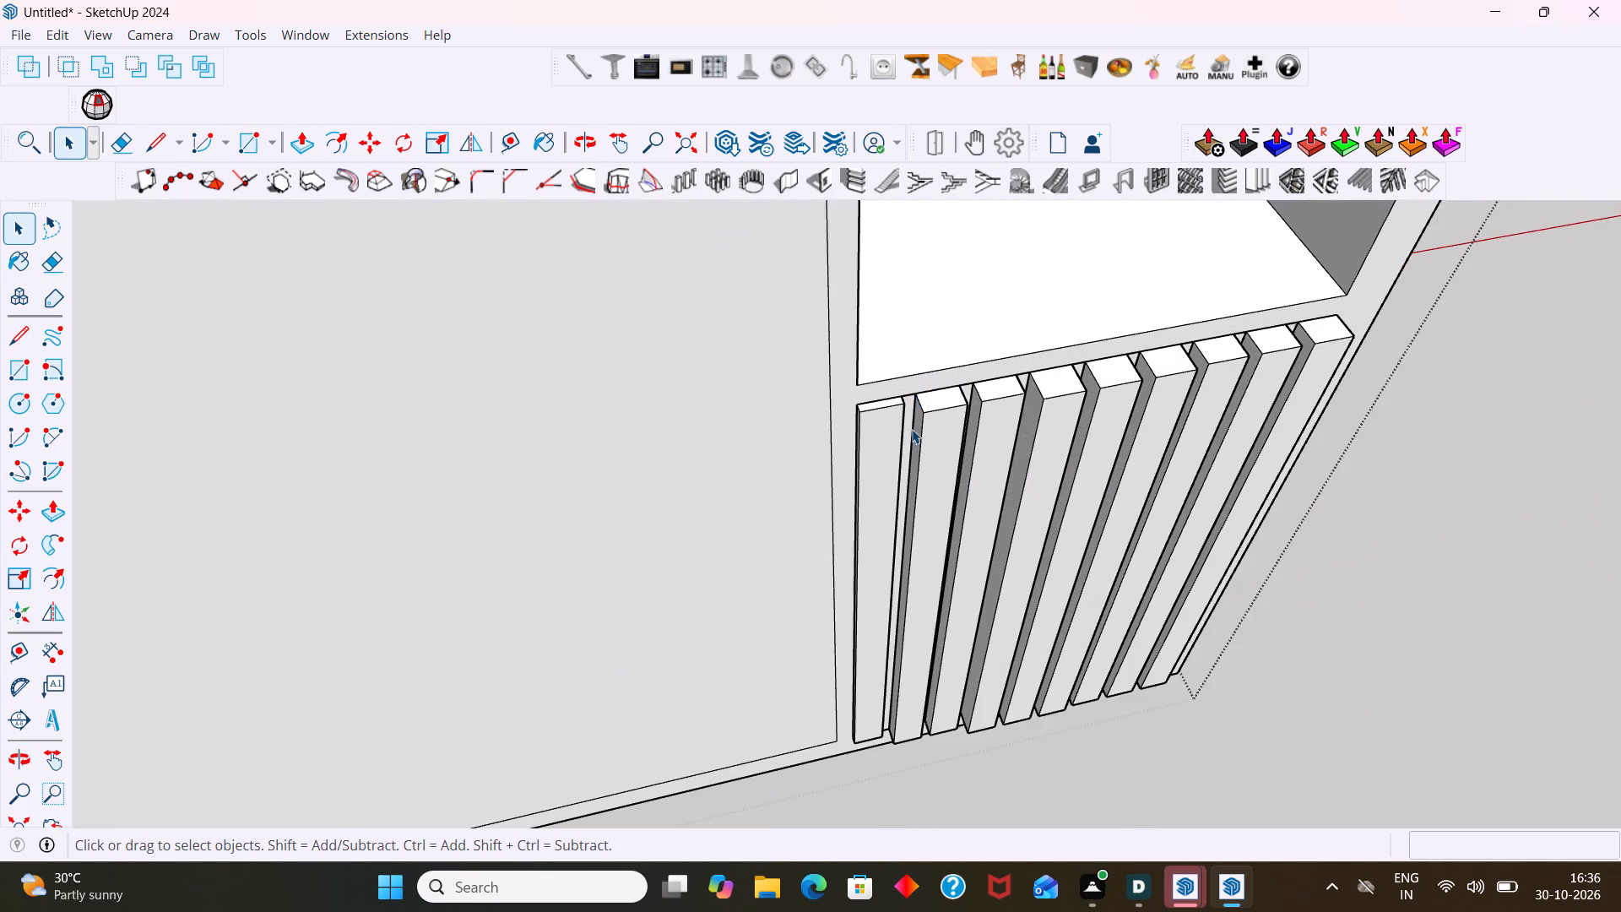
scroll(912, 435, down, 7)
shift+middle_drag(745, 509, 1548, 360)
scroll(1233, 400, down, 6)
middle_drag(623, 604, 832, 570)
scroll(821, 565, up, 17)
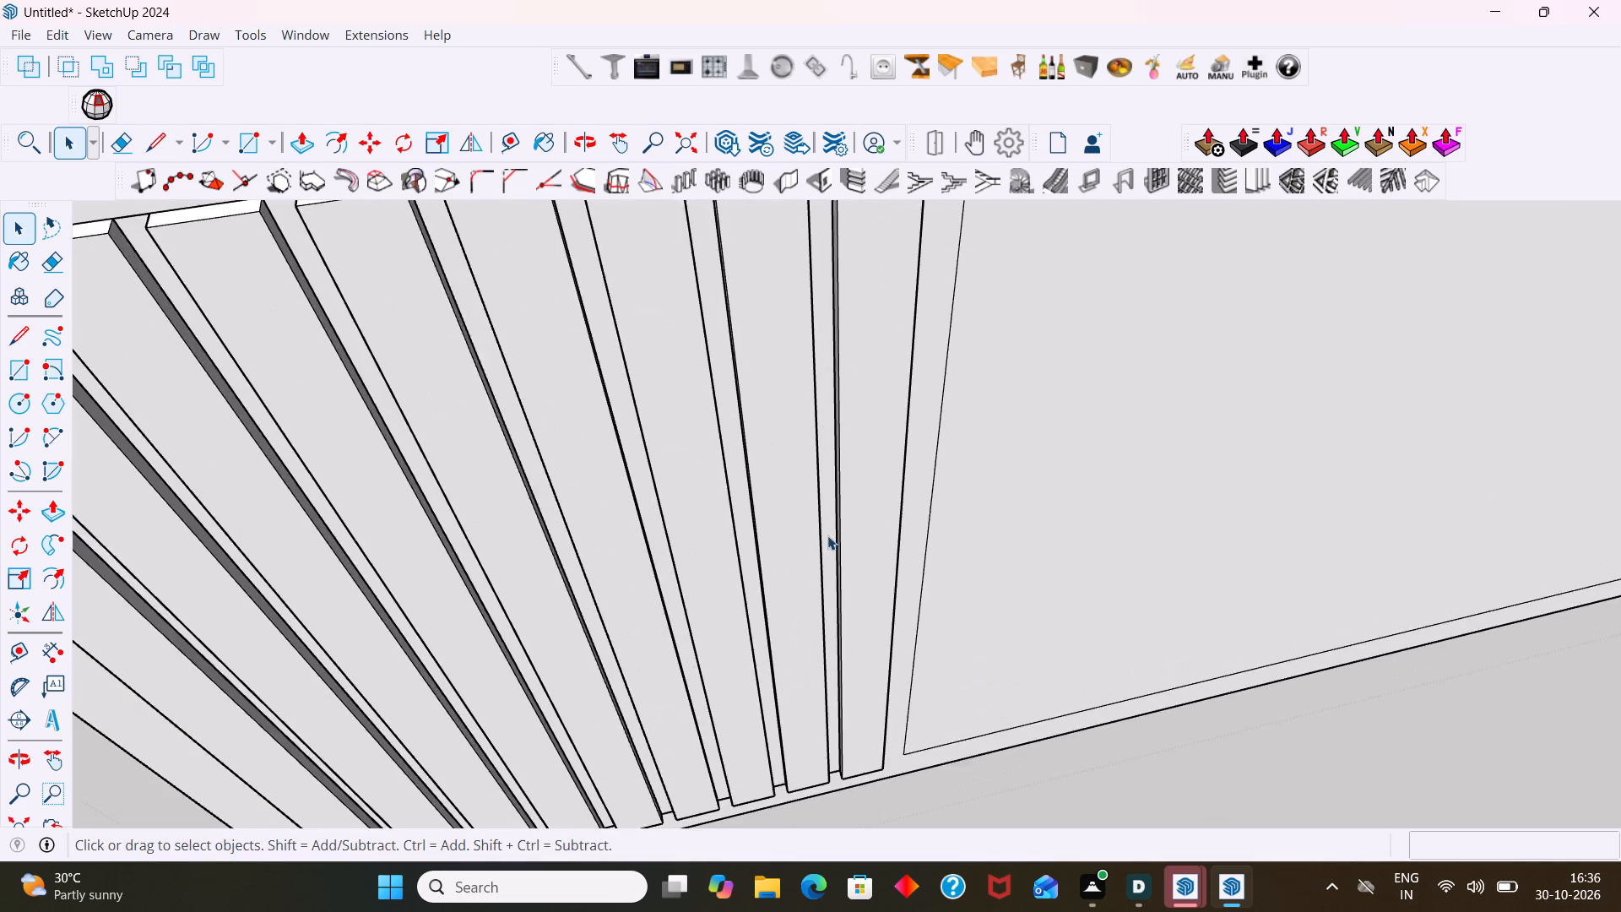
scroll(827, 535, up, 6)
click(827, 541)
scroll(827, 543, down, 11)
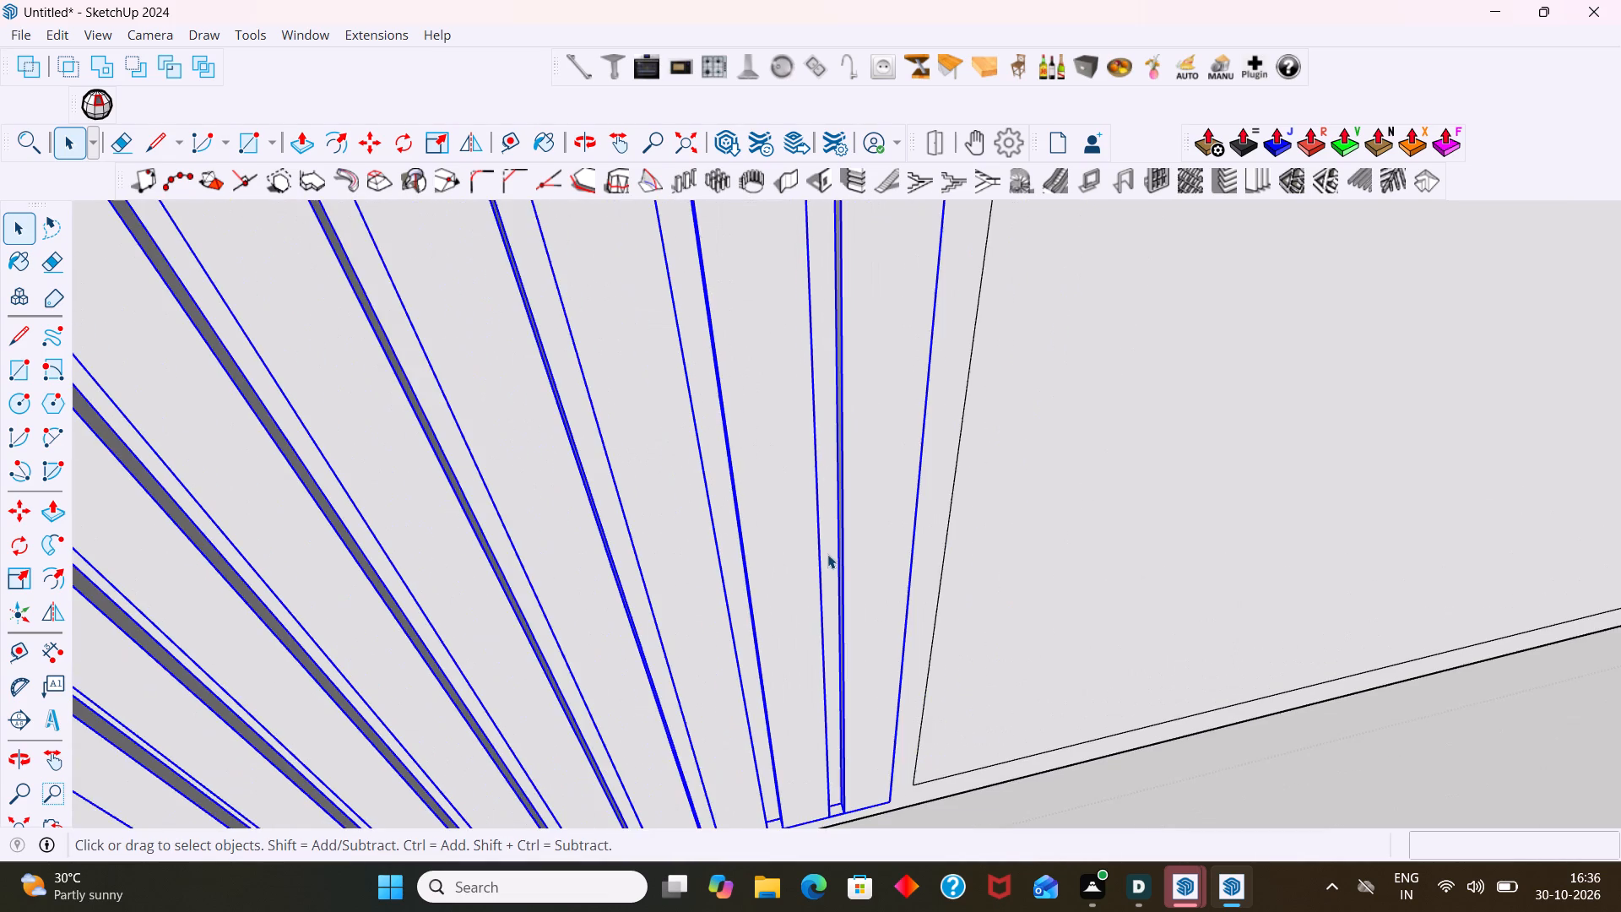
scroll(827, 554, down, 3)
click(1017, 752)
scroll(816, 466, up, 7)
scroll(793, 441, down, 6)
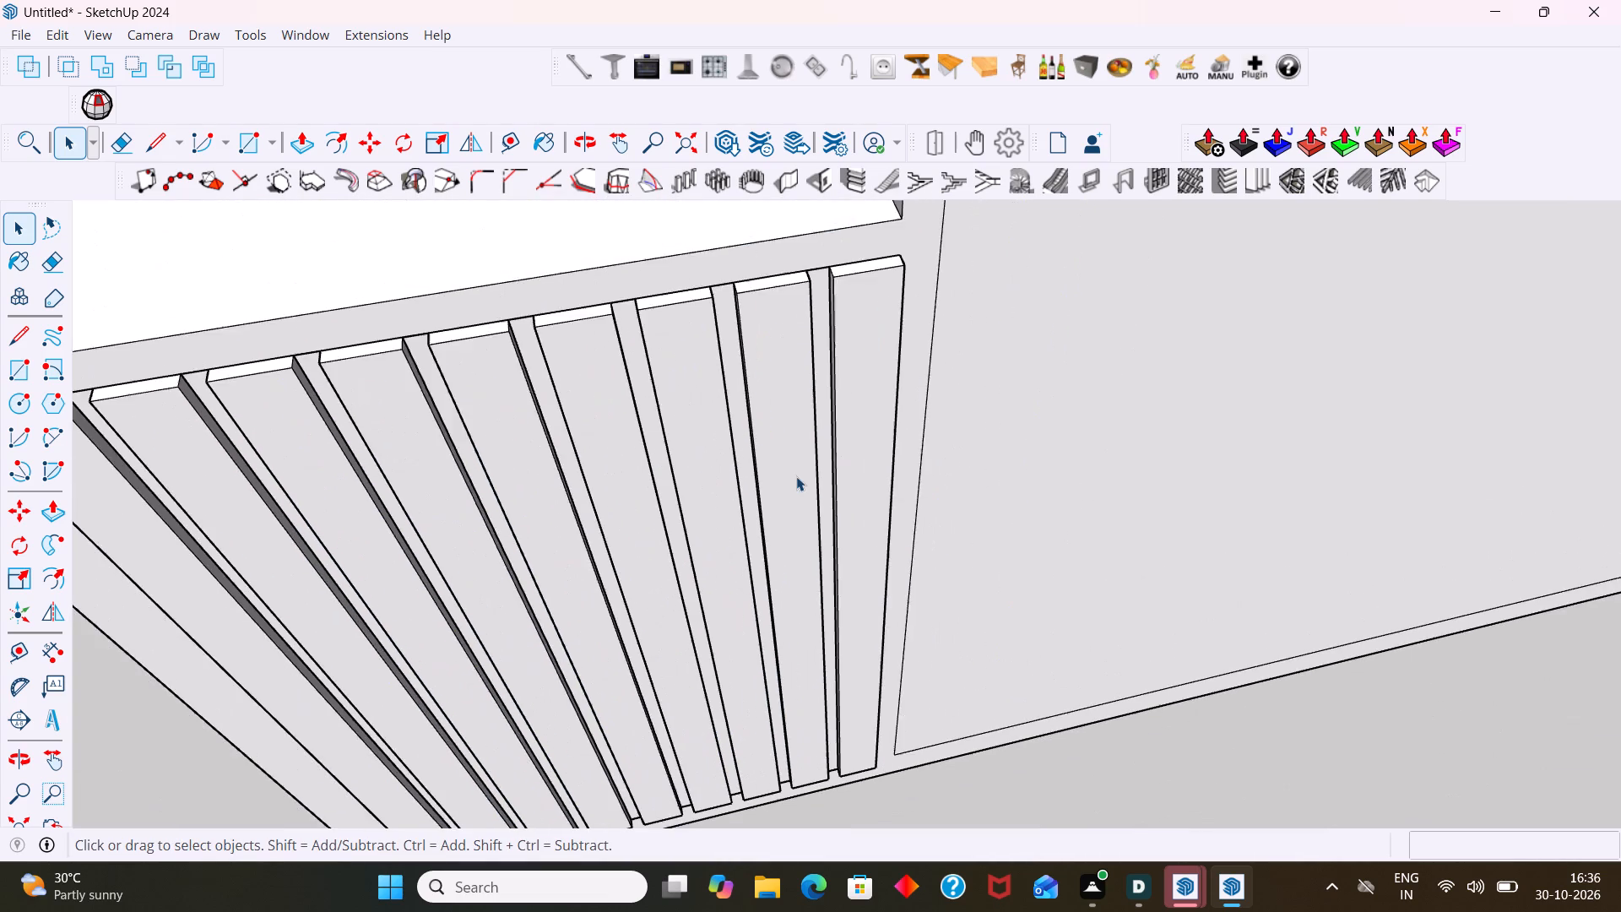
scroll(796, 476, down, 3)
middle_drag(763, 460, 861, 455)
scroll(832, 453, up, 3)
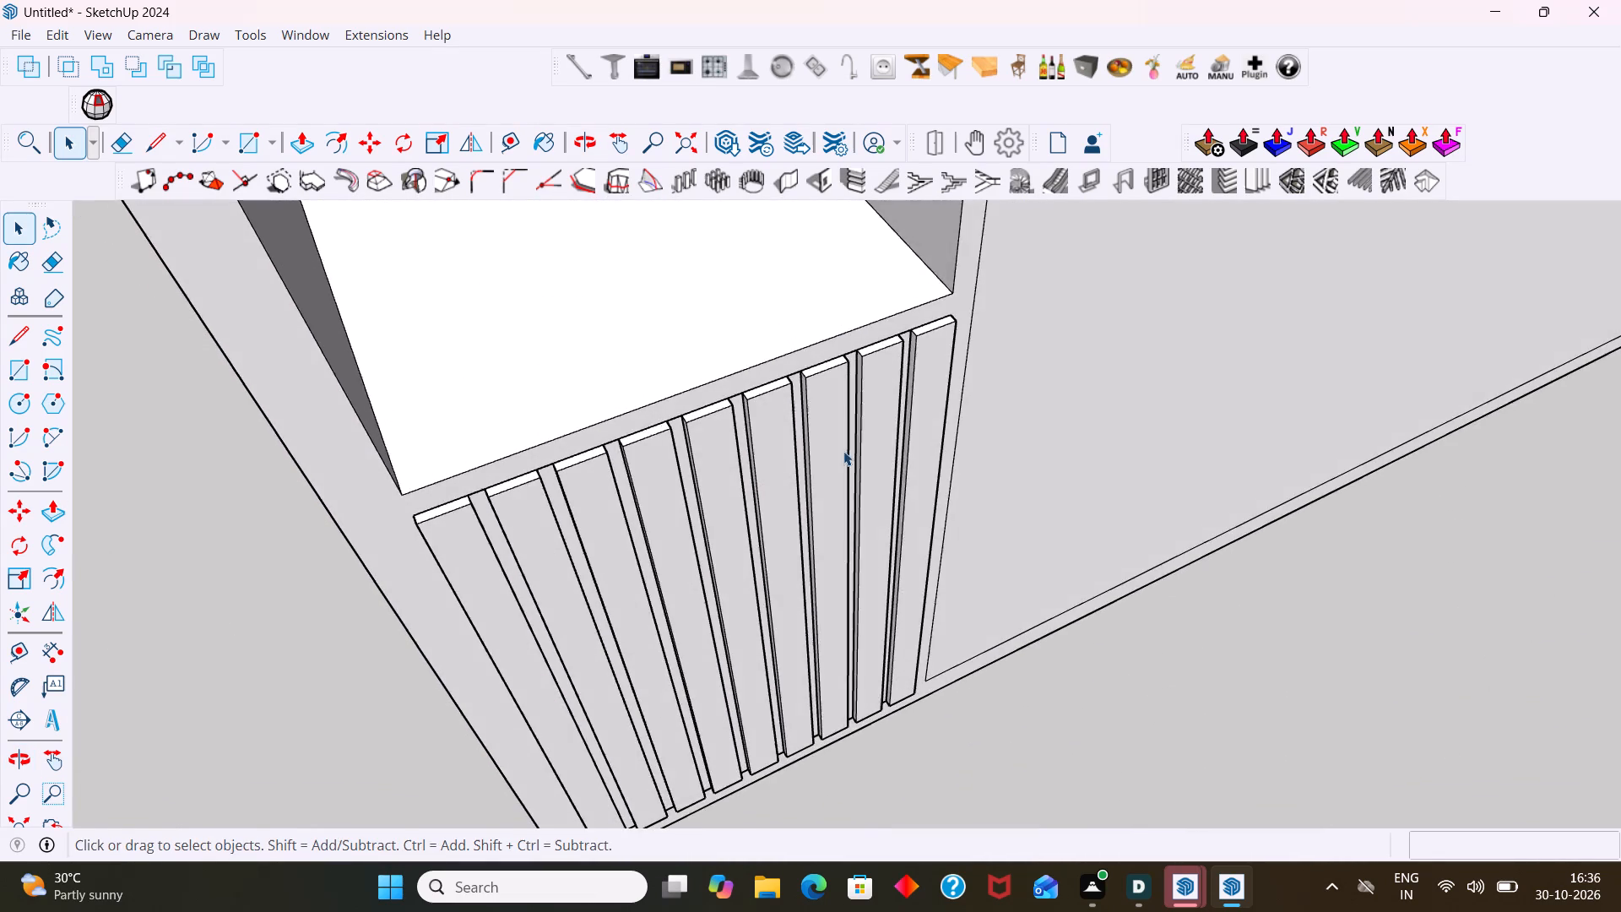
scroll(843, 451, up, 2)
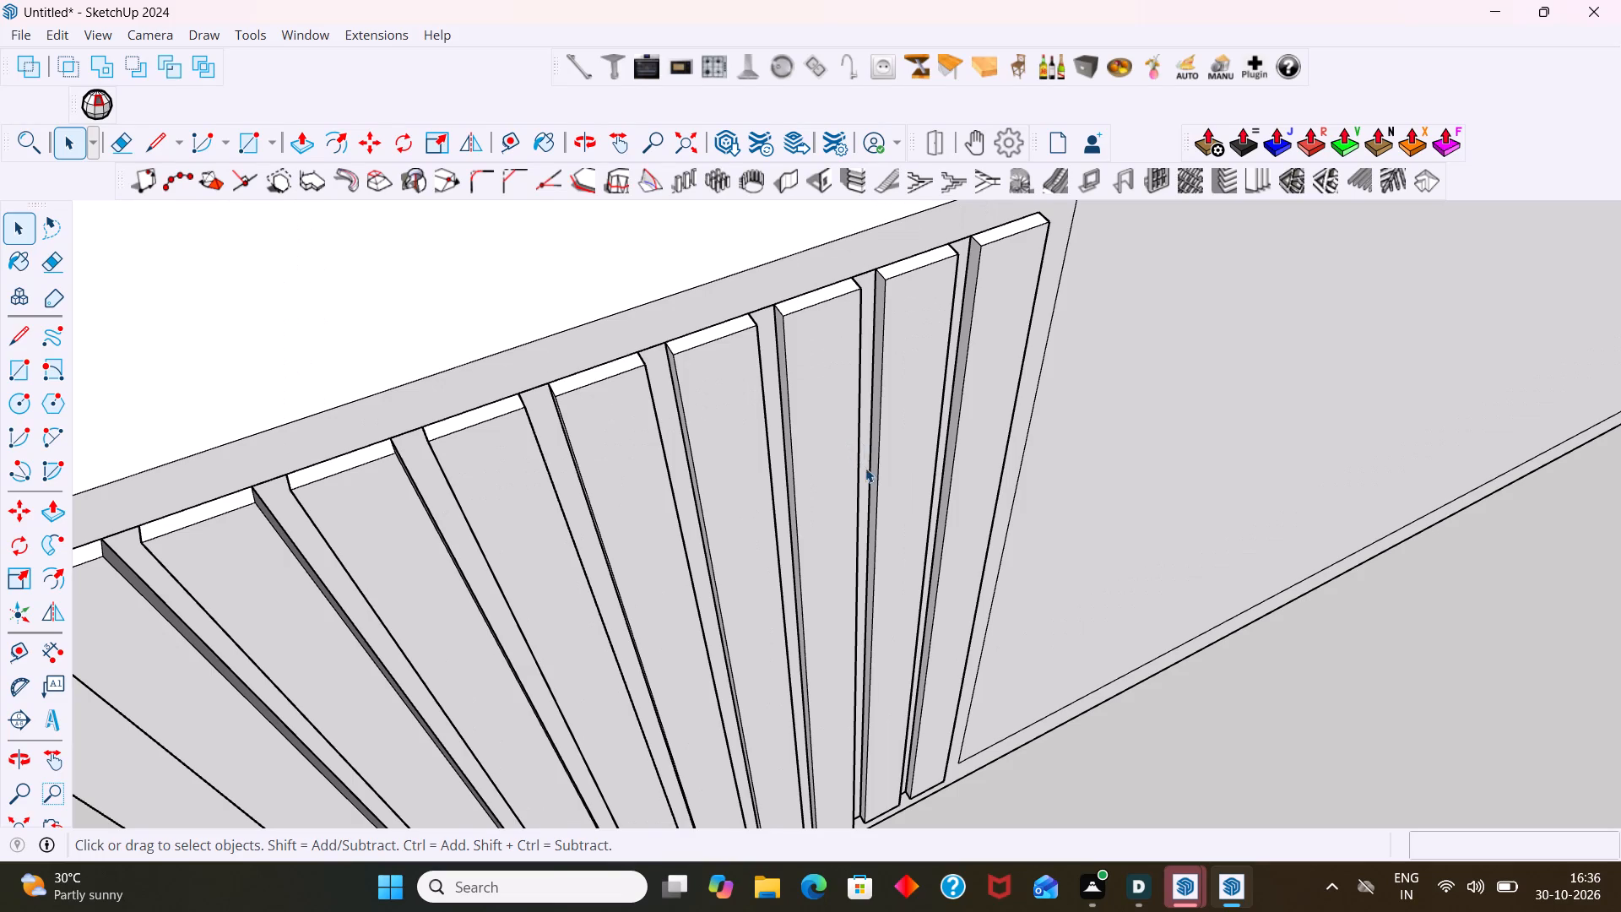
scroll(865, 460, down, 3)
scroll(814, 486, down, 19)
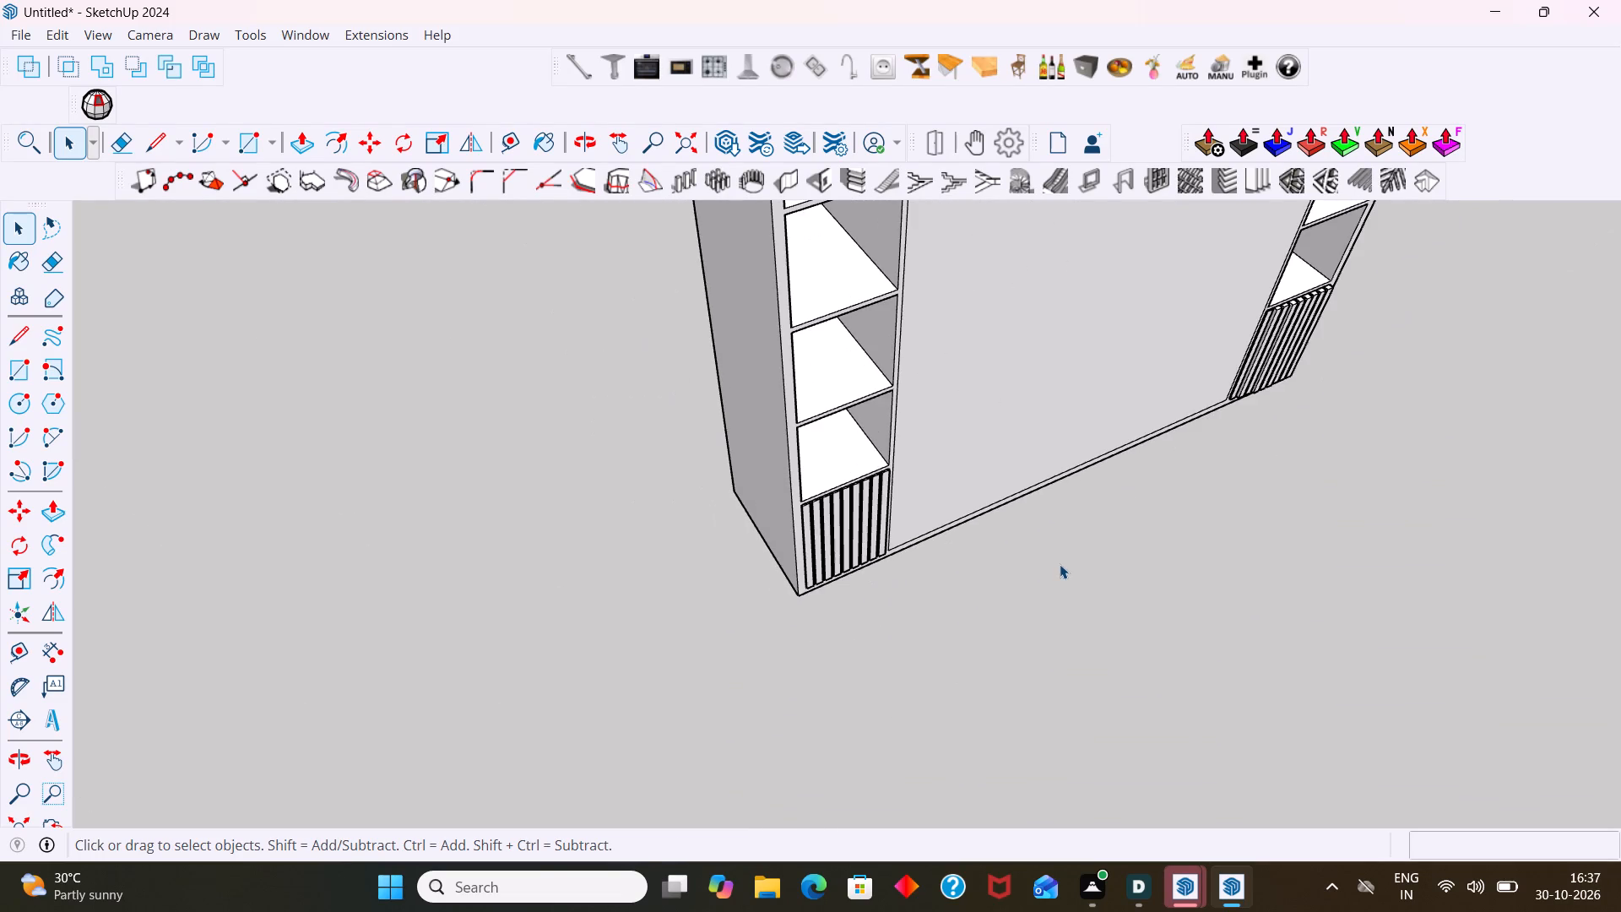
Open the second strip's group in the right bottom front, push its face back 11 mm to the first strip's corner, and close it.
middle_drag(1058, 563, 757, 616)
scroll(1065, 458, up, 8)
scroll(960, 415, up, 1)
middle_drag(960, 415, 810, 538)
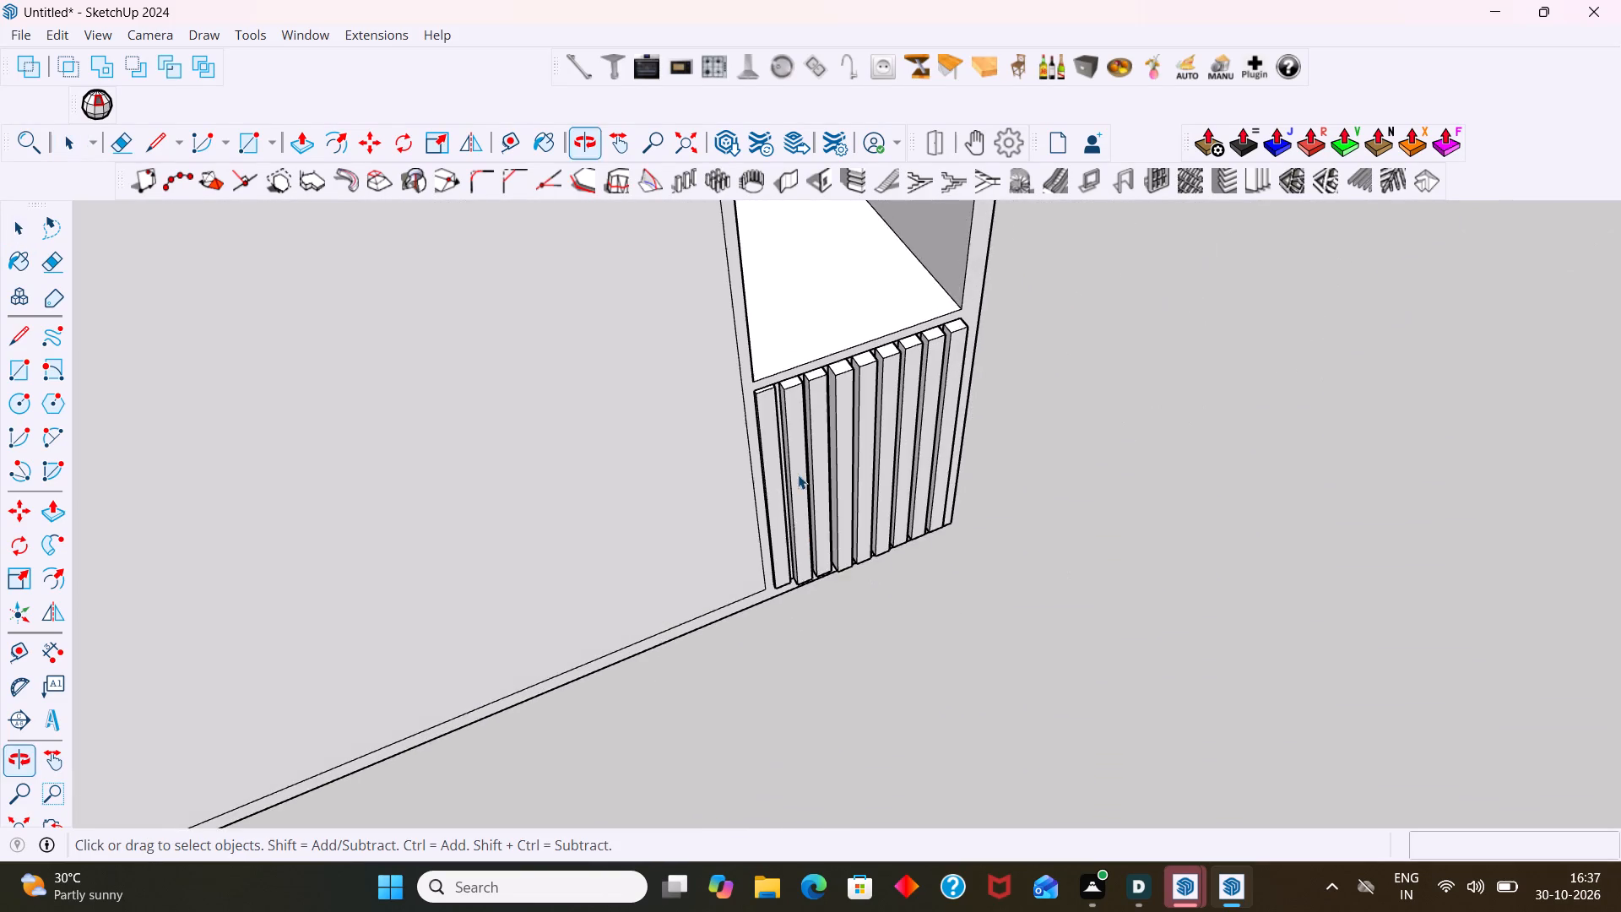
scroll(769, 399, up, 16)
double_click(807, 420)
triple_click(800, 428)
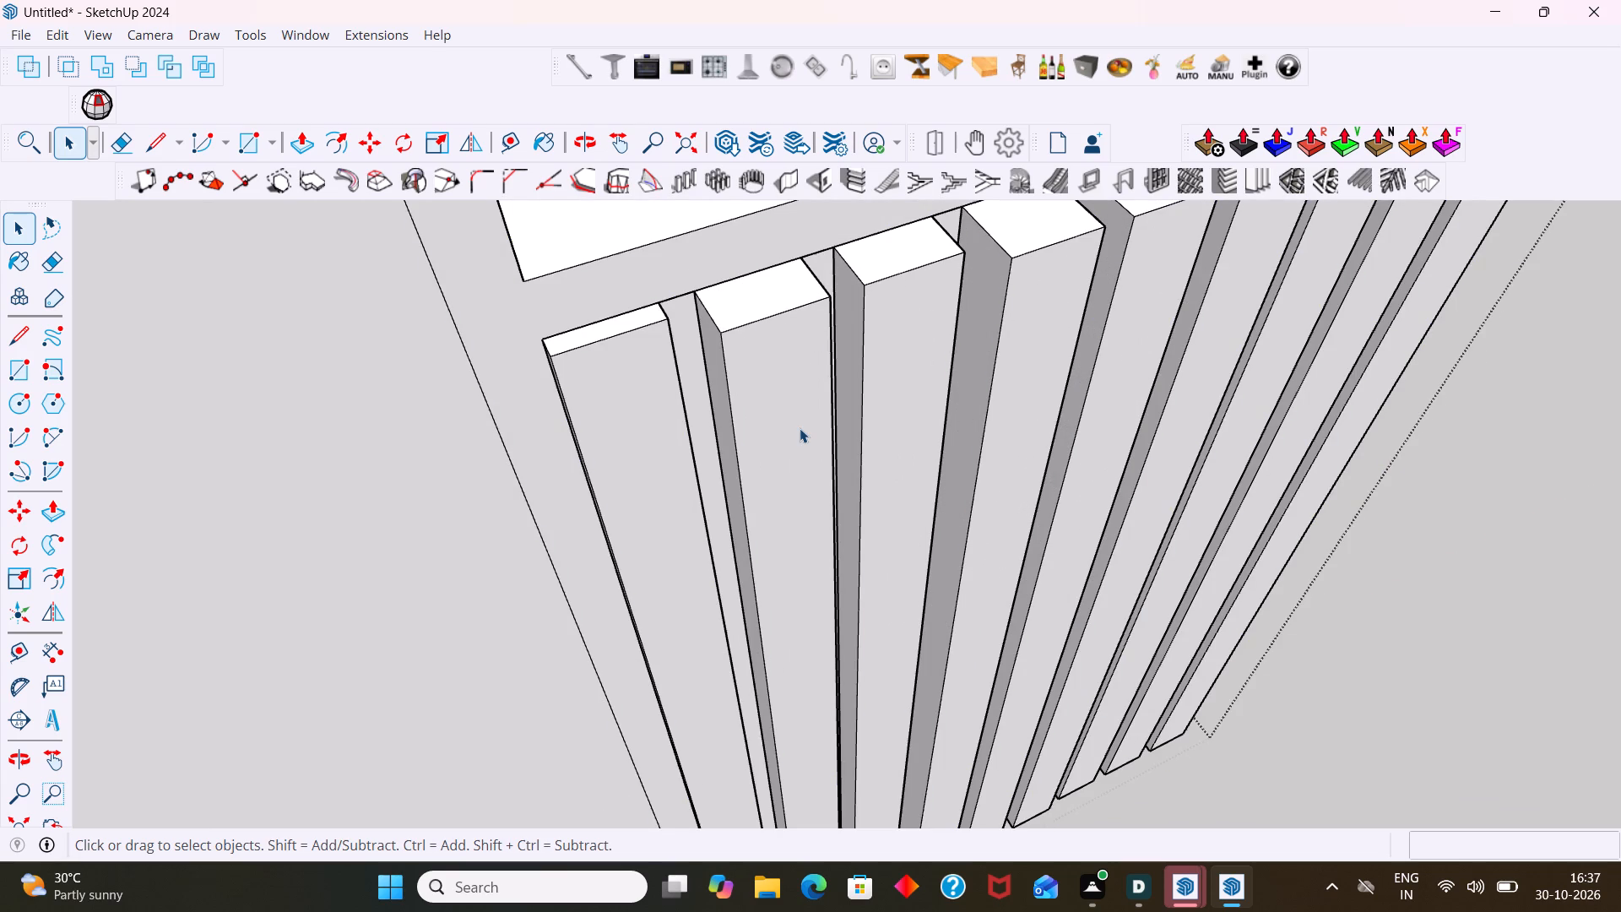
click(798, 428)
click(796, 452)
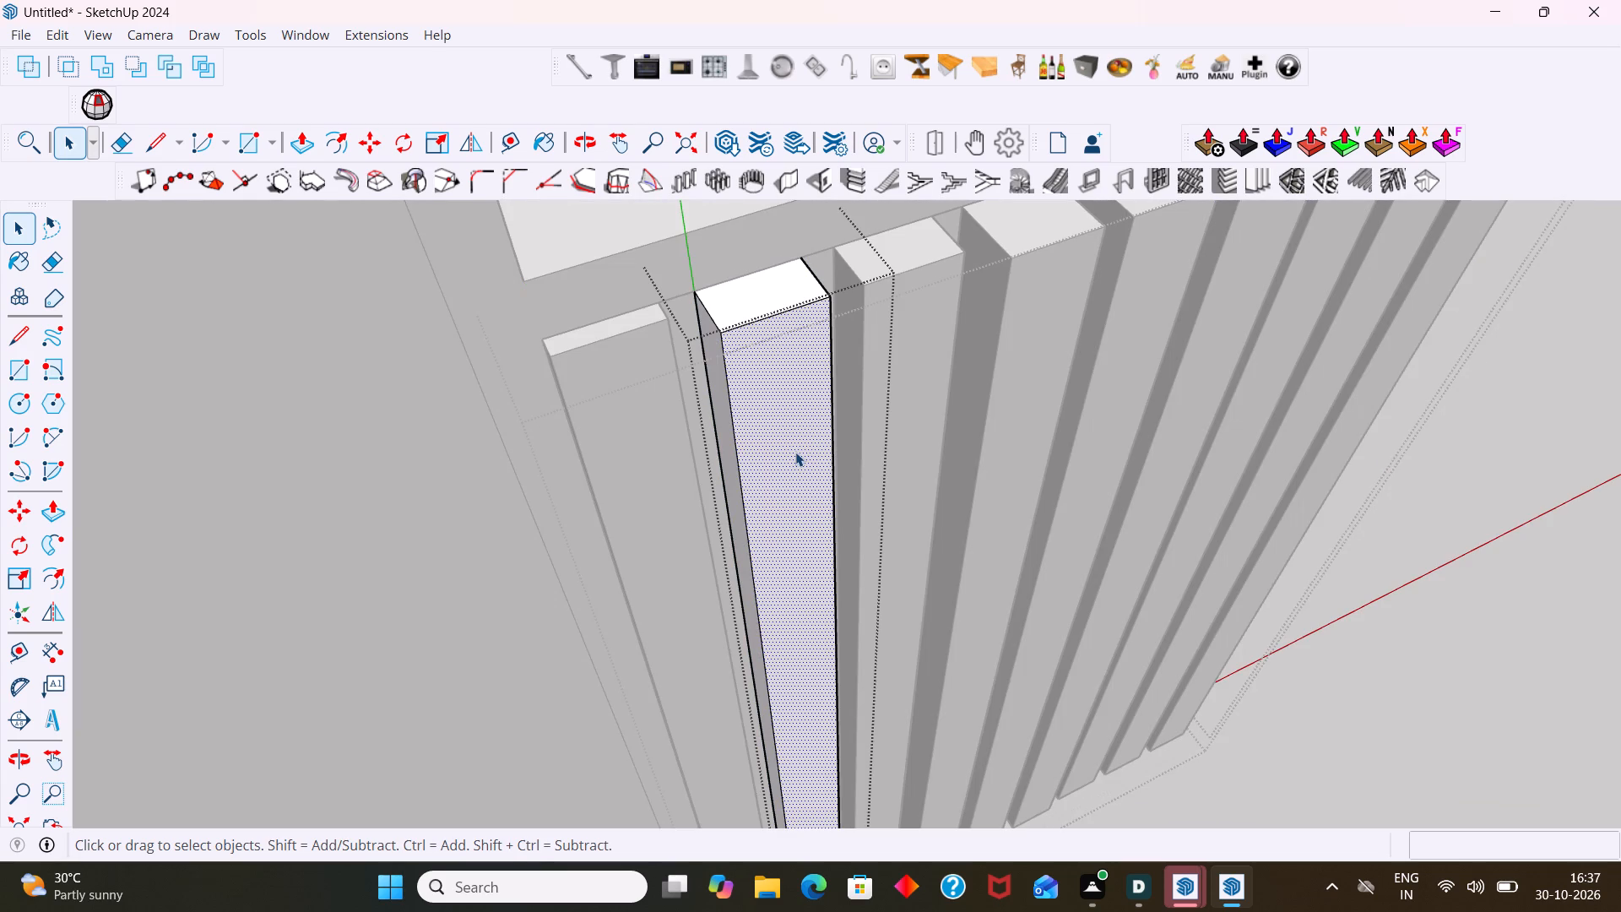
key(p)
click(795, 452)
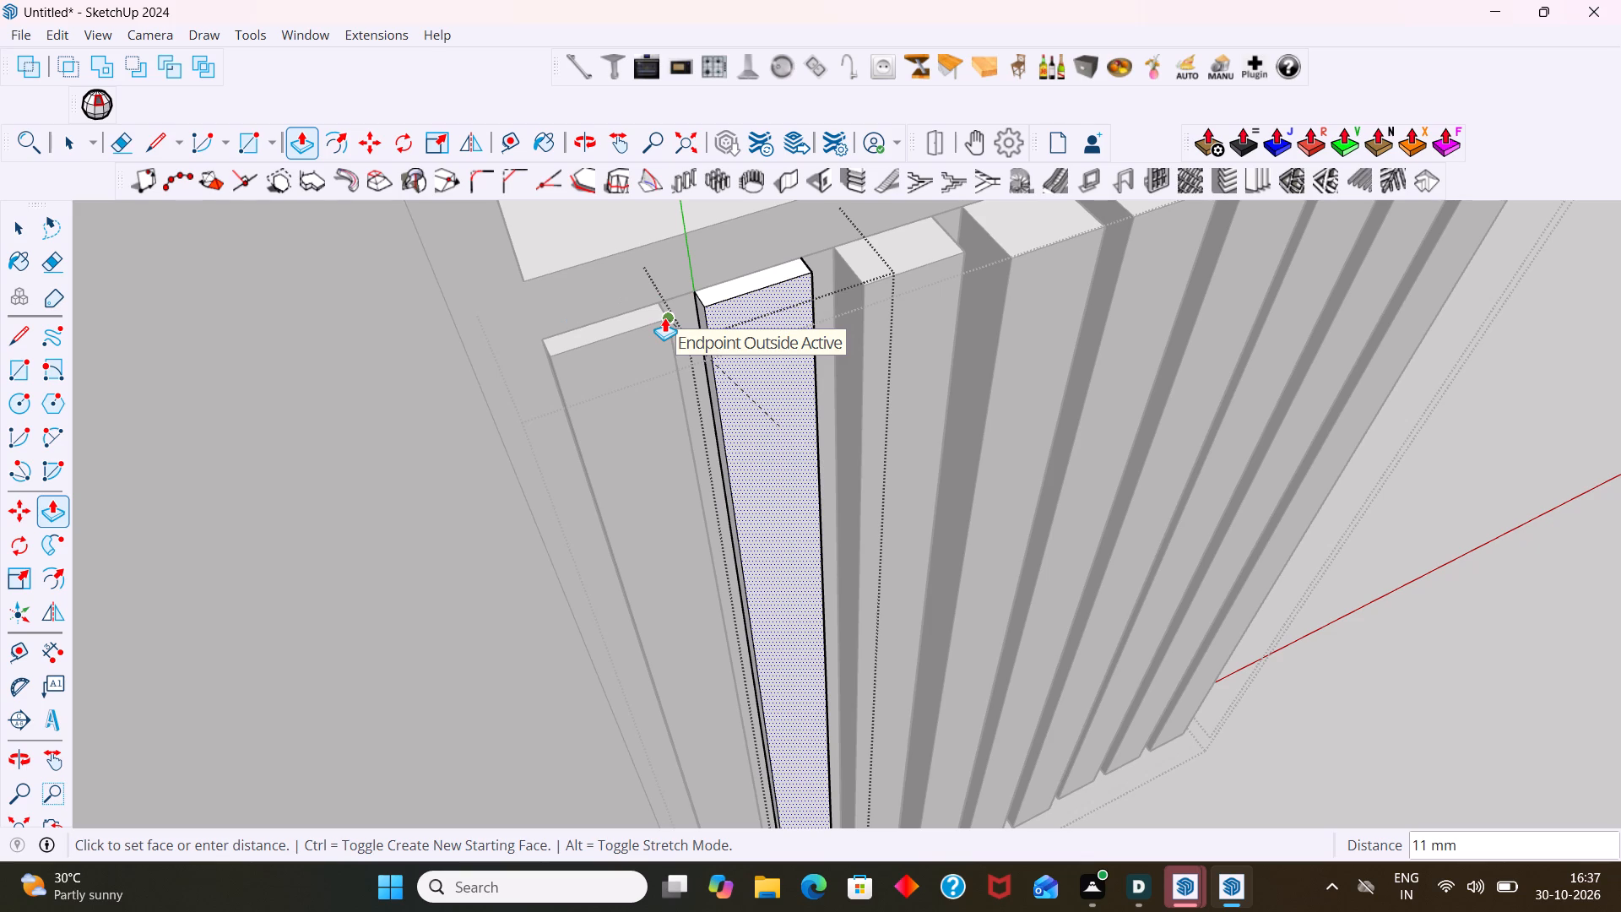
key(space)
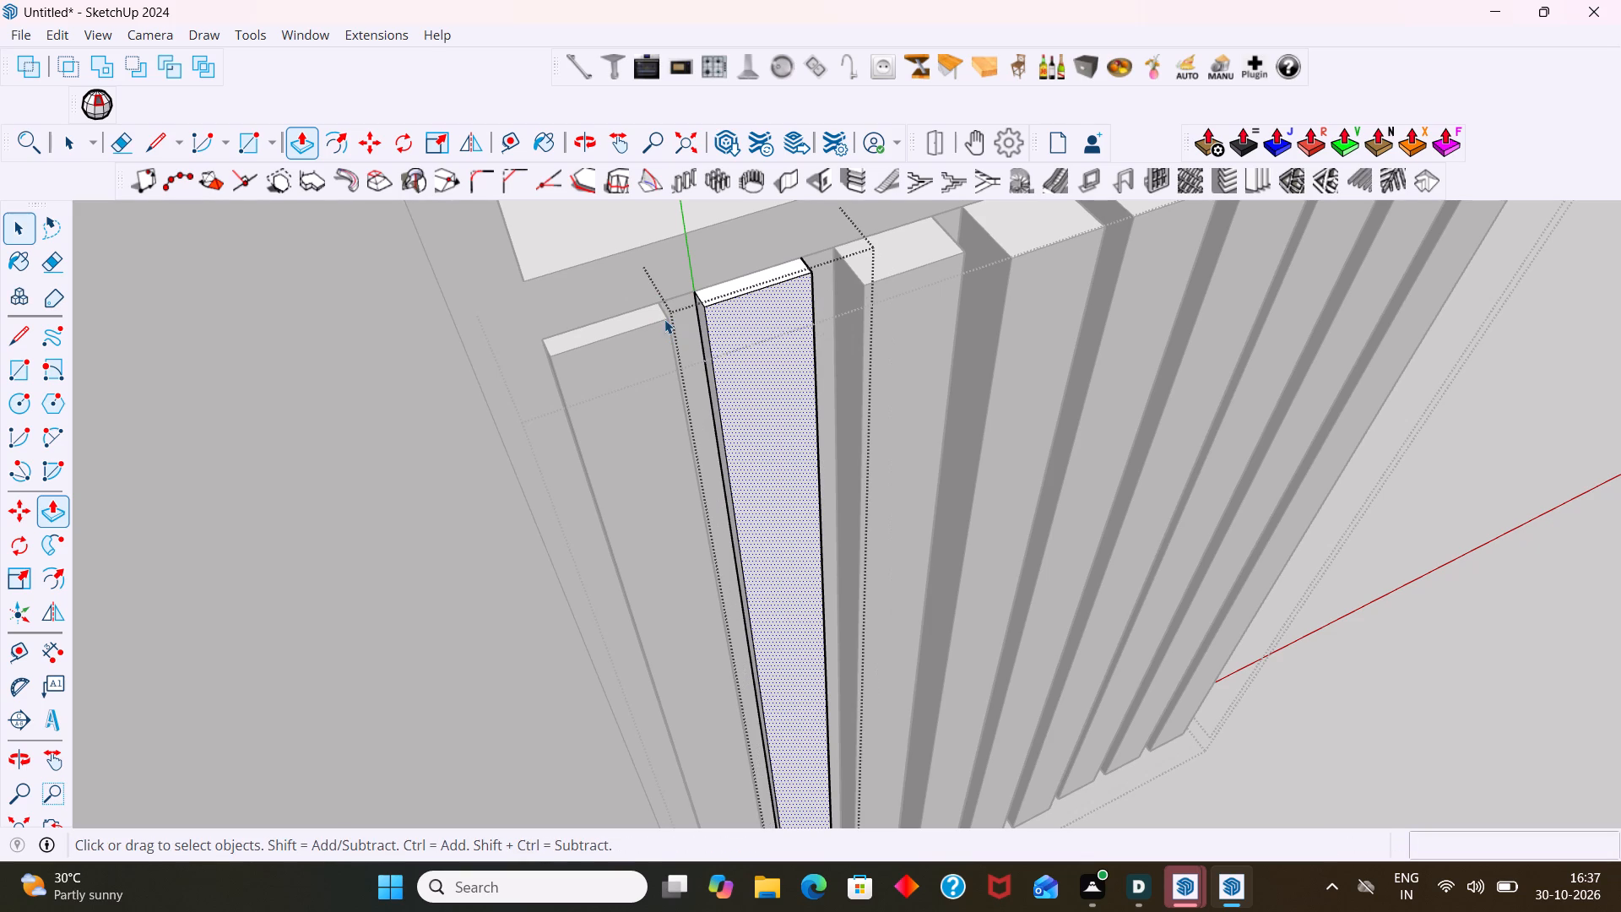
click(1504, 478)
Open the third strip's group, push its face back by the same distance as the second strip's, and close the strip group.
scroll(879, 338, up, 2)
click(881, 338)
click(904, 335)
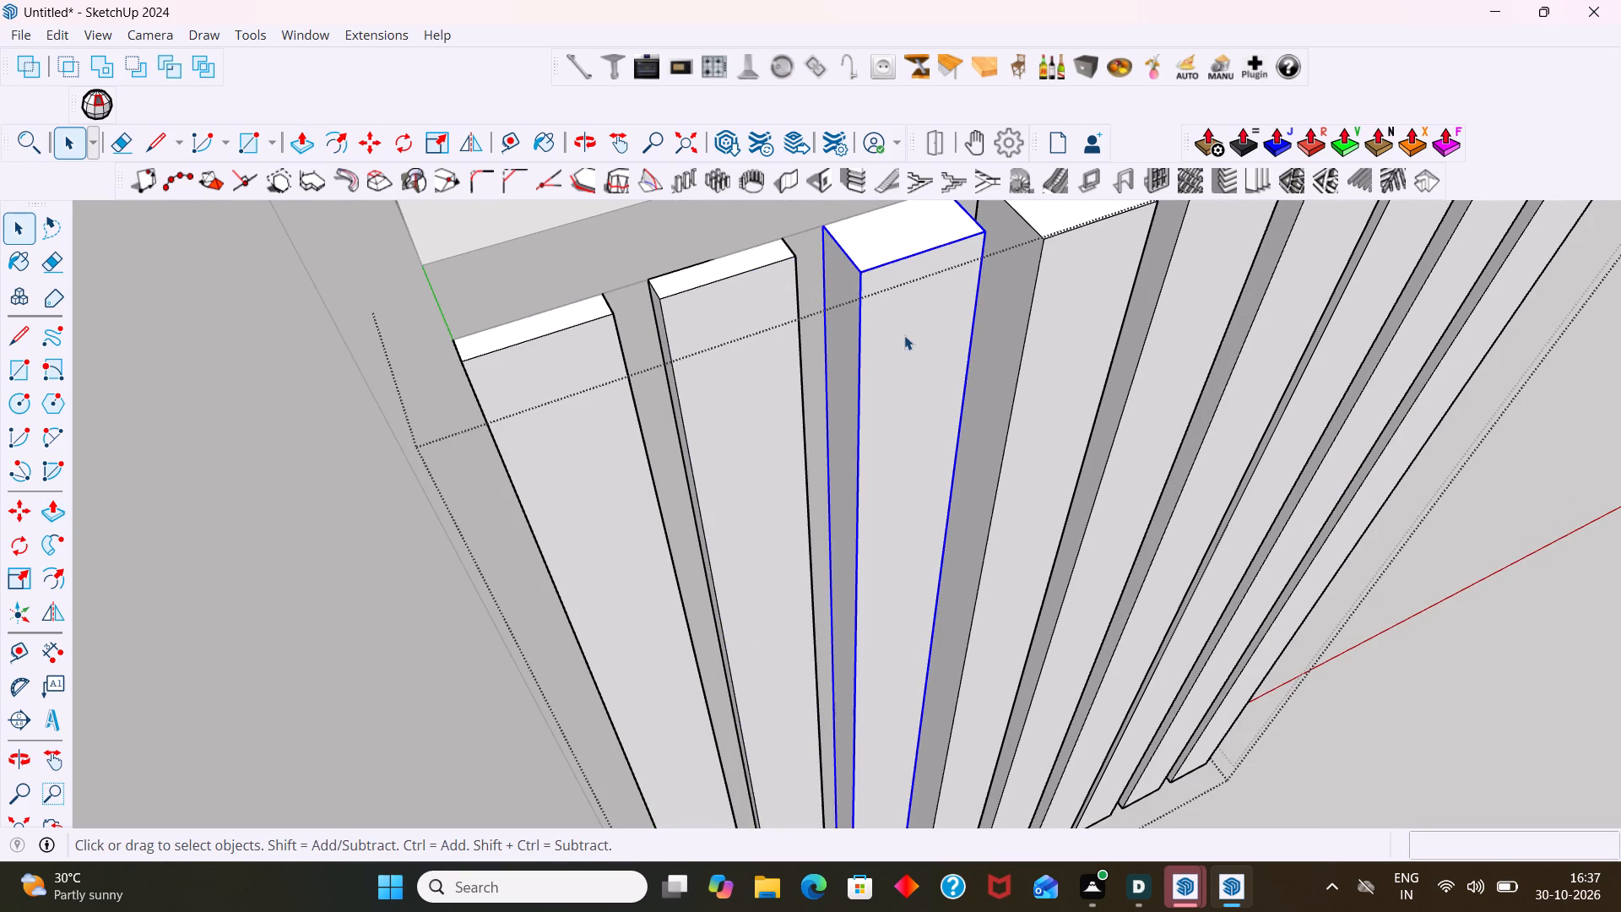
triple_click(921, 345)
click(922, 353)
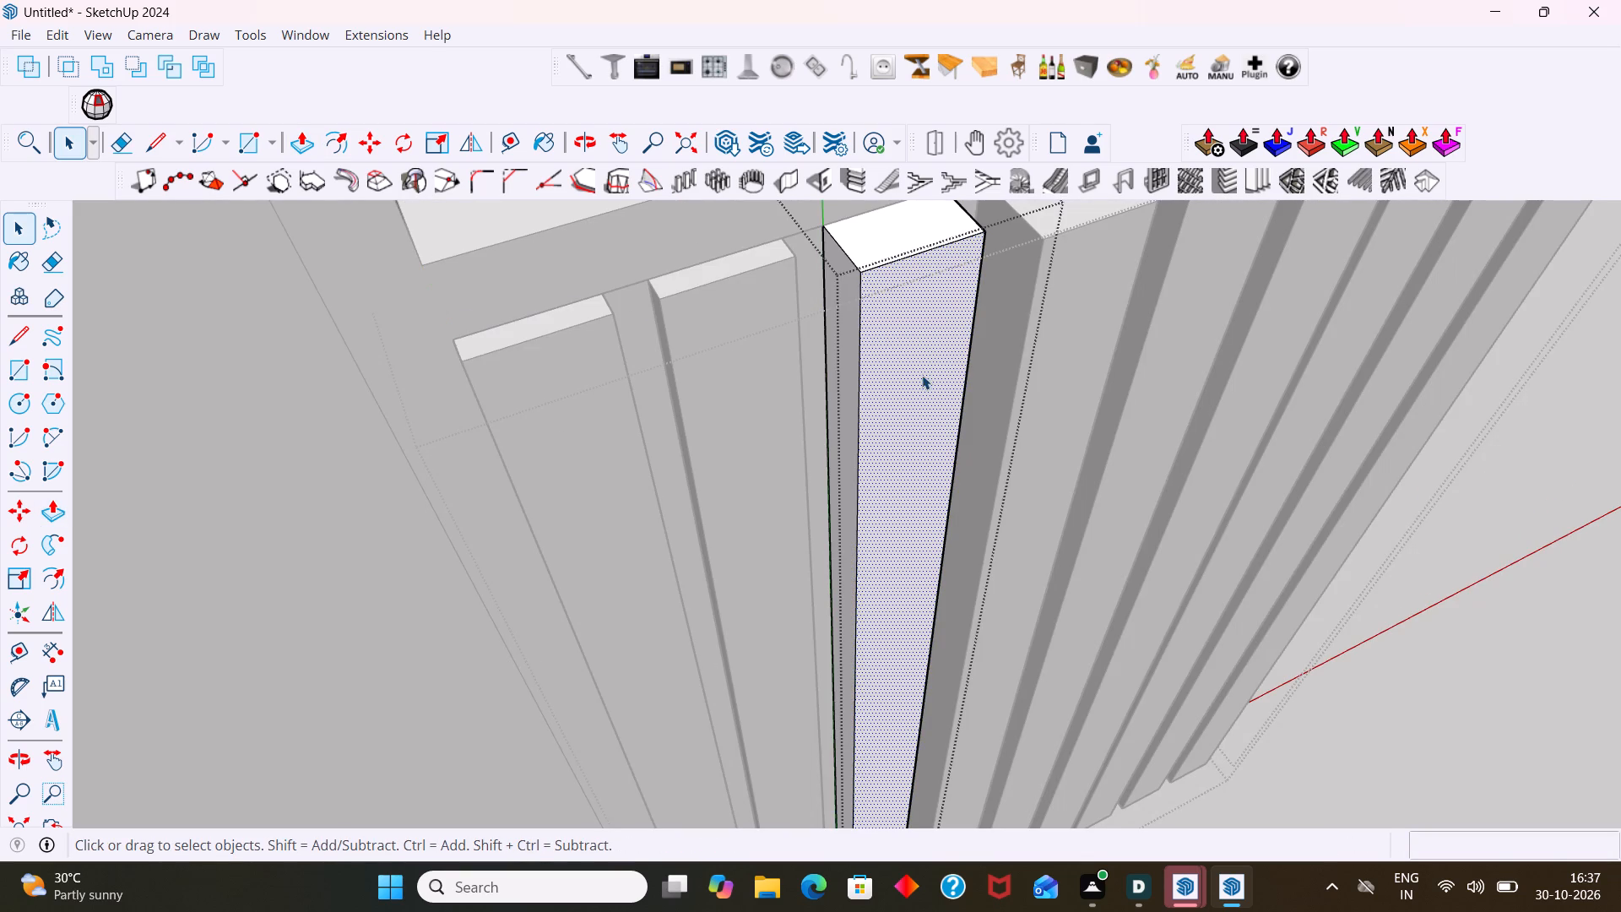
key(p)
double_click(922, 375)
key(space)
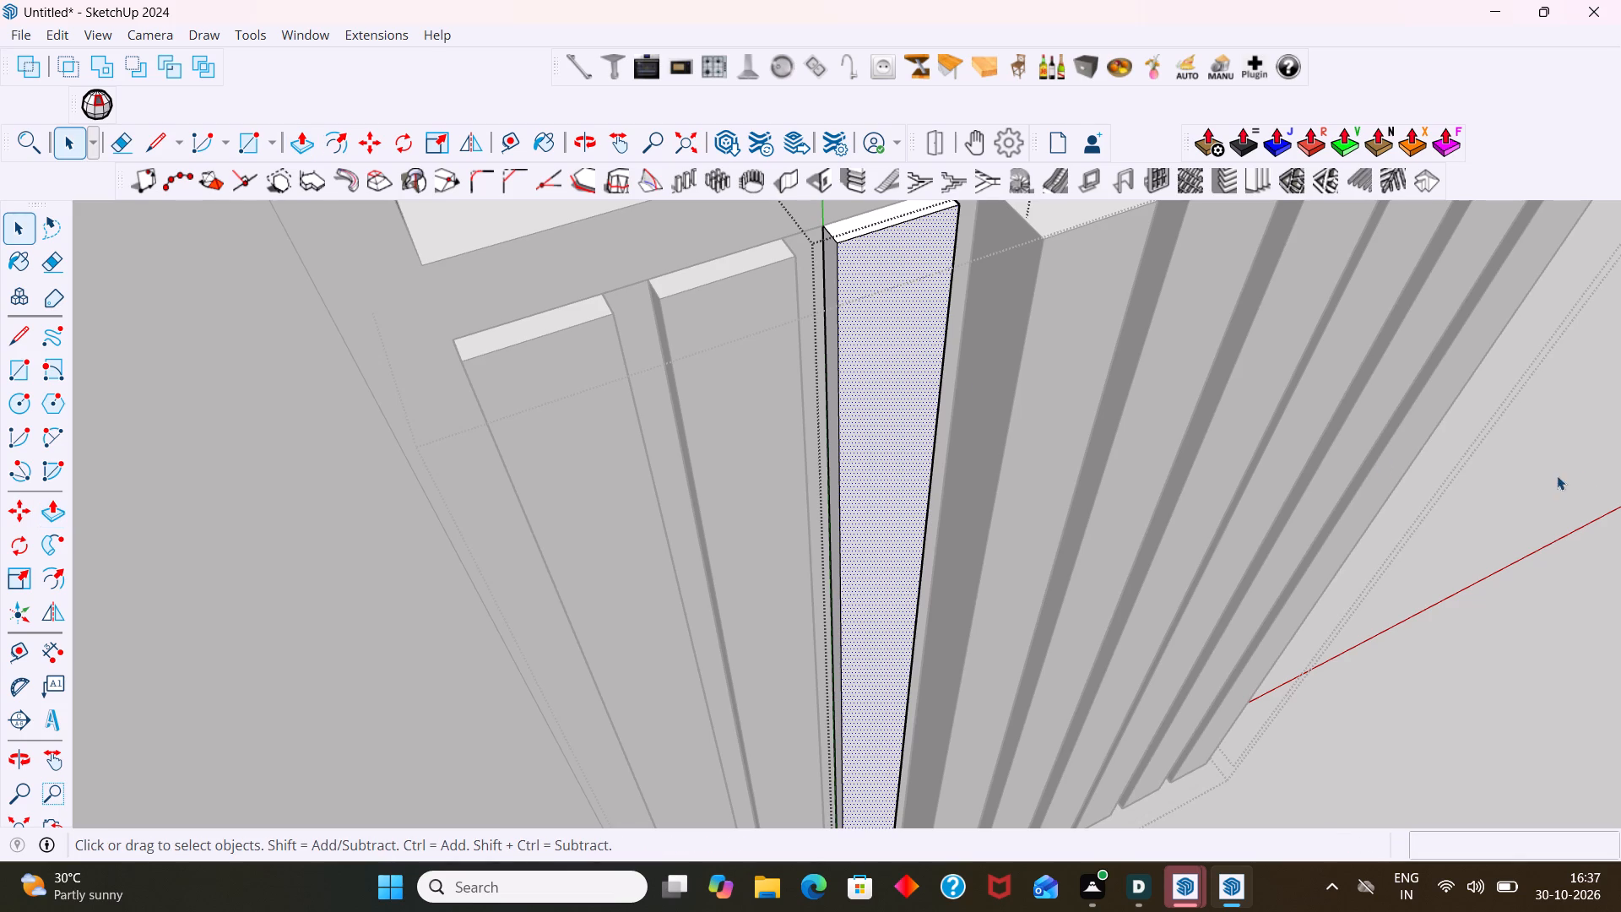
click(1585, 475)
Open the fourth strip's group, push its face back, the last 8 mm to the third strip's front corner, and close the strip group.
scroll(1537, 472, down, 2)
shift+middle_drag(1444, 496, 933, 573)
scroll(541, 499, down, 7)
shift+middle_drag(516, 529, 659, 518)
scroll(628, 509, up, 4)
triple_click(604, 506)
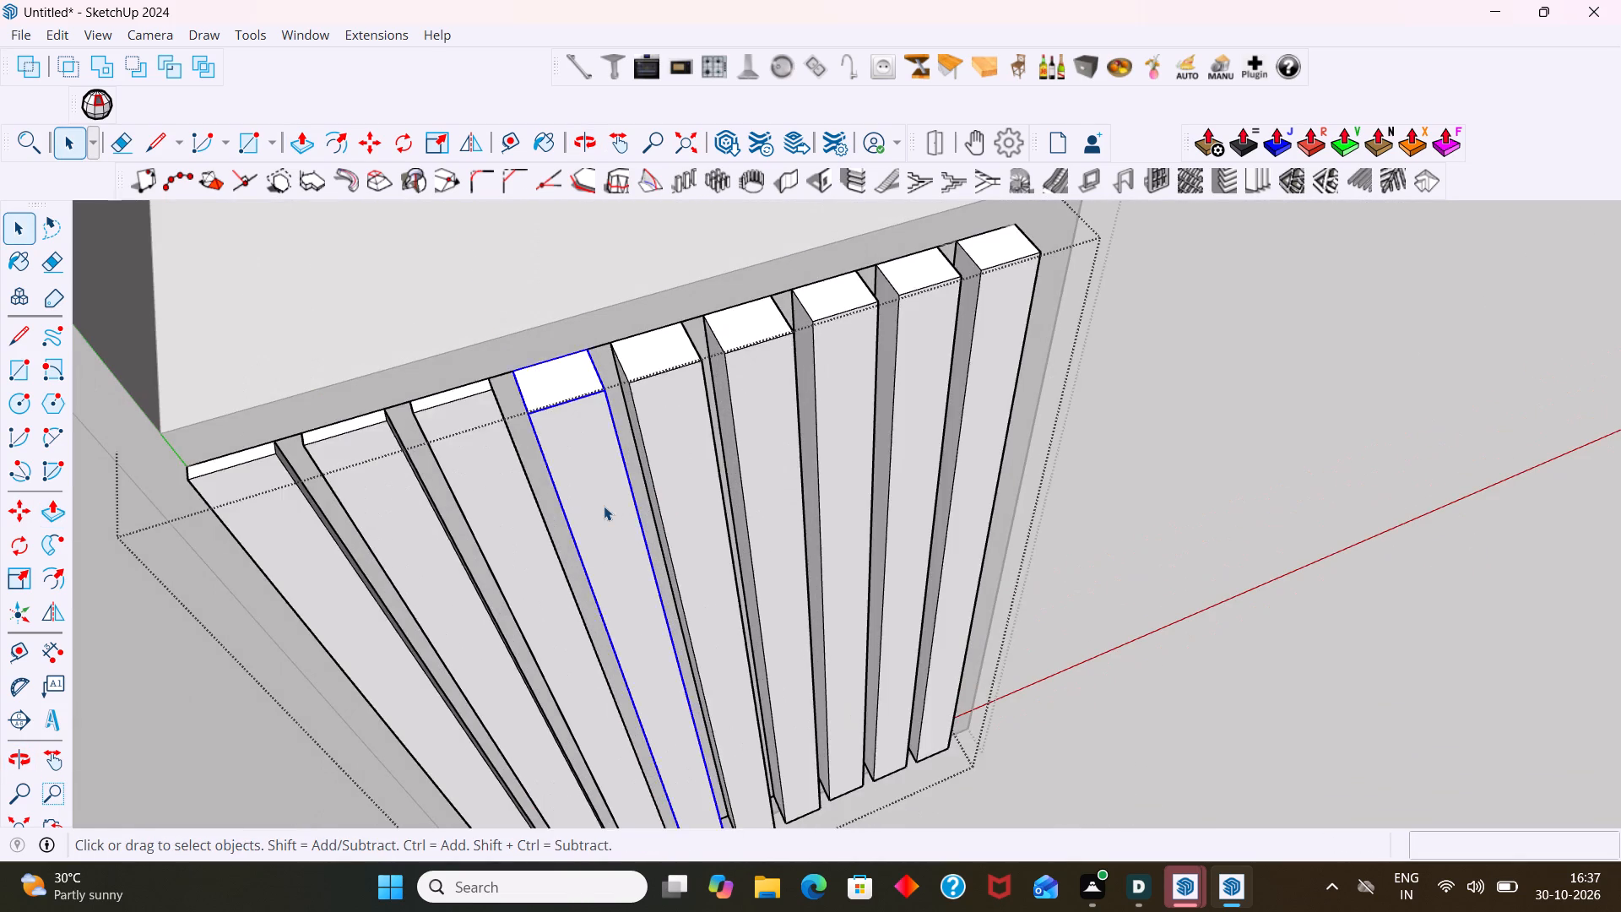
click(603, 511)
key(p)
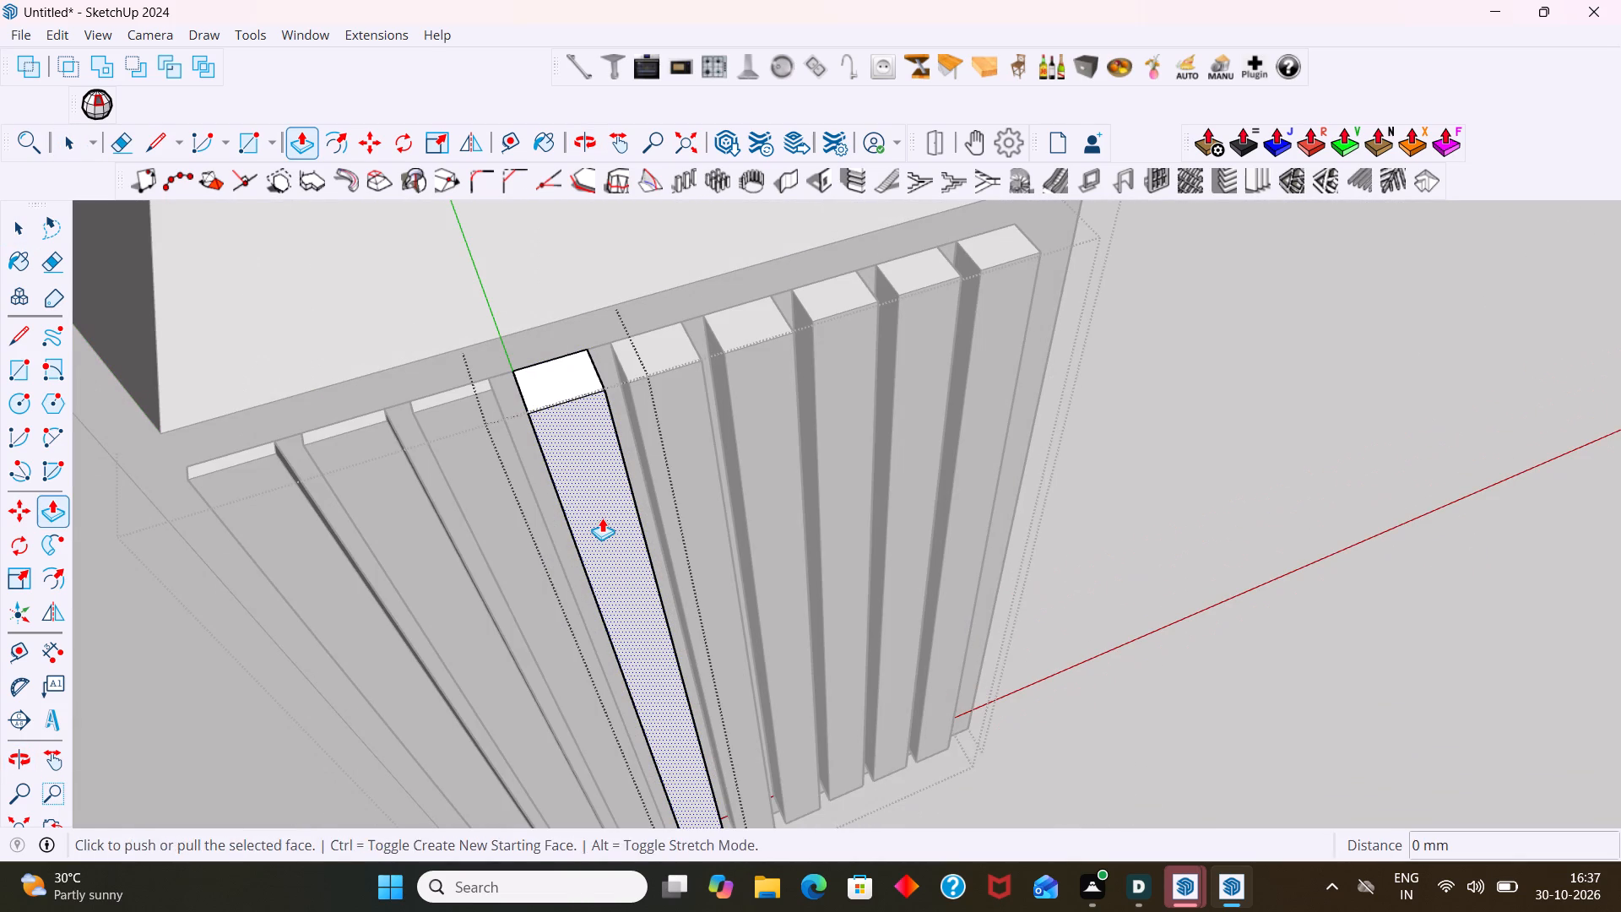
double_click(602, 518)
click(602, 518)
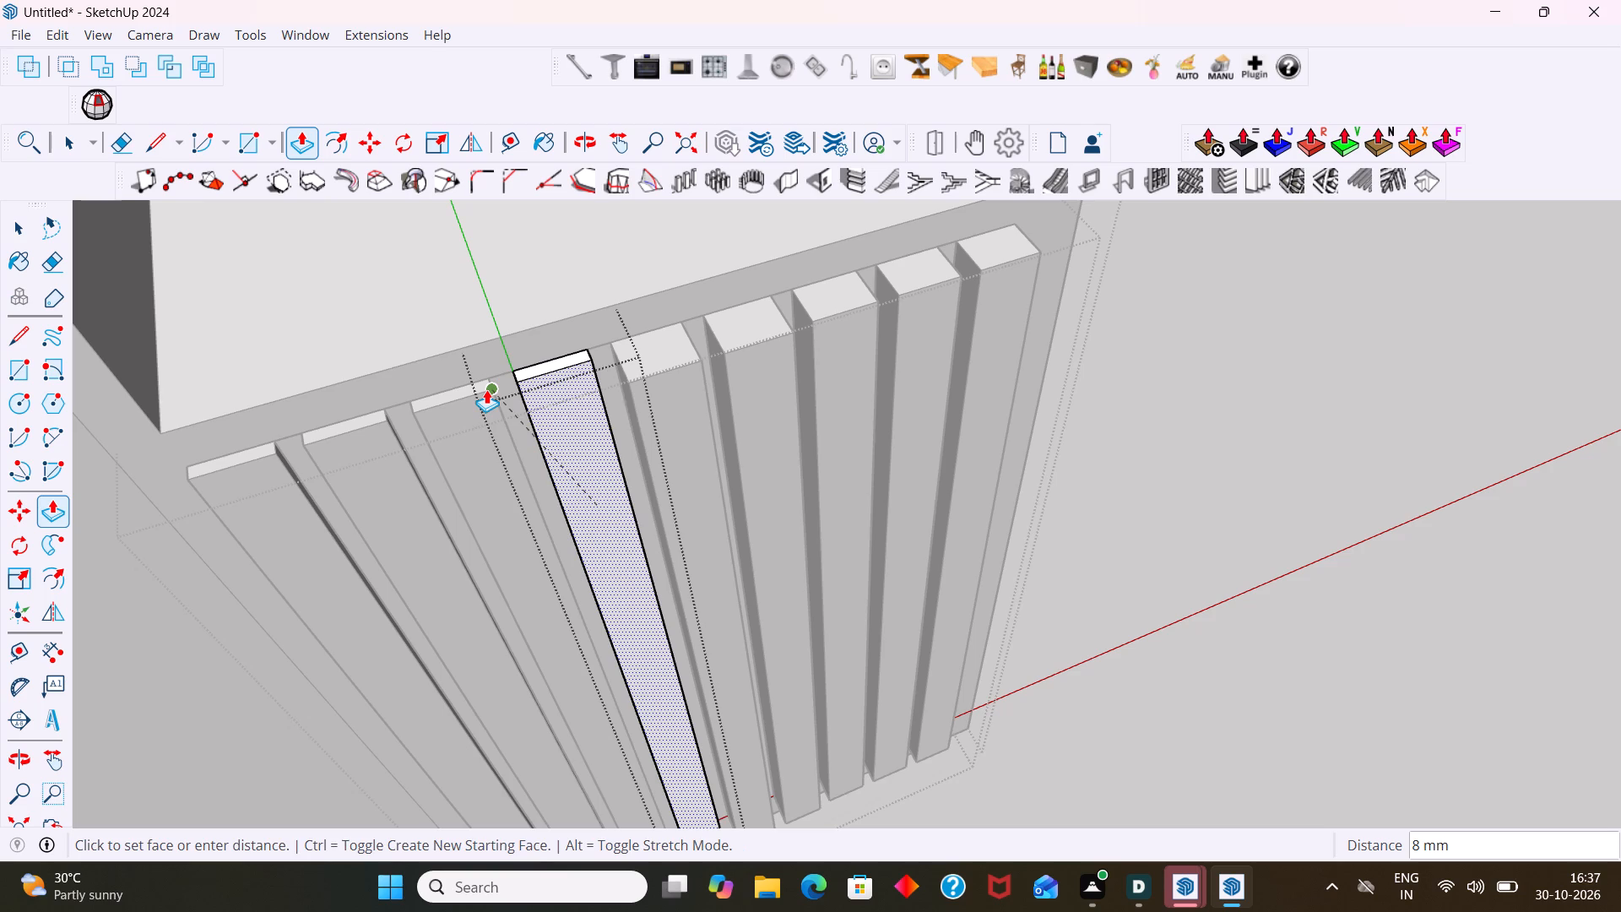
click(486, 389)
key(space)
click(1223, 439)
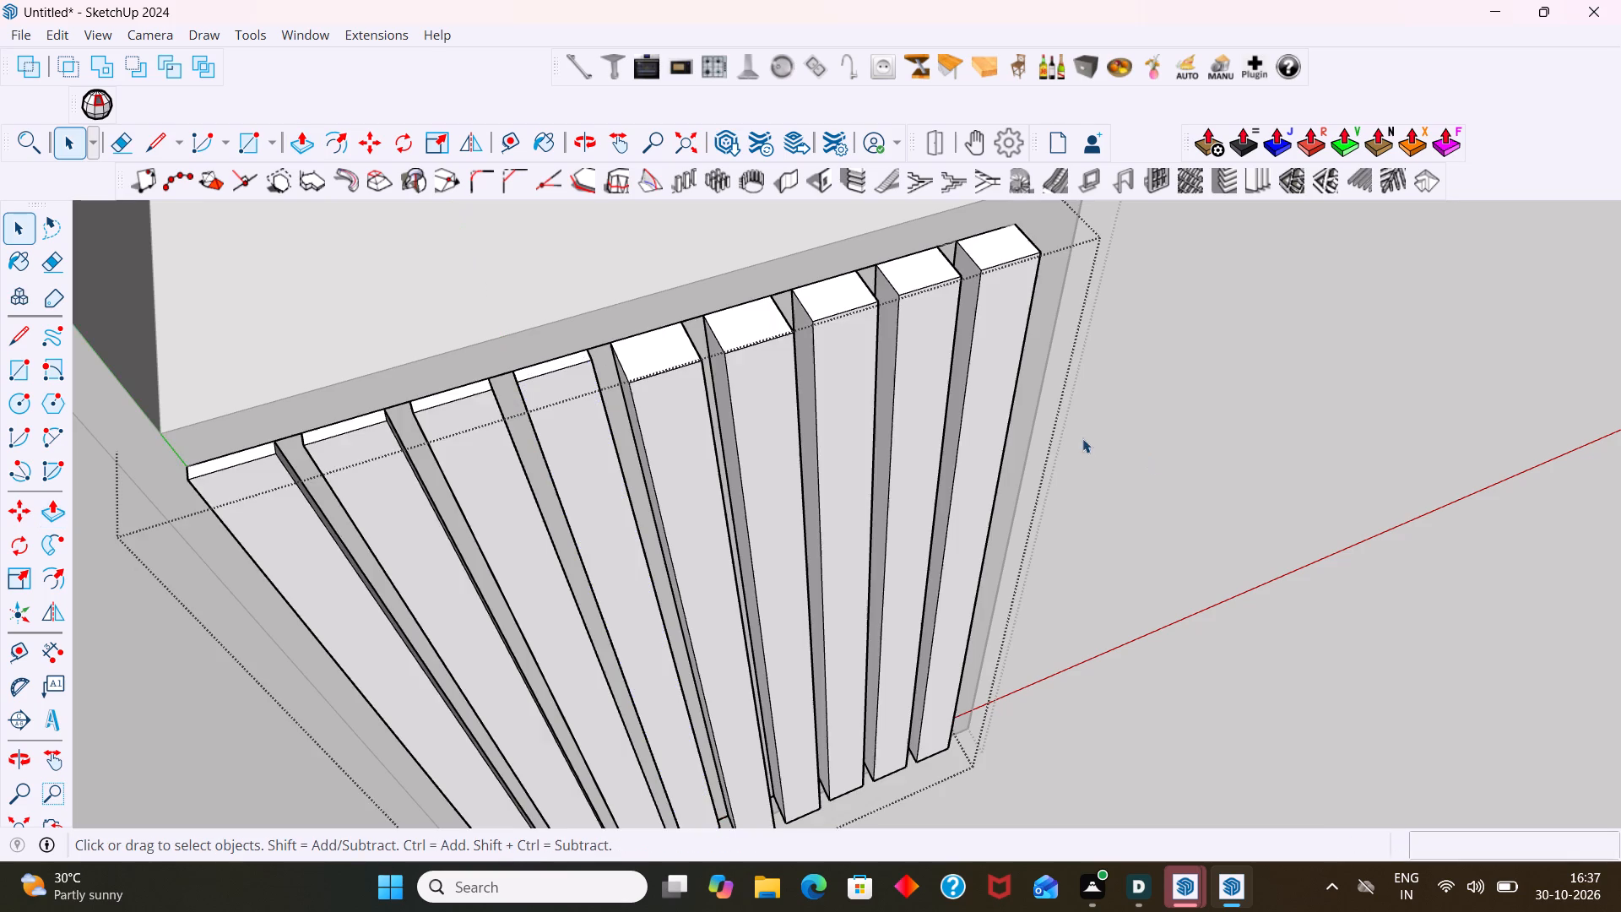
Open the fifth strip's group, push its face back 19 mm to the fourth strip's front corner, and close the strip group.
scroll(798, 400, down, 4)
middle_drag(707, 414, 810, 426)
scroll(713, 441, up, 5)
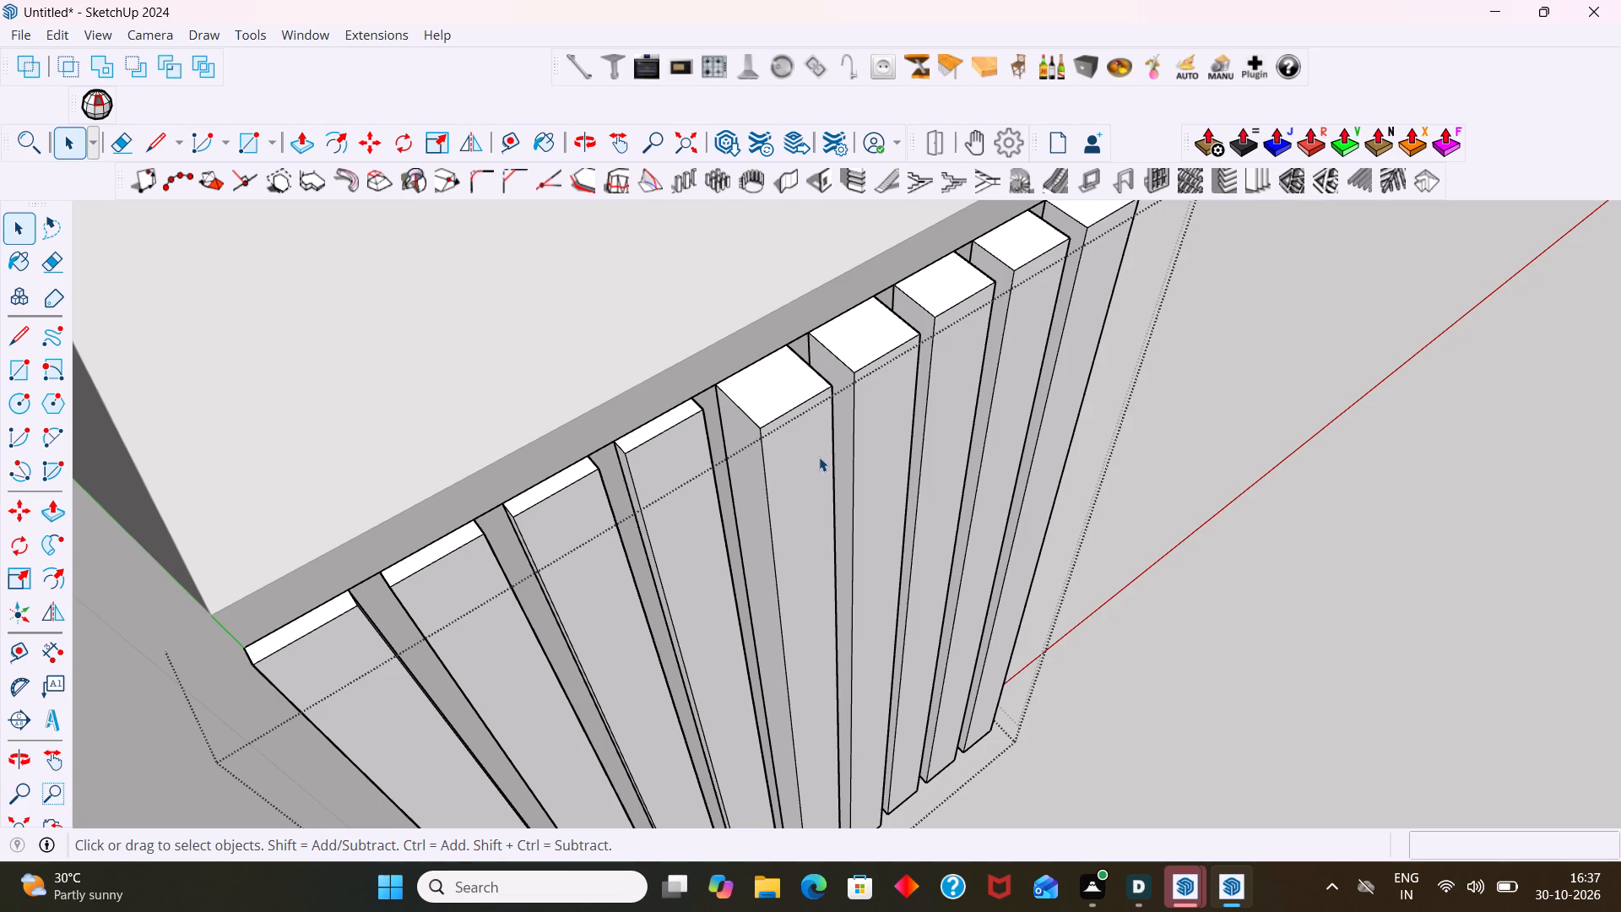
click(786, 475)
double_click(786, 475)
click(796, 478)
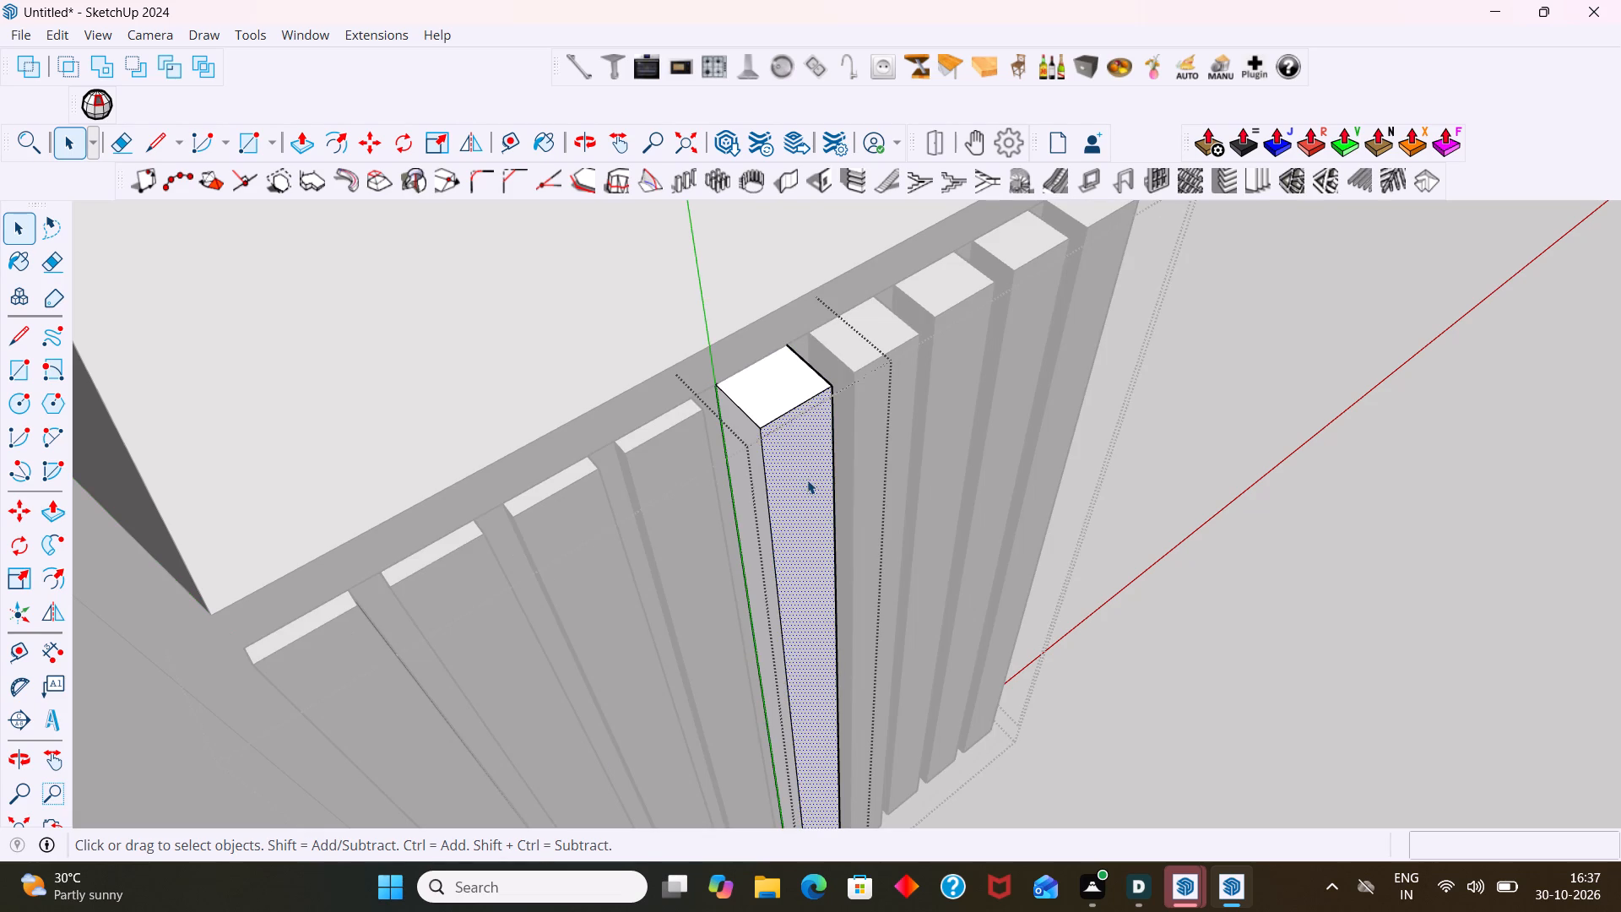
key(p)
click(807, 480)
click(700, 409)
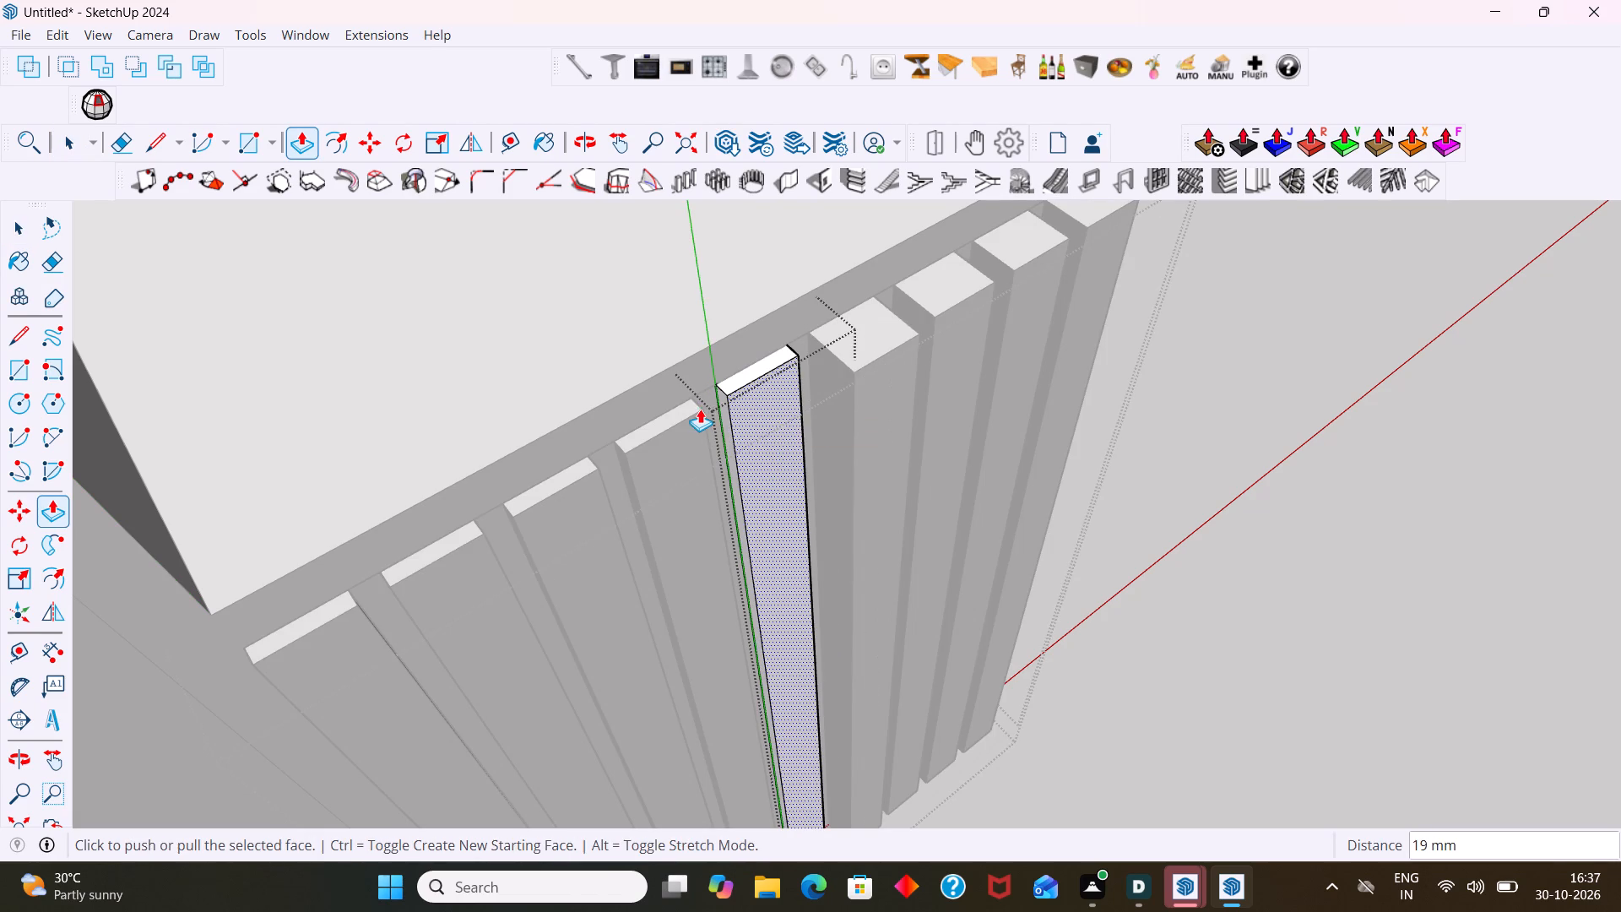
key(space)
click(1181, 484)
Open the sixth strip's group, push its face back 19 mm to the fifth strip's front corner, and close the strip group.
scroll(926, 419, up, 3)
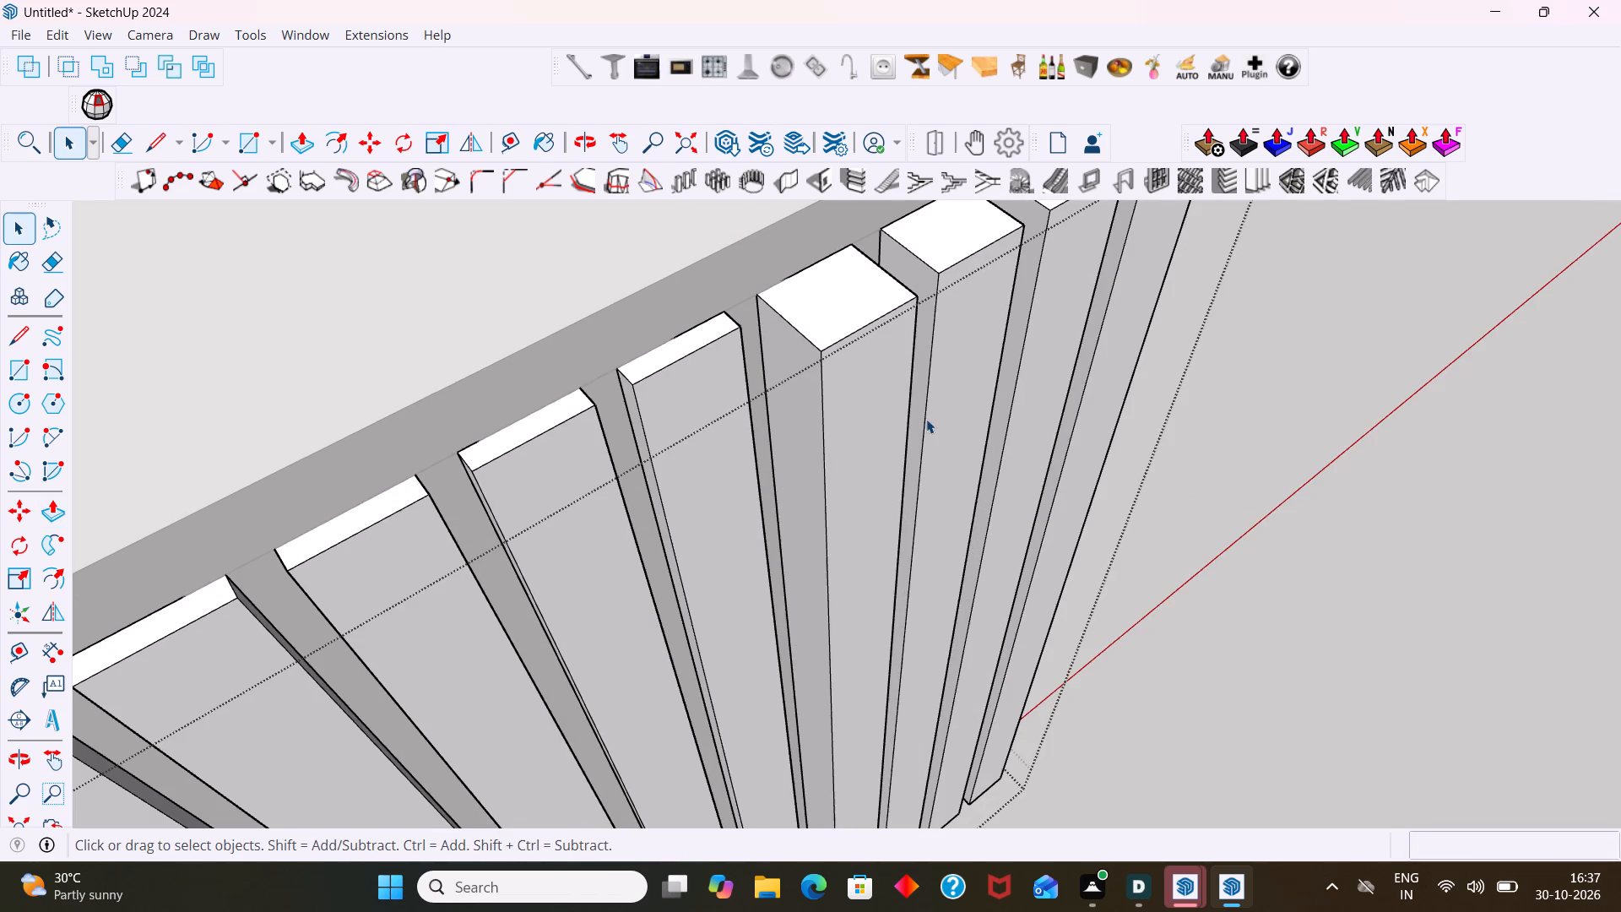
triple_click(864, 425)
click(872, 434)
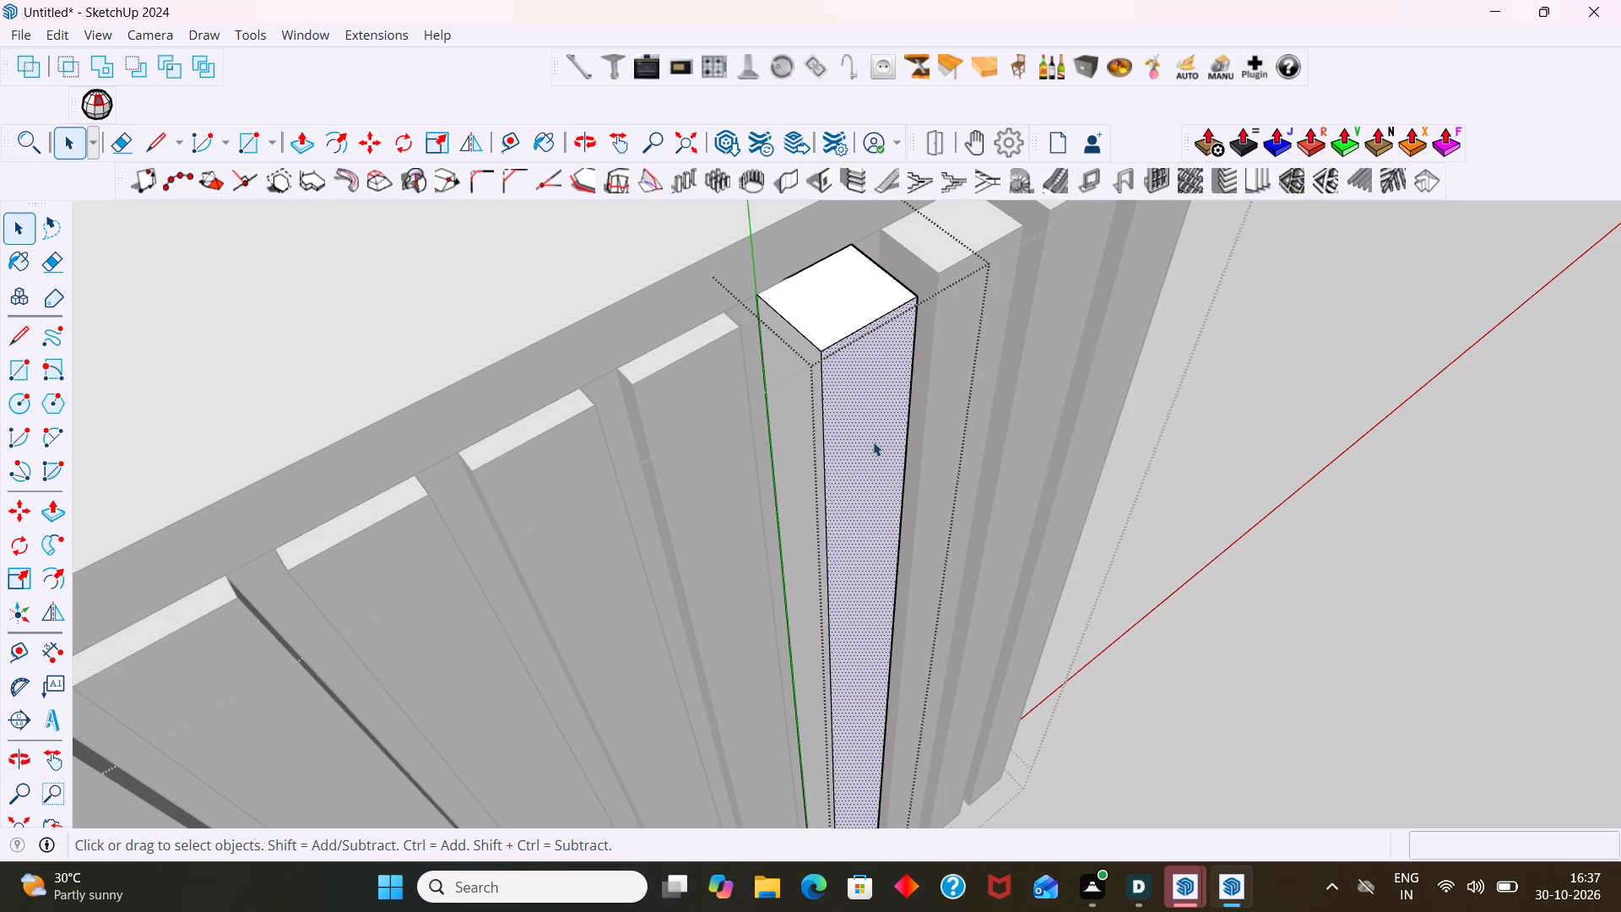
key(p)
click(873, 442)
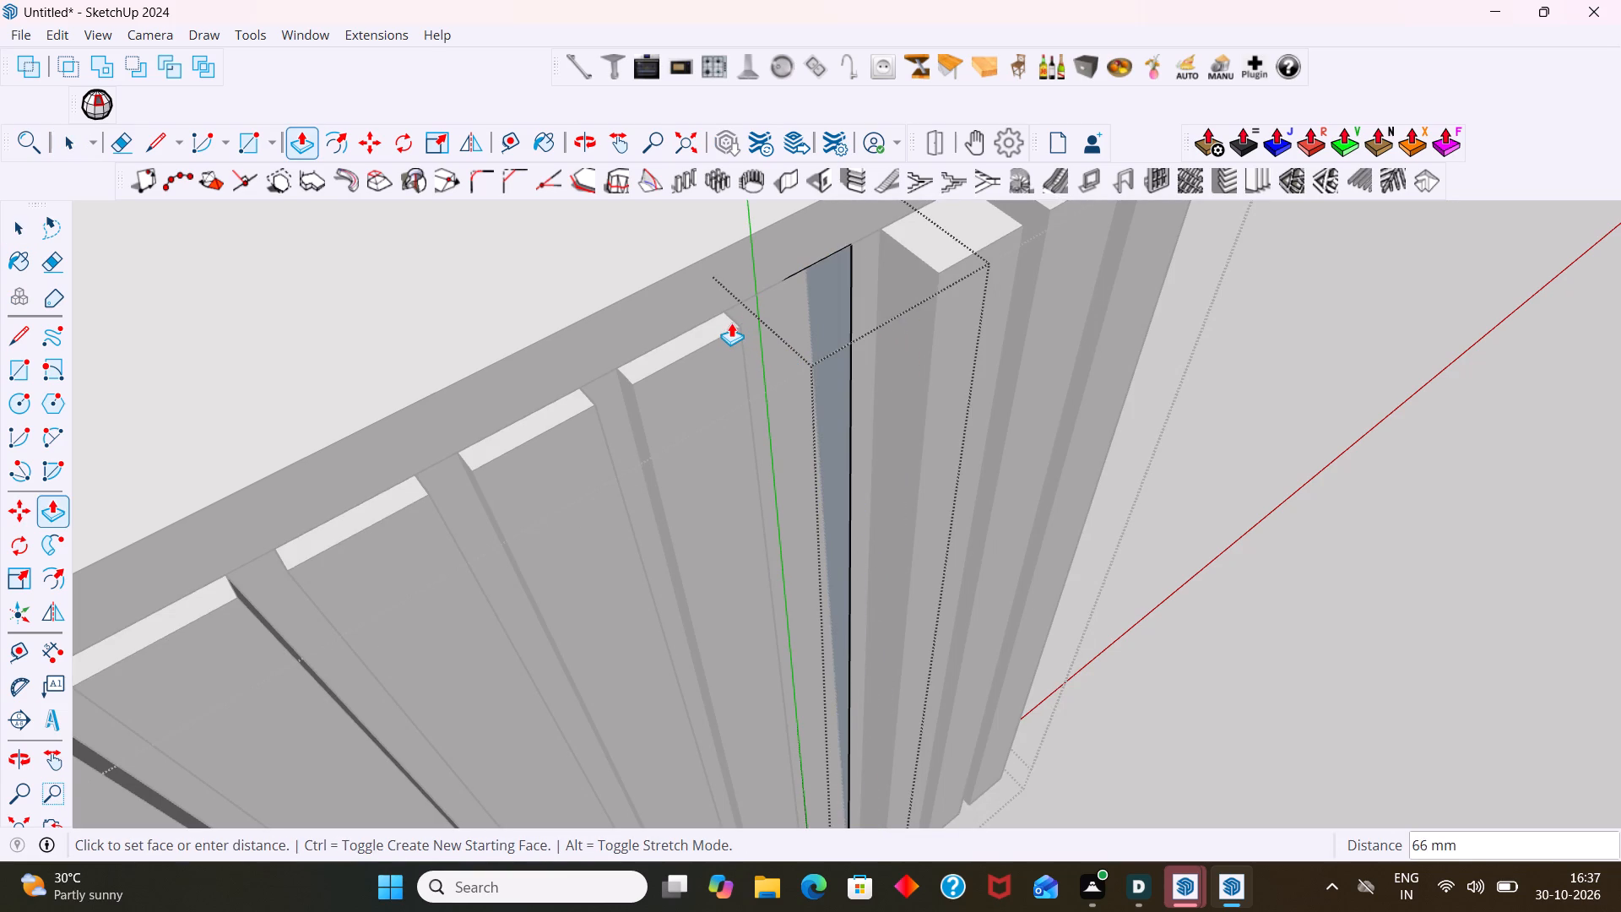
scroll(738, 321, up, 3)
click(732, 325)
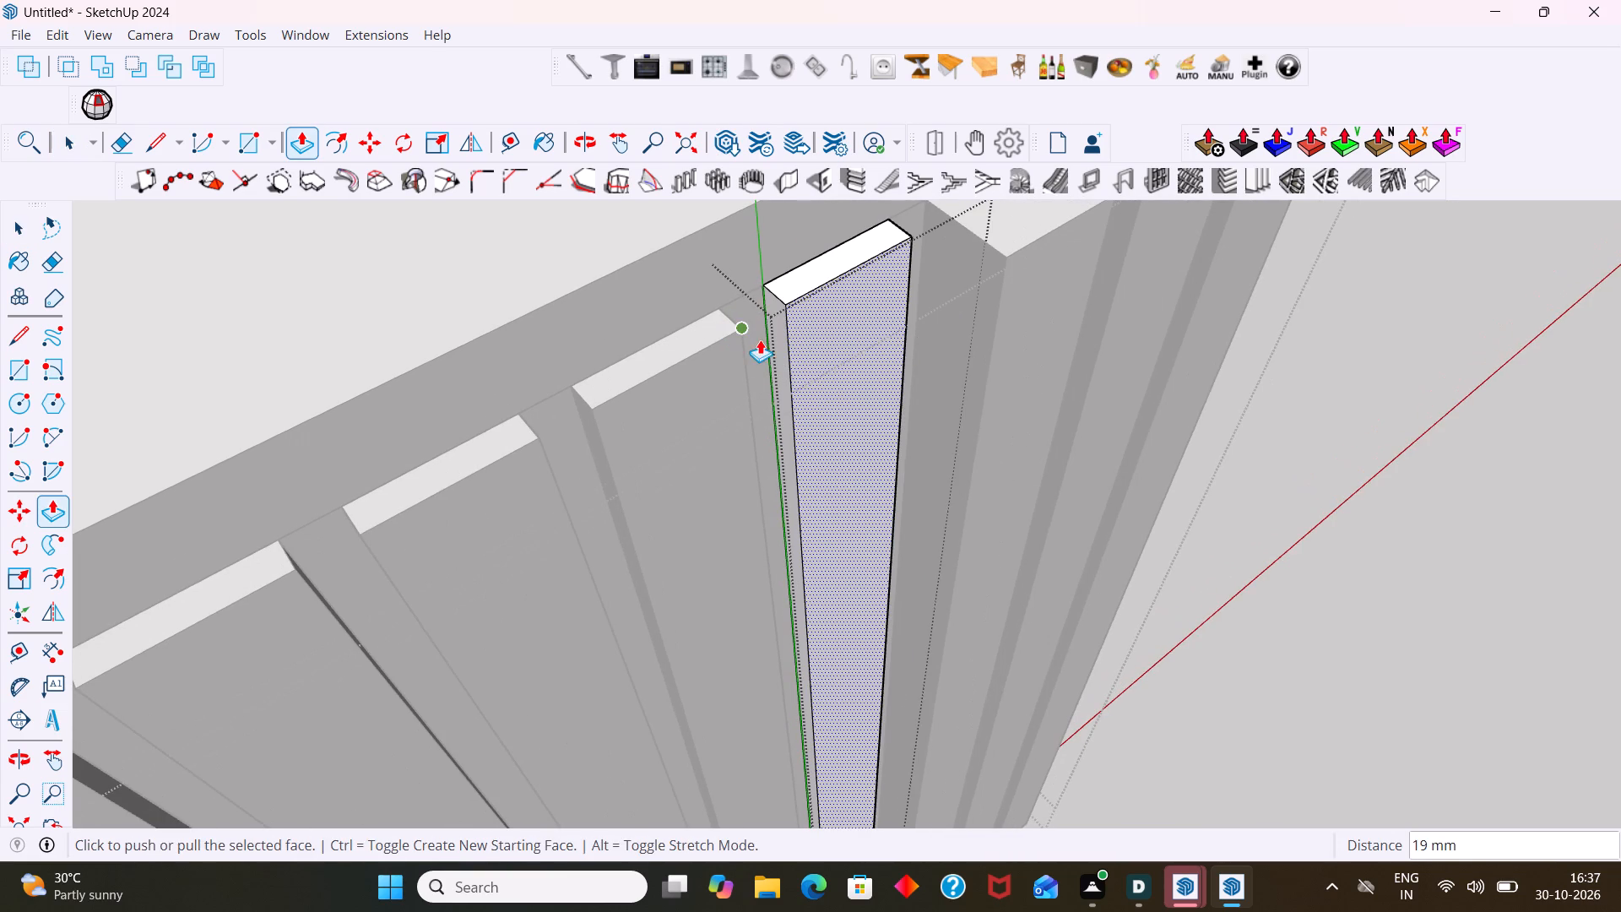
key(space)
click(1340, 457)
Open the seventh strip's group, push its face back 16 mm to the sixth strip's front corner, and close the strip group.
scroll(1310, 451, down, 7)
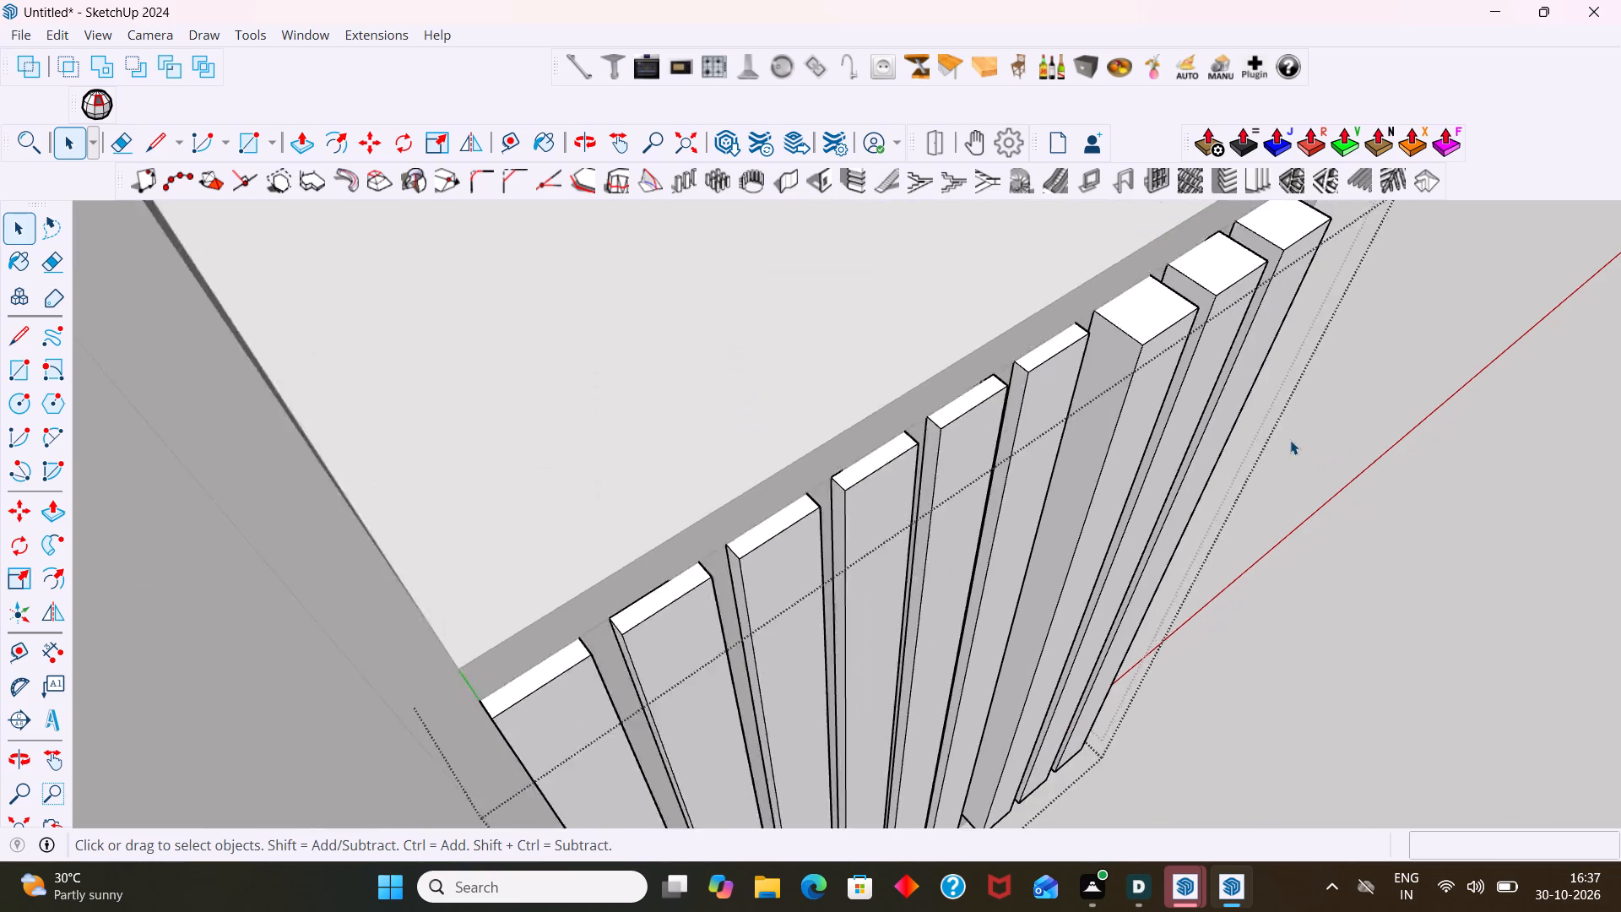
scroll(1290, 440, down, 4)
middle_drag(1241, 449, 1240, 439)
scroll(1185, 412, up, 3)
click(1210, 390)
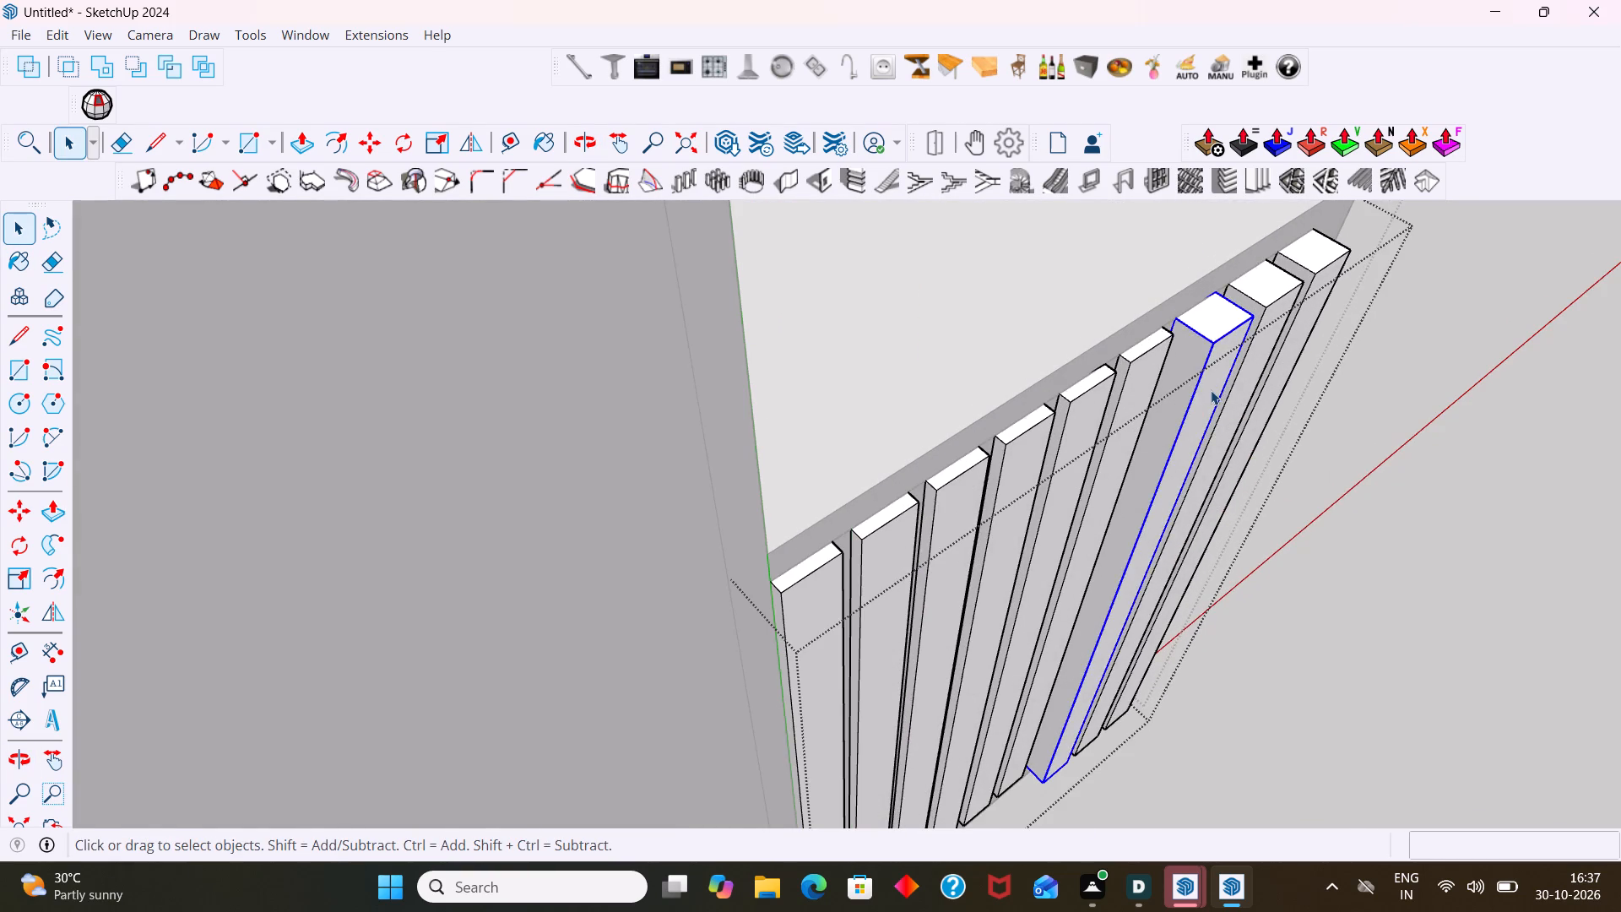
click(1211, 390)
click(1211, 390)
click(1211, 390)
click(1203, 400)
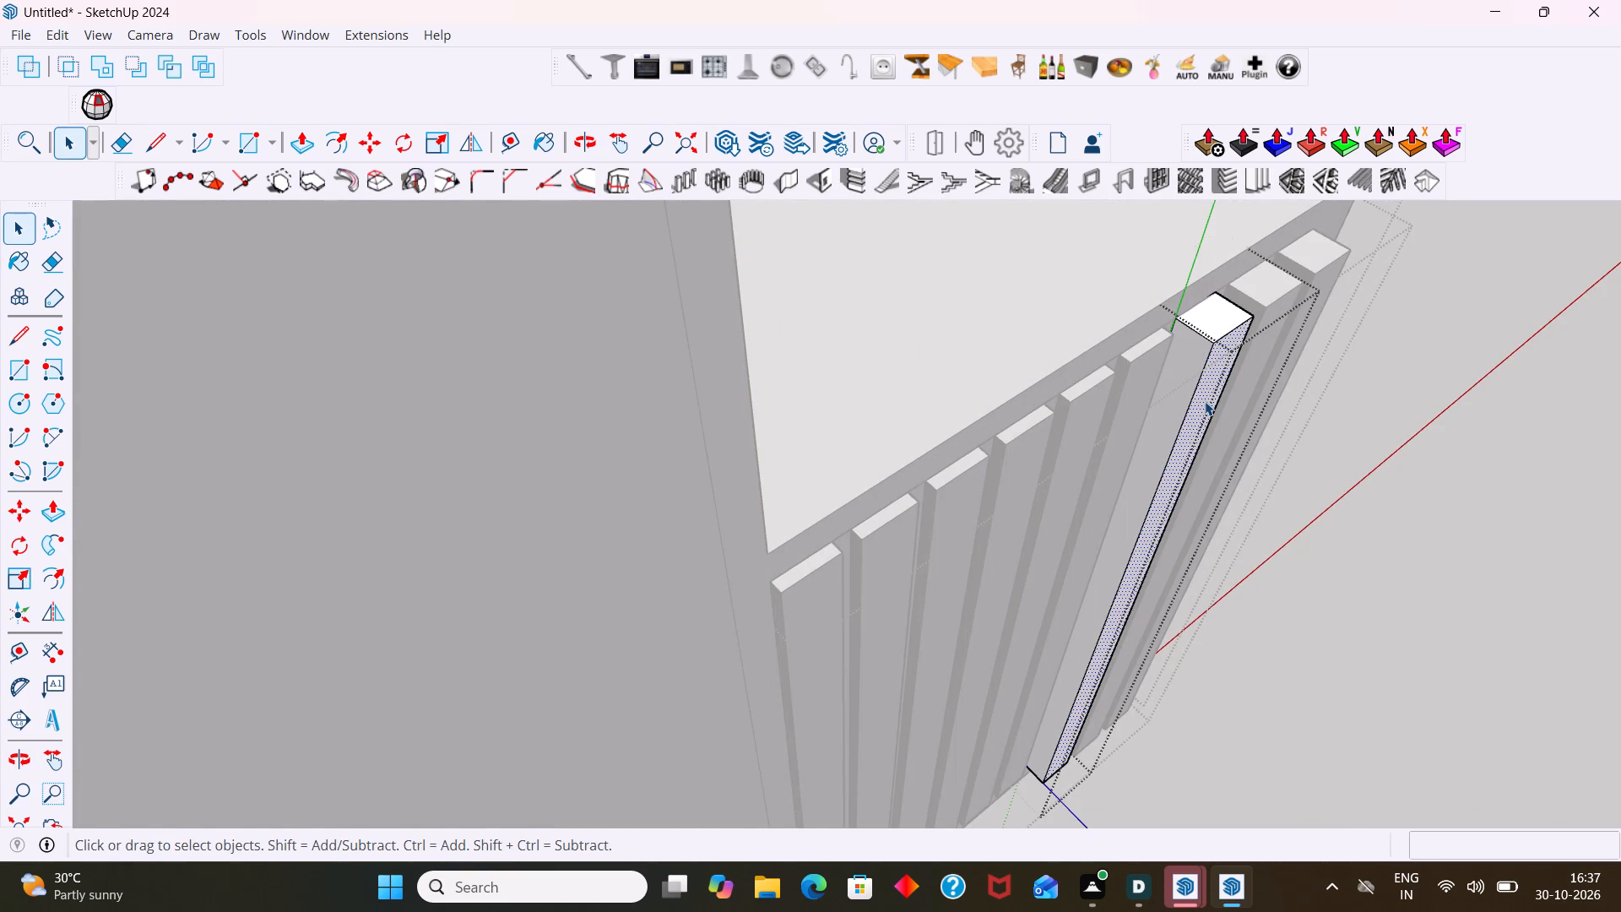
key(p)
click(1205, 401)
click(1173, 333)
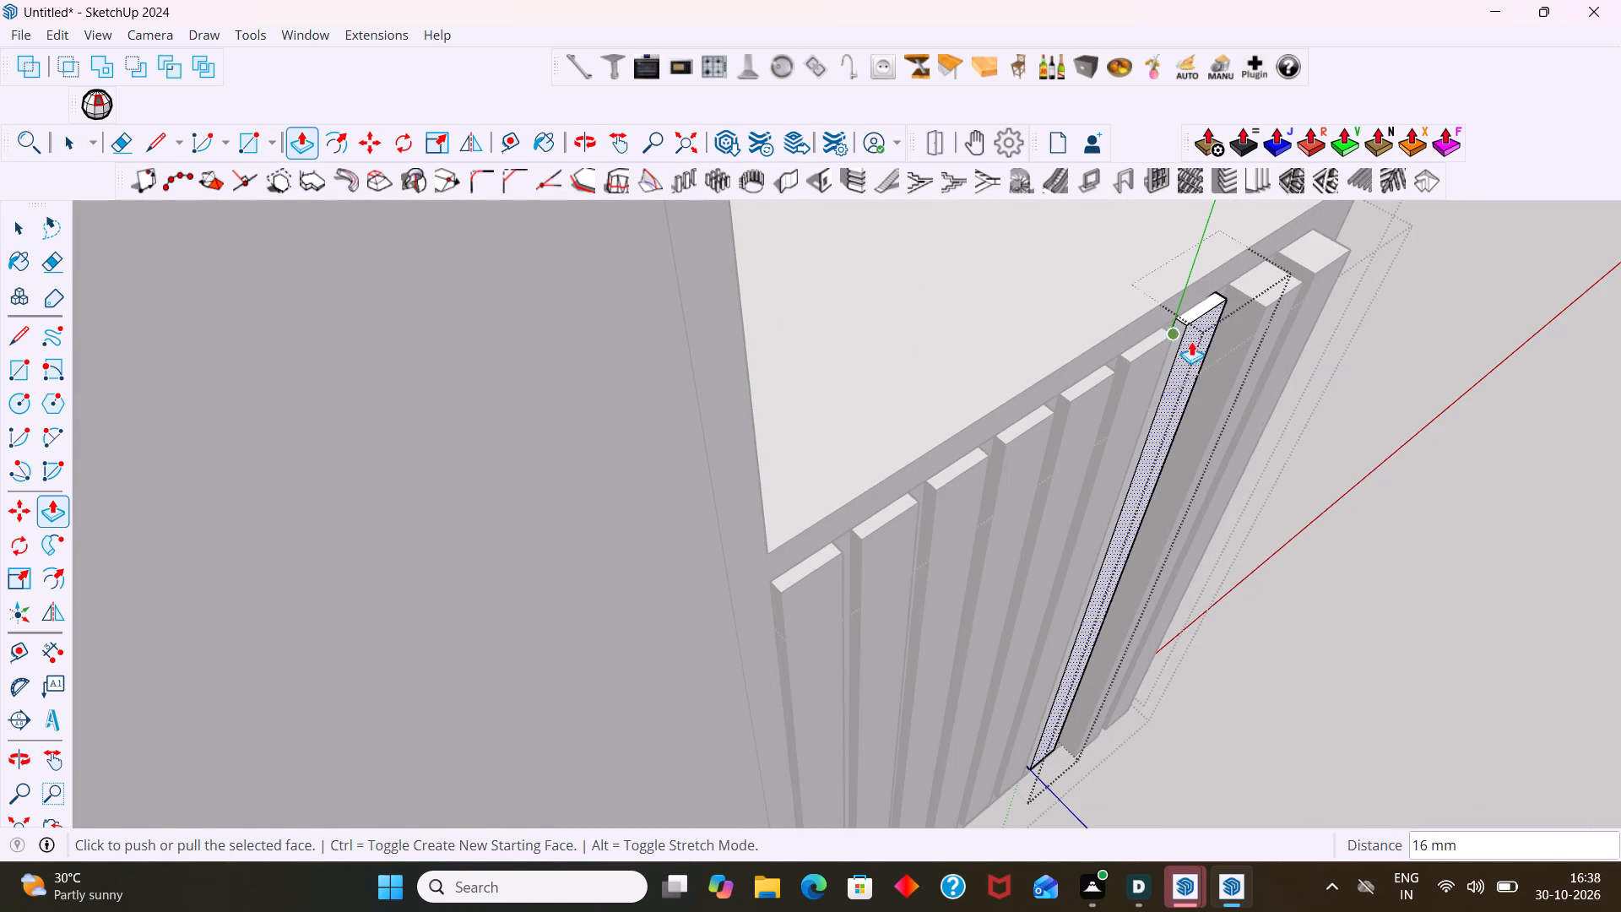
key(space)
click(1433, 391)
Open the eighth strip's group, push its face back by the same distance as the seventh strip's, and close the strip group.
scroll(1423, 381, down, 1)
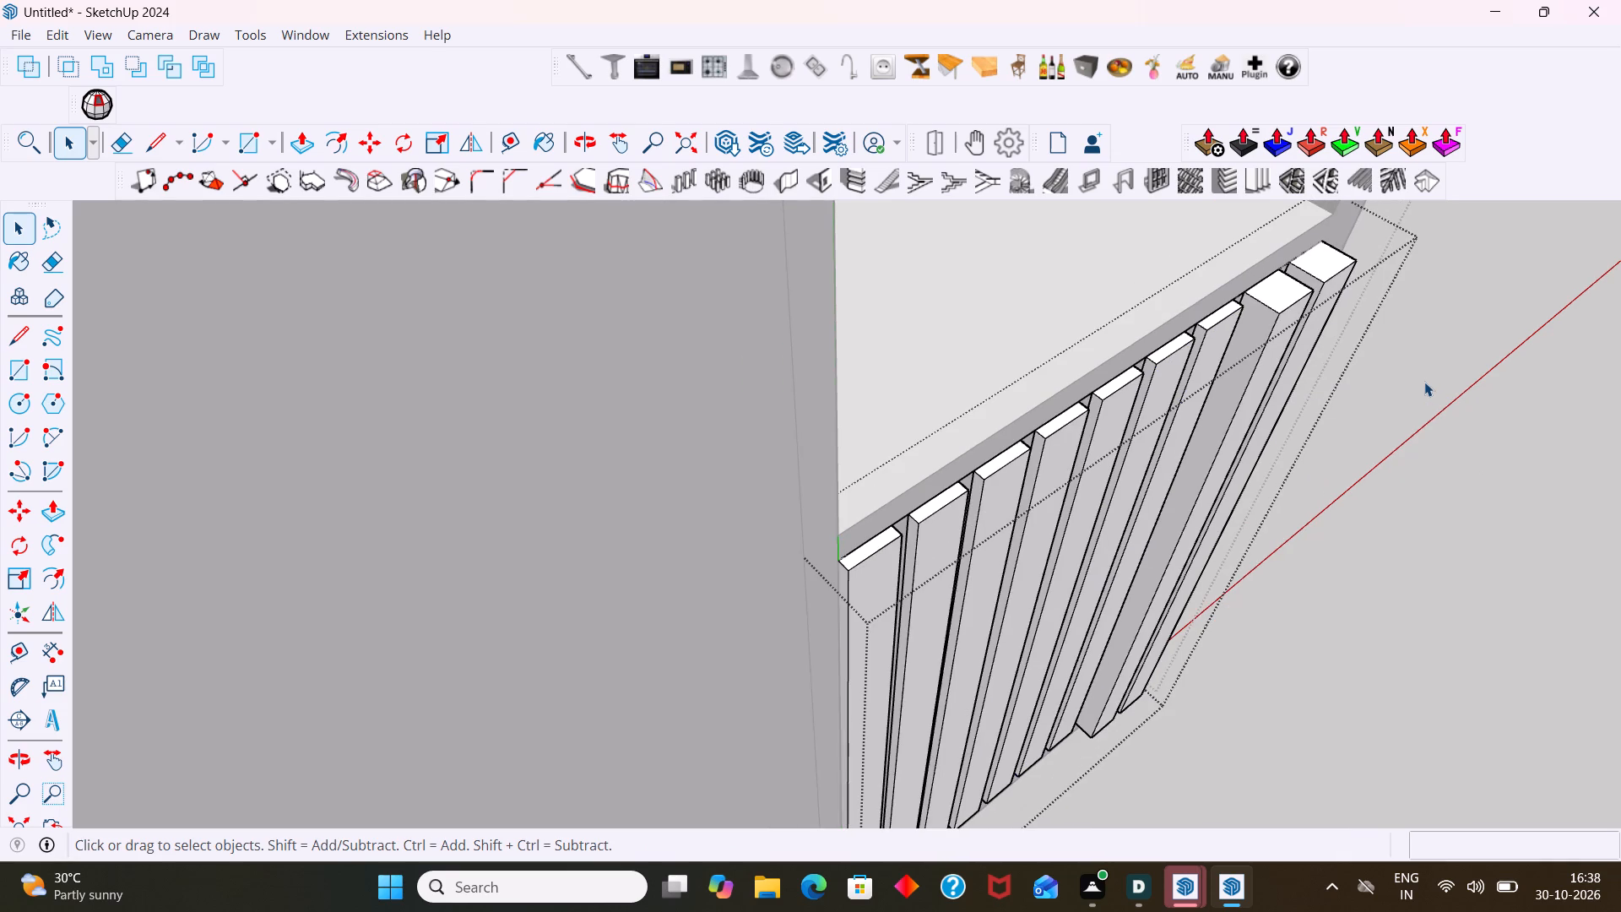
middle_drag(1422, 381, 1060, 373)
scroll(968, 360, up, 6)
click(961, 357)
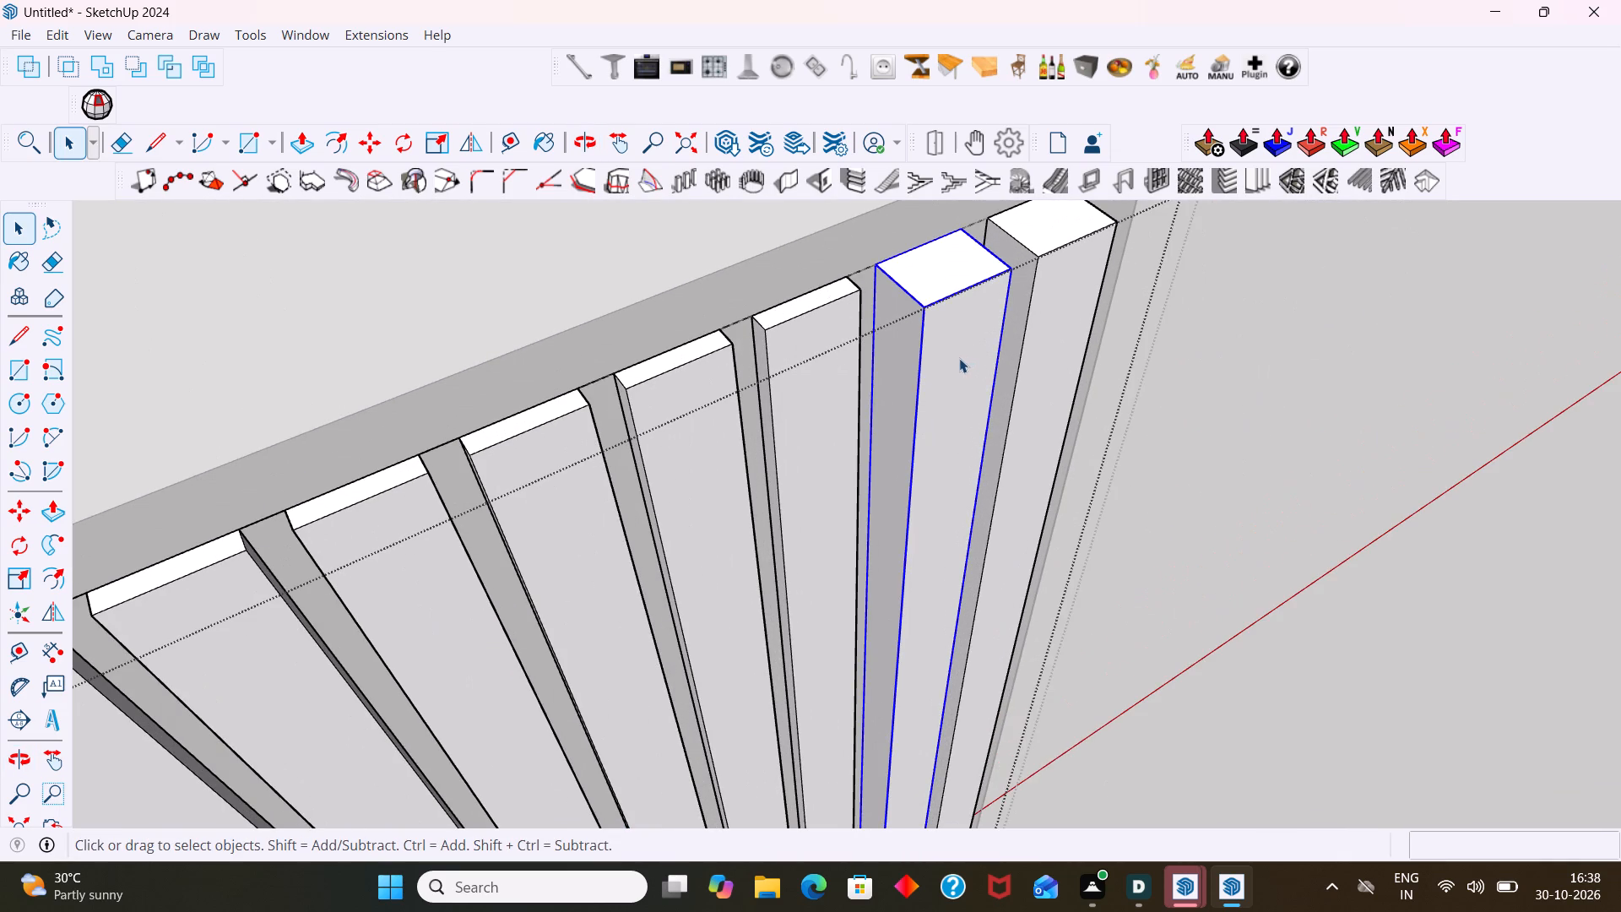
double_click(959, 361)
double_click(978, 380)
triple_click(966, 388)
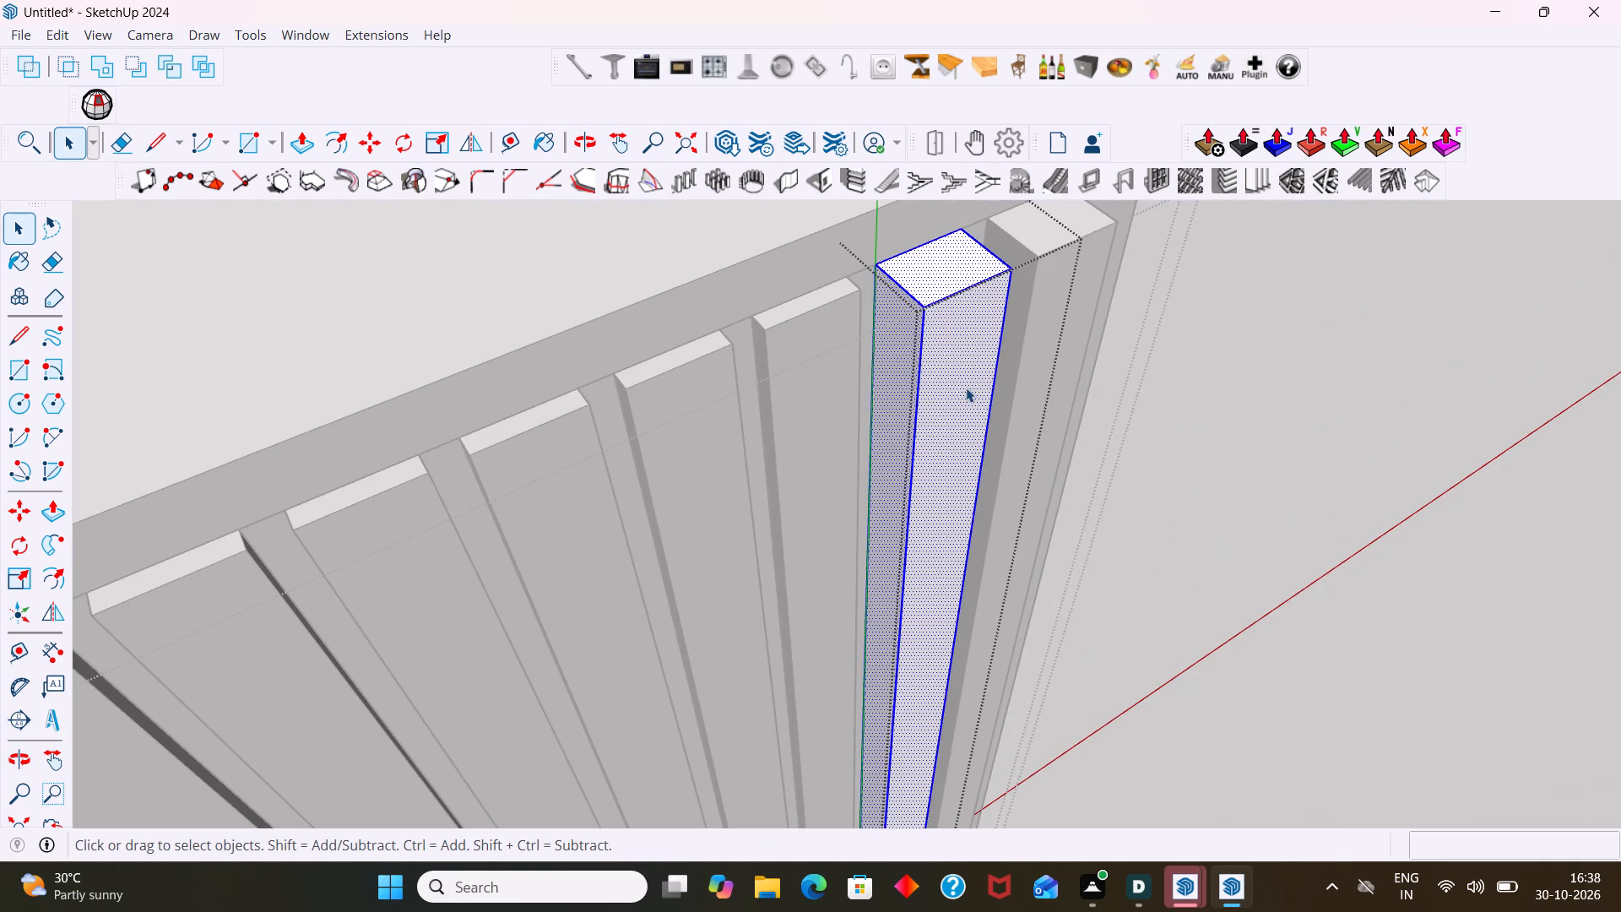
click(965, 388)
click(966, 404)
key(p)
double_click(967, 405)
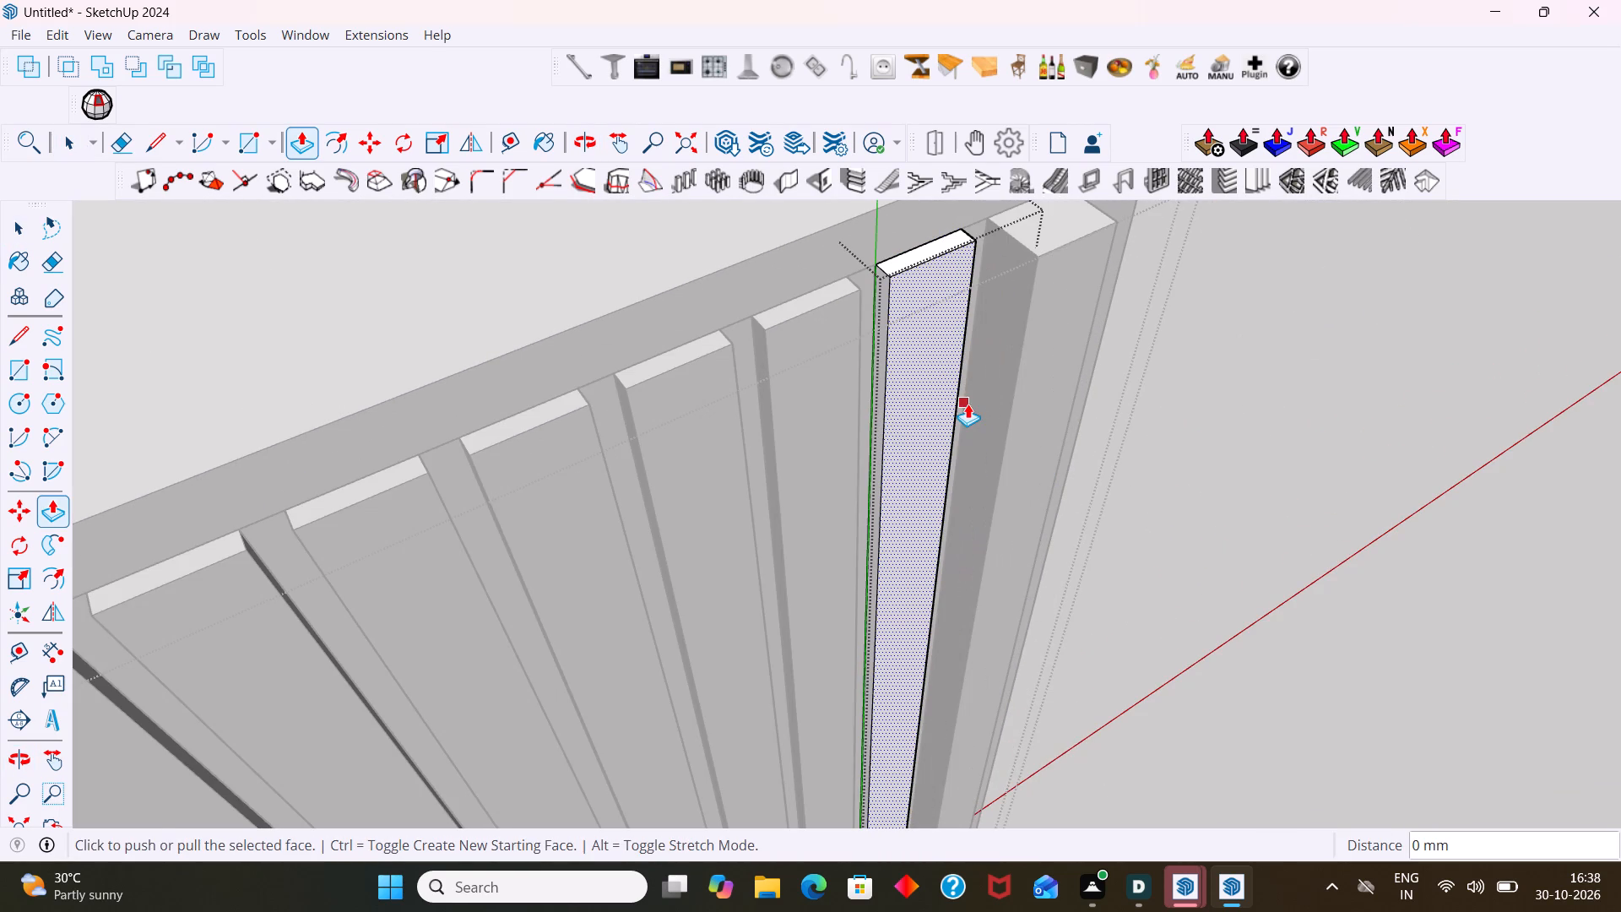
key(space)
click(1260, 411)
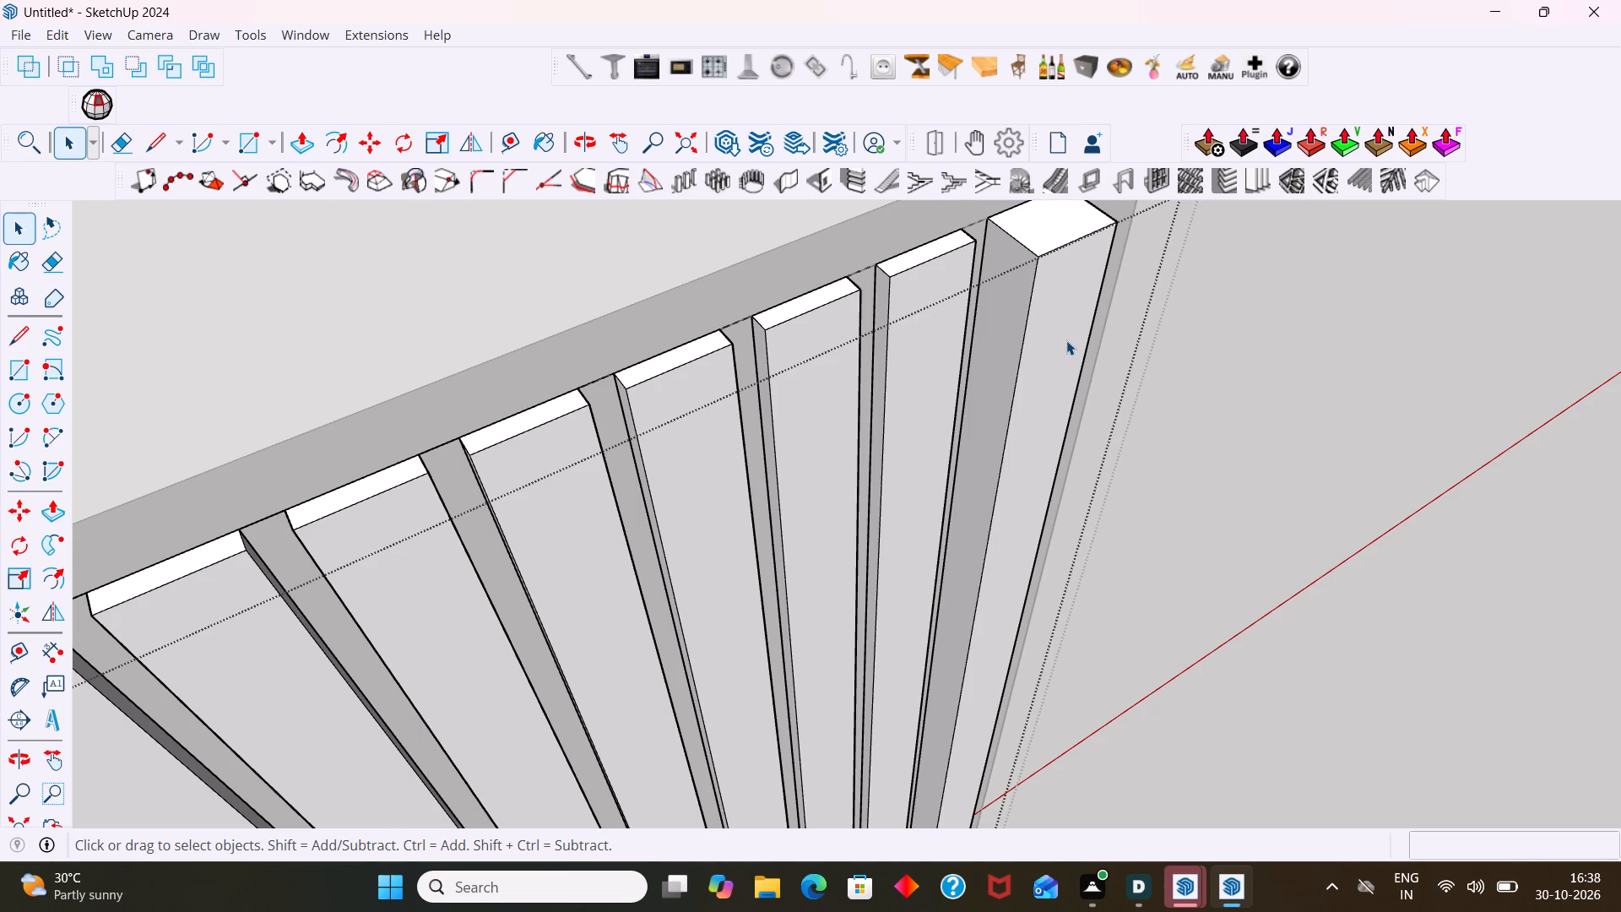
Push the ninth strip's face back by the same distance inside its group, and close the strip group and the surrounding front group.
scroll(1067, 359, down, 1)
scroll(1066, 370, up, 3)
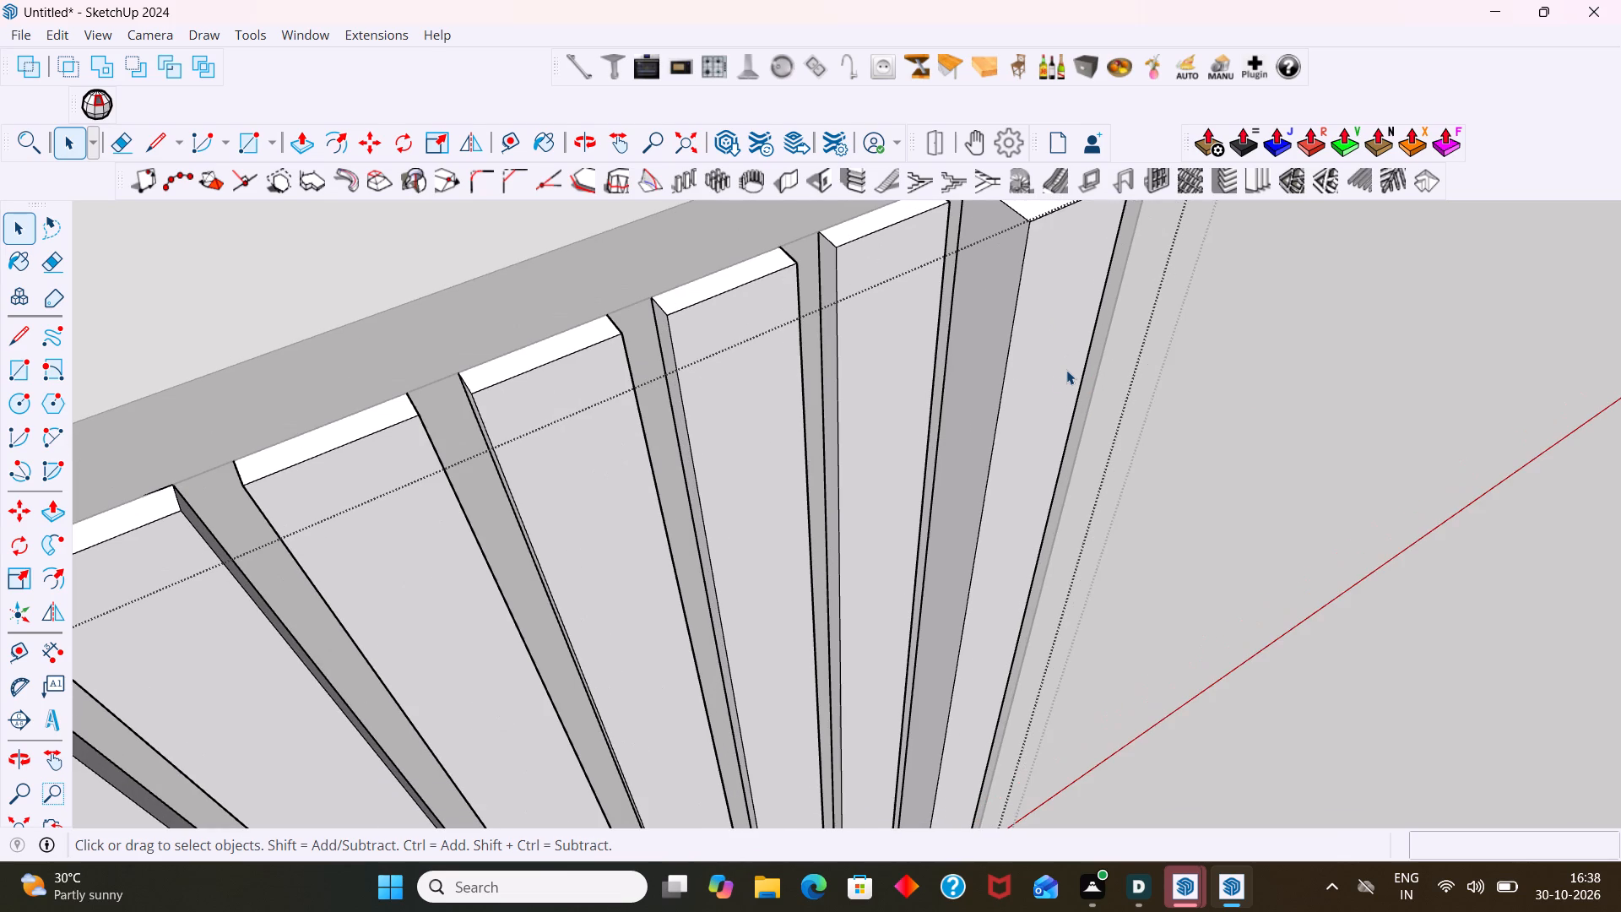
click(1051, 372)
triple_click(1043, 372)
click(1042, 384)
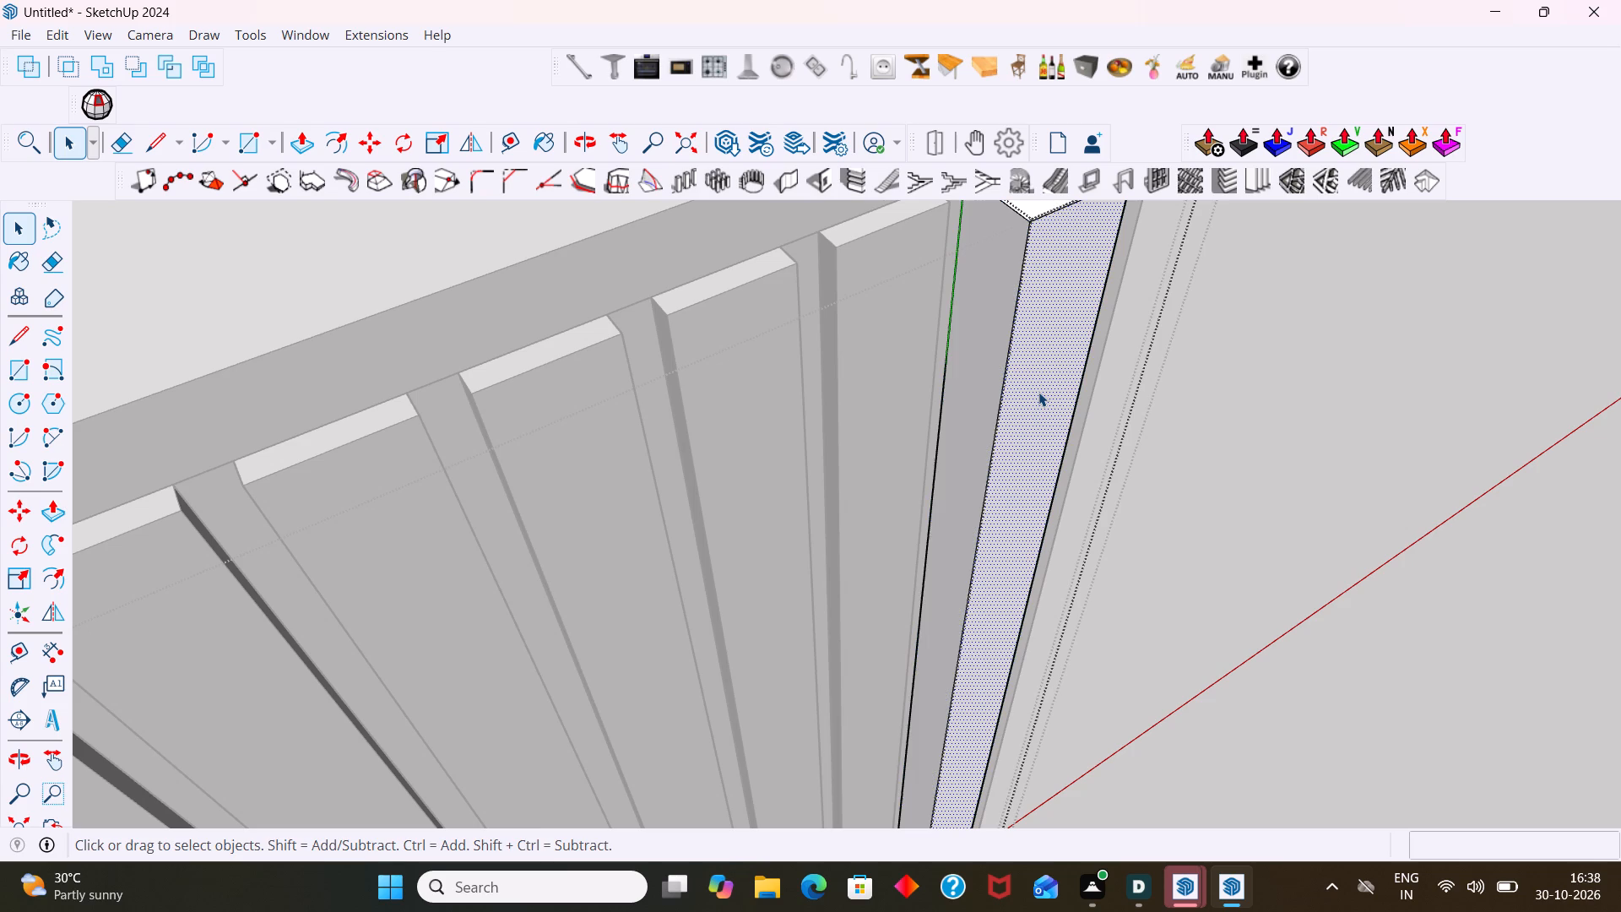
key(p)
double_click(1038, 394)
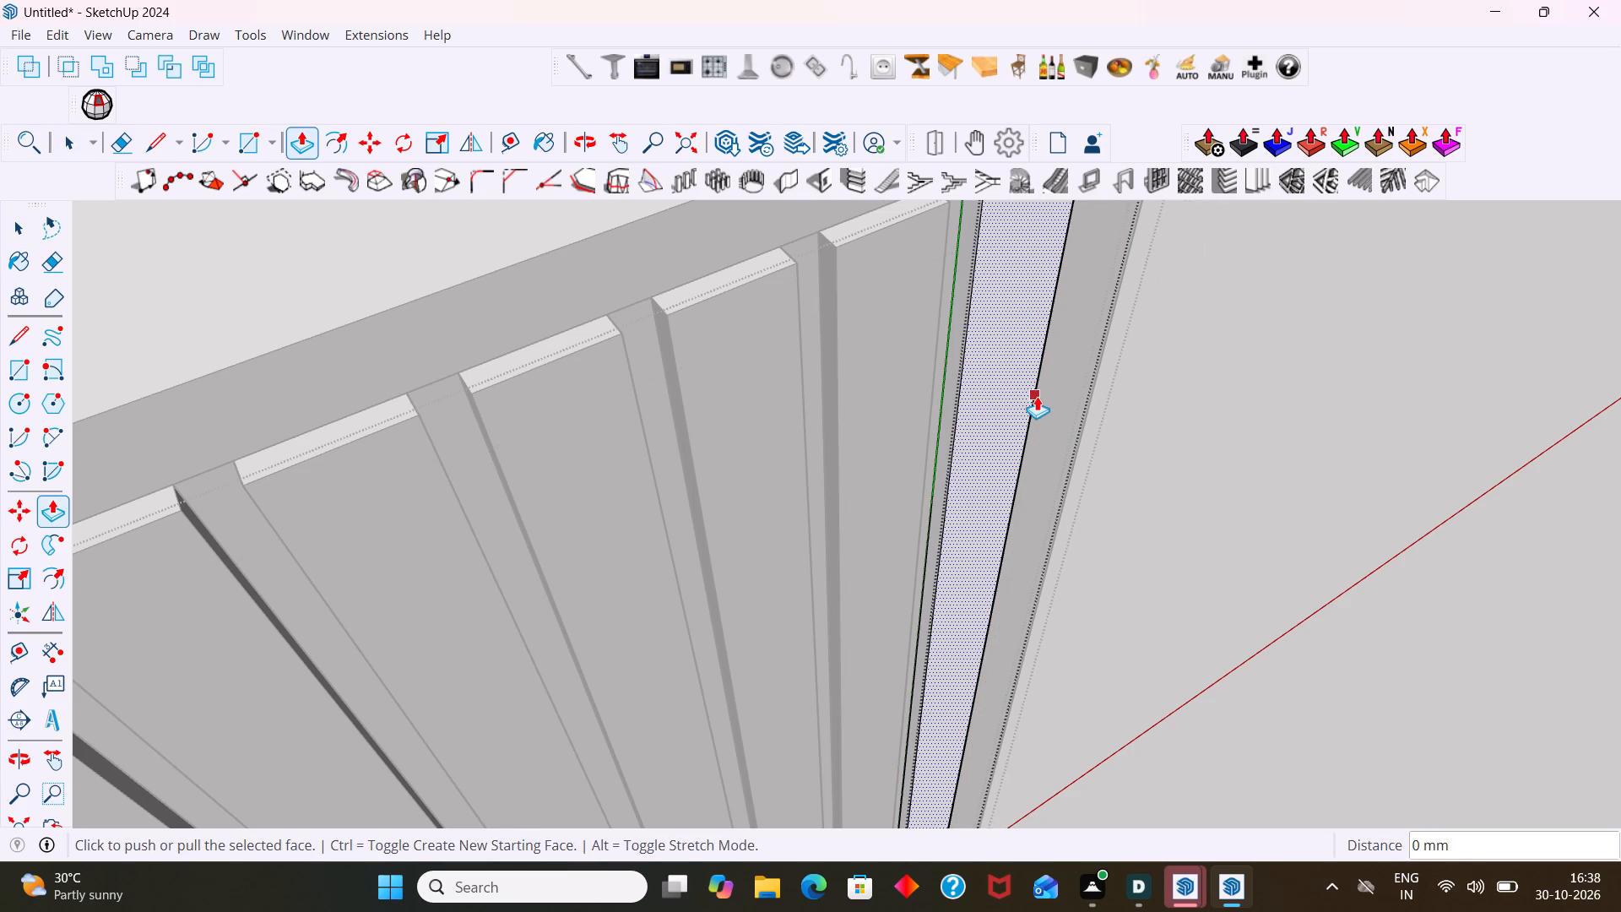
key(space)
click(1244, 423)
scroll(1227, 421, down, 6)
middle_drag(1179, 417, 1260, 451)
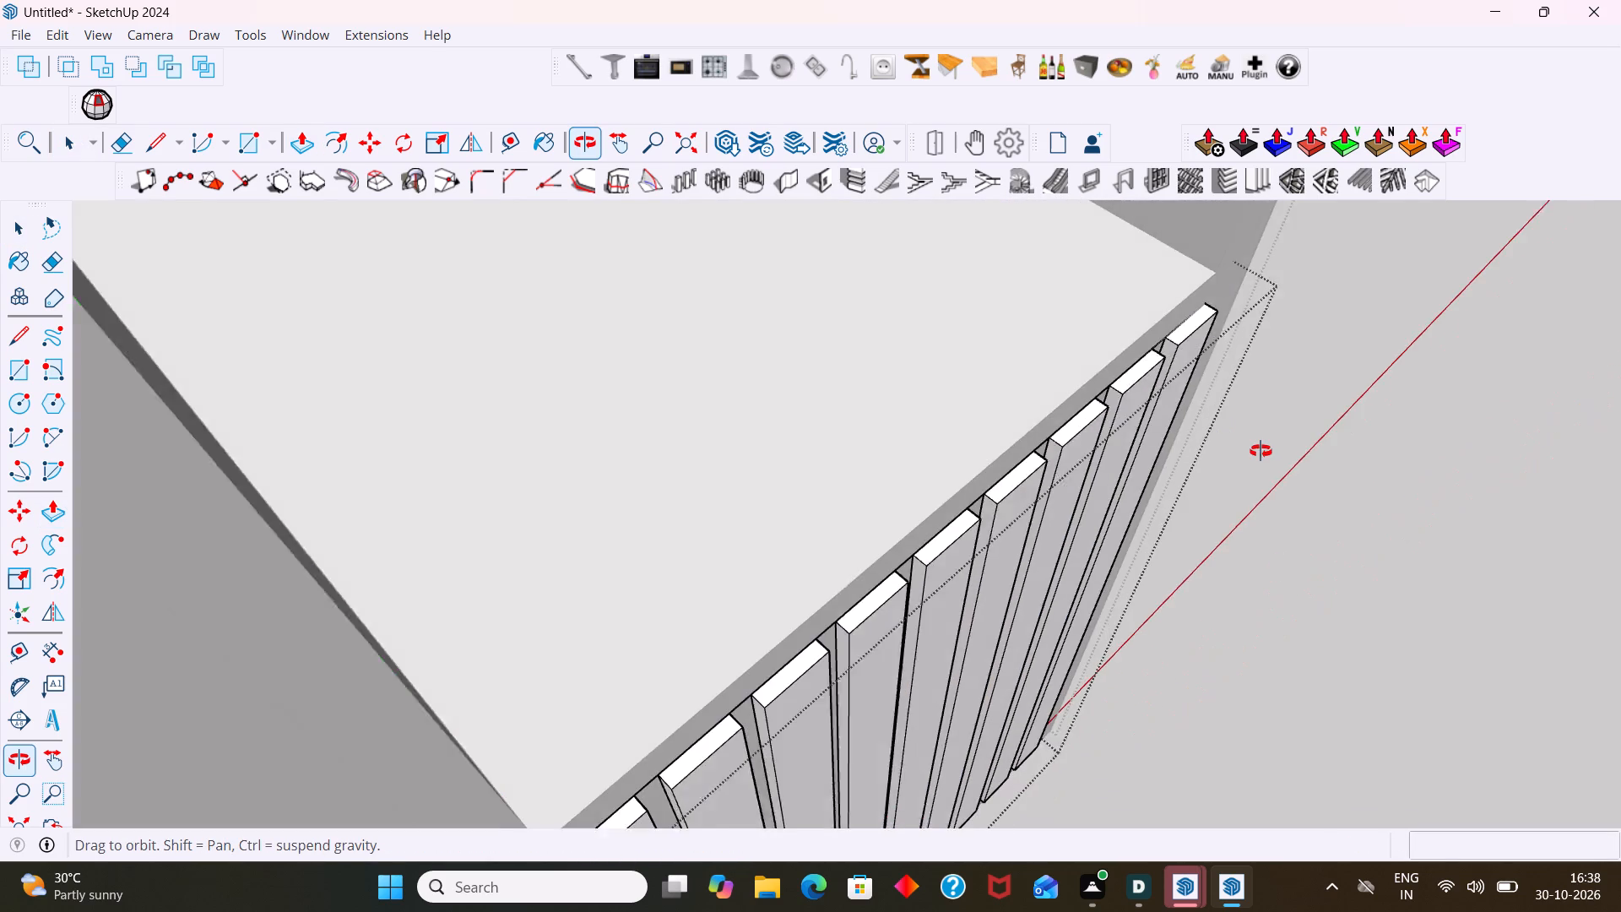
middle_drag(1260, 451, 1238, 432)
scroll(1266, 410, down, 2)
click(1336, 301)
Examine the whole unit from the front, checking both stripped bottom fronts and the side compartments.
scroll(1331, 302, down, 2)
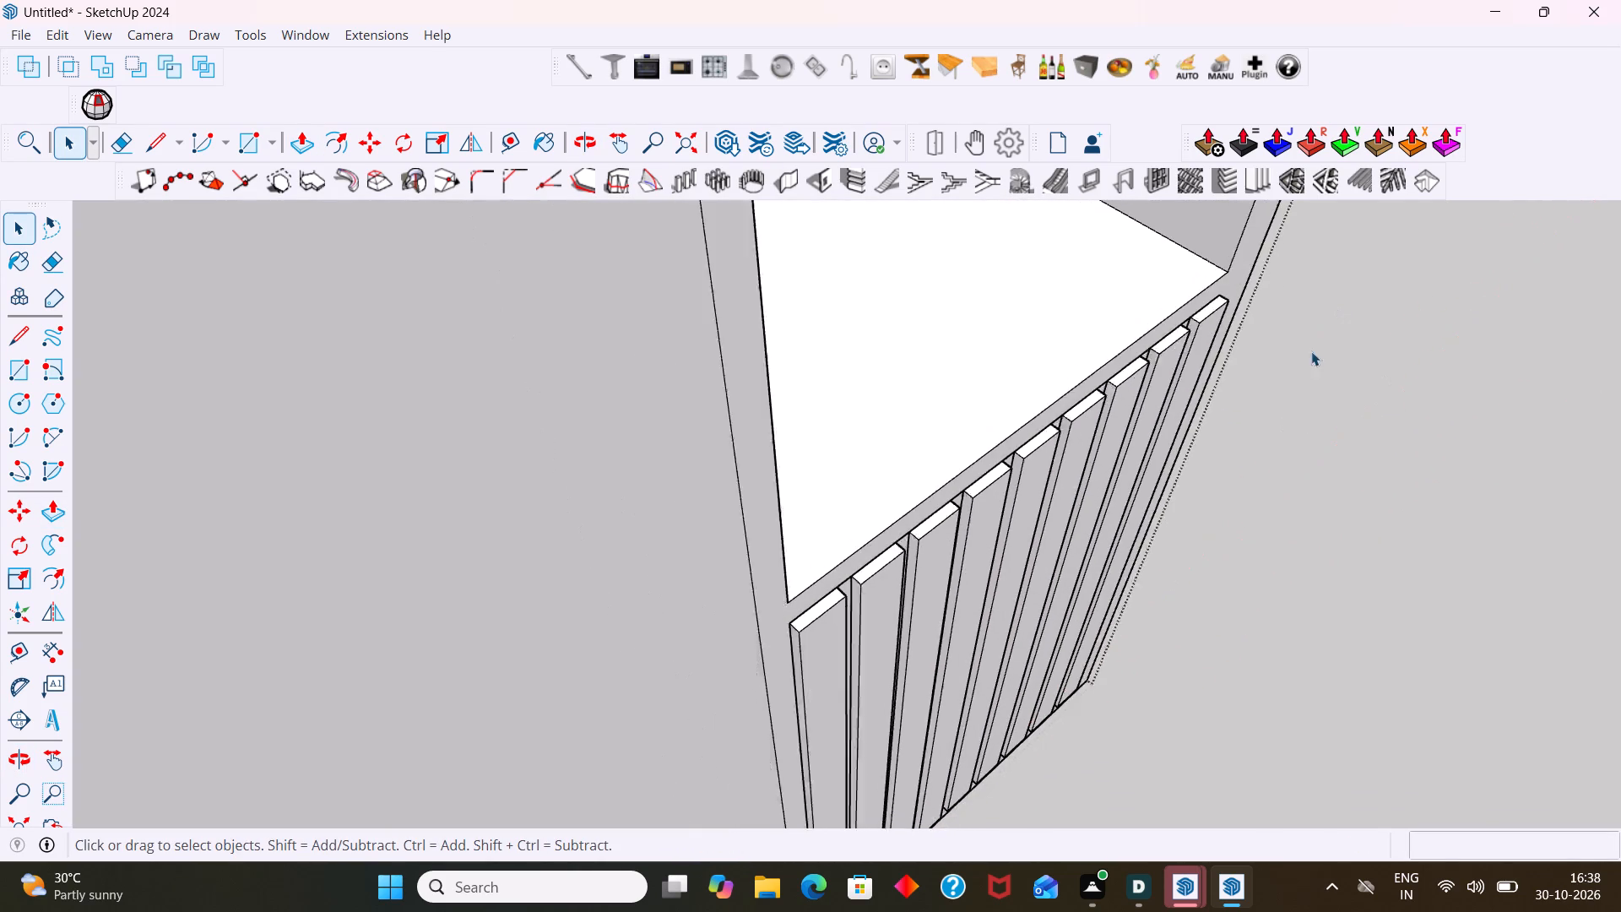
scroll(1311, 351, down, 4)
middle_drag(1280, 400, 1120, 329)
scroll(1128, 331, down, 2)
shift+middle_drag(1136, 354, 892, 252)
scroll(935, 277, down, 3)
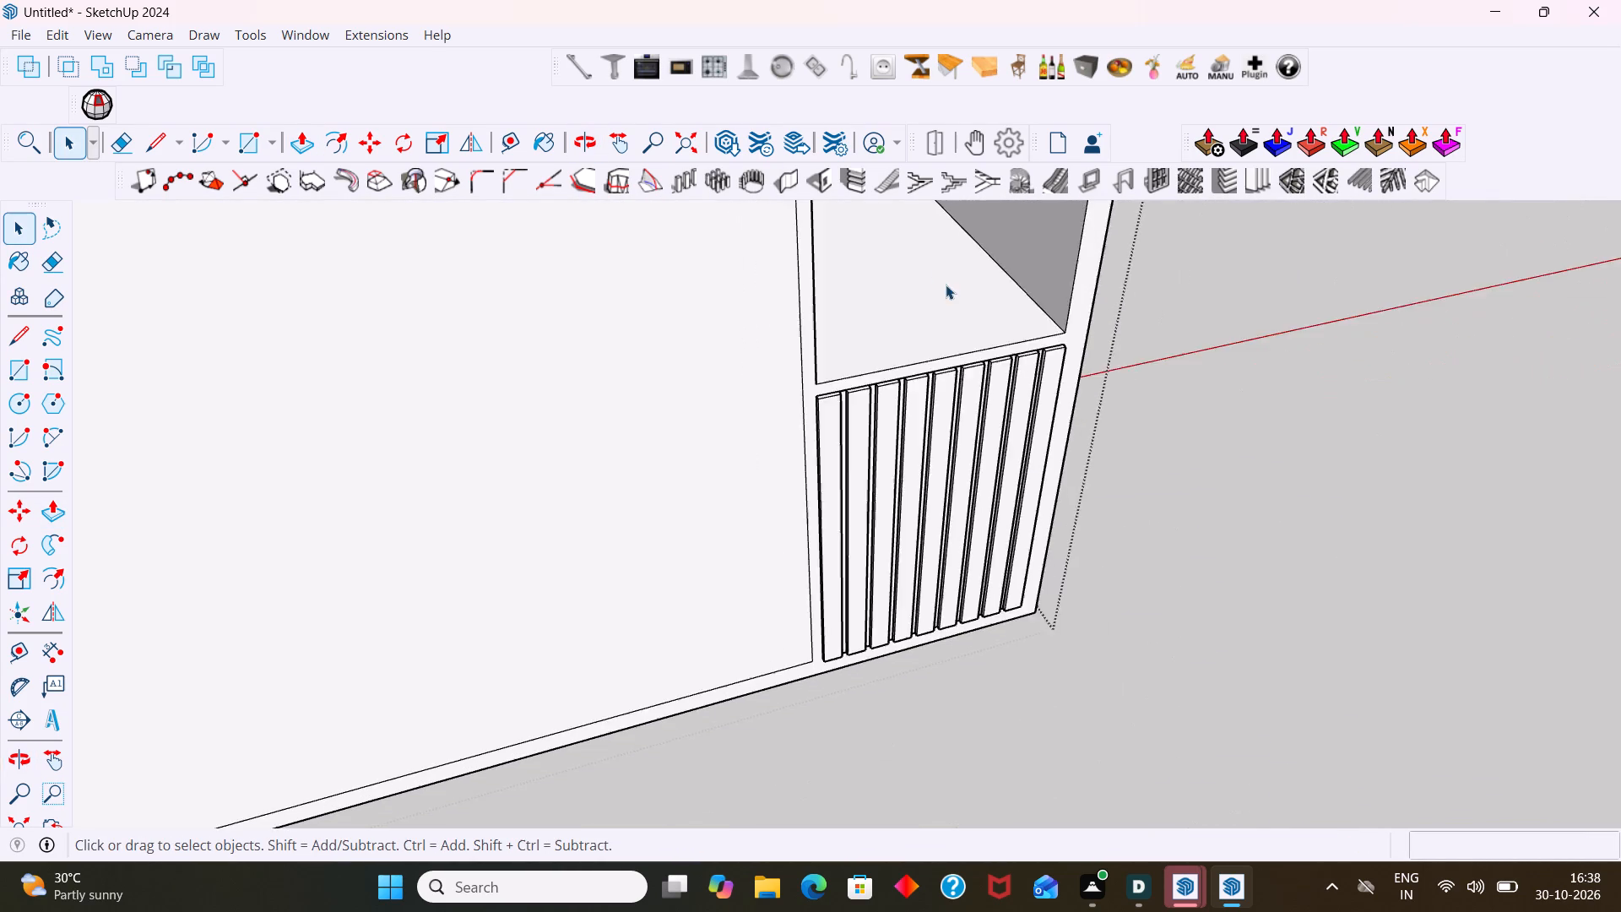
scroll(946, 285, down, 17)
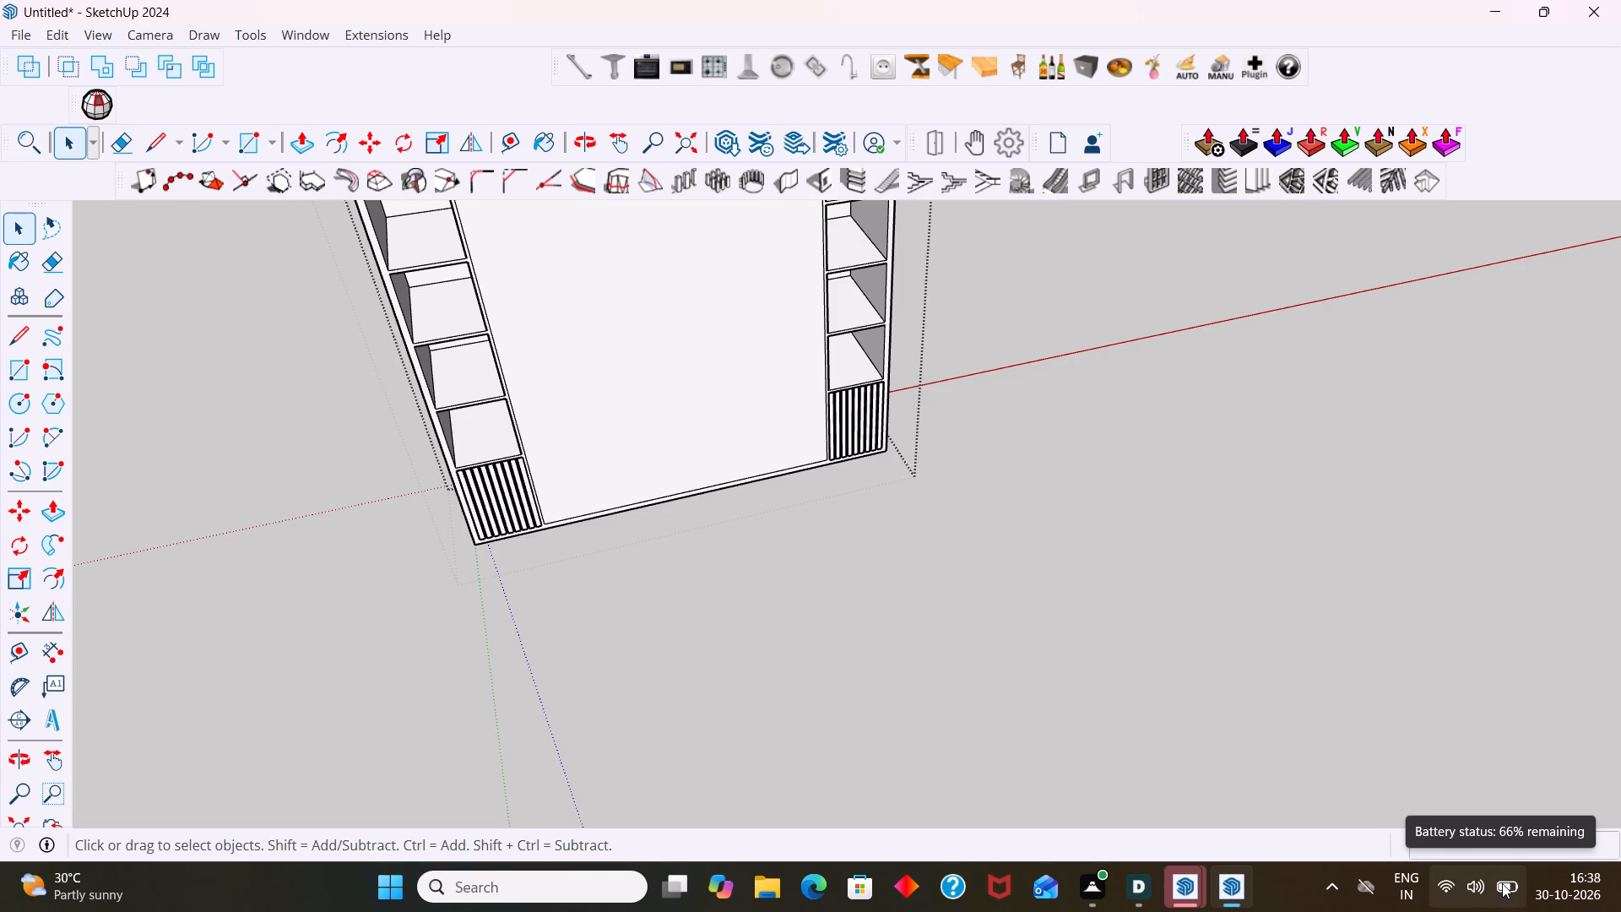
shift+middle_drag(1089, 630, 1089, 638)
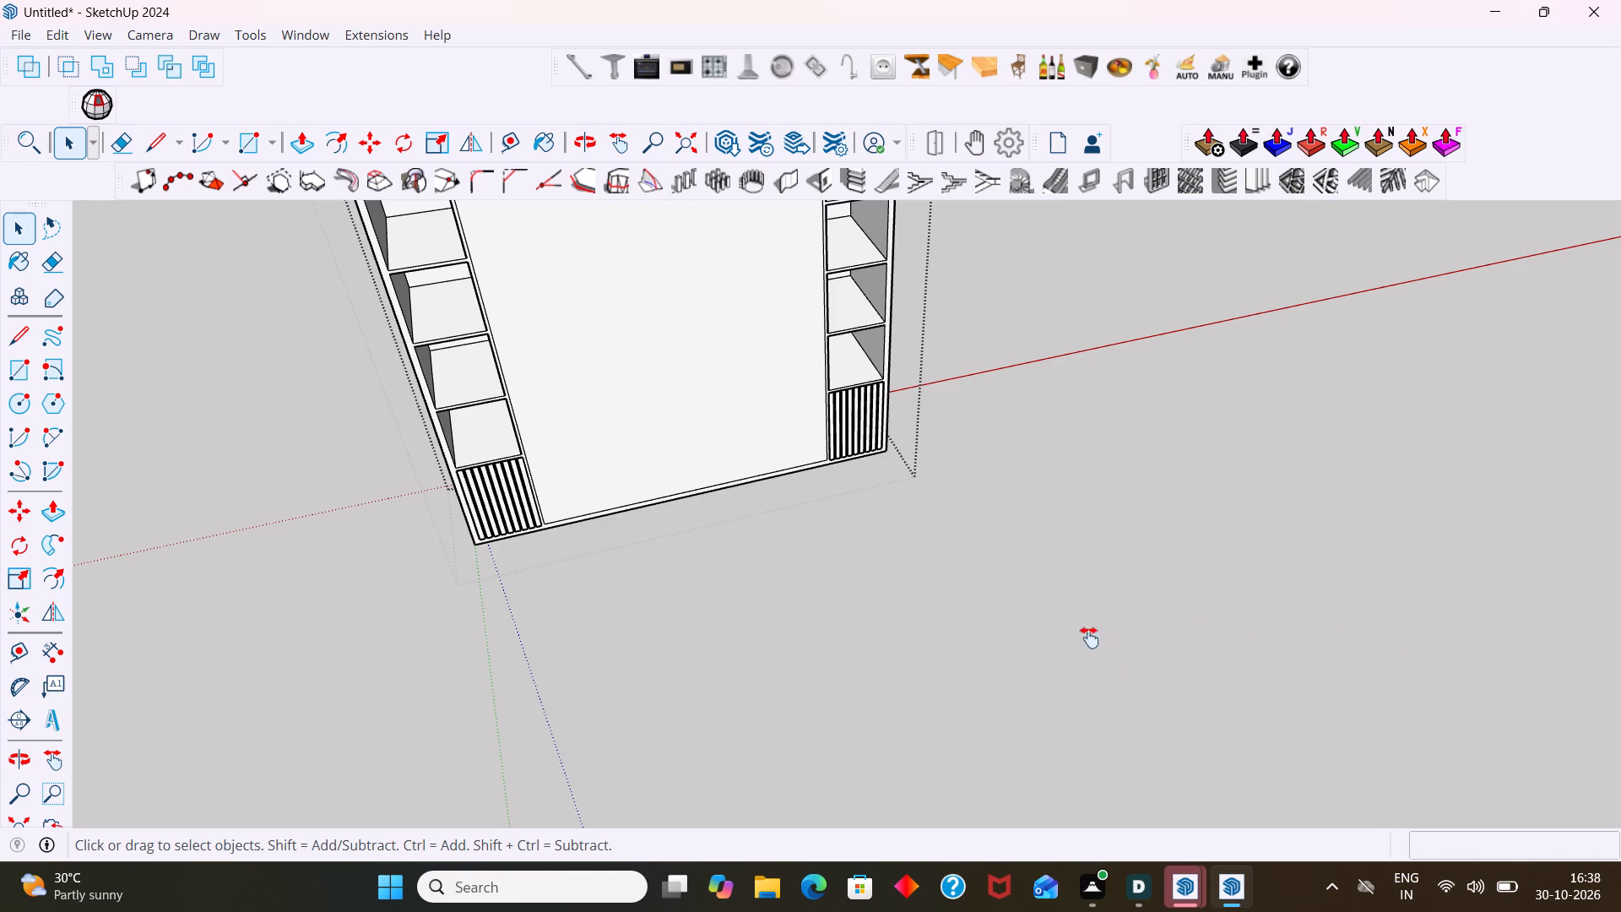
shift+middle_drag(1089, 638, 1213, 778)
shift+middle_drag(1016, 582, 1128, 692)
scroll(1037, 555, down, 5)
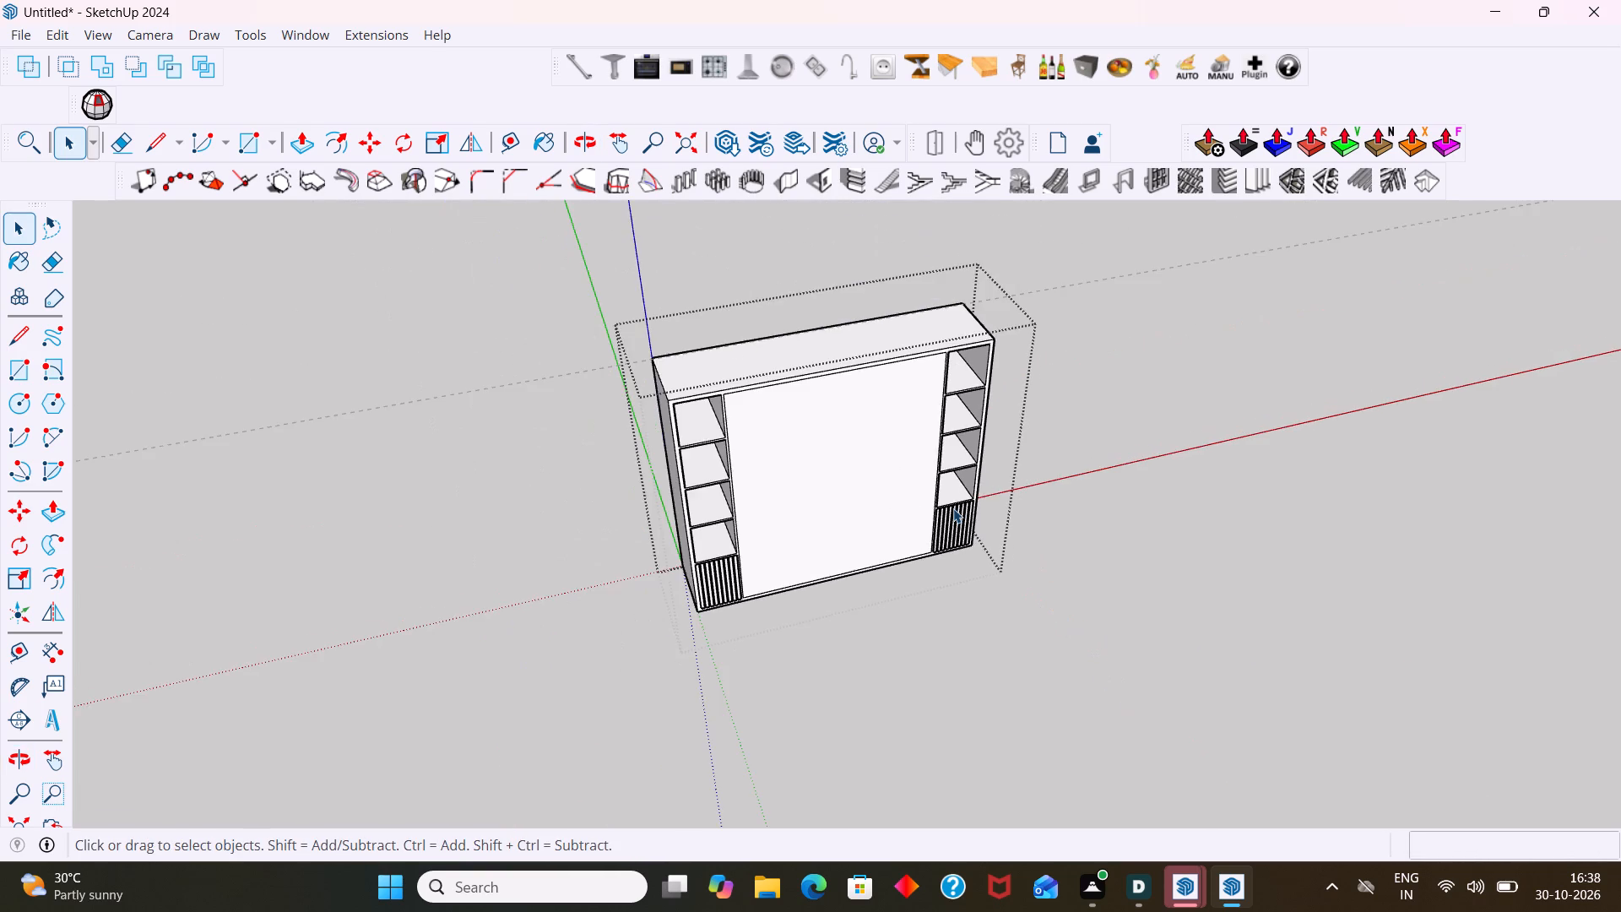
shift+middle_drag(954, 508, 1033, 613)
scroll(961, 615, up, 6)
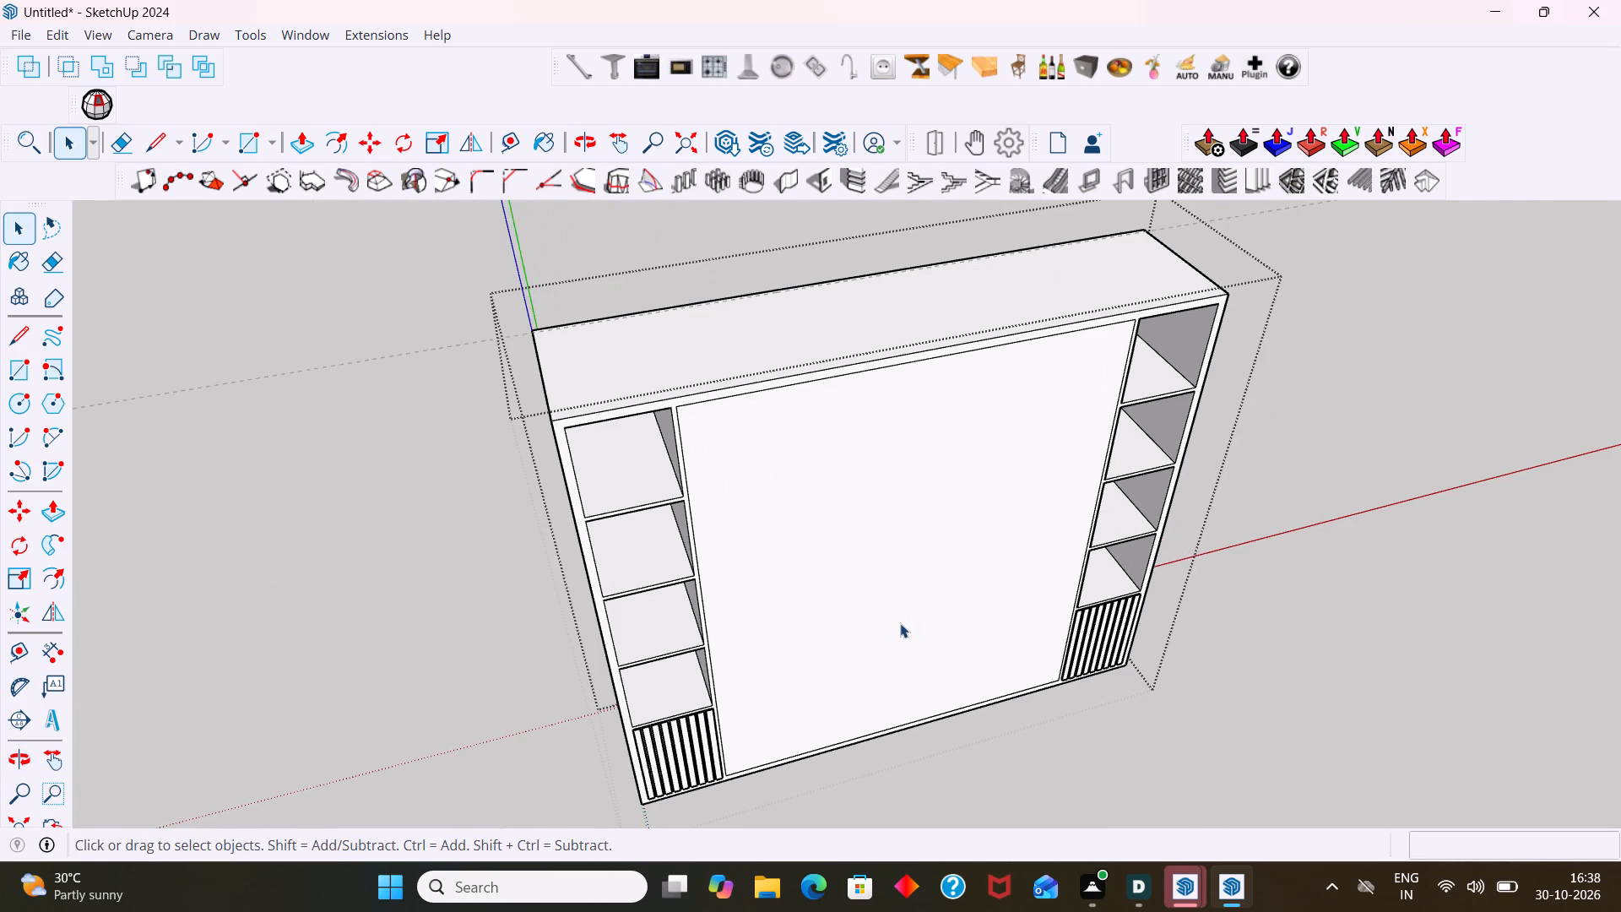
scroll(885, 622, up, 5)
scroll(882, 618, down, 5)
middle_drag(819, 622, 746, 622)
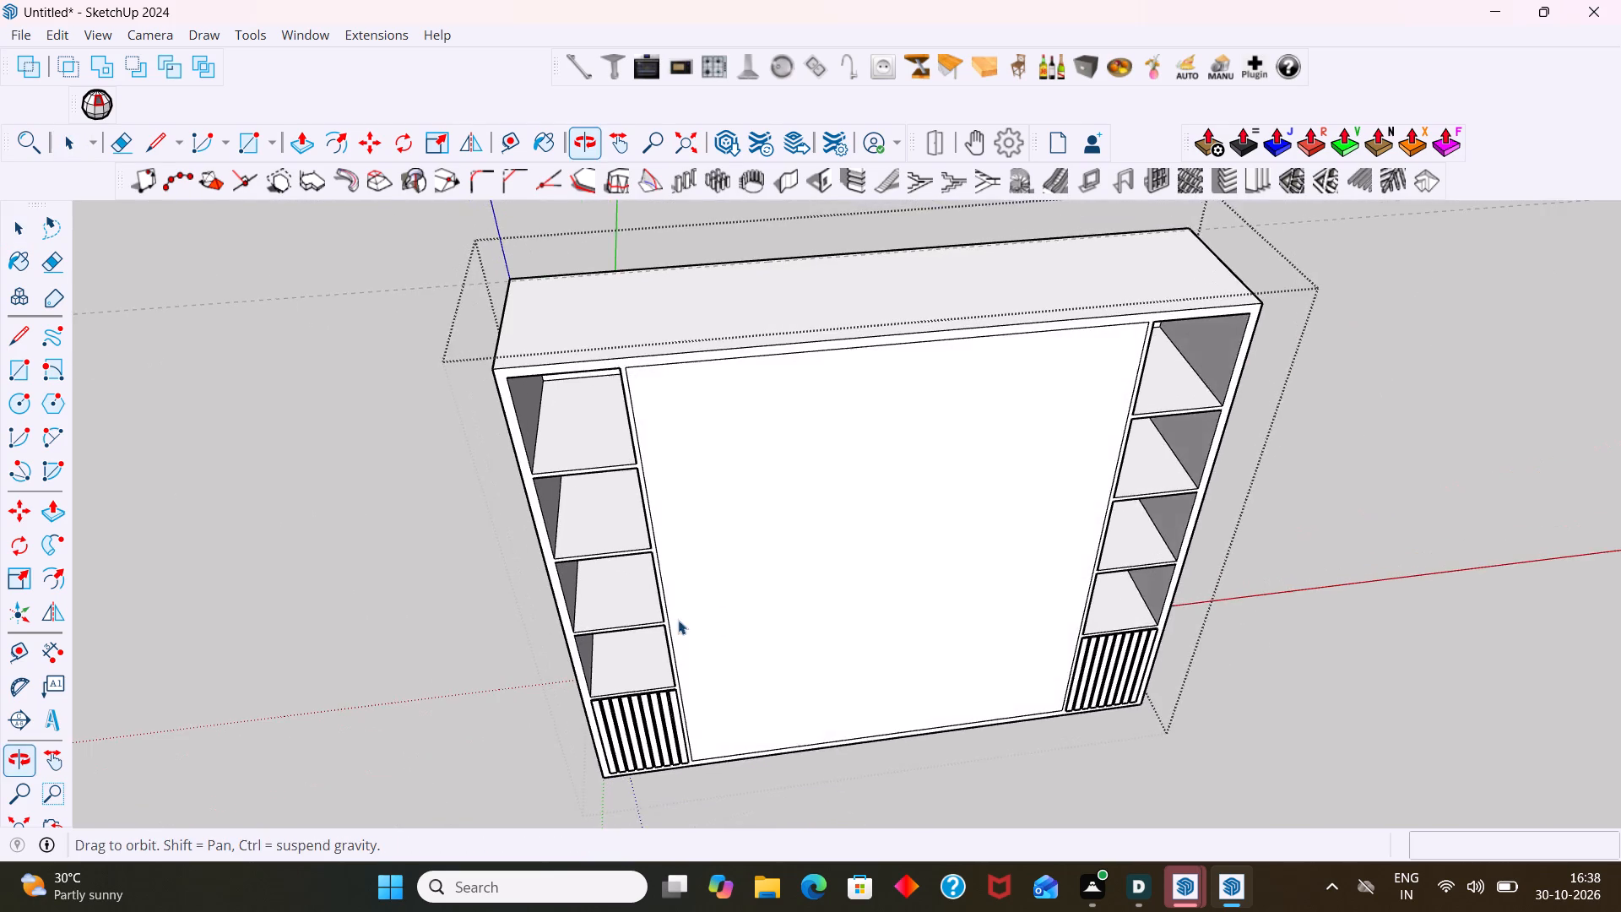
Place a horizontal guide 300 mm above the bottom edge of the large central panel.
scroll(668, 620, up, 1)
shift+middle_drag(670, 617, 650, 555)
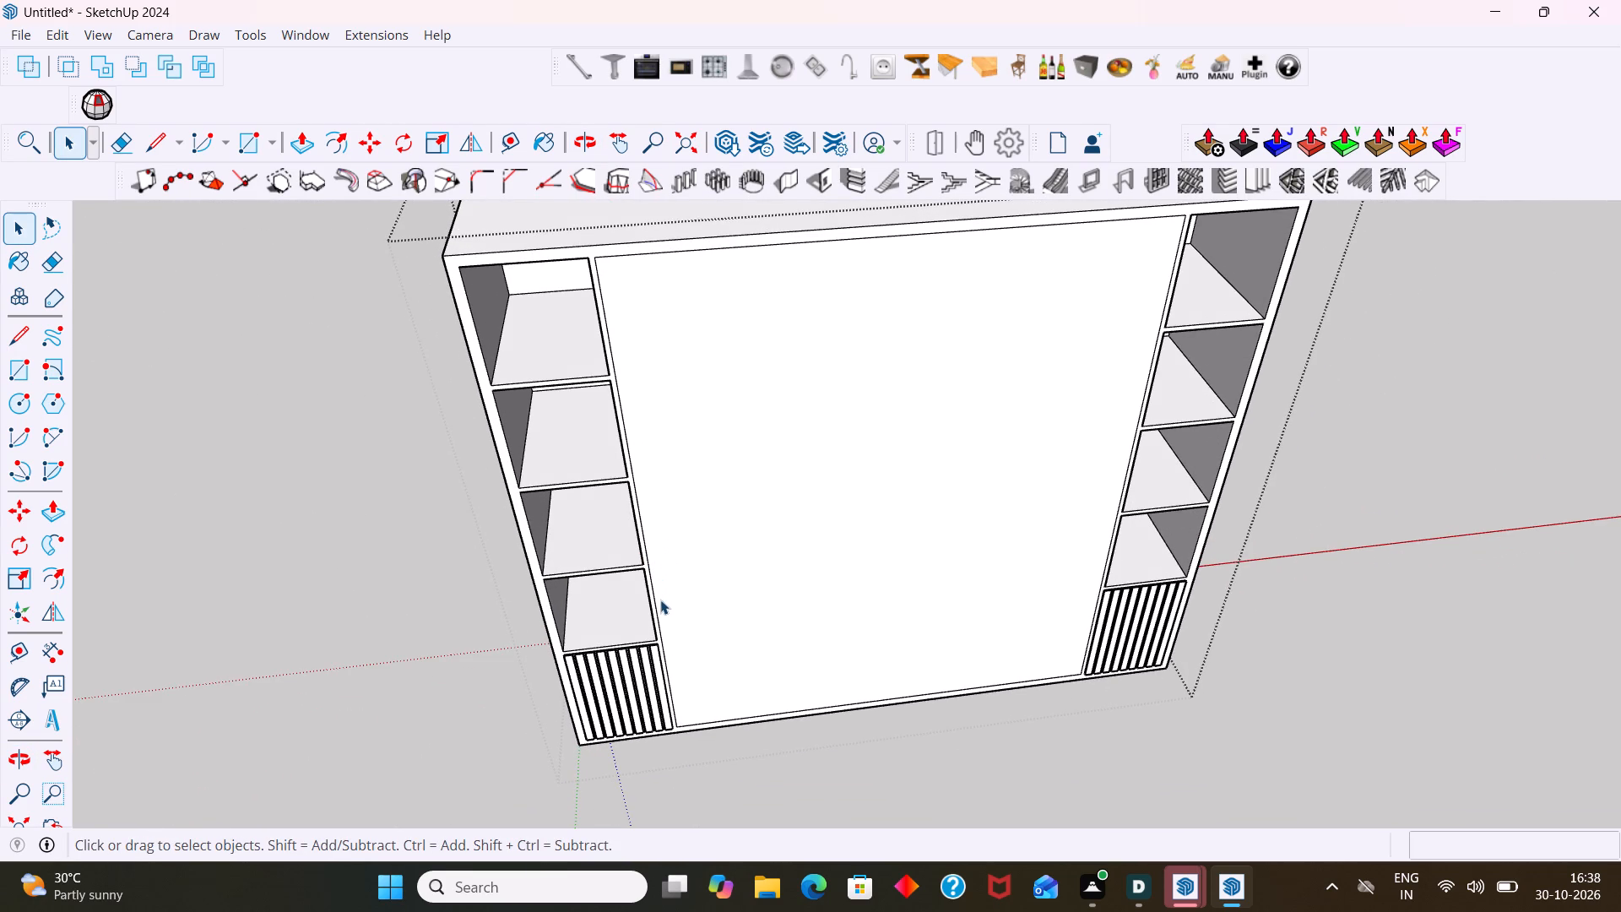
scroll(660, 600, up, 2)
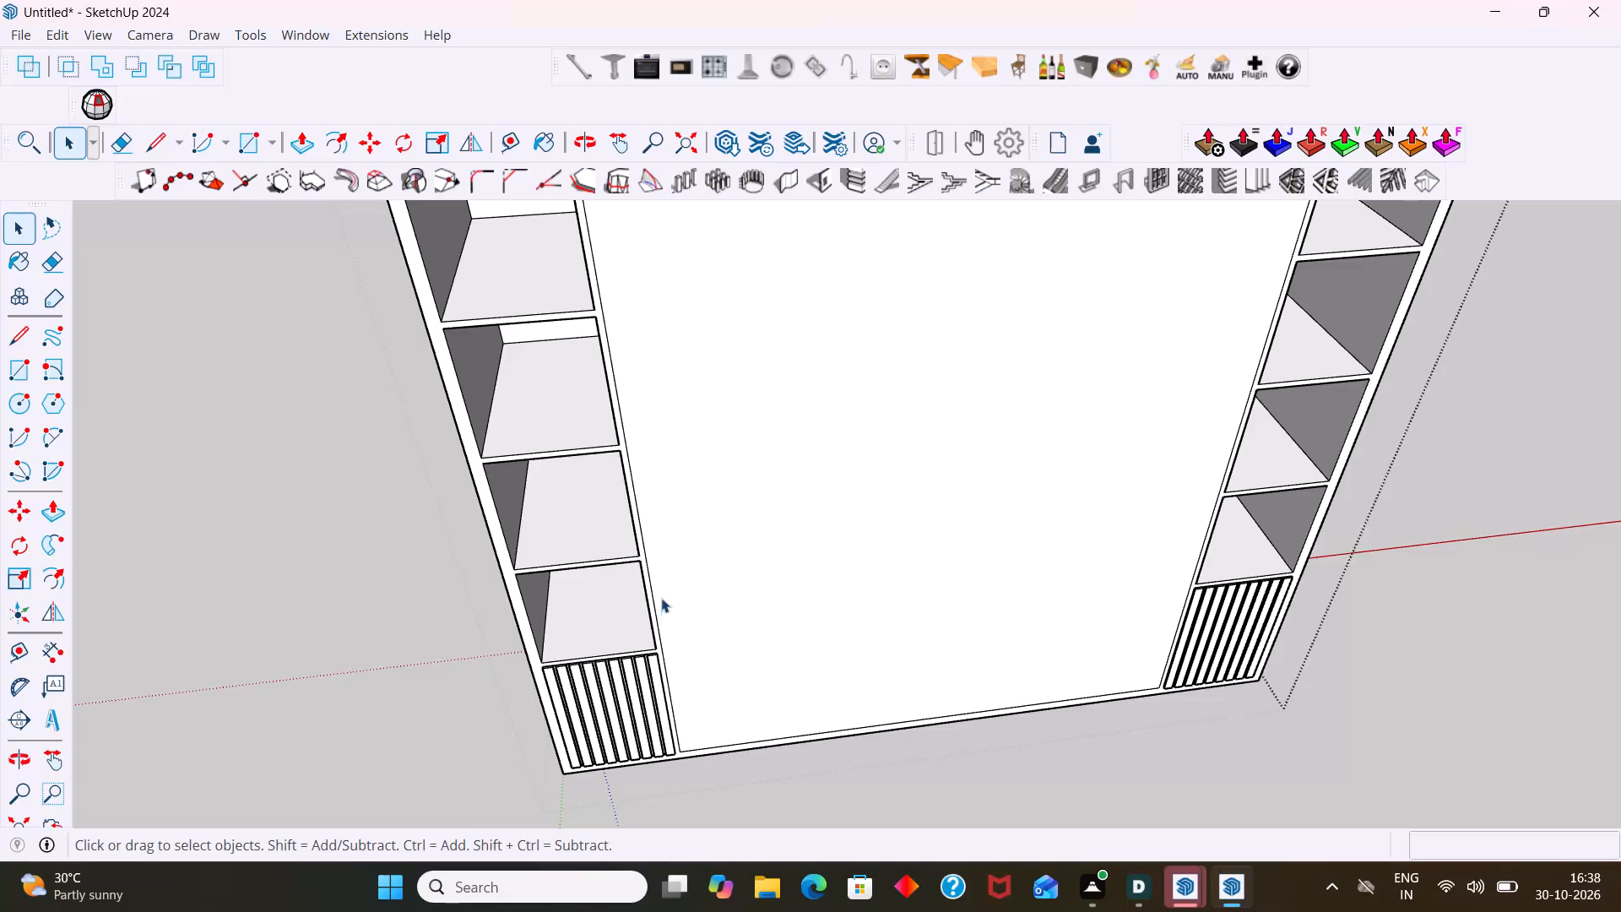
middle_drag(706, 638, 713, 616)
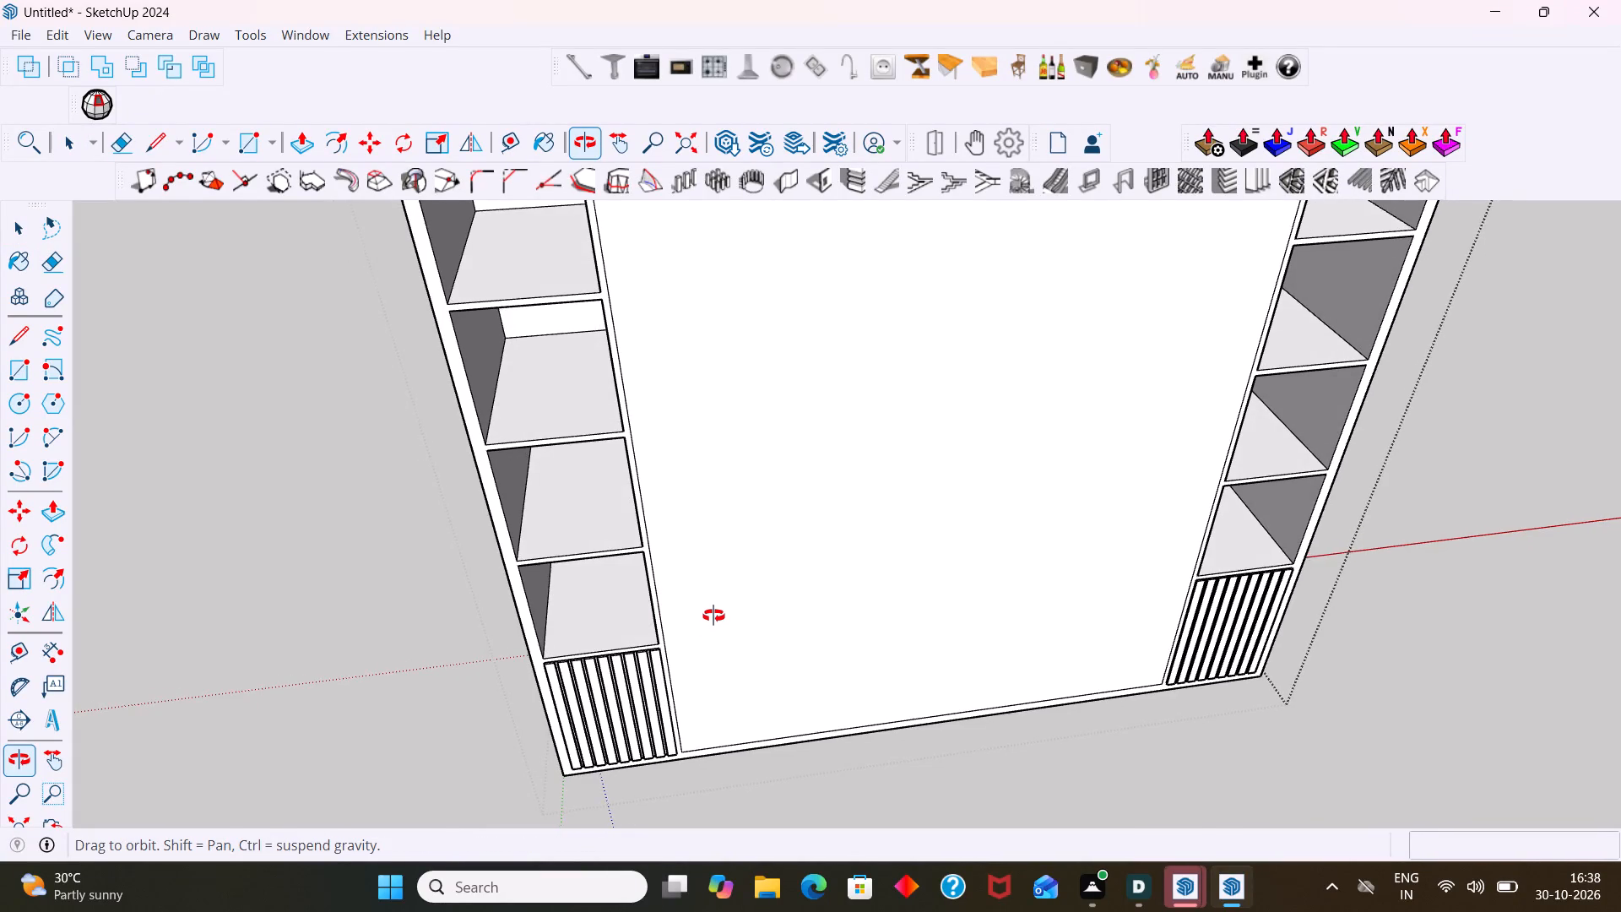
middle_drag(713, 616, 661, 570)
key(t)
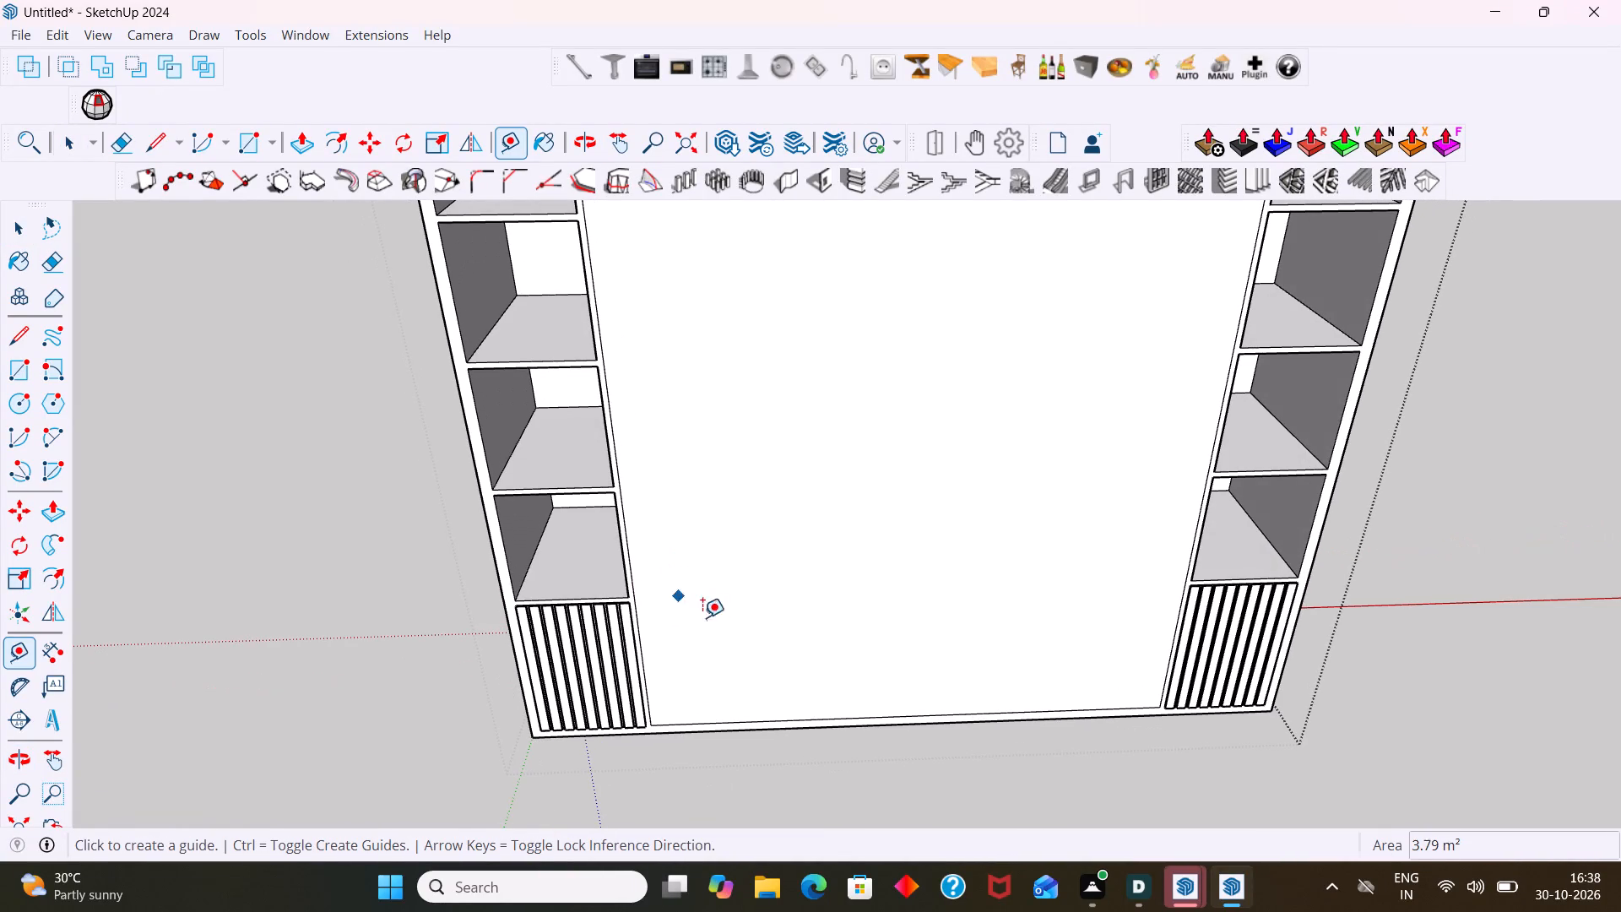
click(745, 718)
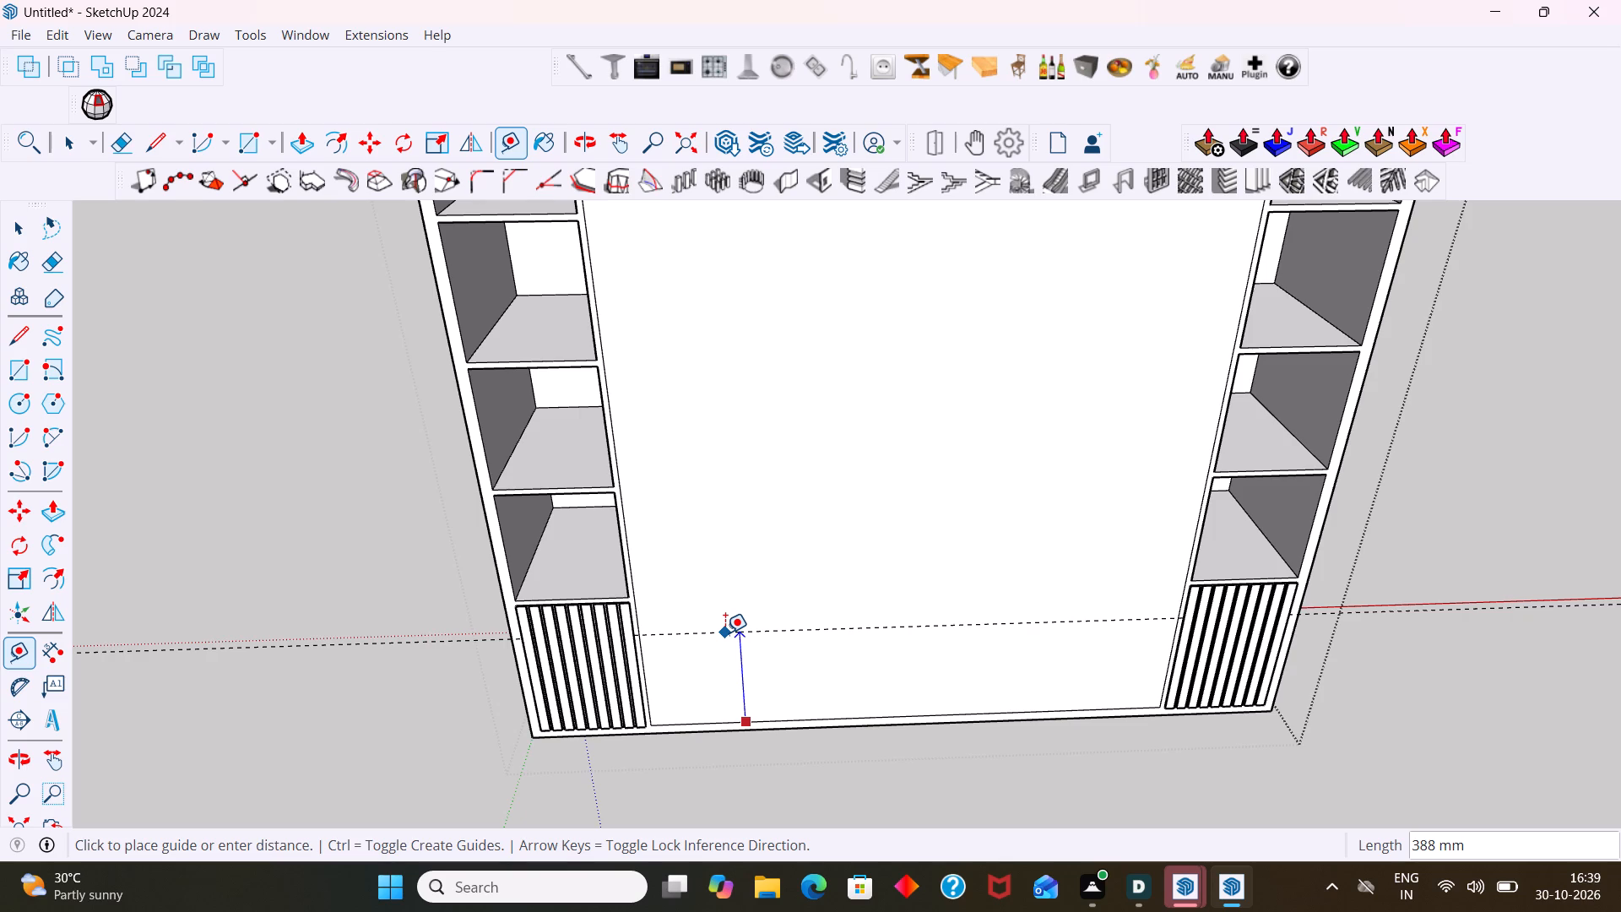
key(3)
text(00)
key(Return)
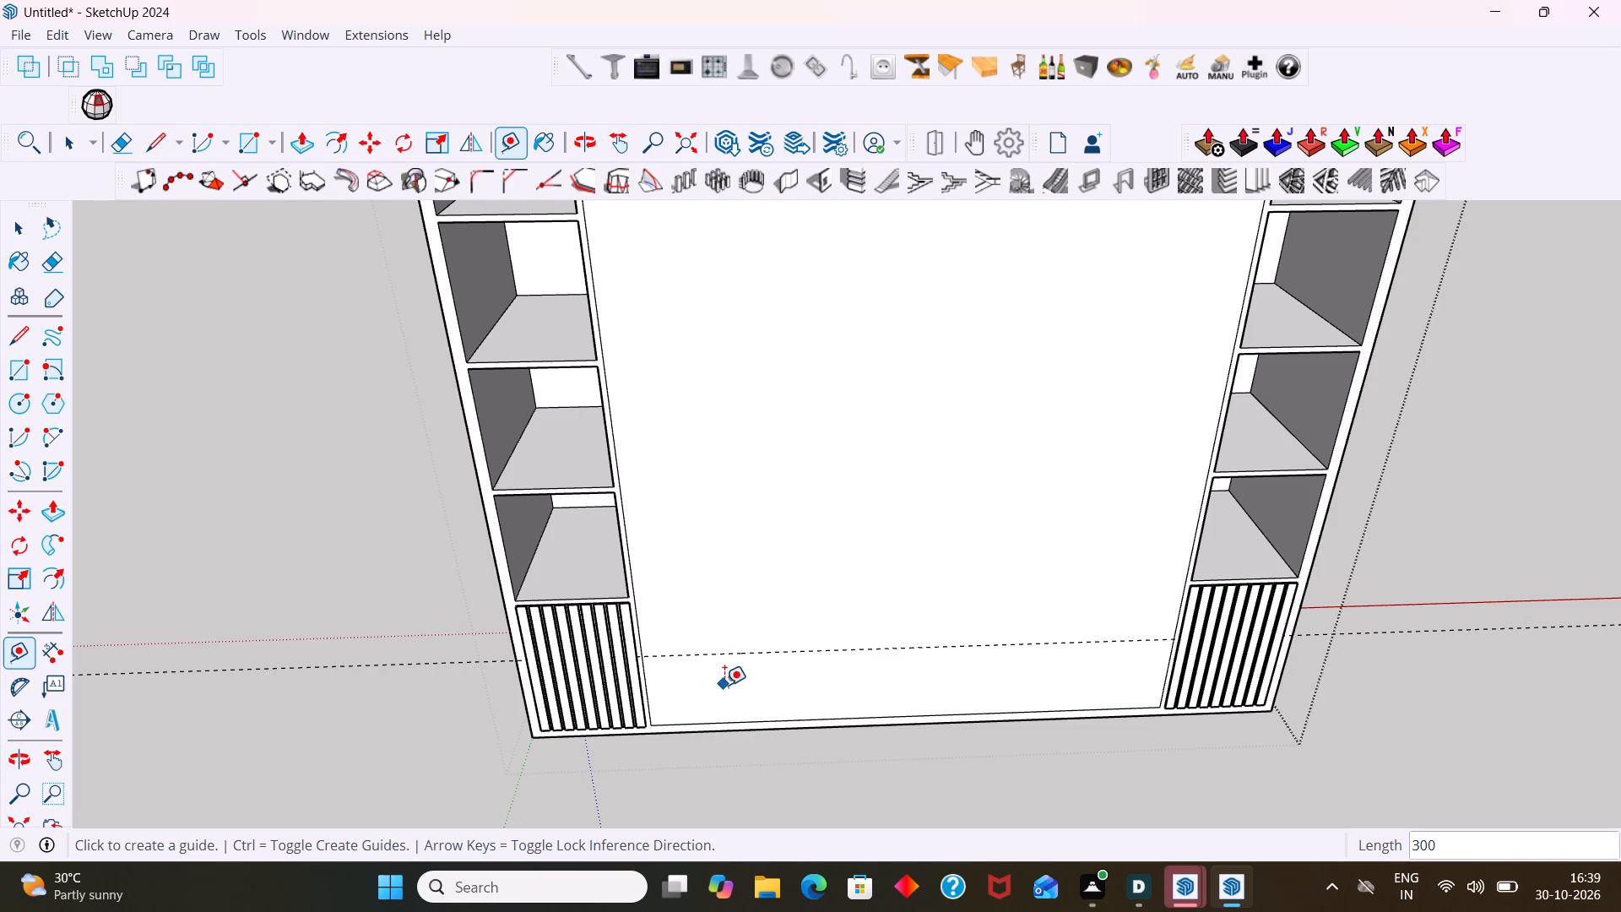
key(space)
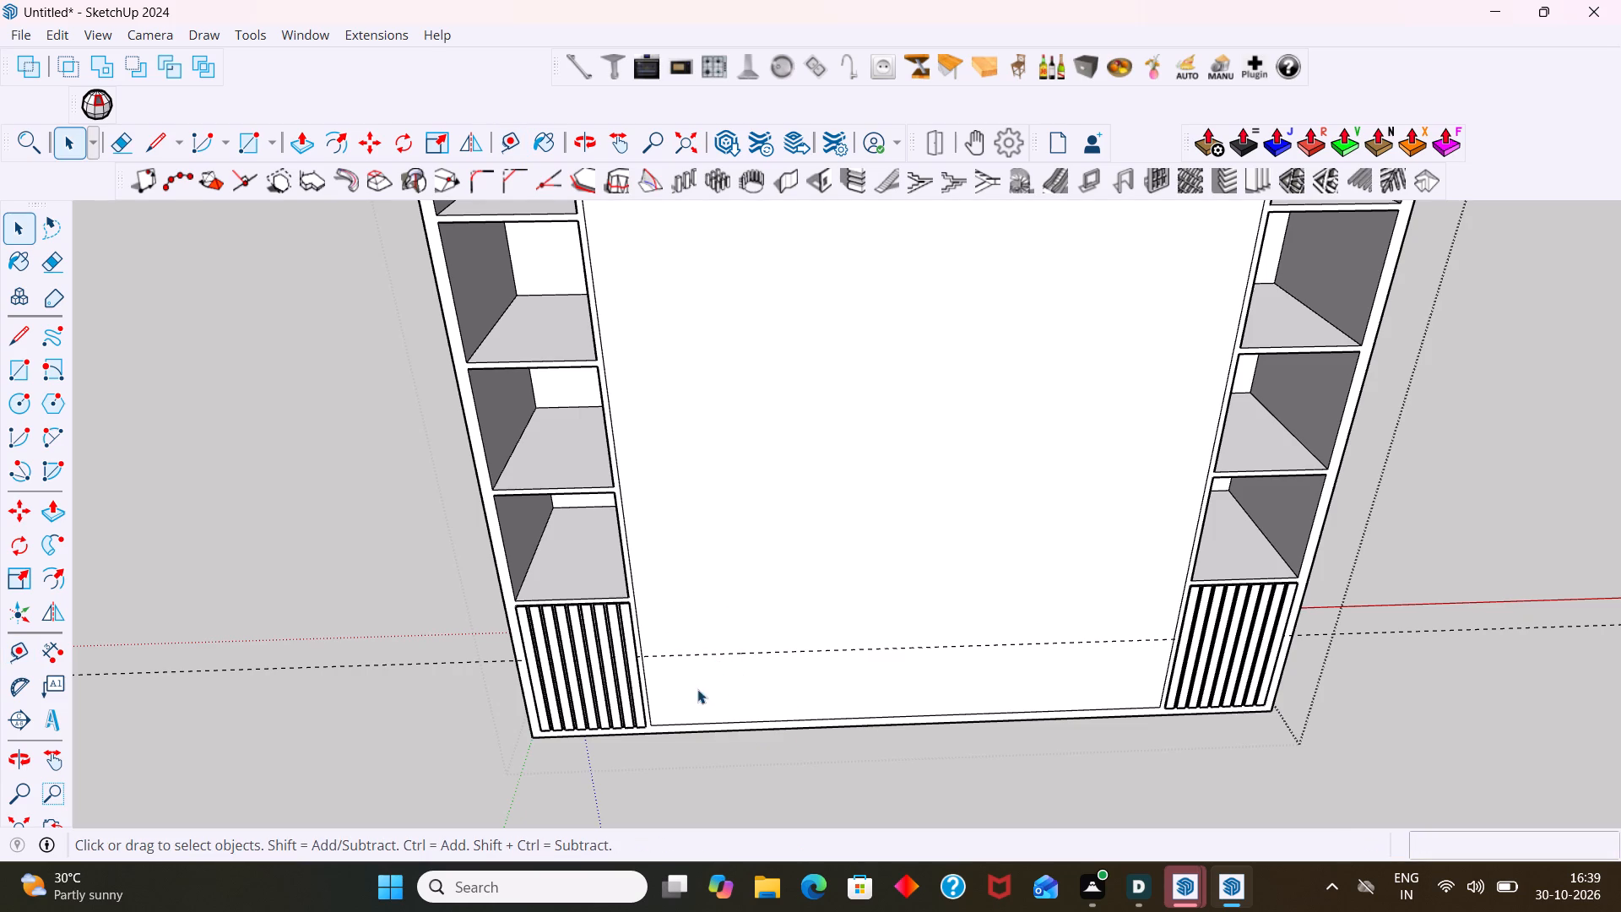
Draw a 1782 mm line along the guide, from one side edge of the central panel to the other.
key(l)
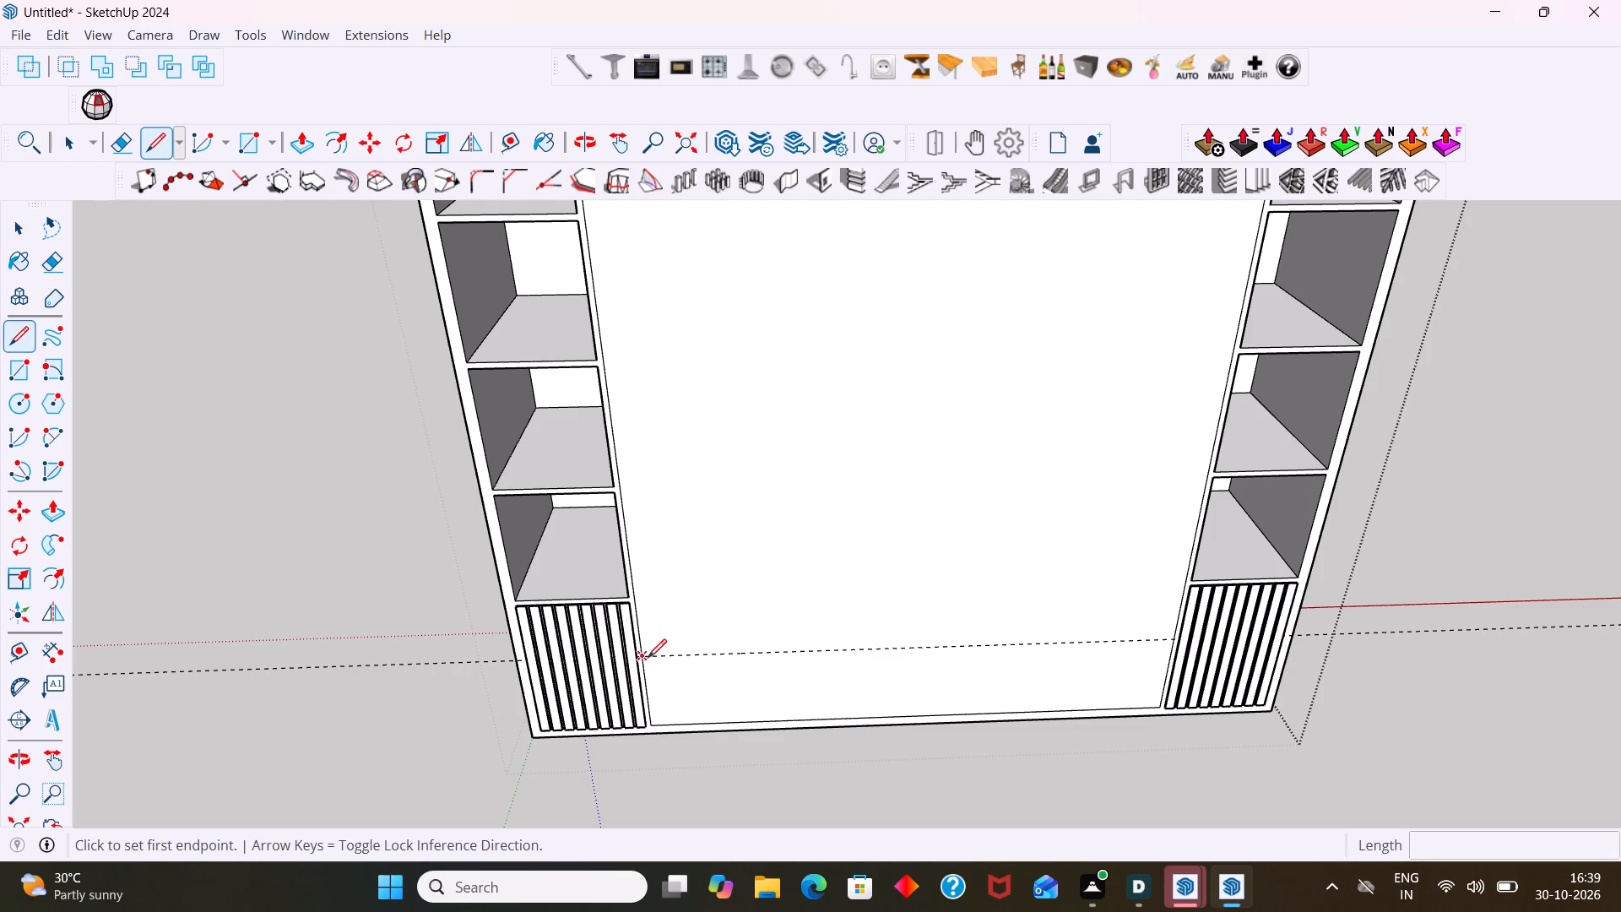
scroll(648, 659, up, 6)
click(639, 654)
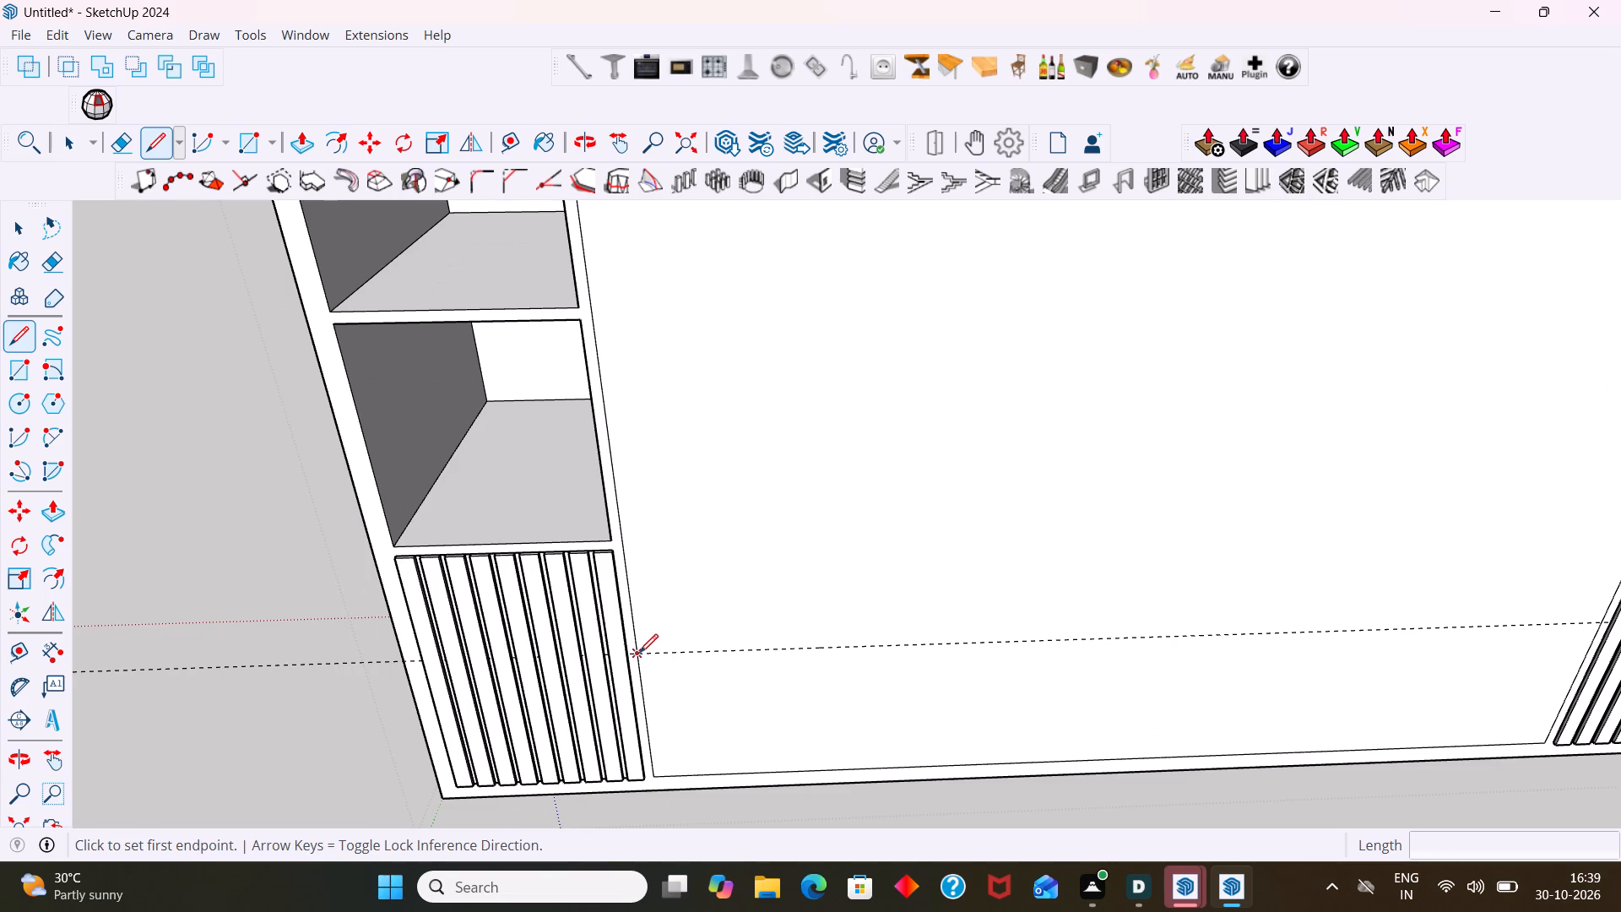
scroll(1101, 643, down, 5)
scroll(1559, 627, up, 8)
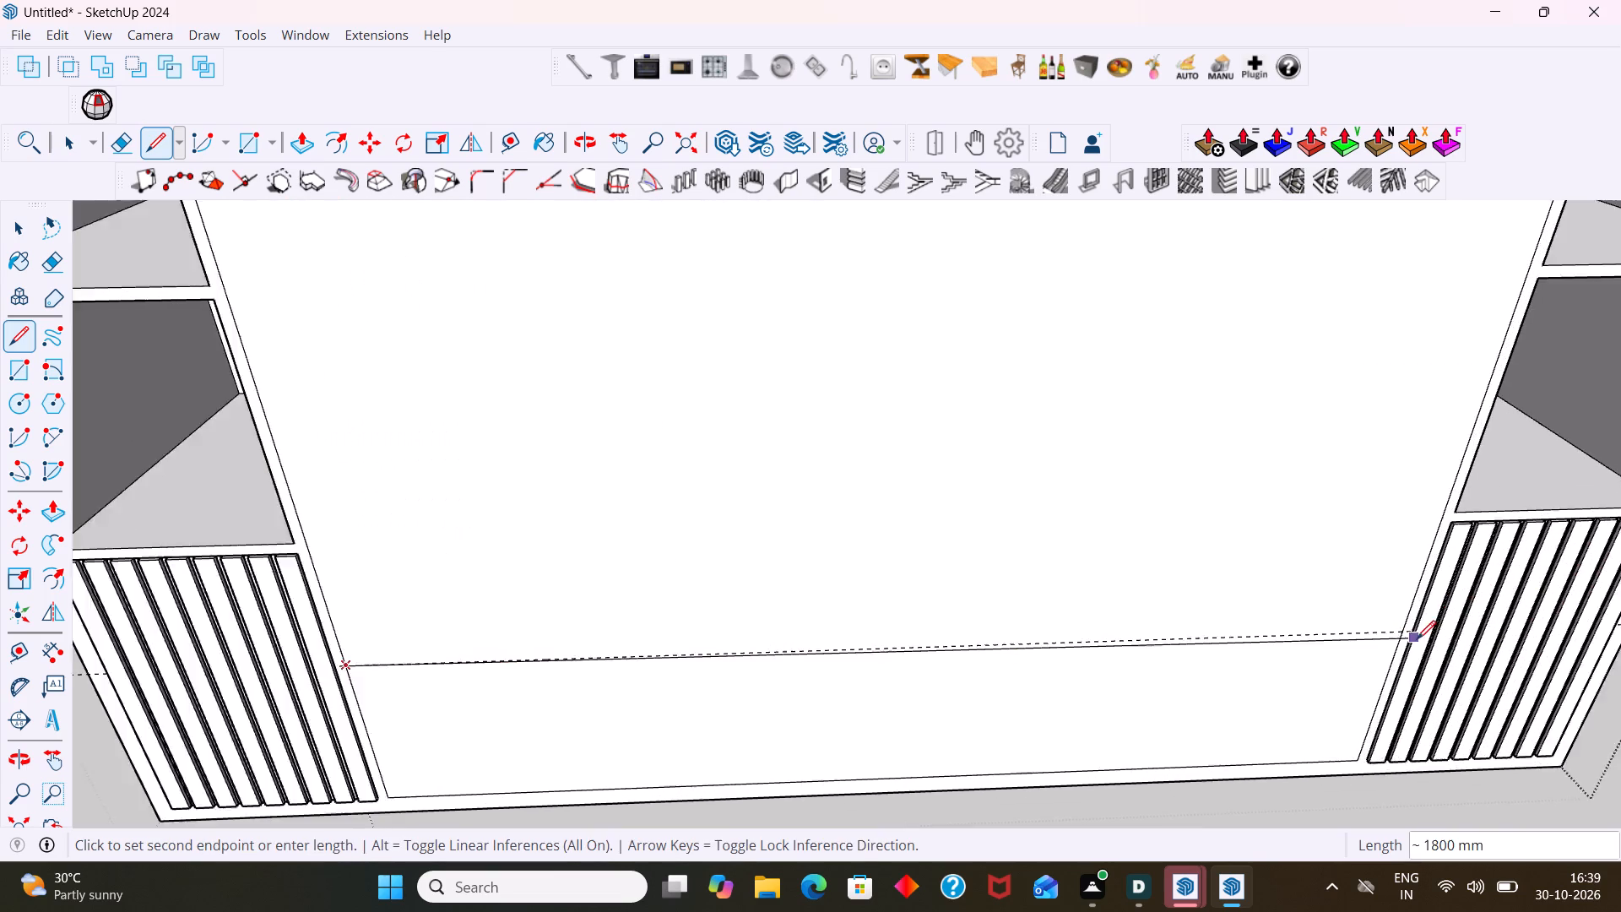
scroll(1417, 639, up, 6)
click(1391, 624)
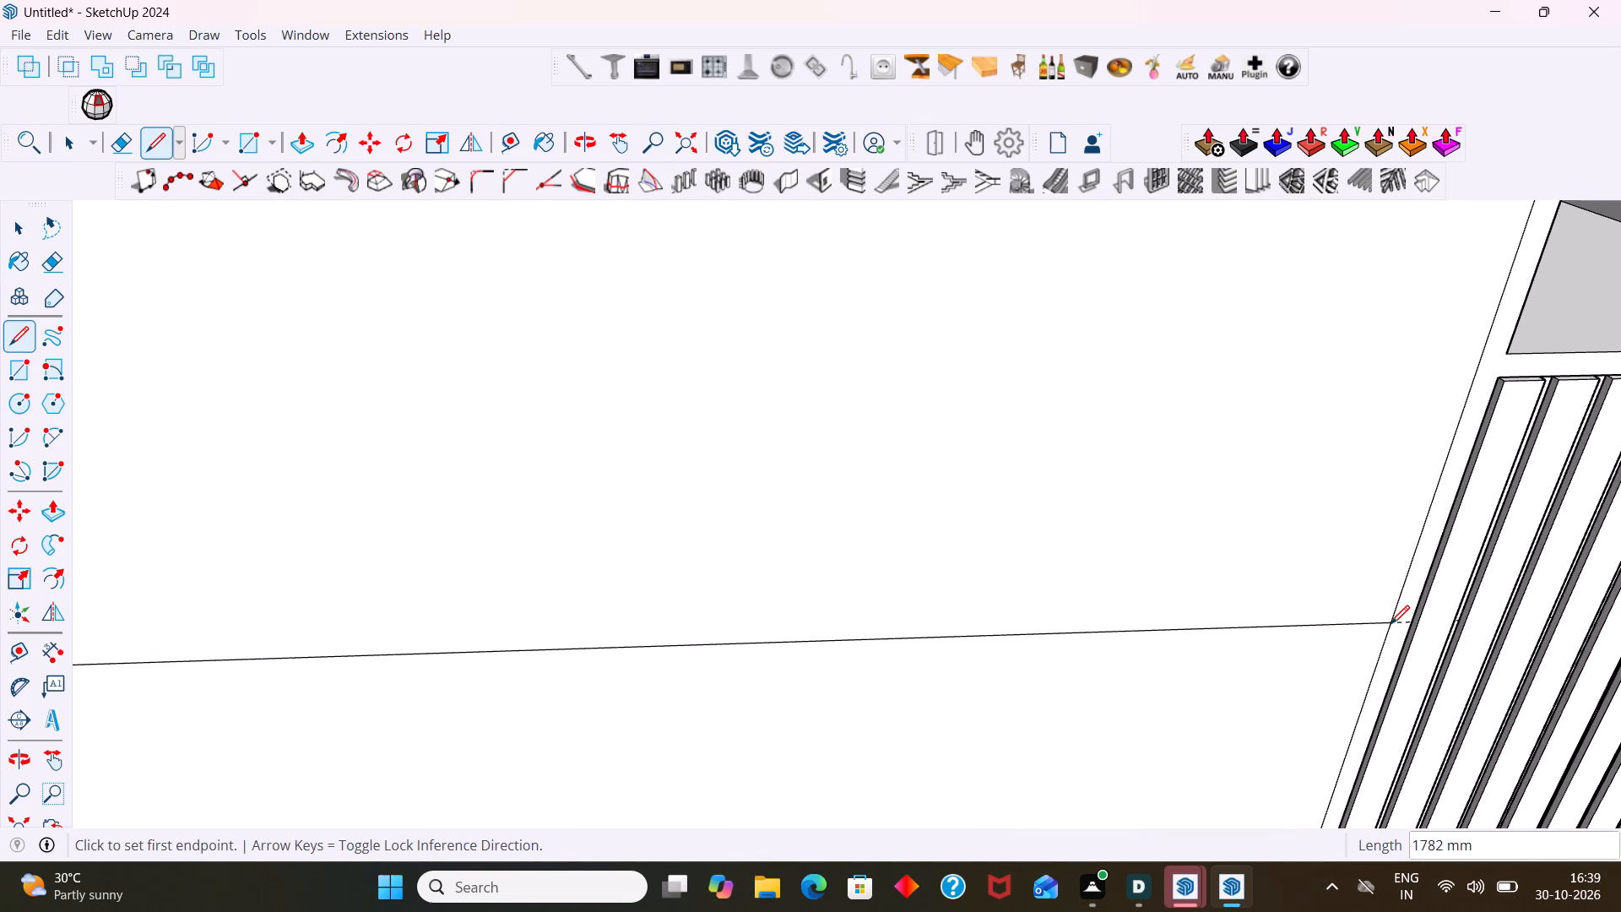
key(space)
scroll(1386, 675, down, 11)
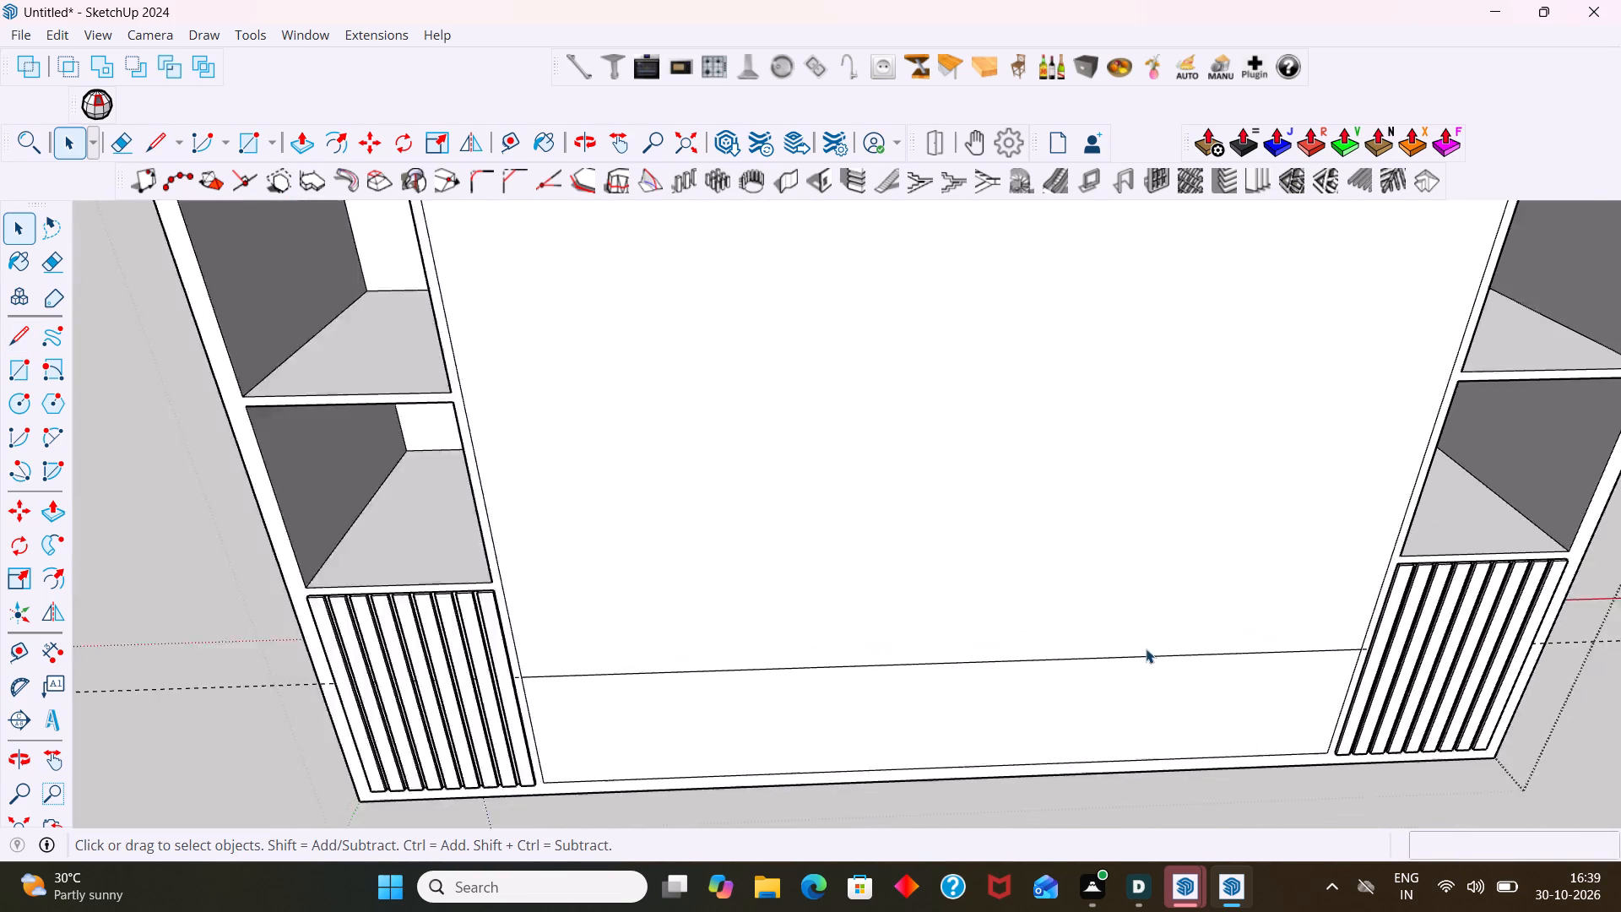
scroll(1146, 649, down, 8)
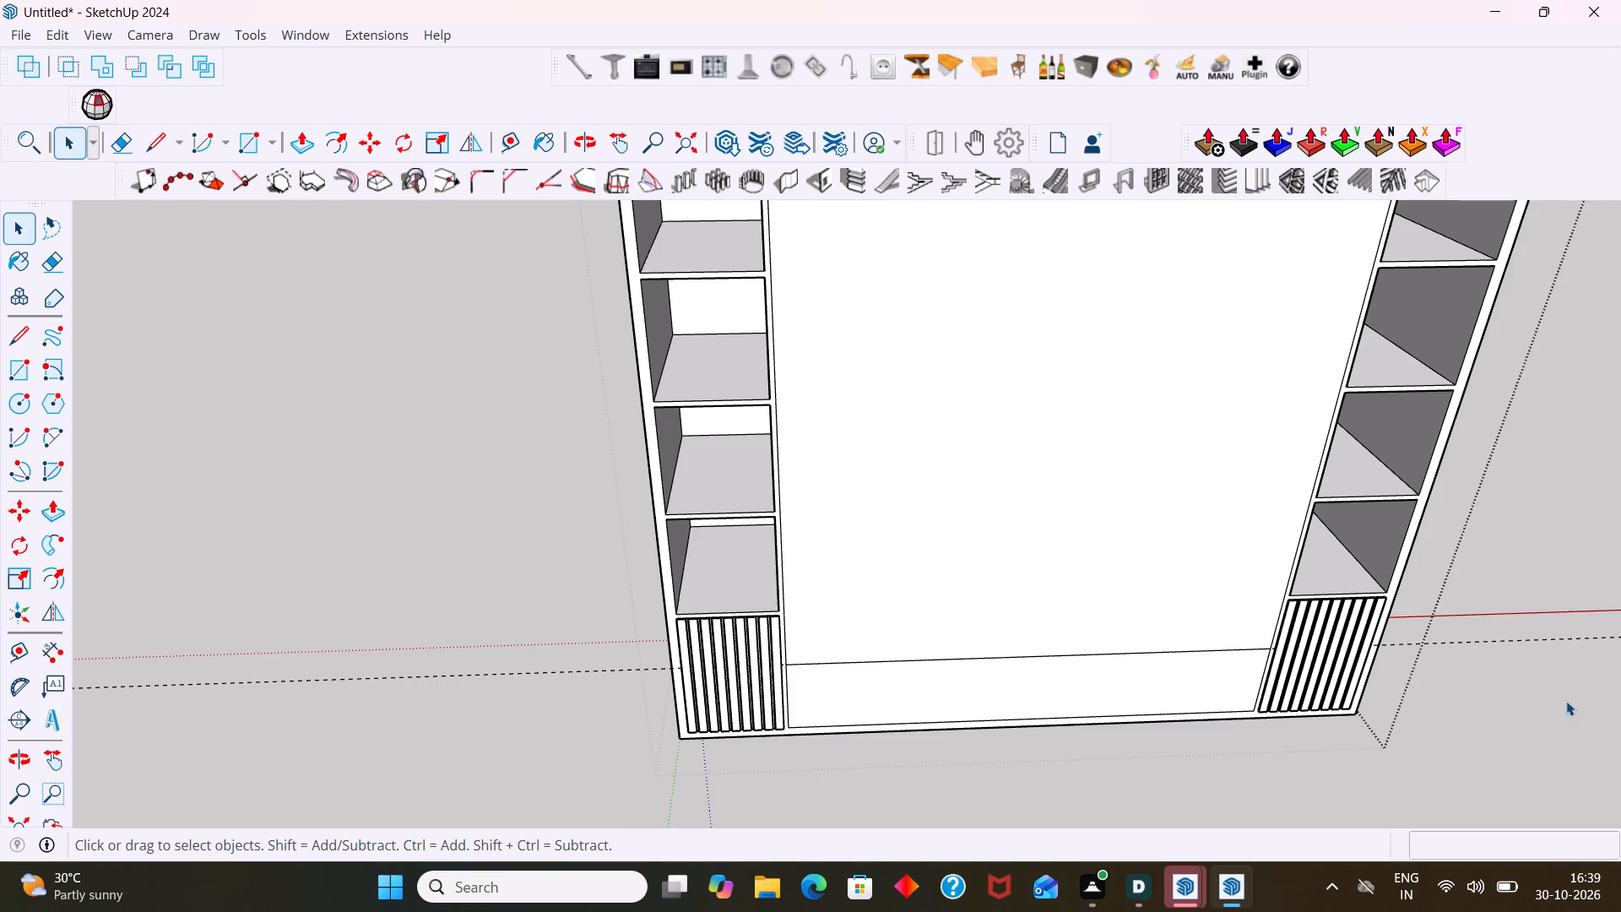
Delete the horizontal guide crossing the lower part of the central panel.
drag(1536, 672, 1514, 615)
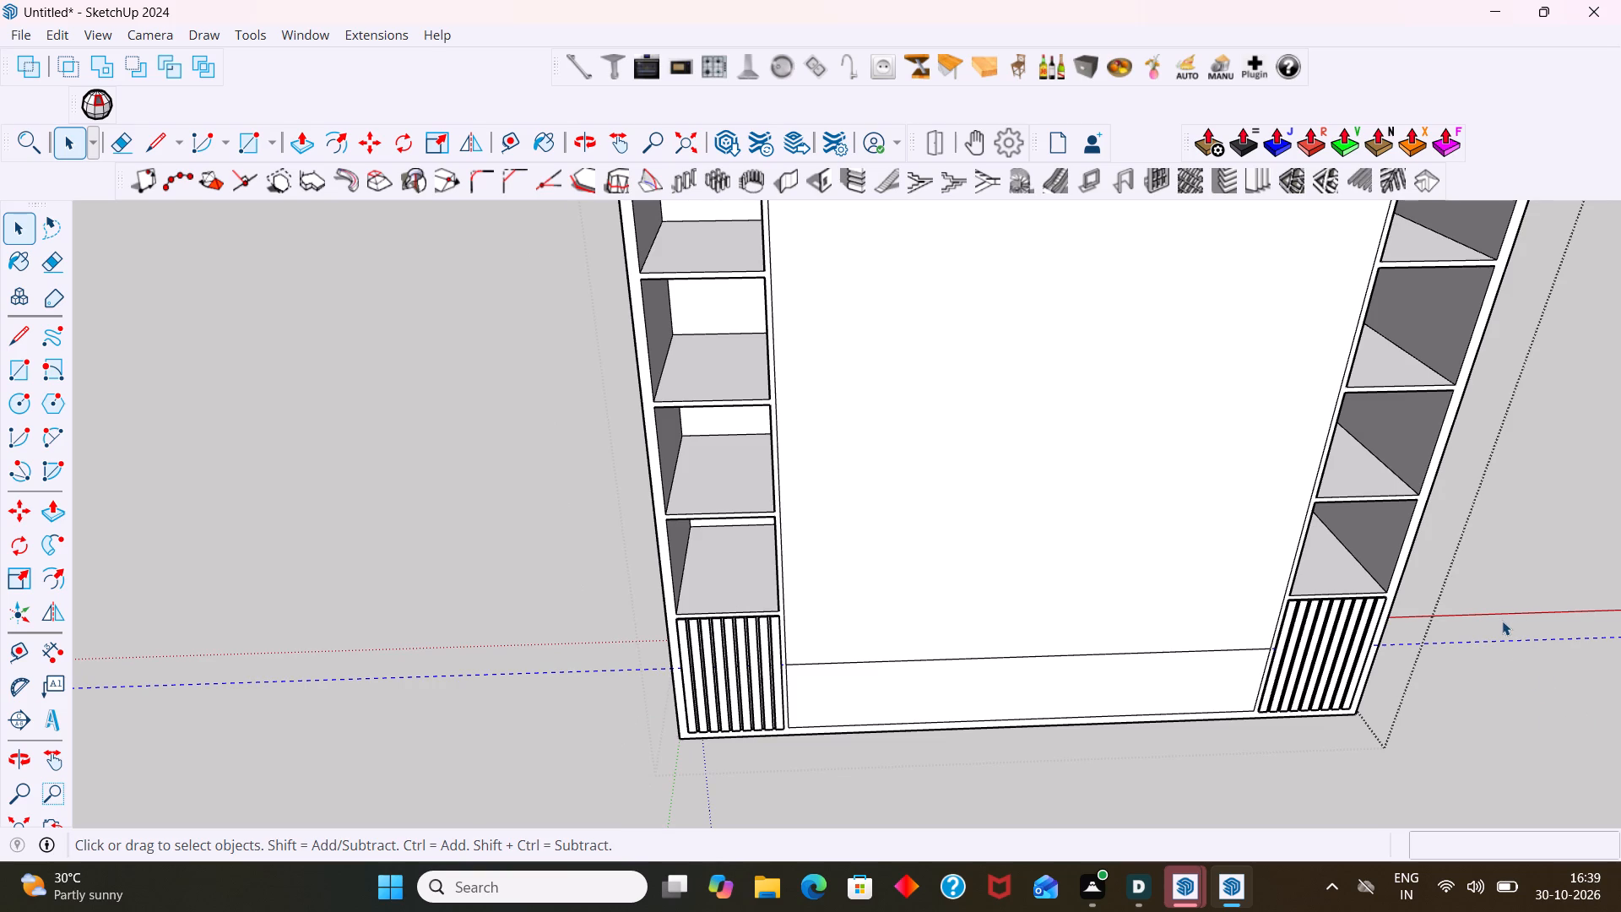
key(Delete)
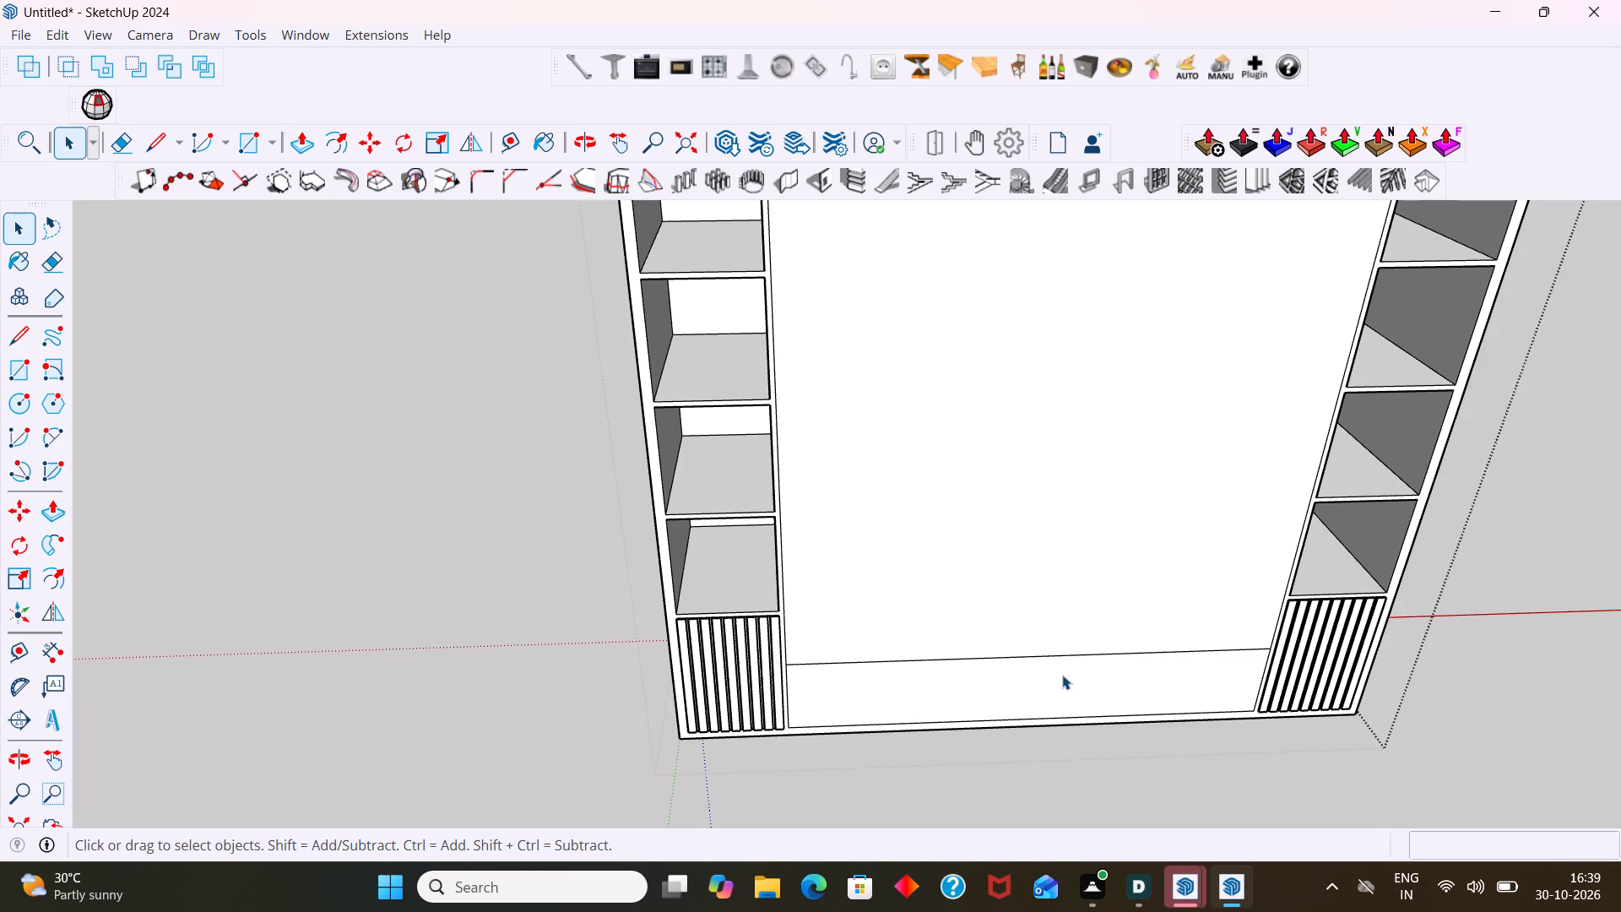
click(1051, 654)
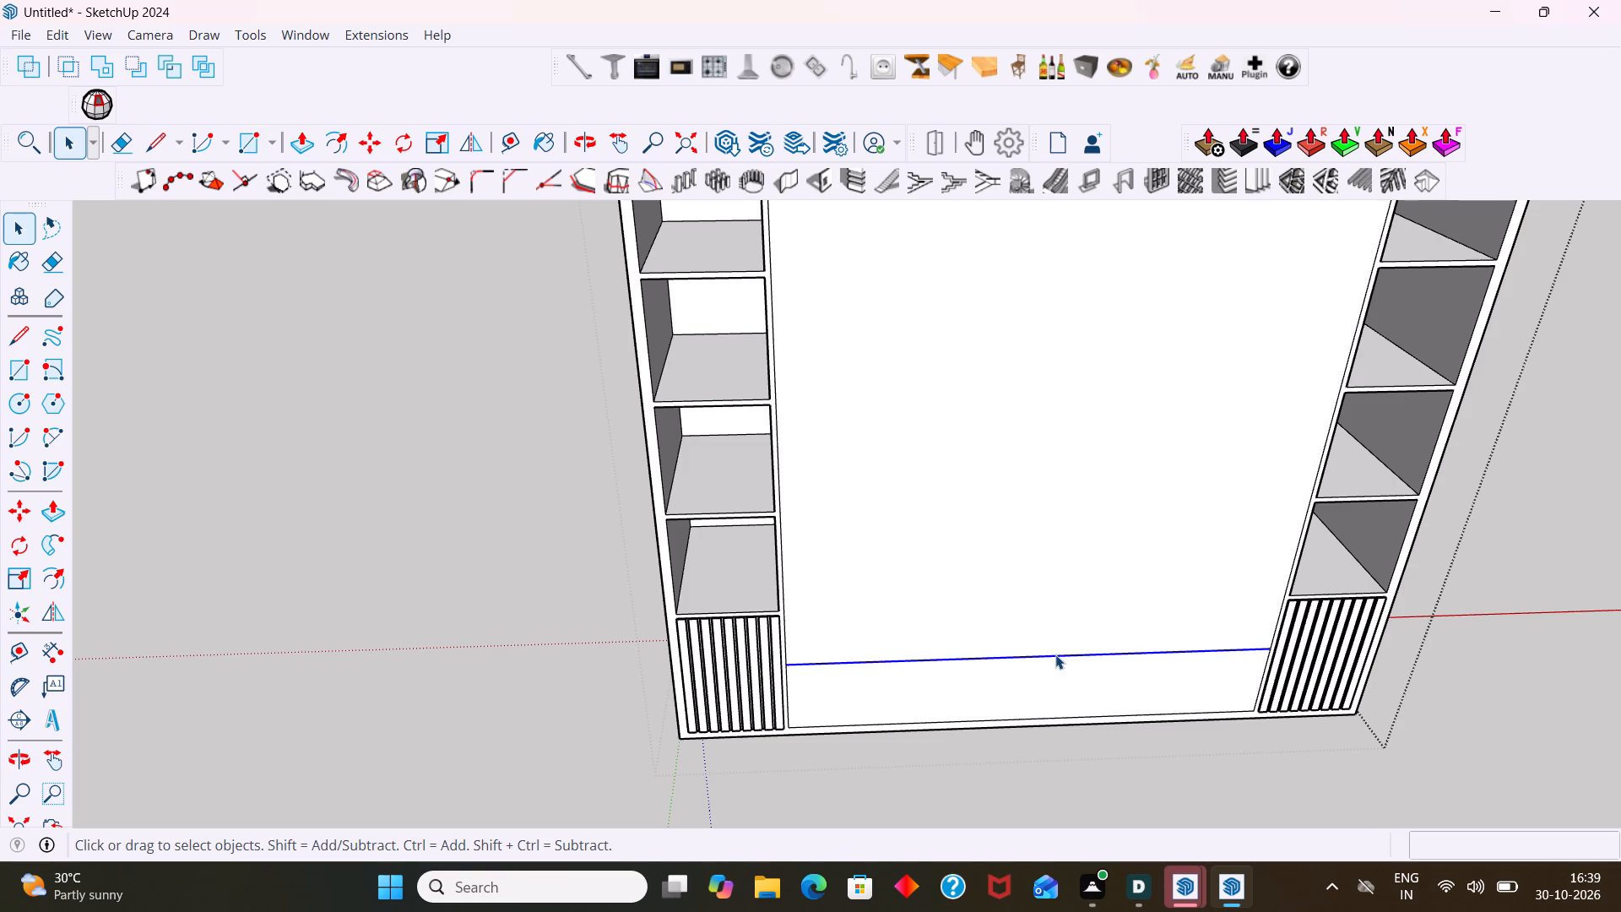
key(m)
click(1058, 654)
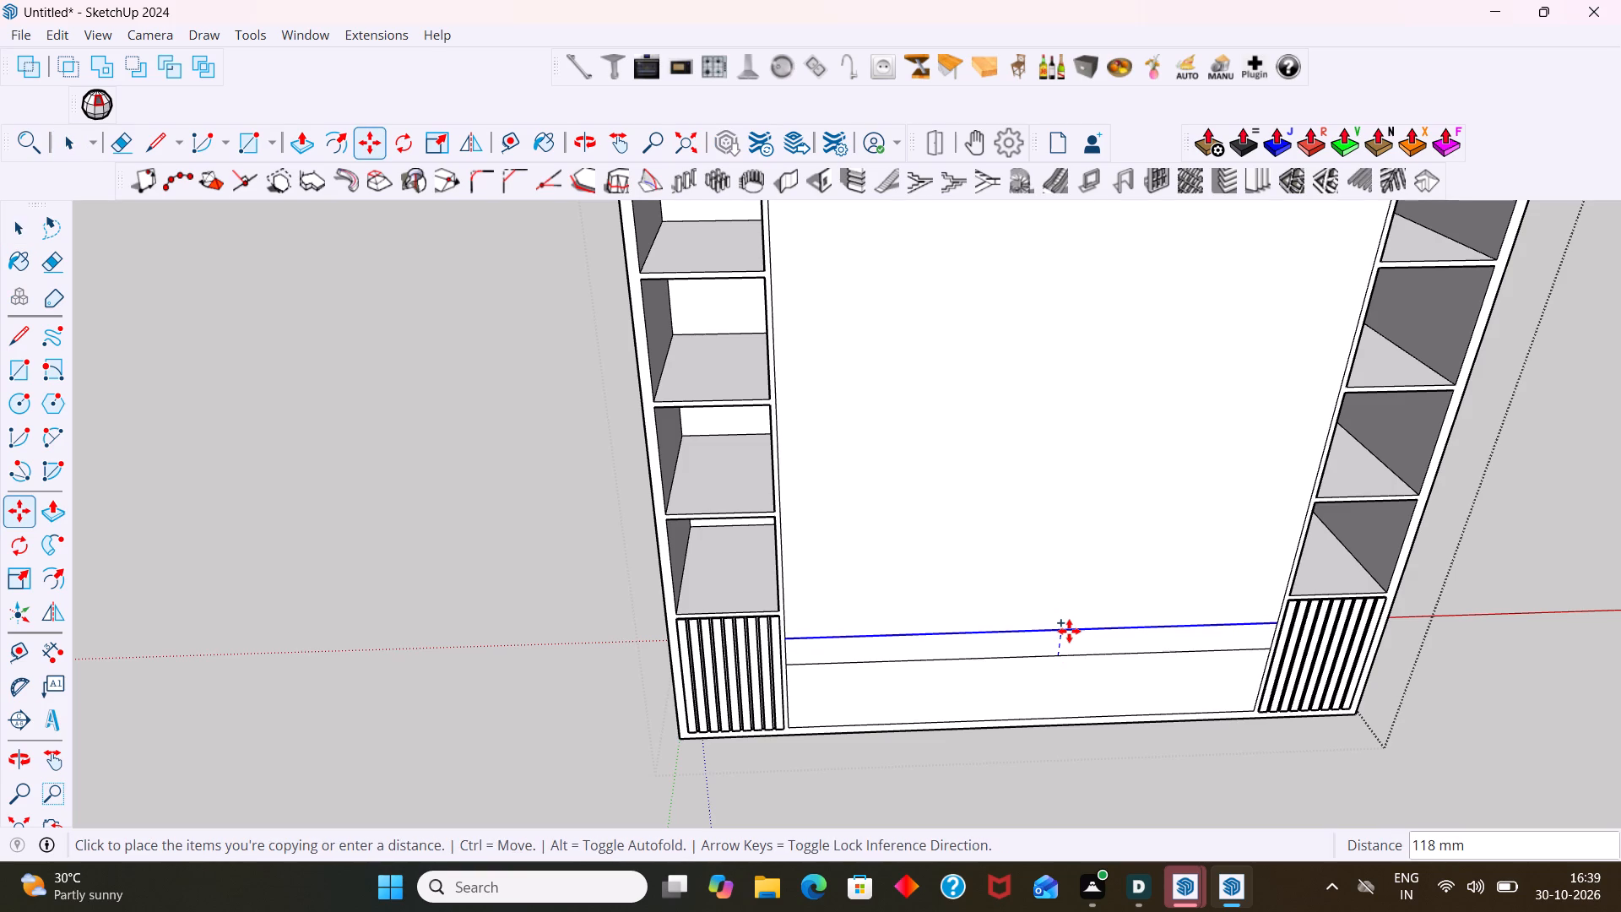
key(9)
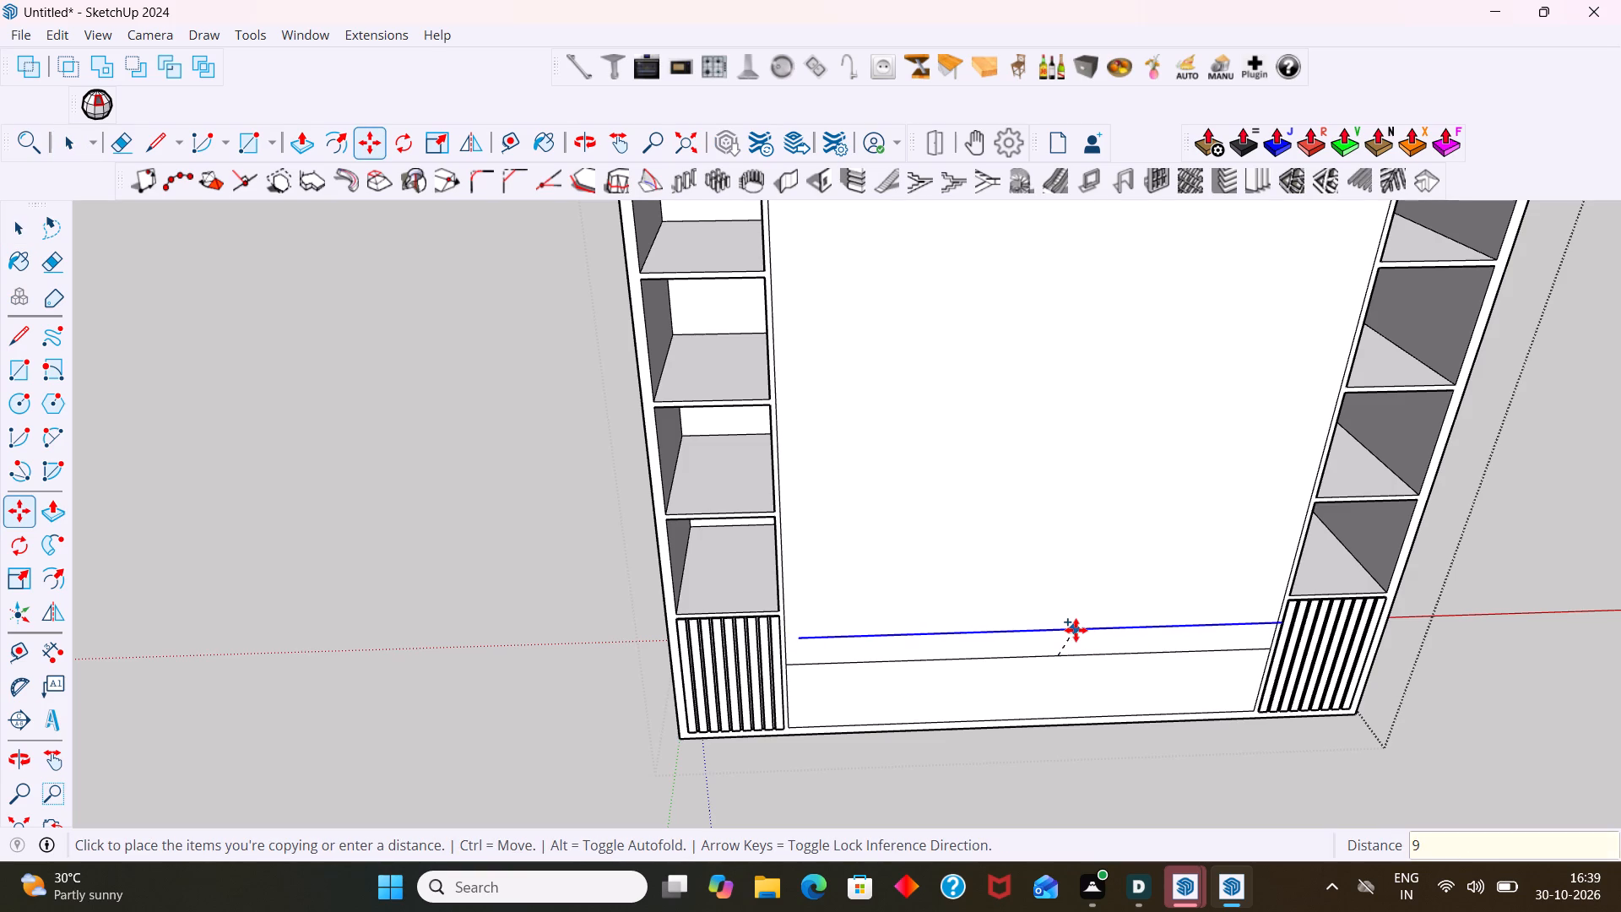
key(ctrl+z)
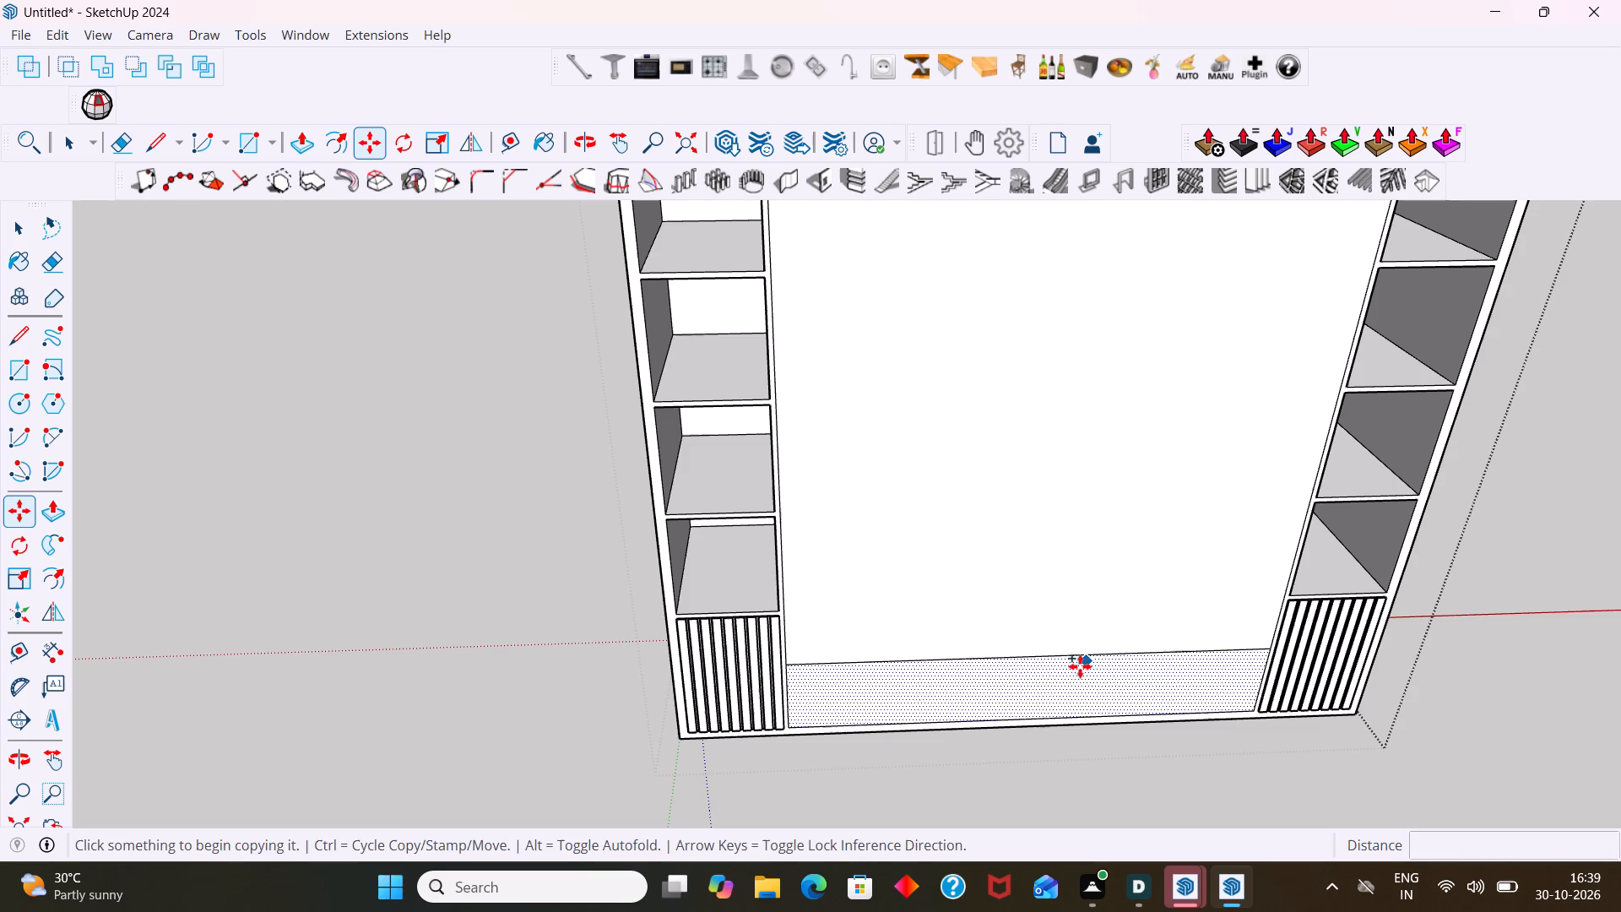
Copy the horizontal dividing line on the central panel 9 mm straight up.
click(1072, 655)
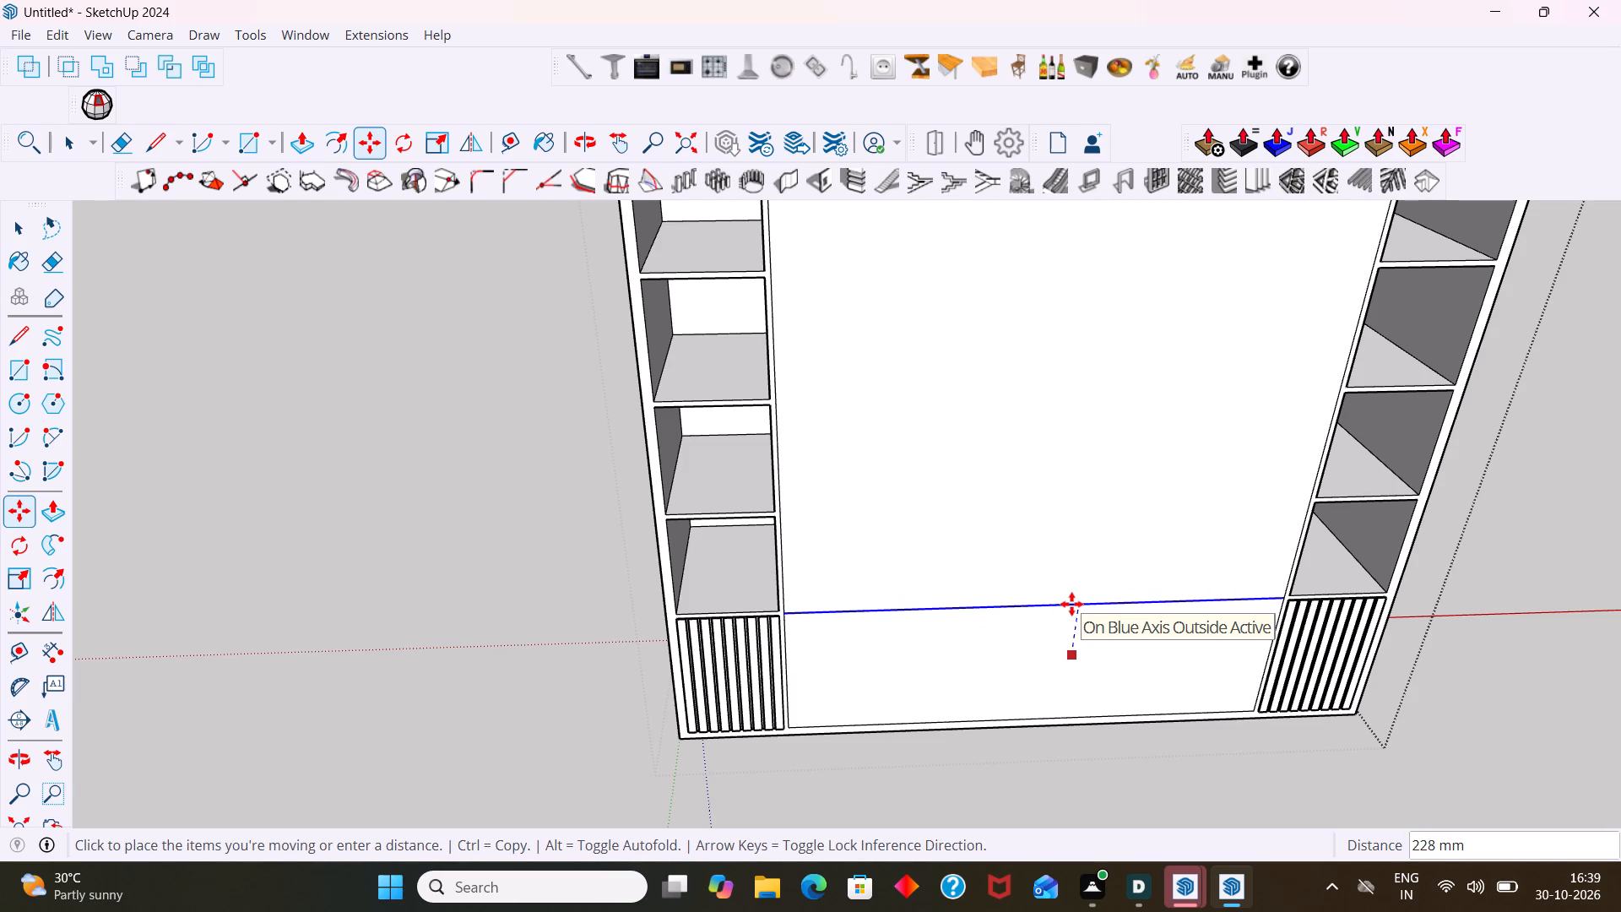
key(Up)
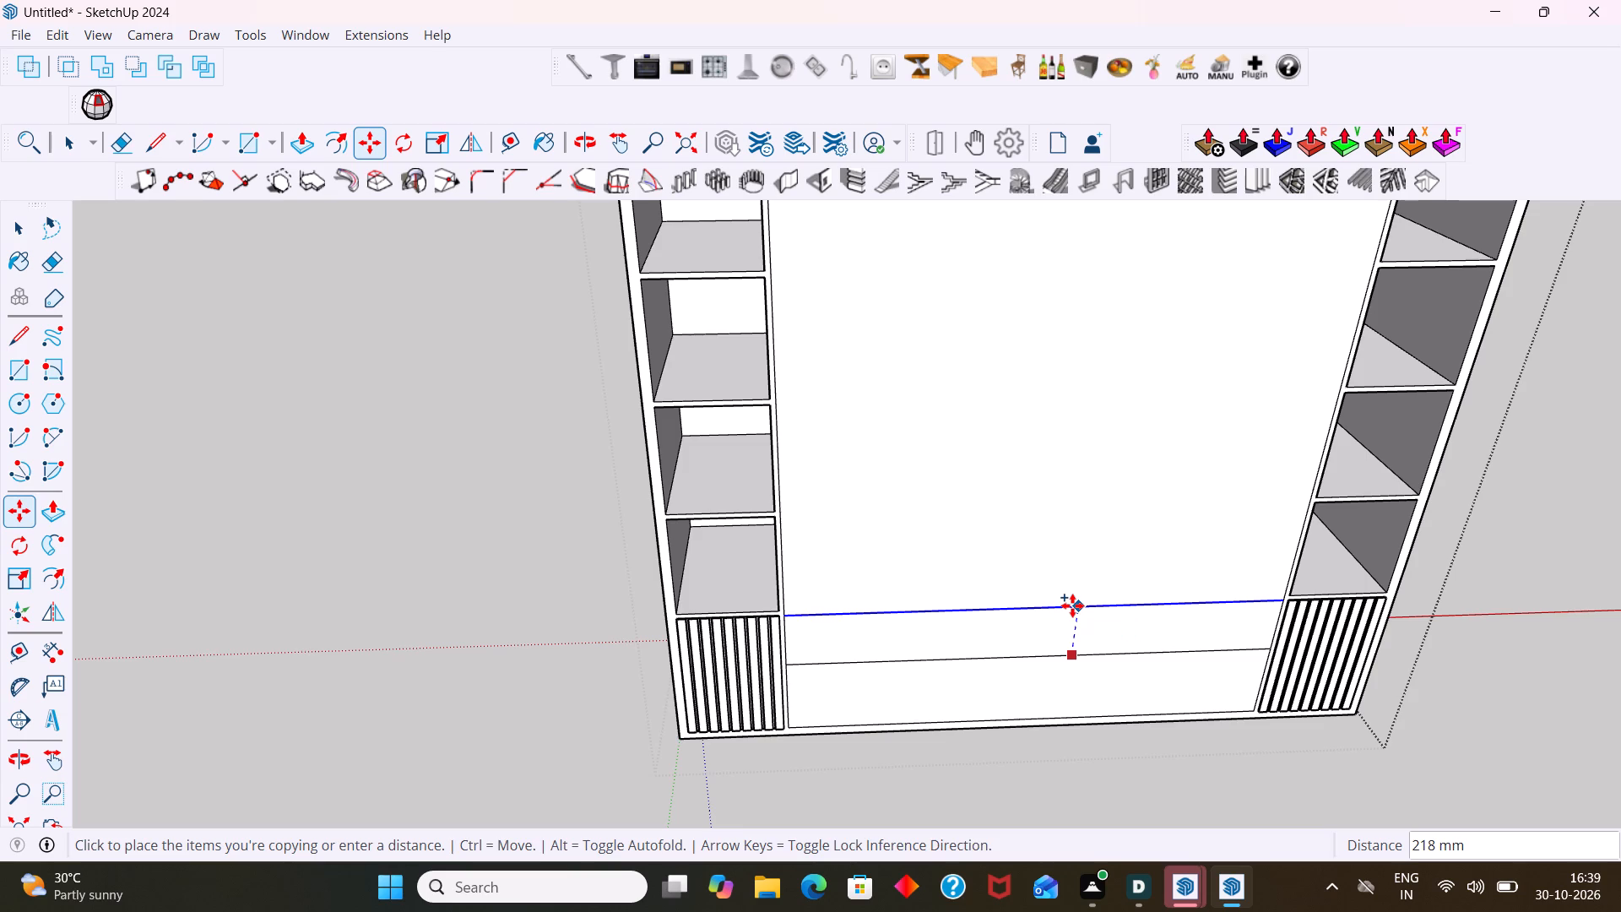
key(9)
key(Return)
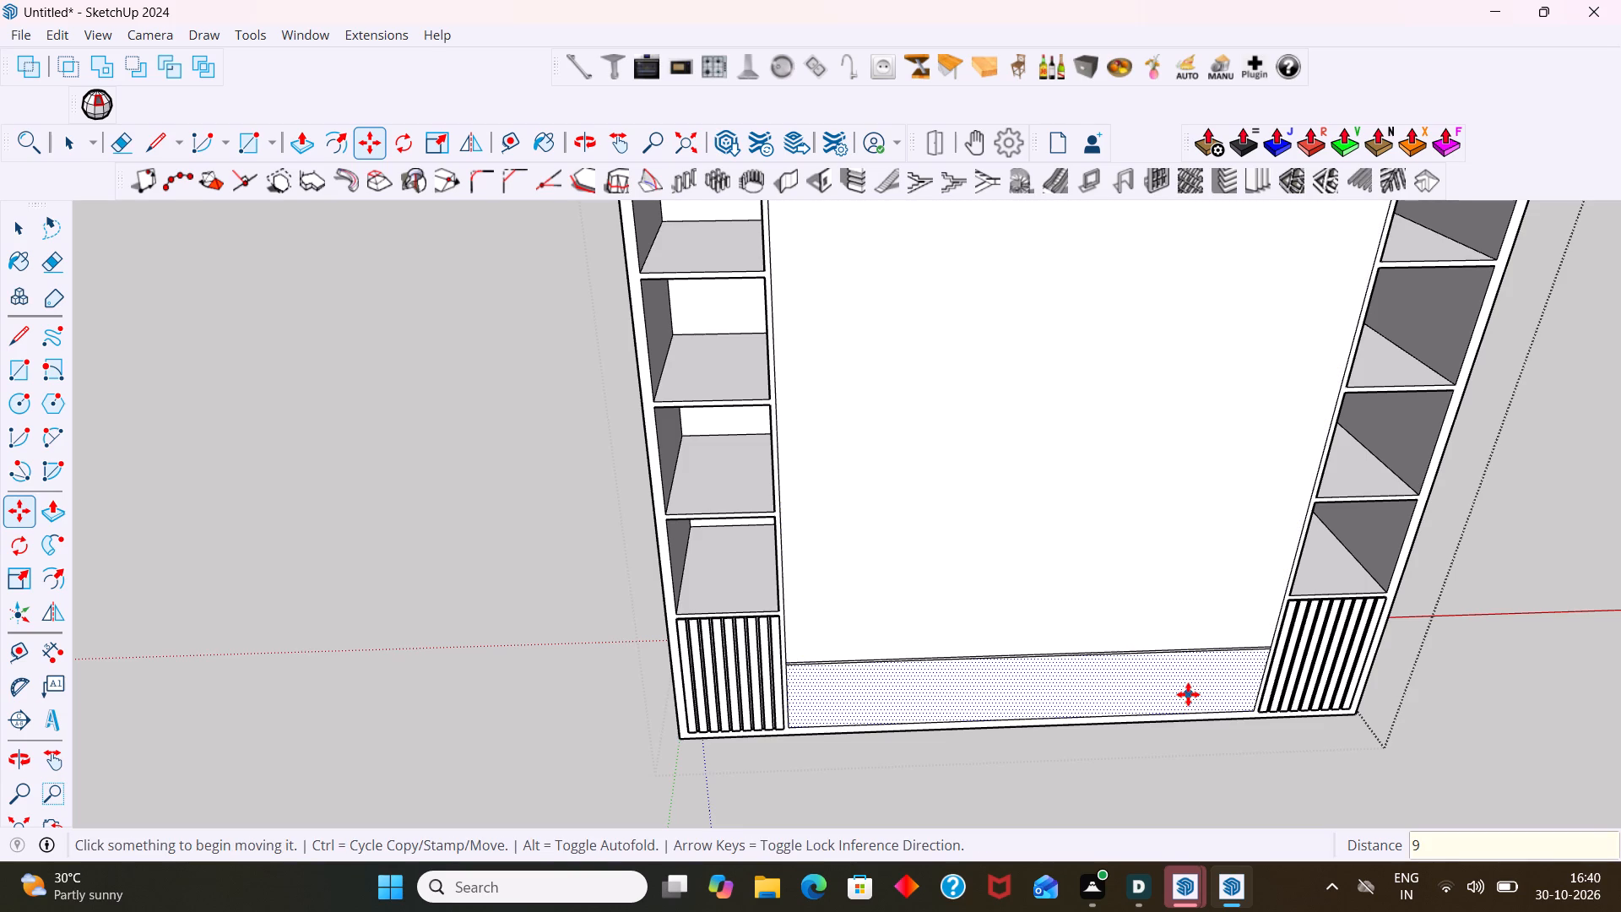
Copy the upper of the two dividing lines 18 mm straight down.
scroll(1132, 662, up, 2)
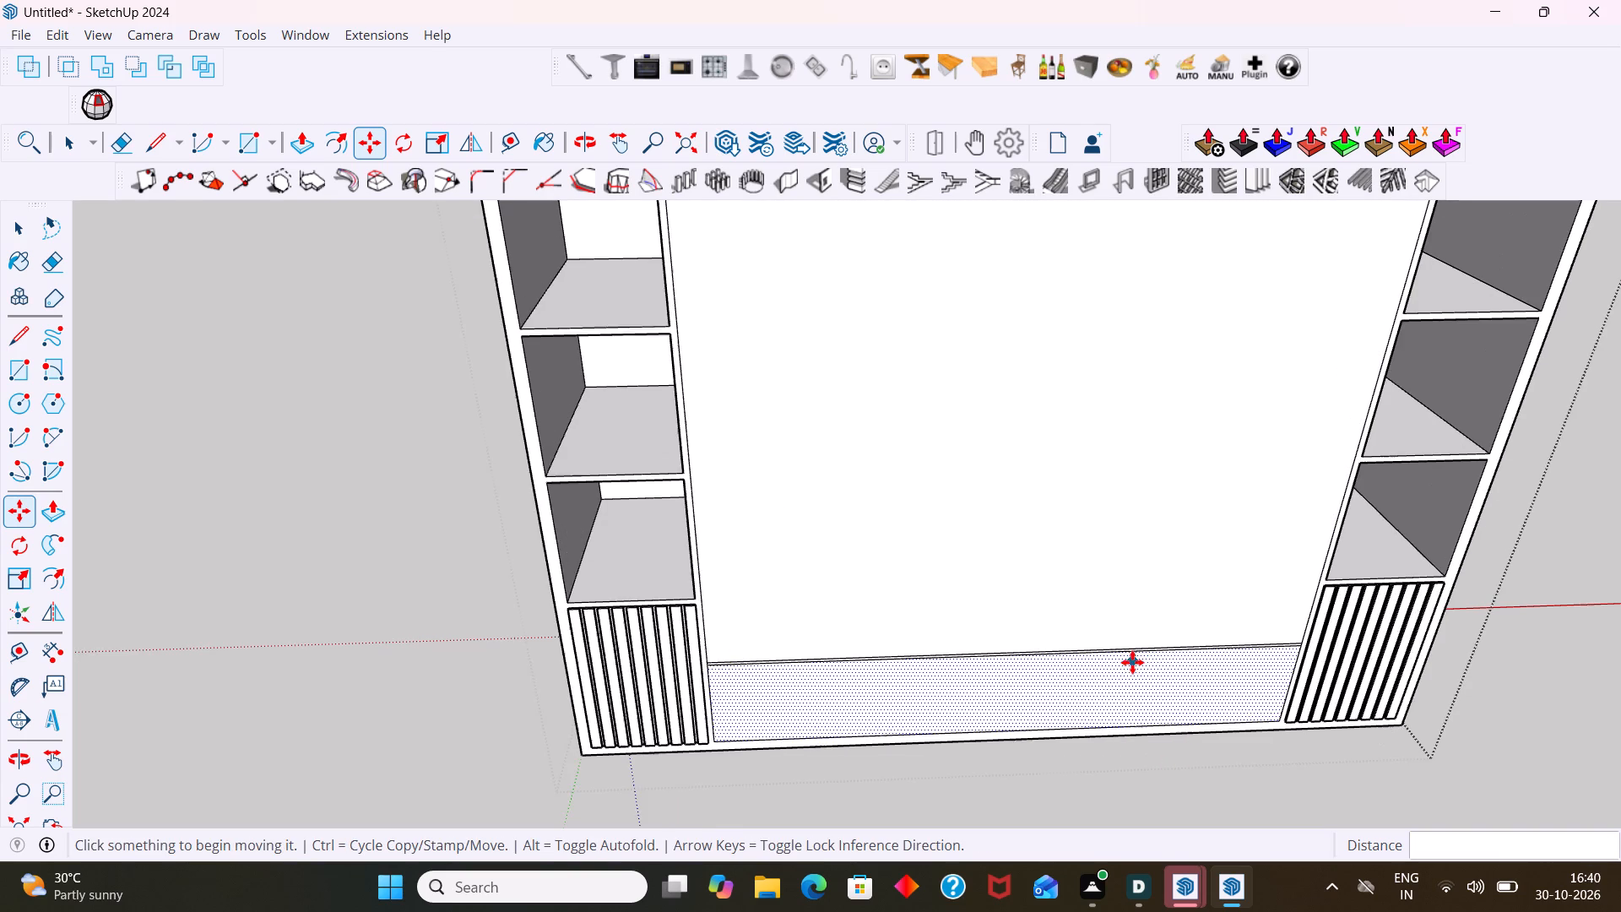
scroll(1132, 662, up, 12)
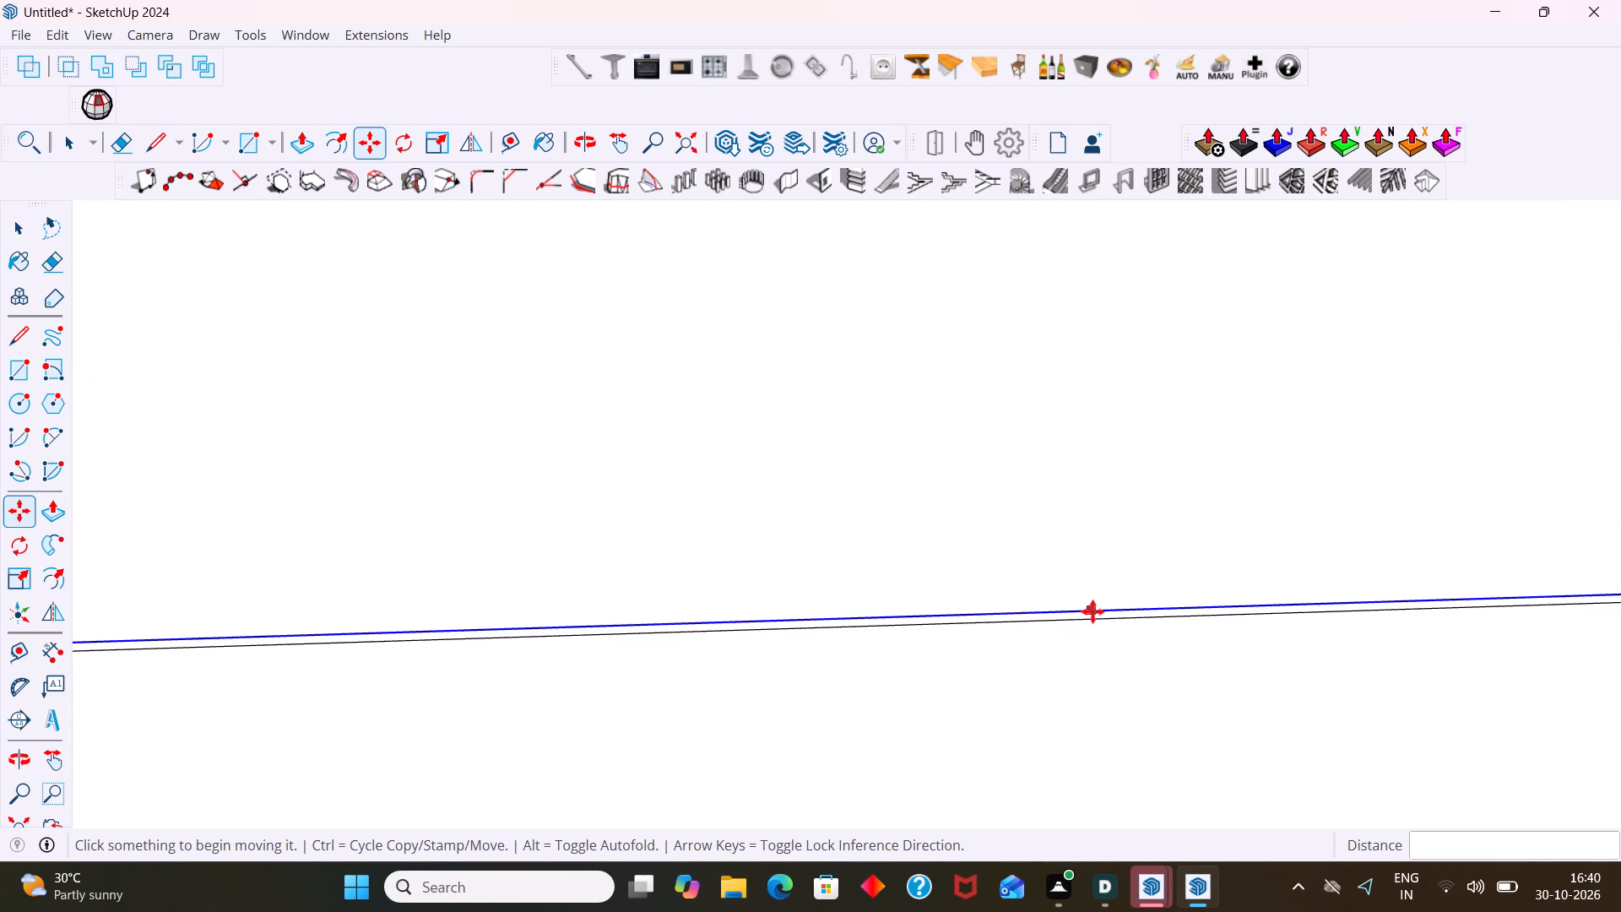
click(1092, 611)
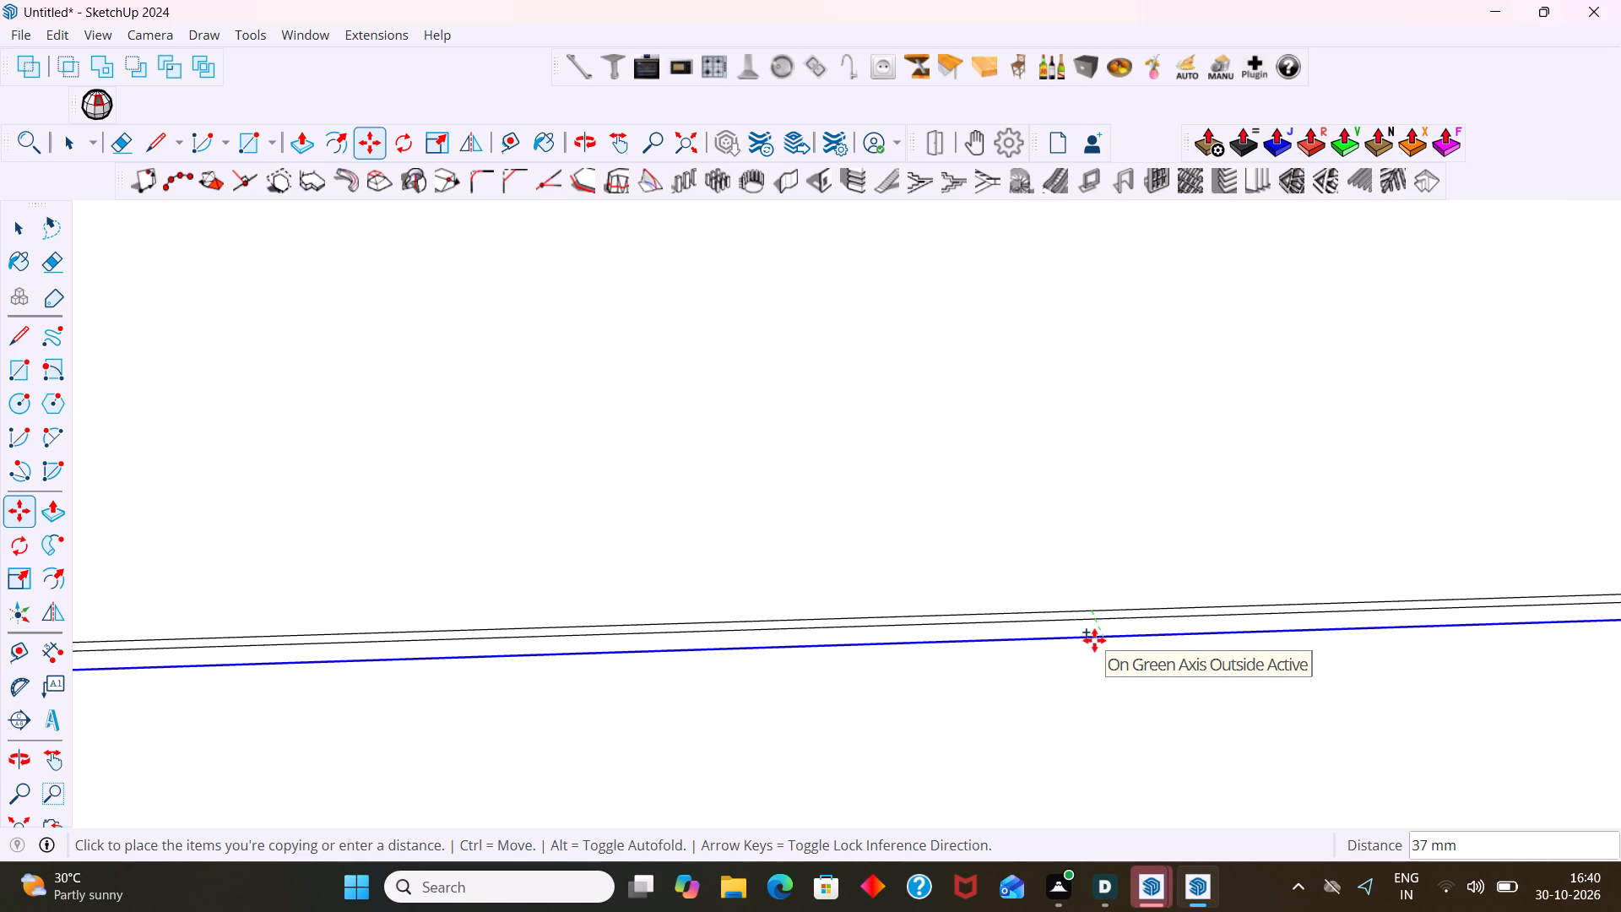
key(Up)
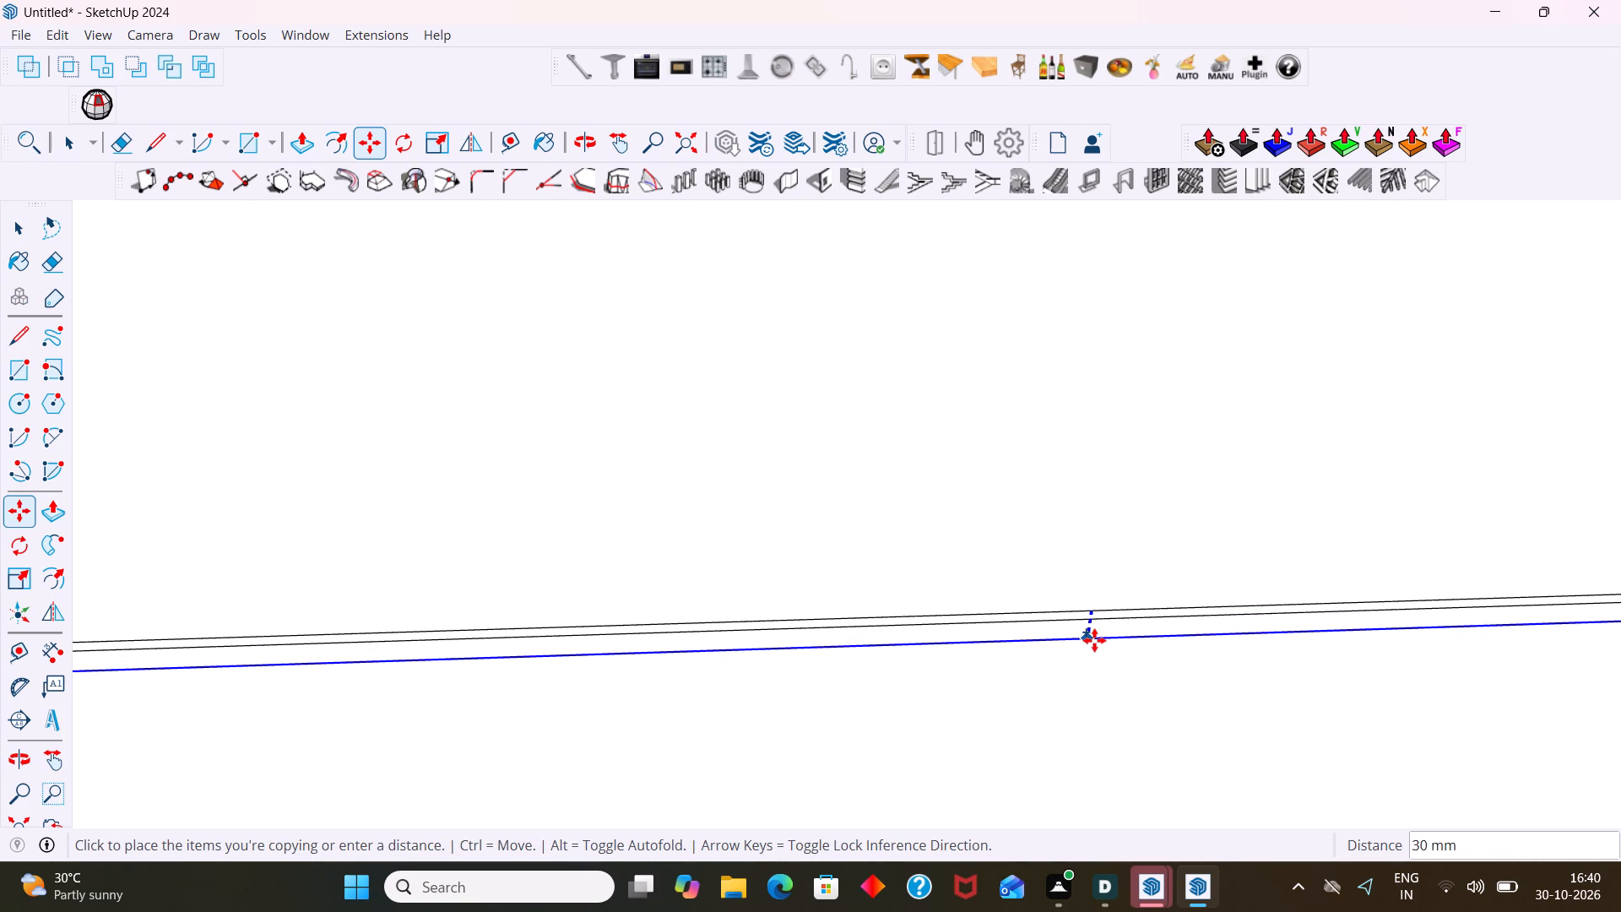
text(18)
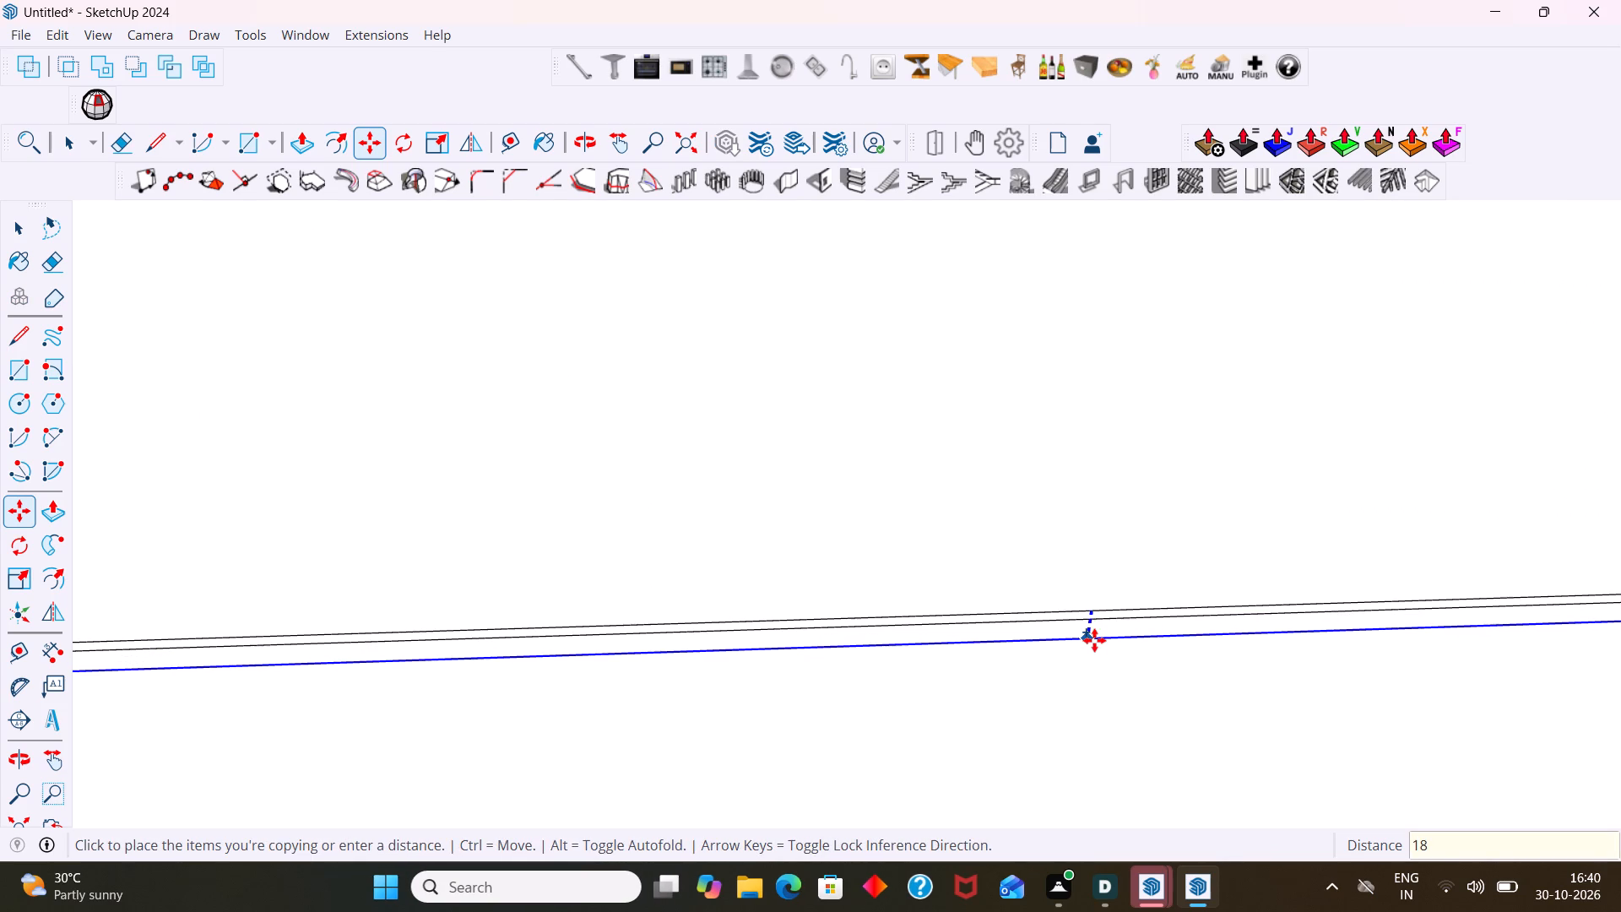
key(Return)
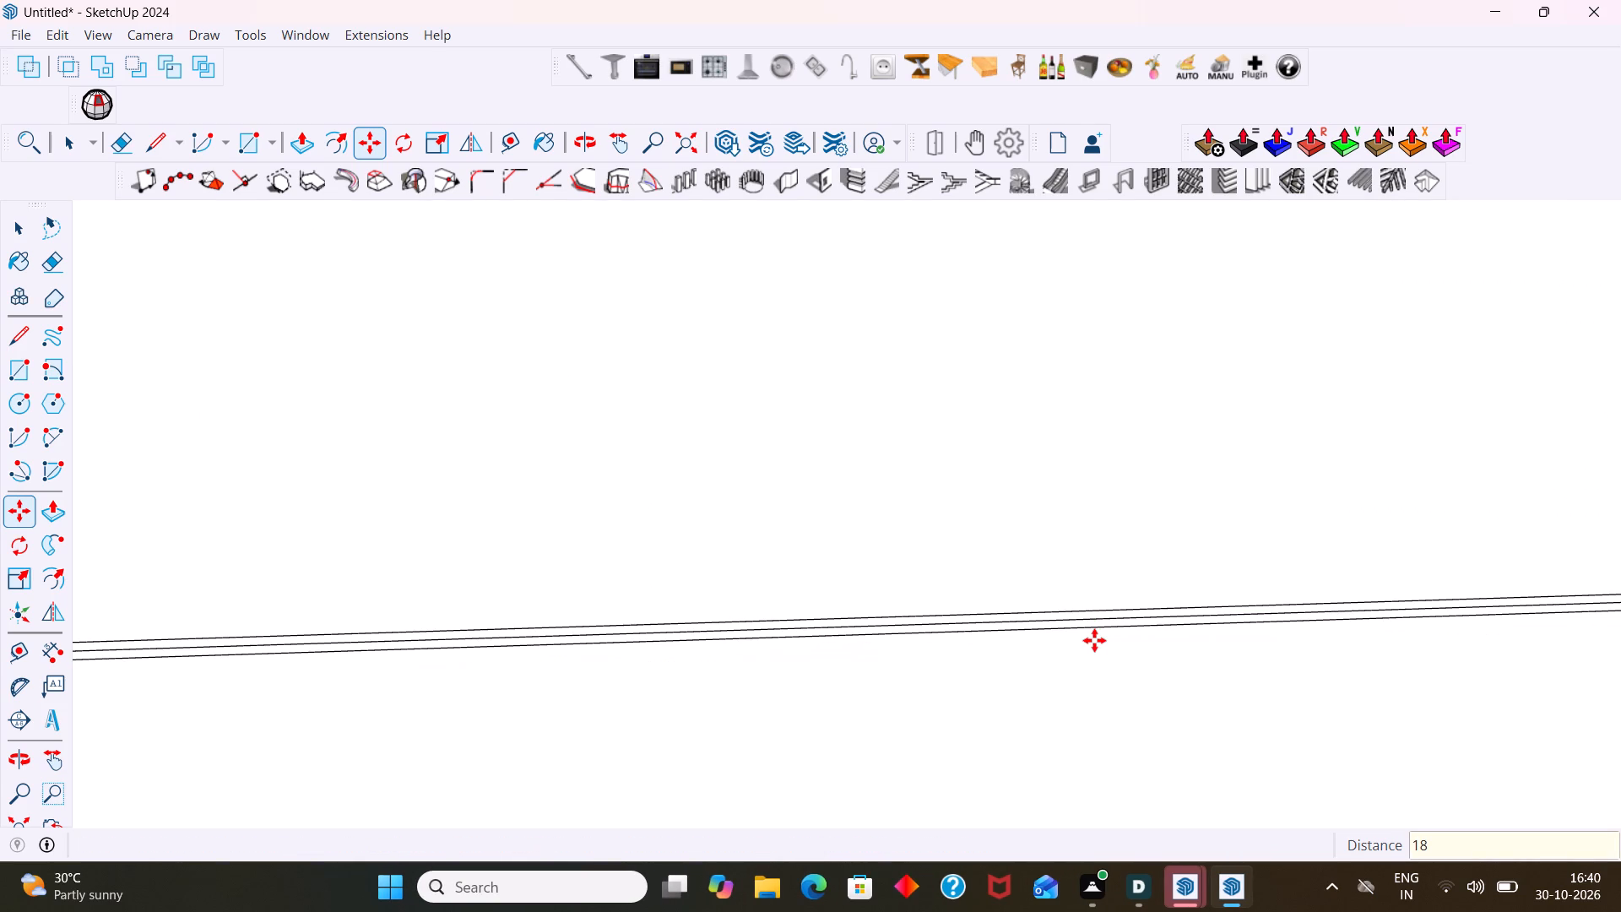
Delete the middle of the three dividing lines, leaving an 18 mm band across the central panel.
key(space)
scroll(1107, 643, down, 7)
scroll(1166, 627, up, 5)
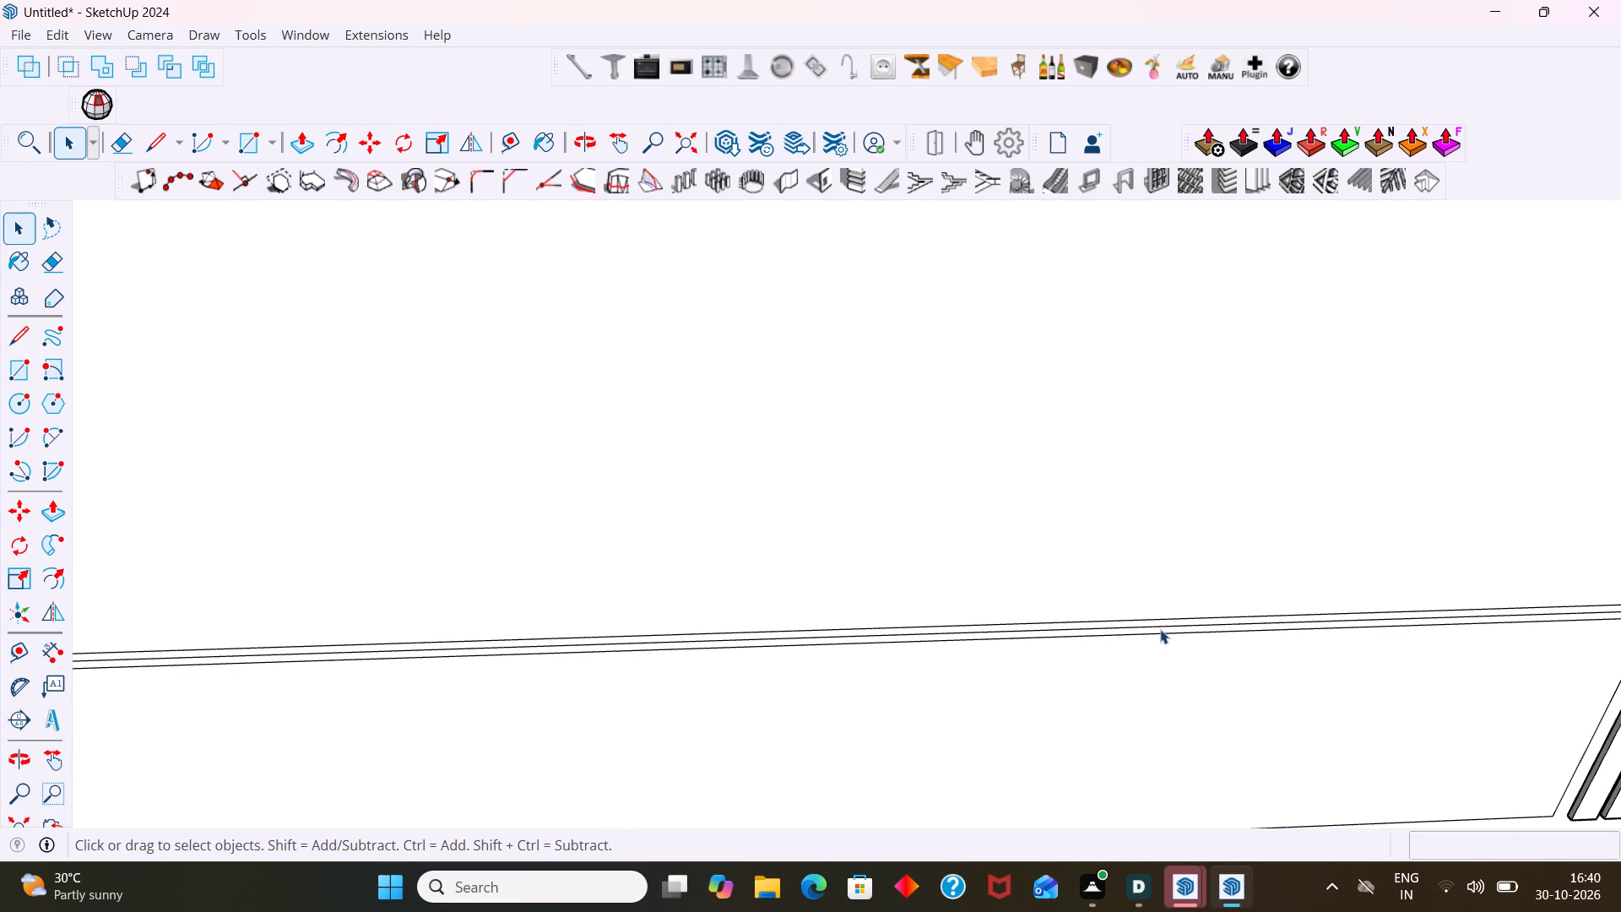
click(1160, 628)
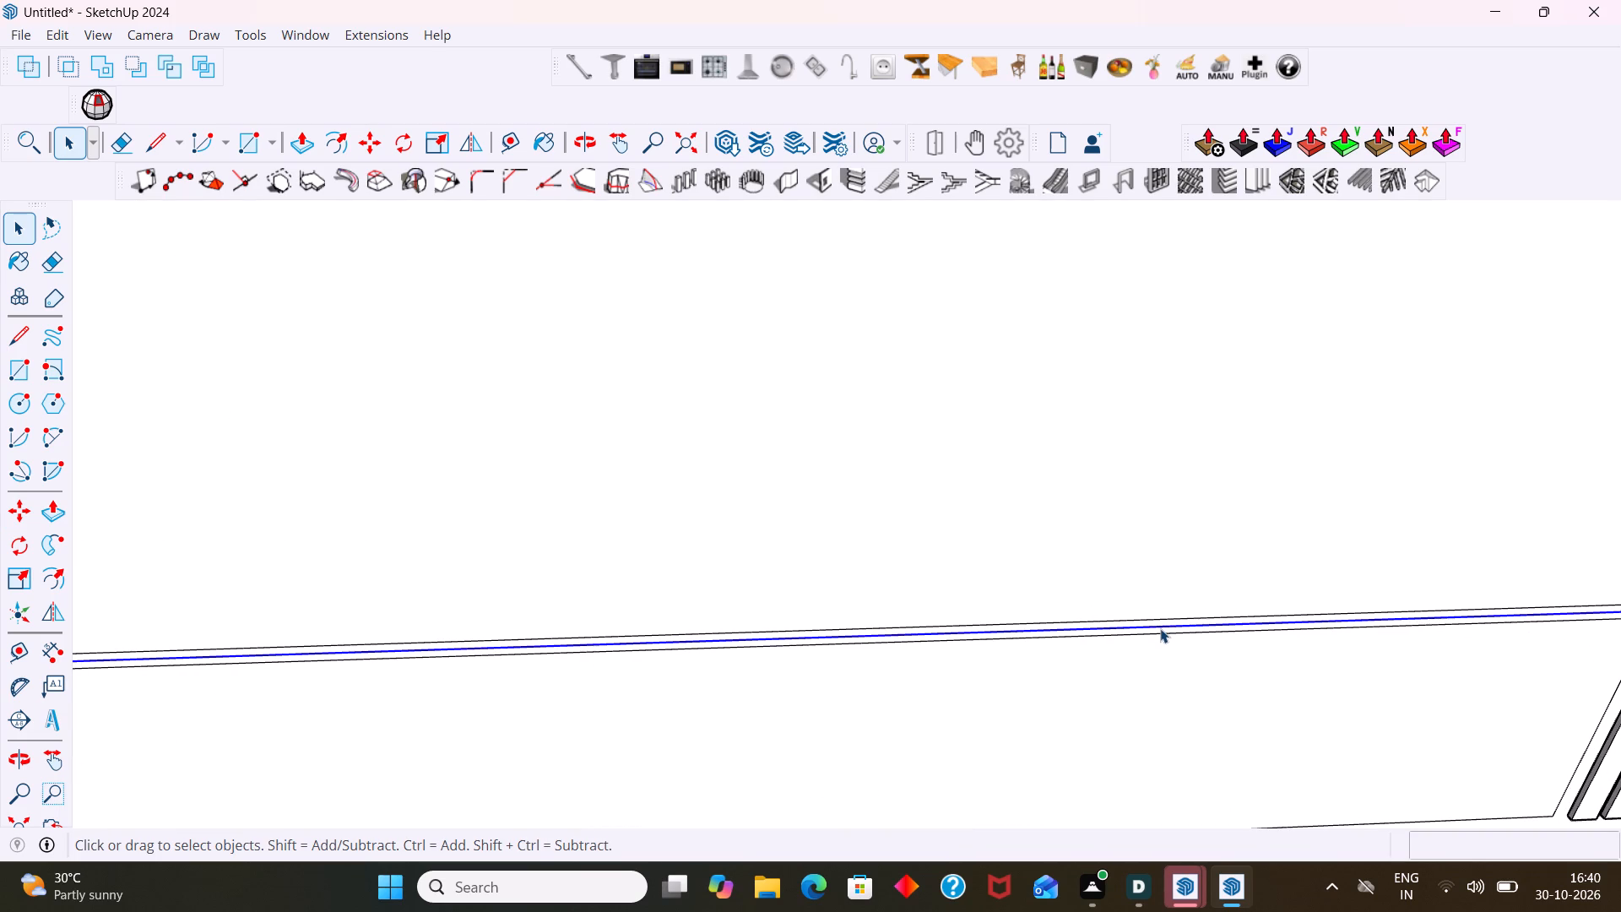
key(Delete)
Push the large central face above the 18 mm band back about 592 mm to the rear line, and close the unit's group.
scroll(1172, 622, down, 7)
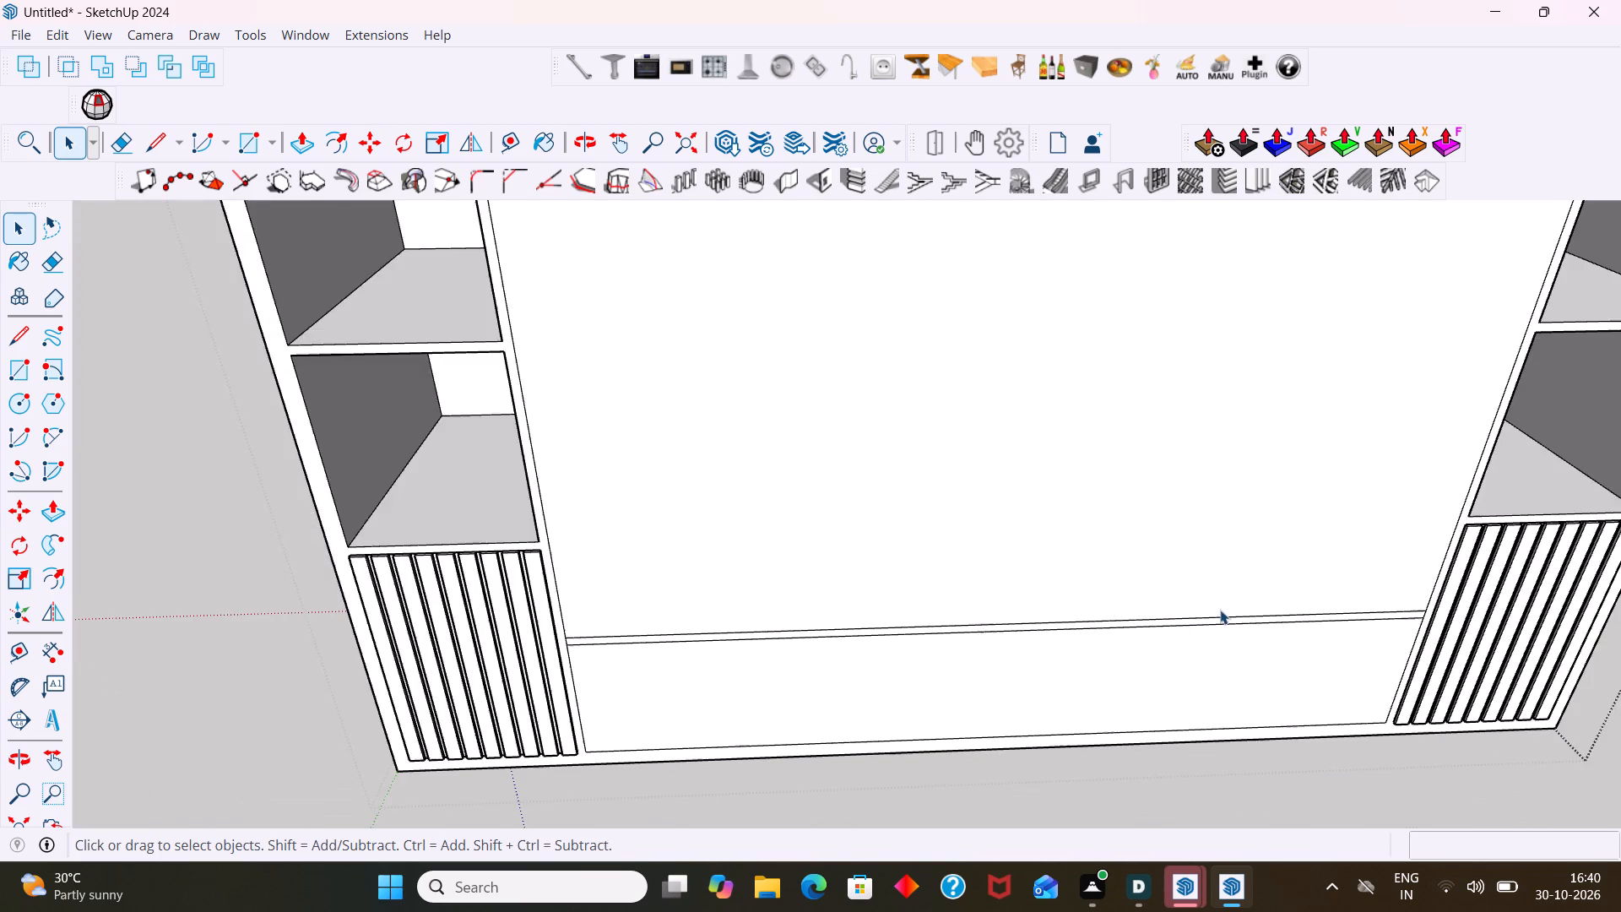
scroll(1220, 610, down, 2)
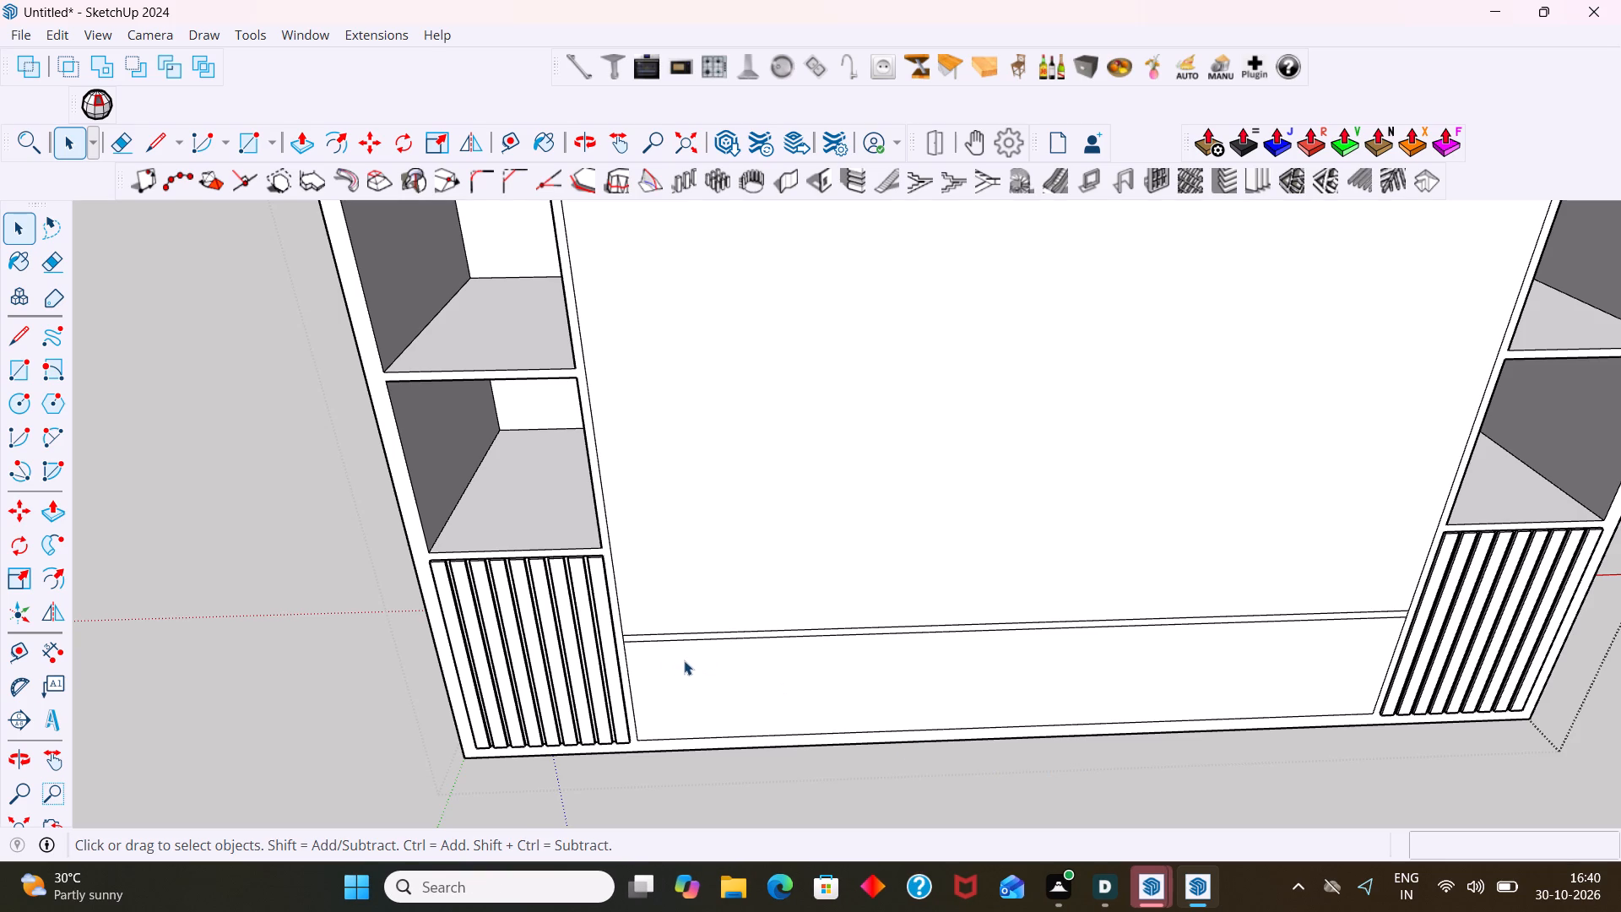
scroll(729, 595, down, 13)
scroll(844, 634, down, 8)
middle_drag(895, 593, 892, 603)
scroll(889, 603, down, 9)
middle_drag(933, 554, 915, 665)
scroll(886, 631, up, 3)
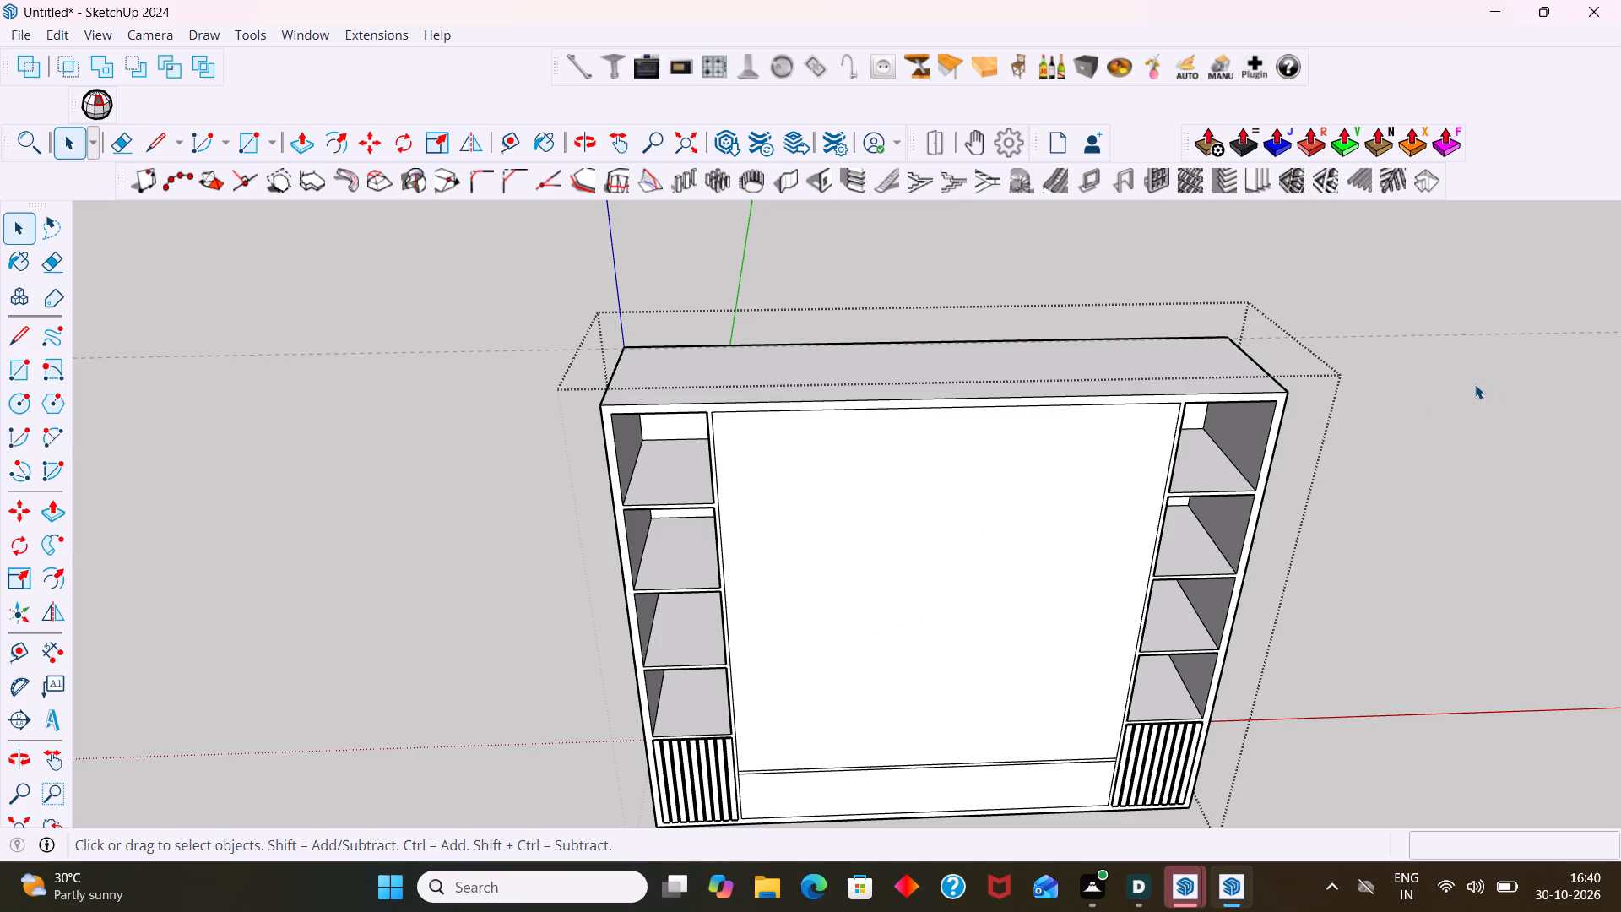
middle_drag(885, 593, 856, 687)
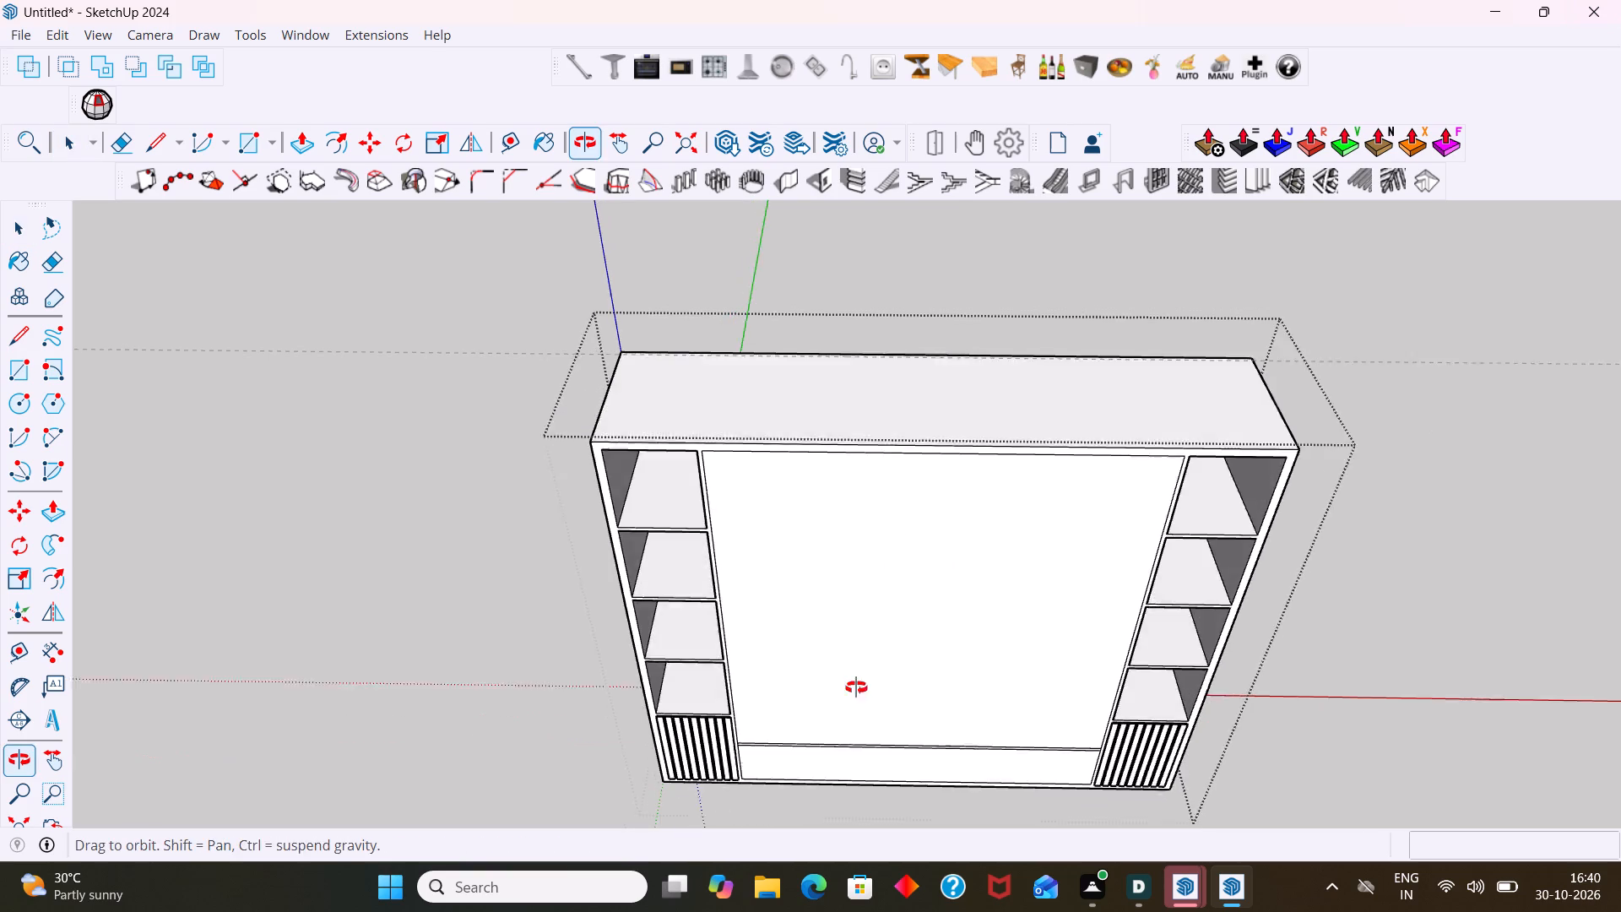
middle_drag(856, 687, 853, 640)
scroll(832, 537, up, 5)
click(832, 535)
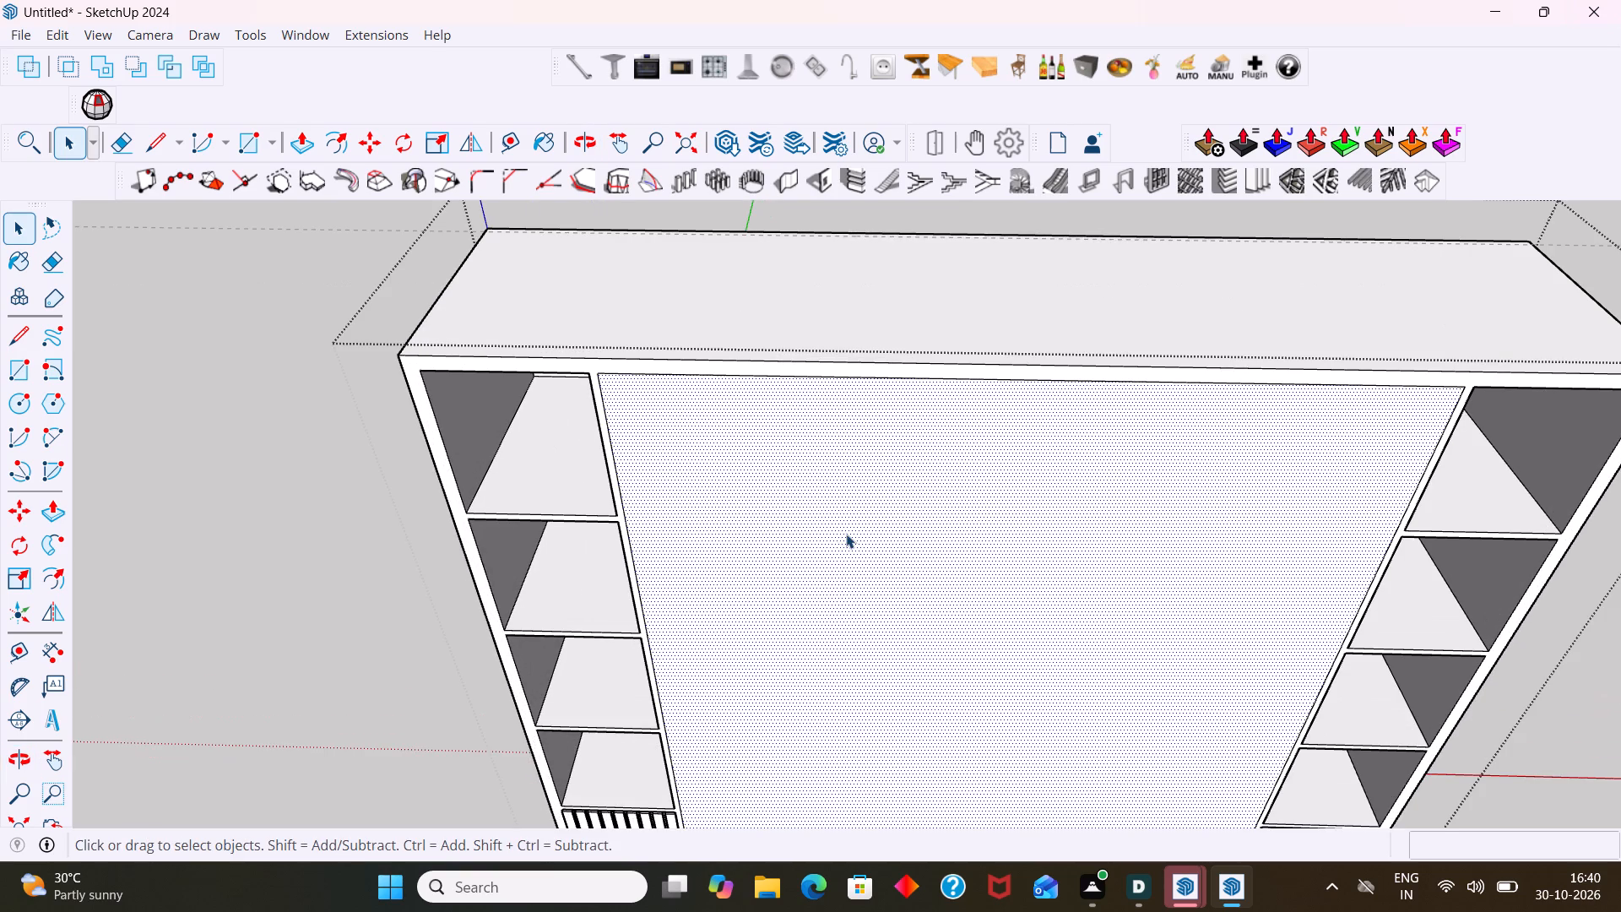
key(p)
click(846, 534)
scroll(861, 228, up, 3)
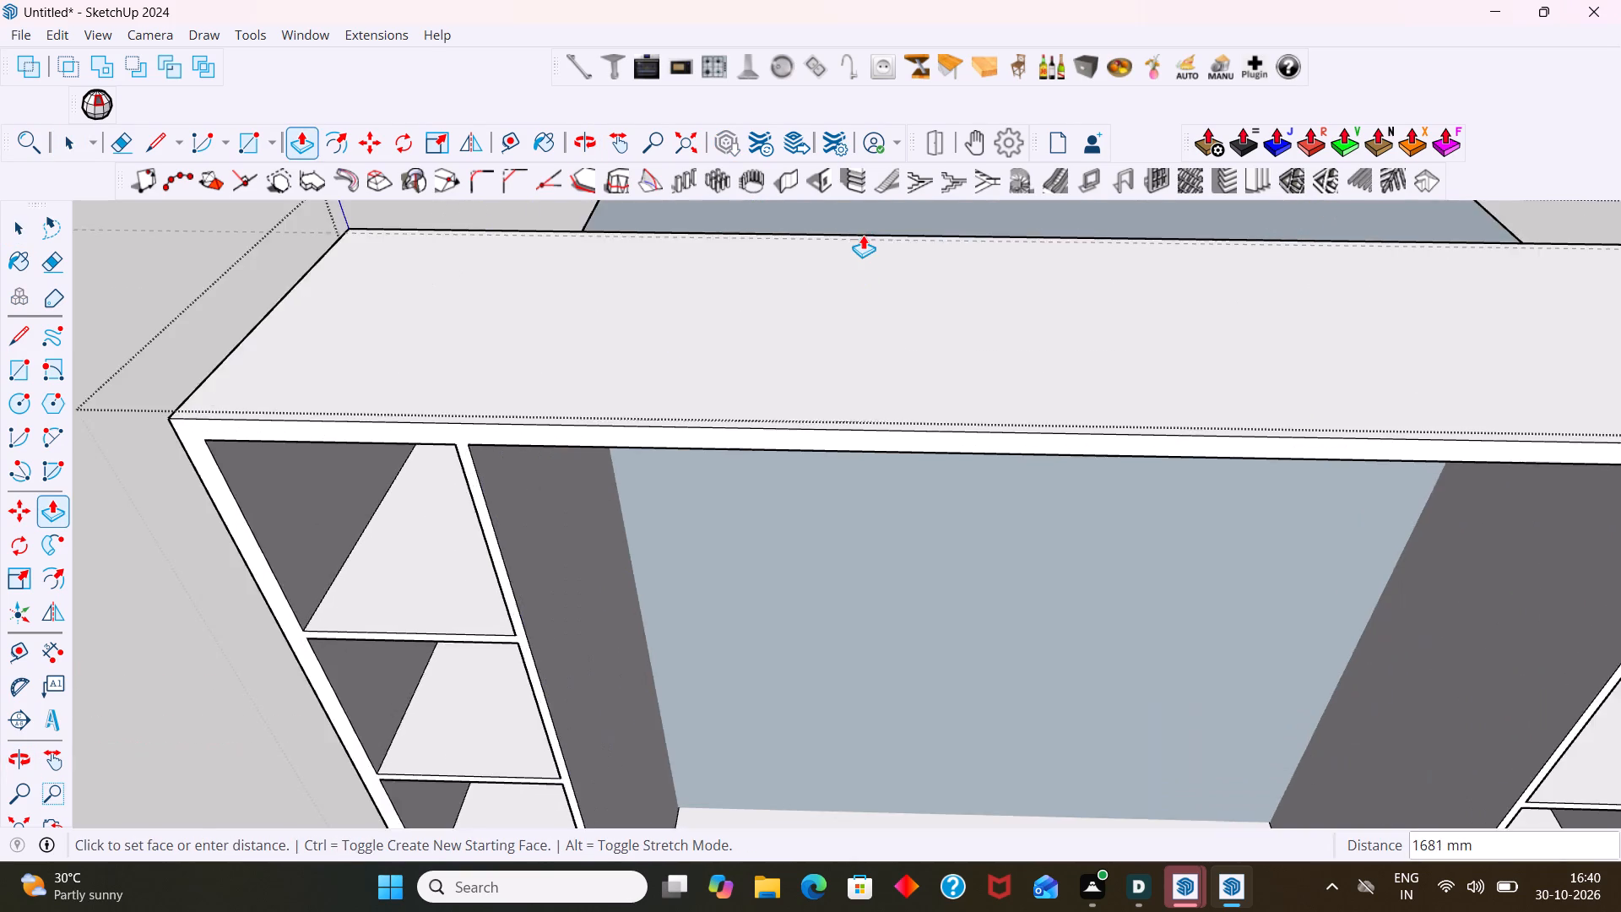
scroll(863, 235, up, 3)
middle_drag(871, 255, 854, 348)
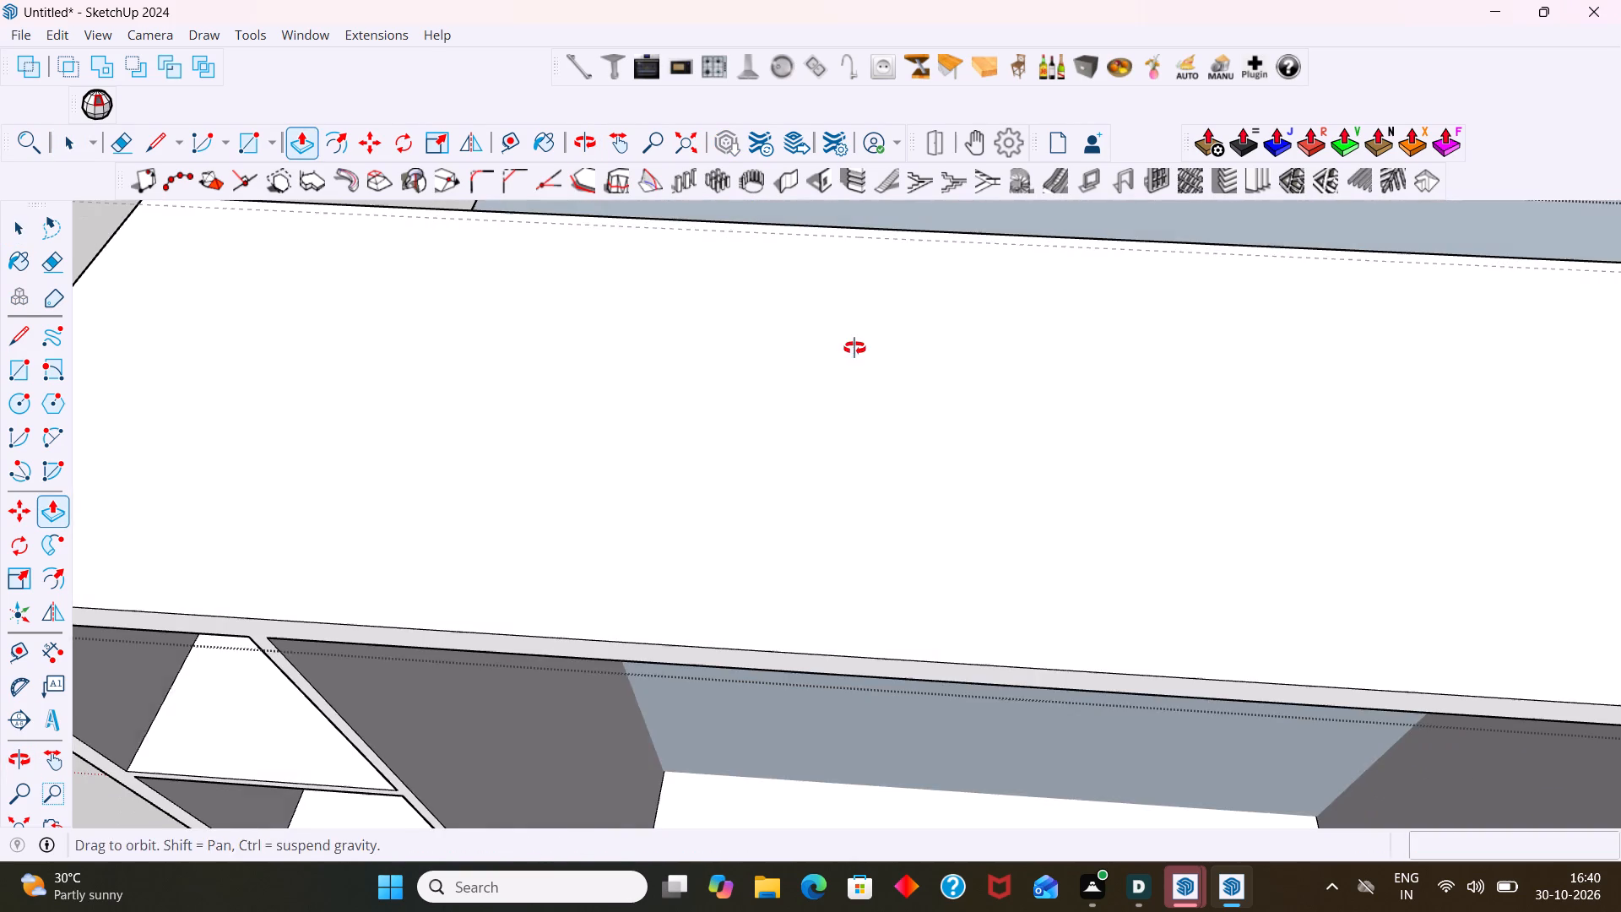
middle_drag(854, 348, 857, 345)
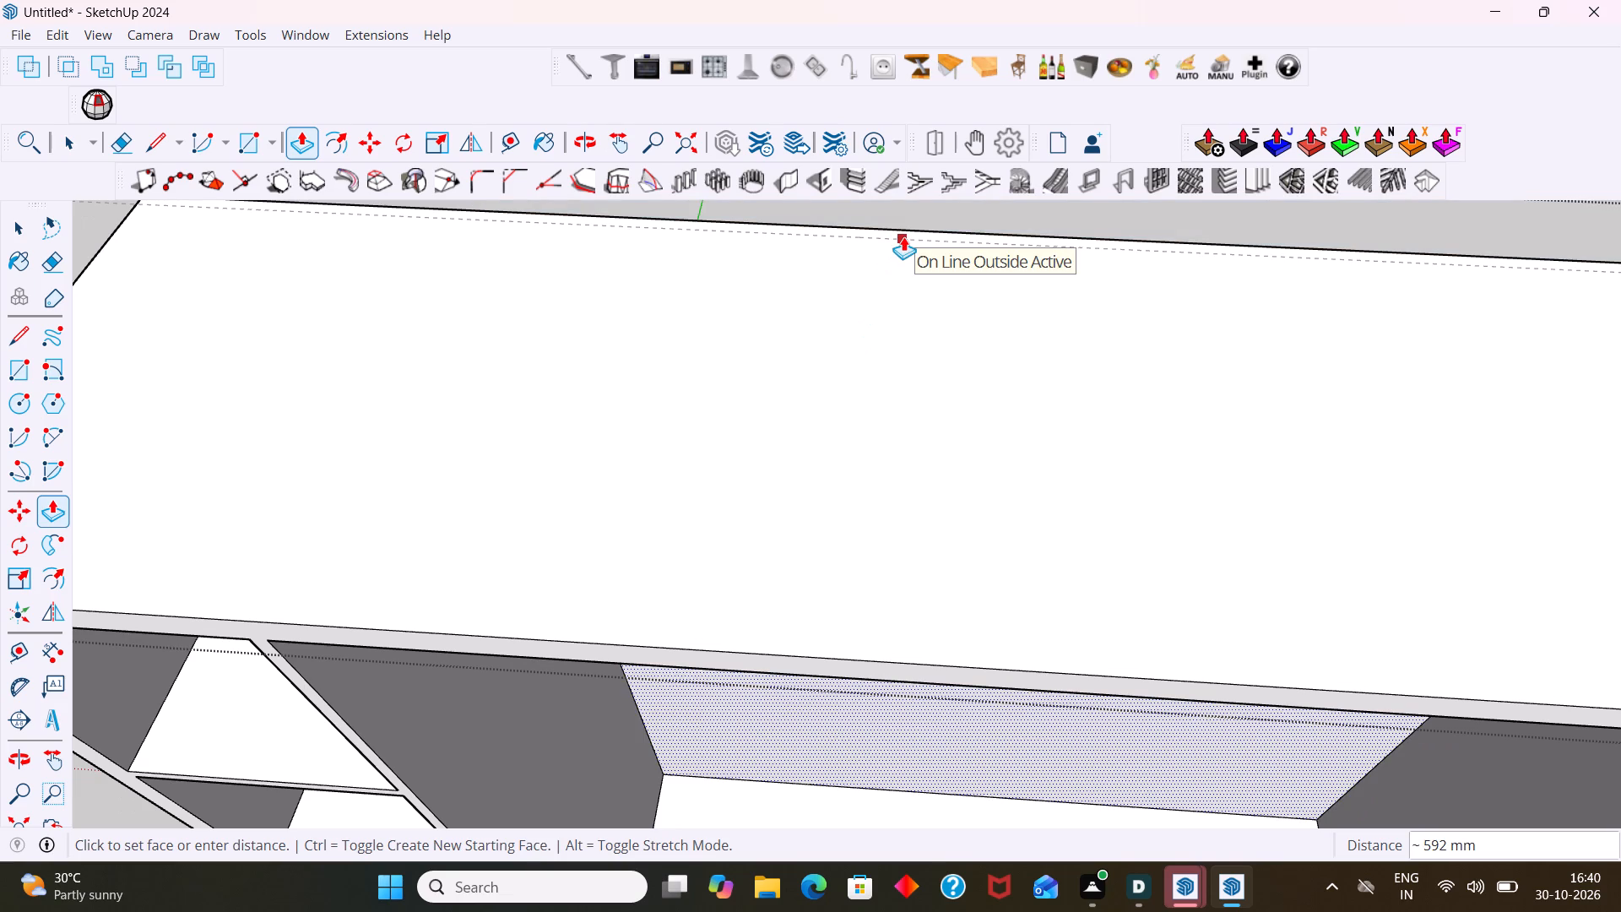
key(space)
scroll(951, 280, down, 2)
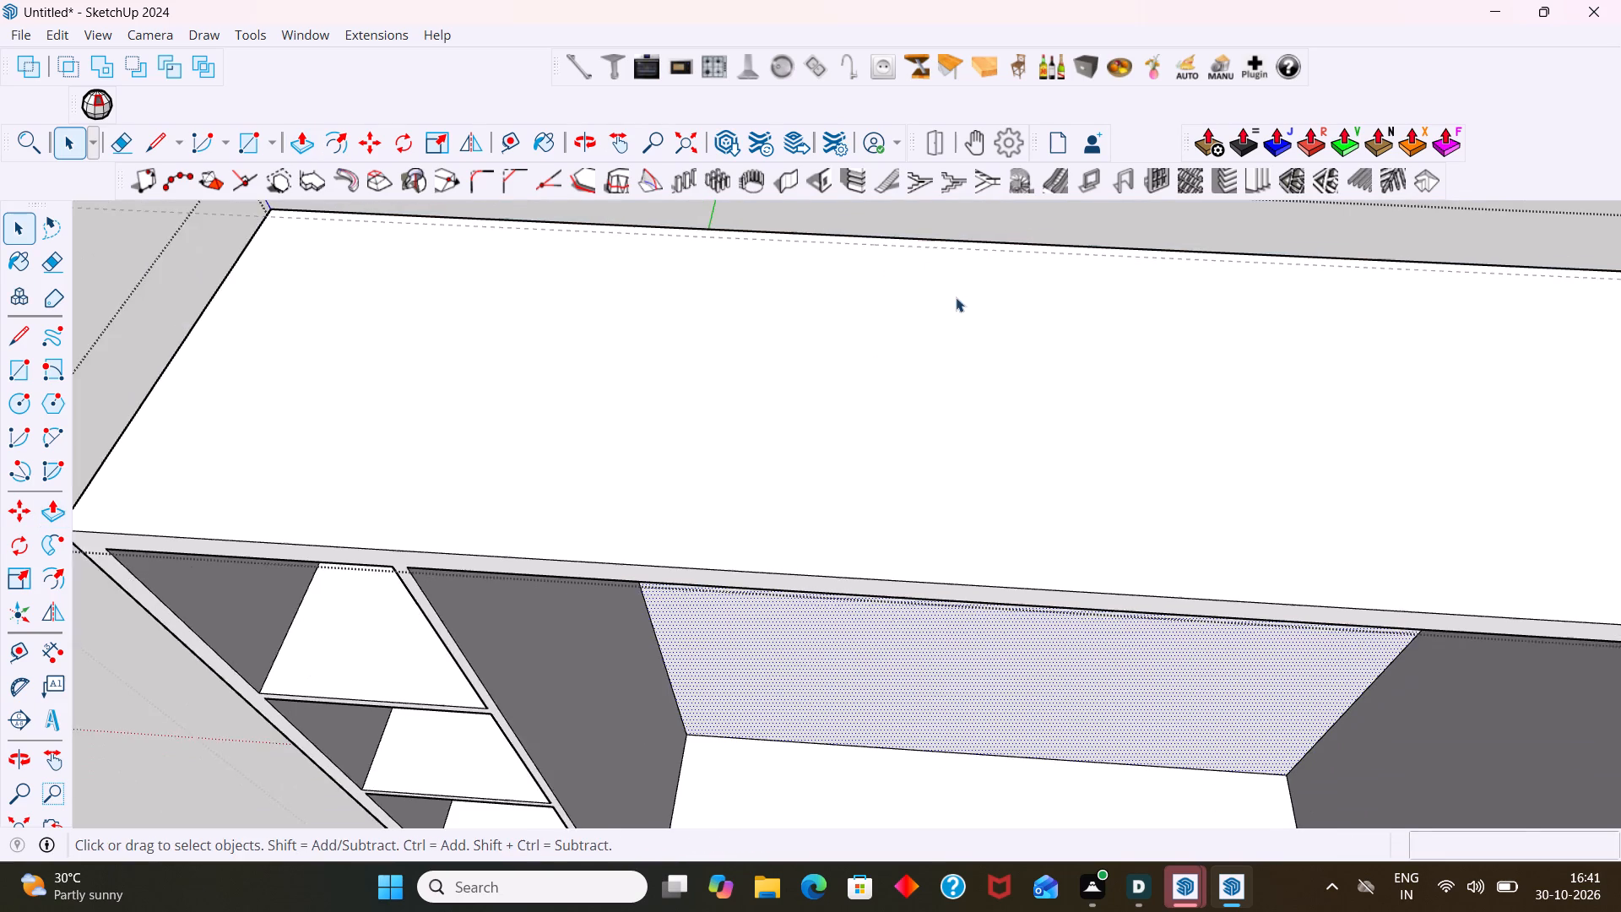
scroll(956, 297, down, 3)
click(1025, 235)
scroll(1024, 236, down, 7)
middle_drag(951, 597, 968, 563)
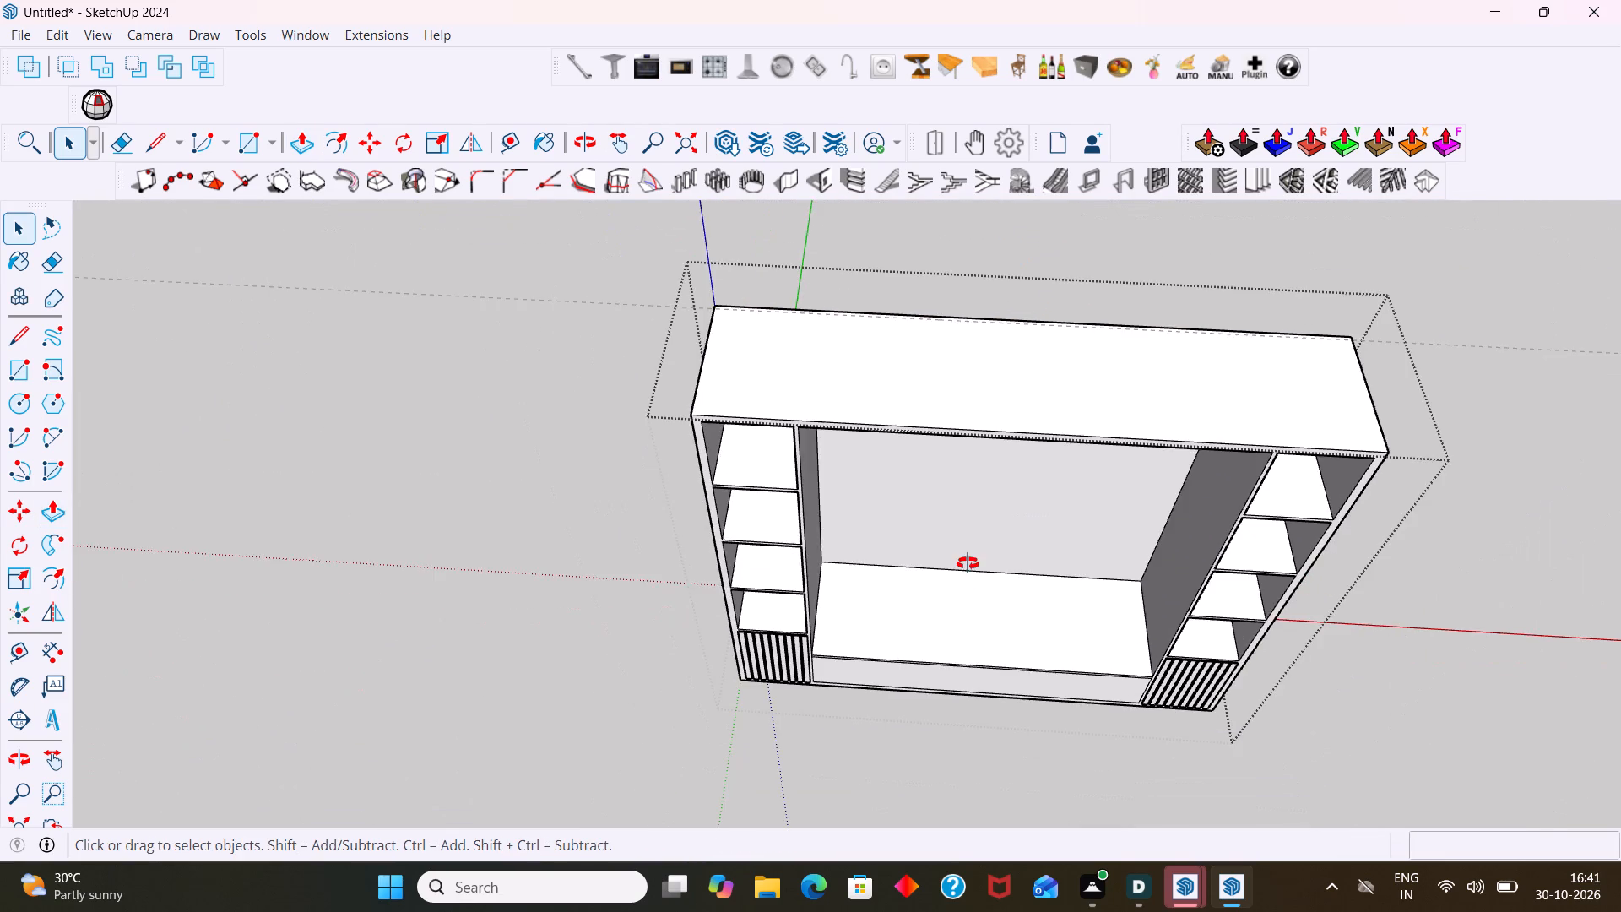
middle_drag(968, 563, 1007, 396)
scroll(1023, 437, down, 3)
click(1377, 522)
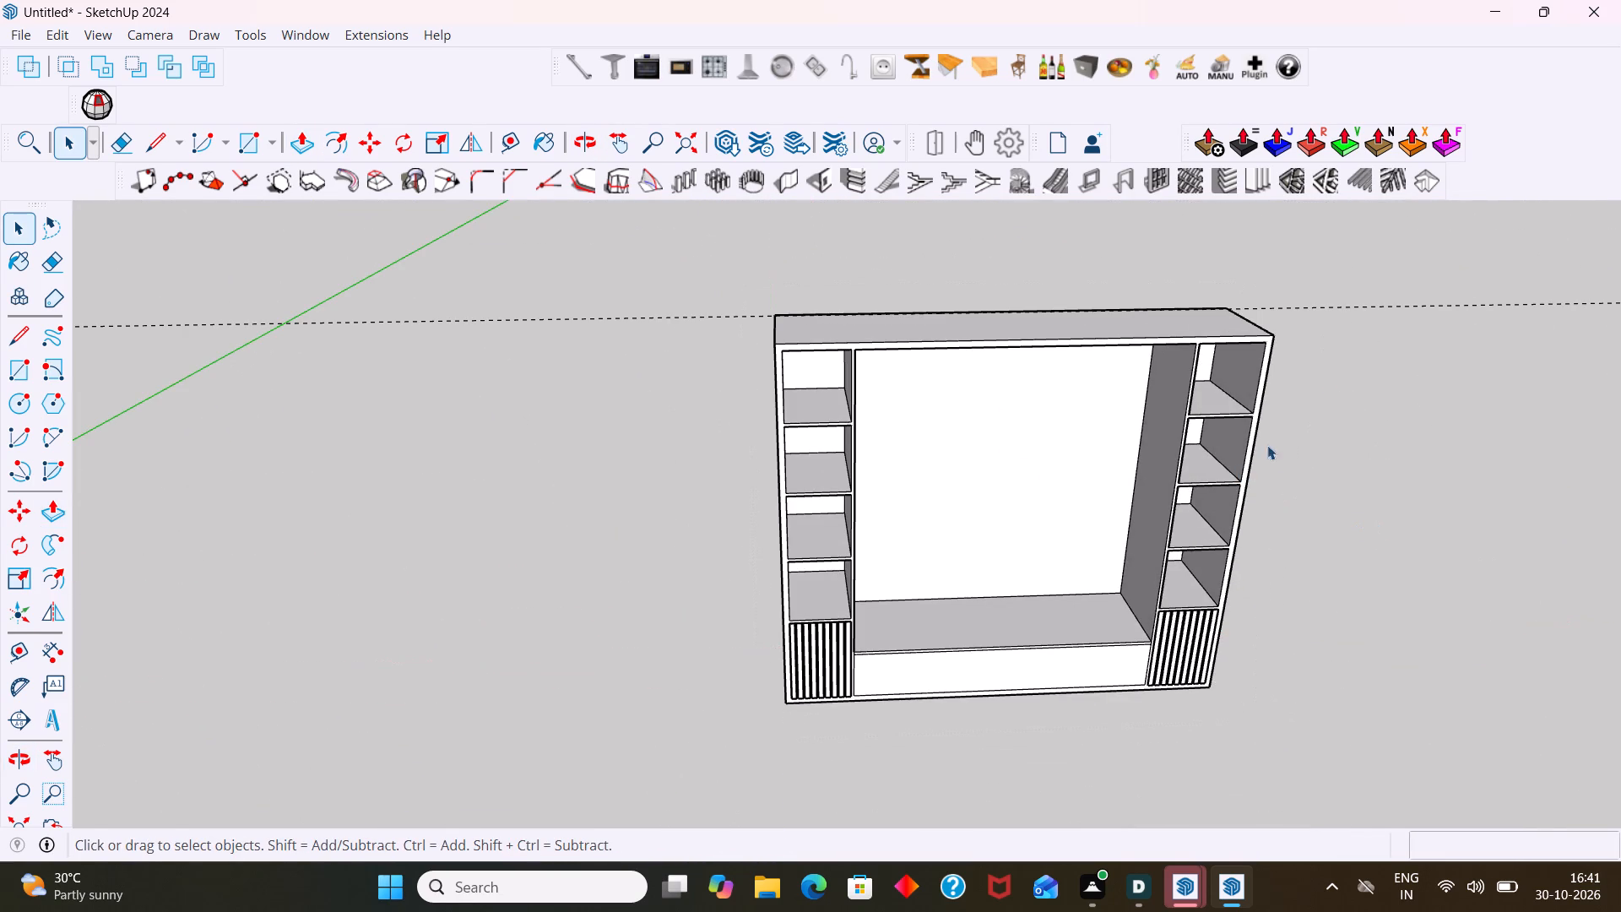
Push the lower central face below the 18 mm shelf back about 592 mm to the rear, and close the unit's group.
middle_drag(1352, 323, 1359, 409)
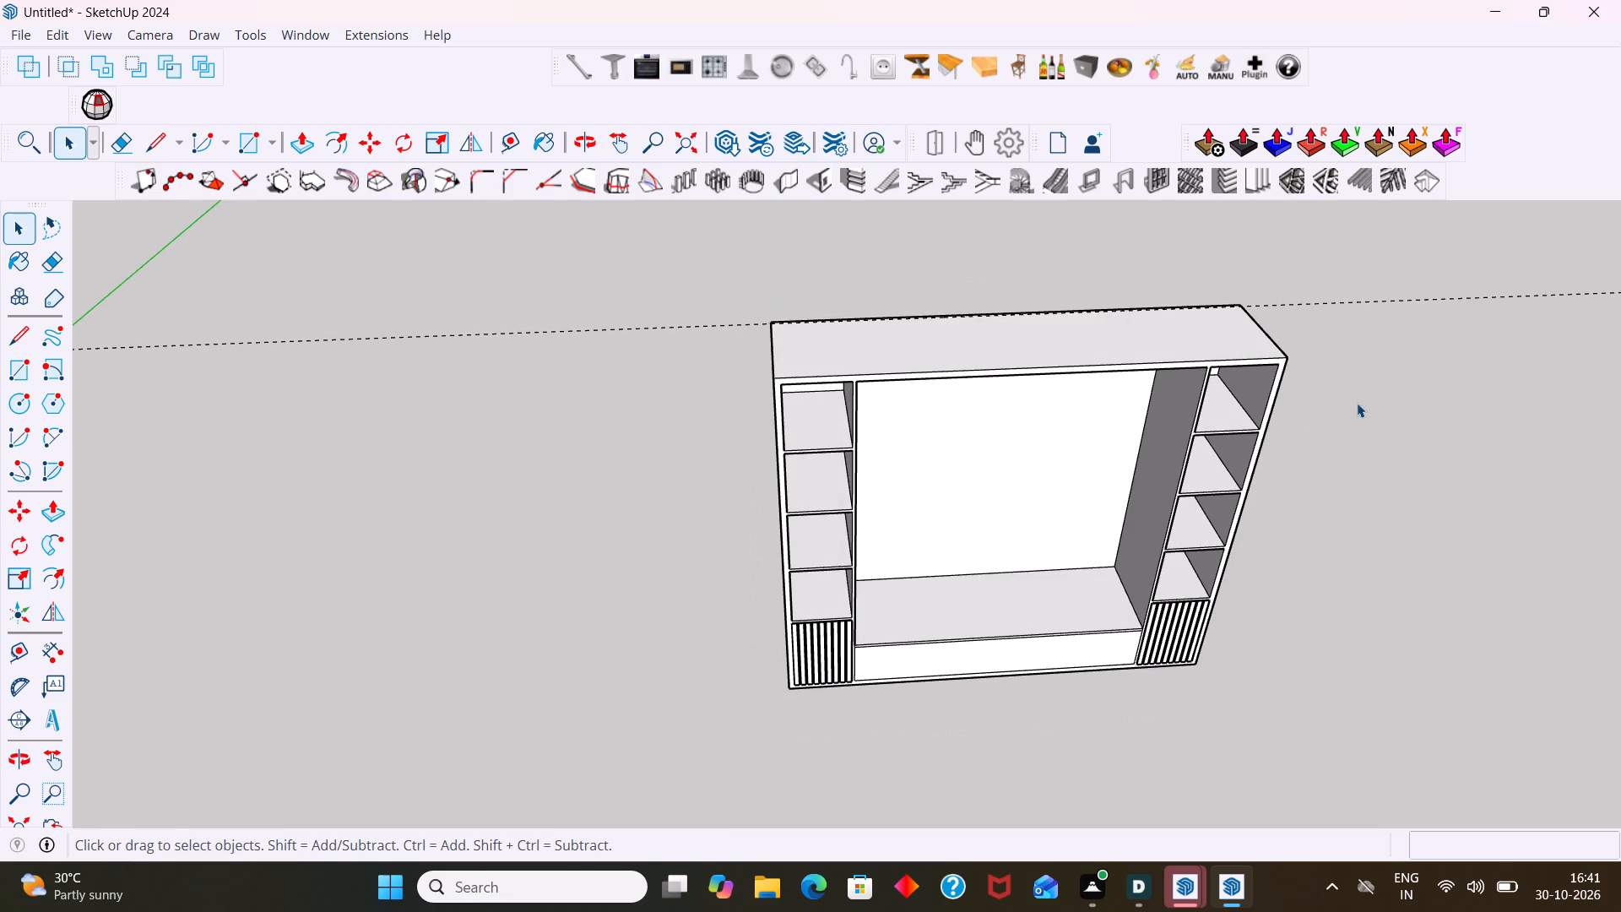
scroll(1087, 594, up, 2)
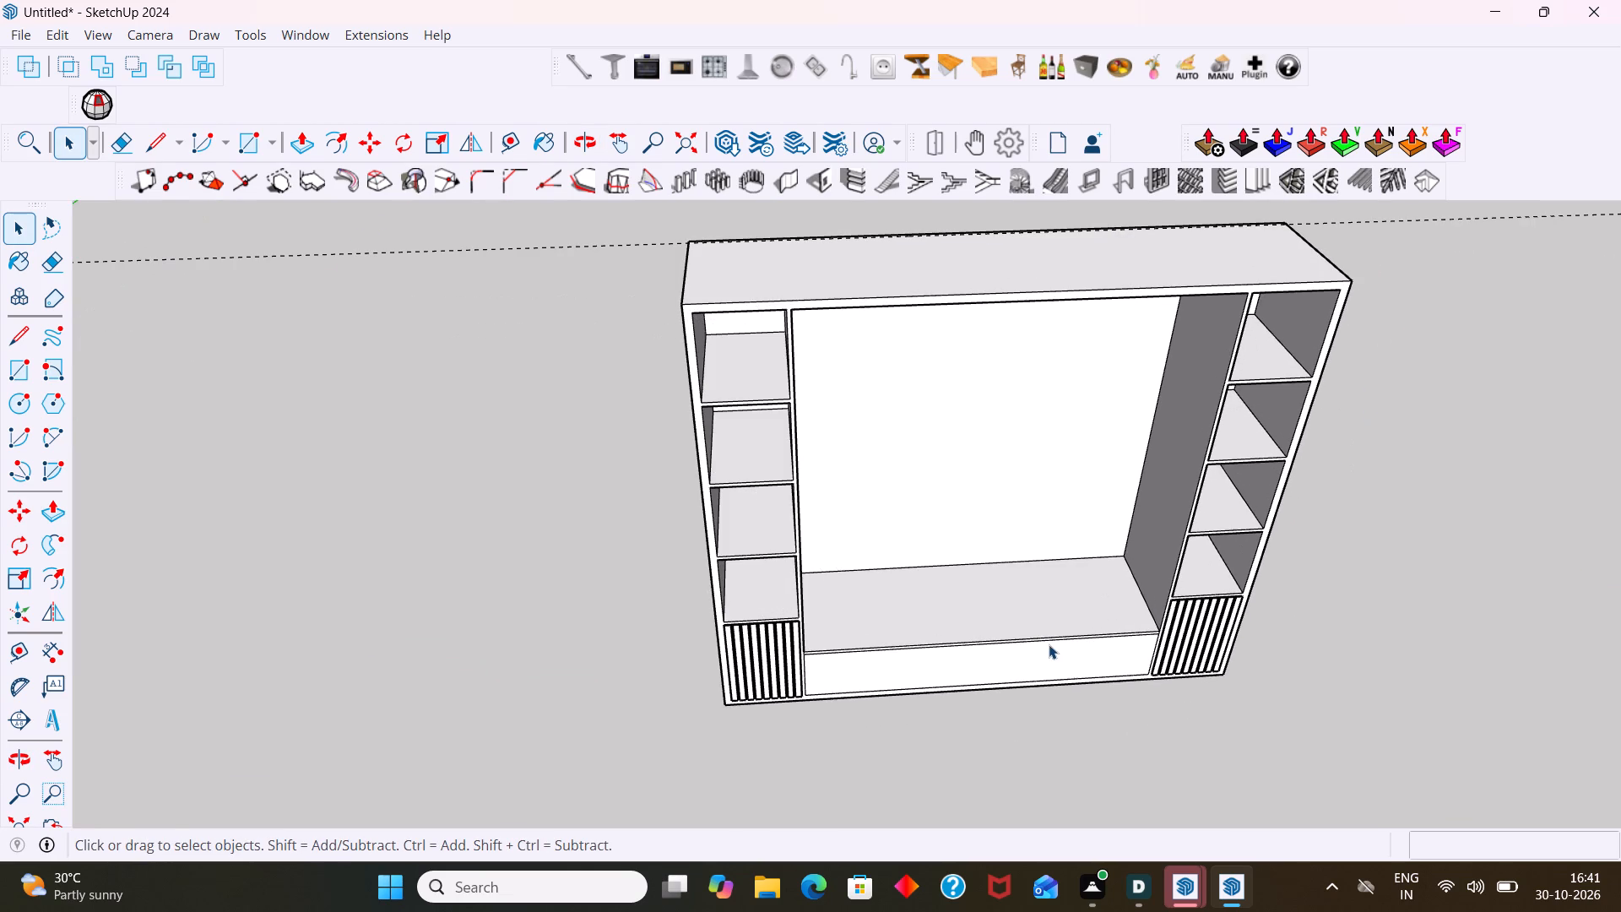
middle_drag(1058, 600, 1060, 557)
scroll(1046, 566, up, 1)
middle_drag(1046, 566, 967, 401)
scroll(866, 480, up, 3)
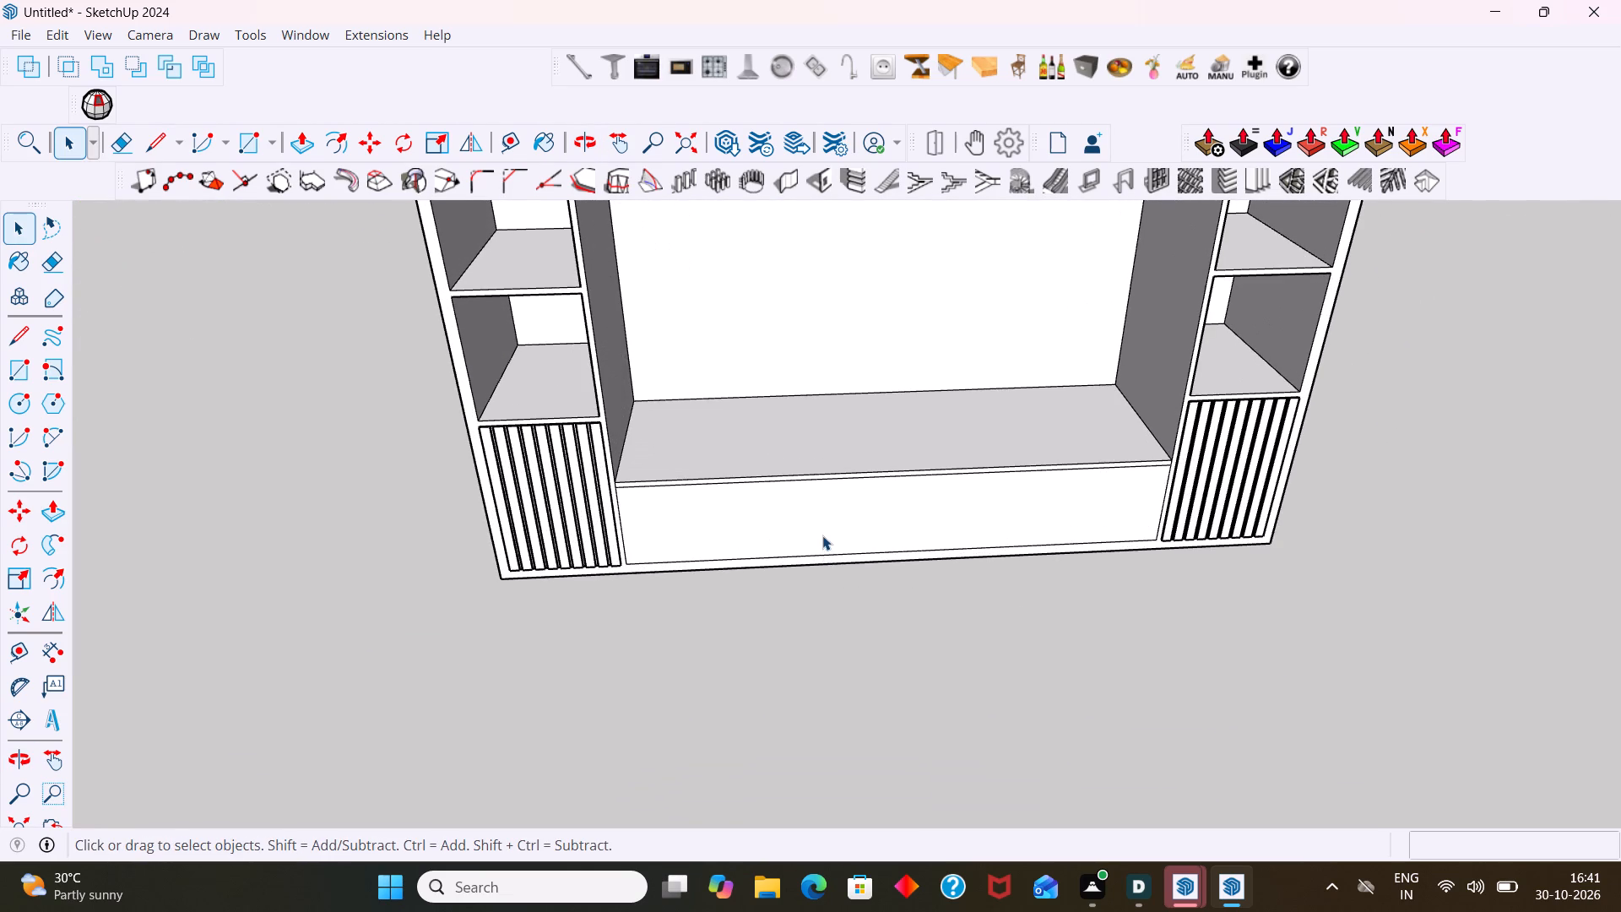
click(822, 535)
double_click(822, 530)
click(831, 523)
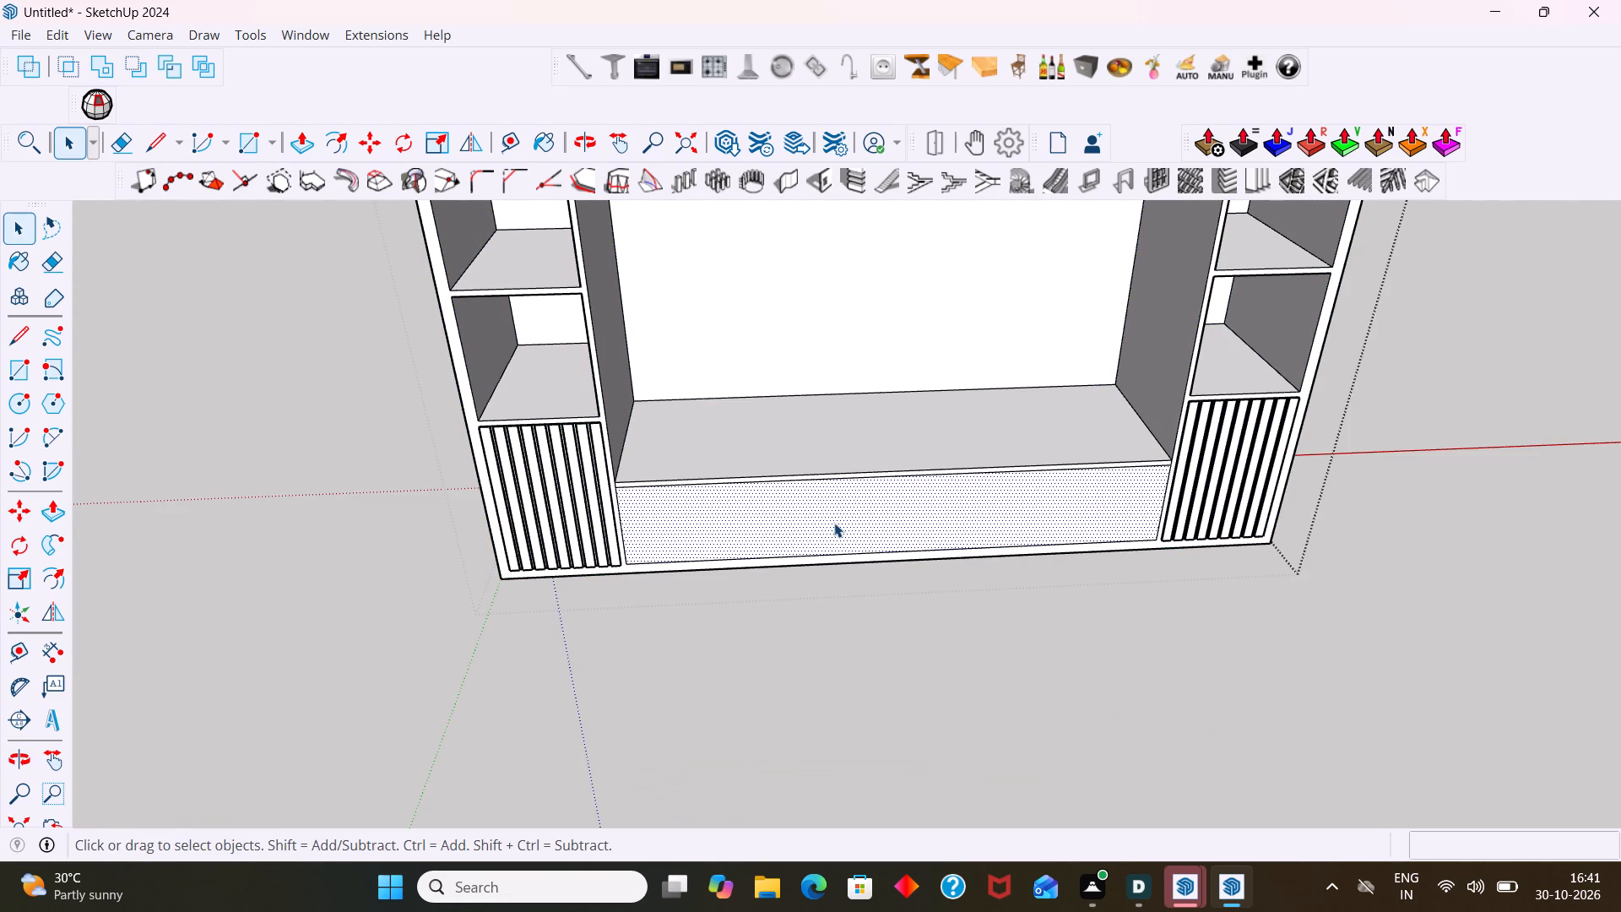
key(p)
click(834, 523)
scroll(812, 417, down, 9)
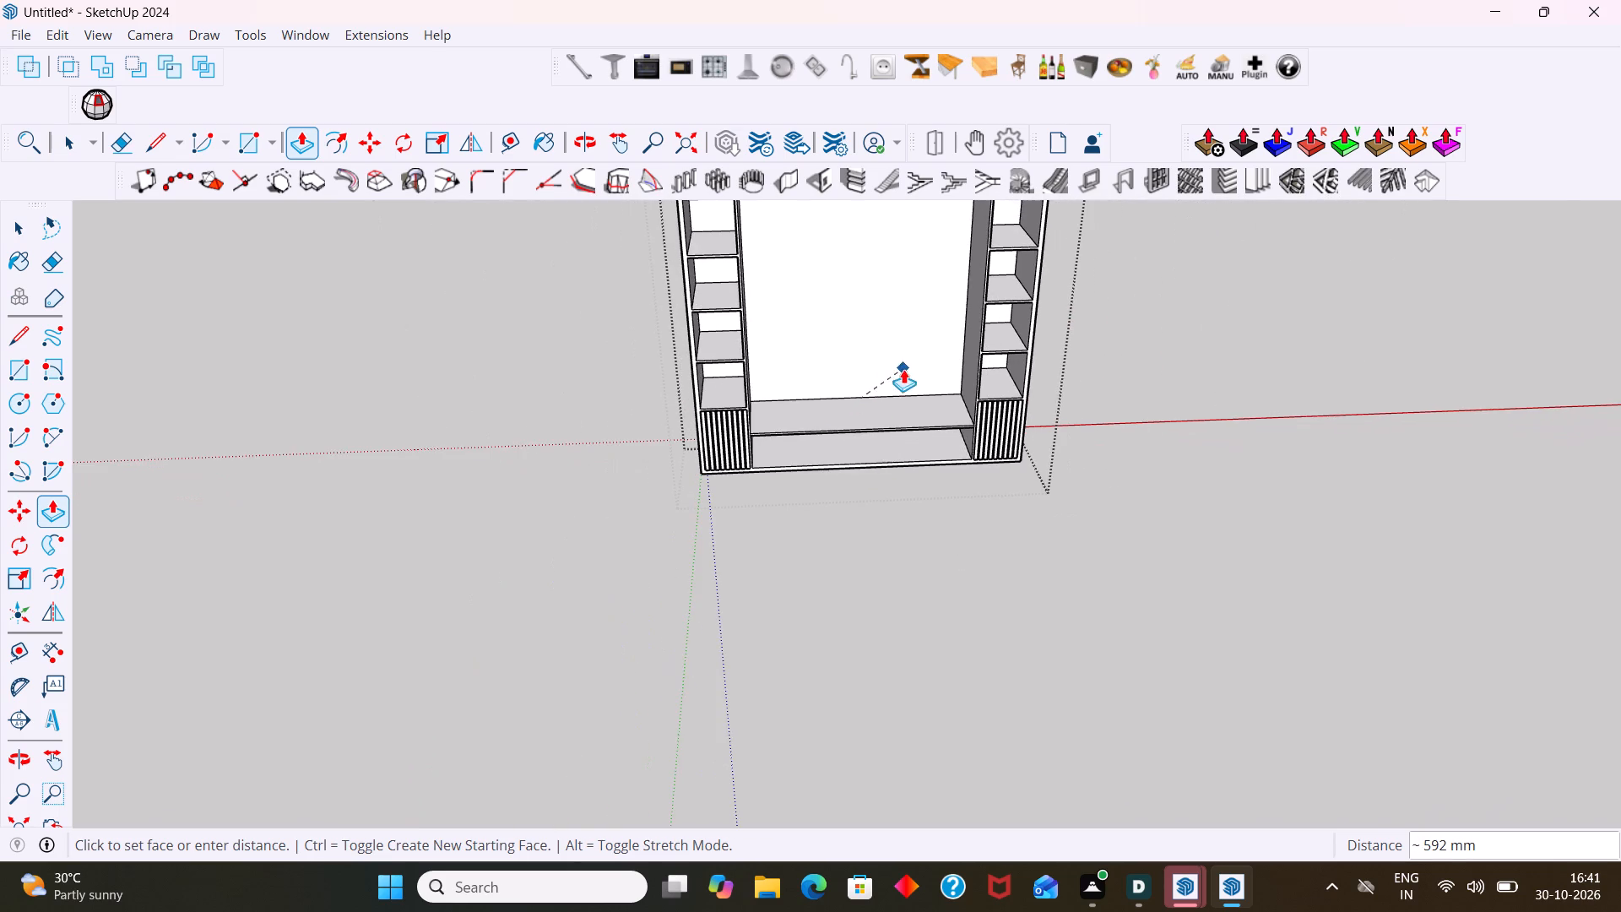
middle_drag(898, 396, 869, 566)
scroll(870, 435, down, 2)
scroll(845, 270, up, 12)
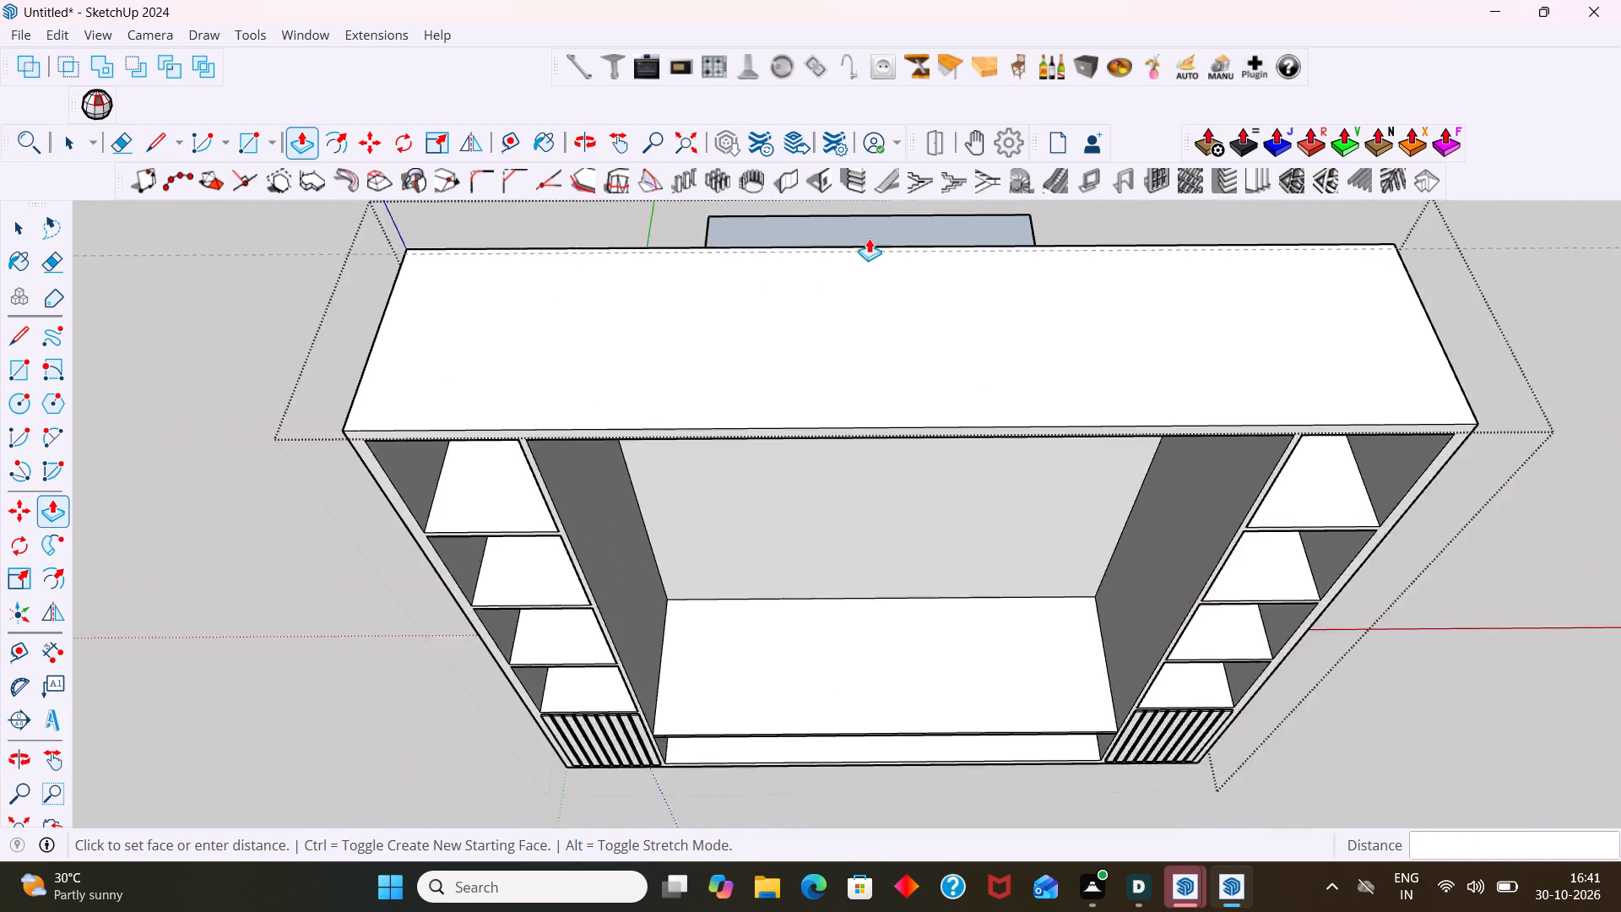
scroll(869, 238, up, 8)
click(903, 254)
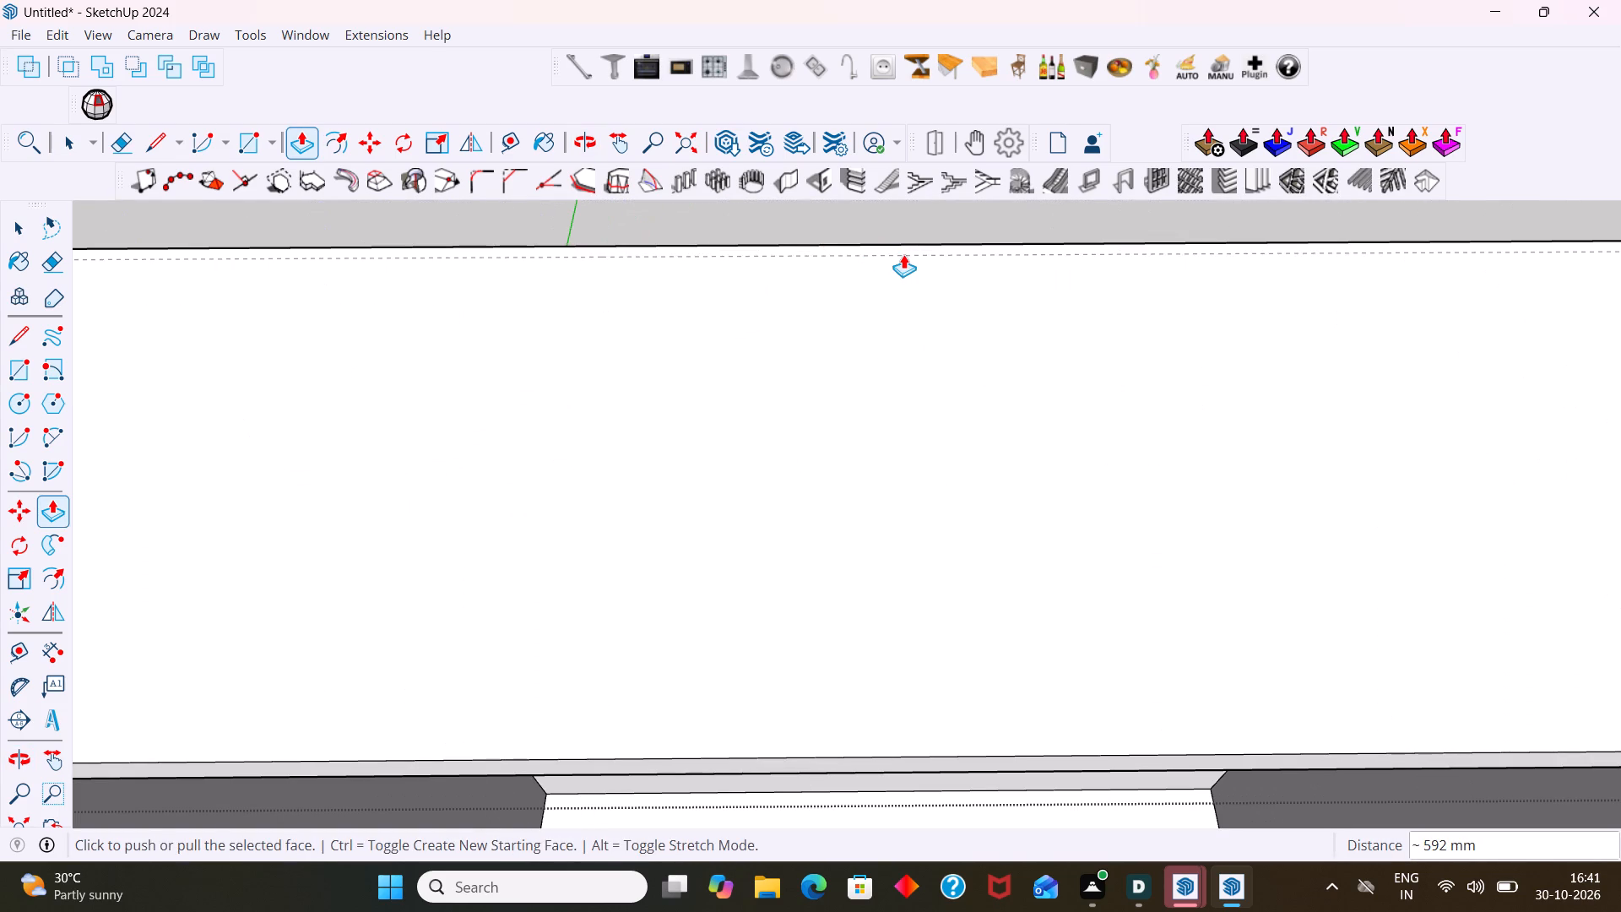
key(space)
scroll(1018, 297, down, 19)
click(1453, 410)
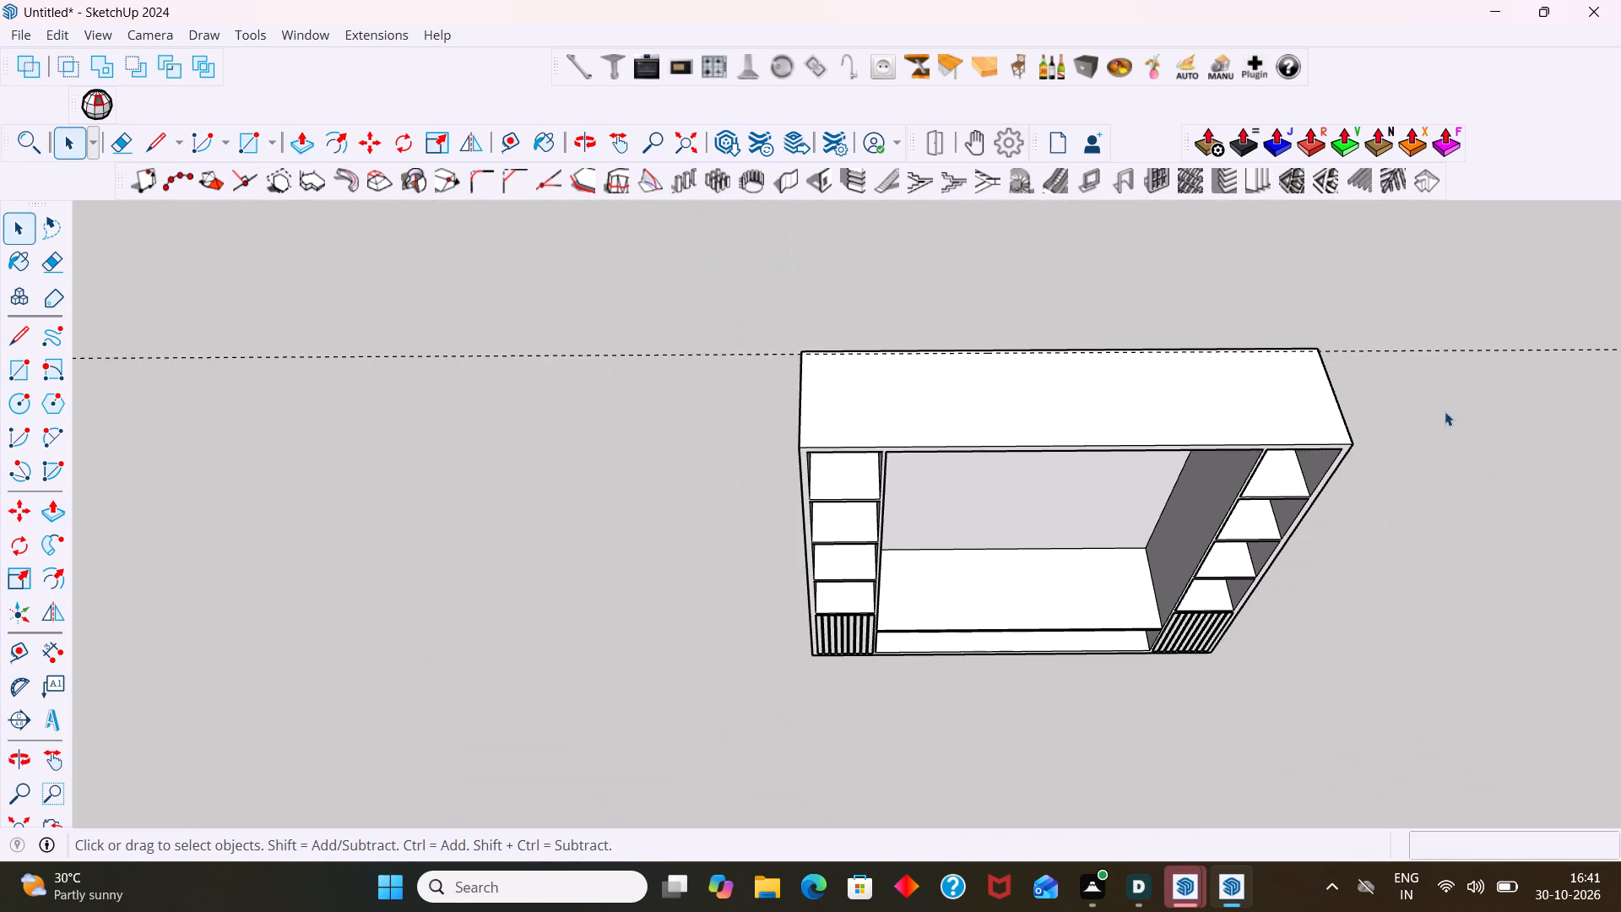
Delete the horizontal guide line running along the unit's top rear edge.
scroll(1443, 415, down, 1)
middle_drag(1443, 415, 1445, 233)
scroll(1401, 311, down, 5)
middle_drag(1342, 479, 1282, 373)
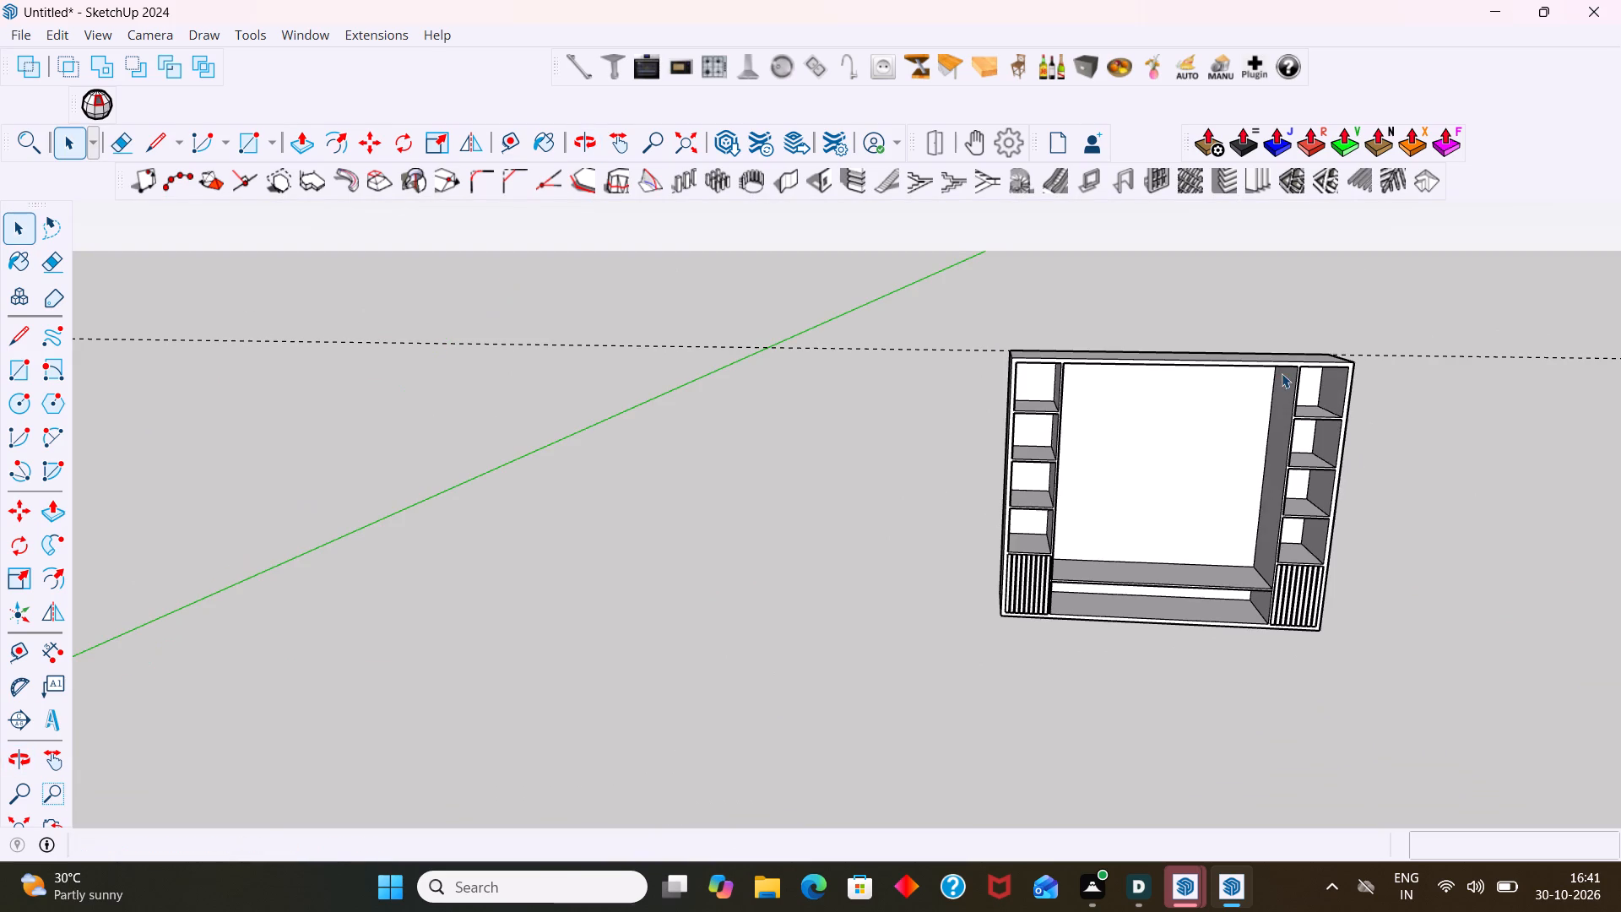
middle_drag(1282, 373, 933, 388)
scroll(886, 399, down, 3)
middle_drag(1082, 382, 1068, 454)
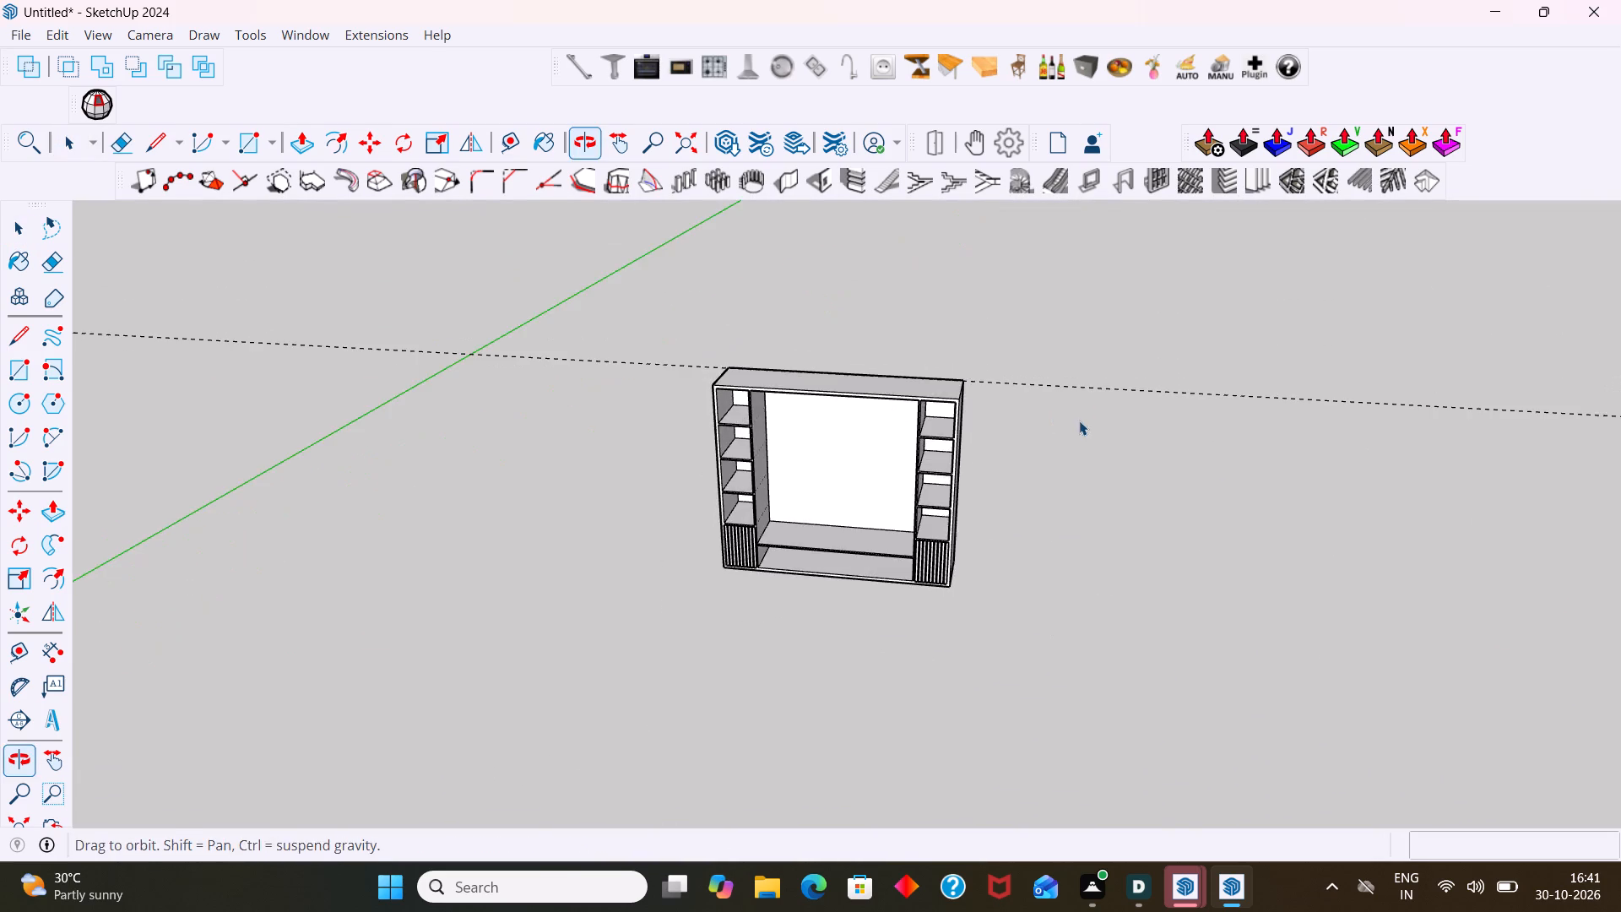
scroll(1087, 383, up, 5)
drag(1092, 399, 1082, 372)
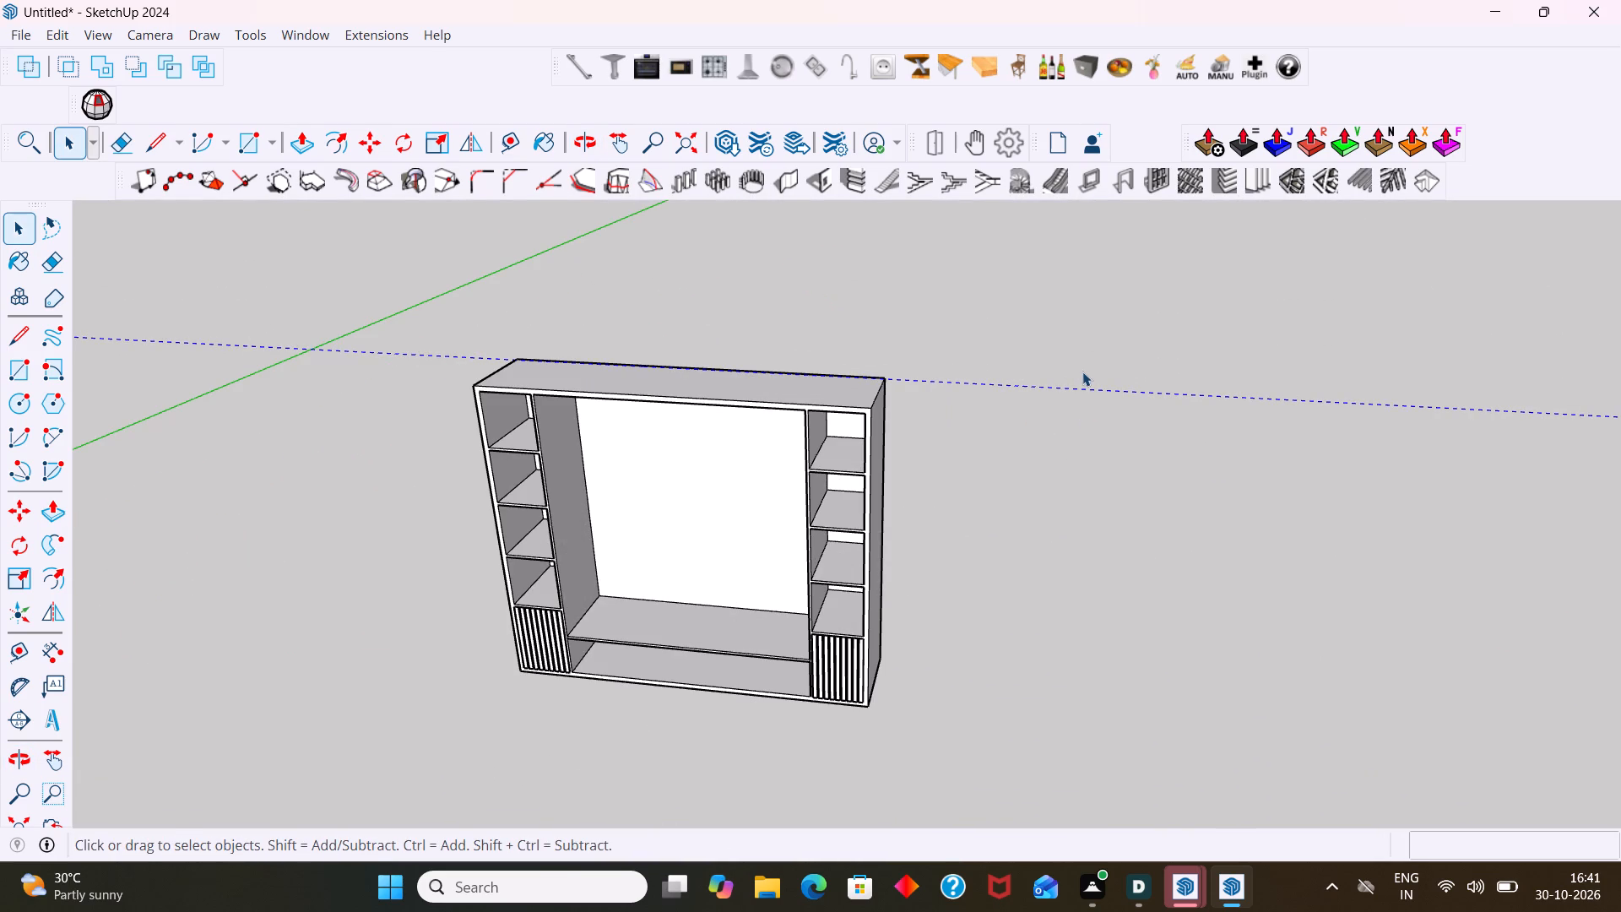
key(Delete)
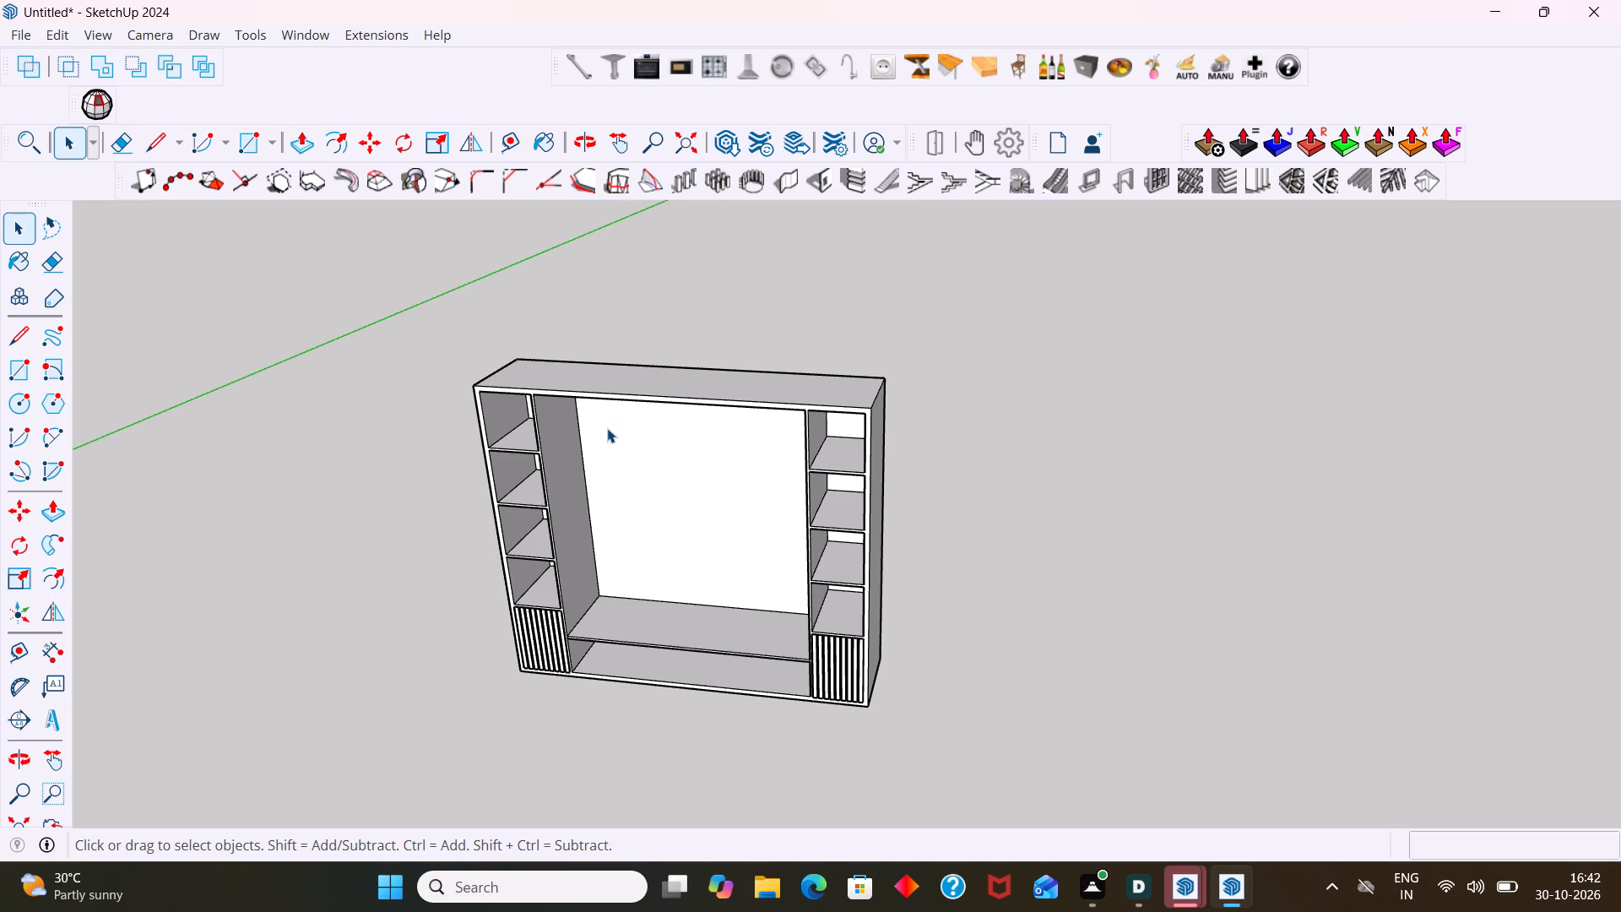
Examine the unit's front, side compartments and the open compartment below the central shelf from several angles.
middle_drag(632, 529, 770, 496)
middle_drag(554, 508, 738, 501)
middle_drag(784, 553, 956, 479)
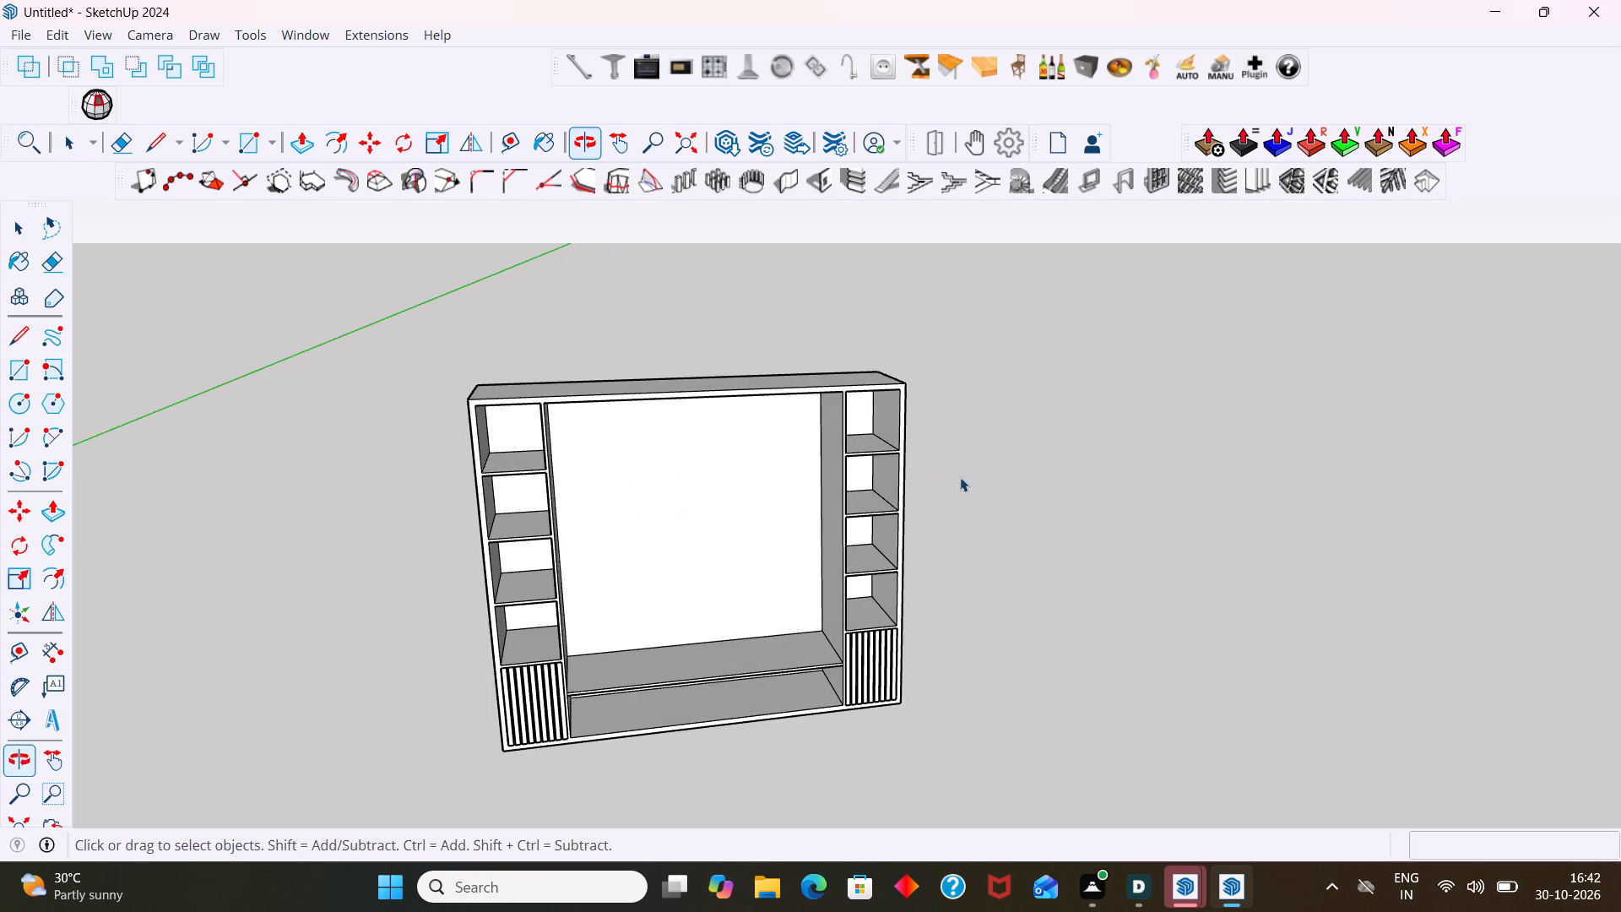
shift+middle_drag(966, 478, 1050, 532)
scroll(864, 521, up, 3)
shift+middle_drag(865, 518, 934, 383)
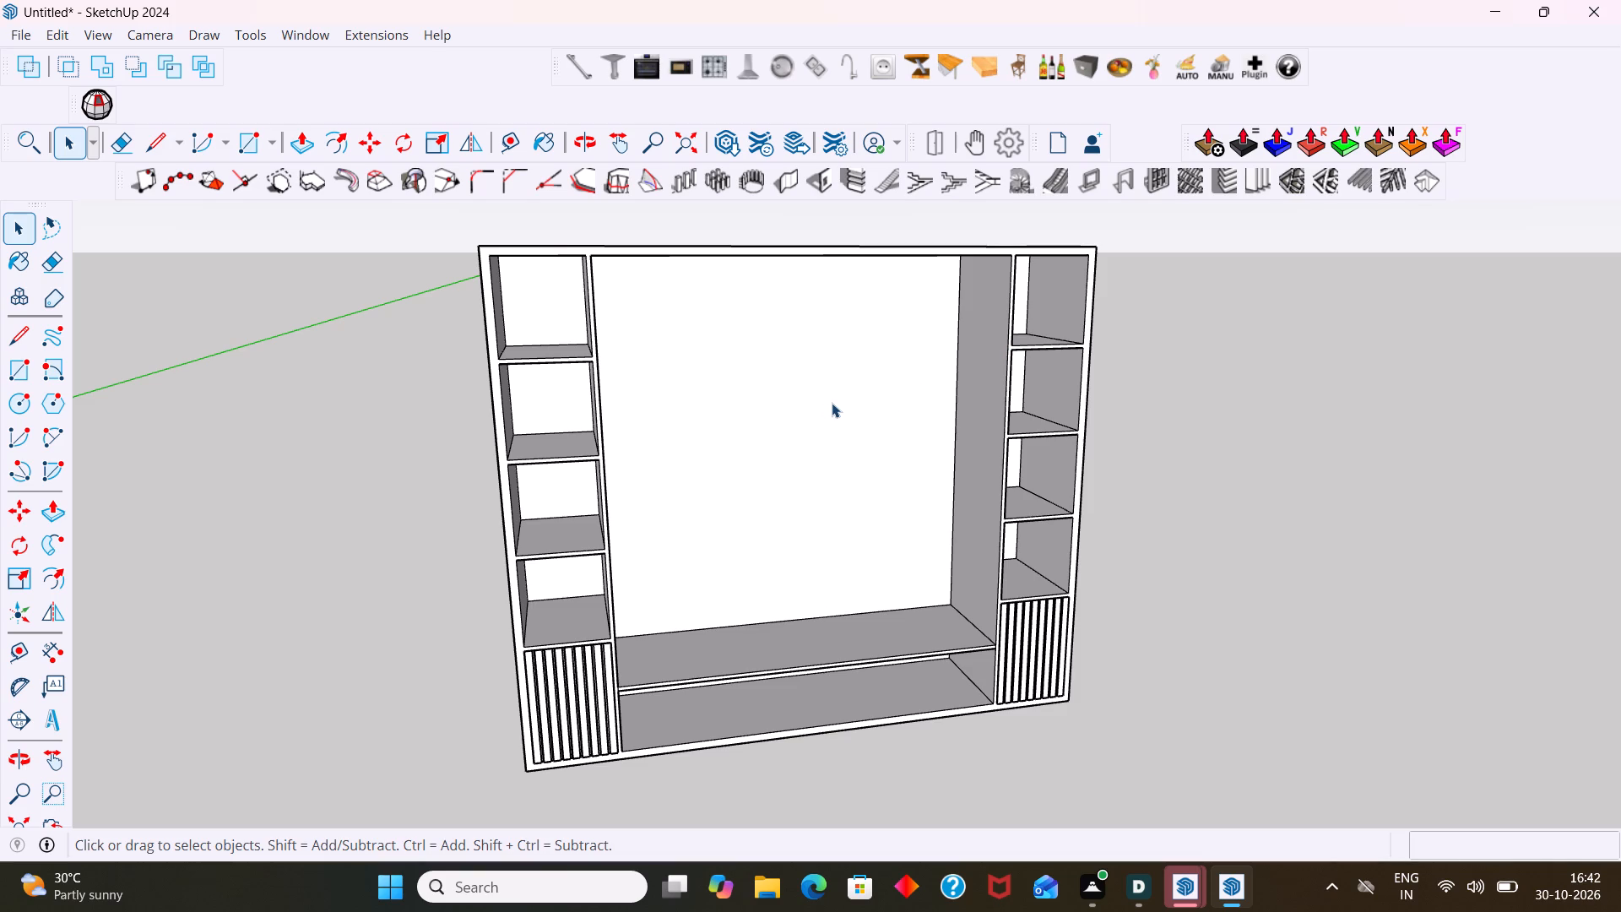
middle_drag(888, 546, 838, 448)
shift+middle_drag(850, 573, 790, 395)
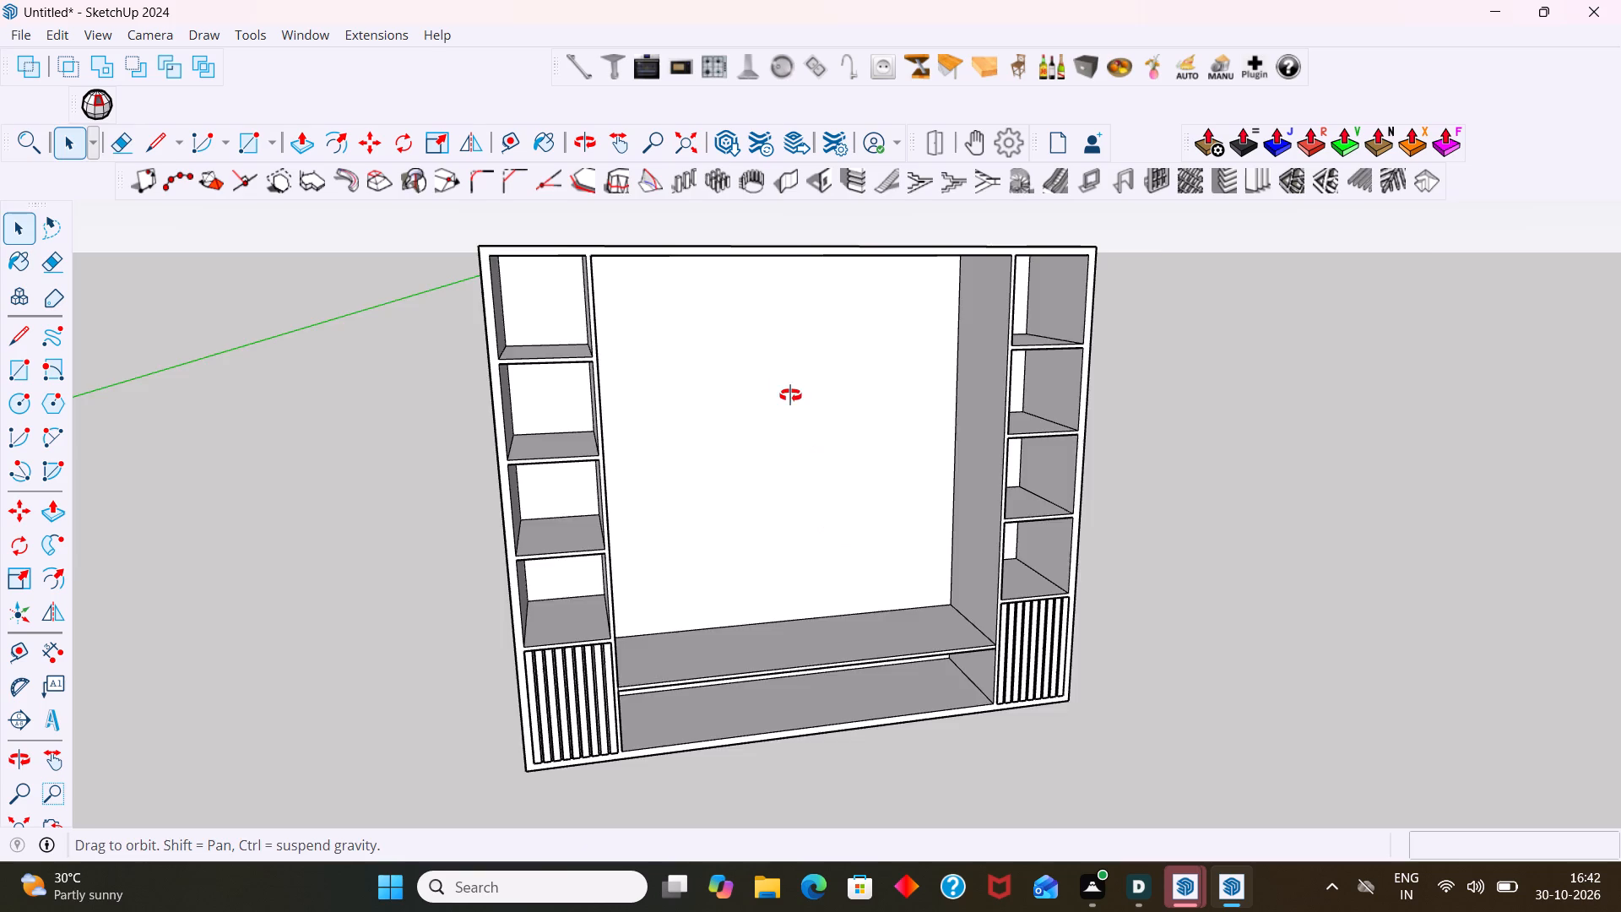
shift+middle_drag(790, 395, 789, 389)
scroll(789, 383, down, 4)
scroll(707, 587, up, 5)
middle_click(687, 576)
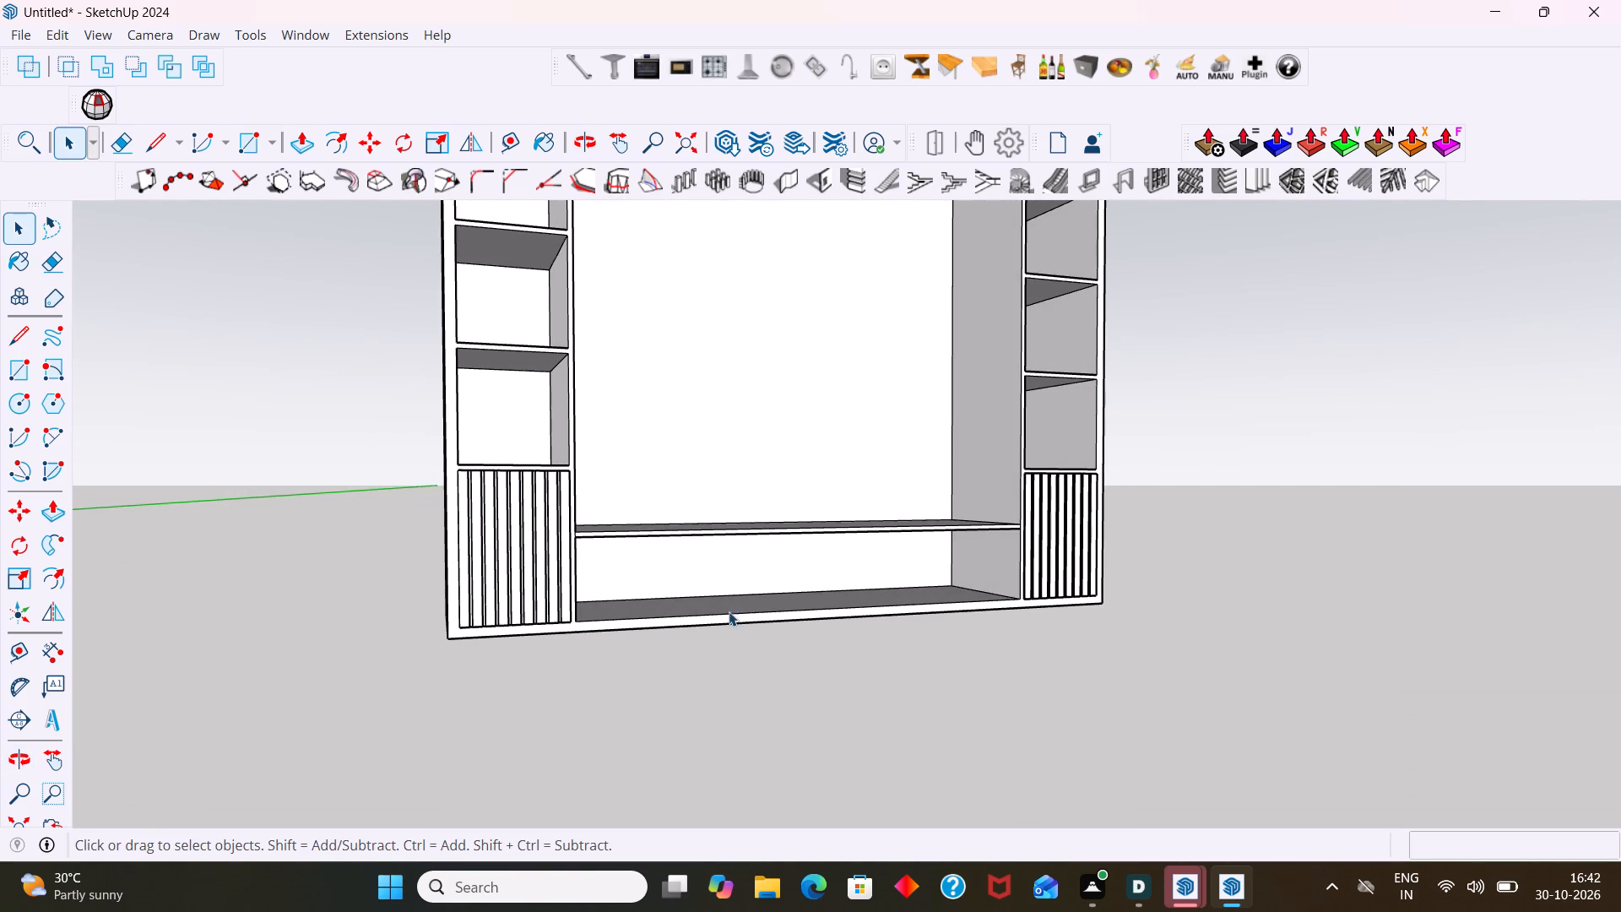
Place a vertical guide 300 mm in from the left inner edge of the open lower central compartment.
scroll(641, 611, up, 6)
middle_drag(555, 582, 532, 666)
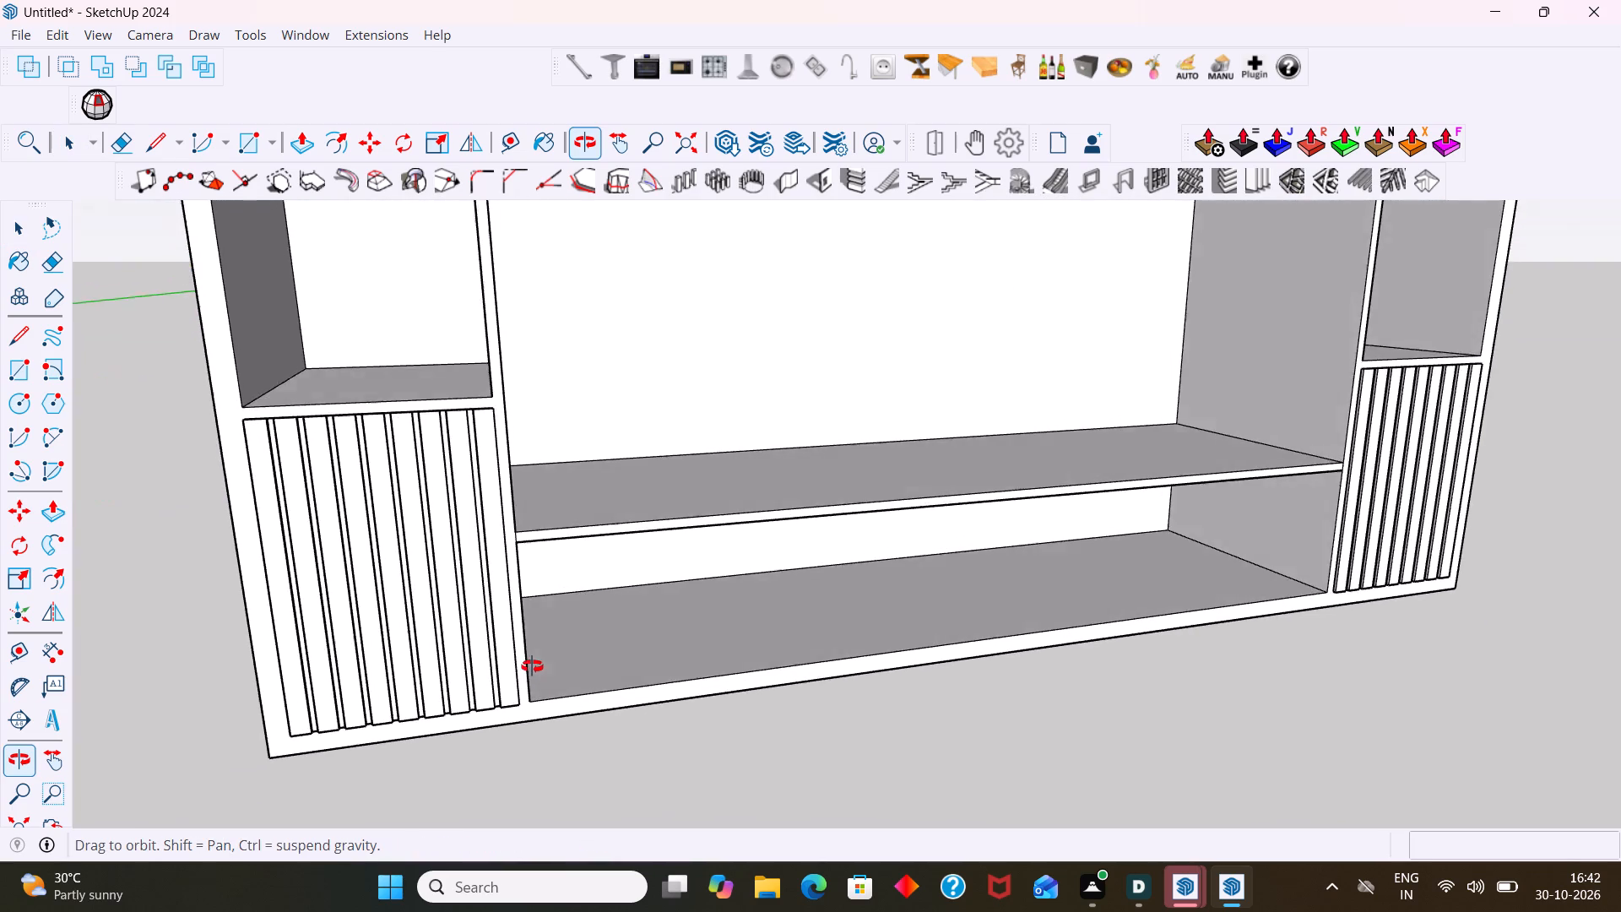
middle_drag(532, 666, 513, 649)
scroll(515, 646, up, 3)
click(510, 643)
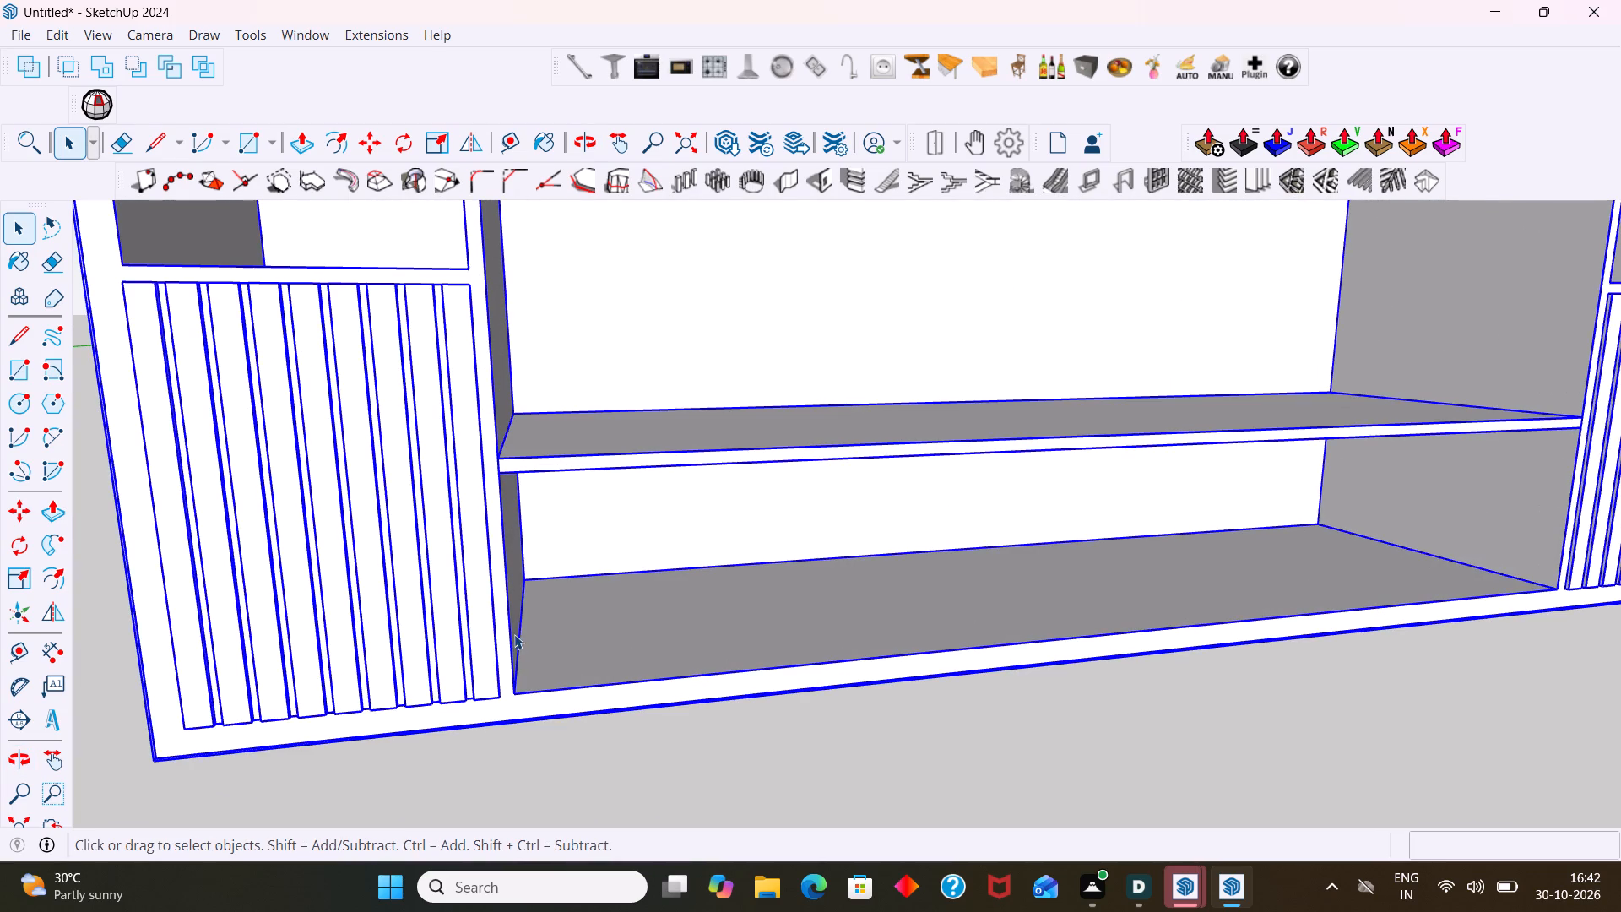
click(831, 795)
key(t)
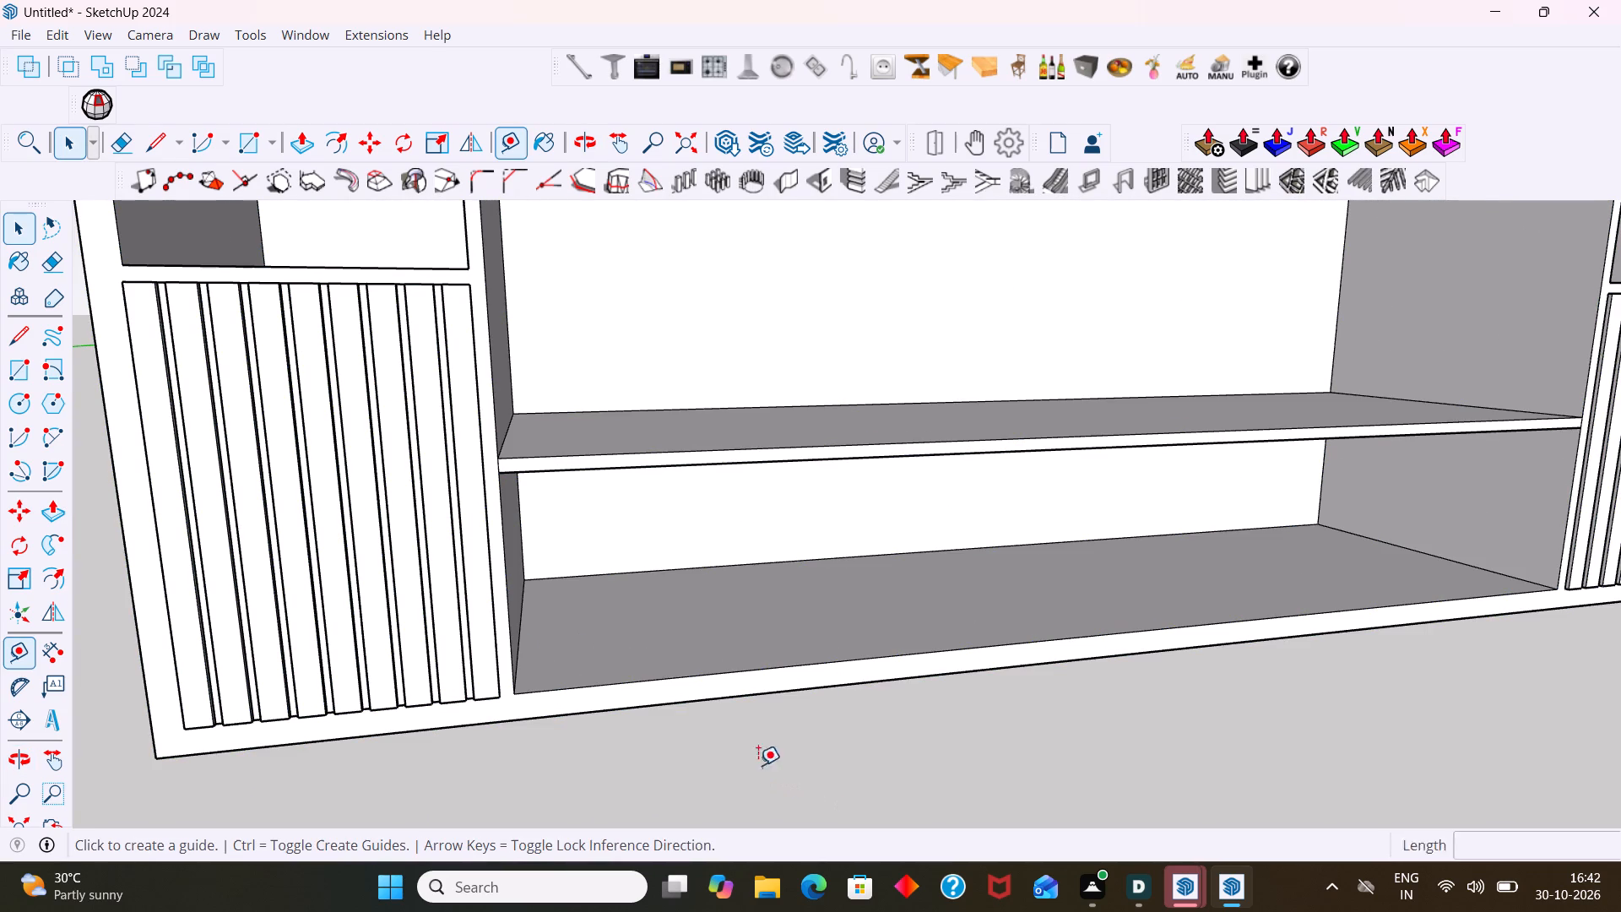
click(505, 581)
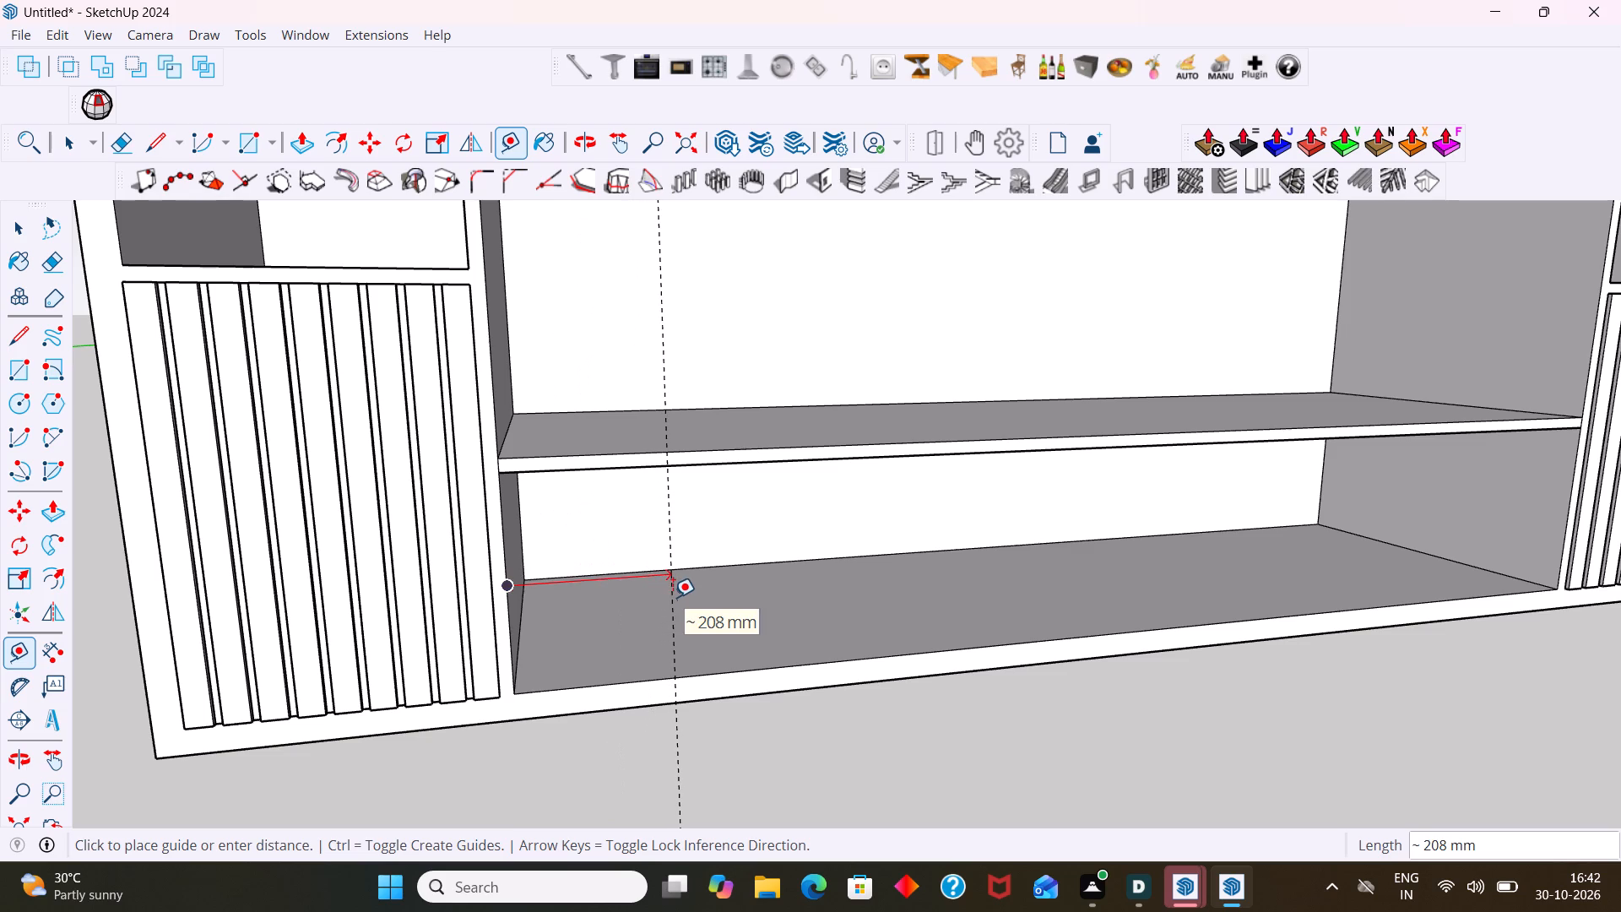
text(300)
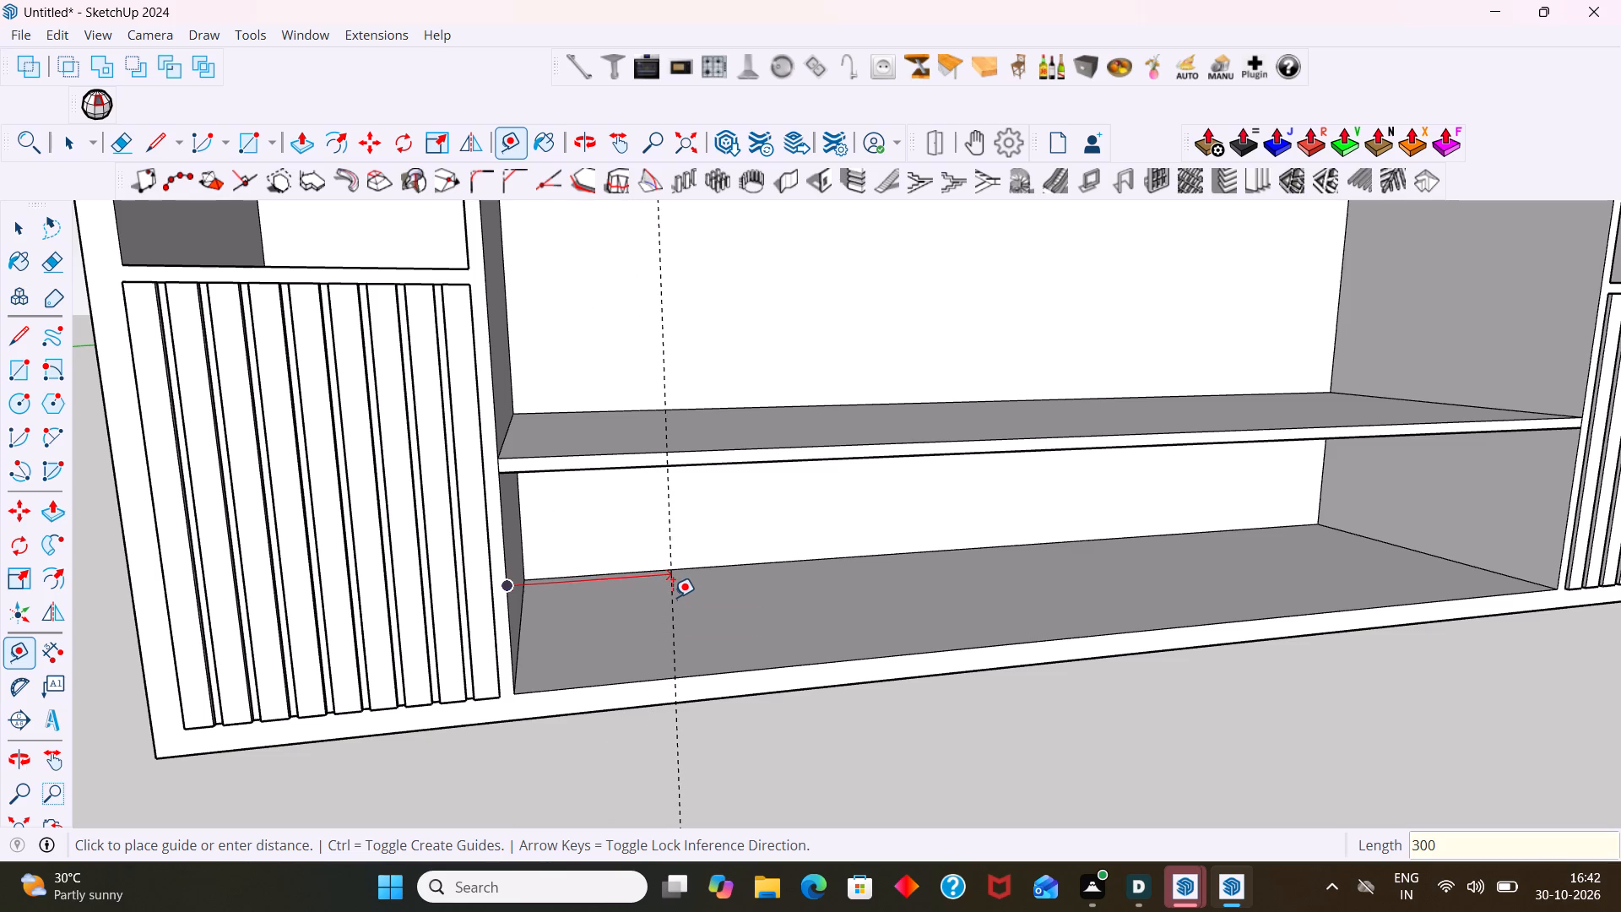
key(Return)
key(space)
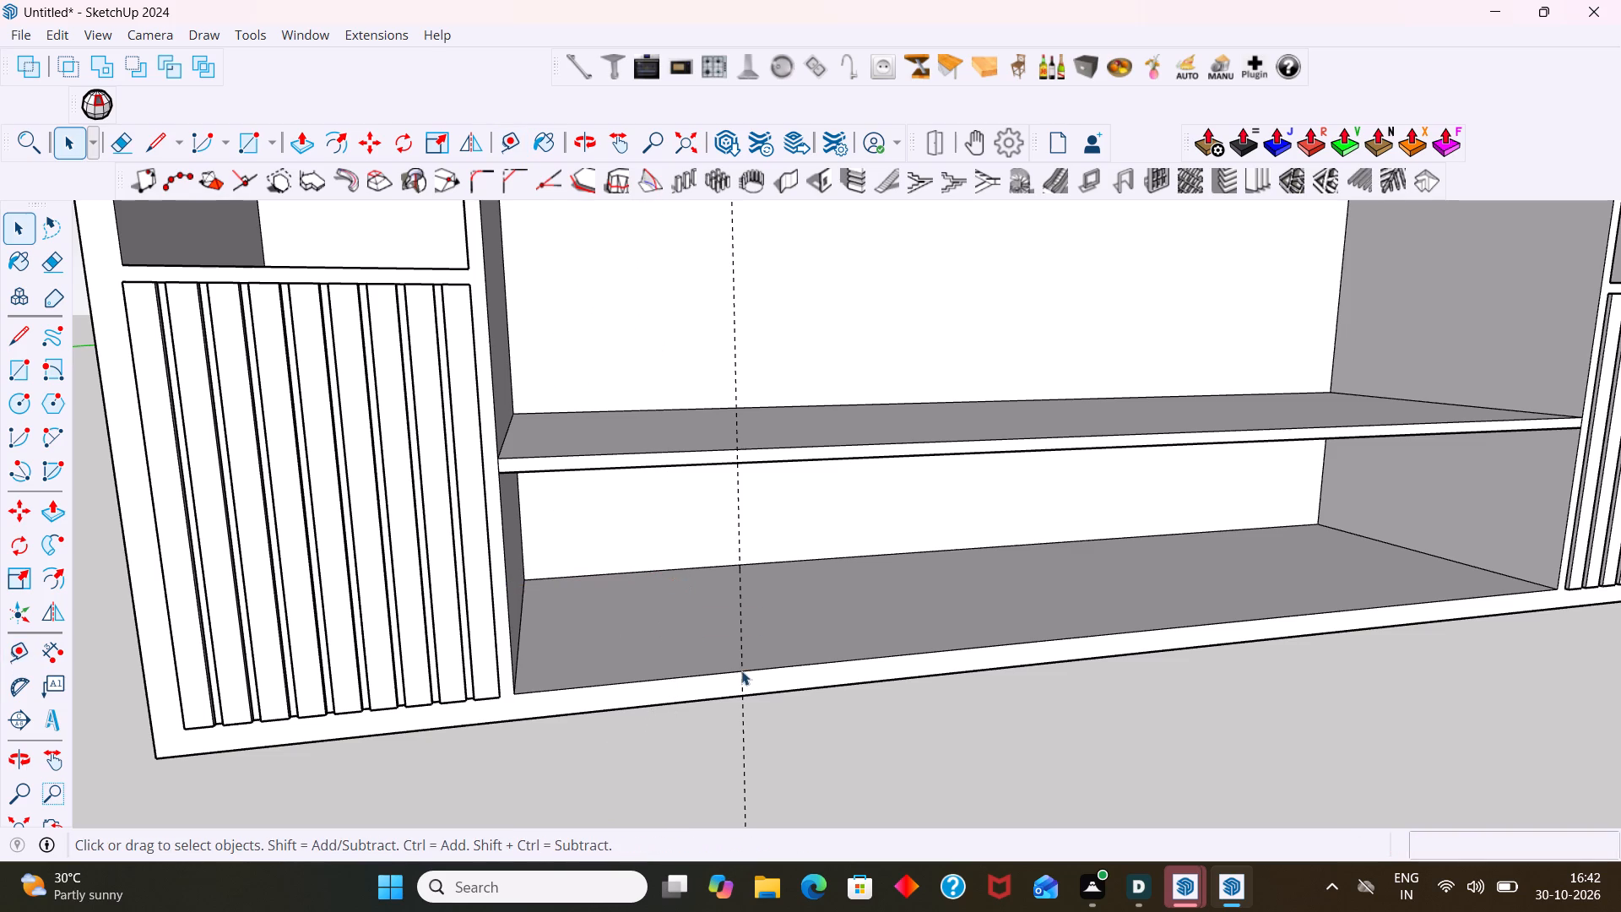
Draw a vertical line of about 291 mm along the guide, from the shelf's lower front edge to the bottom board.
scroll(774, 676, down, 6)
shift+middle_drag(811, 697, 679, 623)
scroll(660, 579, up, 1)
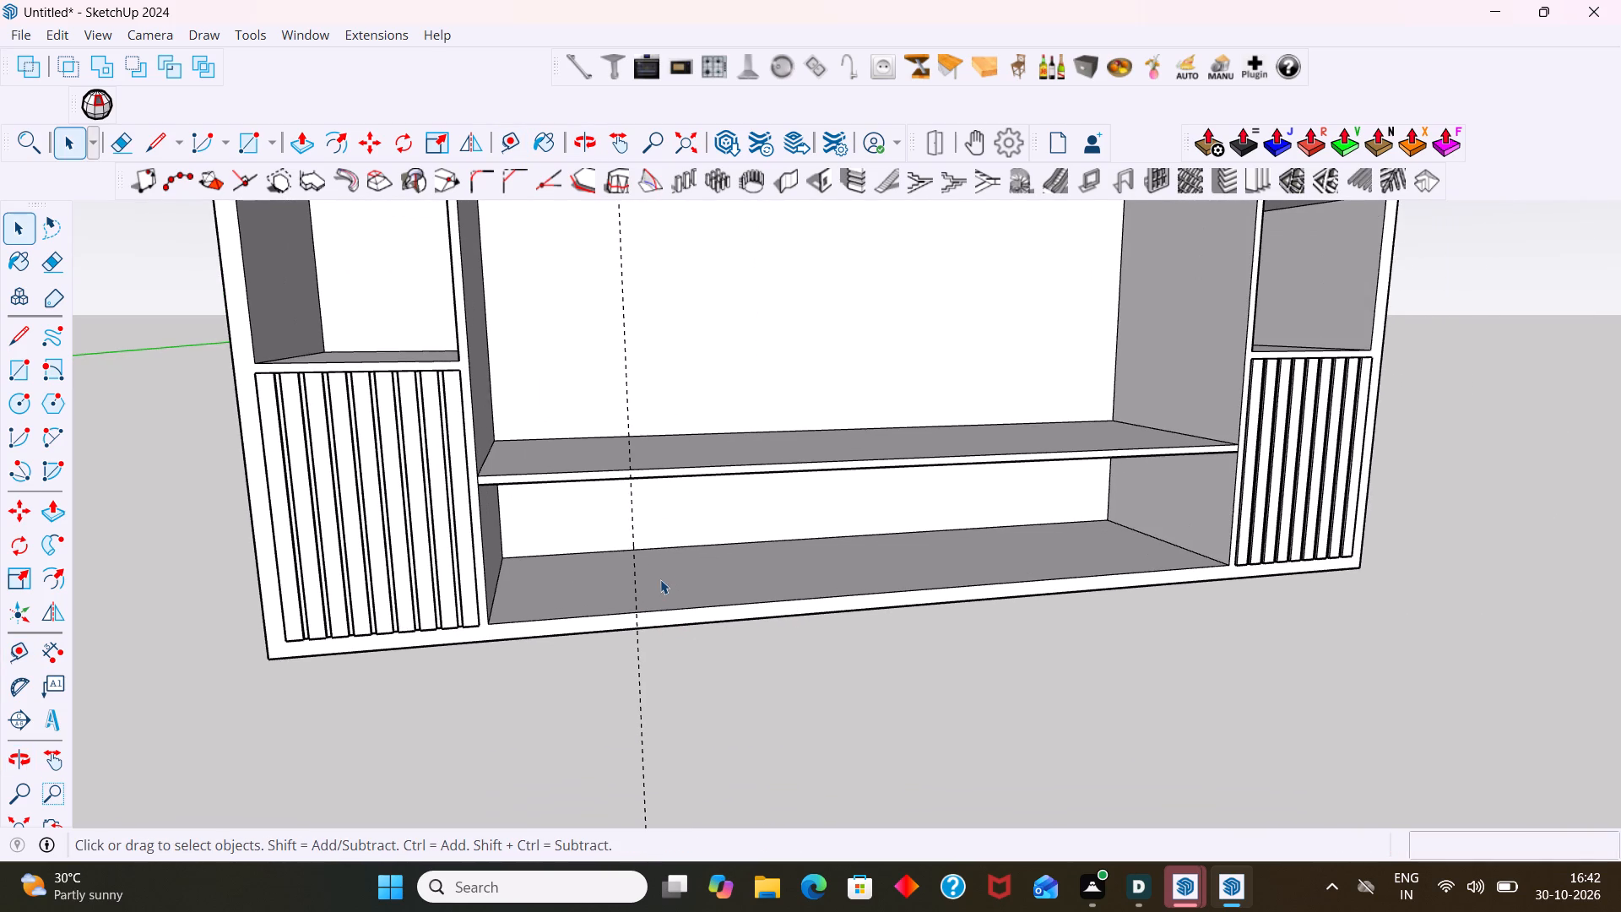
key(l)
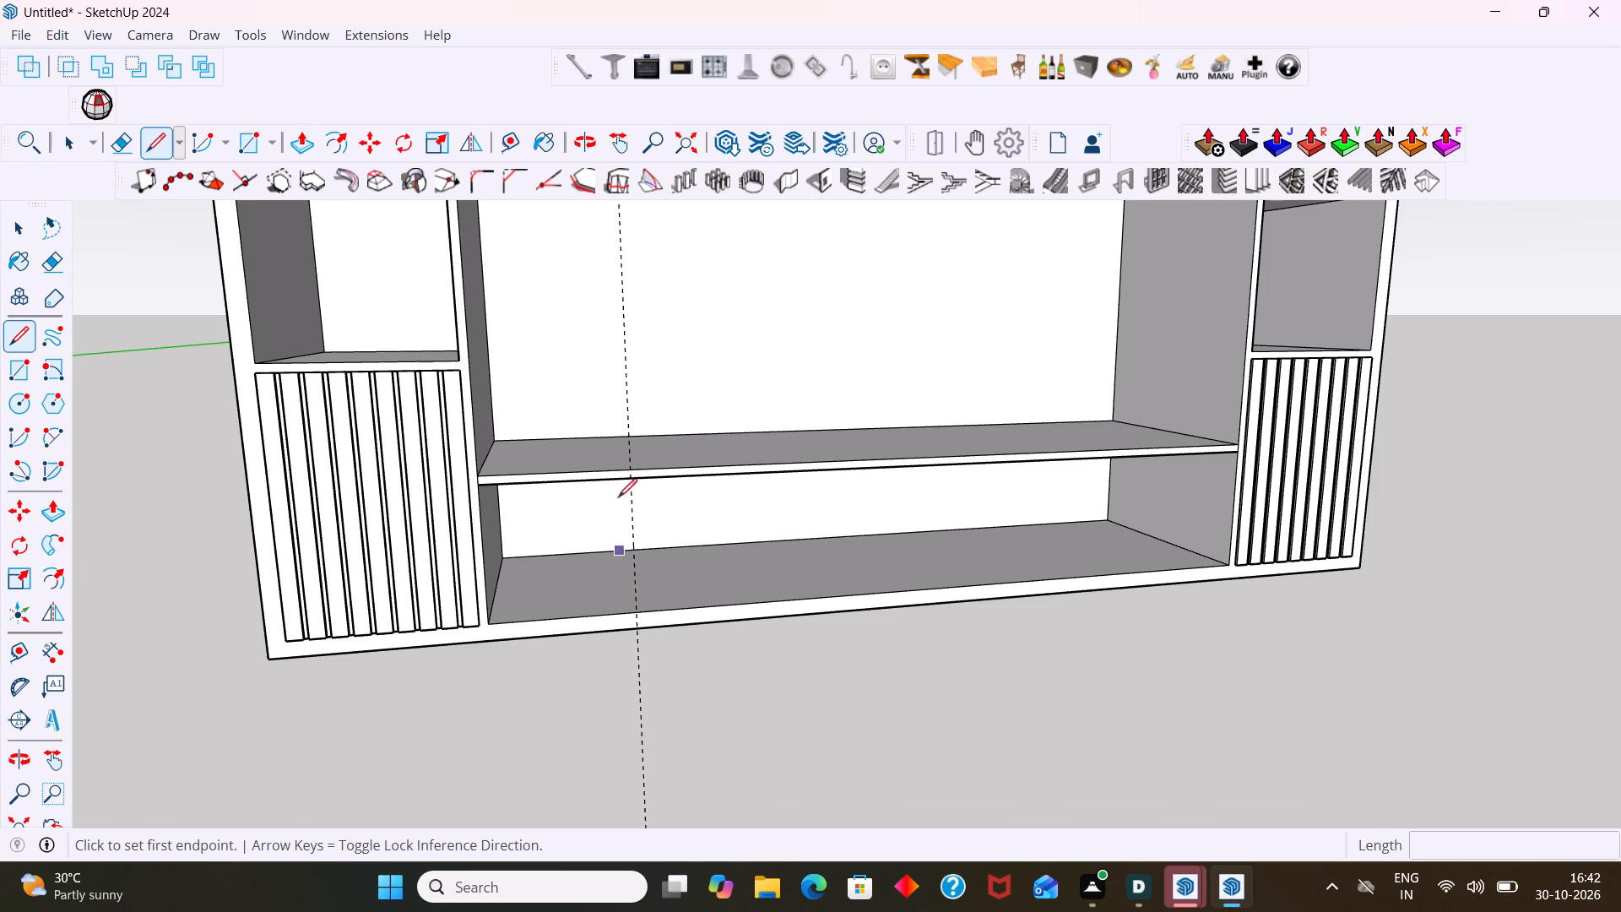
scroll(620, 492, up, 7)
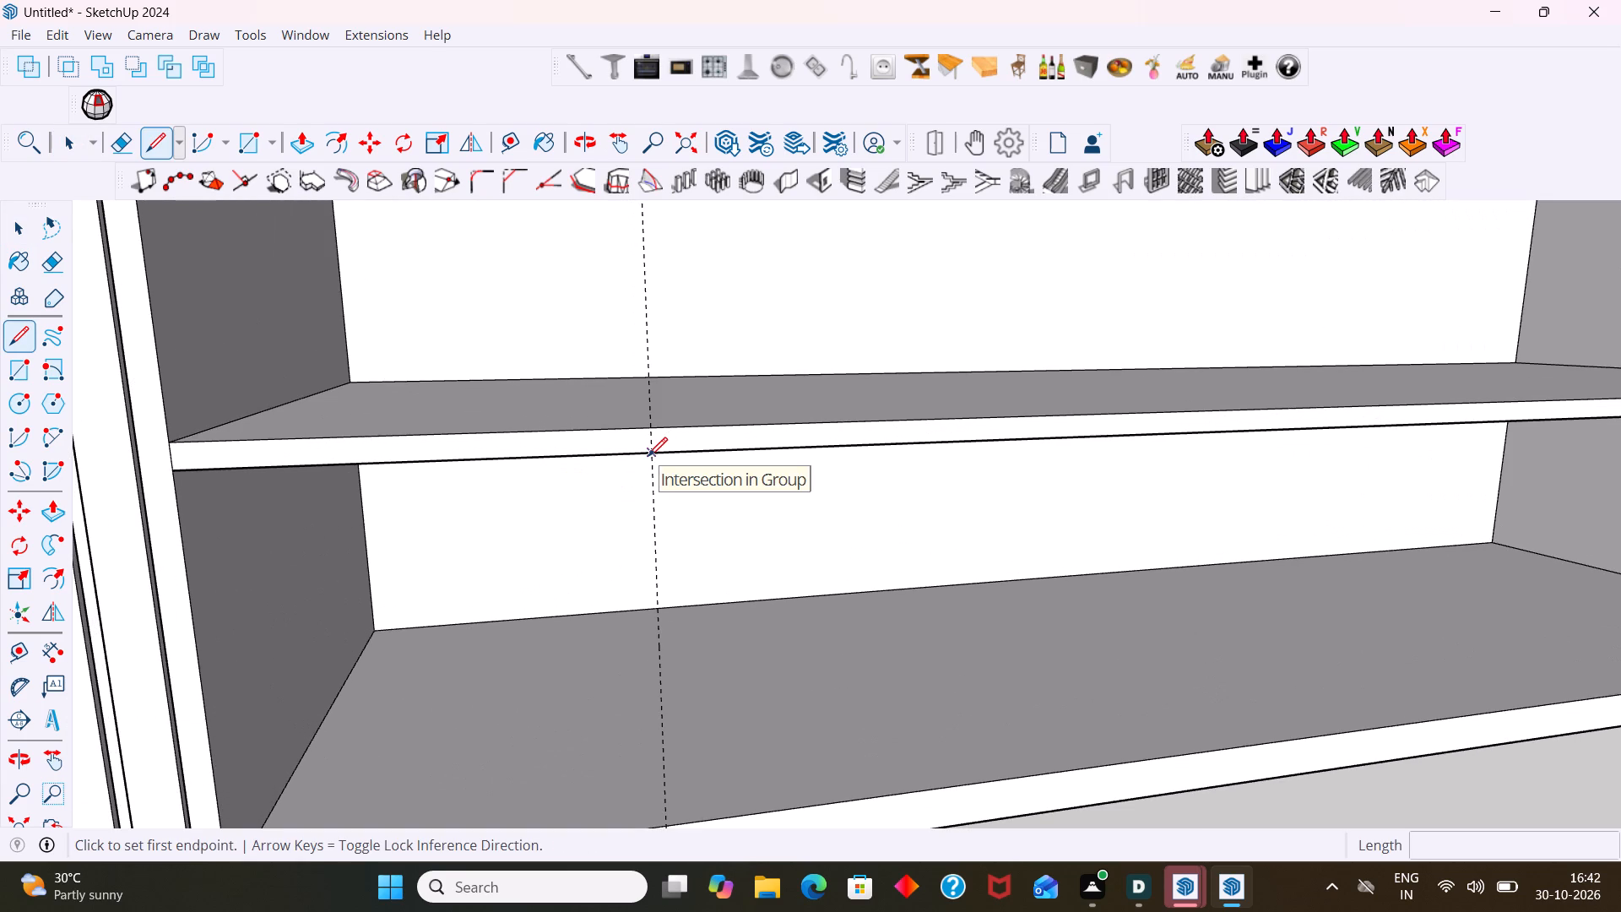
click(651, 453)
scroll(661, 577, down, 5)
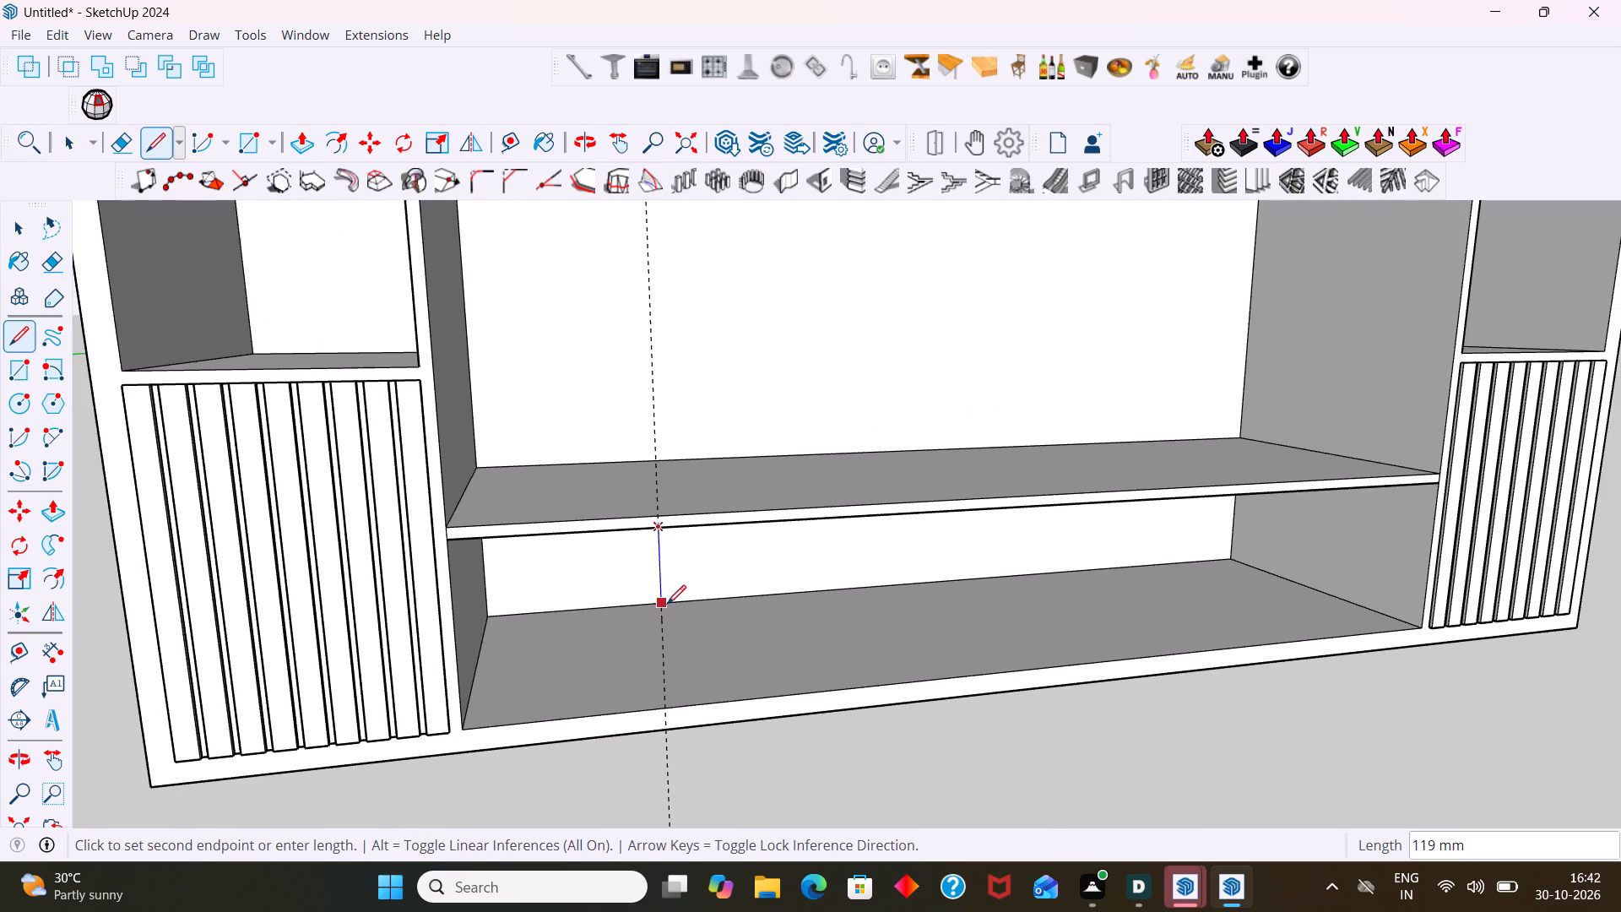
shift+middle_drag(667, 604, 662, 452)
scroll(664, 512, up, 3)
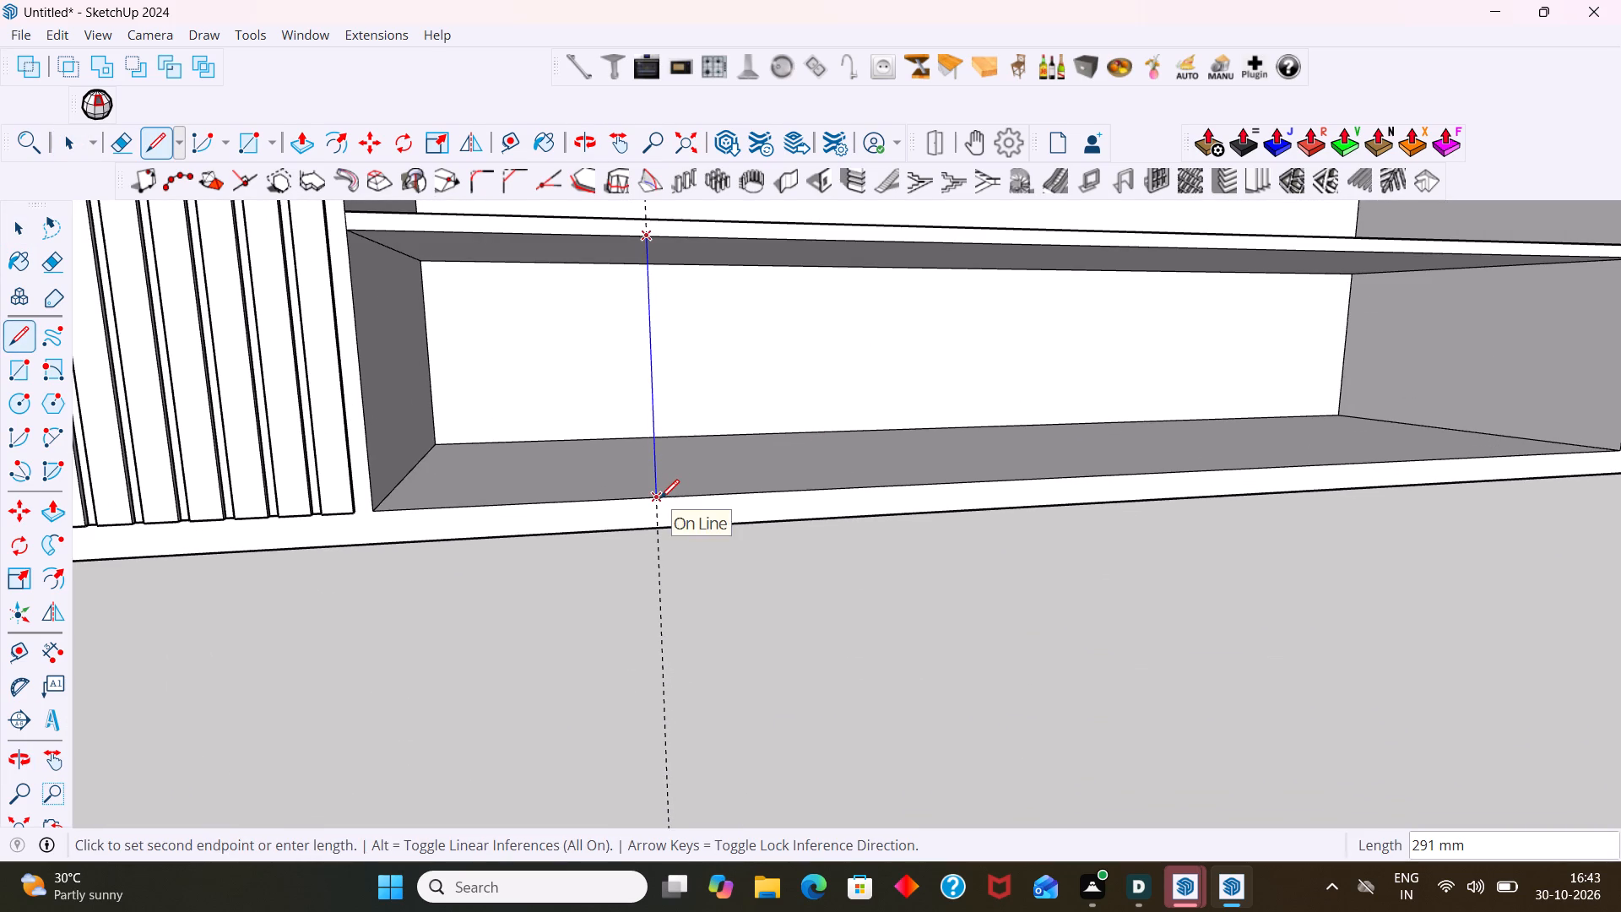
click(660, 498)
key(space)
Copy the vertical line in the lower central compartment 9 mm to the right.
scroll(757, 588, down, 6)
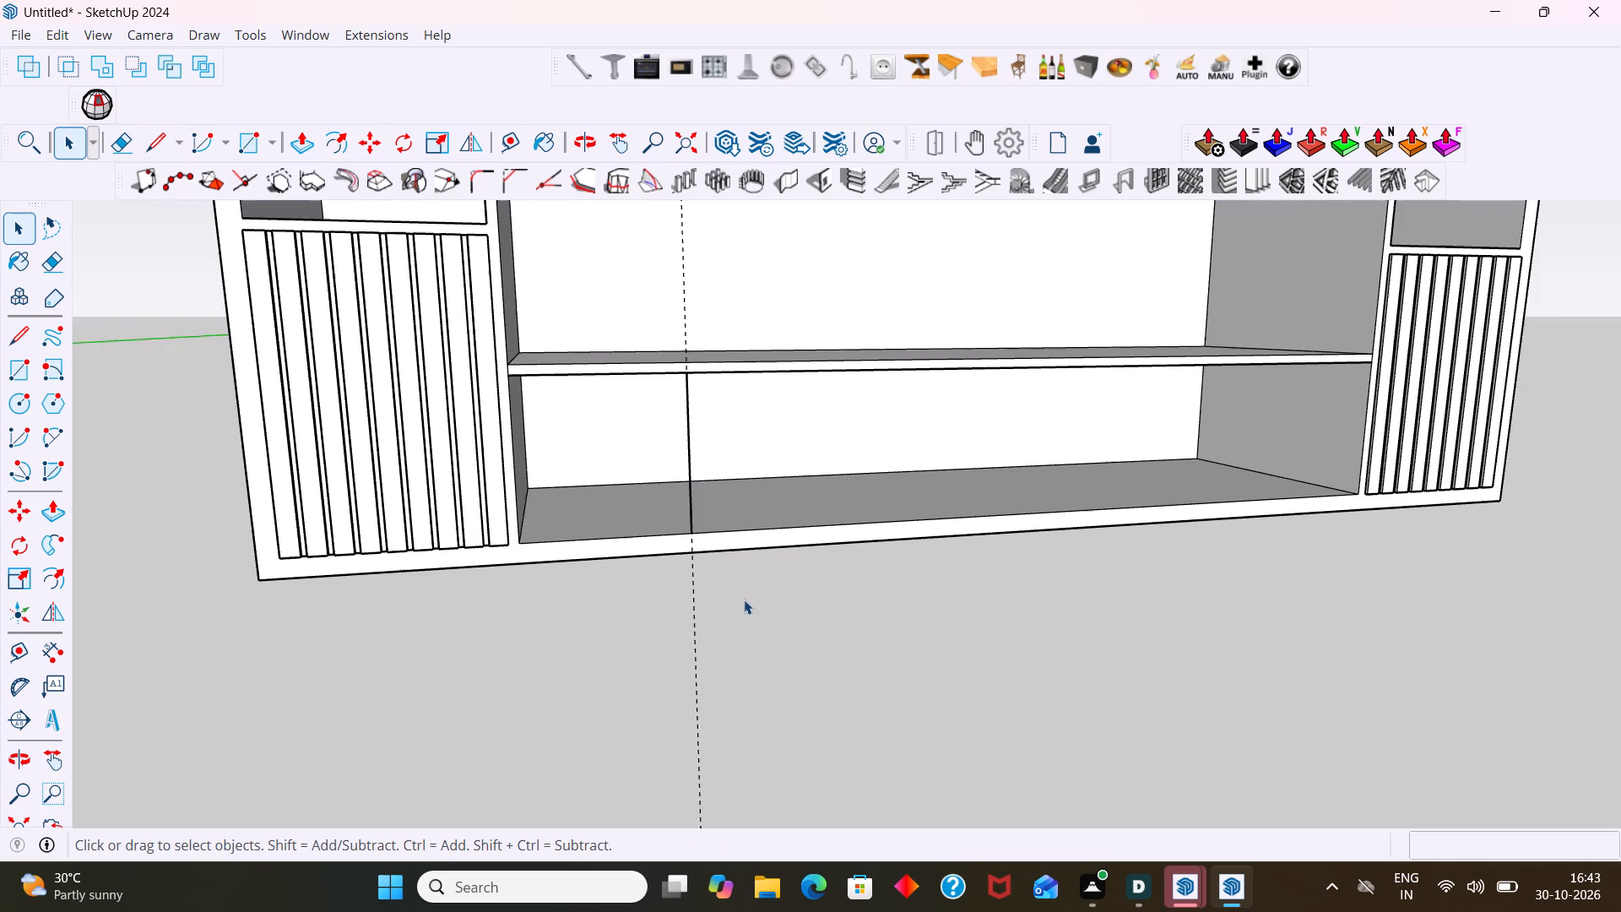
middle_drag(735, 639, 727, 707)
scroll(679, 398, up, 3)
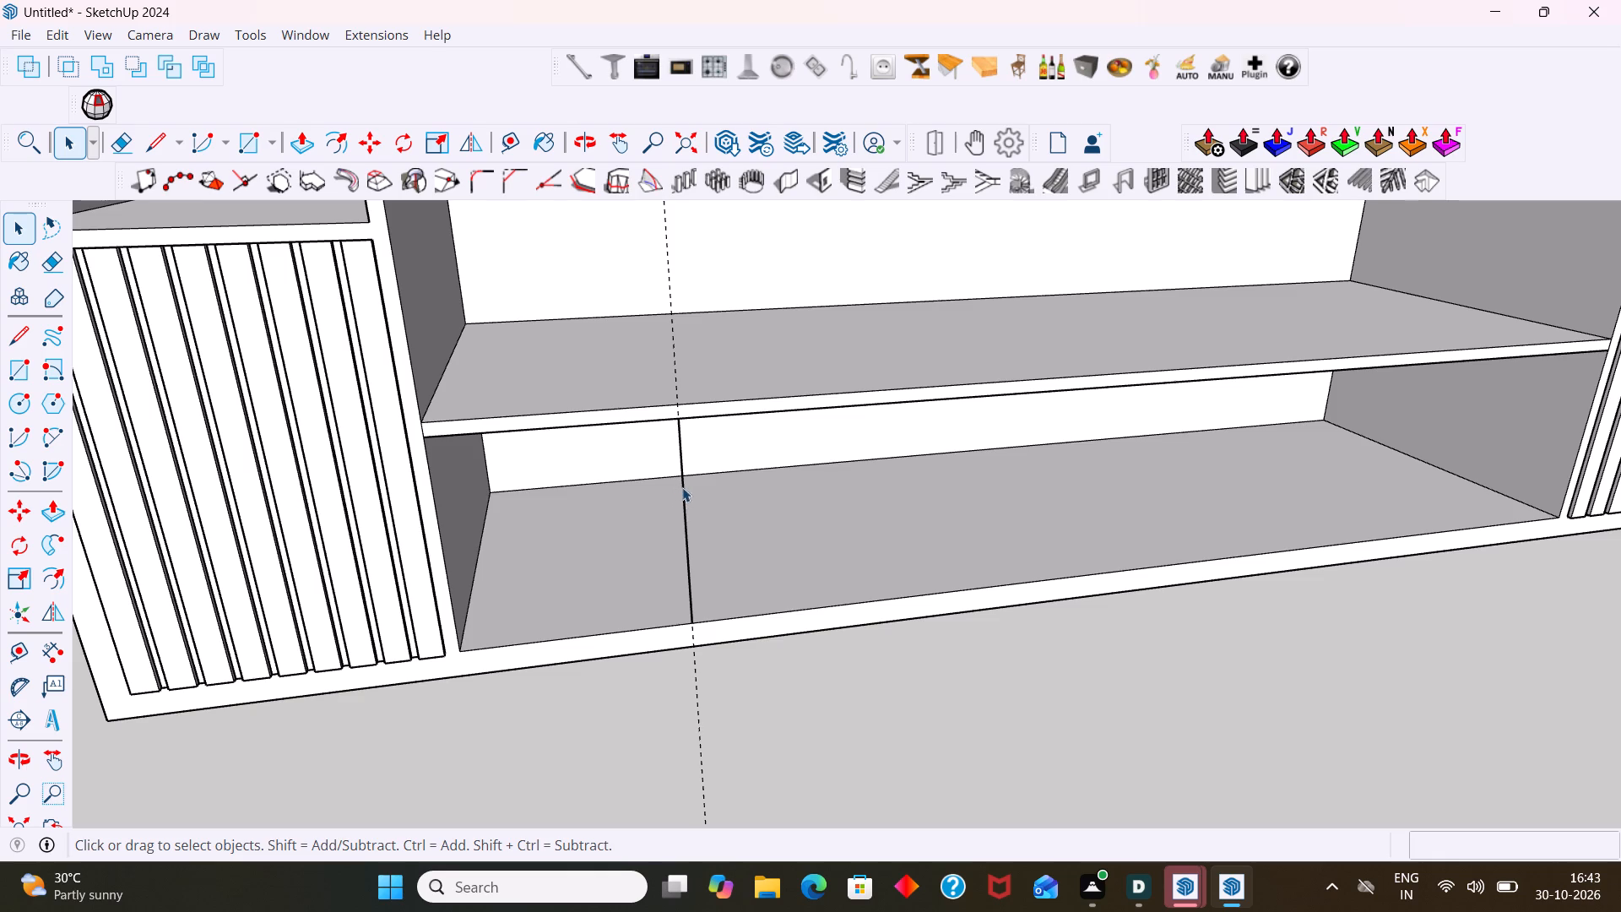
click(684, 487)
key(m)
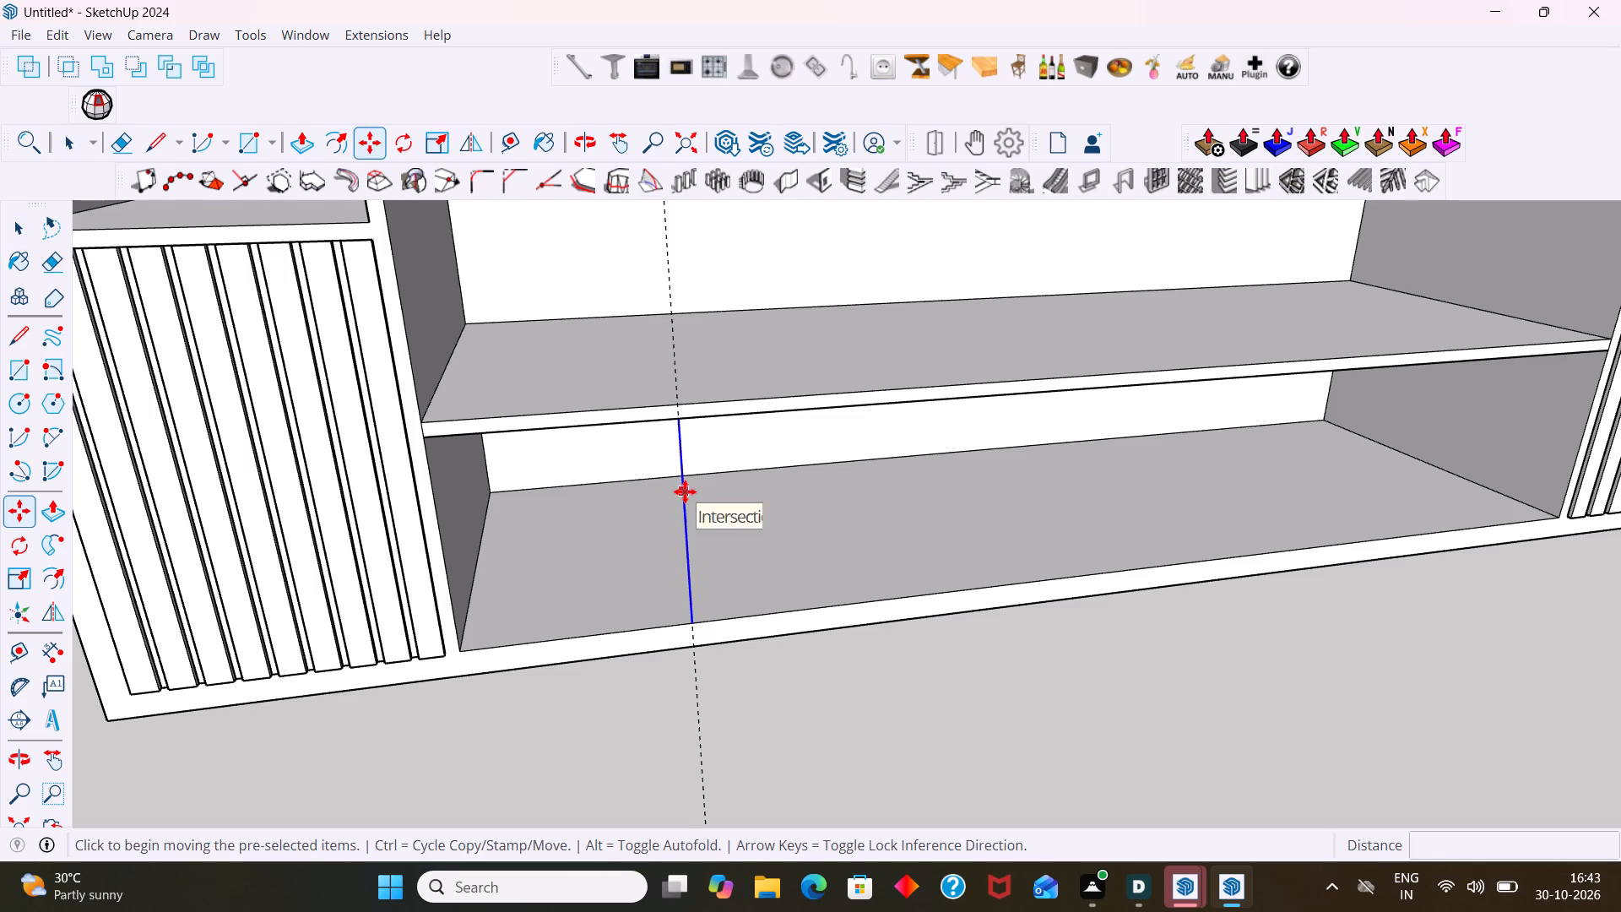
click(685, 491)
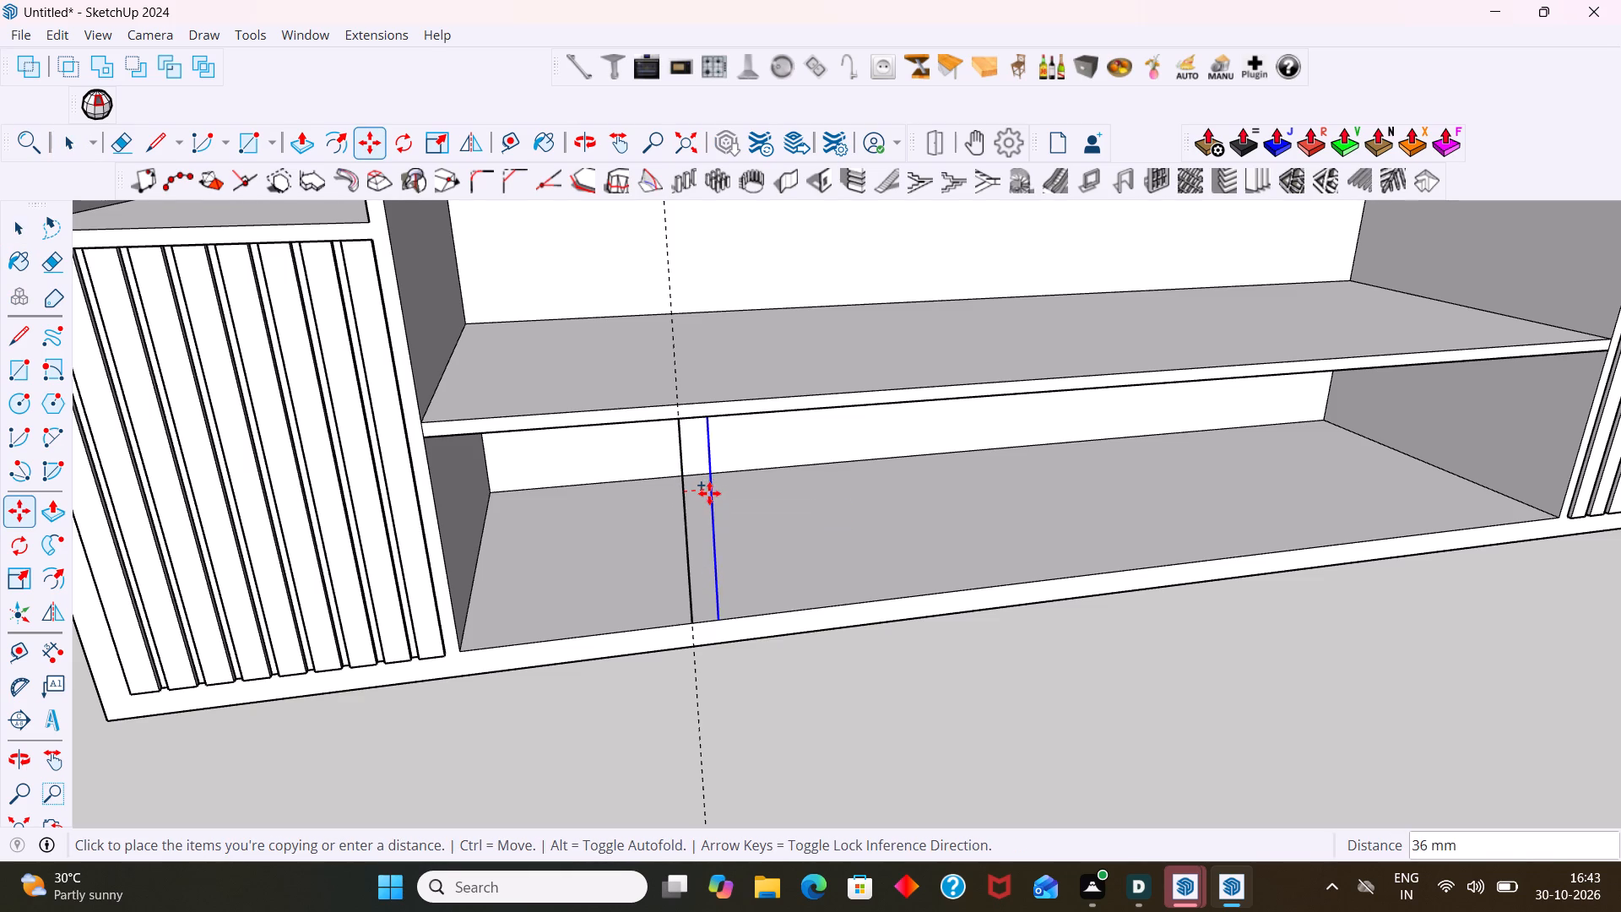
key(9)
key(Return)
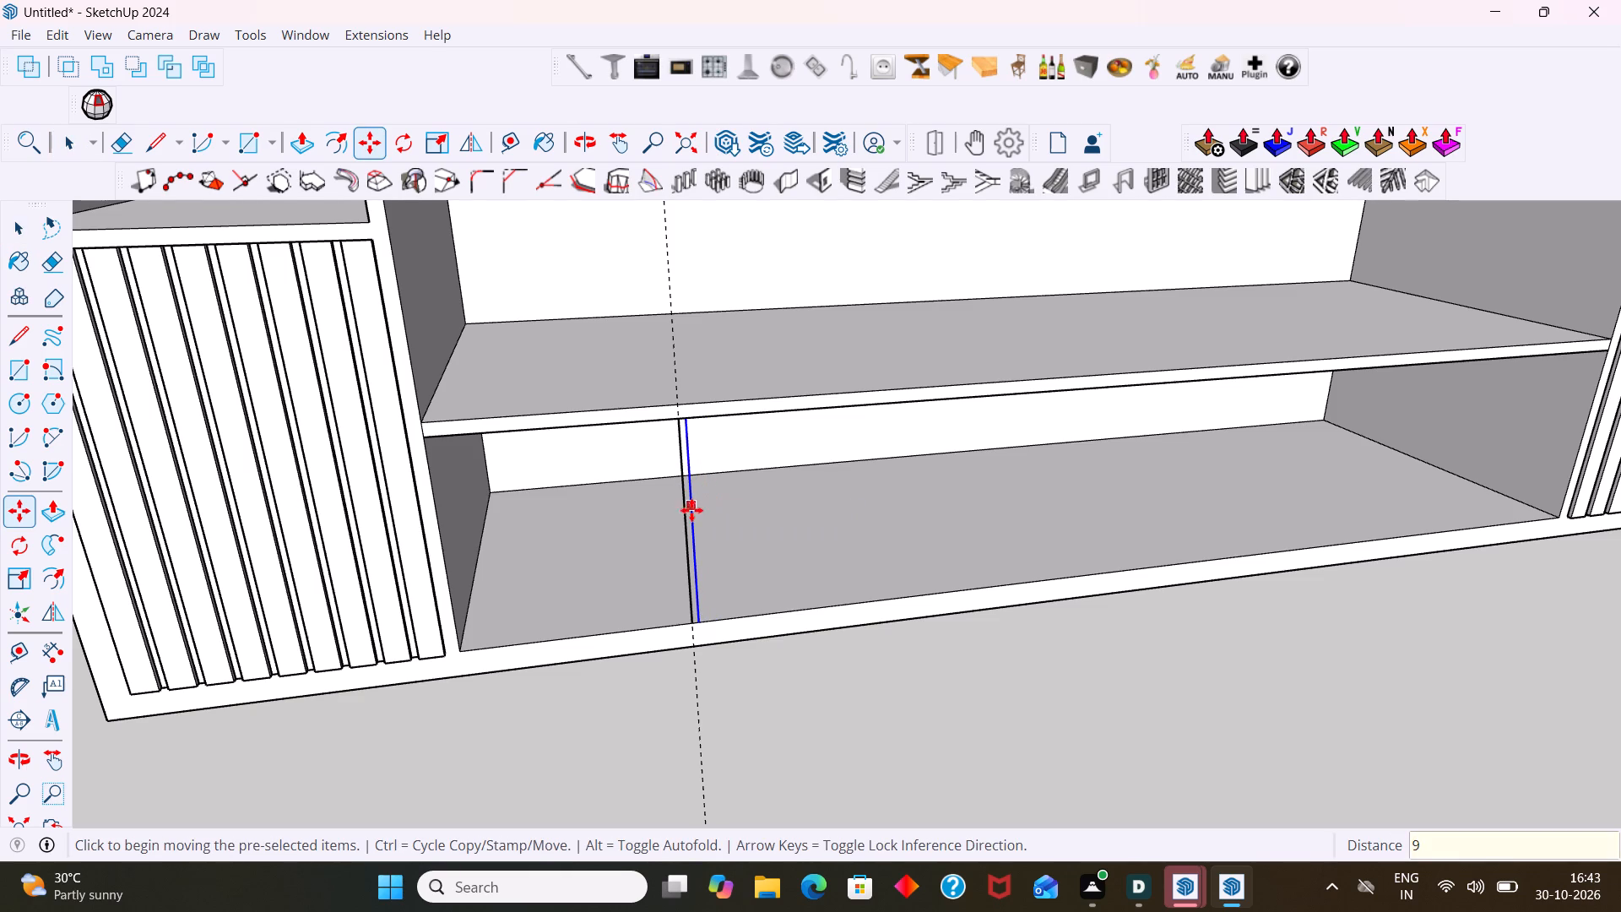
Copy the offset vertical line in the lower central compartment 18 mm to the left.
scroll(689, 515, up, 4)
click(692, 522)
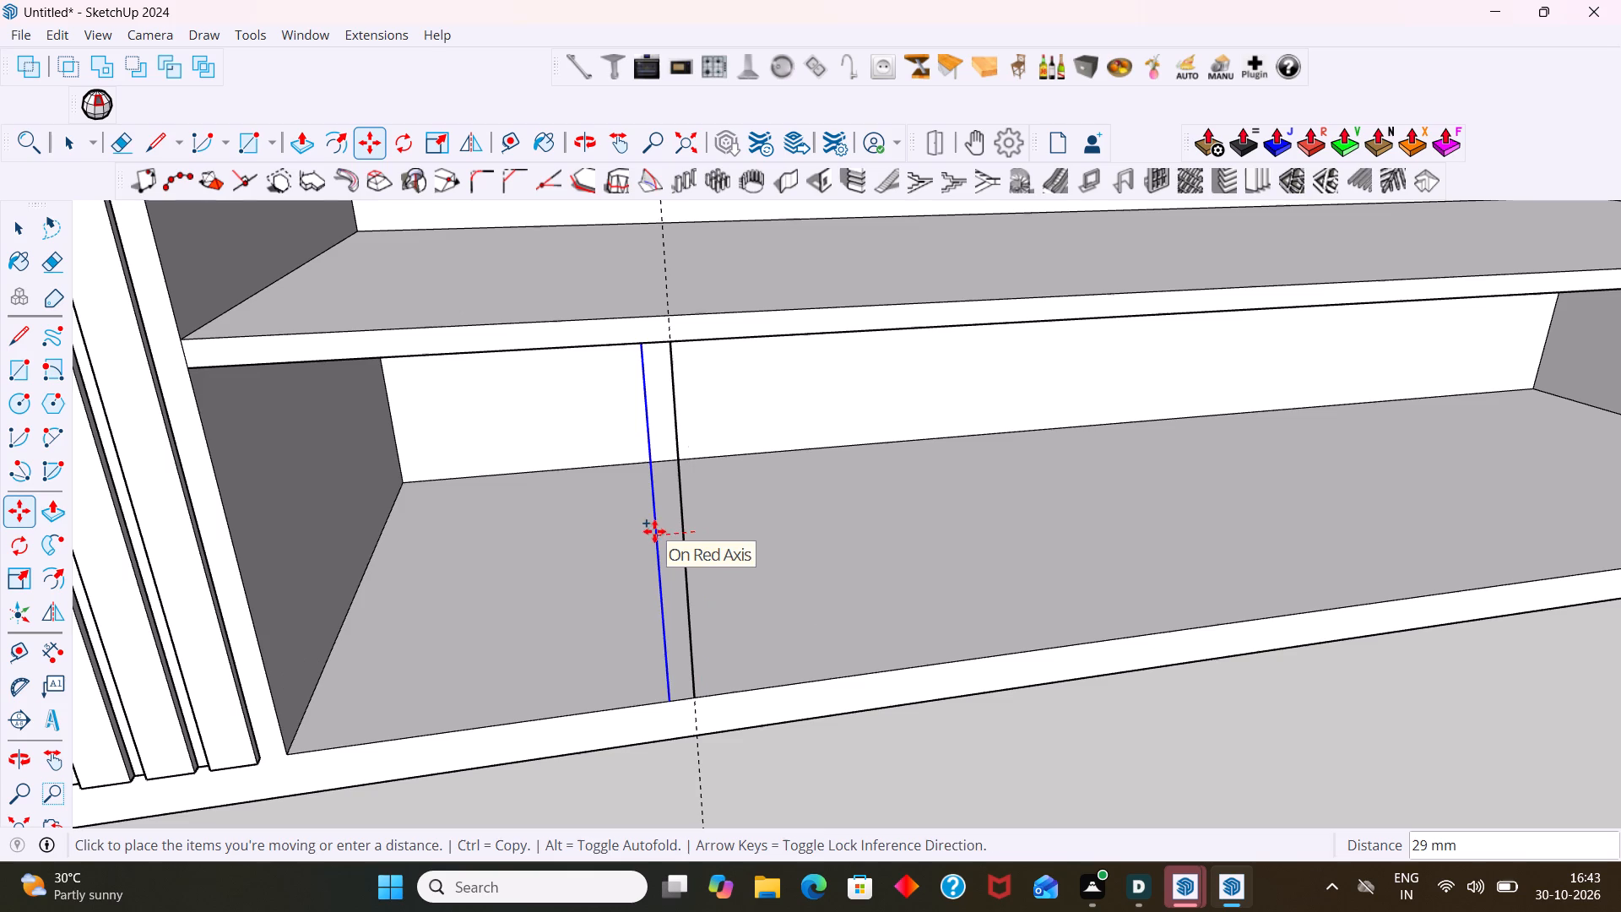
key(1)
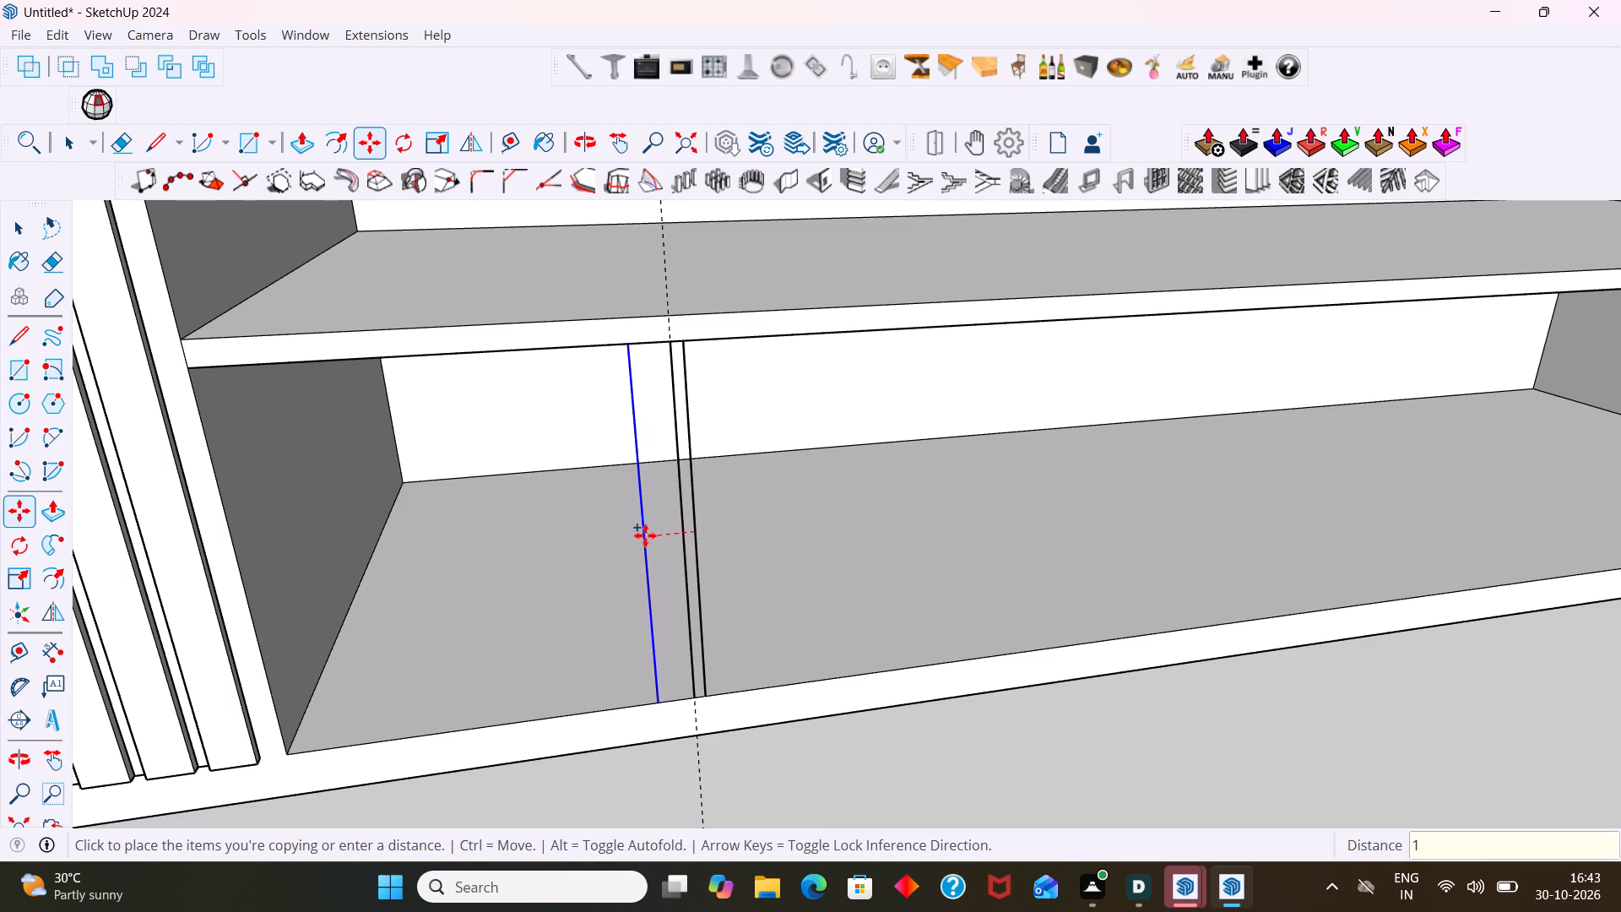
key(8)
key(Return)
key(space)
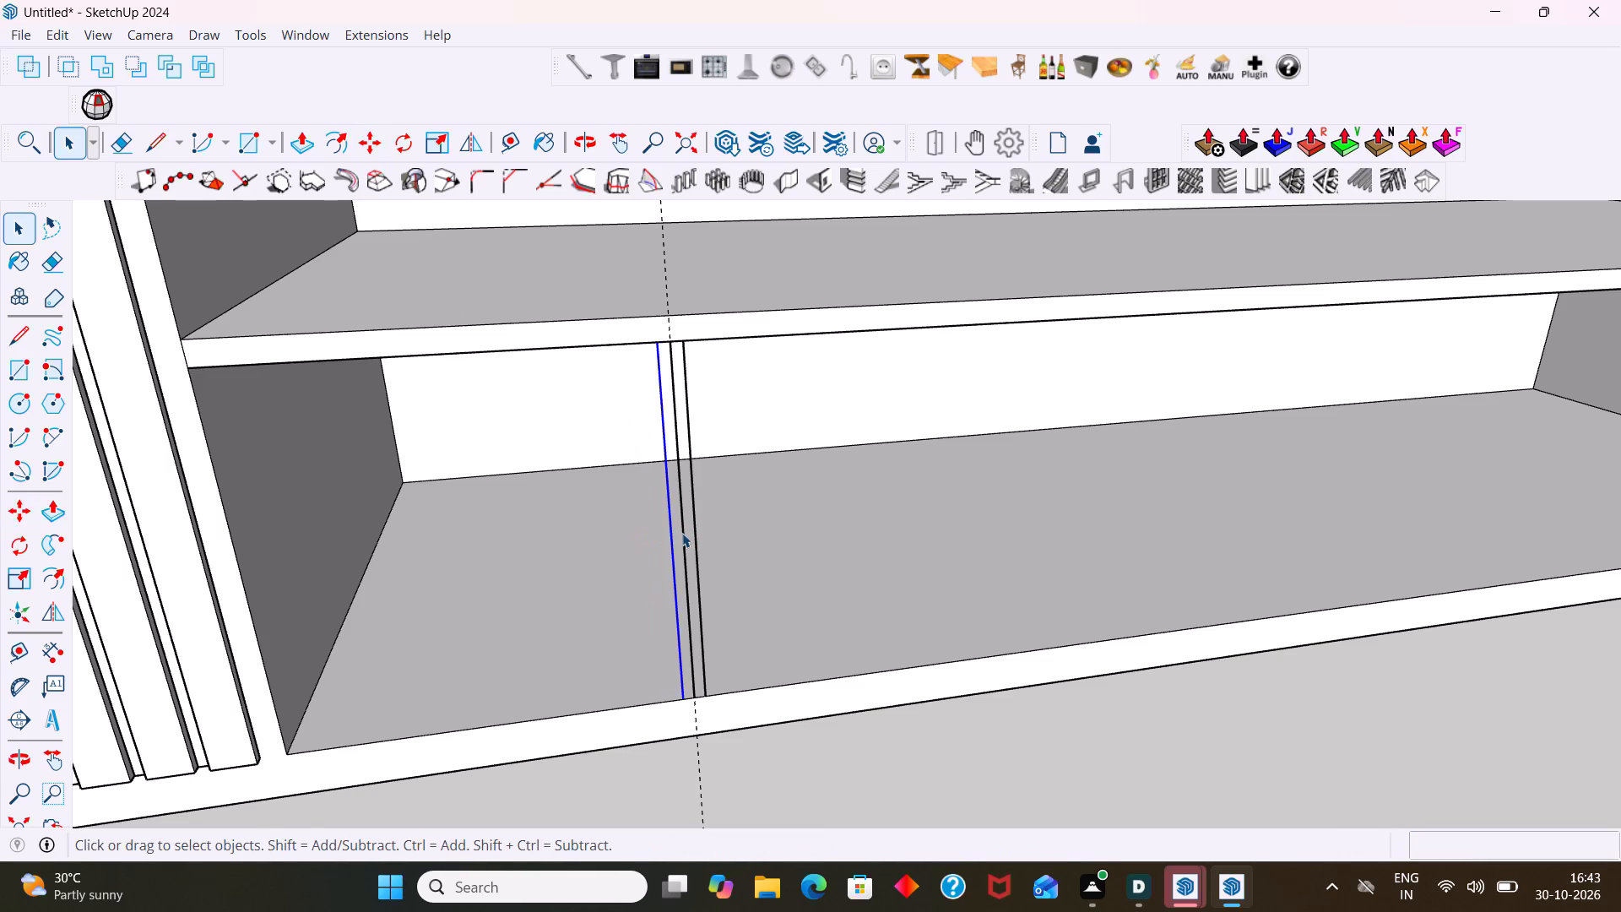
Delete the original vertical line between the two copies and the vertical guide.
click(685, 535)
key(Delete)
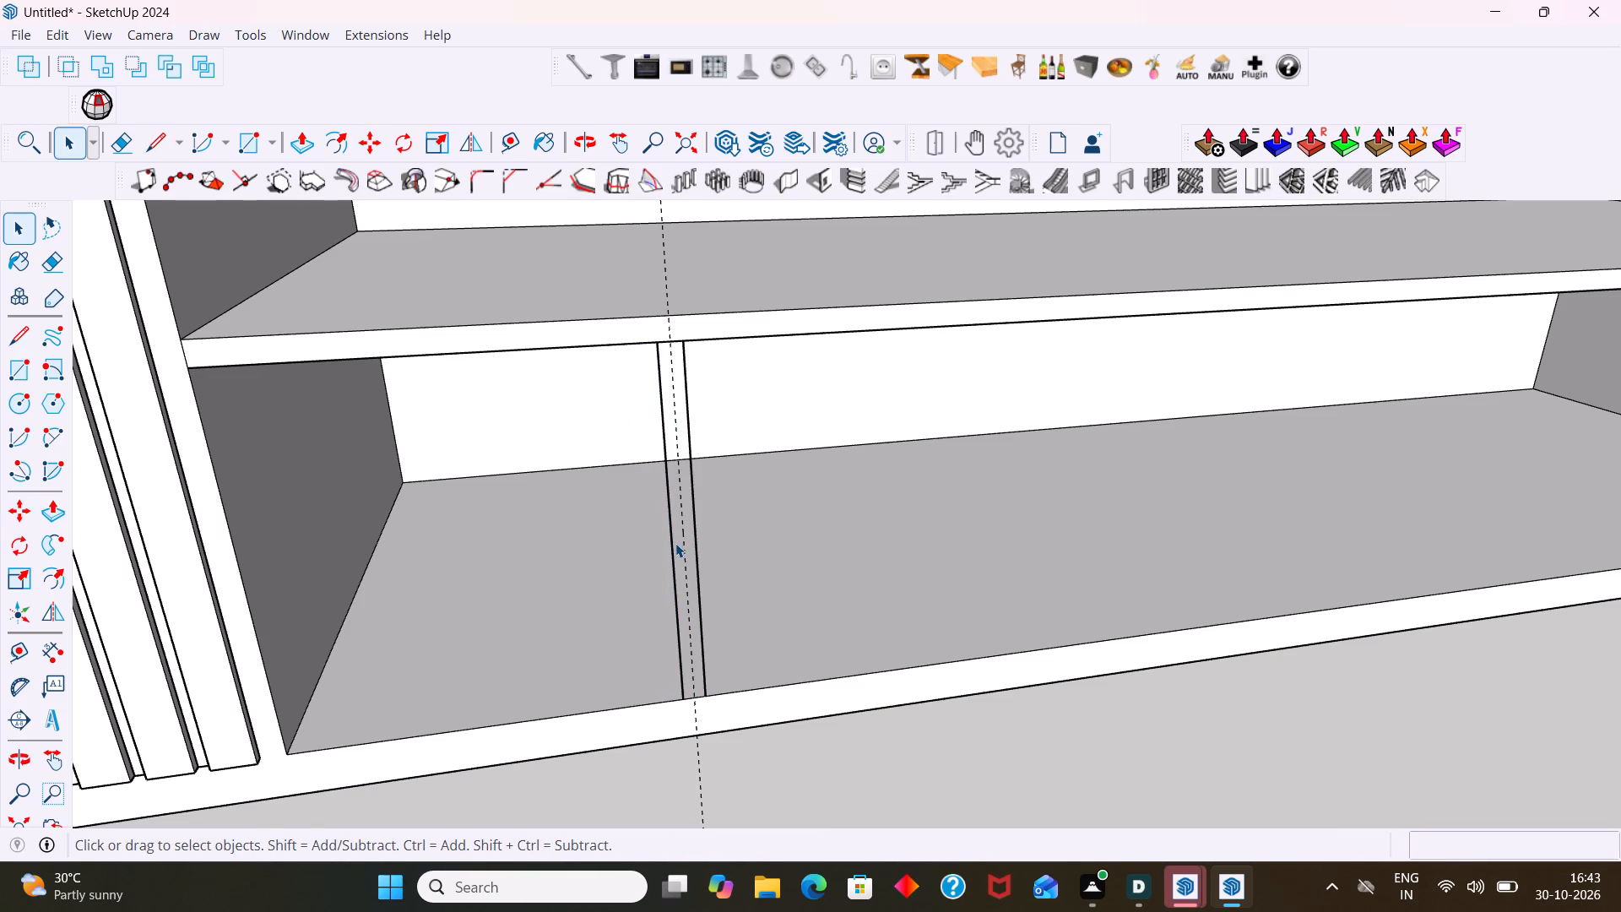
click(681, 516)
key(Delete)
Draw an 18 by 291 mm rectangle between the two vertical lines to form the partition's front face.
key(r)
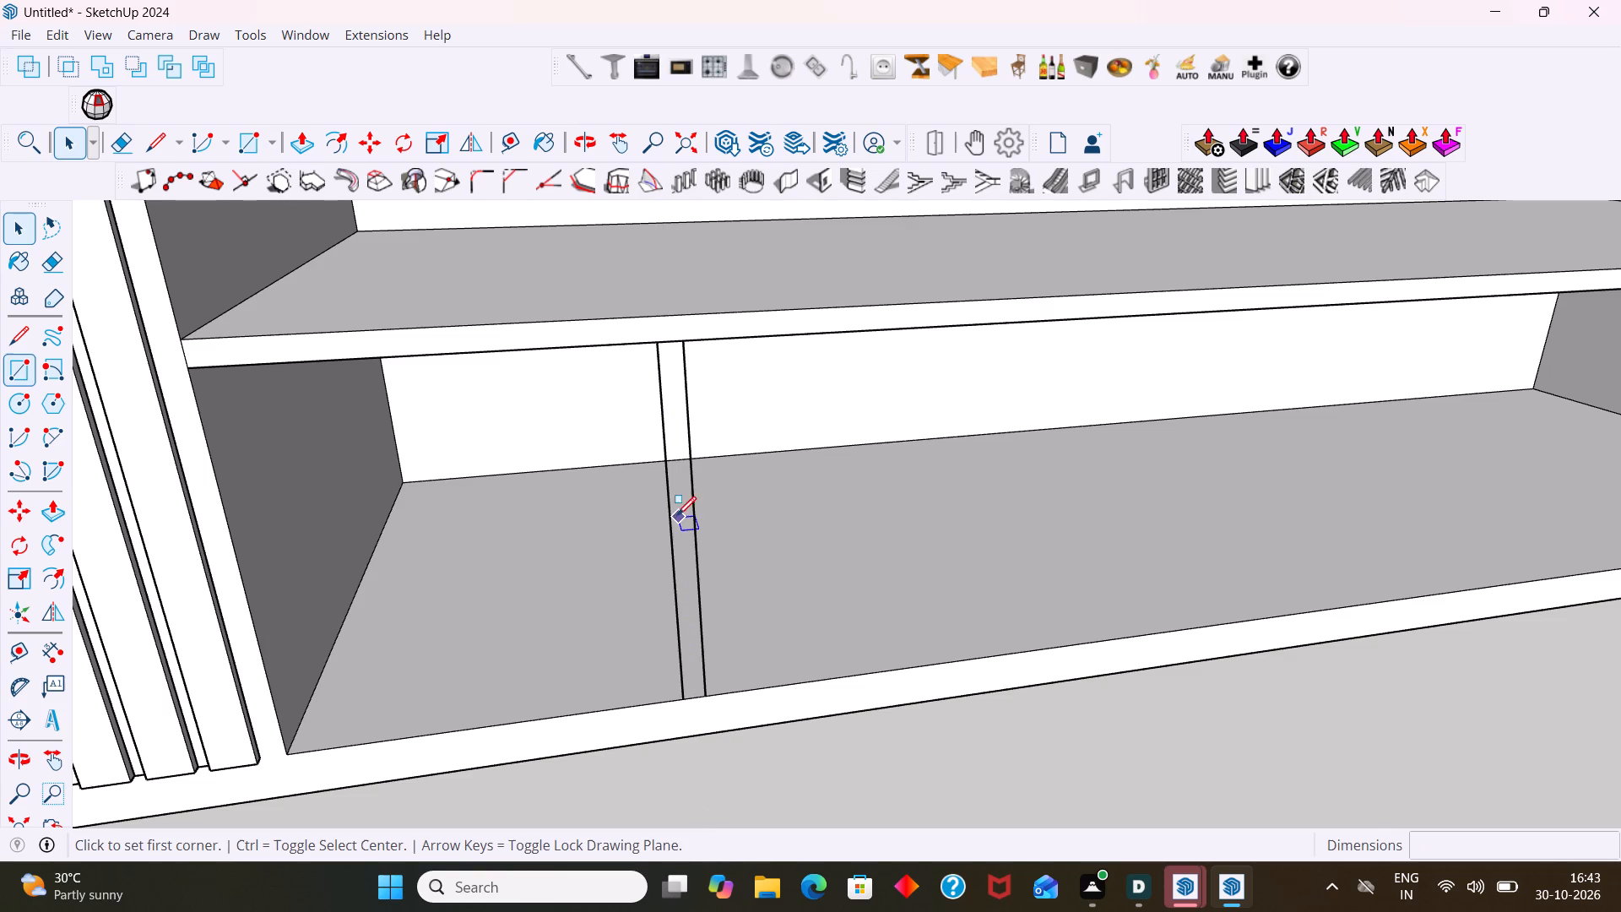
click(657, 345)
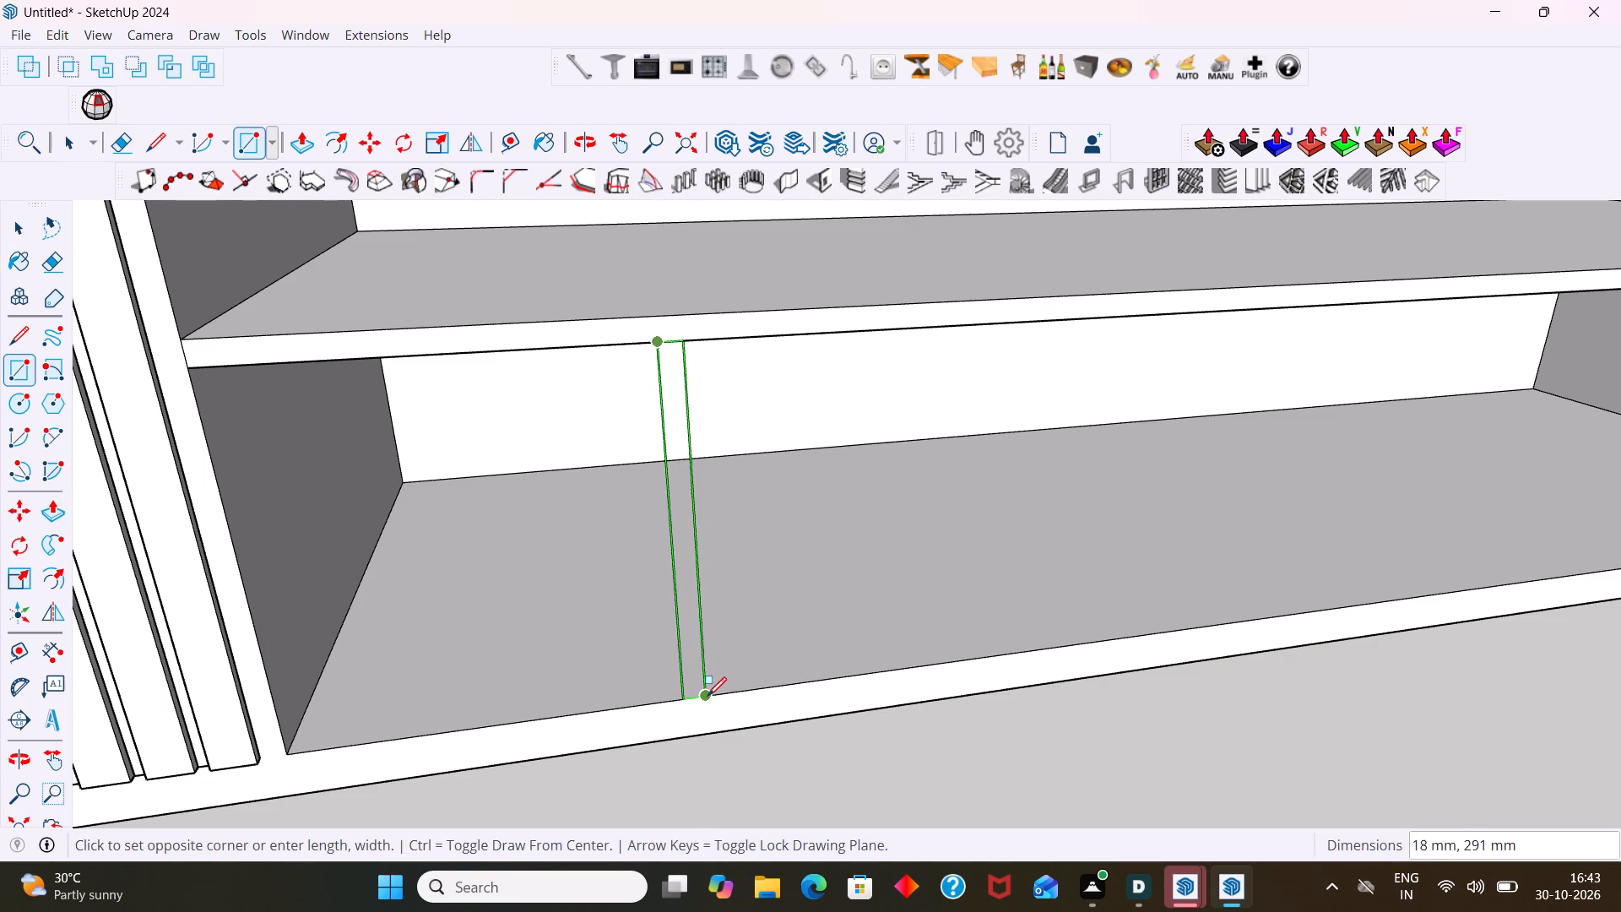
click(705, 697)
key(space)
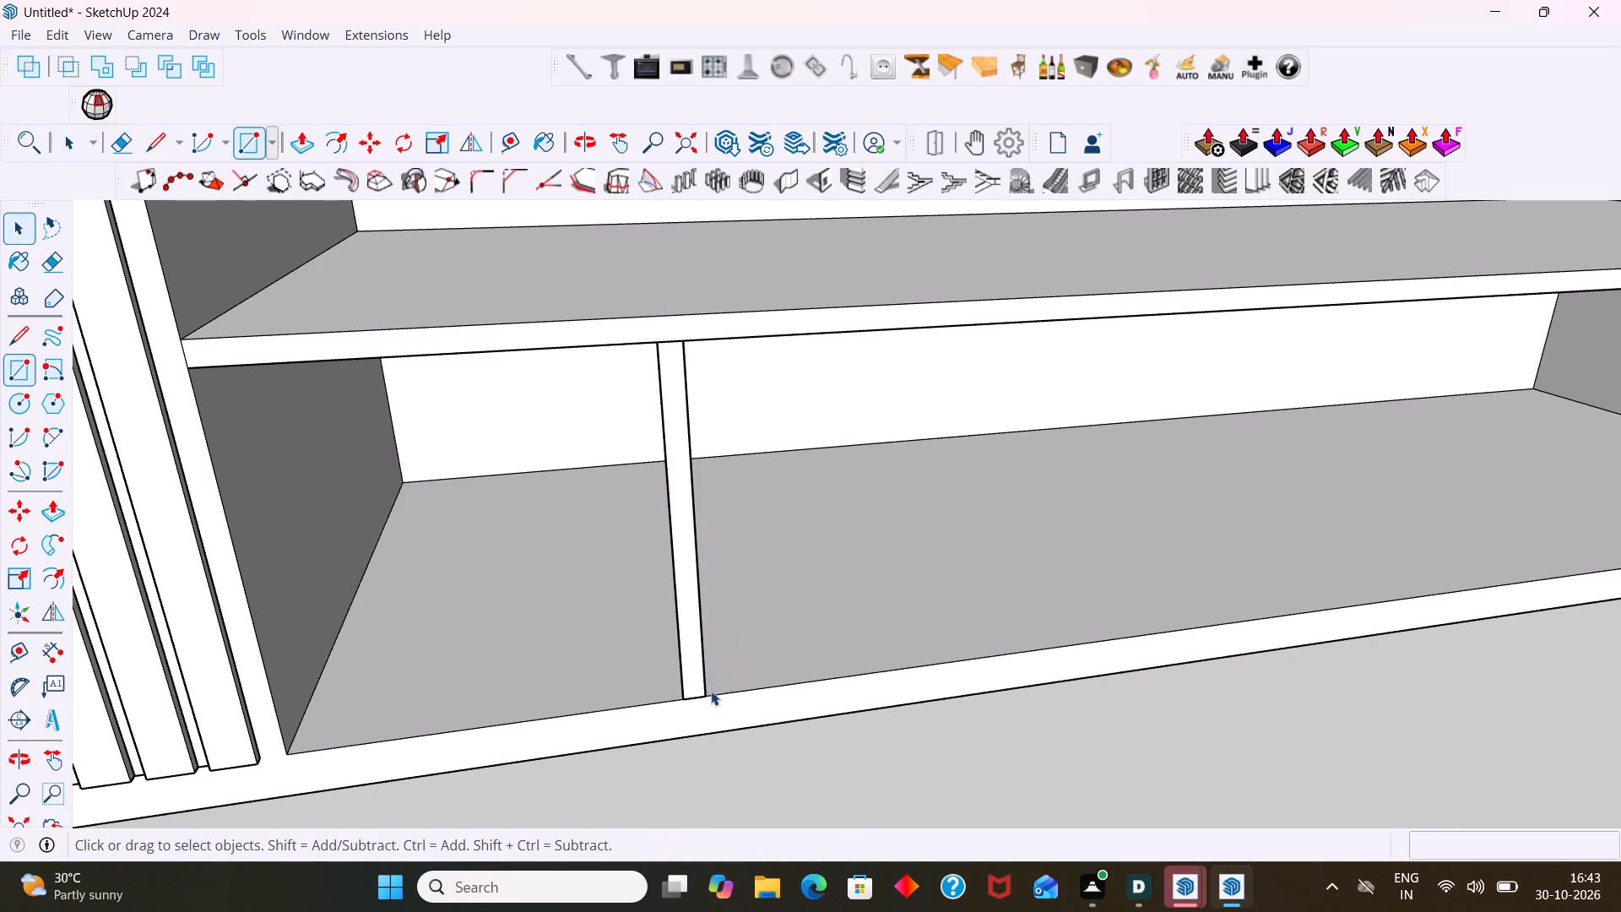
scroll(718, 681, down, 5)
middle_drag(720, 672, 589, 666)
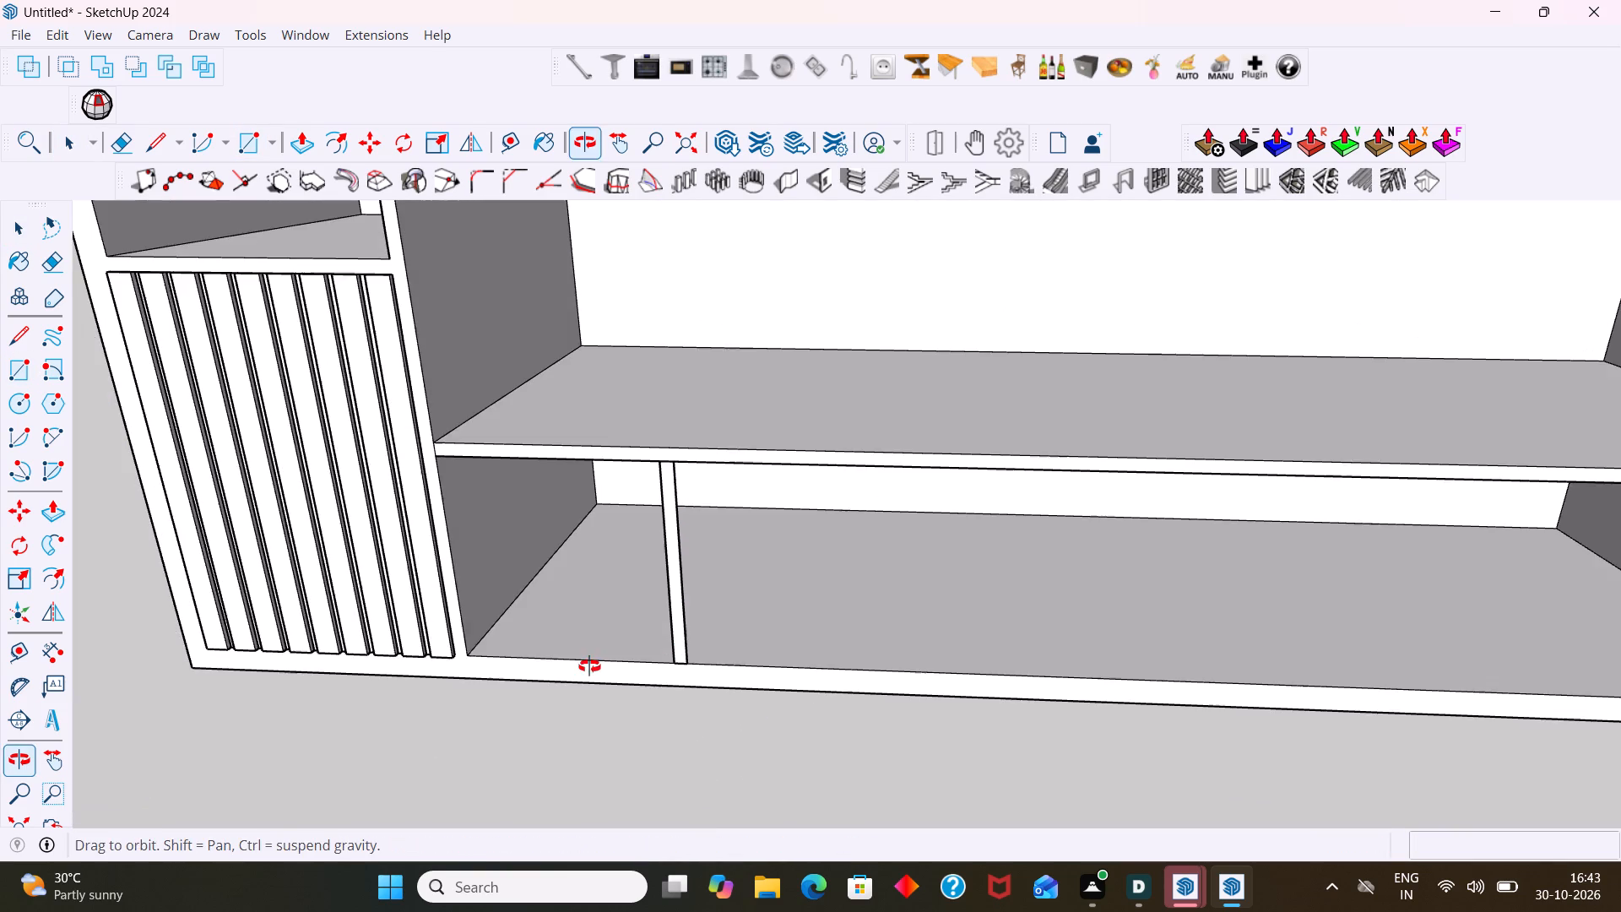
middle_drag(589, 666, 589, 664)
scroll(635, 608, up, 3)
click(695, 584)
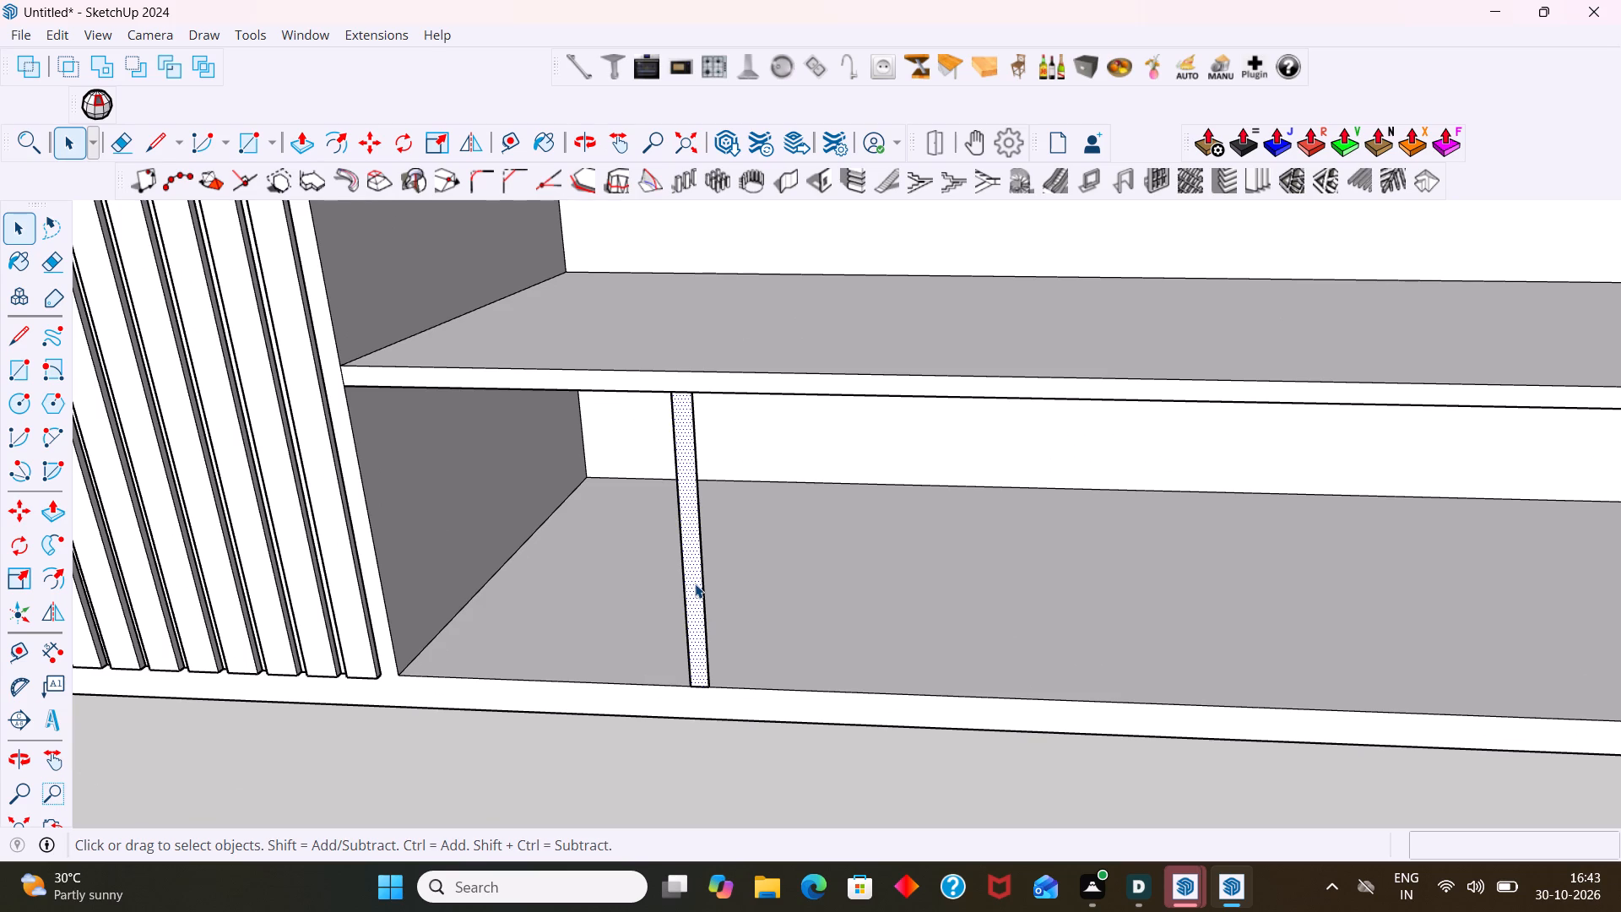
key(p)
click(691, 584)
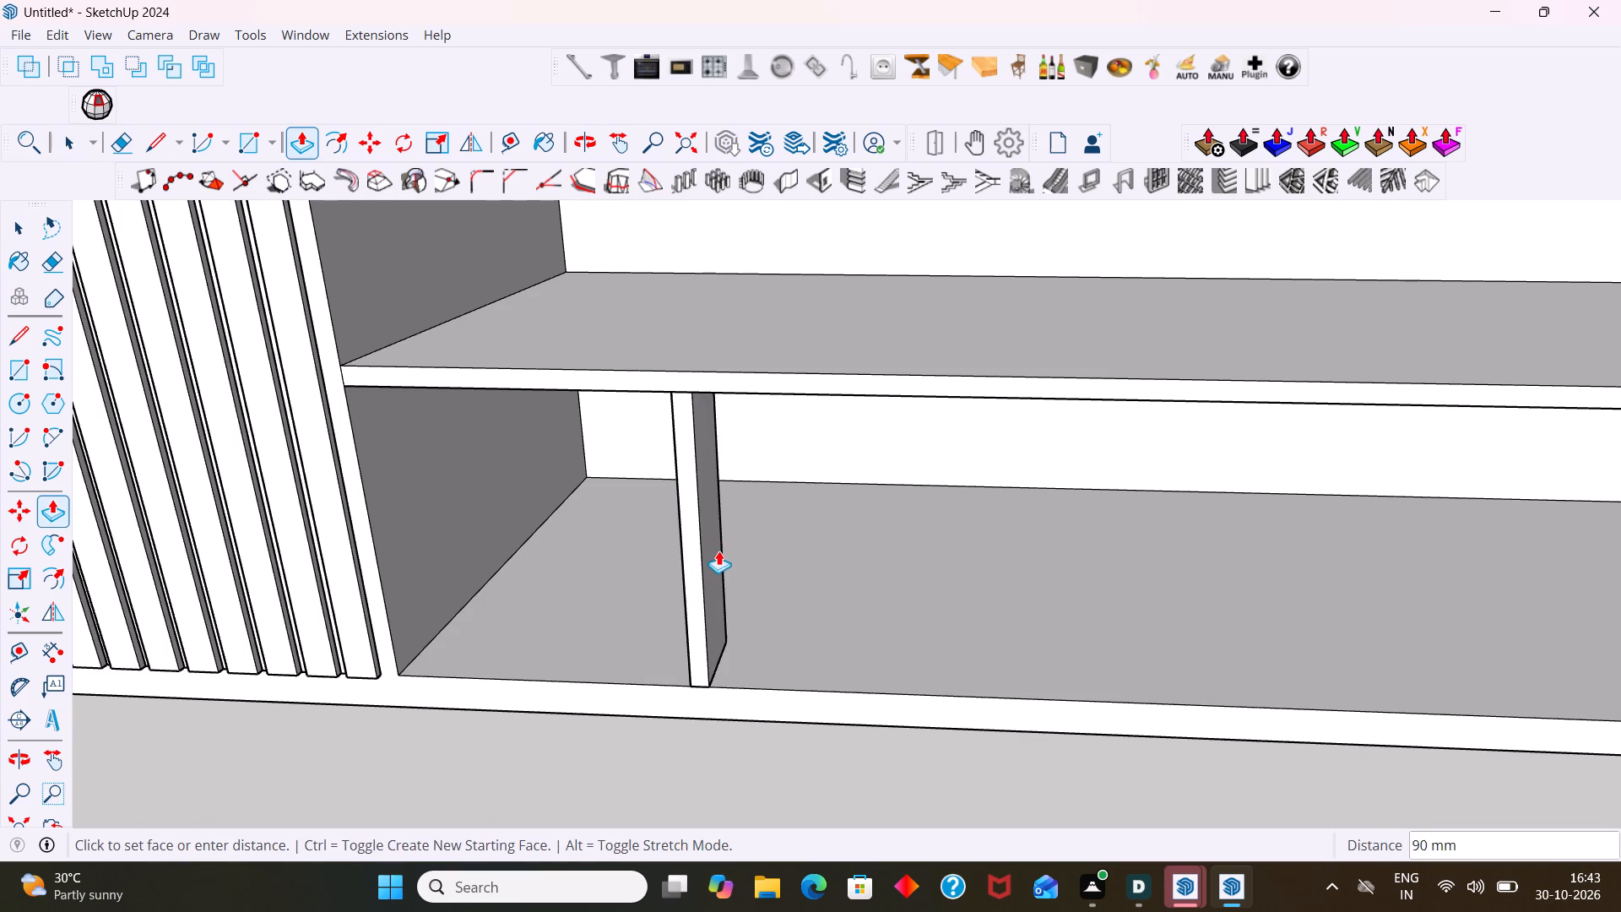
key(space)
Group the partition's front face together with its edges.
double_click(690, 596)
right_click(689, 597)
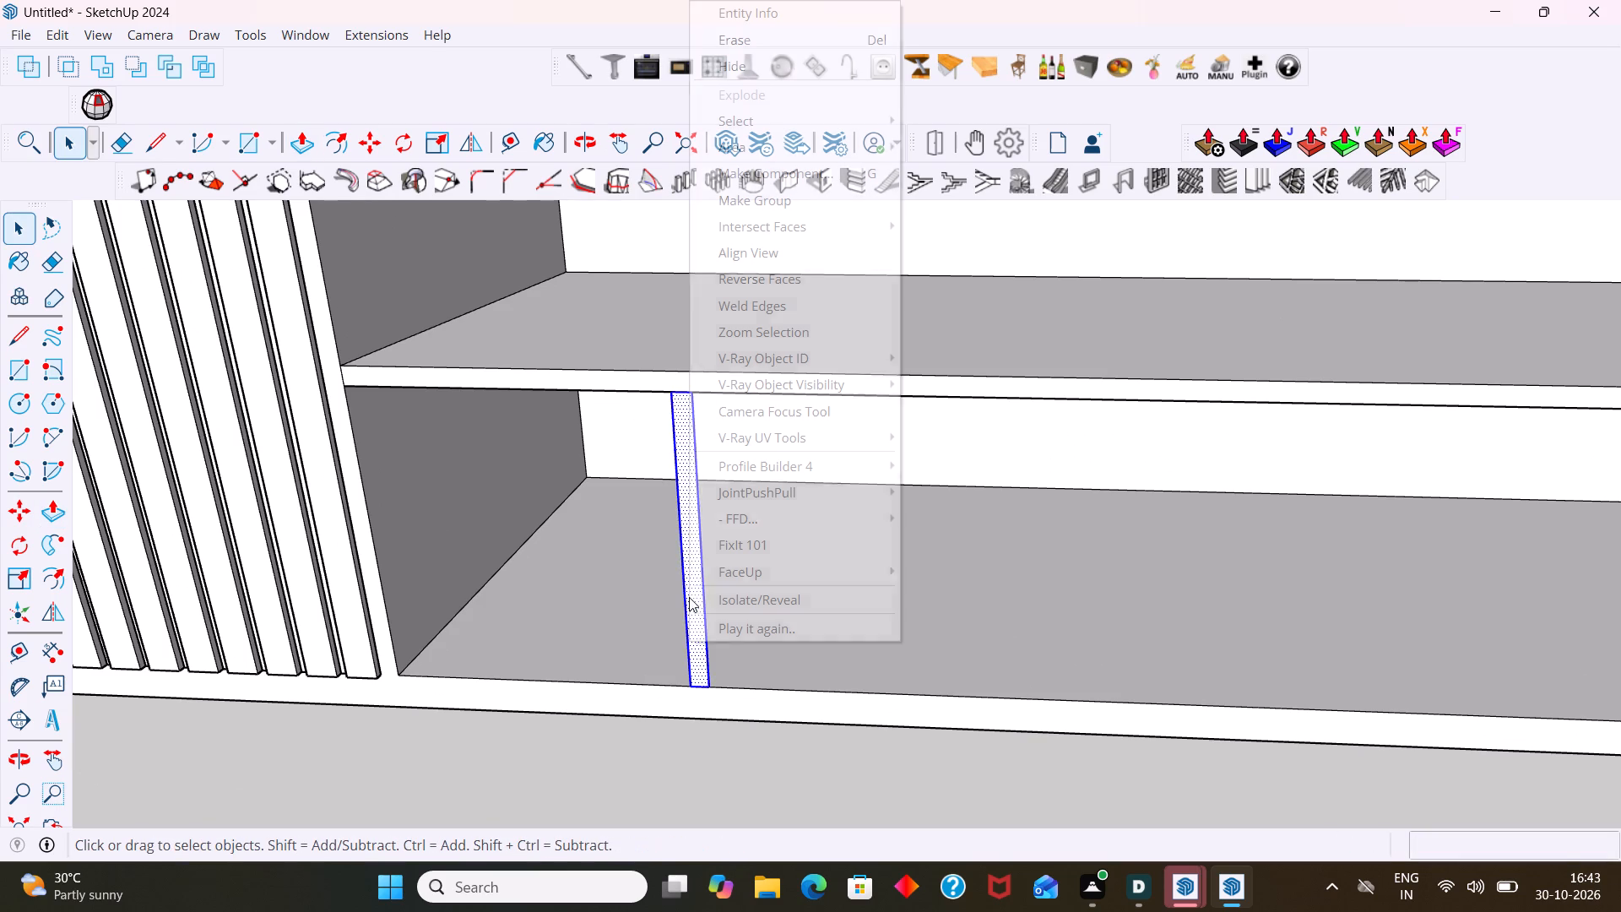
click(783, 202)
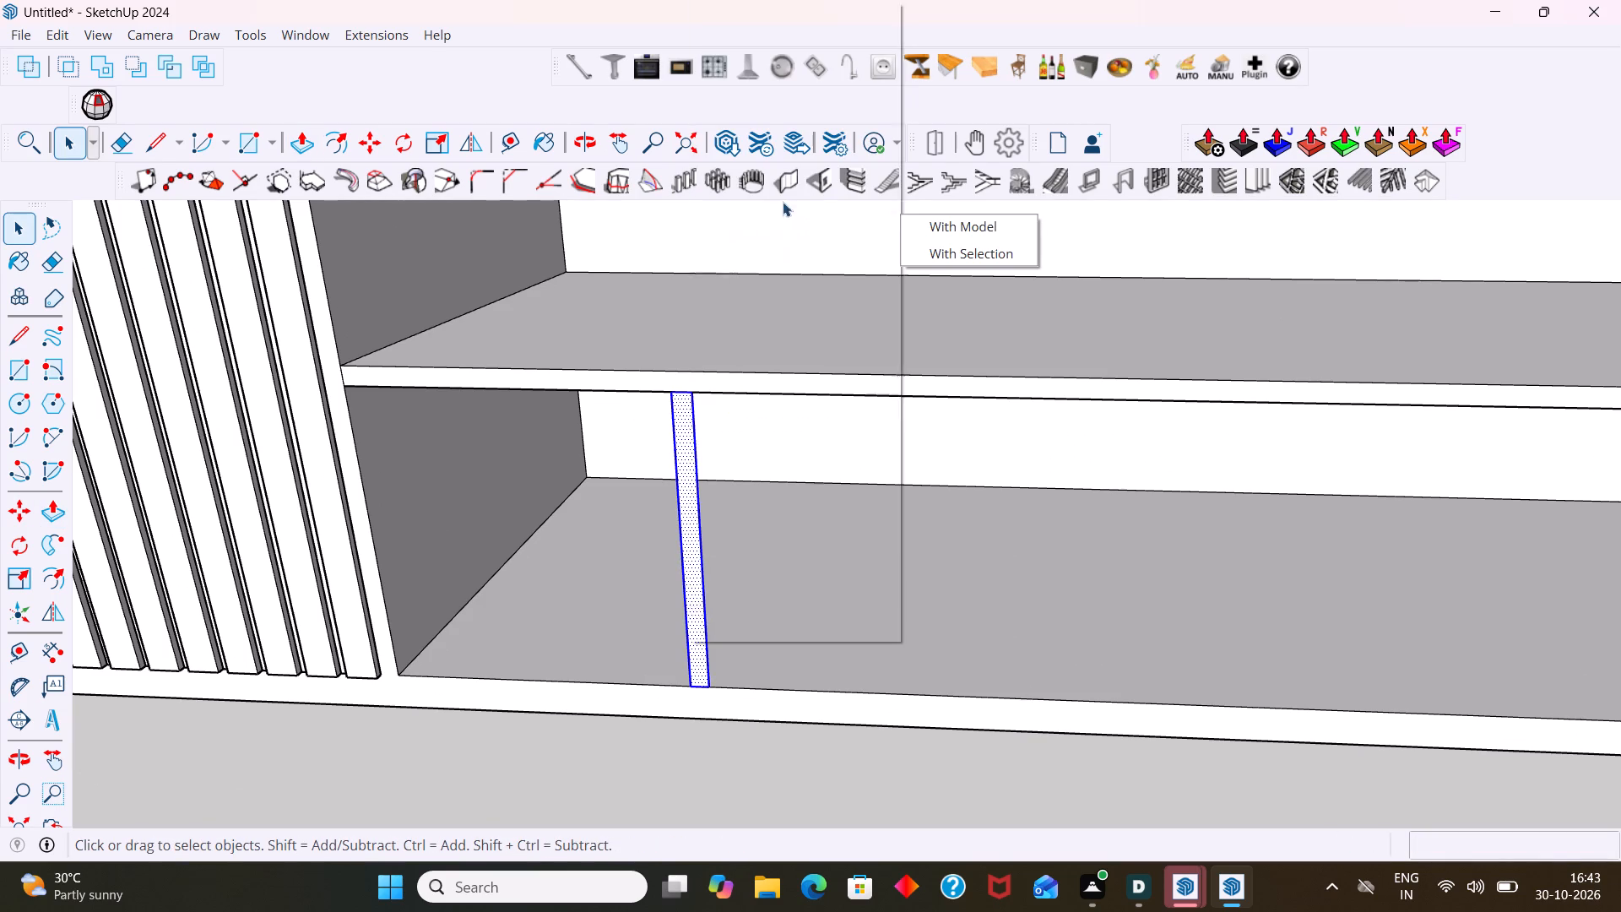
Inside the partition's group, extrude the front face about 592 mm back to the compartment's rear panel.
double_click(685, 475)
click(685, 485)
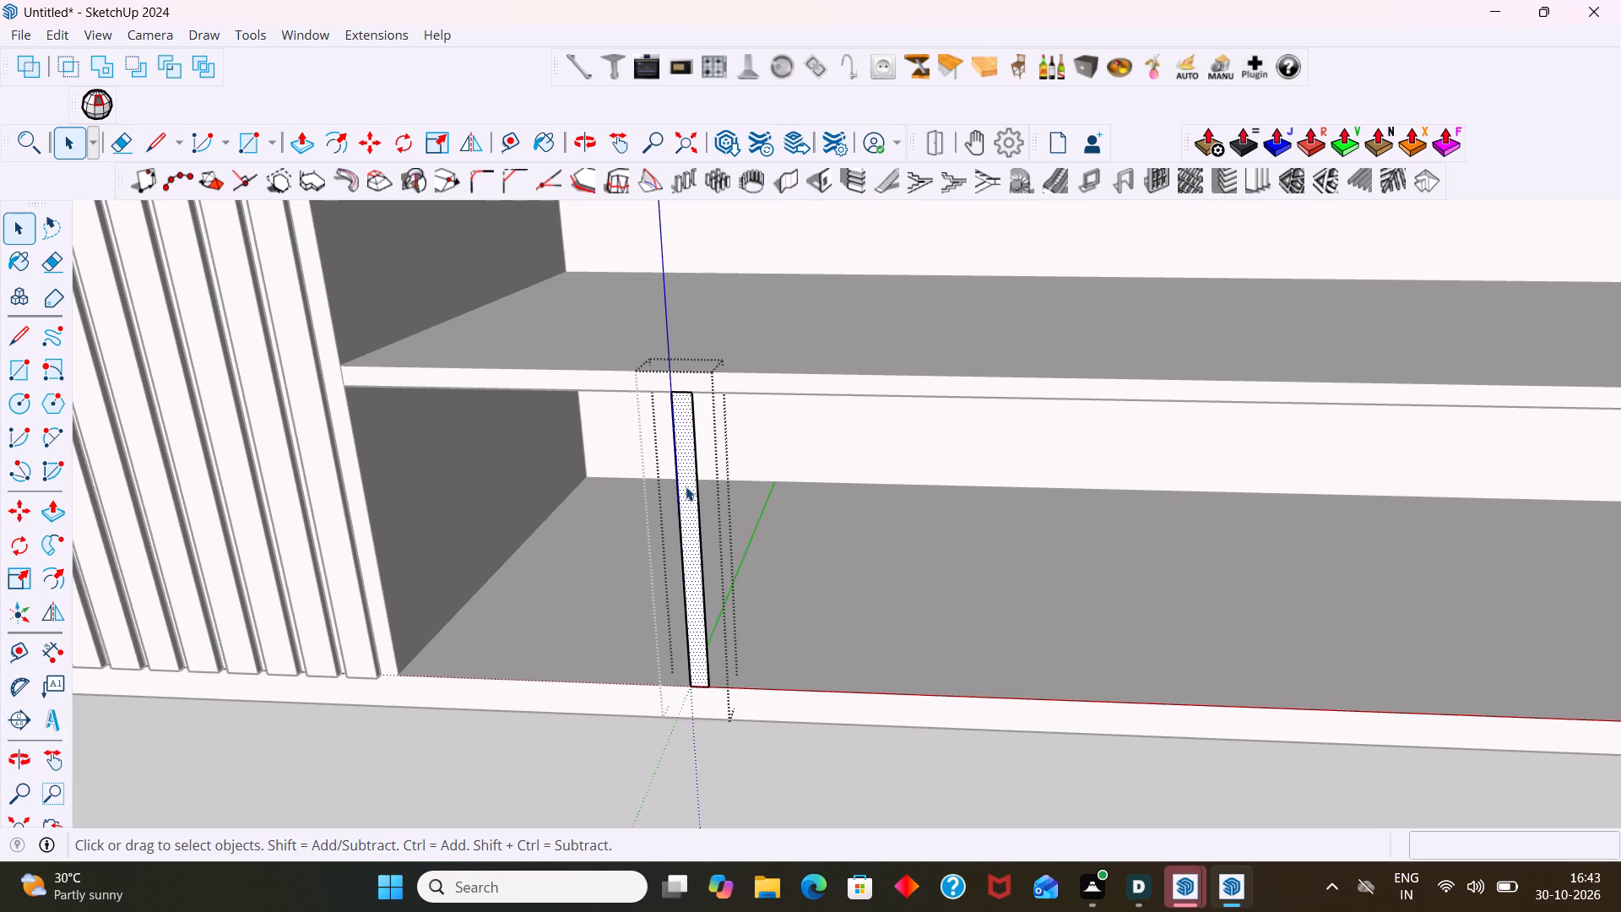
key(p)
click(686, 486)
middle_drag(750, 441, 588, 403)
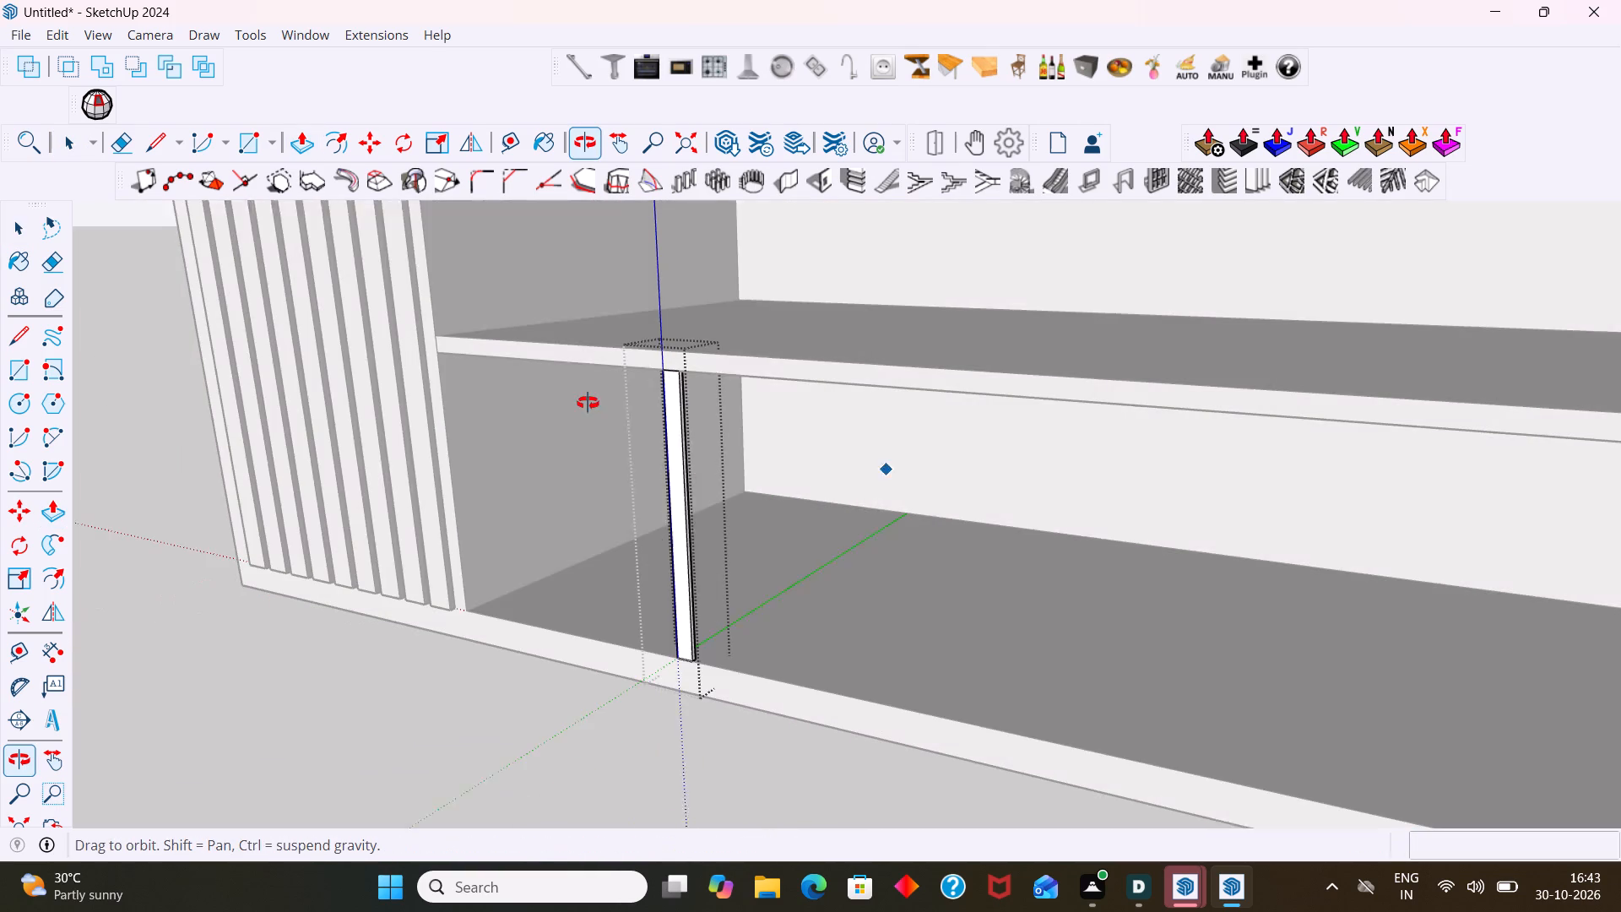
middle_drag(588, 403, 589, 402)
key(ctrl+z)
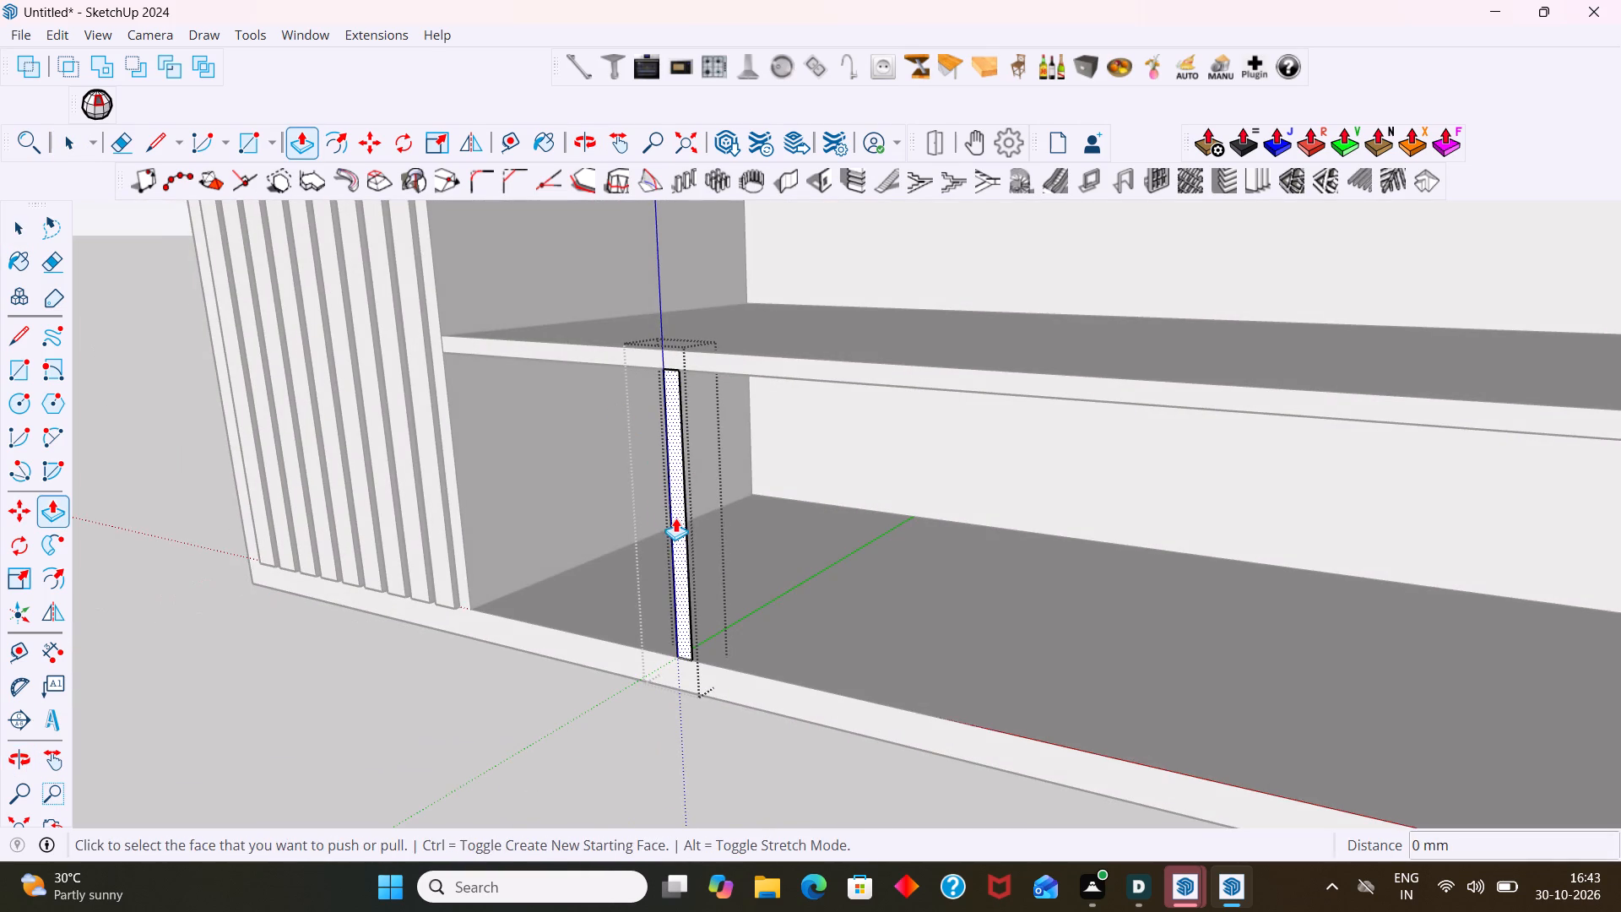
click(675, 518)
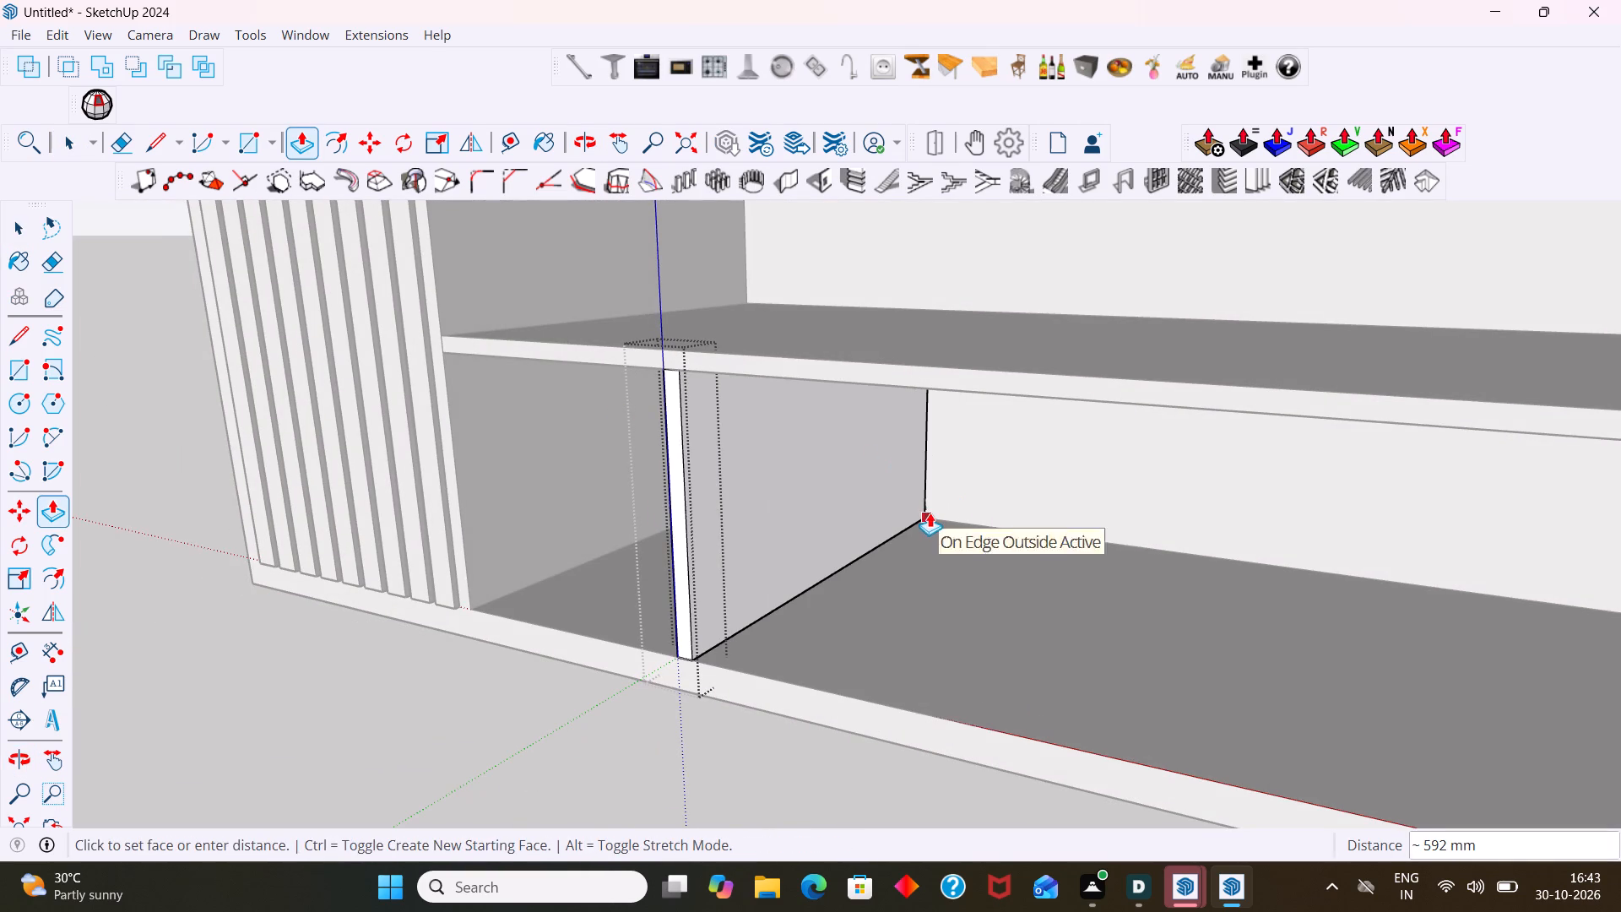
scroll(933, 508, up, 6)
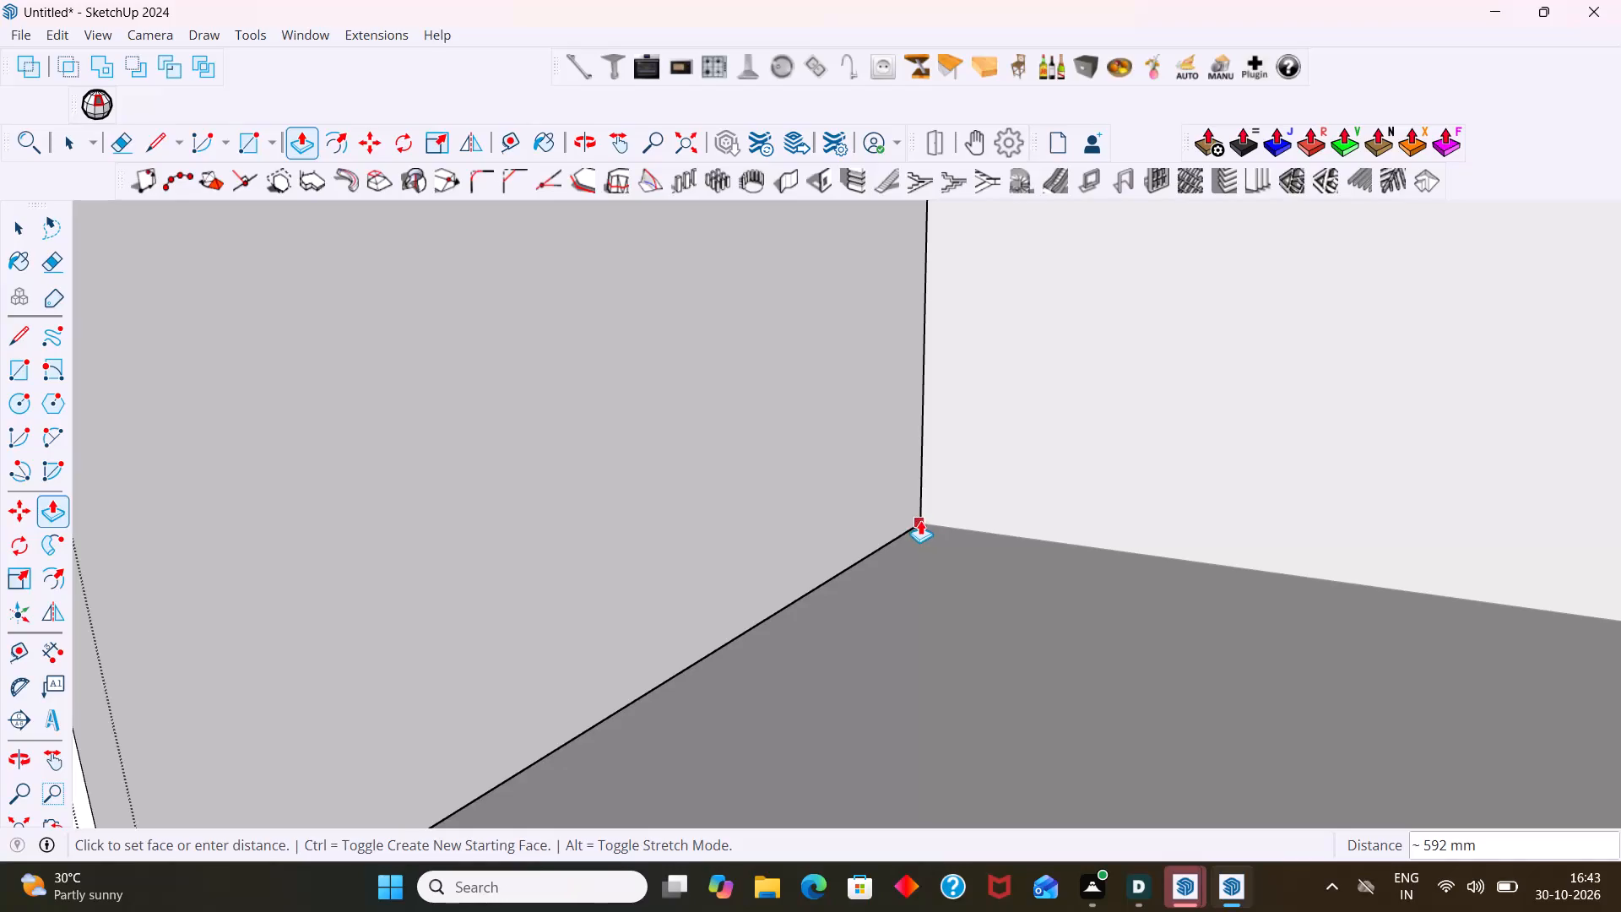
click(920, 521)
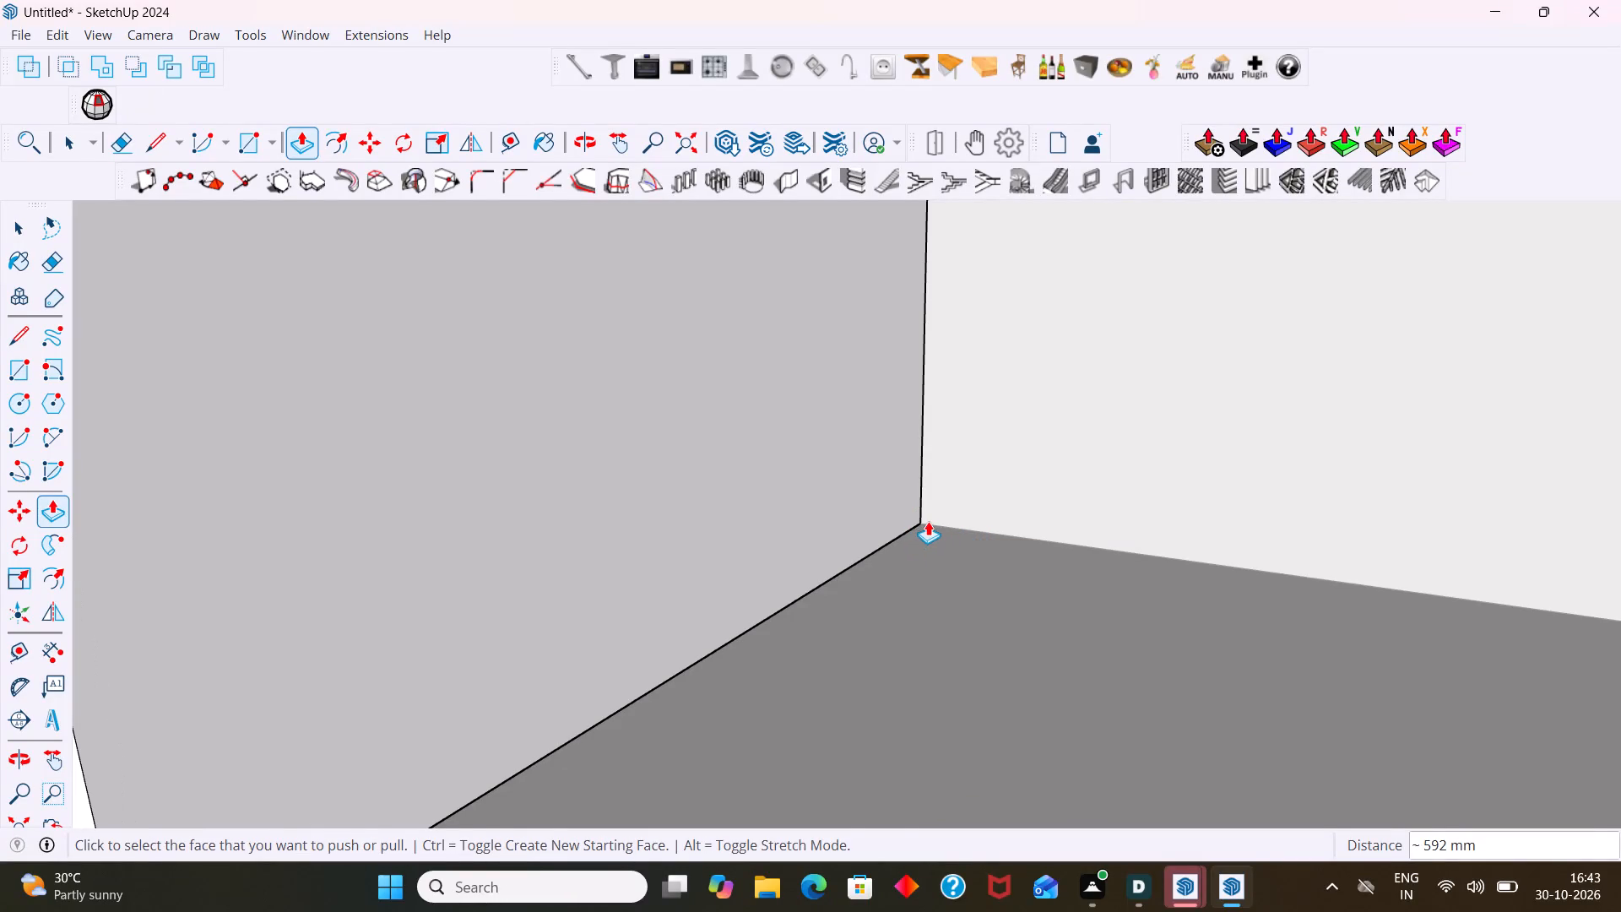
key(space)
scroll(936, 531, down, 15)
click(781, 723)
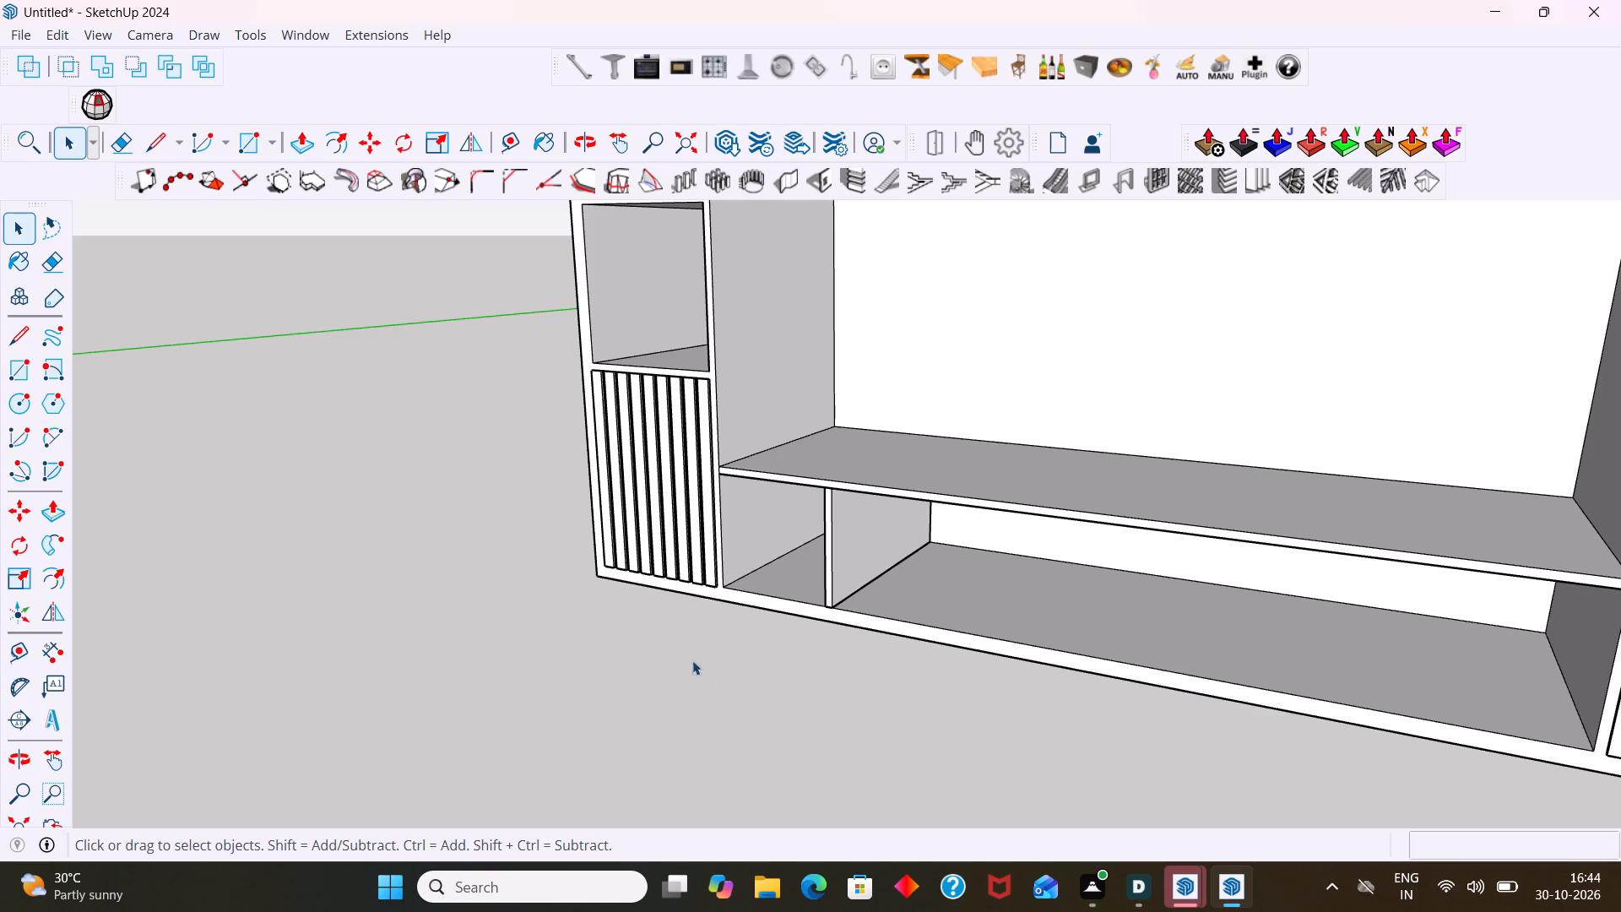
Examine the new partition and the lower central compartment from the front and from above.
middle_drag(753, 827, 1012, 762)
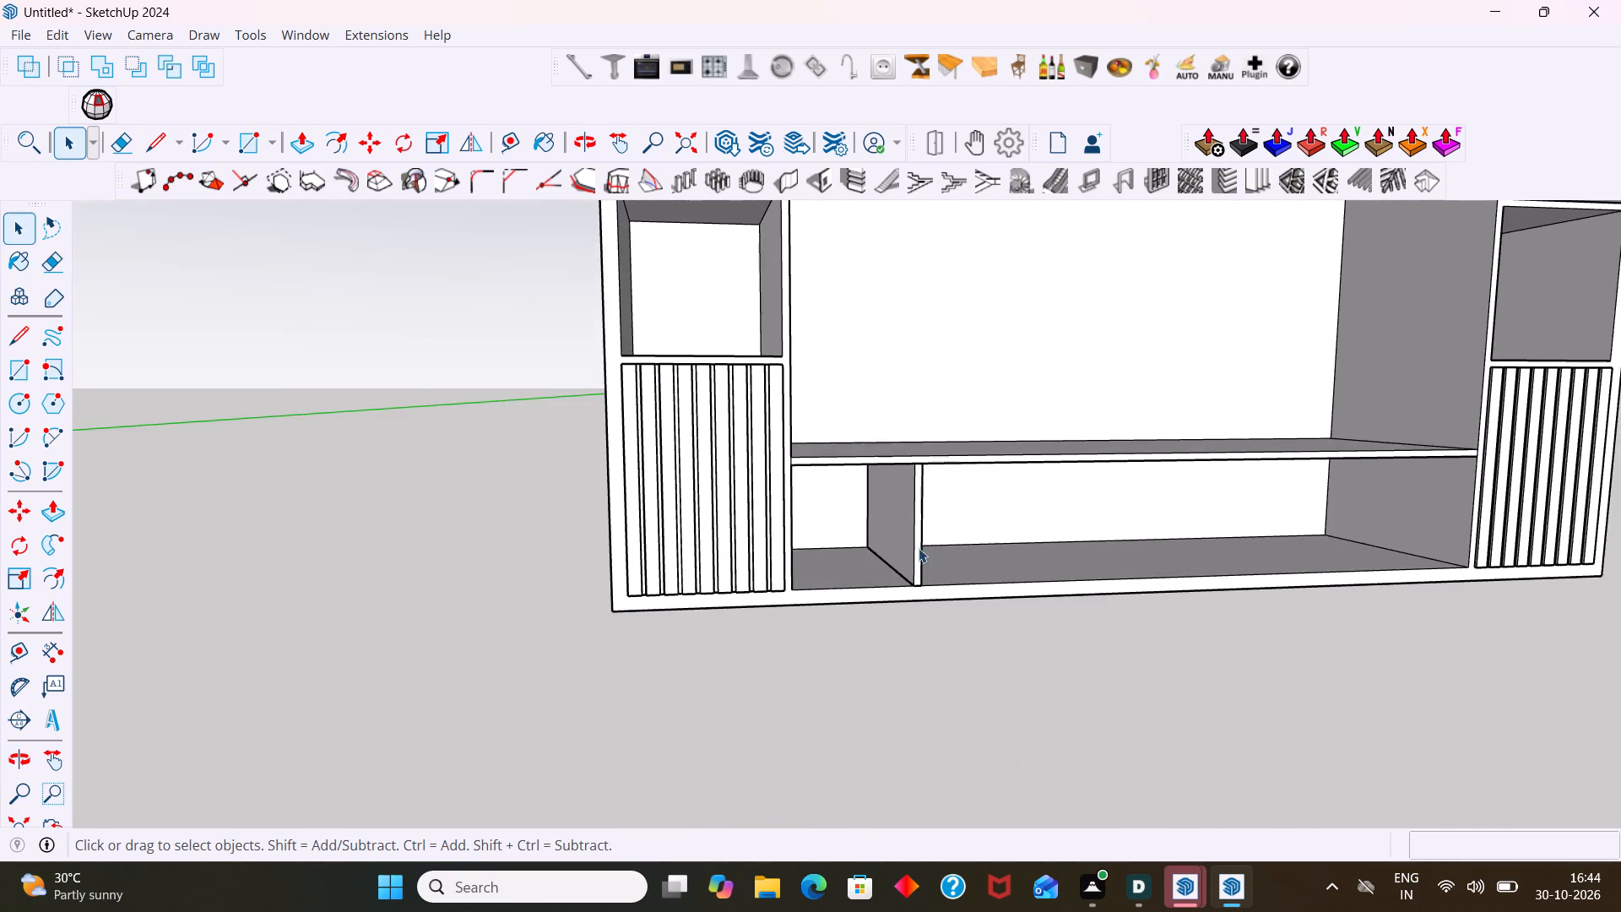
scroll(910, 542, up, 5)
click(916, 542)
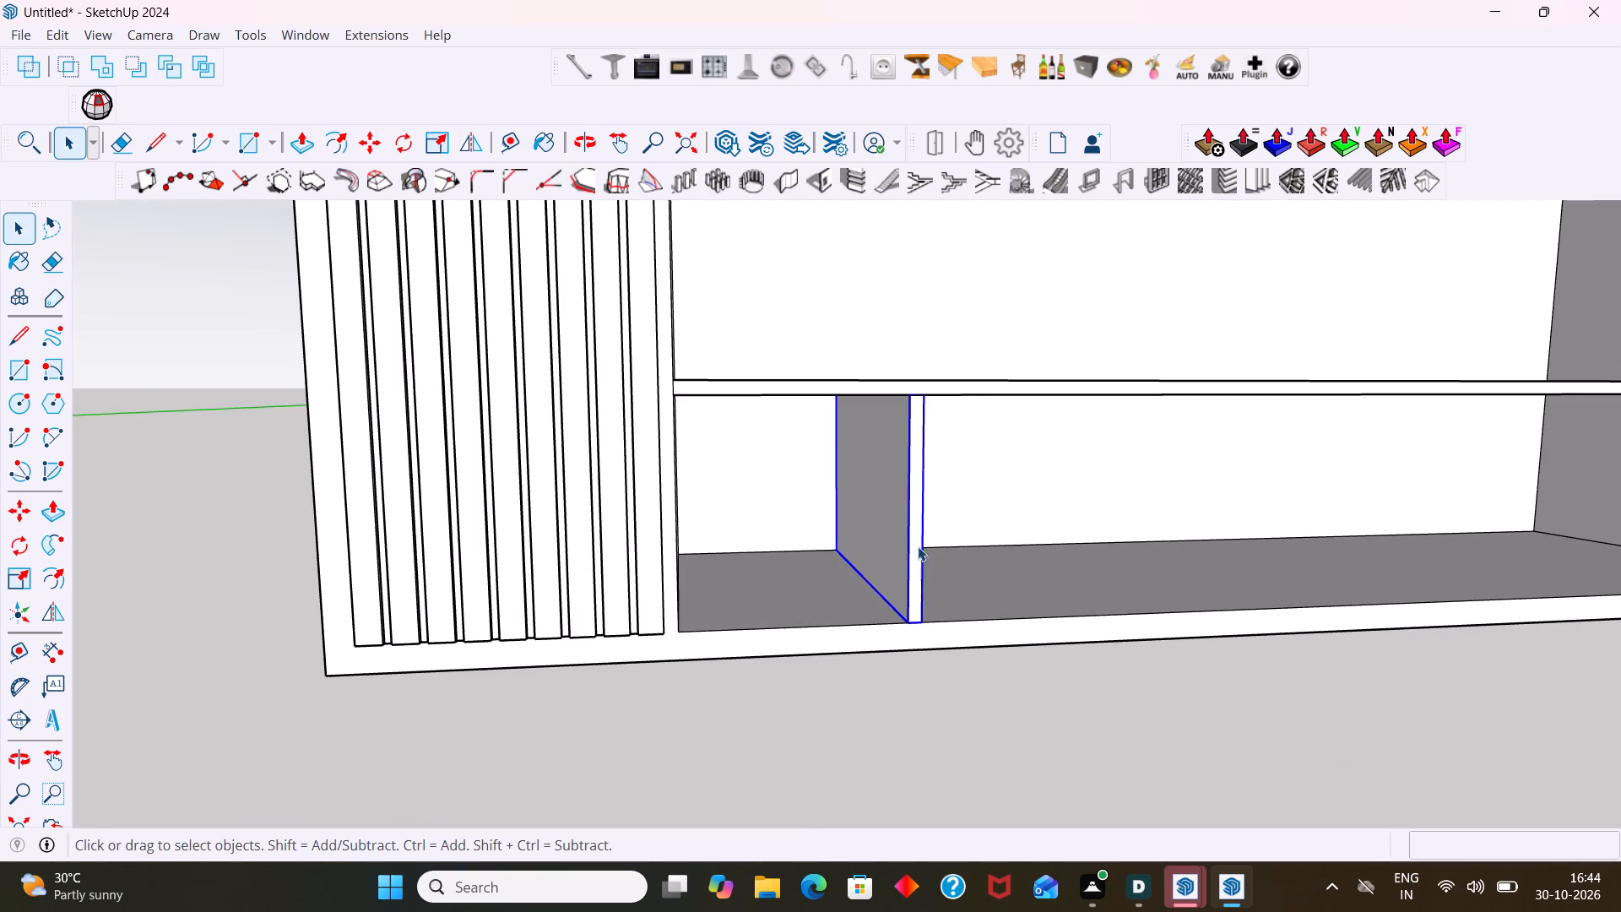
click(1127, 725)
scroll(1109, 686, down, 2)
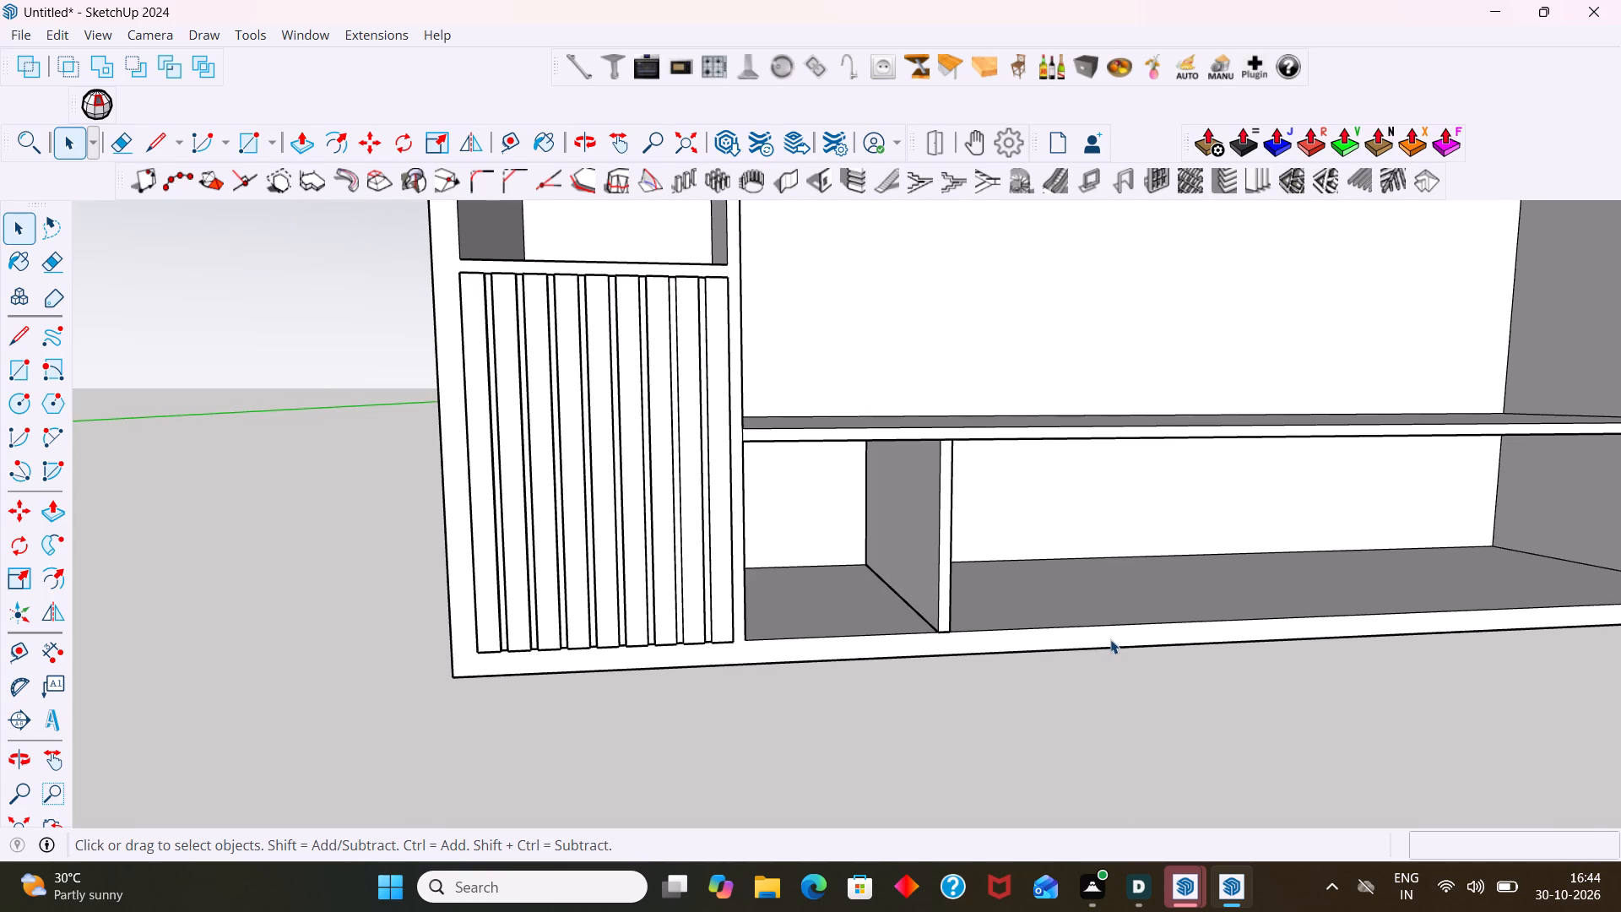
scroll(1070, 629, down, 6)
middle_drag(1039, 651, 1028, 741)
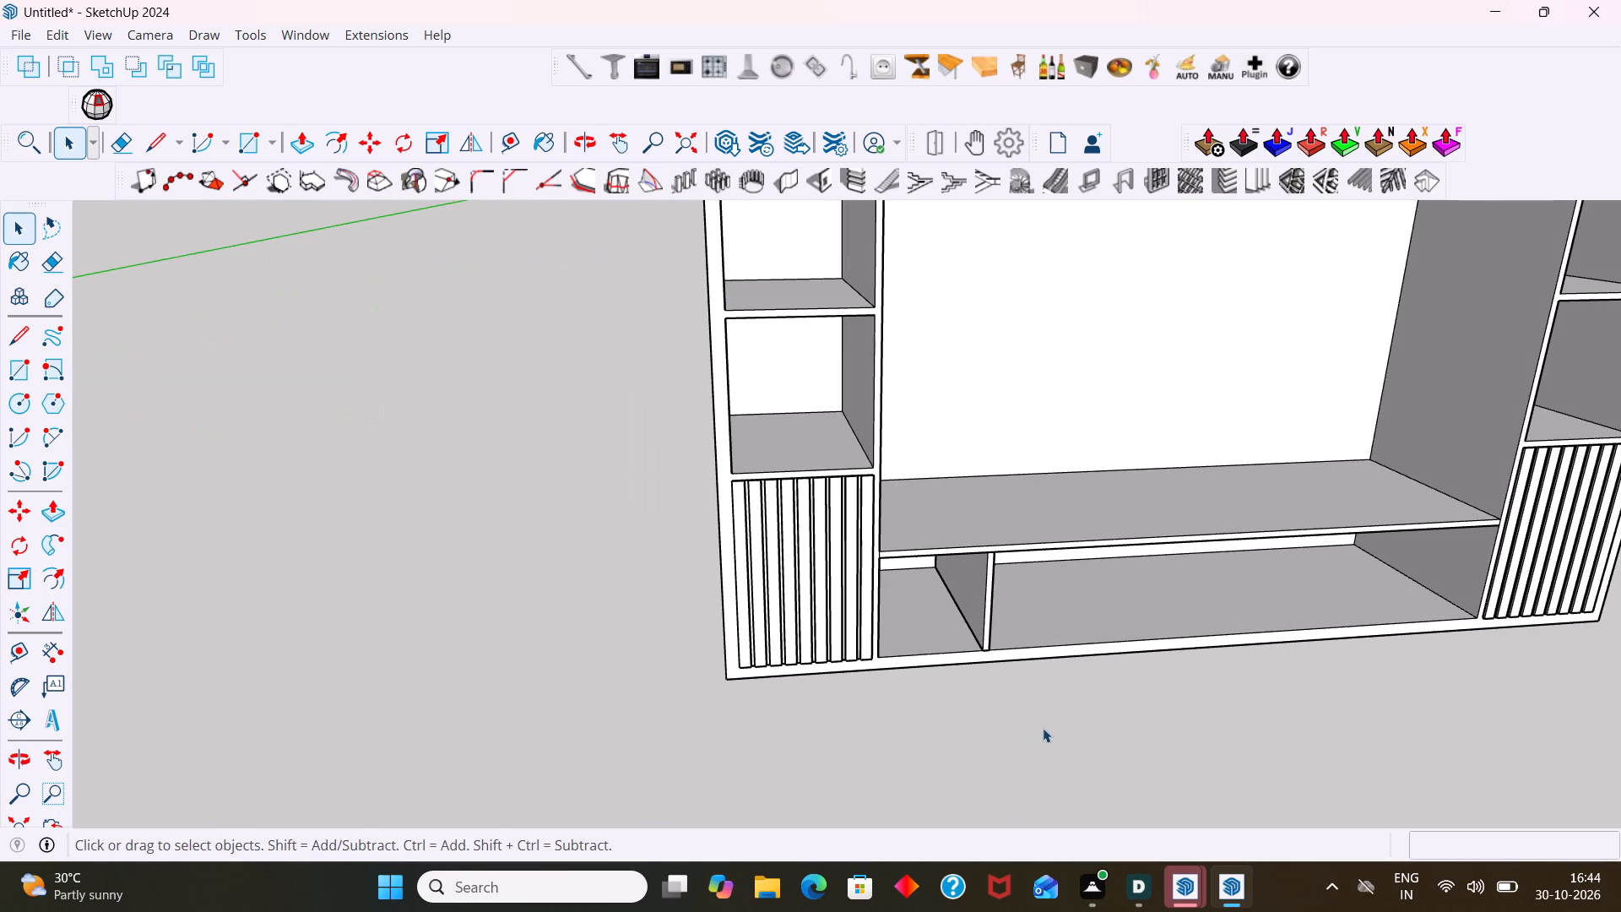
middle_drag(1043, 728, 731, 734)
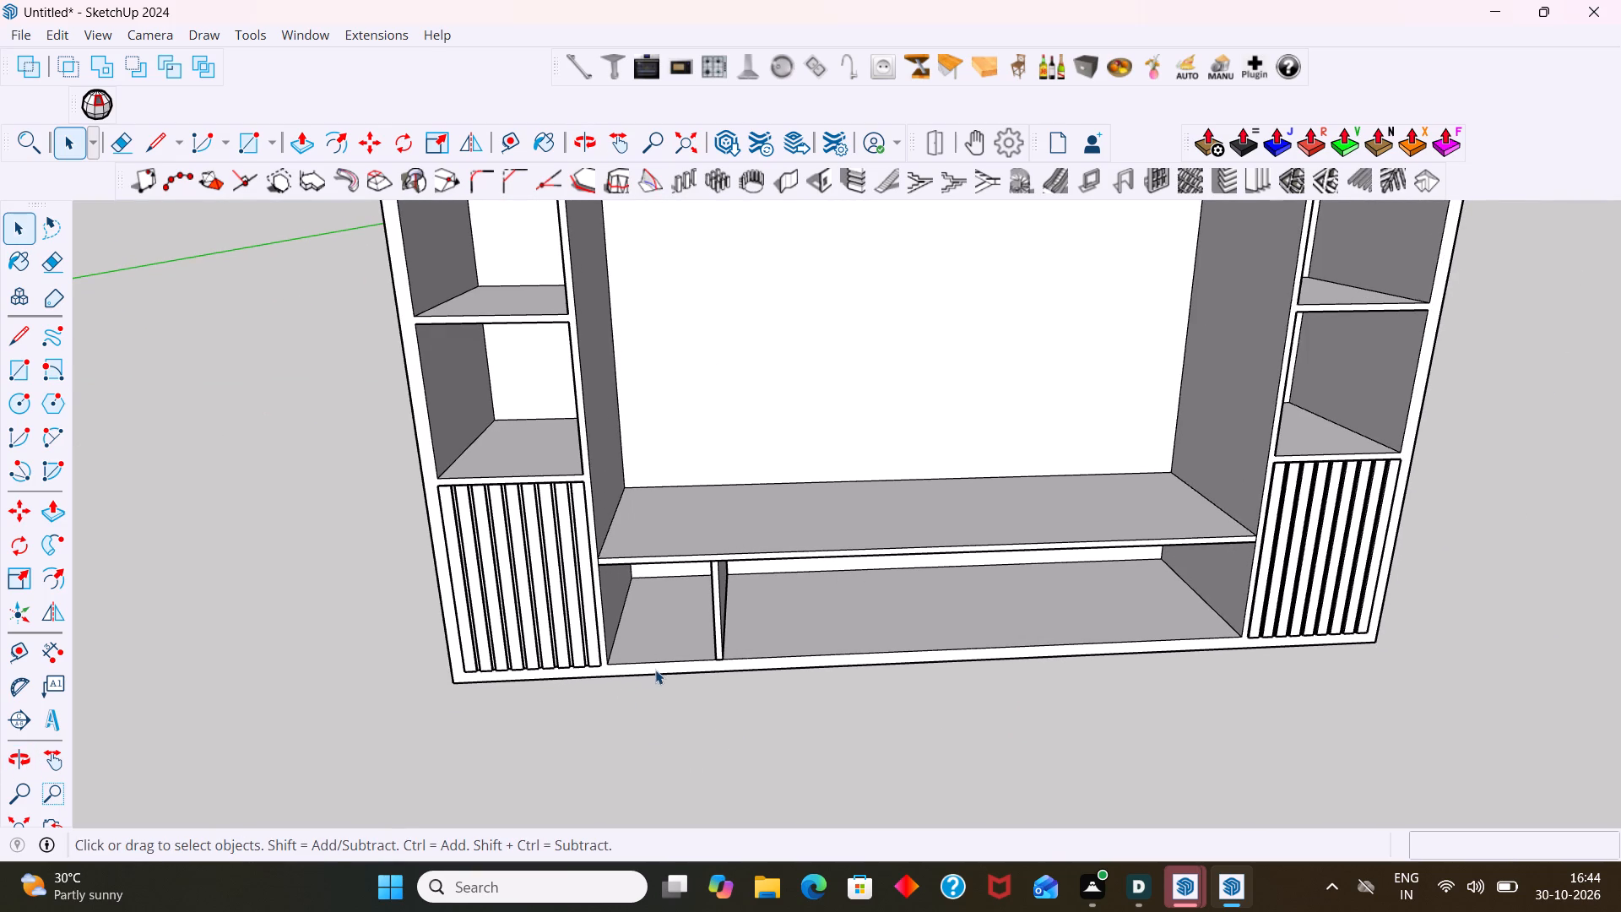
middle_drag(648, 654, 681, 598)
Draw a 291 by 291 mm rectangle across the opening between the left side compartment and the partition.
scroll(626, 582, up, 3)
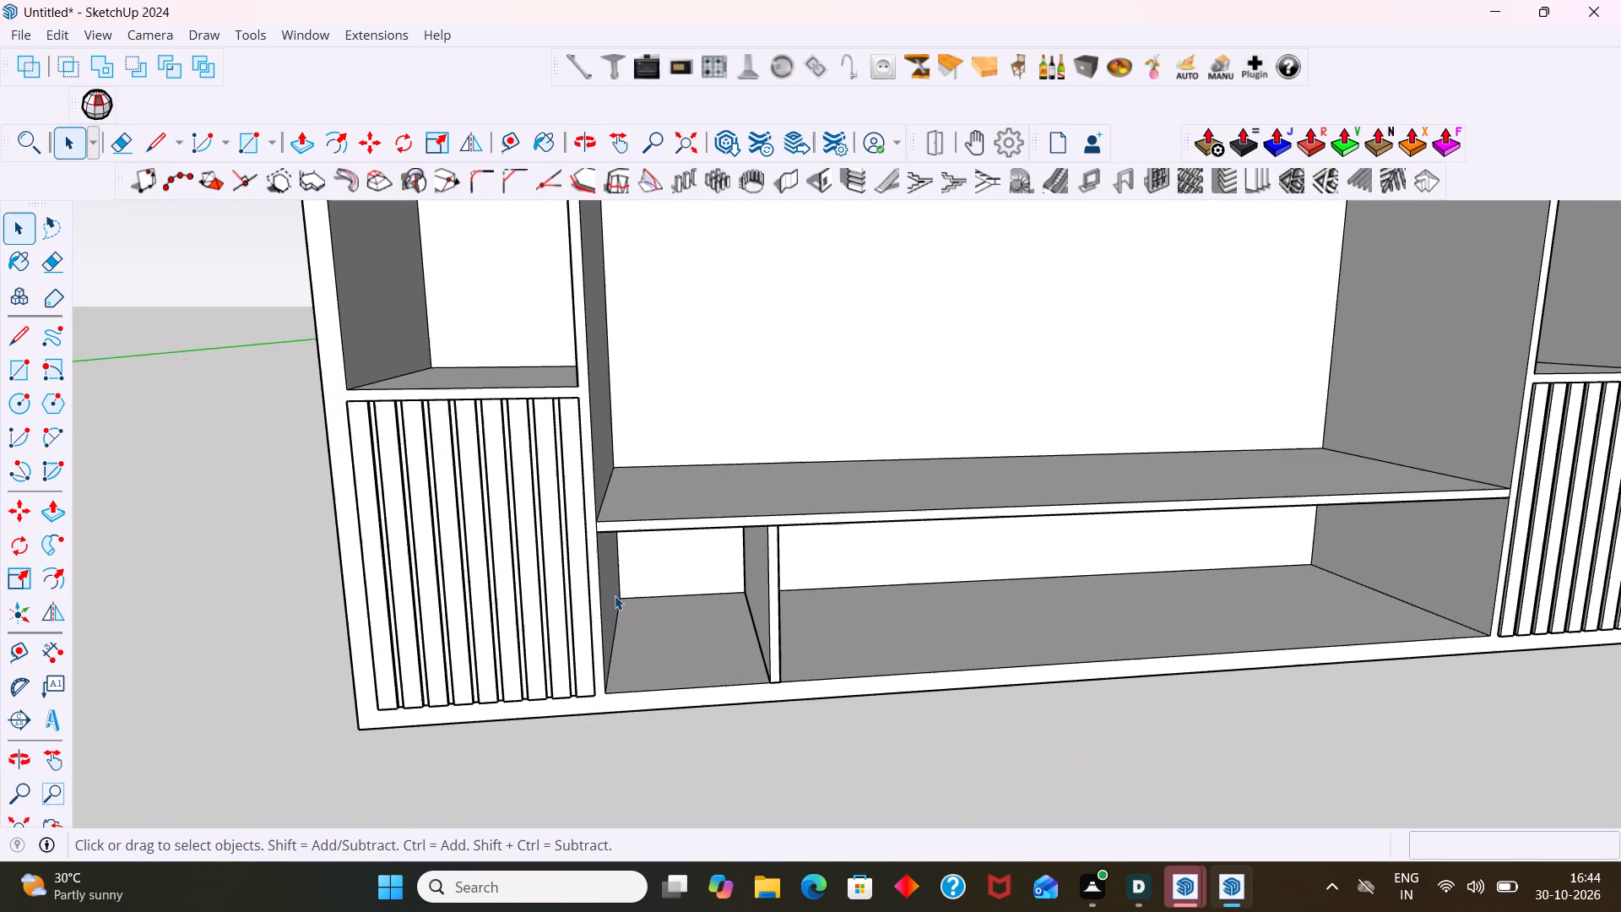
key(r)
scroll(607, 574, up, 5)
click(593, 501)
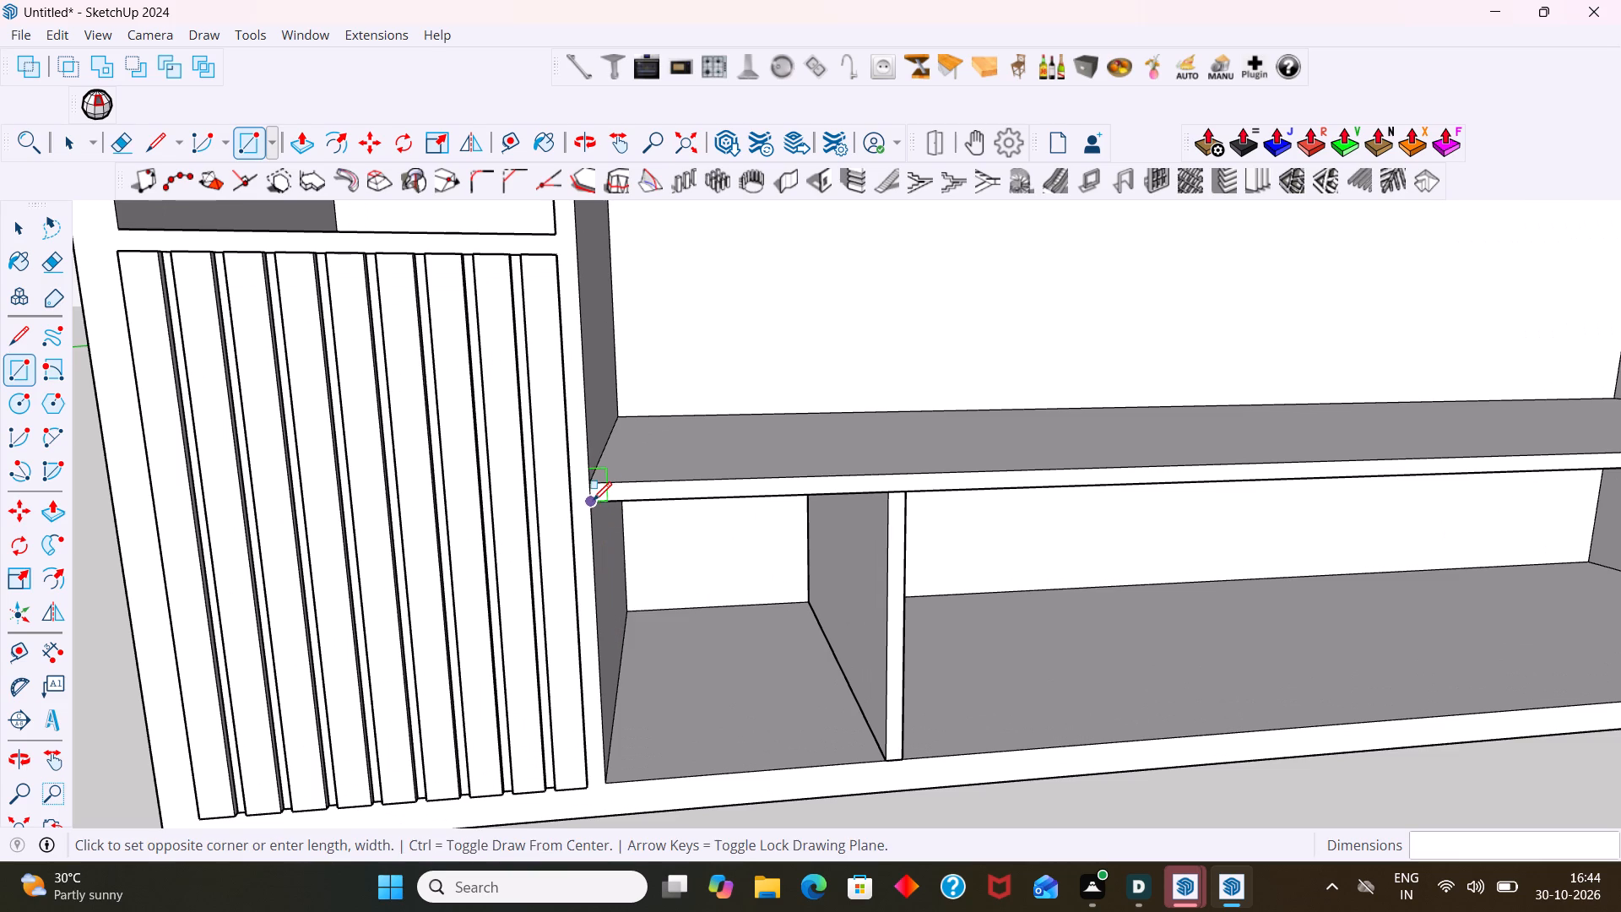
click(886, 762)
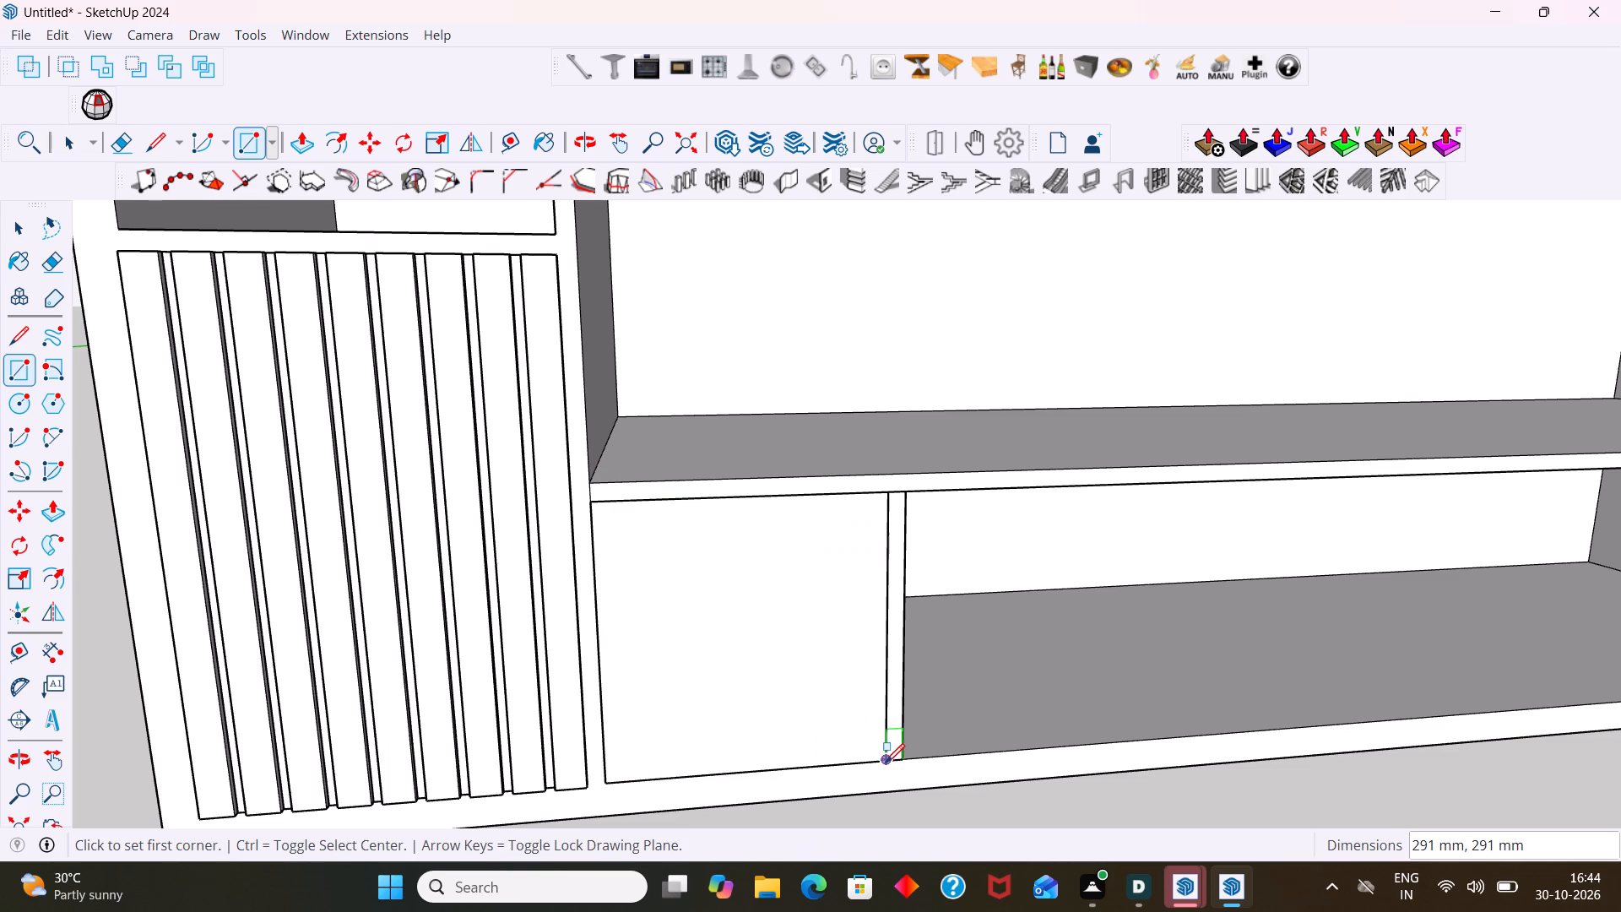
key(space)
Group the new square front panel with its edges.
double_click(839, 736)
right_click(839, 736)
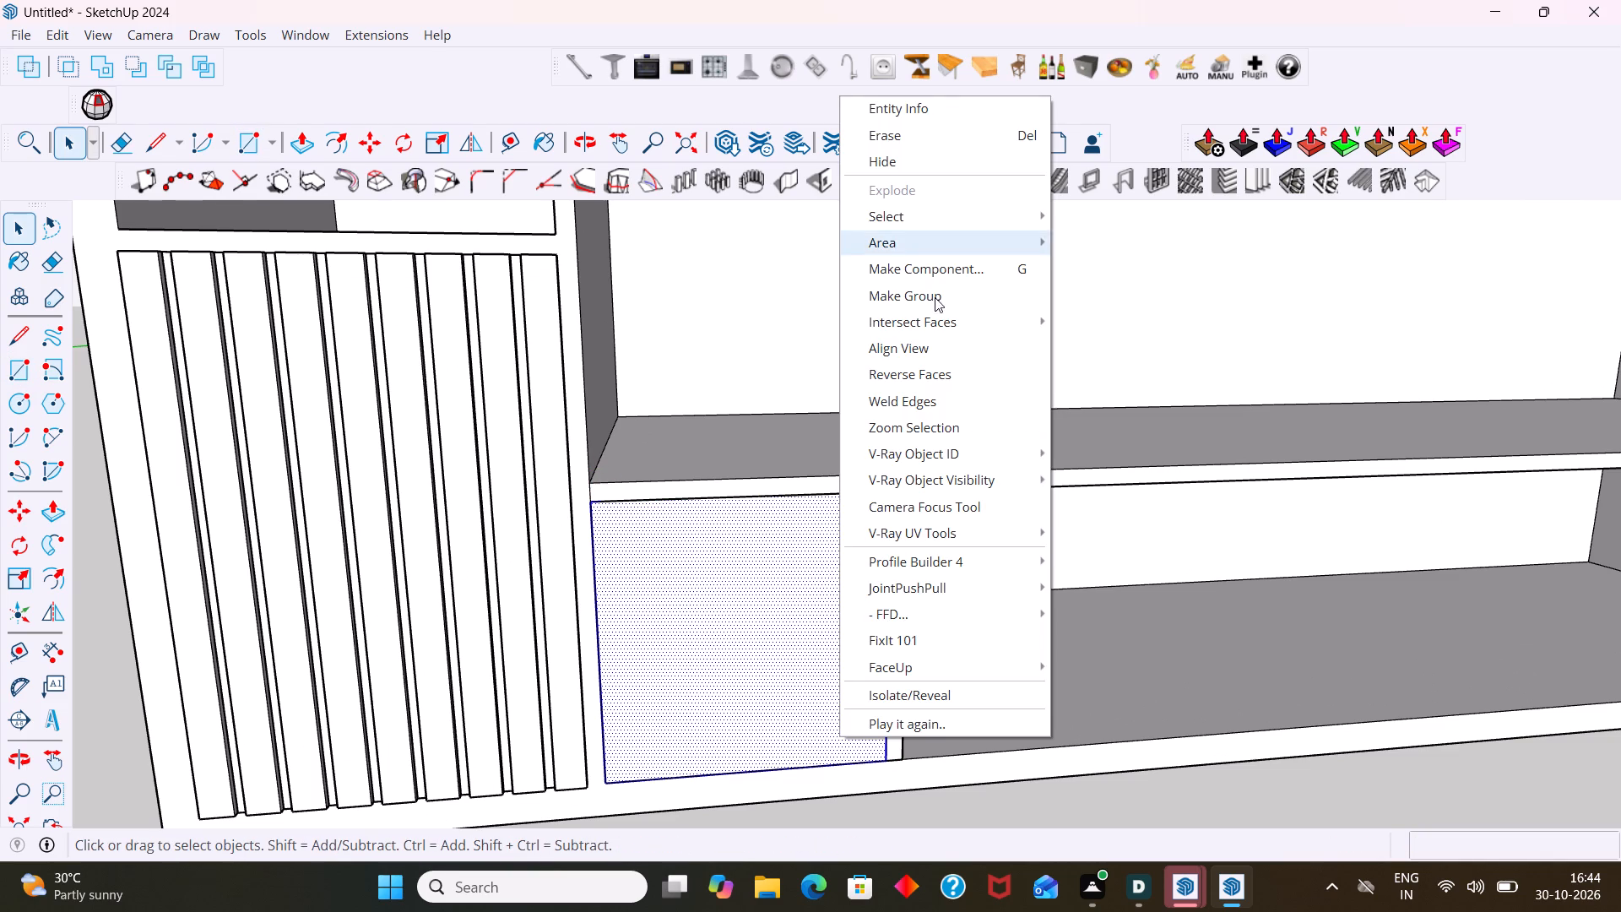
click(934, 297)
Inside the front panel's group, draw a full-height strip about 19 by 291 mm along its left edge.
triple_click(791, 578)
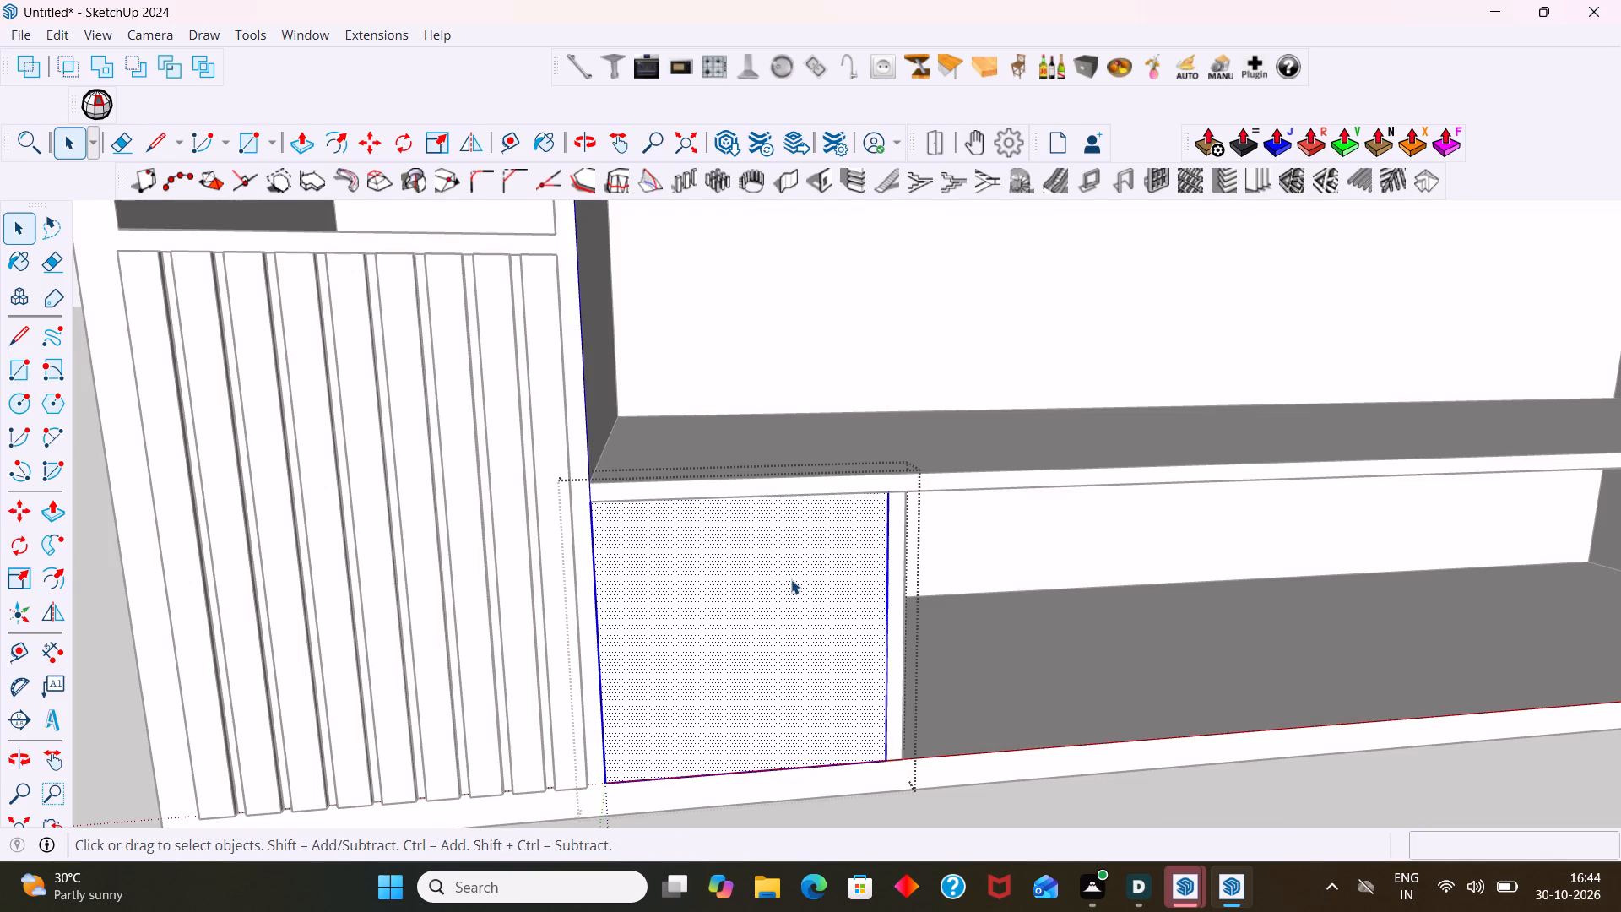
scroll(931, 771, down, 2)
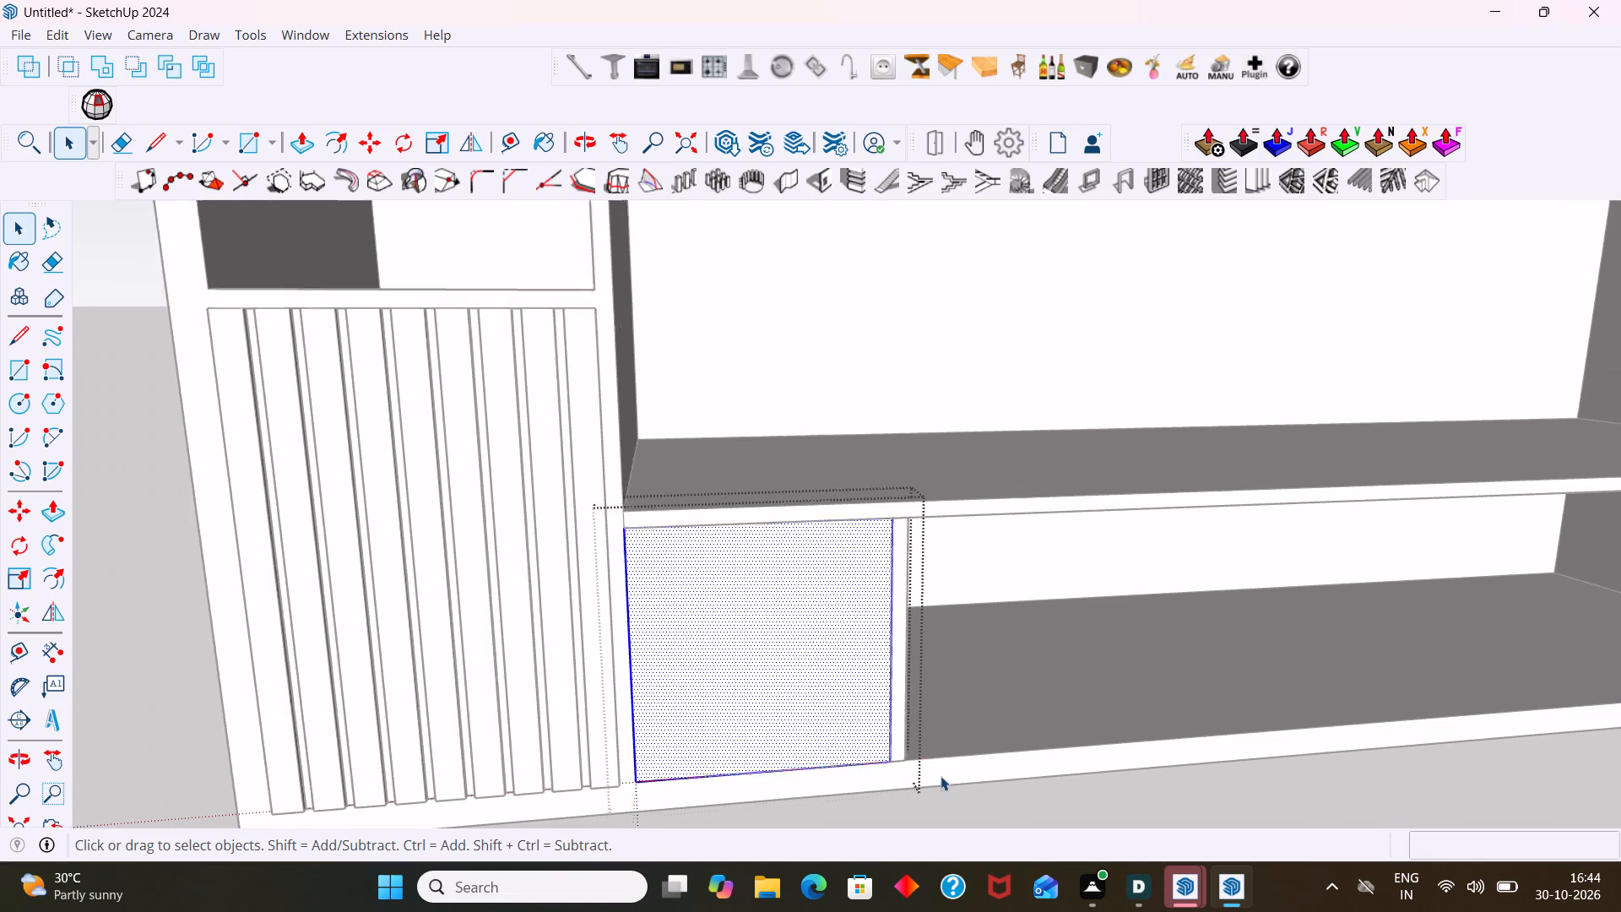
click(1049, 811)
double_click(806, 701)
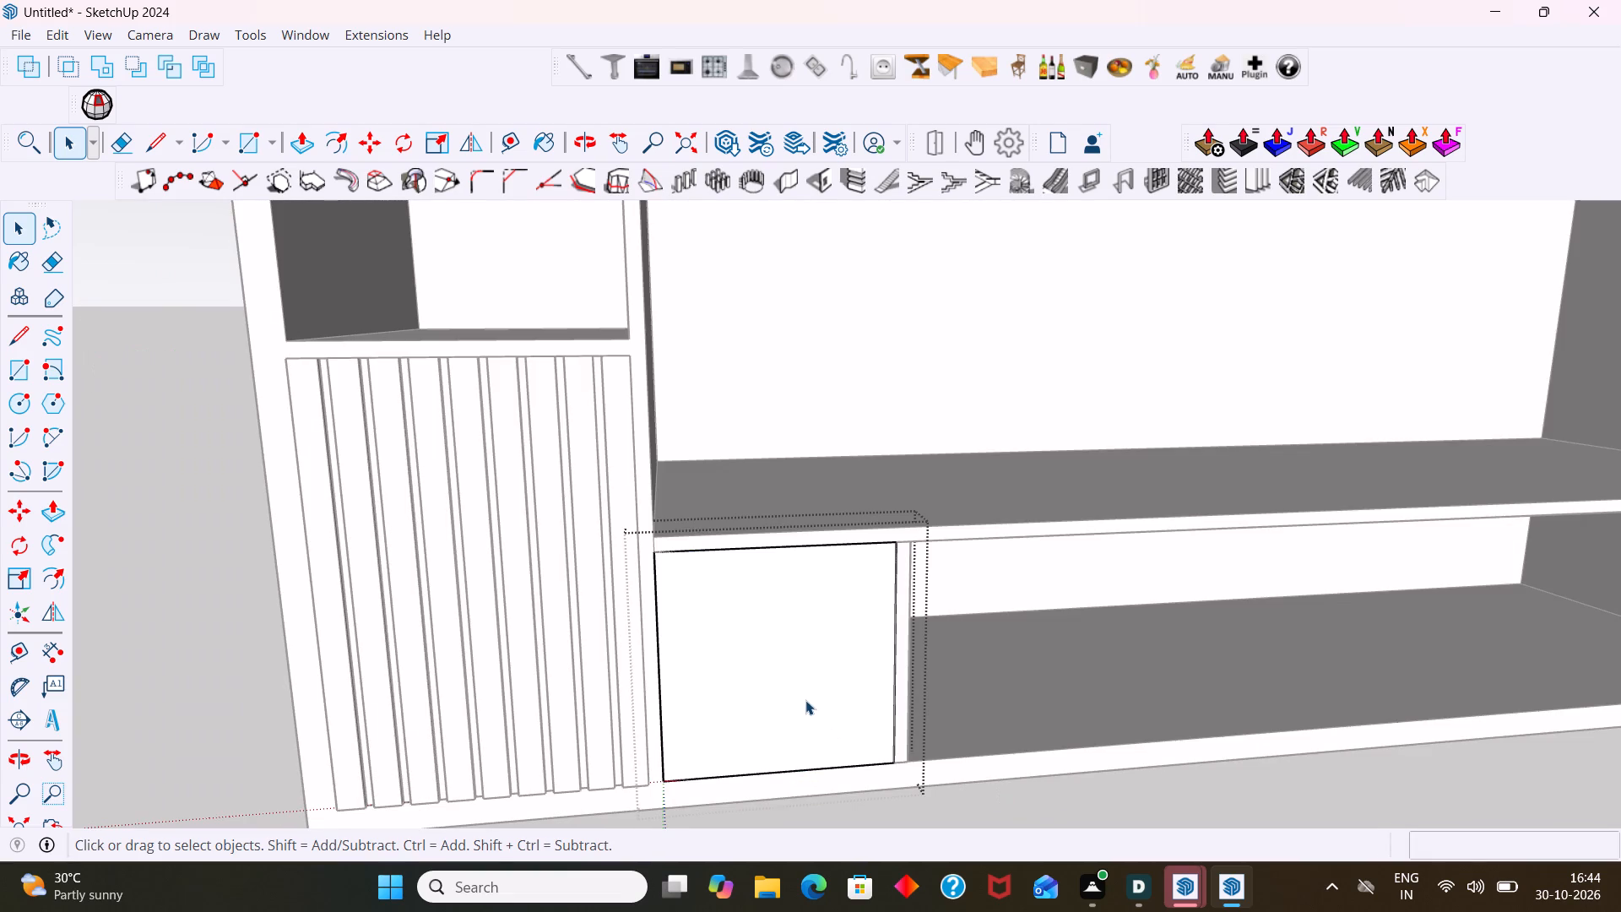
key(r)
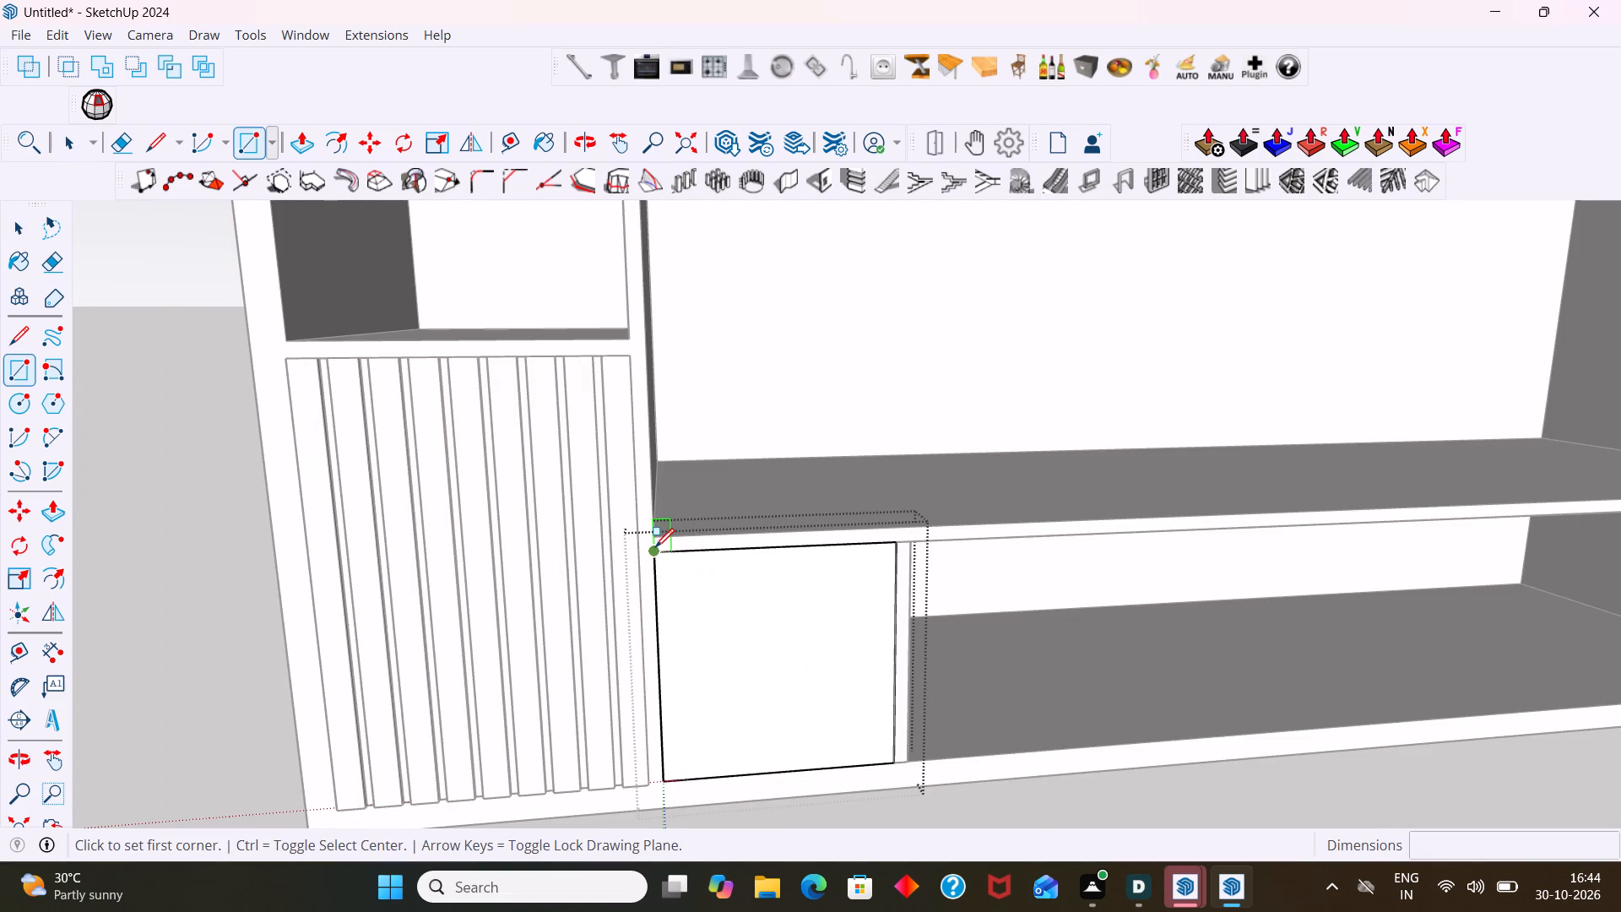
click(655, 547)
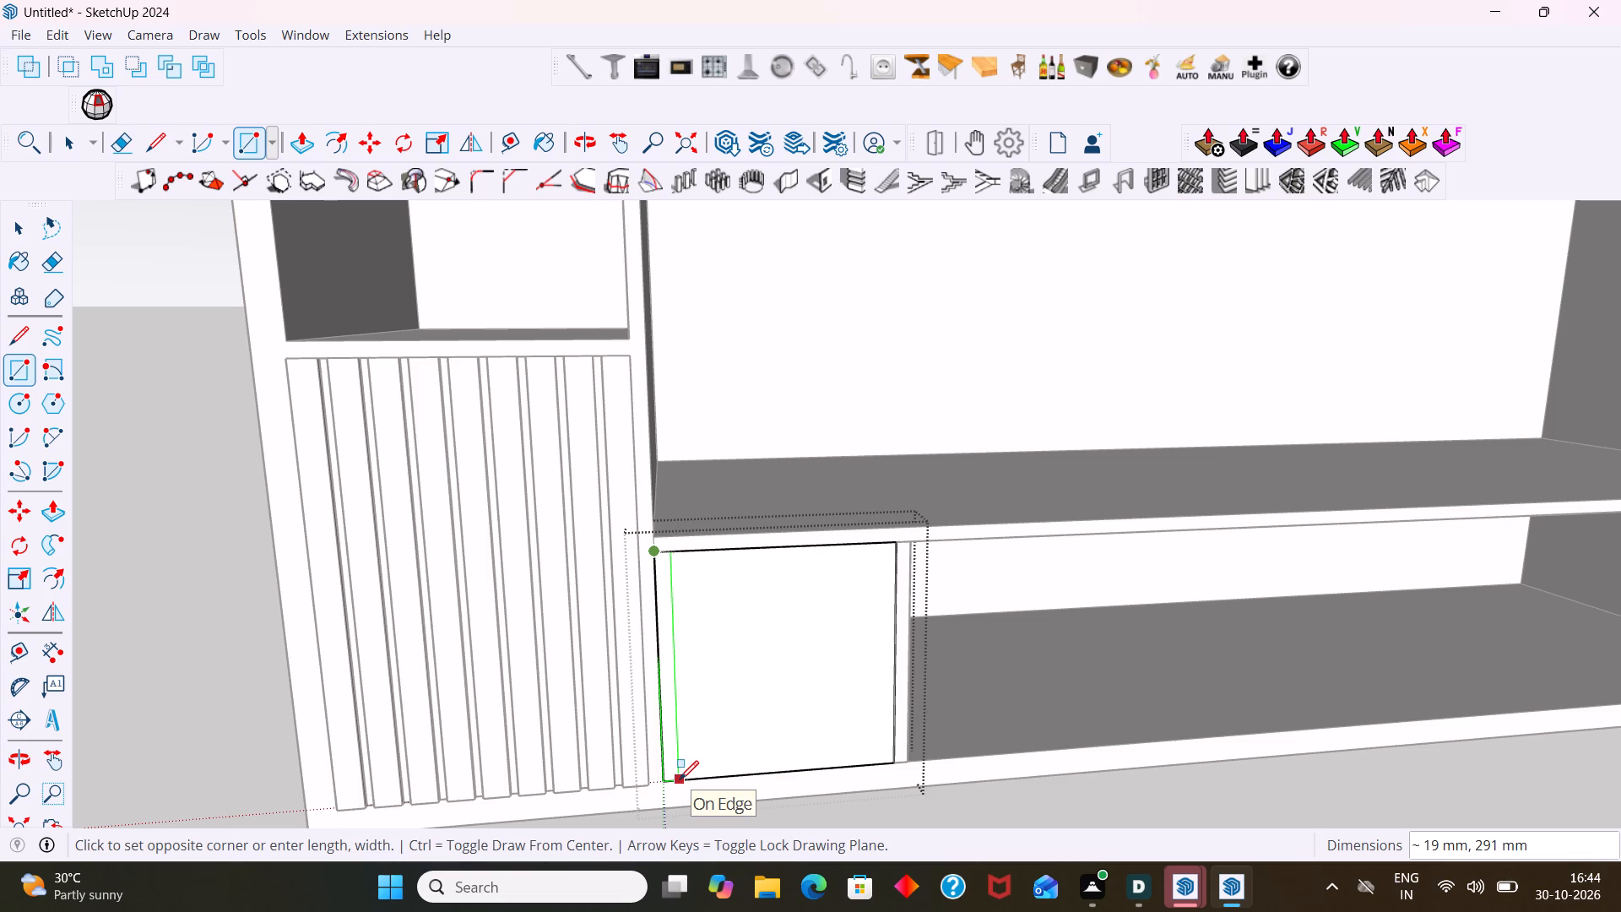
click(680, 779)
key(space)
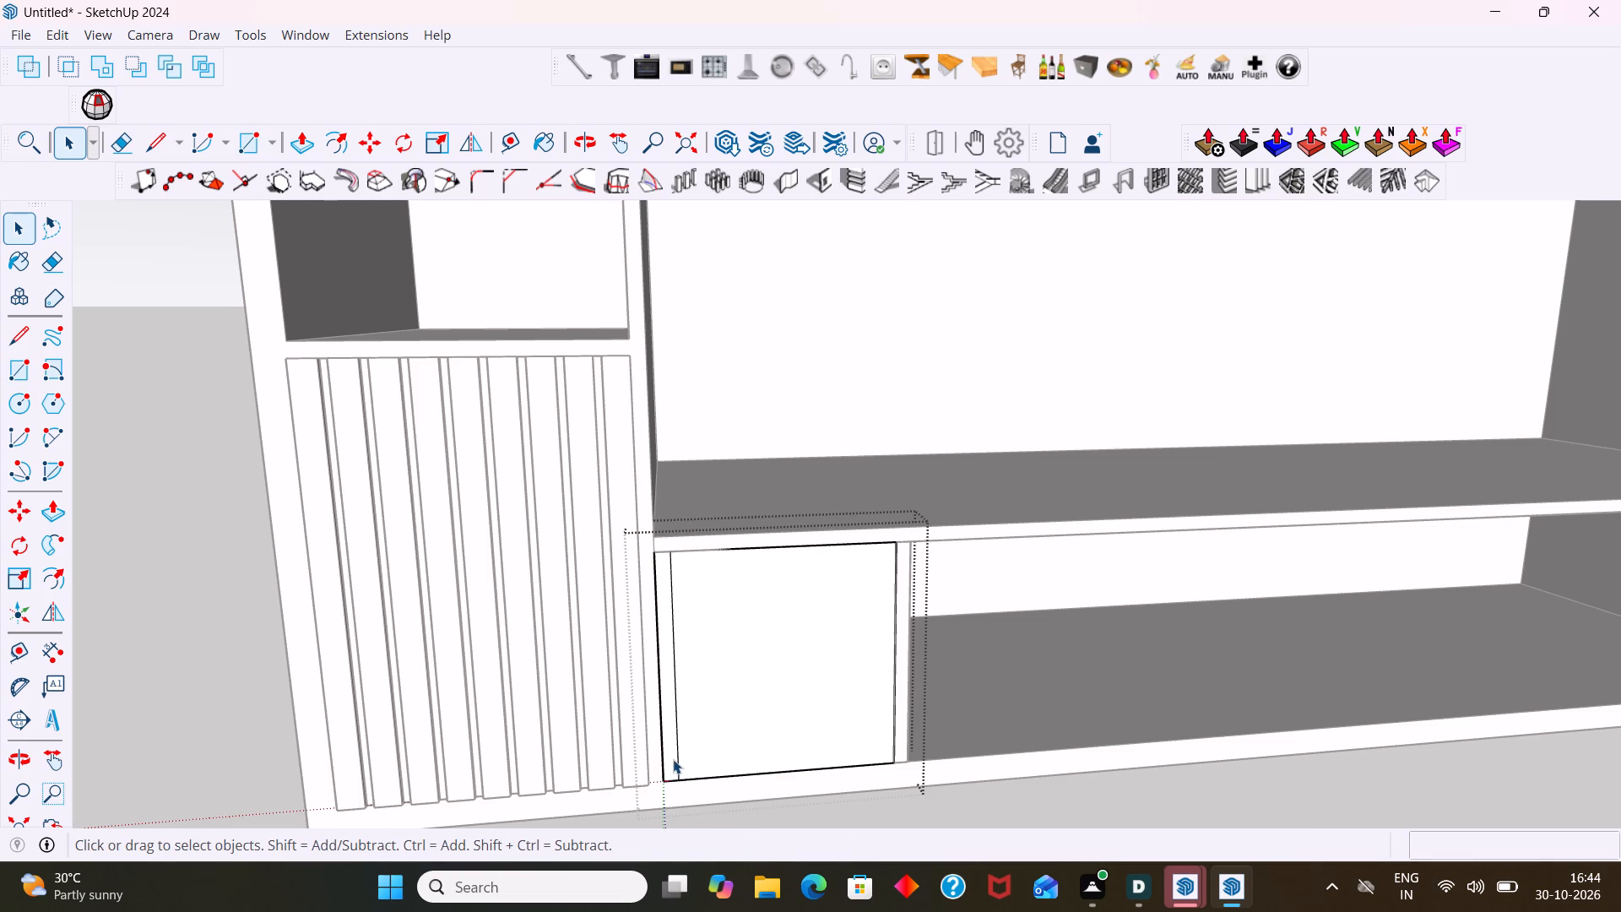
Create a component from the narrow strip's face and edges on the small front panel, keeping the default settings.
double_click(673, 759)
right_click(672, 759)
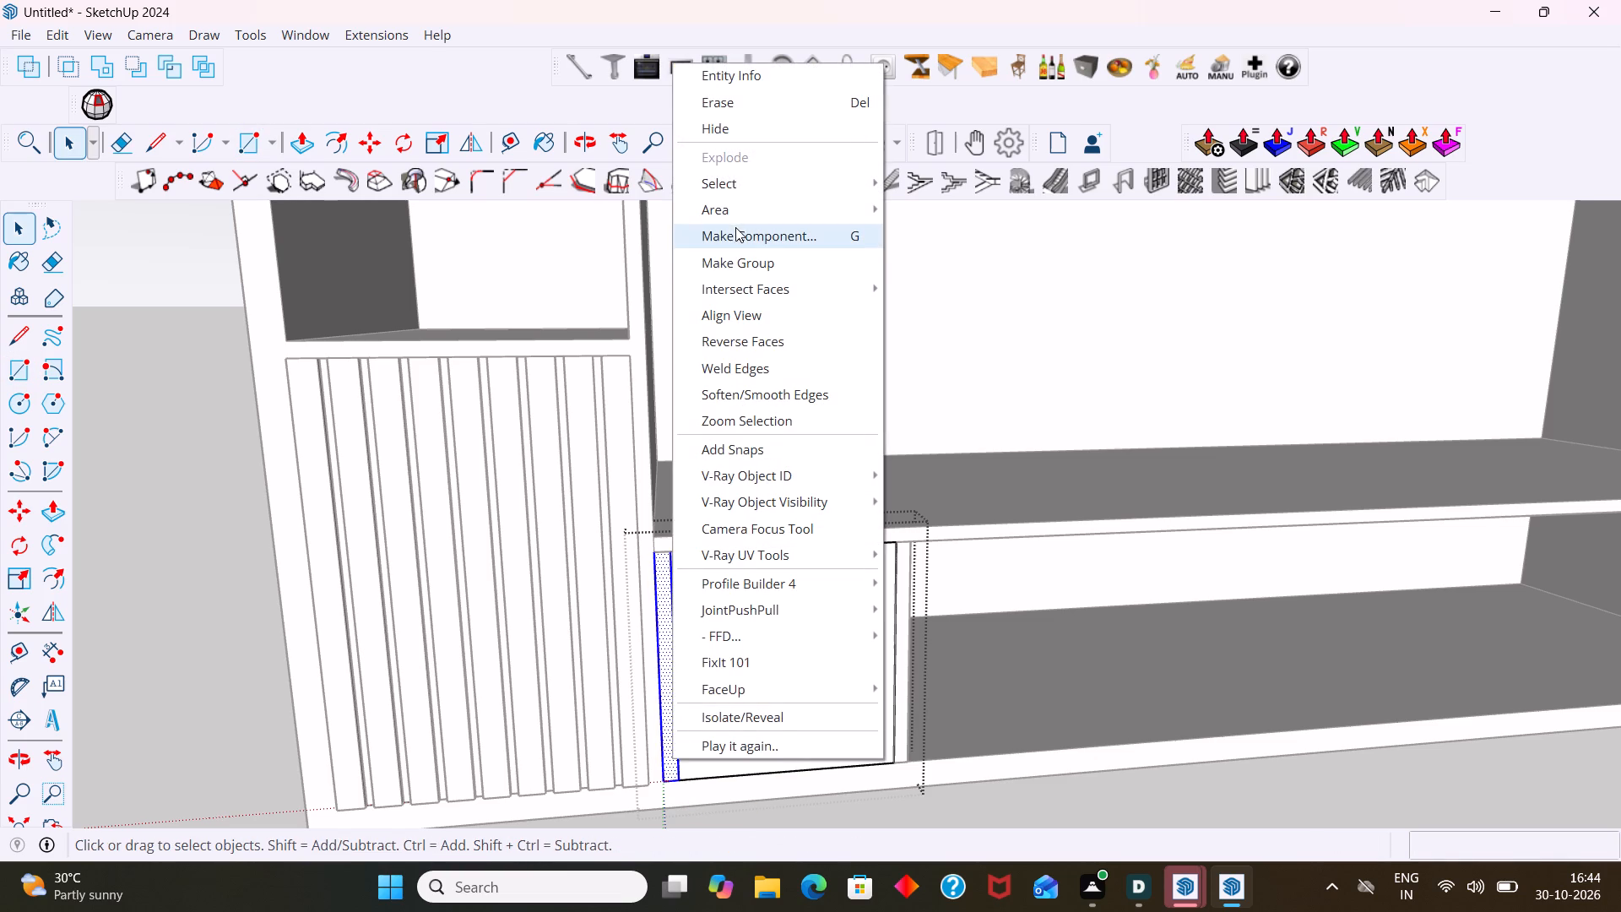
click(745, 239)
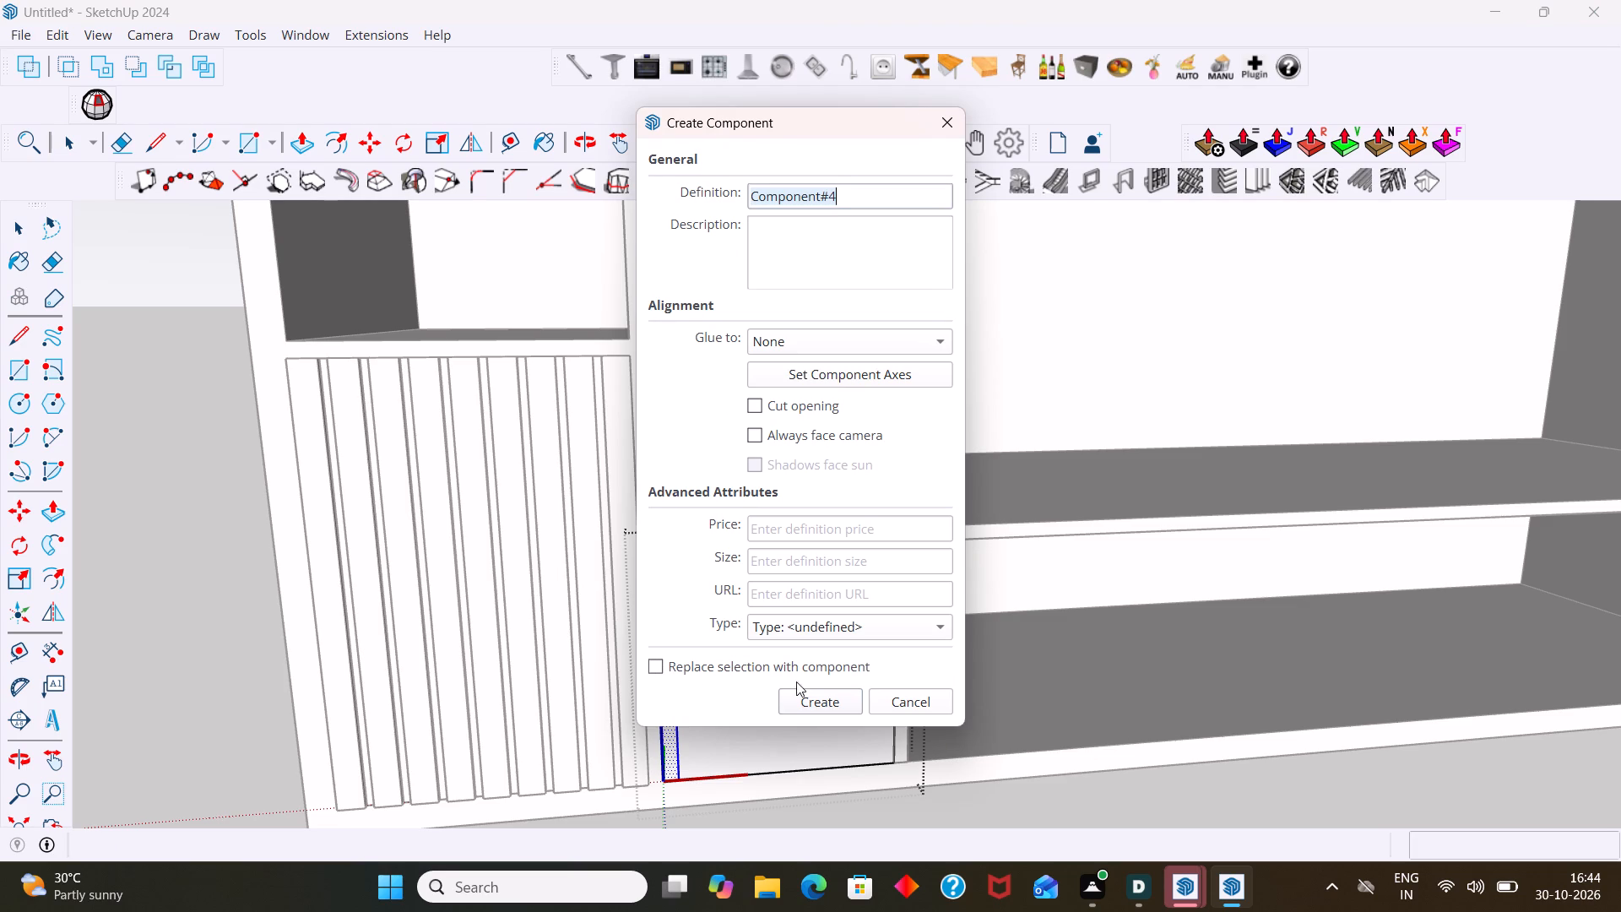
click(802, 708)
Create a component named louvers from the narrow strip's face and edges, replacing the selection with the component.
click(670, 730)
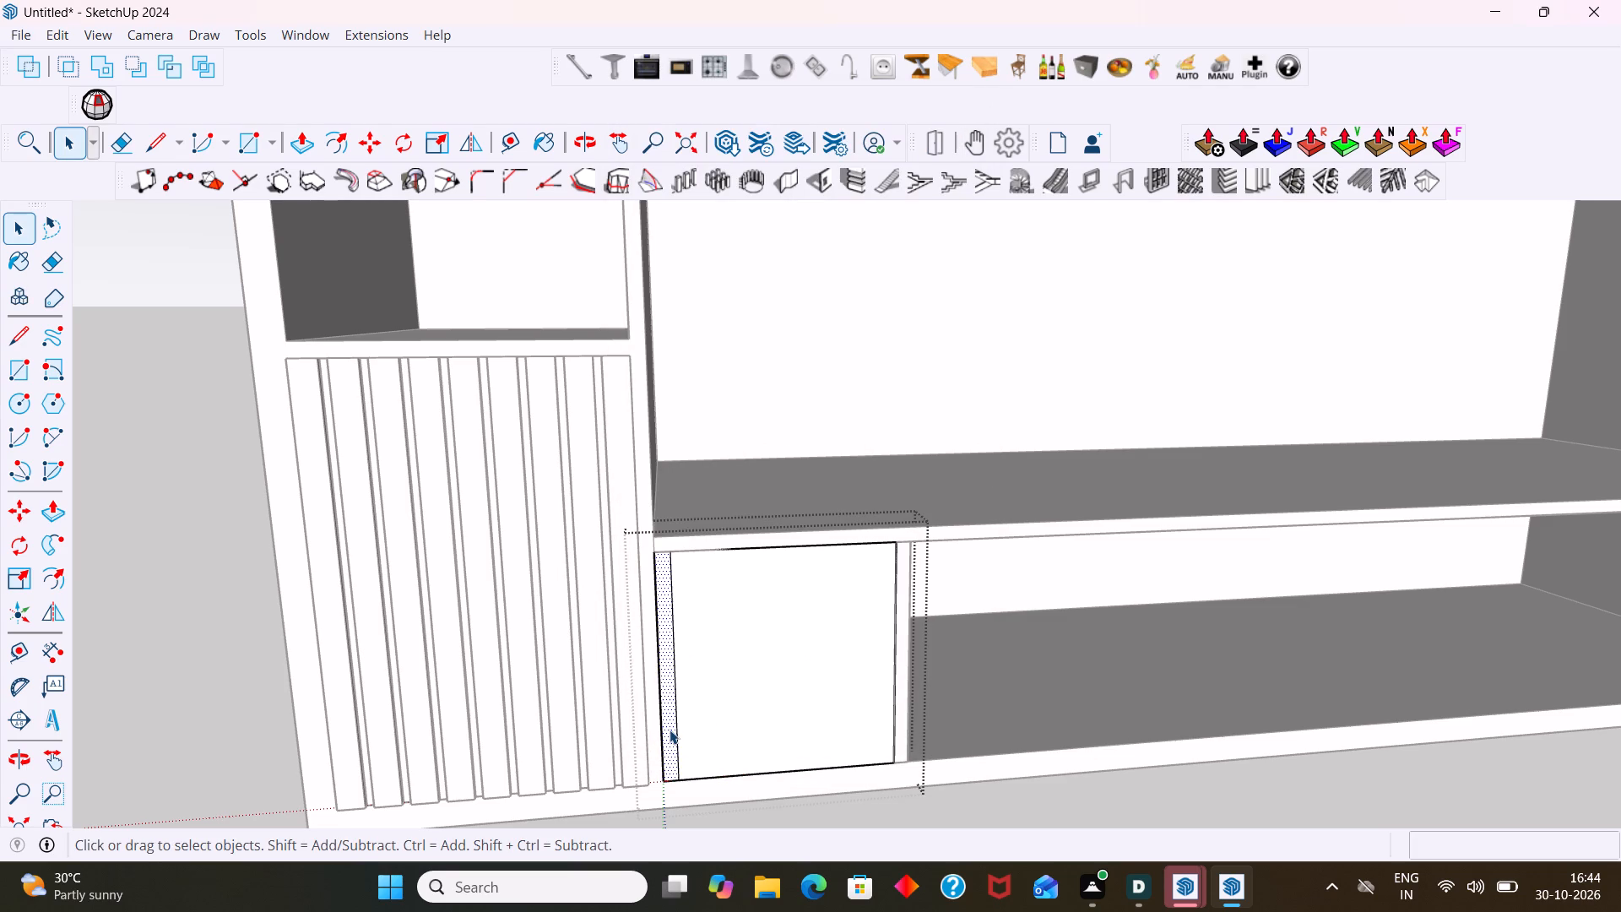
double_click(670, 730)
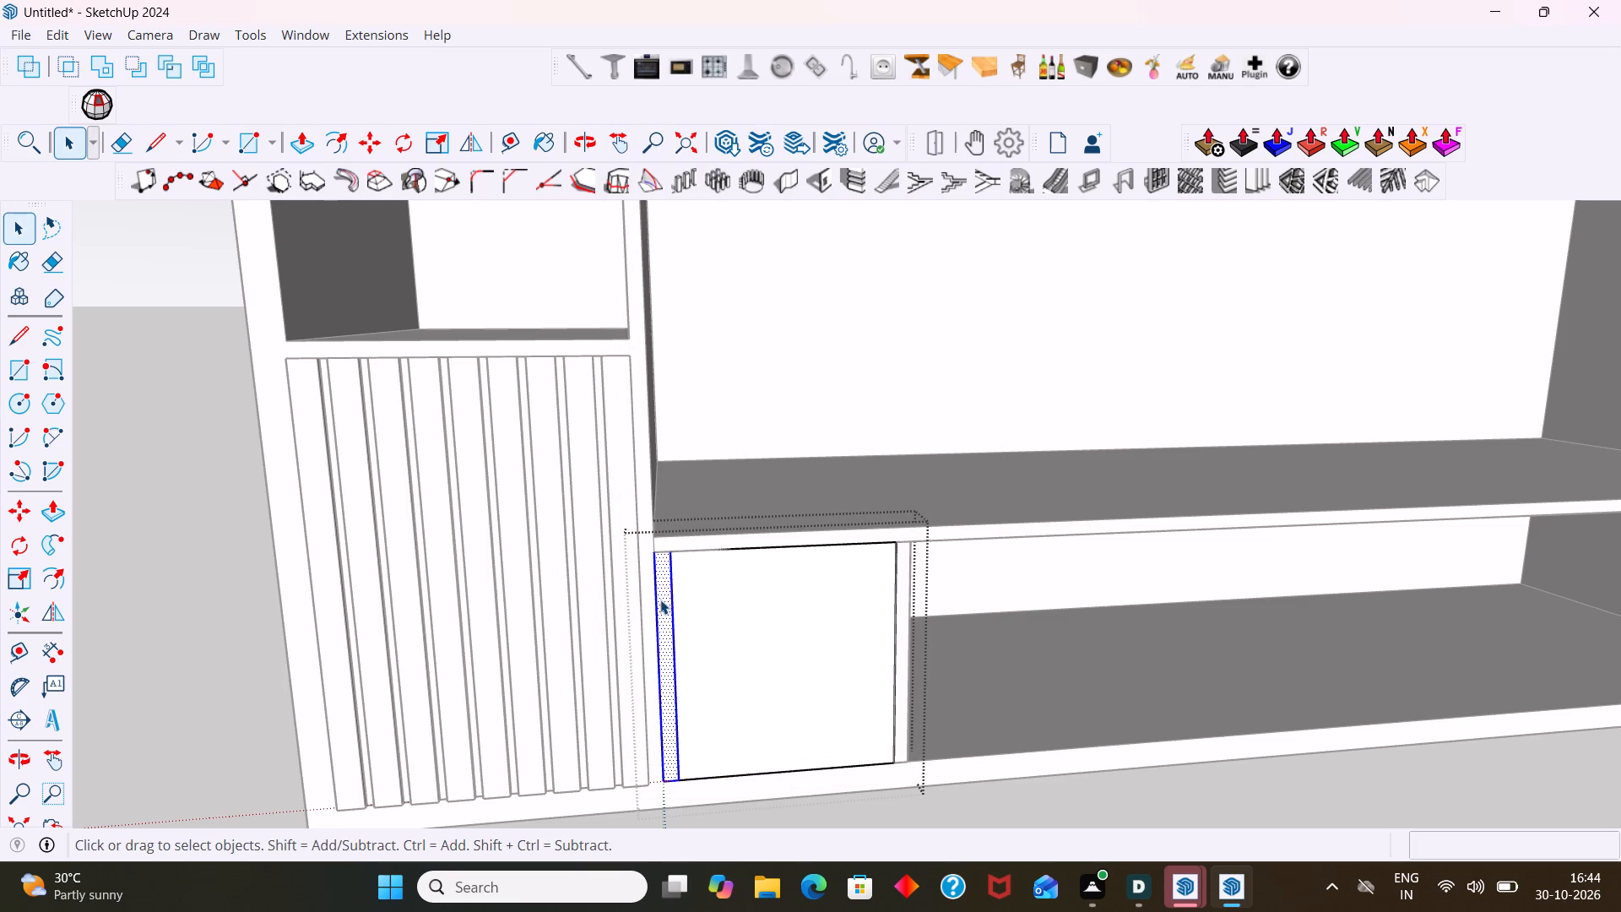
right_click(660, 600)
click(729, 173)
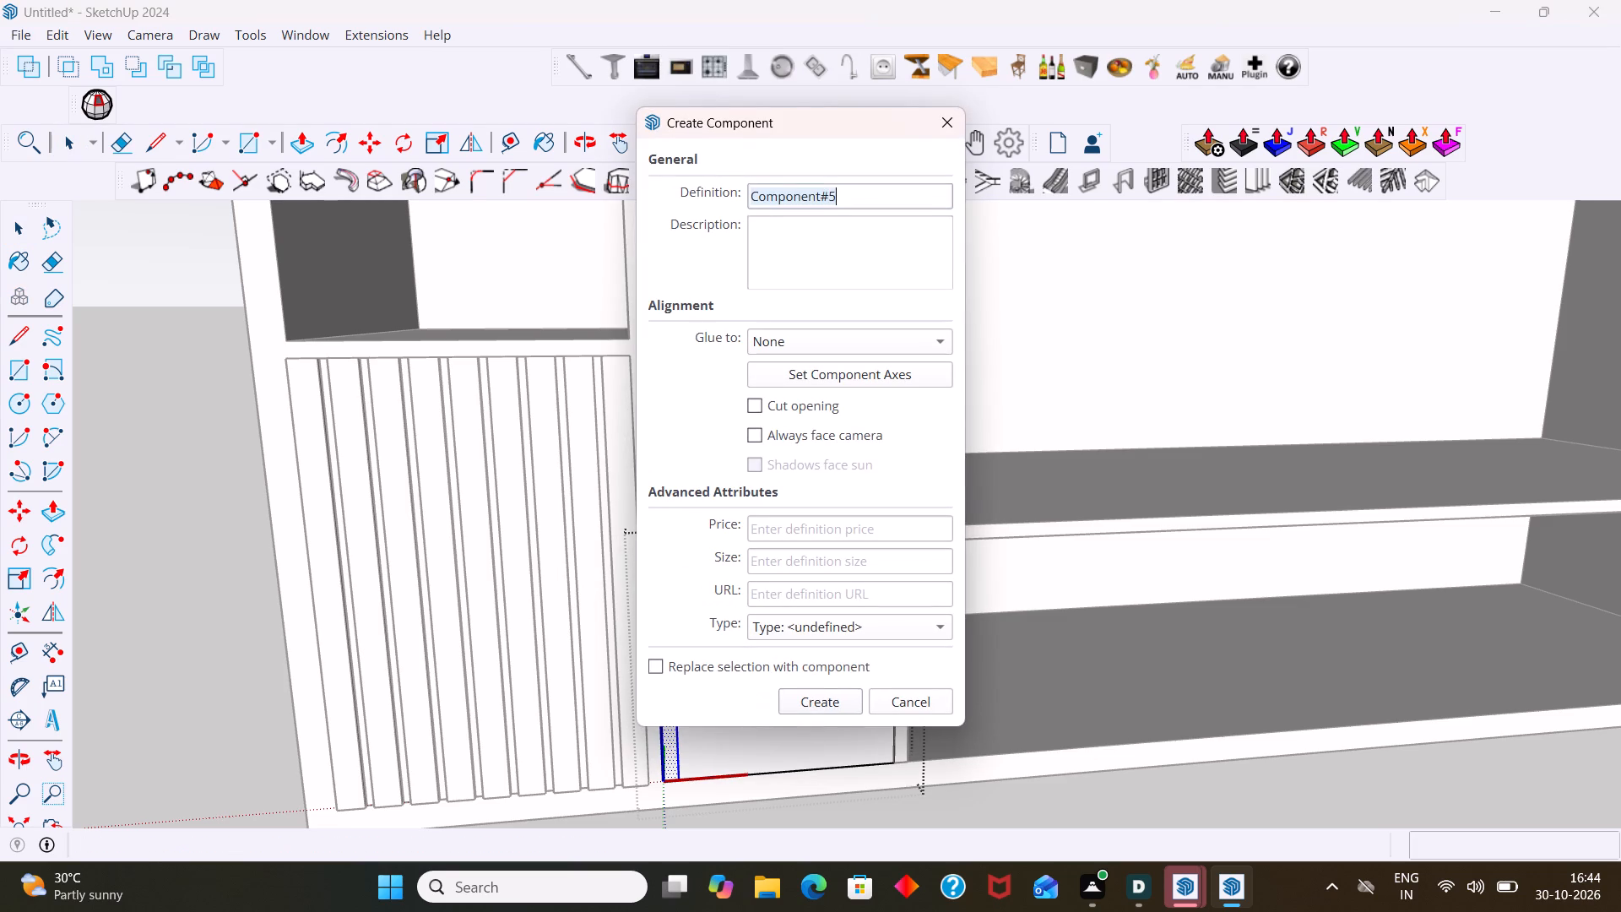
click(837, 201)
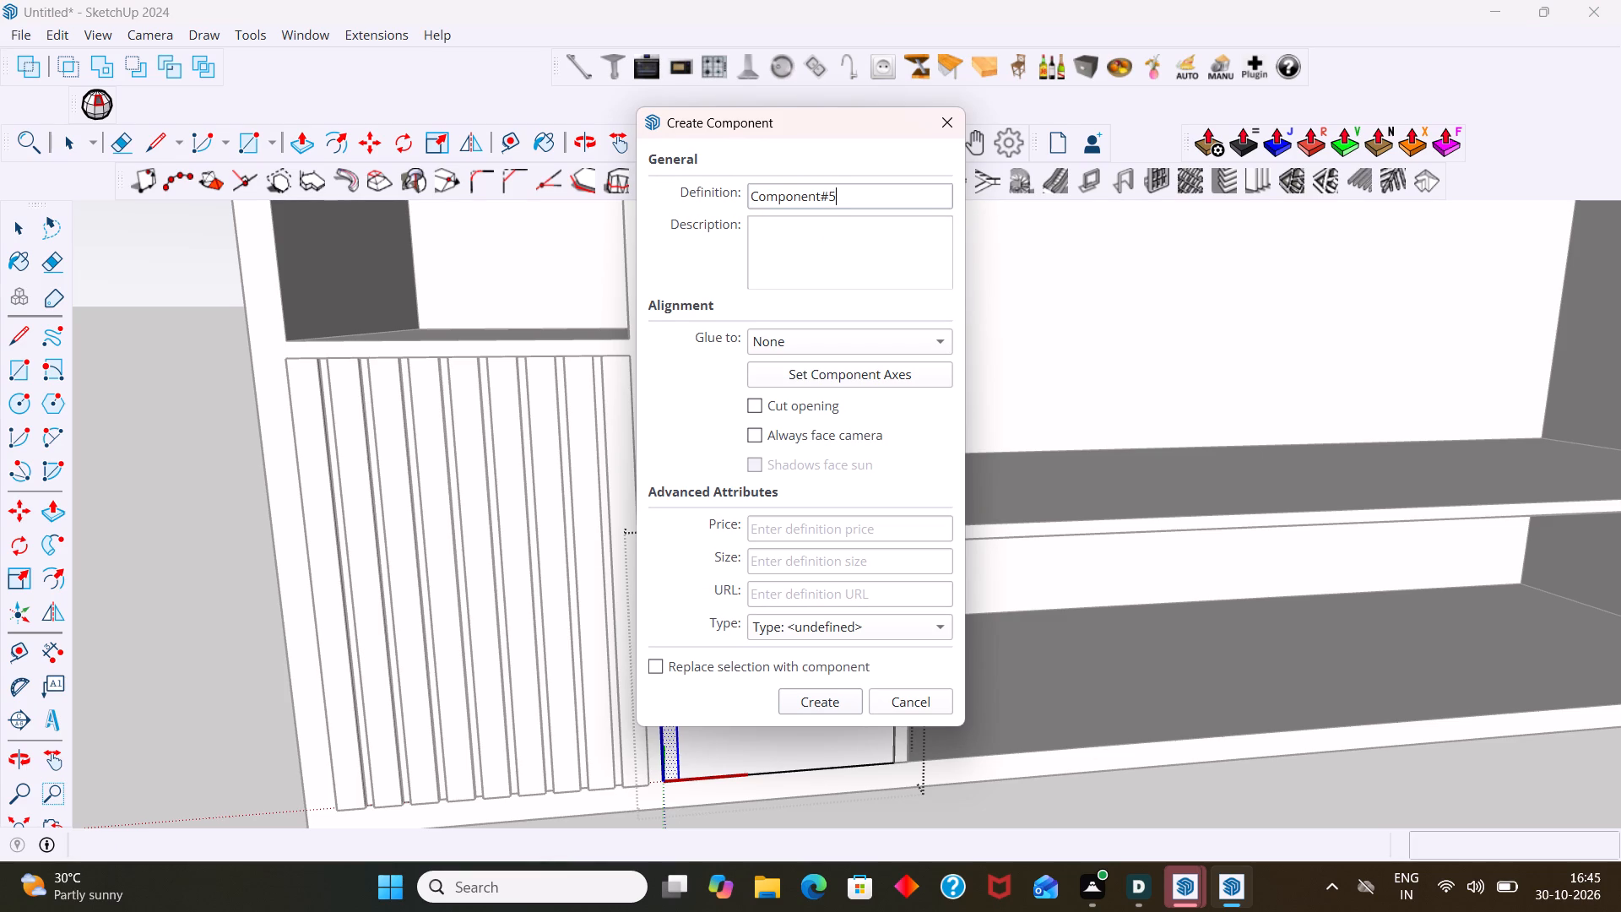
key(BackSpace)
key(BackSpace)
key(BackSpace)
key(BackSpace)
key(BackSpace)
key(BackSpace)
key(BackSpace)
key(BackSpace)
key(BackSpace)
key(BackSpace)
key(BackSpace)
key(BackSpace)
key(BackSpace)
key(BackSpace)
key(BackSpace)
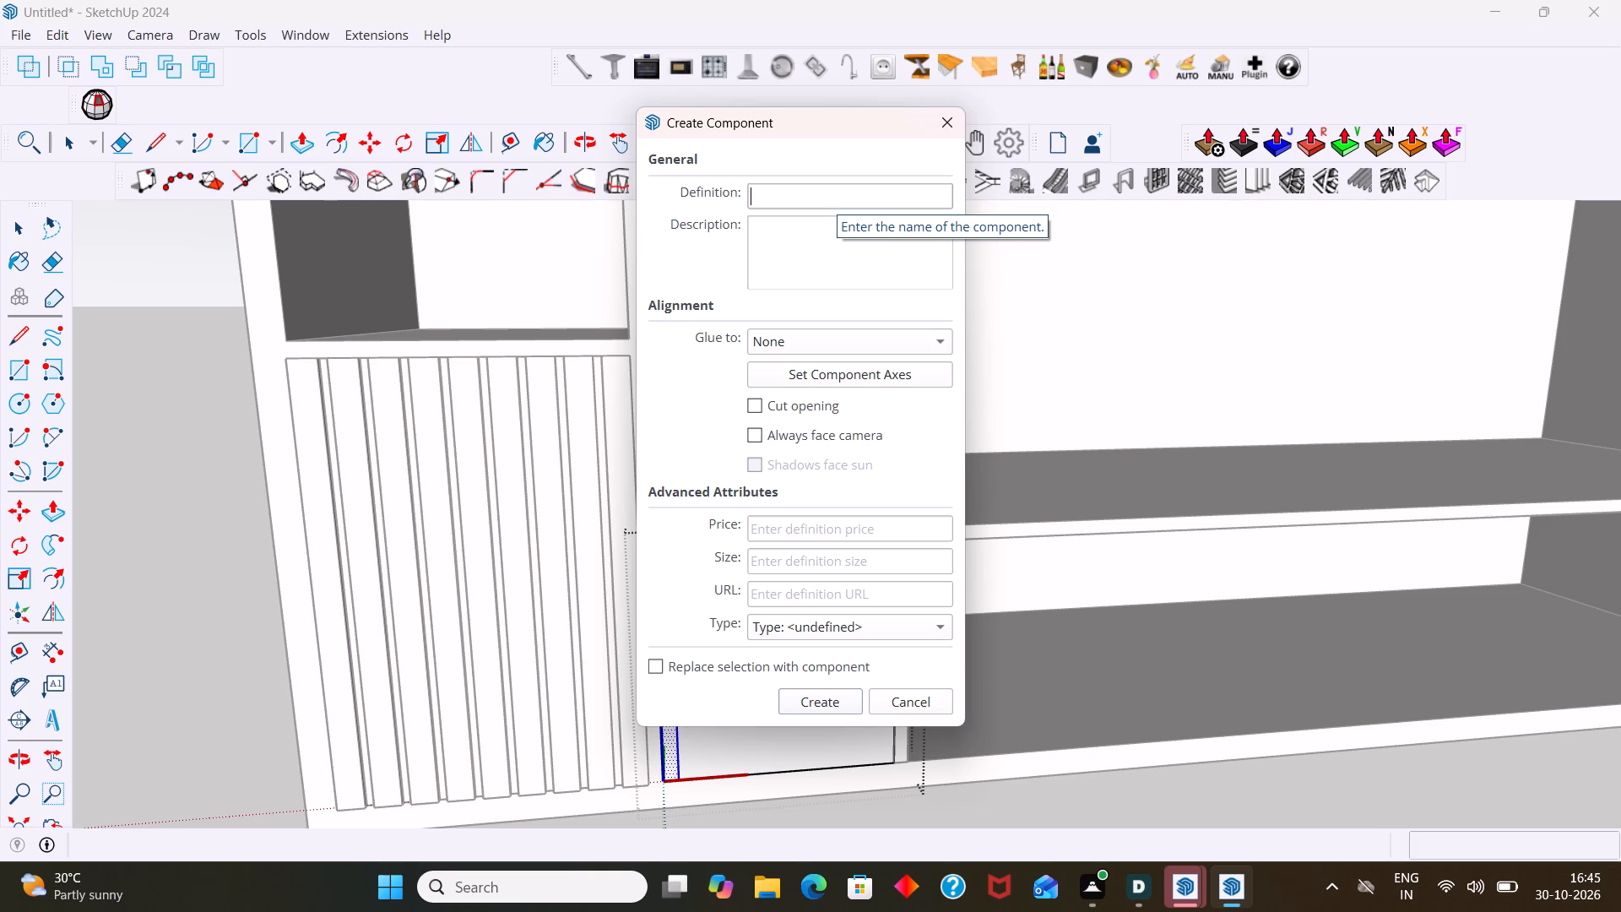
key(l)
key(o)
text(uvers)
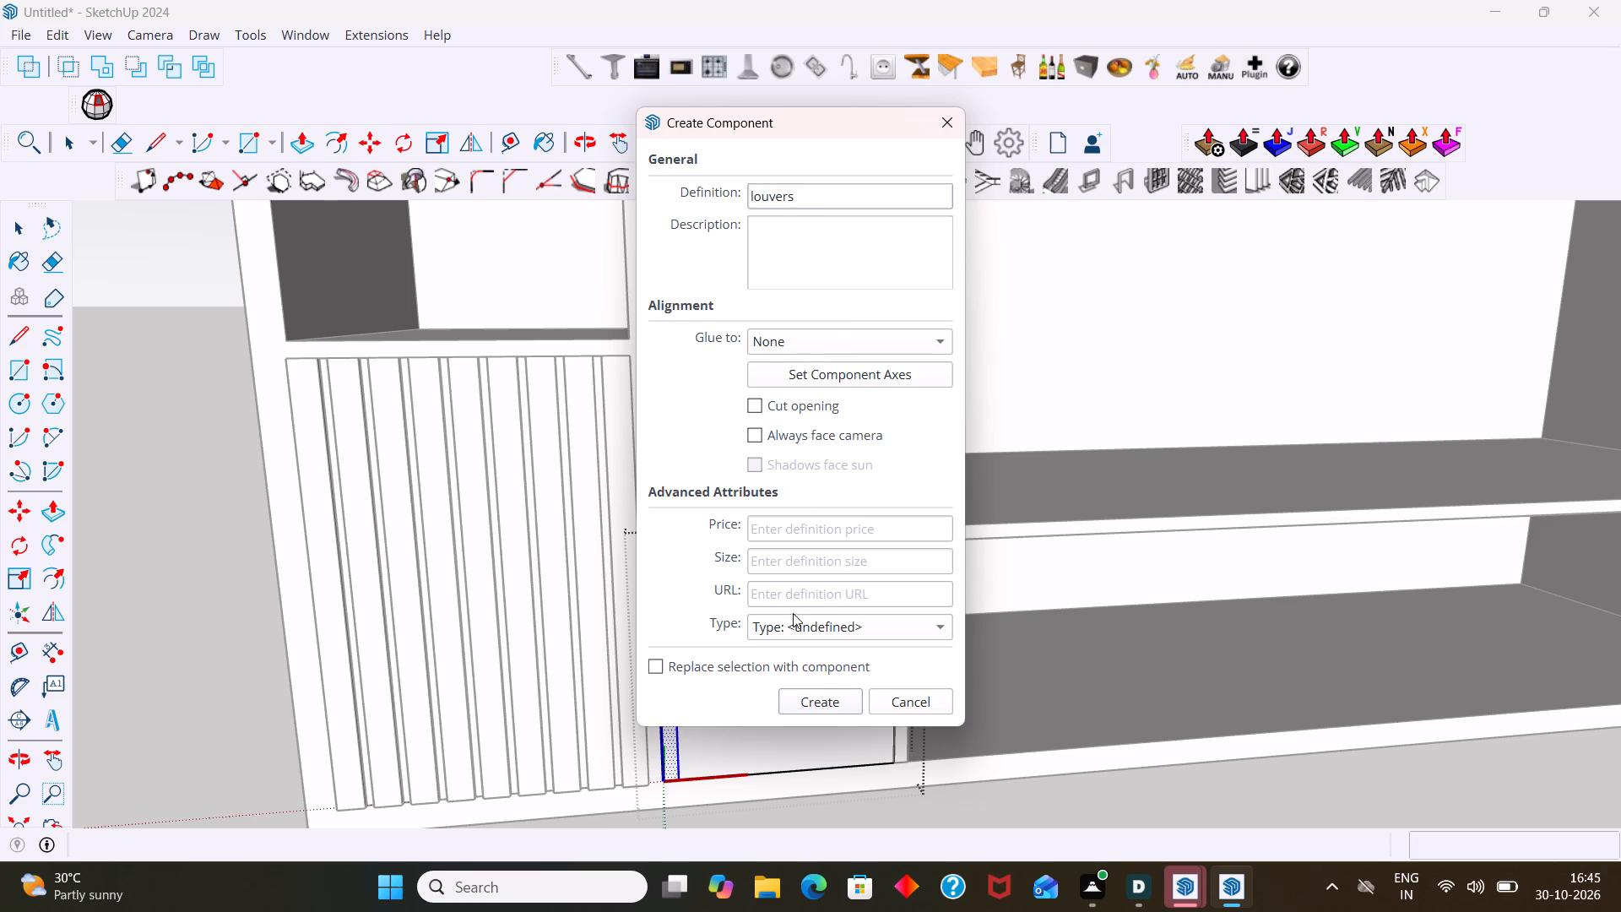
click(659, 669)
click(801, 706)
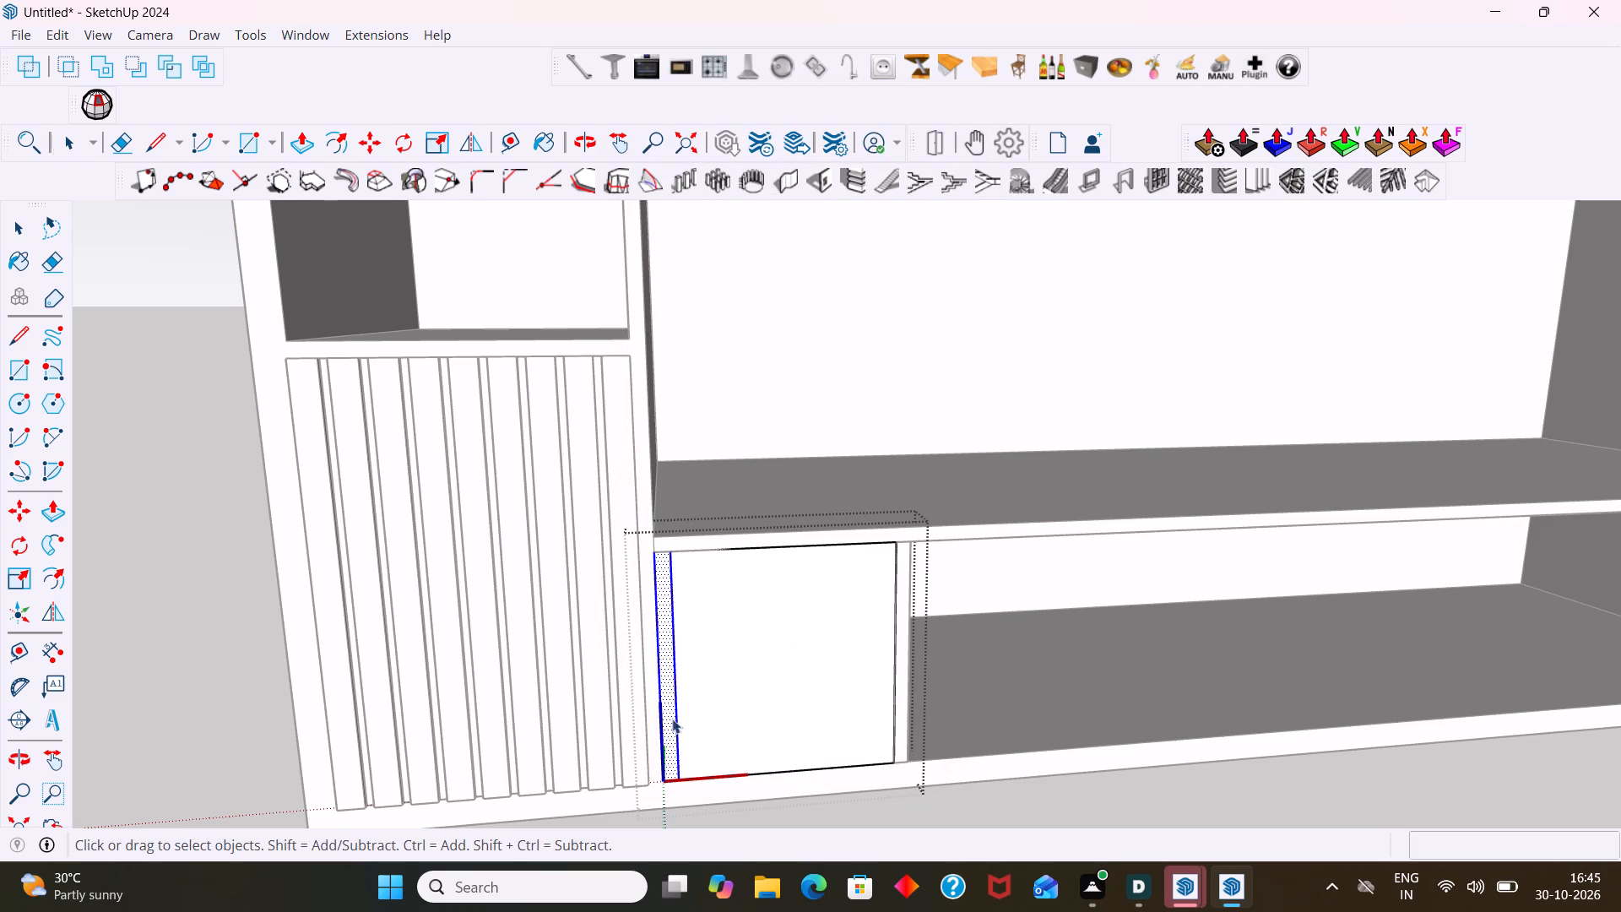
Copy the louver strip about 272 mm across to the panel's edge at the partition, and divide the distance into 11 evenly spaced copies.
click(670, 720)
click(671, 725)
double_click(671, 725)
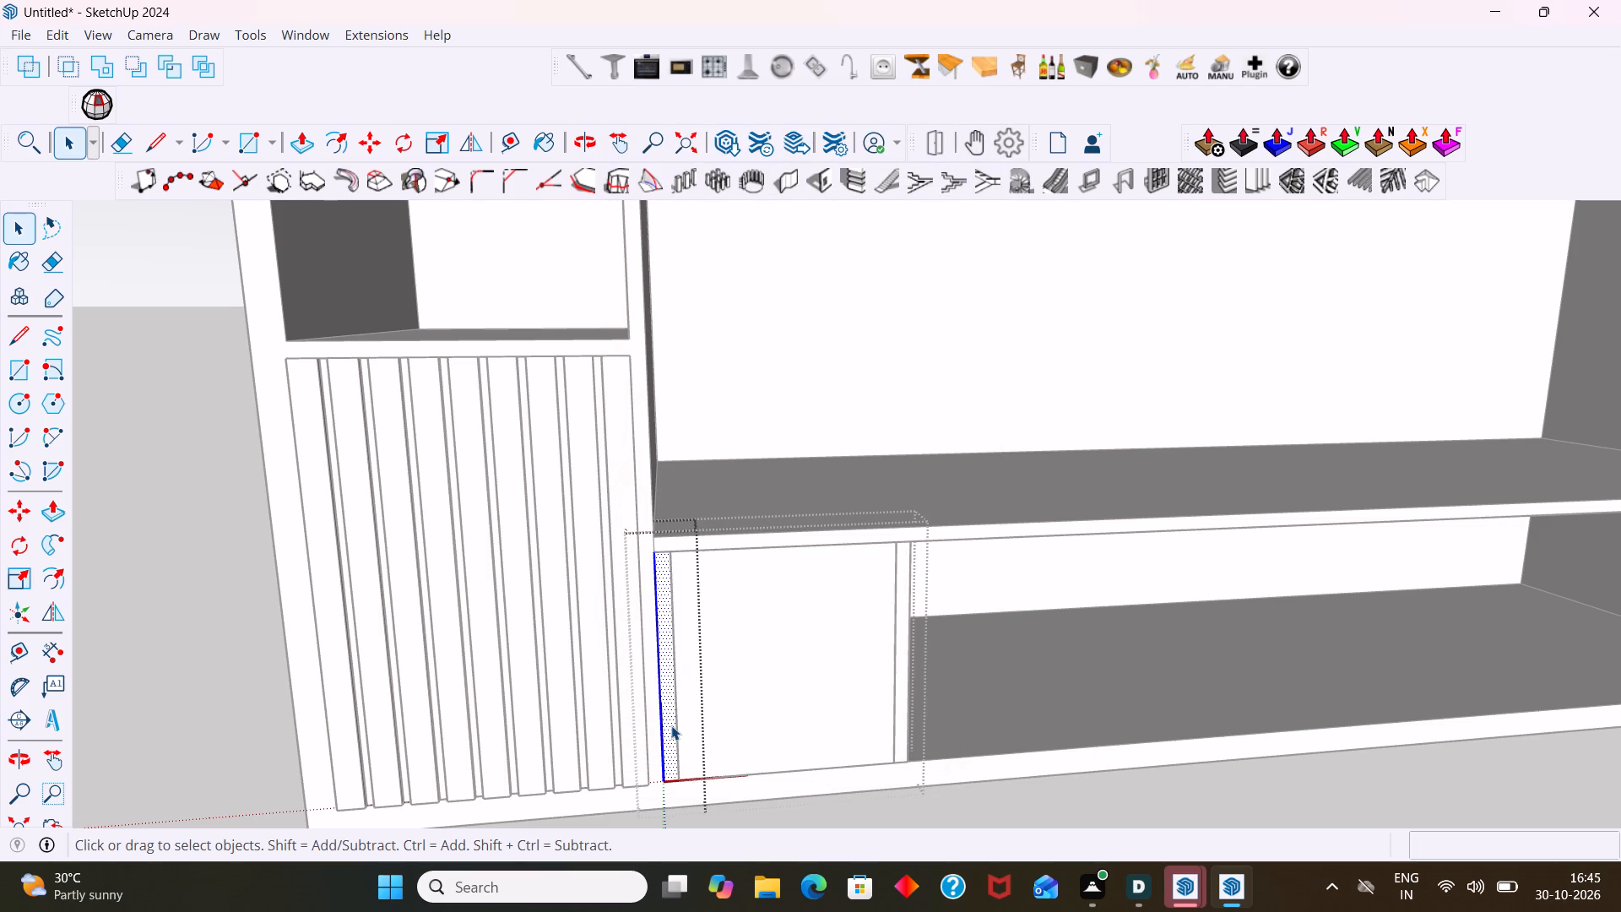
key(m)
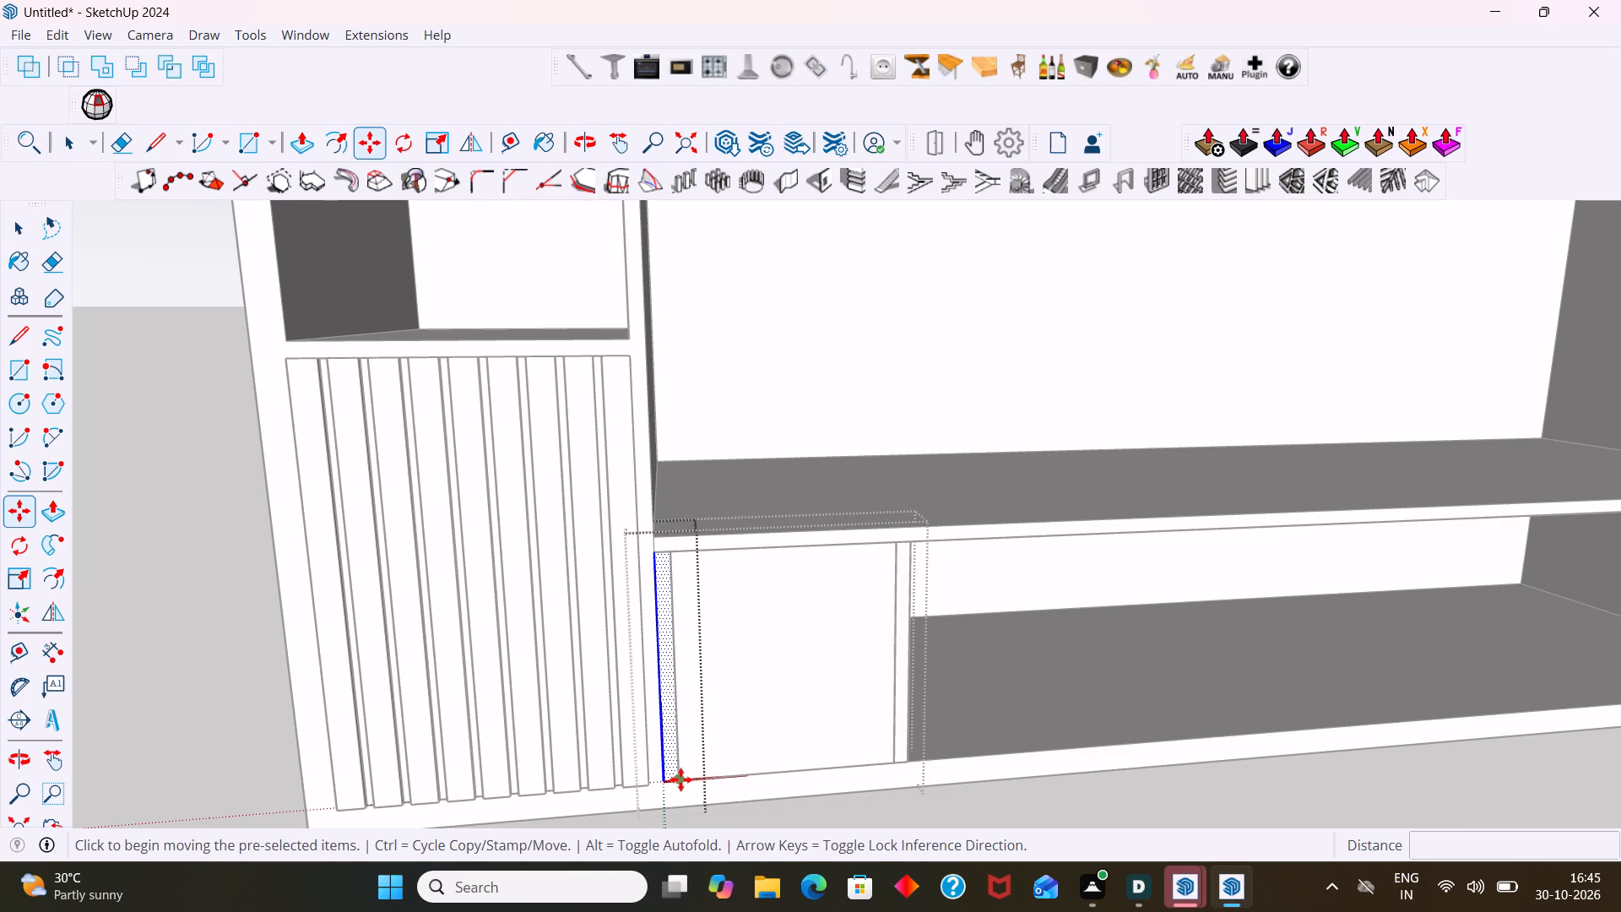
click(680, 781)
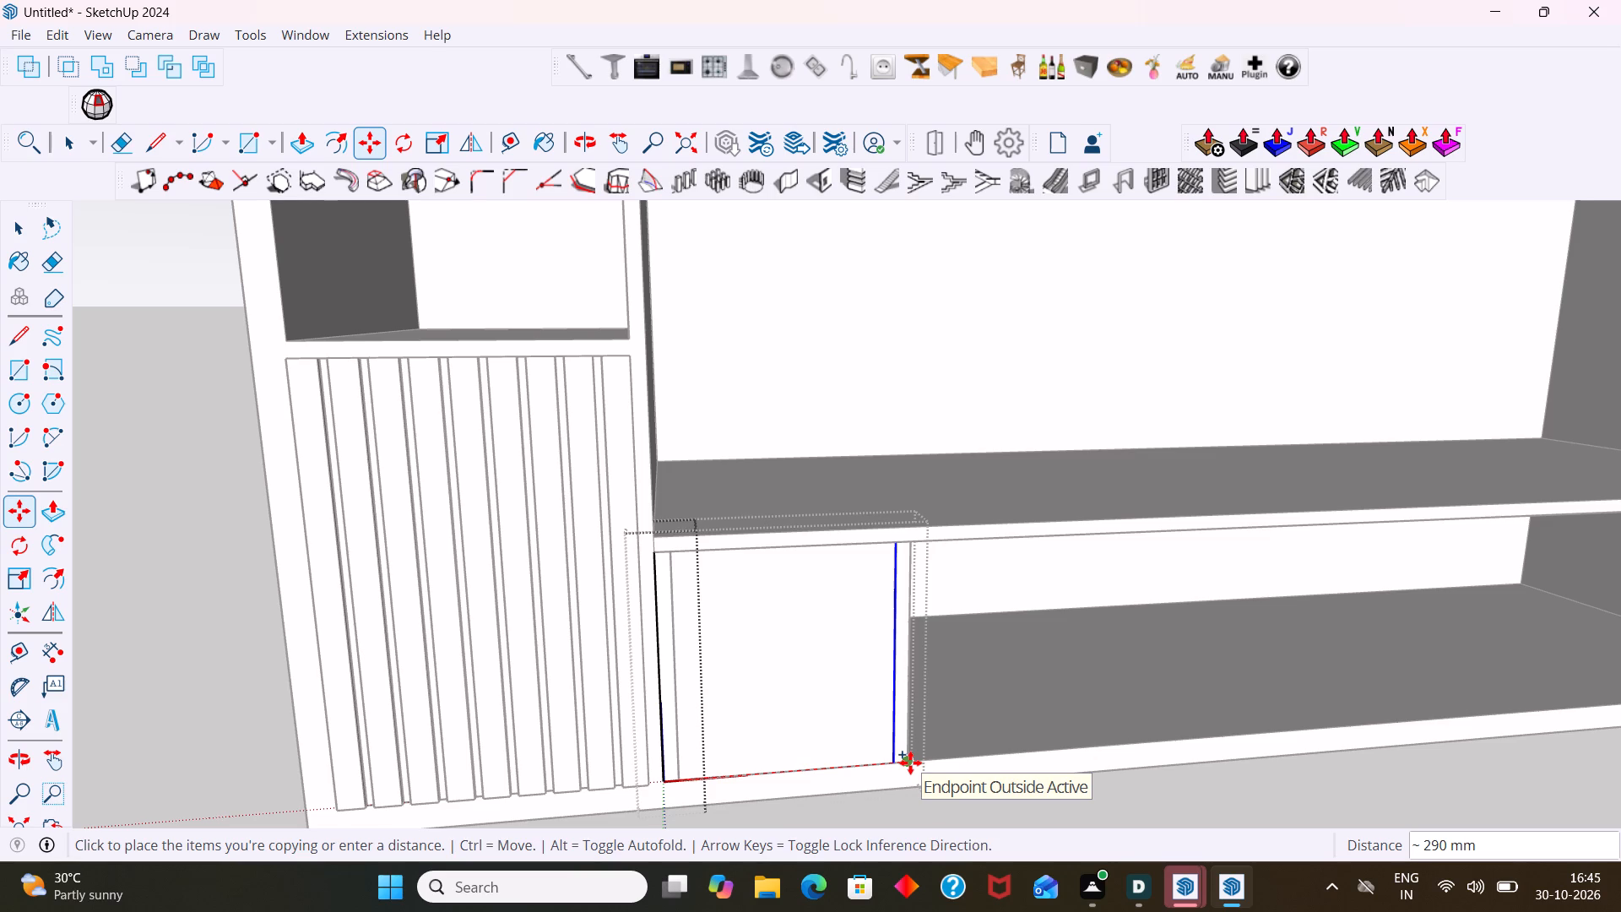
click(895, 766)
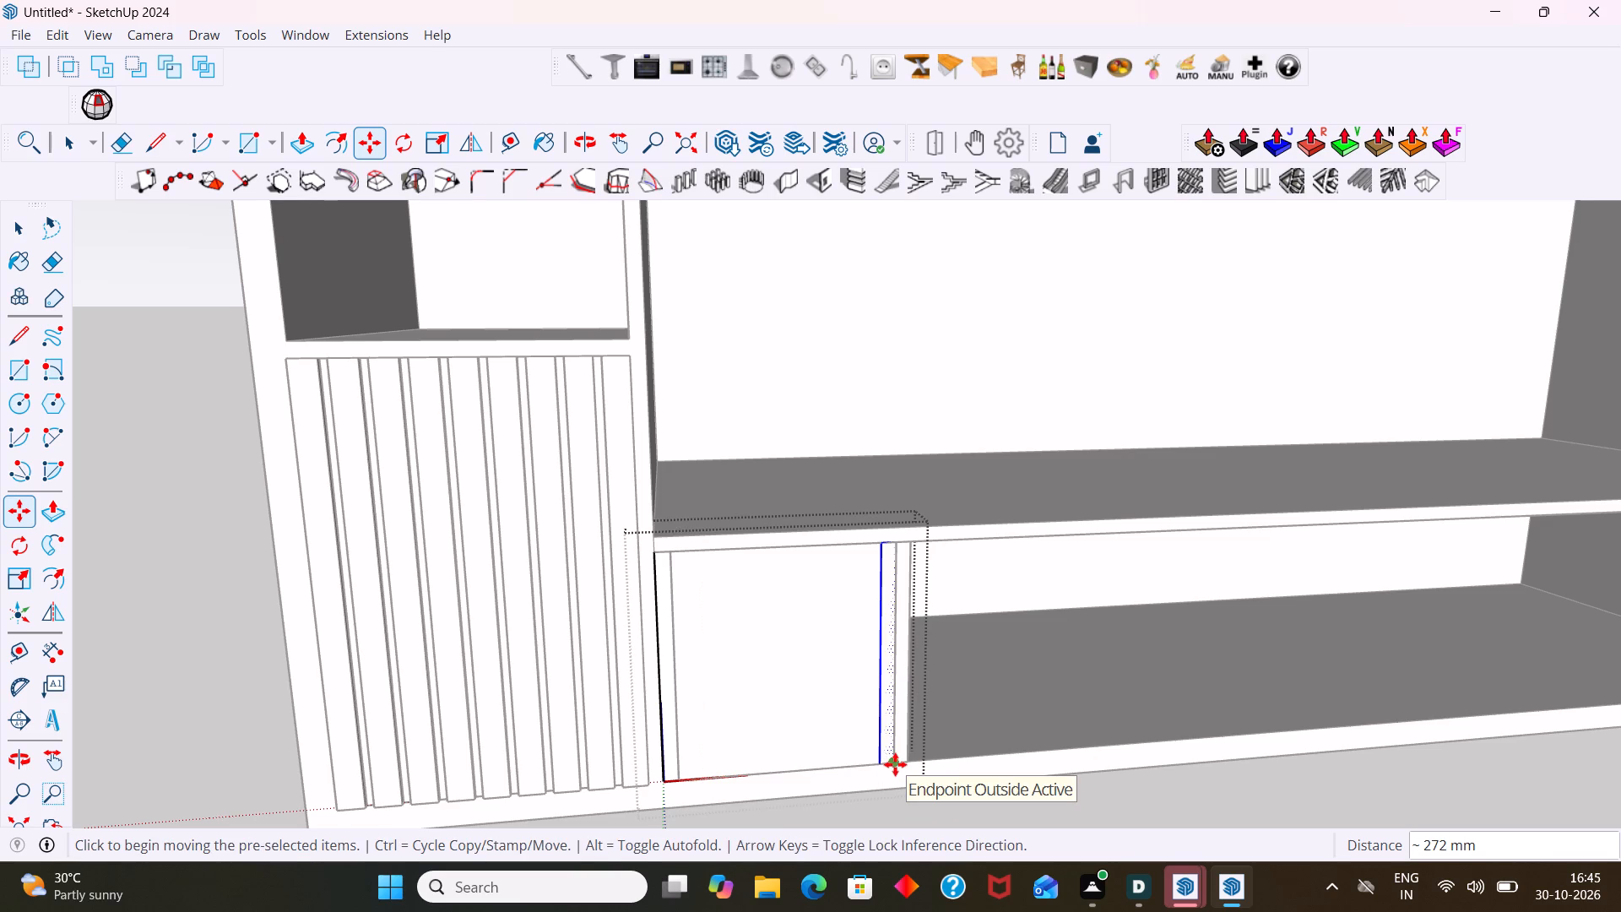
key(slash)
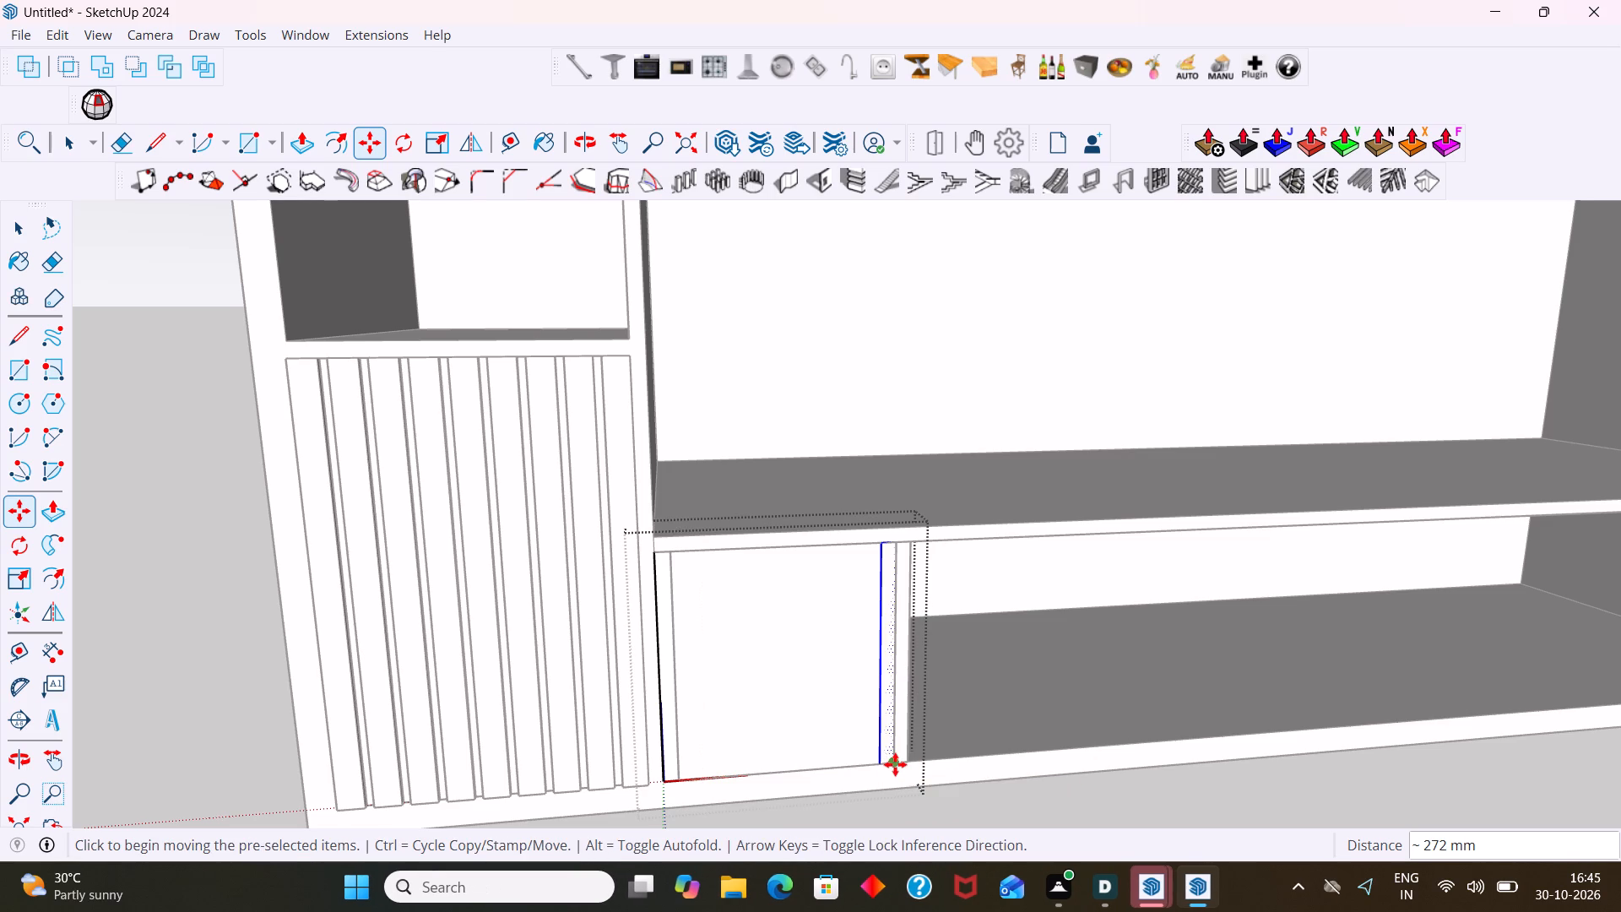
key(9)
key(Return)
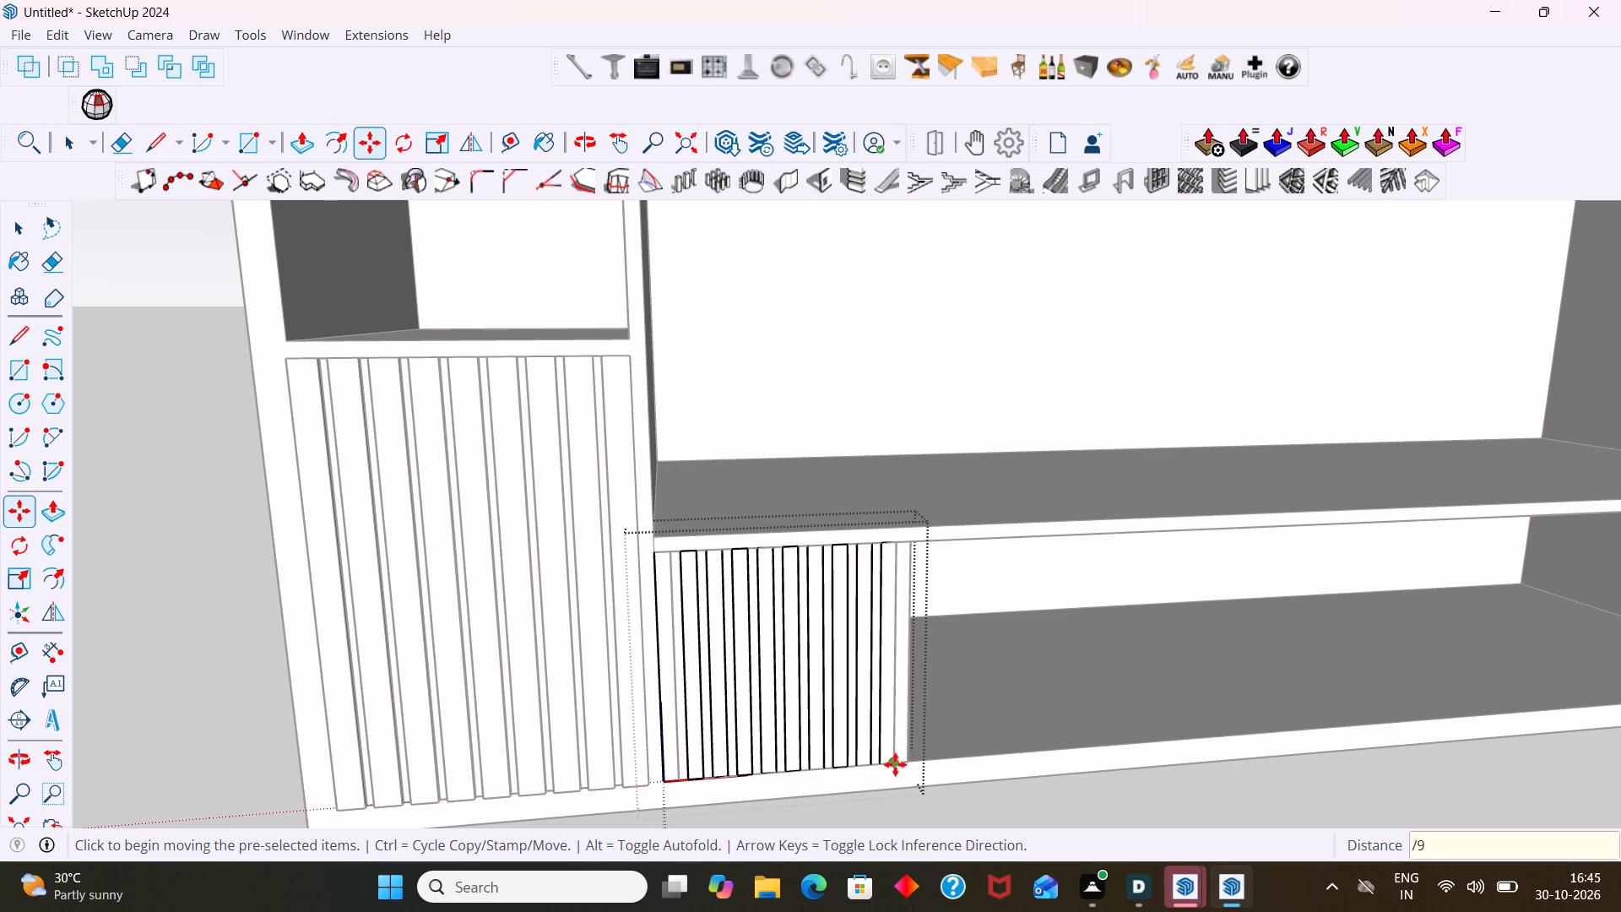
text(/10)
key(Return)
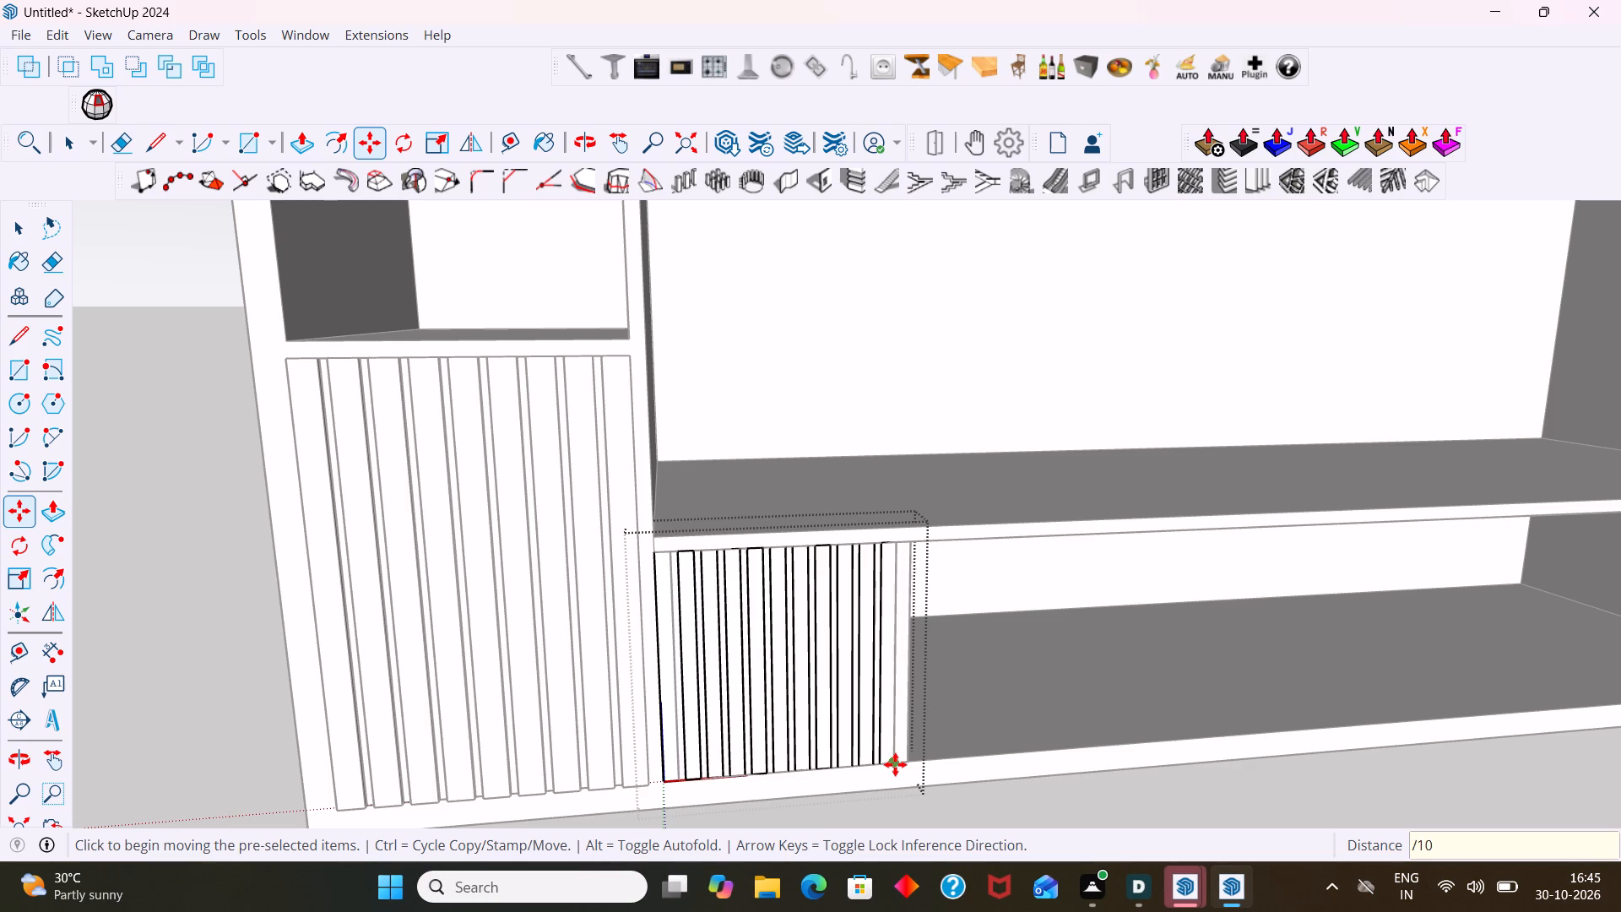
text(/11)
key(Return)
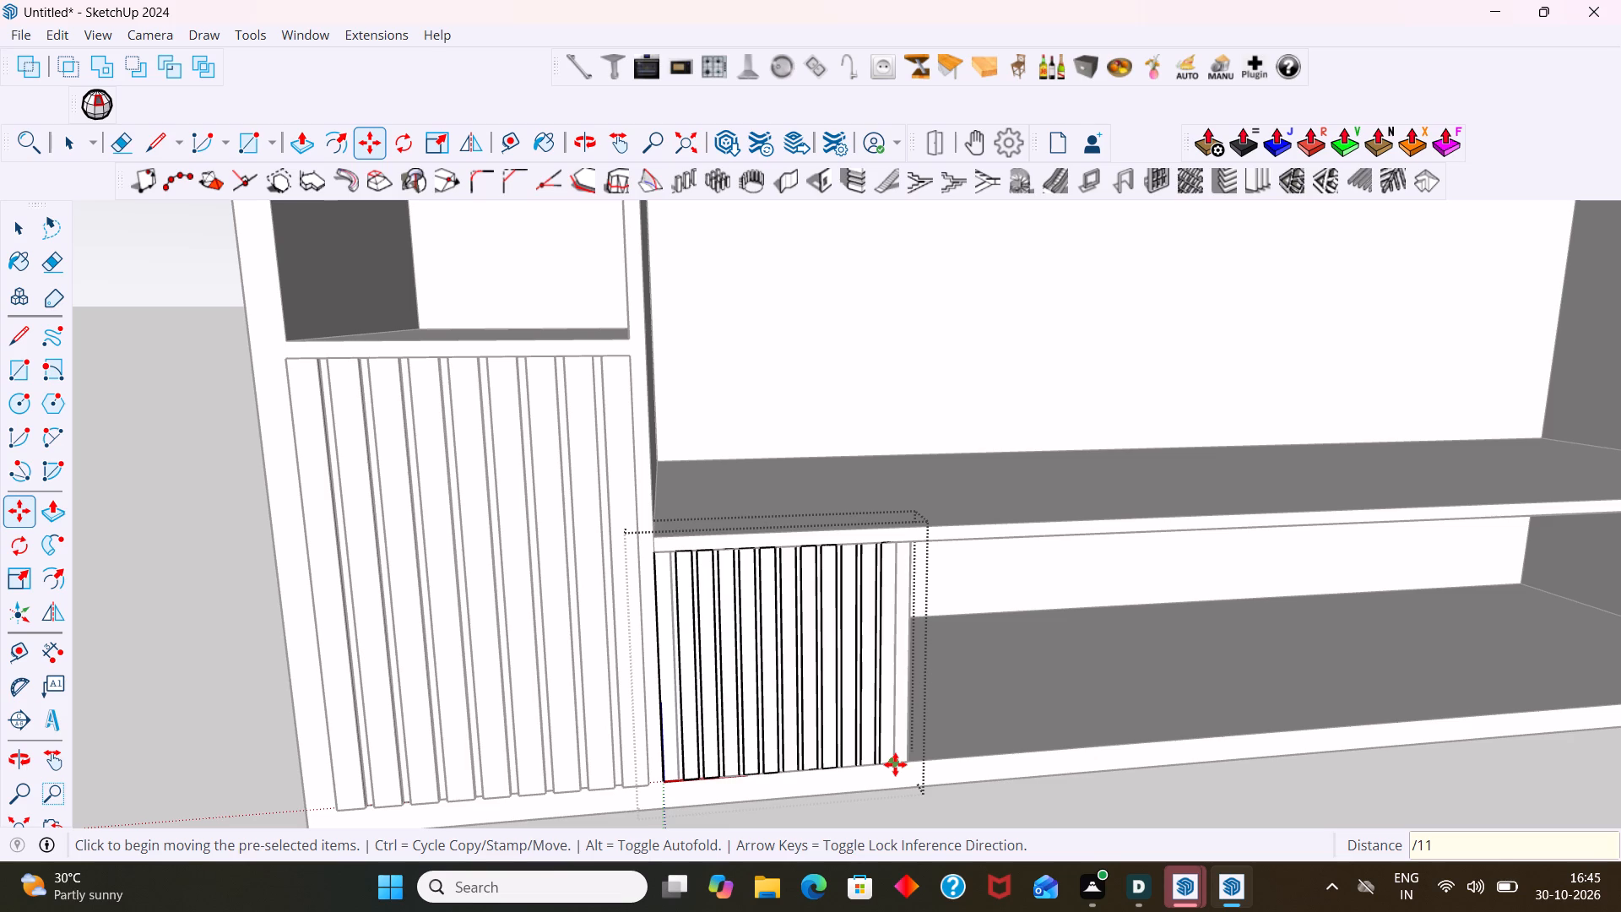
key(space)
click(984, 817)
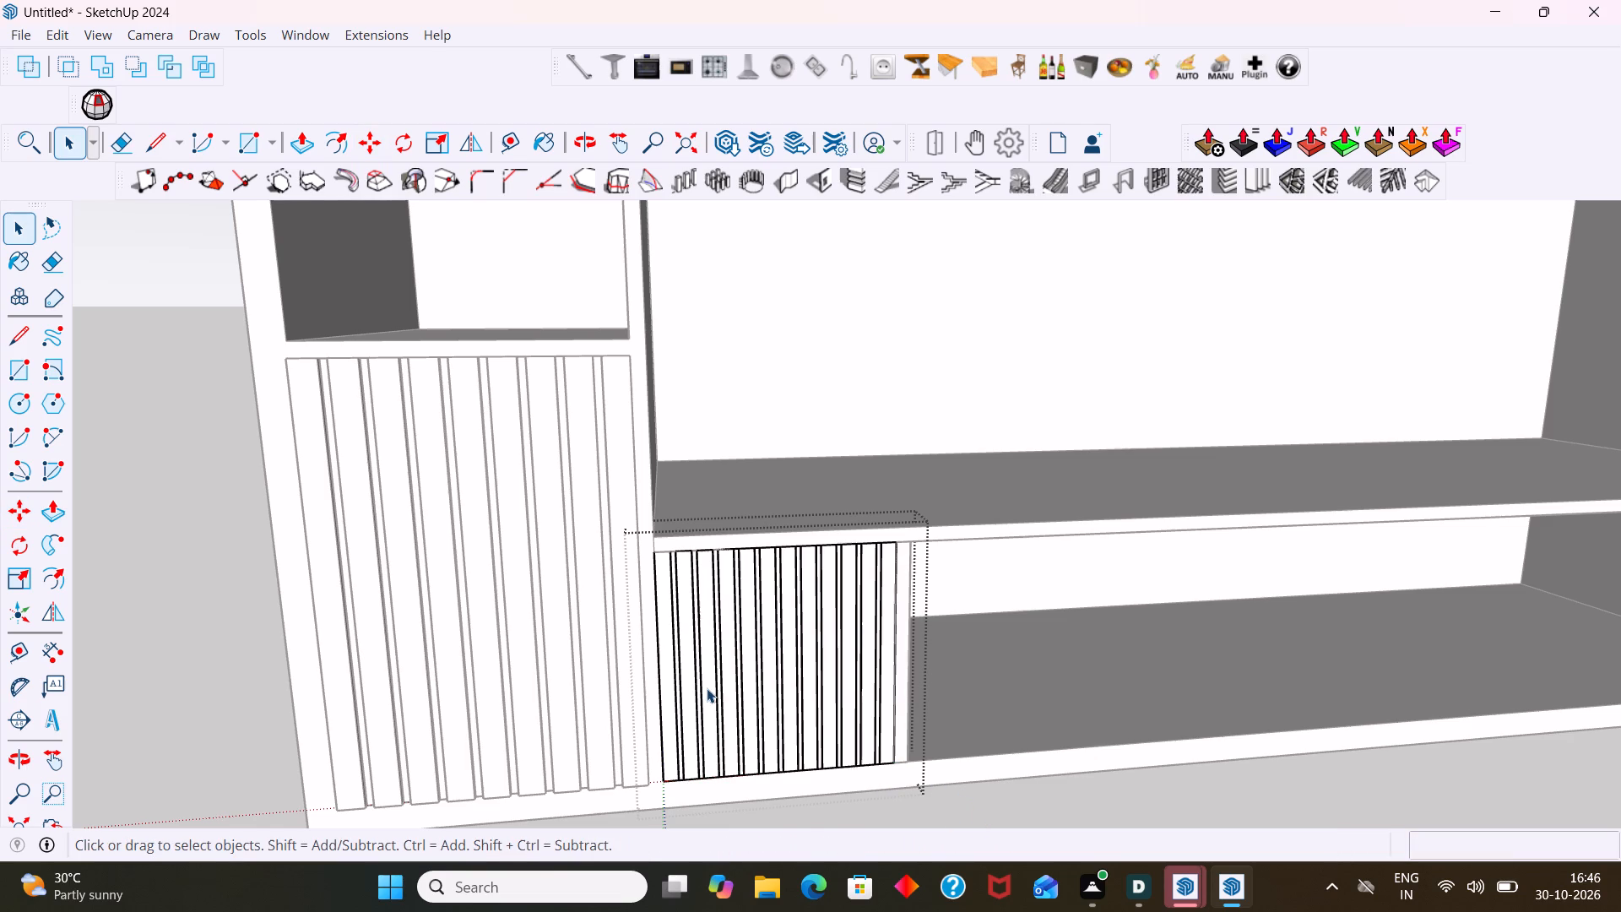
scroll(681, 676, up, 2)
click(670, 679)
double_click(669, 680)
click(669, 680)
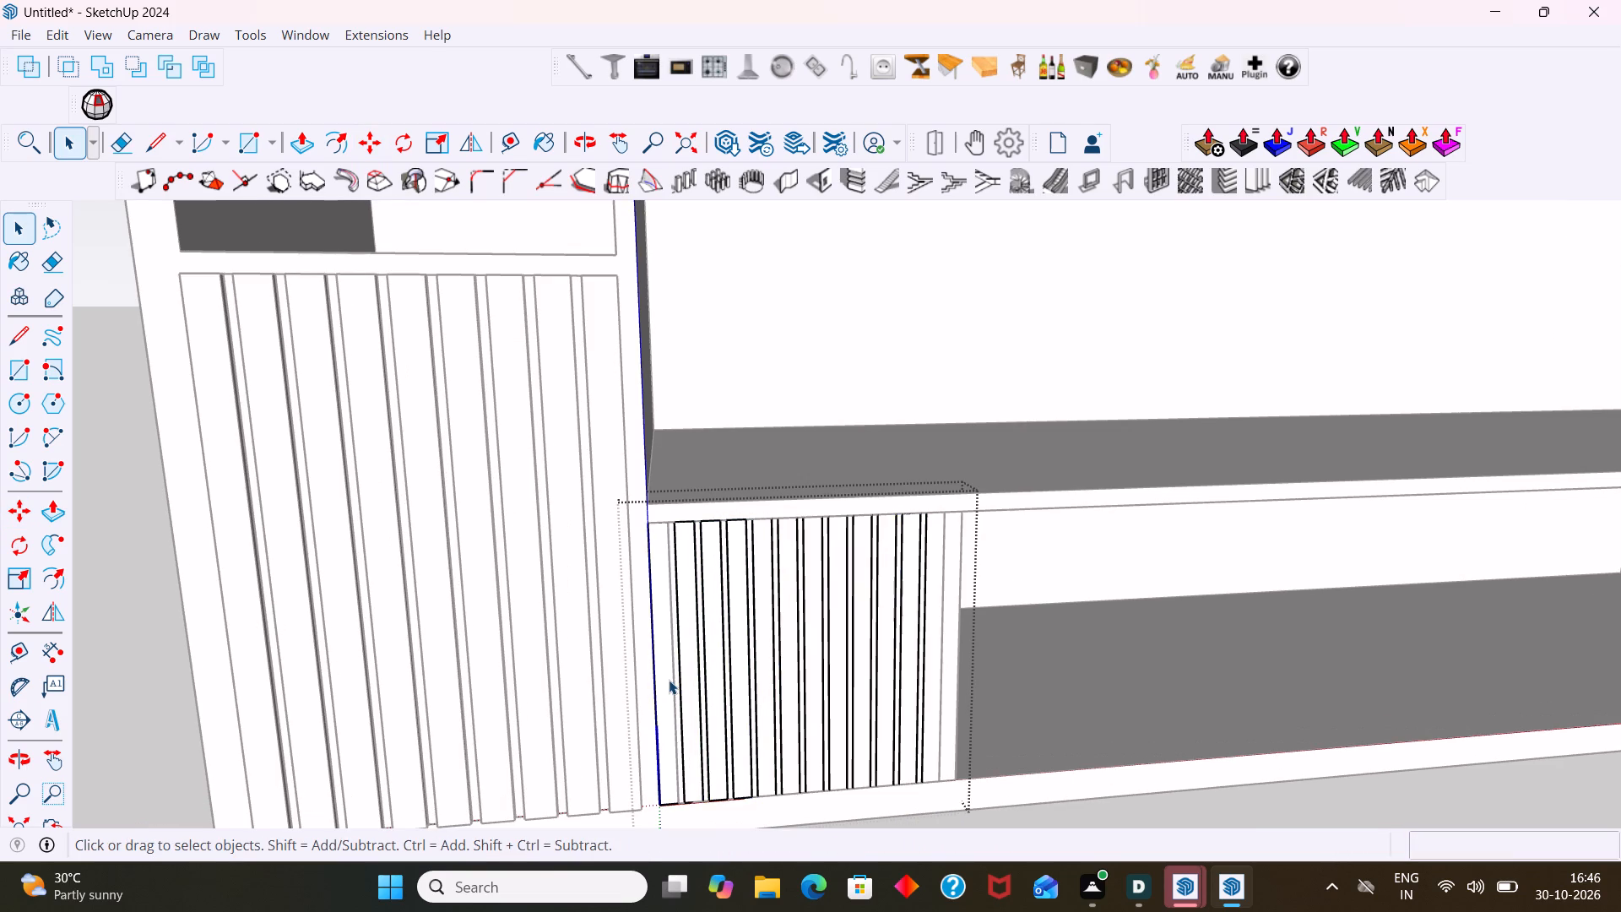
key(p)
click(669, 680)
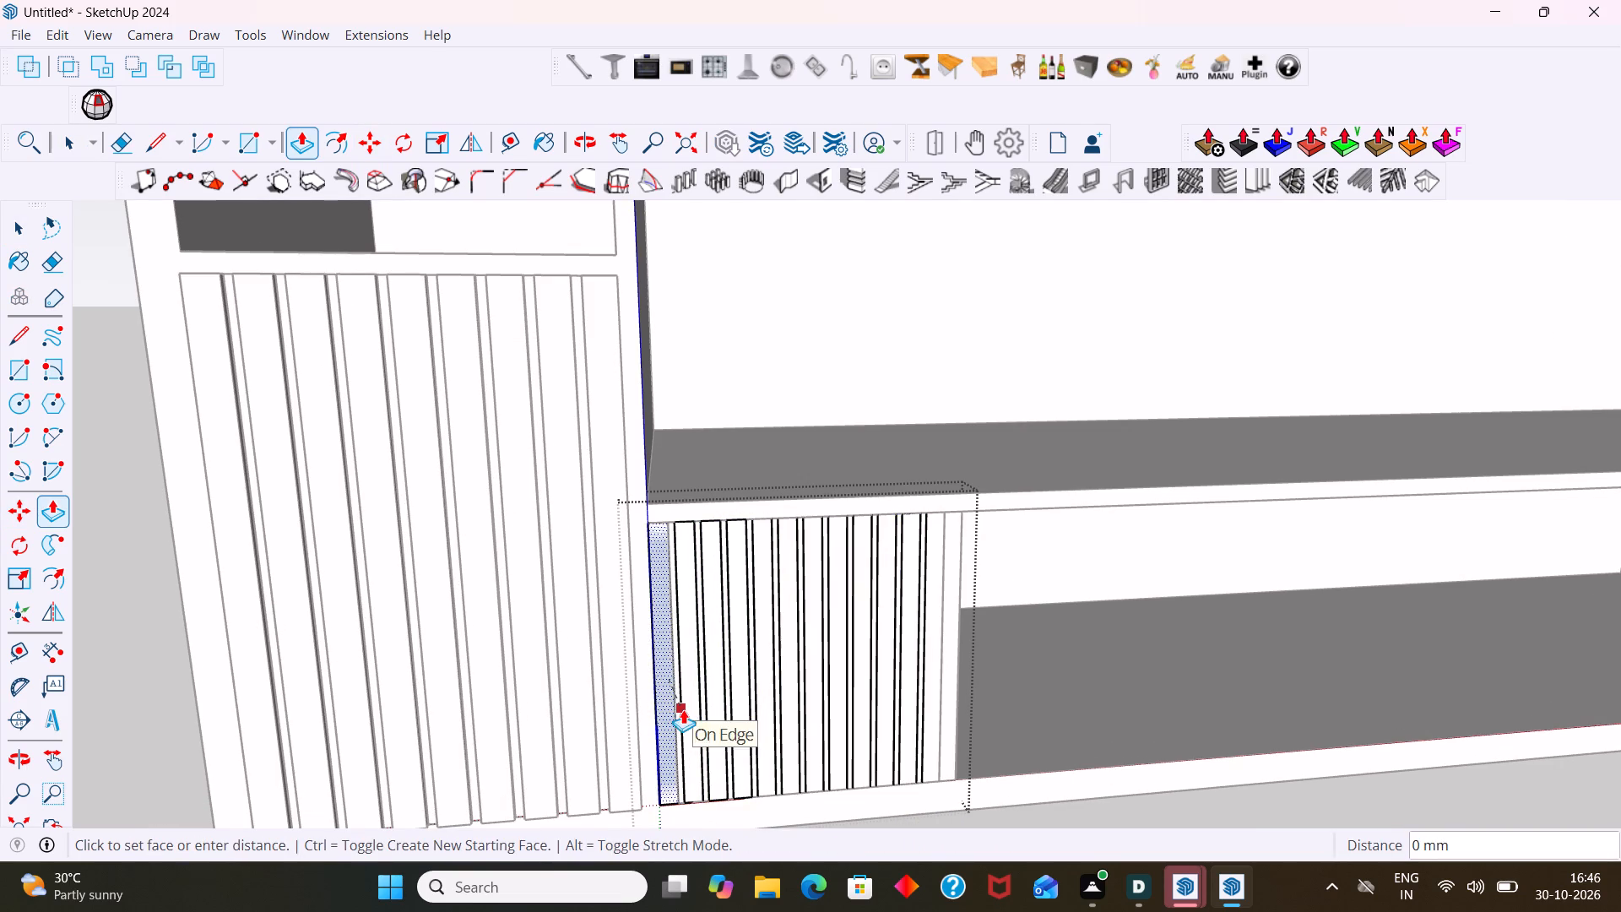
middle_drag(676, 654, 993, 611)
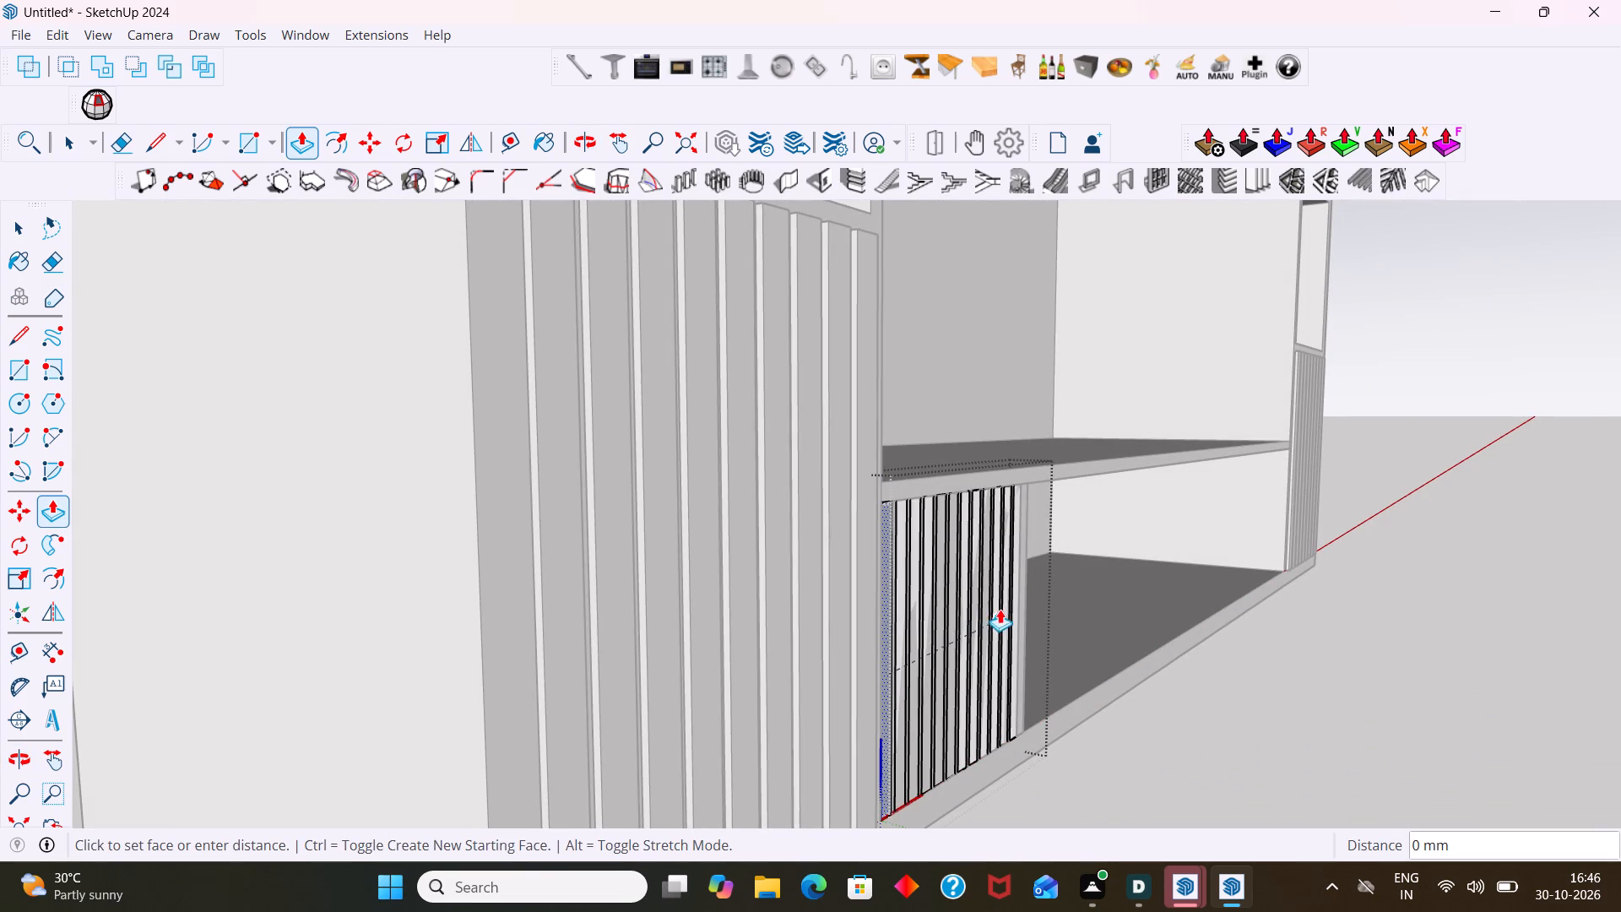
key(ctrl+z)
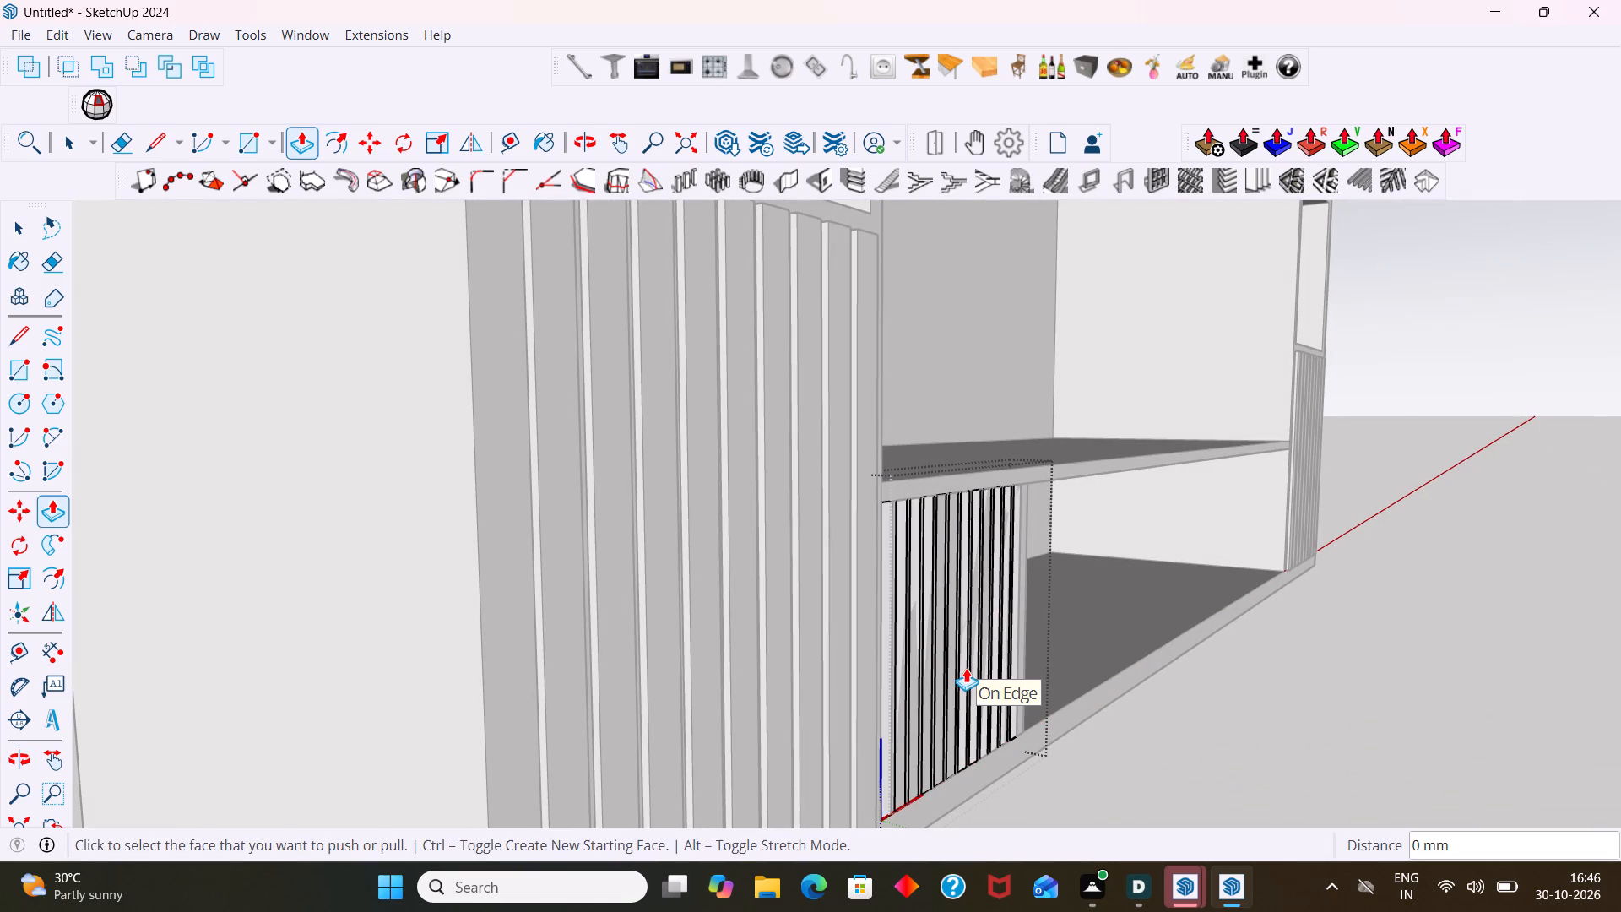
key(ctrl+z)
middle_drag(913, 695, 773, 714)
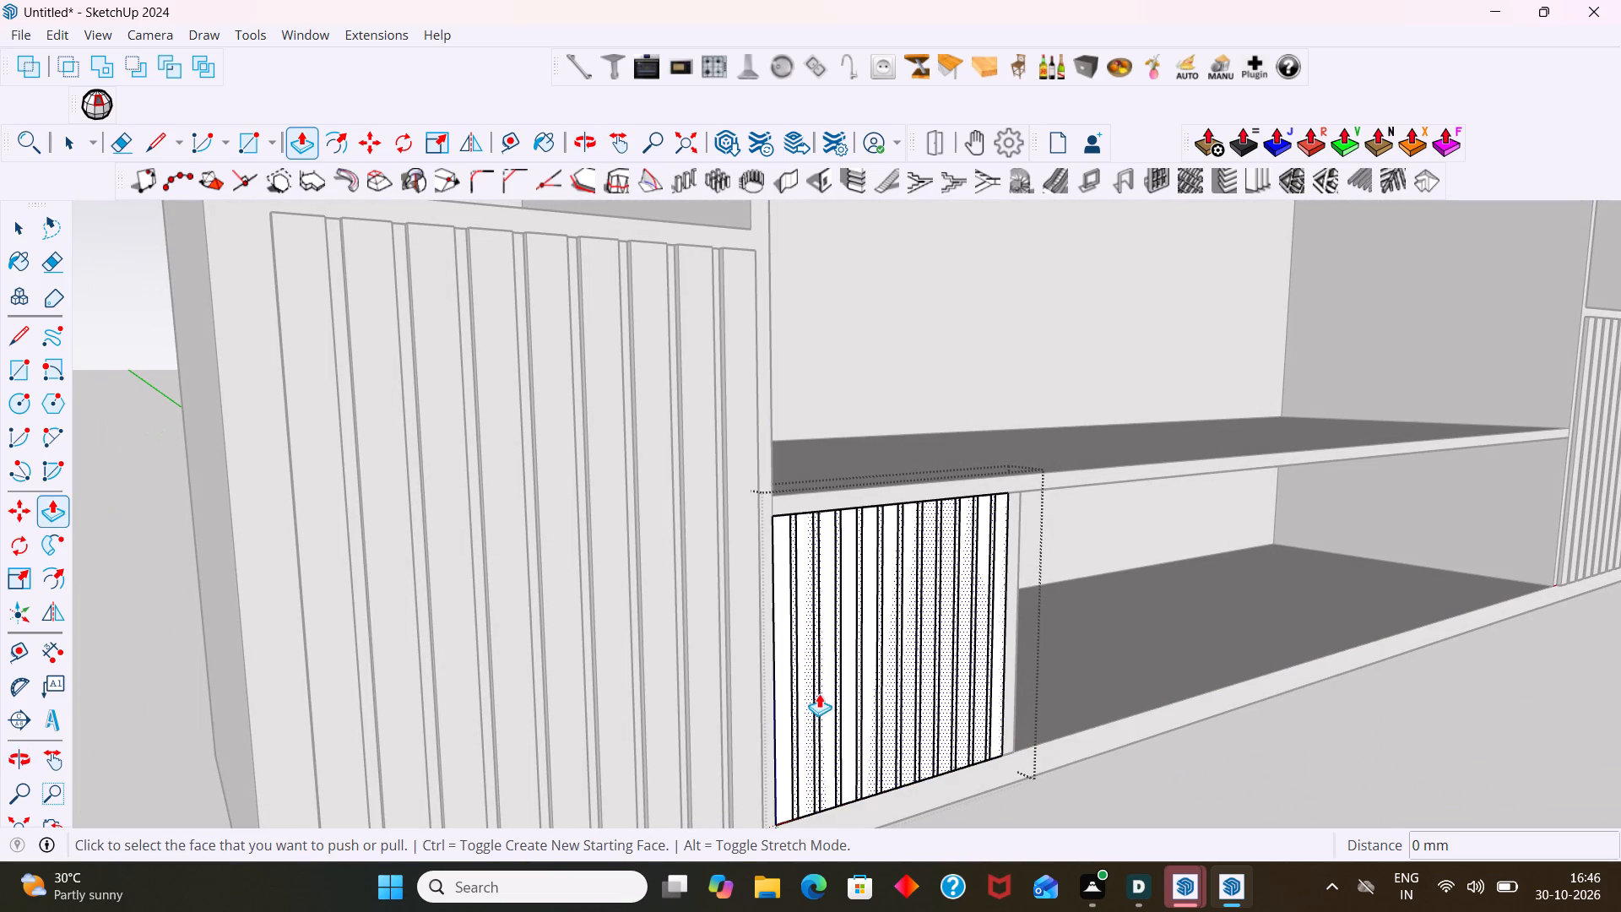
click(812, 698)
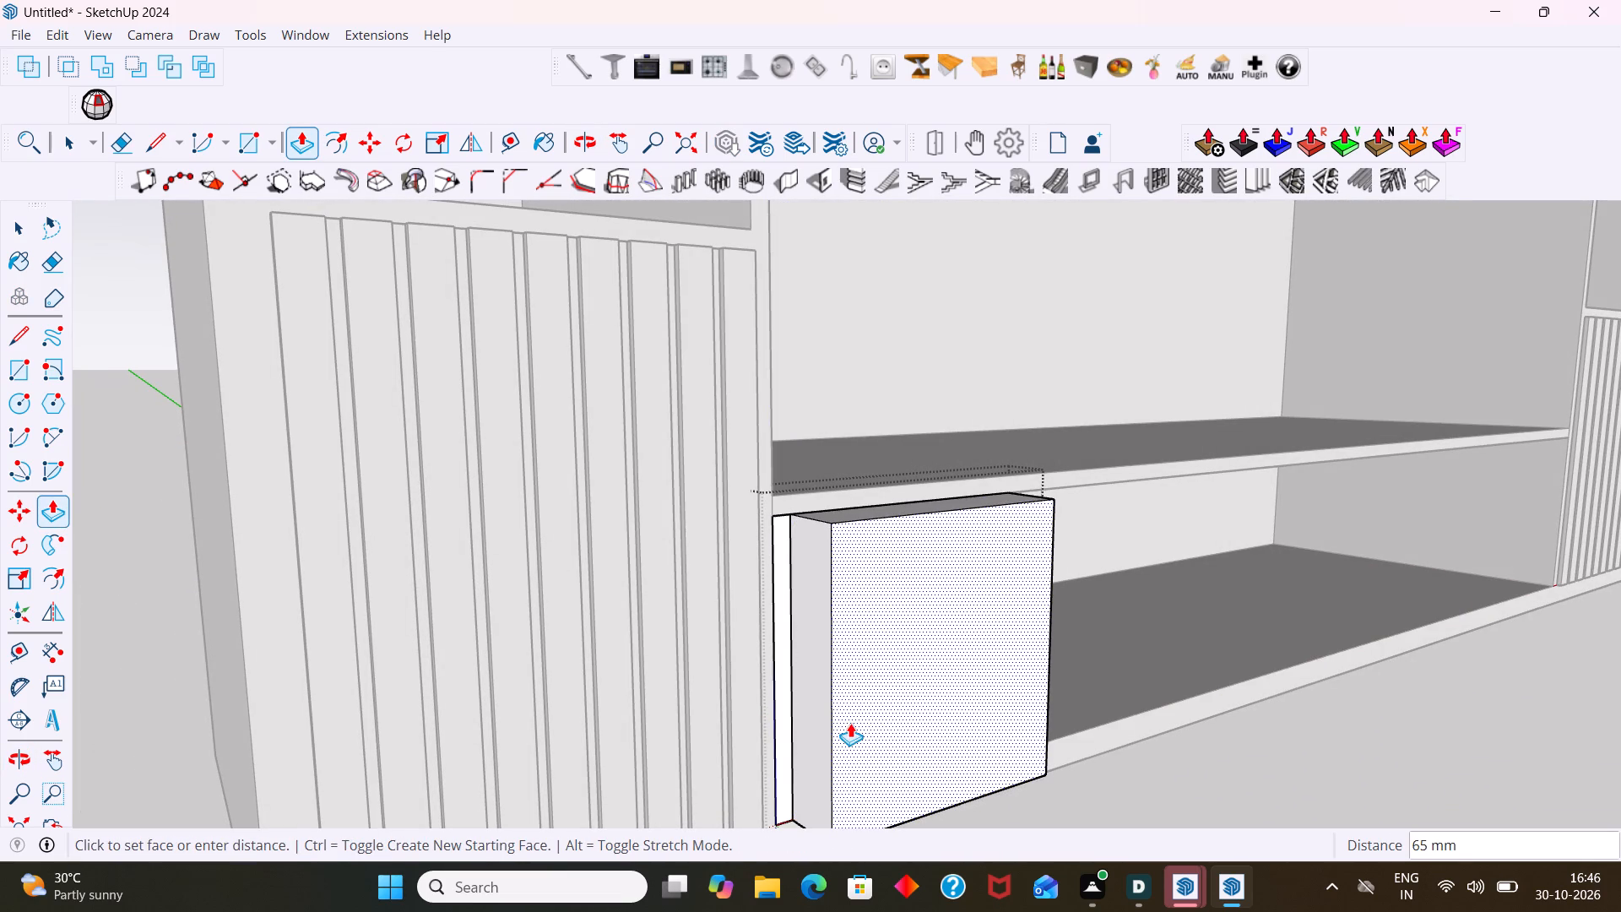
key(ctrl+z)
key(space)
Extrude the first louver strip, next to the left side compartment, outward by 2 mm.
double_click(810, 731)
click(806, 736)
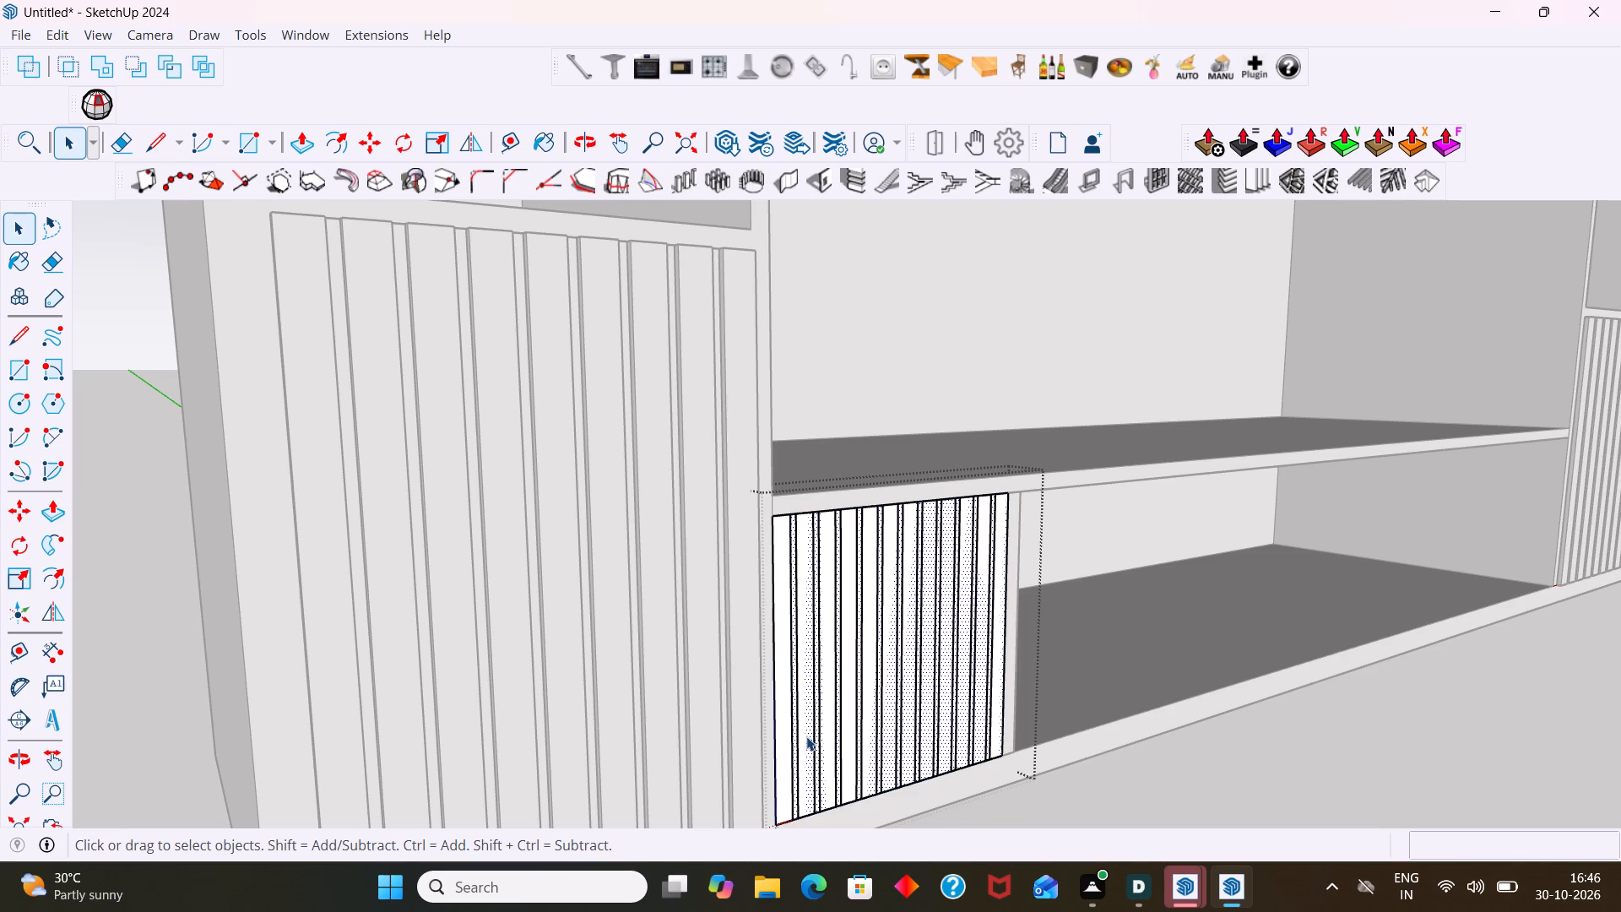
click(806, 736)
double_click(807, 738)
click(807, 741)
scroll(795, 718, up, 4)
double_click(777, 700)
click(781, 698)
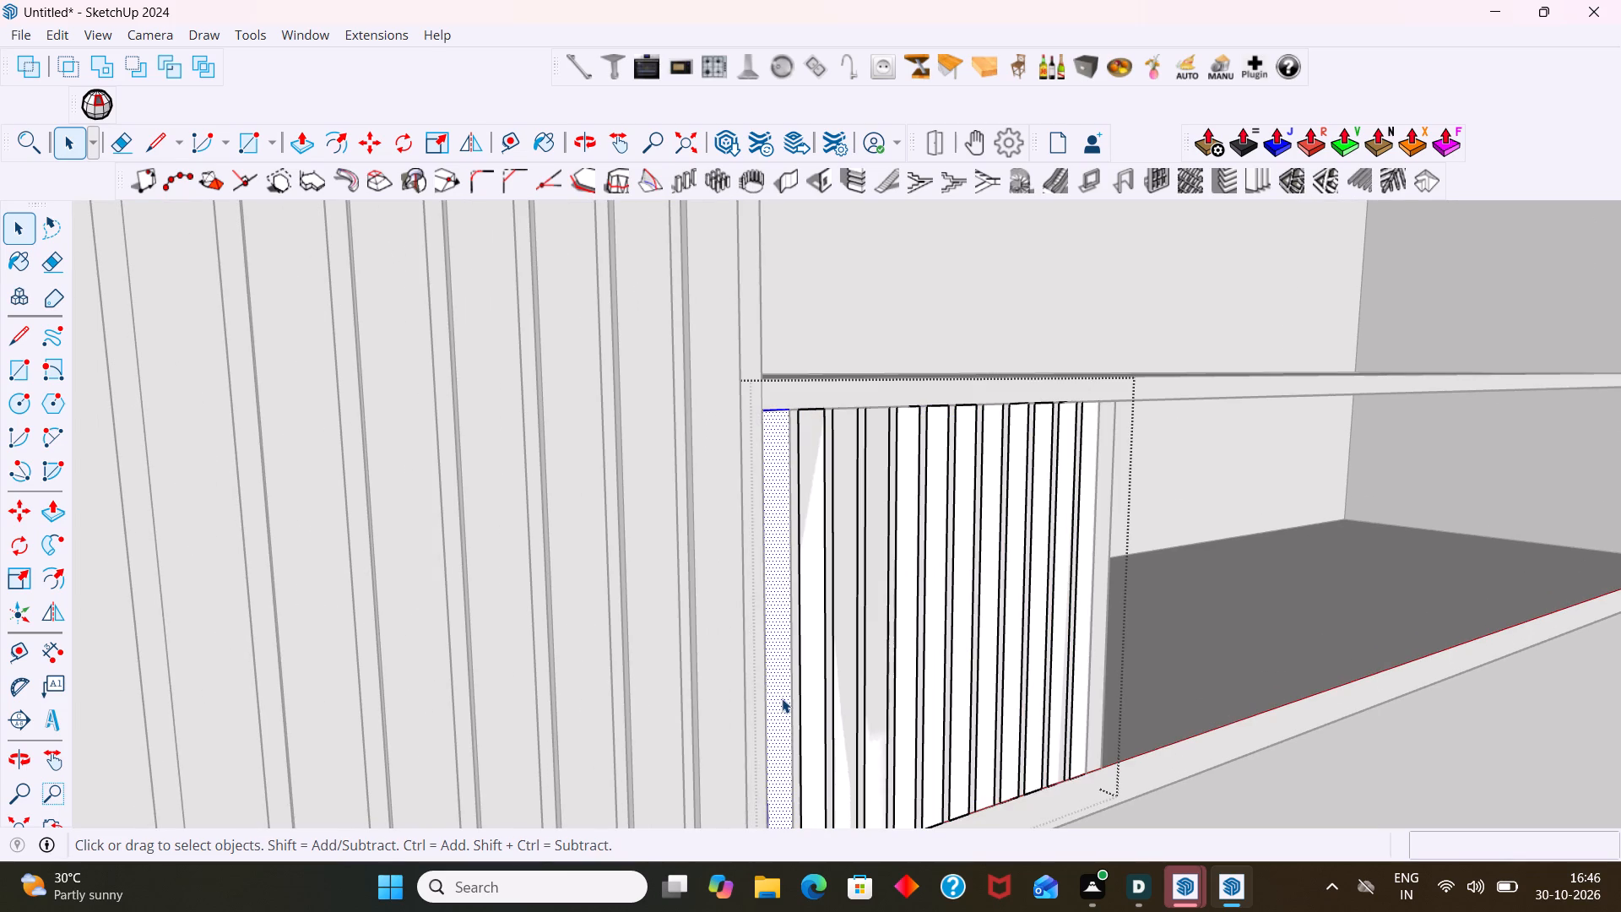
key(p)
click(782, 698)
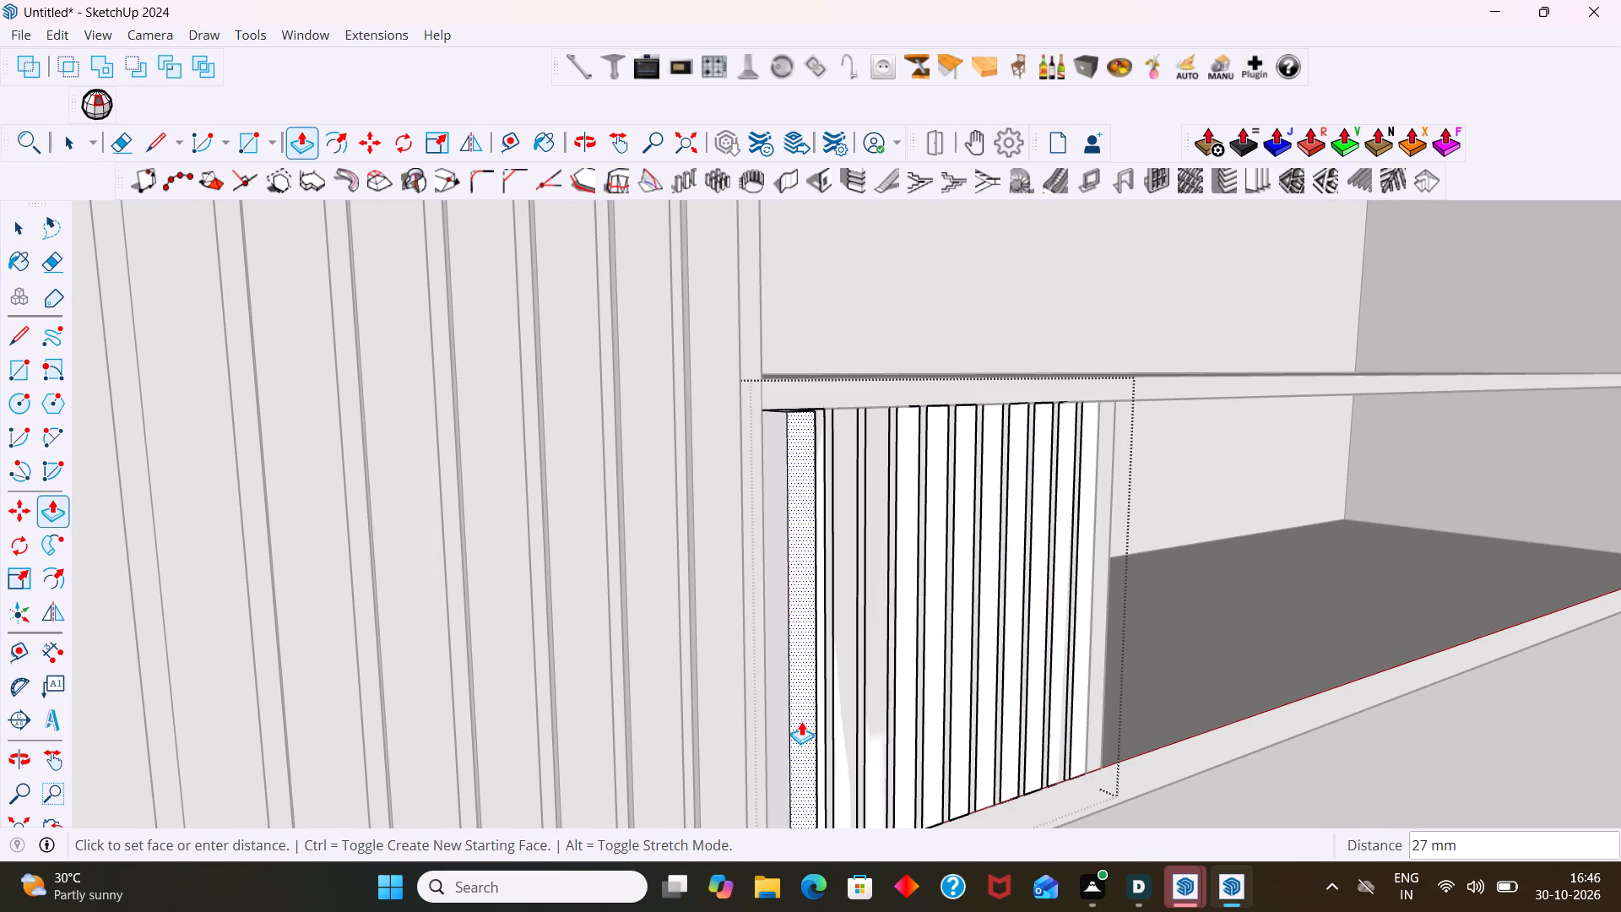
key(2)
key(Return)
Extrude the second to sixth louver strips on the small front panel outward by 2 mm, matching the first strip.
middle_drag(790, 546, 796, 734)
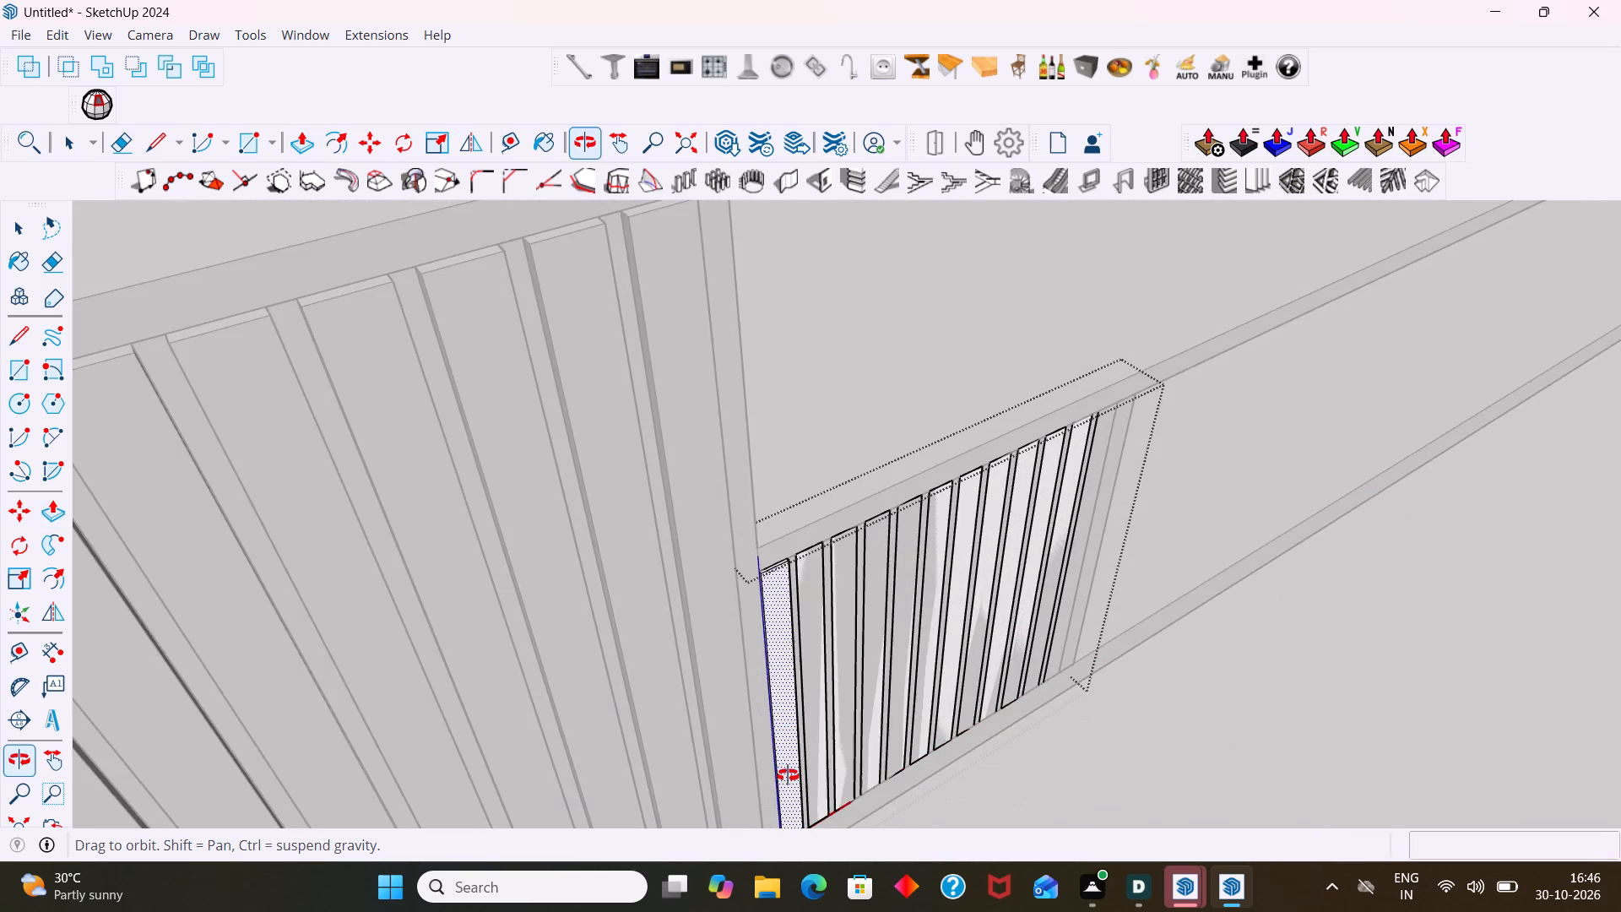
scroll(781, 526, up, 18)
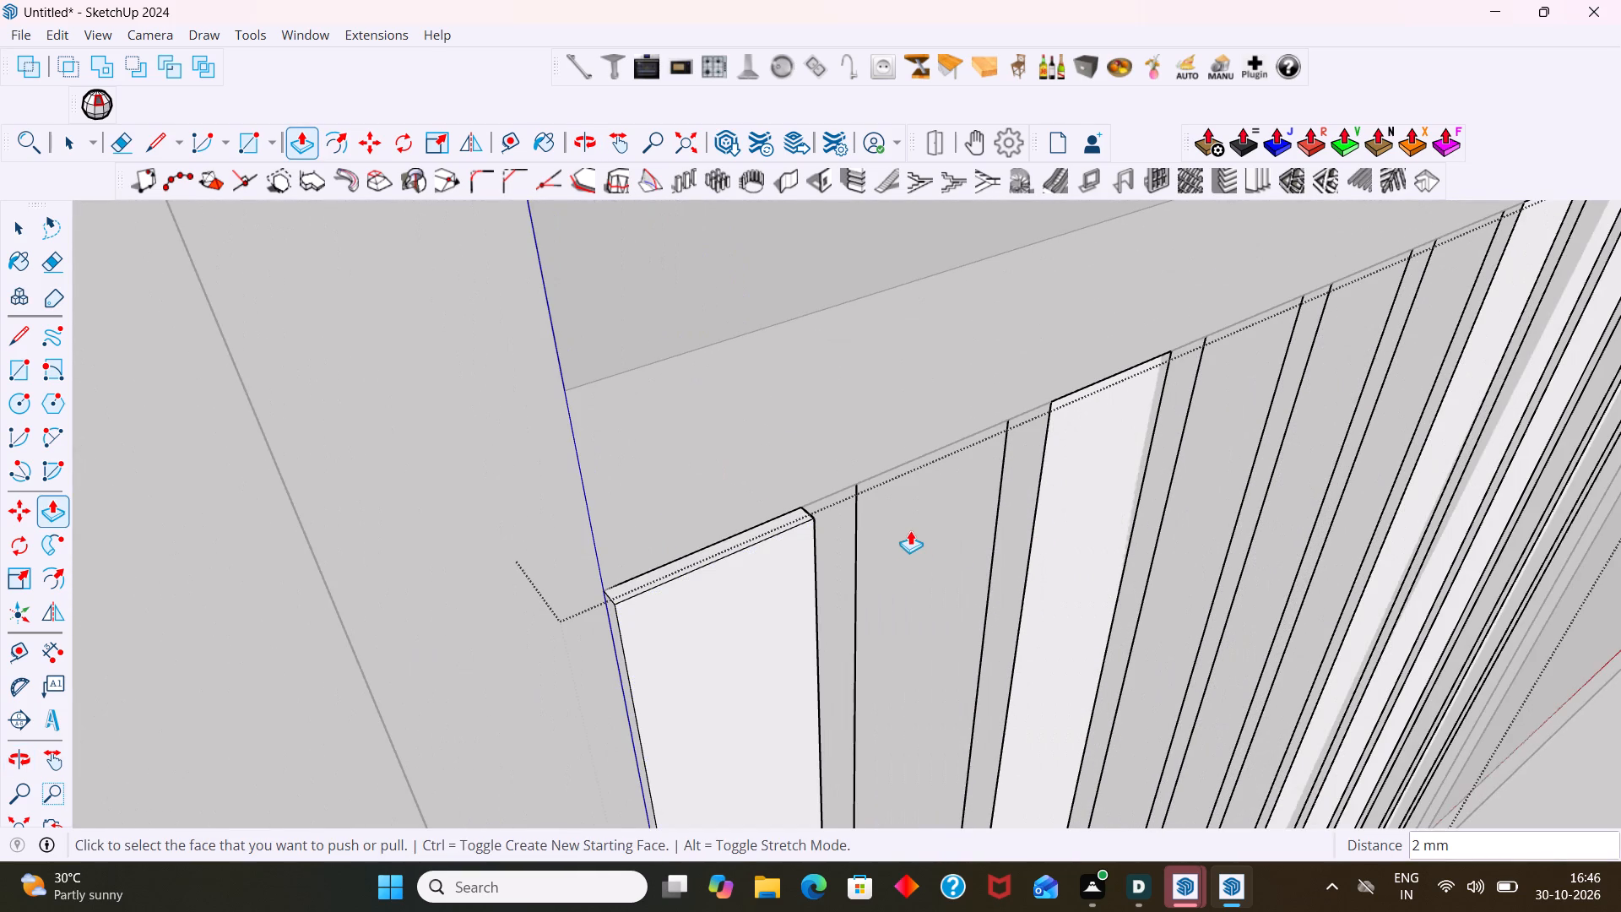
double_click(1095, 501)
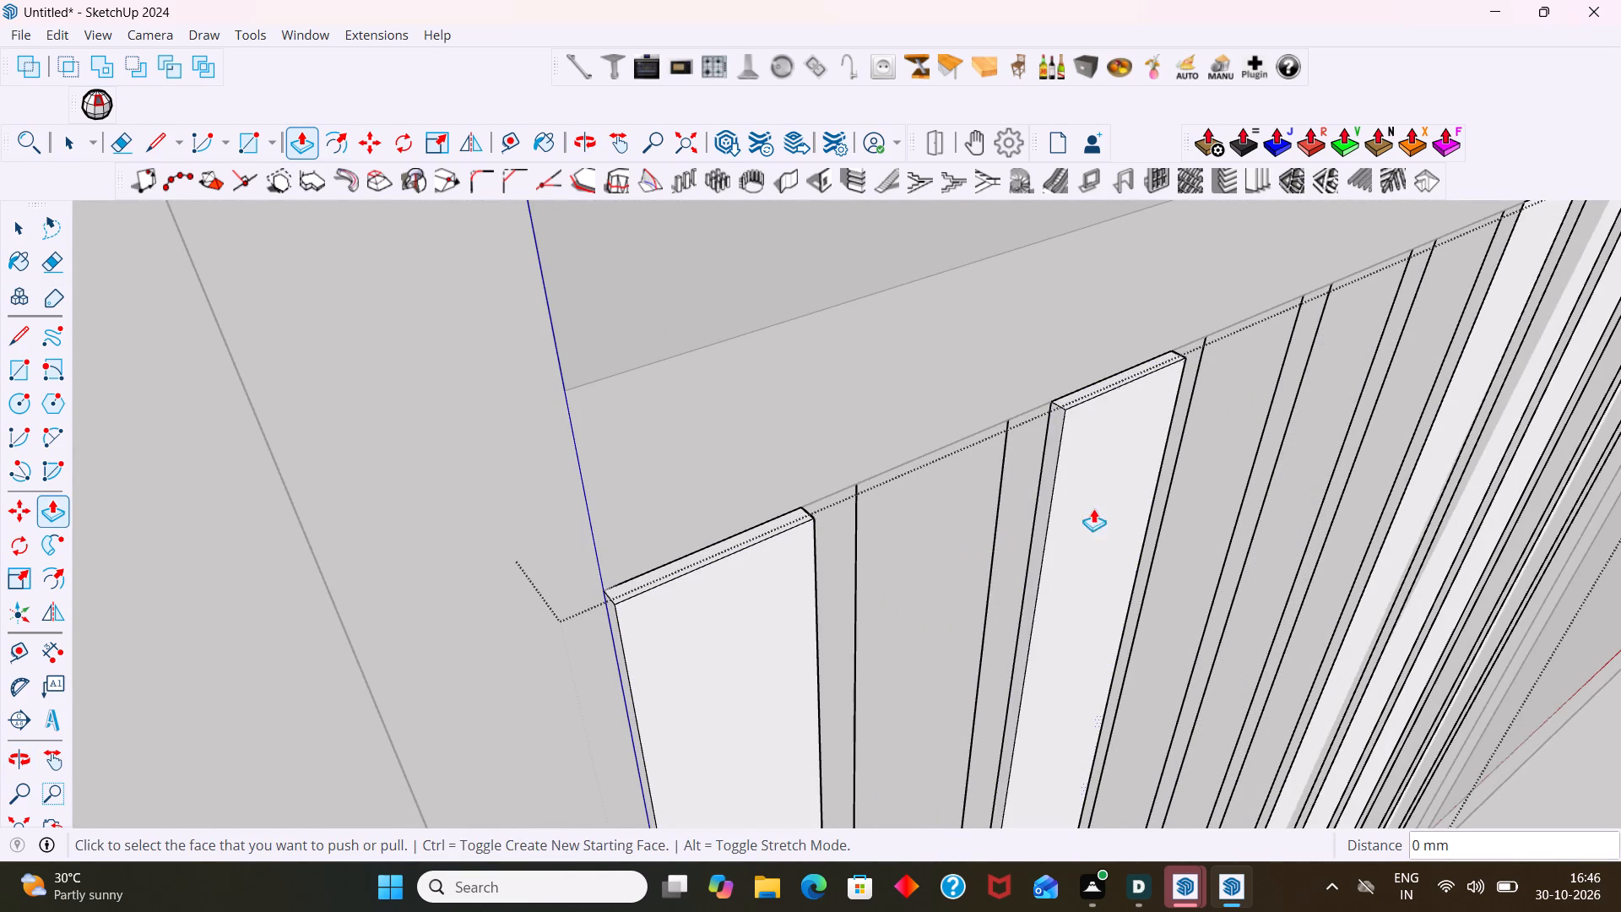
scroll(1447, 449, down, 6)
middle_drag(1477, 502, 1477, 500)
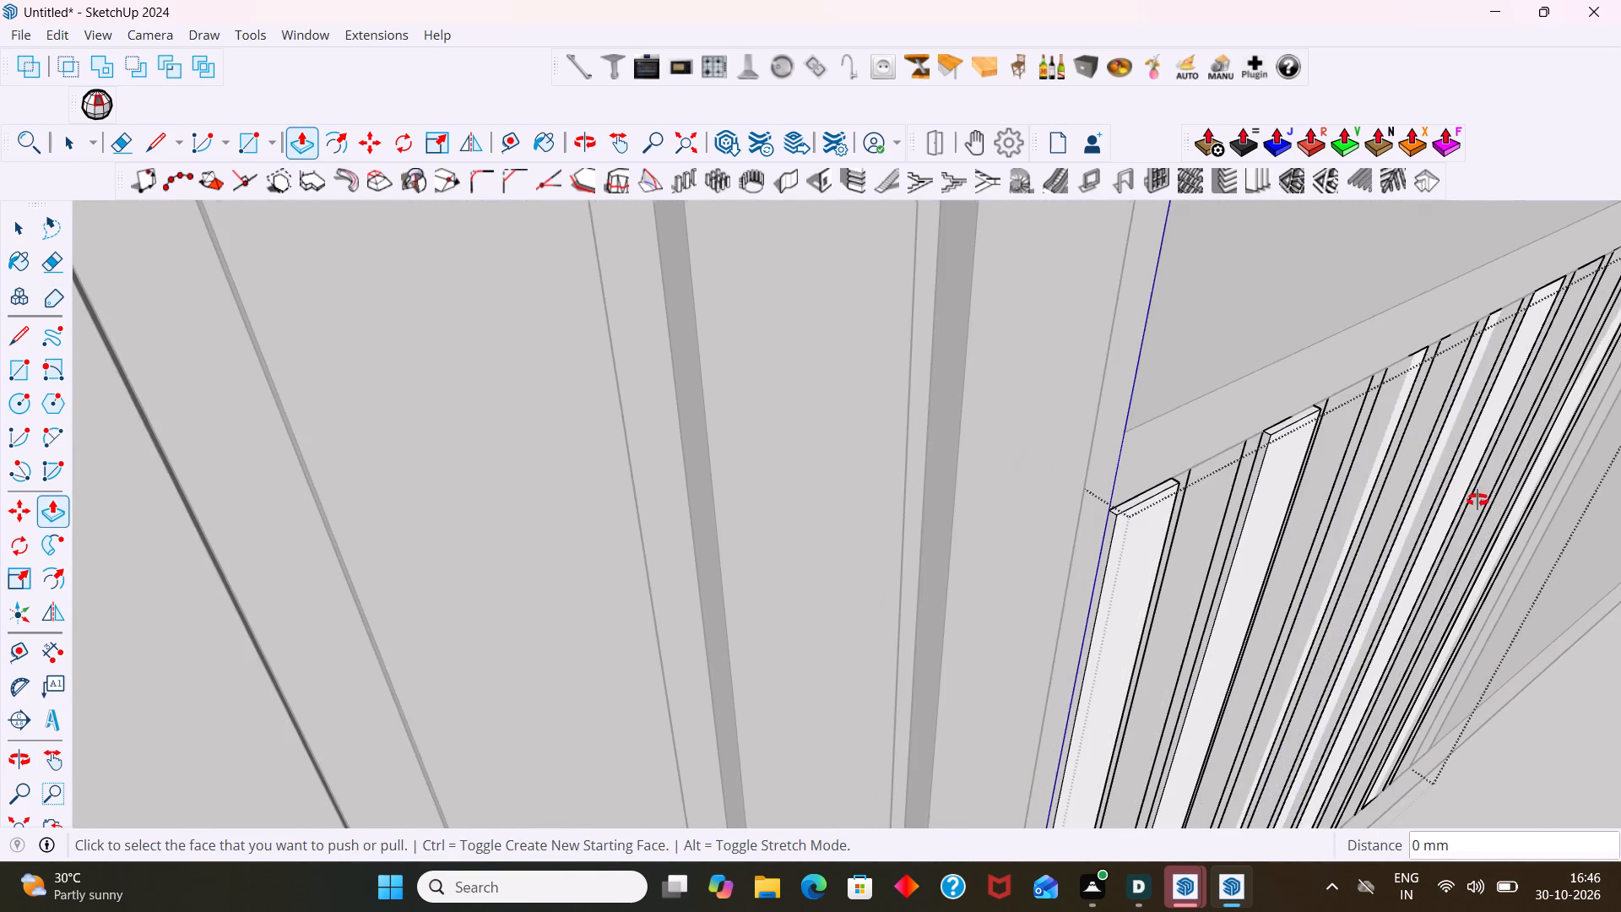
middle_drag(1477, 500, 1339, 418)
click(941, 429)
click(941, 429)
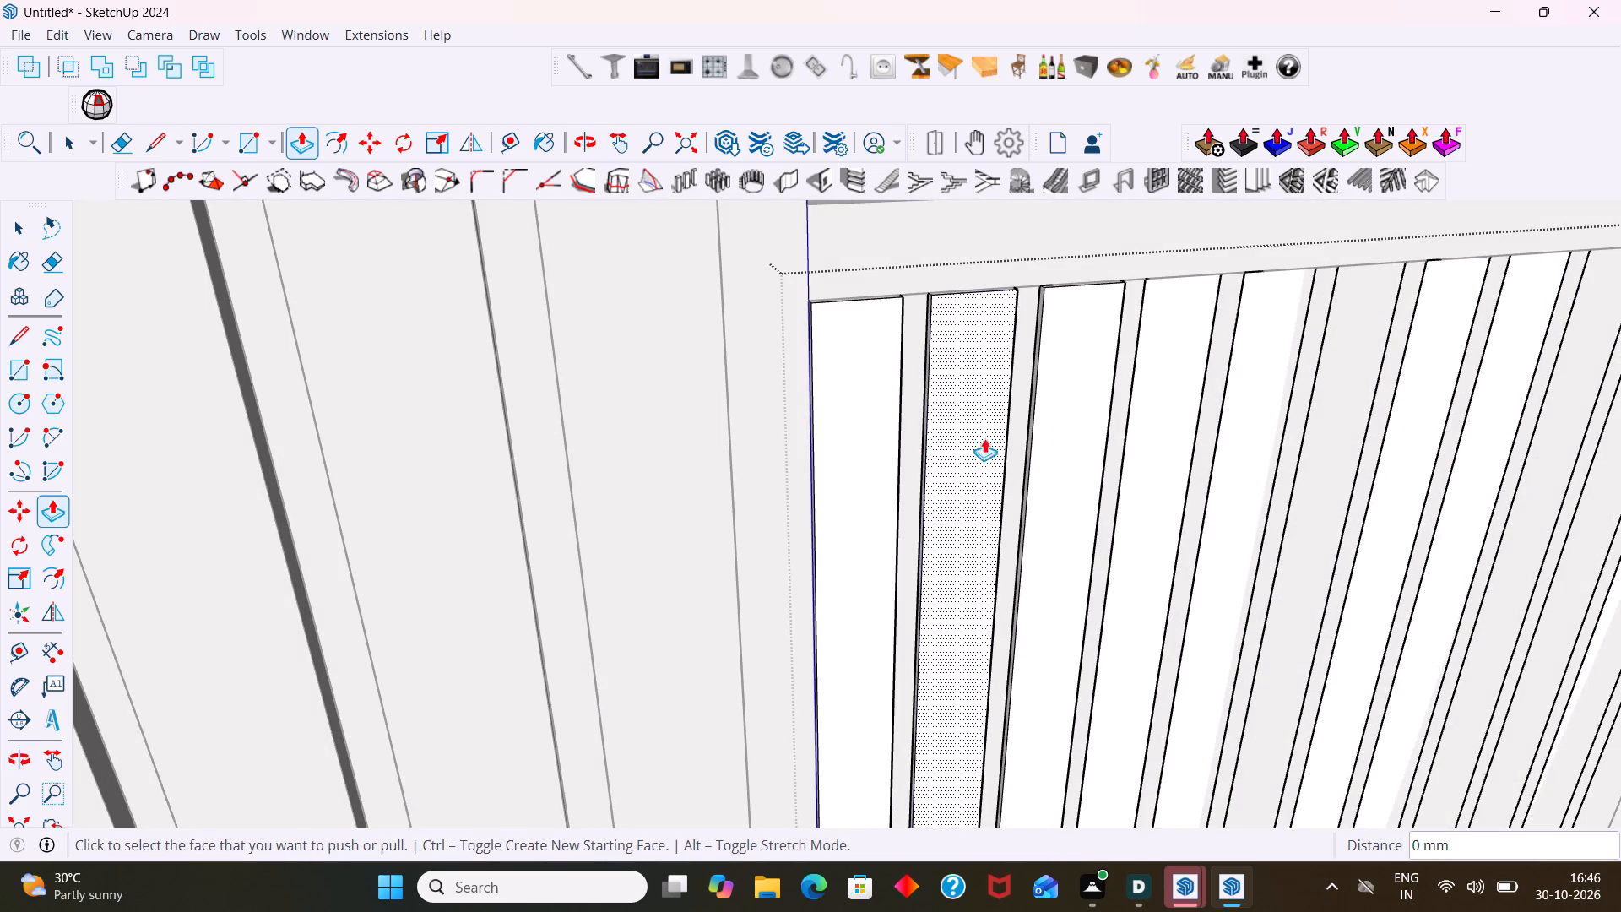
middle_drag(1045, 434, 1202, 578)
scroll(1060, 388, up, 2)
double_click(1049, 386)
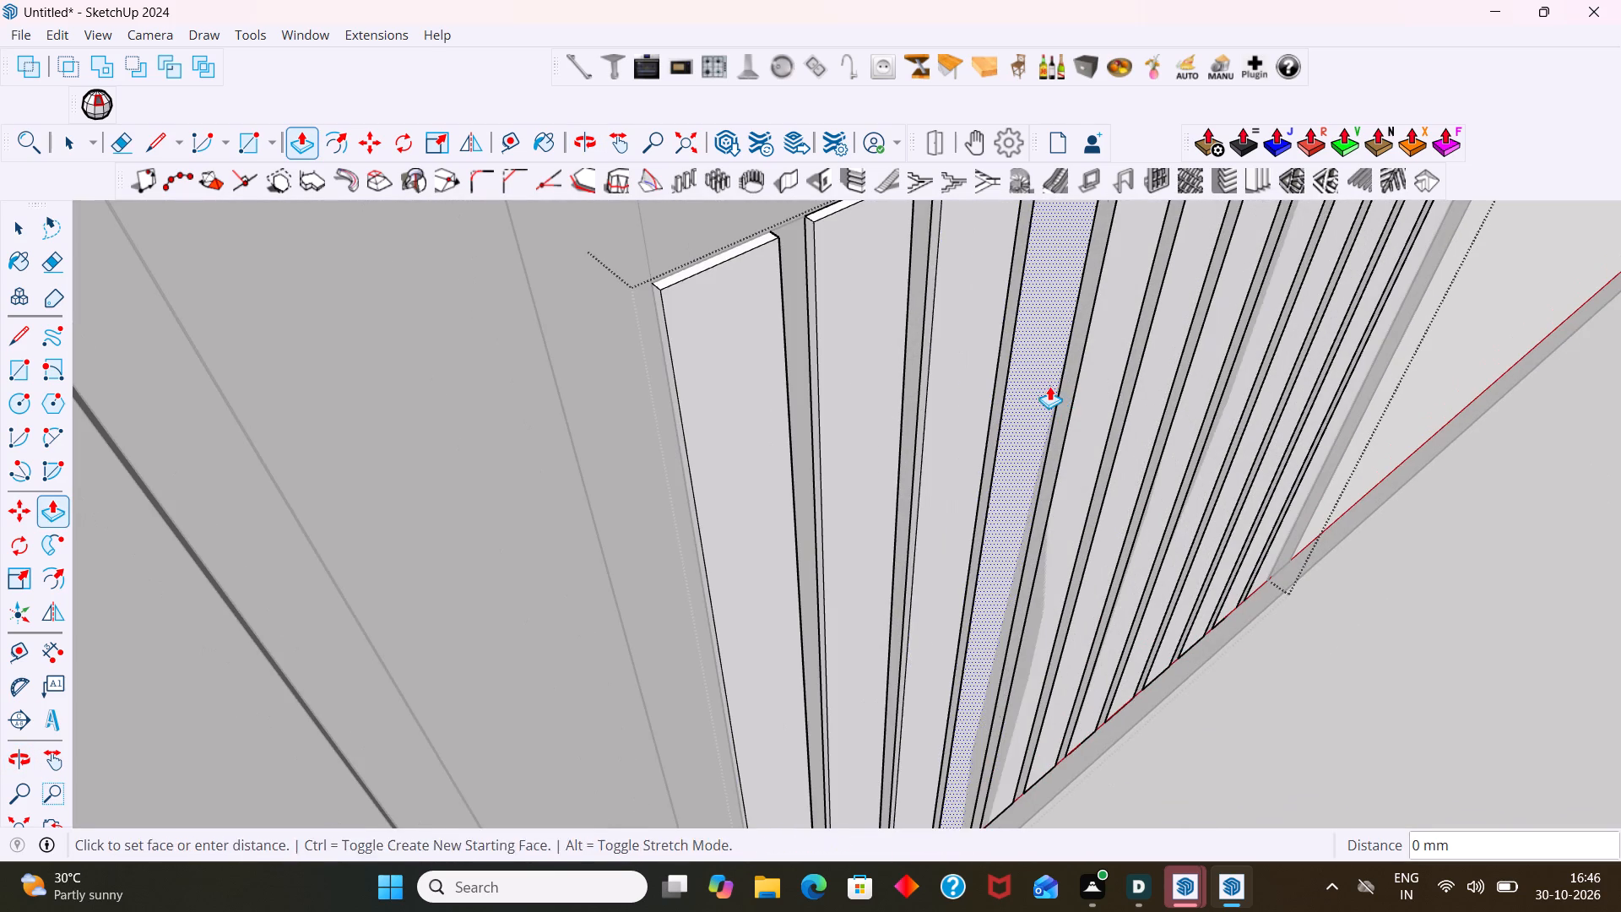
double_click(1151, 395)
scroll(1114, 413, down, 2)
middle_drag(1114, 419, 1147, 747)
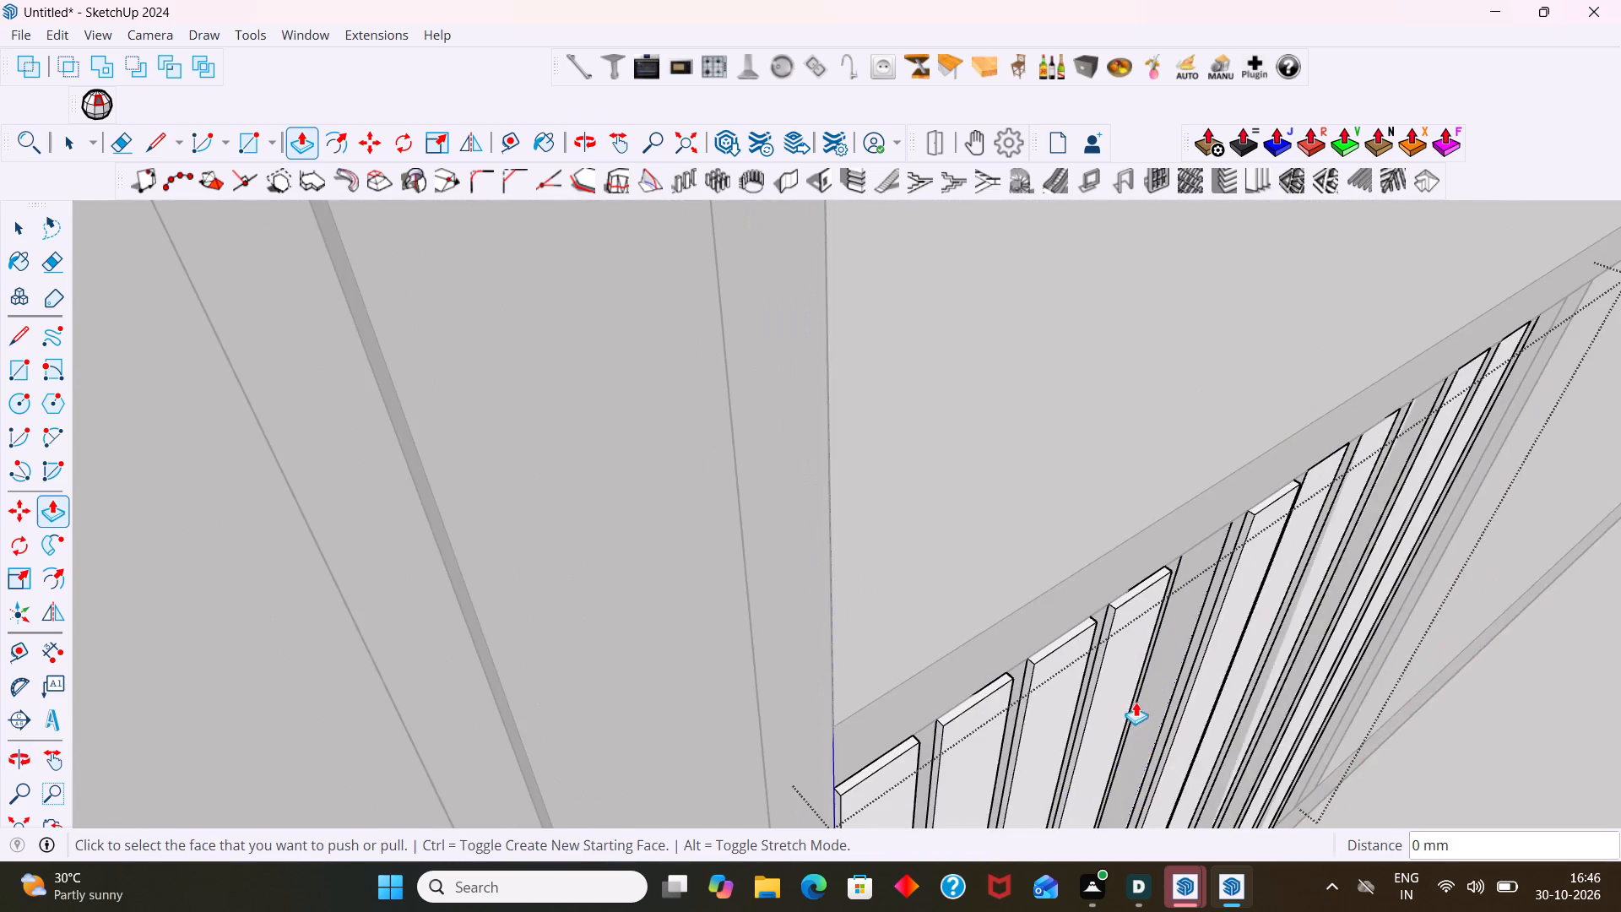
scroll(1133, 690, up, 5)
scroll(1196, 603, down, 5)
middle_drag(1195, 604, 1190, 591)
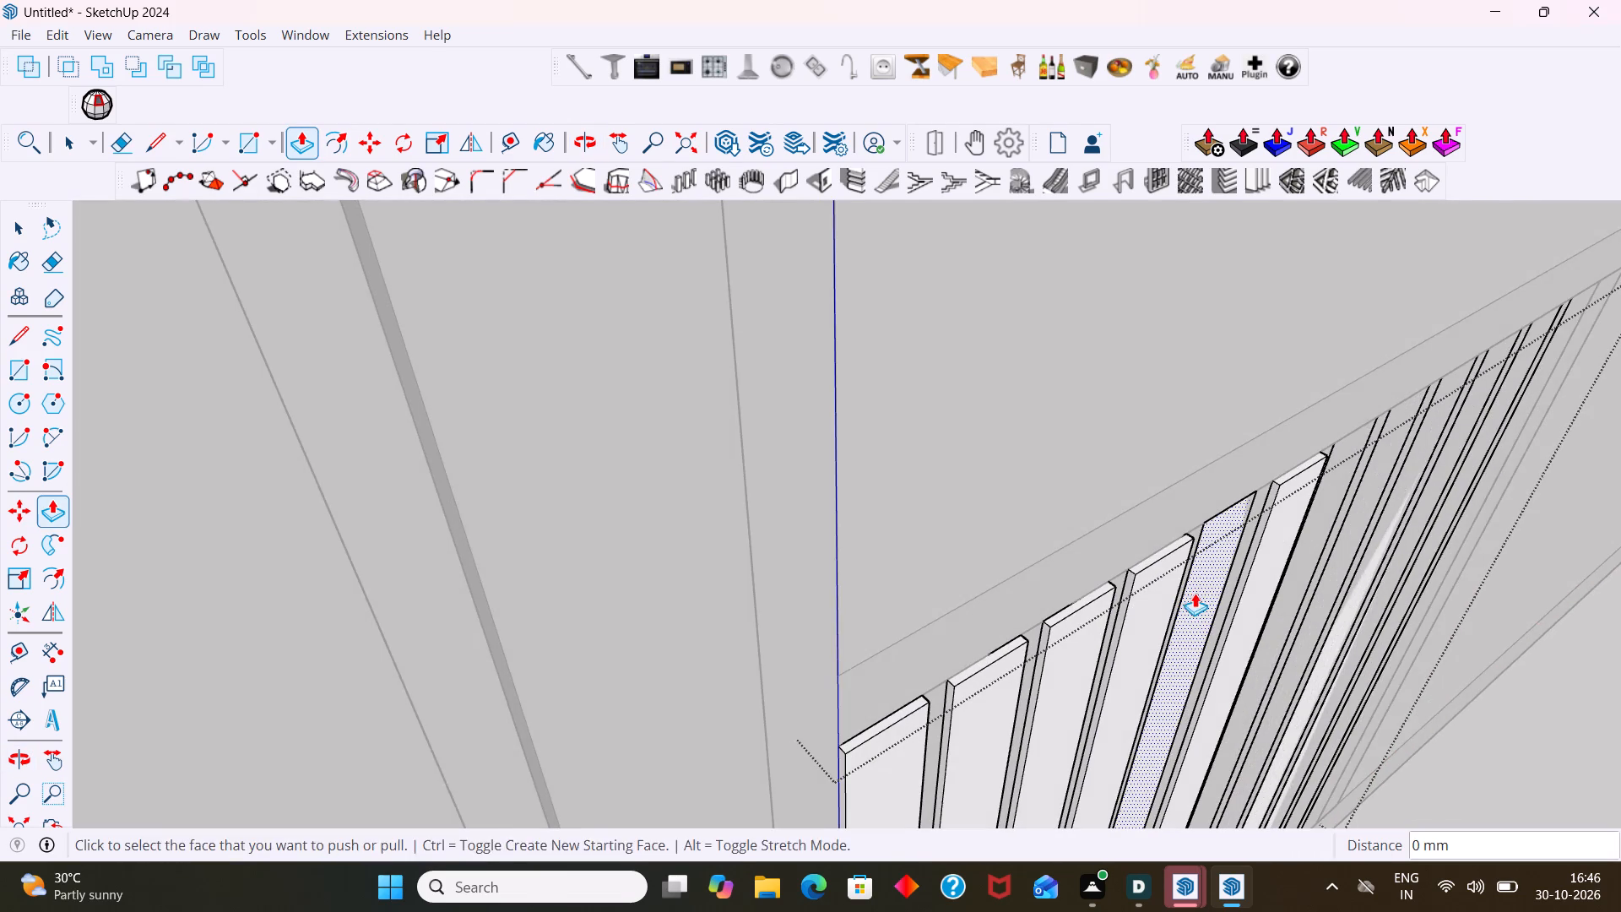
double_click(1195, 593)
Extrude the remaining six louver strips, up to the panel's far edge, outward by the same 2 mm.
scroll(1211, 598, down, 6)
shift+middle_drag(1231, 629, 848, 517)
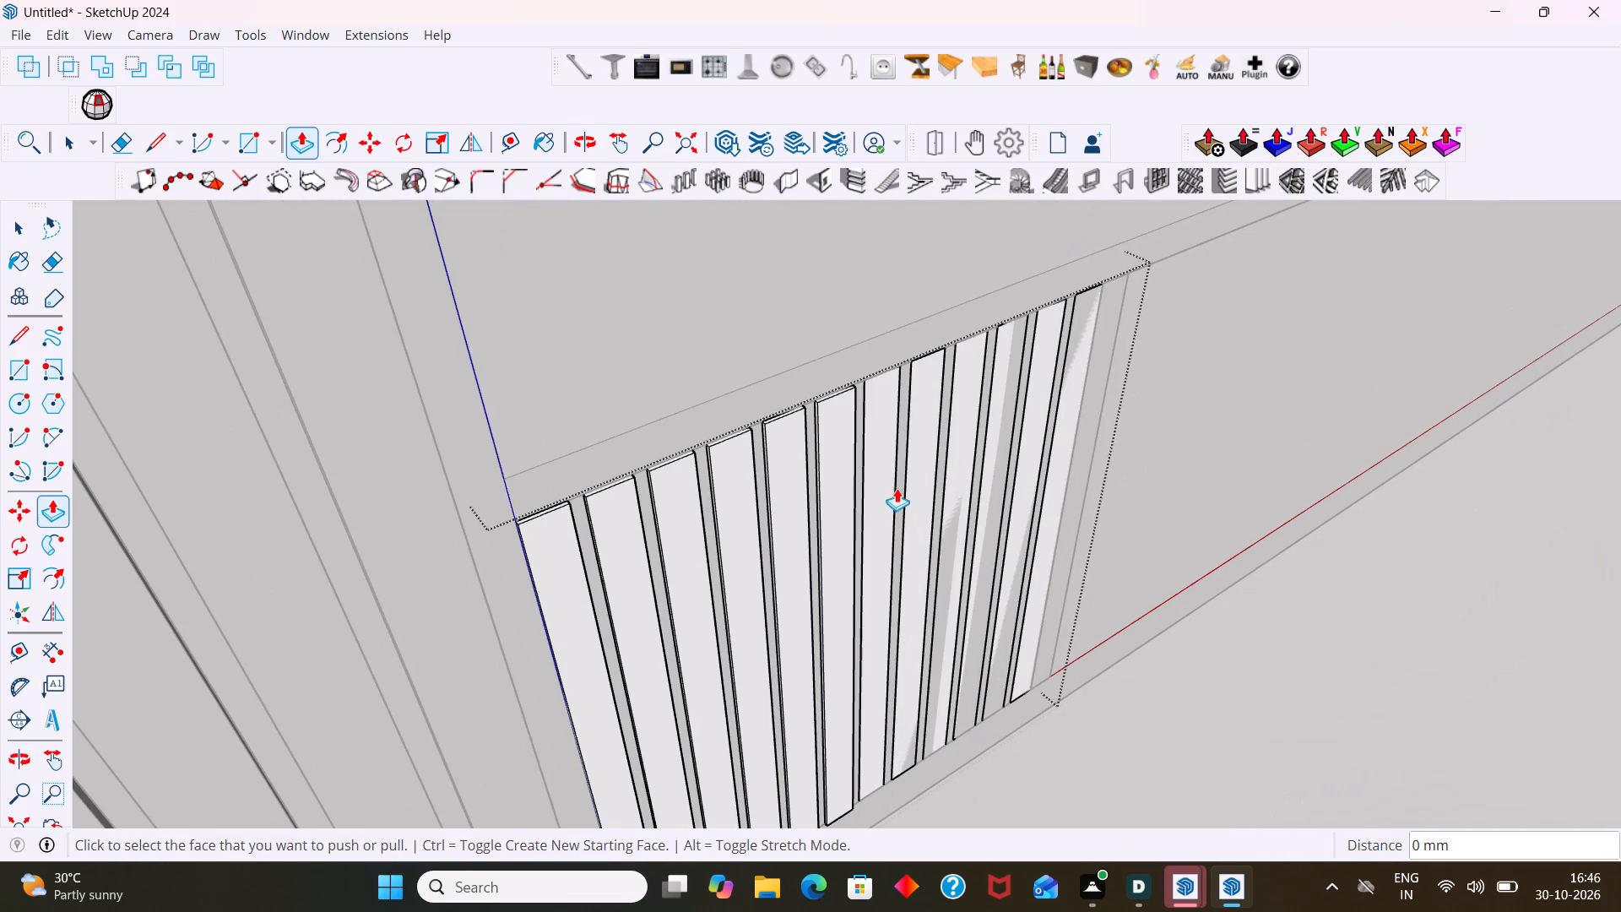
double_click(1072, 424)
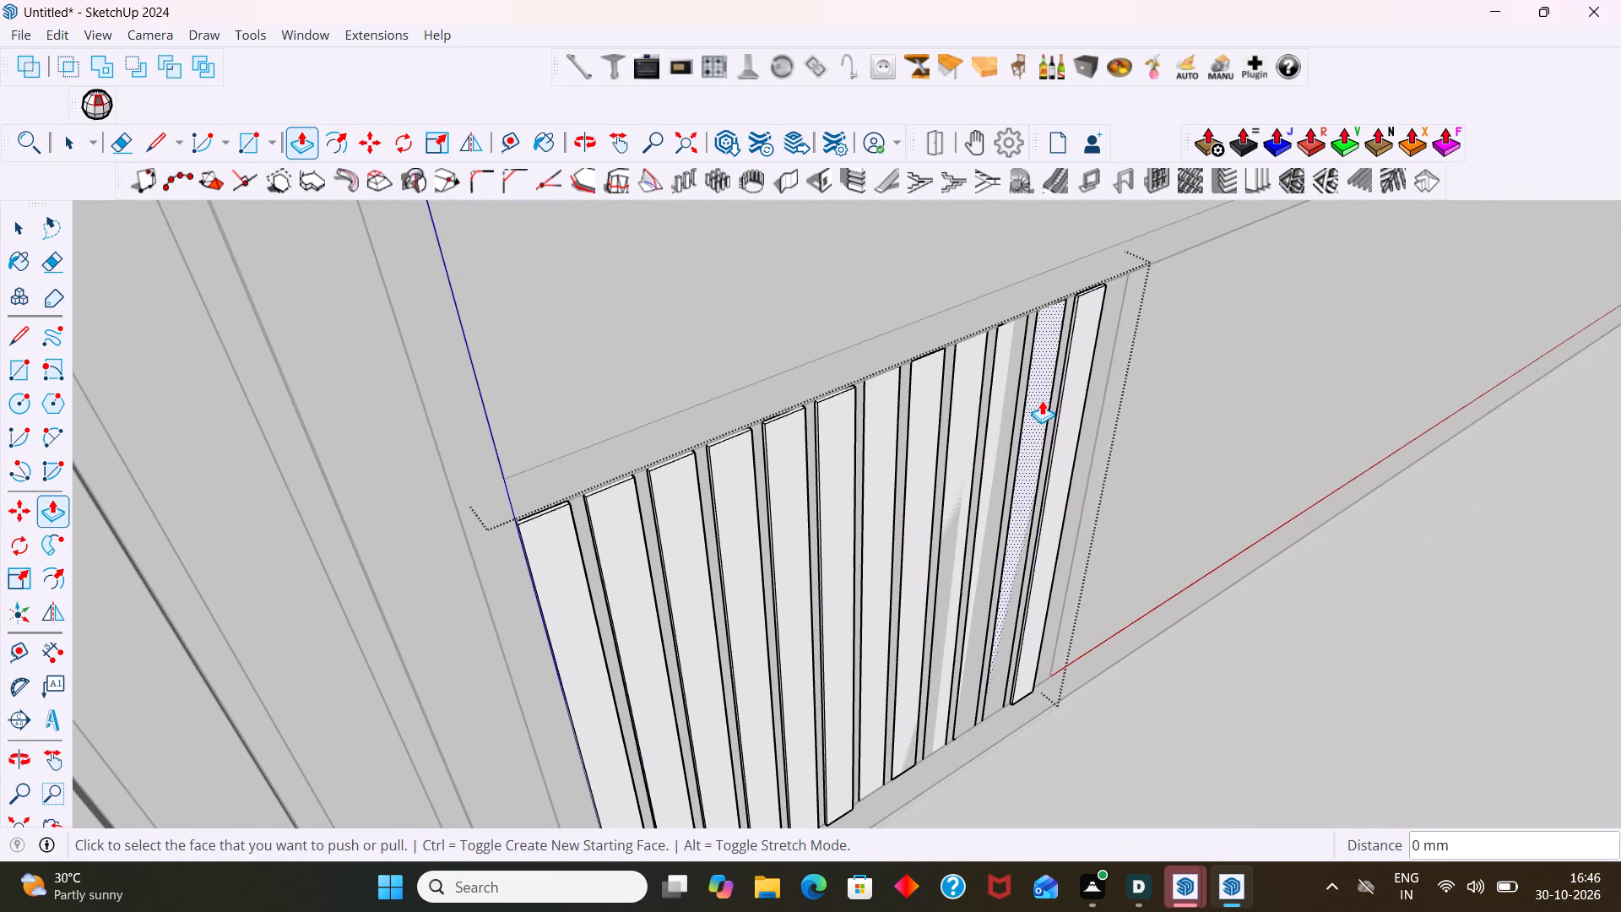
double_click(1044, 397)
double_click(1003, 405)
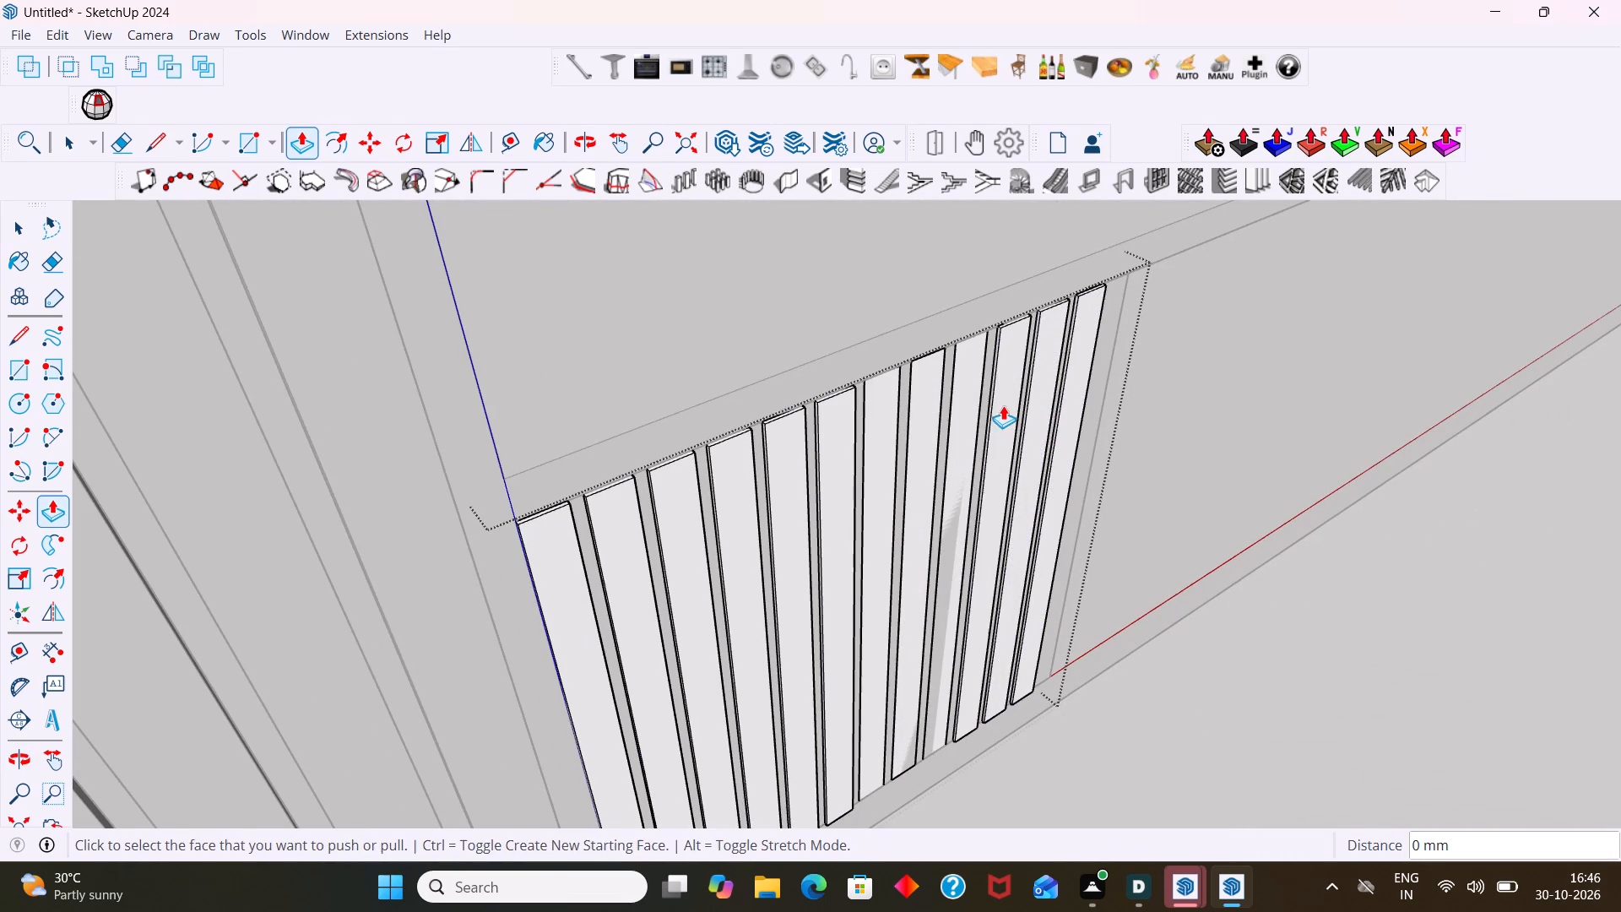
double_click(967, 411)
double_click(924, 420)
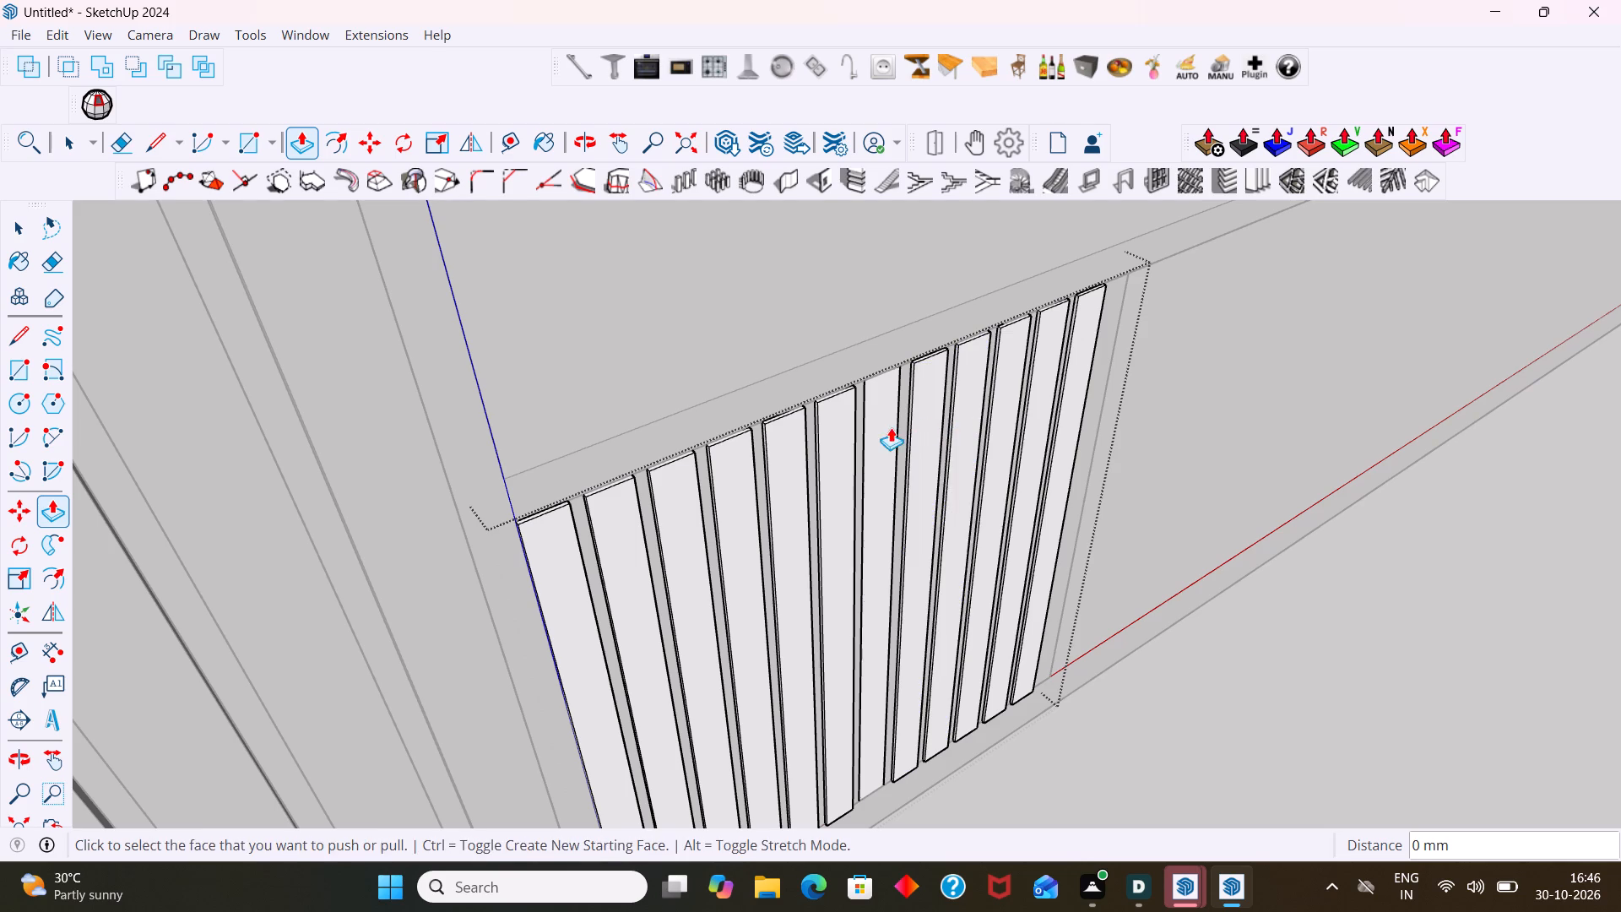
double_click(883, 432)
Examine the small louvered front from several angles to check that every strip is raised.
scroll(884, 438, down, 2)
middle_drag(898, 470, 1044, 574)
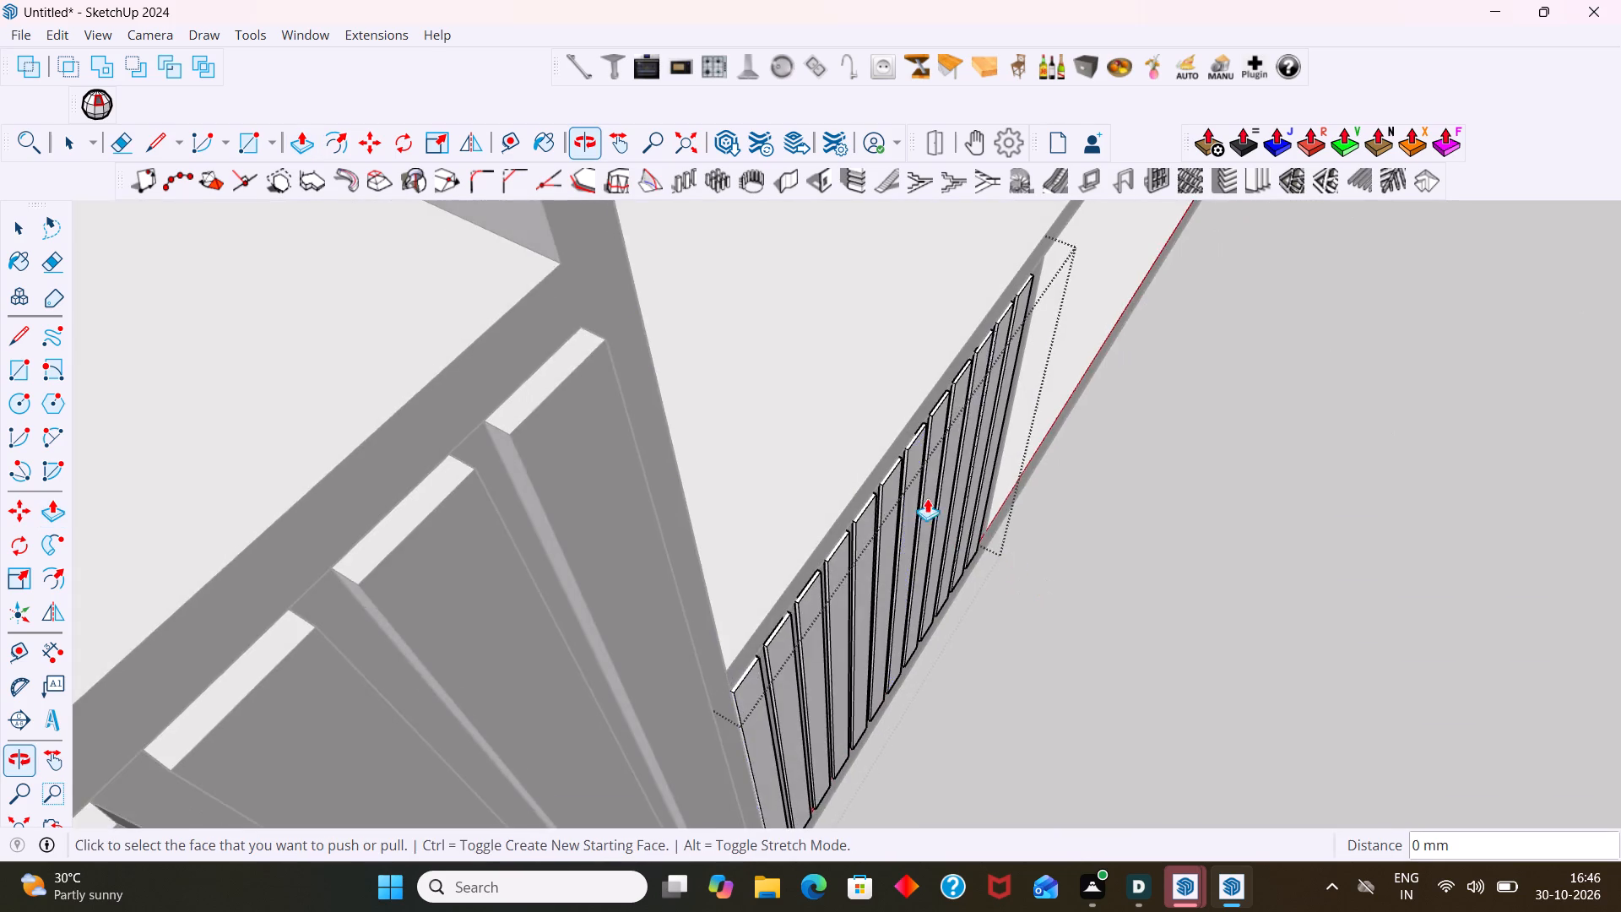
scroll(911, 468, up, 10)
scroll(917, 453, down, 12)
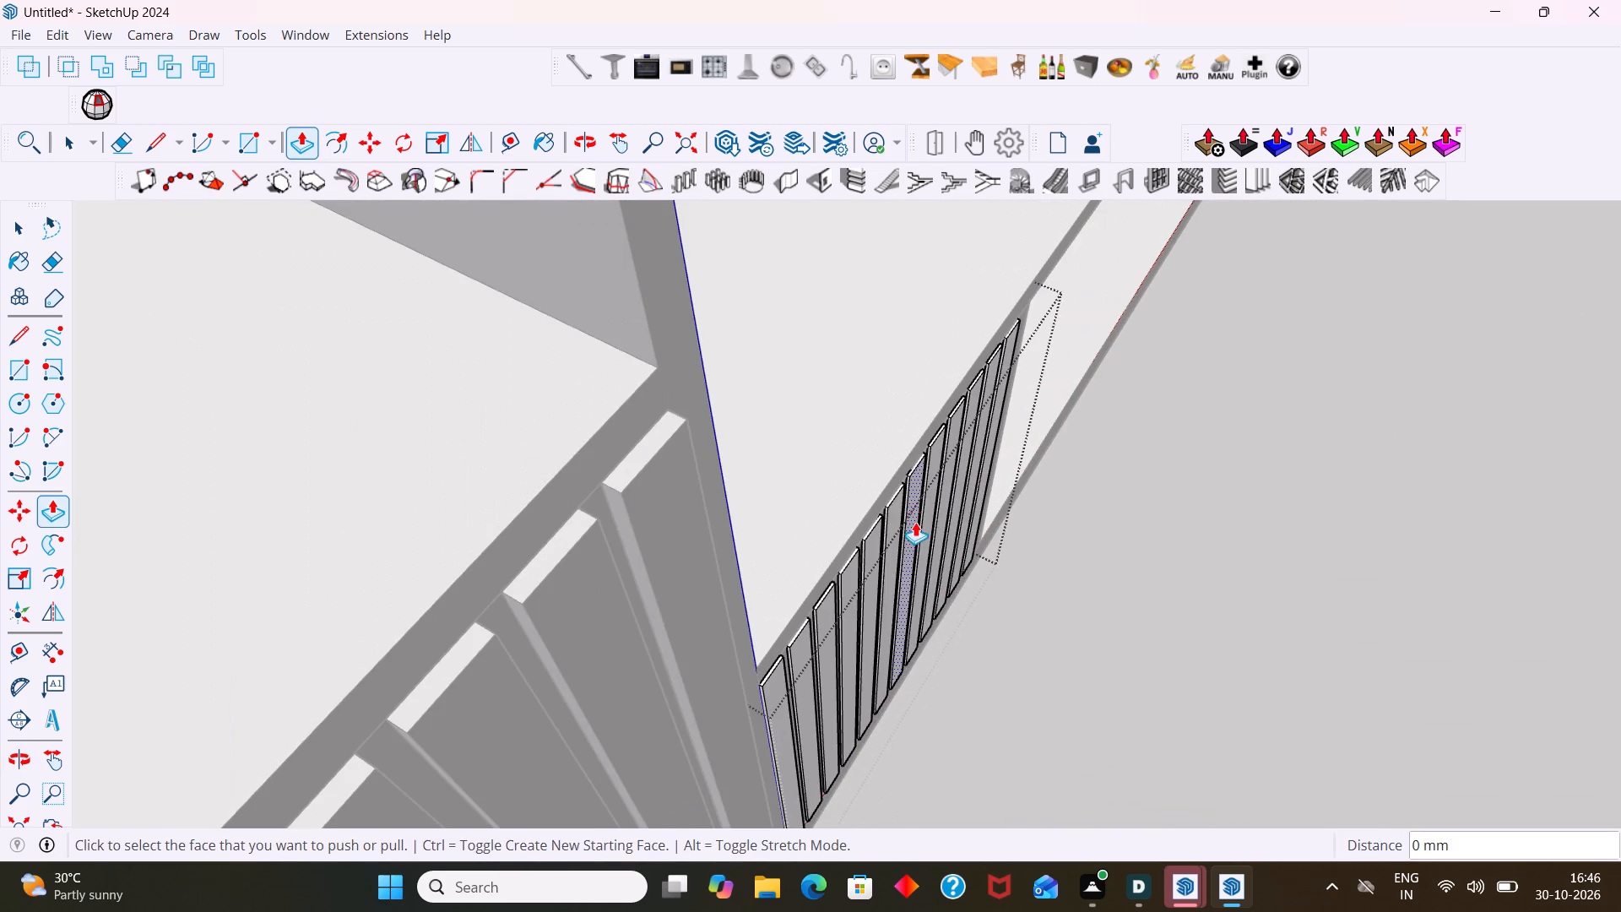
middle_drag(915, 522, 730, 537)
scroll(805, 487, up, 12)
scroll(818, 476, down, 2)
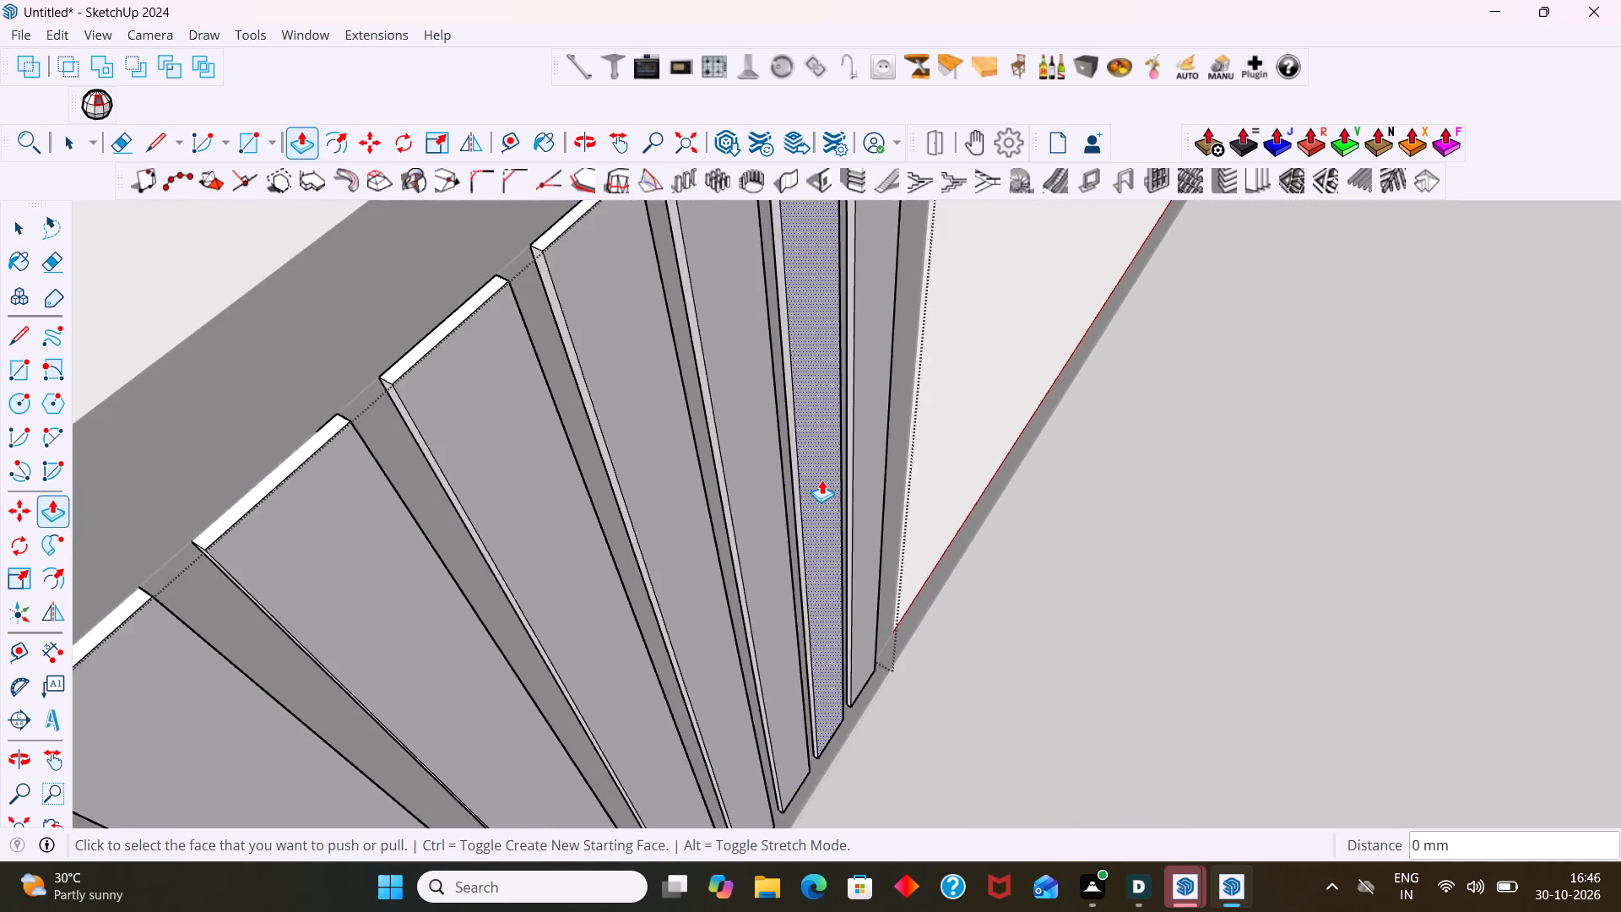
scroll(821, 480, down, 10)
middle_drag(741, 625, 688, 551)
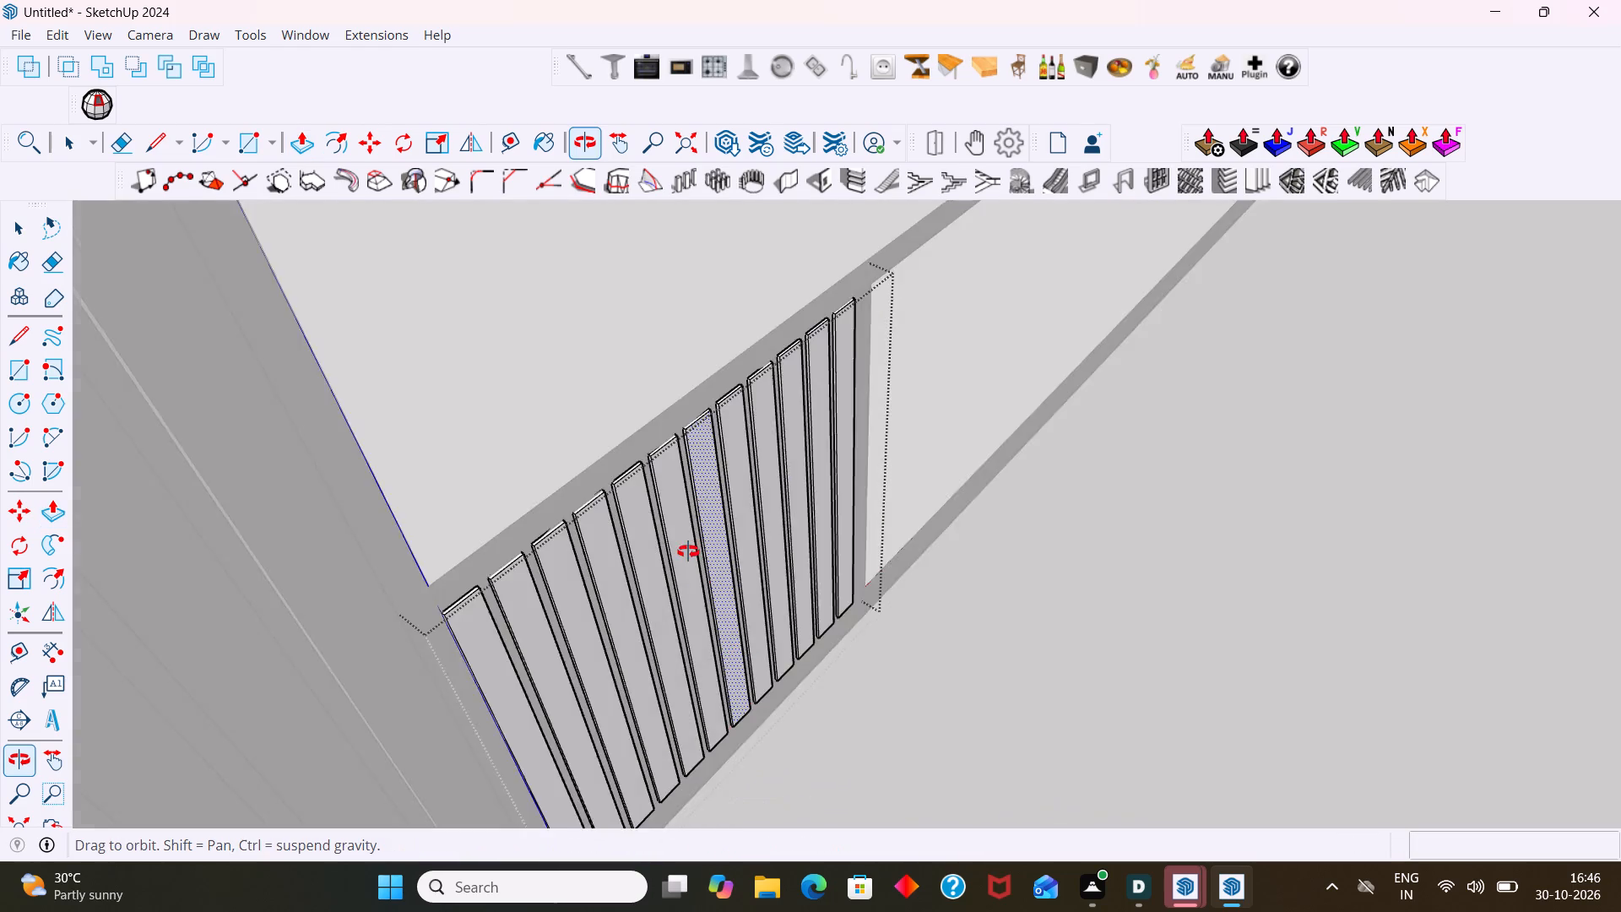
middle_drag(688, 551, 370, 632)
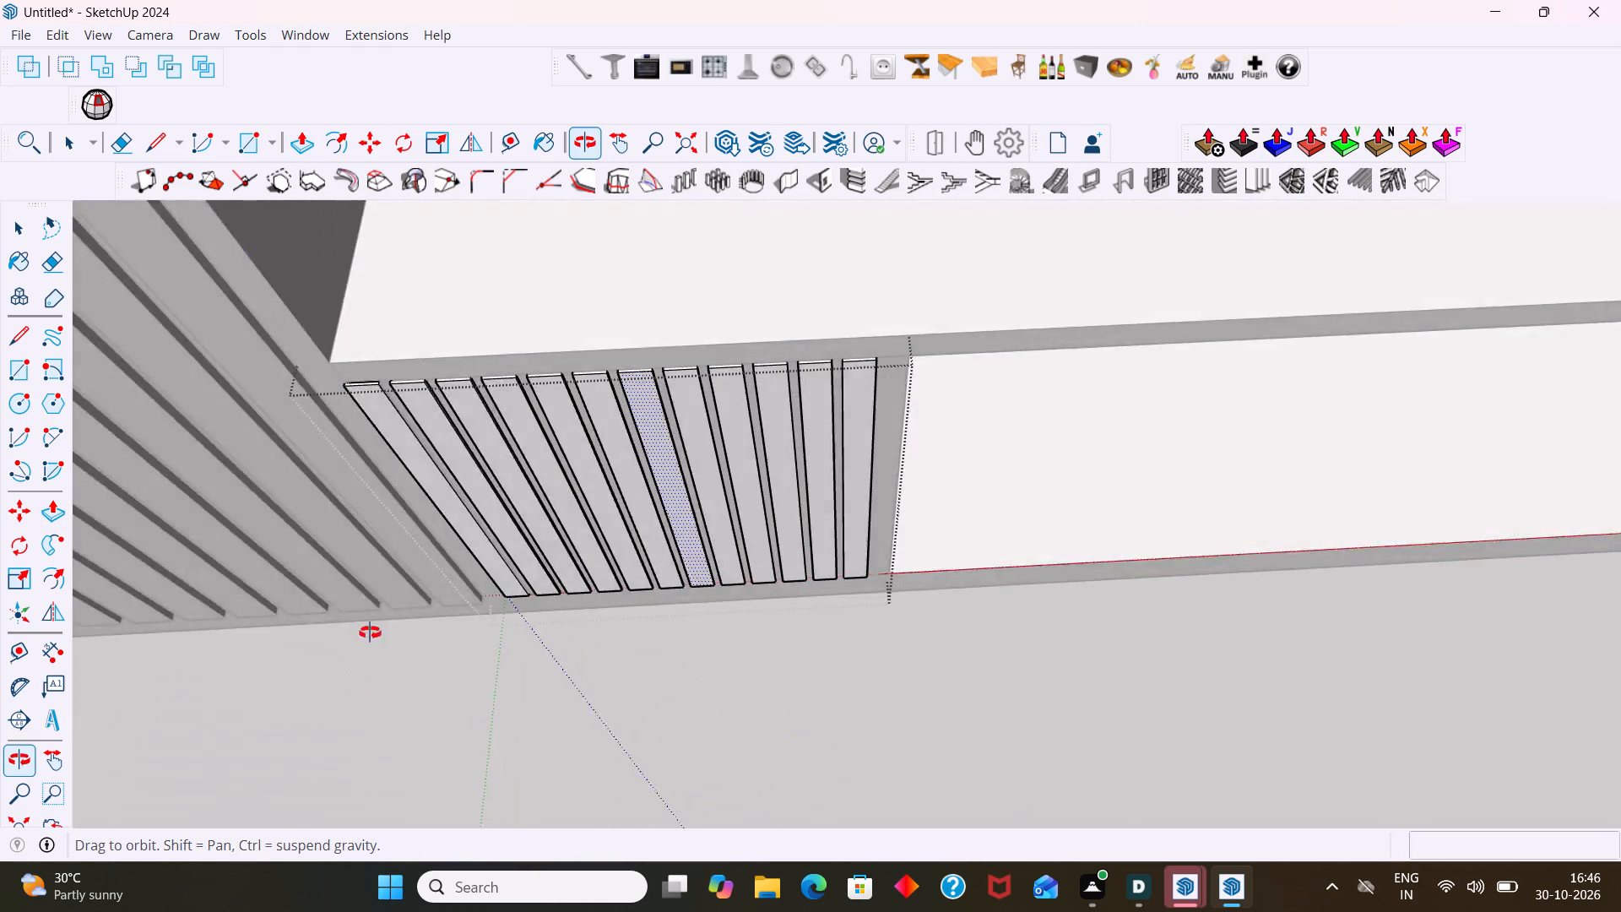
middle_drag(370, 632, 383, 595)
middle_drag(372, 437, 465, 425)
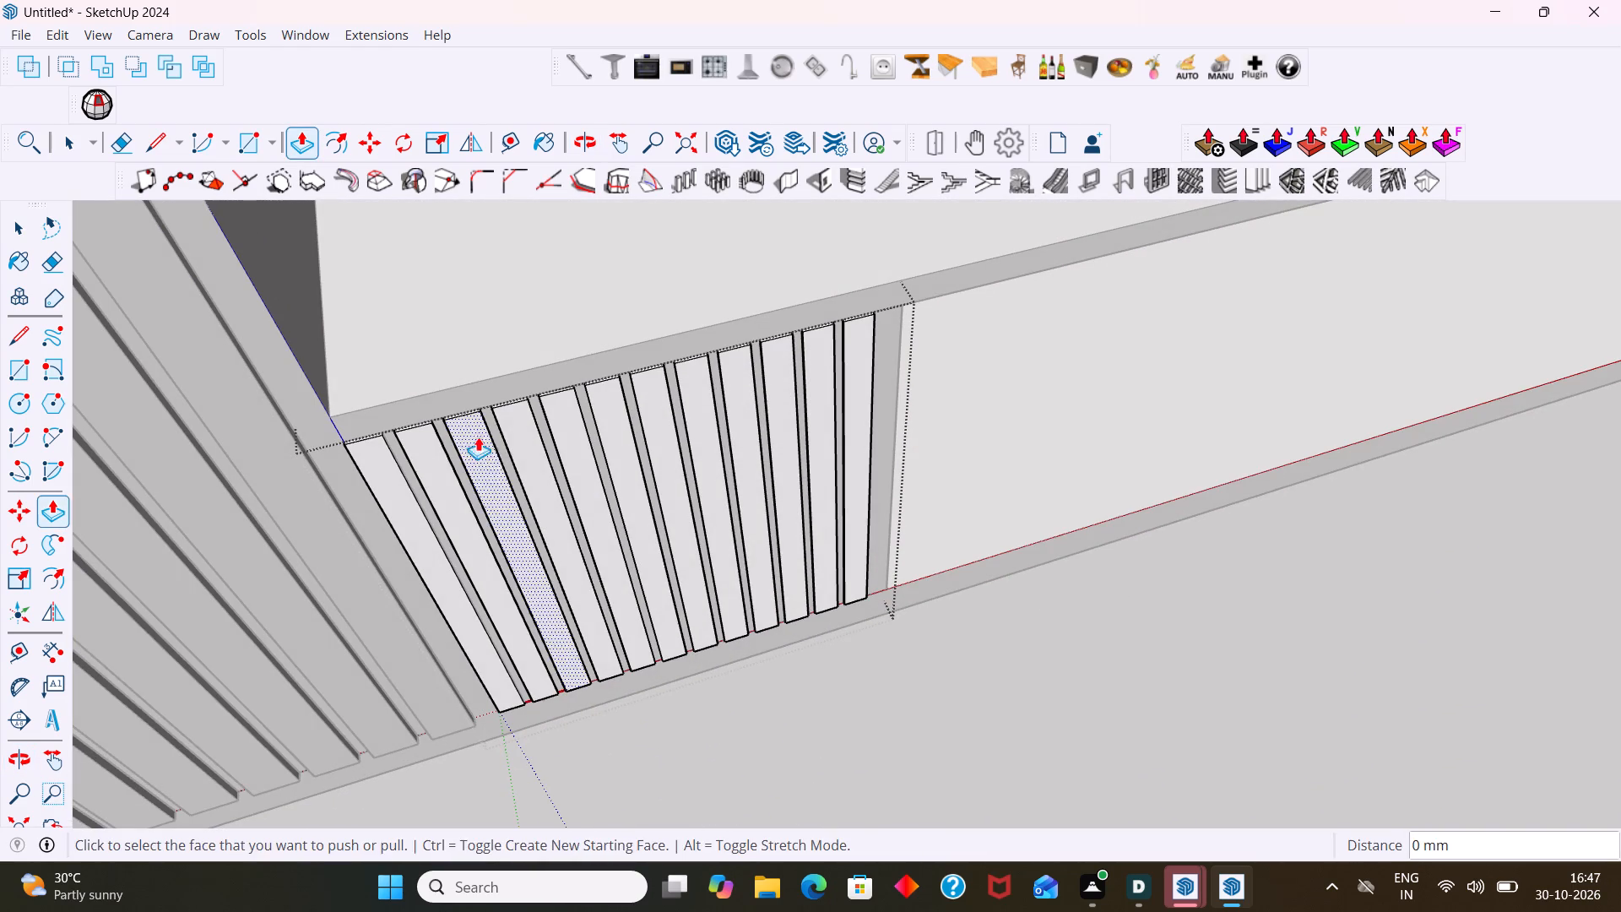
Leave the editing of the small louvered front panel and clear the selection.
key(space)
click(1104, 731)
scroll(987, 638, down, 9)
middle_drag(962, 575, 780, 459)
click(963, 688)
Examine the louvered fronts close up and the whole unit from several angles.
scroll(860, 558, up, 2)
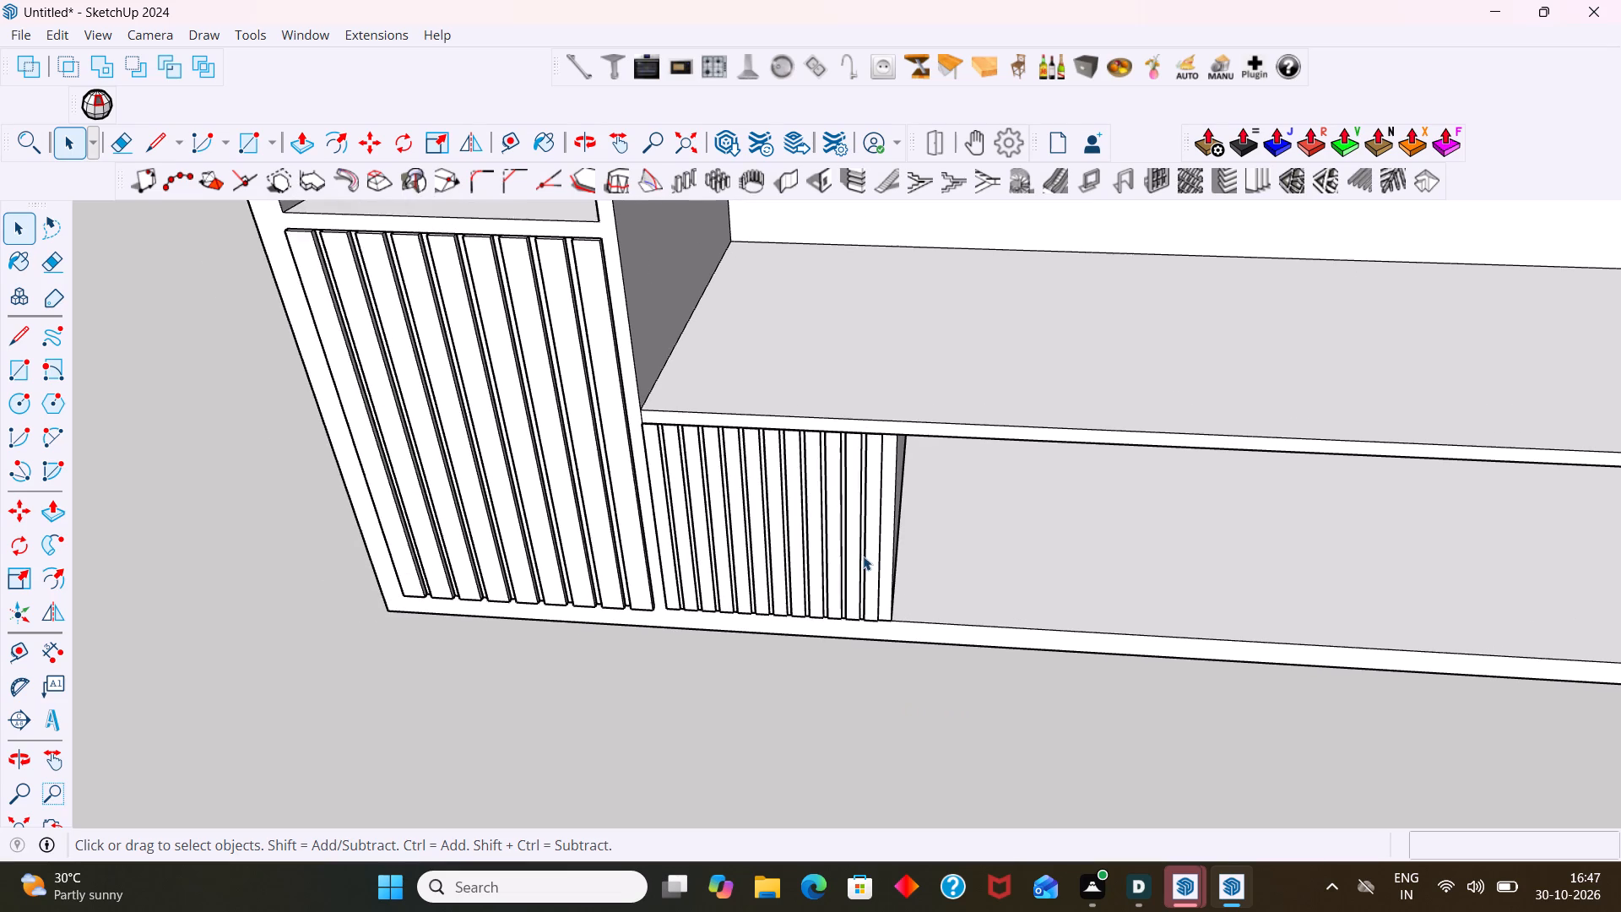
scroll(863, 556, up, 1)
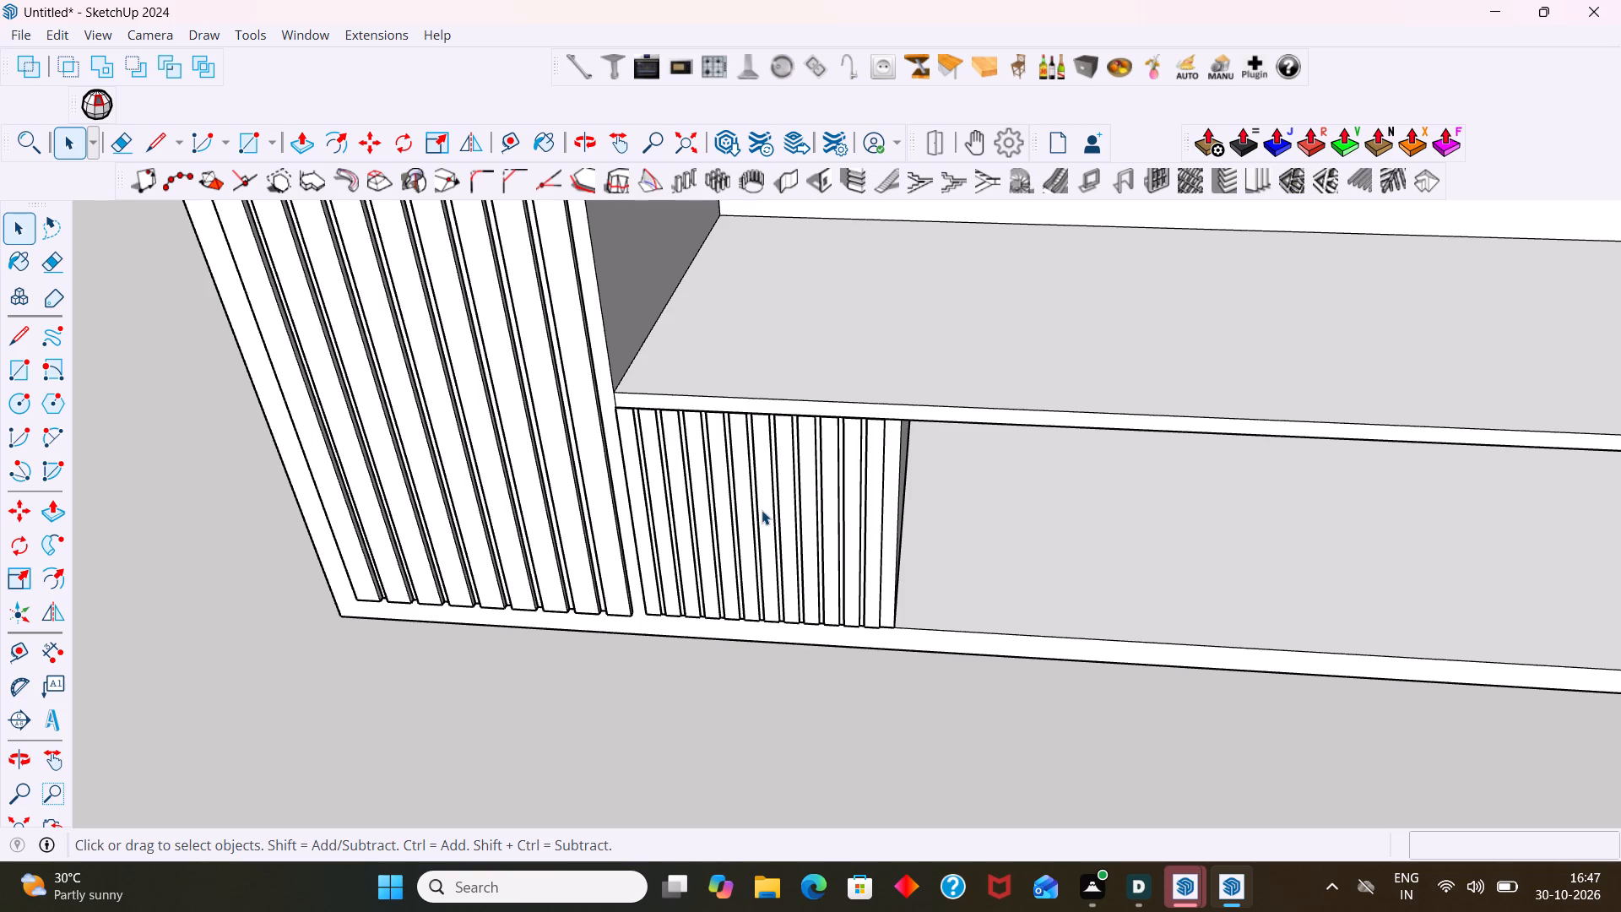
middle_drag(610, 632, 450, 655)
middle_drag(674, 612, 603, 623)
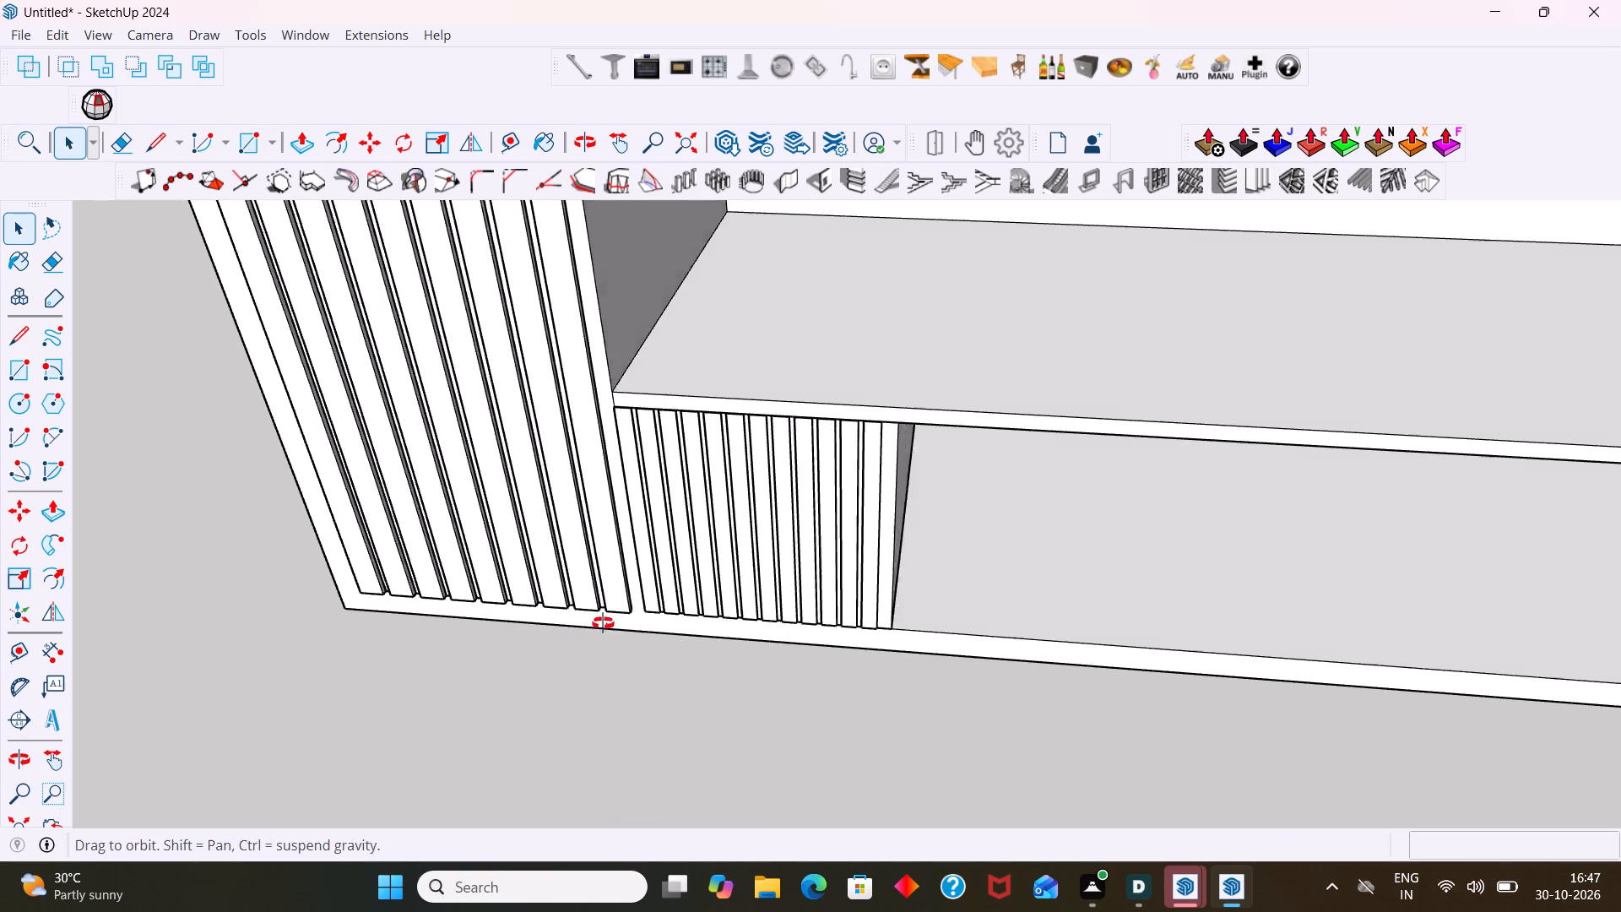
middle_drag(603, 623, 570, 634)
scroll(664, 527, up, 12)
middle_drag(674, 613, 592, 650)
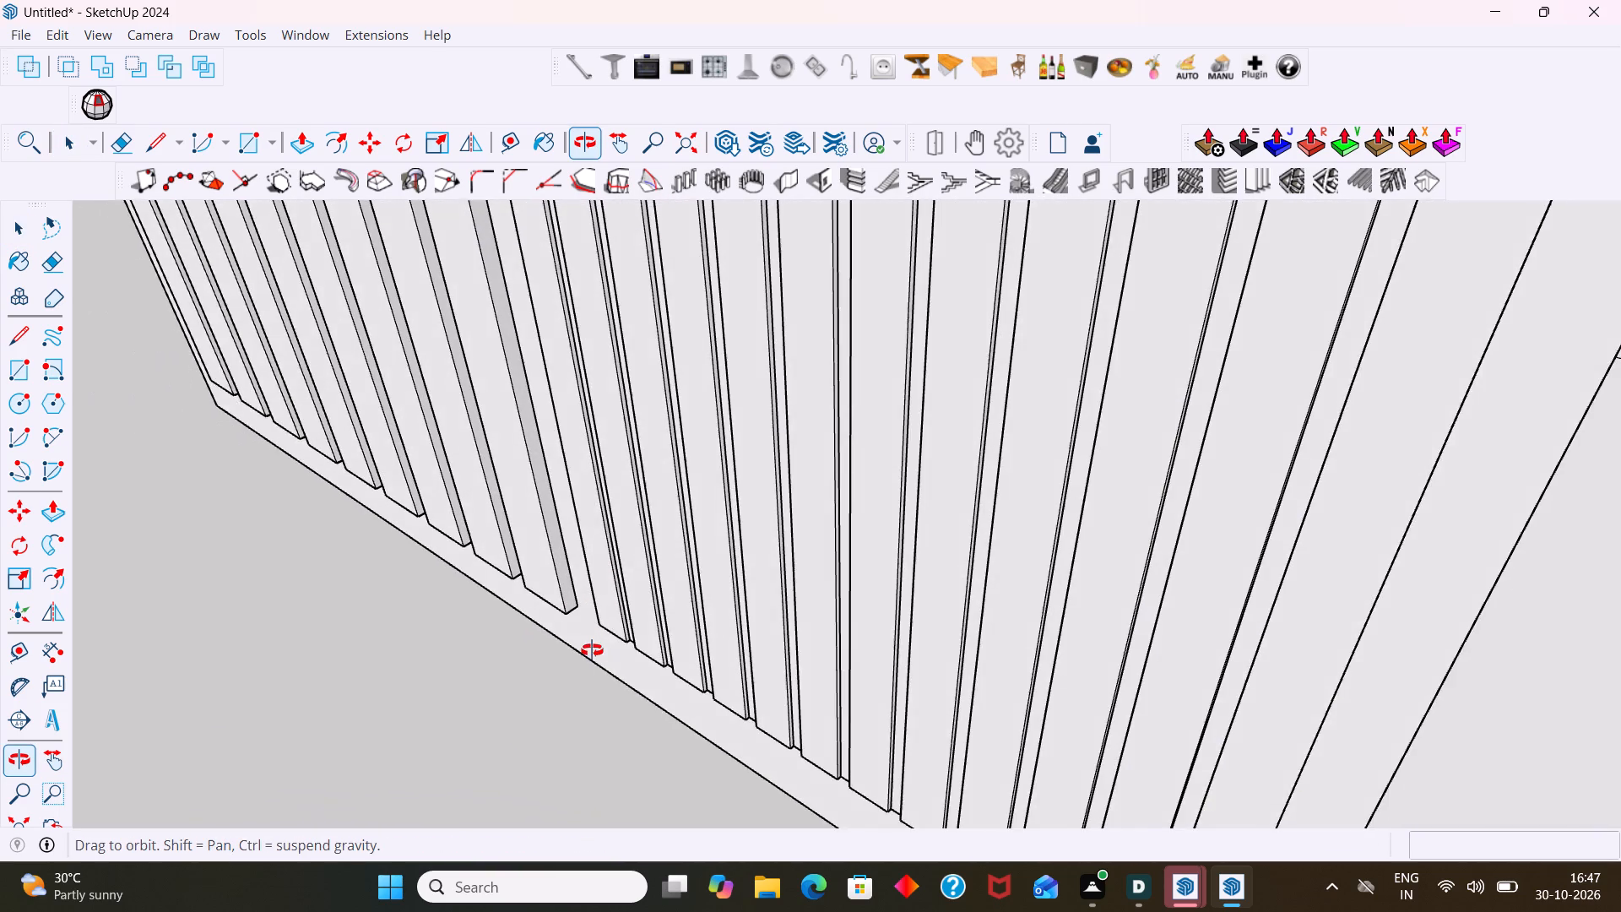
middle_drag(592, 650, 585, 660)
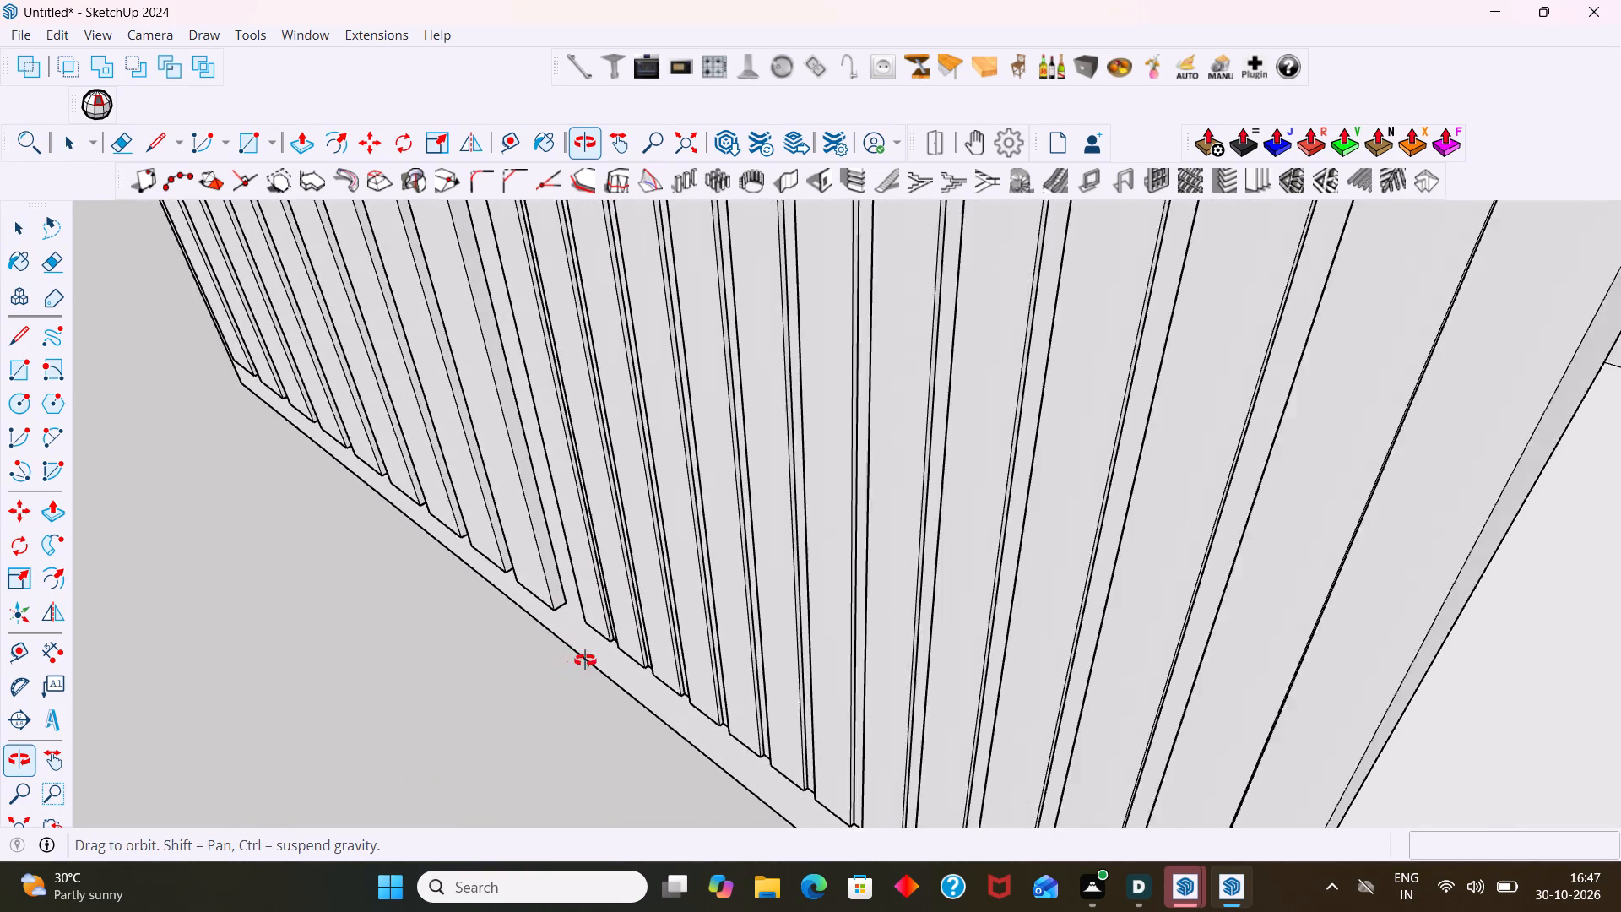
middle_drag(585, 660, 711, 660)
scroll(717, 651, down, 20)
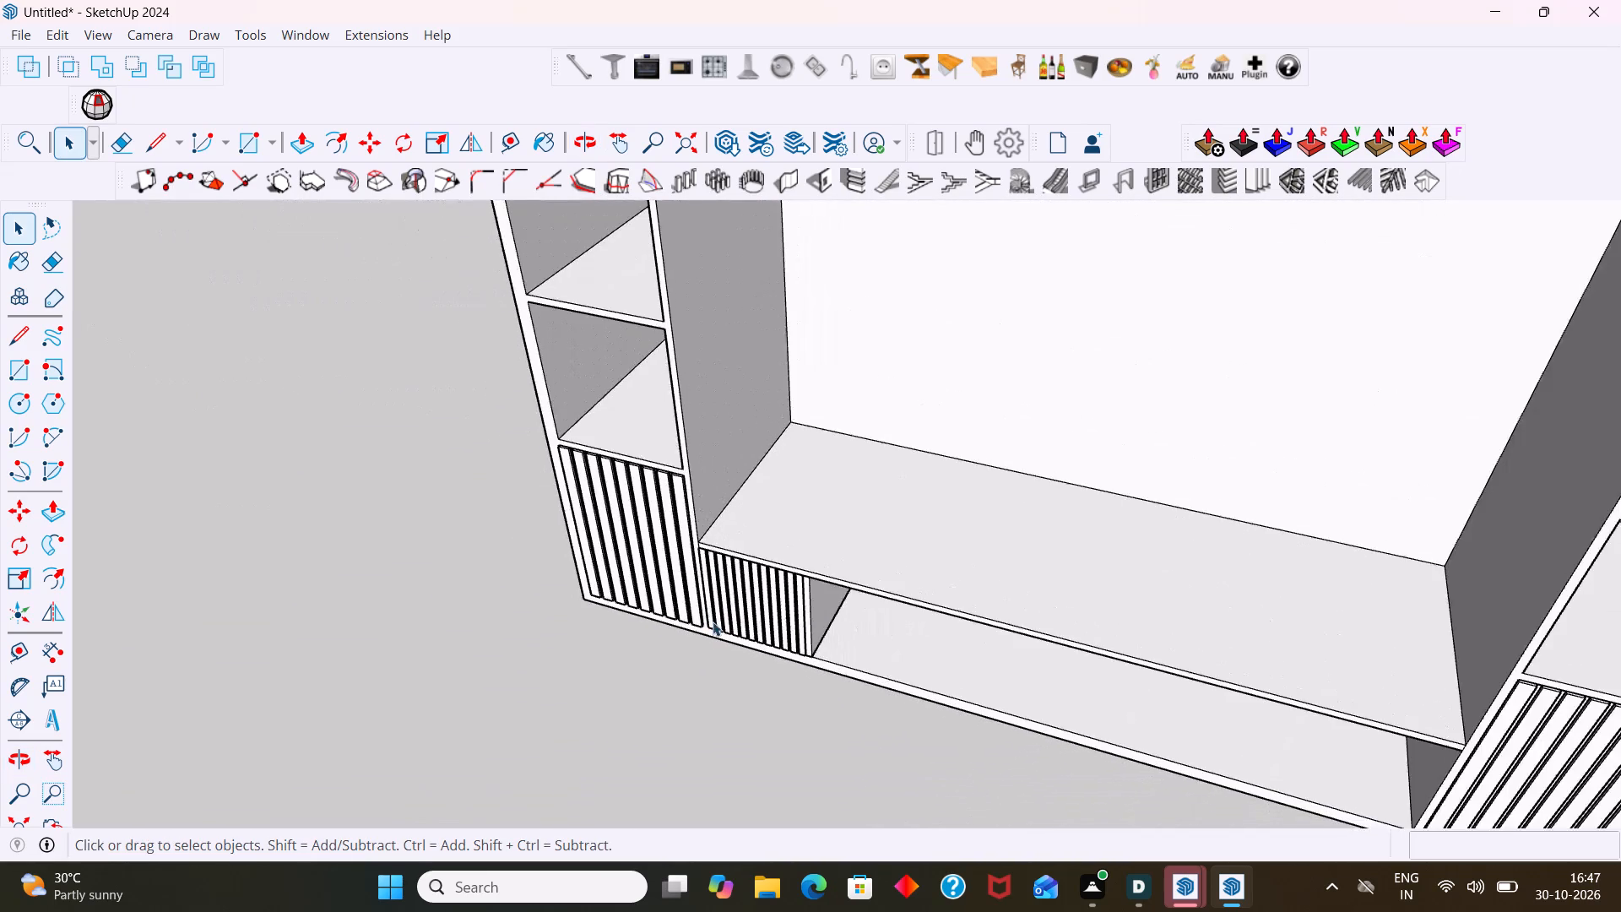
middle_drag(713, 622, 917, 616)
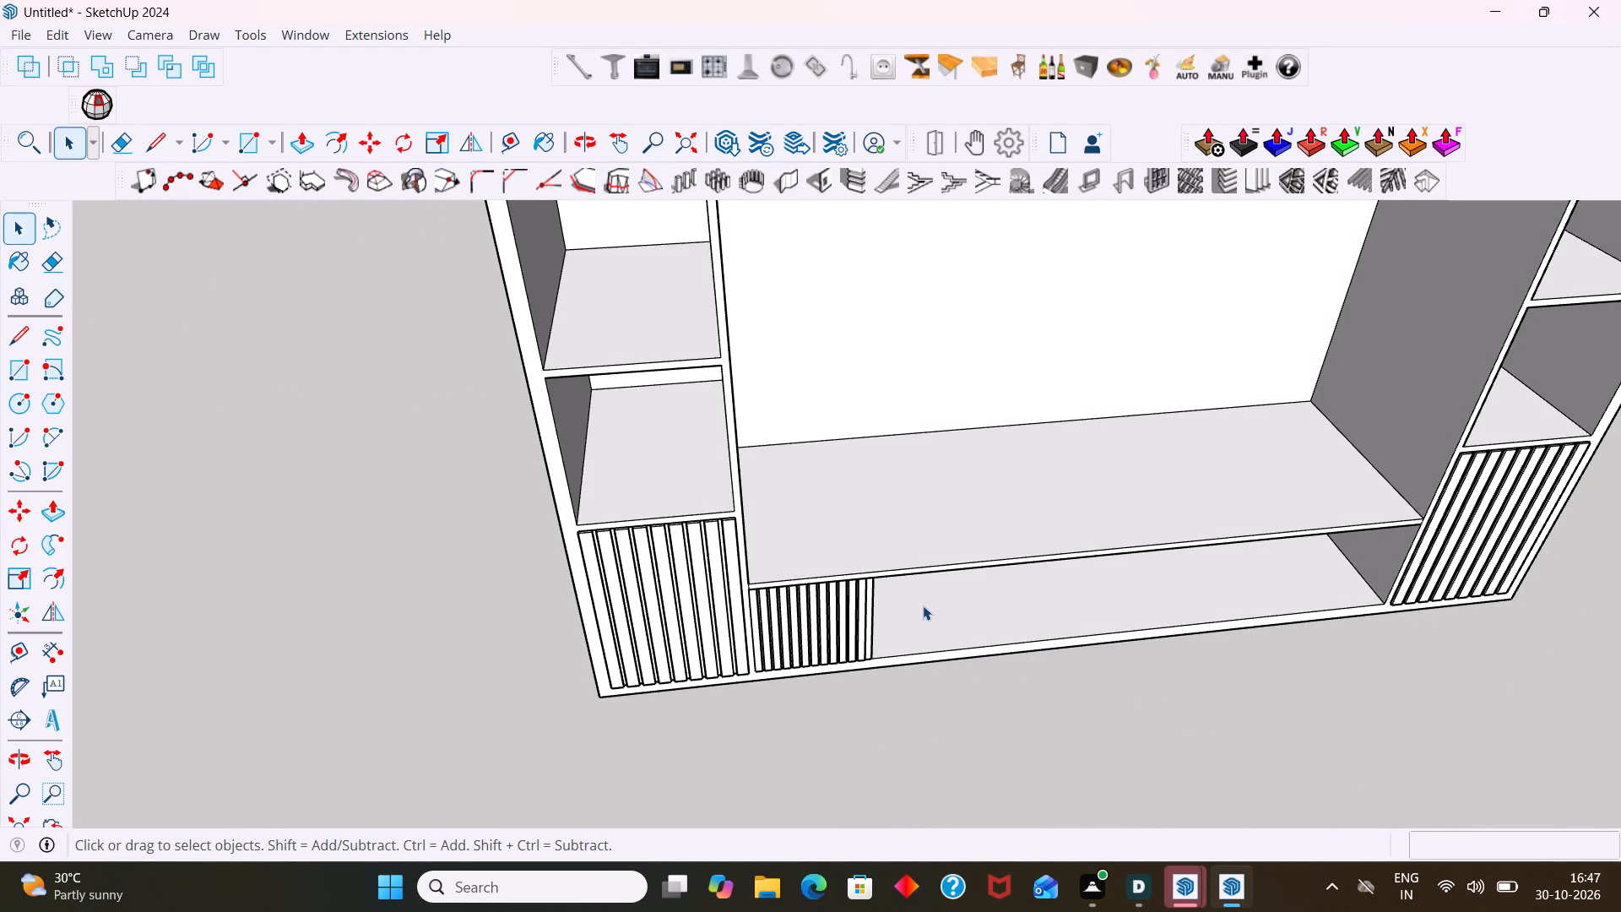
shift+middle_drag(935, 627, 675, 618)
scroll(675, 618, down, 6)
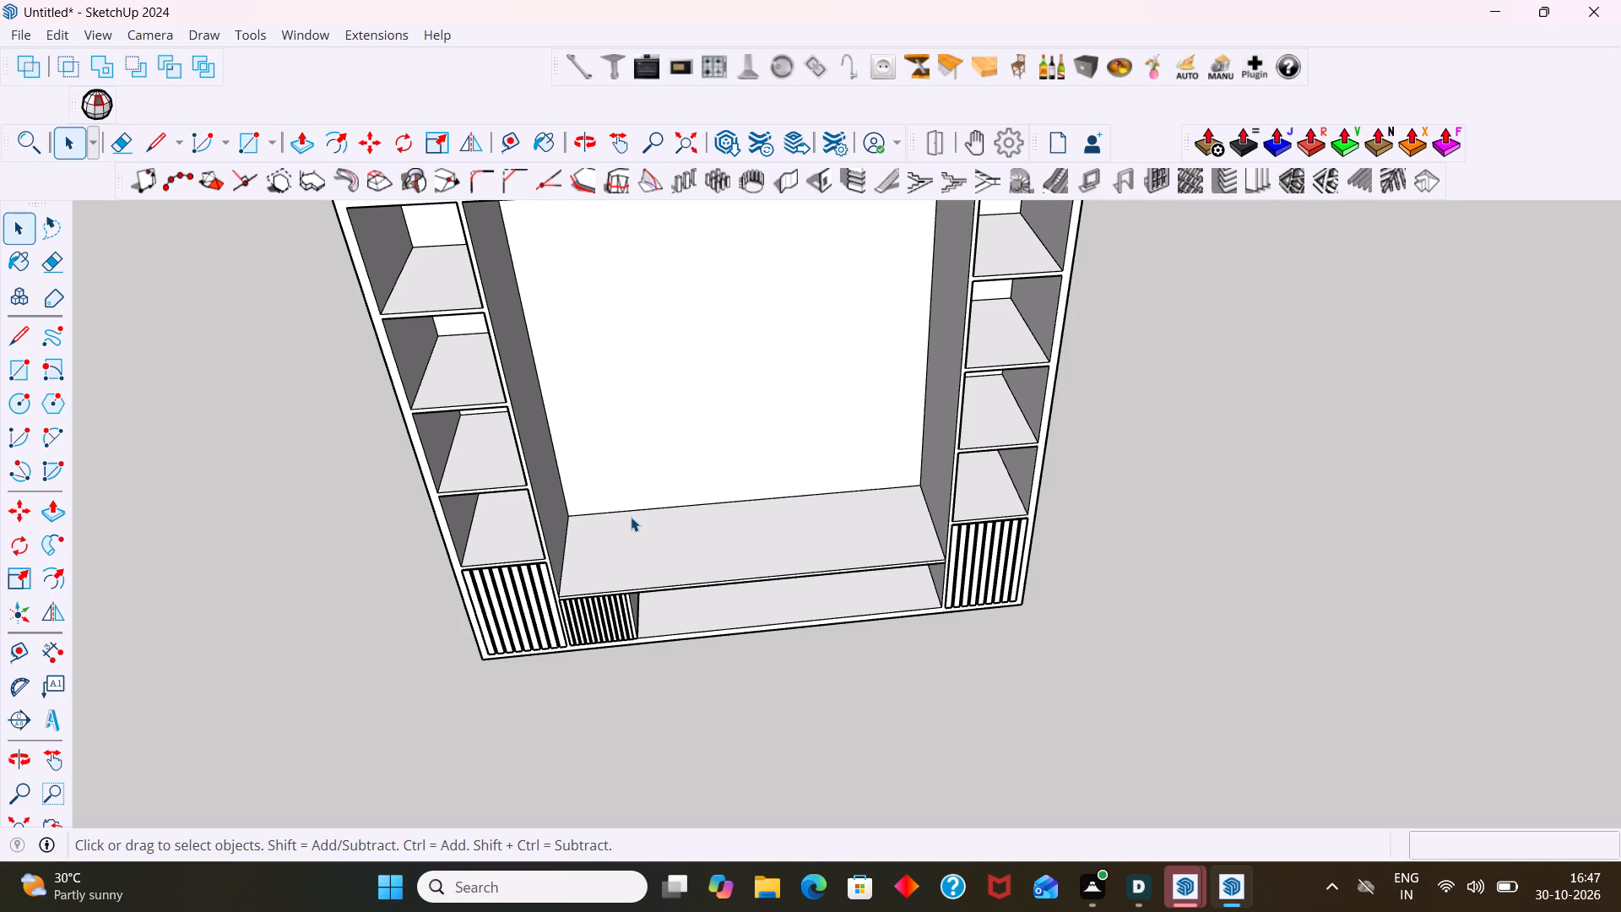
scroll(628, 519, down, 4)
middle_drag(621, 521, 653, 492)
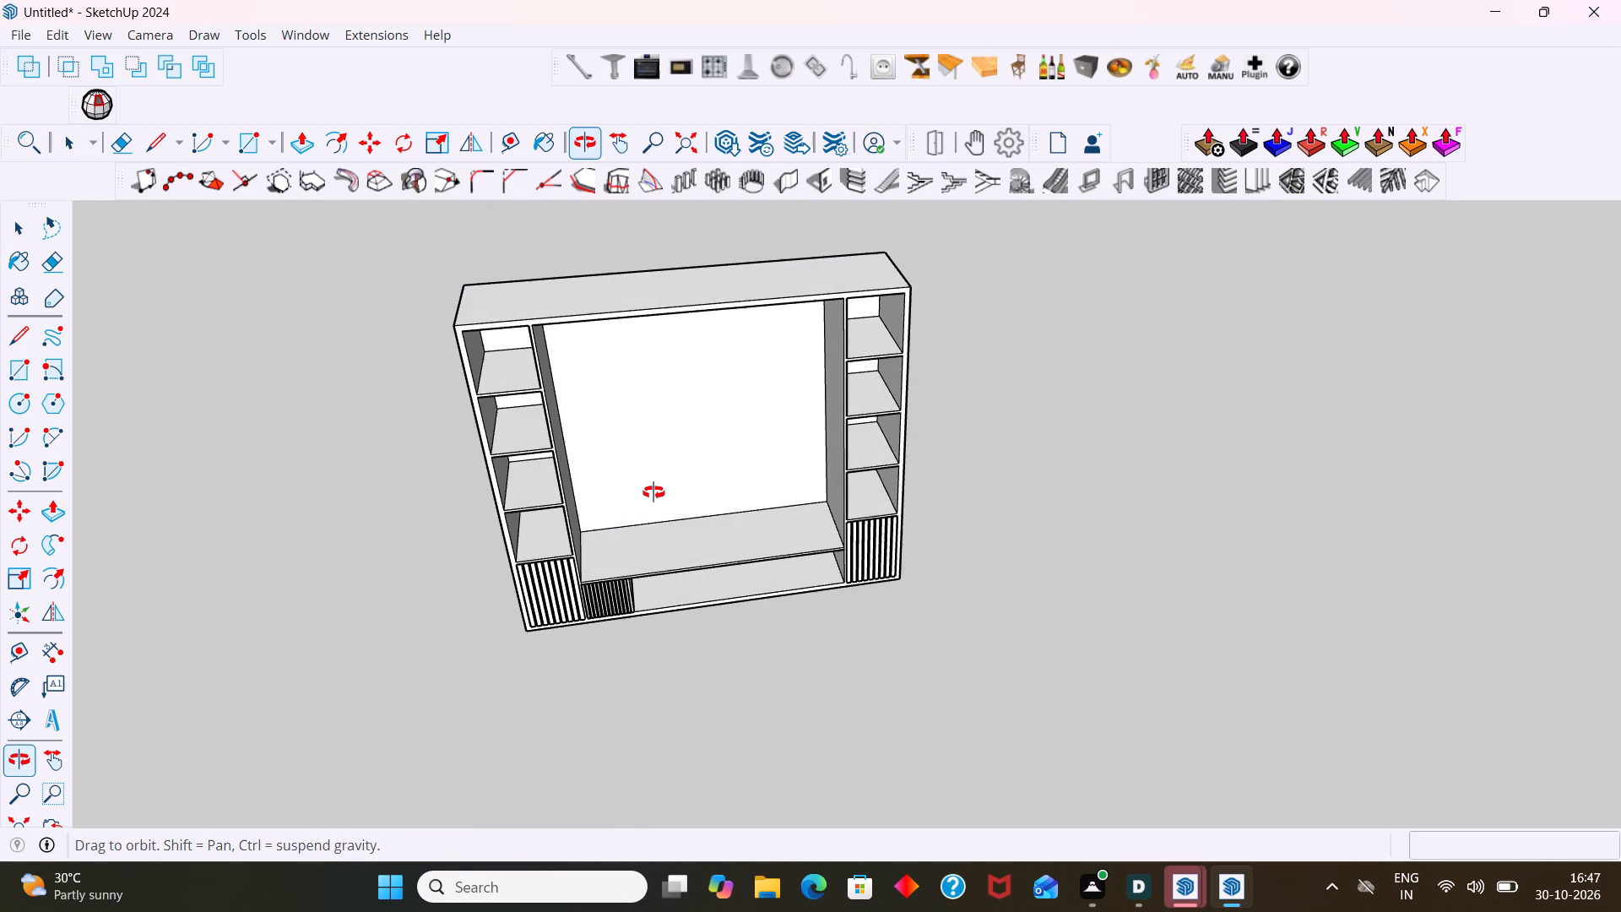
middle_drag(653, 492, 655, 492)
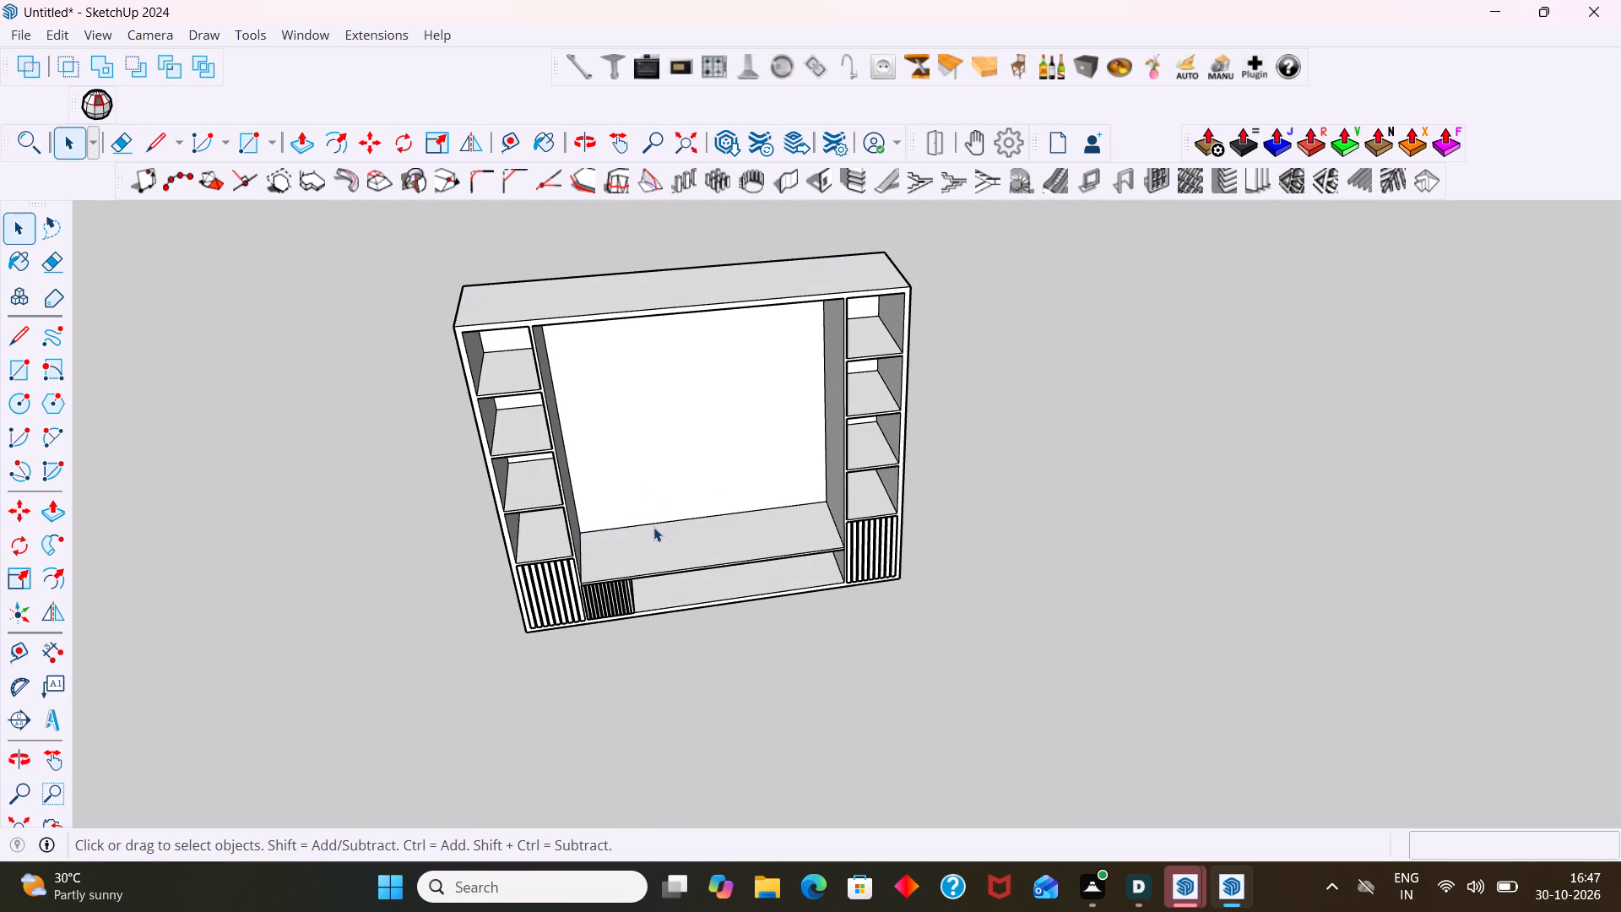
shift+middle_drag(660, 530, 587, 561)
middle_drag(634, 596, 563, 486)
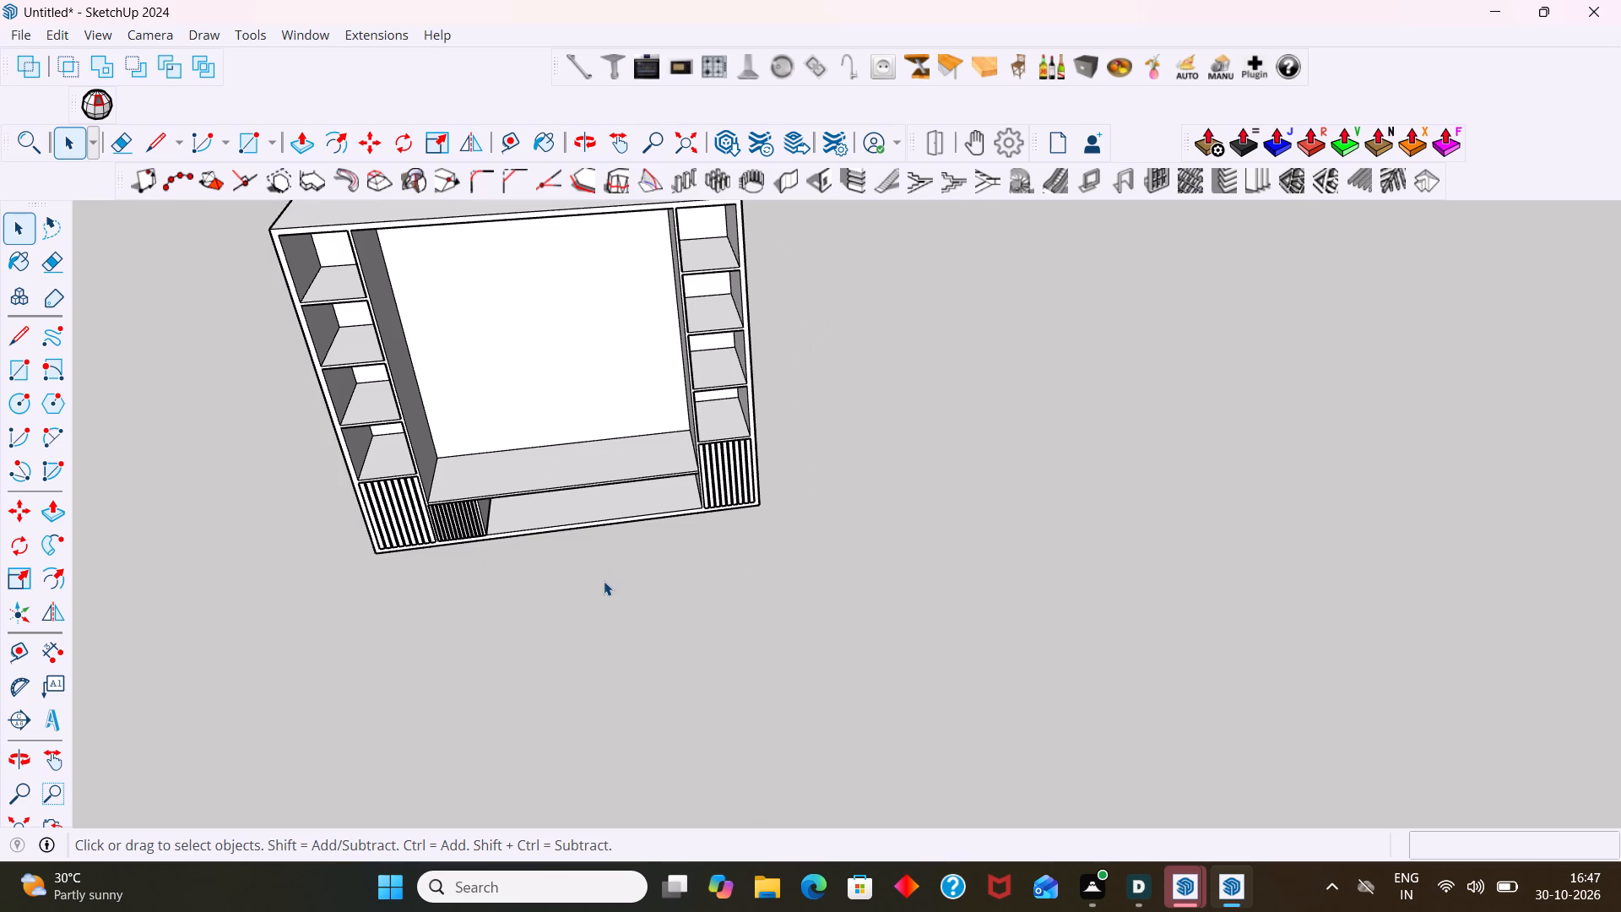
Draw a horizontal line about 1473 mm long across the open lower central compartment, between the front edge midpoints of its two sides.
scroll(541, 534, up, 3)
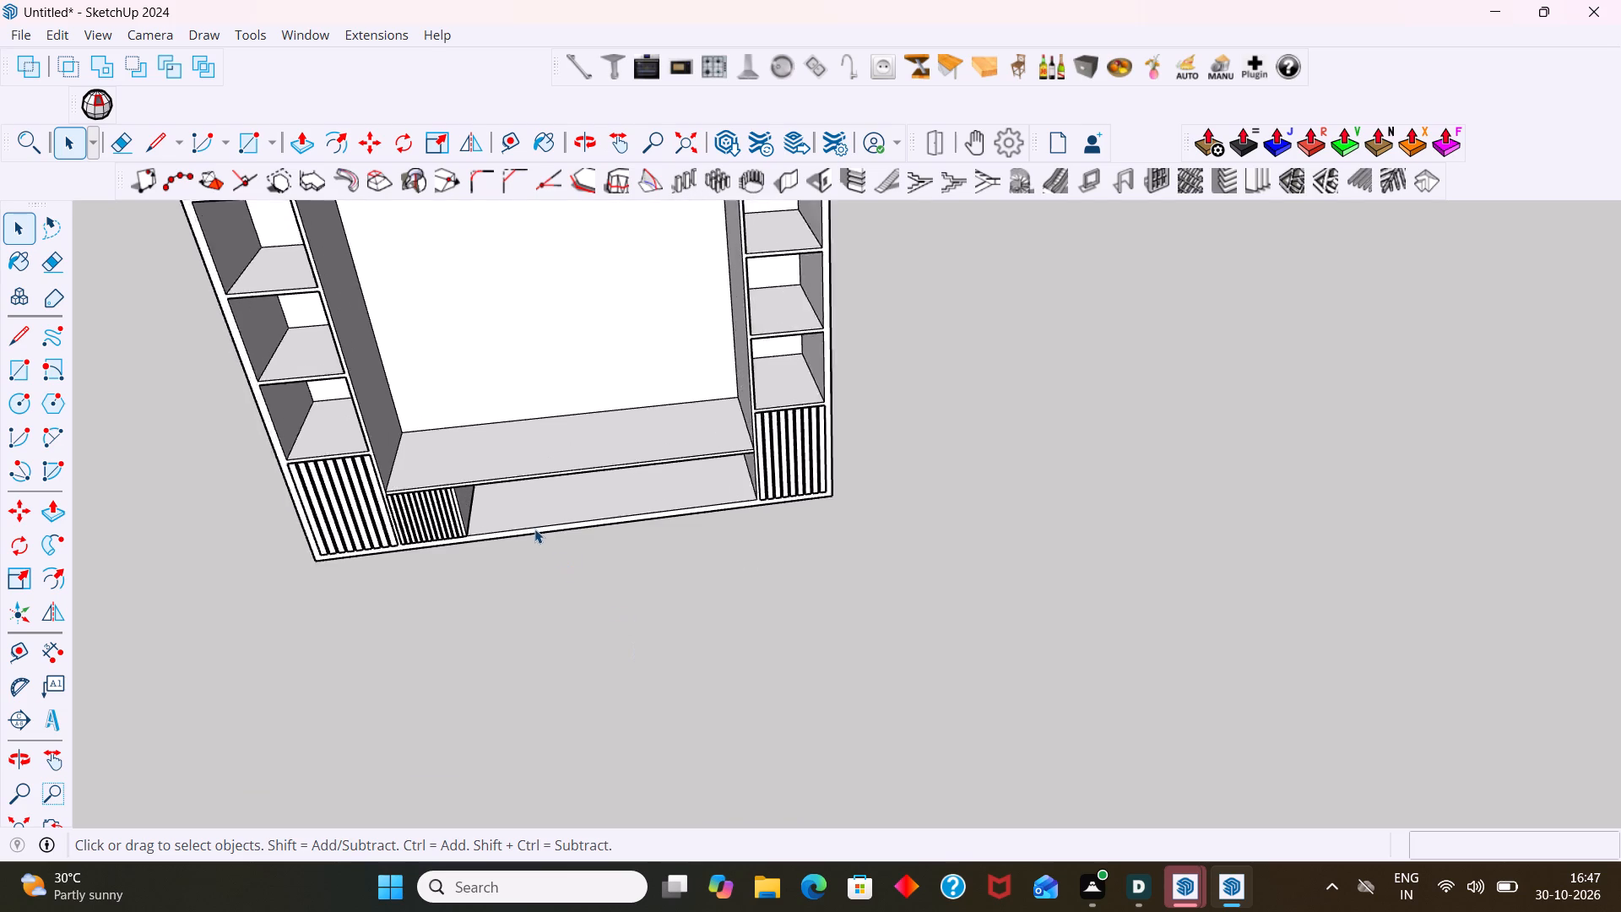
scroll(534, 529, up, 3)
middle_drag(531, 533, 562, 446)
scroll(477, 473, up, 1)
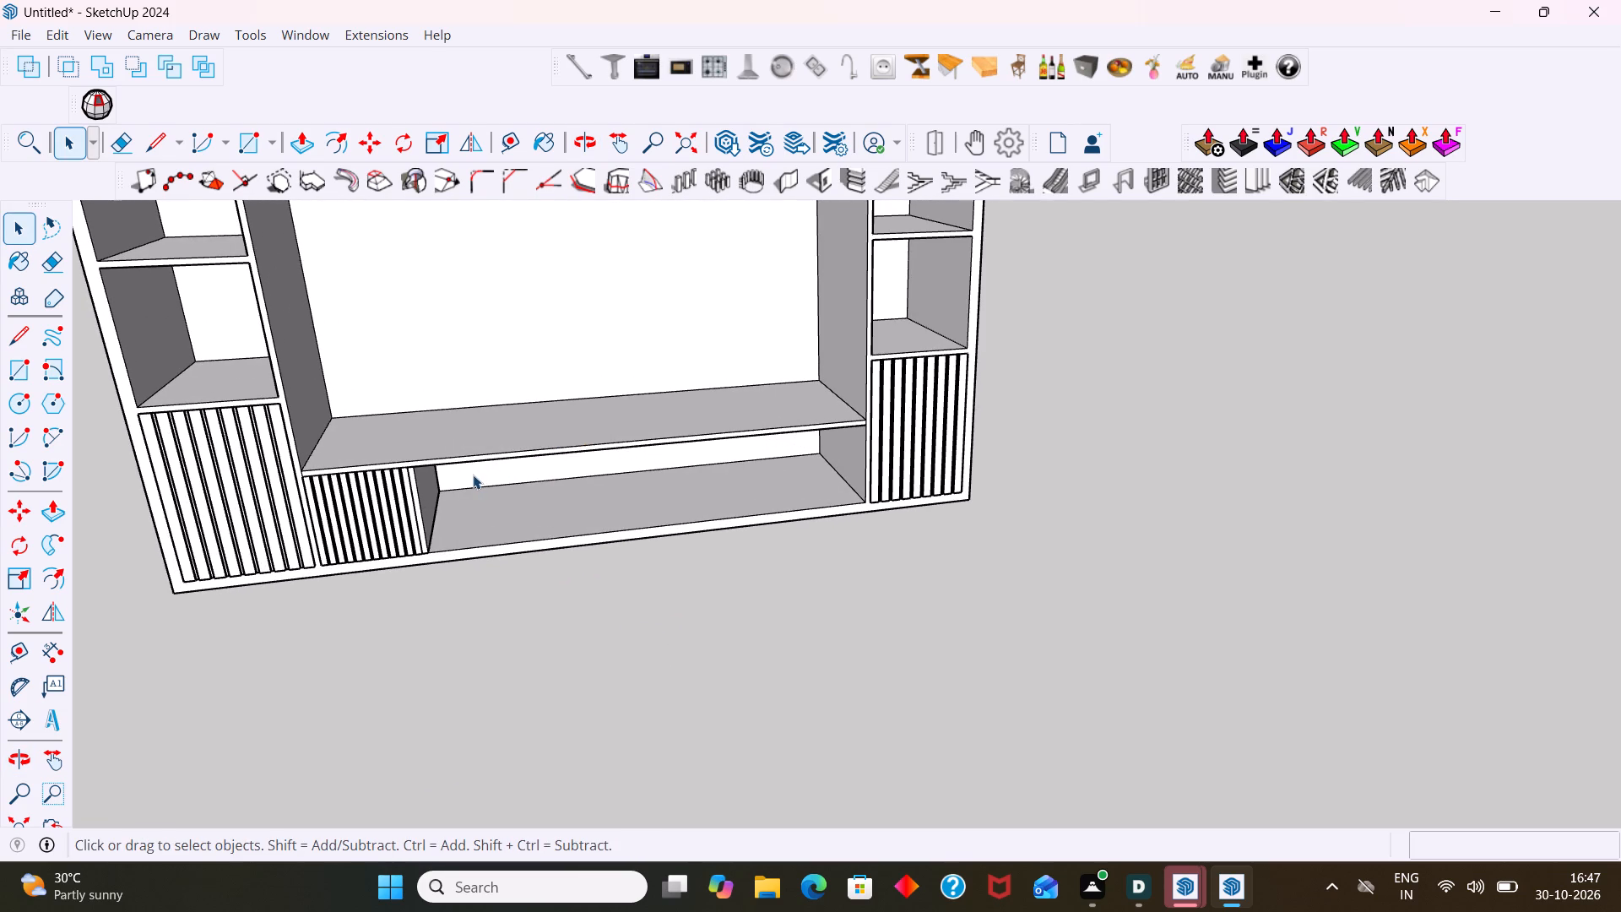
key(l)
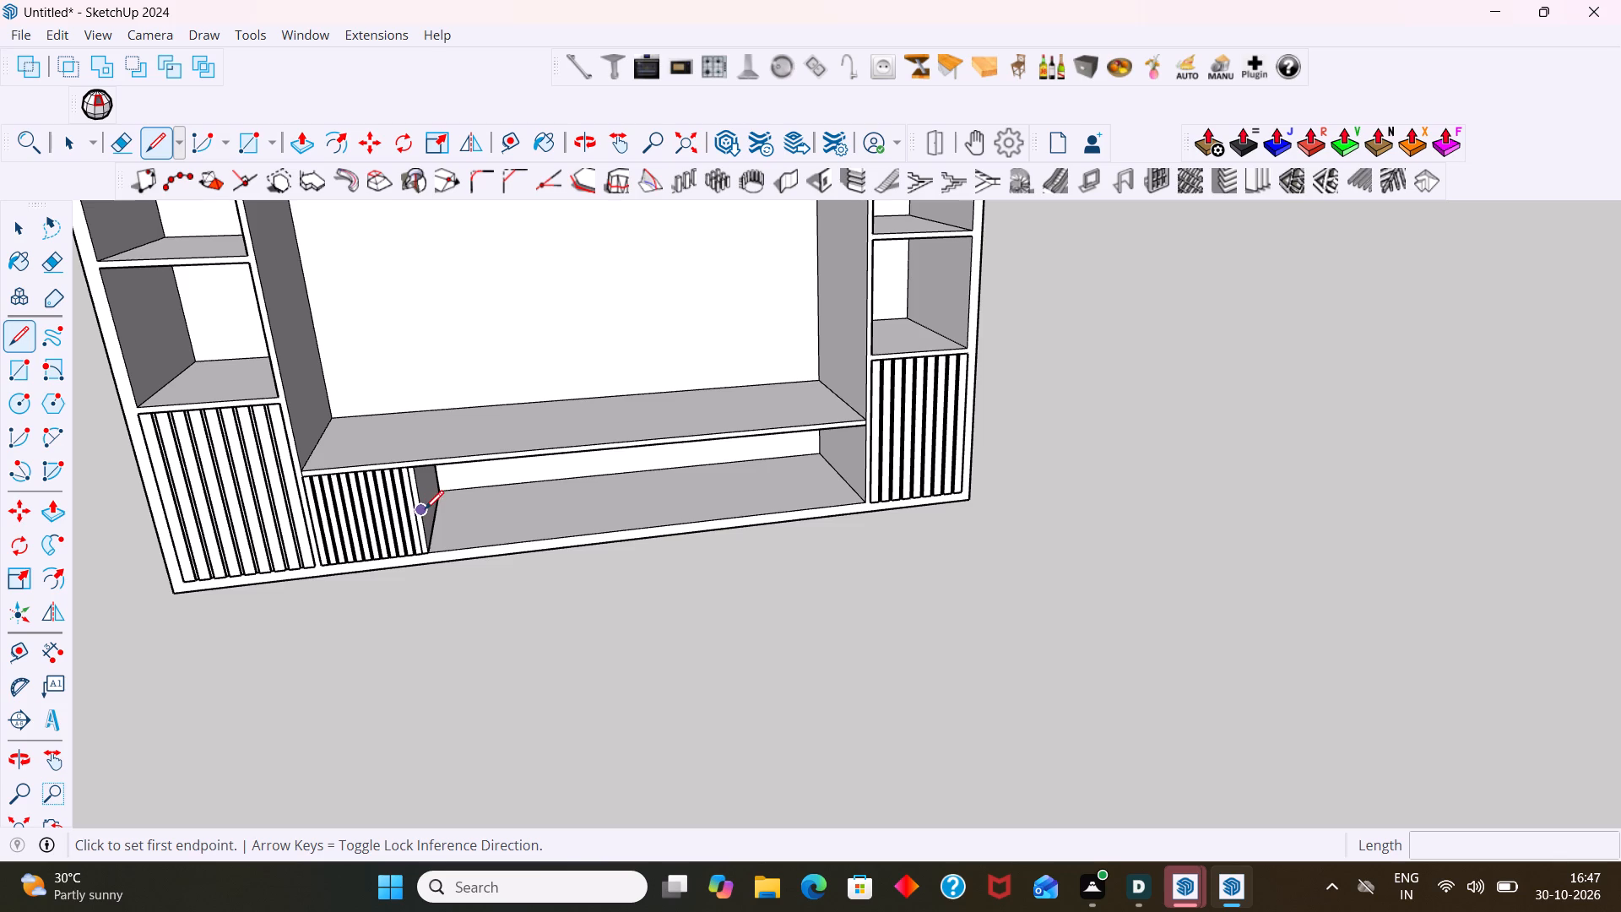
click(425, 509)
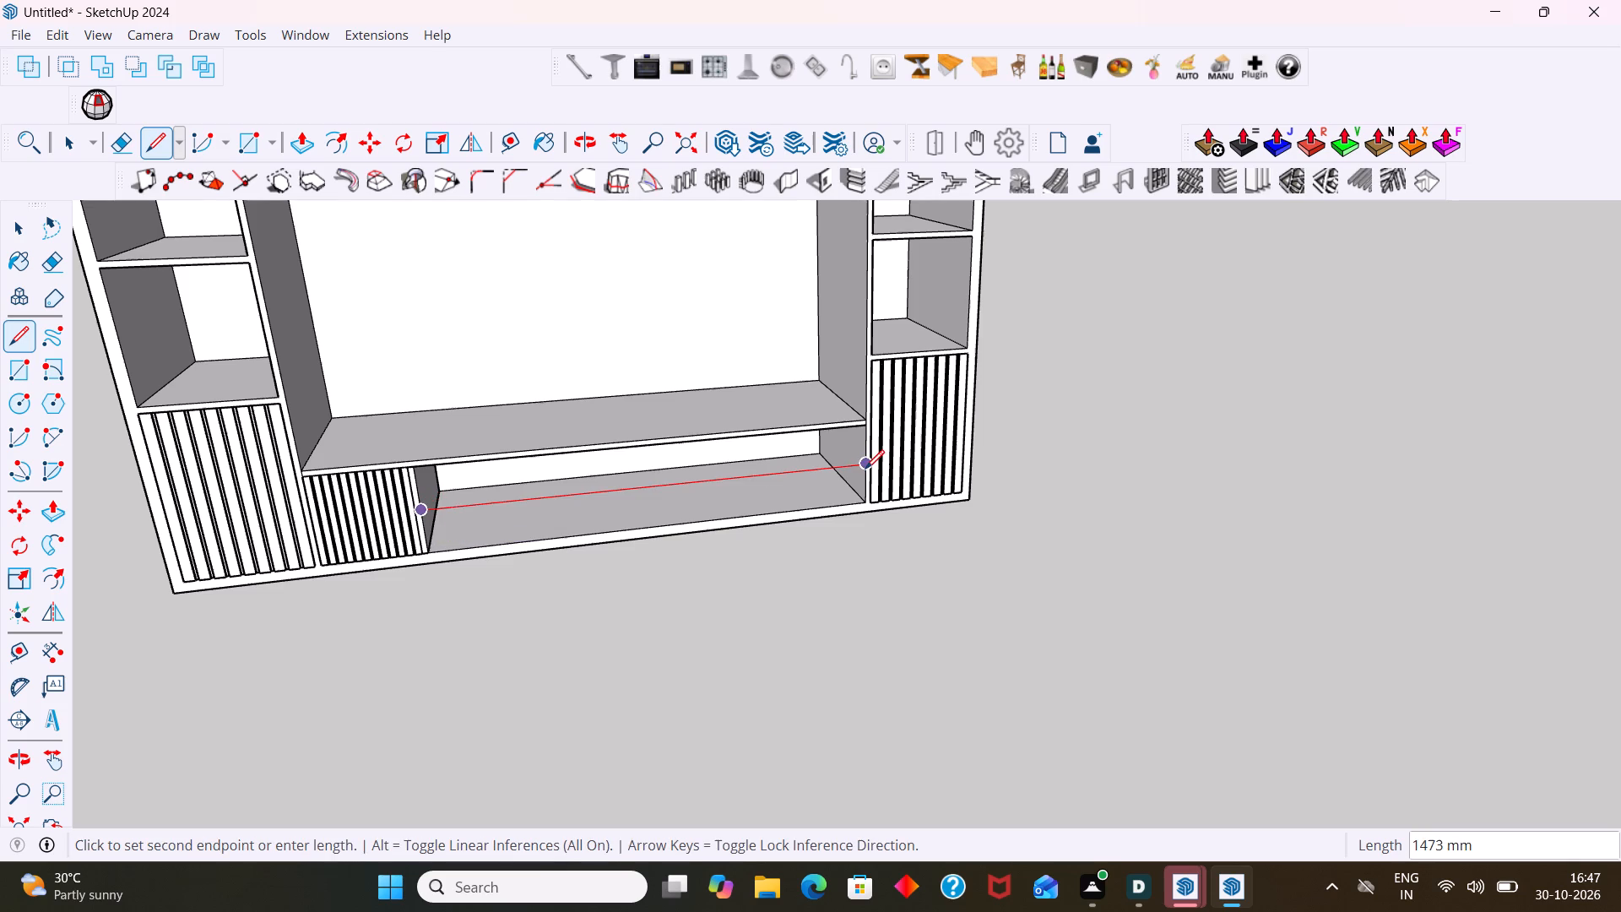
click(866, 469)
key(space)
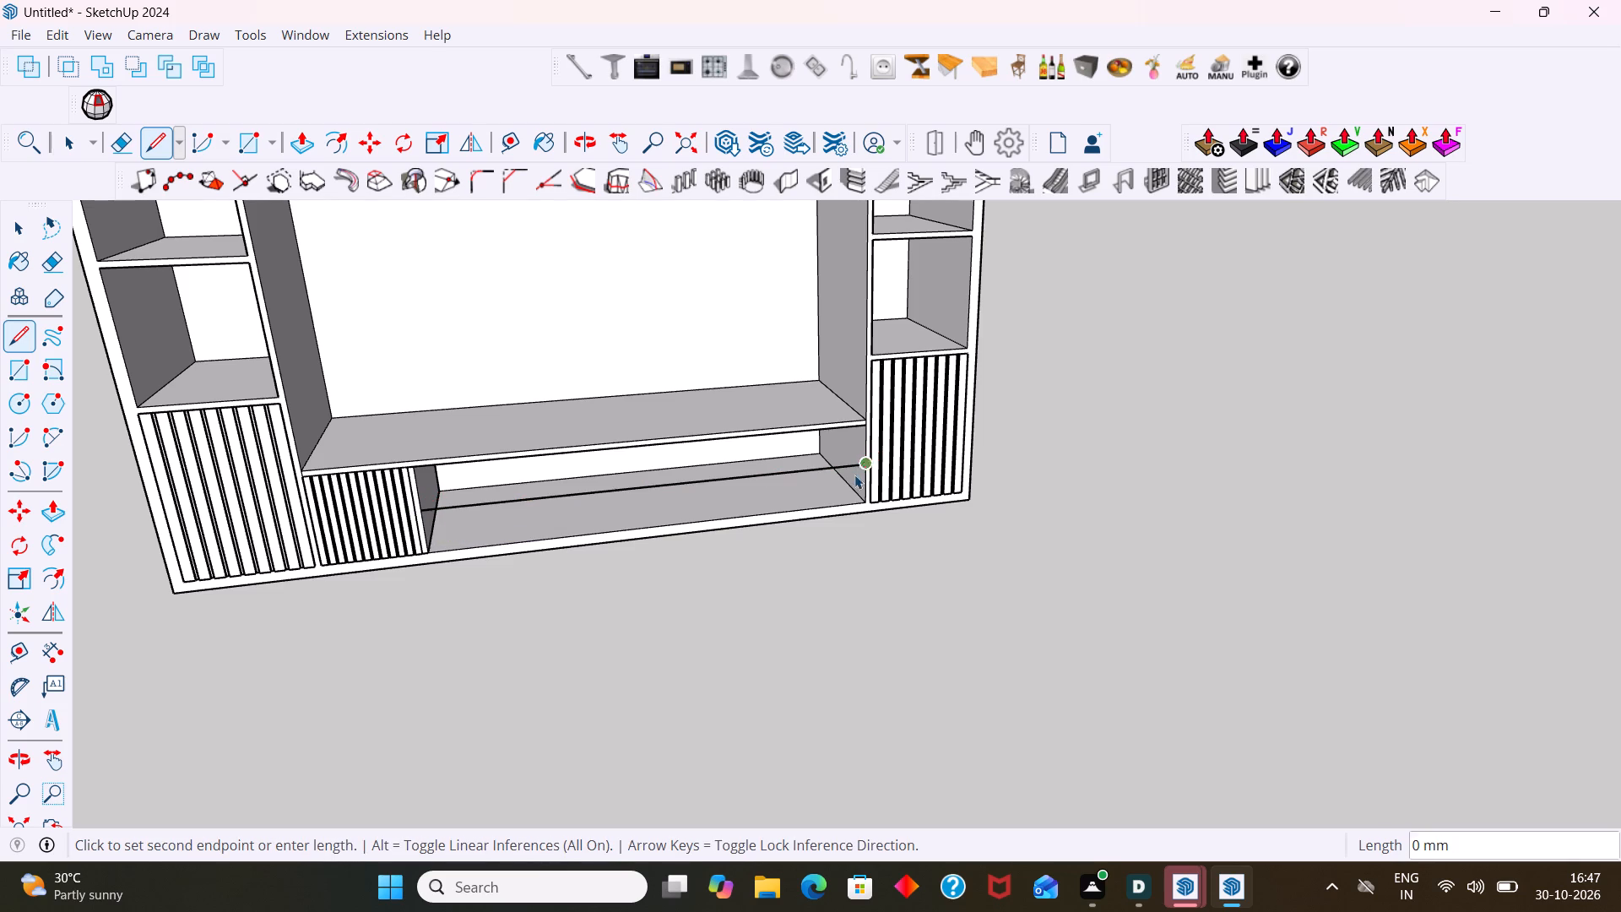
Draw a vertical line about 145 mm long from the midpoint of the horizontal line up to the shelf's lower front edge.
key(l)
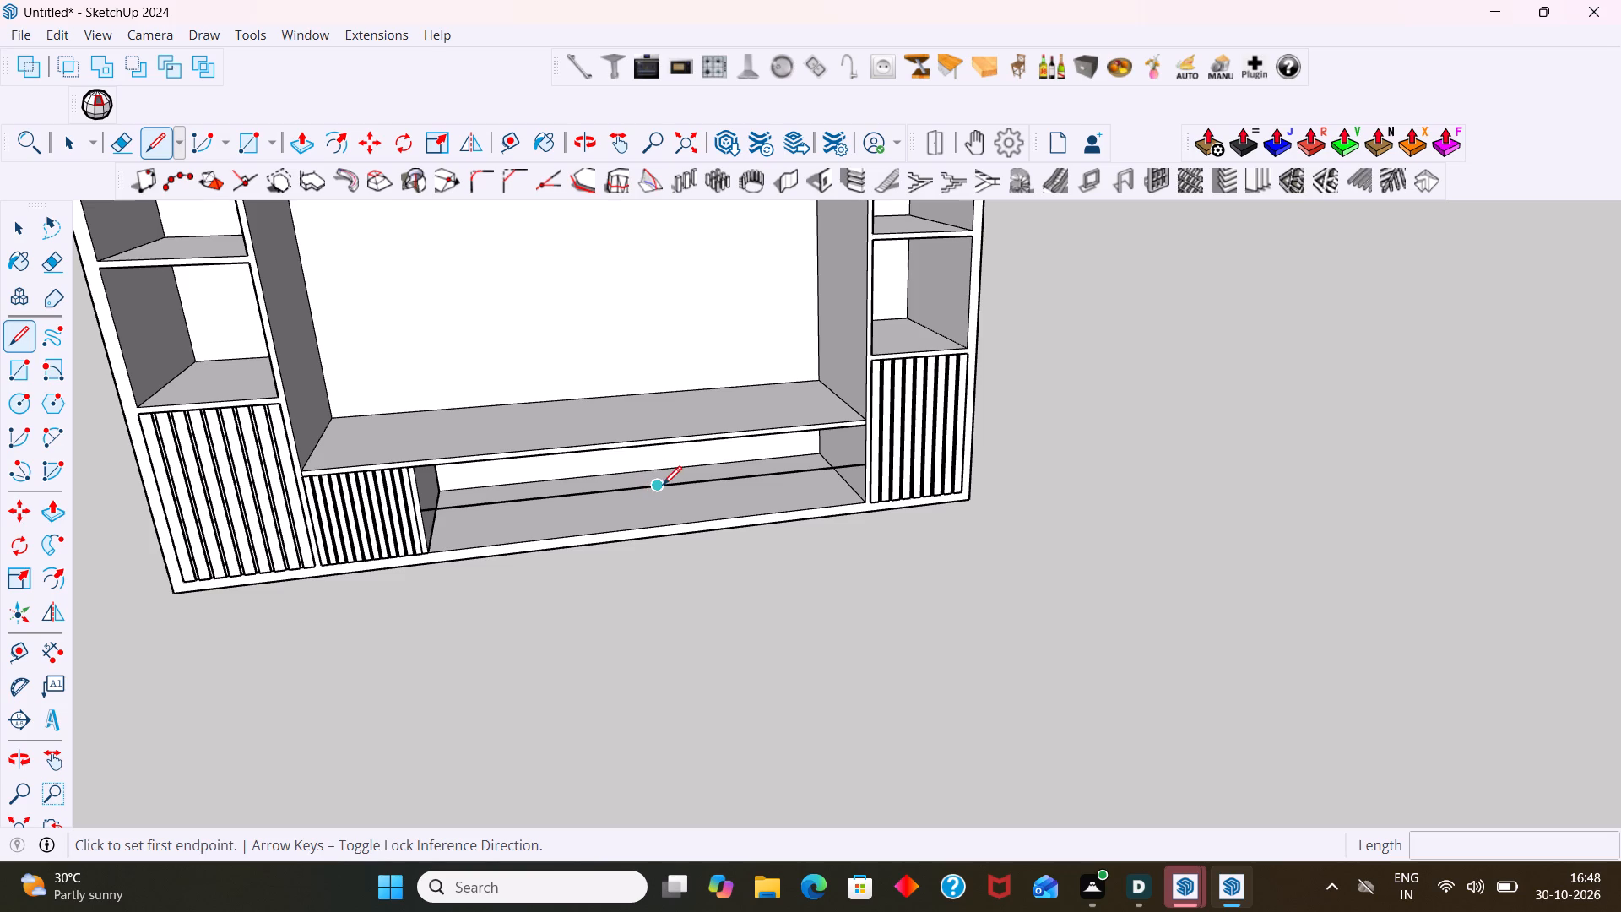
click(659, 486)
scroll(659, 449, up, 3)
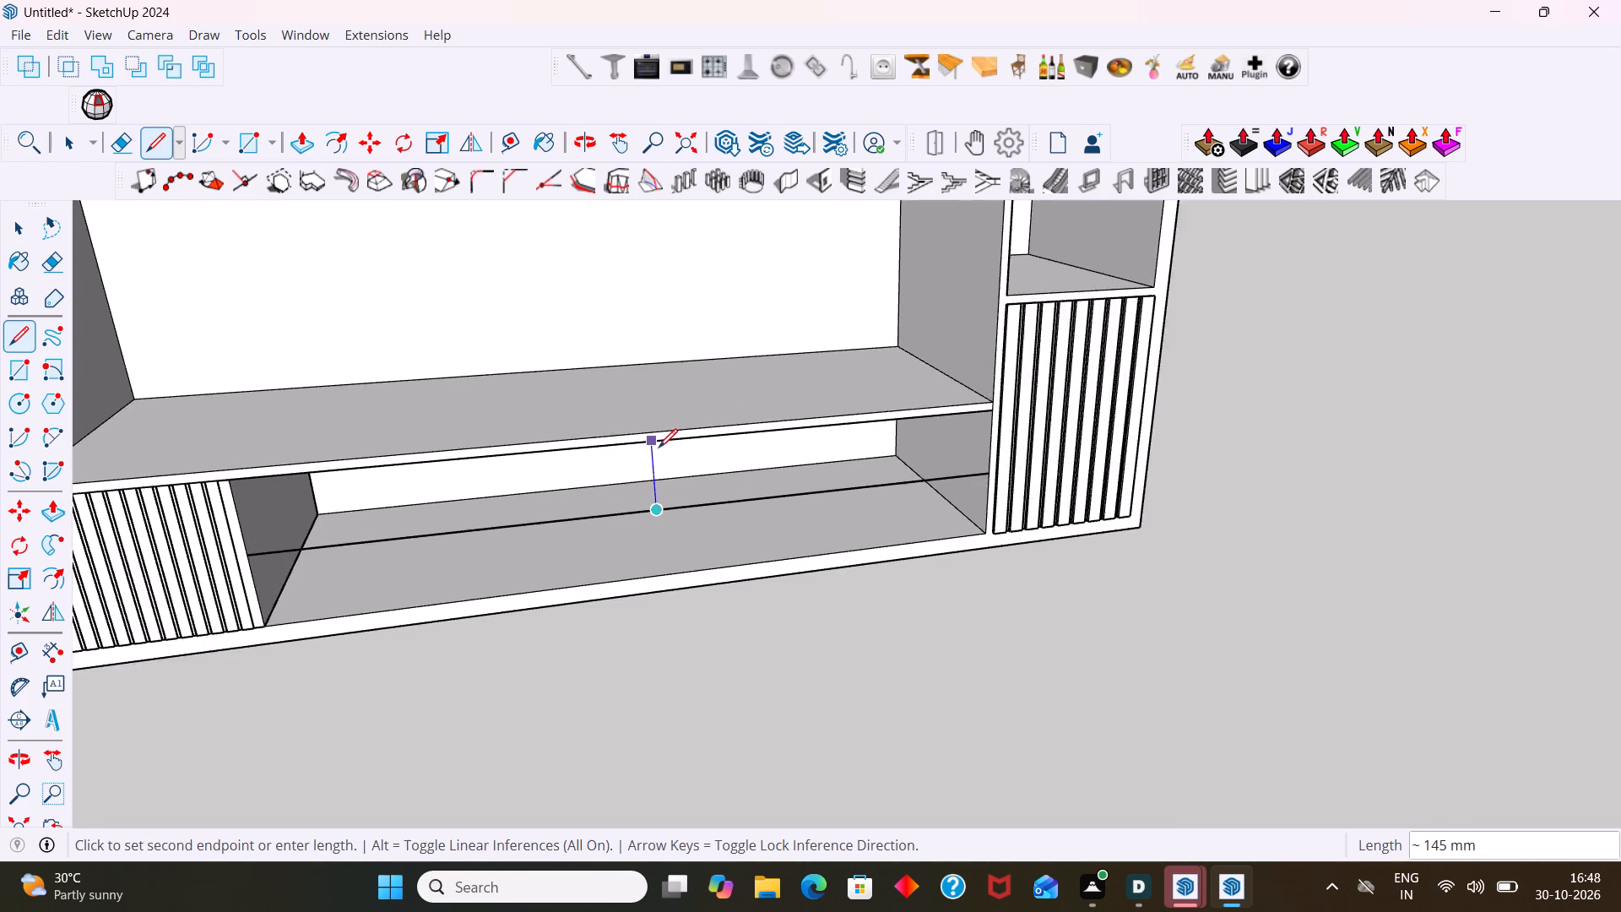
scroll(659, 448, up, 3)
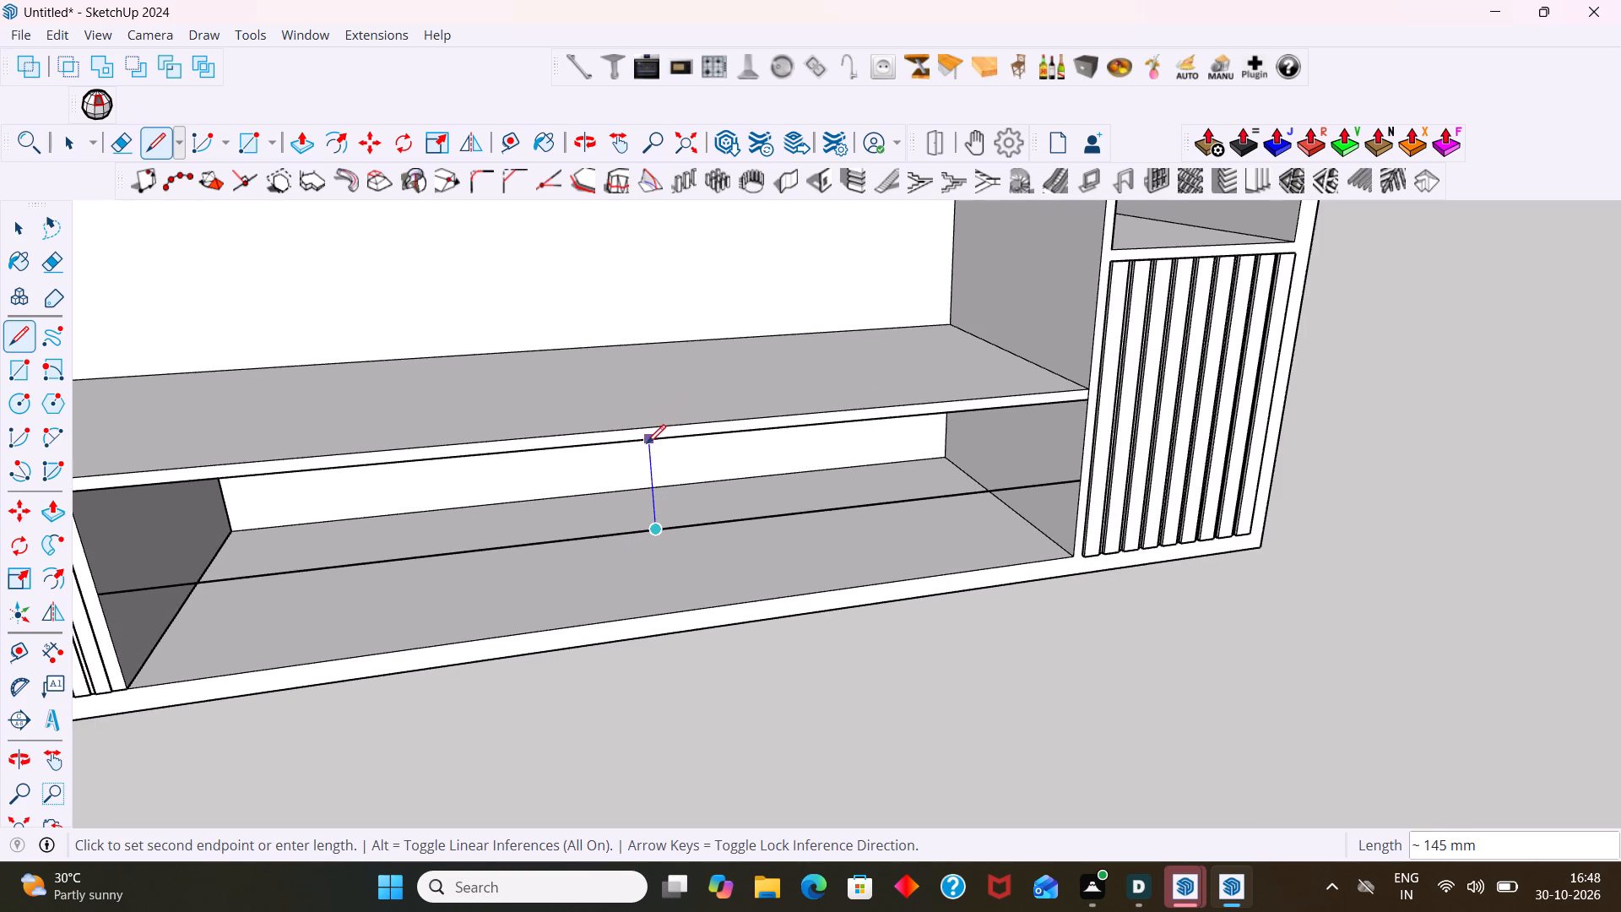
click(650, 441)
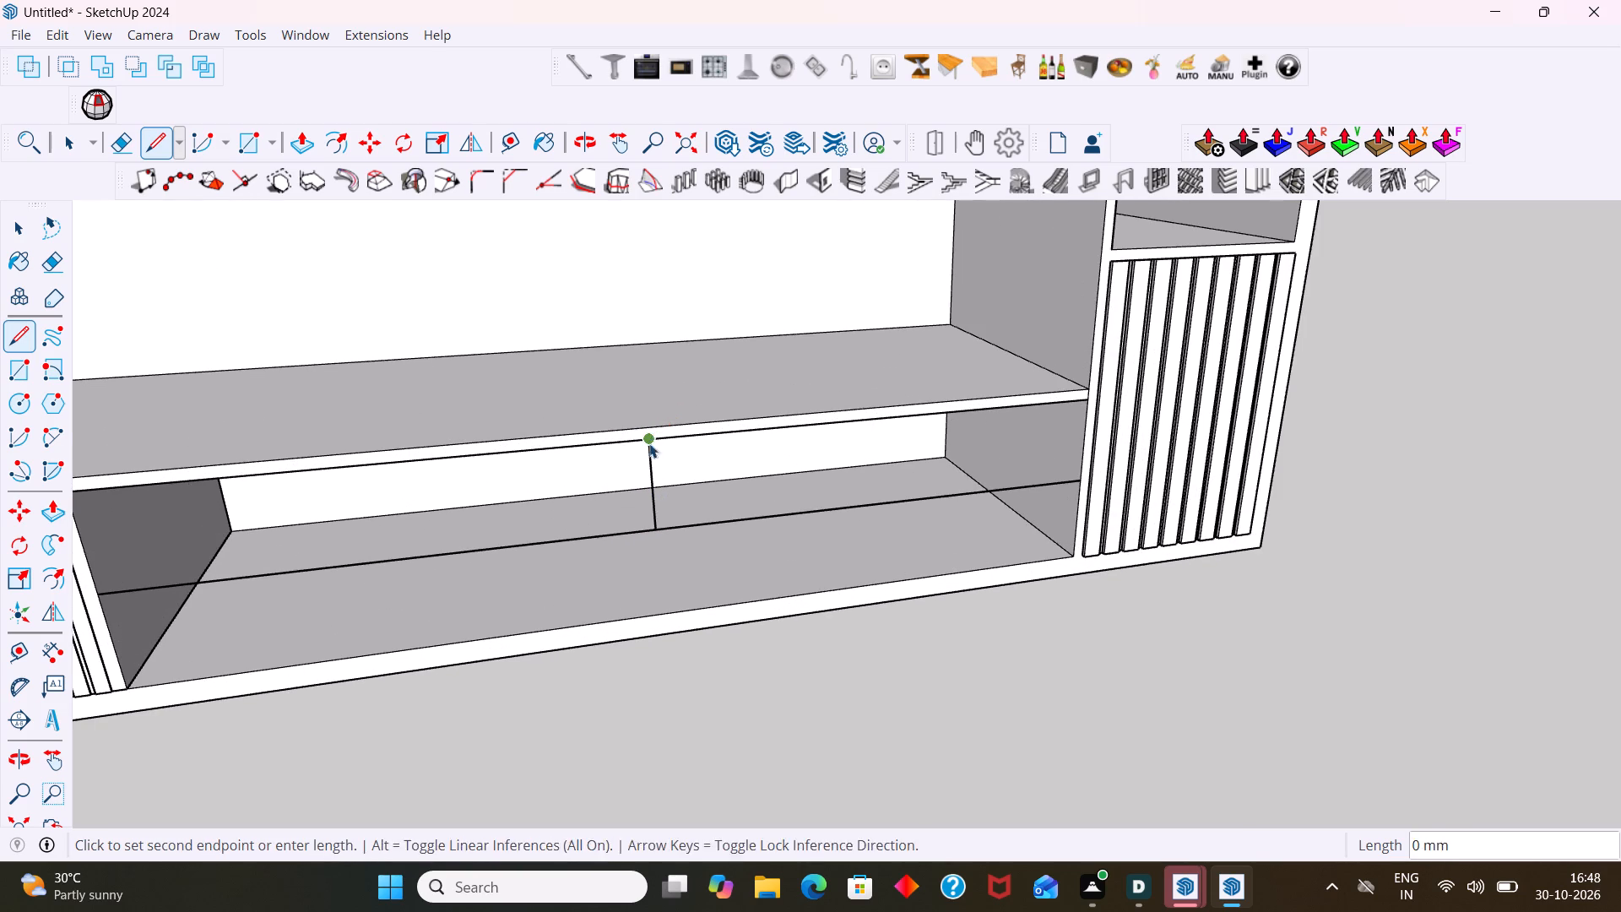
key(space)
Copy the vertical line 9 mm sideways along the red axis, and copy that new line 18 mm back in the opposite direction.
scroll(670, 484, down, 2)
click(656, 490)
key(m)
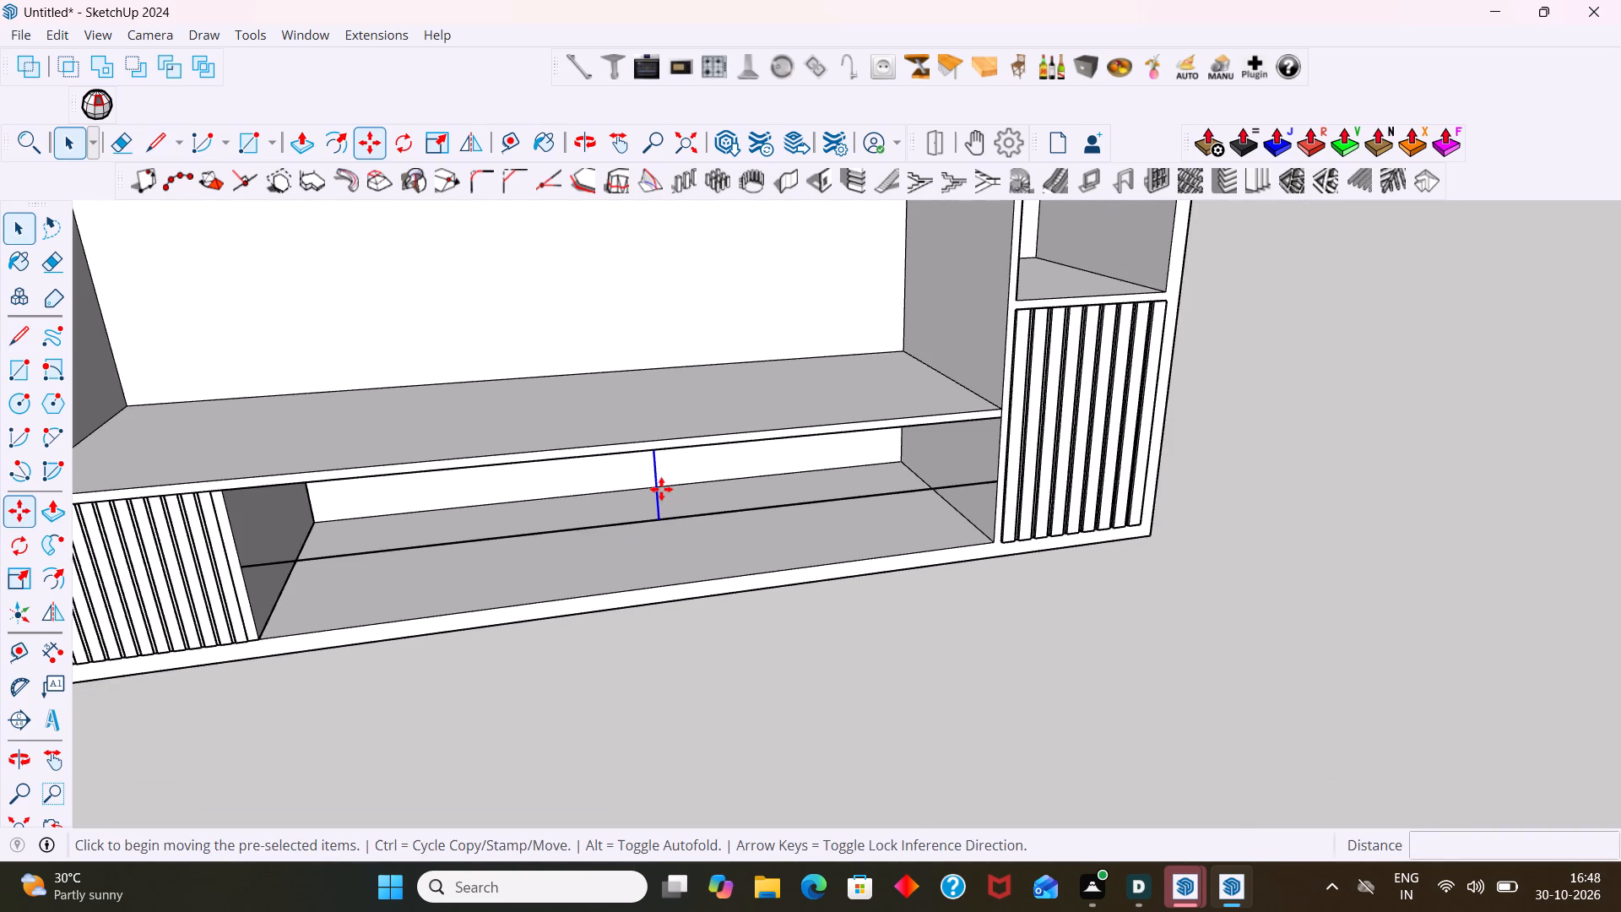
click(661, 489)
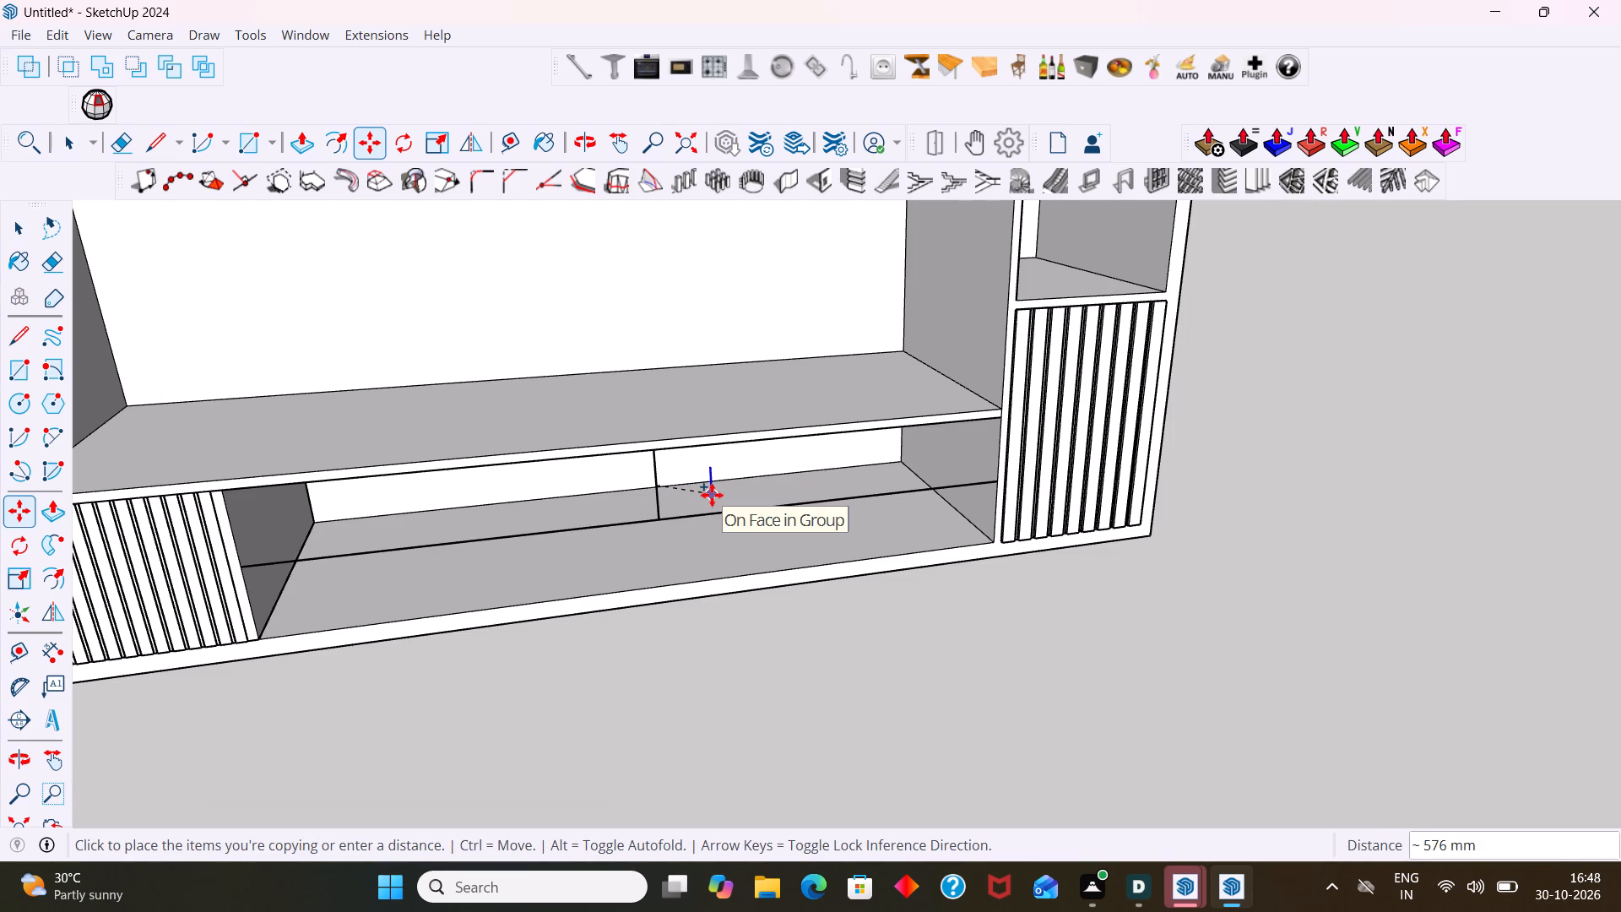
key(Right)
key(9)
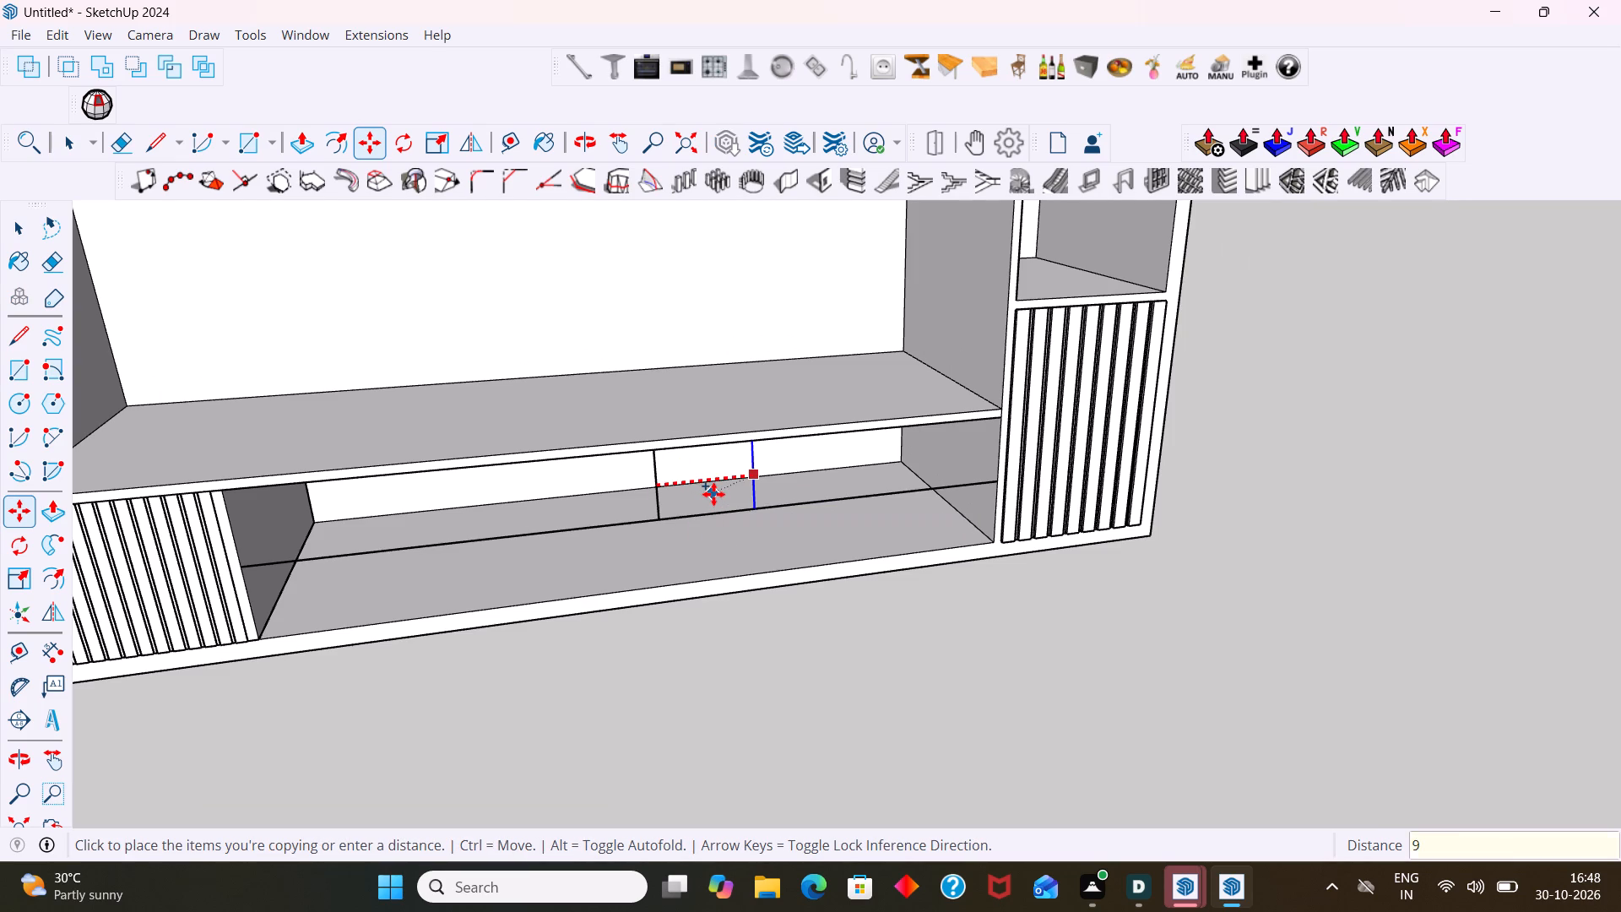
key(Return)
scroll(684, 497, up, 6)
click(643, 507)
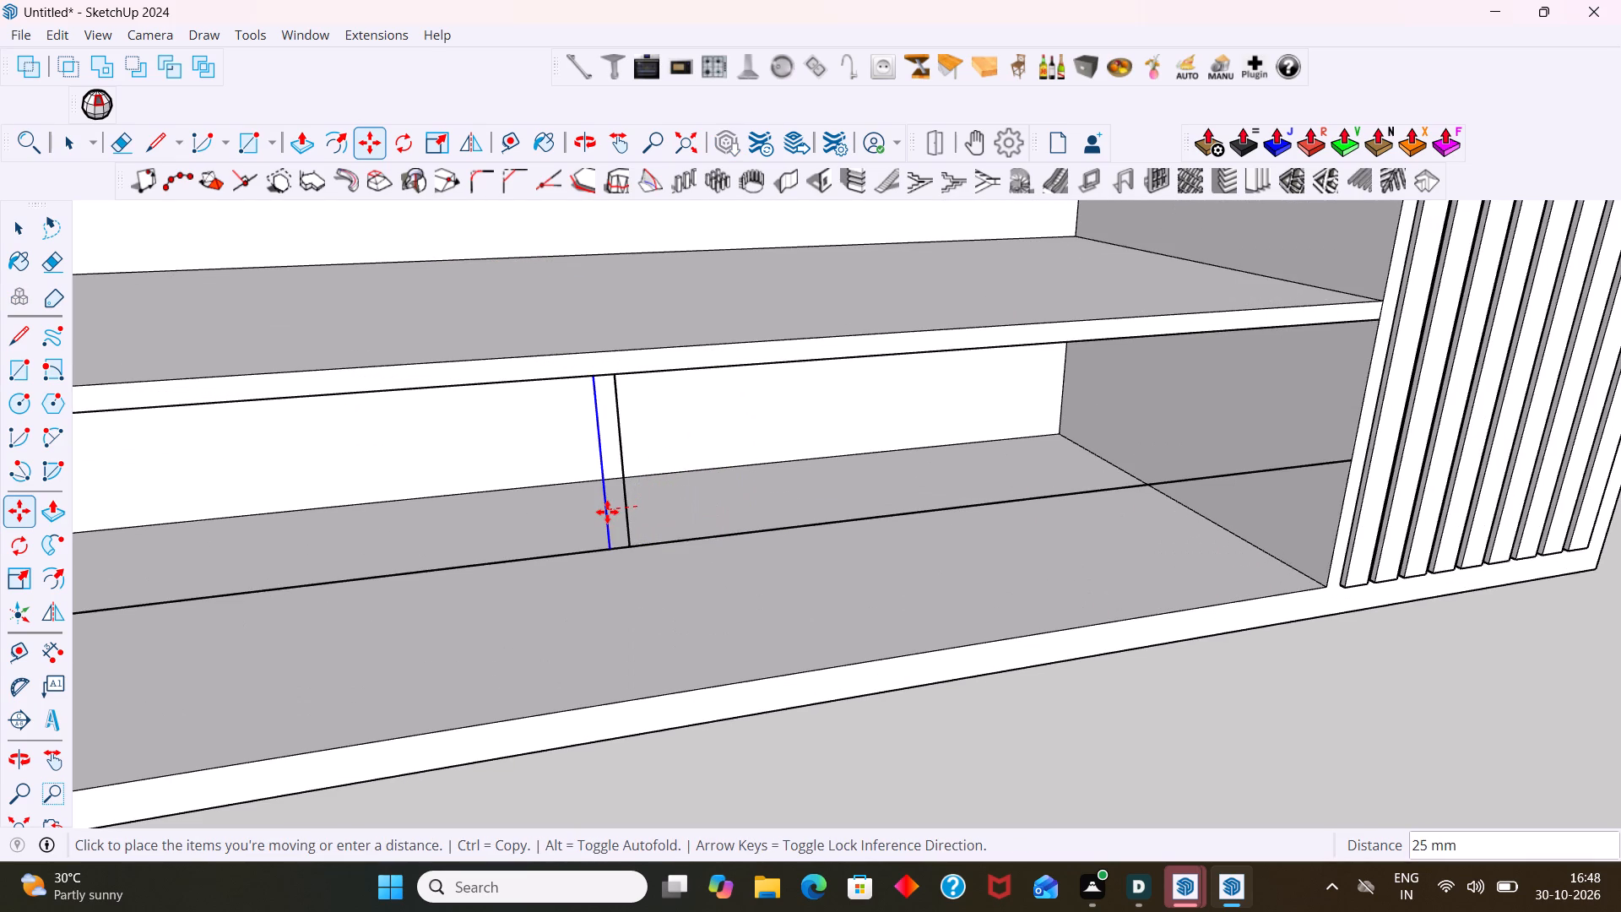
text(18)
key(Return)
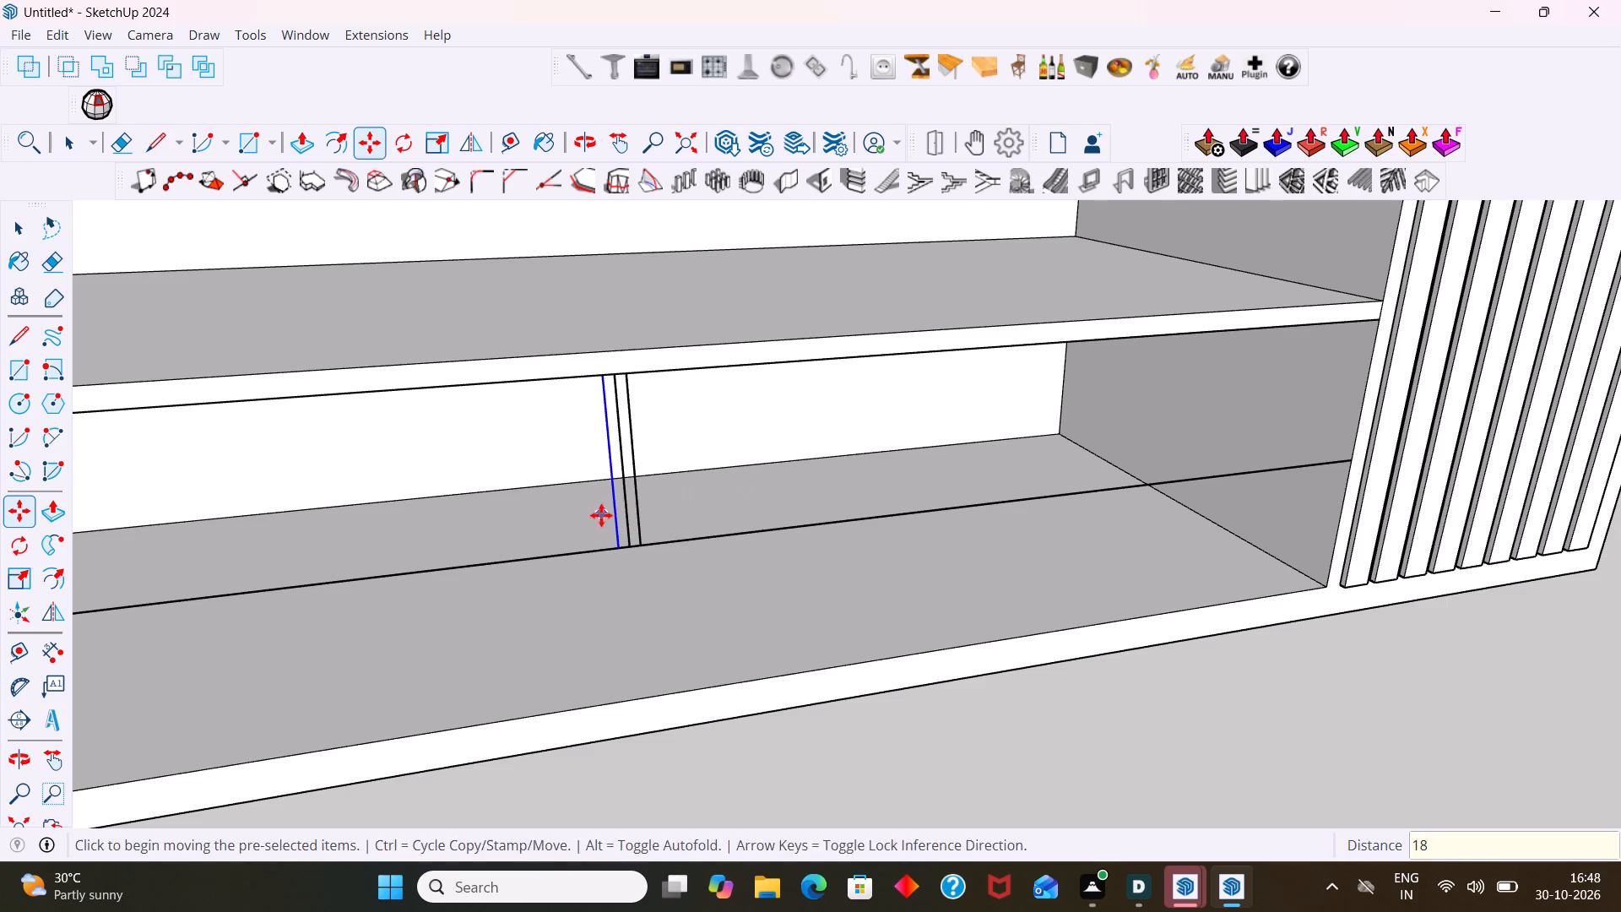
Delete the original middle vertical line, leaving the pair on either side of it.
key(space)
click(629, 504)
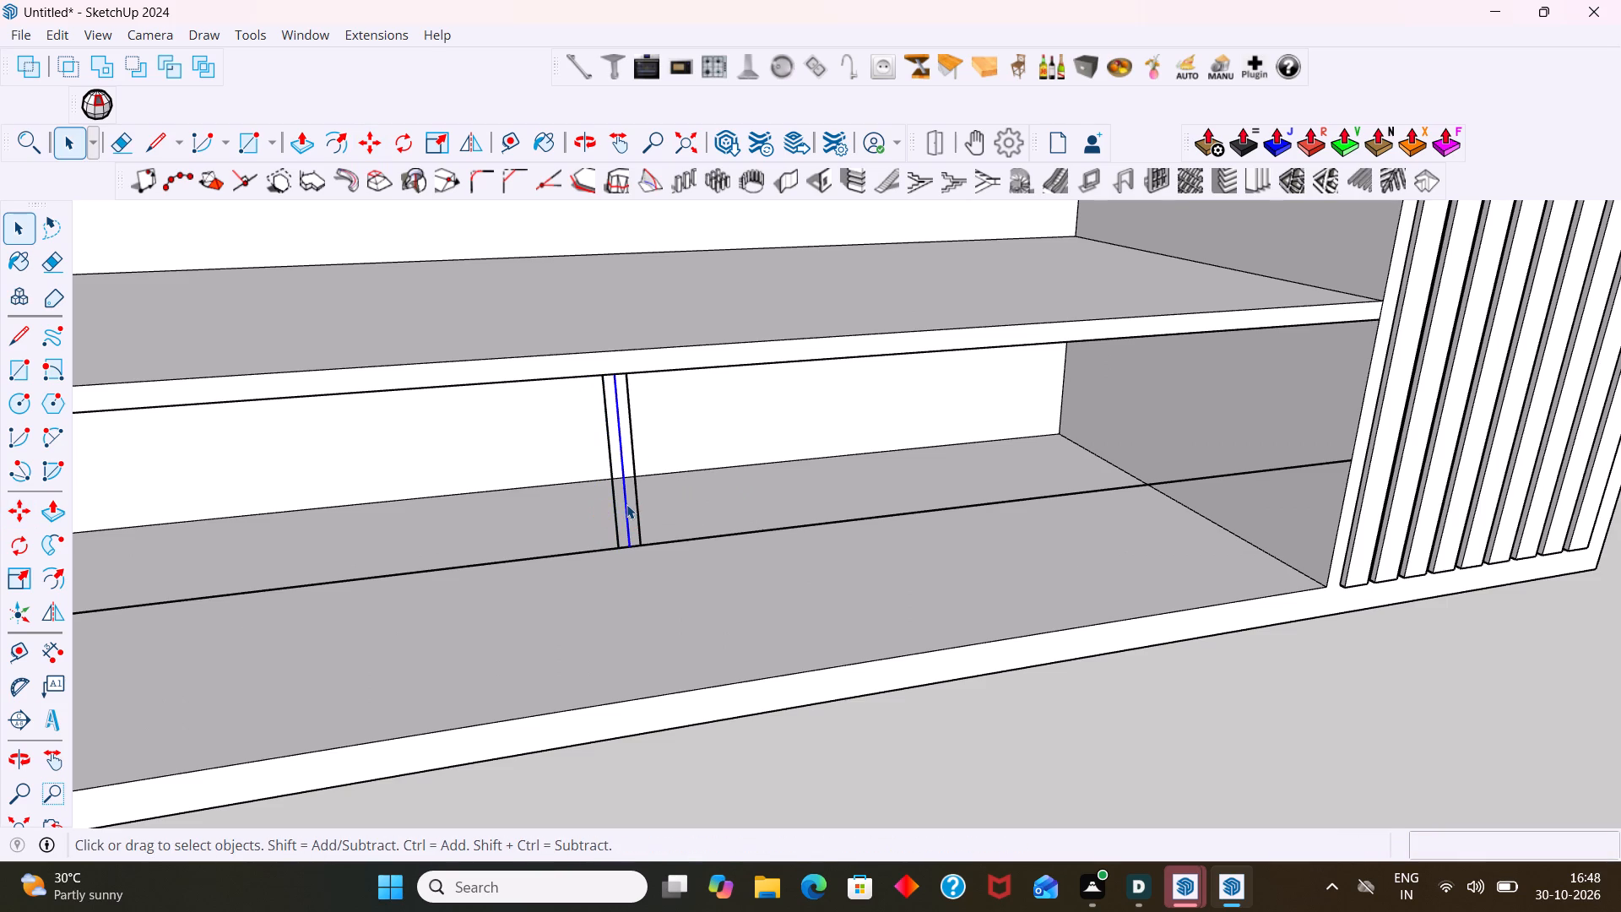
key(Delete)
Draw an 18 by about 145 mm rectangle between the two vertical lines, from the shelf's underside down to the horizontal line.
scroll(626, 505, down, 7)
middle_drag(605, 529, 597, 520)
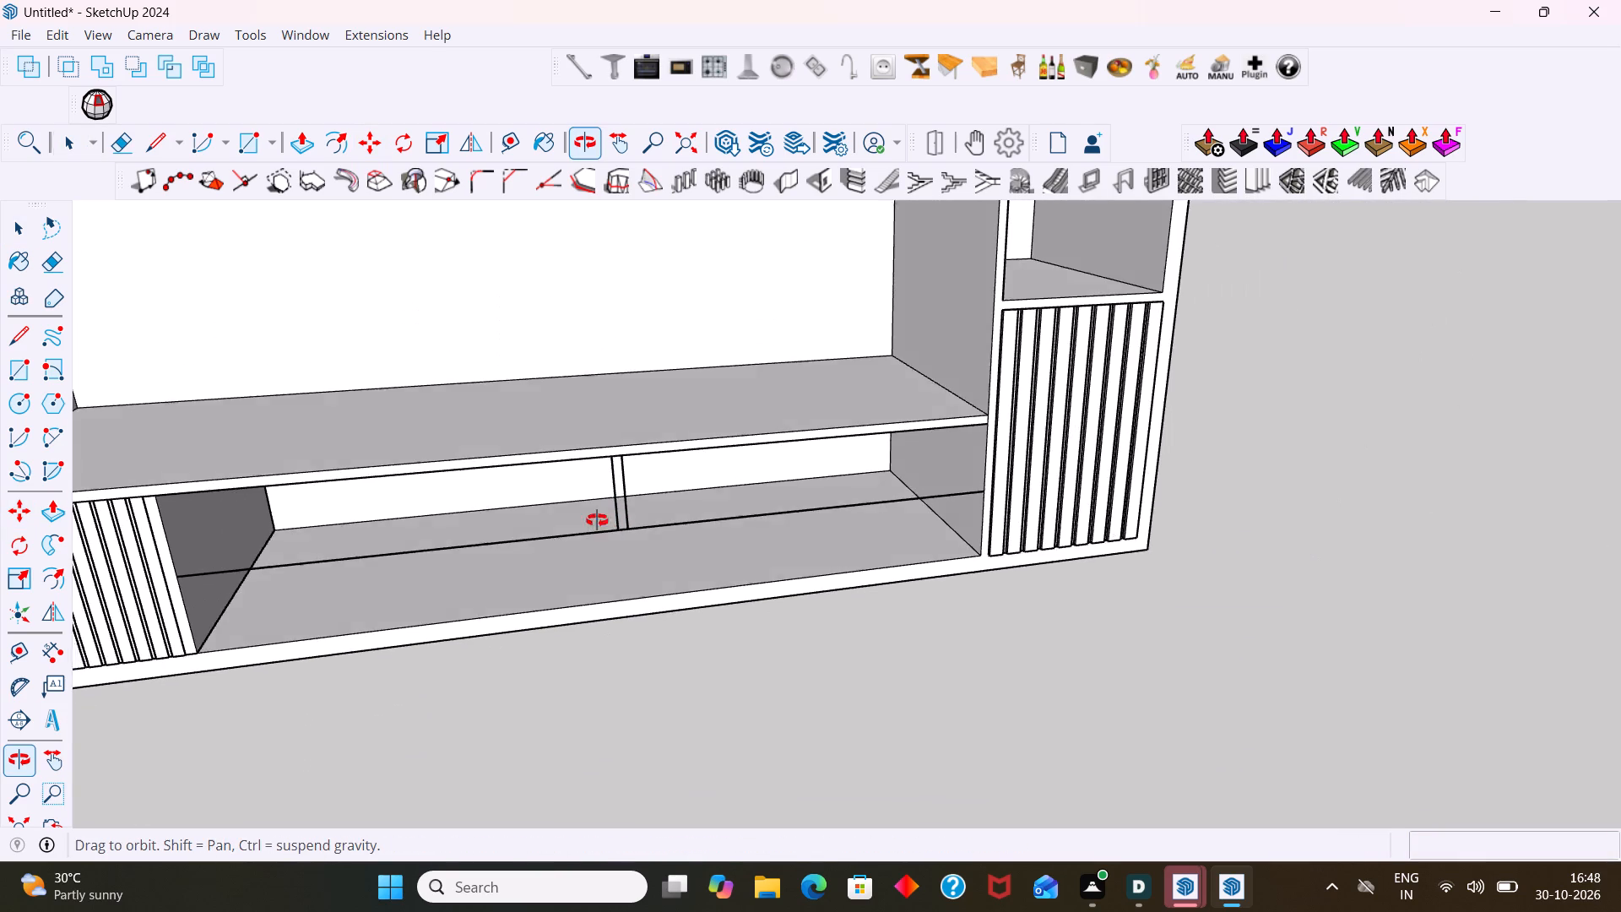
middle_drag(597, 520, 664, 477)
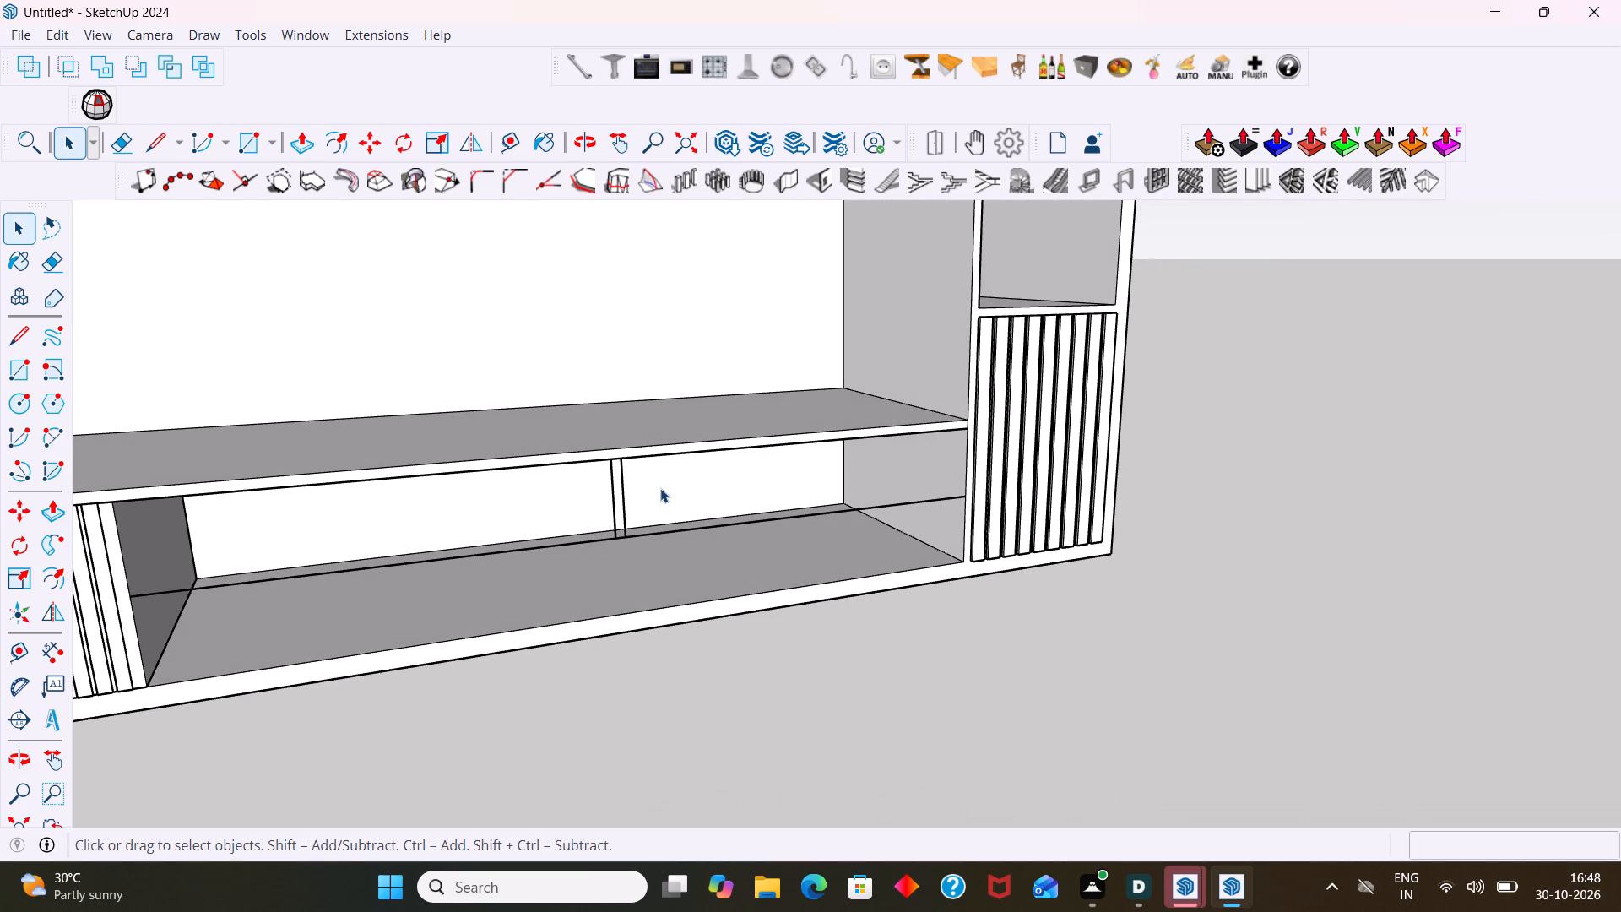
scroll(659, 513, down, 5)
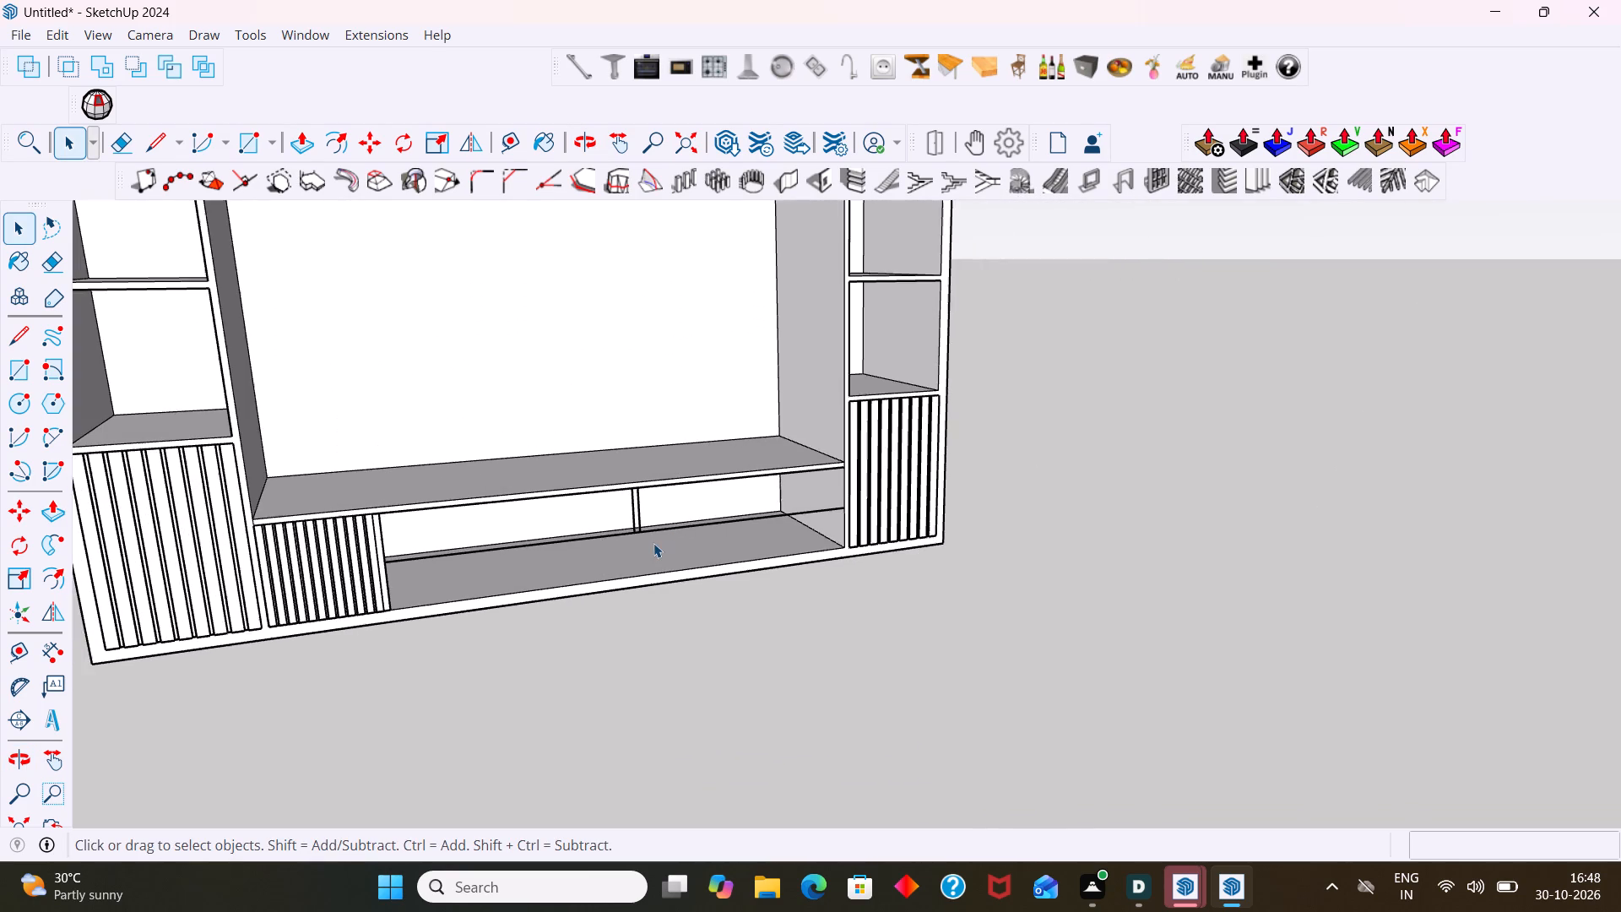
middle_drag(650, 543, 570, 561)
scroll(621, 530, up, 5)
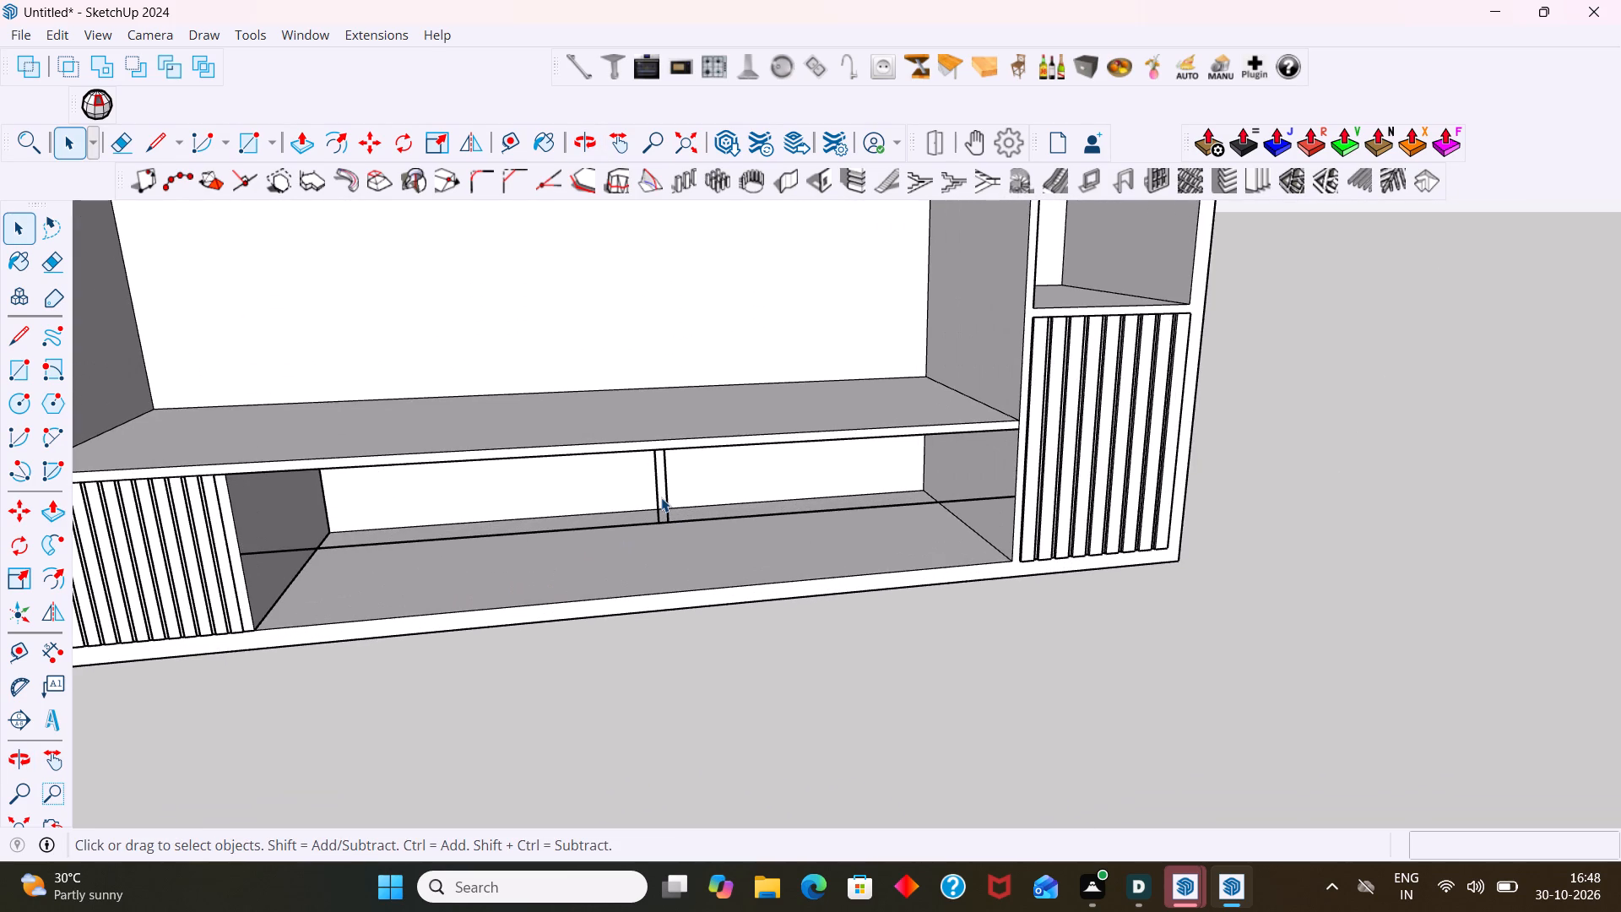
key(r)
scroll(646, 456, up, 4)
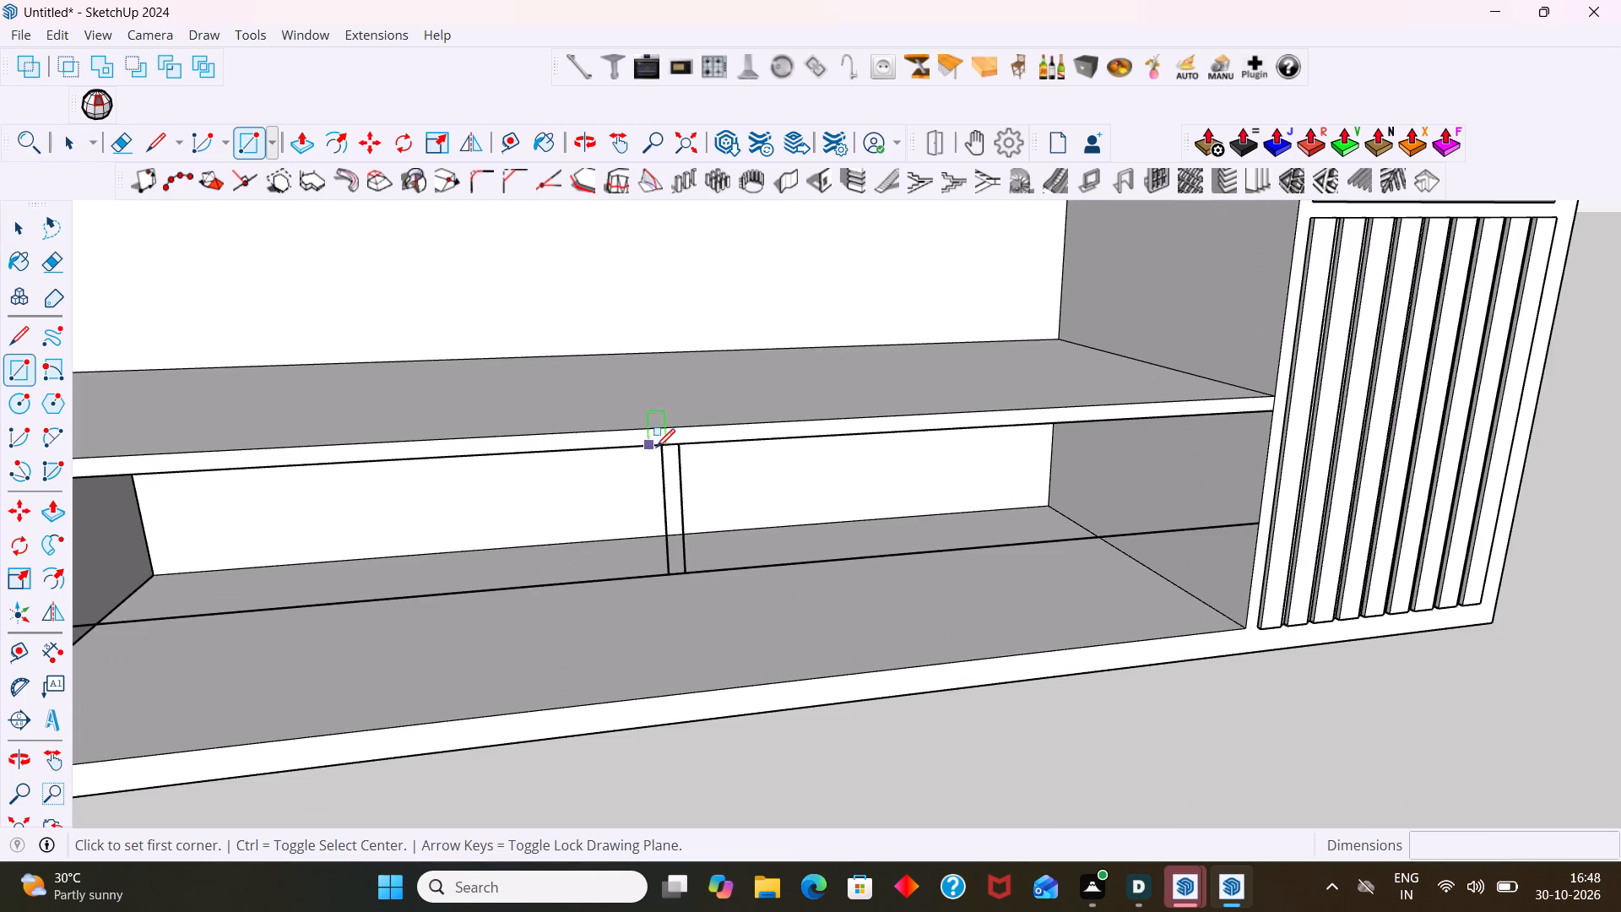
click(657, 447)
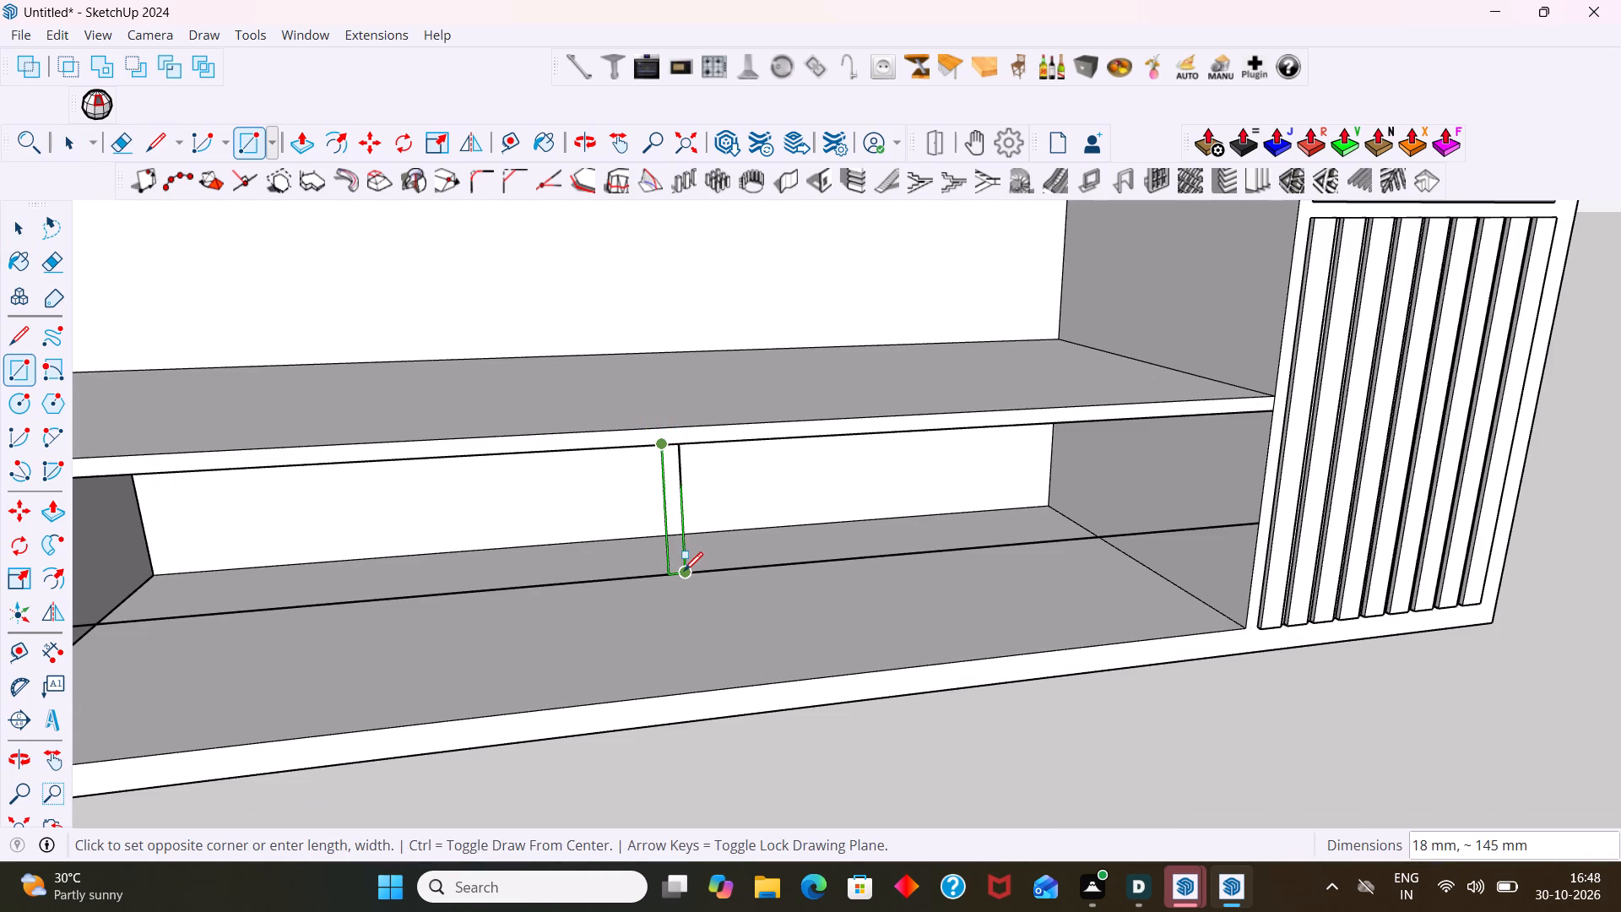
click(684, 571)
Make the narrow rectangle's face and edges a group.
key(space)
double_click(681, 558)
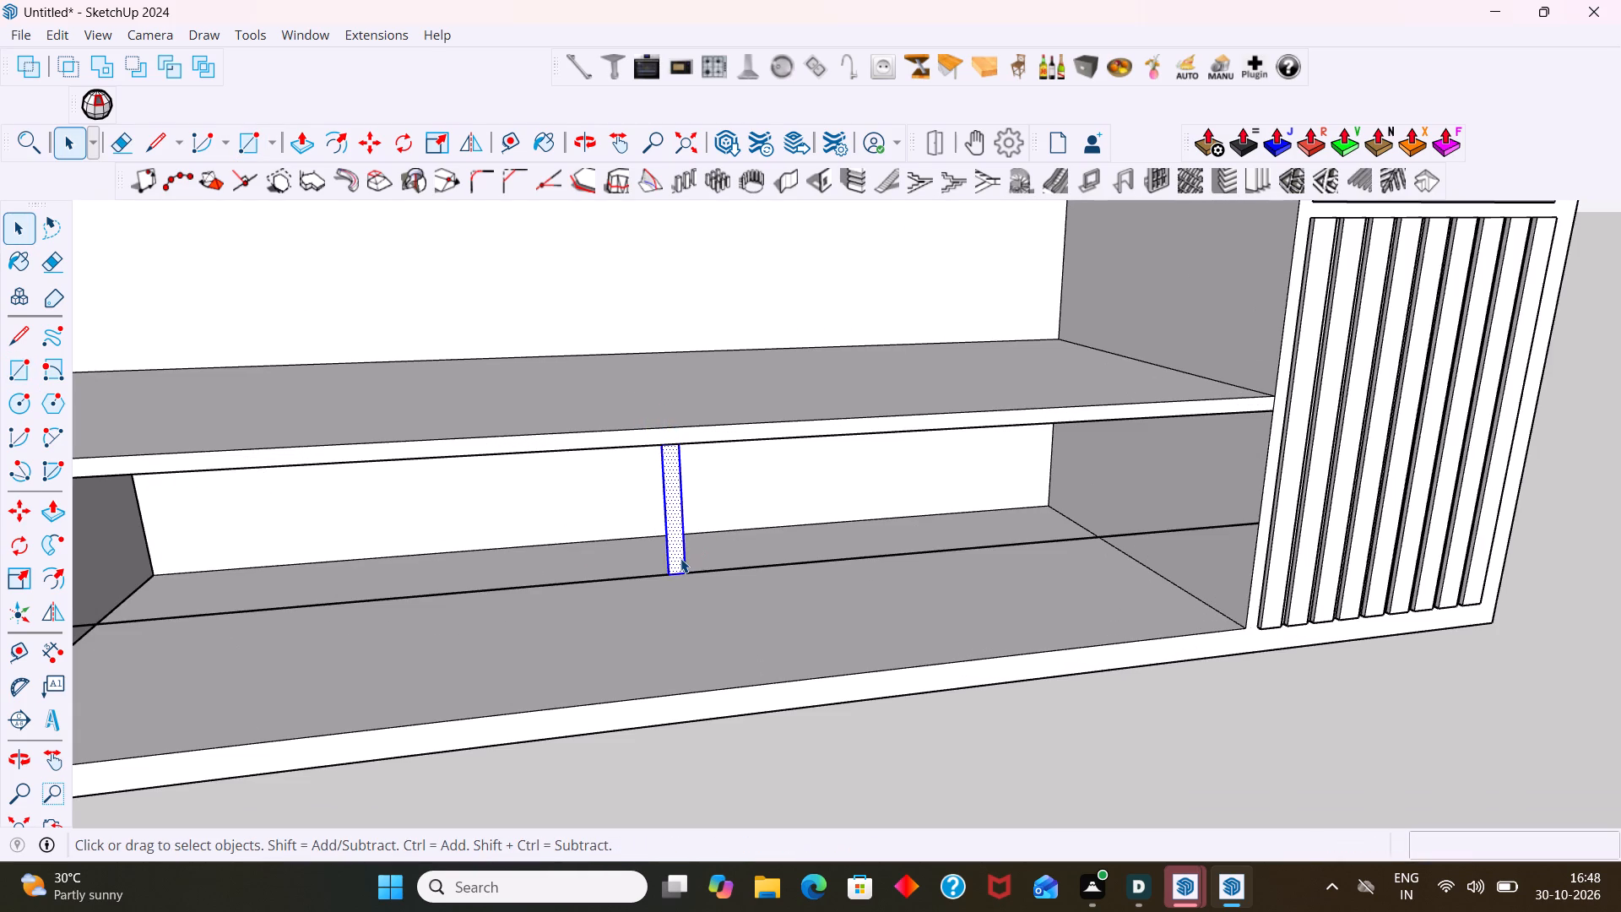
right_click(680, 557)
click(763, 197)
Inside the new group, extrude the narrow face about 592 mm back to the unit's back panel, and leave the group.
double_click(676, 491)
click(673, 497)
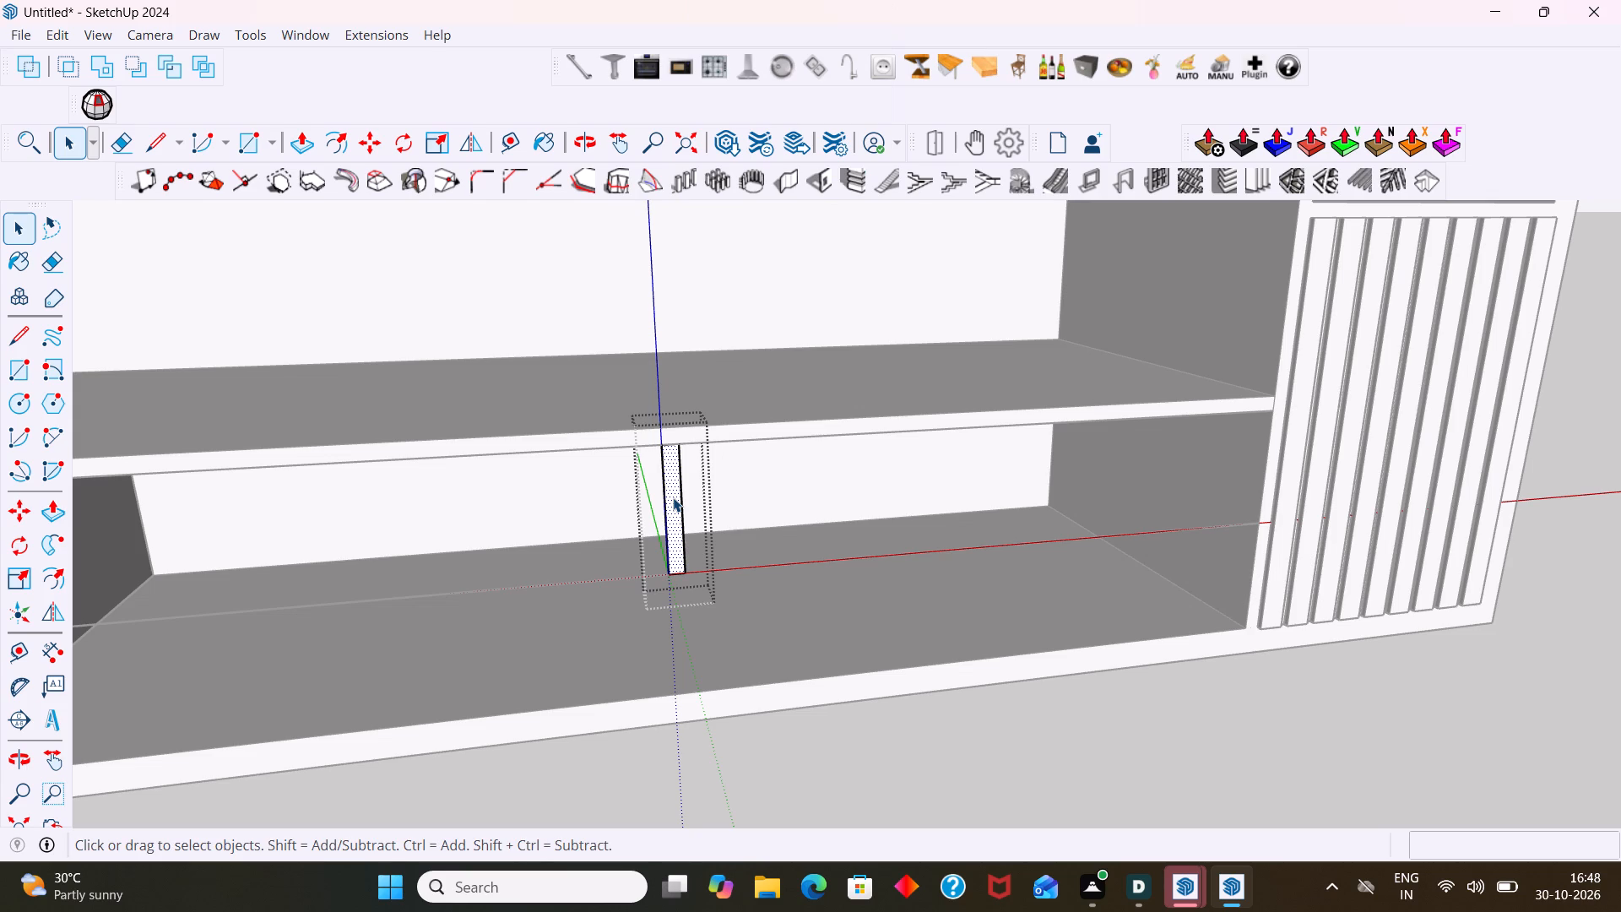
key(p)
click(673, 497)
middle_drag(647, 464, 428, 372)
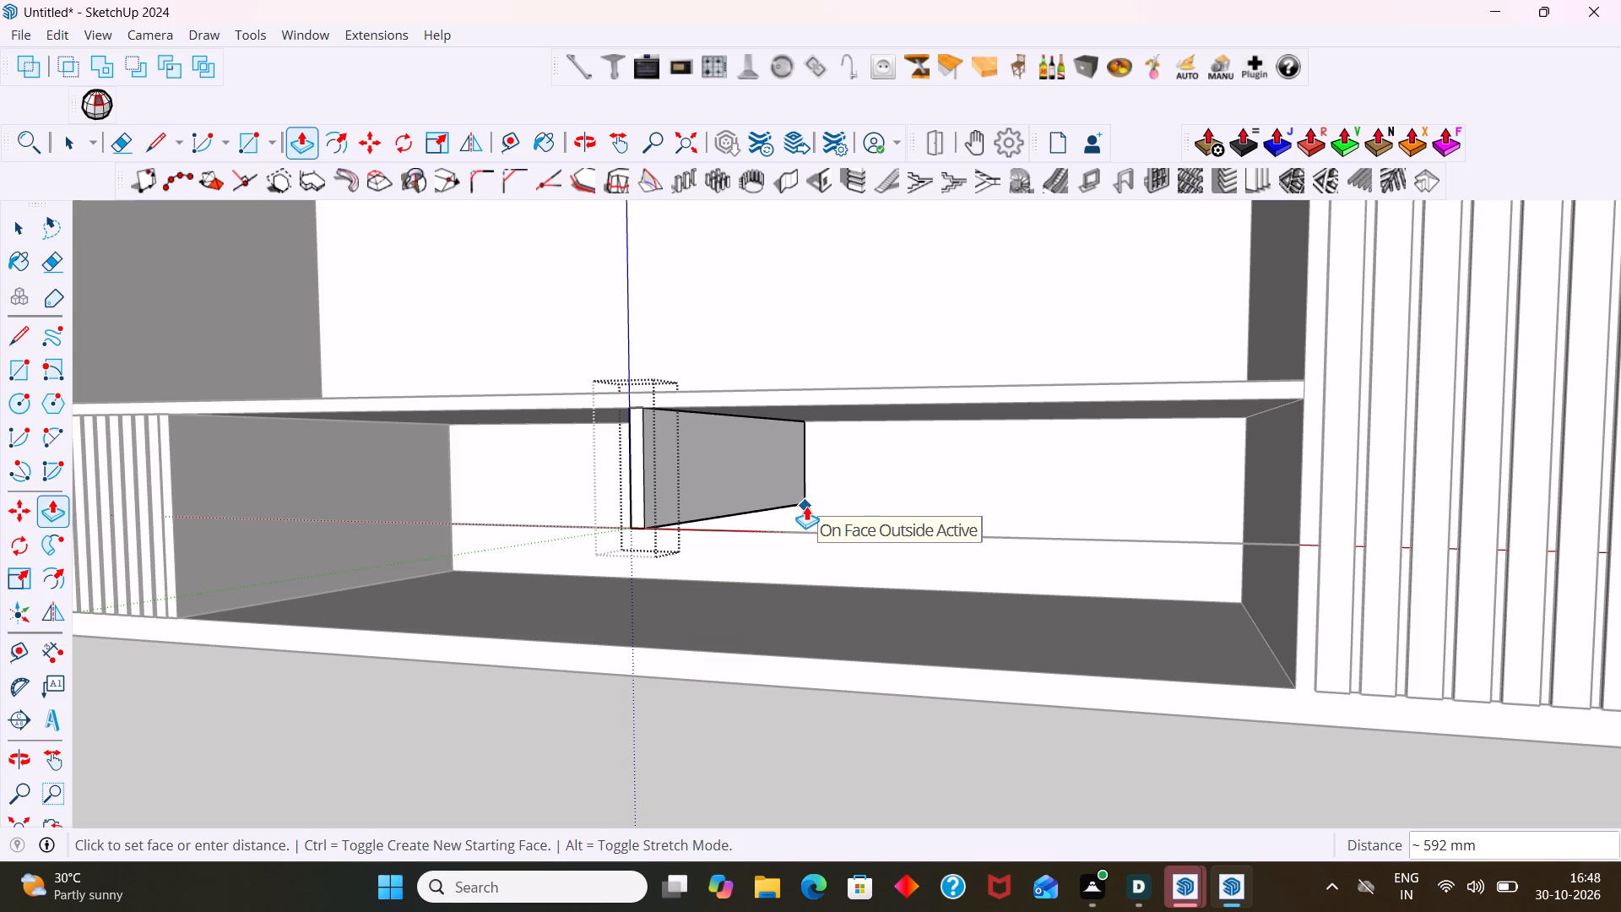
click(806, 506)
key(space)
click(720, 752)
Select the segments of the horizontal line on both sides of the divider and copy them 9 mm toward the back along the green axis.
scroll(675, 619, down, 2)
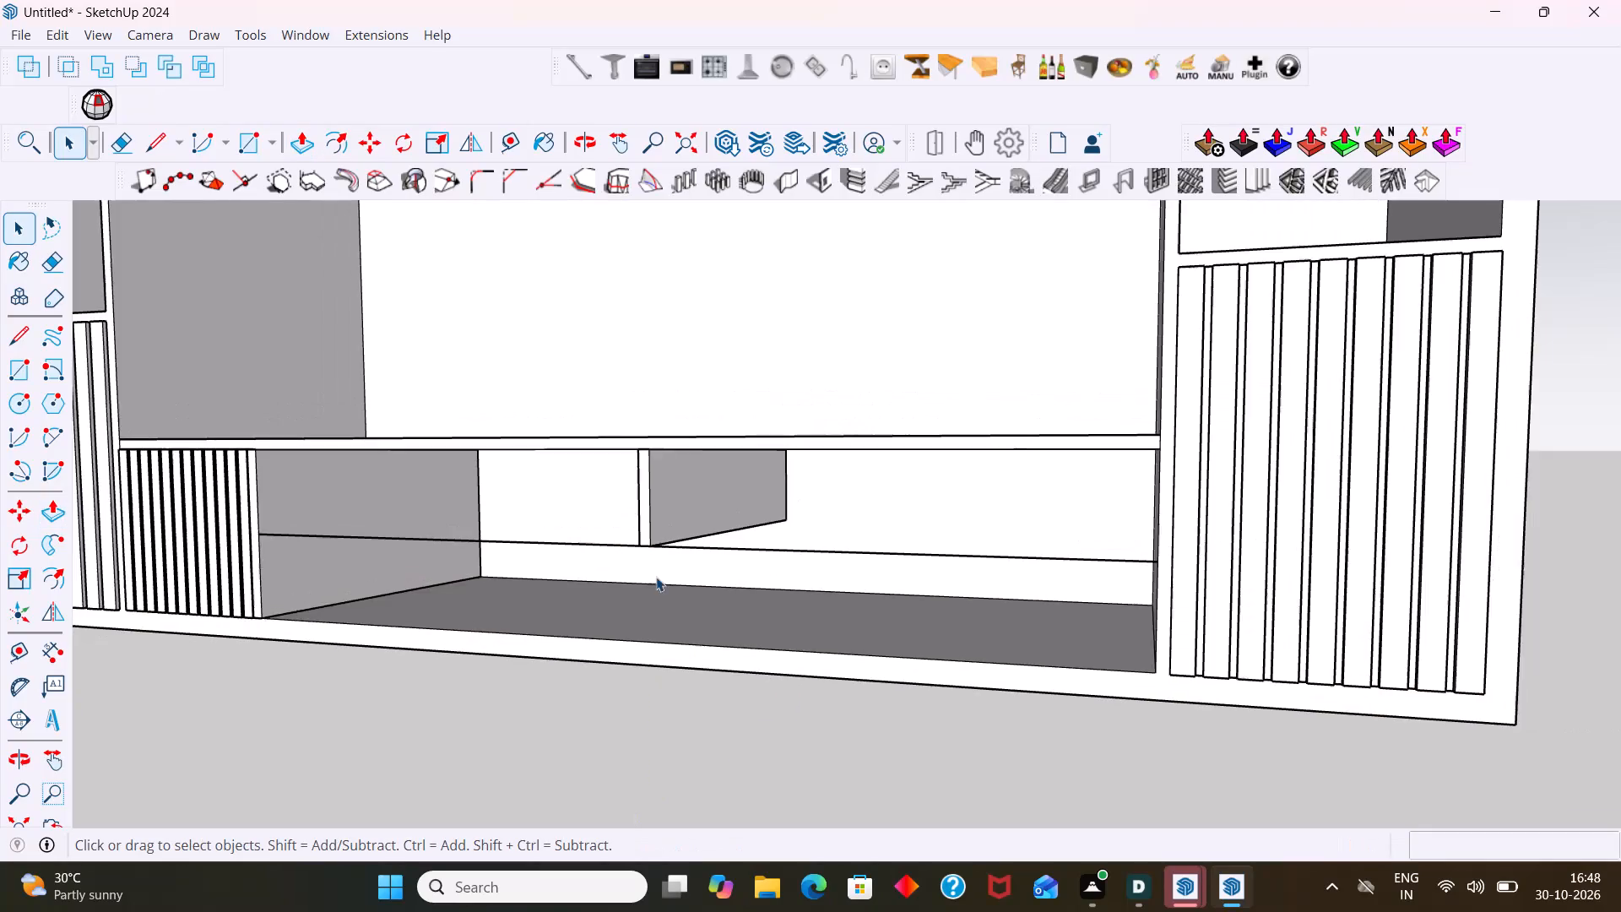
scroll(656, 577, down, 2)
middle_drag(671, 579, 914, 593)
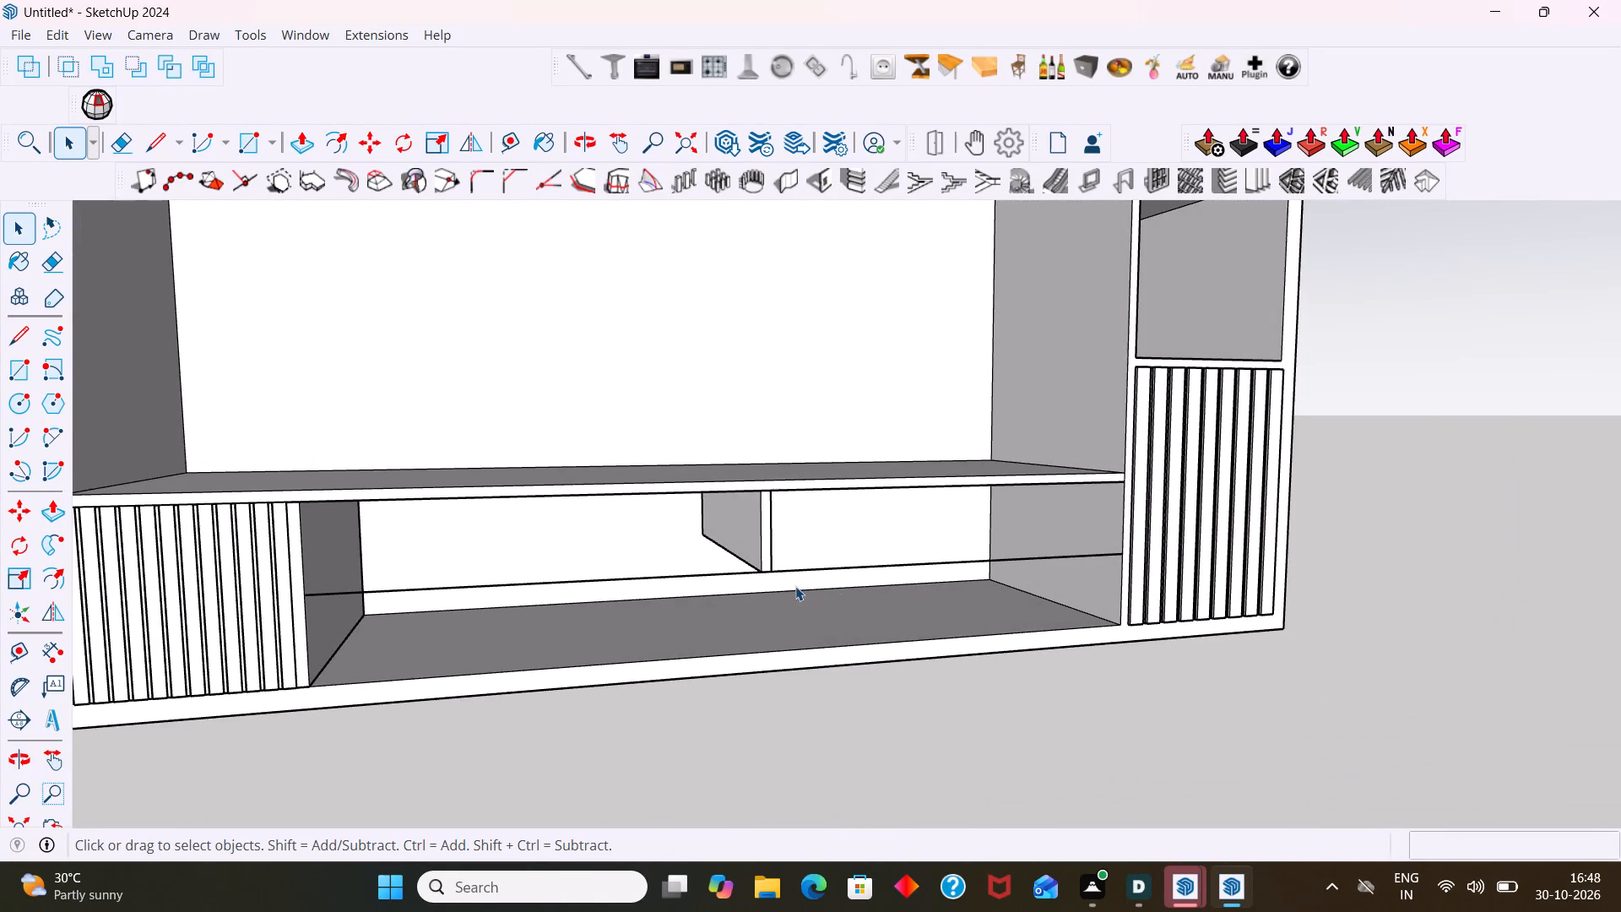
scroll(795, 586, up, 6)
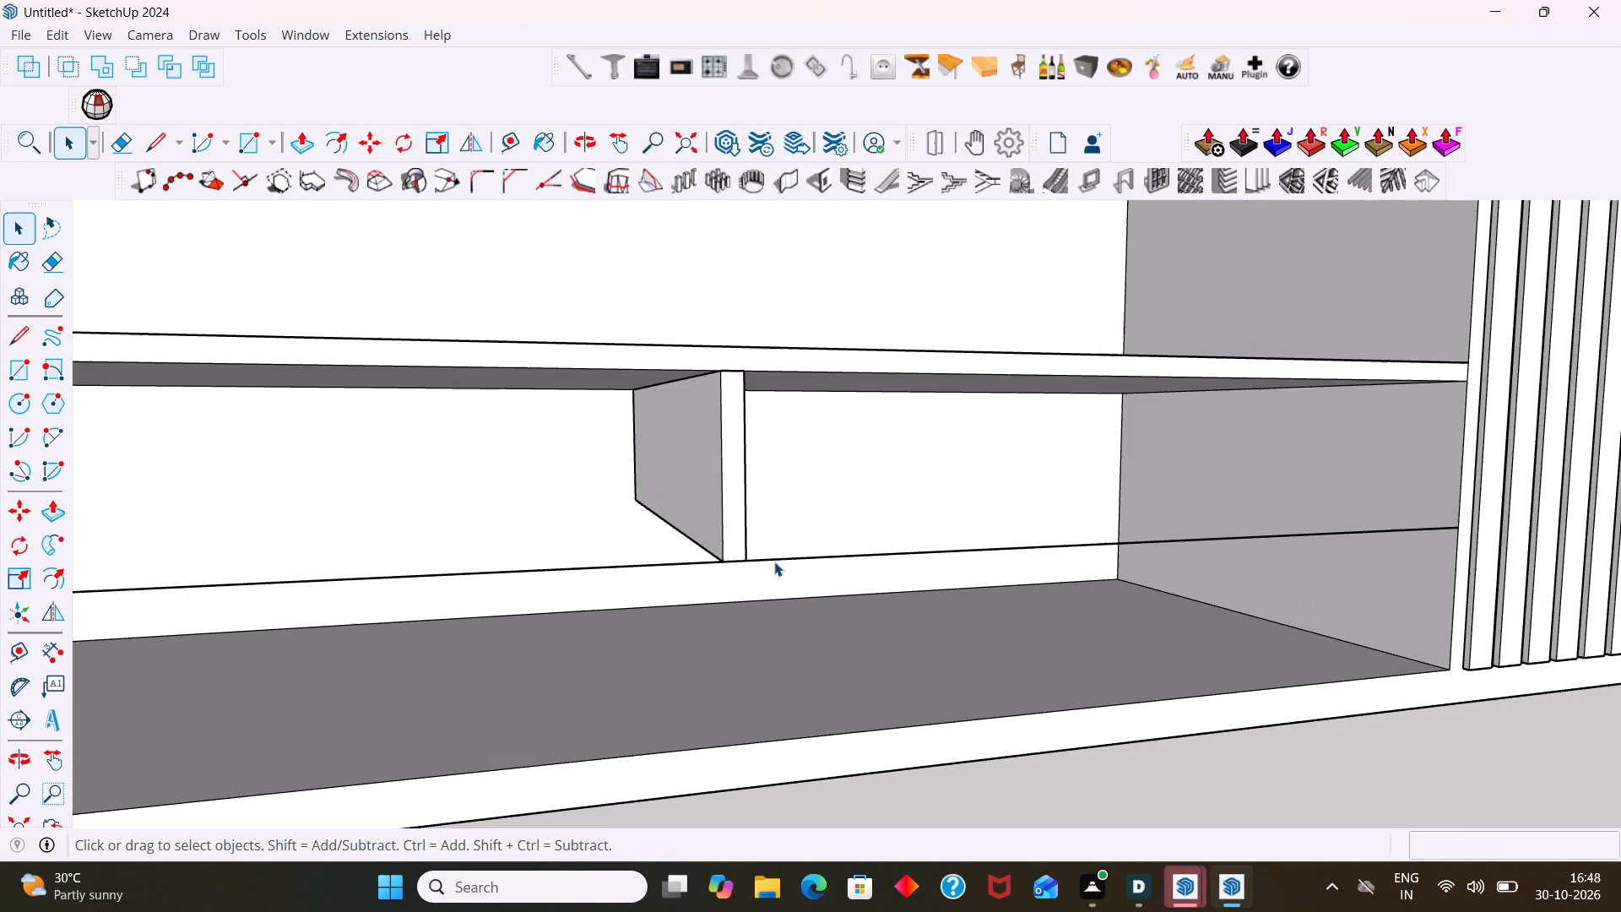
scroll(770, 561, down, 5)
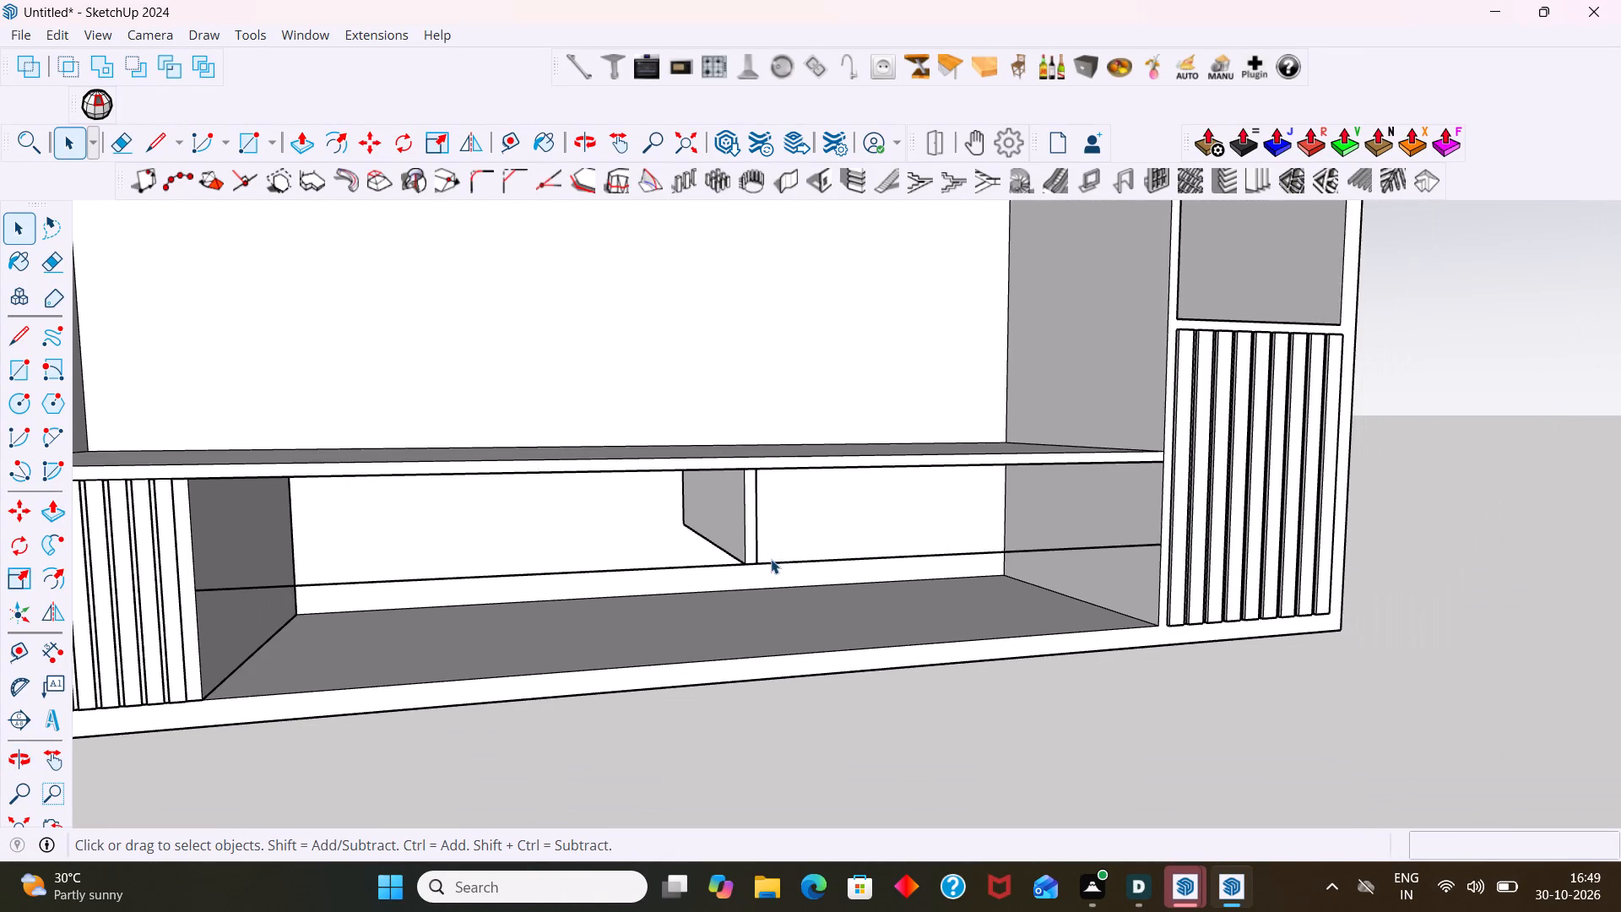
click(773, 562)
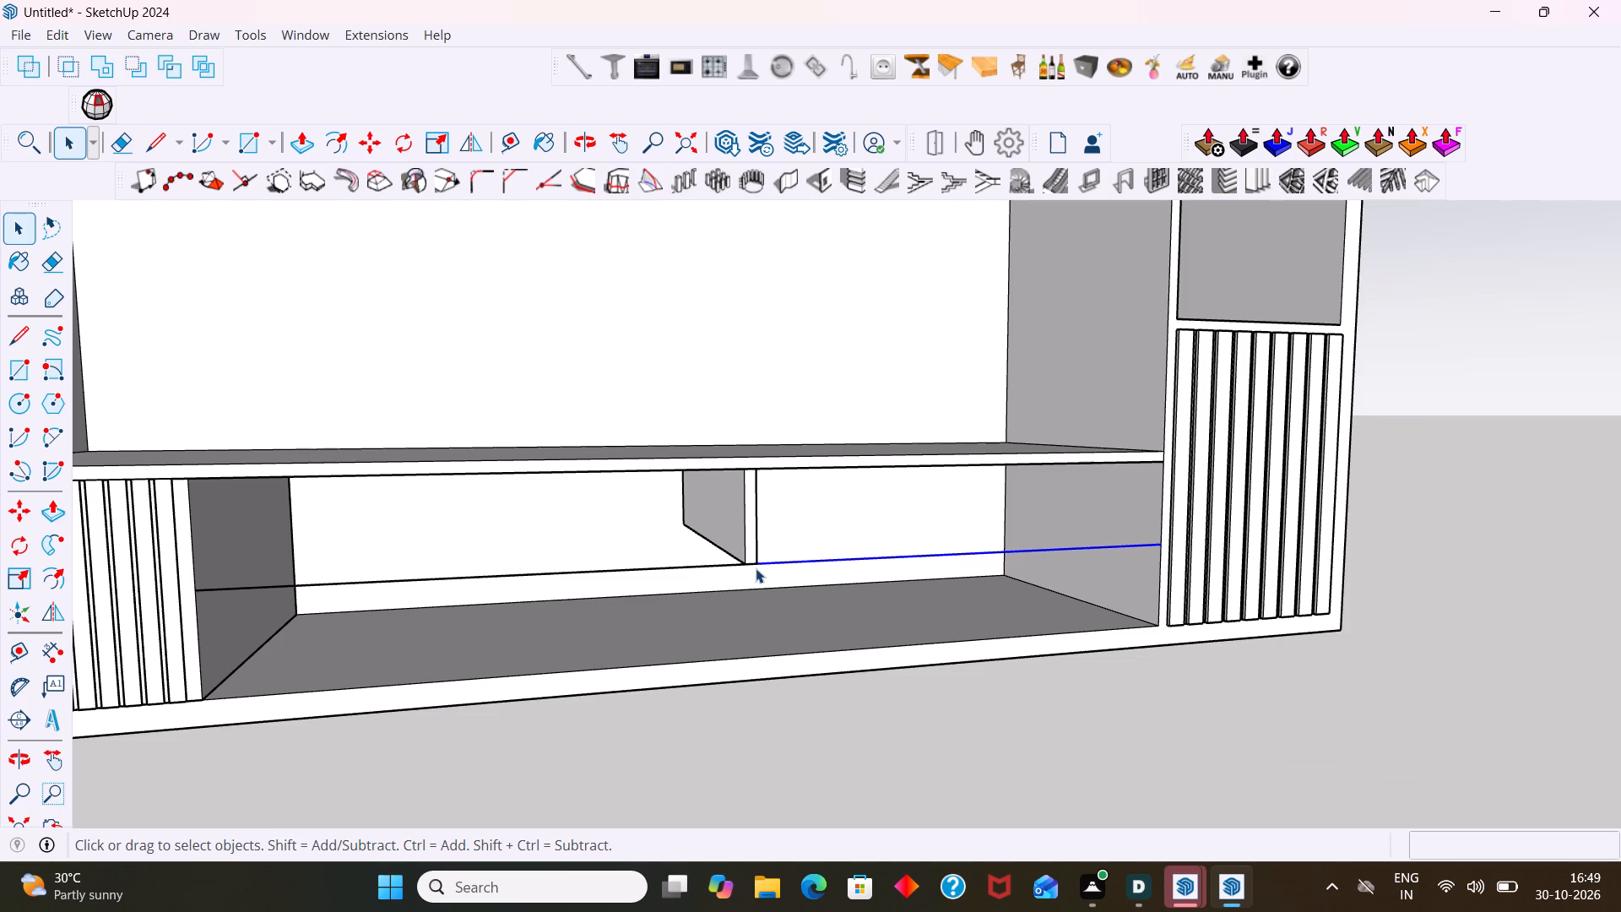
shift+click(716, 564)
shift+scroll(735, 565, up, 8)
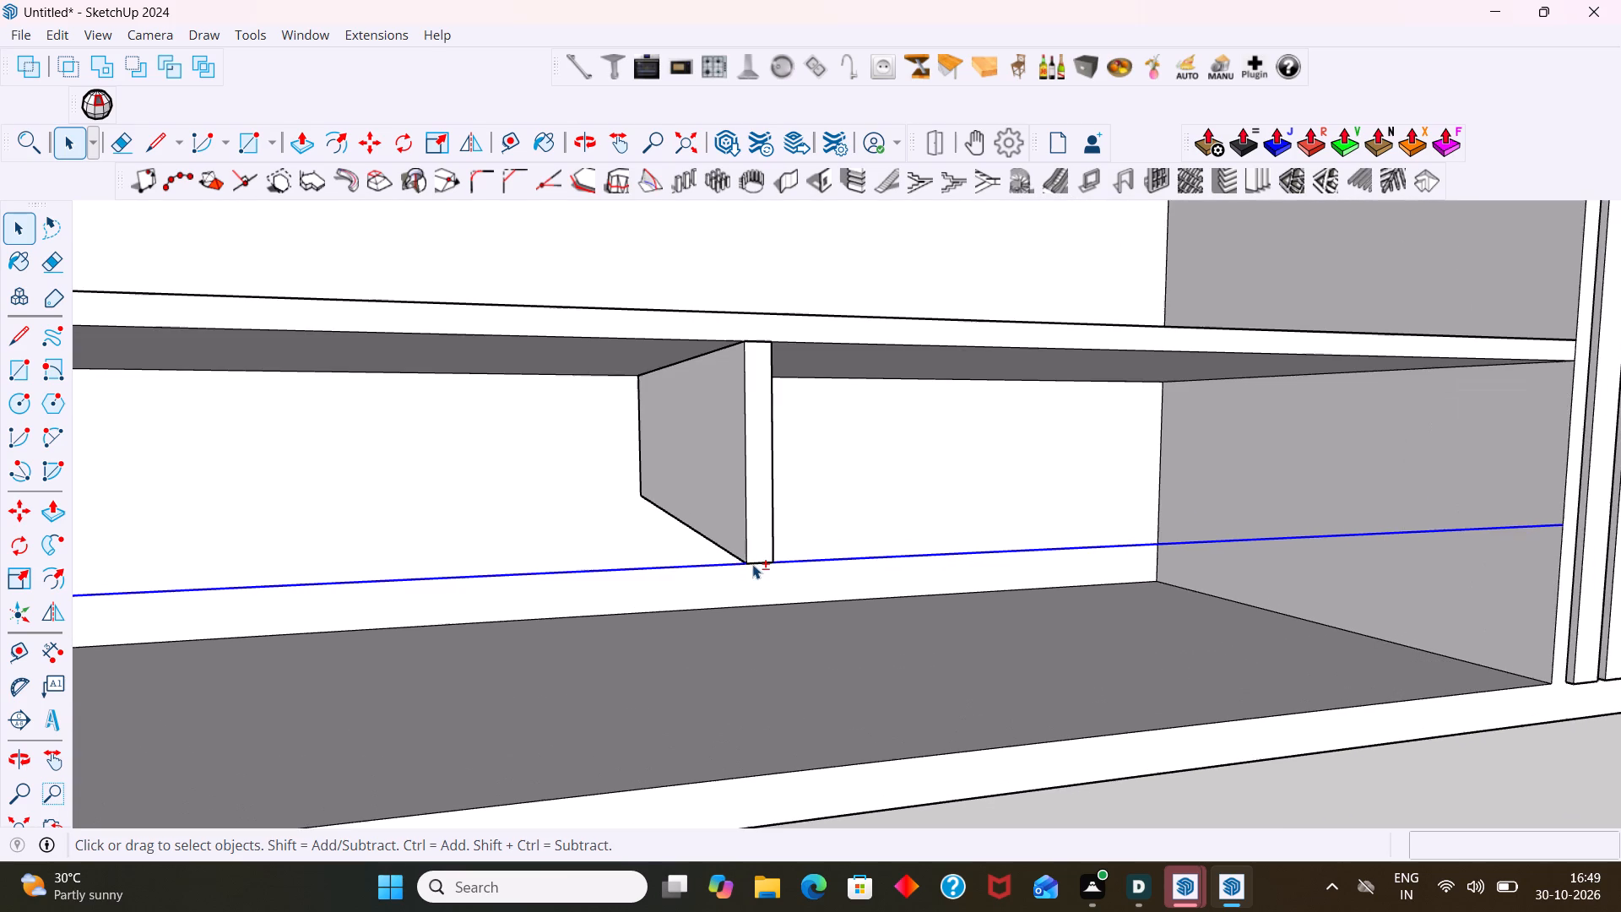
shift+click(752, 564)
shift+click(773, 540)
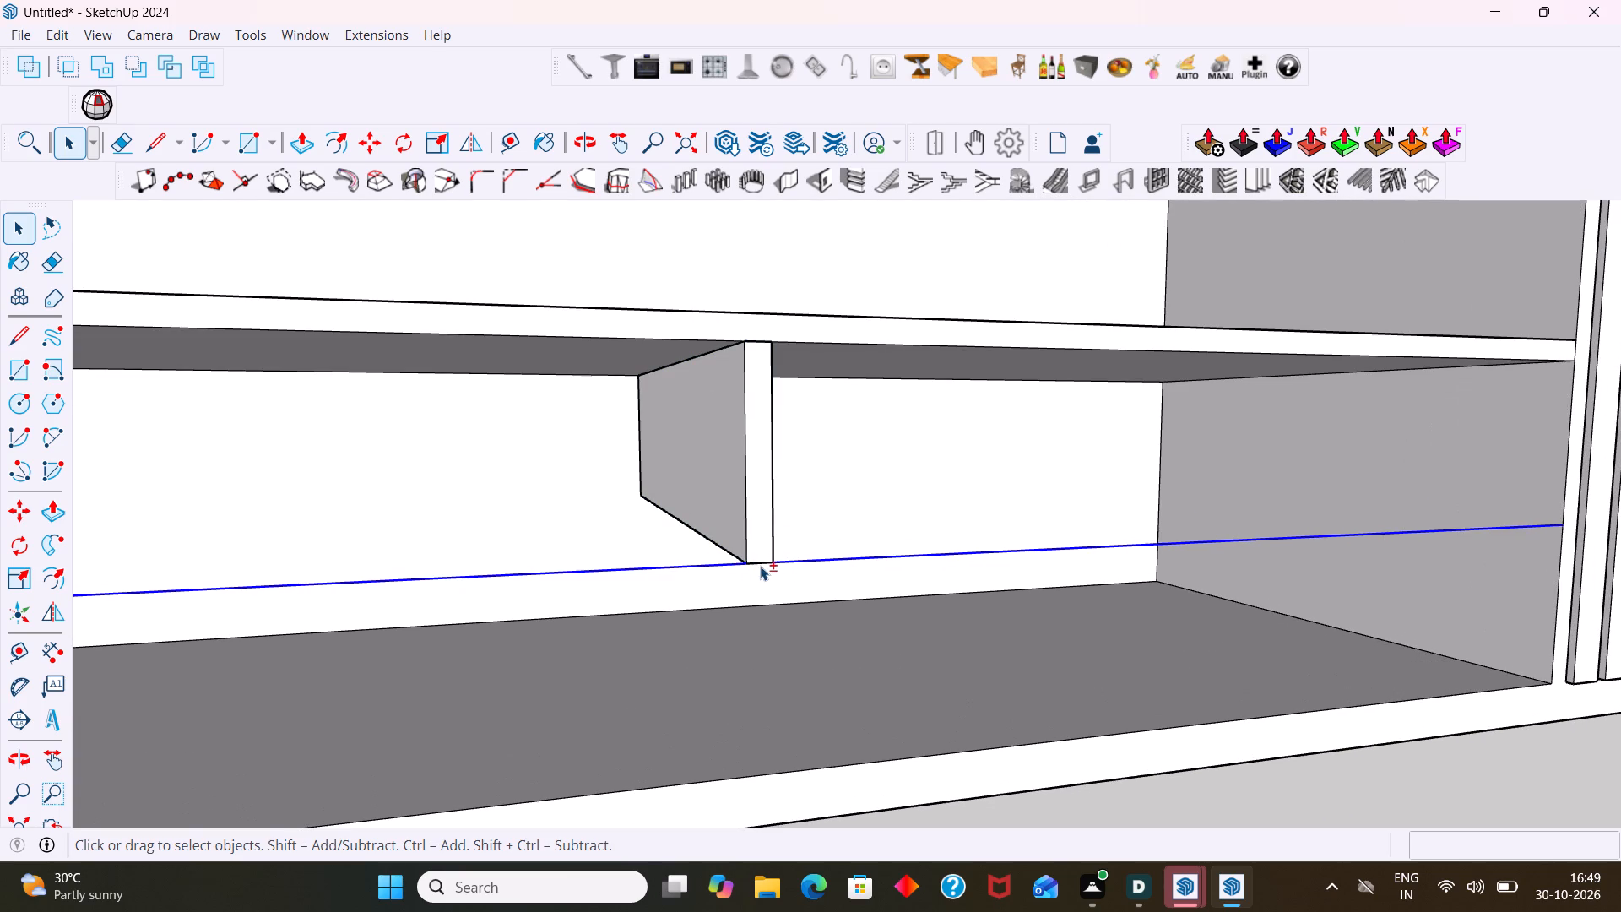
shift+click(759, 566)
shift+click(759, 560)
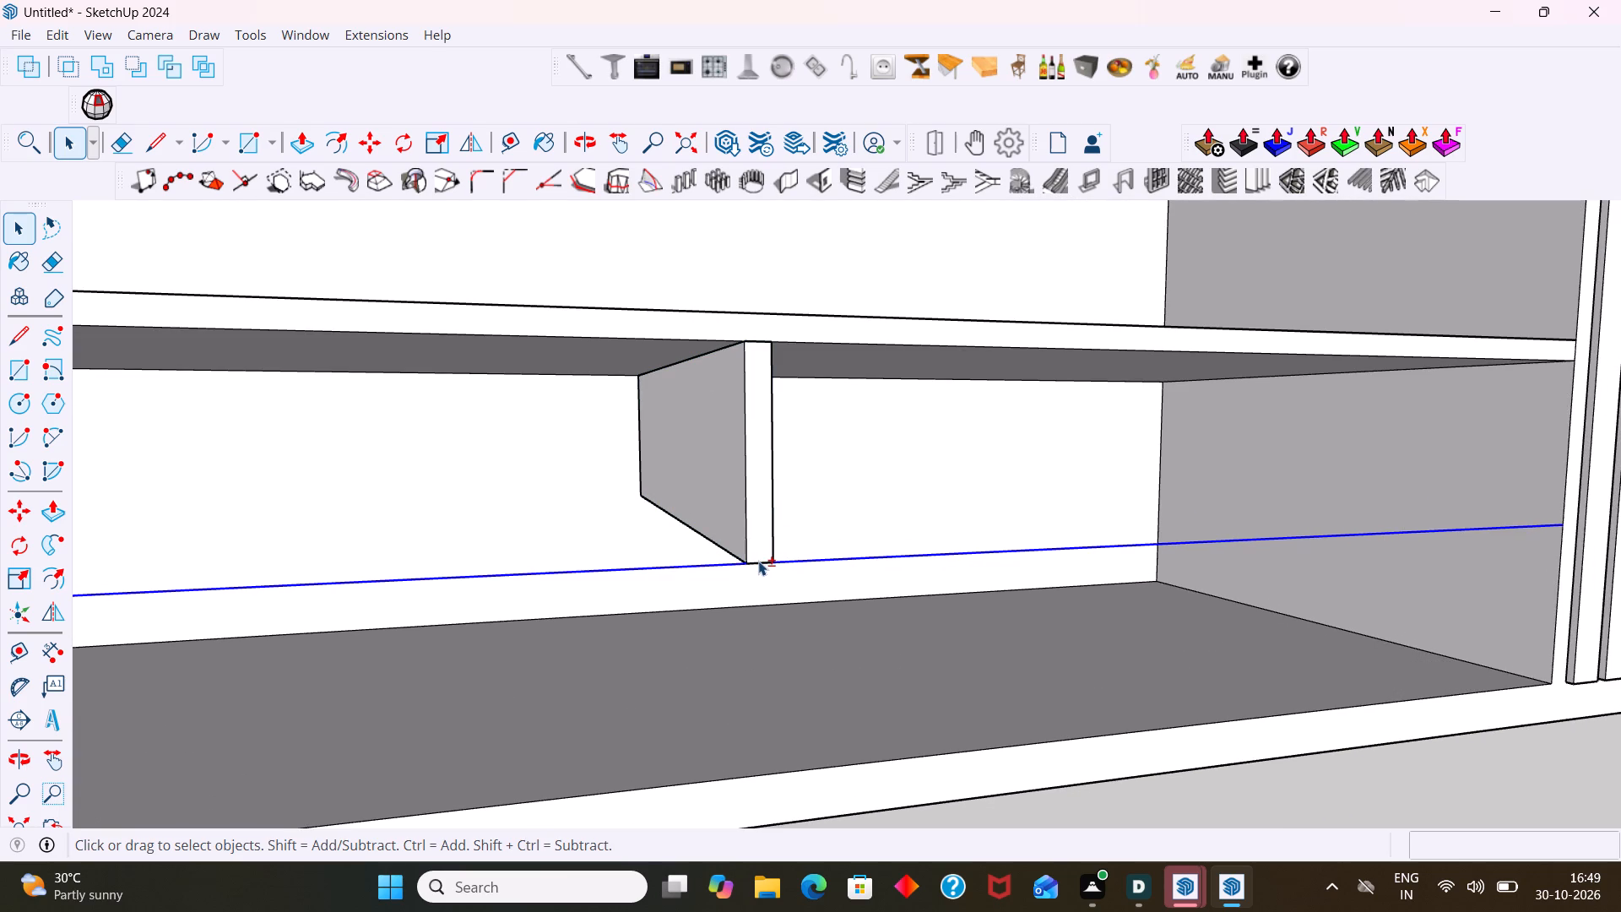
shift+click(758, 561)
click(758, 563)
shift+click(758, 563)
shift+click(758, 563)
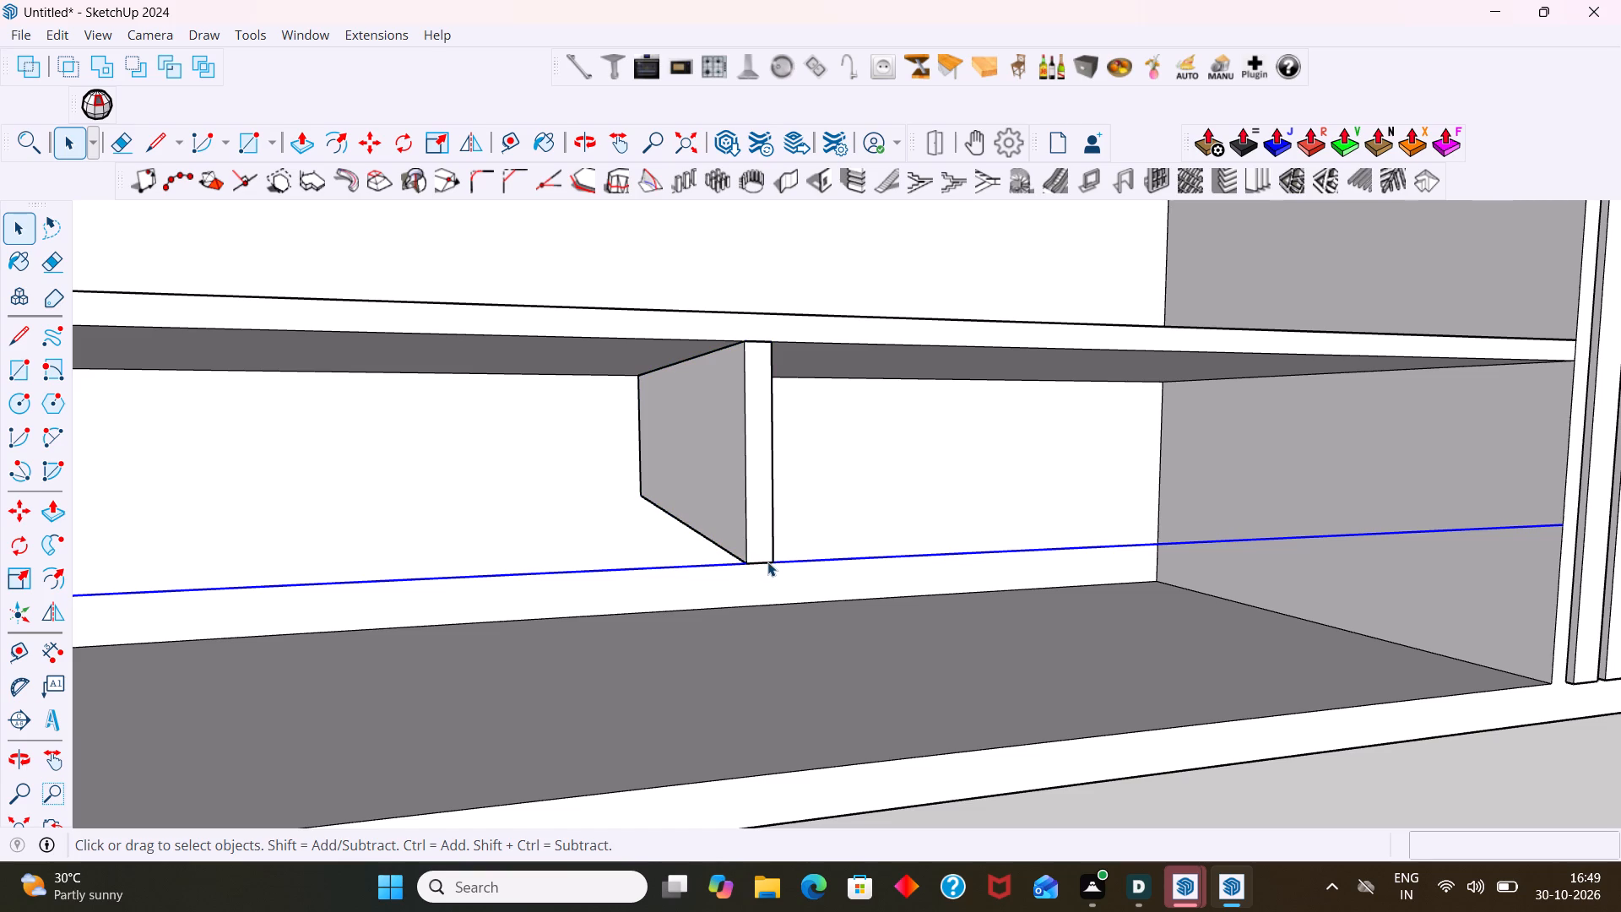
key(m)
click(788, 559)
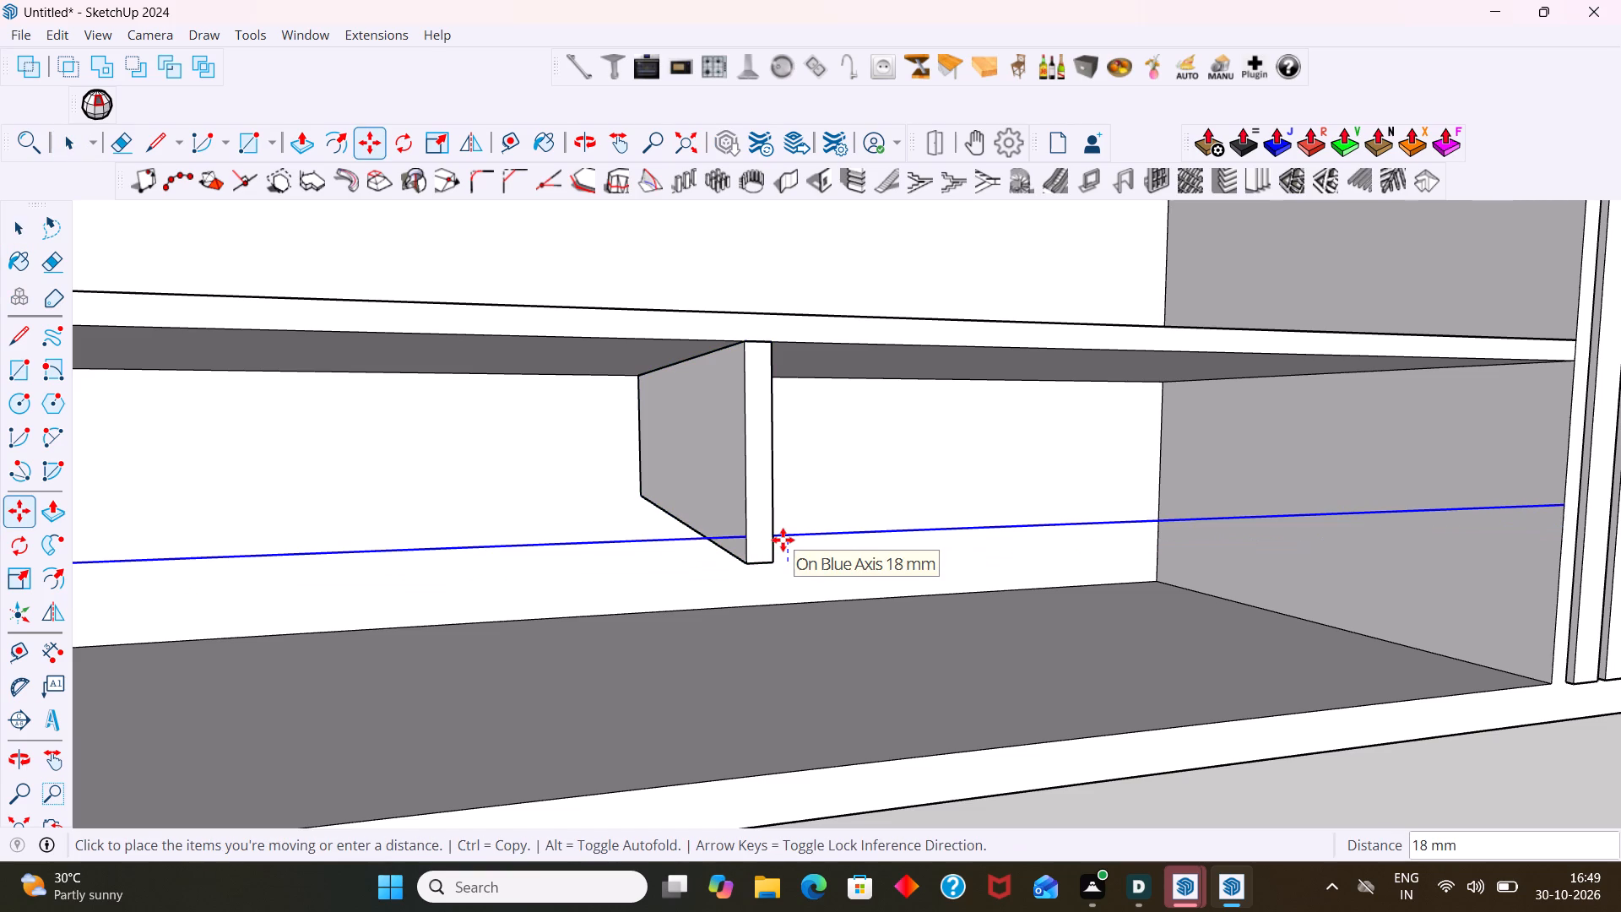
middle_drag(783, 555, 691, 660)
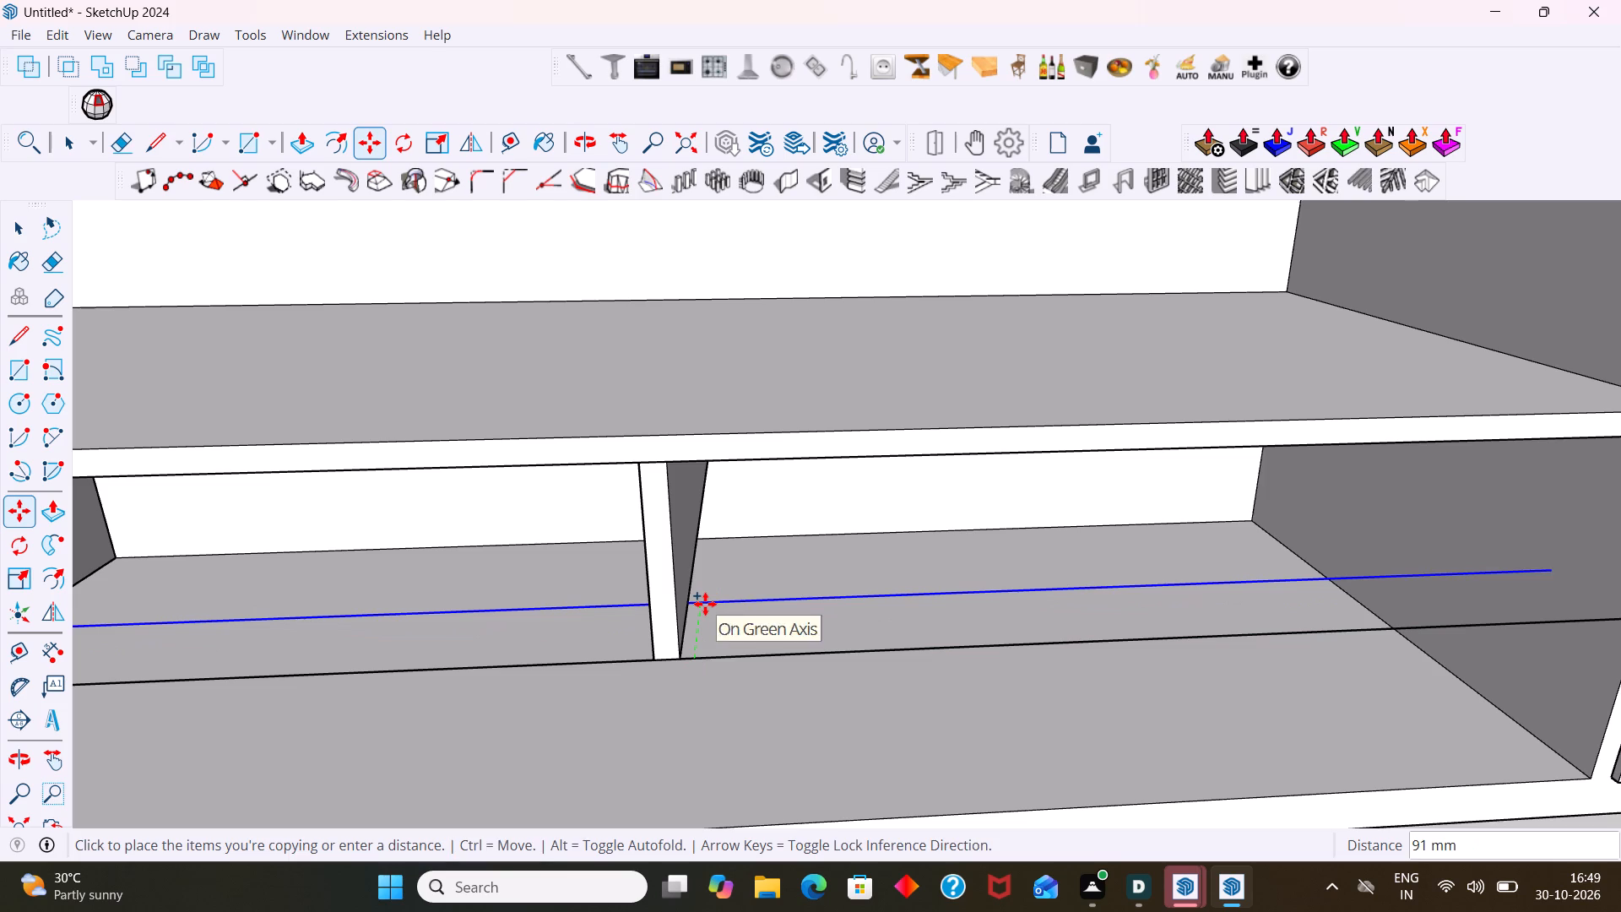
key(Left)
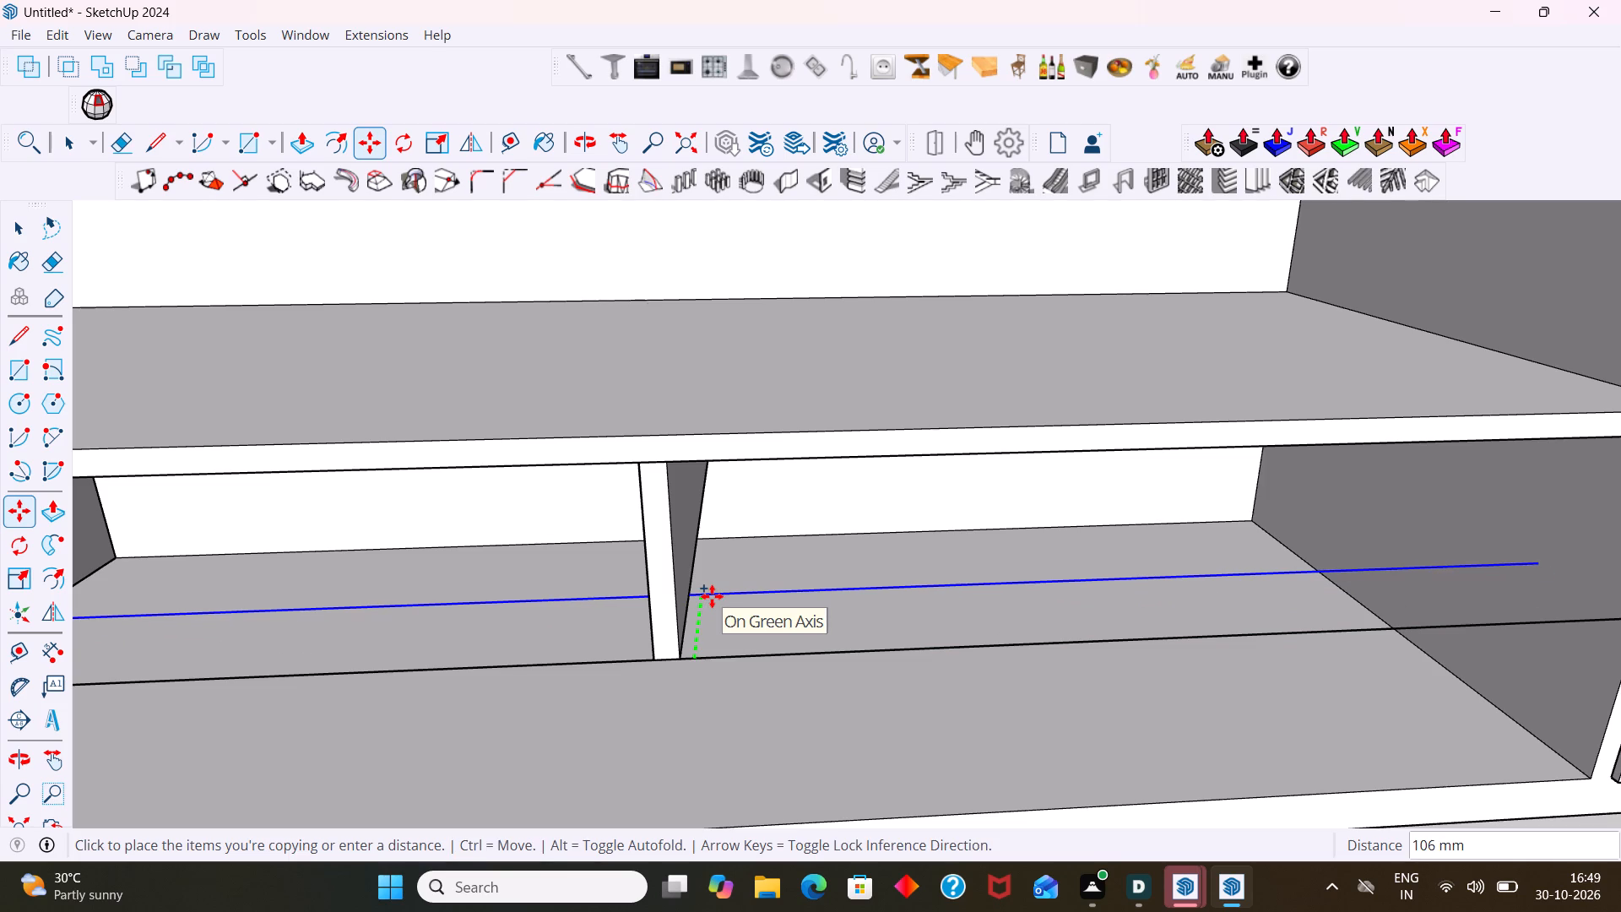
key(9)
key(Return)
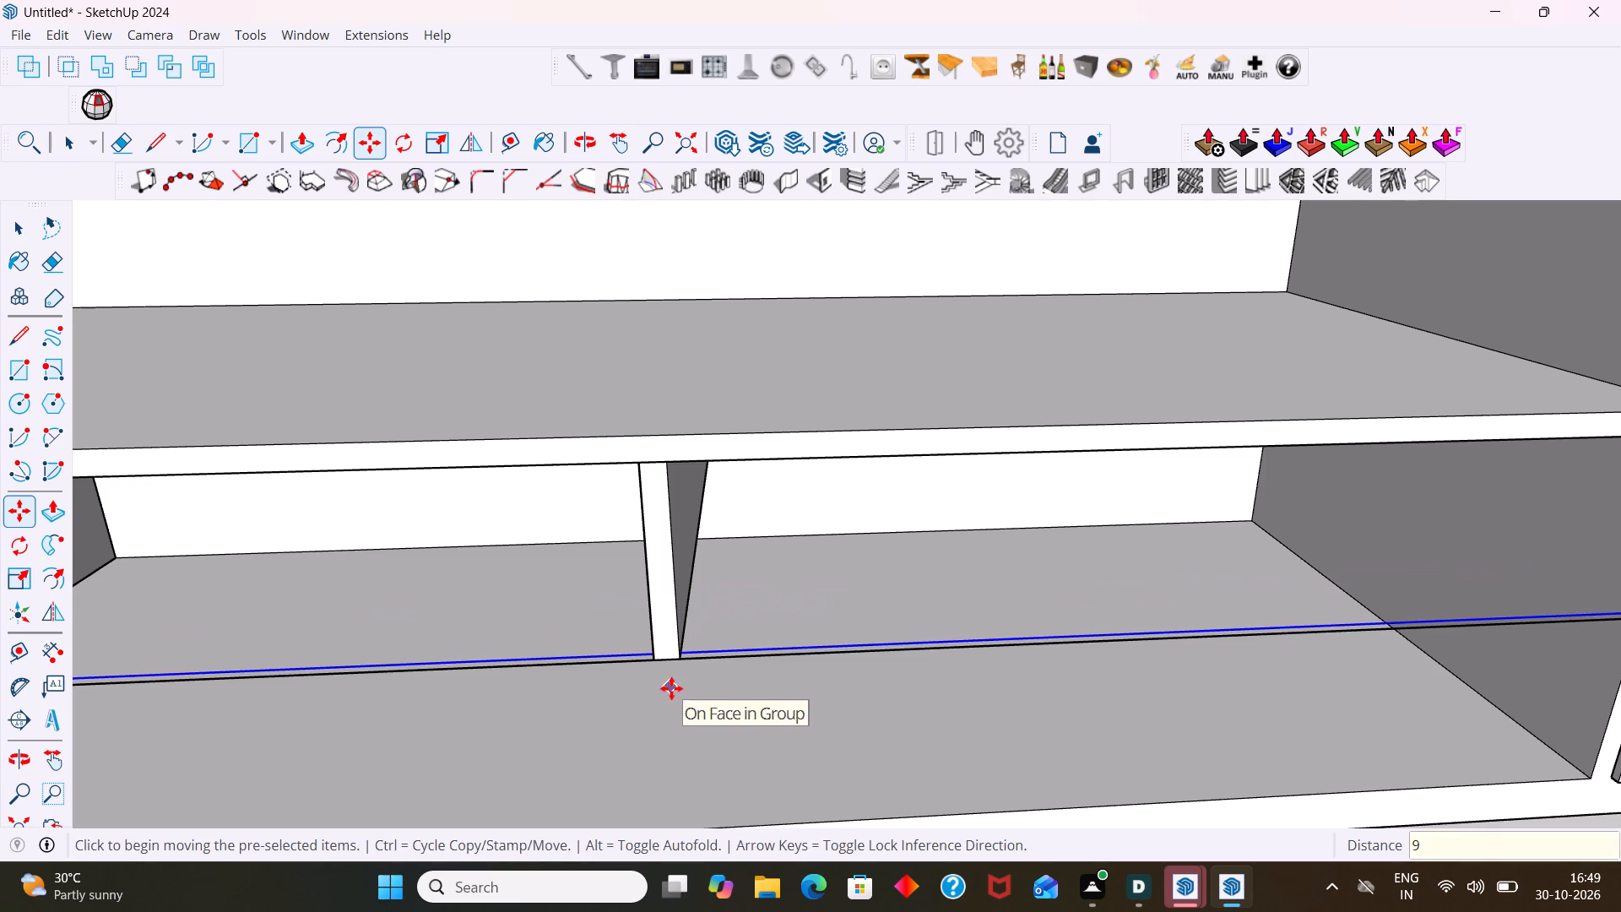
Copy the selected rear line segments on both sides of the divider 18 mm toward the front along the green axis.
shift+middle_drag(666, 681, 708, 573)
middle_drag(713, 567, 689, 597)
scroll(731, 524, up, 3)
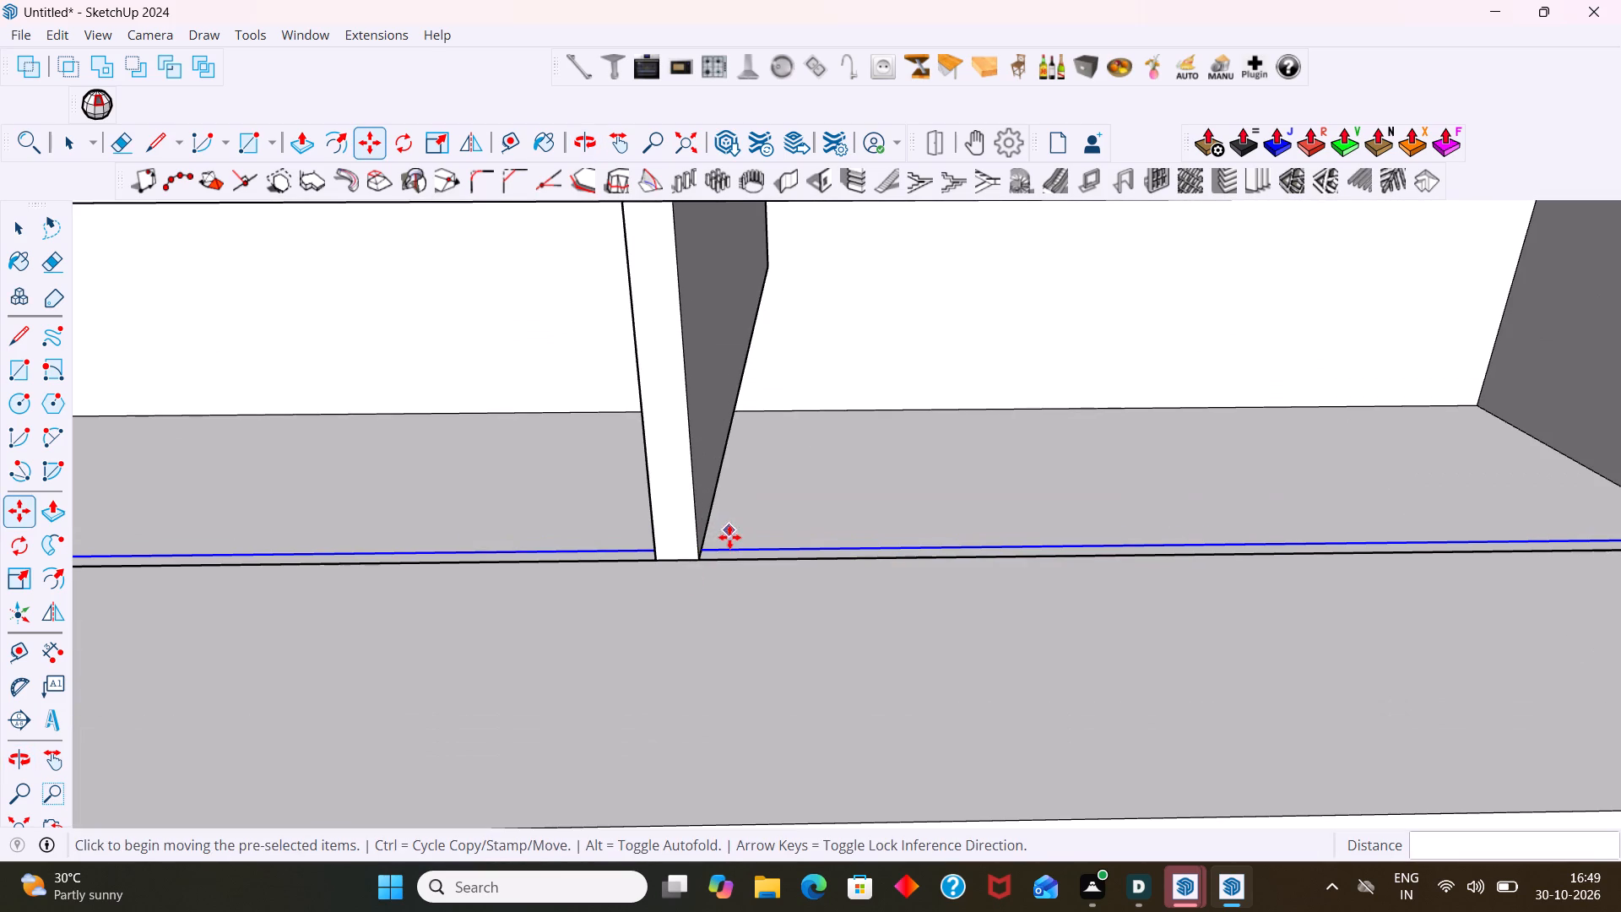
click(729, 550)
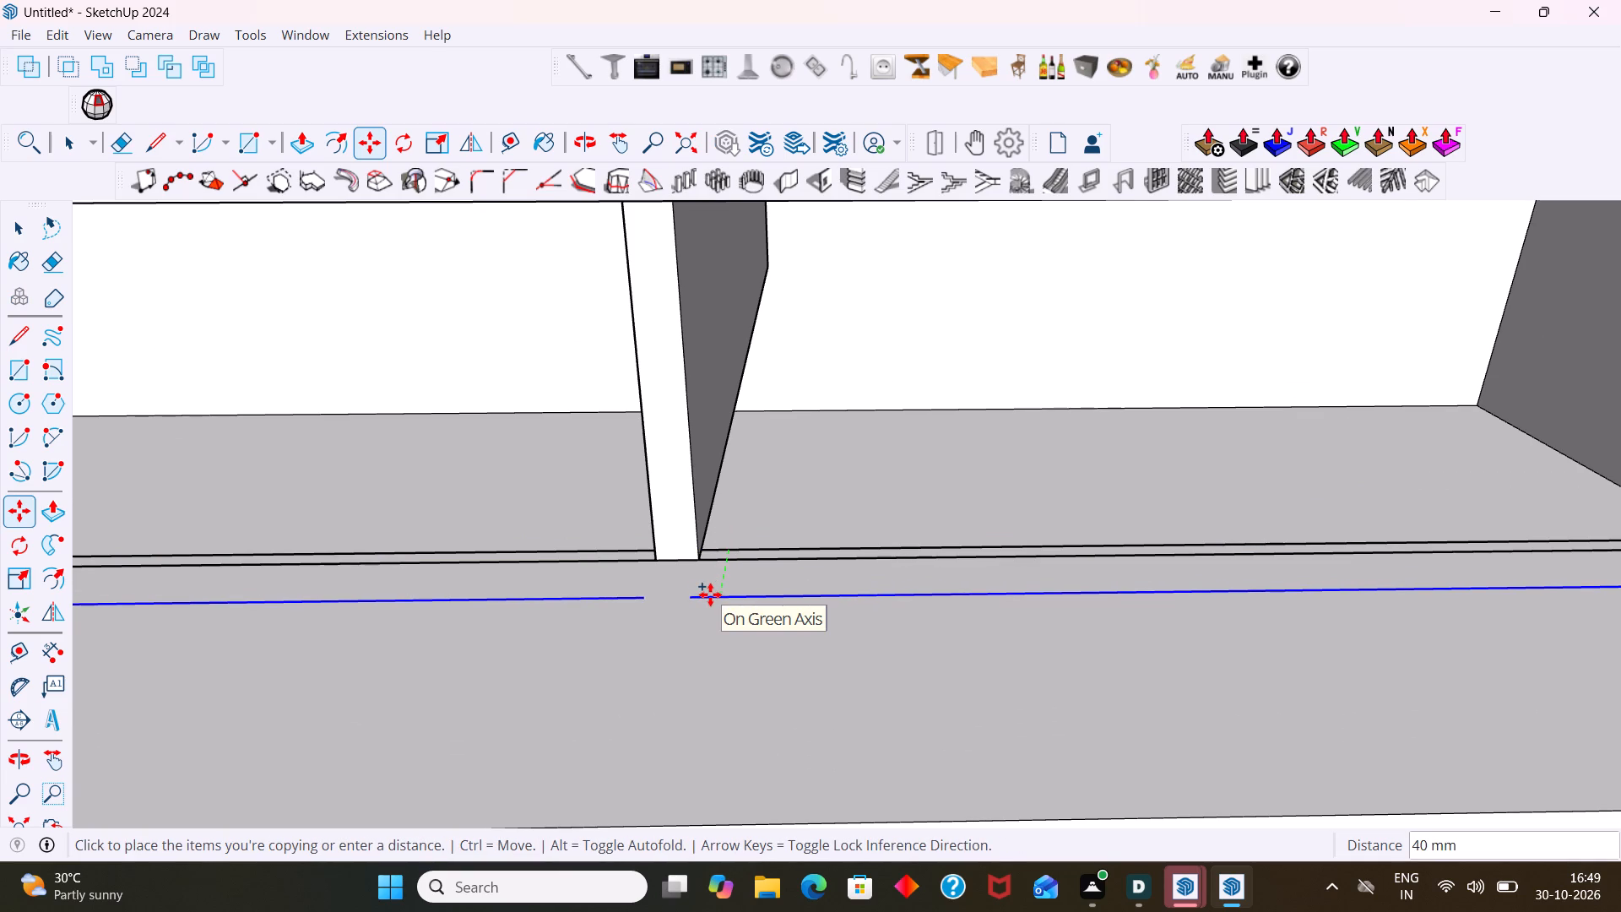
key(Left)
text(18)
key(Return)
key(space)
Draw a short line below the divider joining the two front line segments into one continuous line.
middle_drag(651, 589, 689, 600)
scroll(693, 597, down, 7)
middle_drag(706, 588, 697, 652)
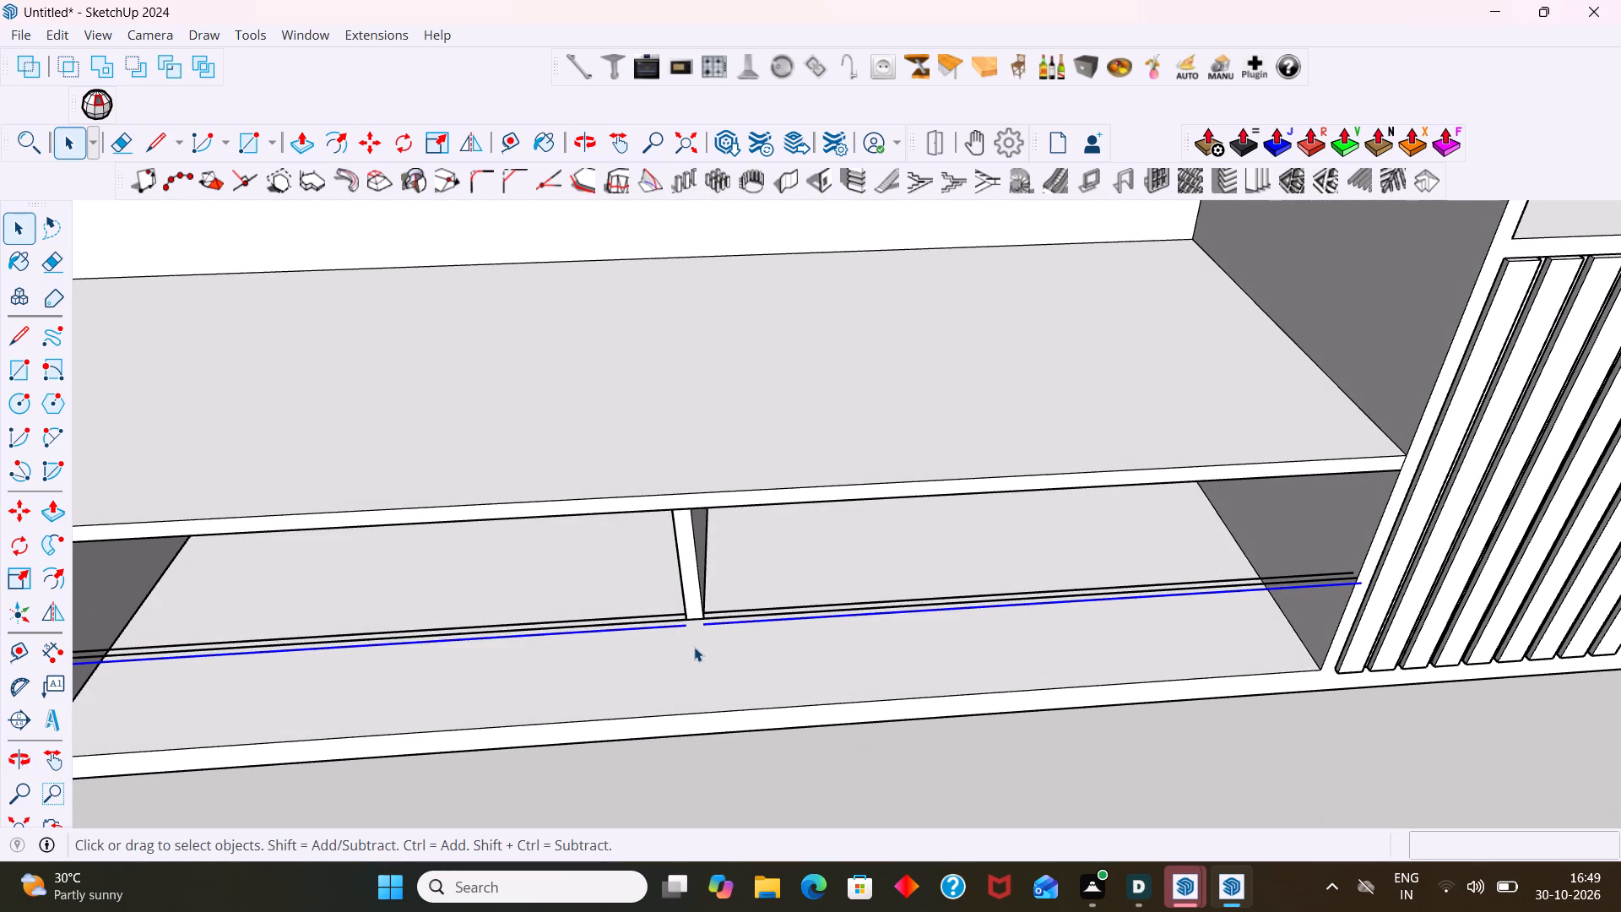
key(l)
scroll(682, 640, up, 4)
click(690, 616)
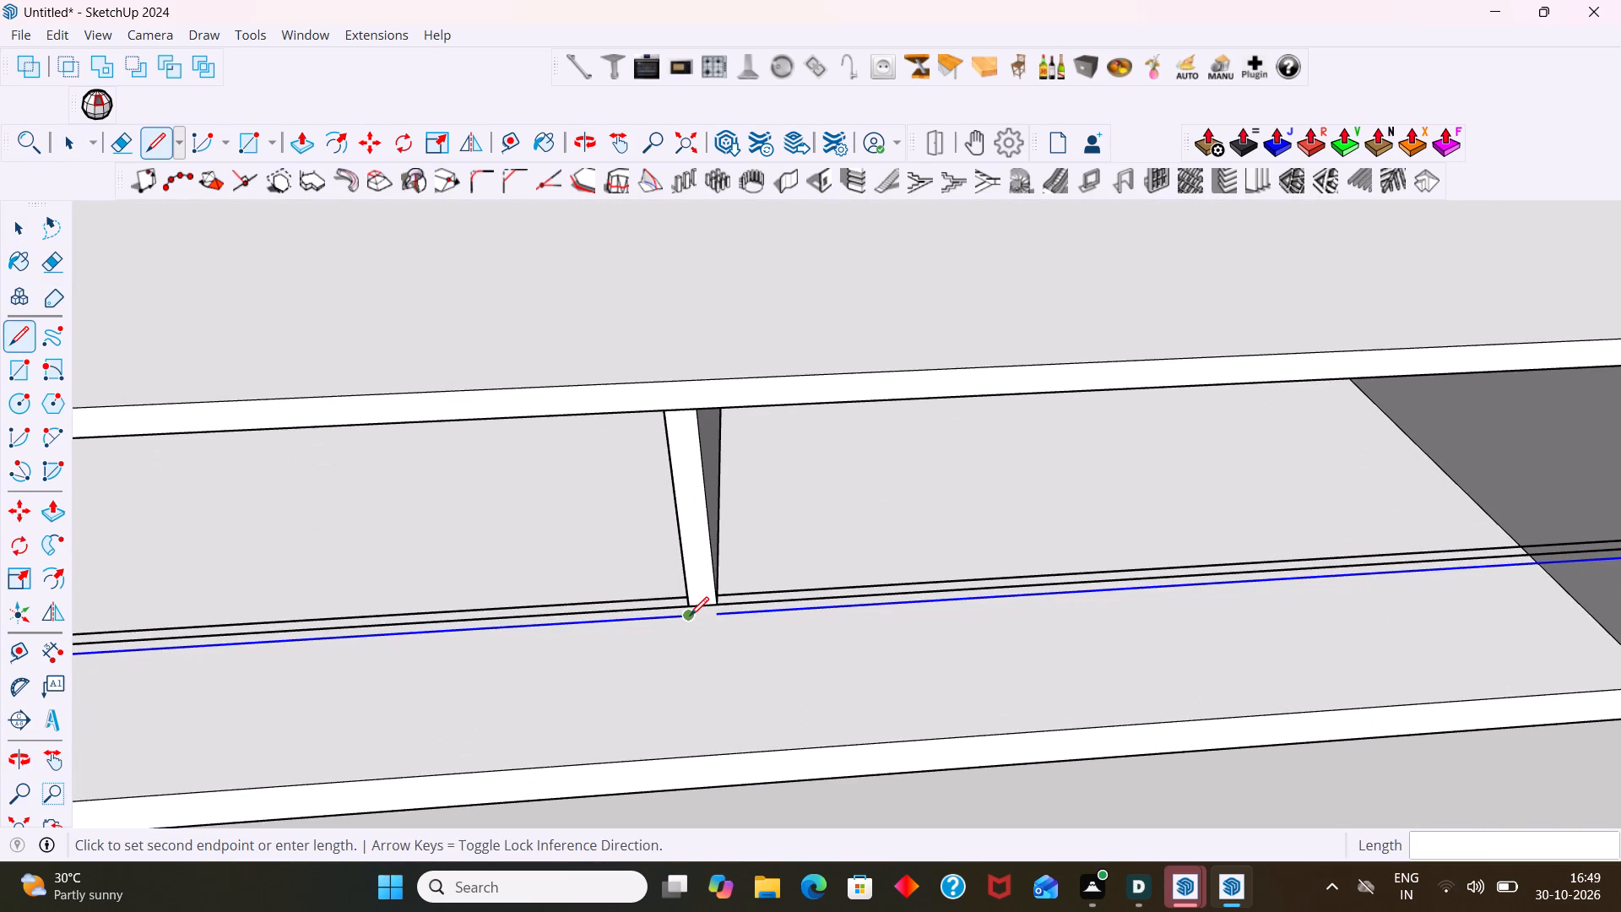
click(716, 619)
key(space)
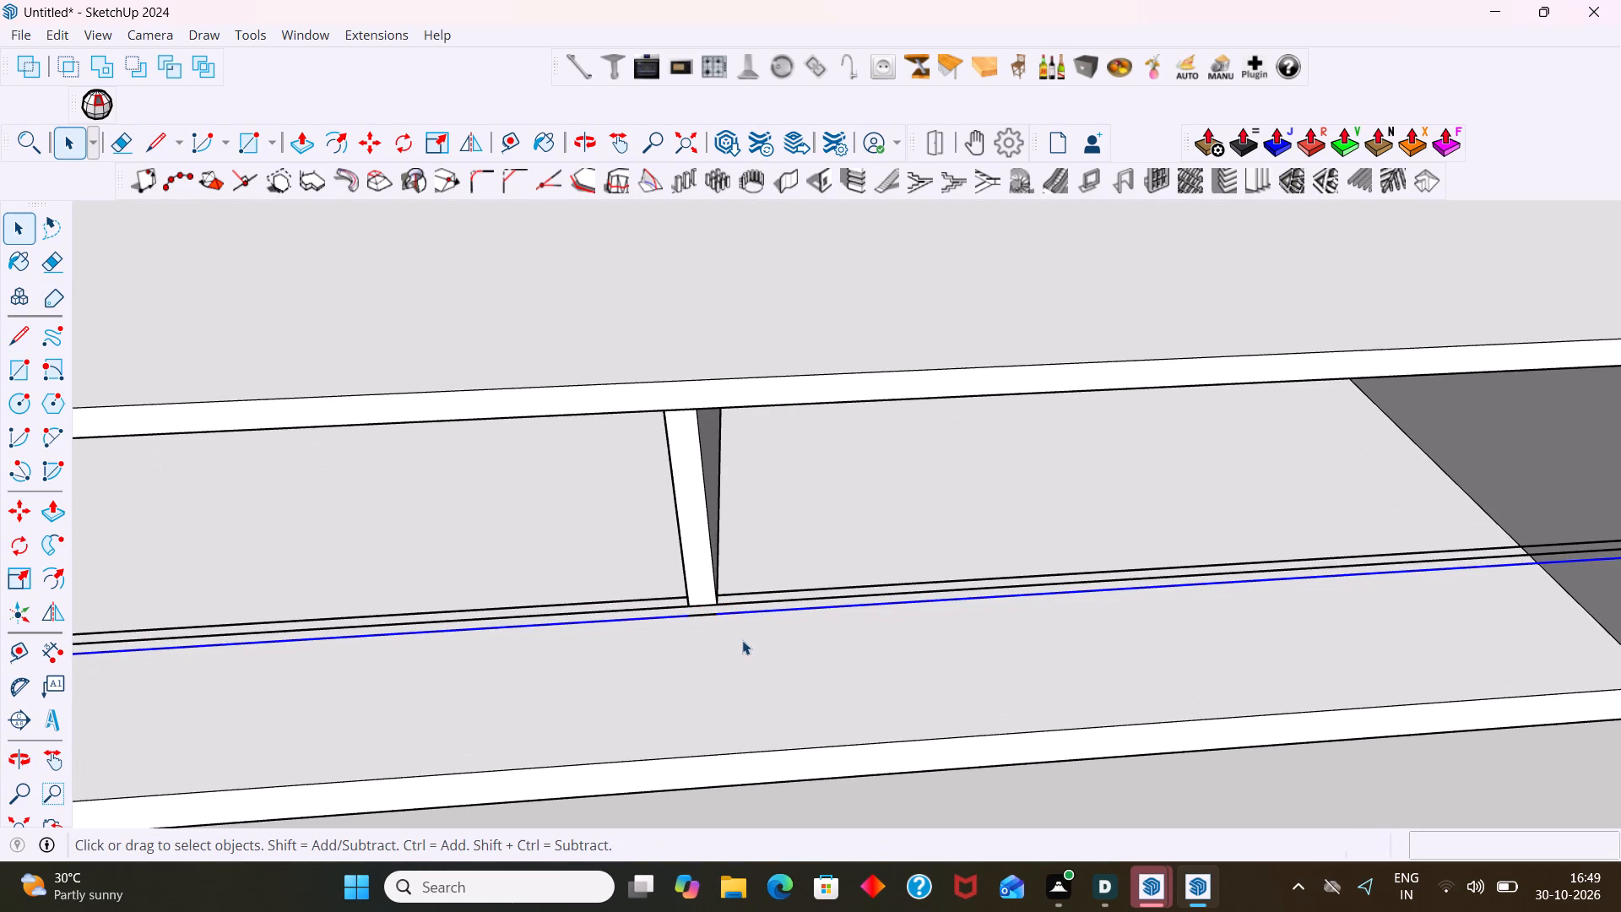
click(743, 640)
Delete the middle line segment to the left of the divider.
scroll(715, 609, up, 1)
middle_drag(716, 600, 686, 606)
scroll(724, 578, up, 6)
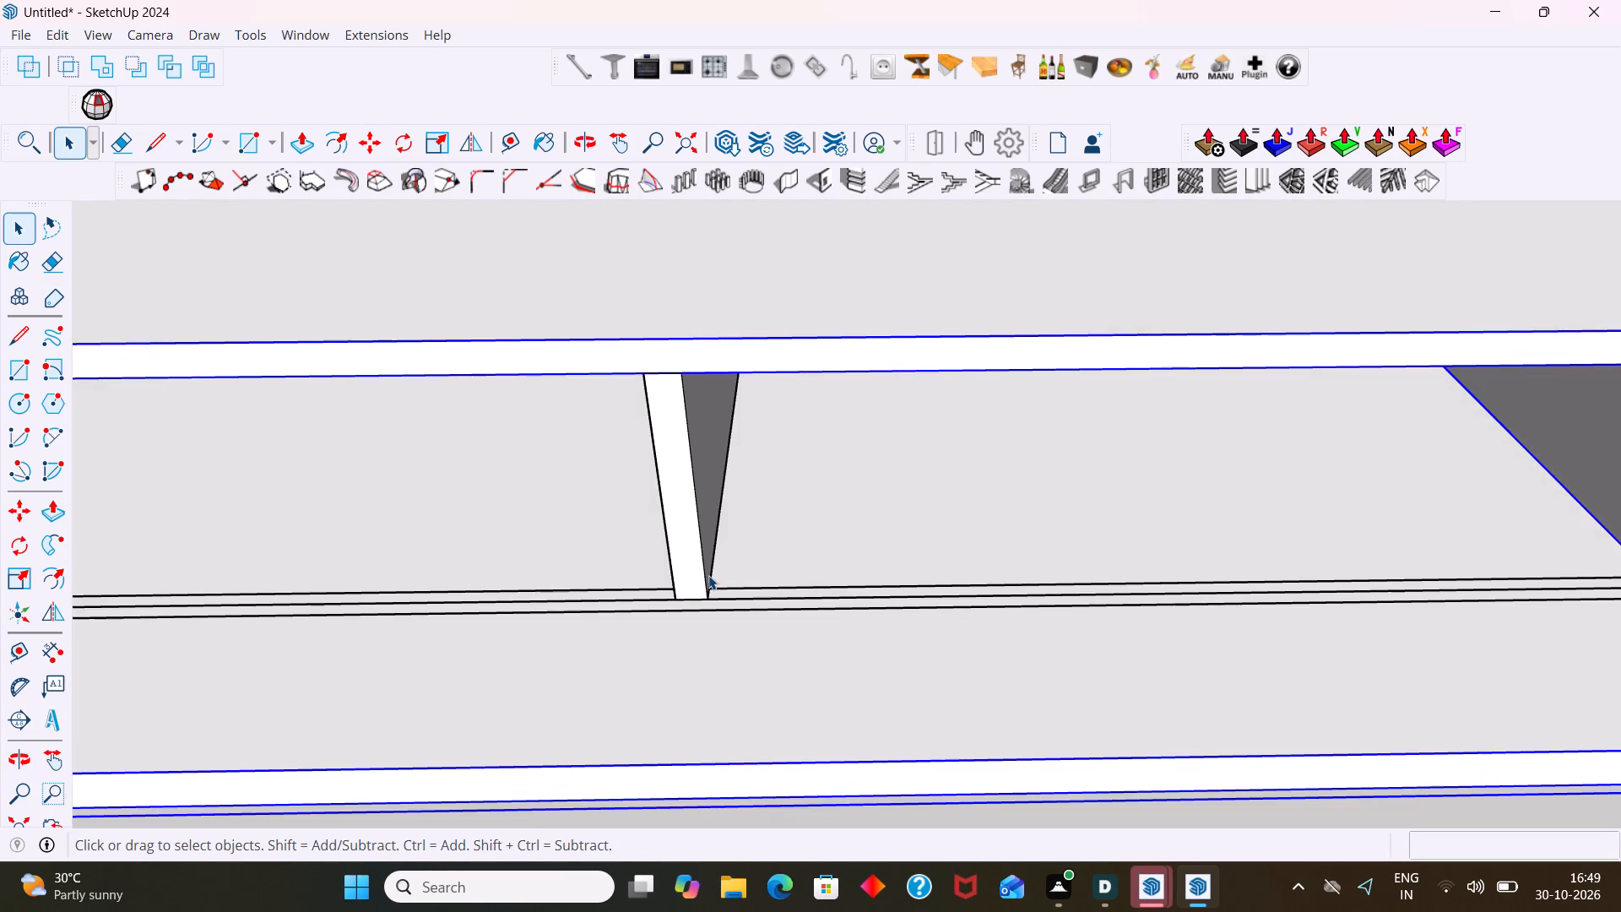
middle_drag(694, 579, 695, 237)
middle_drag(690, 484, 725, 276)
scroll(683, 519, down, 5)
middle_drag(679, 567, 702, 798)
middle_drag(715, 602, 711, 649)
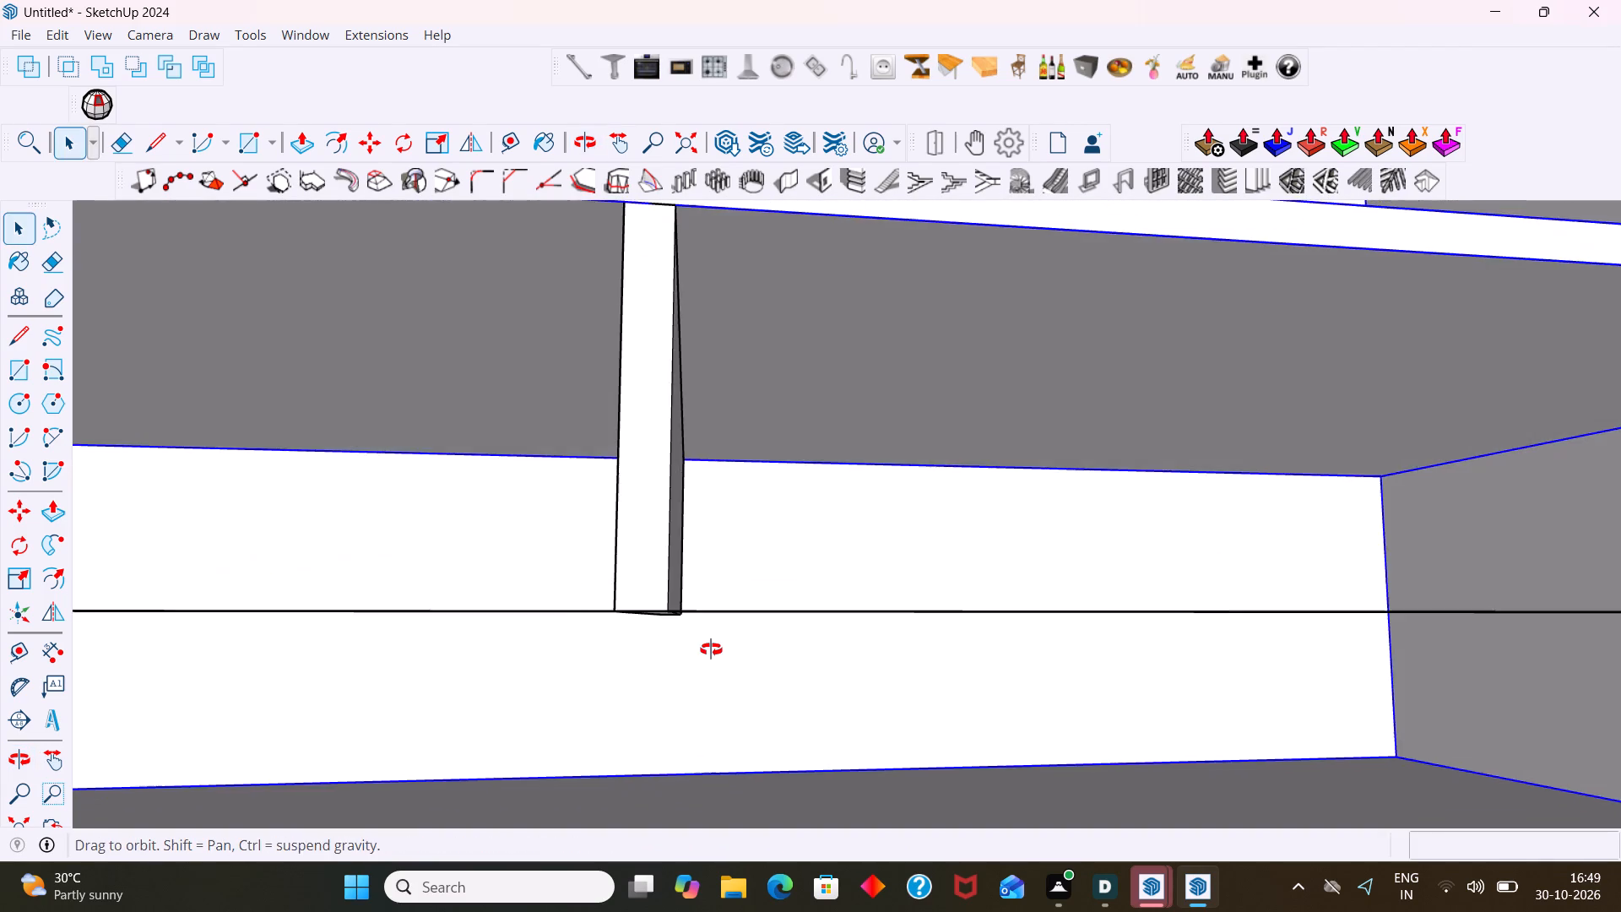
middle_drag(711, 649, 713, 781)
middle_drag(712, 695, 719, 518)
scroll(709, 532, down, 3)
middle_drag(707, 502, 676, 627)
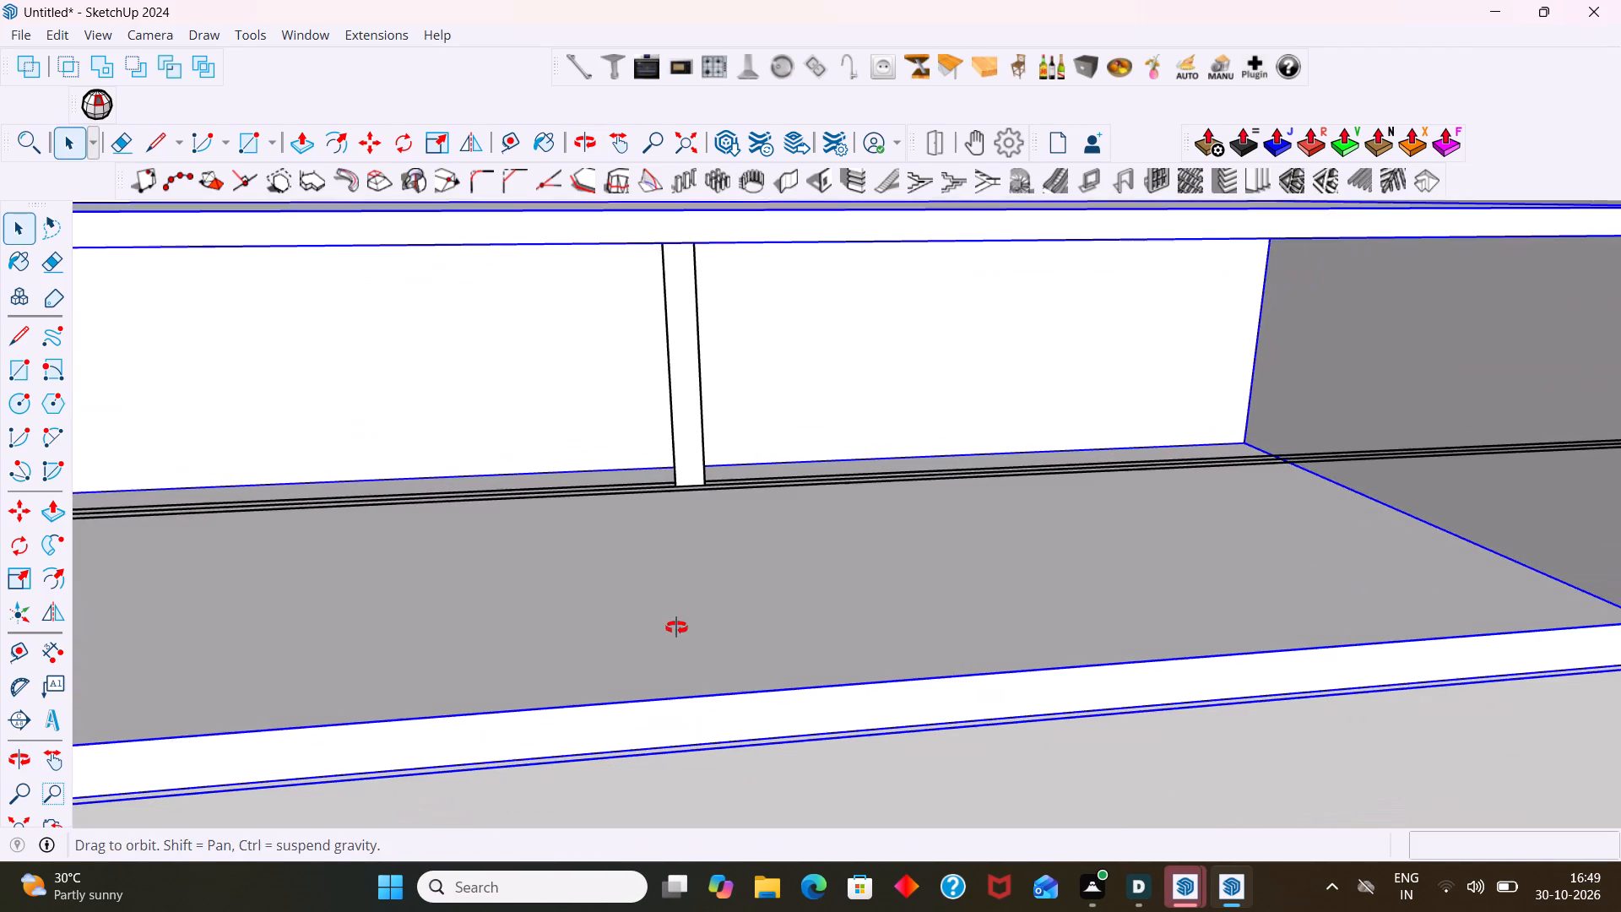
middle_drag(676, 627, 674, 633)
scroll(660, 591, up, 5)
click(637, 580)
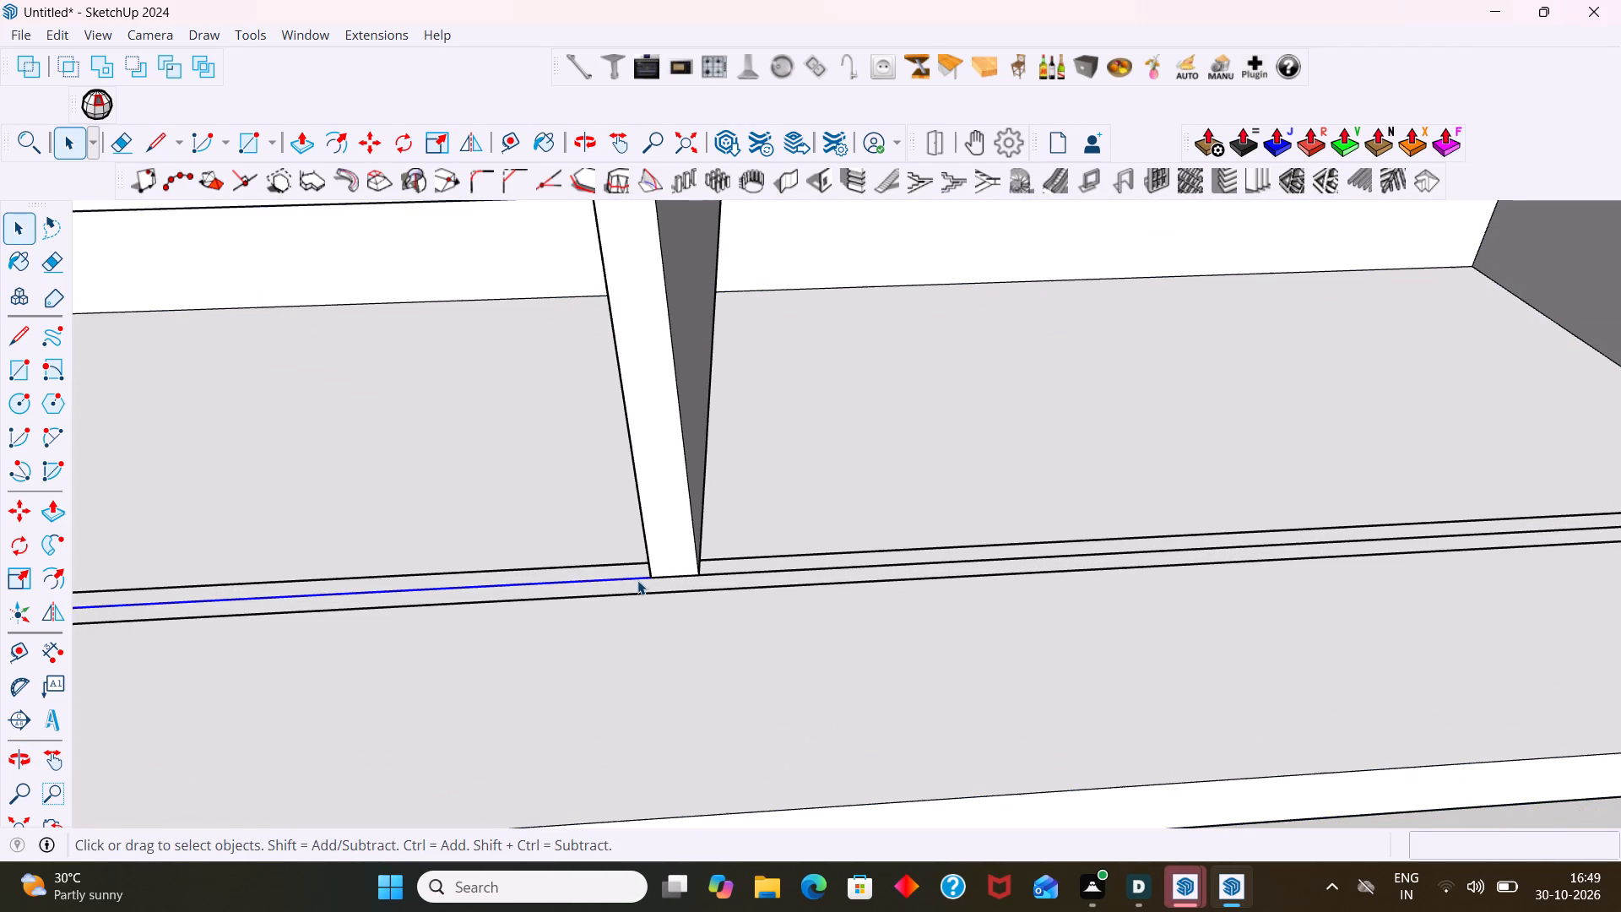
key(Delete)
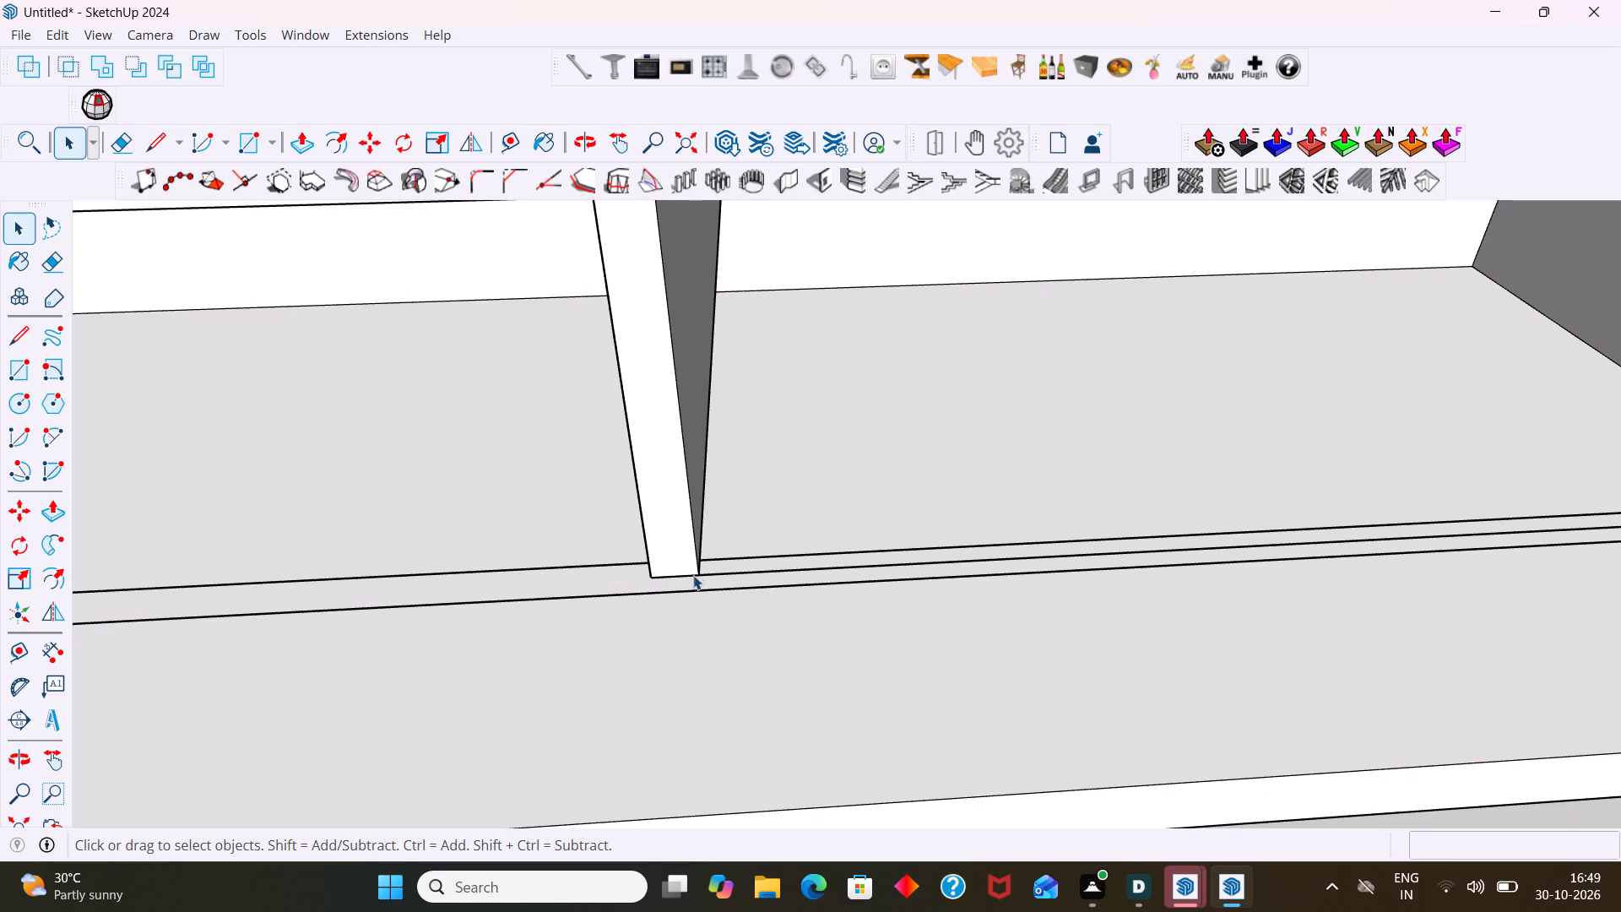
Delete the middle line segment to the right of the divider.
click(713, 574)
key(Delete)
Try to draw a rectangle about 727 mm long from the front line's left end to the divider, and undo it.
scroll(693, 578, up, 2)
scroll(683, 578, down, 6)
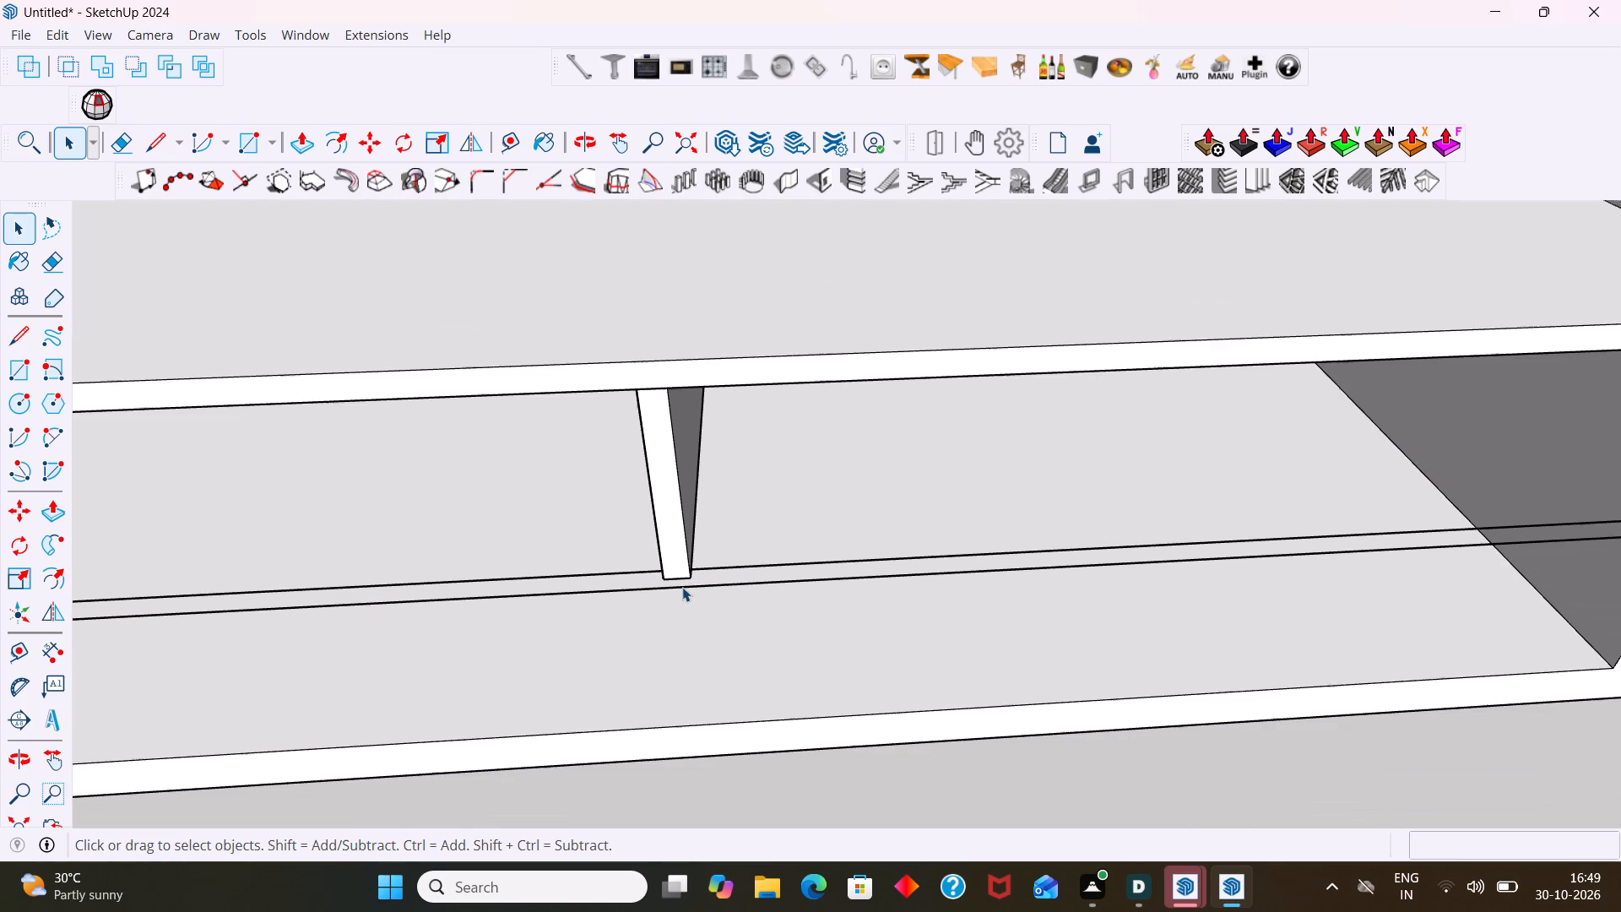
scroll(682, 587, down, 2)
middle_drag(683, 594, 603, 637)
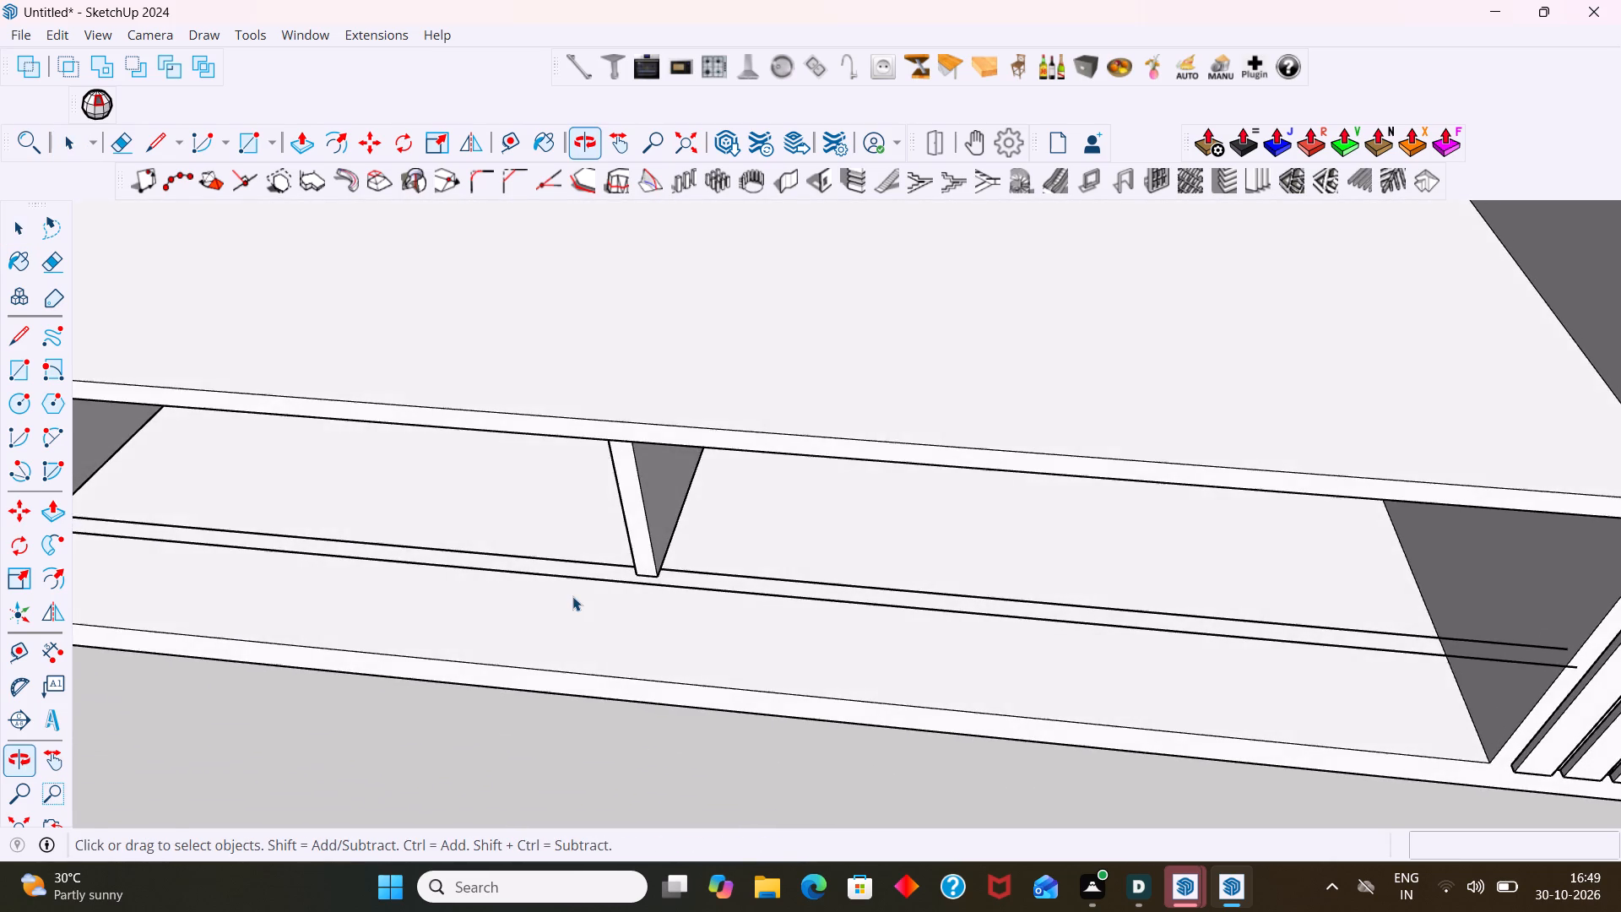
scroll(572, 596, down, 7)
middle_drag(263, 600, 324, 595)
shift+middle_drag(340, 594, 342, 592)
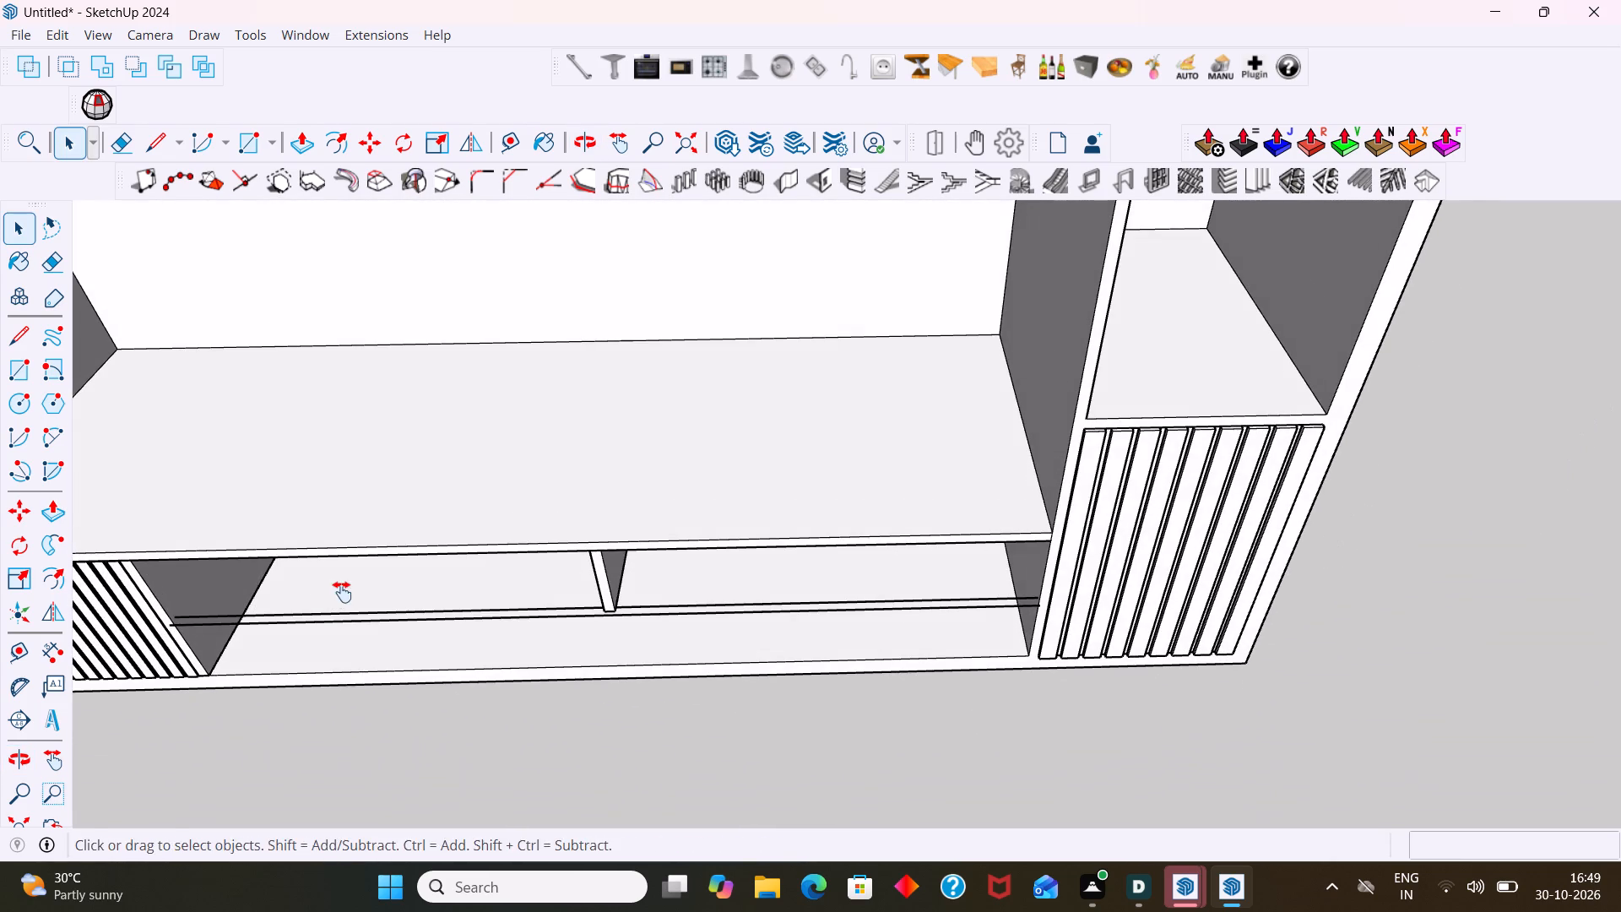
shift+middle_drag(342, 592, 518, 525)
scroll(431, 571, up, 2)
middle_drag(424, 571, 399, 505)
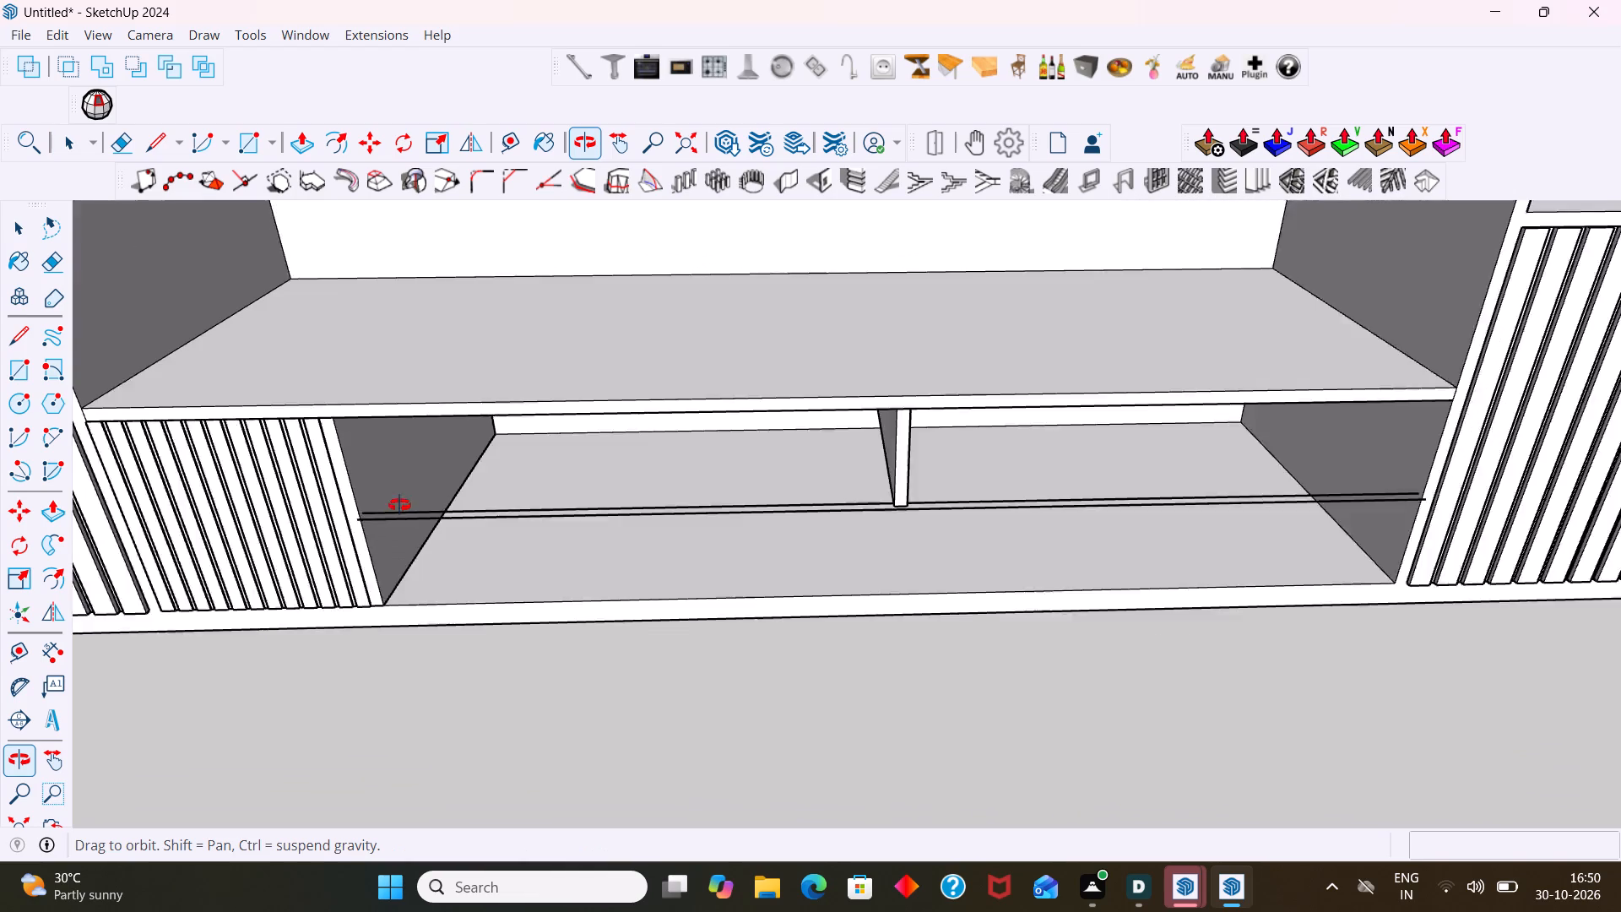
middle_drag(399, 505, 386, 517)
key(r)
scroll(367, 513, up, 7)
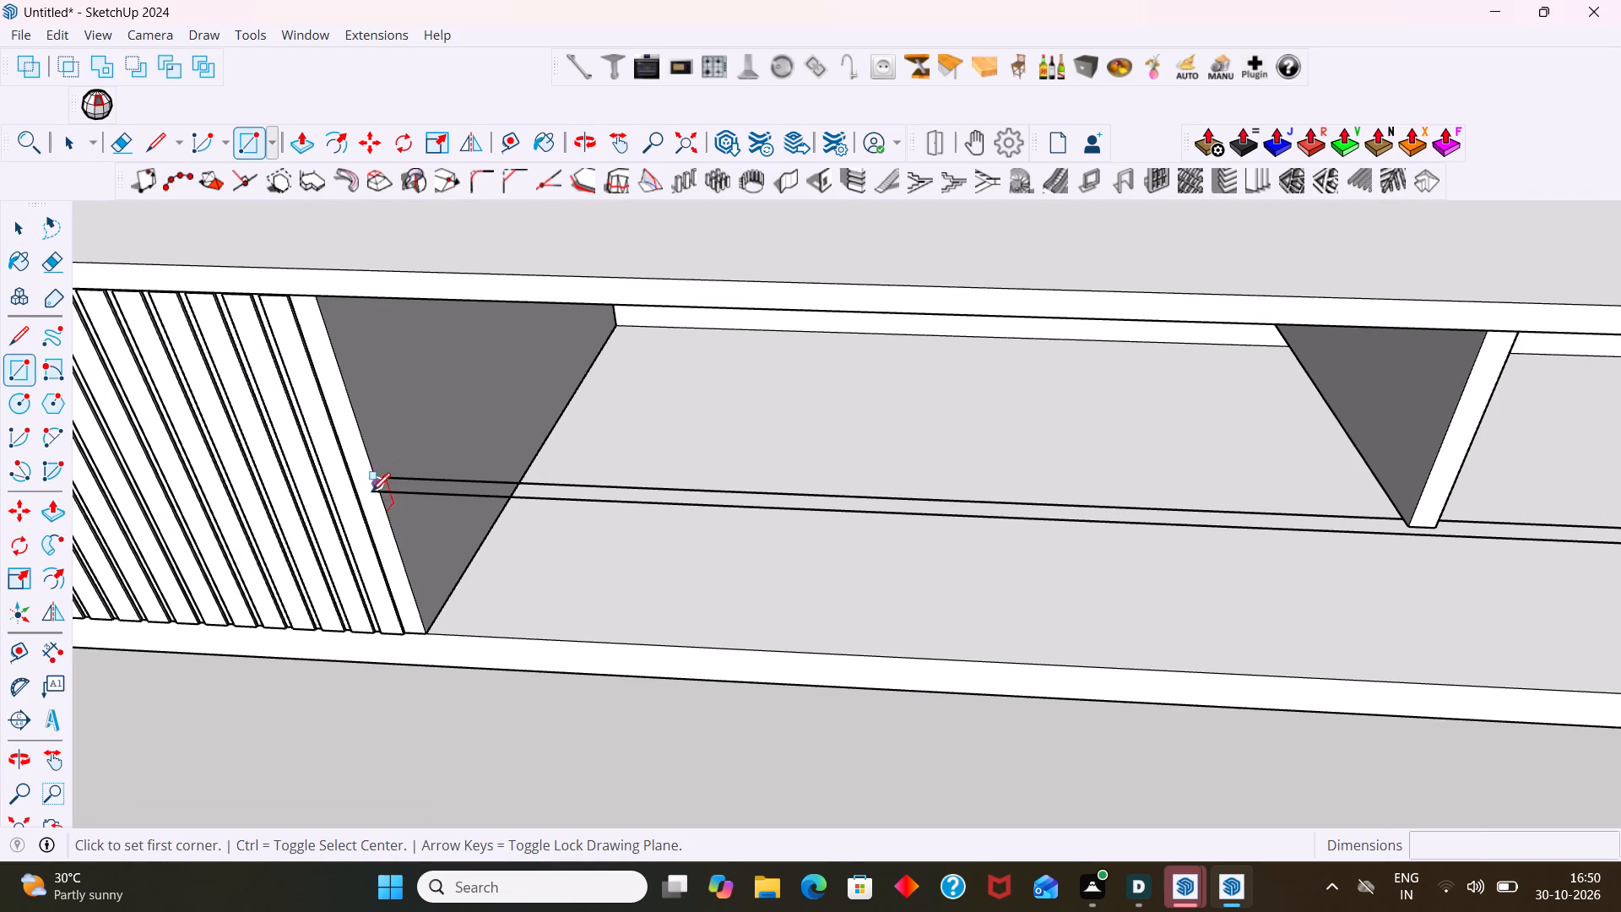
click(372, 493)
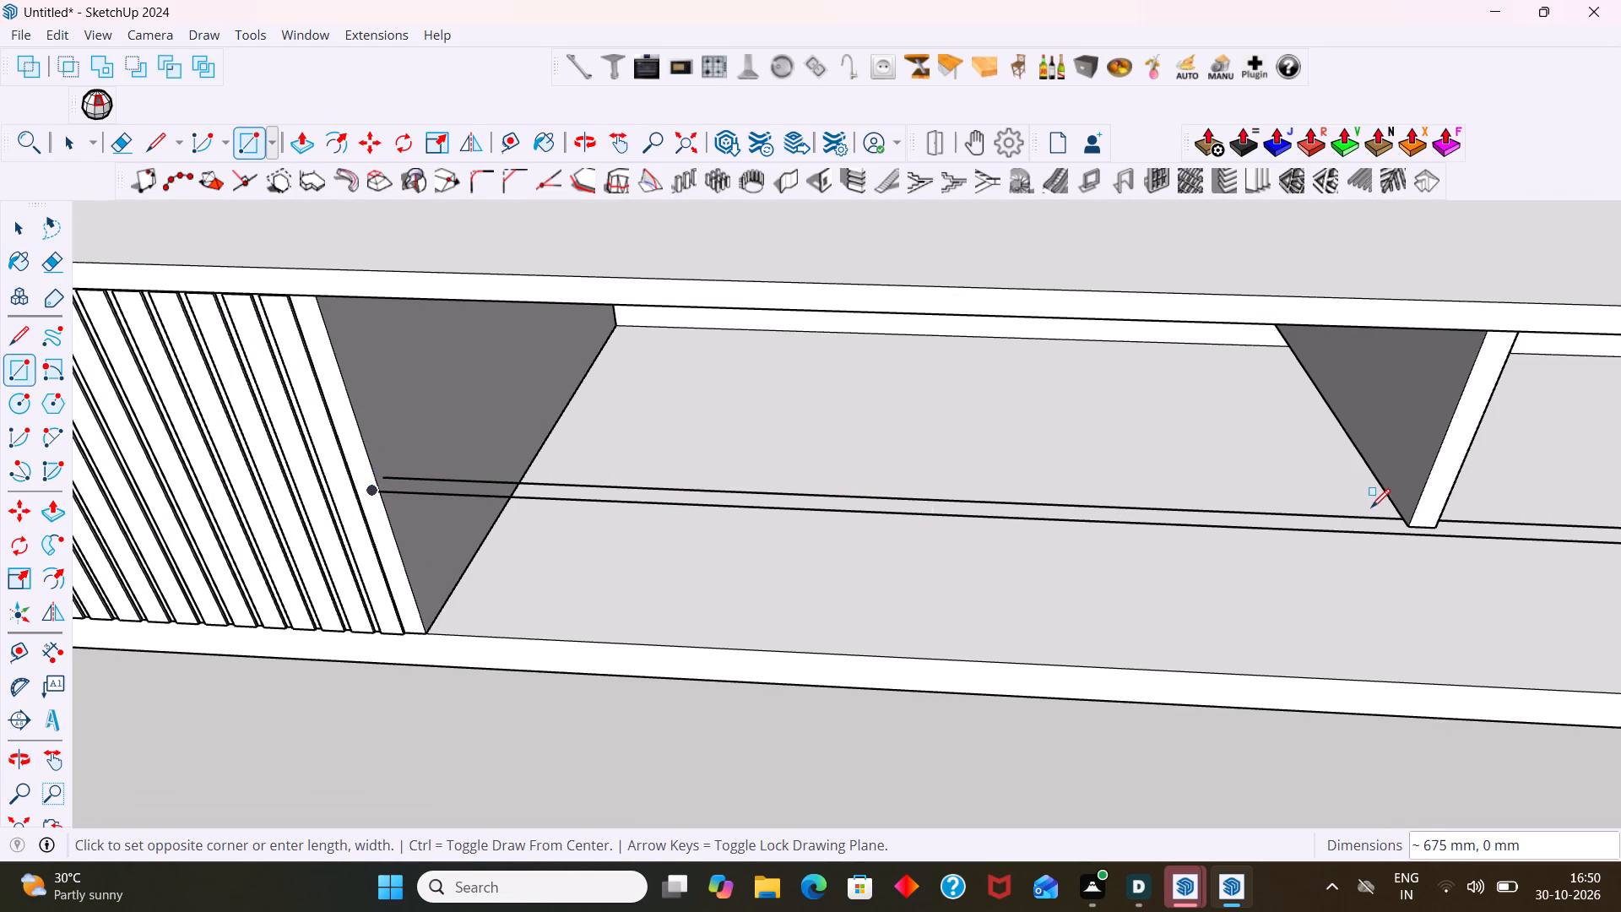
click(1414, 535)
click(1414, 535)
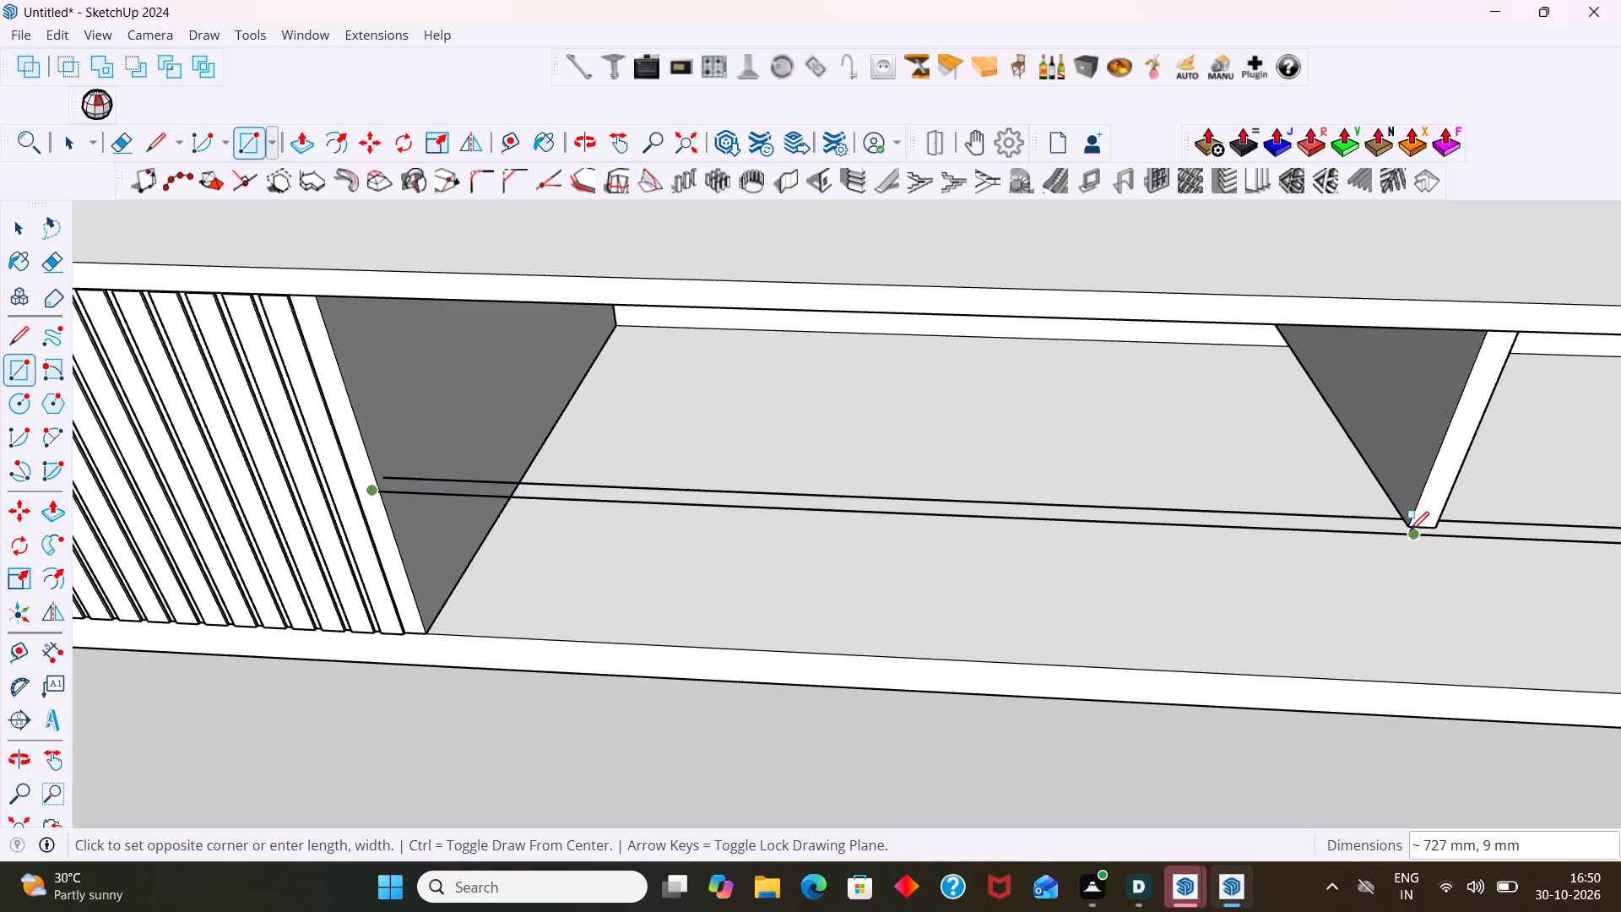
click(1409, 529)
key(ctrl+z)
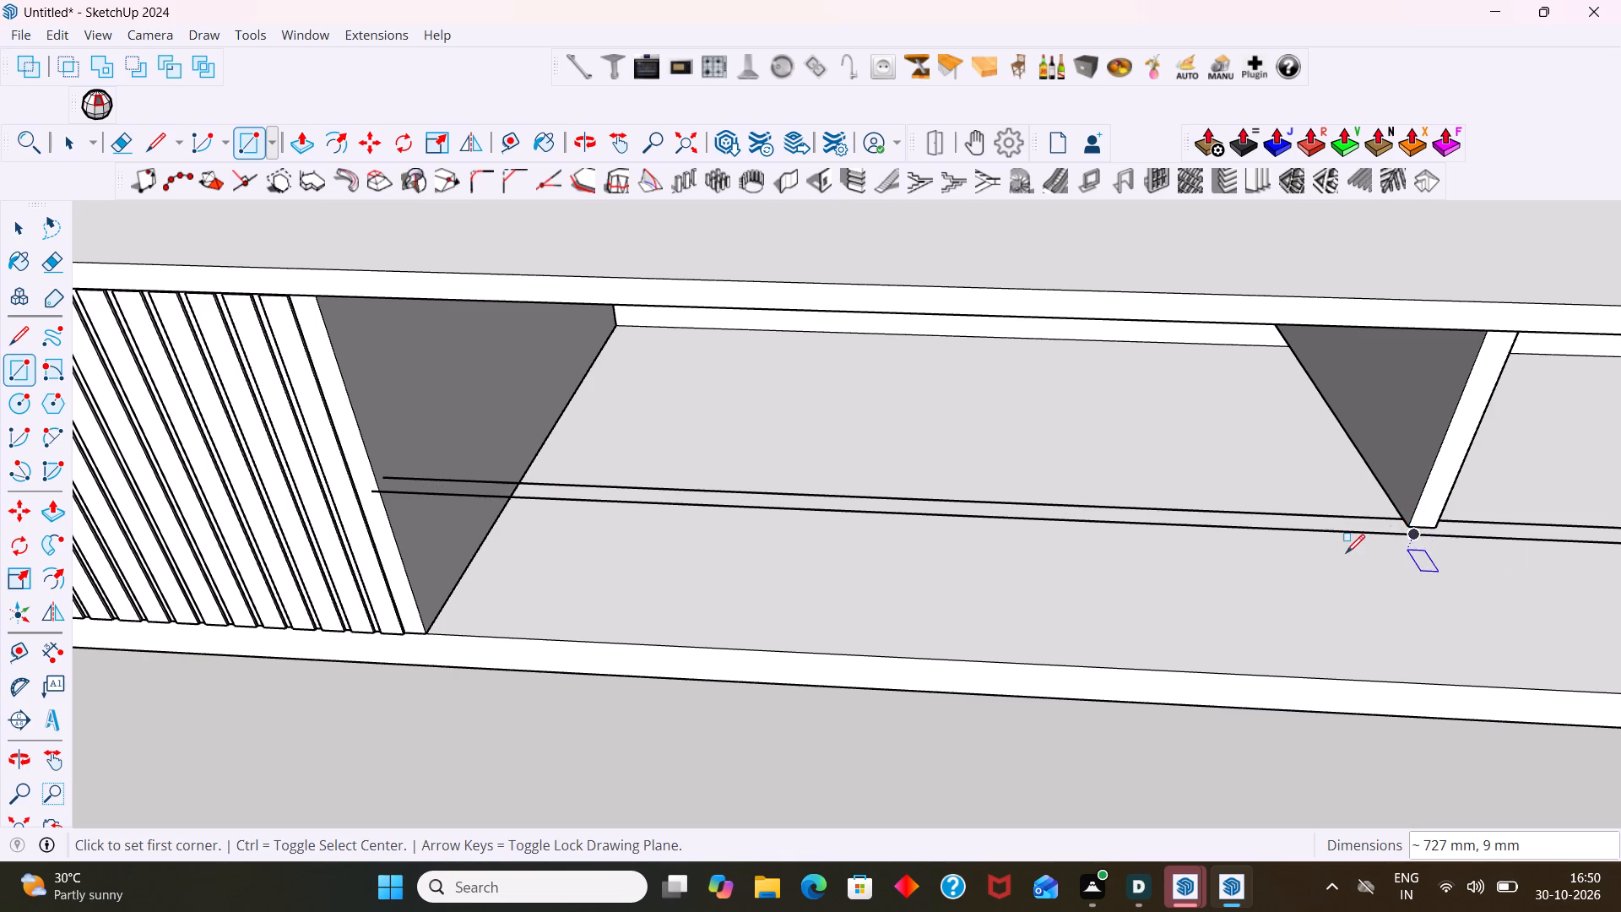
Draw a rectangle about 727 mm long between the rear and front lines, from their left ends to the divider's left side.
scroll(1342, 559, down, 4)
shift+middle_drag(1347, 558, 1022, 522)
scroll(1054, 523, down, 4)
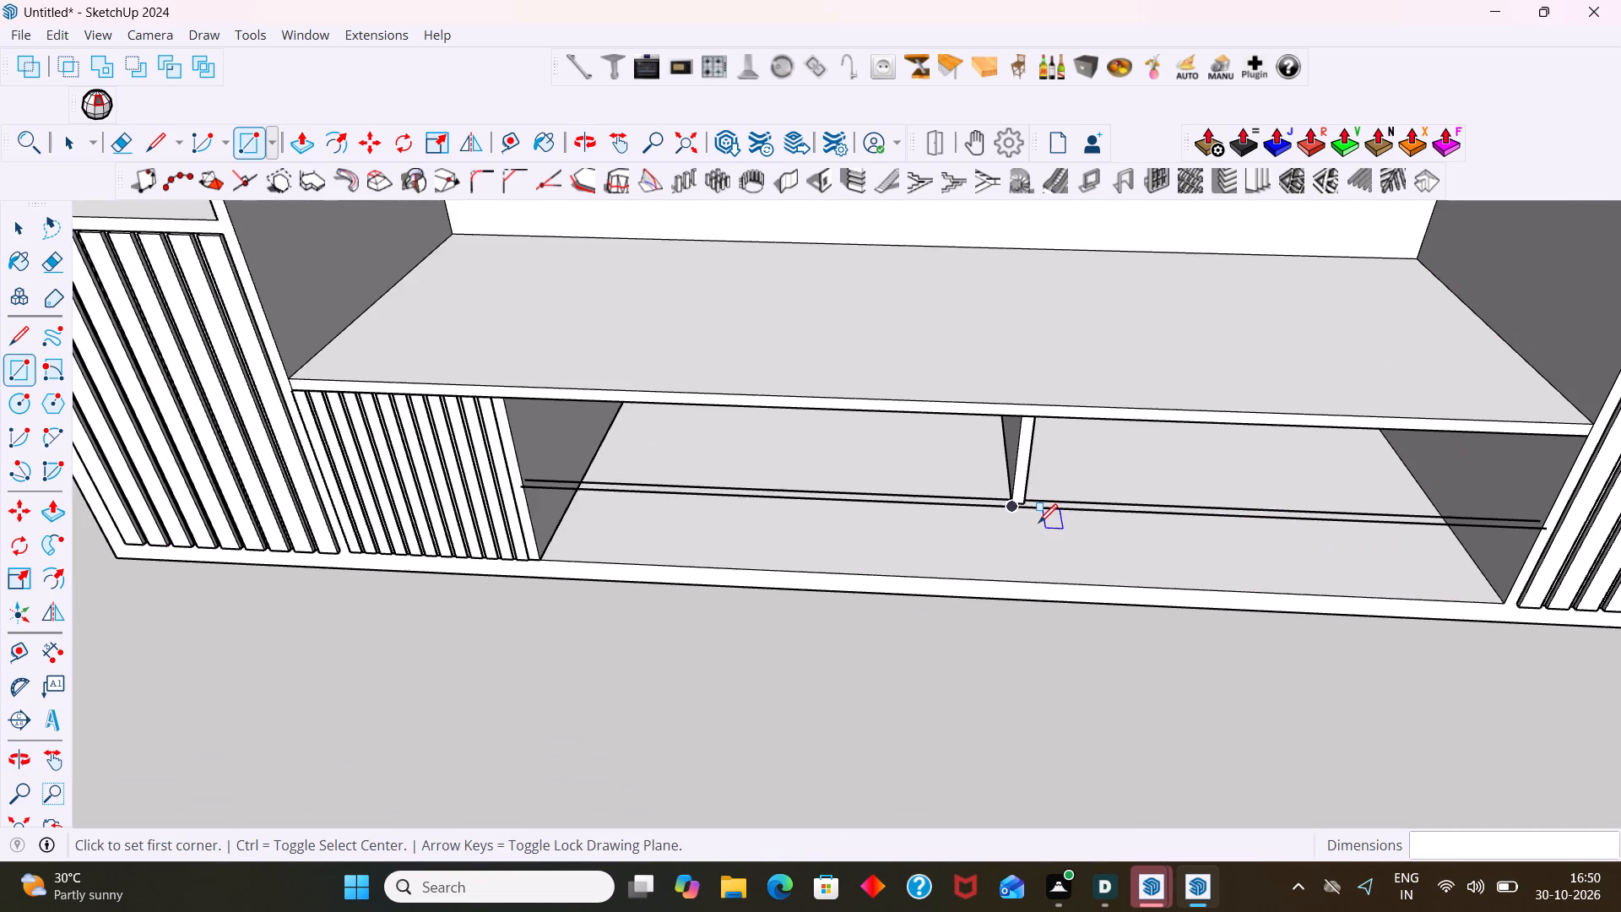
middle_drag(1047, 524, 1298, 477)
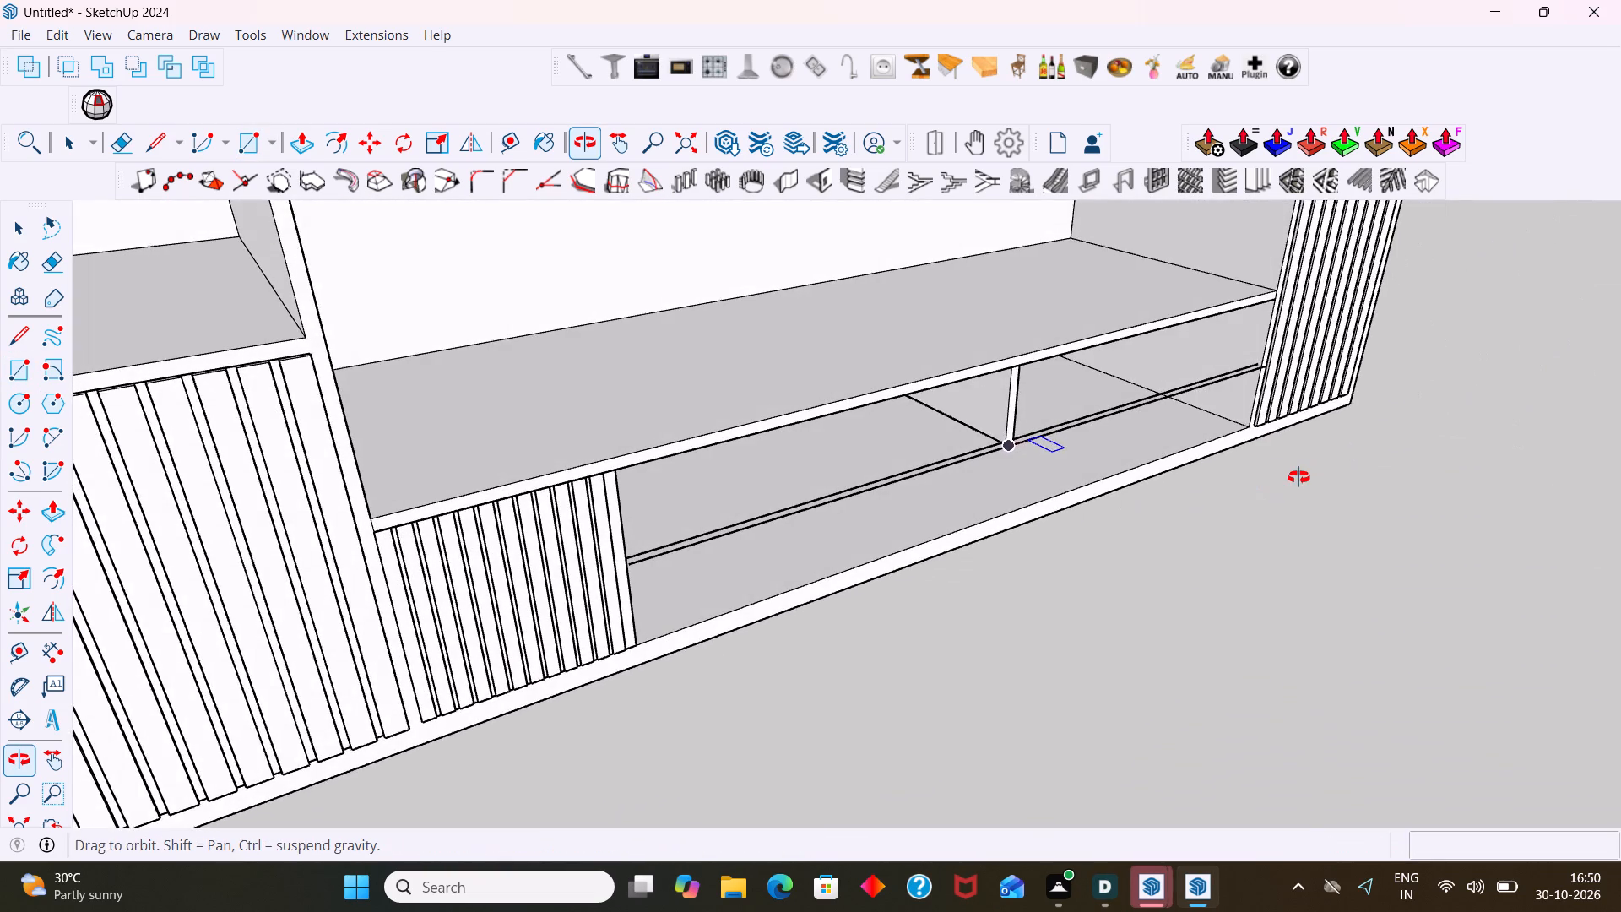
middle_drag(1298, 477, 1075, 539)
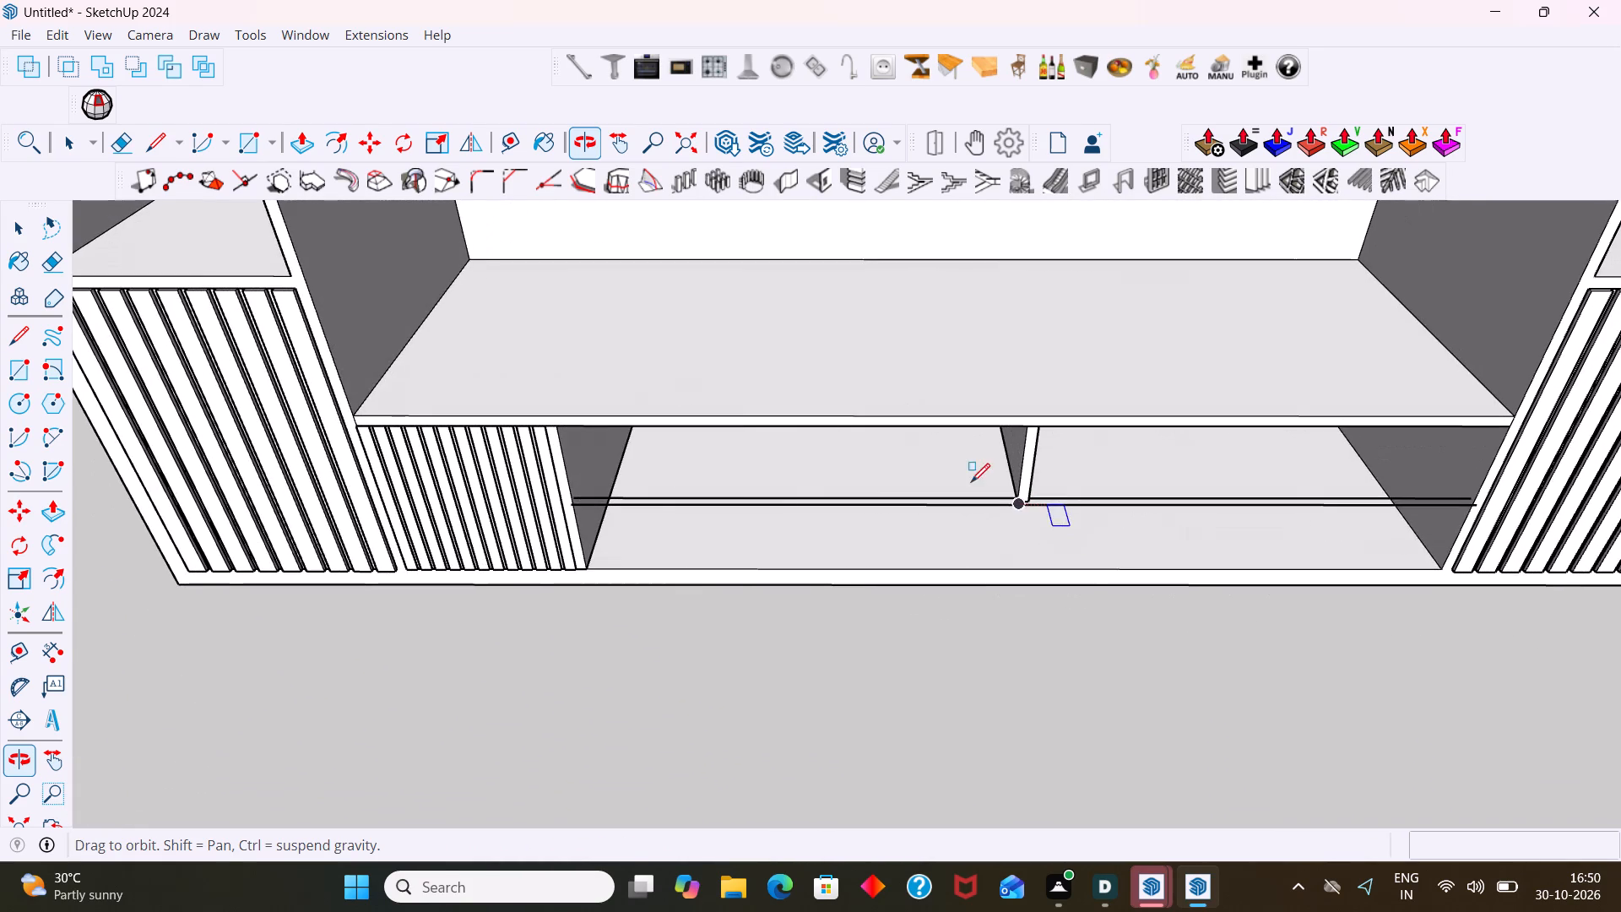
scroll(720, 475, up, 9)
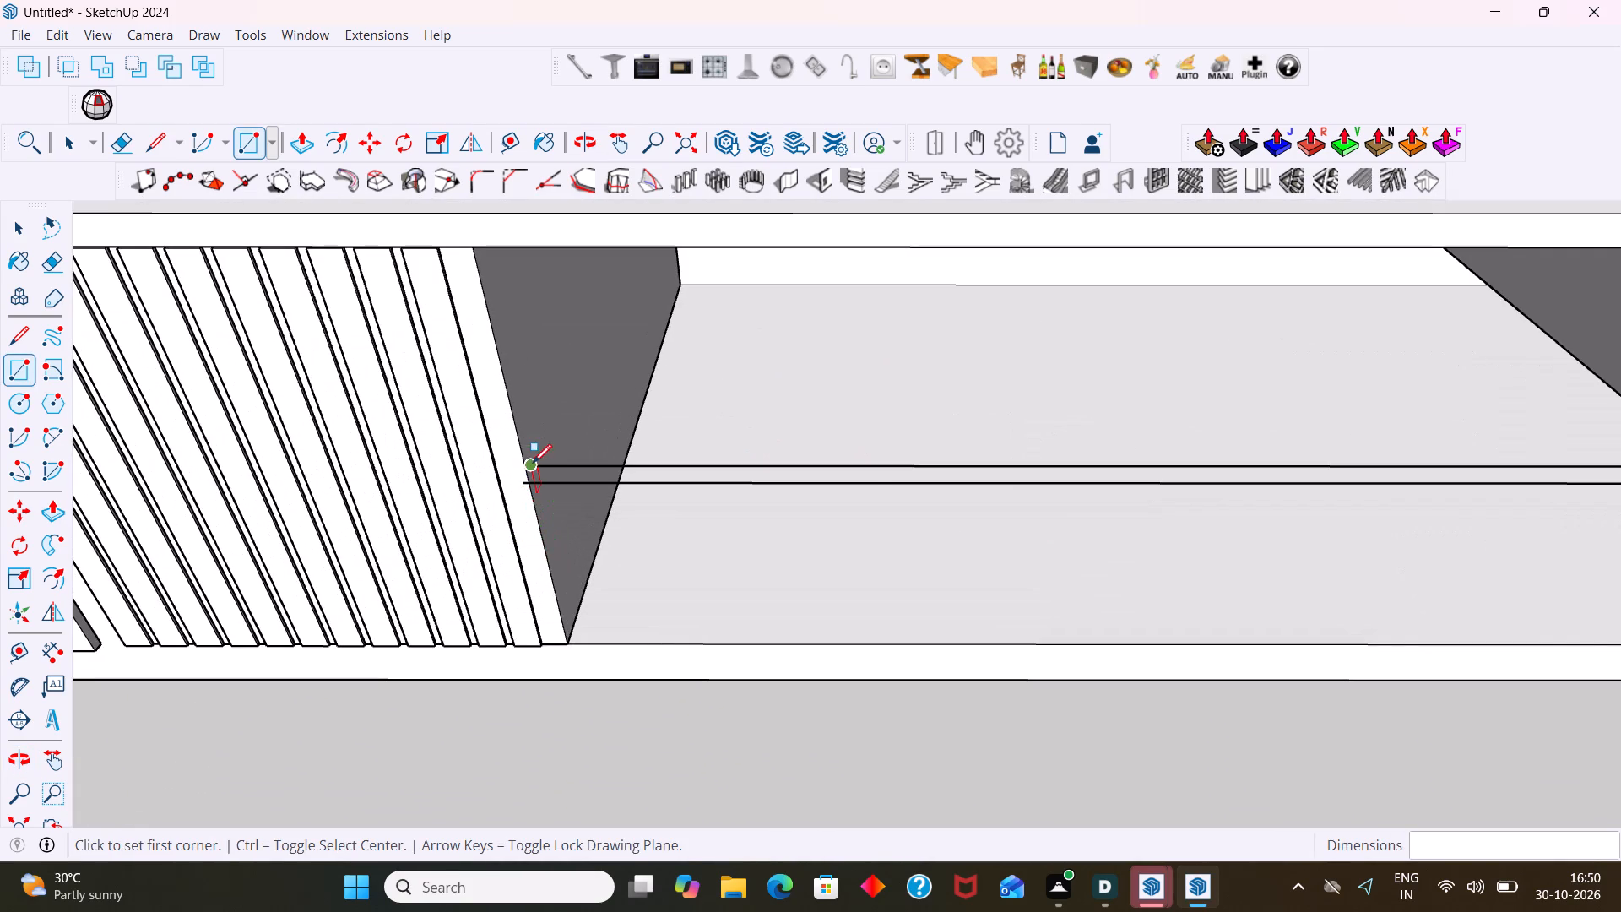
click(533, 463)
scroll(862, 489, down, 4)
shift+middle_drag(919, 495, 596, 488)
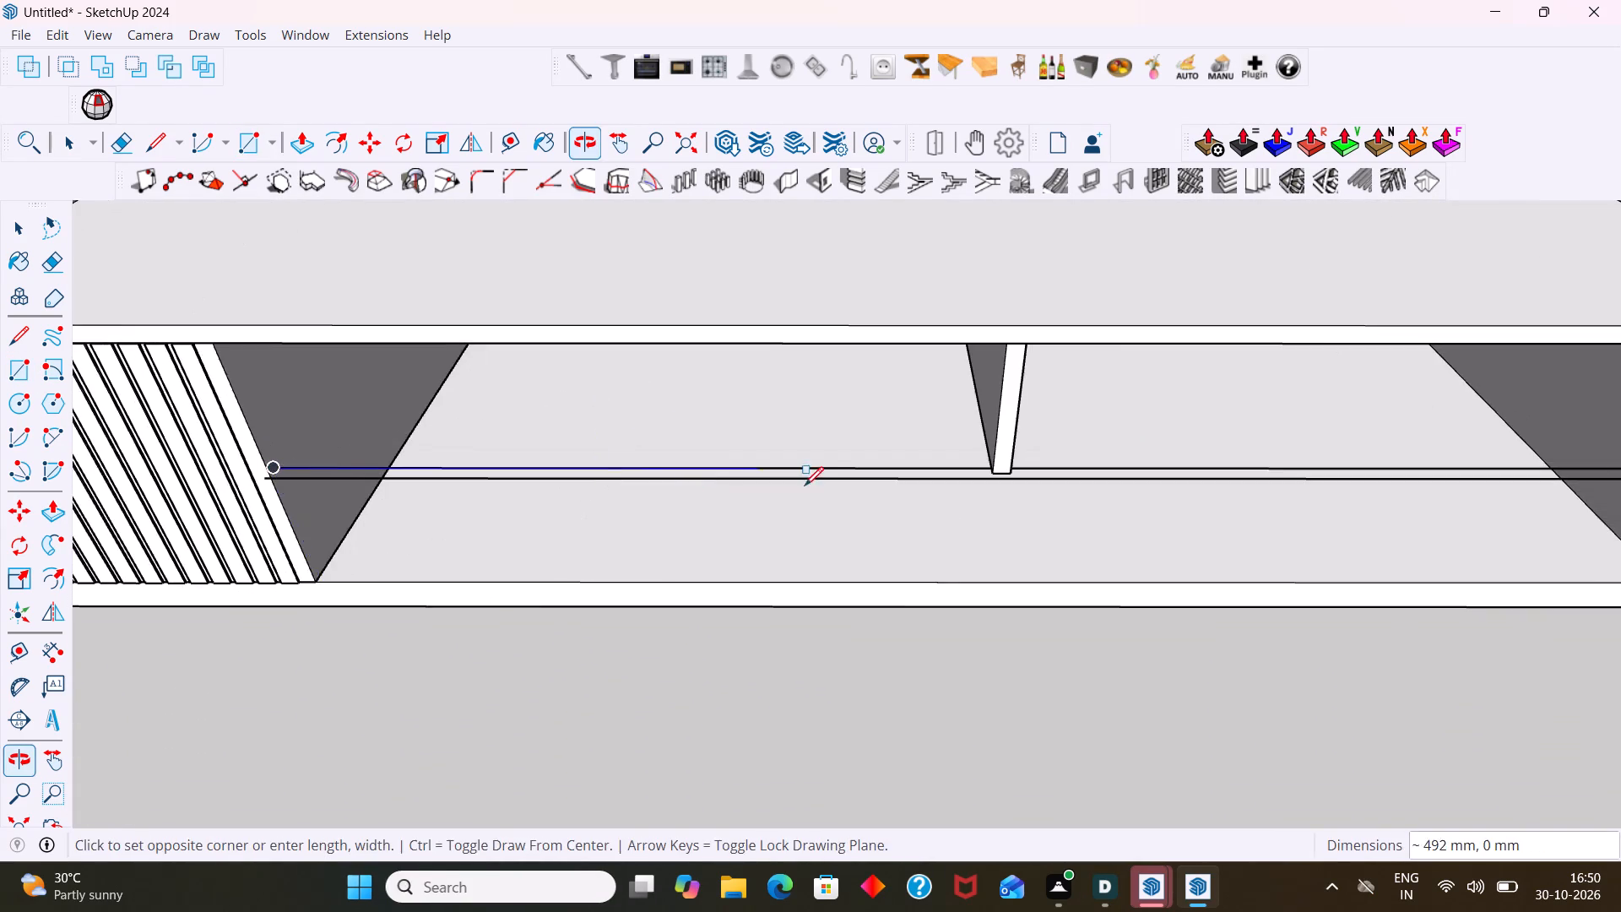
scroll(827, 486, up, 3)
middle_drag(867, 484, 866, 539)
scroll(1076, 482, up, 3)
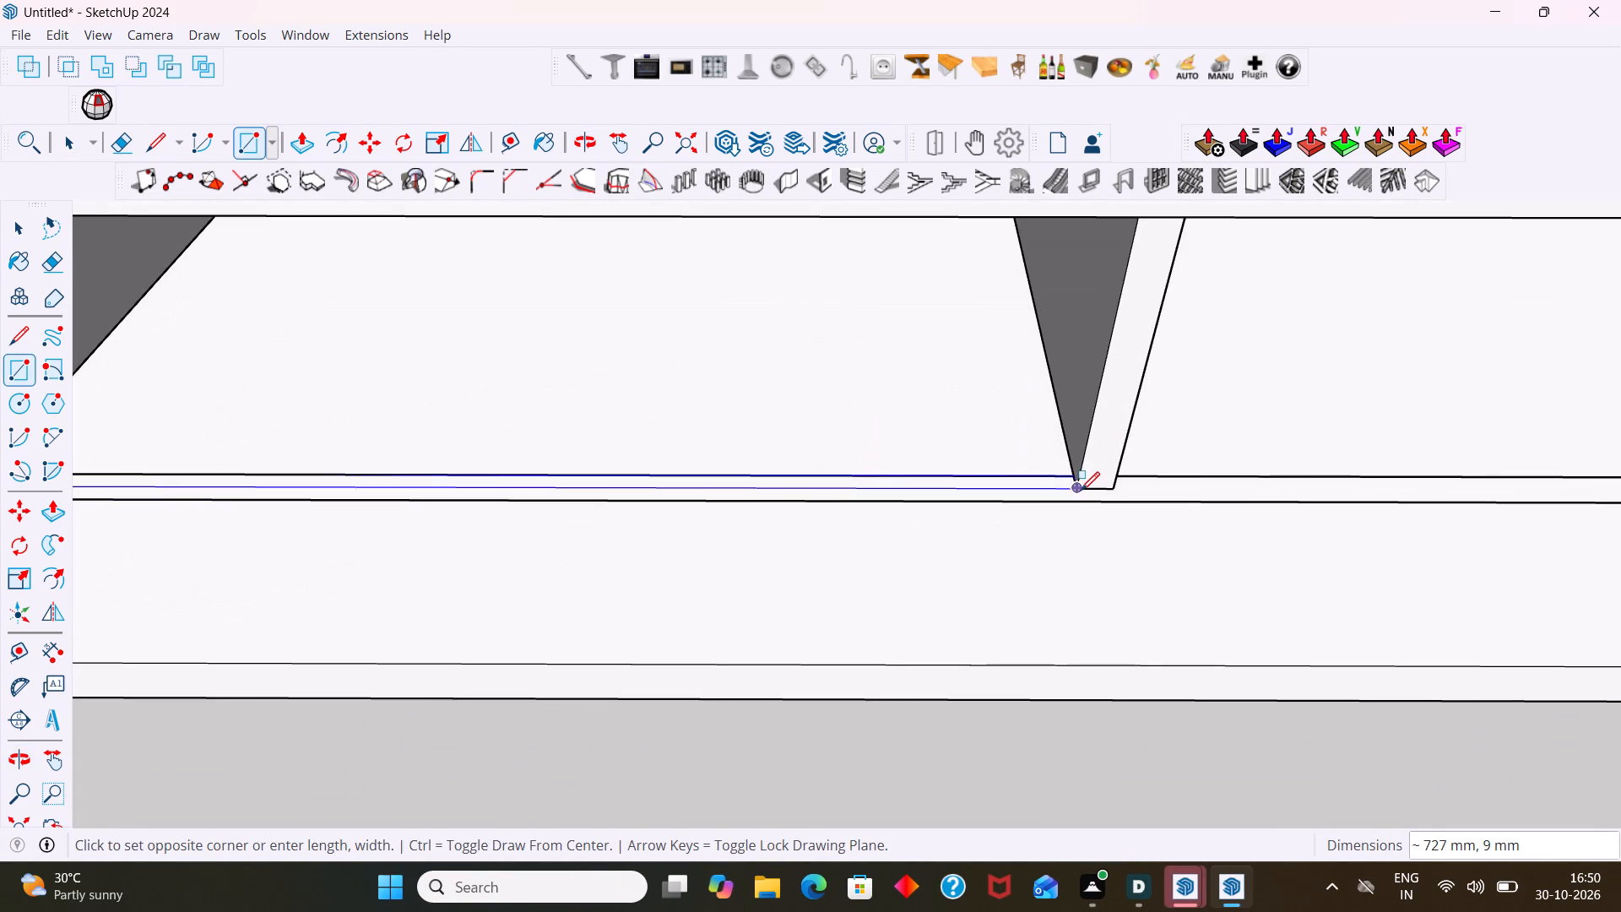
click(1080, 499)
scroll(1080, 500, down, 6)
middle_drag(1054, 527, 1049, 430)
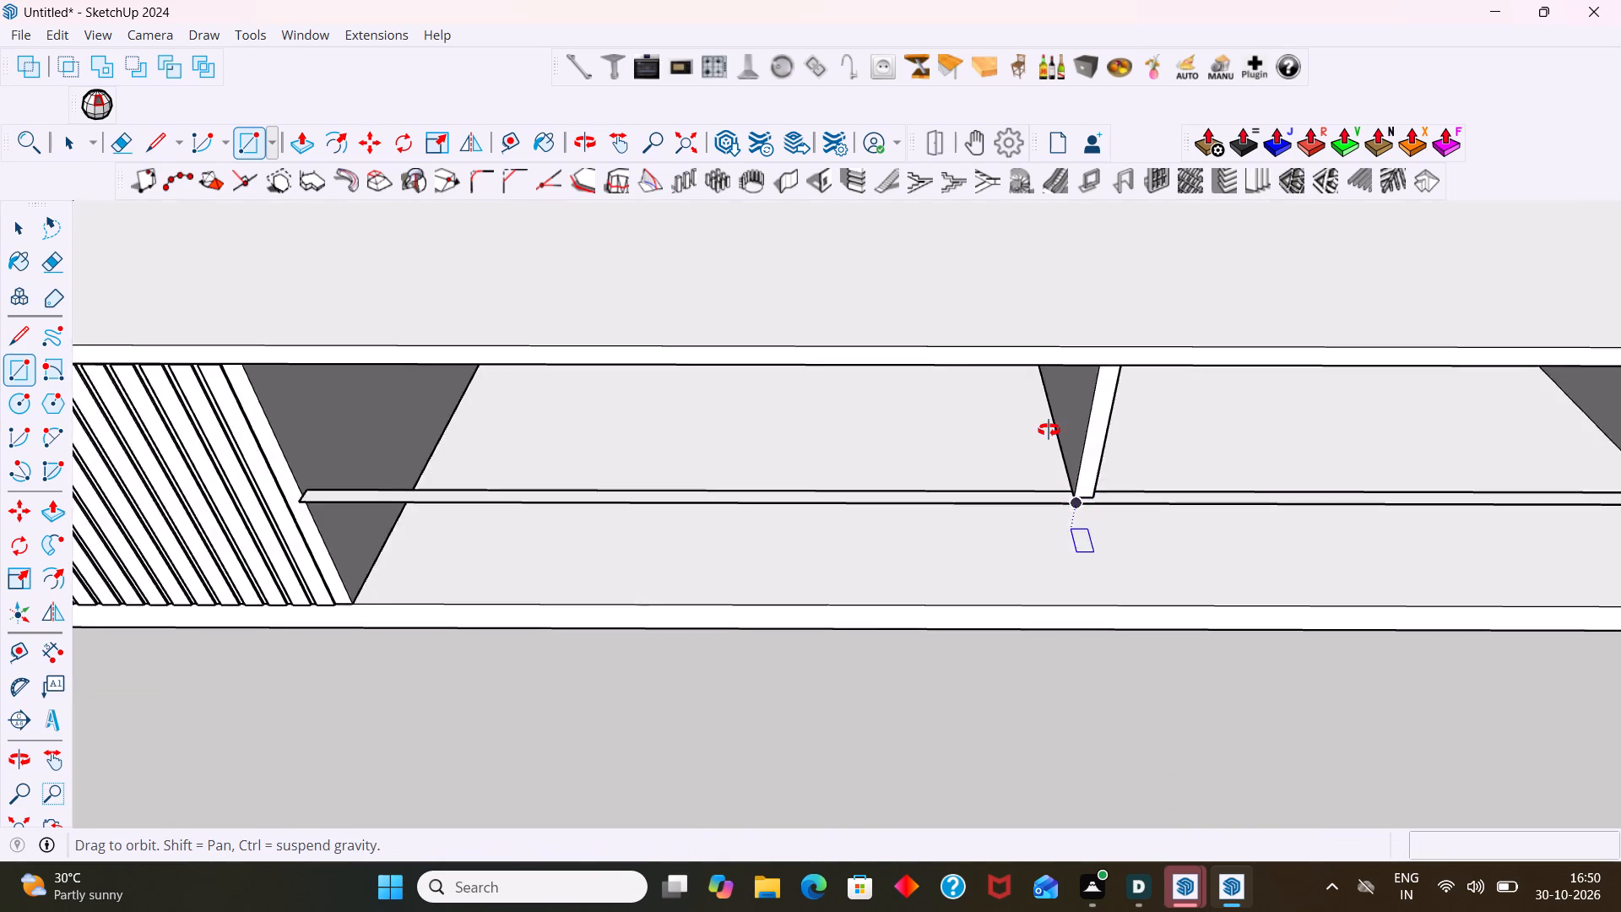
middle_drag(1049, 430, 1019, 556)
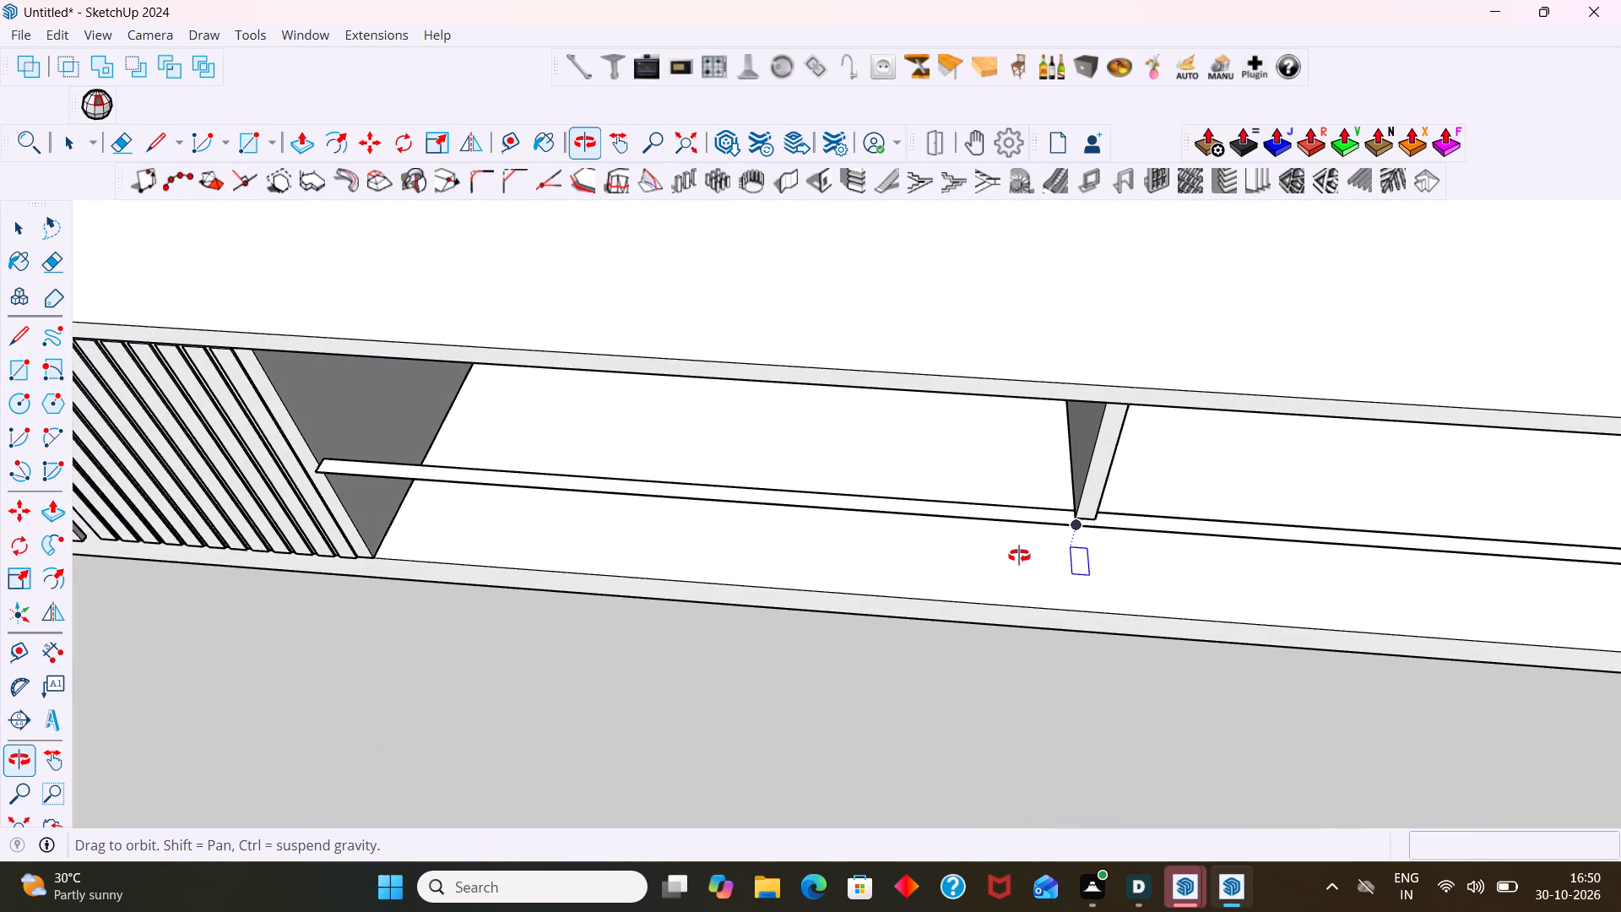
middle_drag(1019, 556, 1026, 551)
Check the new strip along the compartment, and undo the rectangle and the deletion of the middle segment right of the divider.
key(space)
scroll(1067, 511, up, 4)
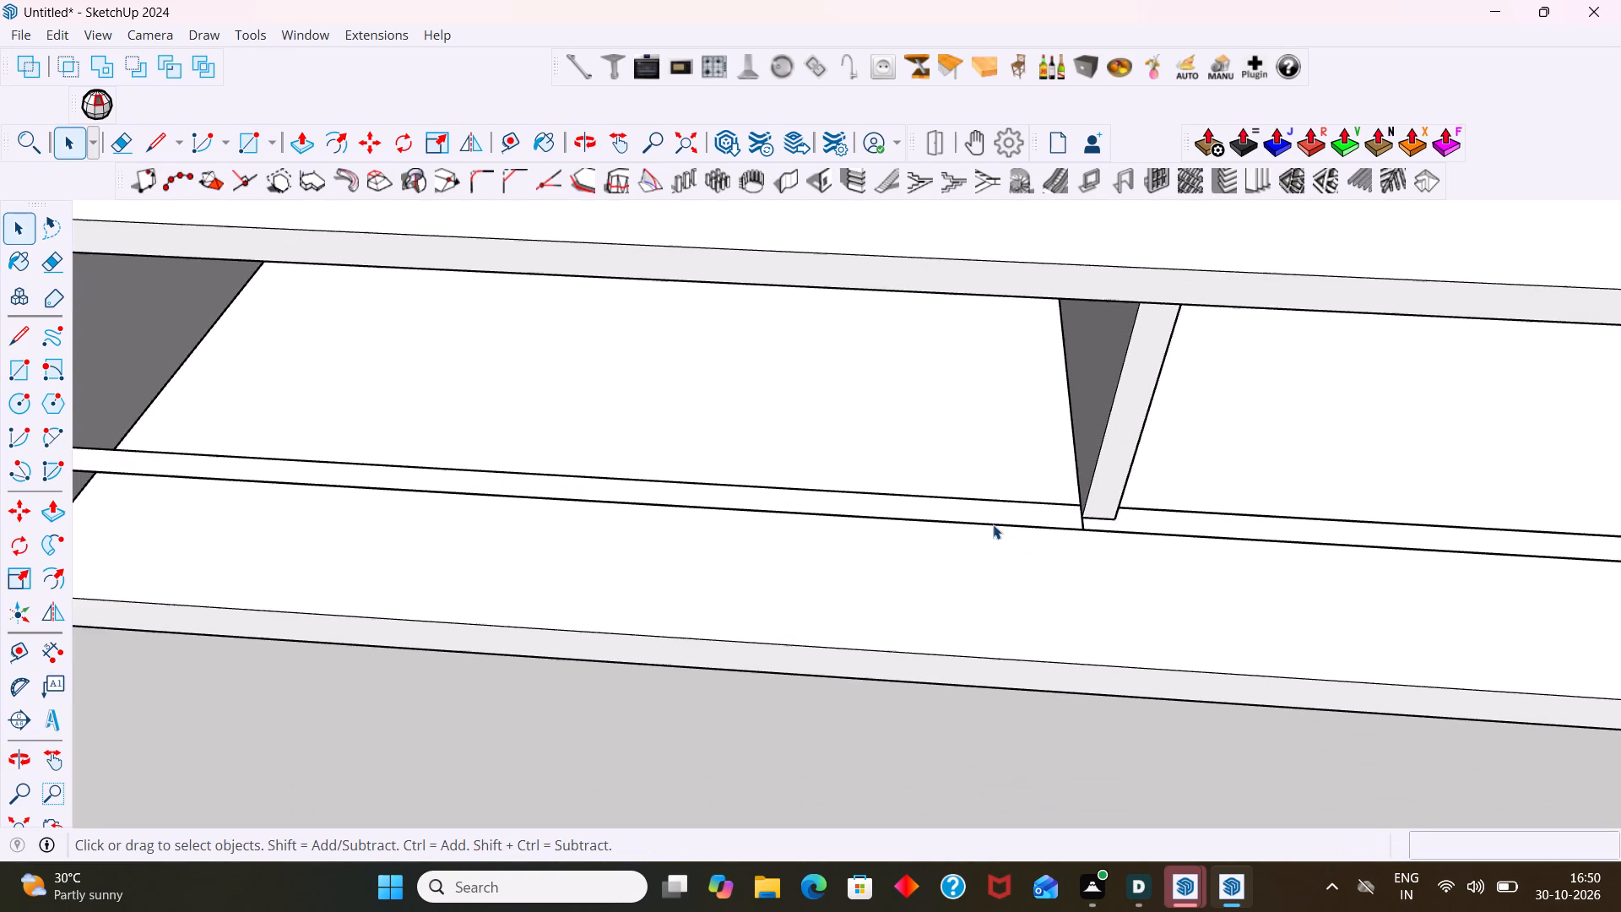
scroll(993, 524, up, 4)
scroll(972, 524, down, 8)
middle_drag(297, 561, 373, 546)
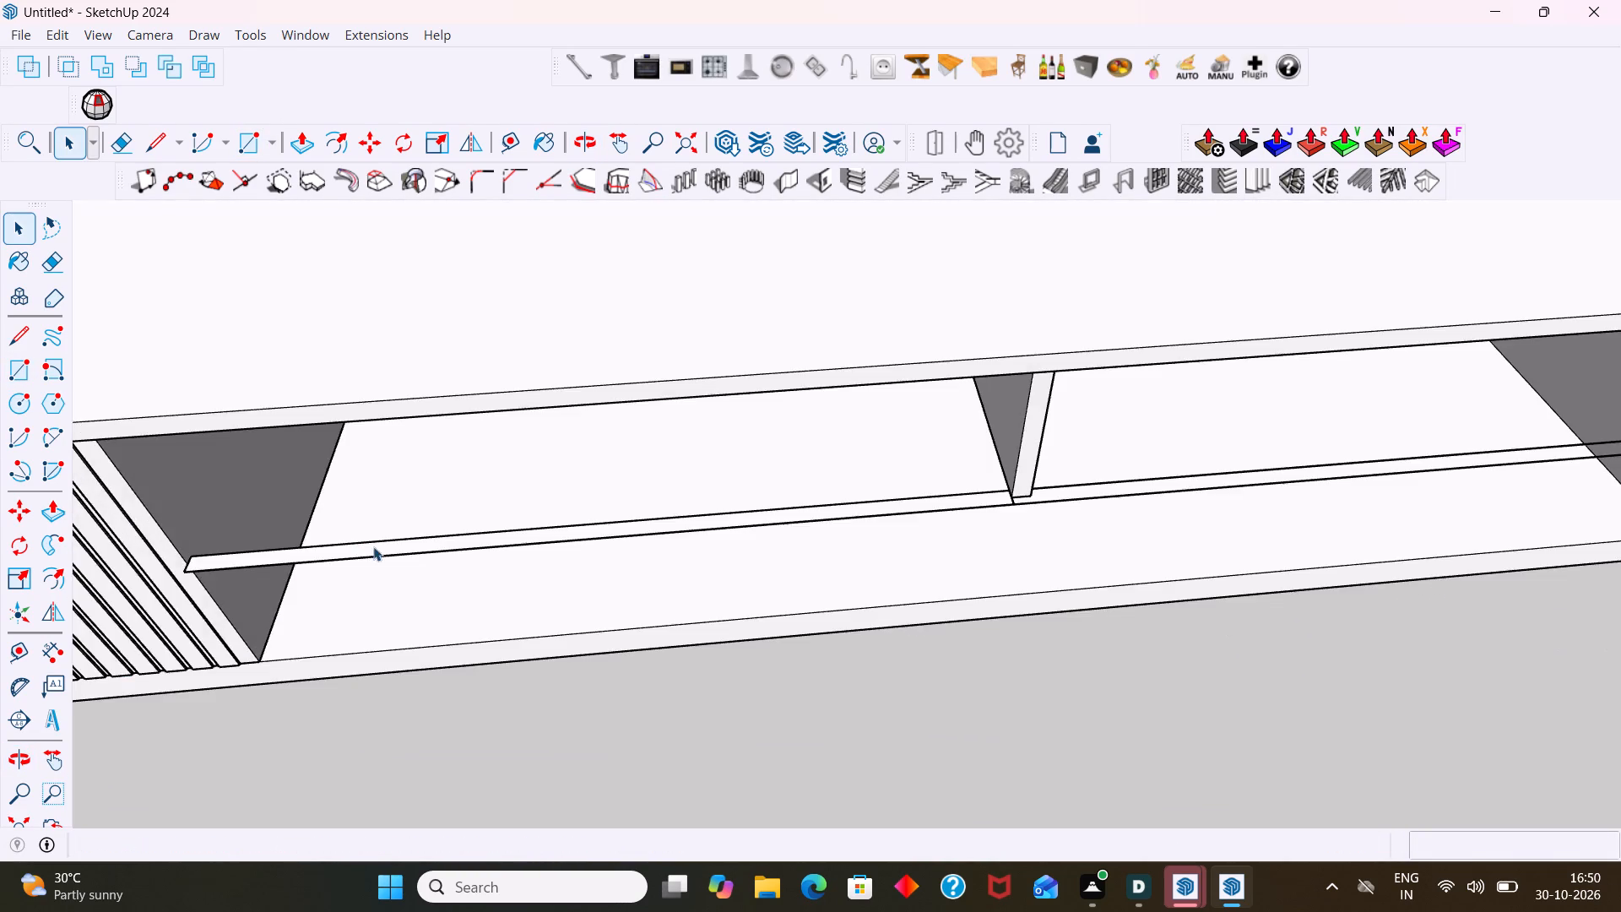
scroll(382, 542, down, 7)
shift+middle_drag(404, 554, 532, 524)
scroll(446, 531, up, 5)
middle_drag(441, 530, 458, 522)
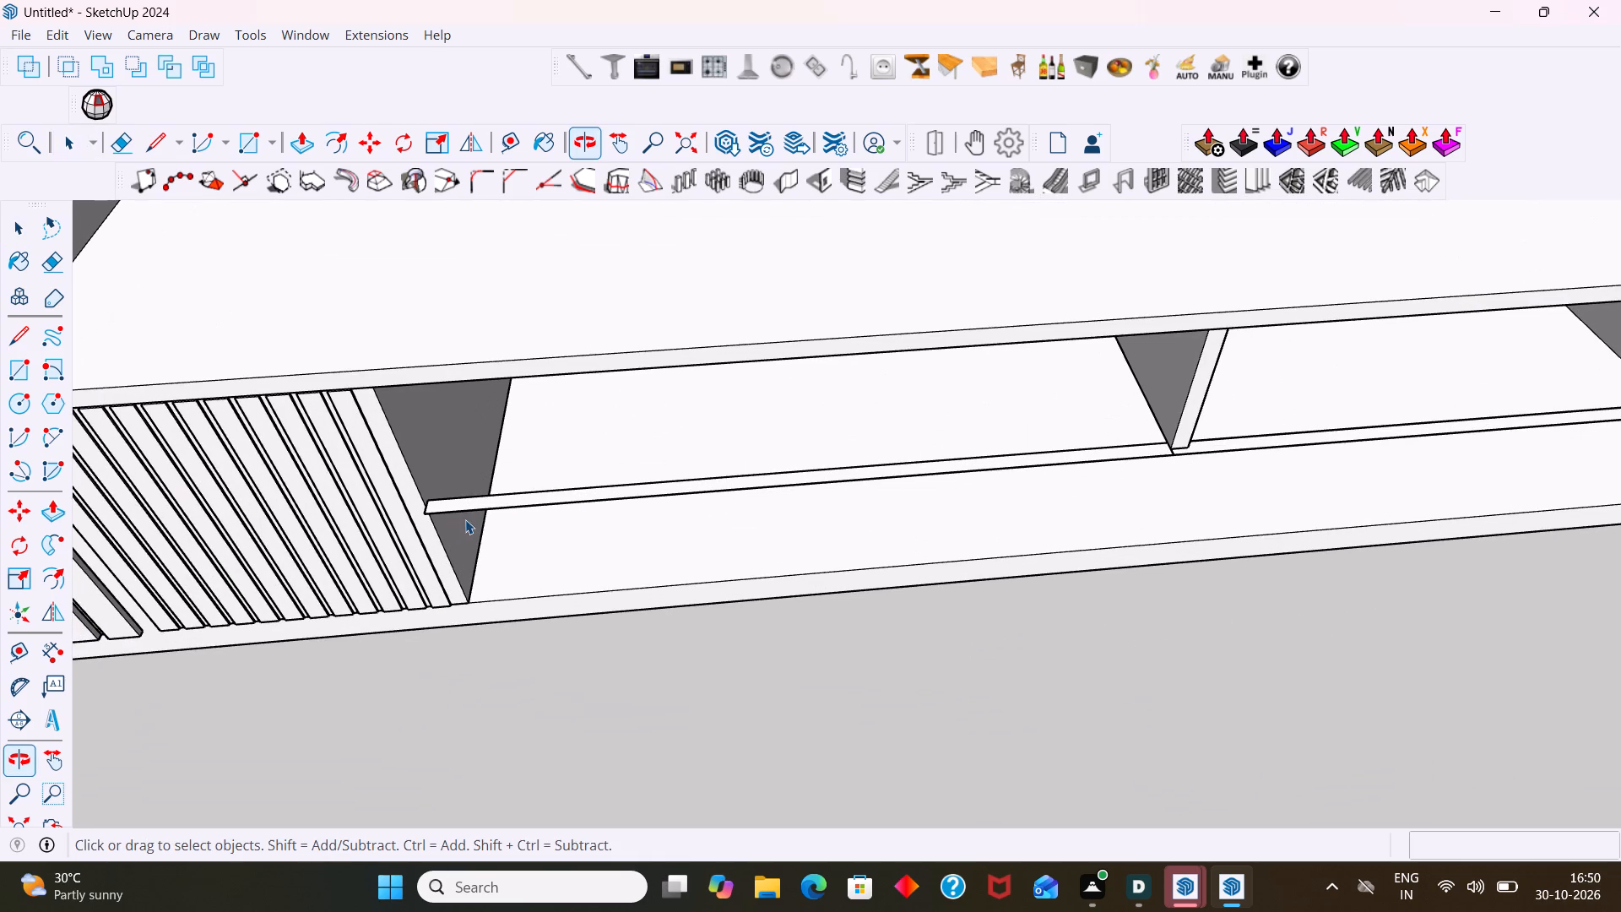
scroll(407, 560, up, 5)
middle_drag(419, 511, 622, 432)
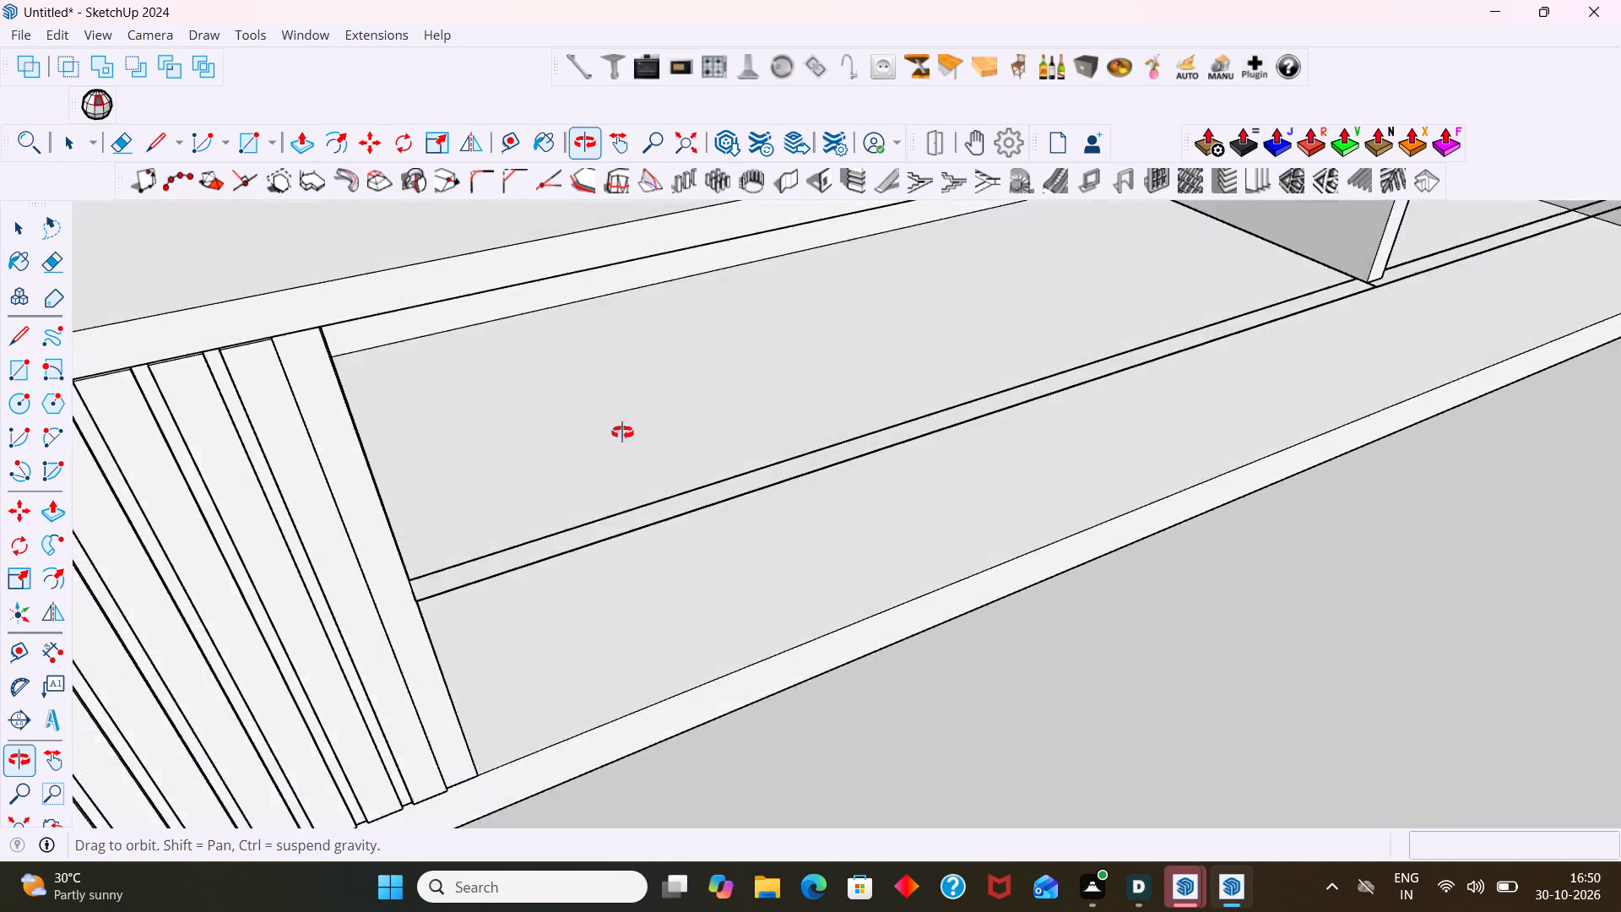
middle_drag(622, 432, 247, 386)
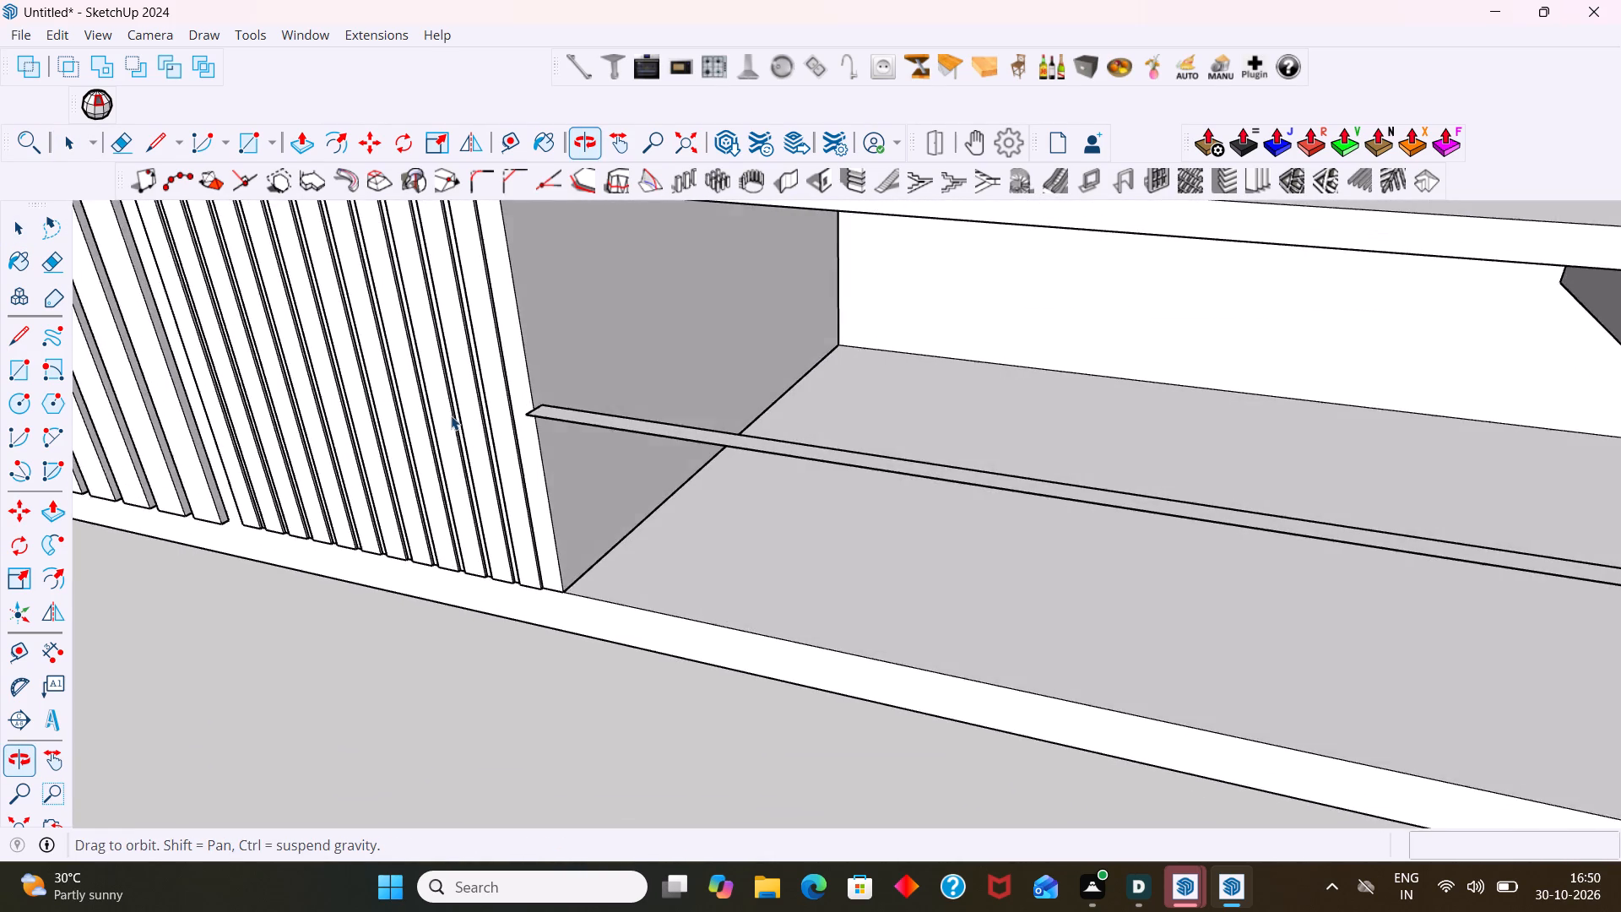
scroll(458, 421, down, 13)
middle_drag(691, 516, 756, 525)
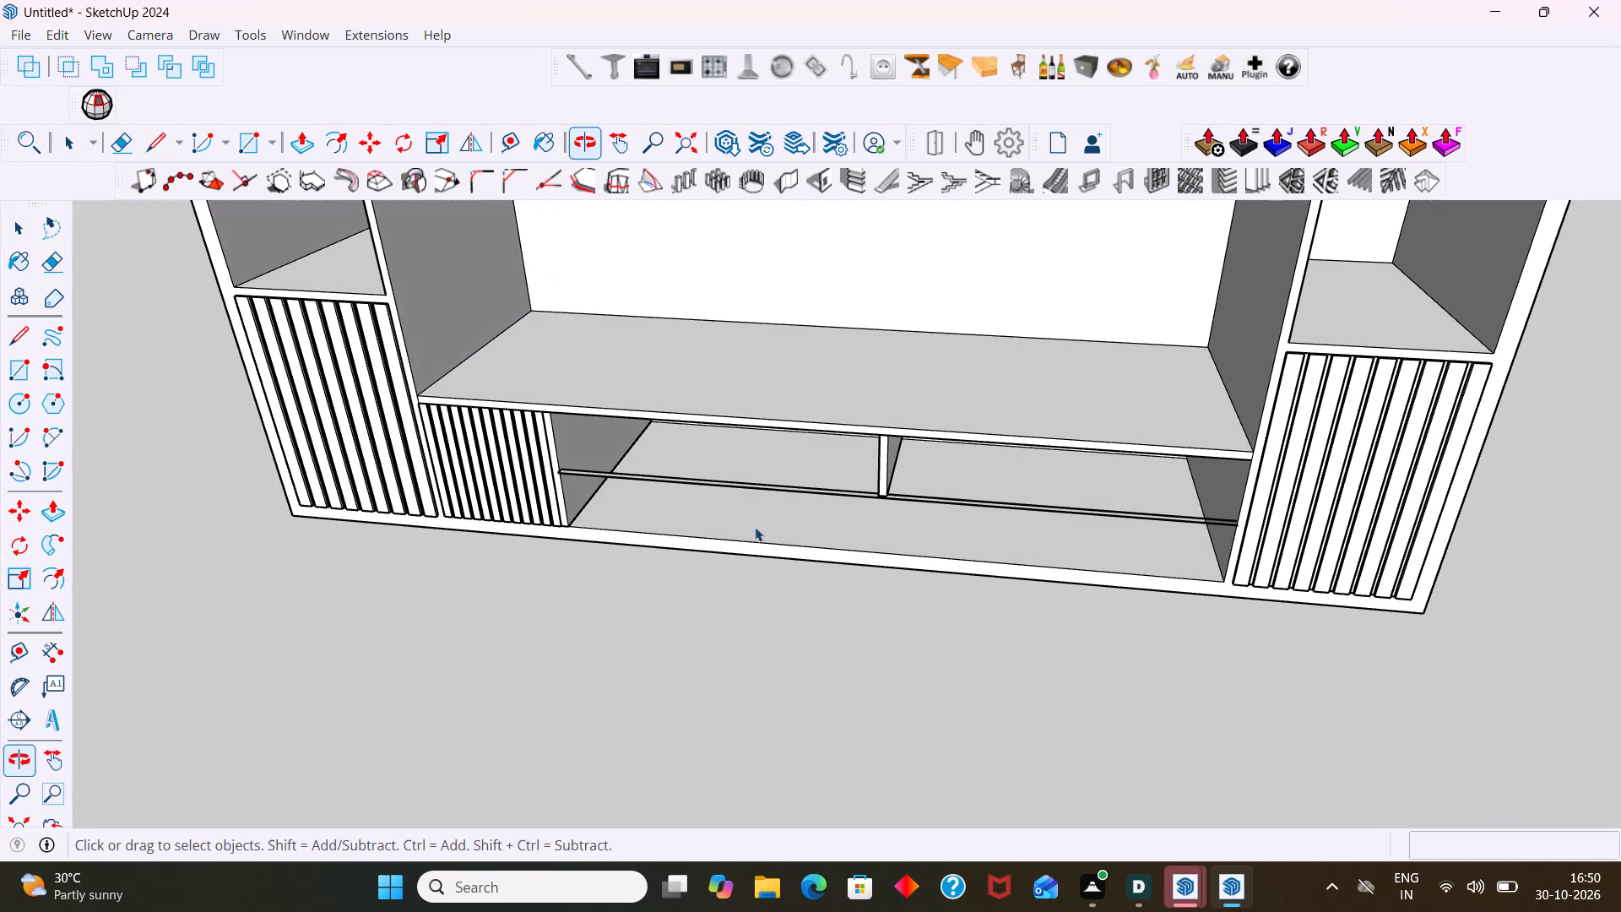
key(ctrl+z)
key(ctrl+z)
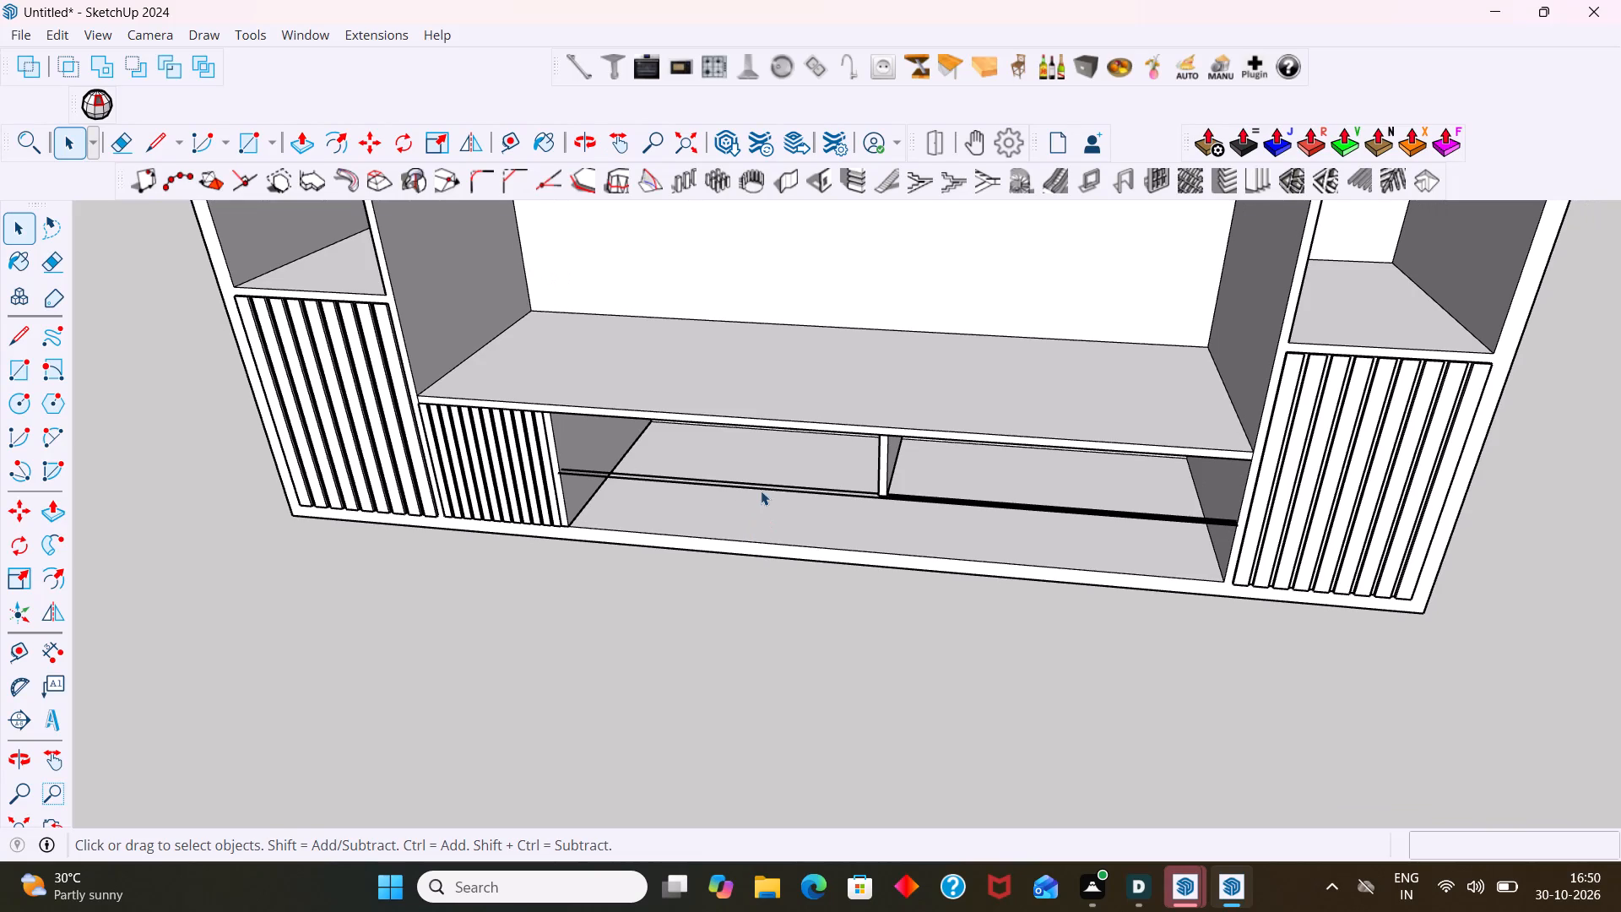
Erase all the parallel lines running across the lower central compartment on both sides of the divider.
drag(761, 491, 763, 474)
middle_drag(807, 502, 903, 466)
scroll(940, 486, up, 4)
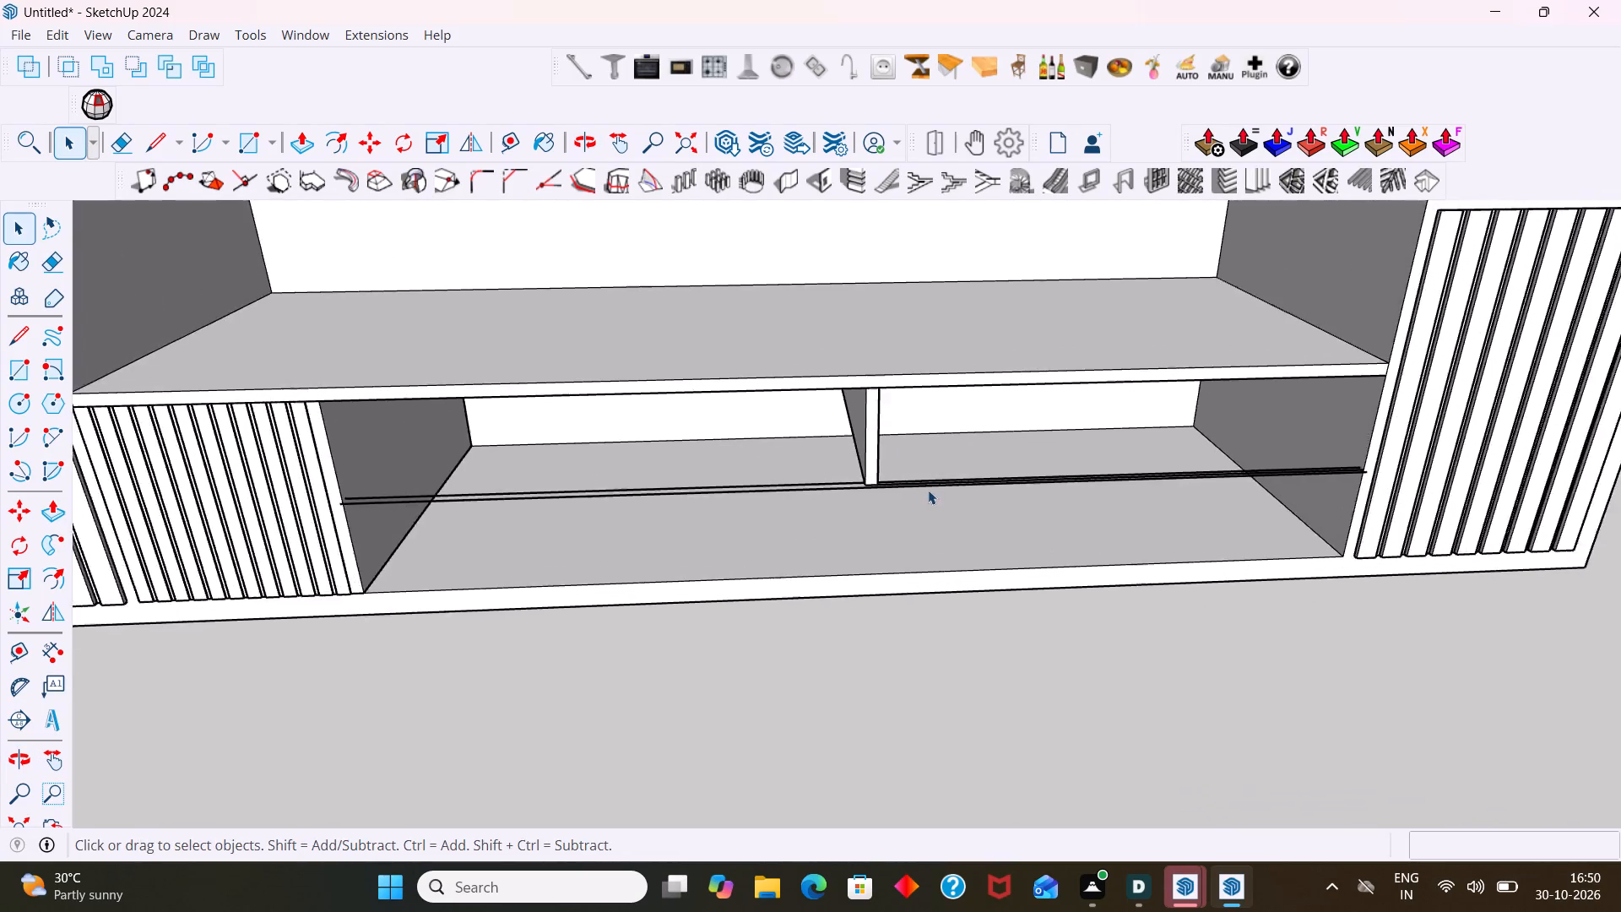
scroll(928, 490, up, 3)
middle_drag(915, 500, 906, 563)
scroll(880, 543, up, 3)
key(e)
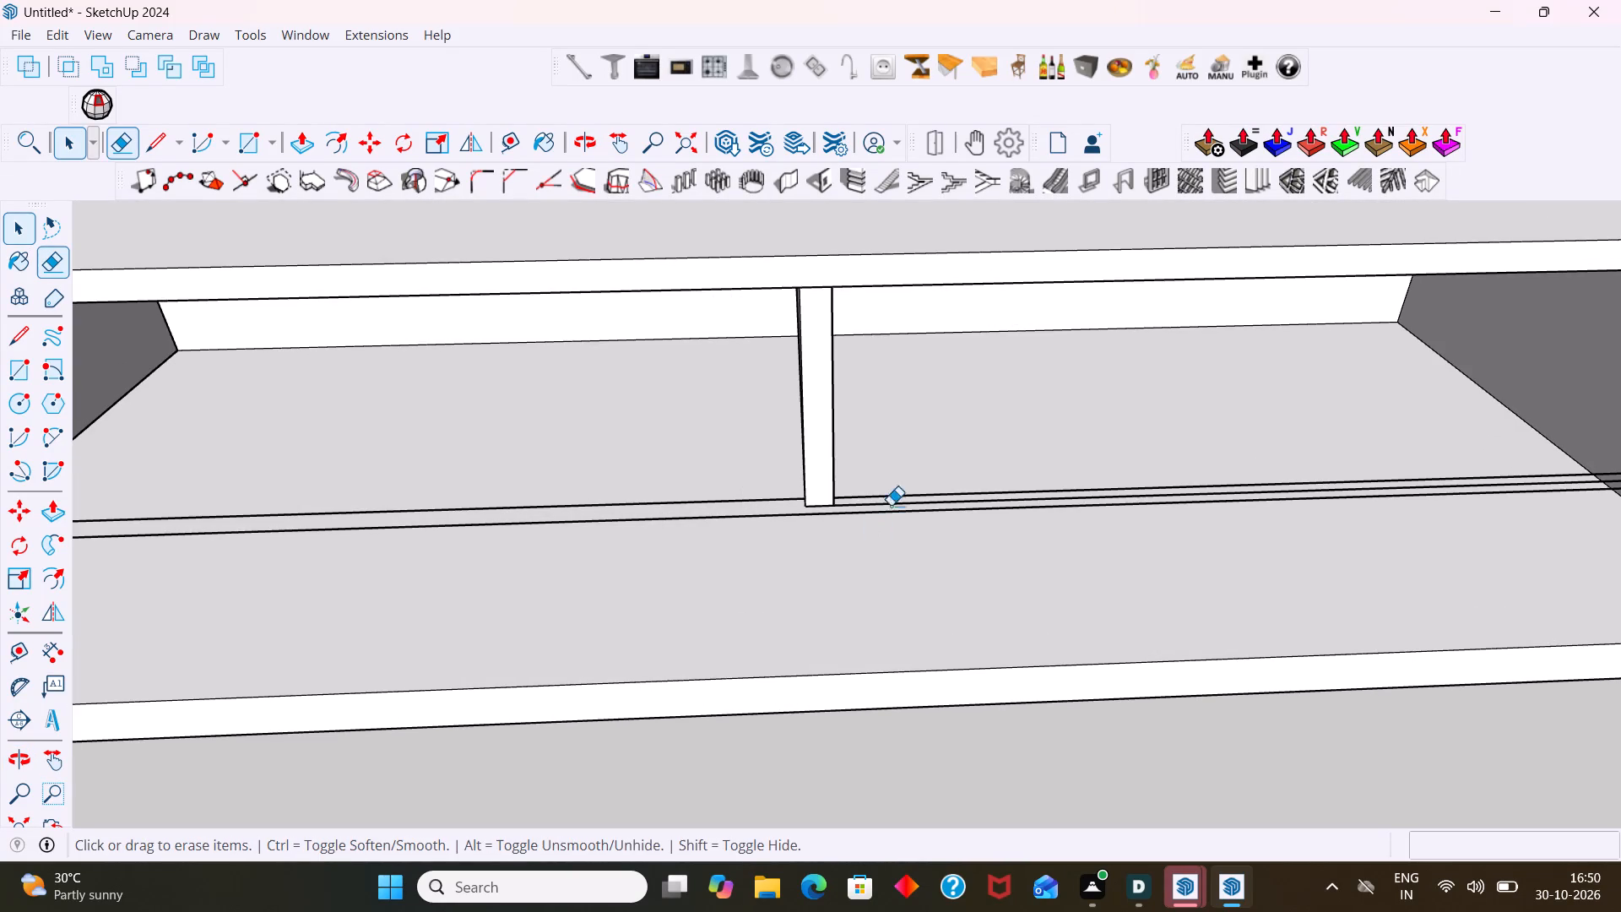
drag(927, 533, 912, 486)
drag(750, 536, 745, 464)
scroll(755, 480, down, 3)
scroll(813, 497, up, 6)
click(800, 518)
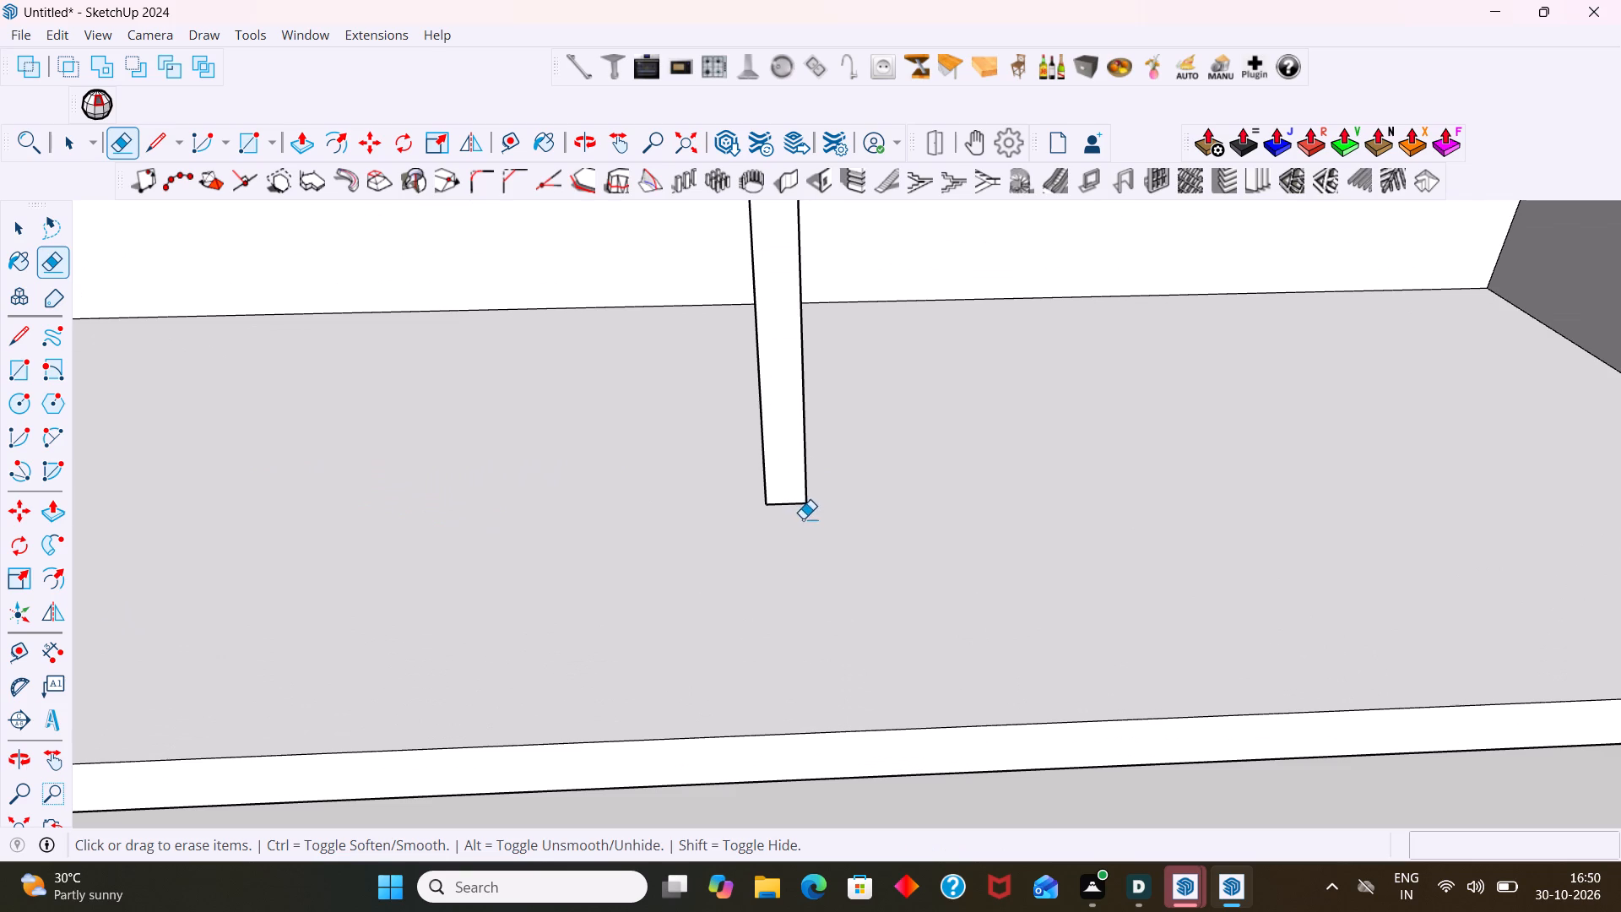
Examine the divider and the cleared lower central compartment from below and from the front.
scroll(803, 518, down, 6)
middle_drag(804, 521, 826, 200)
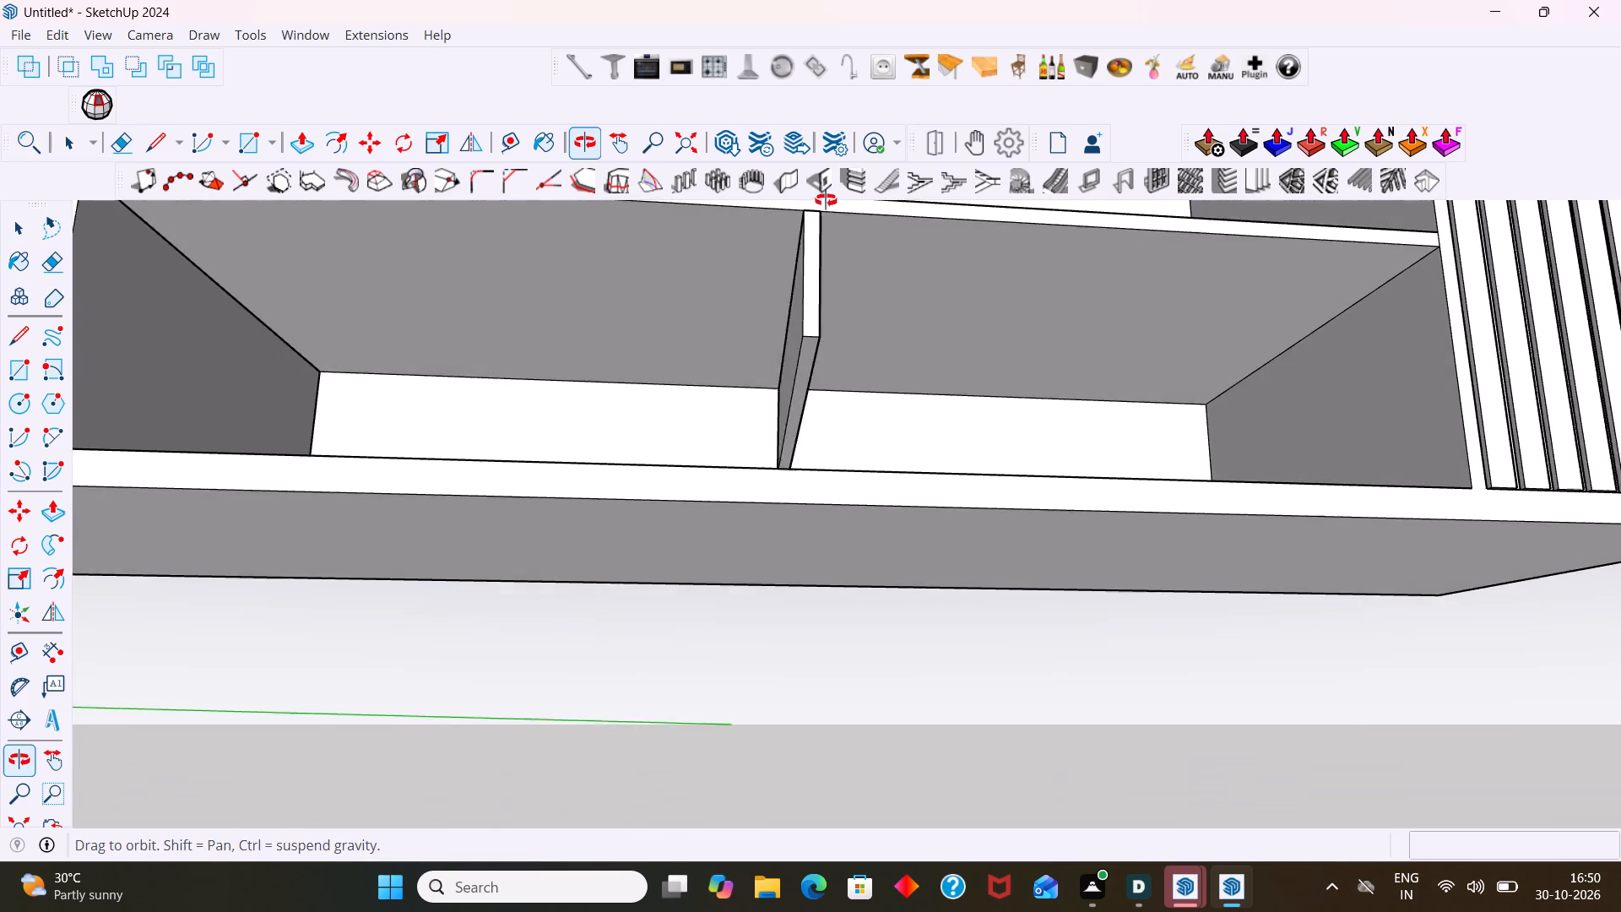
middle_drag(826, 200, 812, 193)
scroll(761, 389, up, 3)
scroll(764, 390, down, 11)
middle_drag(809, 413, 809, 463)
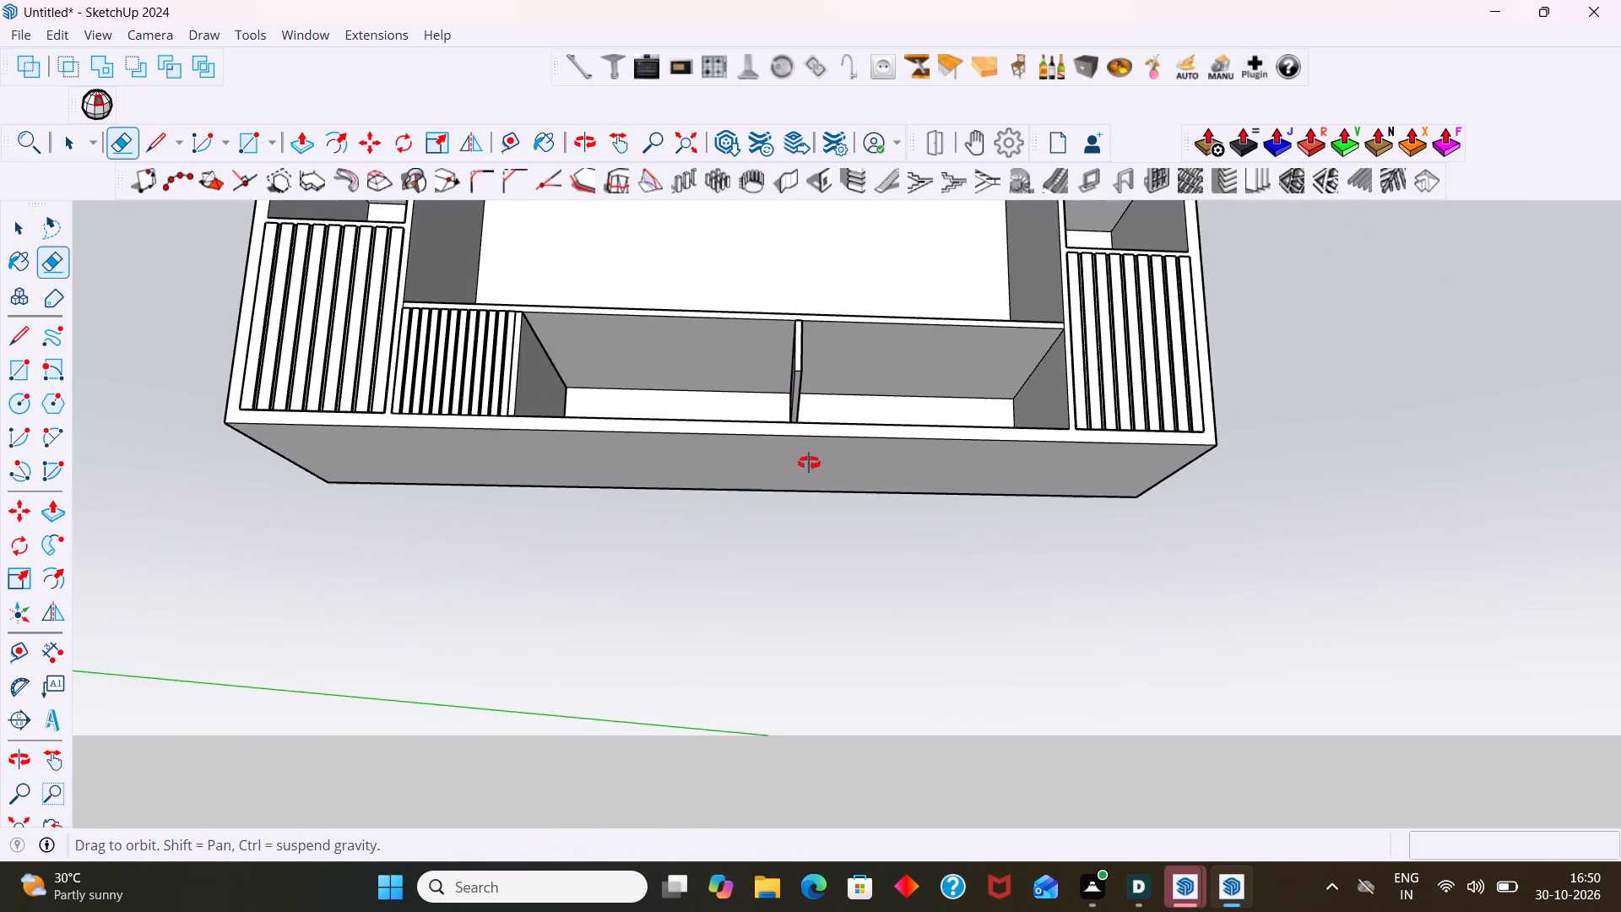
middle_drag(809, 463, 797, 551)
key(space)
middle_drag(800, 466, 804, 562)
Draw a line about 728 mm long from the divider's lower front right corner to the compartment's right side panel.
scroll(804, 450, up, 9)
middle_drag(792, 416, 801, 487)
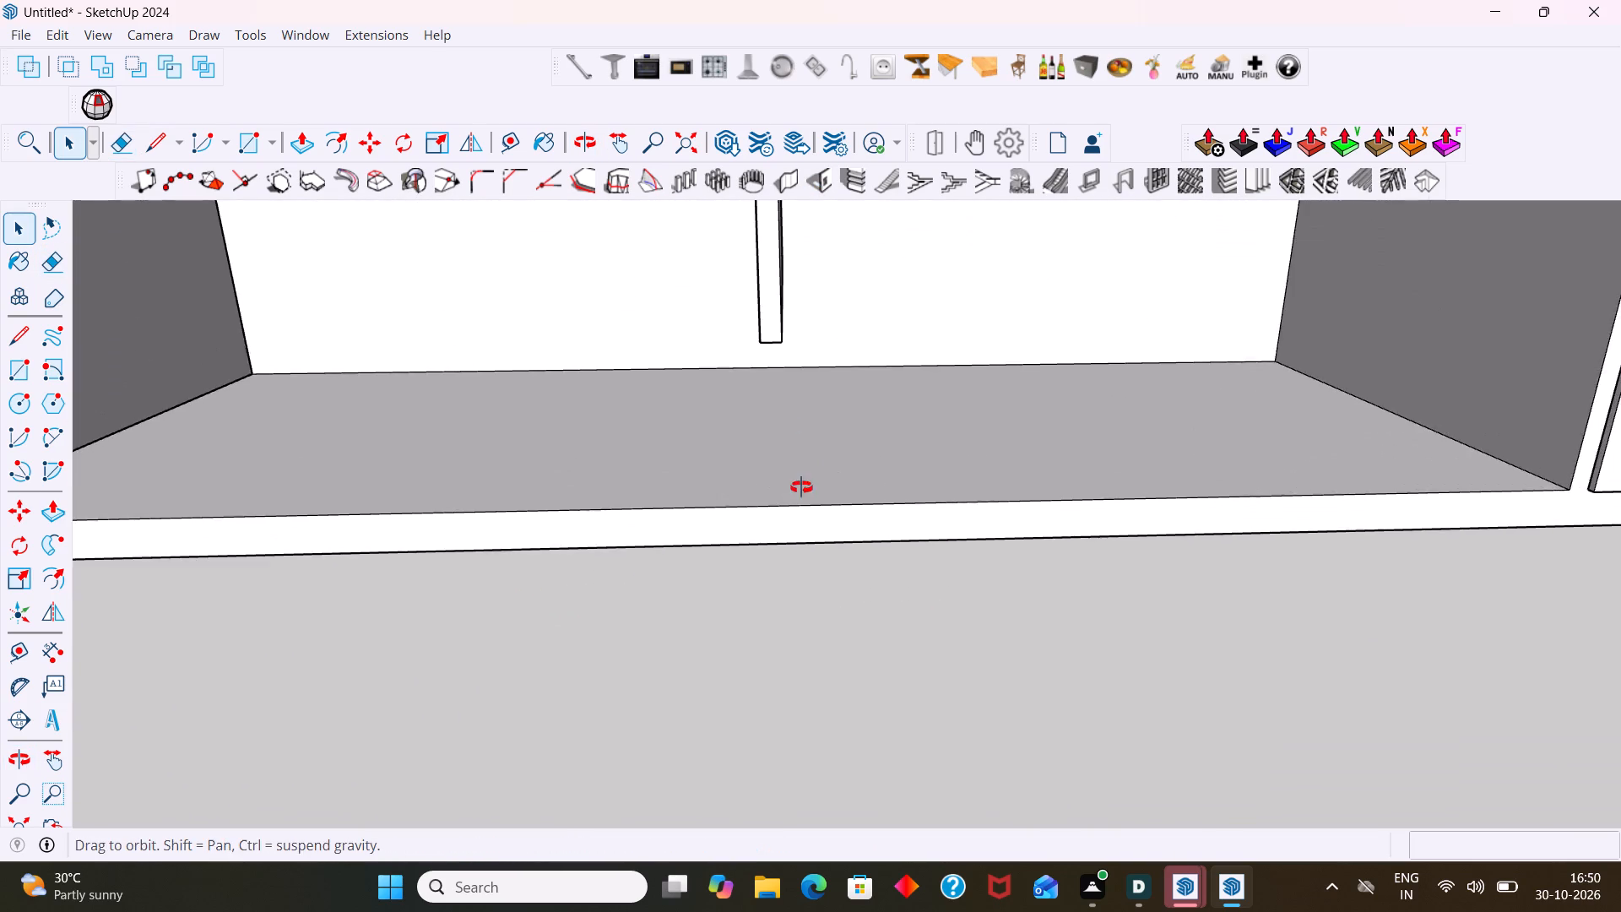
middle_drag(801, 487, 805, 521)
scroll(789, 513, up, 3)
key(l)
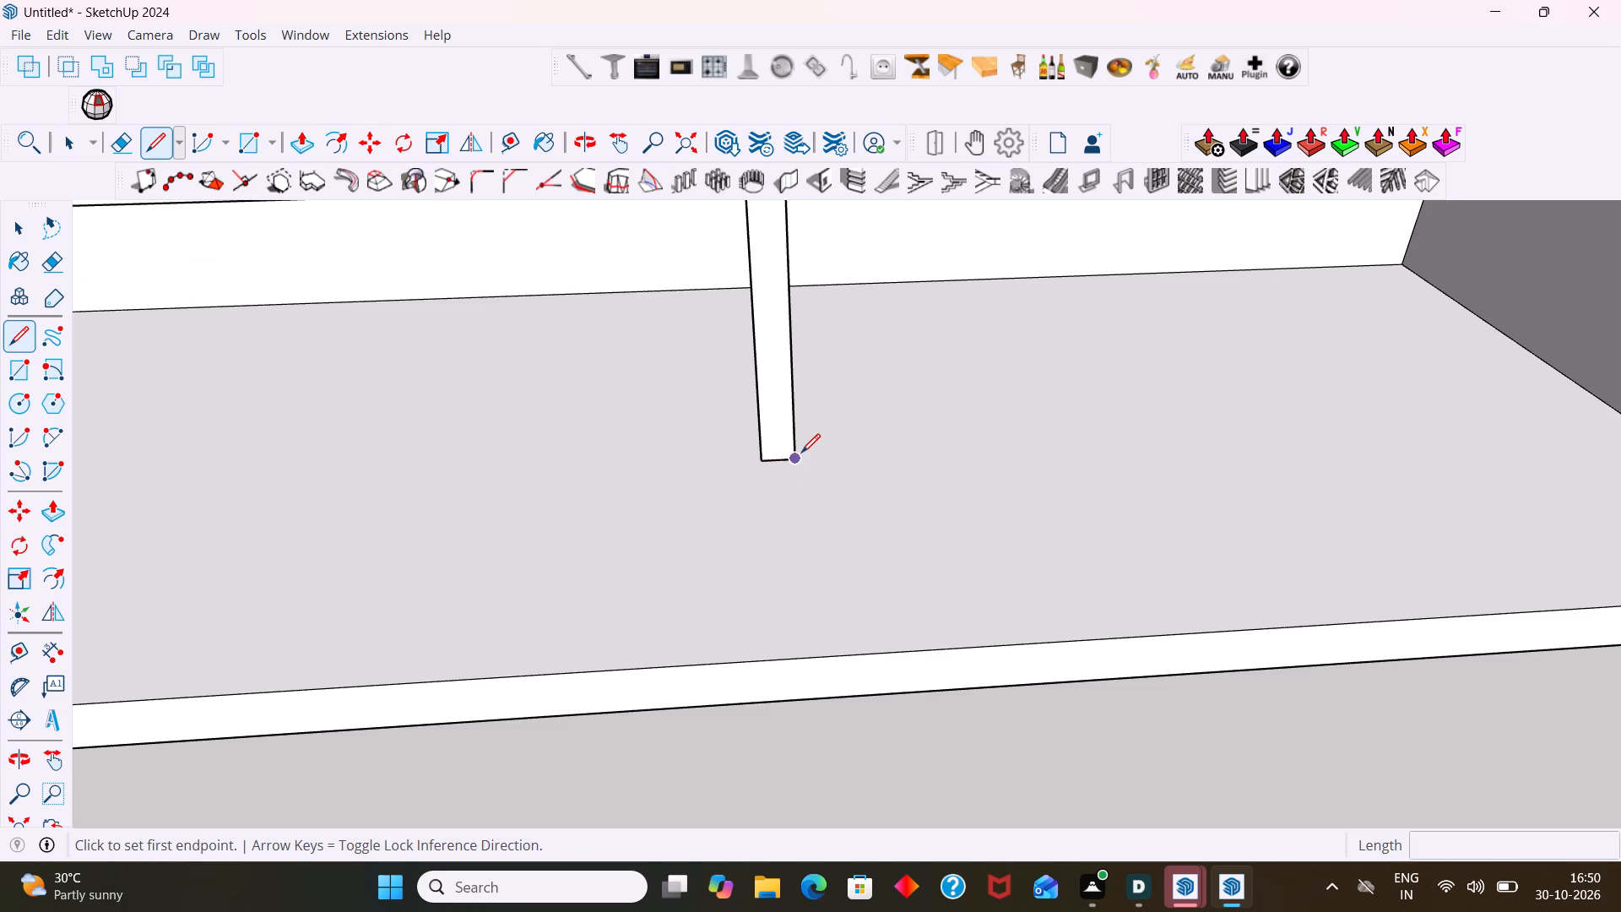
click(791, 462)
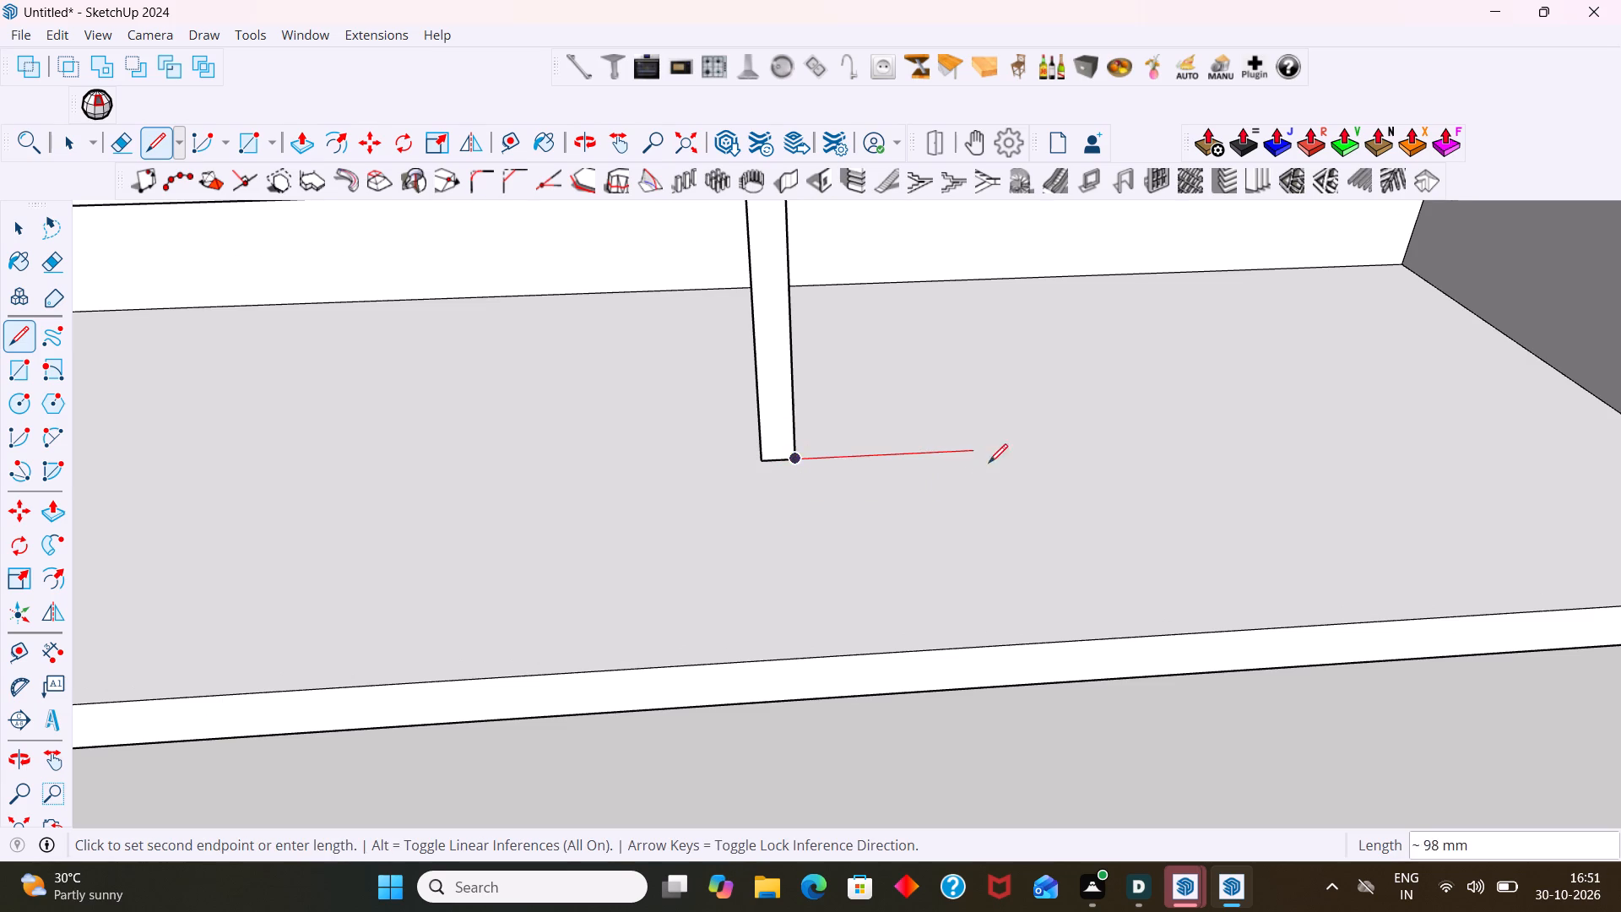
scroll(1001, 455, down, 5)
shift+middle_drag(1129, 476, 724, 414)
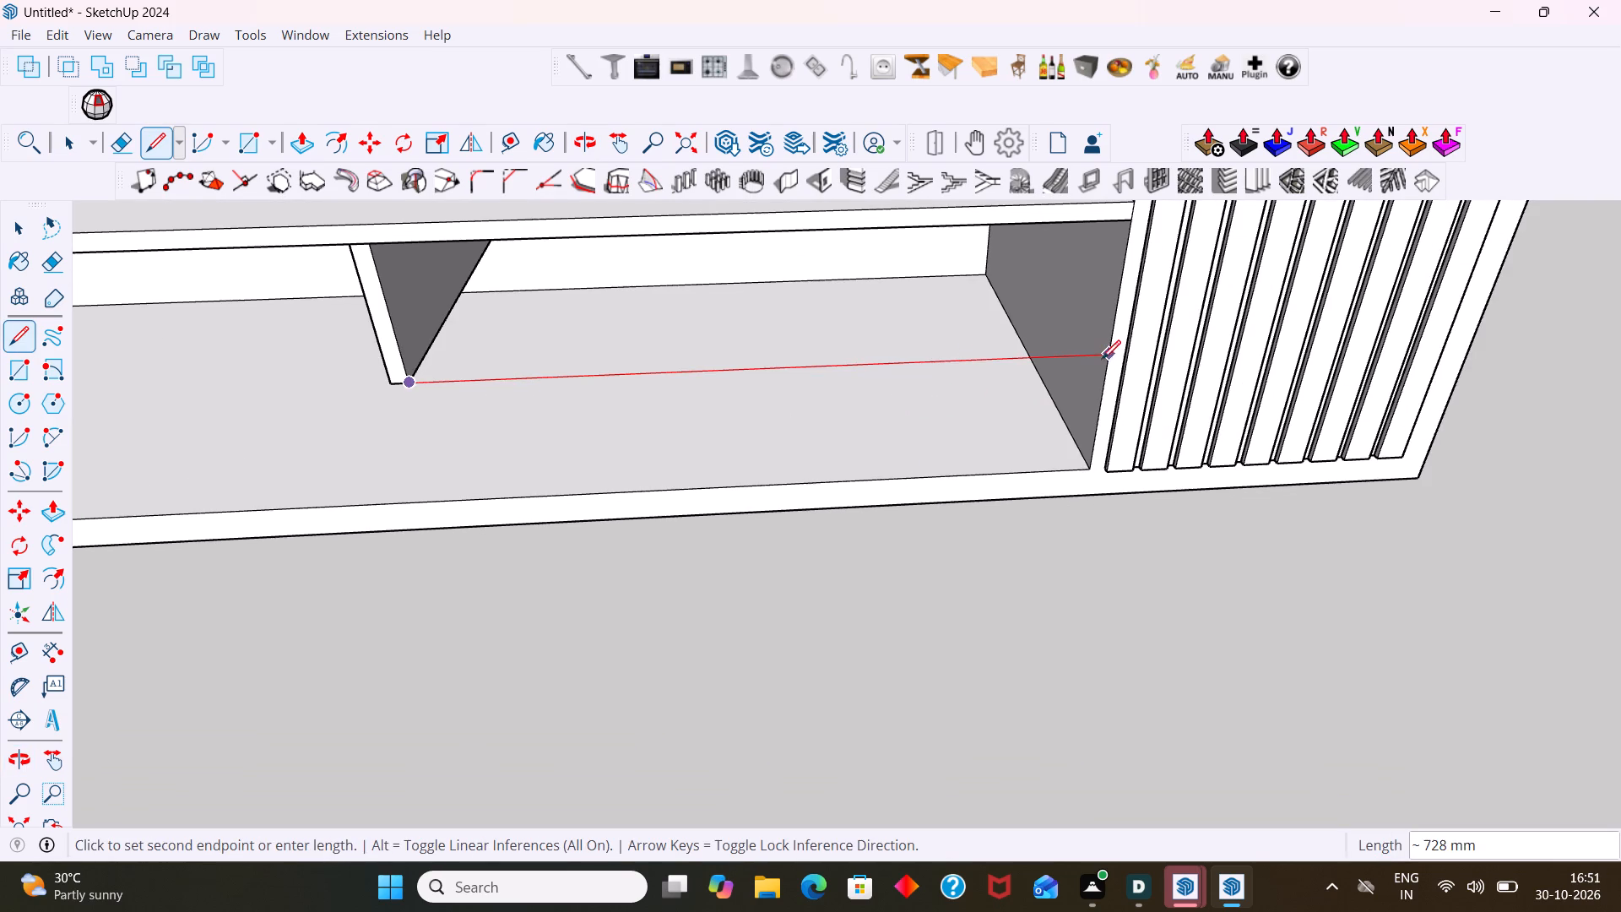
click(1107, 356)
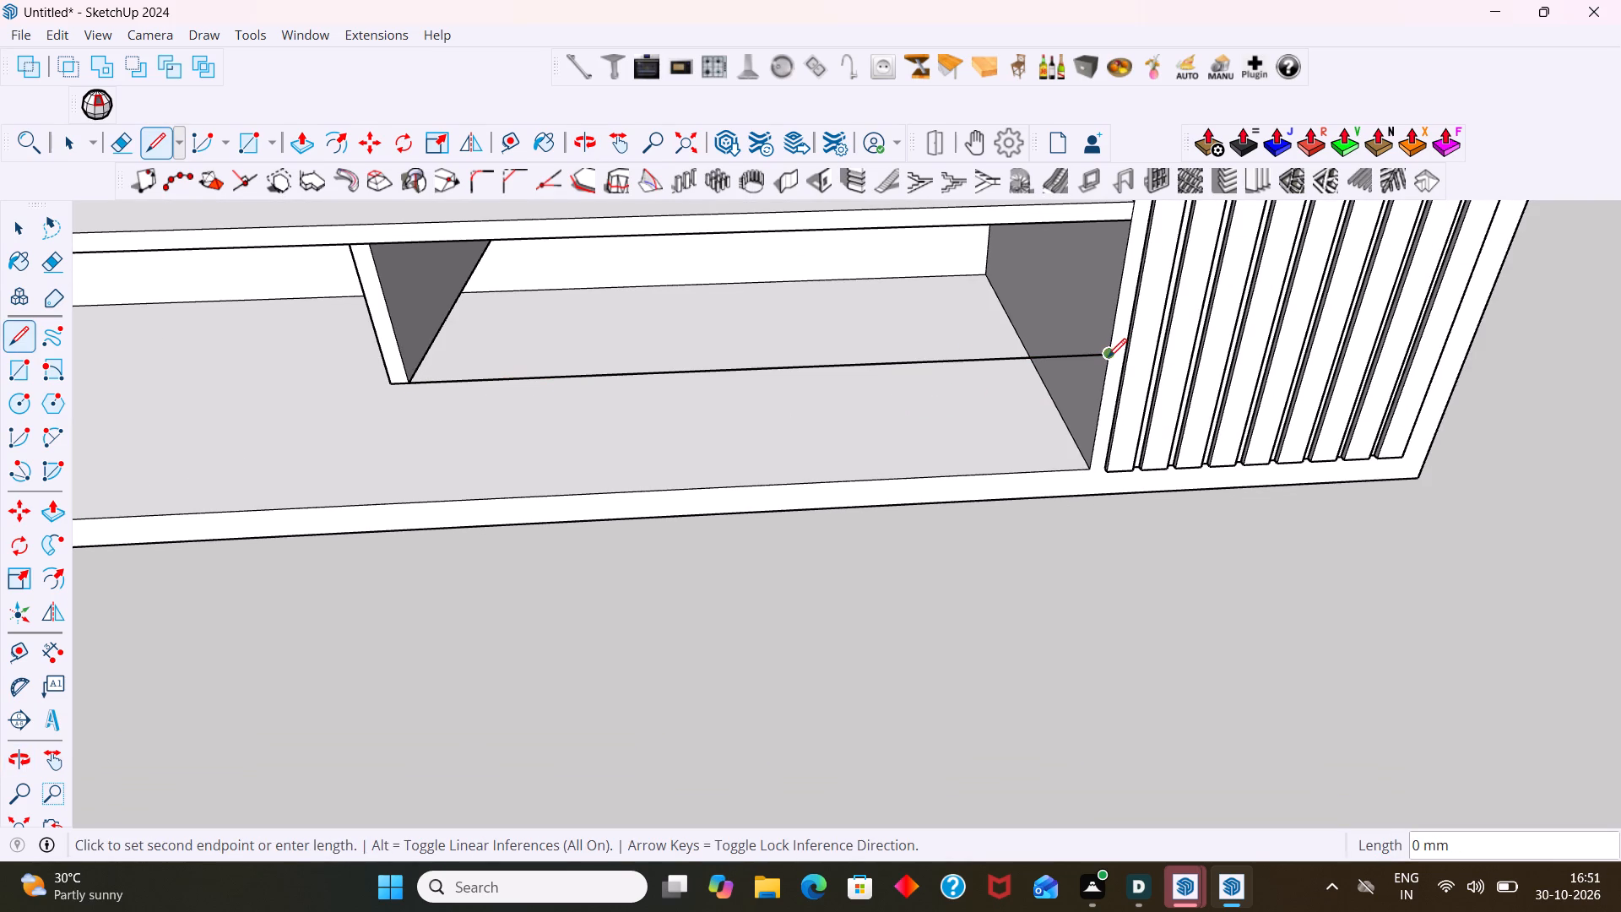
Copy the new line 9 mm toward the back of the compartment along the green axis.
key(space)
click(1046, 361)
double_click(1037, 361)
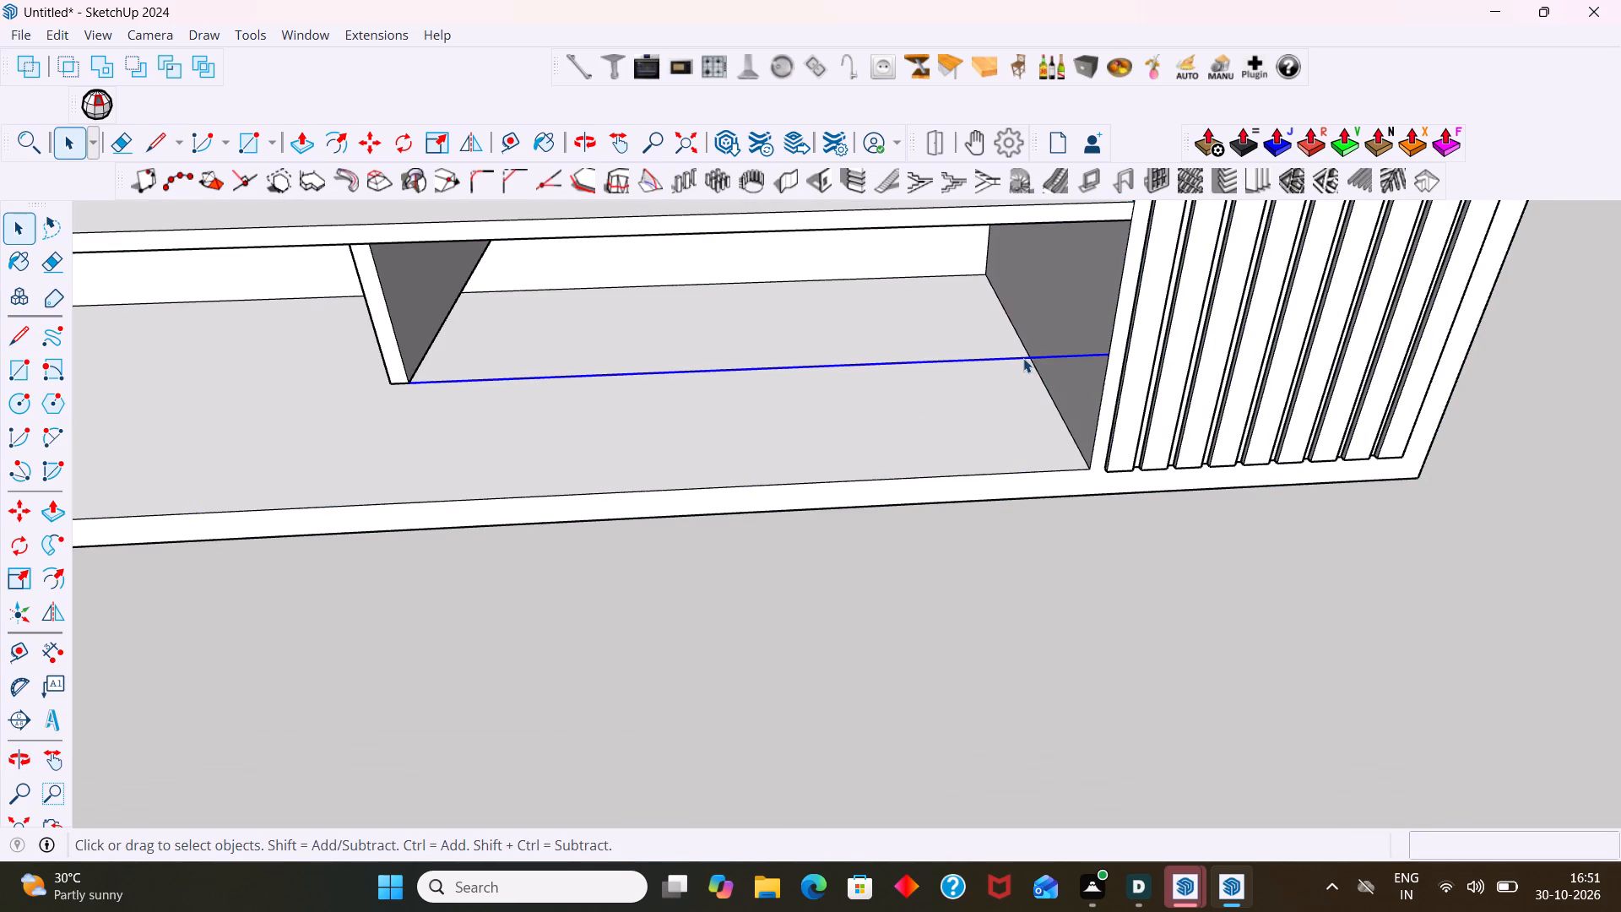
key(m)
click(1022, 358)
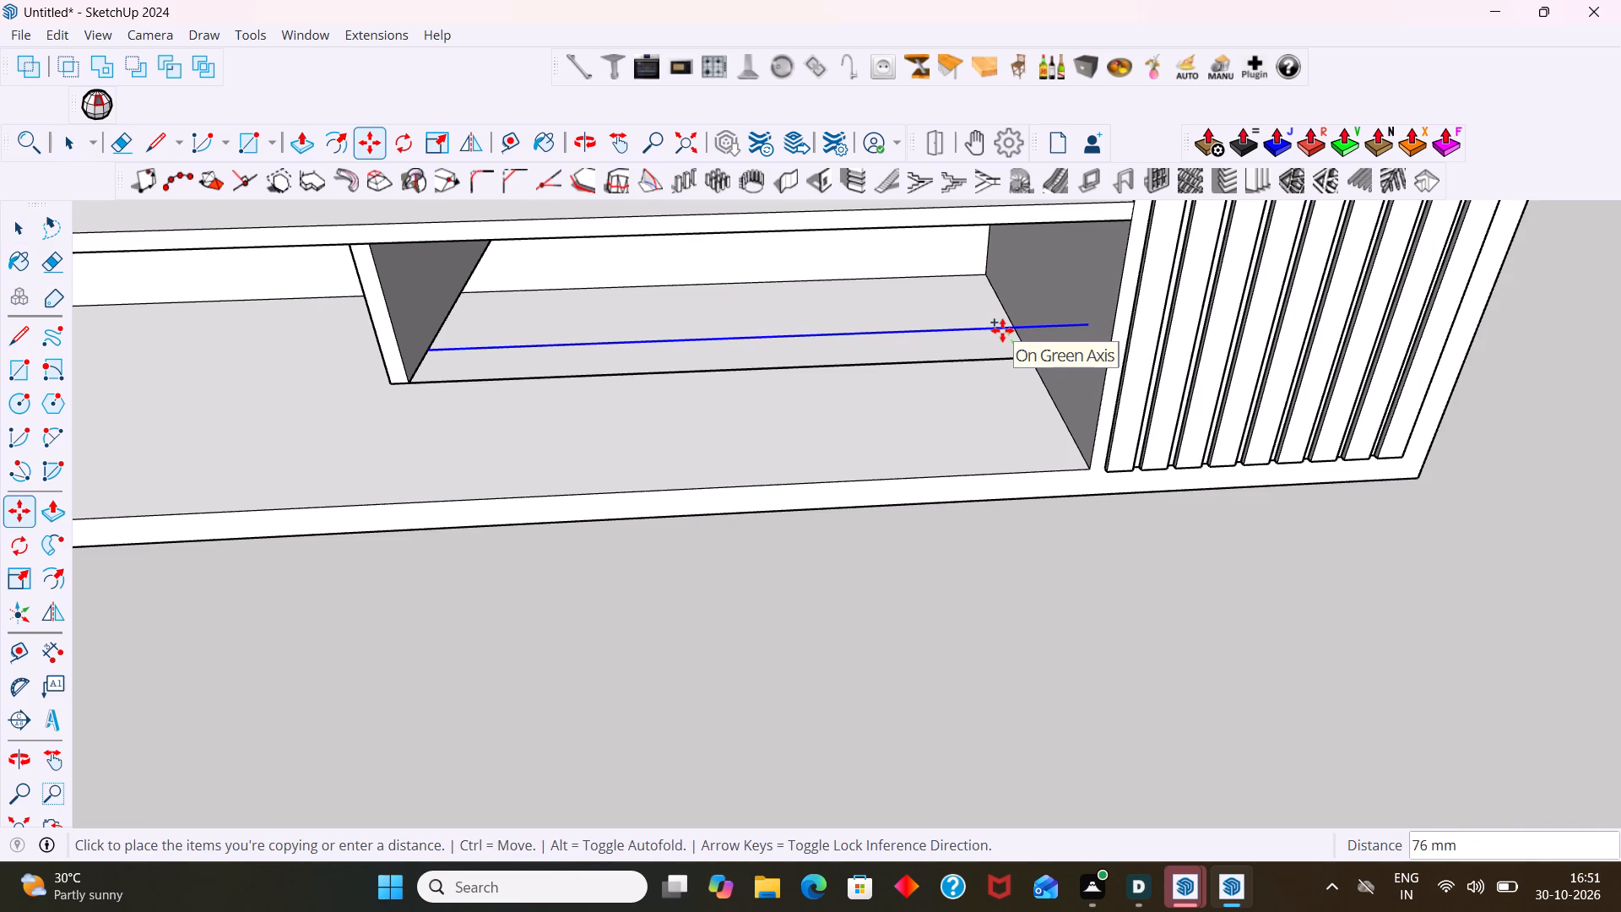
key(Up)
key(Left)
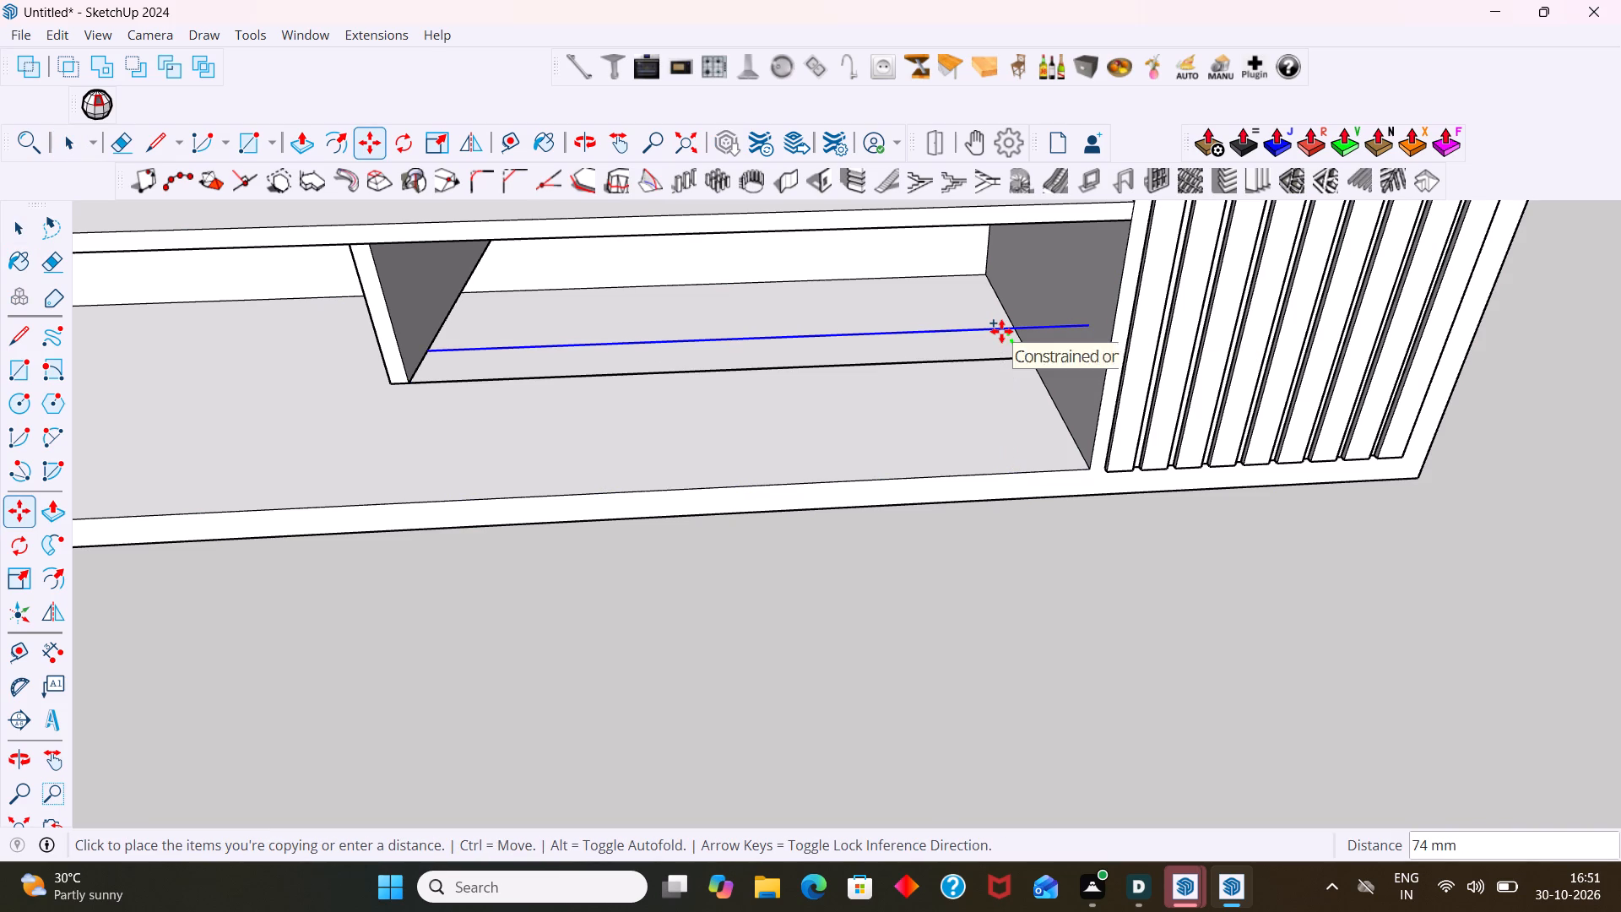
key(9)
key(Return)
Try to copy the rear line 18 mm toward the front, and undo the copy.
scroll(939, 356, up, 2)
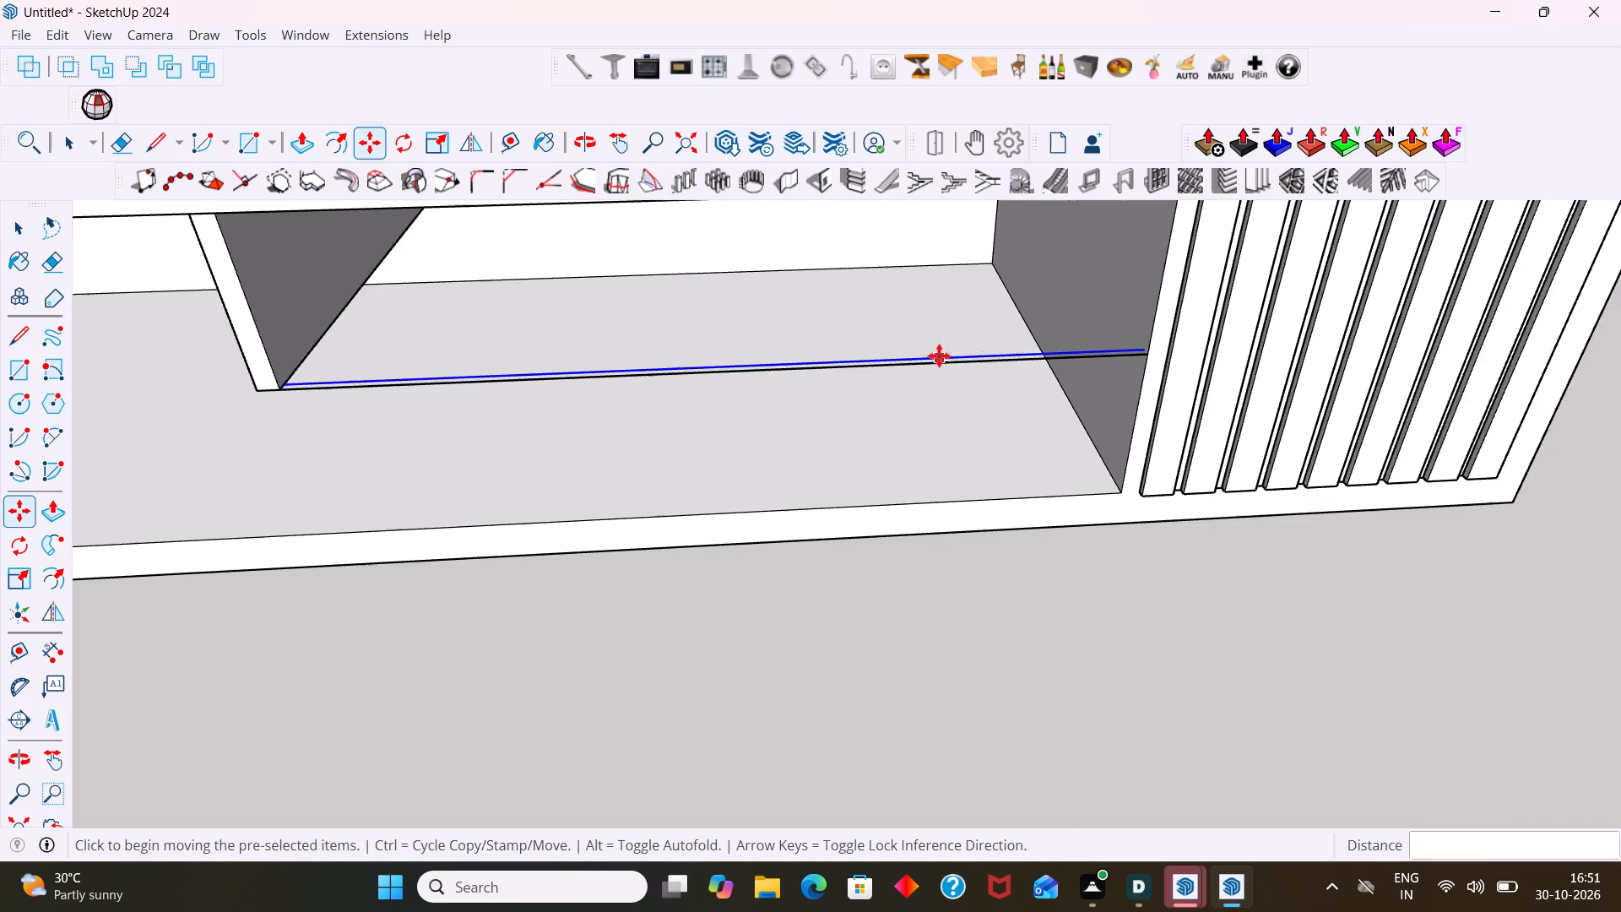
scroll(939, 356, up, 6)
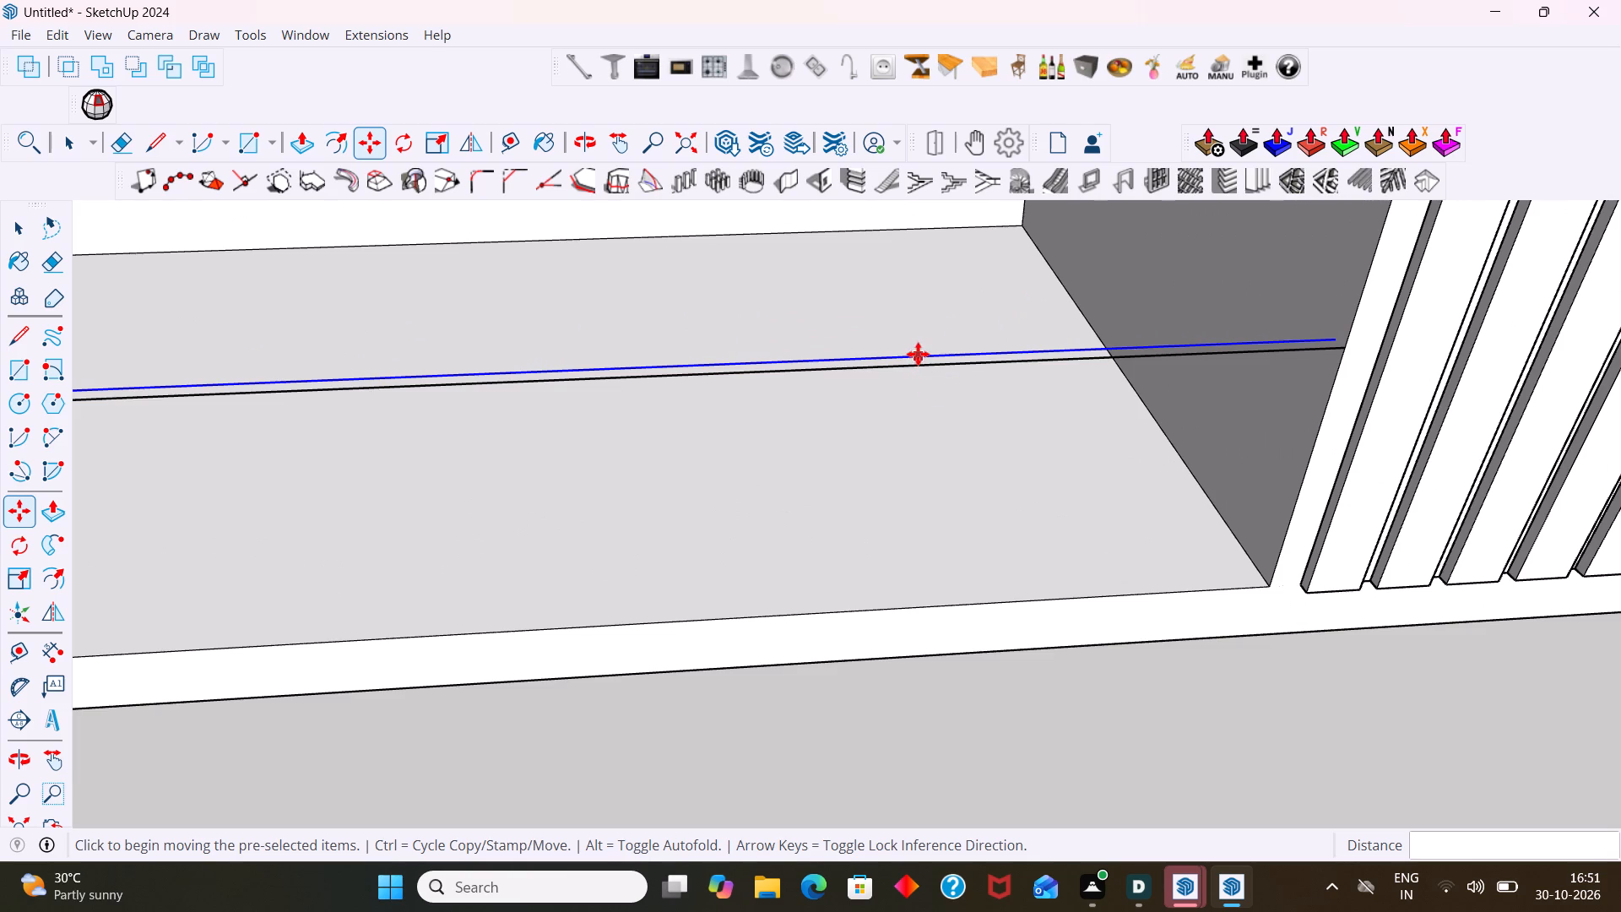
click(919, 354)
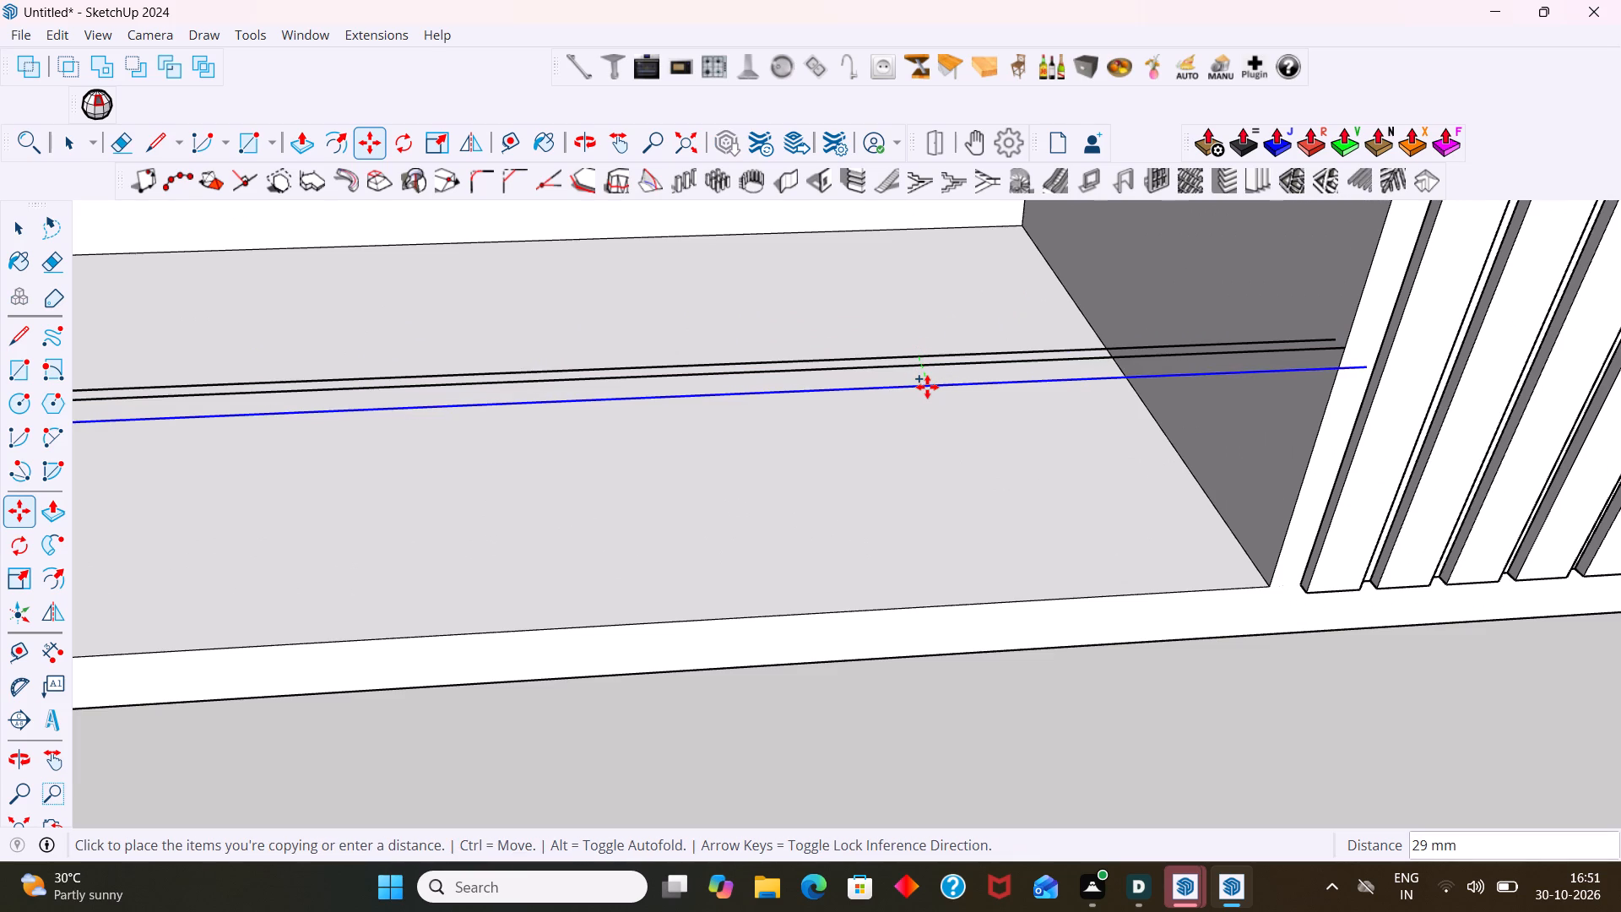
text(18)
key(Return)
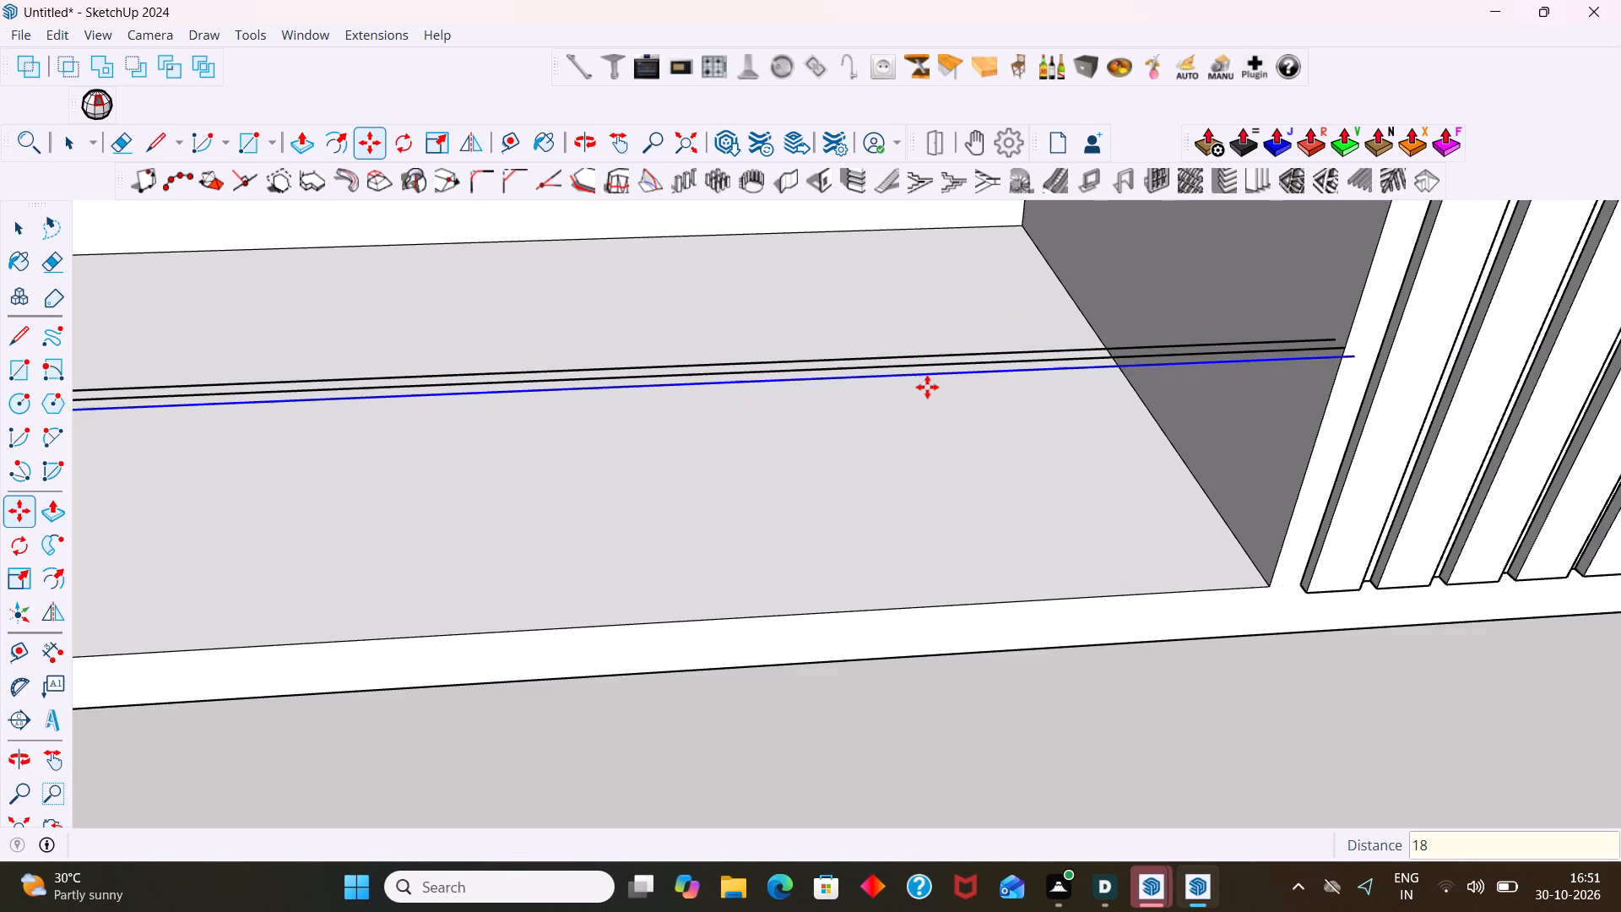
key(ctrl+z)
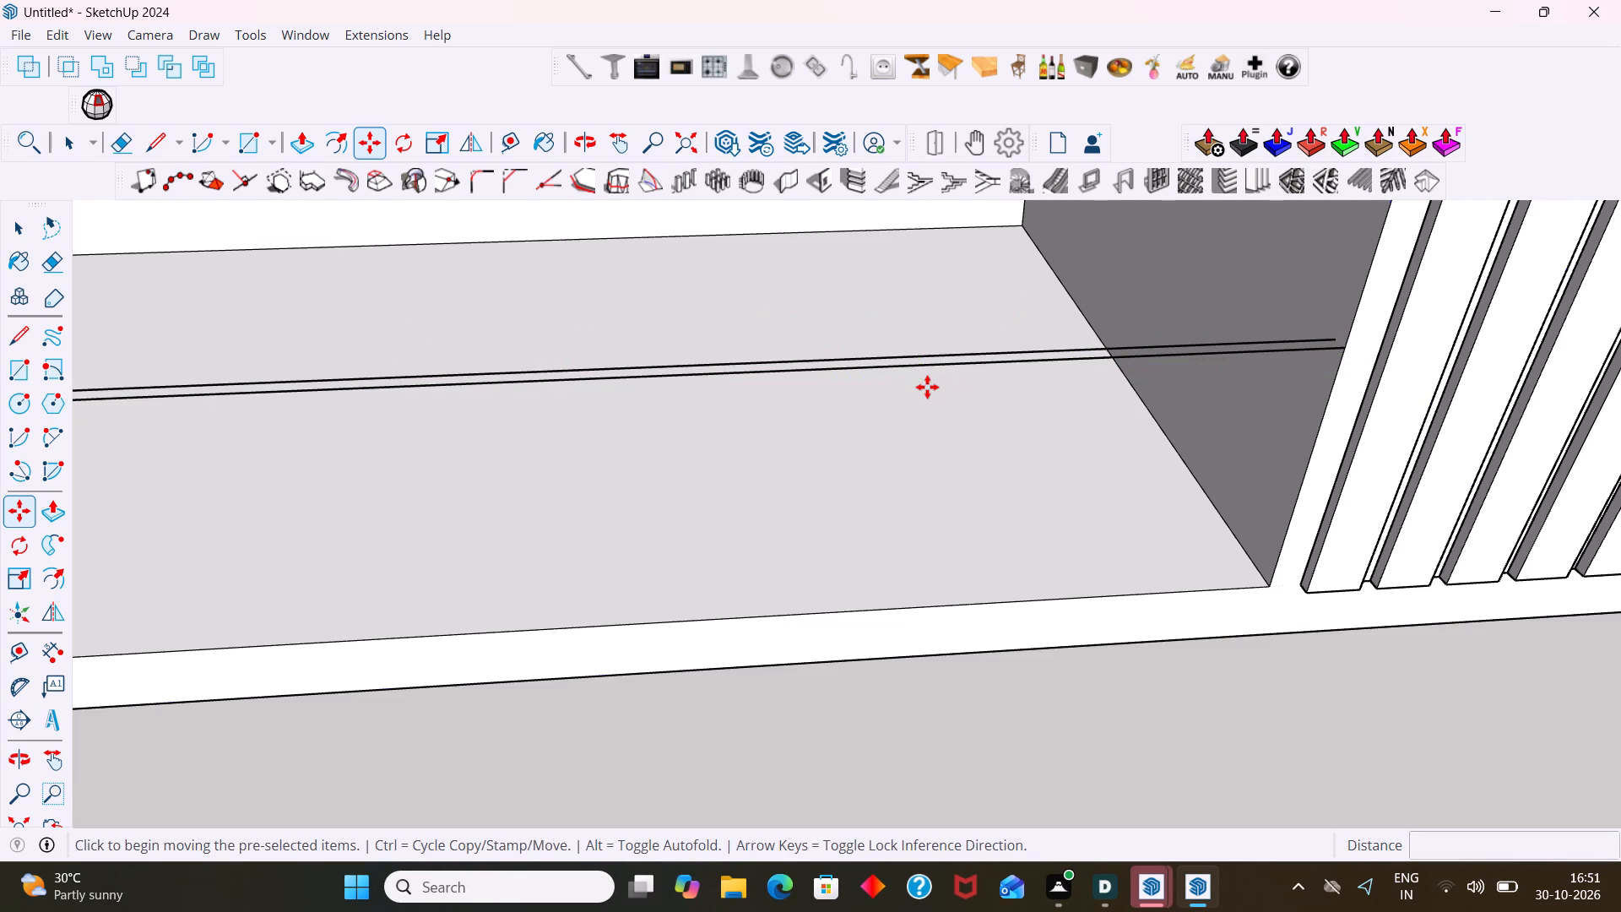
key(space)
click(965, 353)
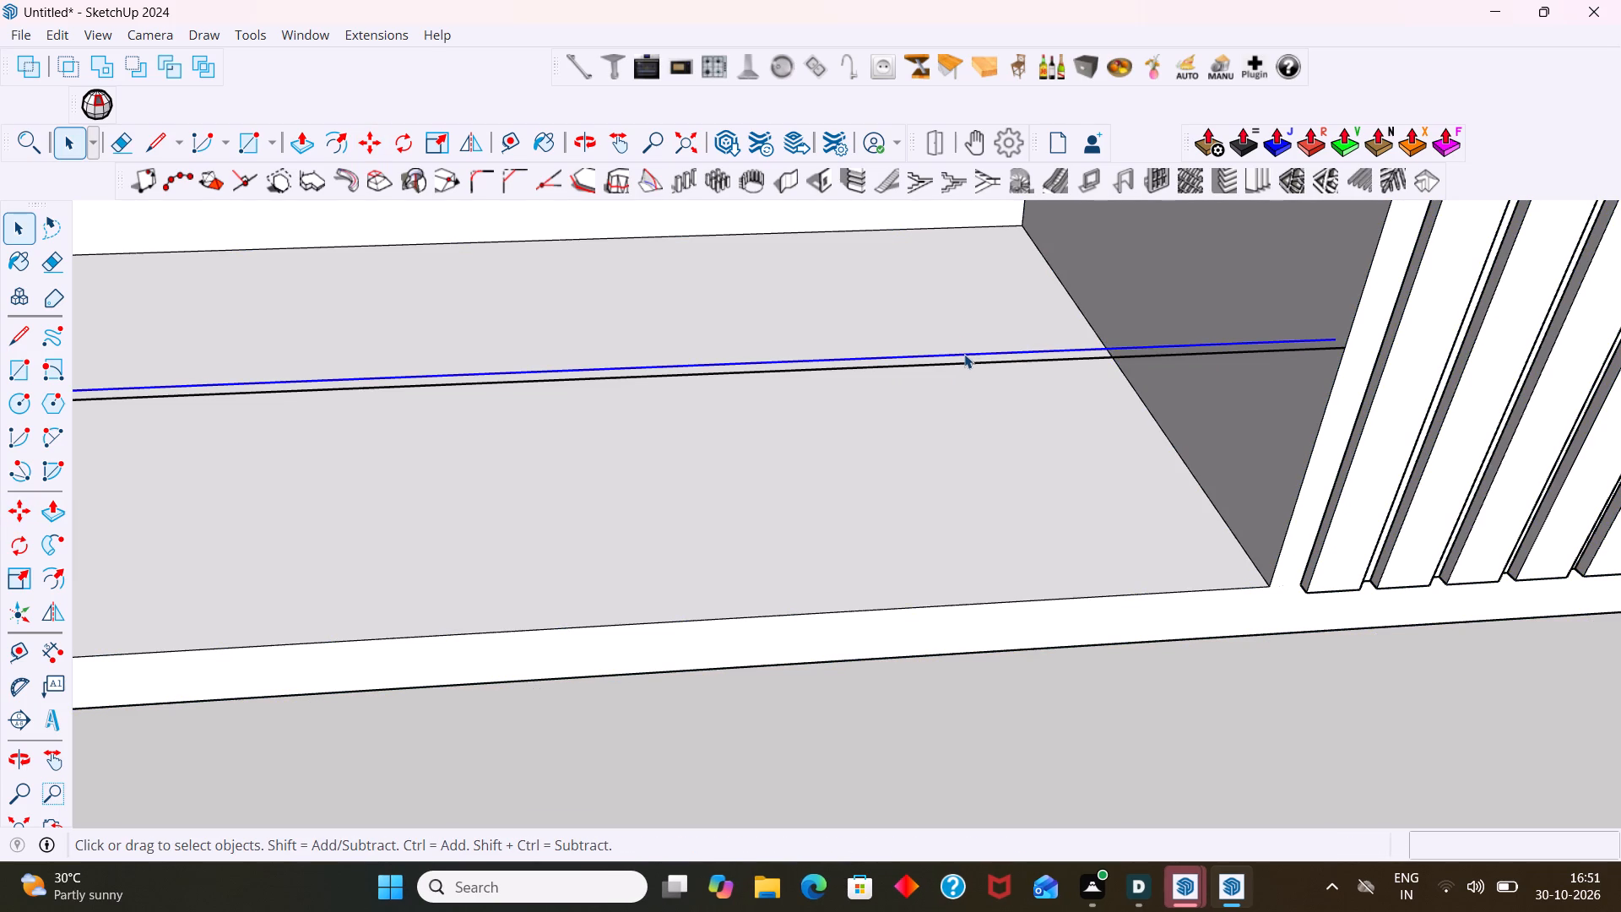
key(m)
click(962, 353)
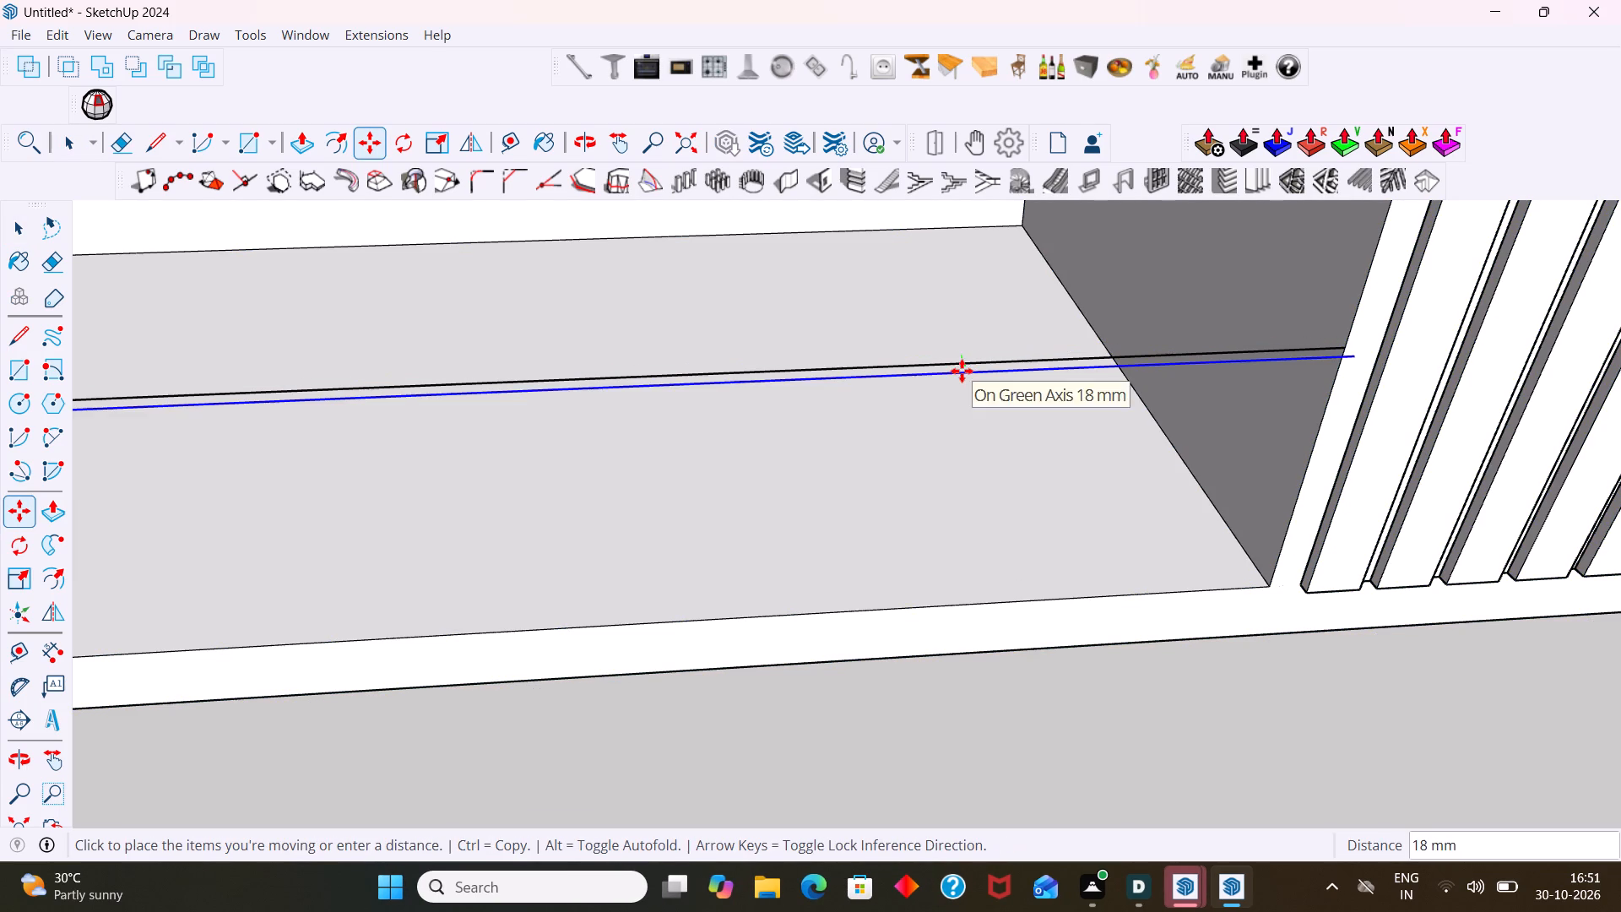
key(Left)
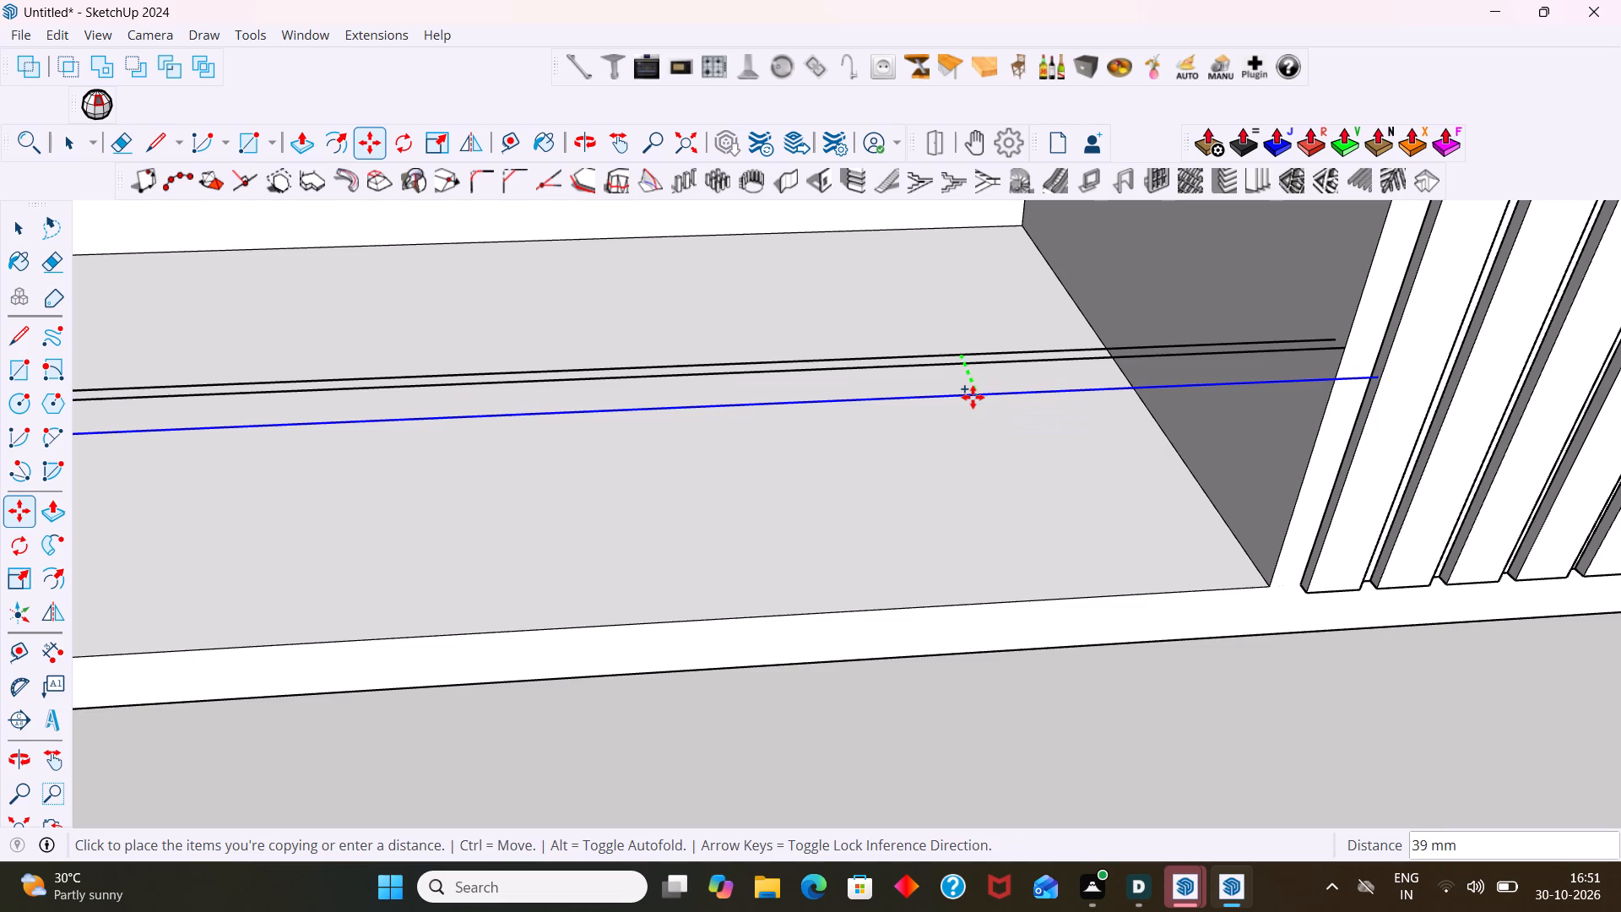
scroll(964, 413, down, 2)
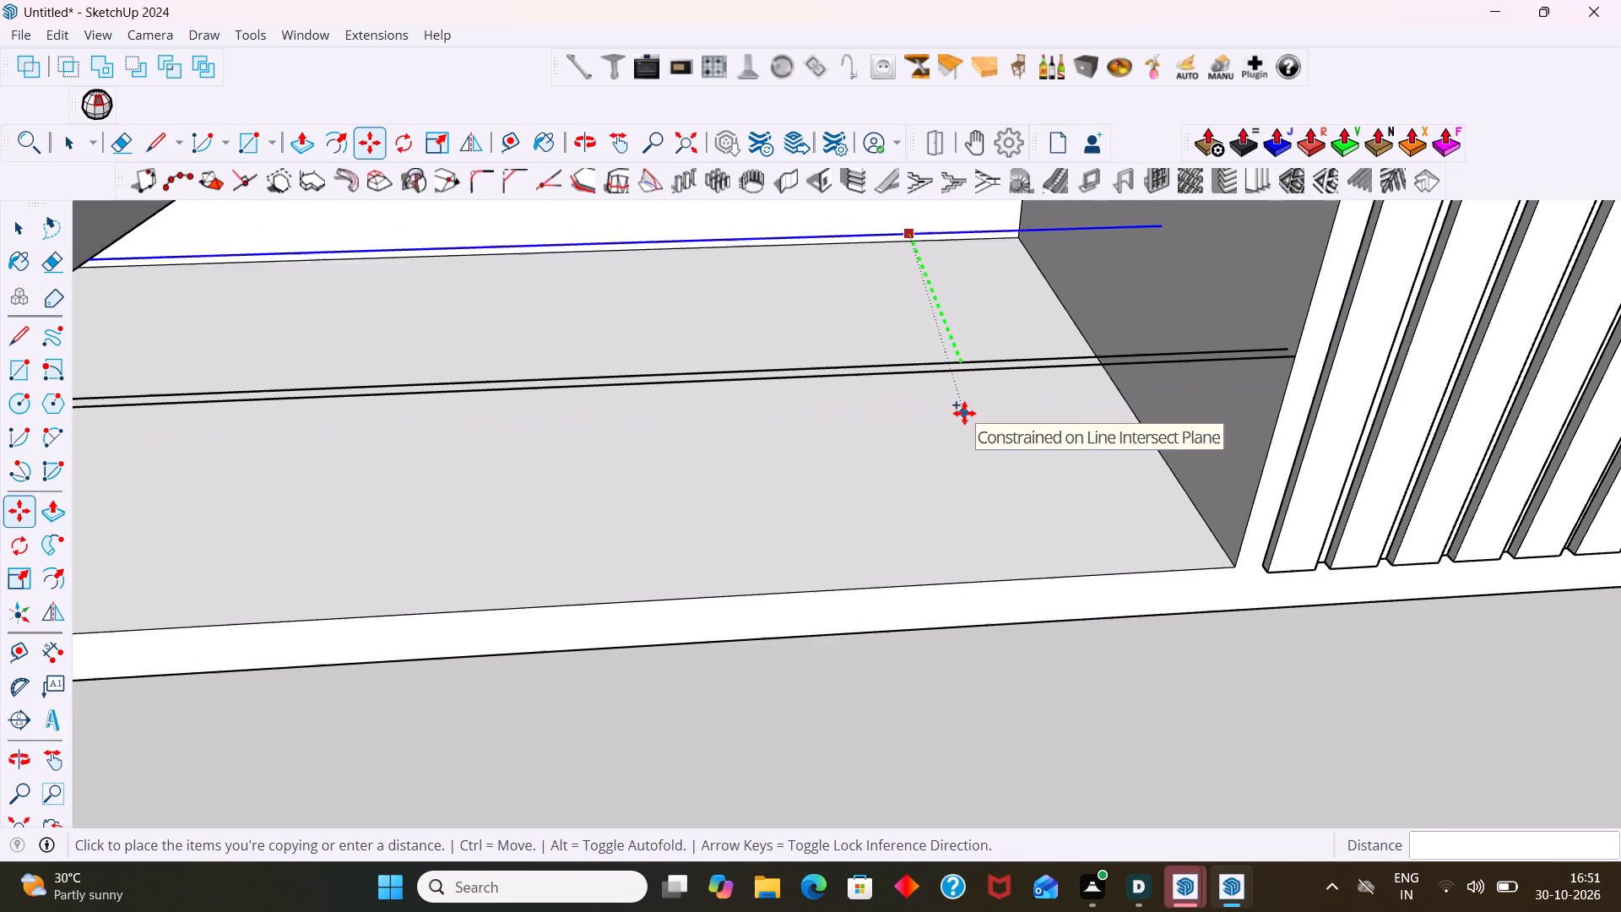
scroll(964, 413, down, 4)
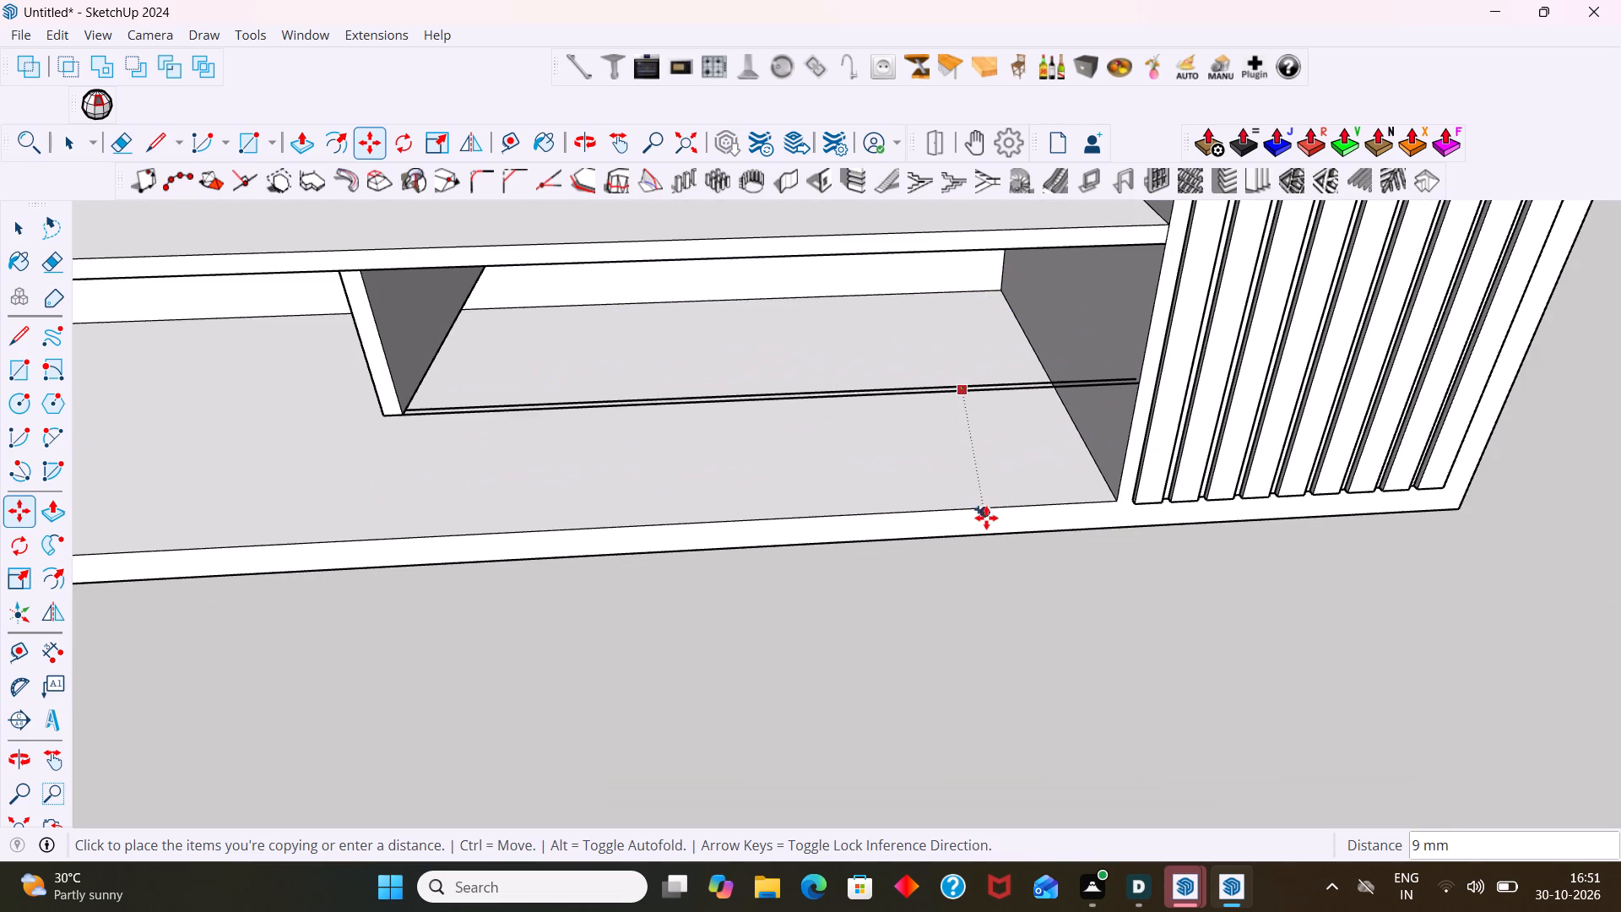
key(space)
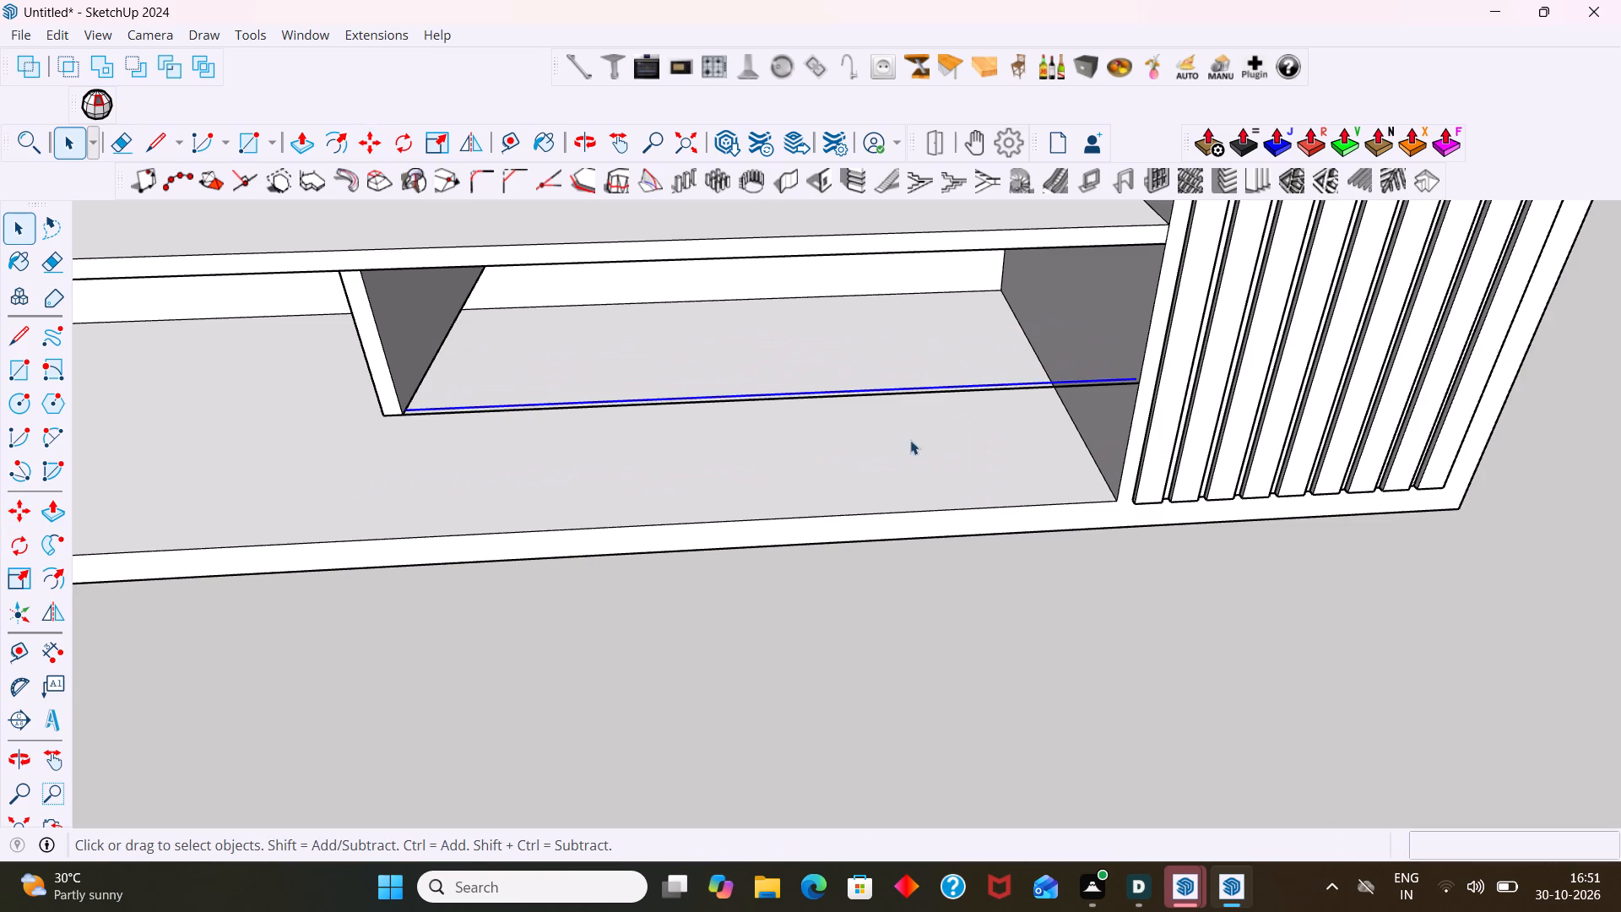
Draw a rectangle about 728 by 9 mm between the rear and front lines, from the divider to the right side panel.
scroll(874, 395, up, 5)
scroll(848, 399, down, 7)
middle_drag(855, 398, 875, 434)
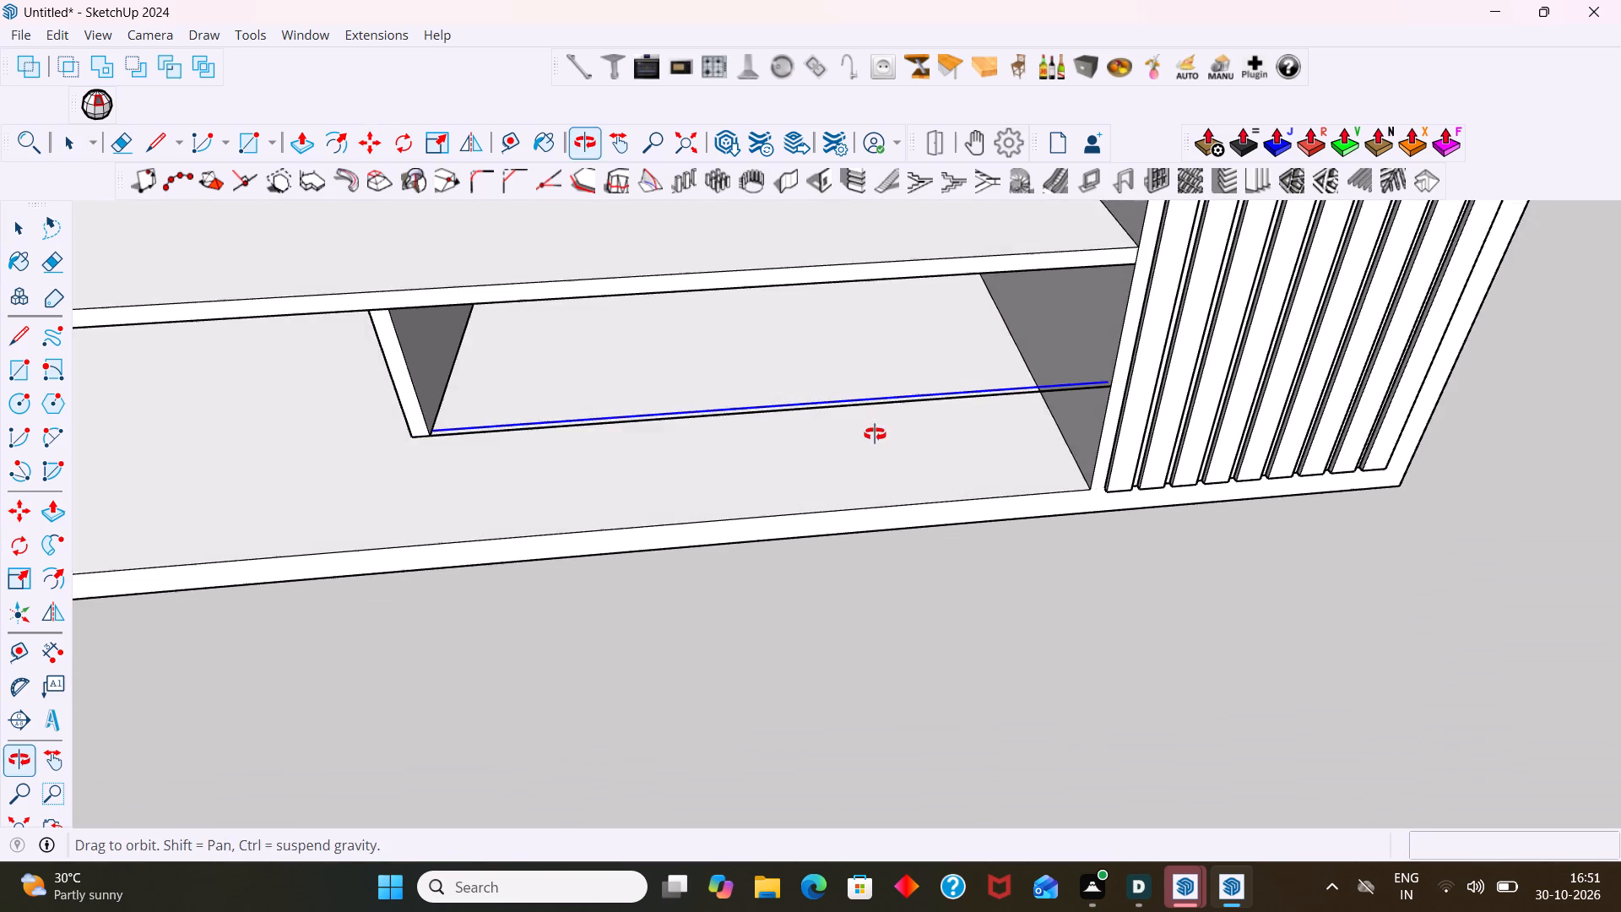
middle_drag(875, 434, 878, 440)
scroll(848, 421, up, 2)
middle_drag(888, 423, 883, 505)
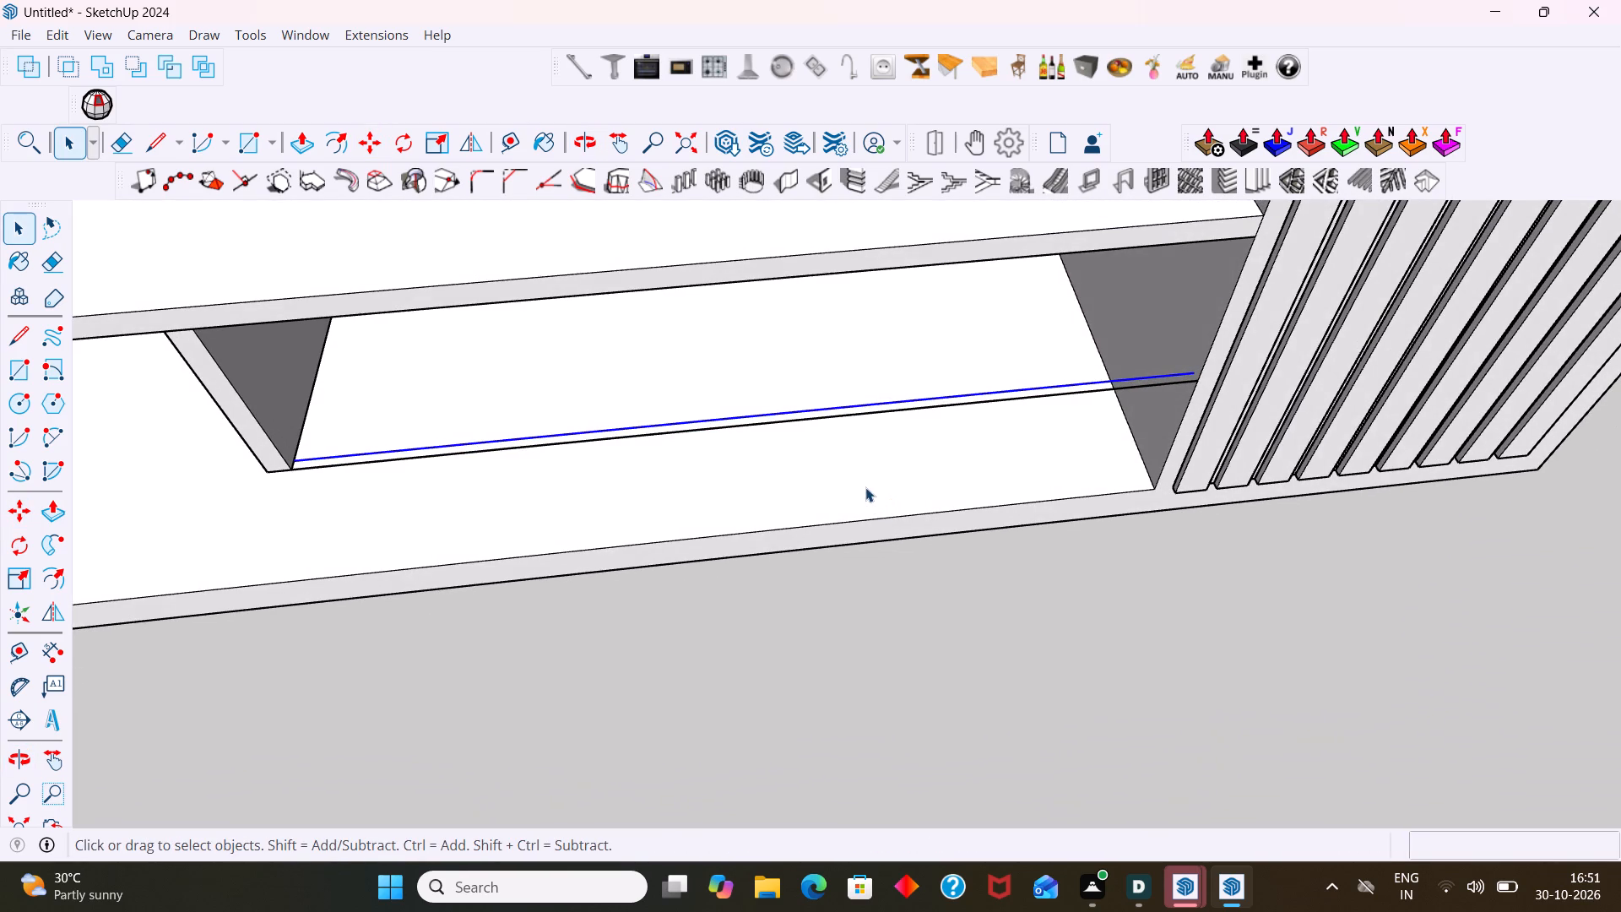
key(r)
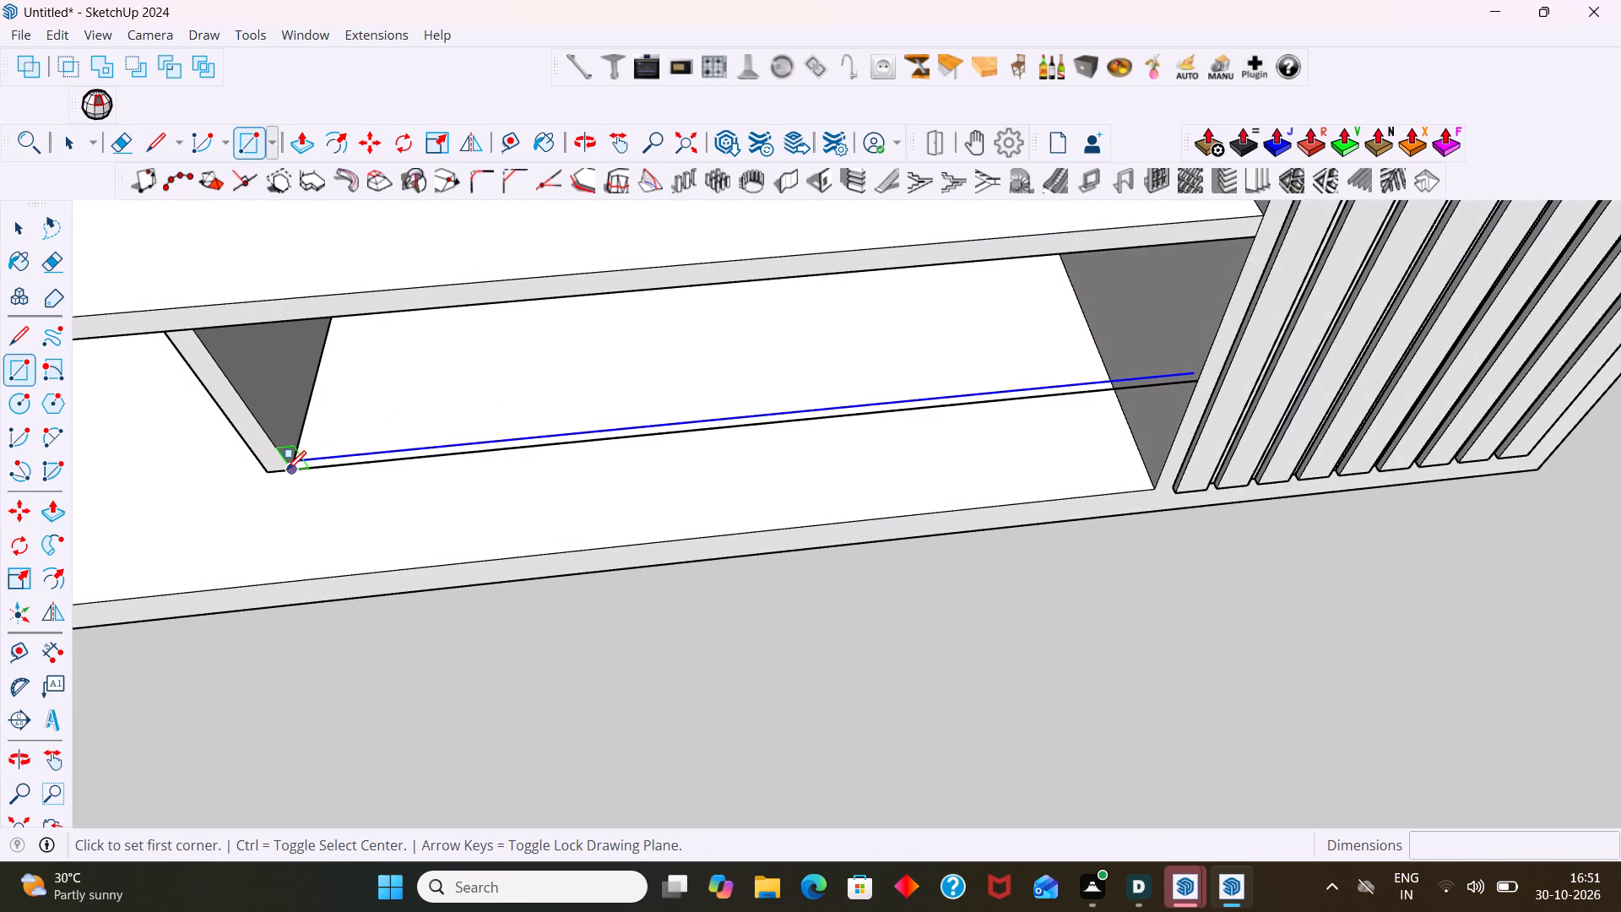
scroll(296, 463, up, 10)
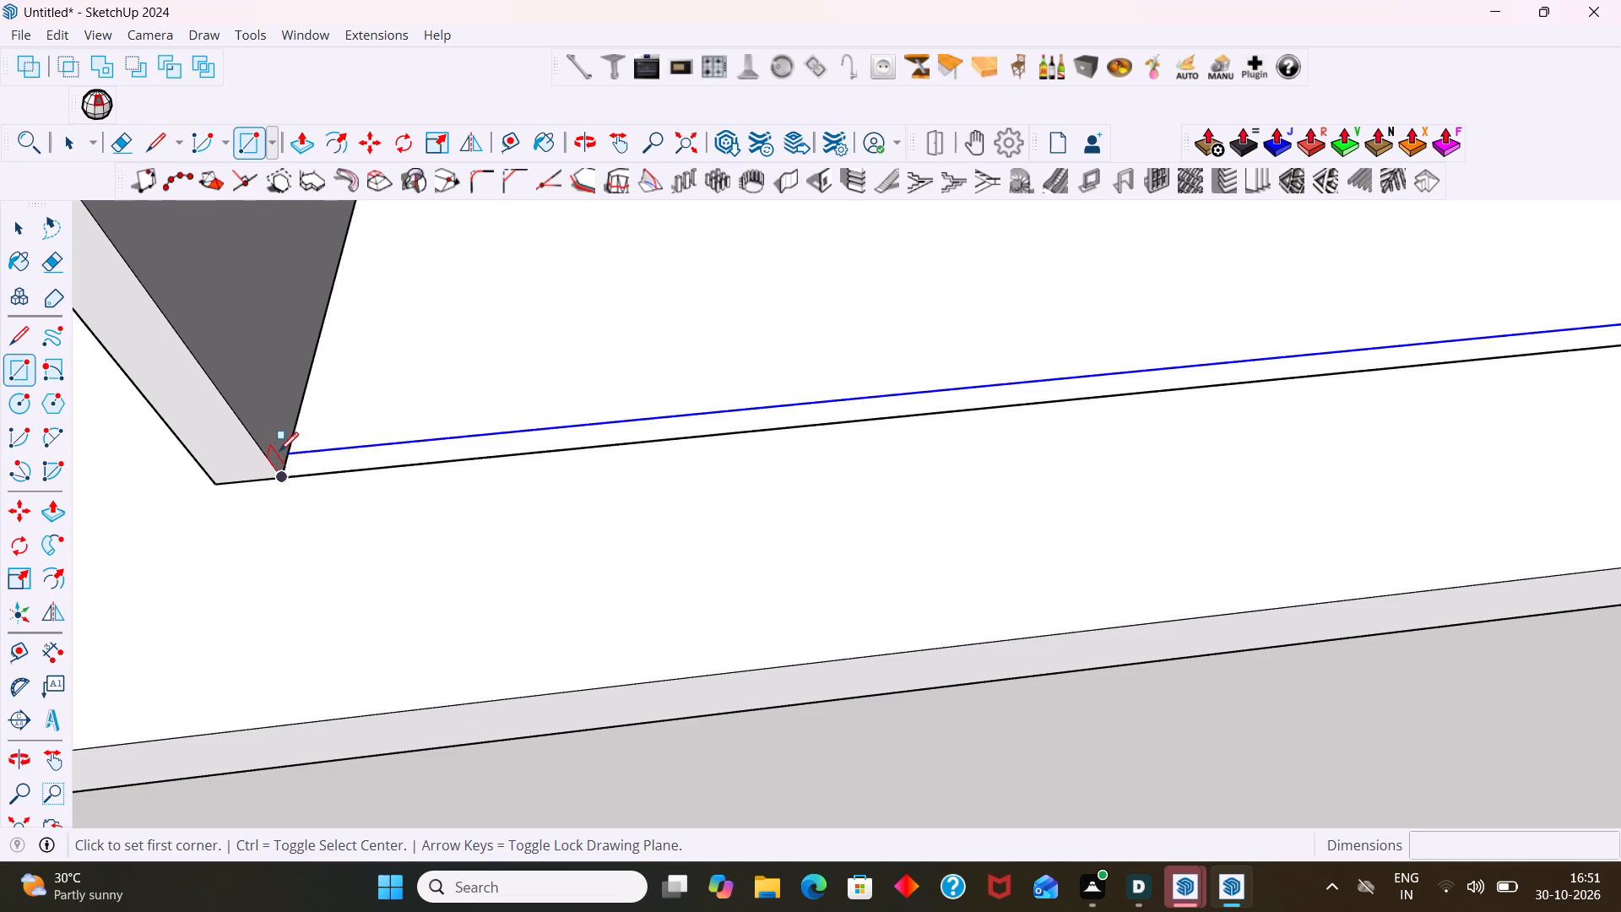
click(290, 451)
scroll(373, 480, down, 2)
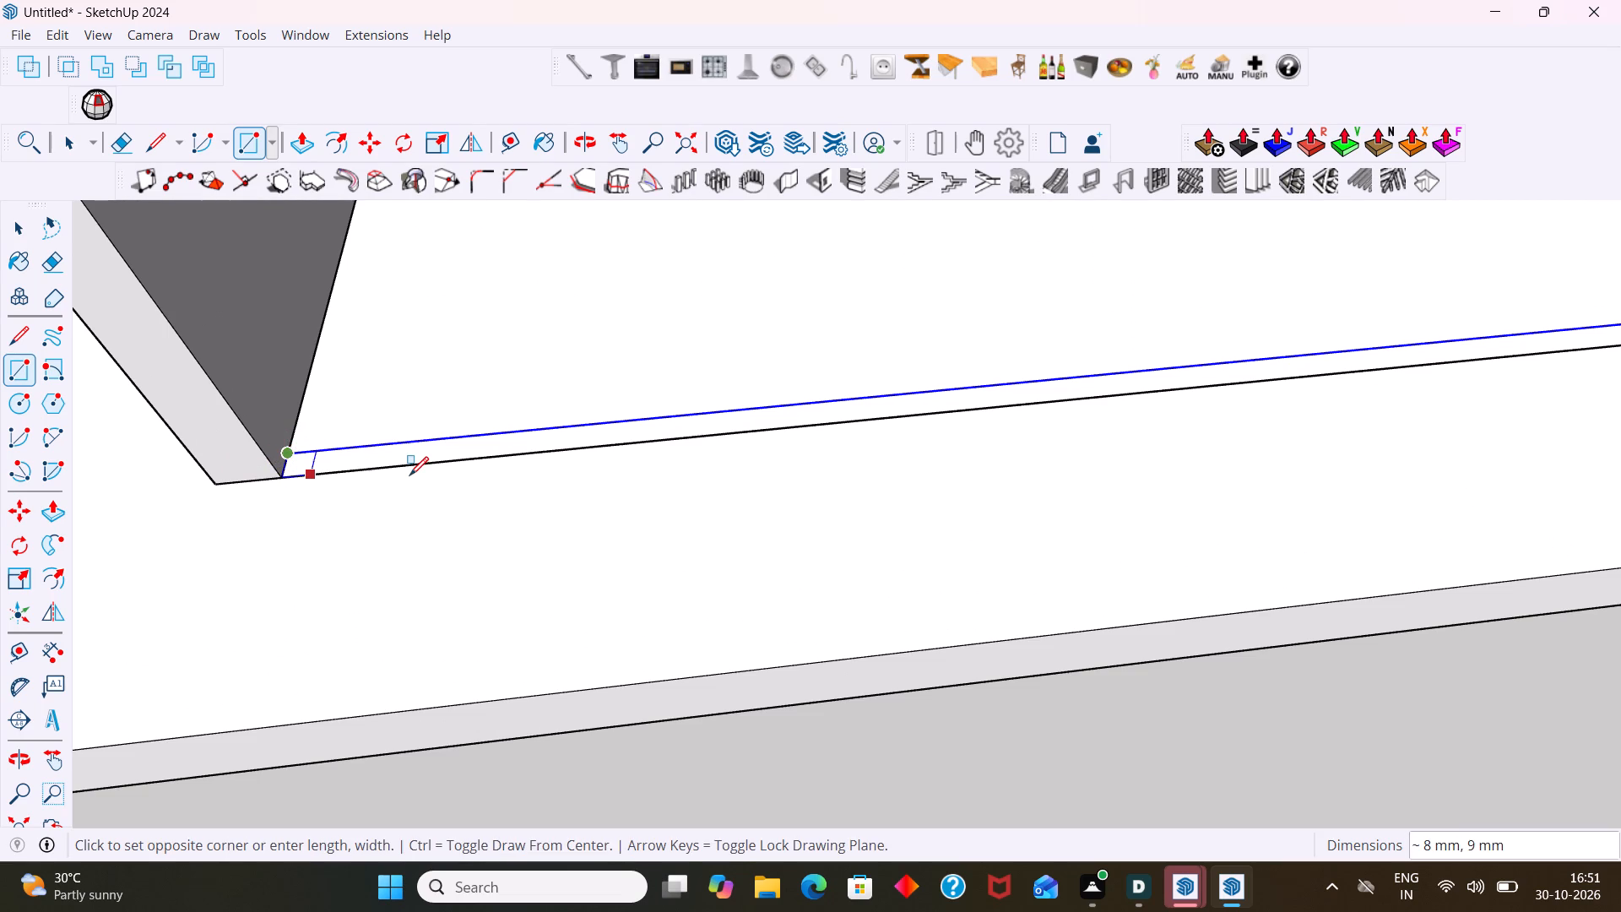
scroll(409, 475, down, 7)
shift+middle_drag(450, 465, 138, 419)
scroll(1004, 372, up, 2)
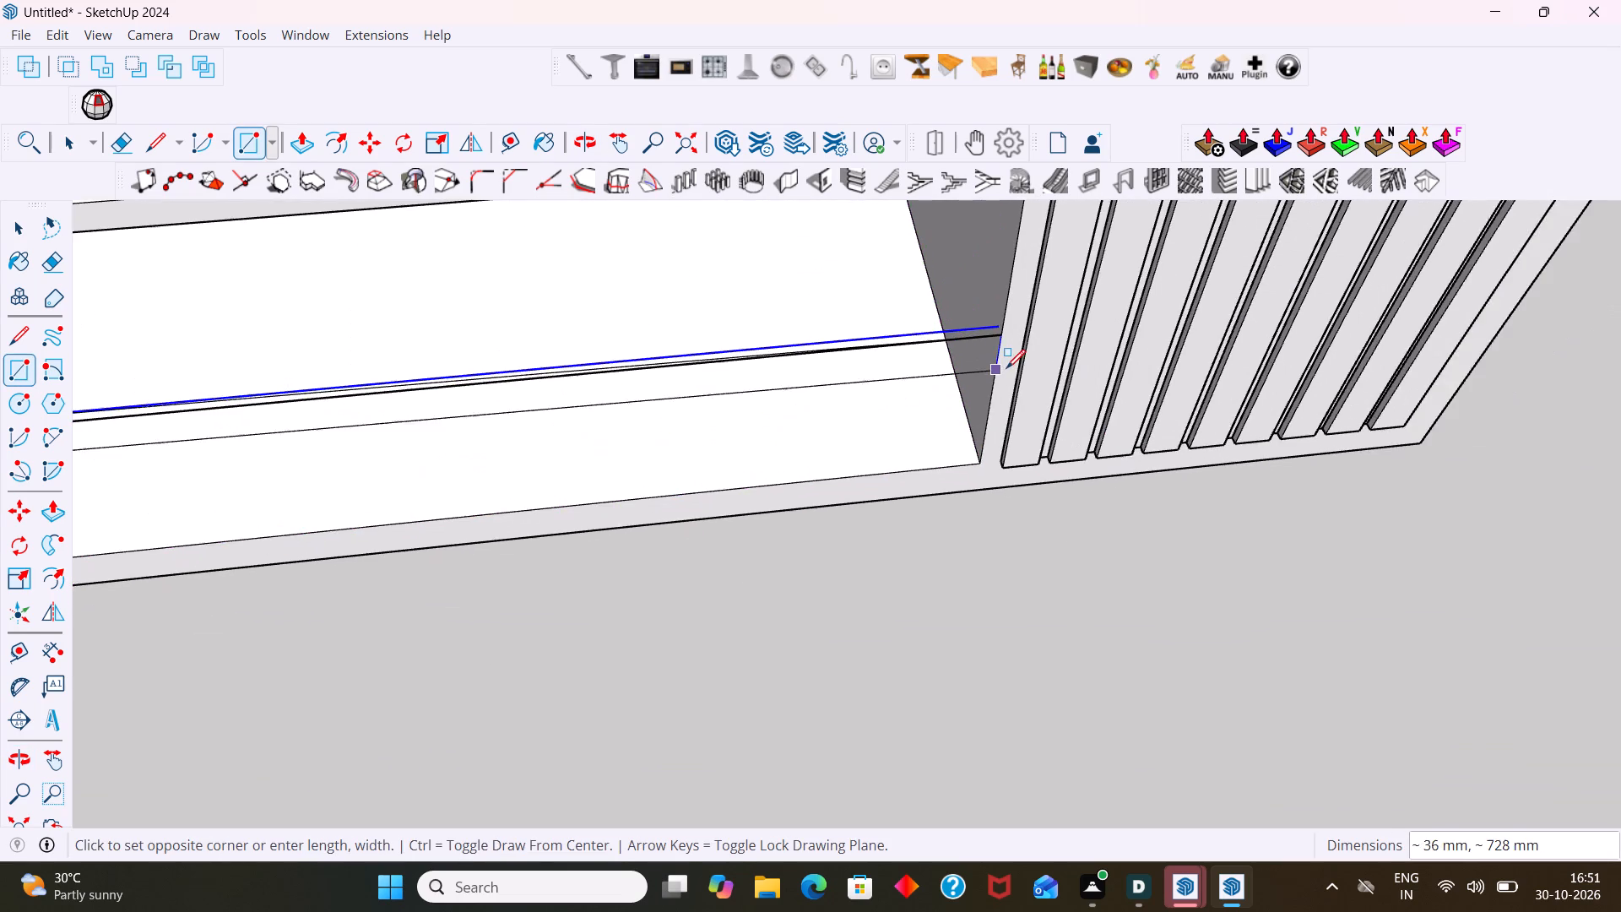
scroll(1006, 368, up, 8)
click(1003, 308)
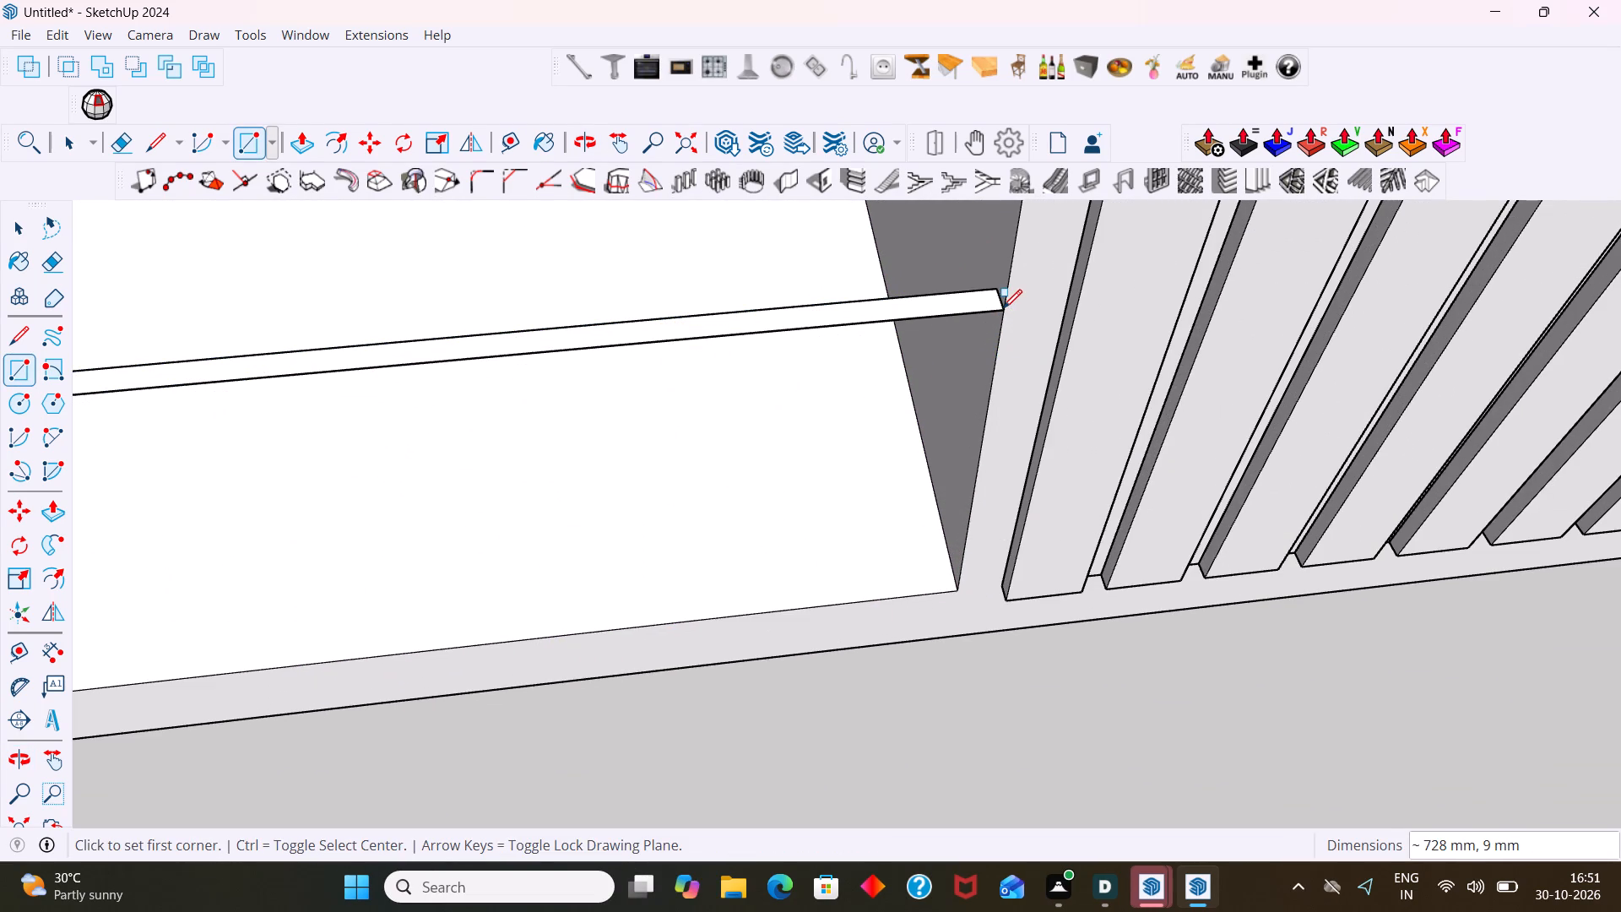
Group the 728 by 9 mm rectangle between the divider and the right side panel.
key(space)
scroll(972, 342, down, 10)
shift+middle_drag(947, 364, 1254, 374)
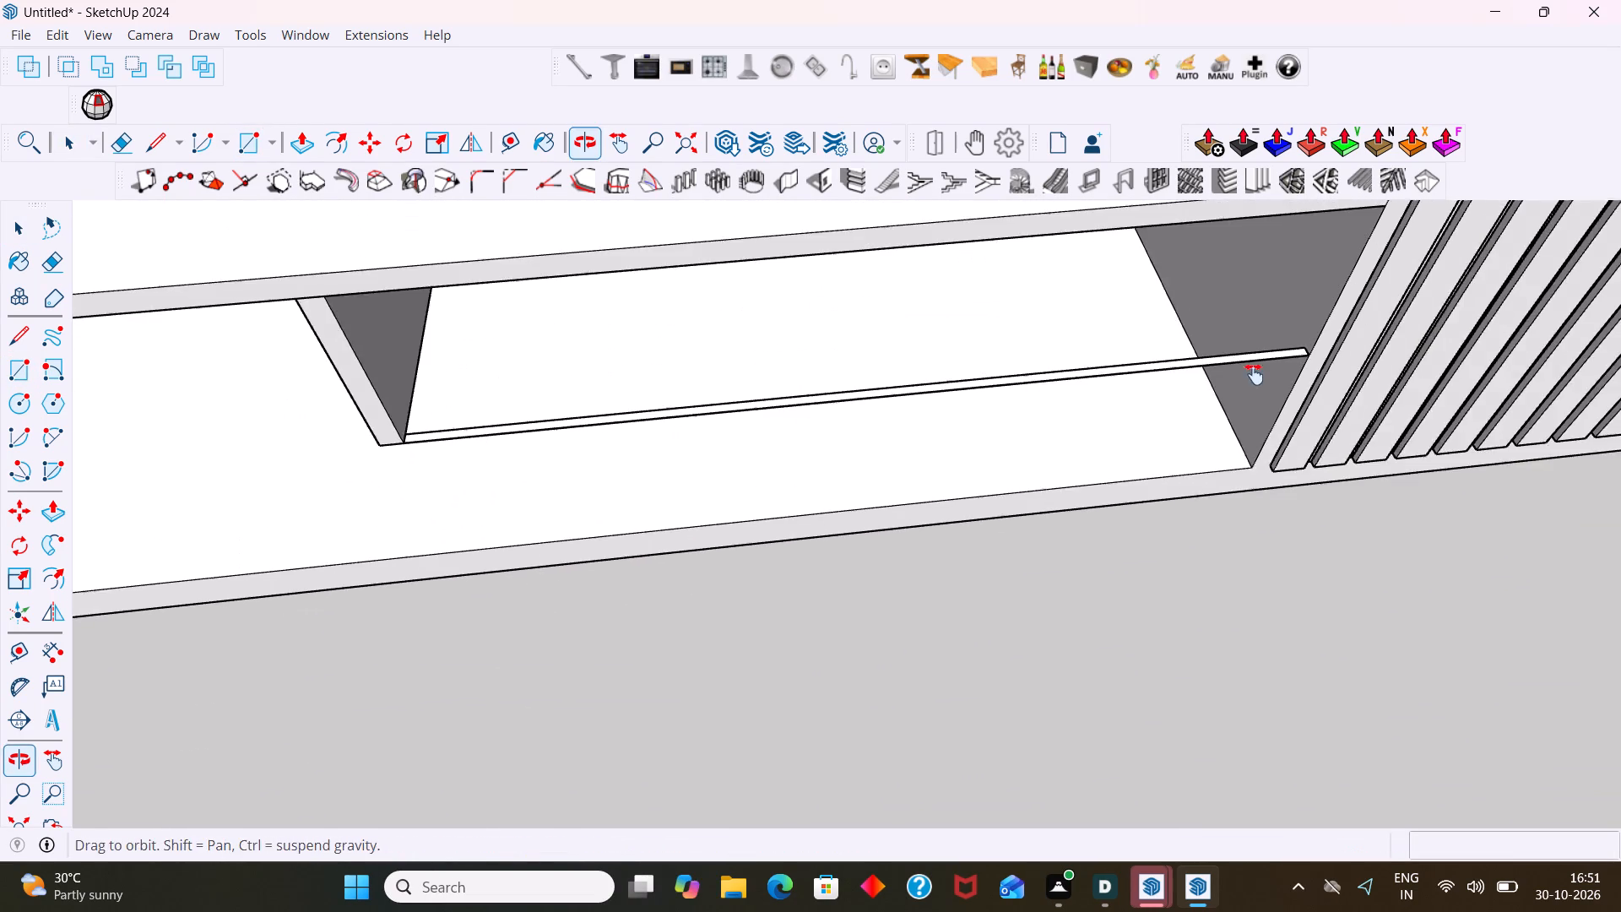
shift+middle_drag(1254, 374, 1255, 372)
scroll(1038, 379, up, 6)
click(1034, 379)
double_click(1034, 379)
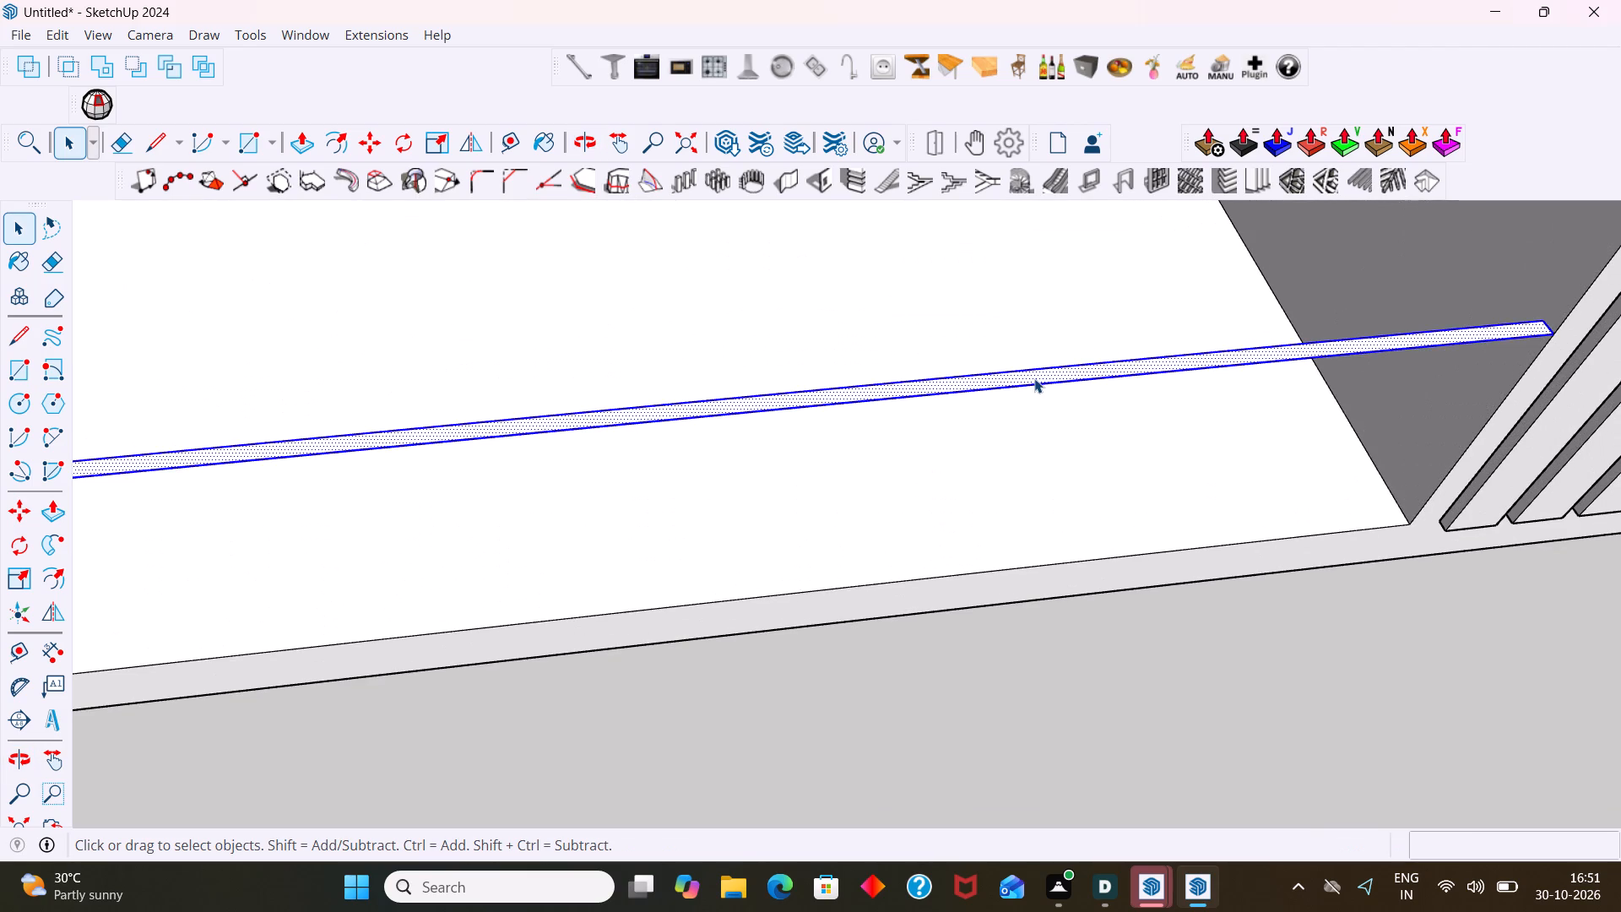
scroll(1033, 378, down, 7)
scroll(1019, 384, up, 3)
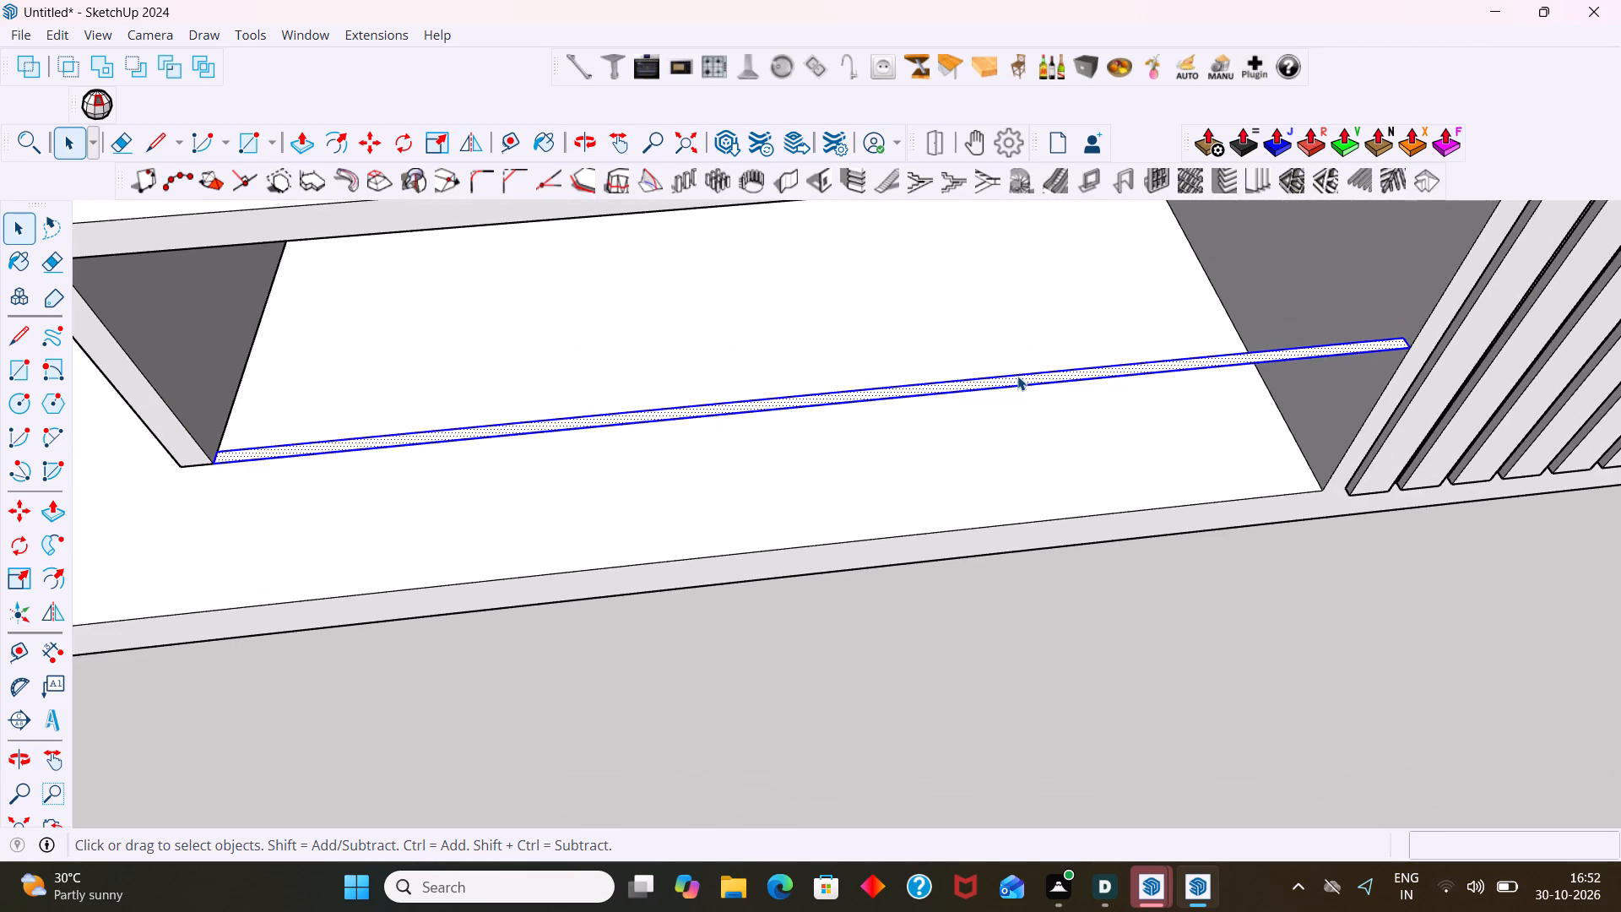
right_click(1018, 375)
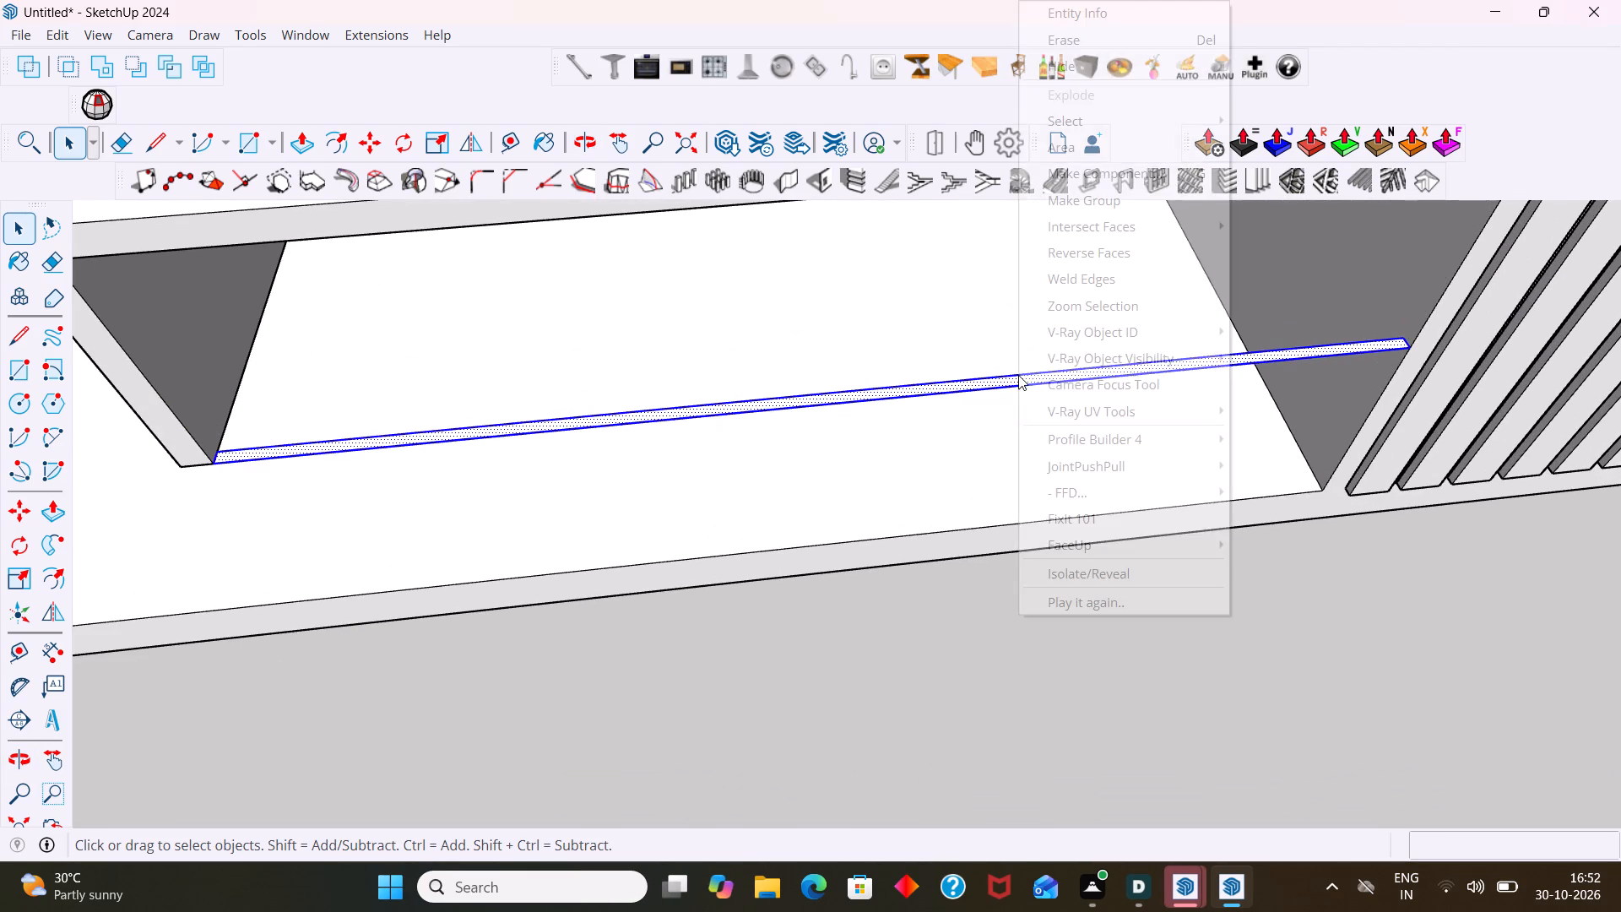
click(1093, 205)
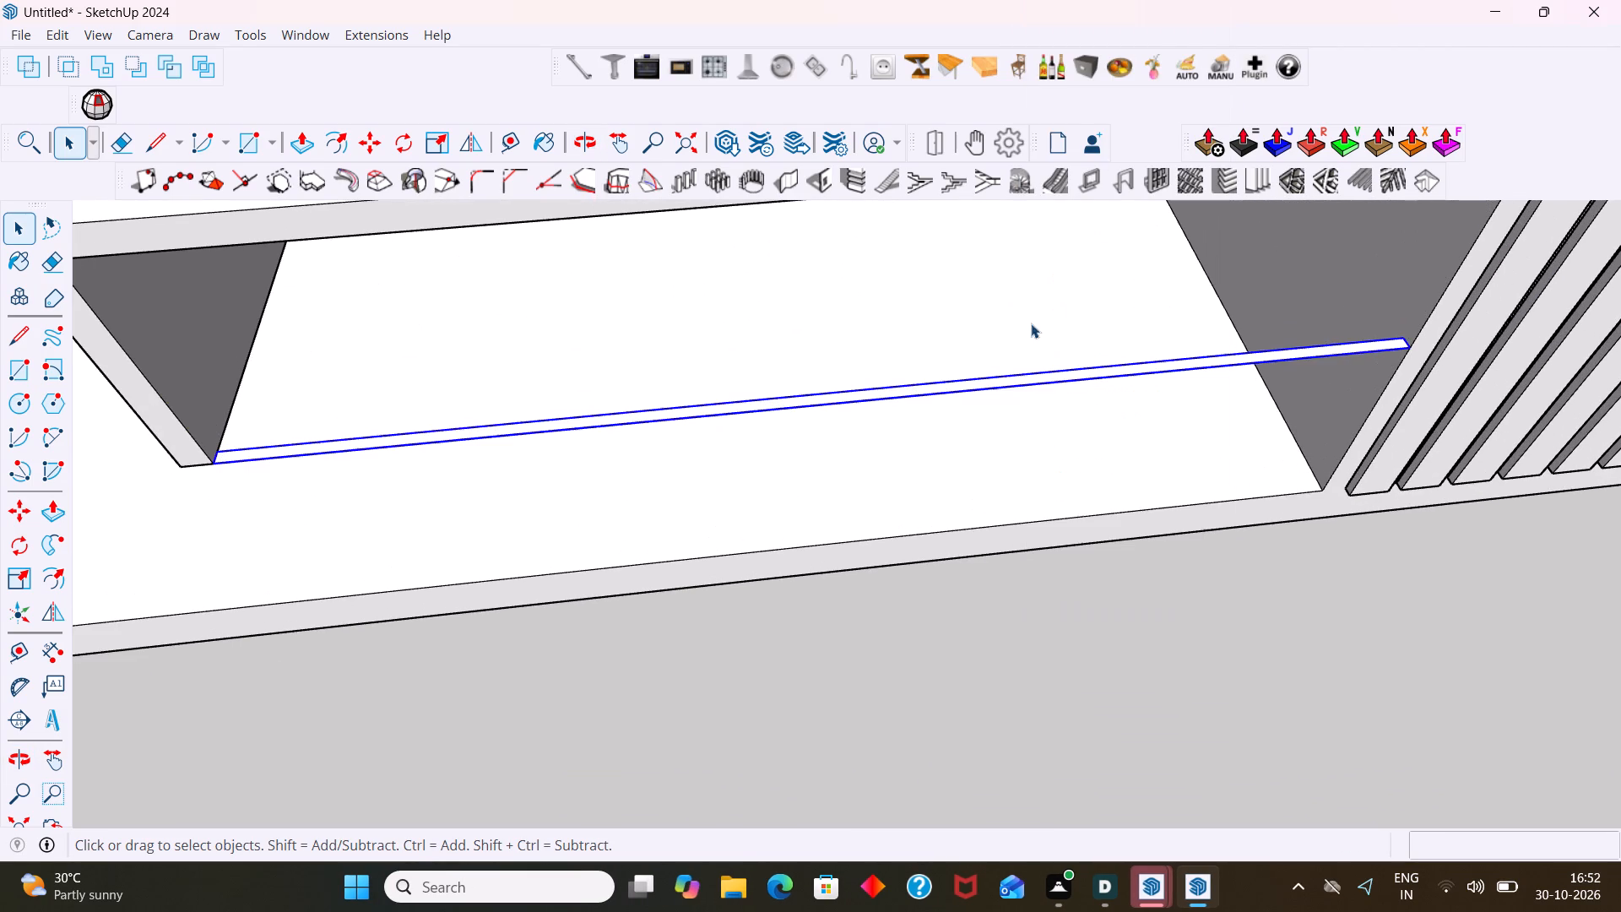
Inside the new group, push/pull the rectangle 9 mm downward to give the shelf strip its thickness.
triple_click(987, 384)
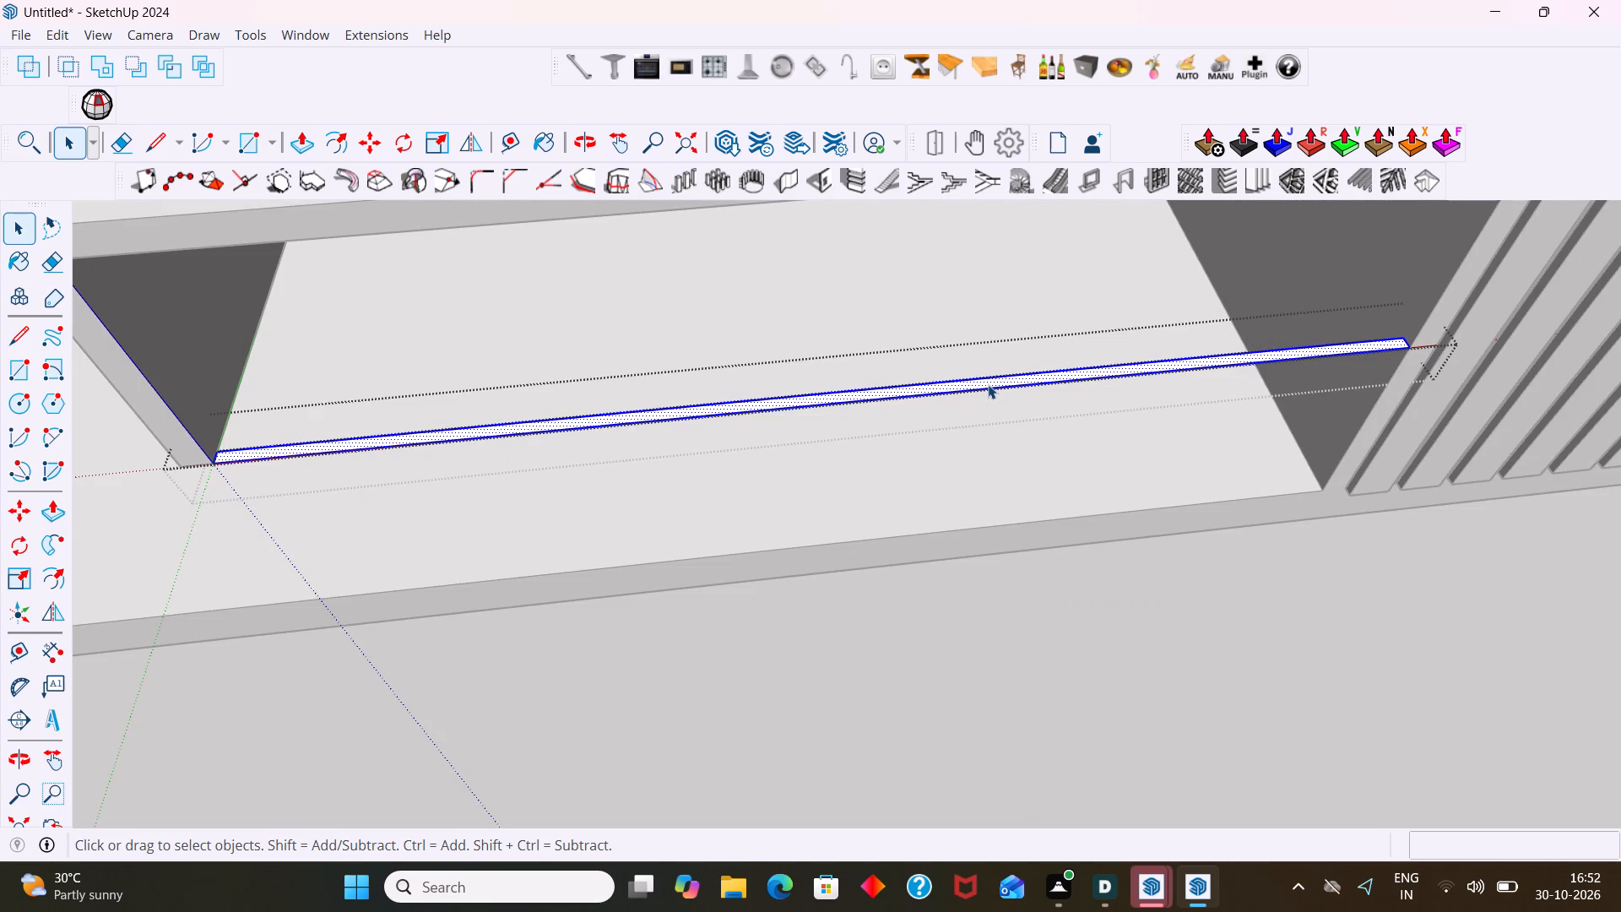
key(p)
click(988, 384)
middle_drag(998, 404, 948, 278)
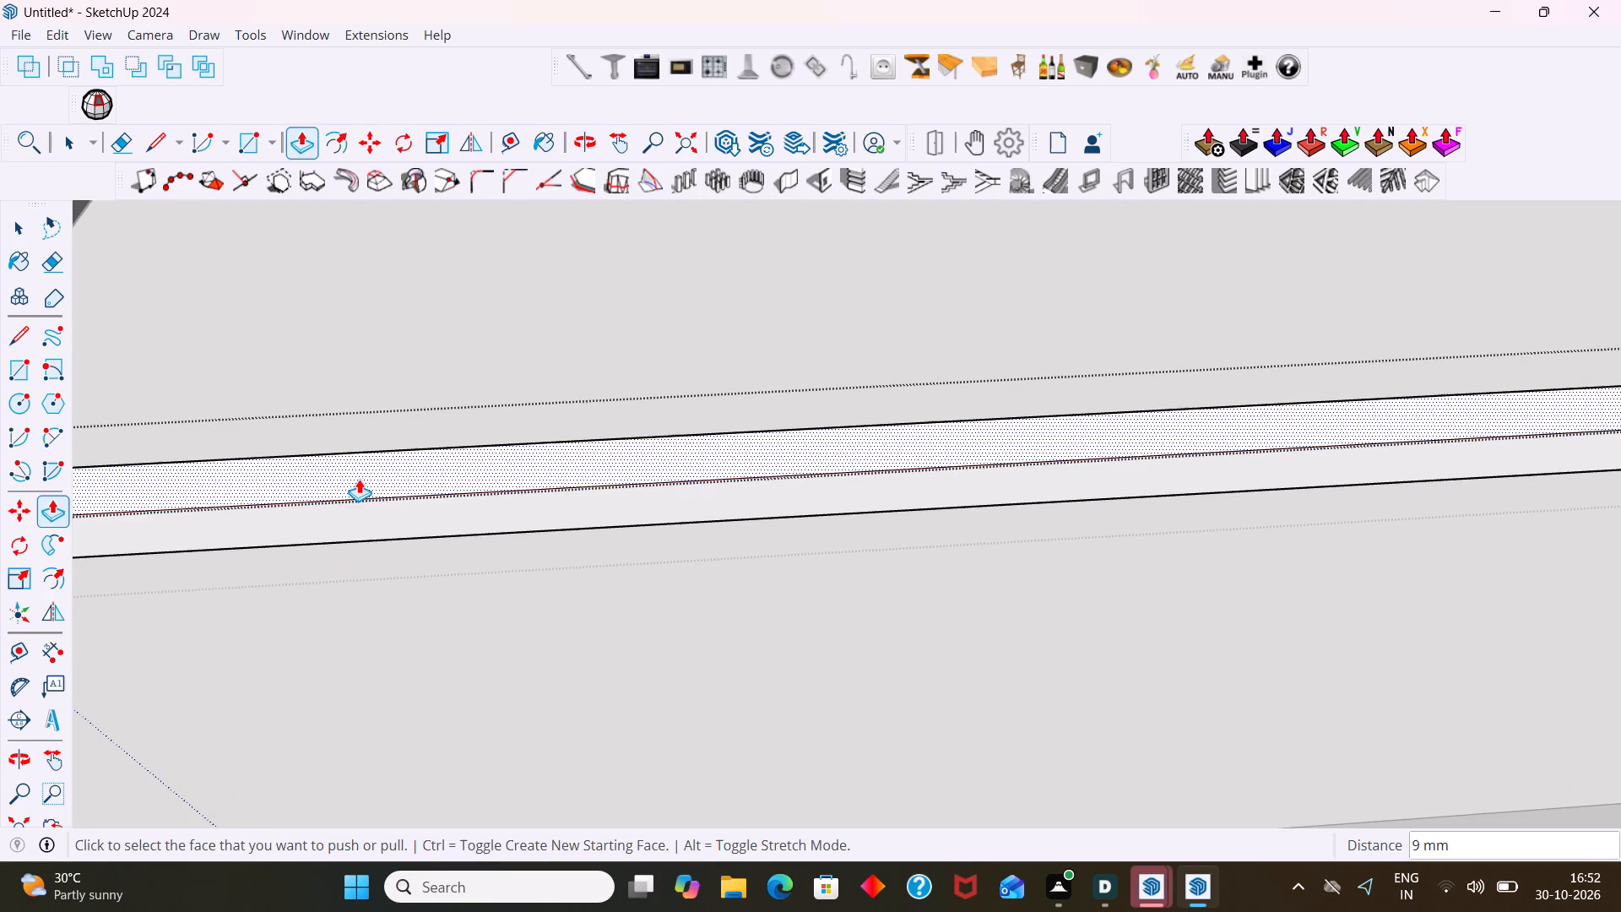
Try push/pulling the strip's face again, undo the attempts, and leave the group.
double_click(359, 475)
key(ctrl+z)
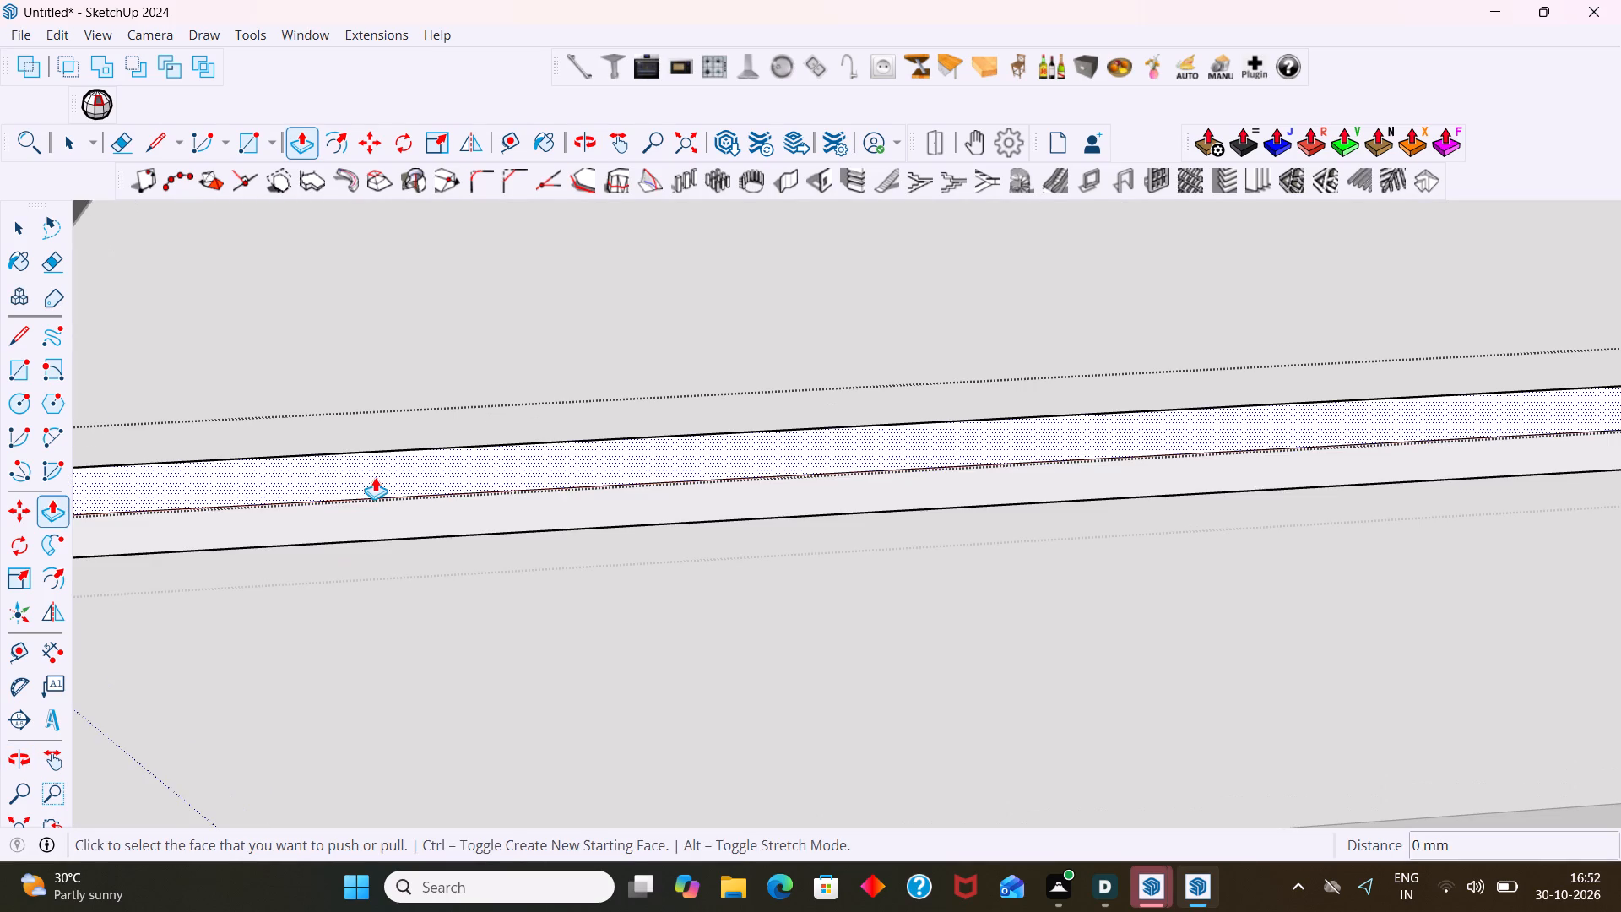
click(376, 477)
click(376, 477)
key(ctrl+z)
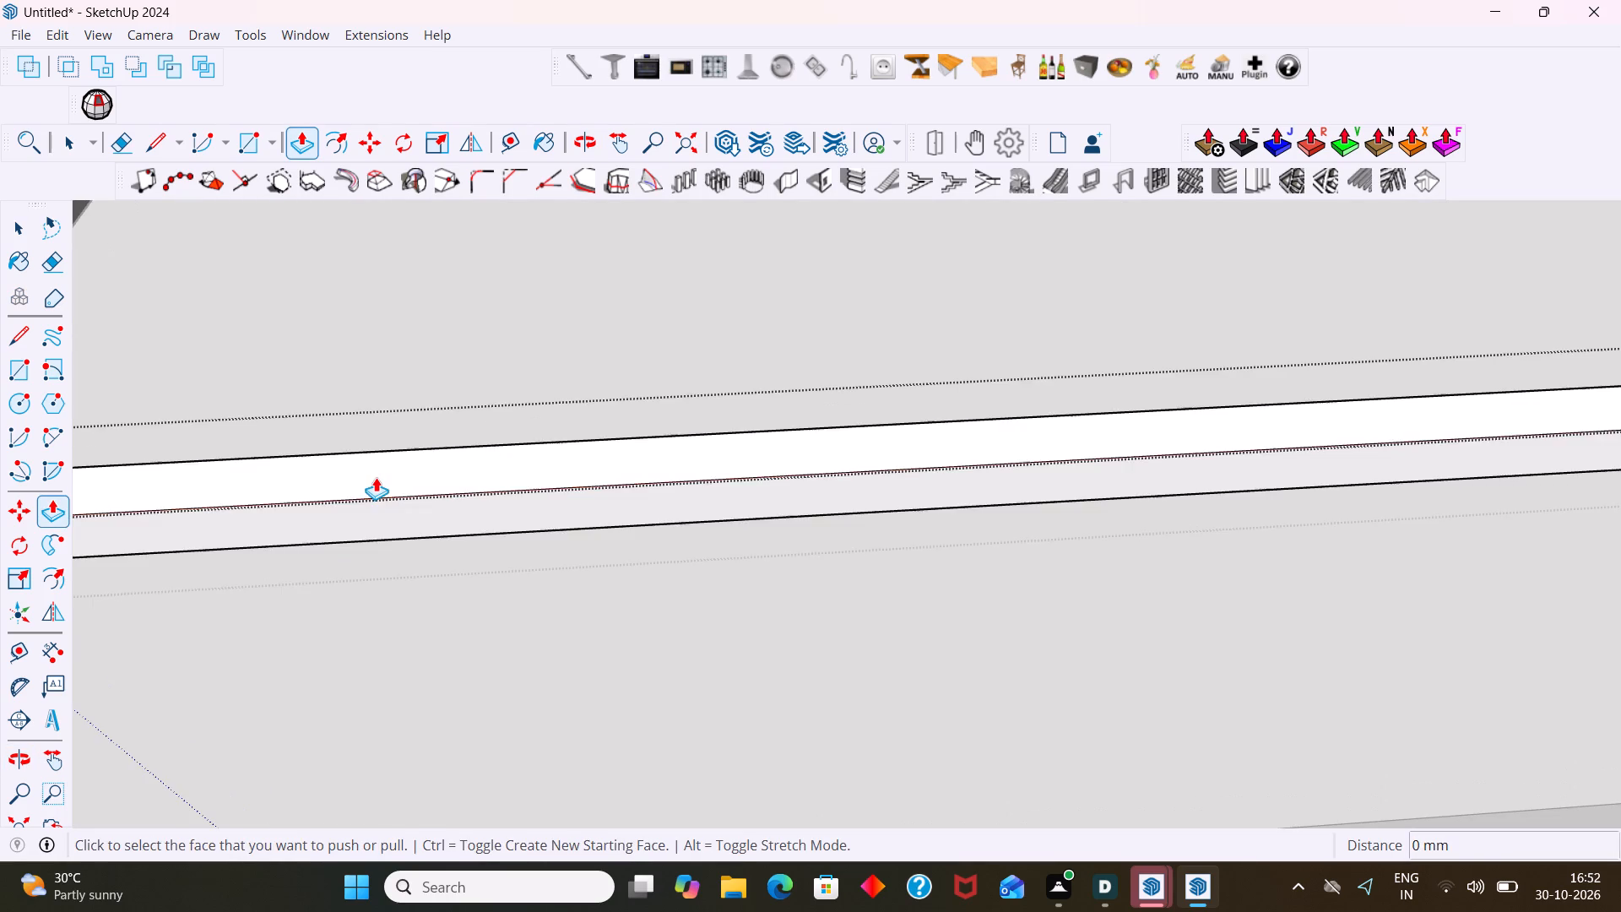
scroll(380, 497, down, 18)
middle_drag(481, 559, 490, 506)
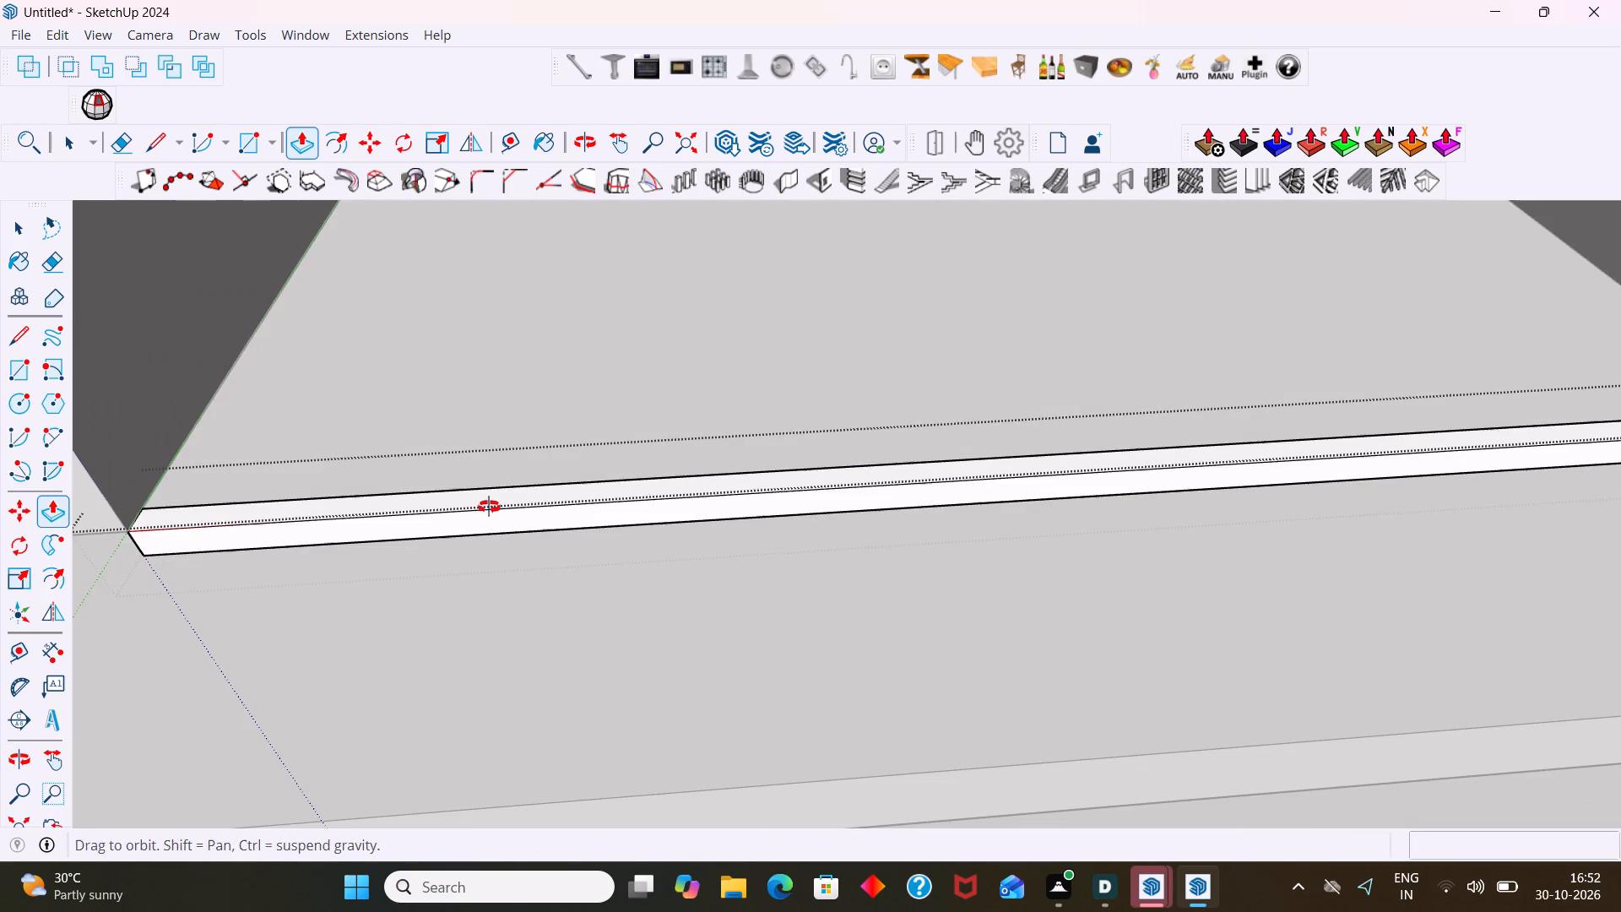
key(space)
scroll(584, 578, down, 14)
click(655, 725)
Extend the strip's left end face about 745 mm under the divider to the compartment's left side panel.
scroll(536, 505, up, 2)
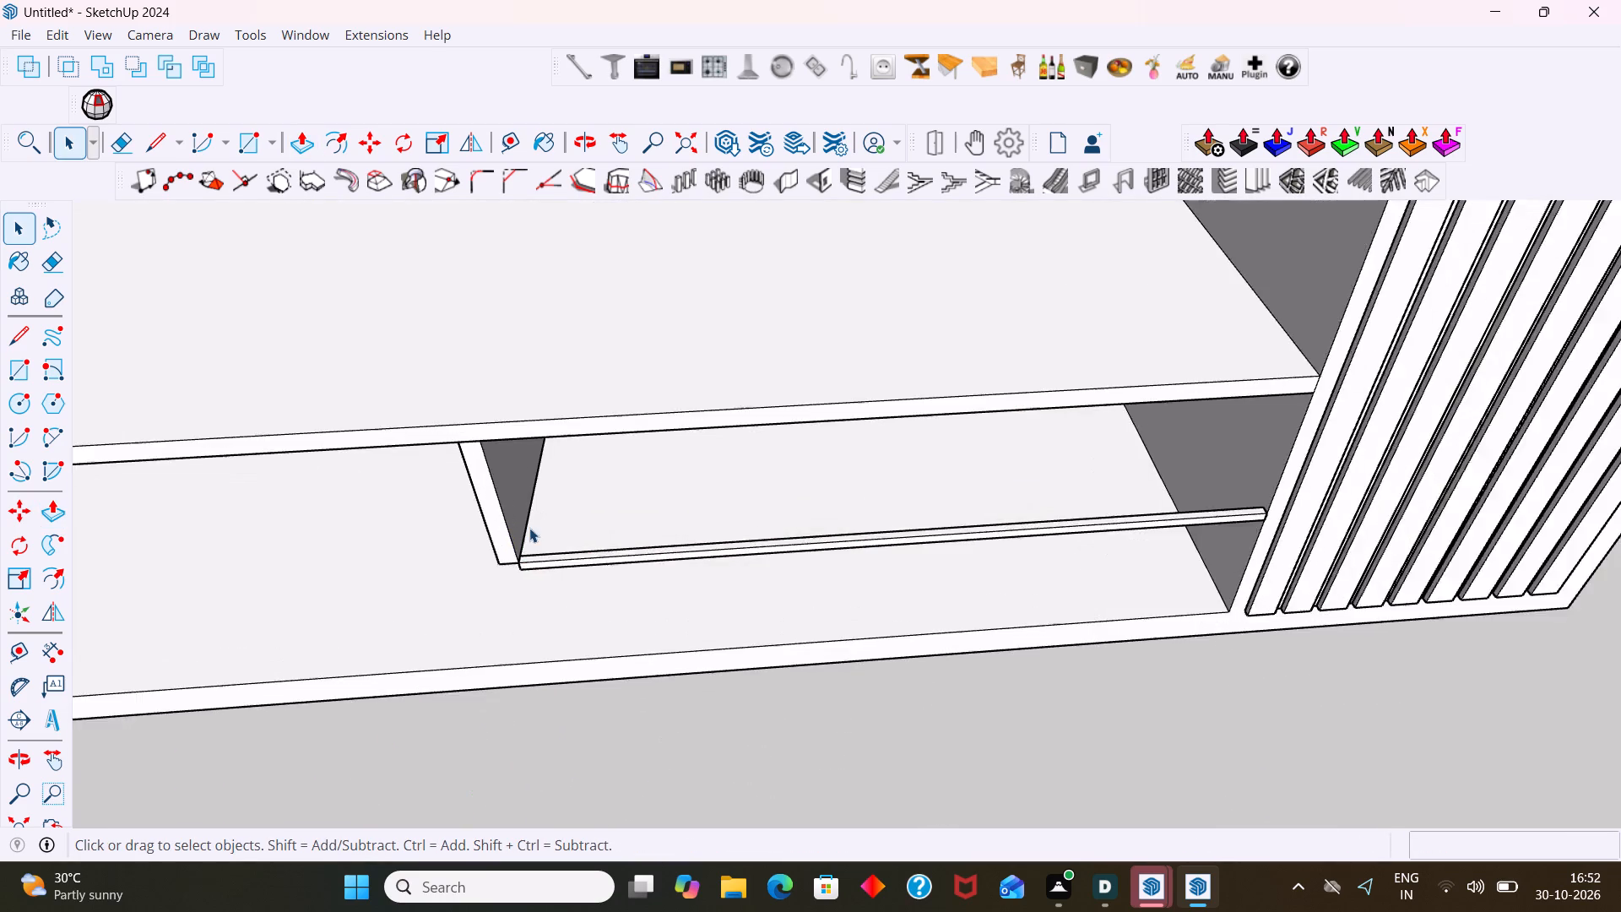
scroll(529, 528, up, 3)
middle_drag(529, 528, 720, 242)
scroll(544, 466, up, 7)
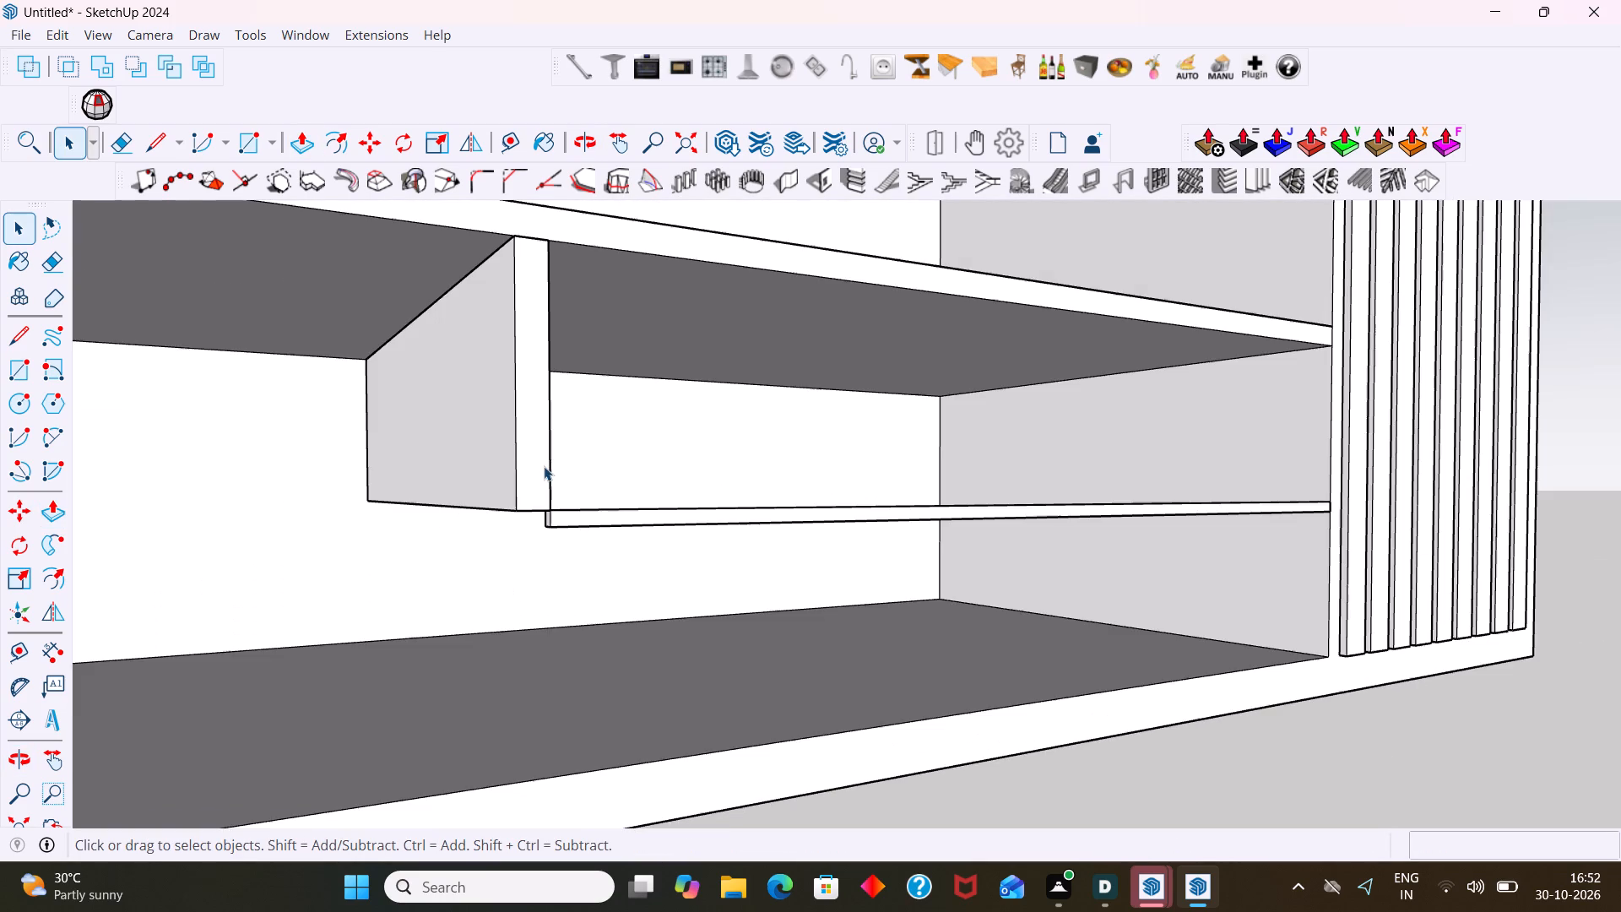
scroll(544, 466, up, 2)
click(569, 541)
double_click(573, 547)
click(573, 560)
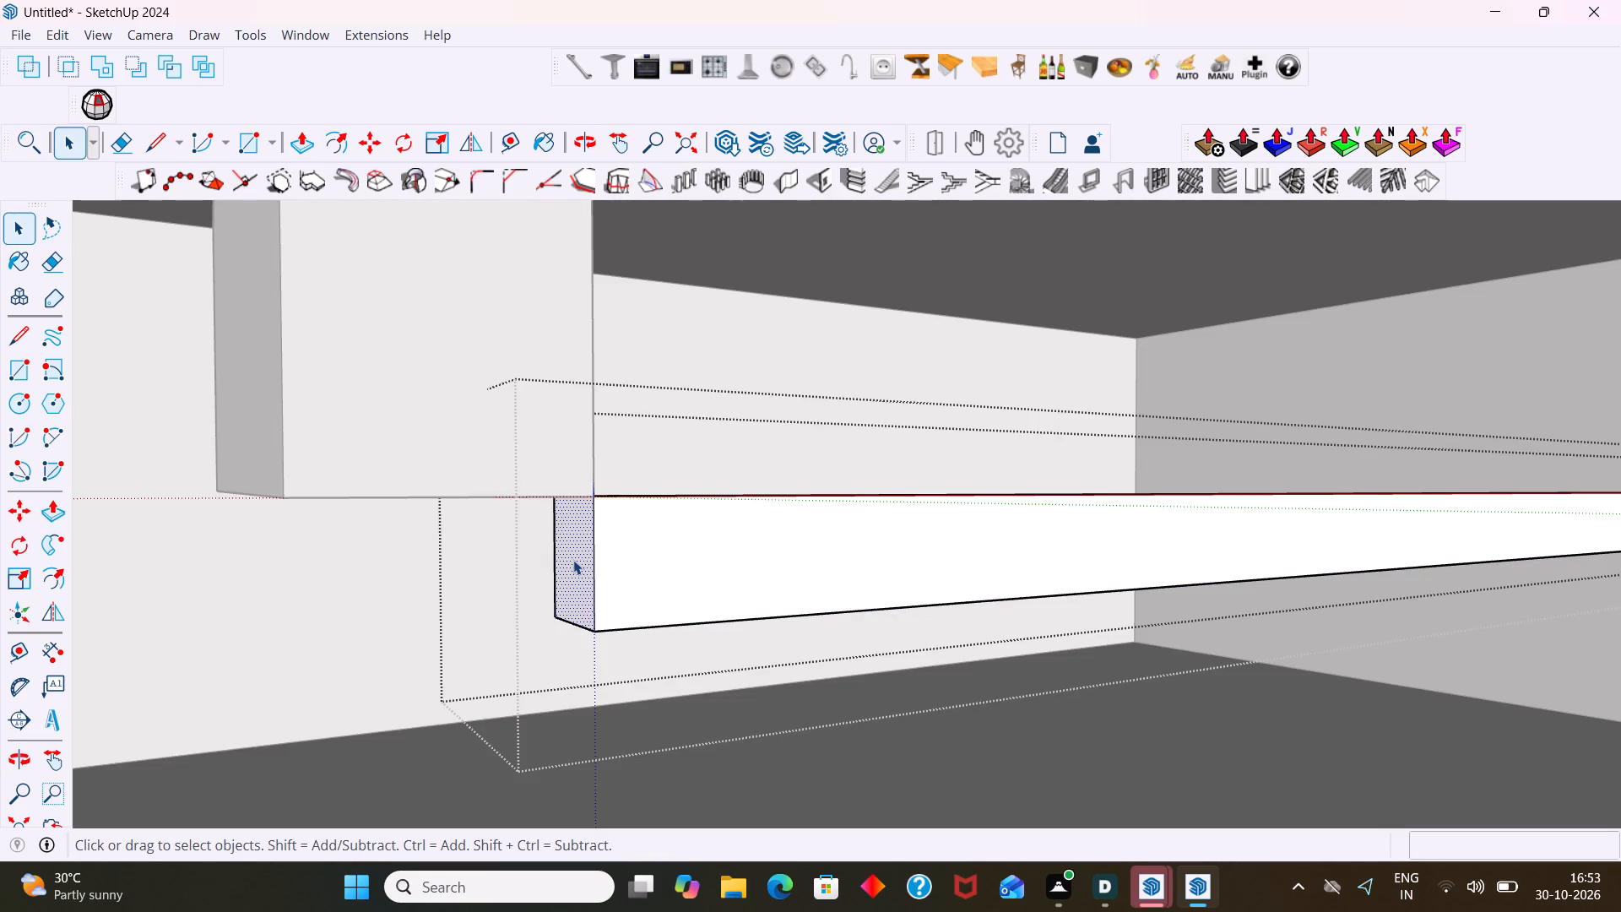
key(p)
click(573, 560)
scroll(361, 550, down, 9)
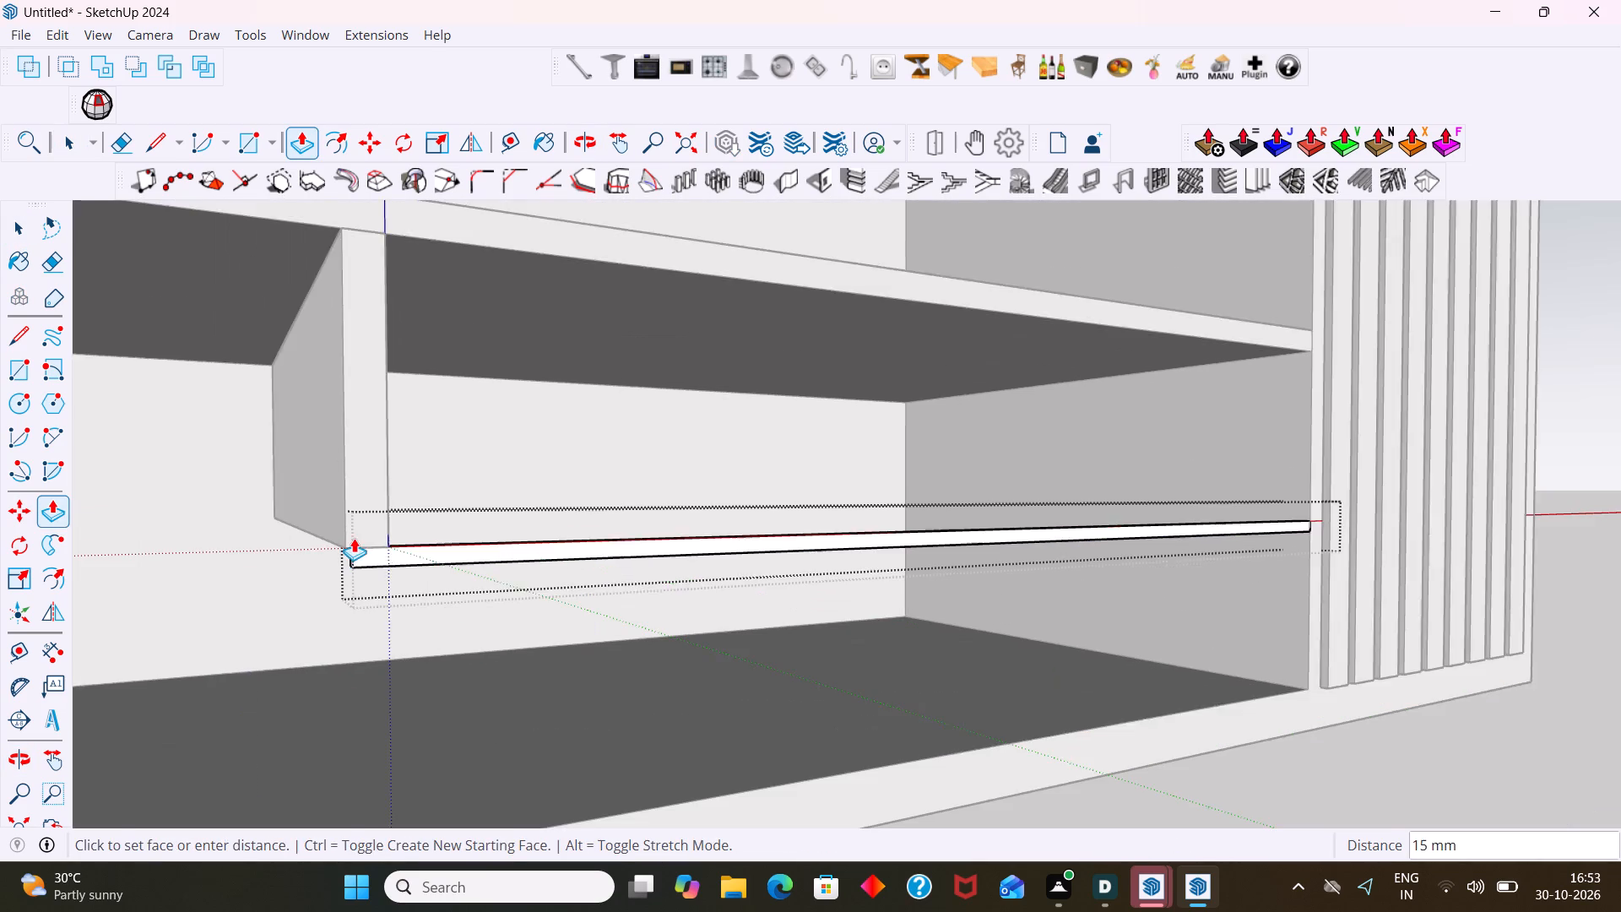
shift+middle_drag(362, 536, 595, 445)
scroll(507, 453, down, 14)
shift+middle_drag(293, 431, 610, 431)
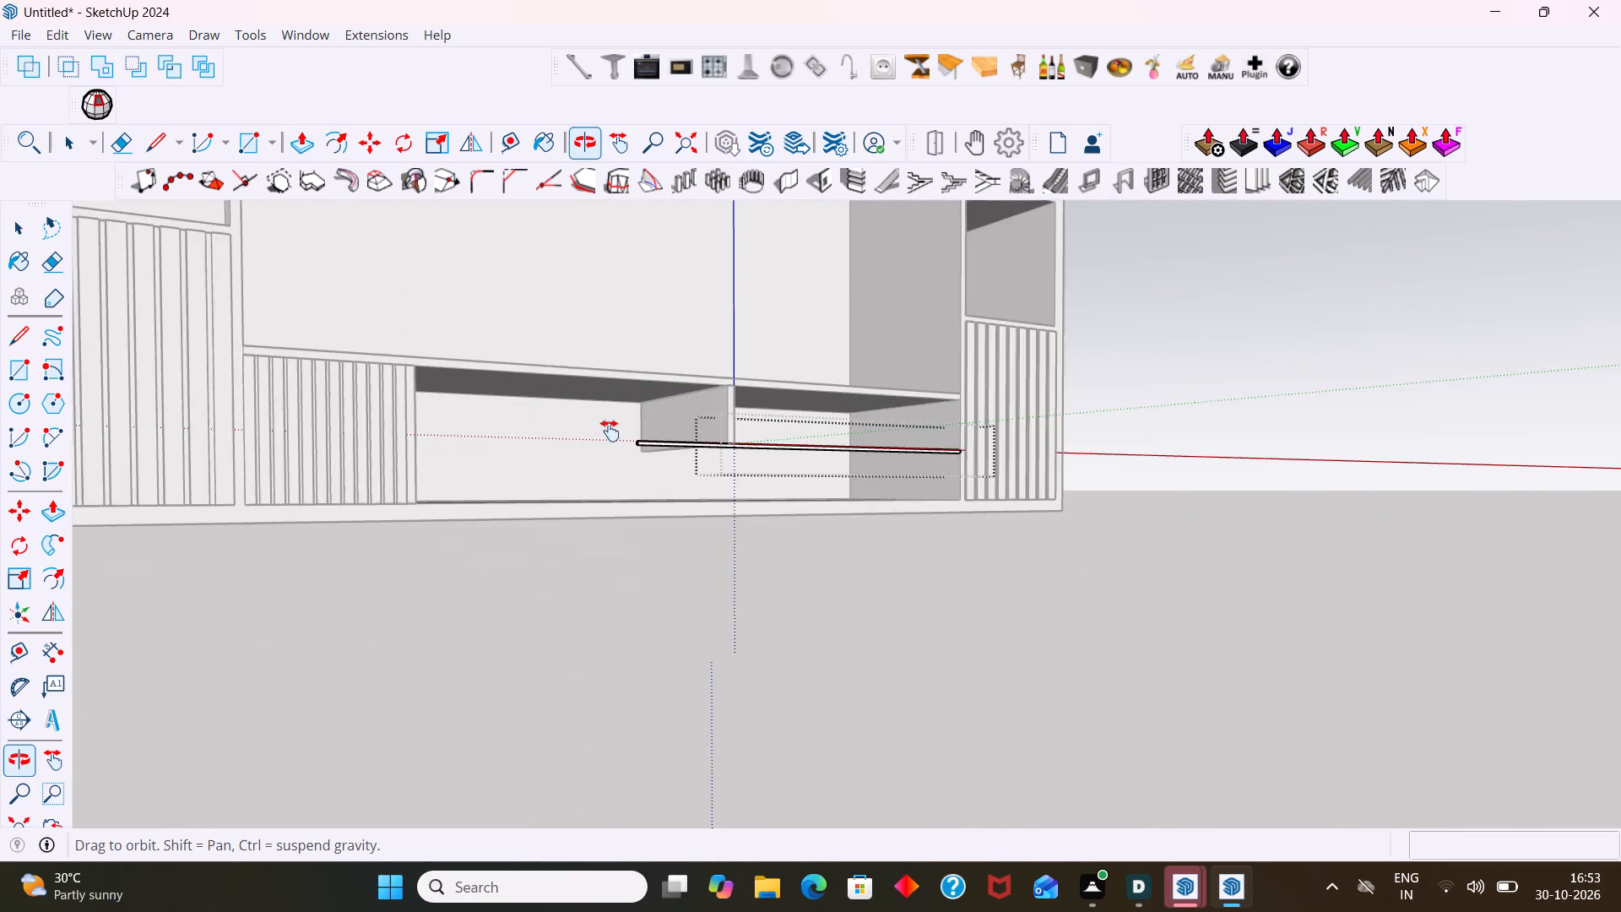
shift+middle_drag(610, 431, 702, 428)
middle_drag(665, 439, 339, 554)
scroll(551, 460, up, 10)
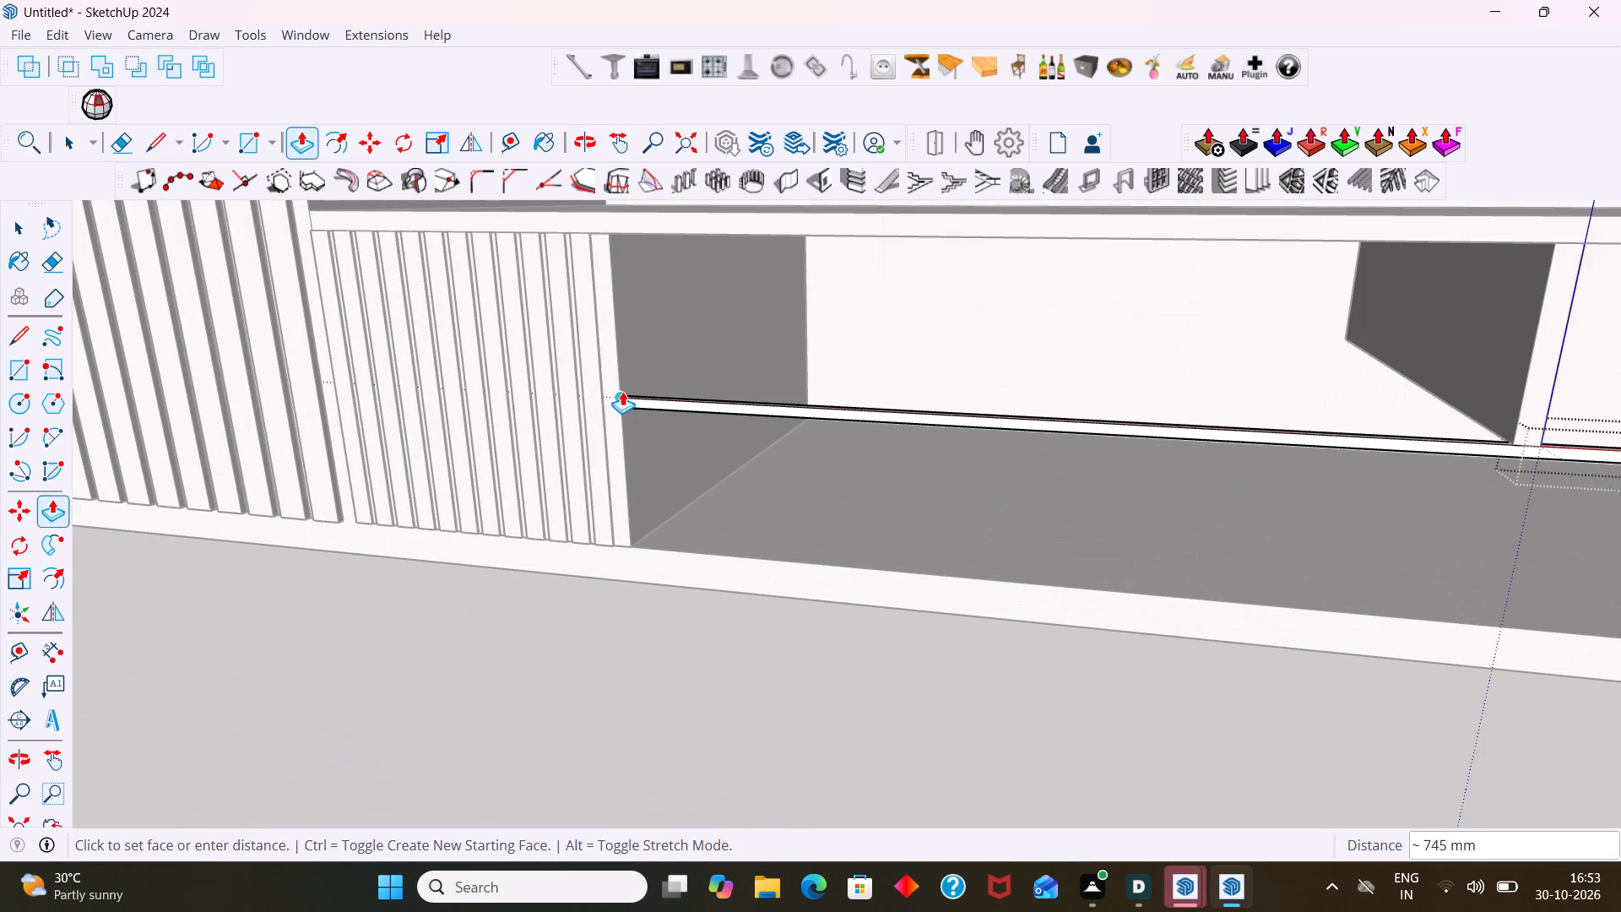
click(623, 391)
key(space)
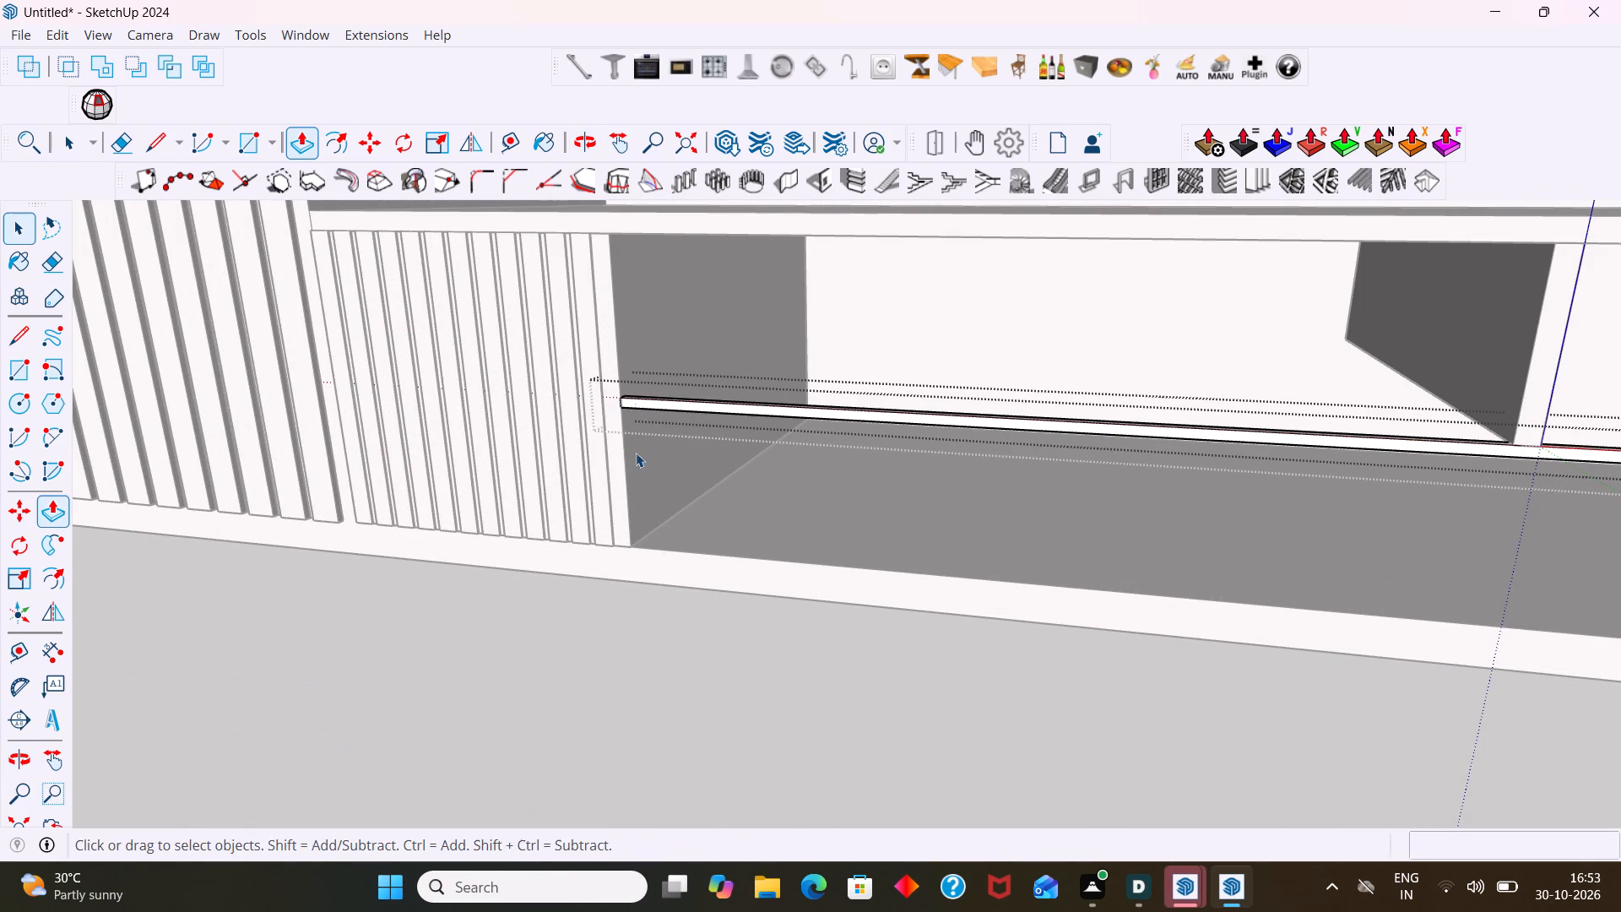
click(628, 654)
Raise the top face of the shelf strip by 9 mm along its whole length.
scroll(609, 595, down, 5)
scroll(610, 468, up, 12)
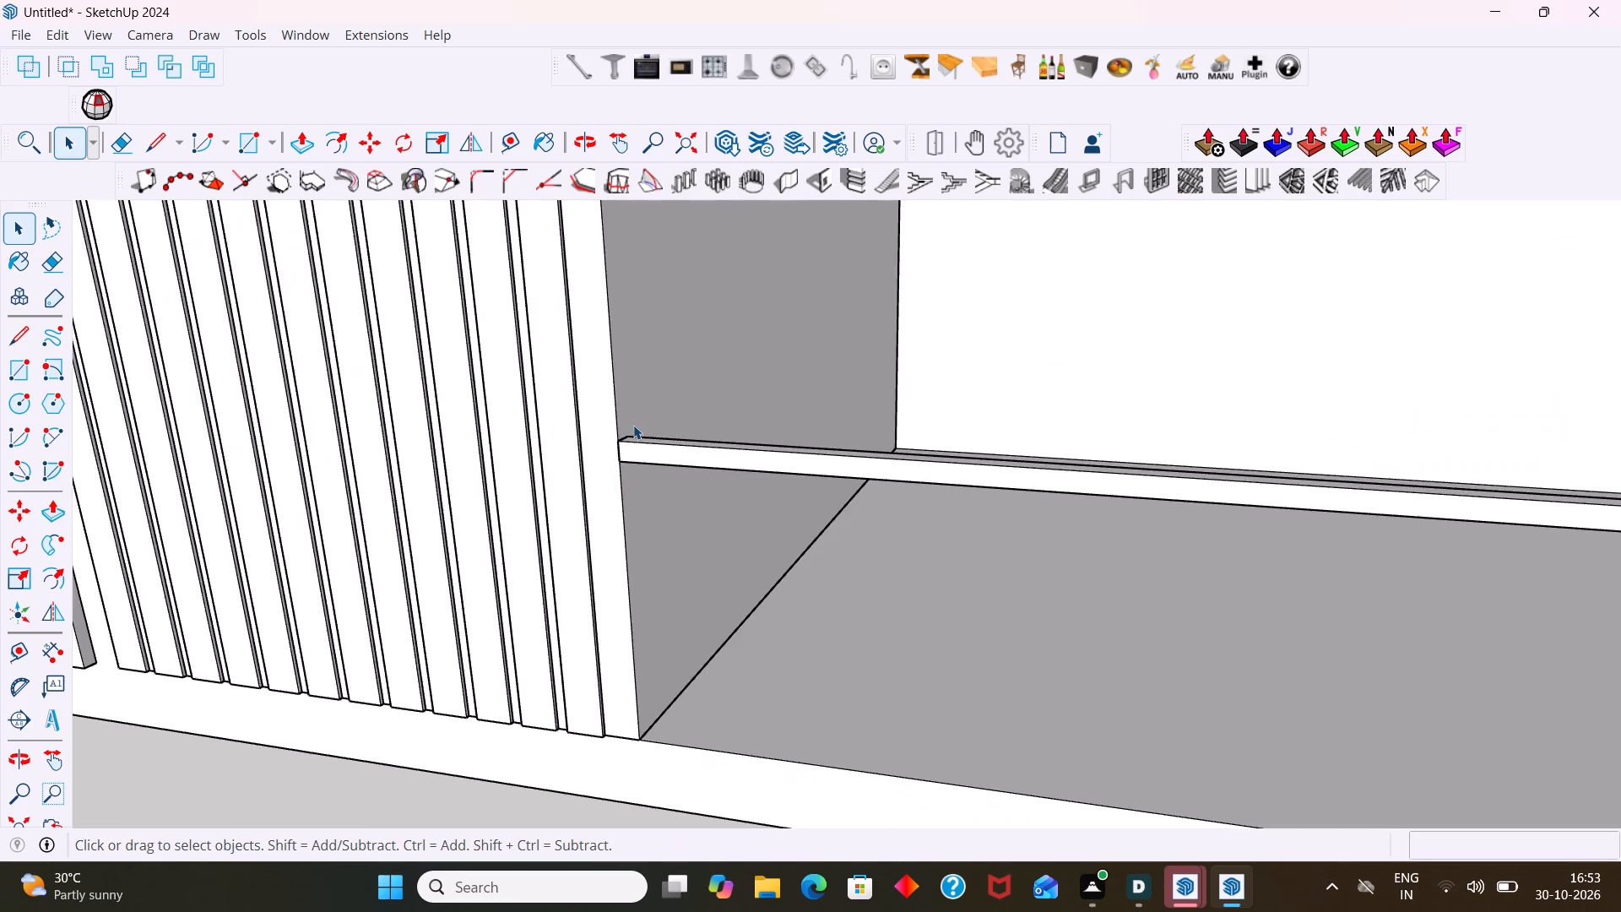
scroll(633, 425, up, 6)
scroll(615, 445, down, 16)
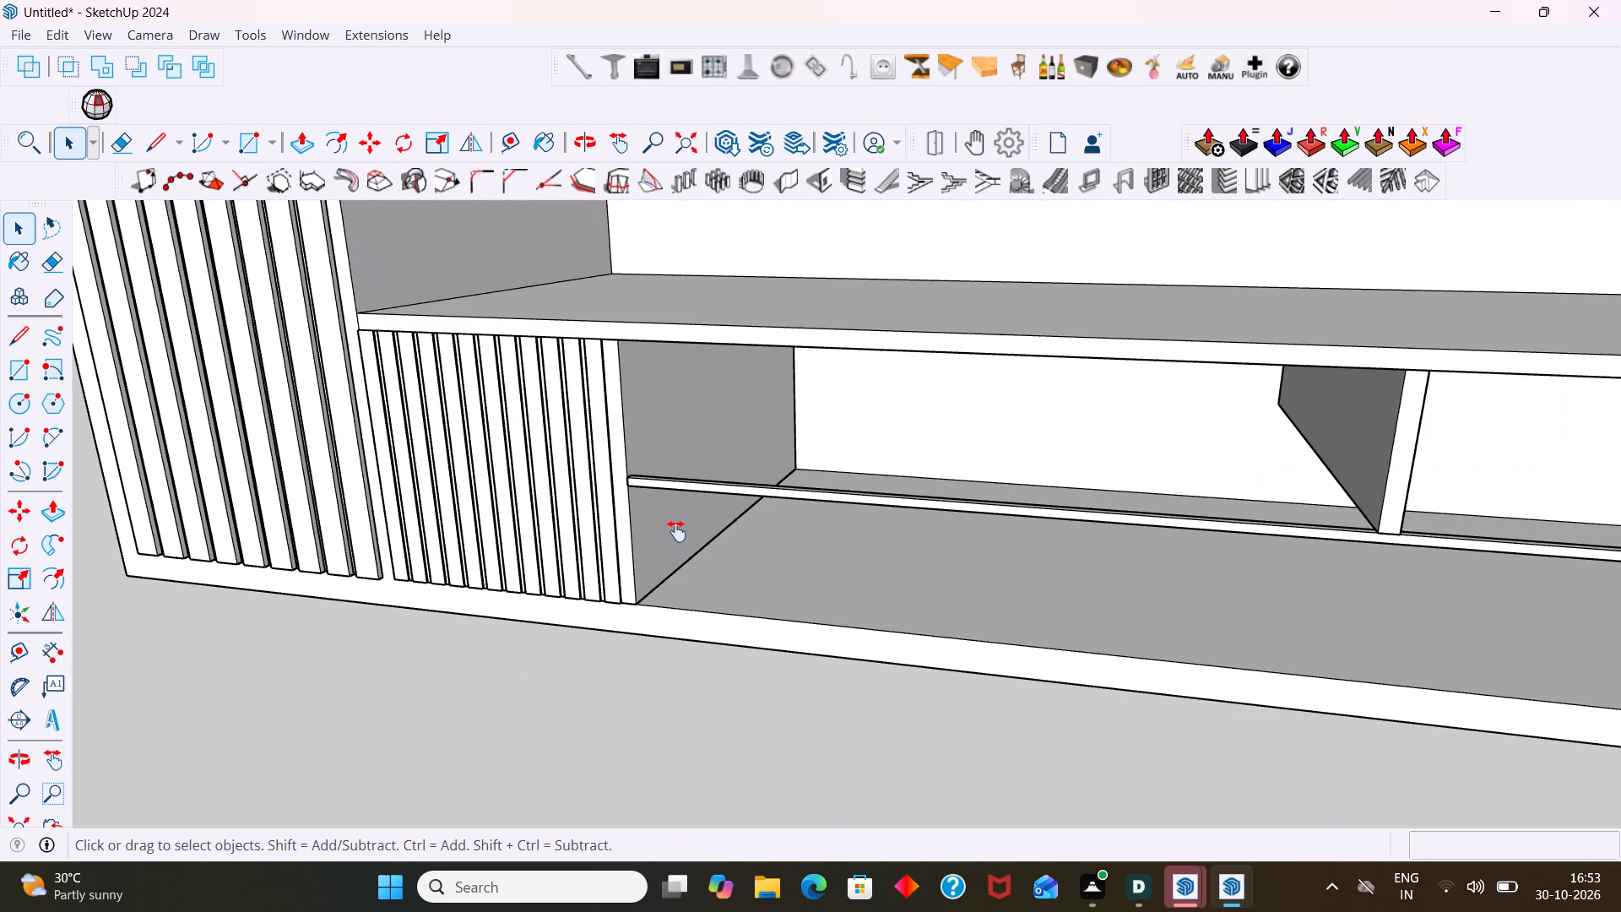
shift+middle_drag(676, 531, 400, 495)
scroll(434, 489, down, 5)
shift+middle_drag(919, 535, 670, 514)
middle_drag(594, 459, 588, 512)
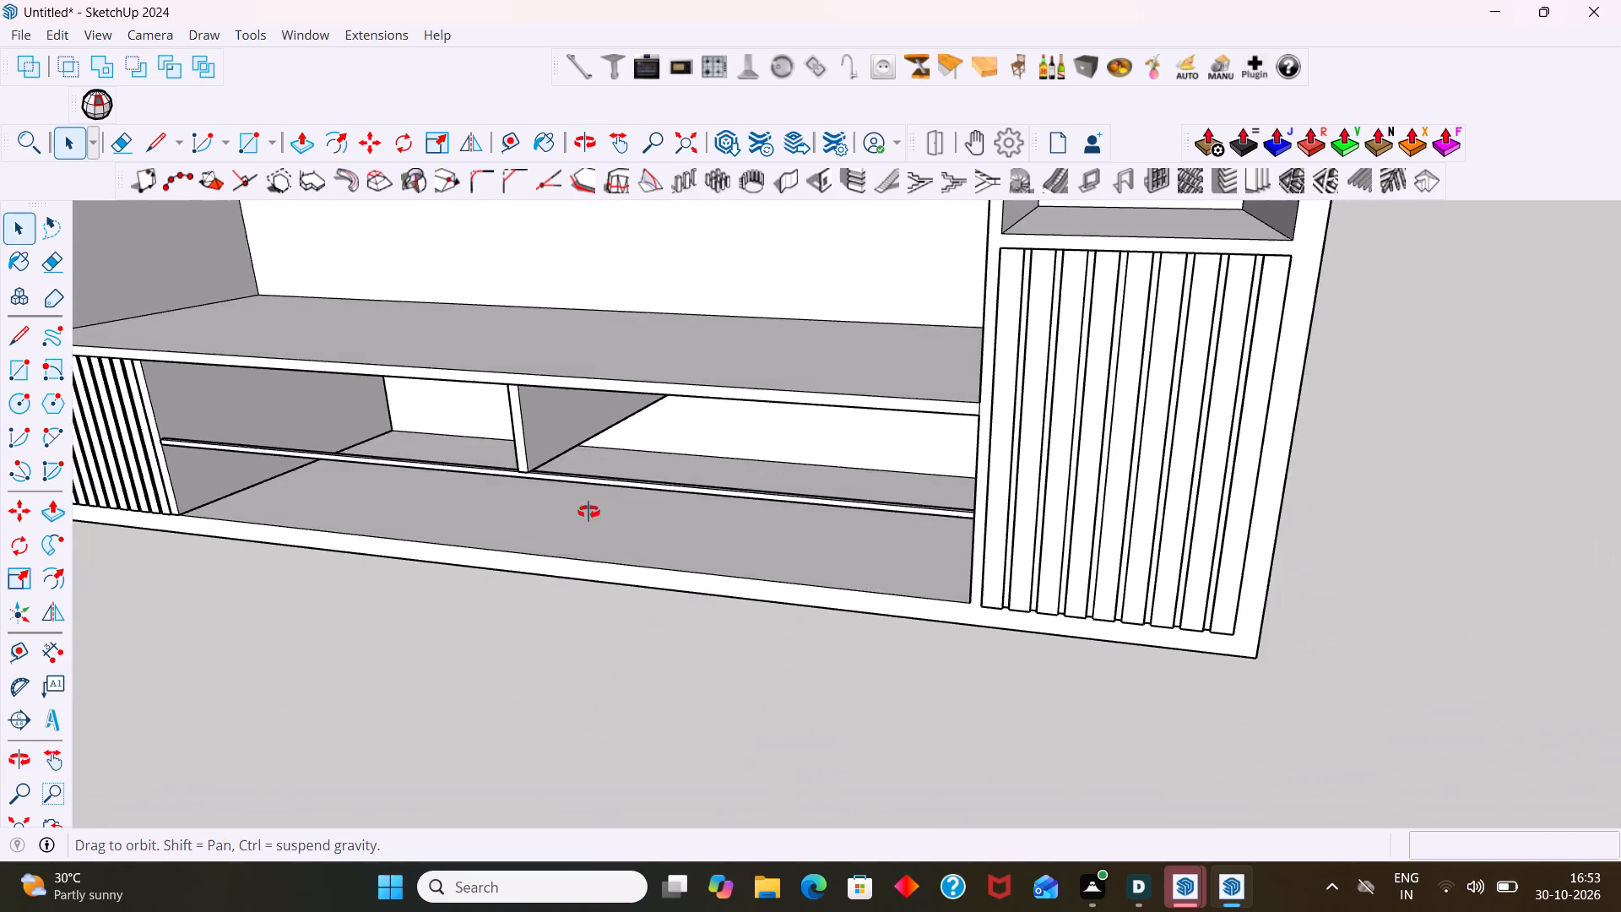
middle_drag(588, 512, 583, 567)
scroll(530, 524, up, 11)
middle_drag(561, 467, 362, 433)
scroll(647, 490, down, 3)
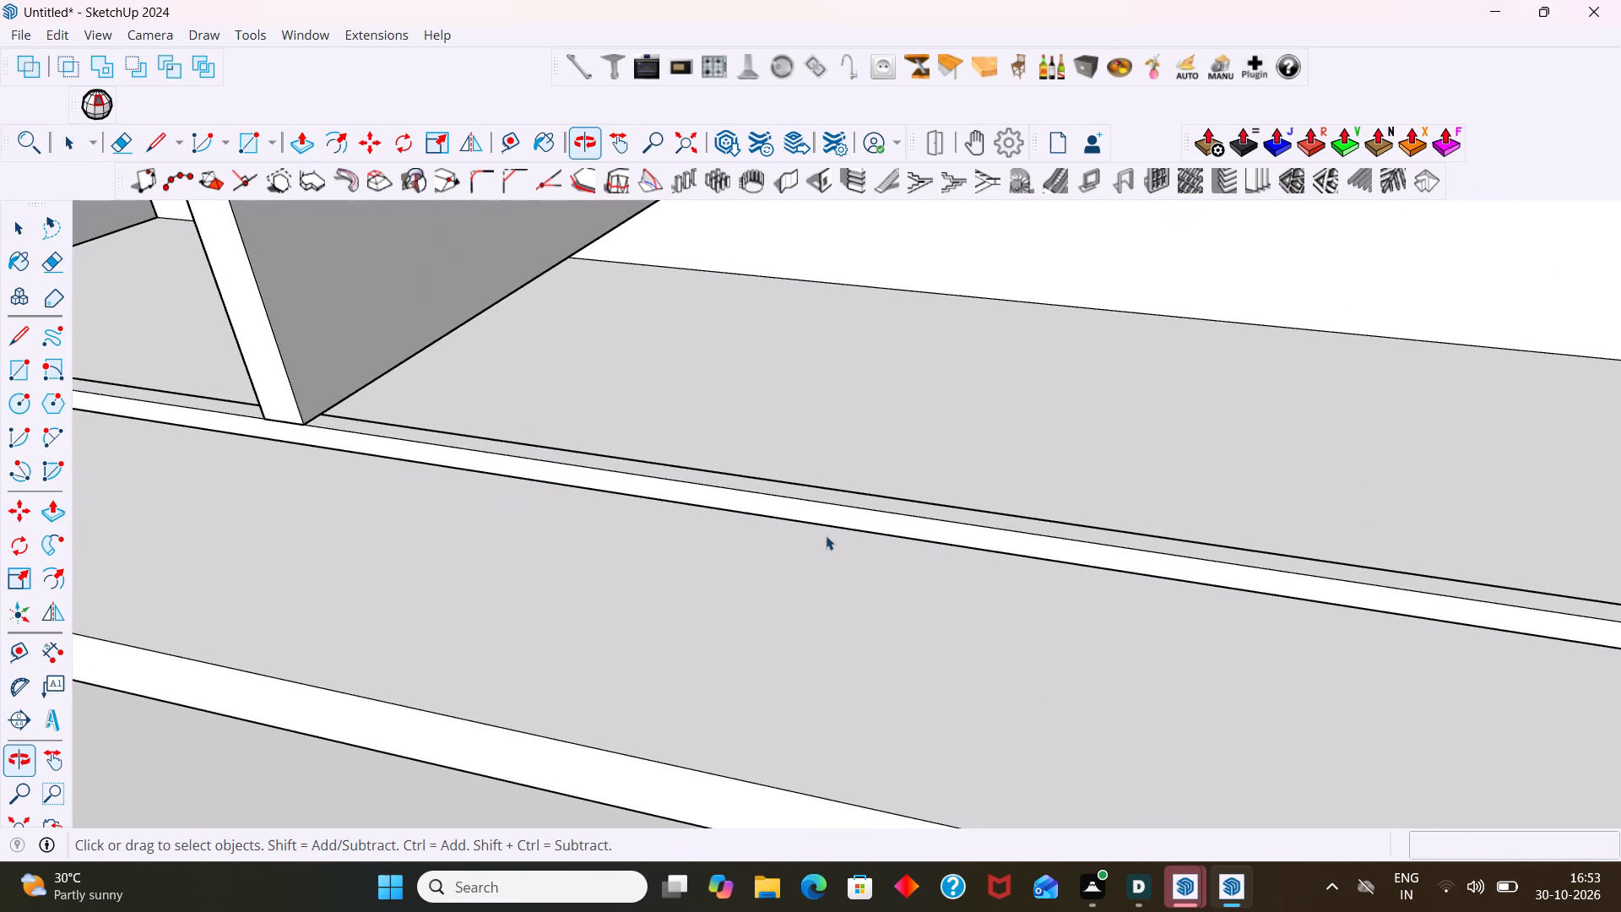
scroll(826, 535, down, 5)
middle_drag(991, 543, 693, 502)
scroll(1008, 524, up, 11)
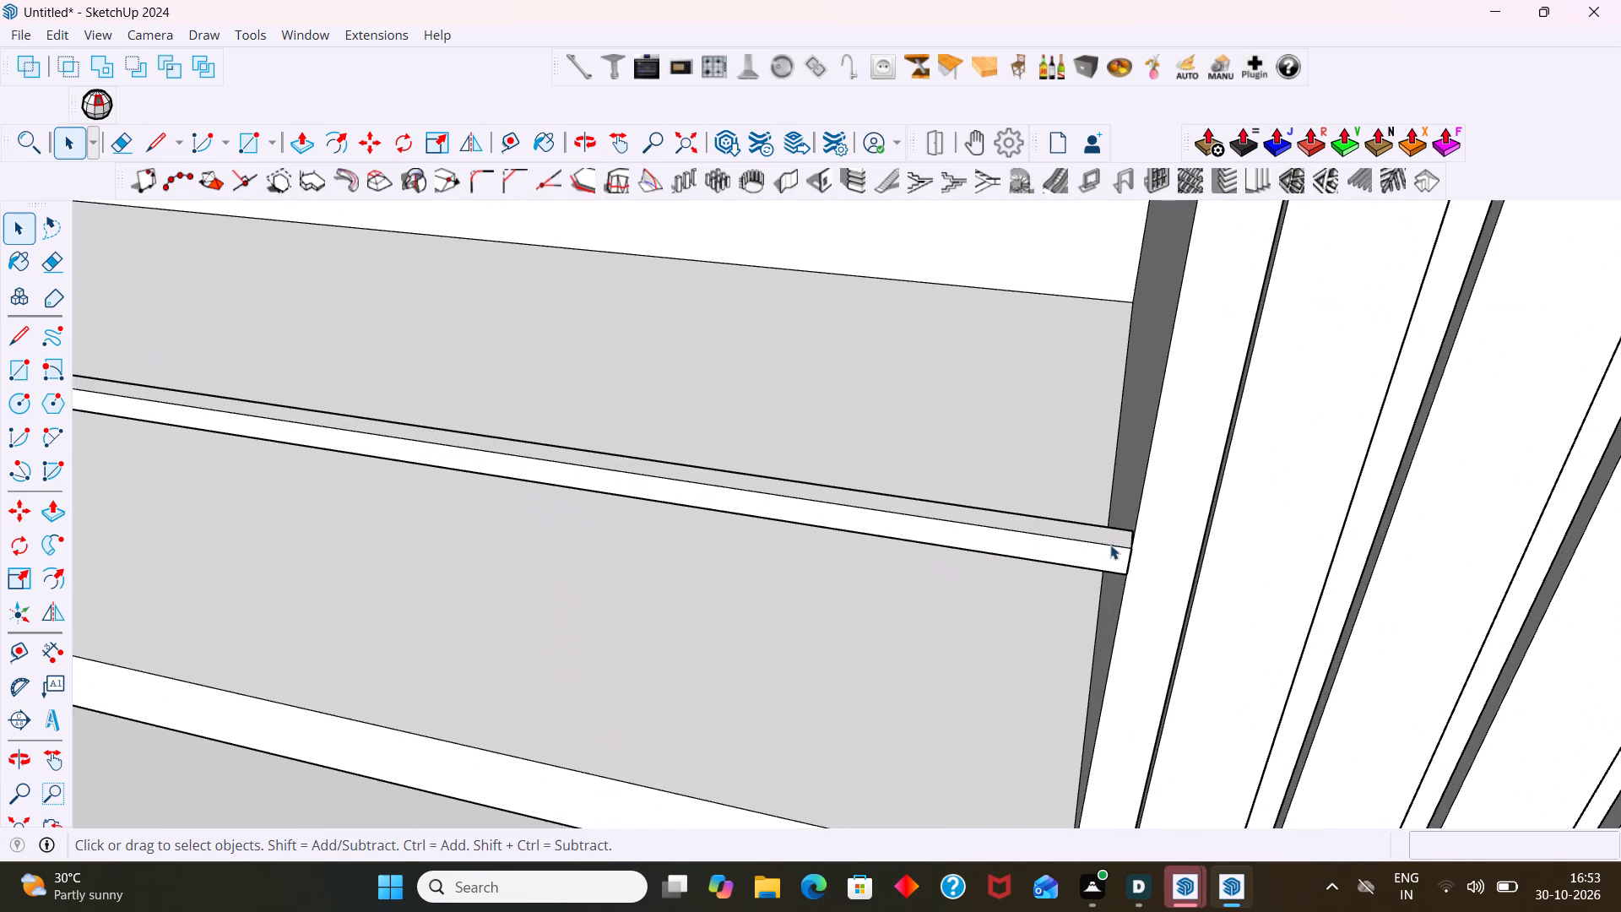
scroll(1110, 545, up, 2)
click(1109, 529)
double_click(1110, 533)
click(1115, 535)
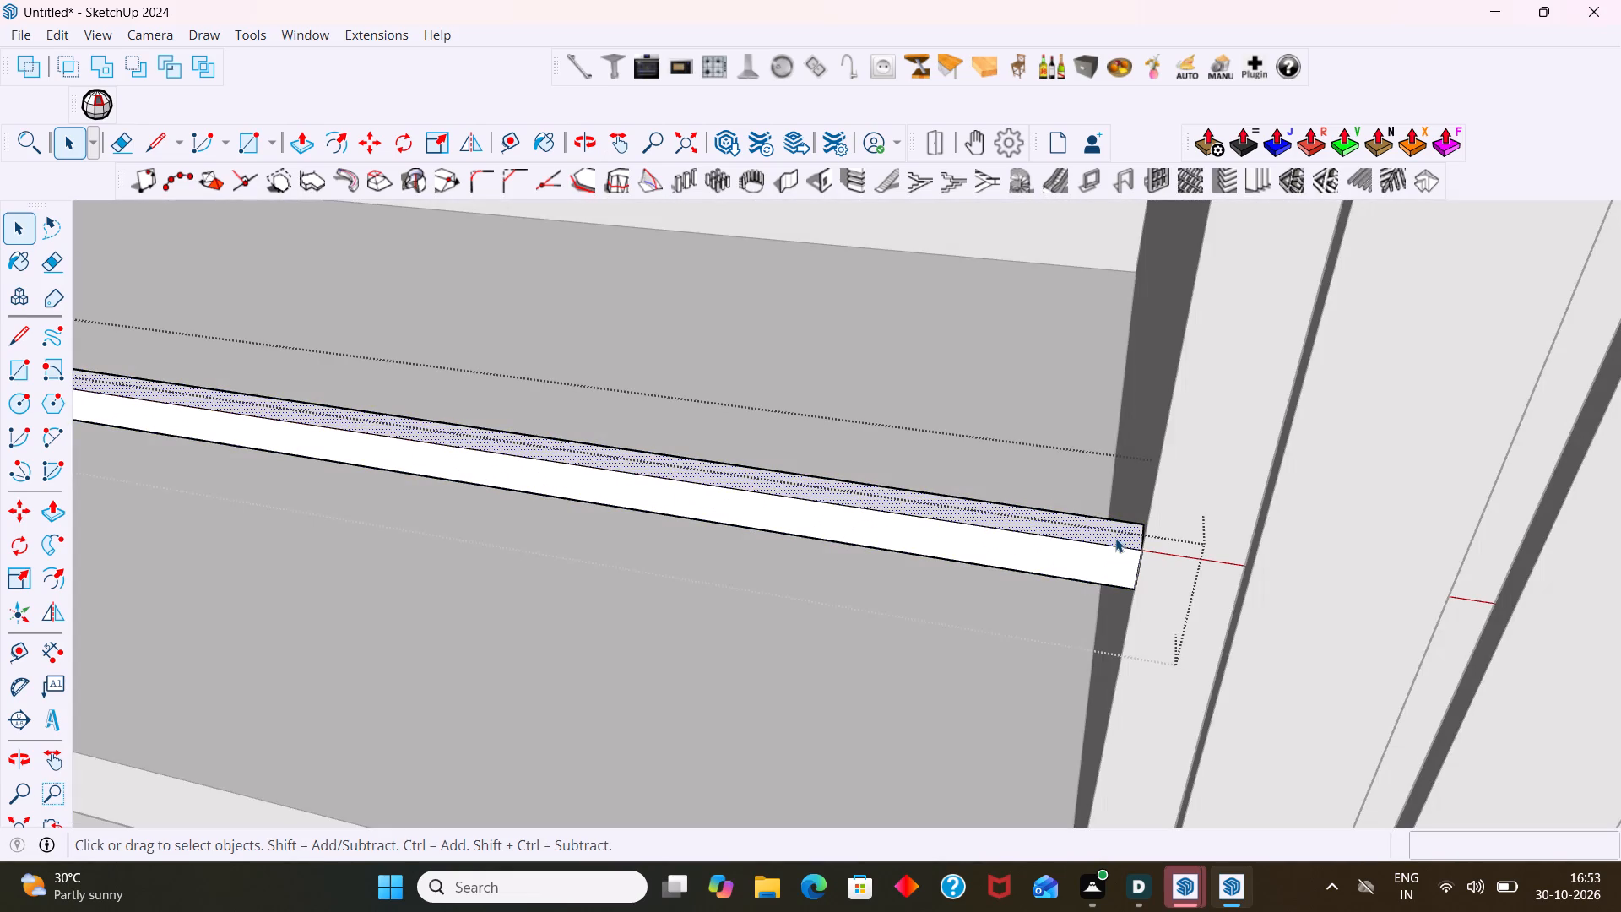
key(p)
click(1116, 530)
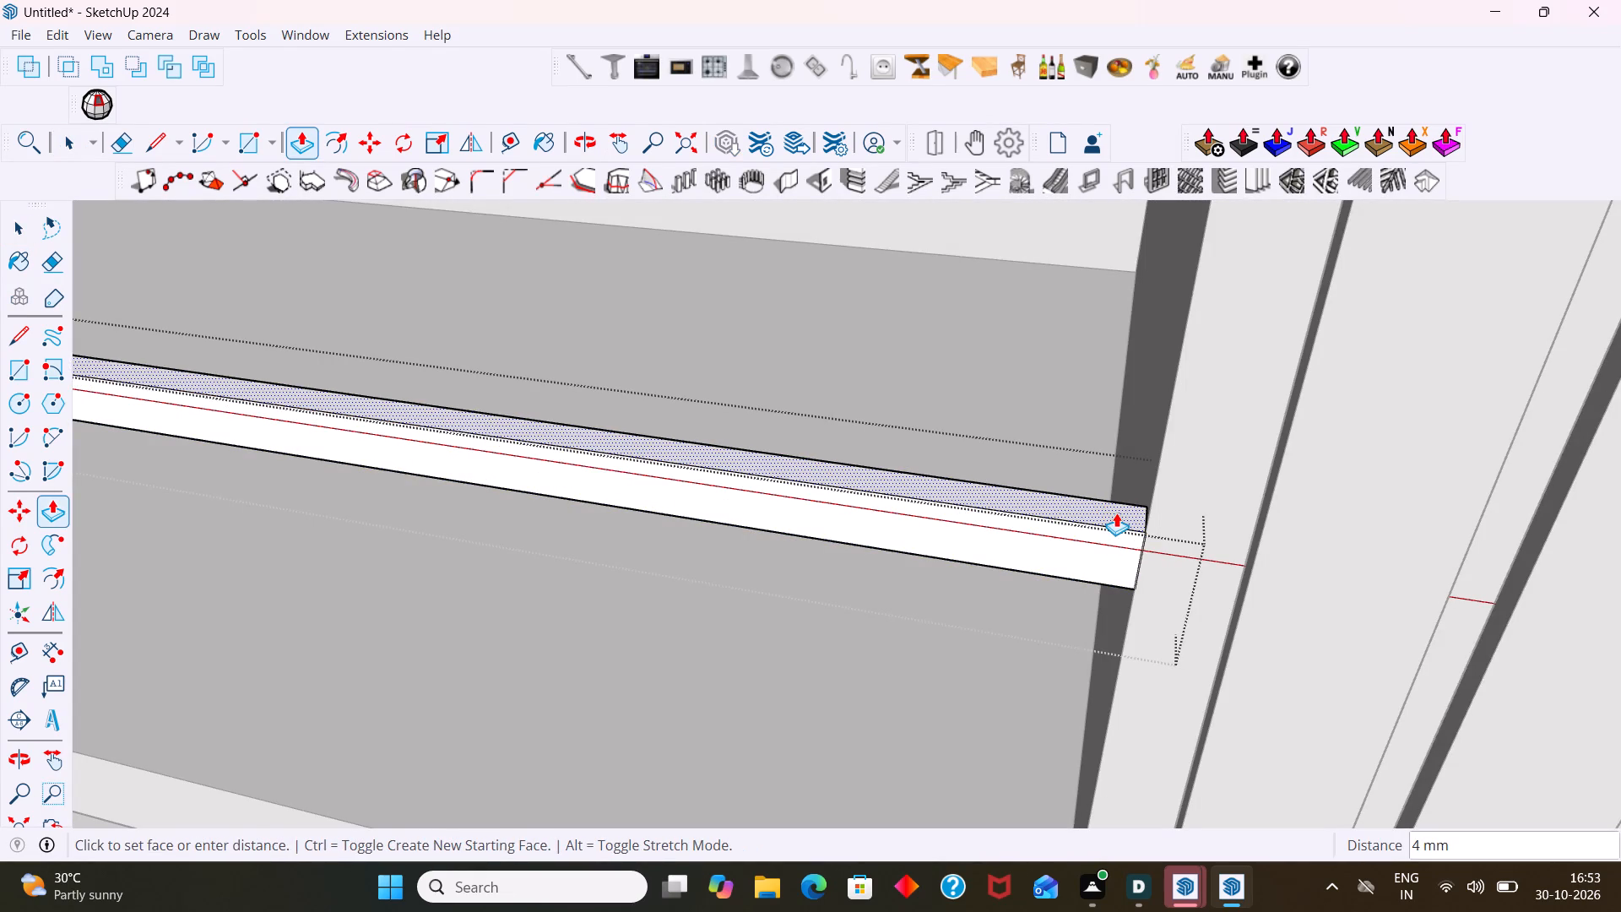
key(9)
key(Return)
scroll(1112, 514, down, 4)
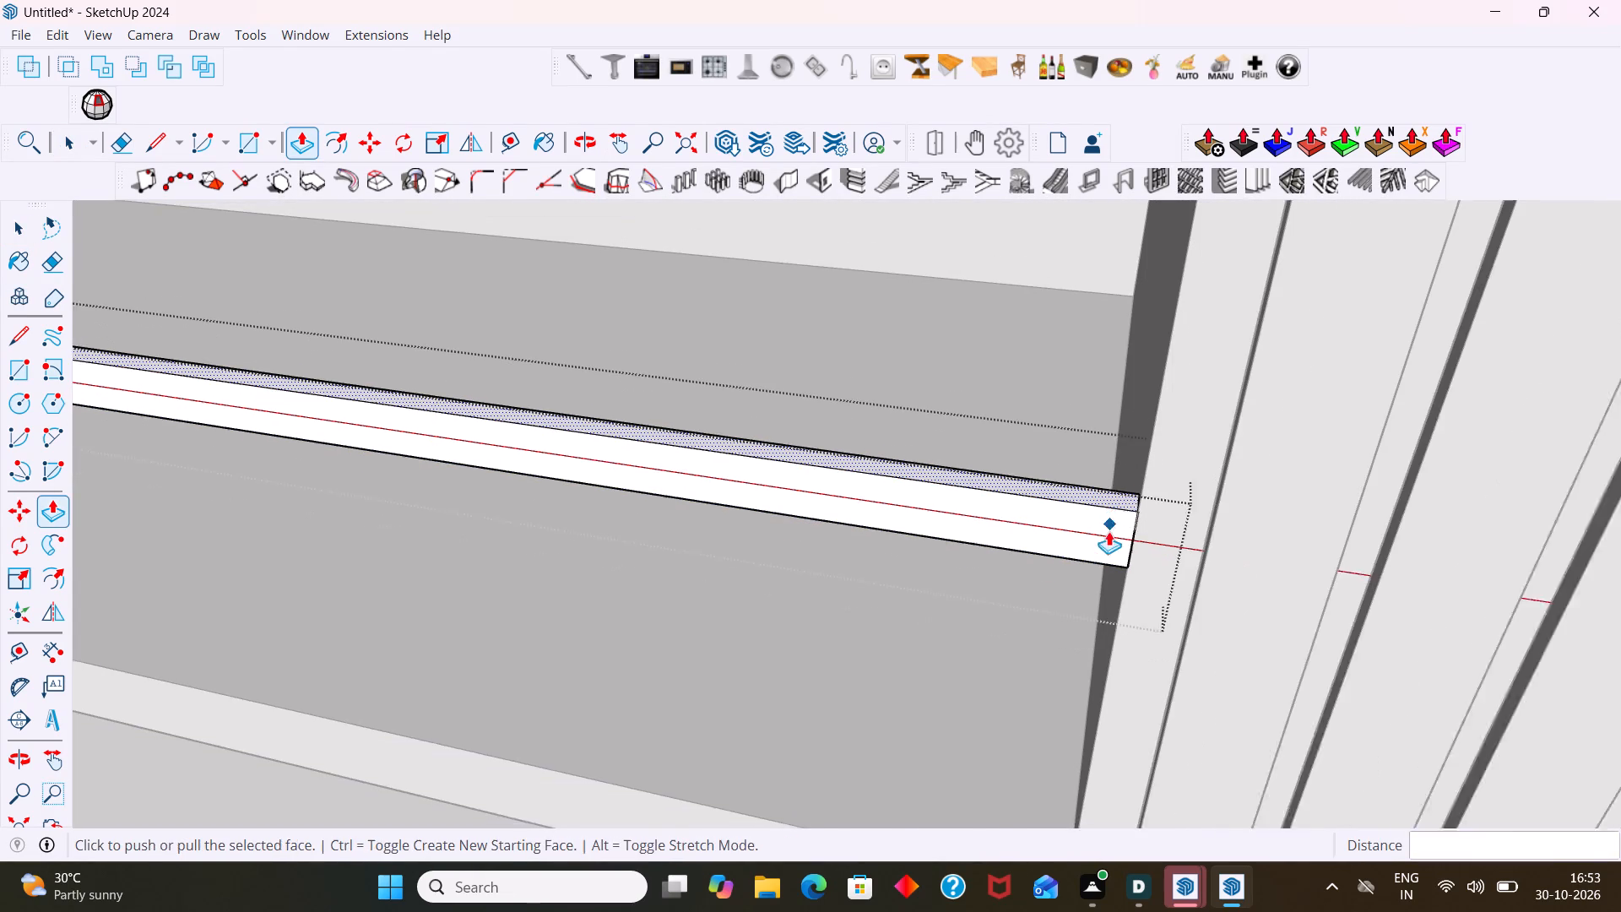
scroll(1109, 531, down, 2)
key(space)
click(1055, 588)
Push/pull the shelf strip's back face about 583 mm to the compartment's back panel, and leave the group.
scroll(1055, 588, down, 8)
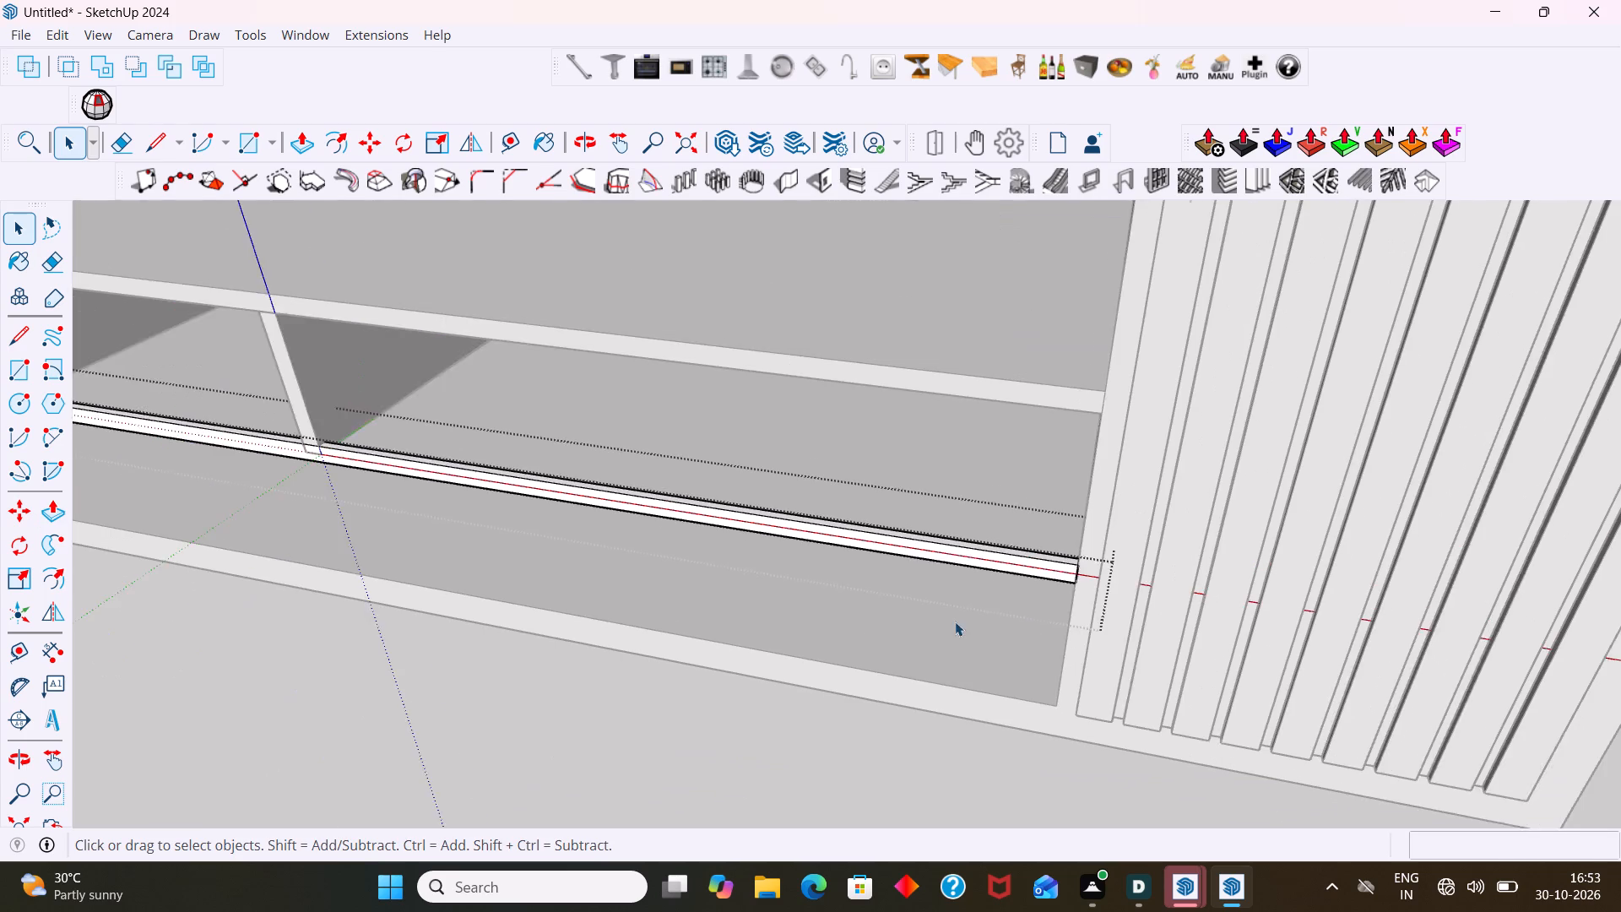
middle_drag(866, 613, 609, 410)
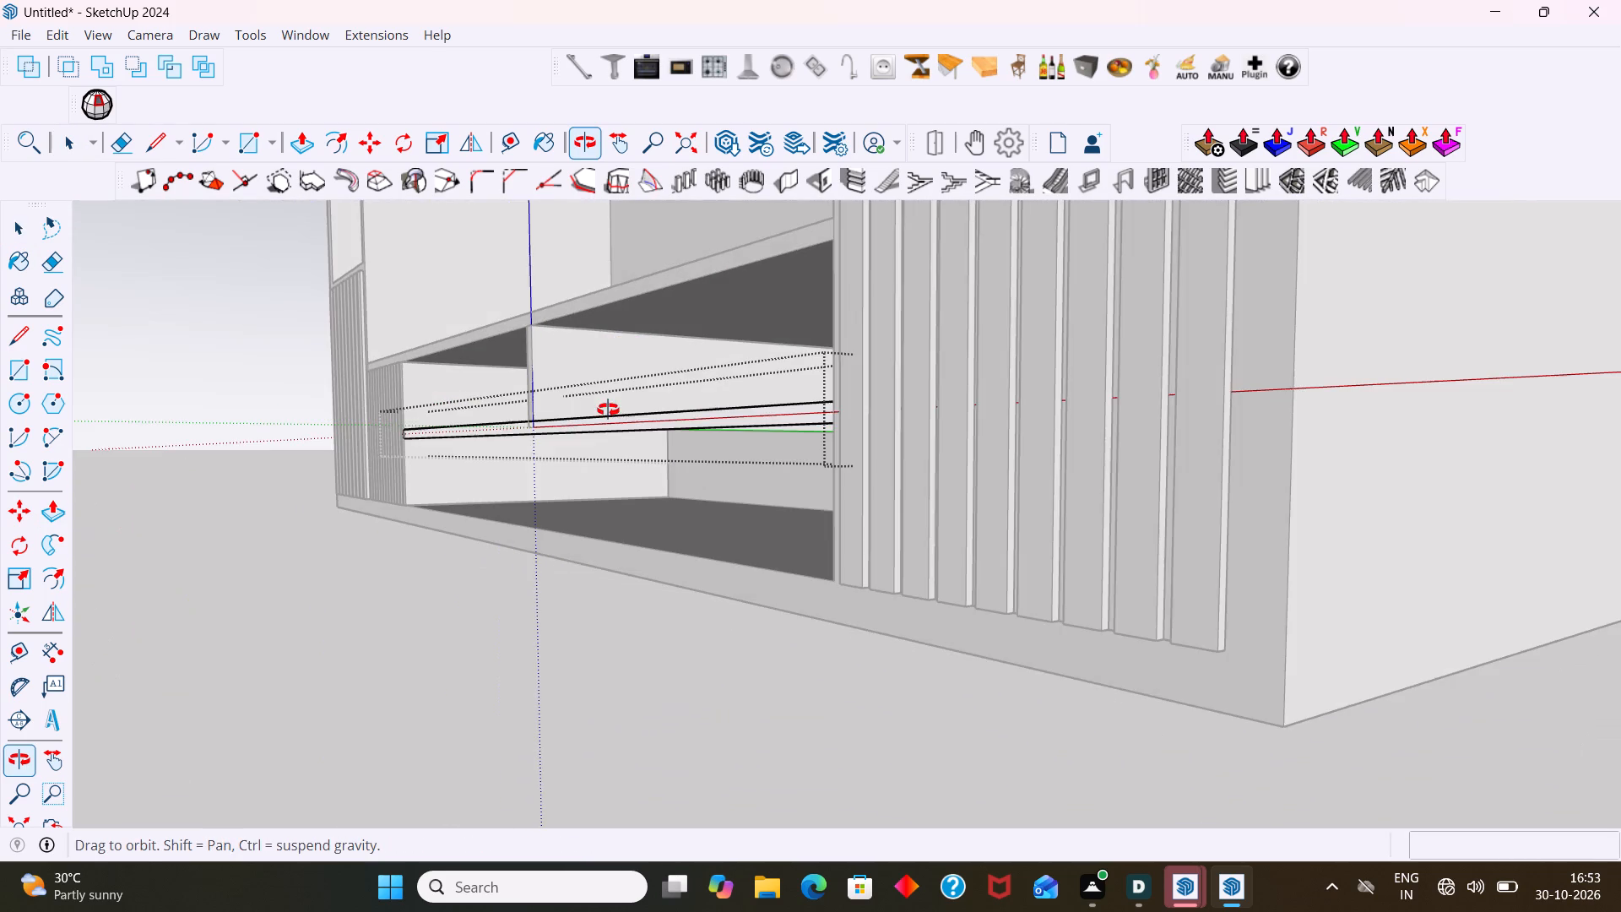
scroll(610, 410, up, 6)
middle_drag(633, 432, 693, 607)
middle_drag(768, 506, 756, 528)
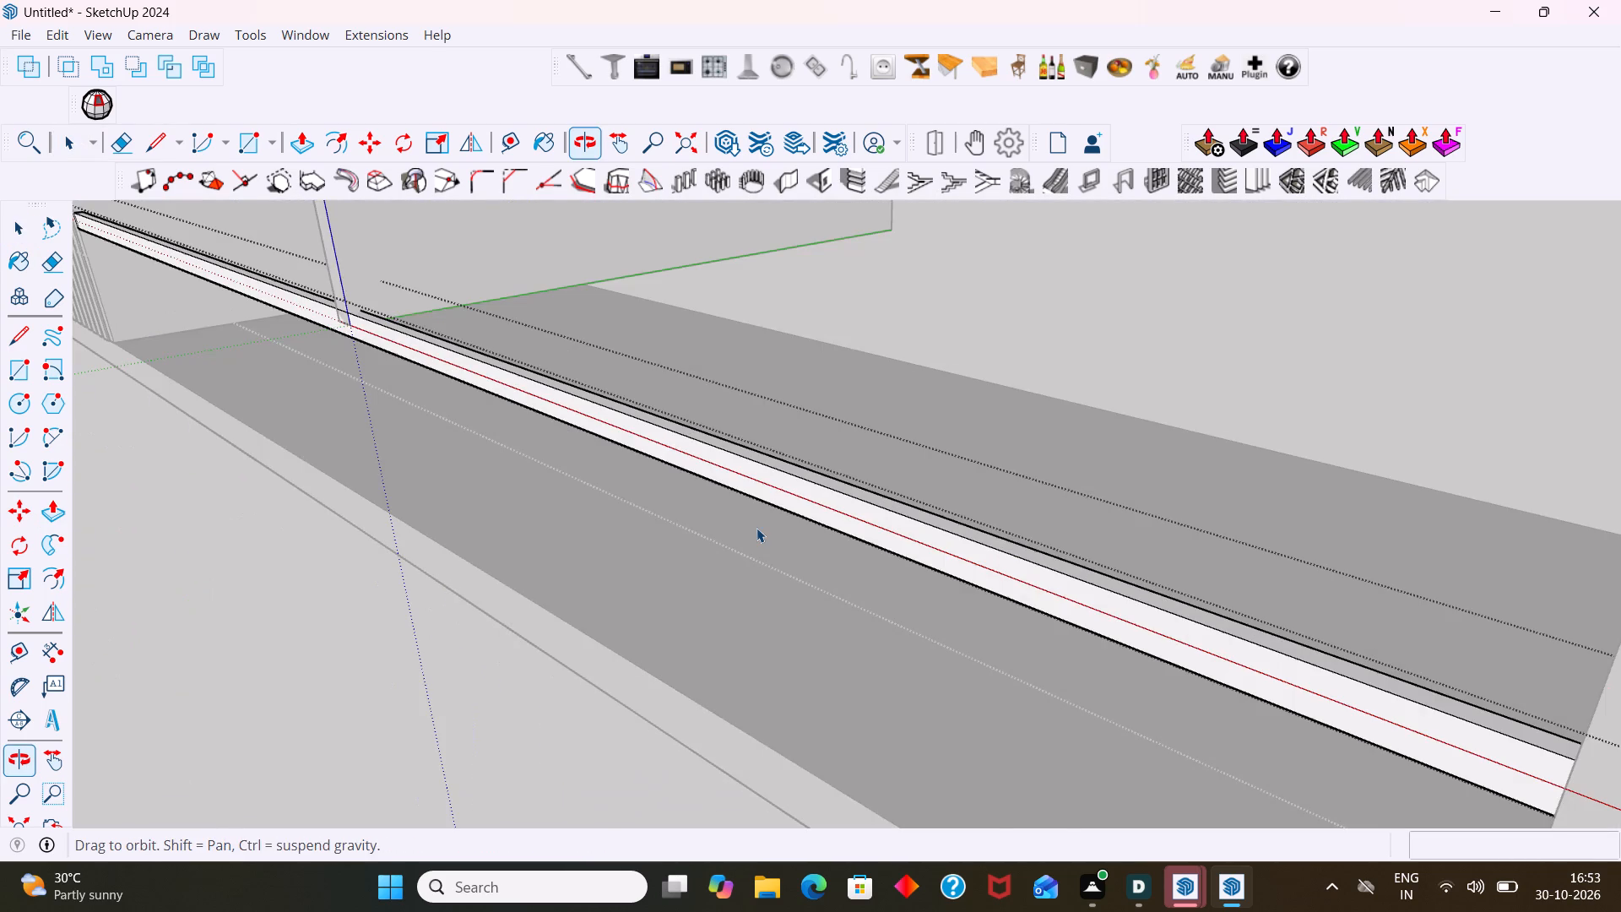
middle_drag(756, 528, 753, 650)
scroll(783, 590, up, 10)
middle_drag(801, 594, 603, 317)
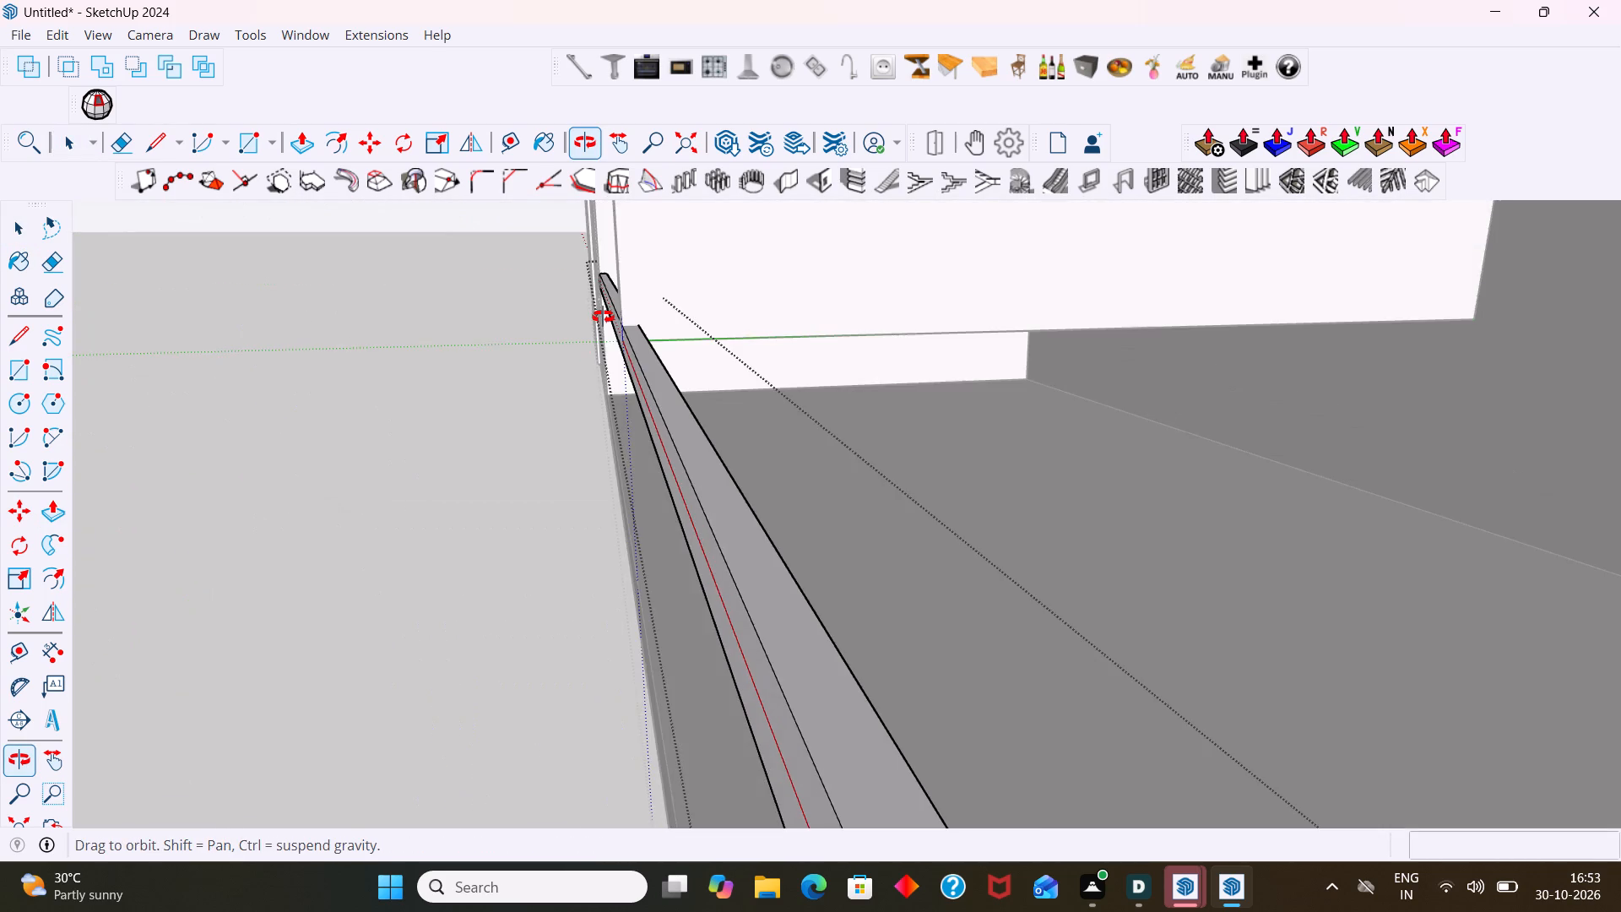
middle_drag(603, 317, 469, 235)
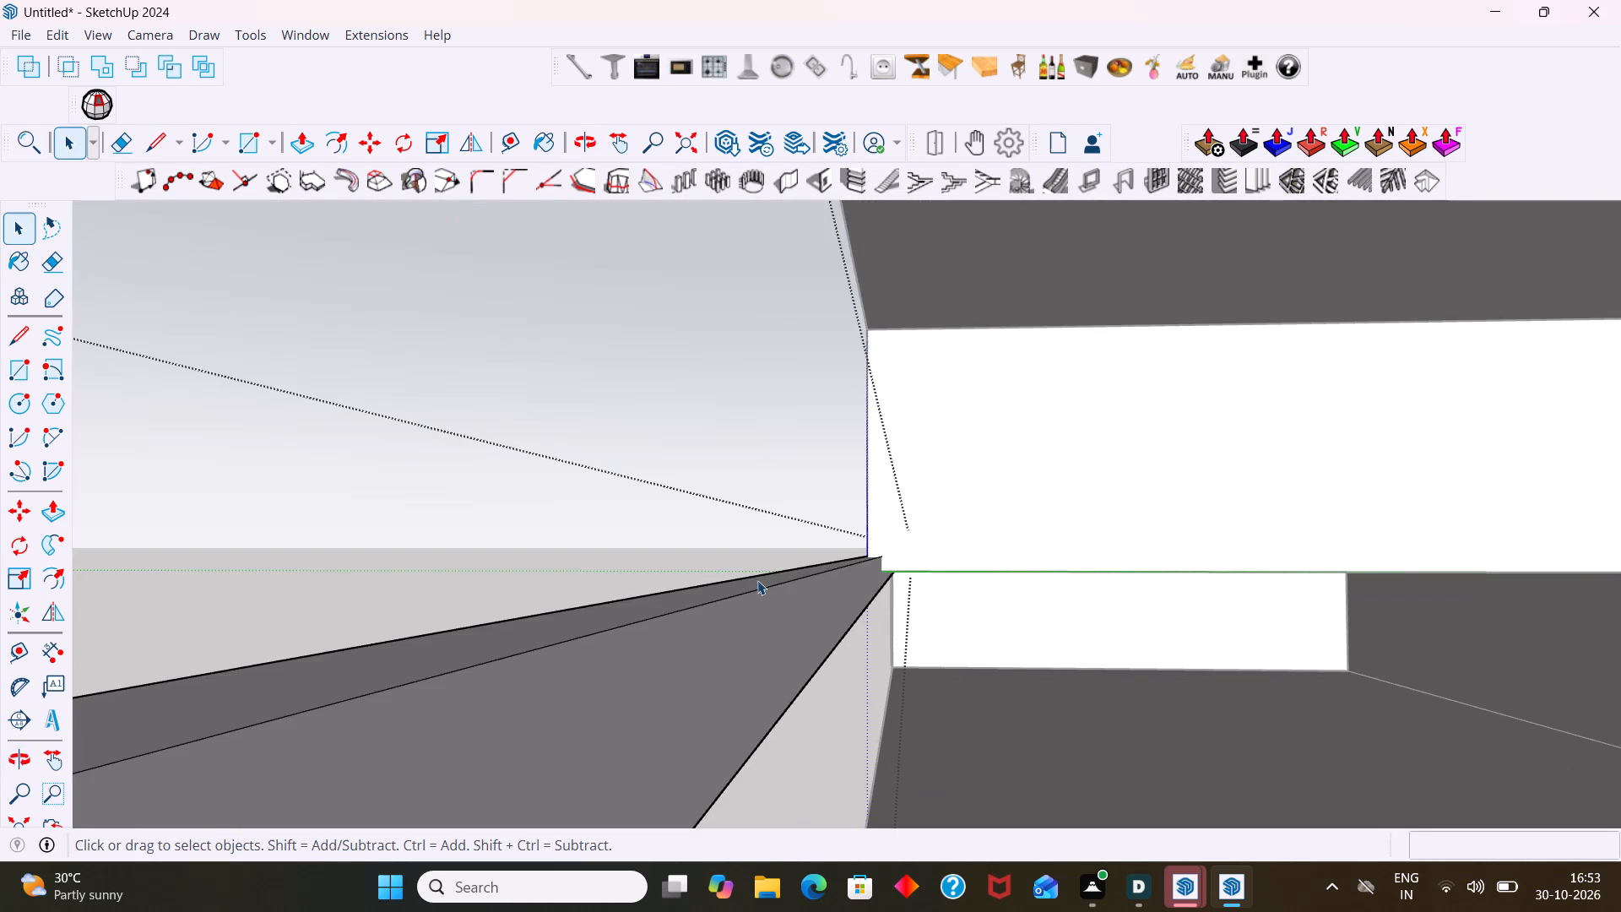
click(754, 658)
key(p)
click(754, 659)
scroll(982, 661, down, 2)
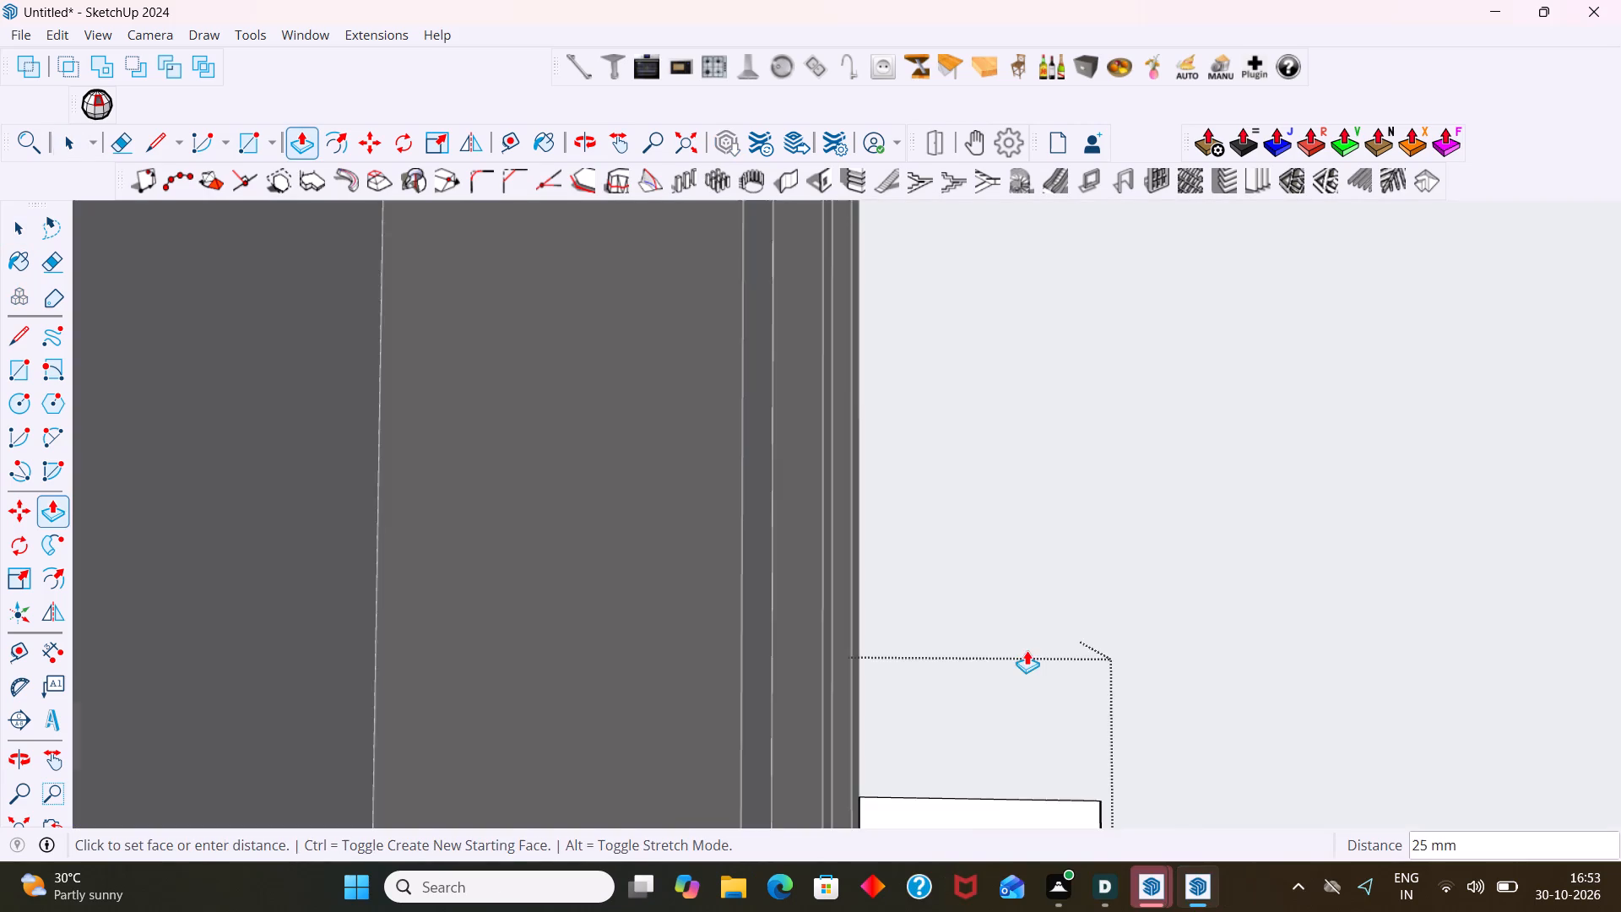
scroll(1027, 650, down, 20)
scroll(1027, 650, down, 14)
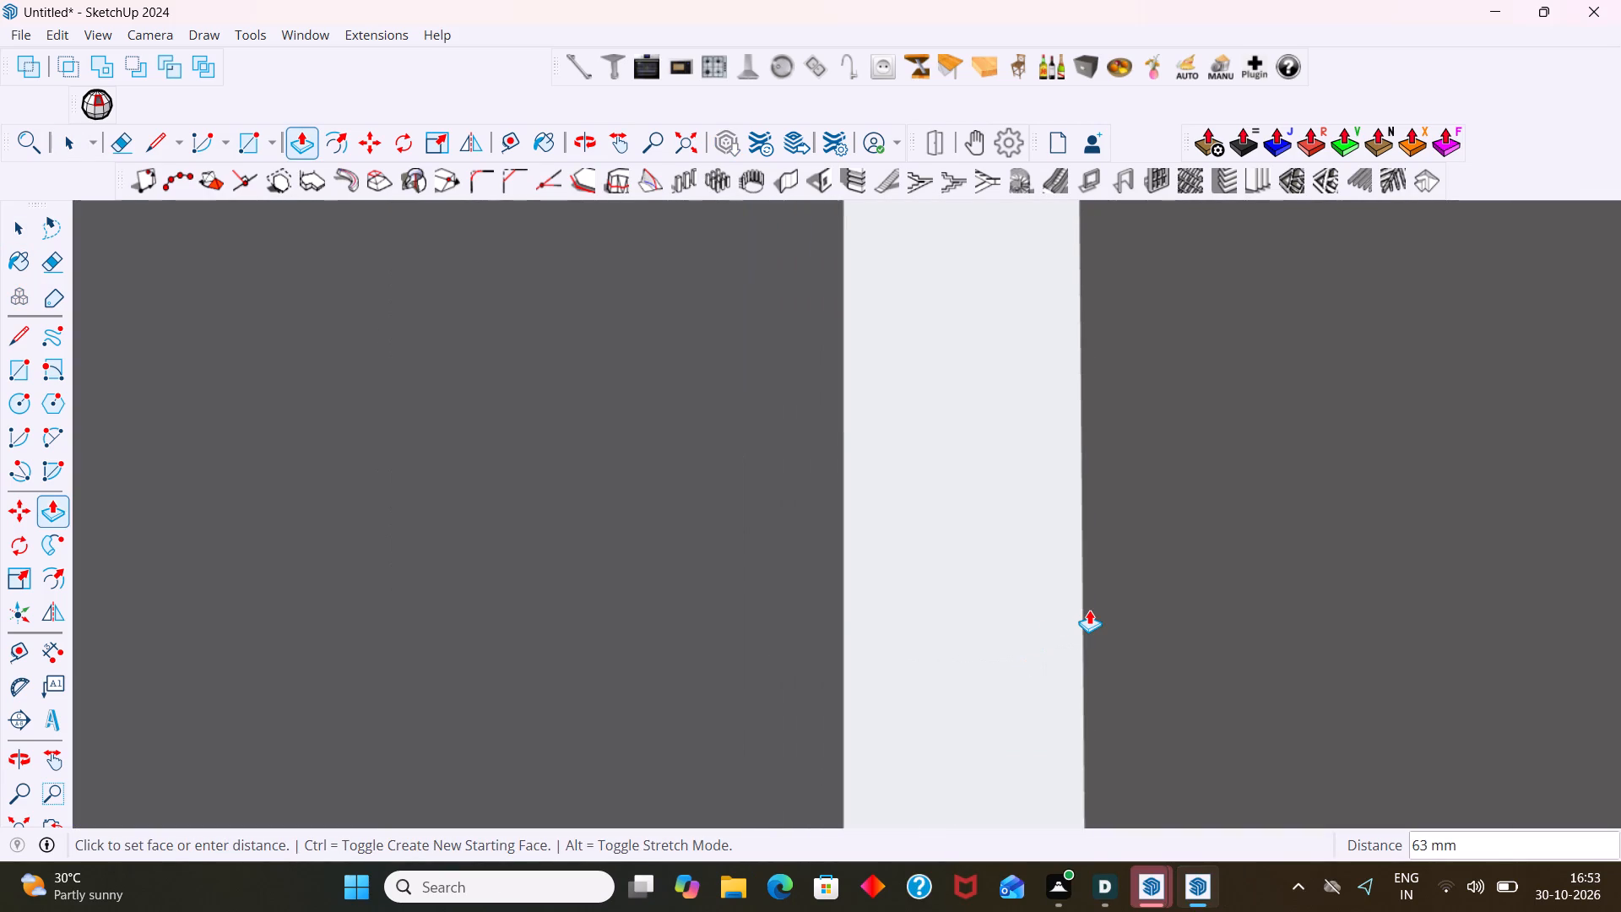
scroll(1089, 610, down, 20)
scroll(1089, 610, down, 3)
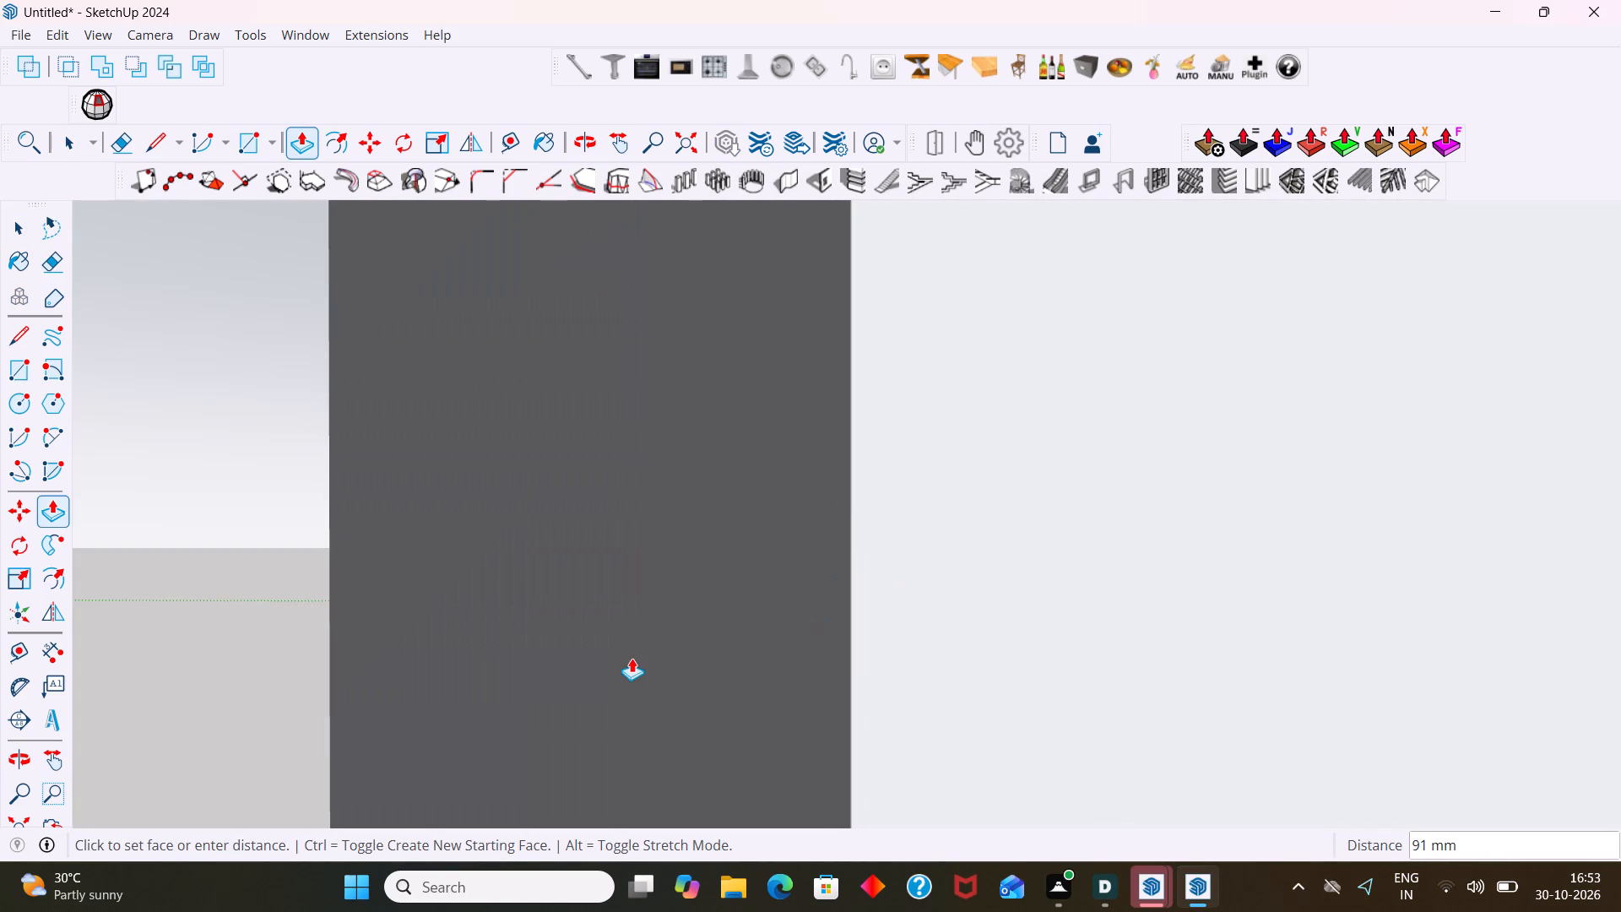
click(18, 816)
scroll(198, 730, down, 3)
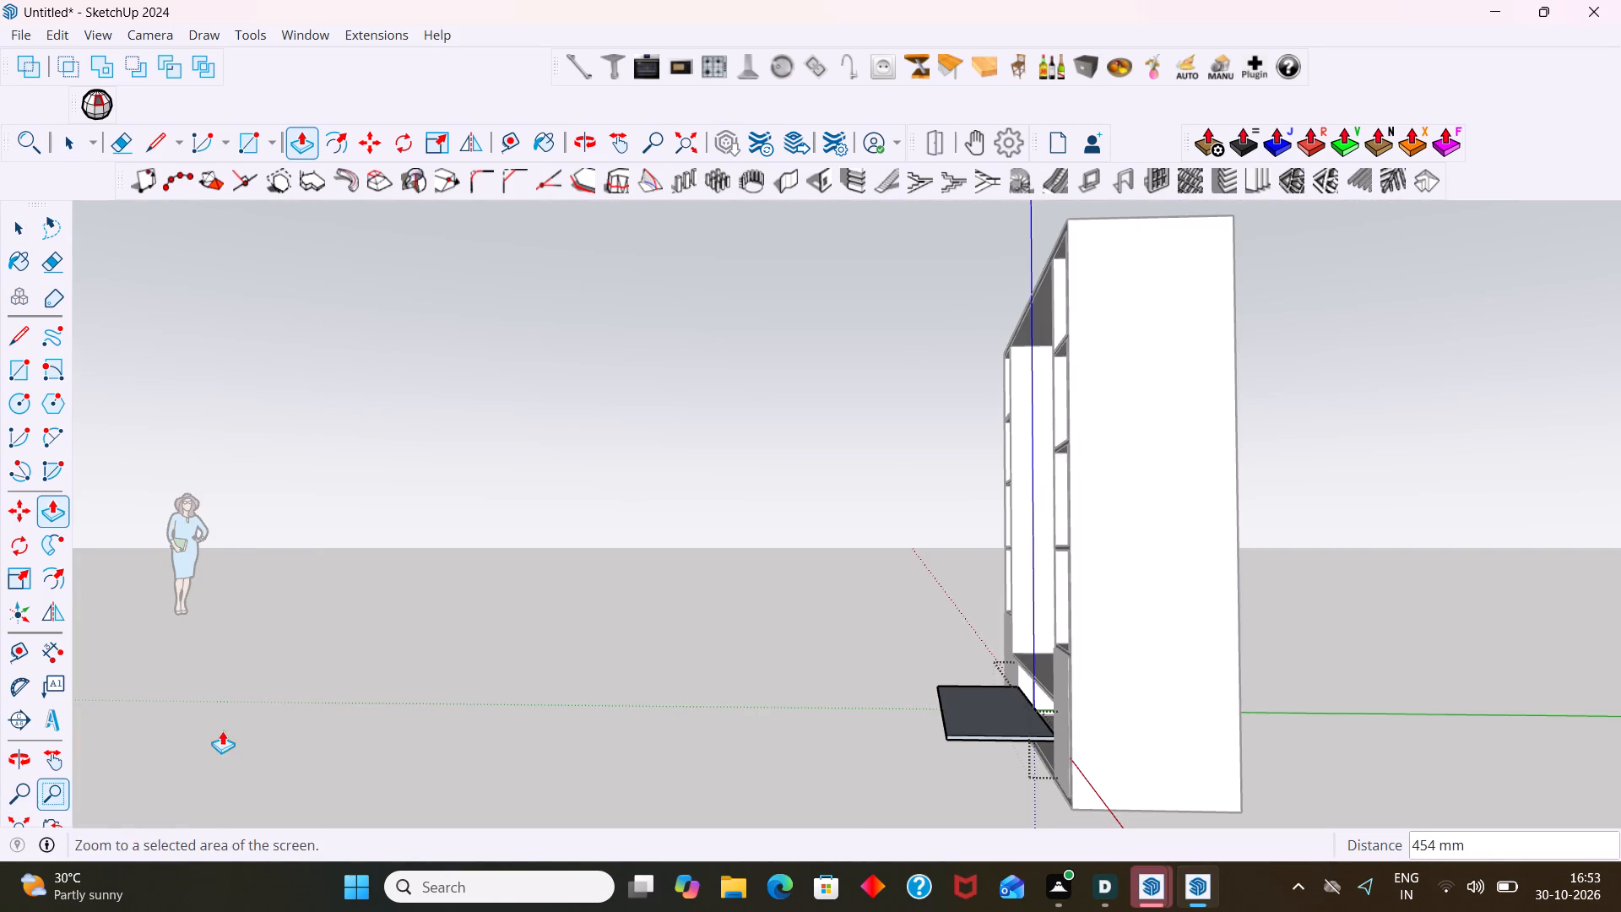
middle_drag(700, 611, 1230, 636)
scroll(1092, 634, up, 11)
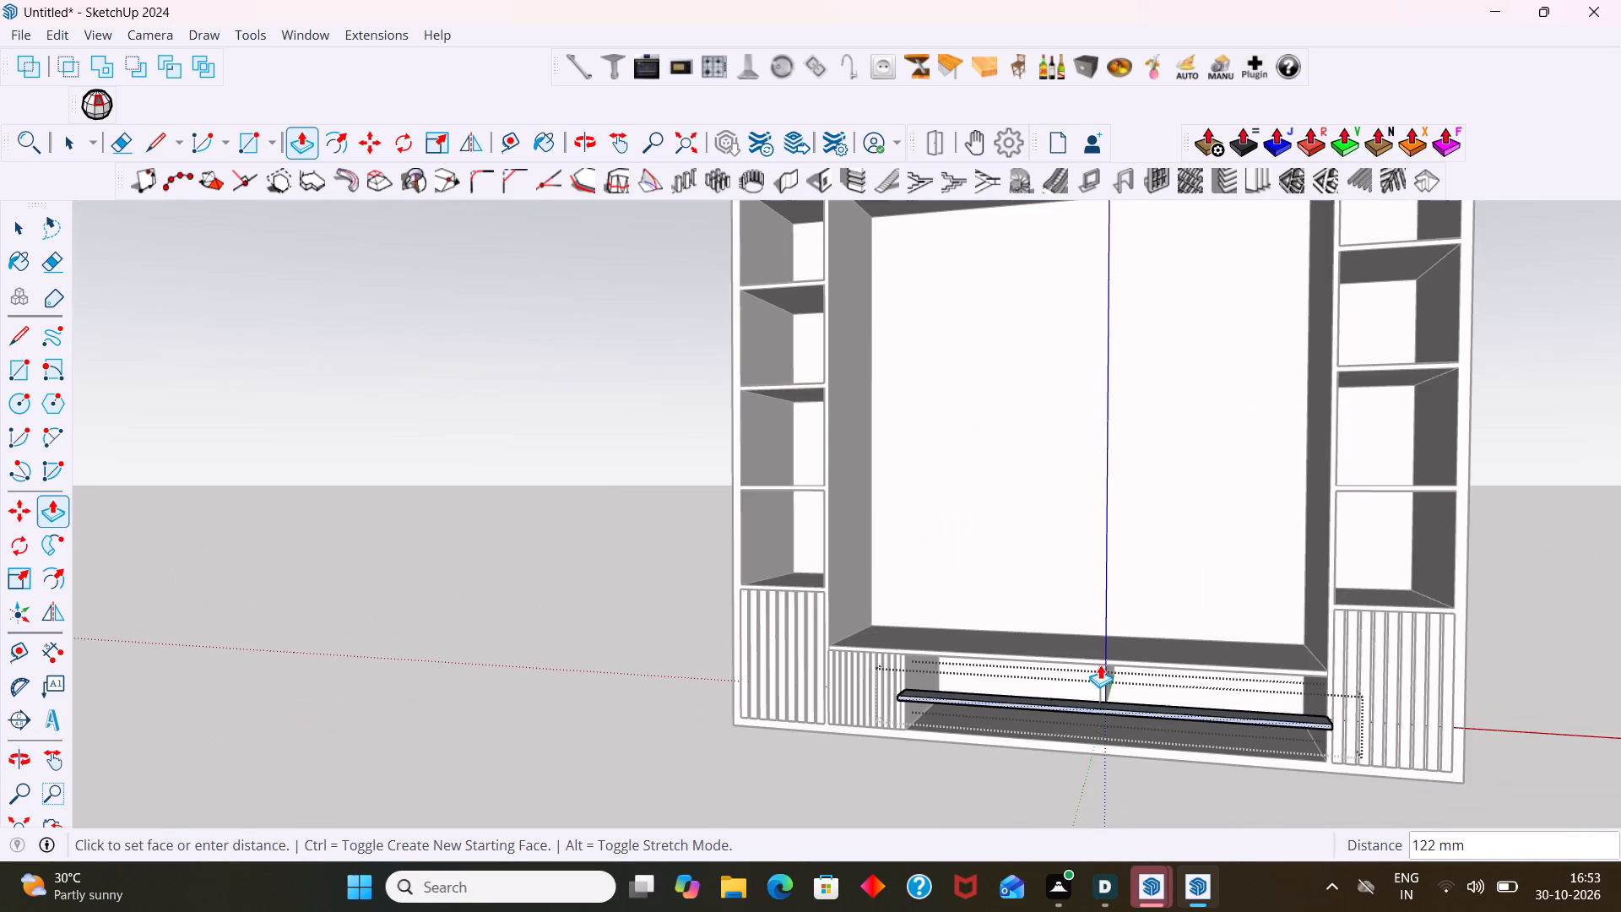
scroll(1100, 665, up, 3)
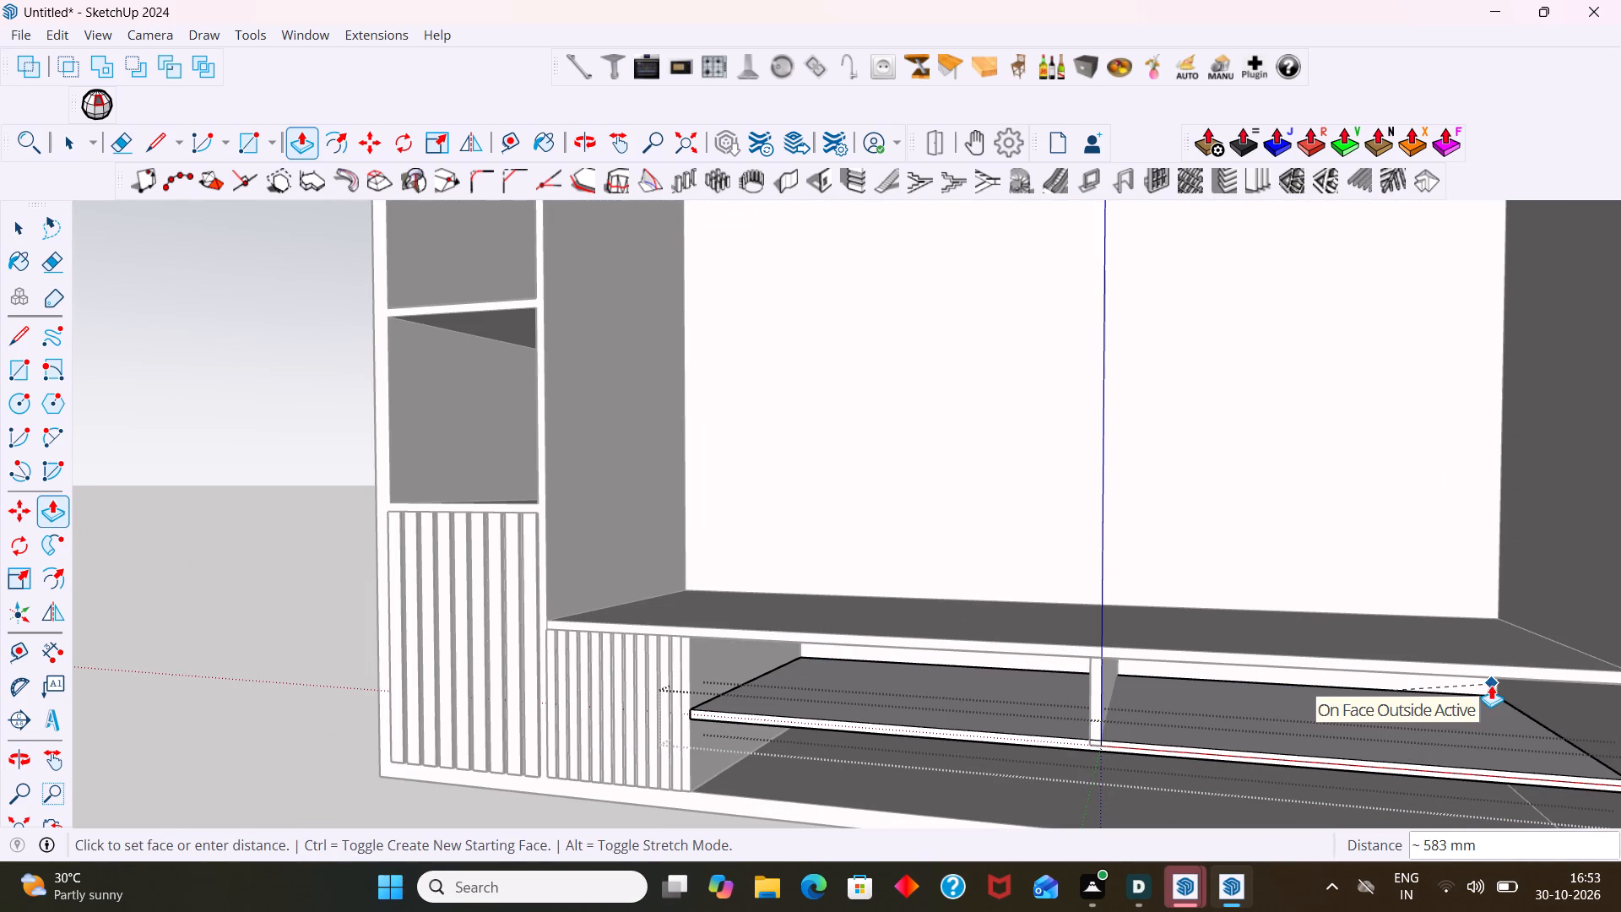
click(1491, 685)
key(space)
click(1215, 551)
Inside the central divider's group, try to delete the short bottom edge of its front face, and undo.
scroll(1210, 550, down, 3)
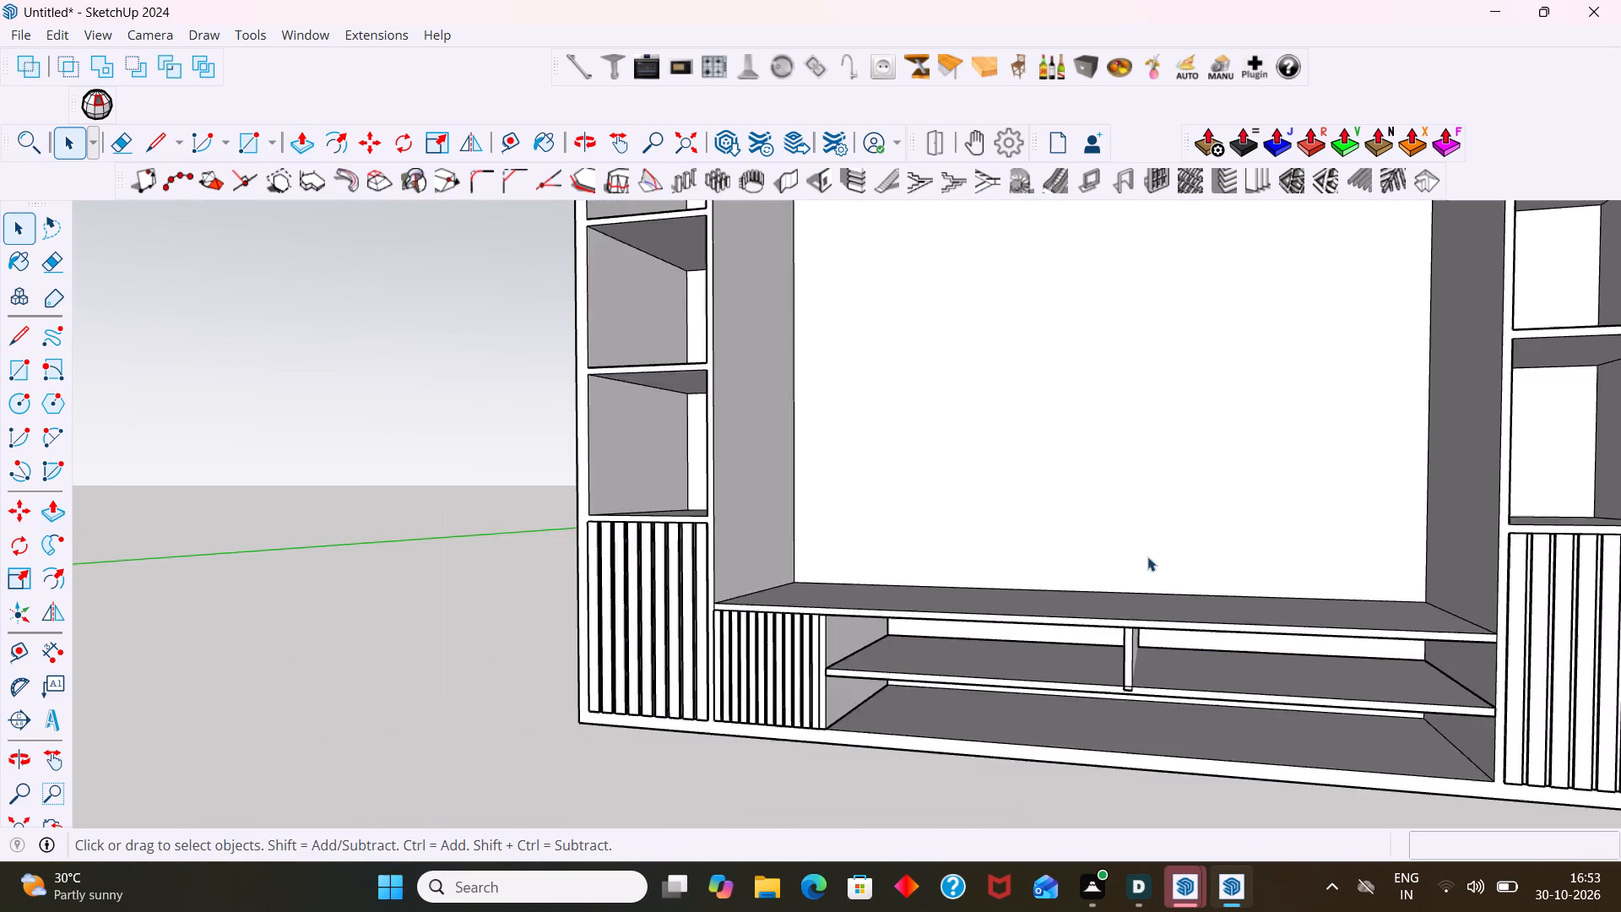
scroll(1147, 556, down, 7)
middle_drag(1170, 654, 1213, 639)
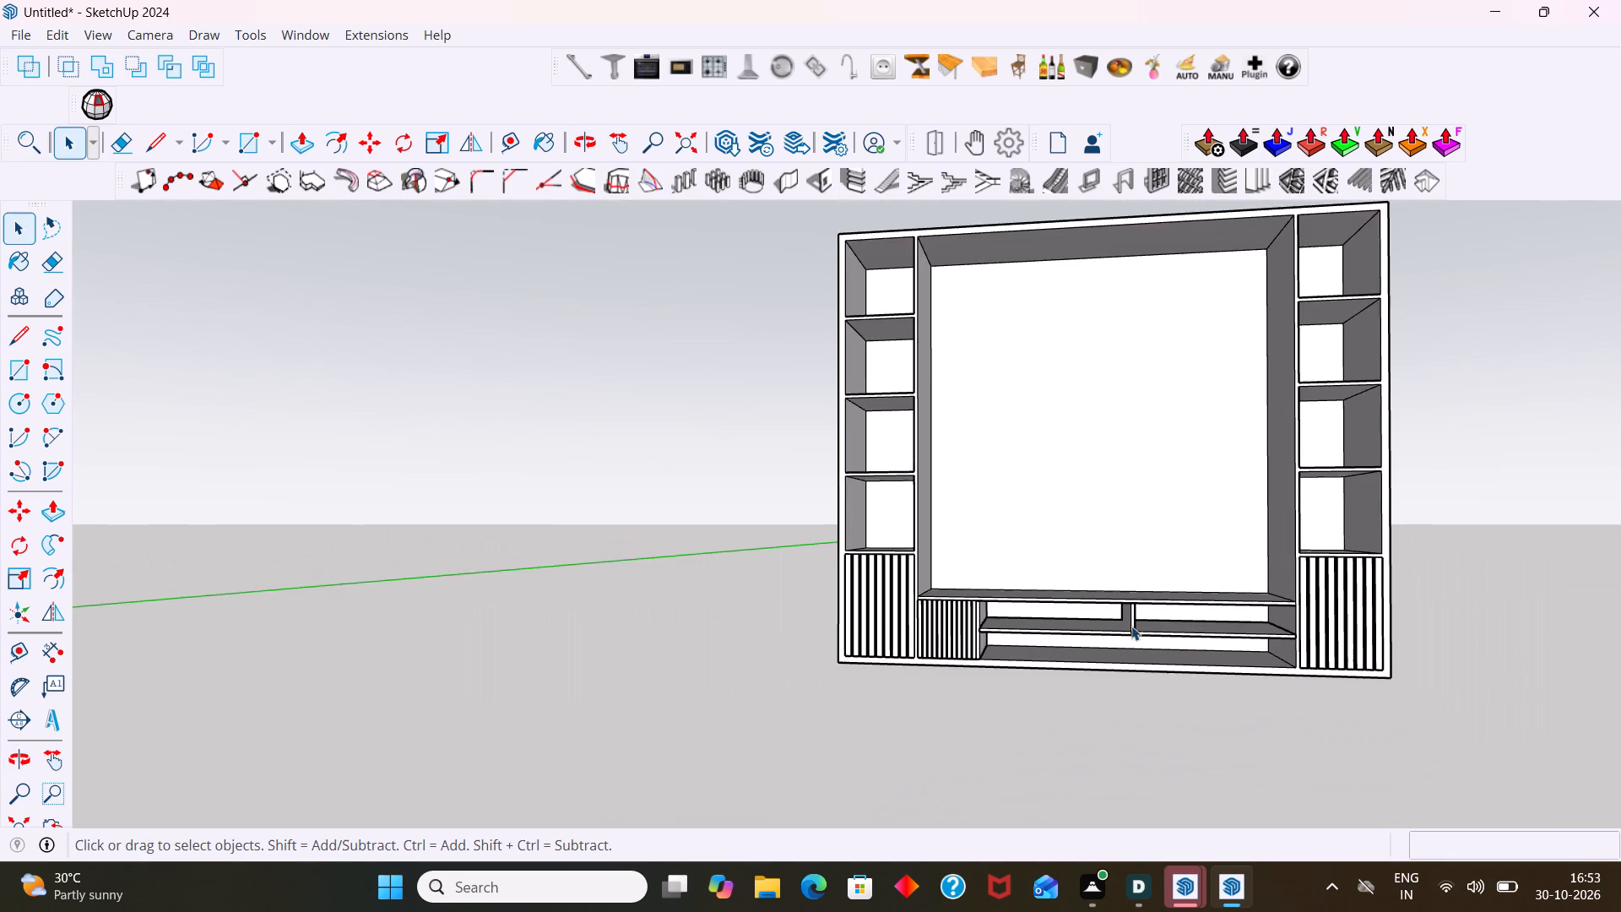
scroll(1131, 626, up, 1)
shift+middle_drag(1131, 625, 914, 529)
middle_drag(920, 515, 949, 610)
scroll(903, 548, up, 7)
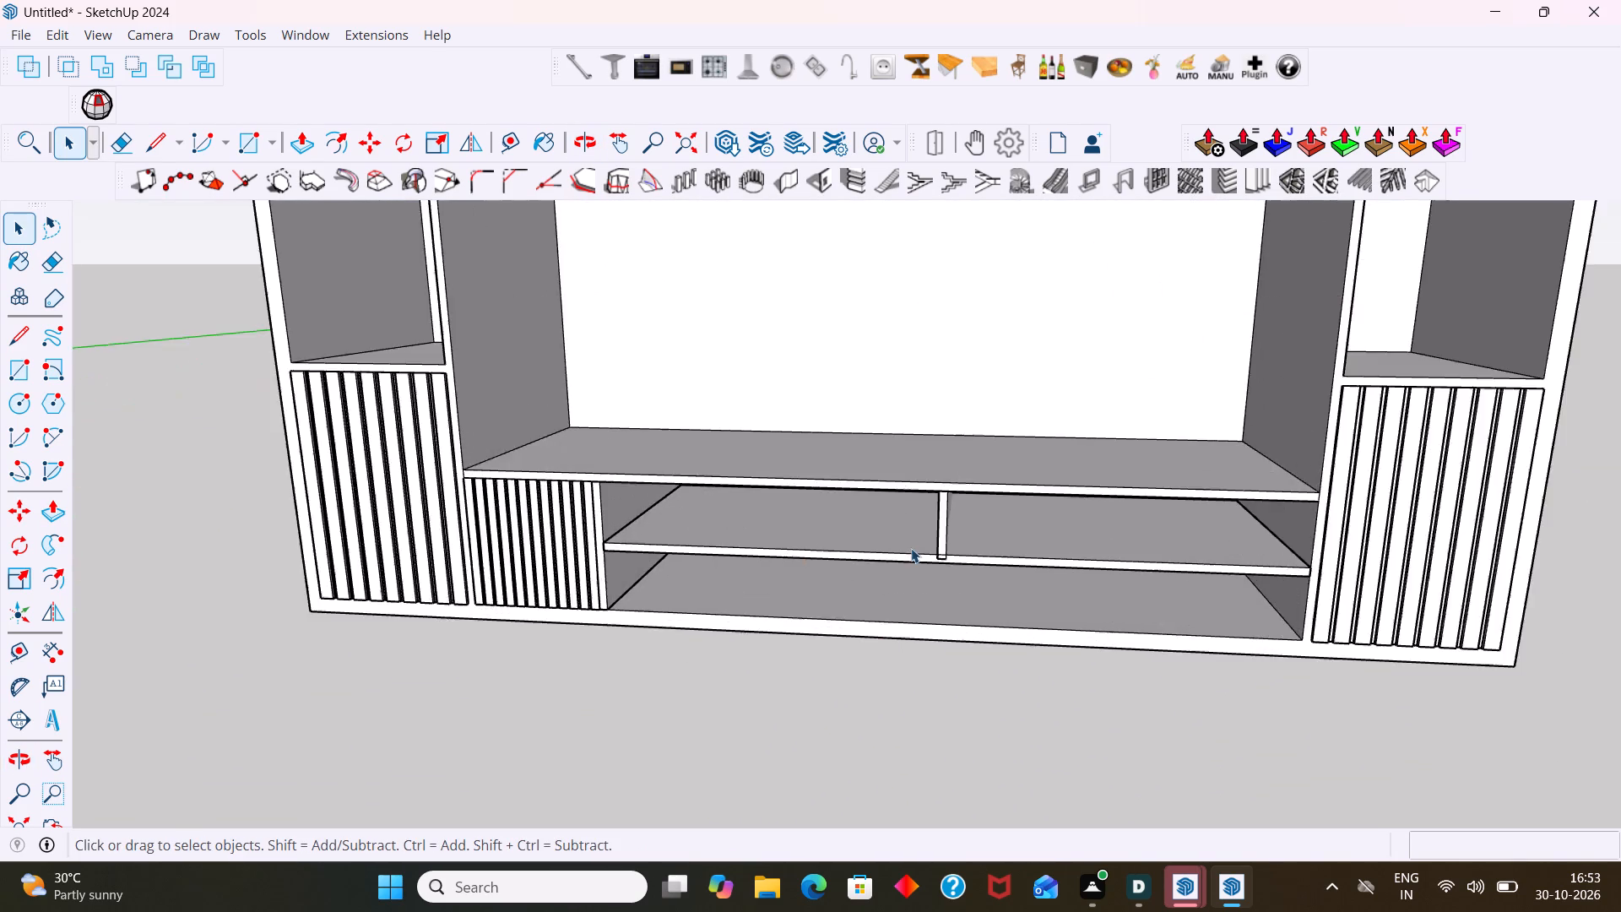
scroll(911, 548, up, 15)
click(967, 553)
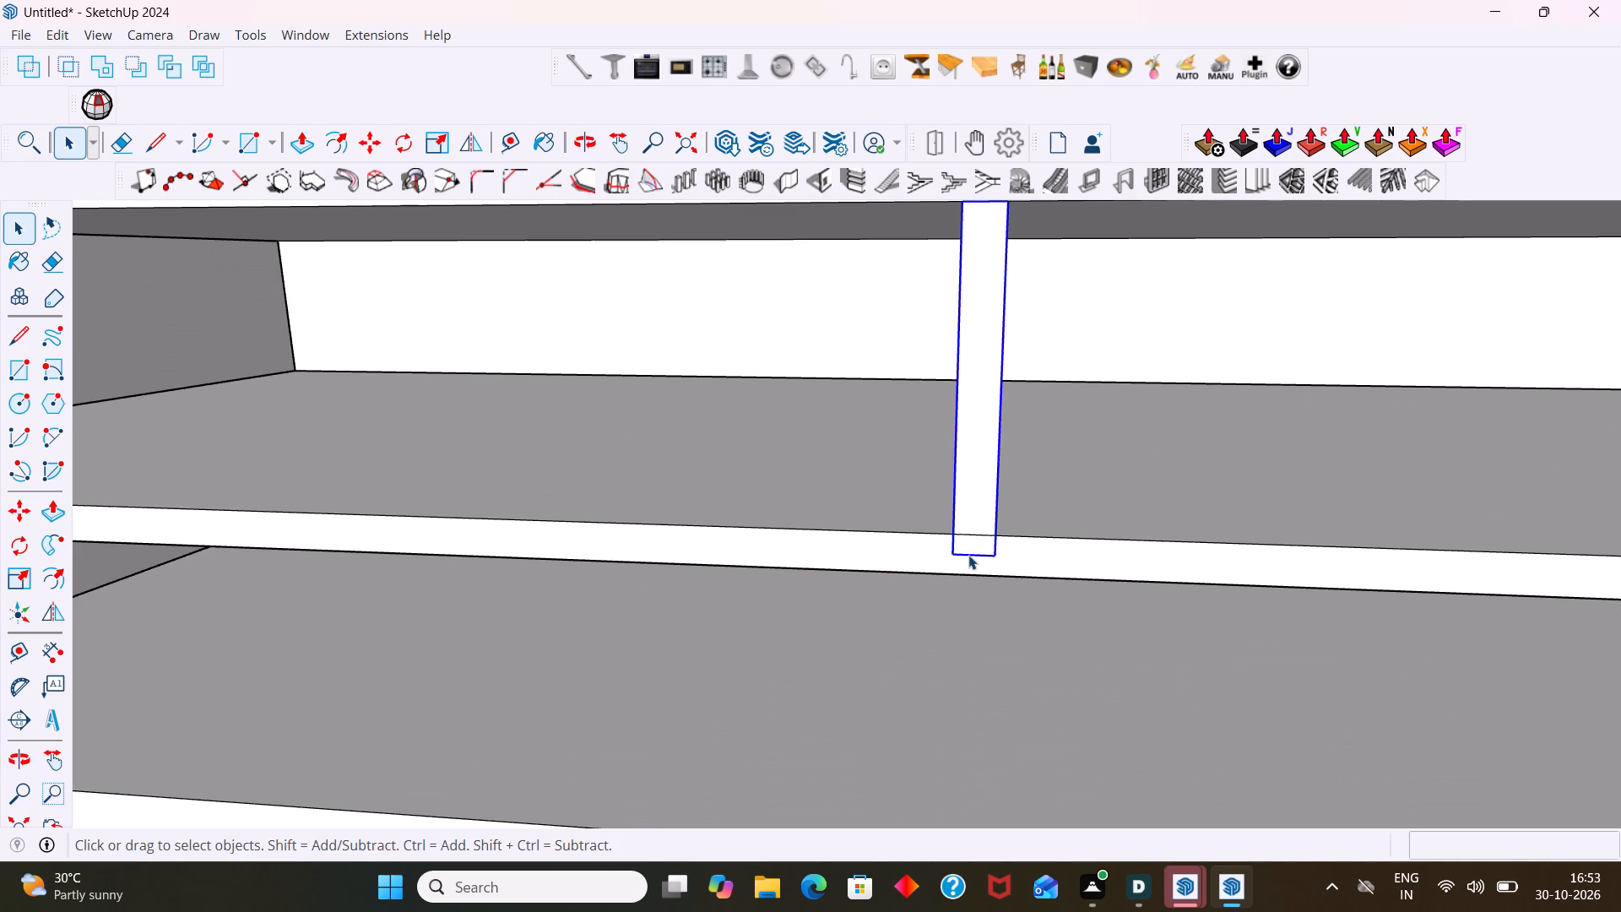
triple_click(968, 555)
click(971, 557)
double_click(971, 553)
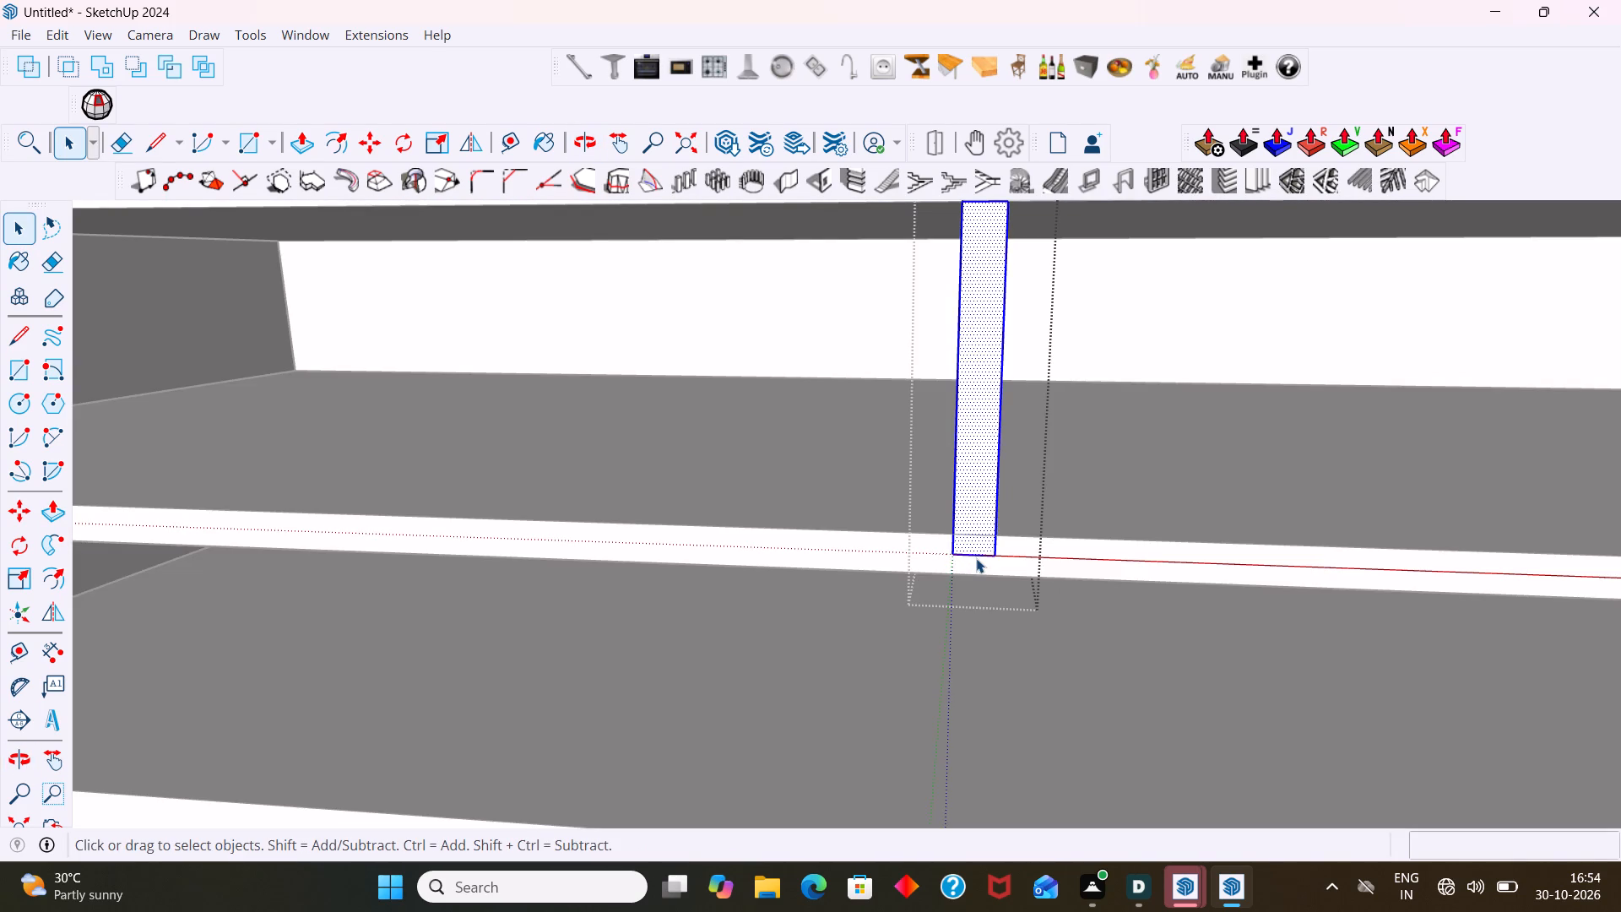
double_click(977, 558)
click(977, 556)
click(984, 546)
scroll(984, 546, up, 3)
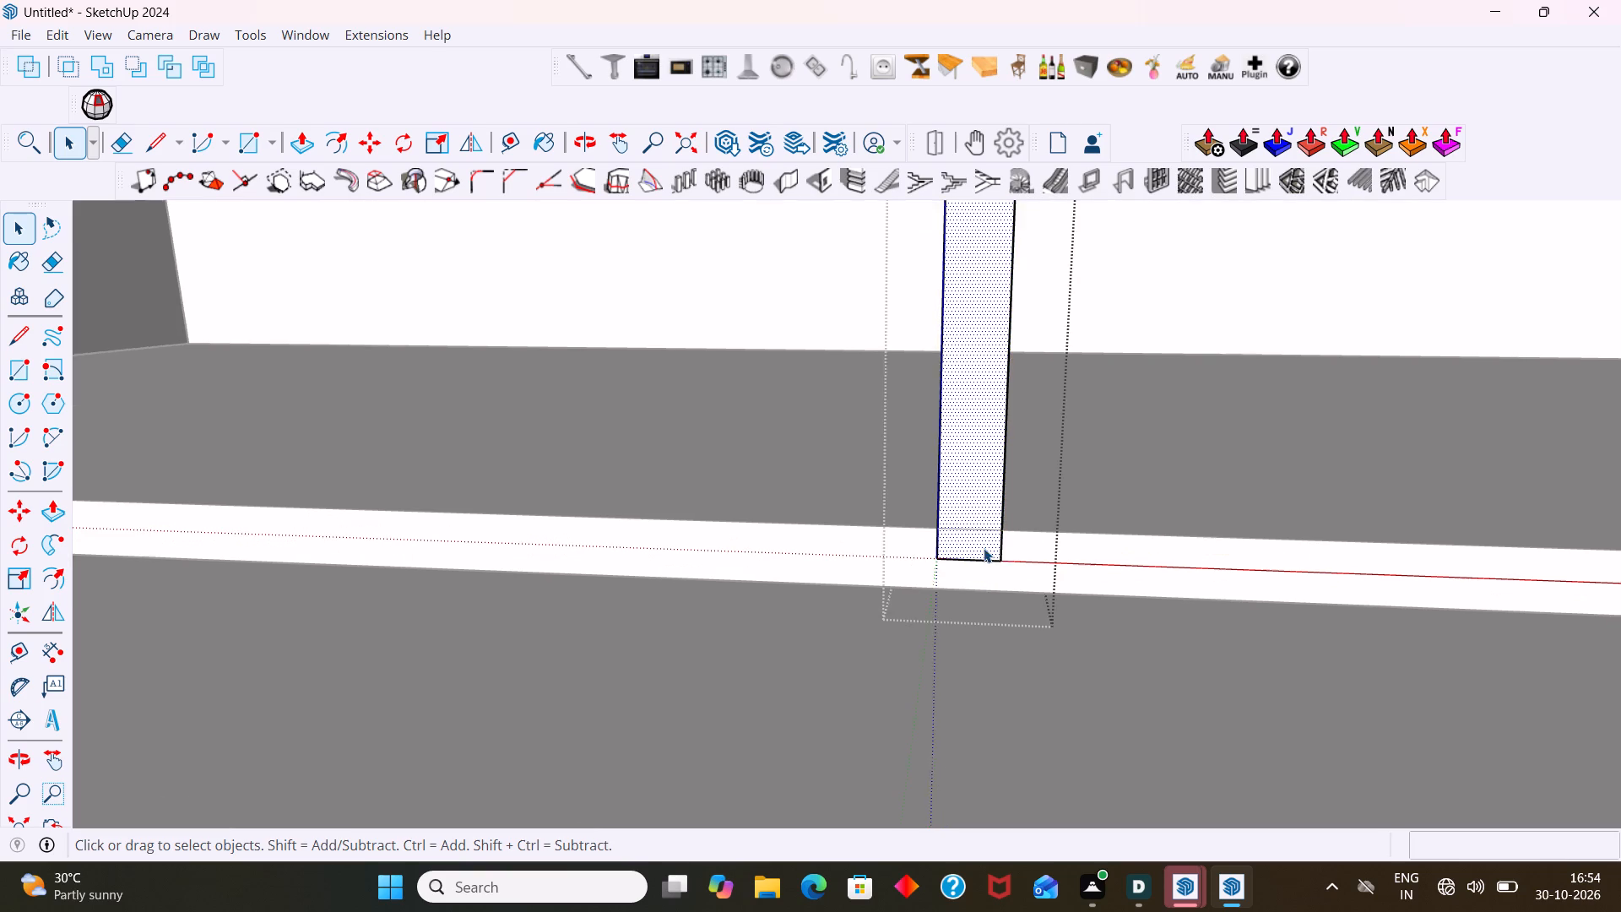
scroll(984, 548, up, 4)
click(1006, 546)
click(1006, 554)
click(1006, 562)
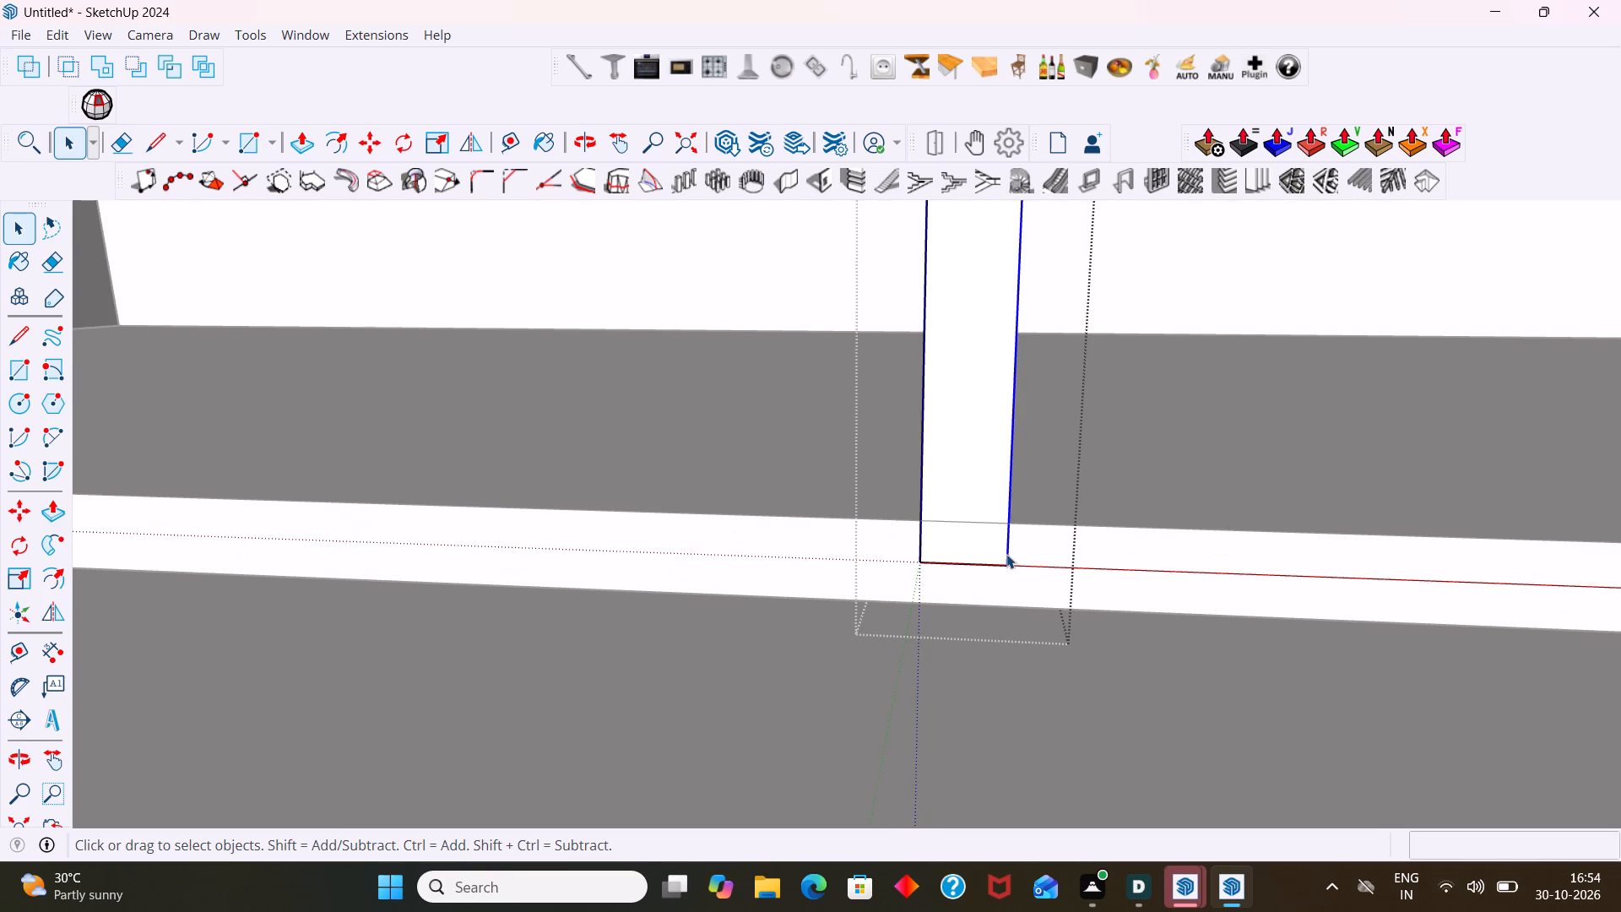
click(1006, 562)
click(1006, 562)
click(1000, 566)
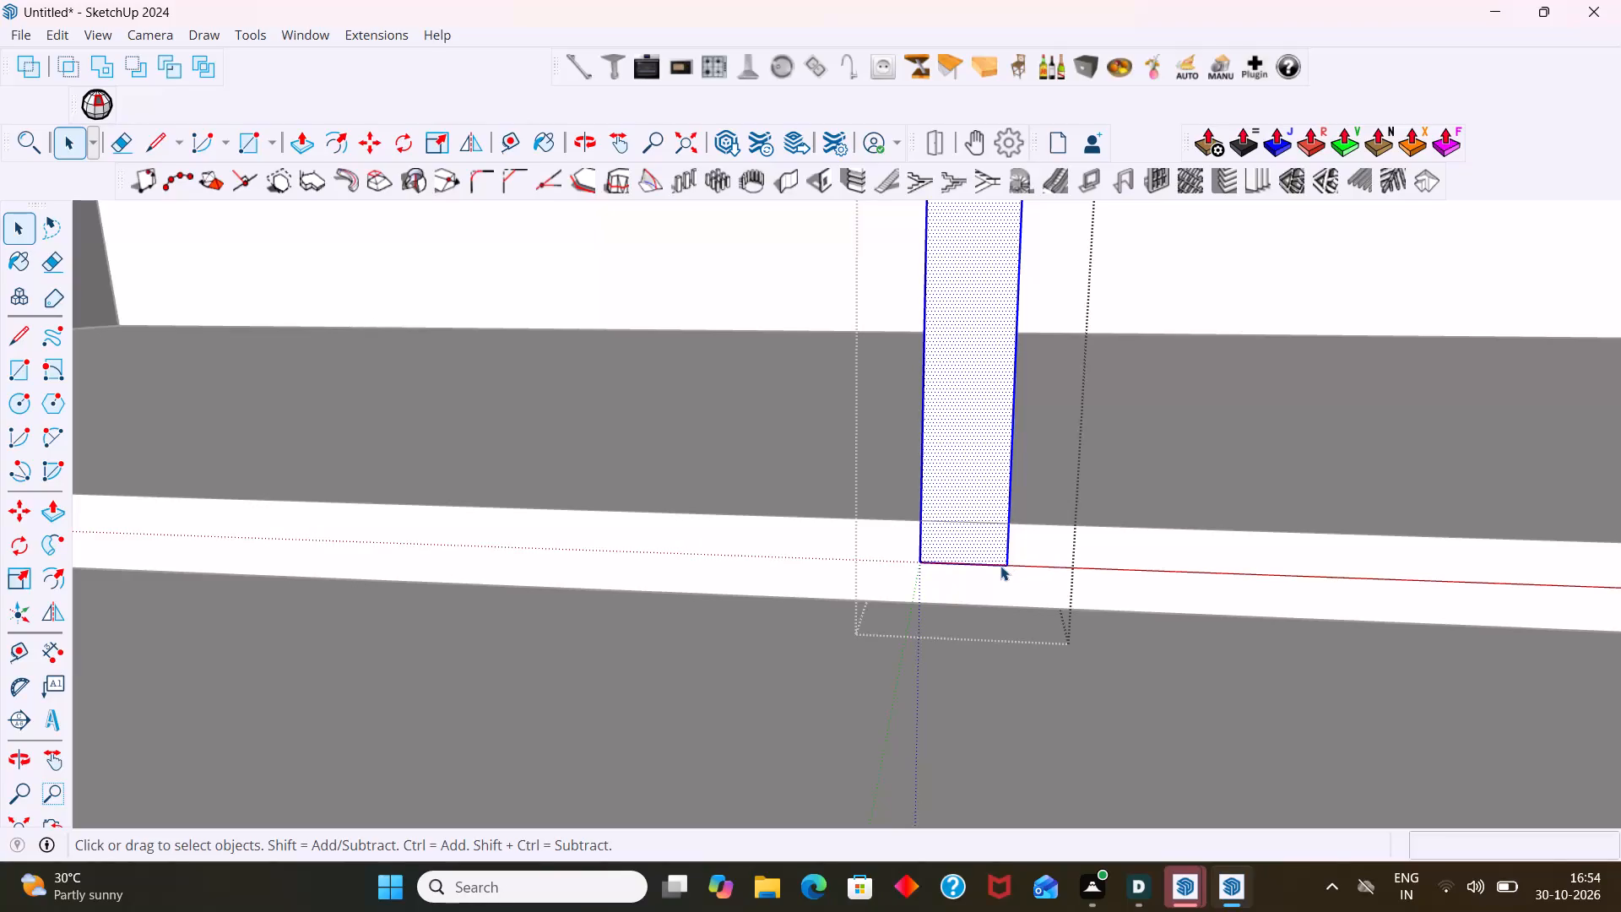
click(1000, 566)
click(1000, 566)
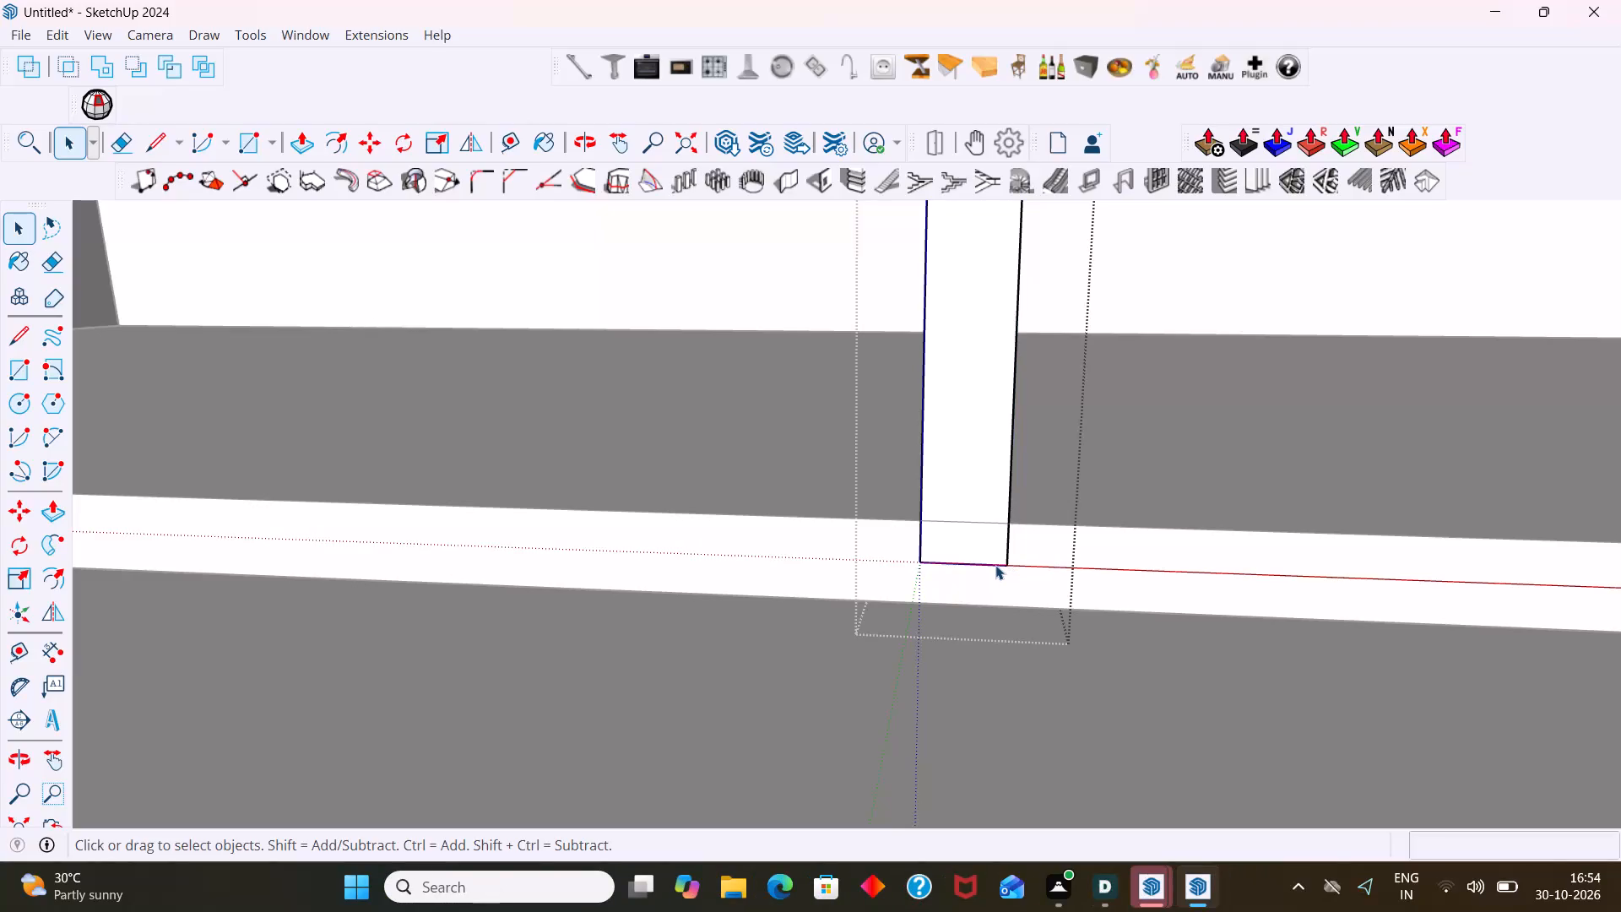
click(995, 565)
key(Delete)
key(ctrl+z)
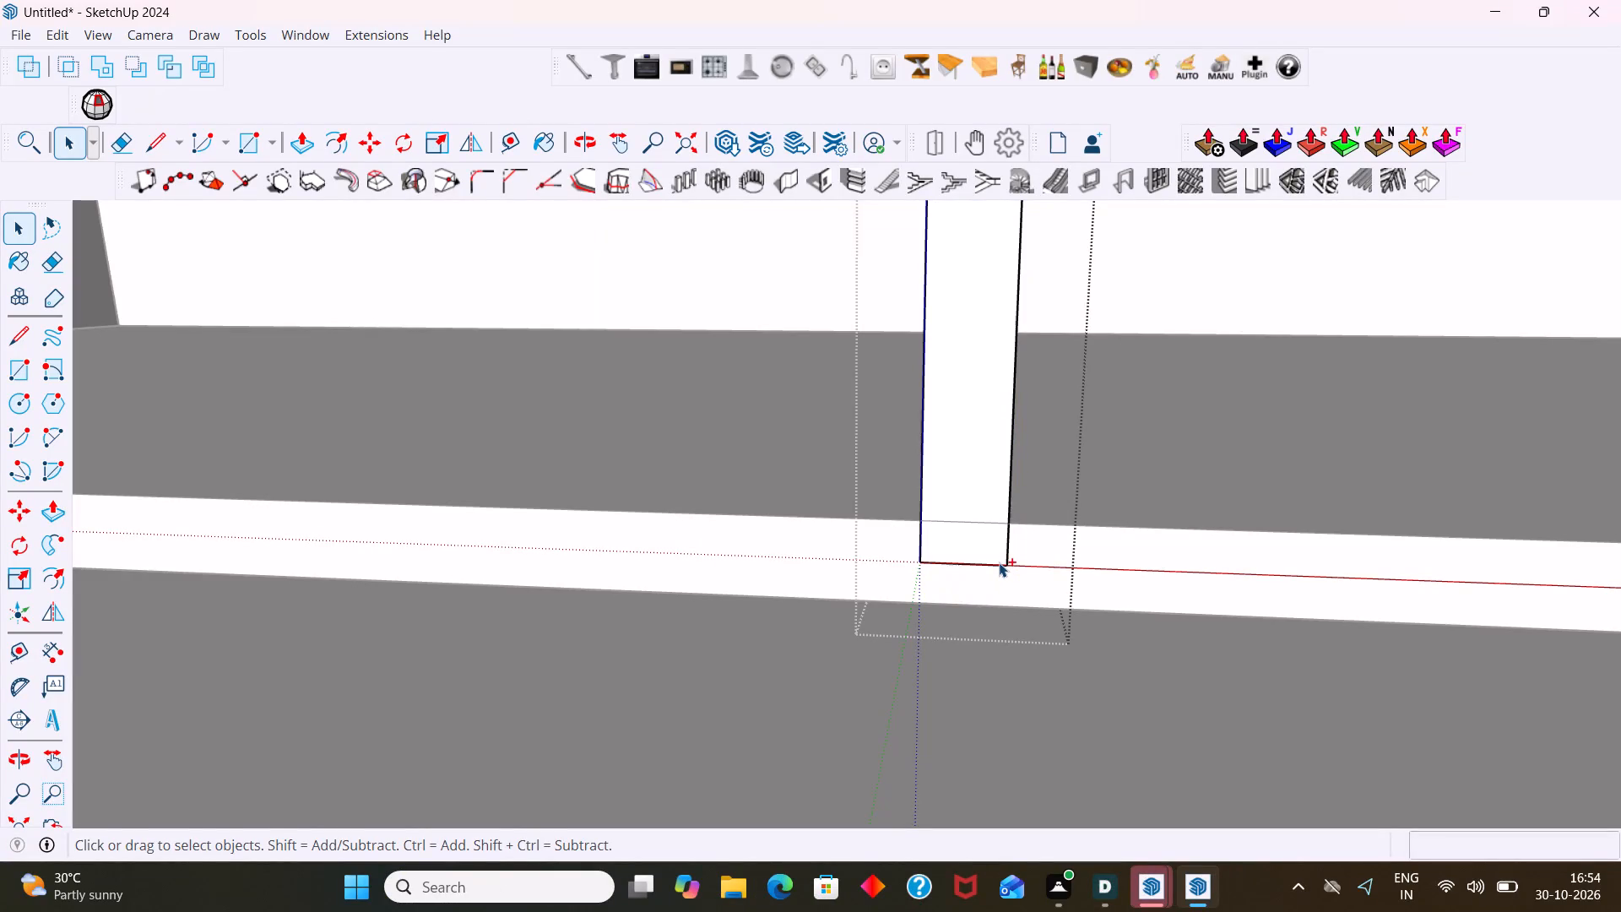
Erase the two vertical edges and the bottom edge of the divider's front face, and leave the group.
click(1006, 559)
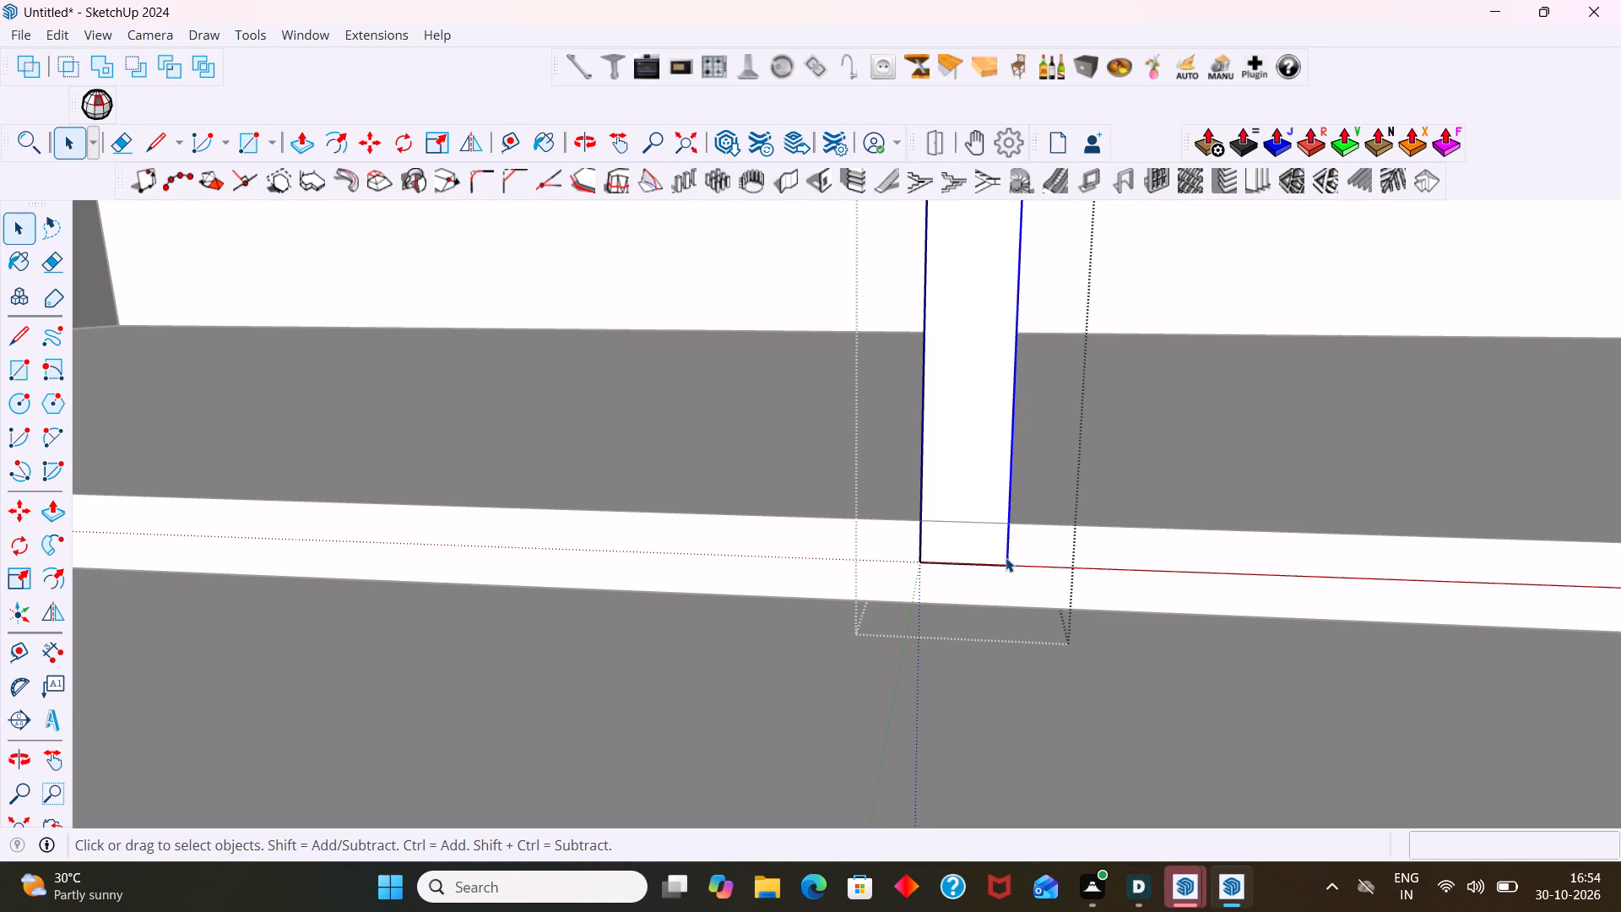
key(space)
double_click(981, 473)
double_click(972, 484)
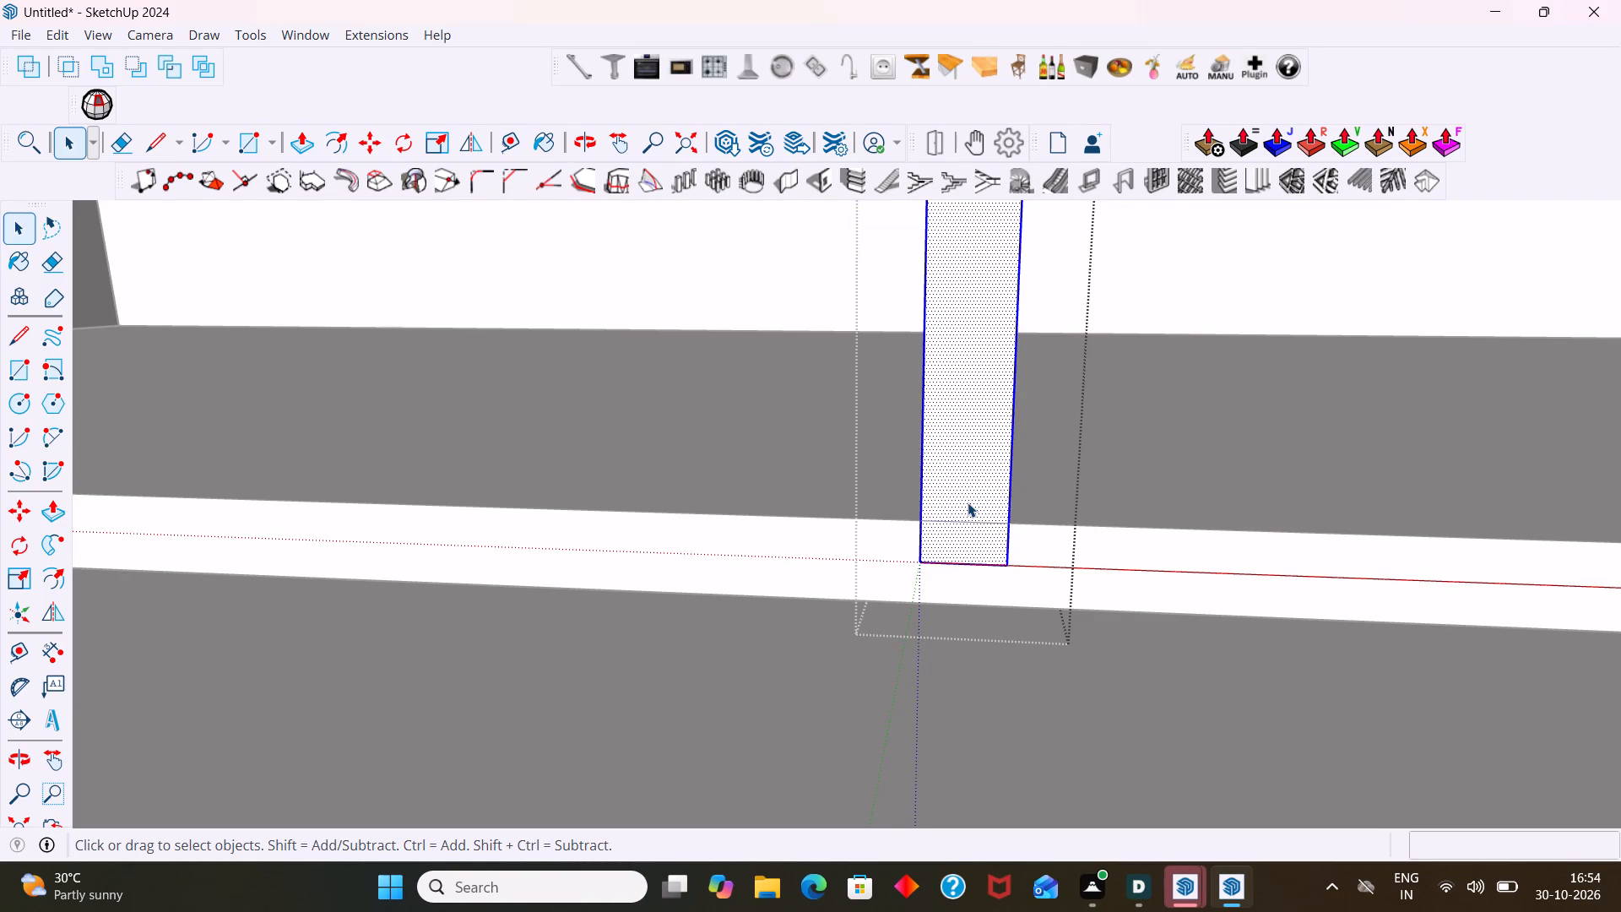
key(e)
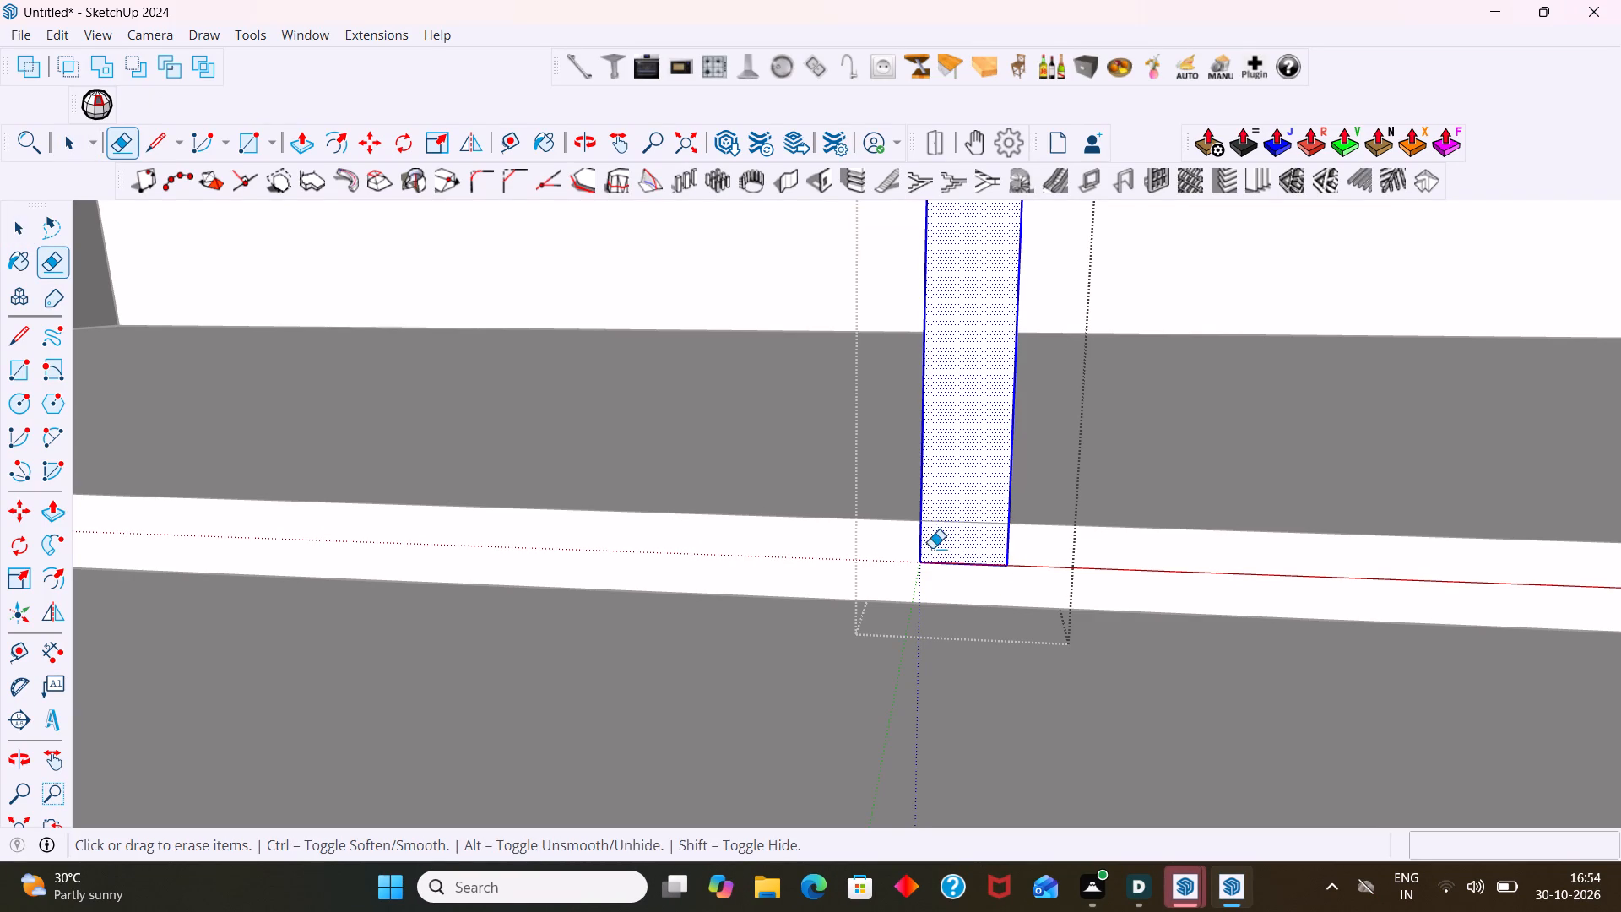
click(920, 548)
click(1007, 557)
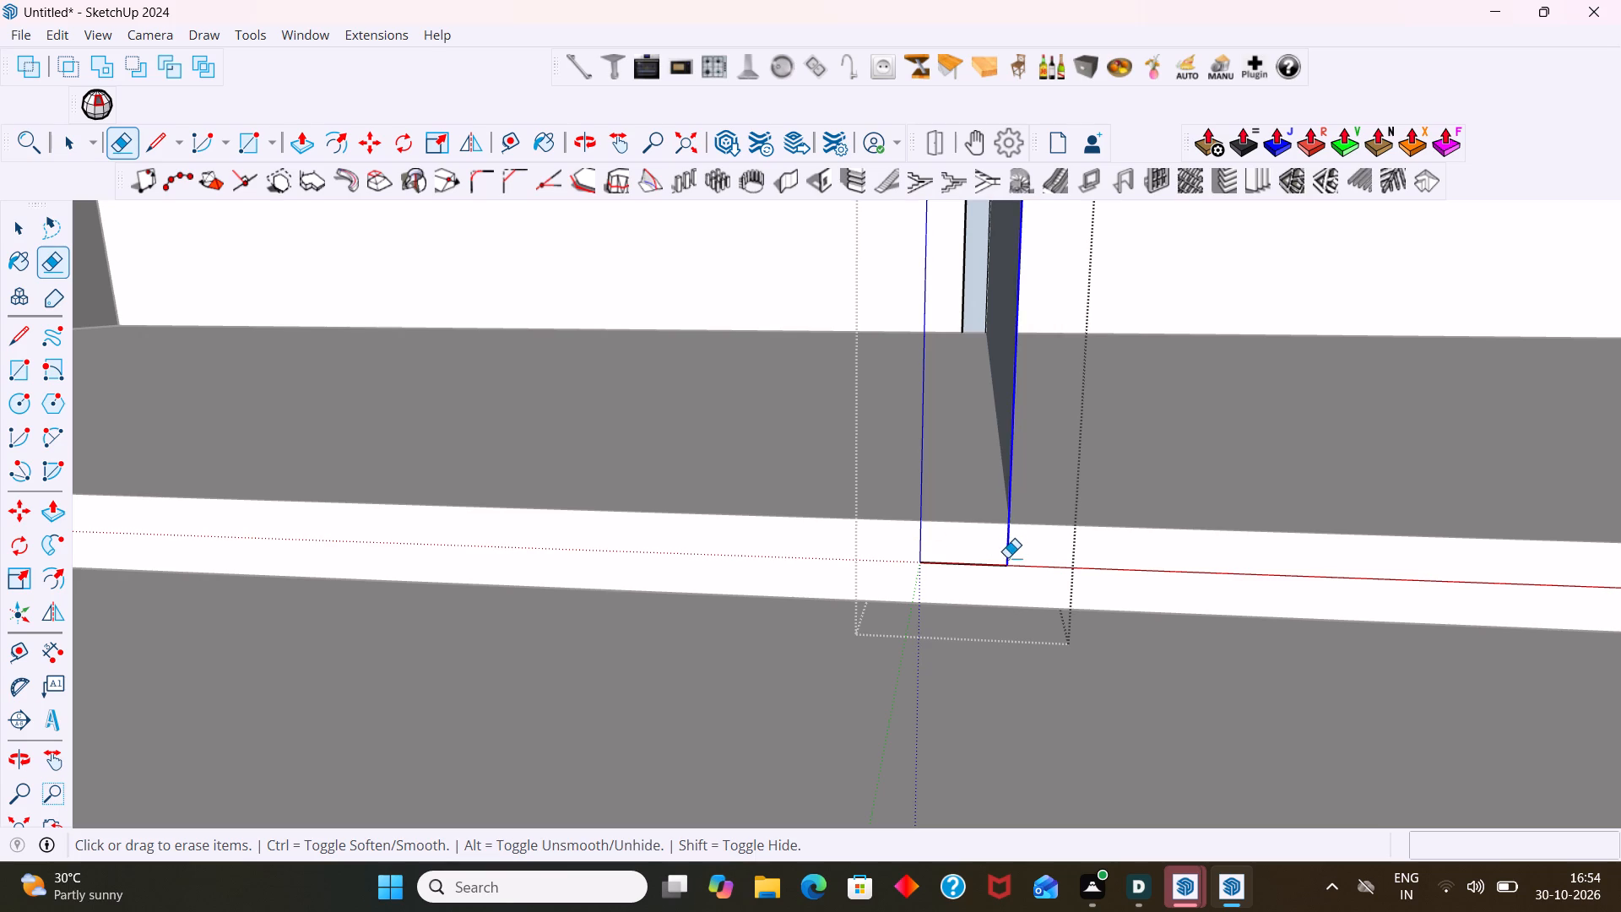
scroll(1007, 557, down, 1)
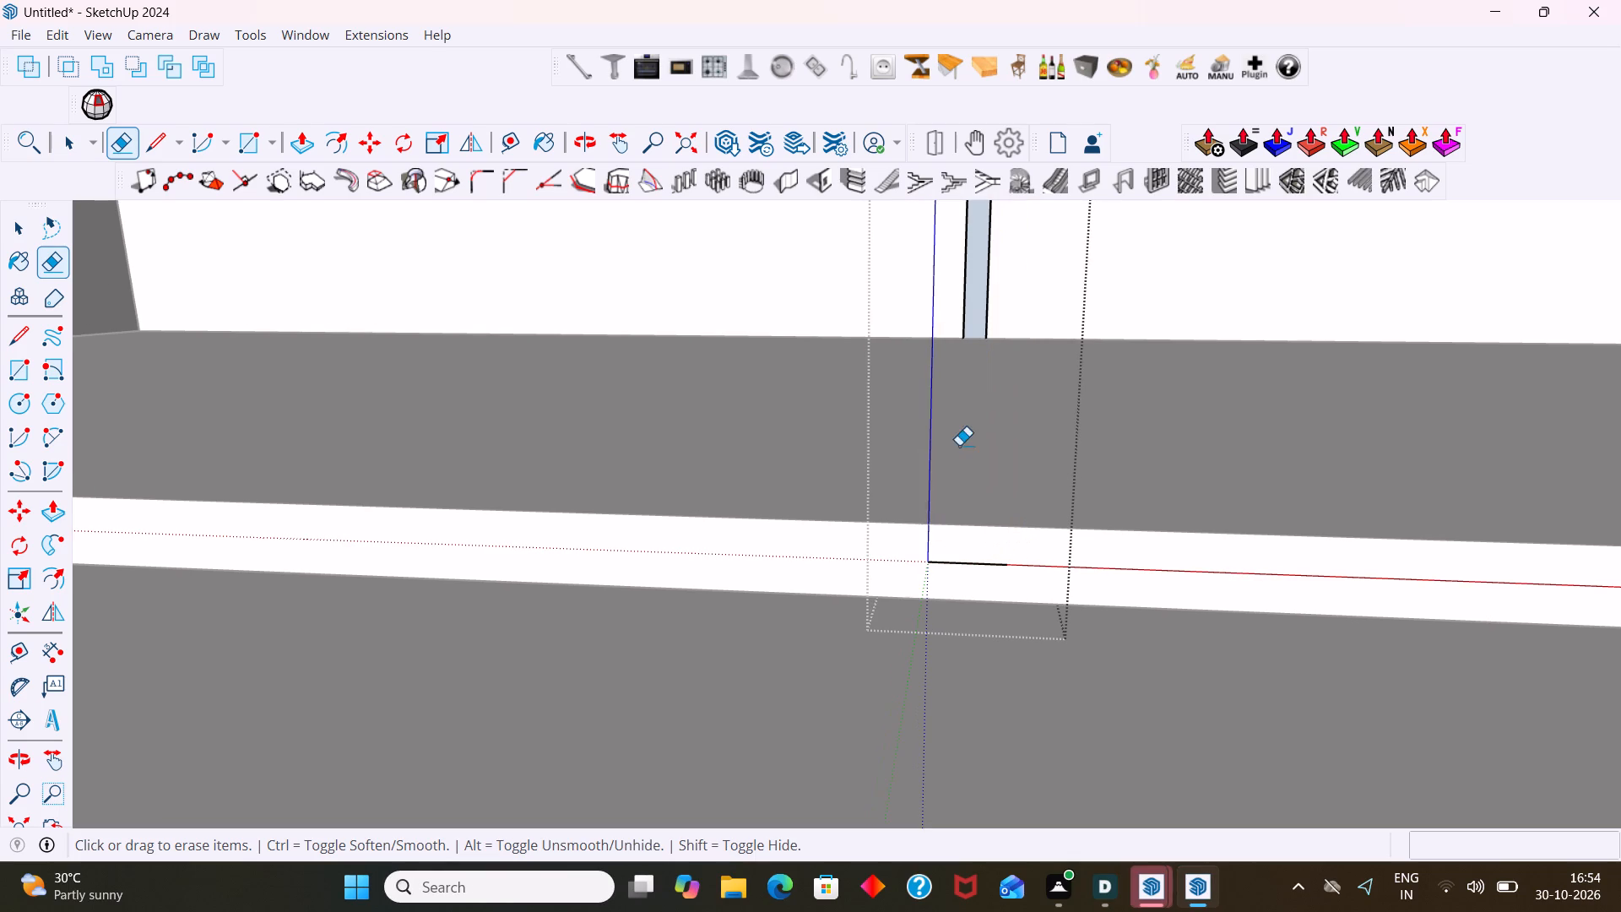
click(933, 437)
scroll(942, 448, down, 7)
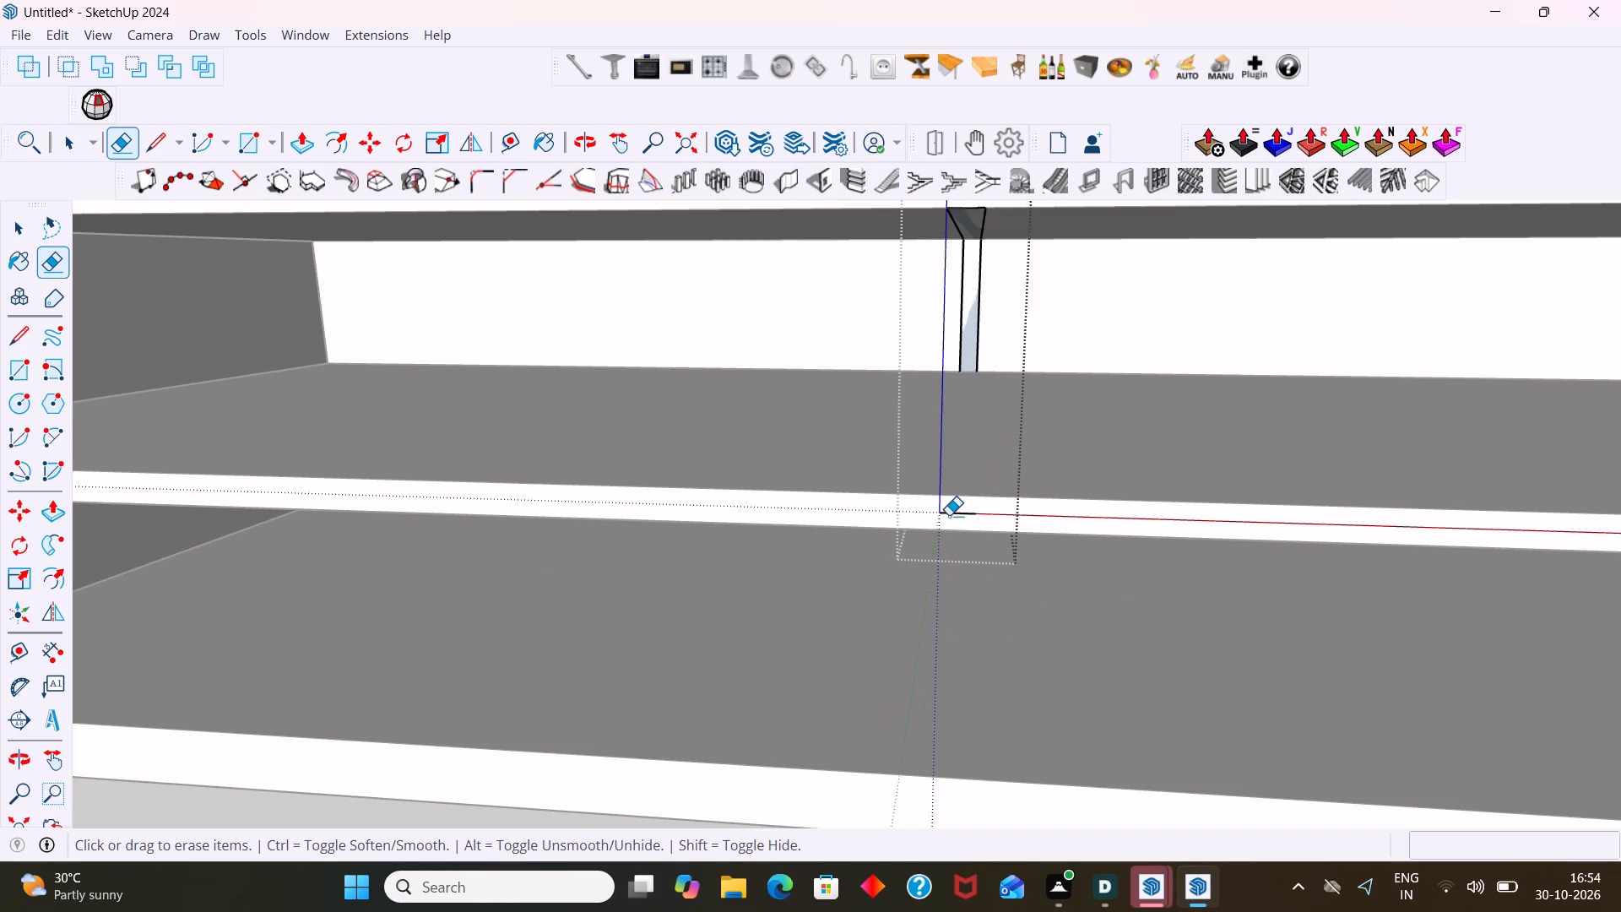
click(949, 515)
scroll(957, 510, down, 4)
shift+middle_drag(959, 490, 898, 636)
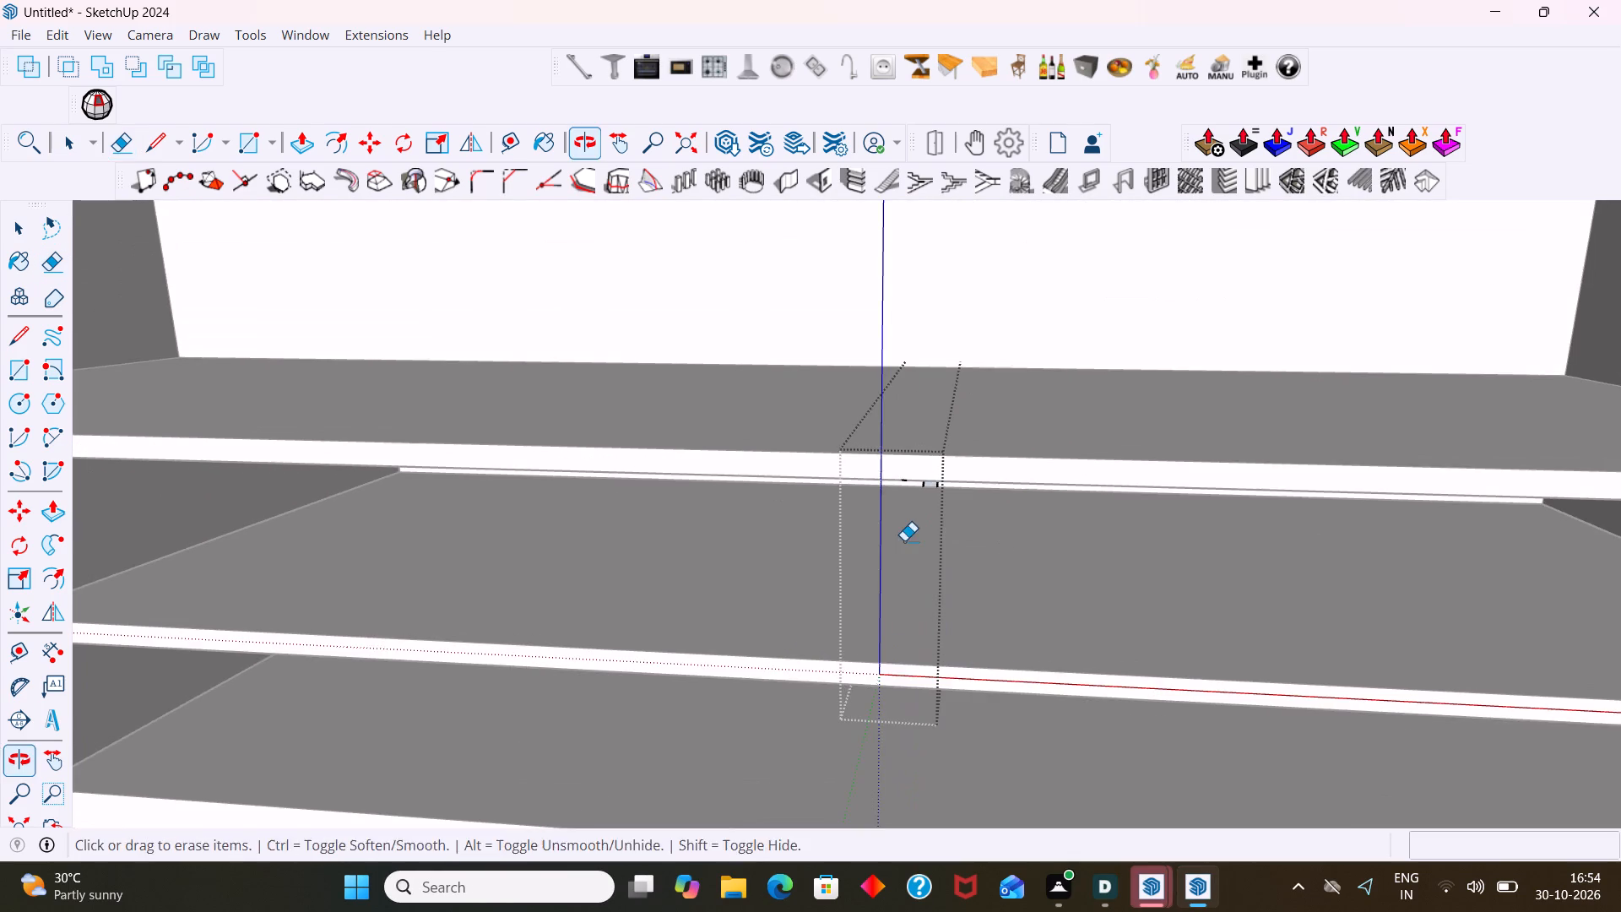
middle_drag(937, 464, 902, 382)
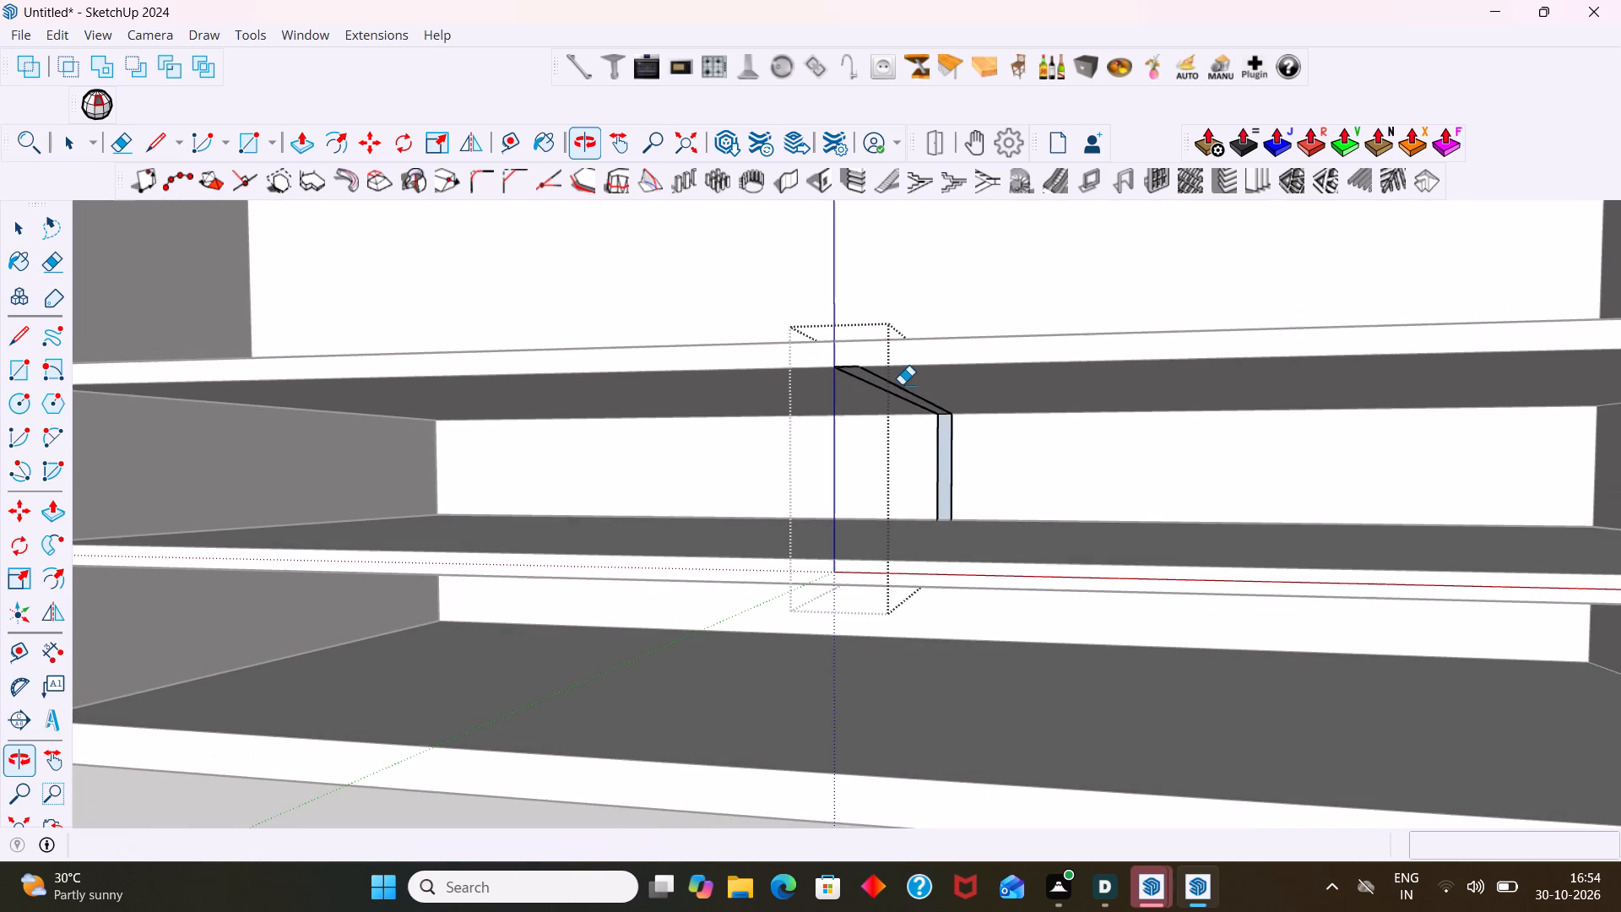
key(space)
scroll(663, 593, down, 8)
click(1325, 772)
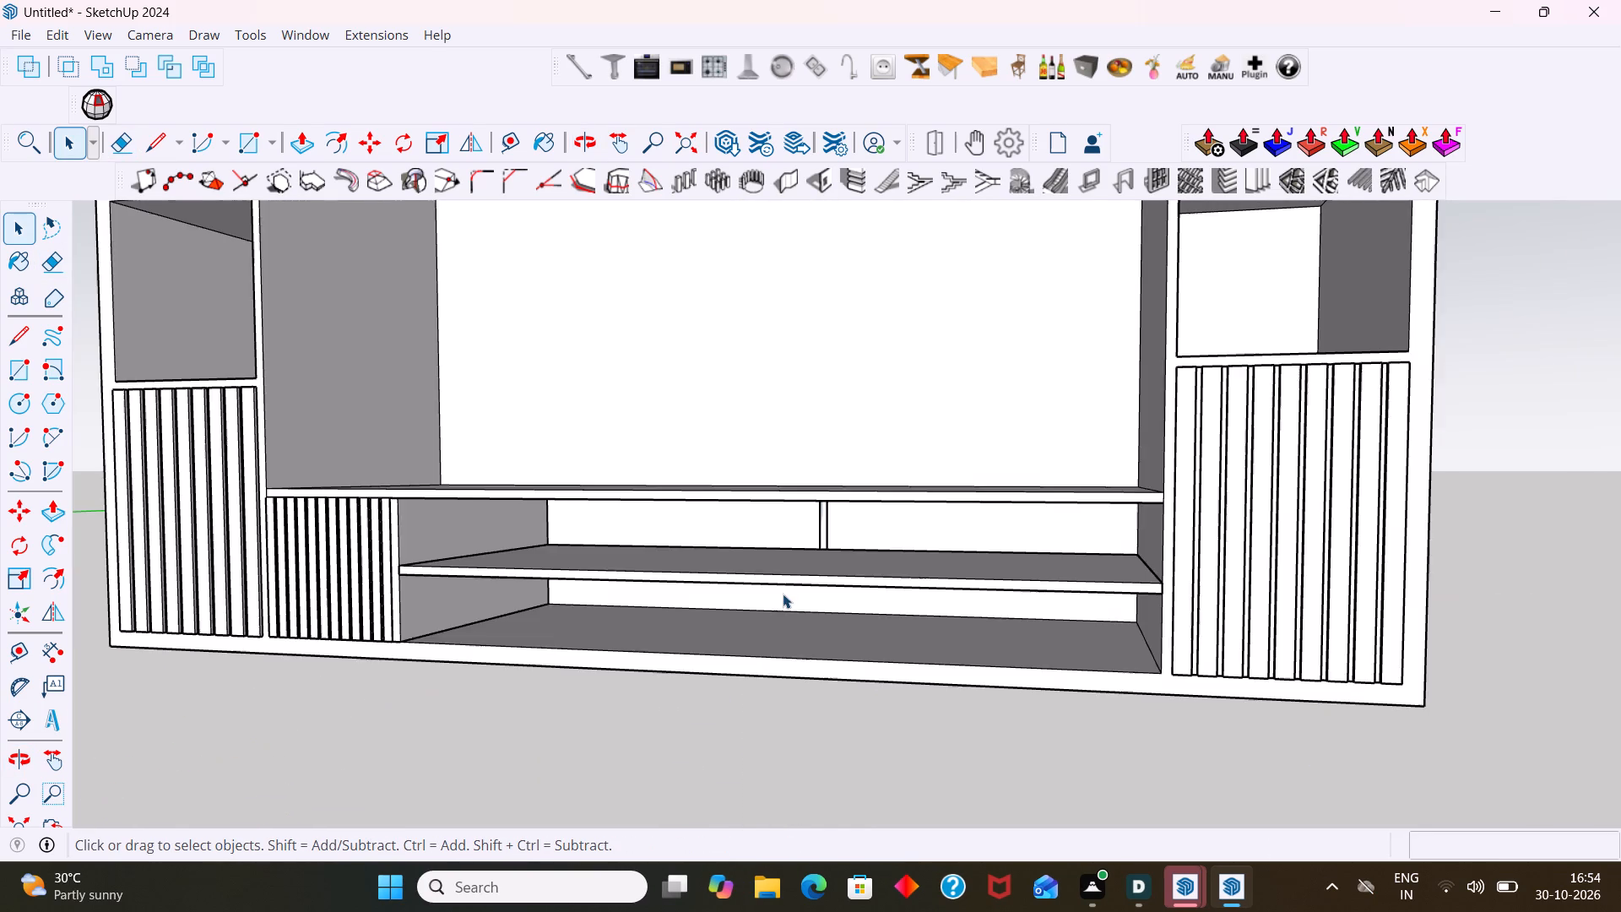
Reopen the divider's group and push/pull its remaining back face about 592 mm forward to the shelf's front edge.
scroll(682, 514, up, 9)
click(886, 539)
double_click(886, 539)
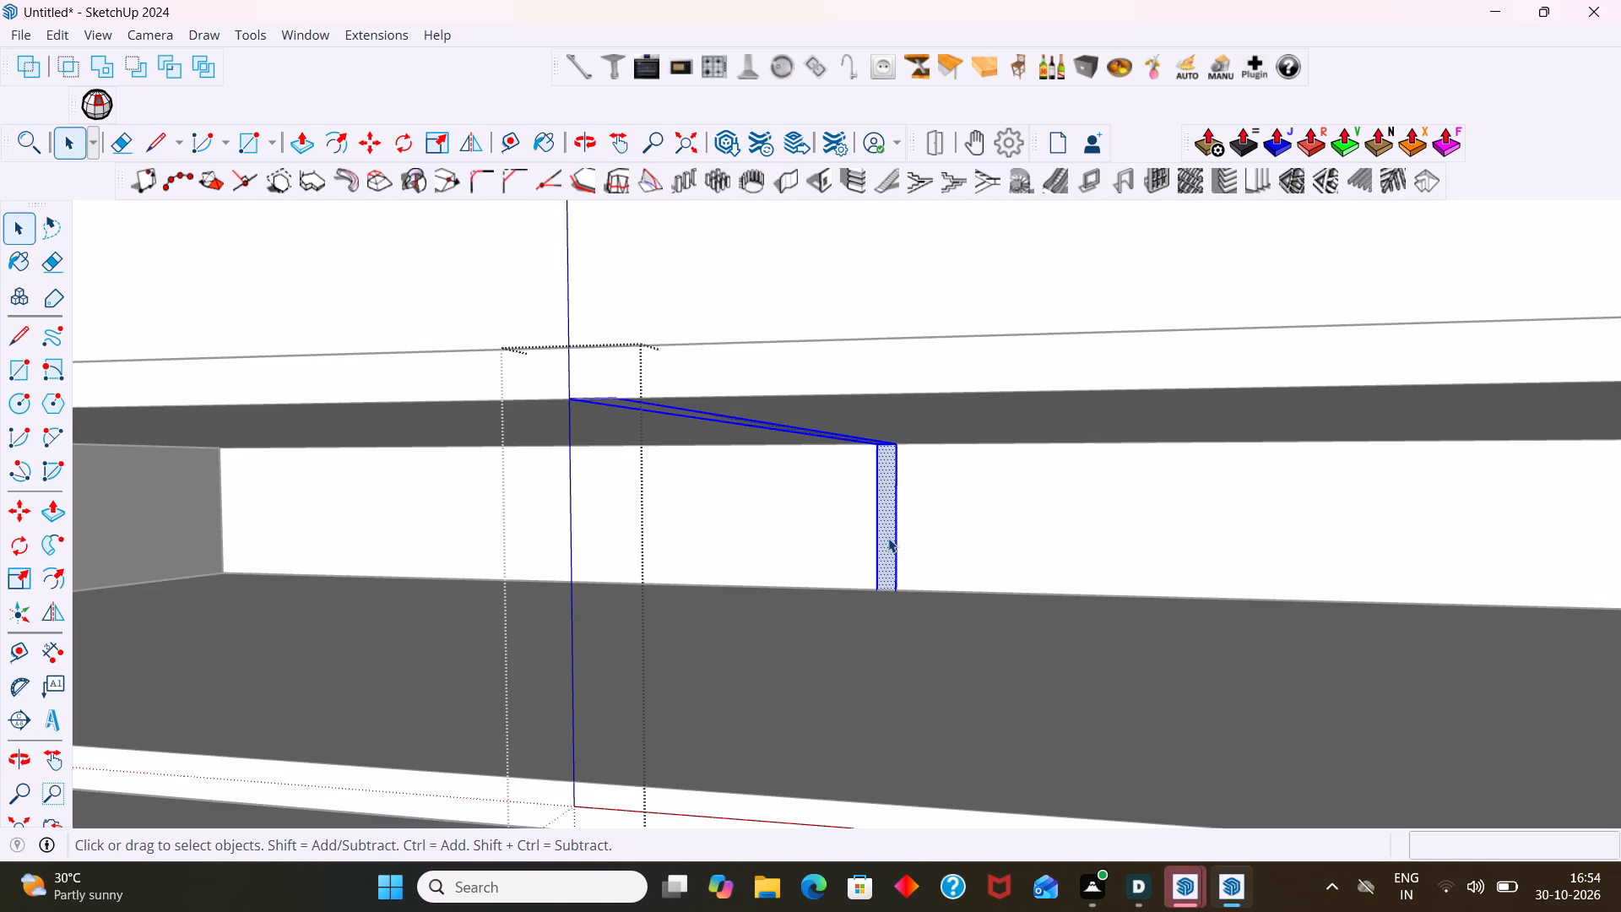
click(888, 538)
key(p)
click(888, 538)
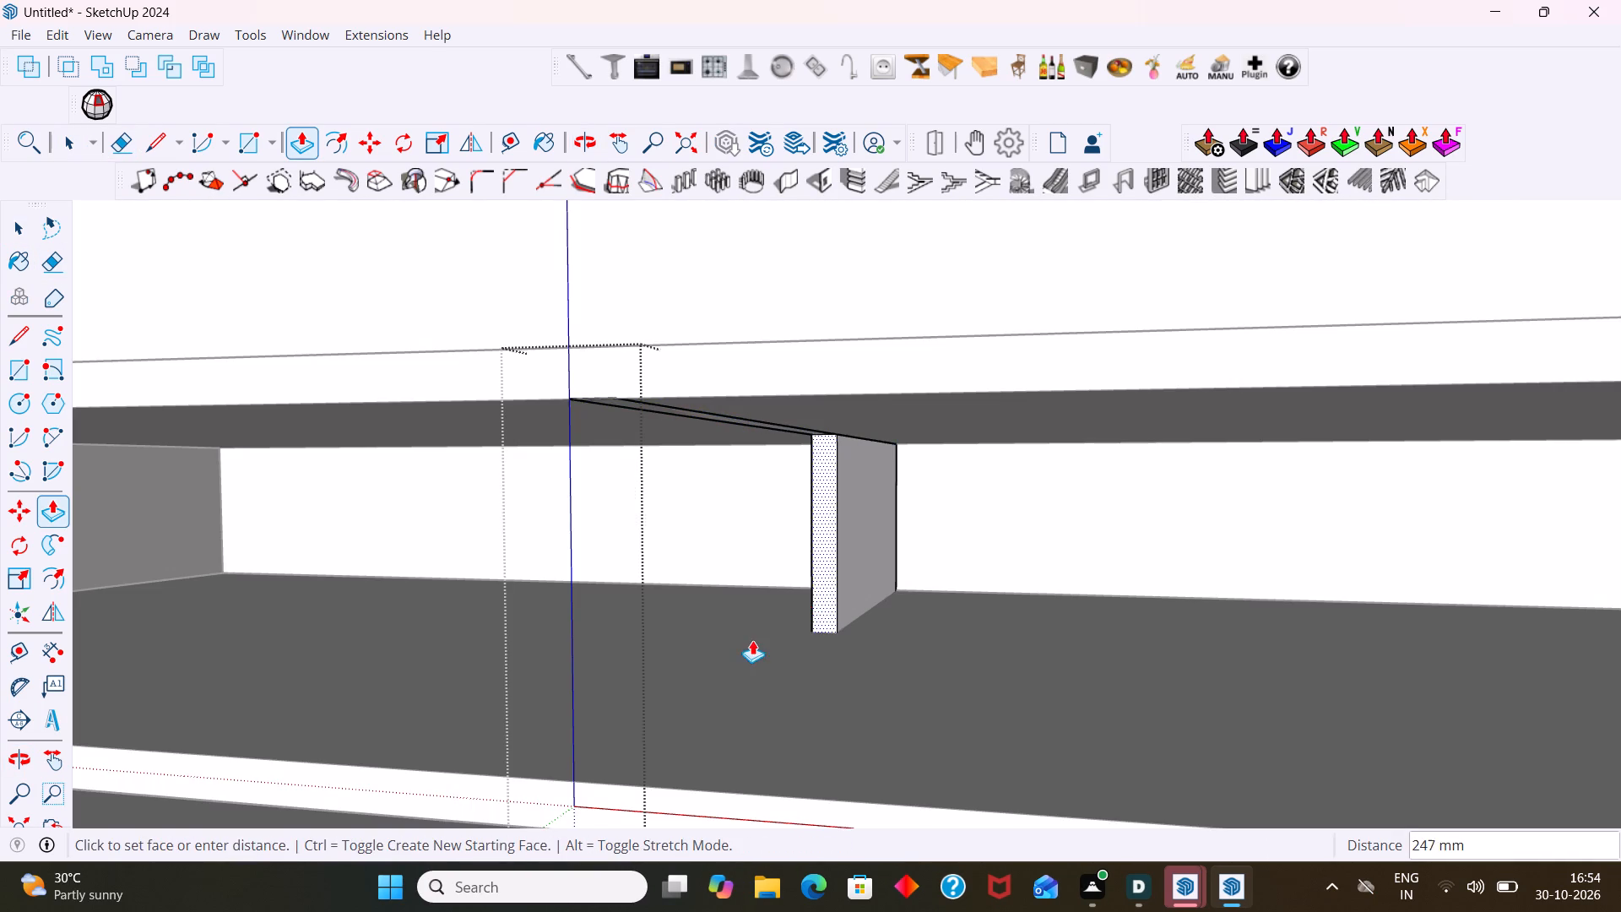
click(630, 785)
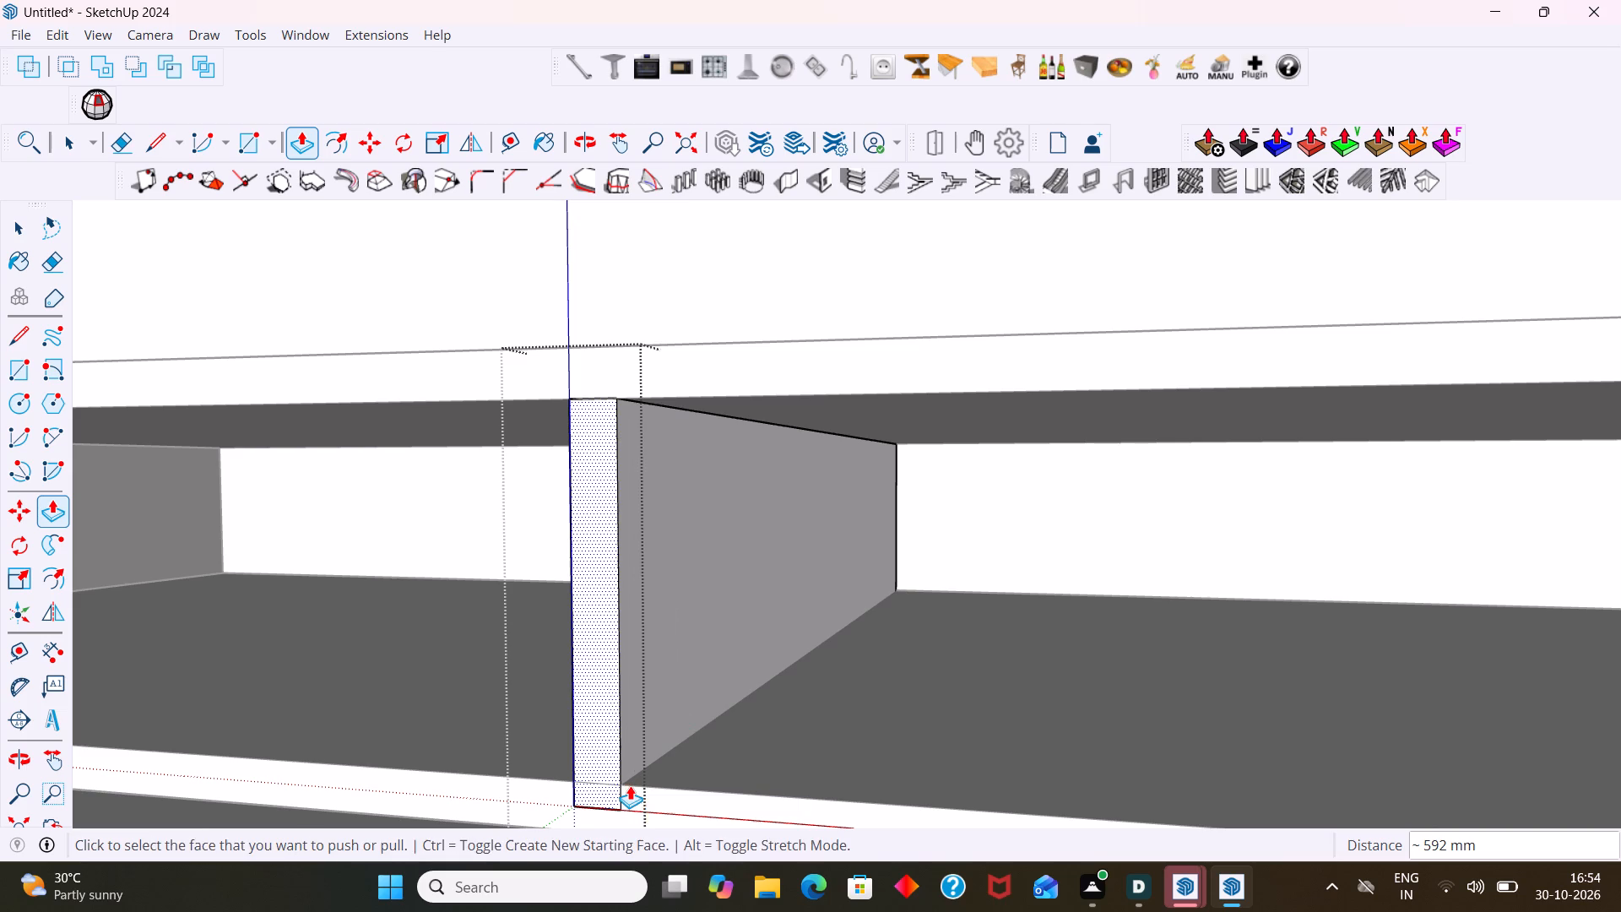
key(space)
scroll(649, 779, down, 9)
middle_drag(636, 746, 621, 697)
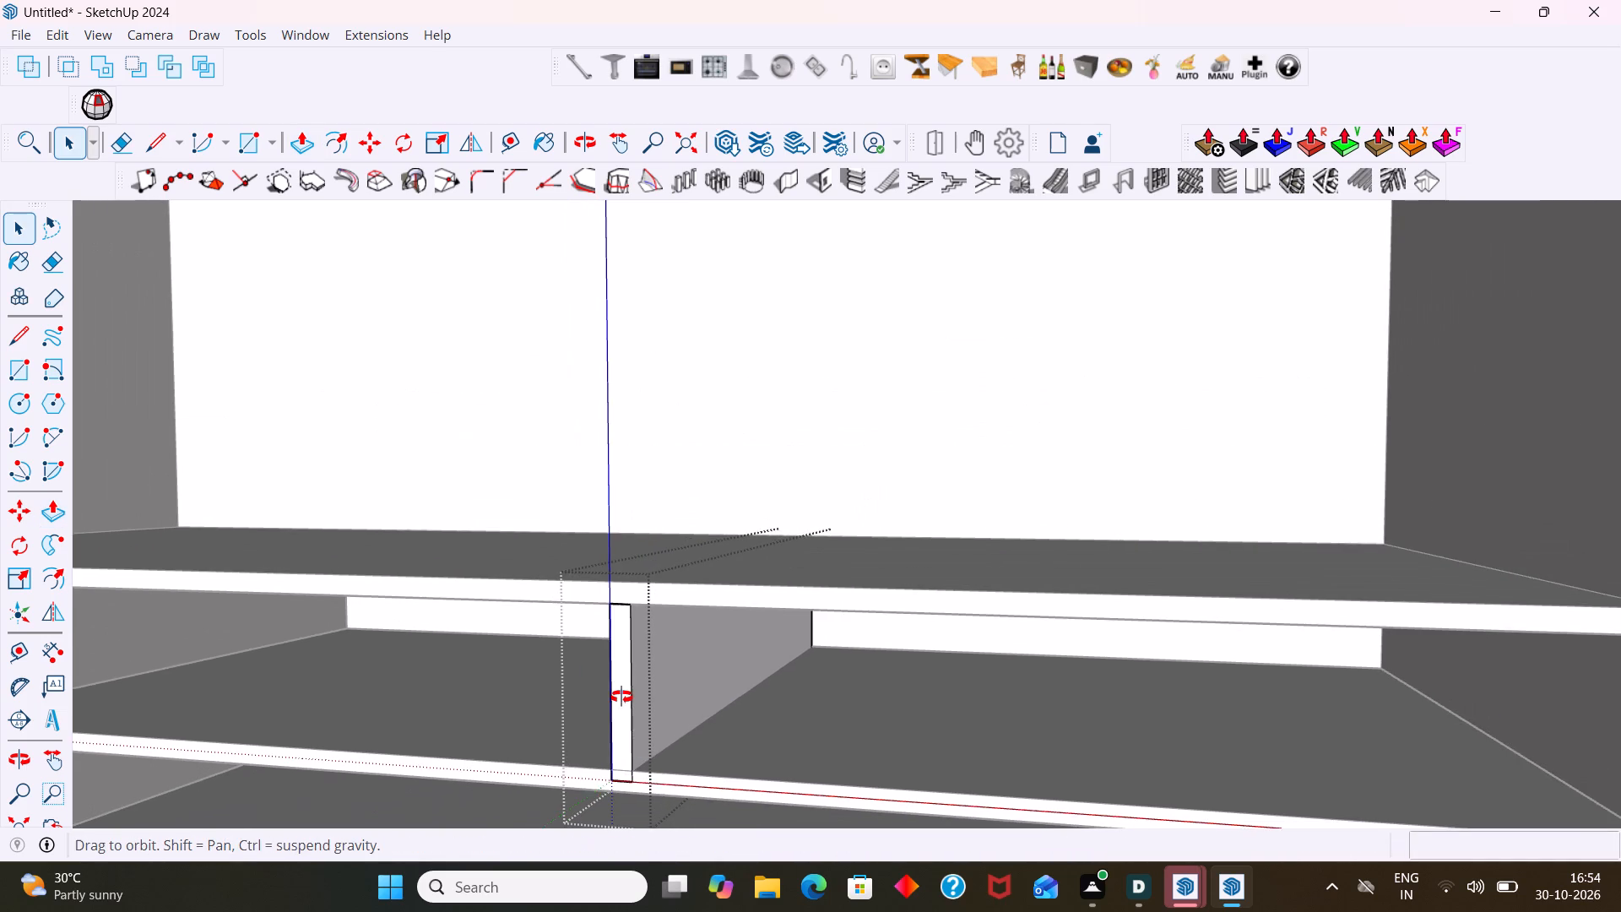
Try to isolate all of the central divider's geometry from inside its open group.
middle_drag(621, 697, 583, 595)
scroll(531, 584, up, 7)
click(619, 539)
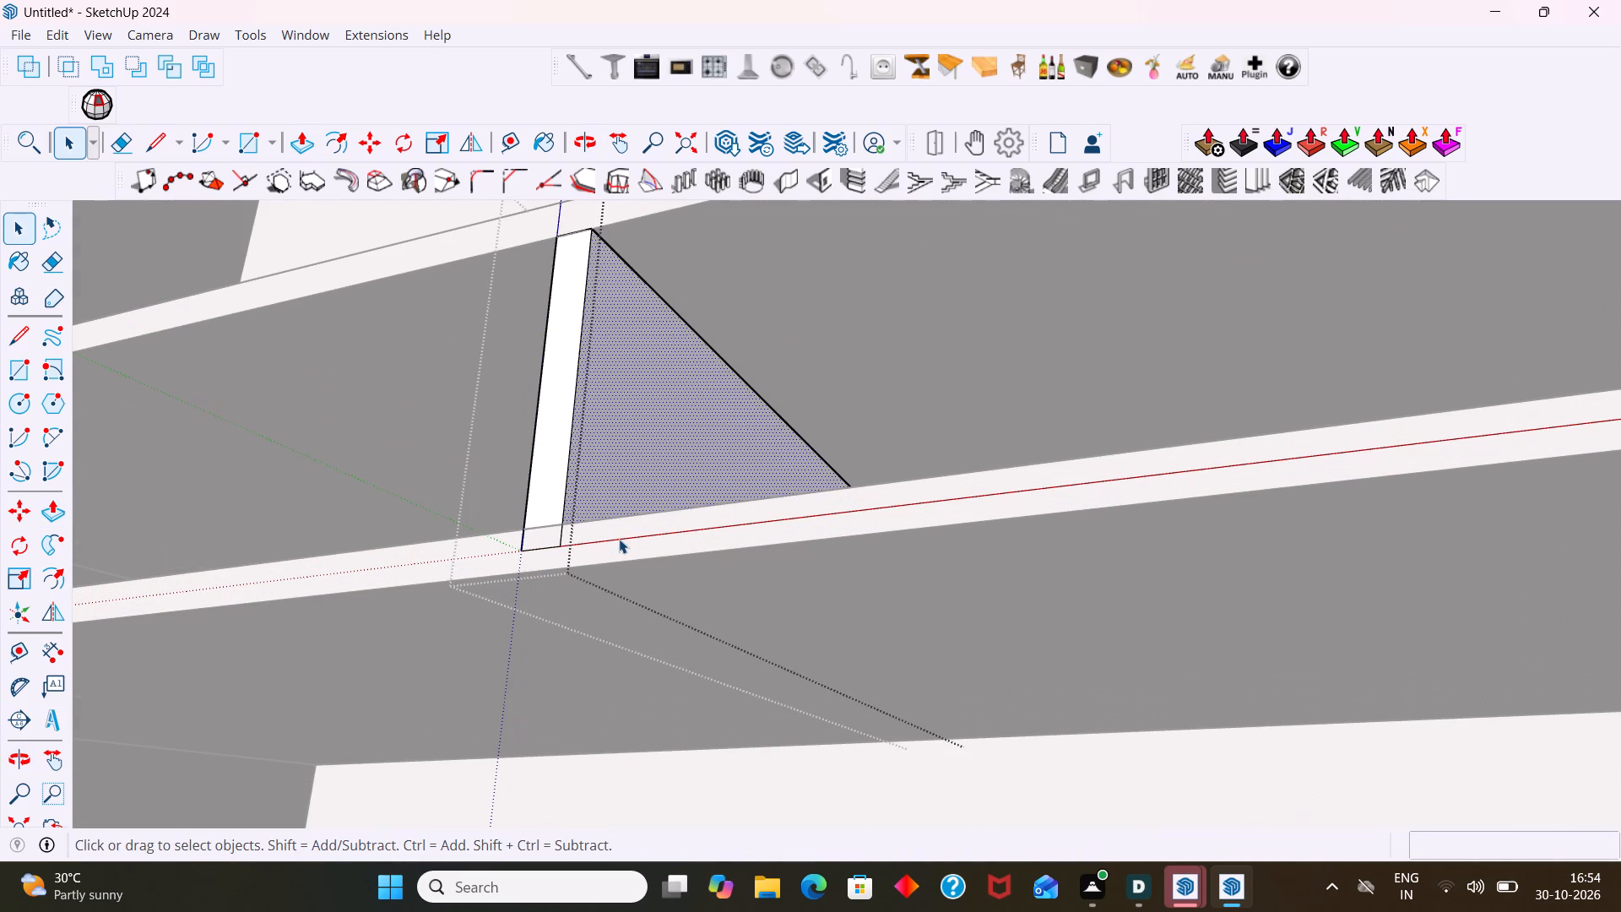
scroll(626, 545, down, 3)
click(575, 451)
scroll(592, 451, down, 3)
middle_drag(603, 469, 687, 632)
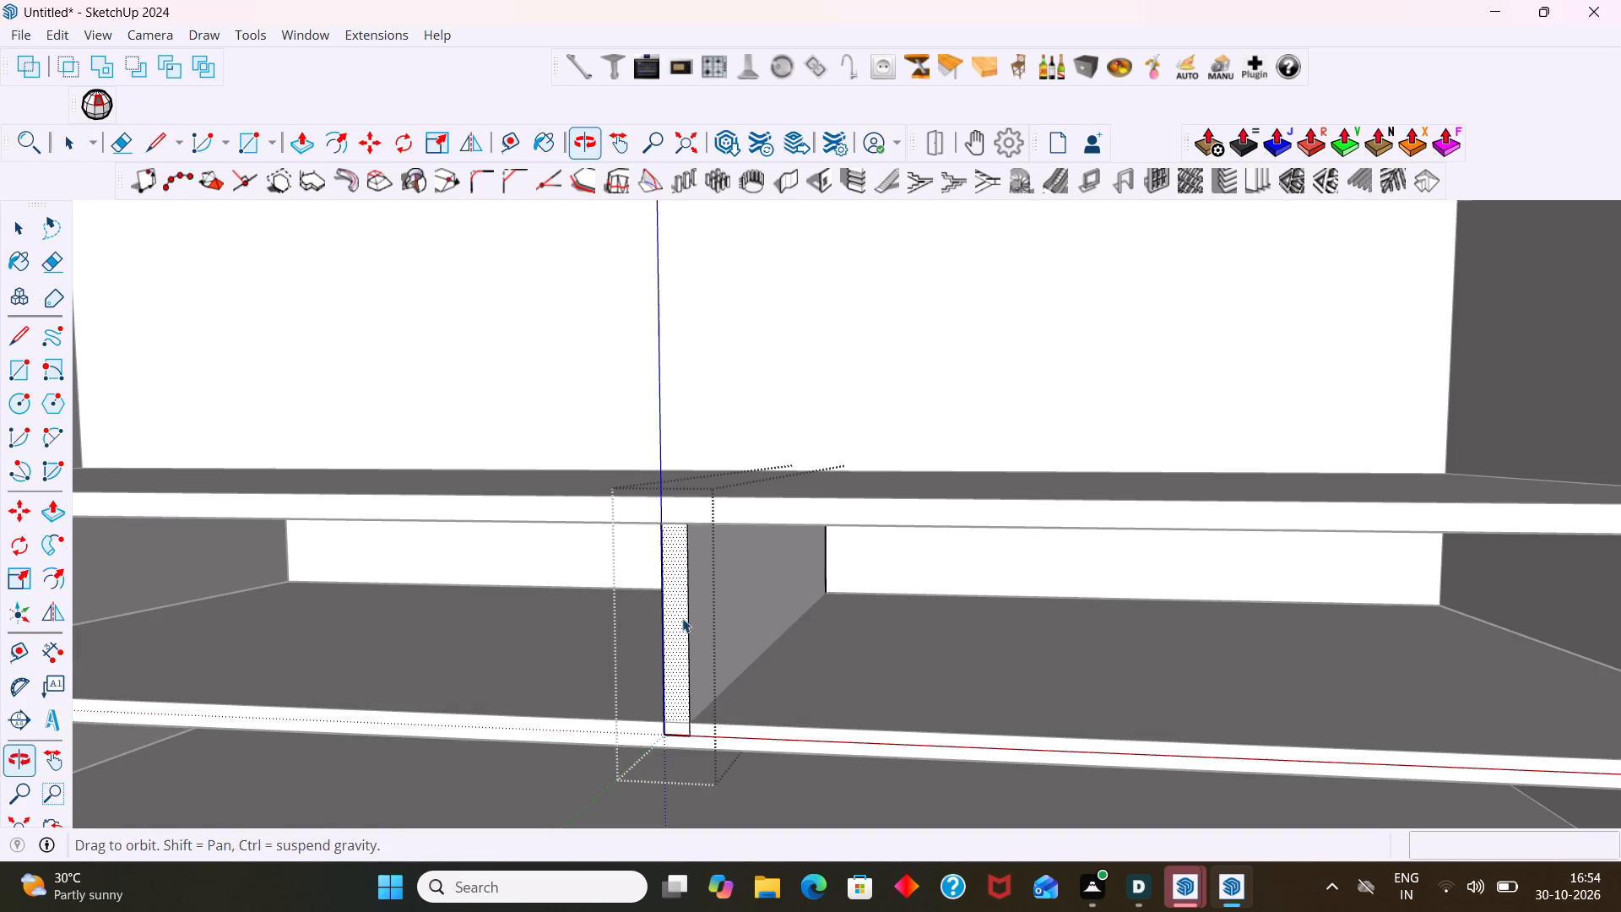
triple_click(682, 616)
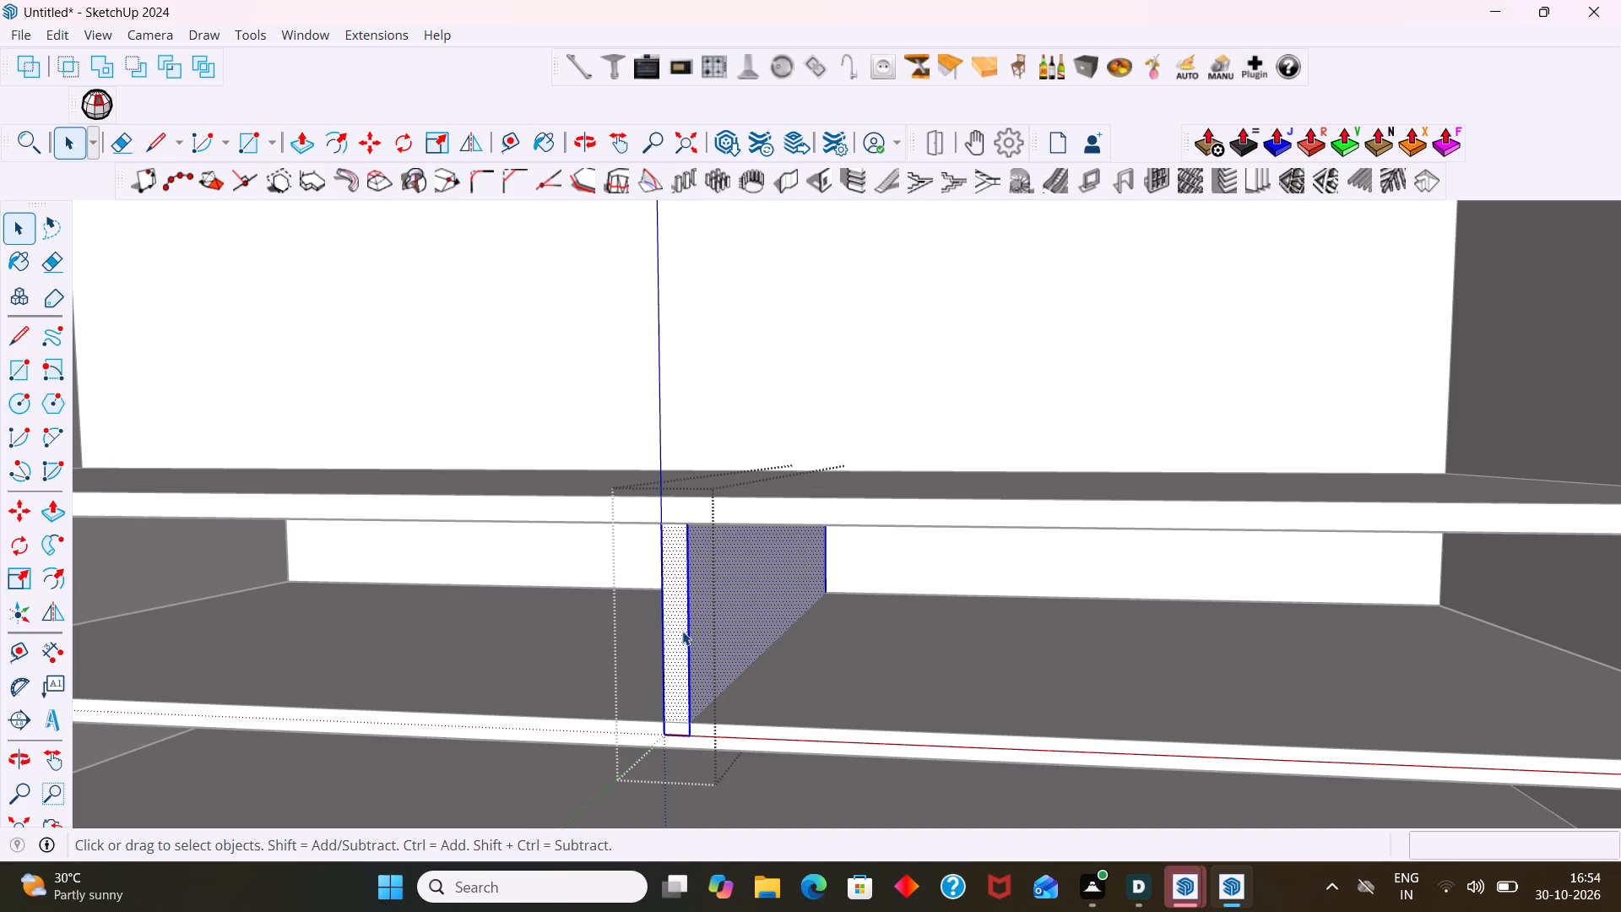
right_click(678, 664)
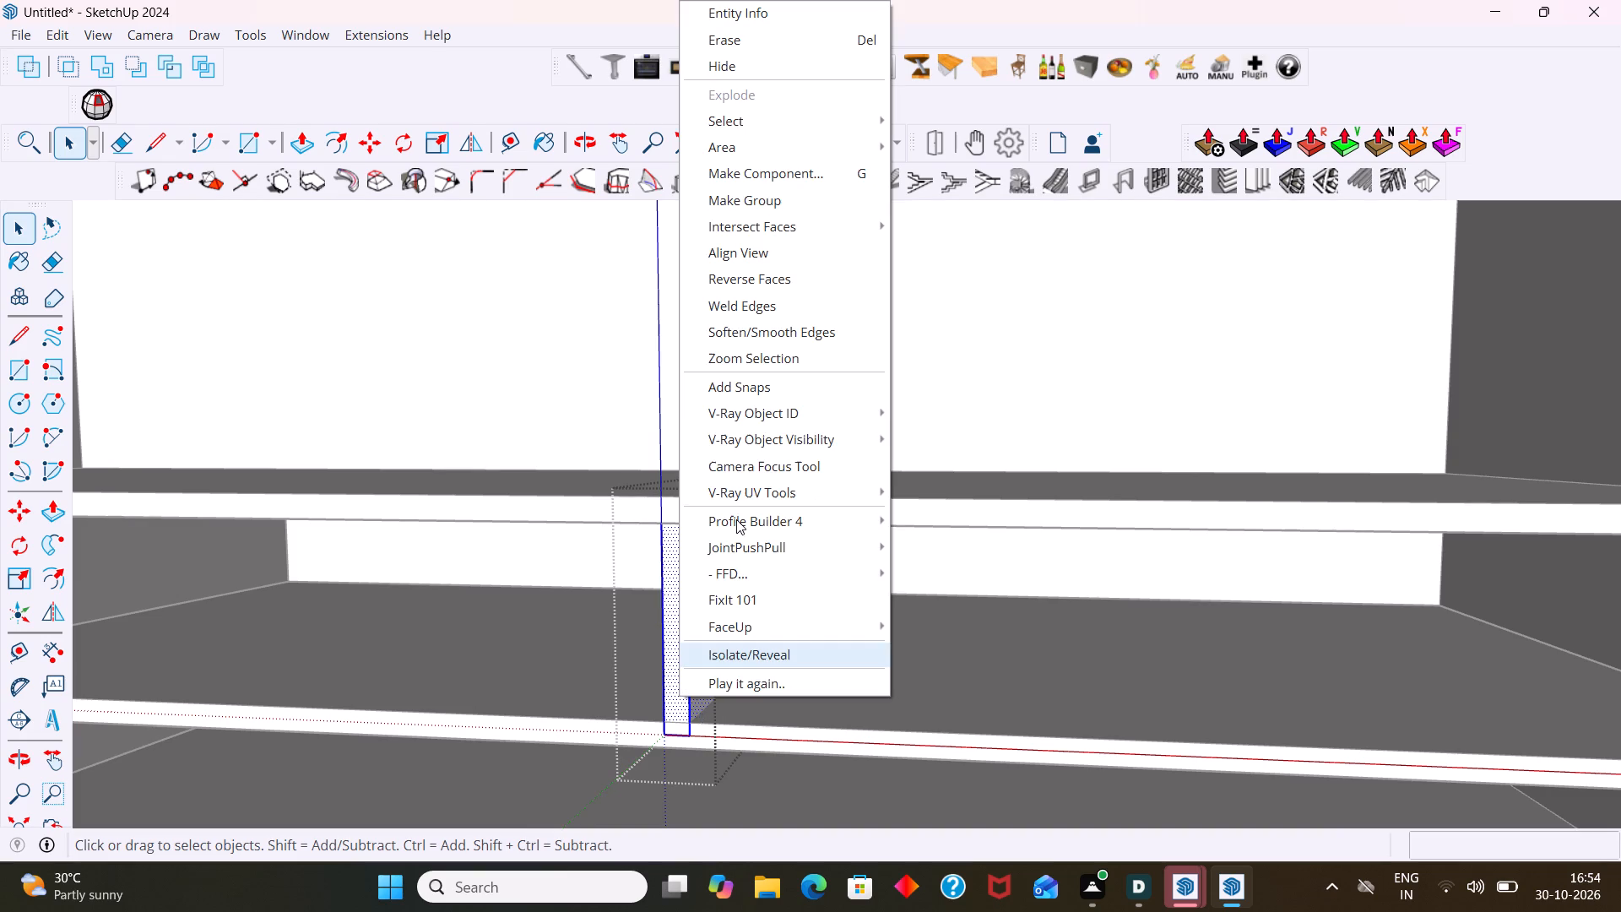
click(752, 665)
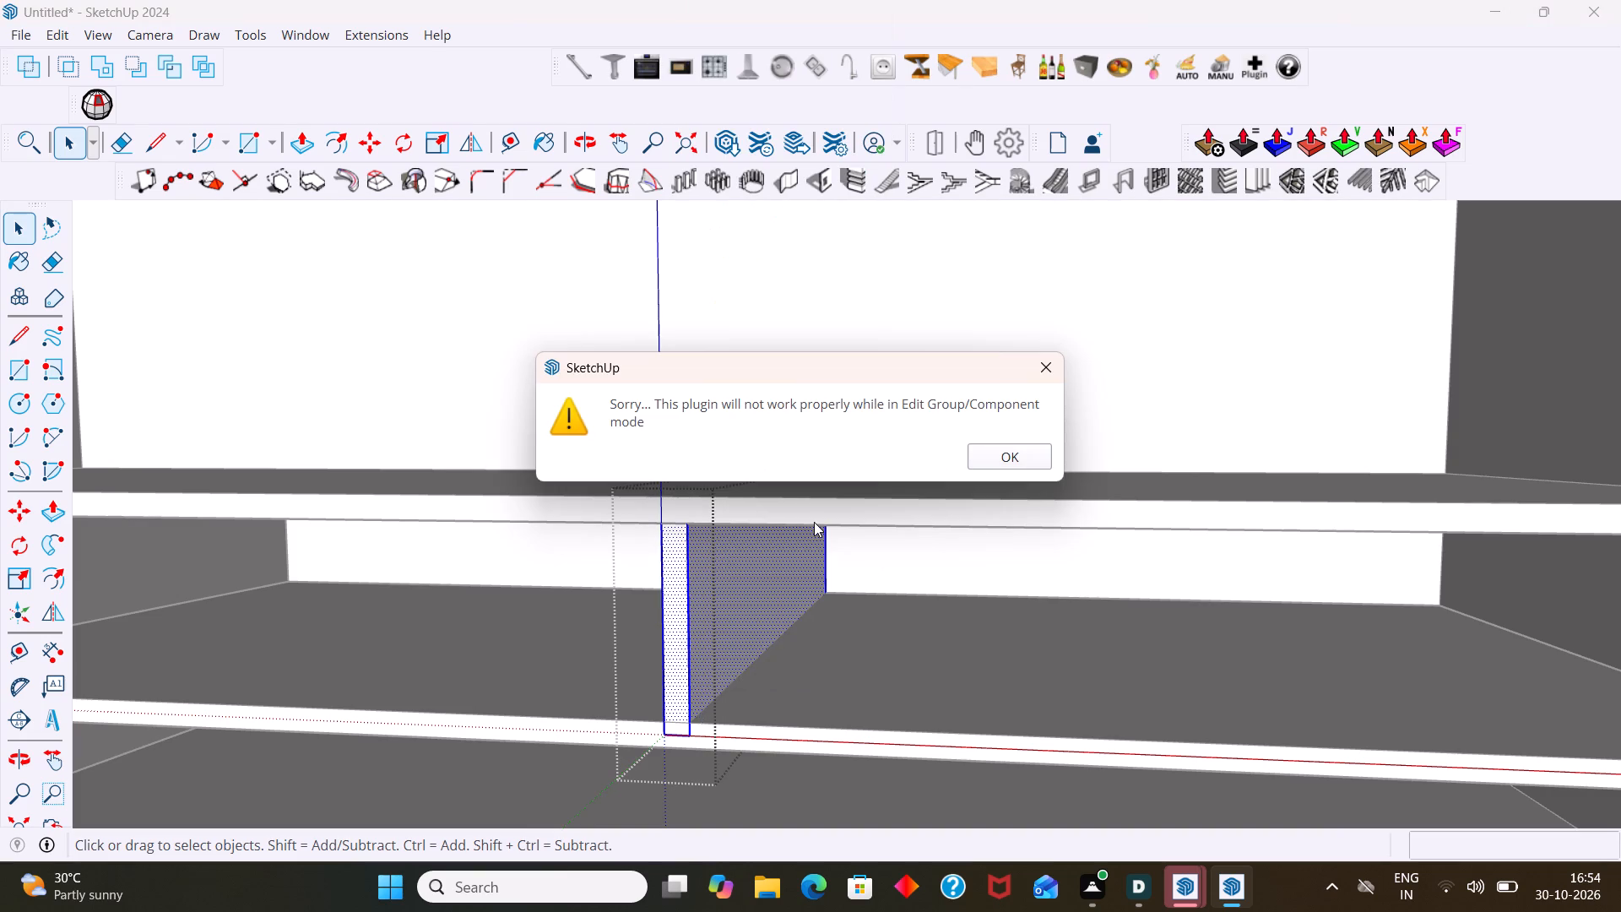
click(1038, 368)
Make the divider's selected geometry into a nested group.
right_click(700, 622)
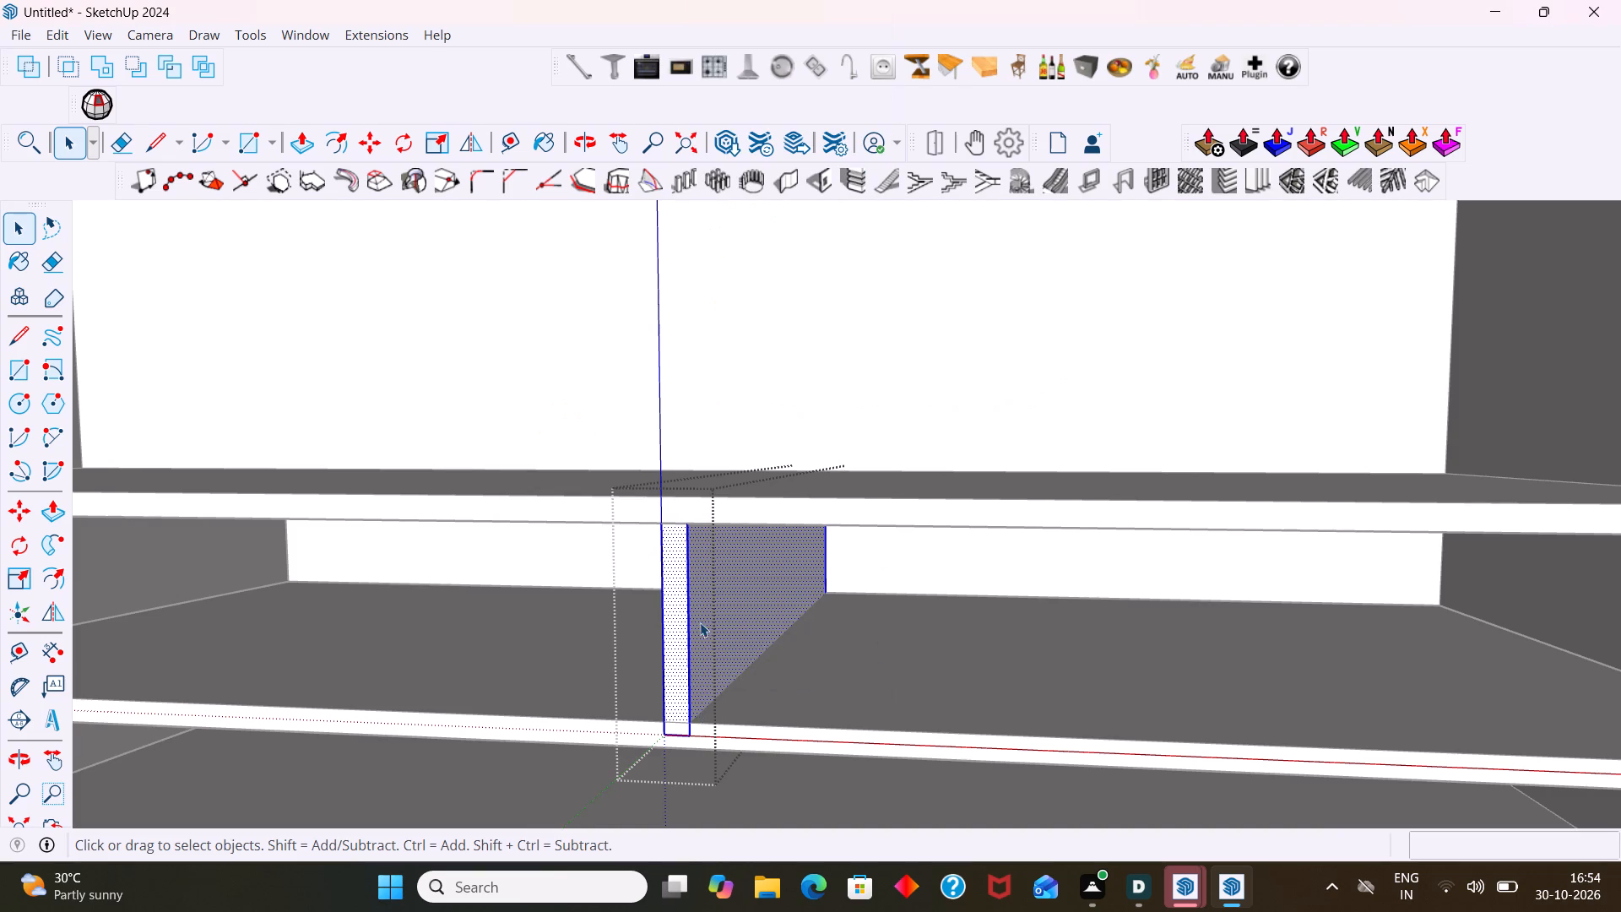
click(814, 206)
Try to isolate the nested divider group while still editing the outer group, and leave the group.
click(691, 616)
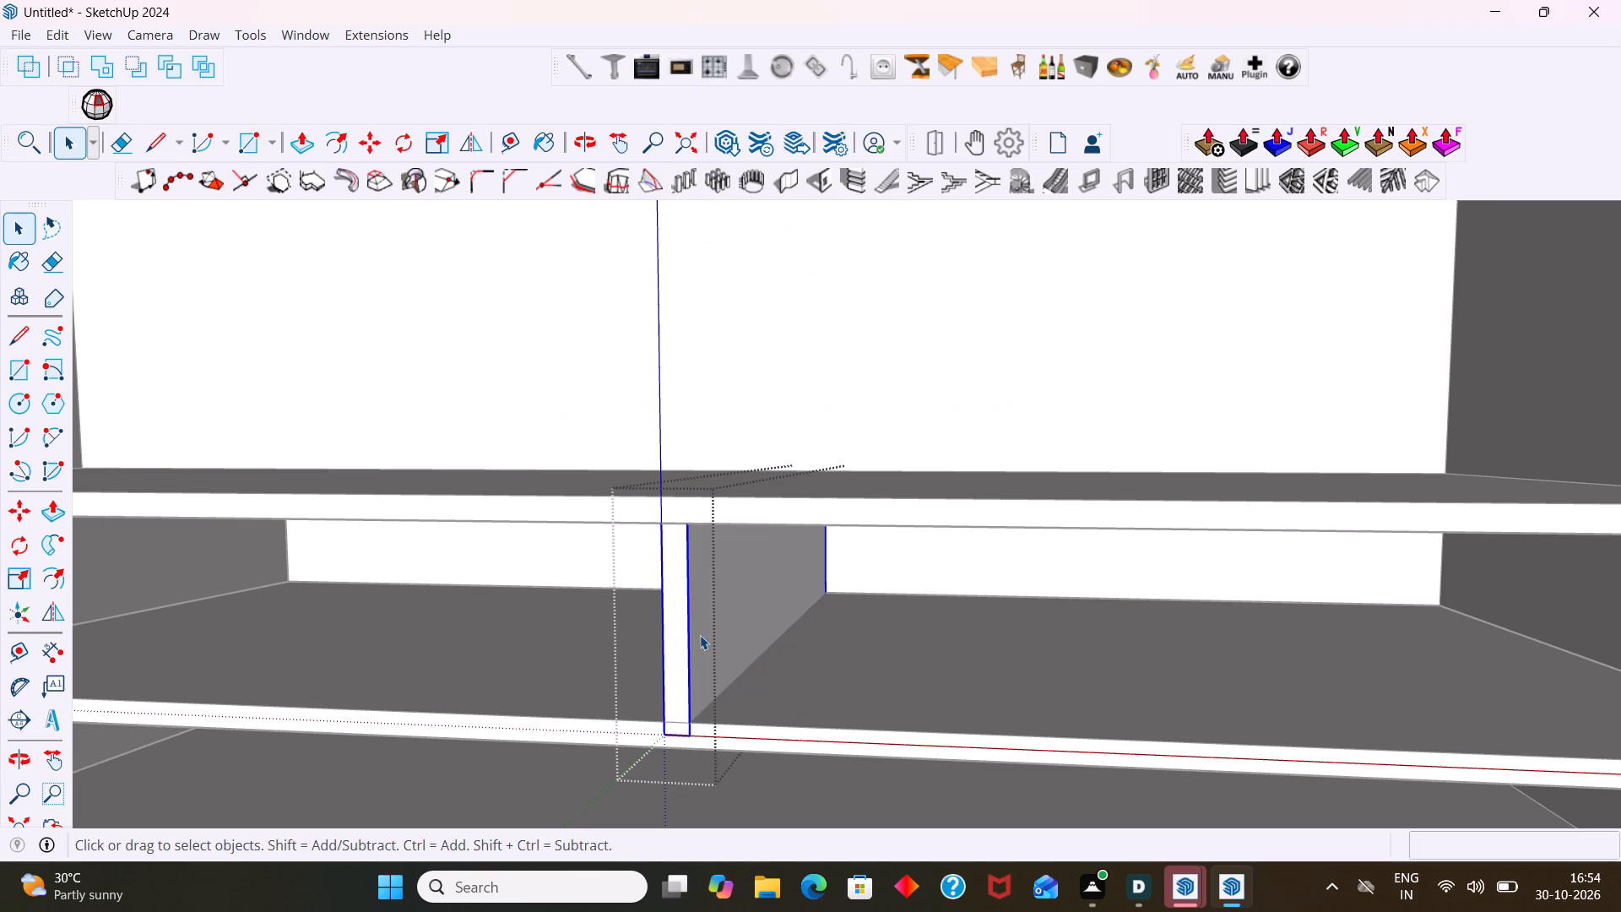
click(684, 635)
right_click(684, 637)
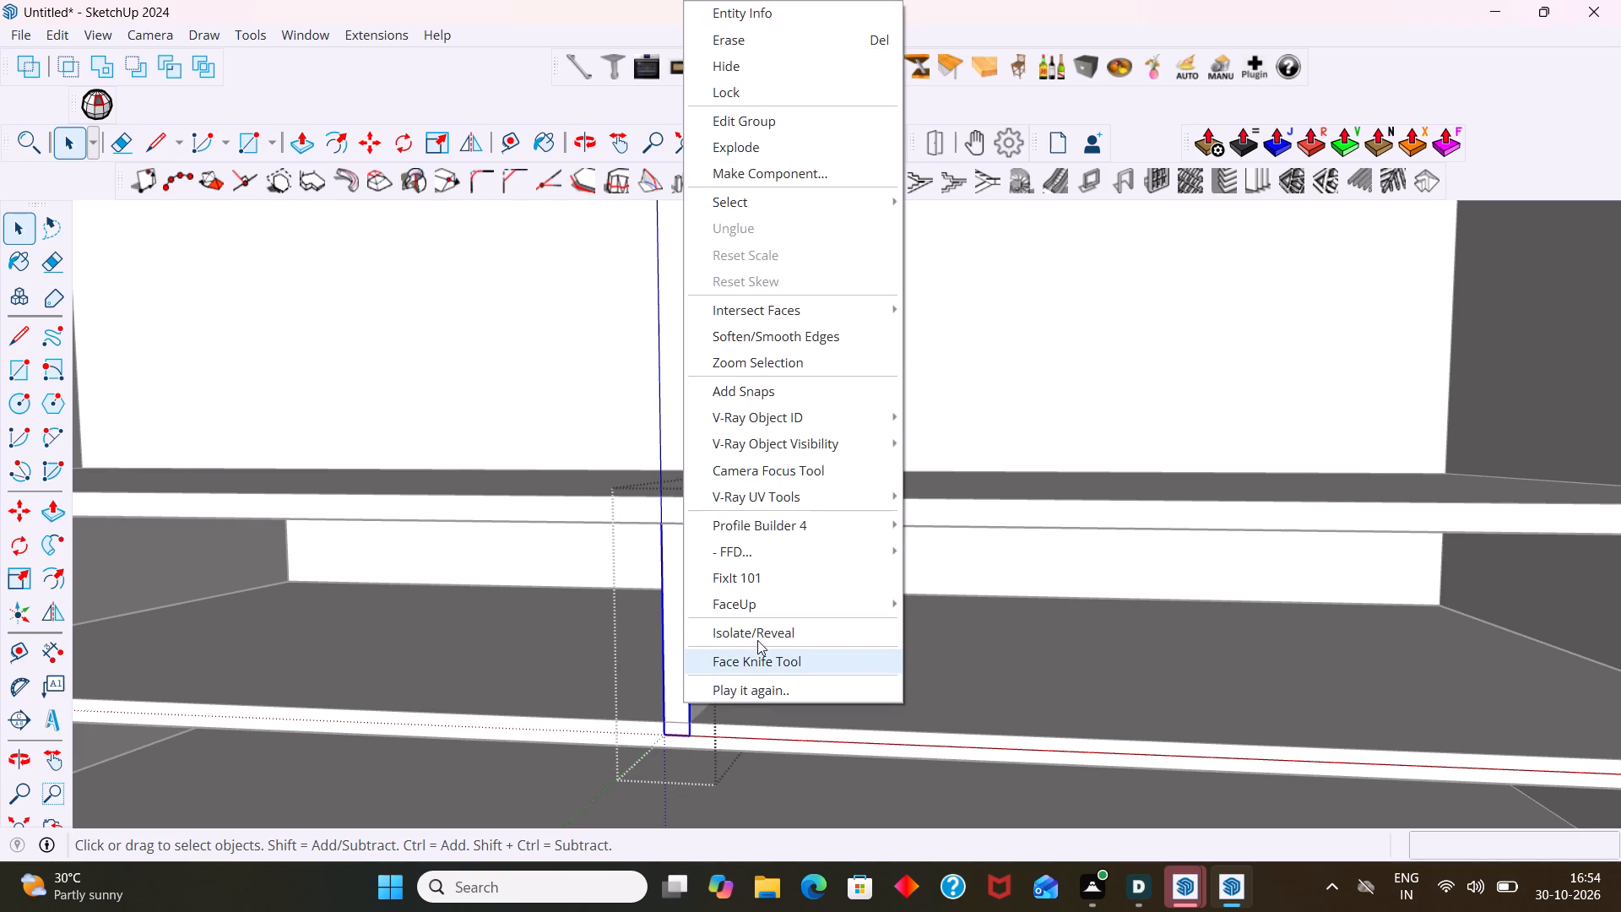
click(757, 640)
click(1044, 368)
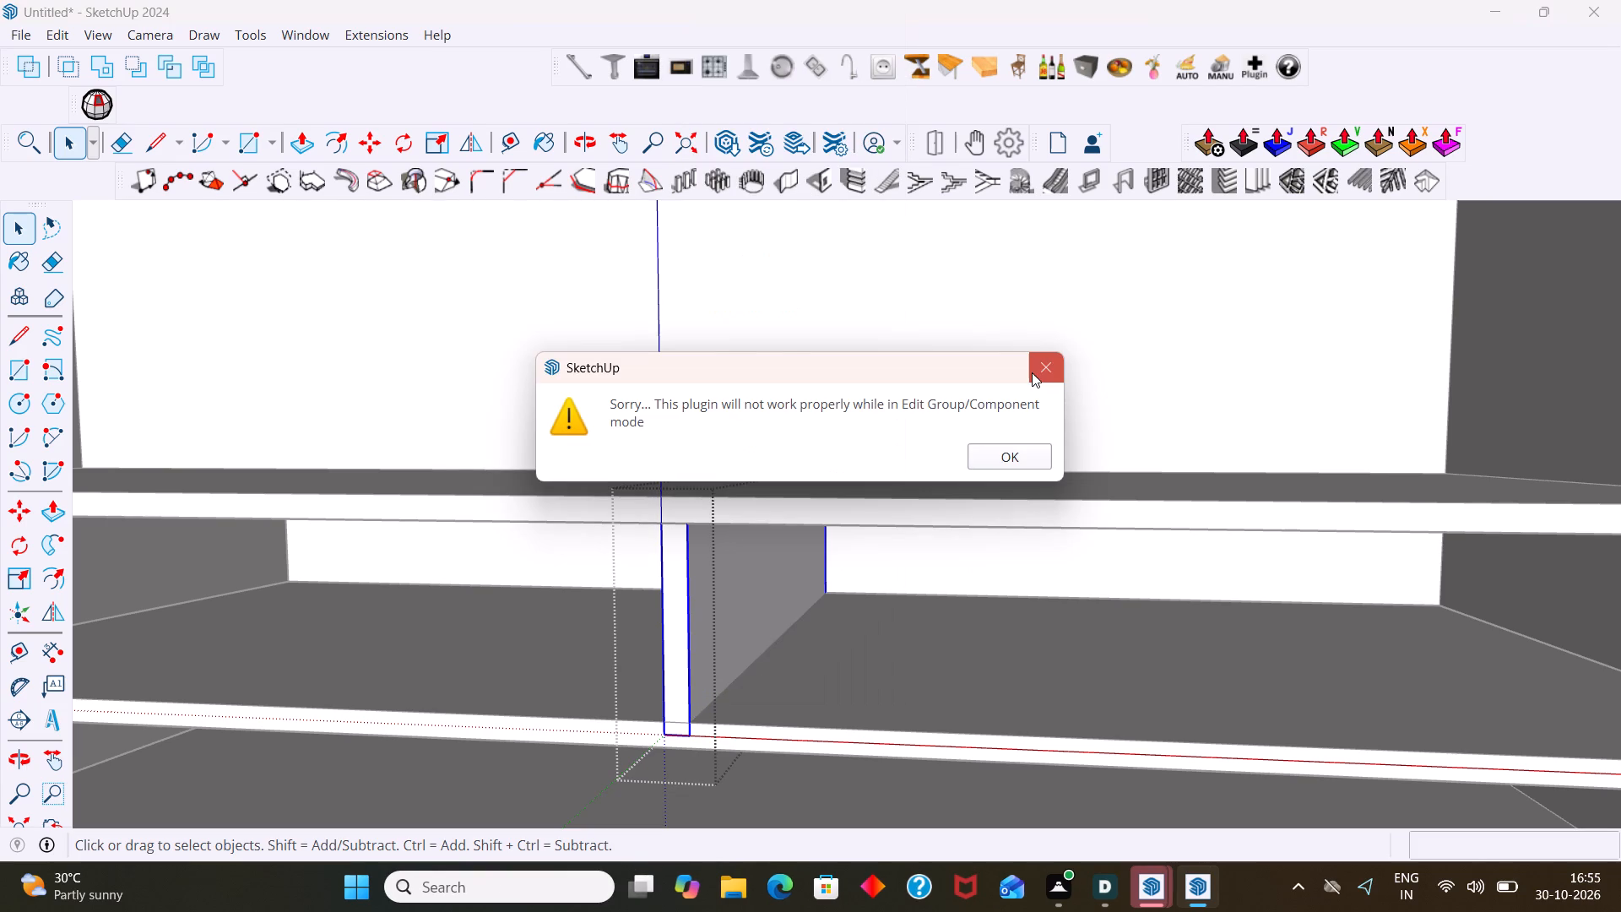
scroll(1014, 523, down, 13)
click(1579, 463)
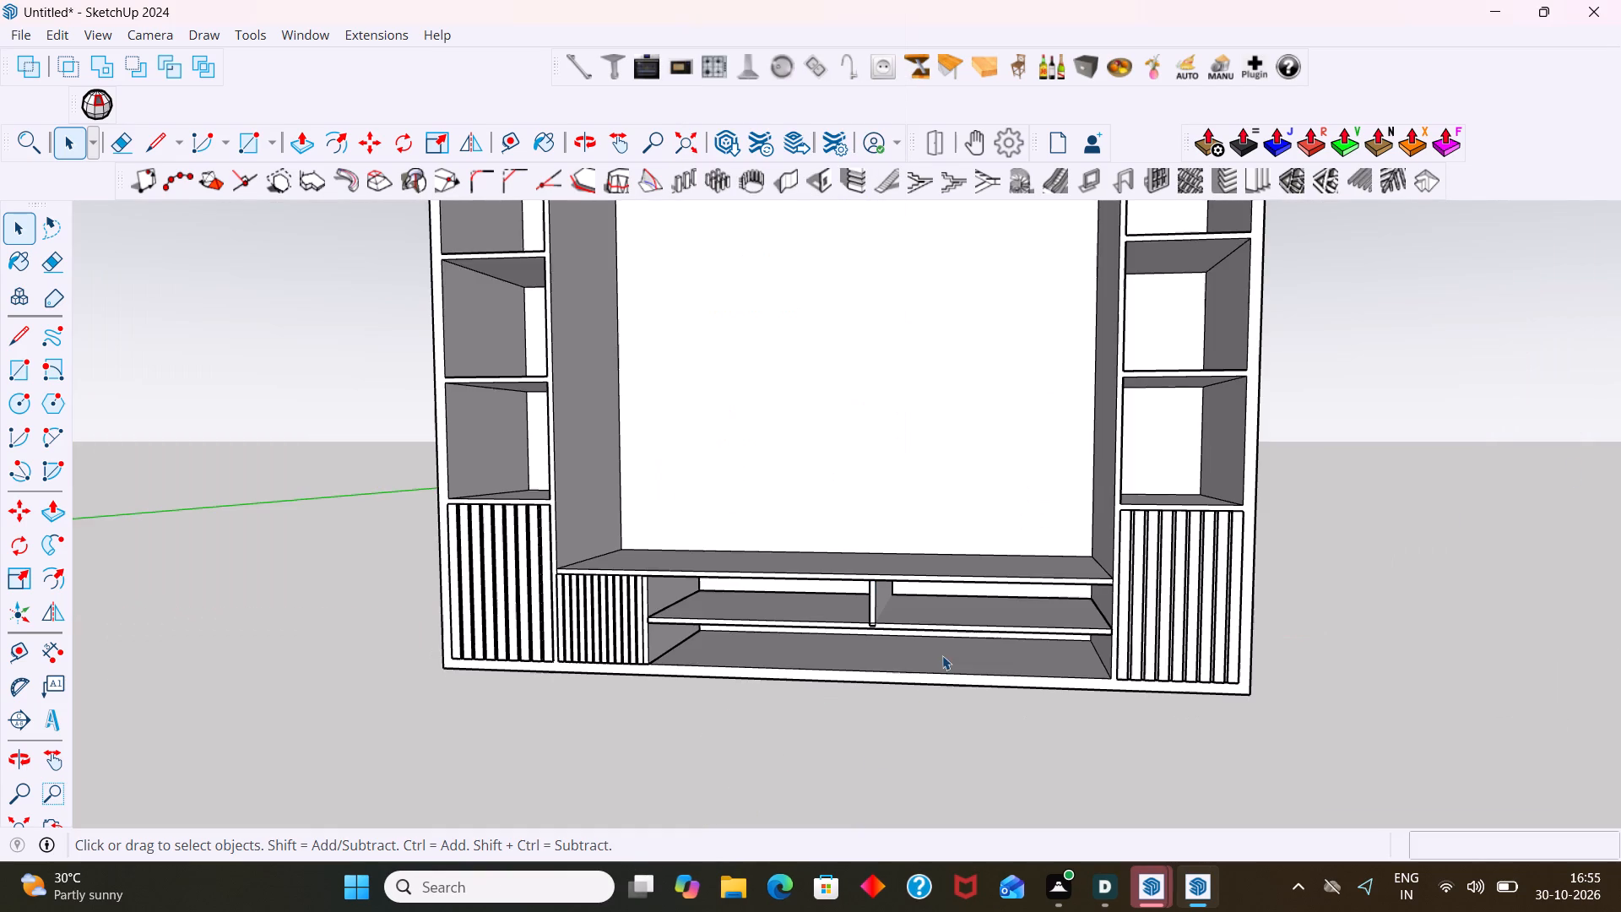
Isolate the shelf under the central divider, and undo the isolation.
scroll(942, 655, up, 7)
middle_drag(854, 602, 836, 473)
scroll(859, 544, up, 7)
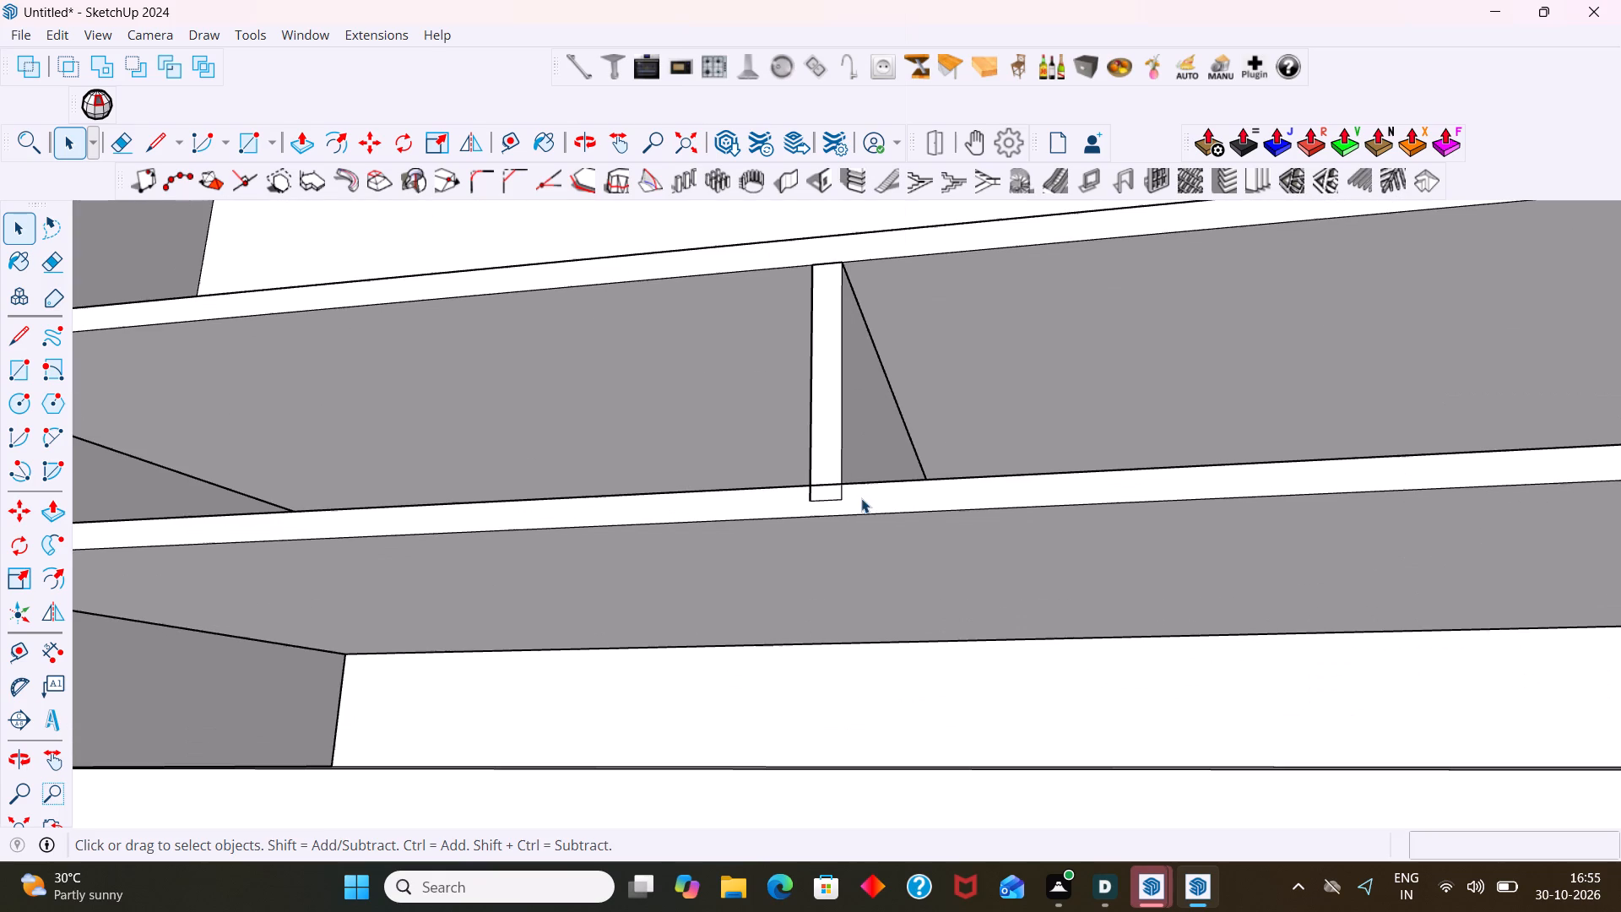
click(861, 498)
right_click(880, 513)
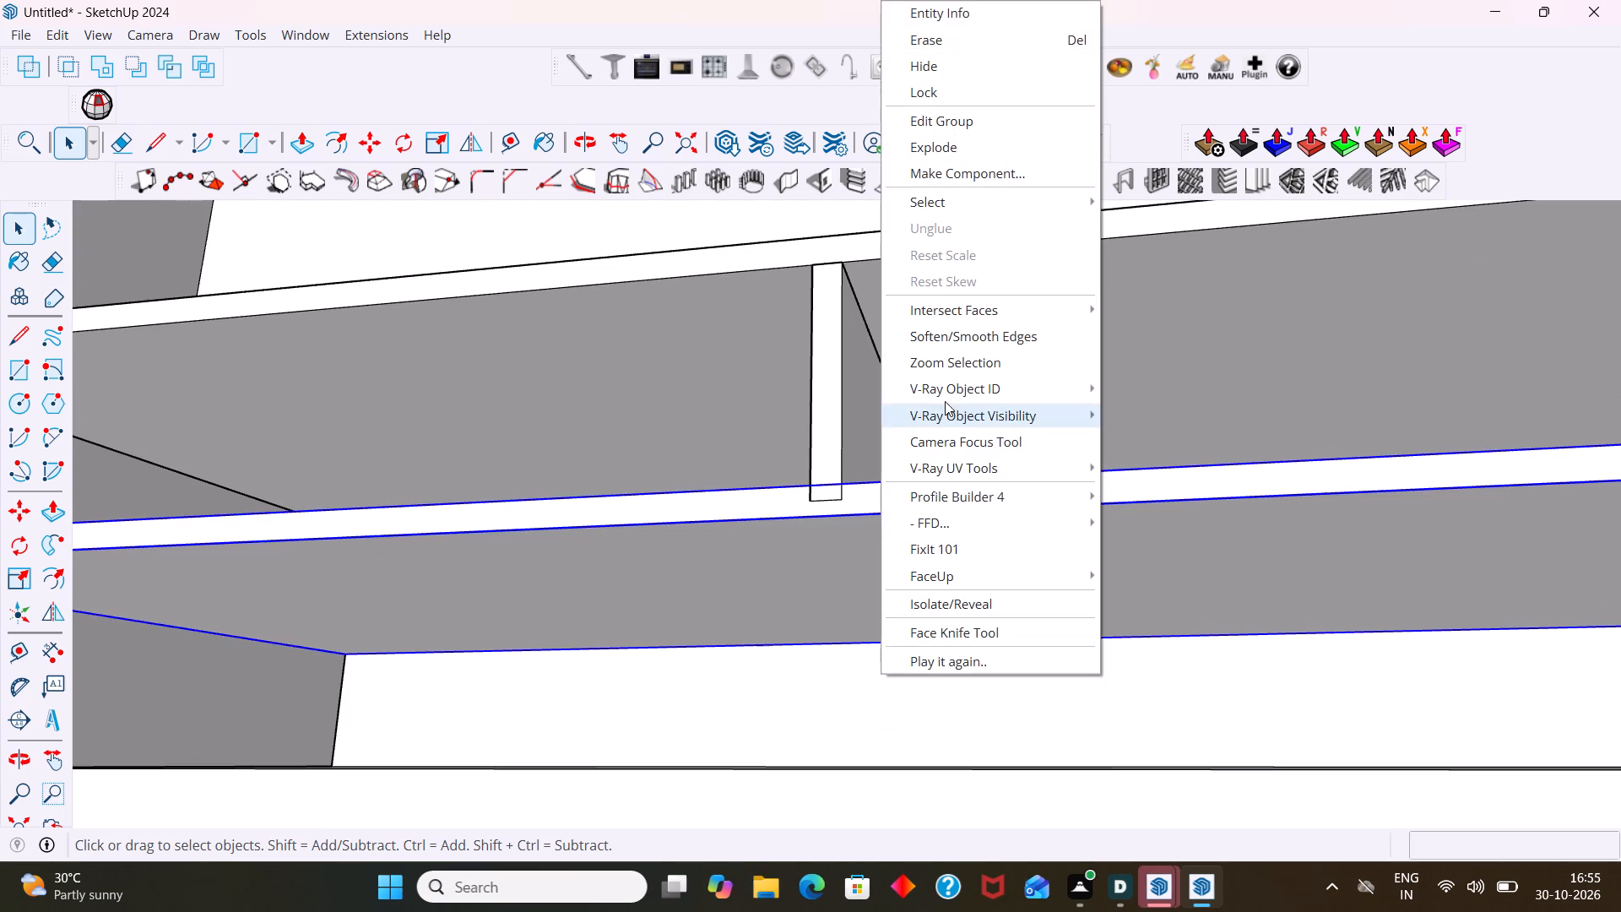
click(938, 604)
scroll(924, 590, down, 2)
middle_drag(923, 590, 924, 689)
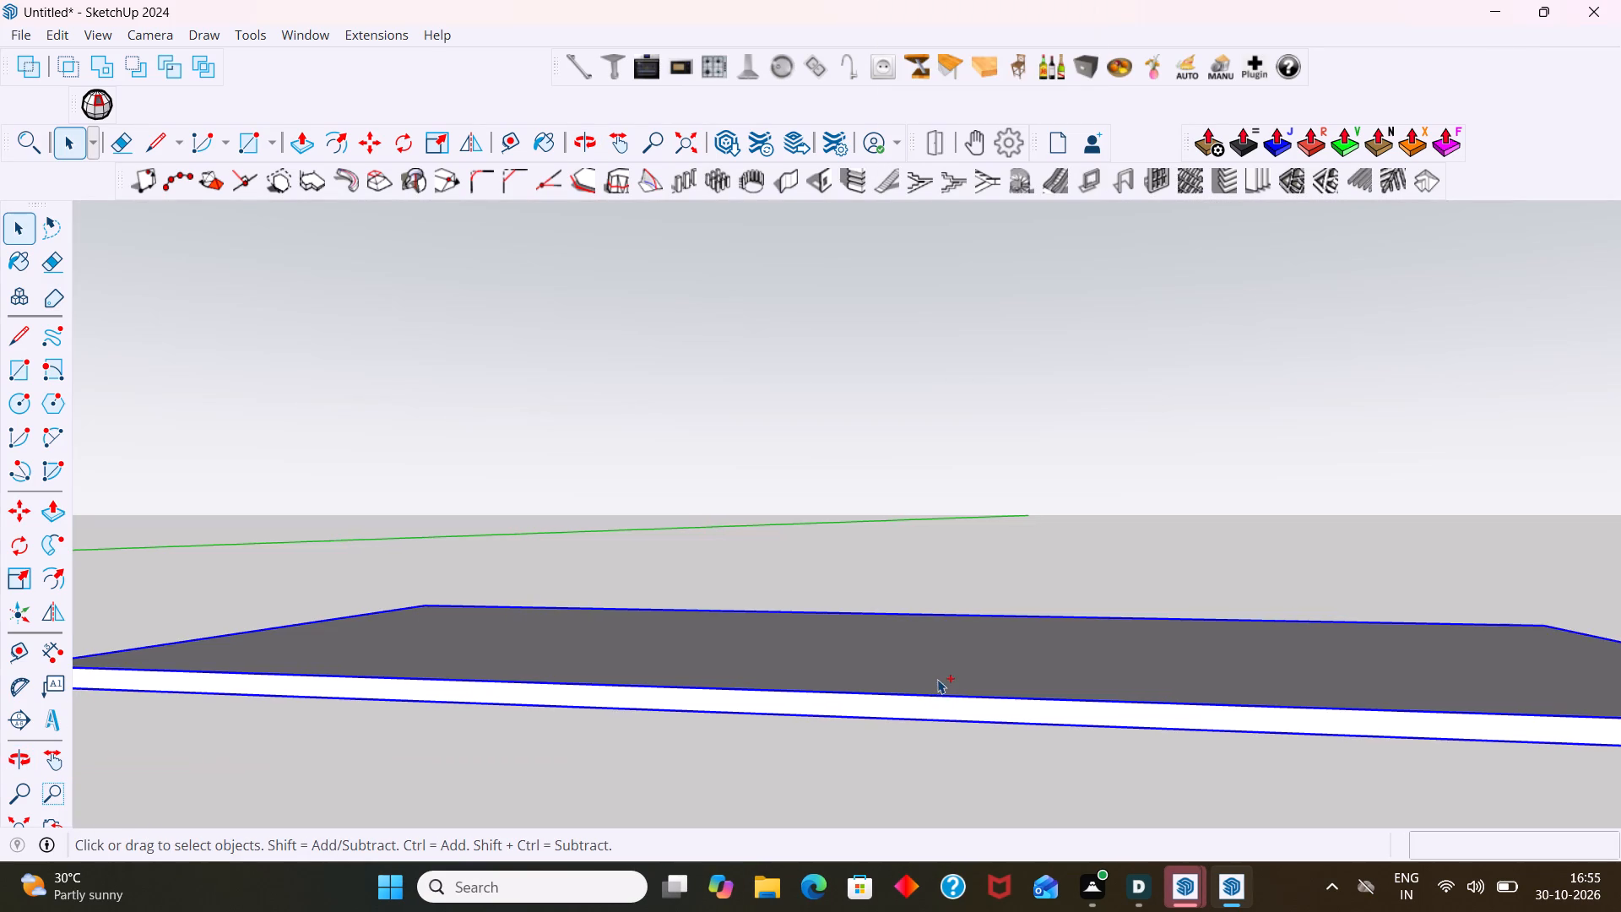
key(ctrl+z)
Isolate the central divider's group from the rest of the unit.
scroll(919, 670, down, 6)
click(876, 647)
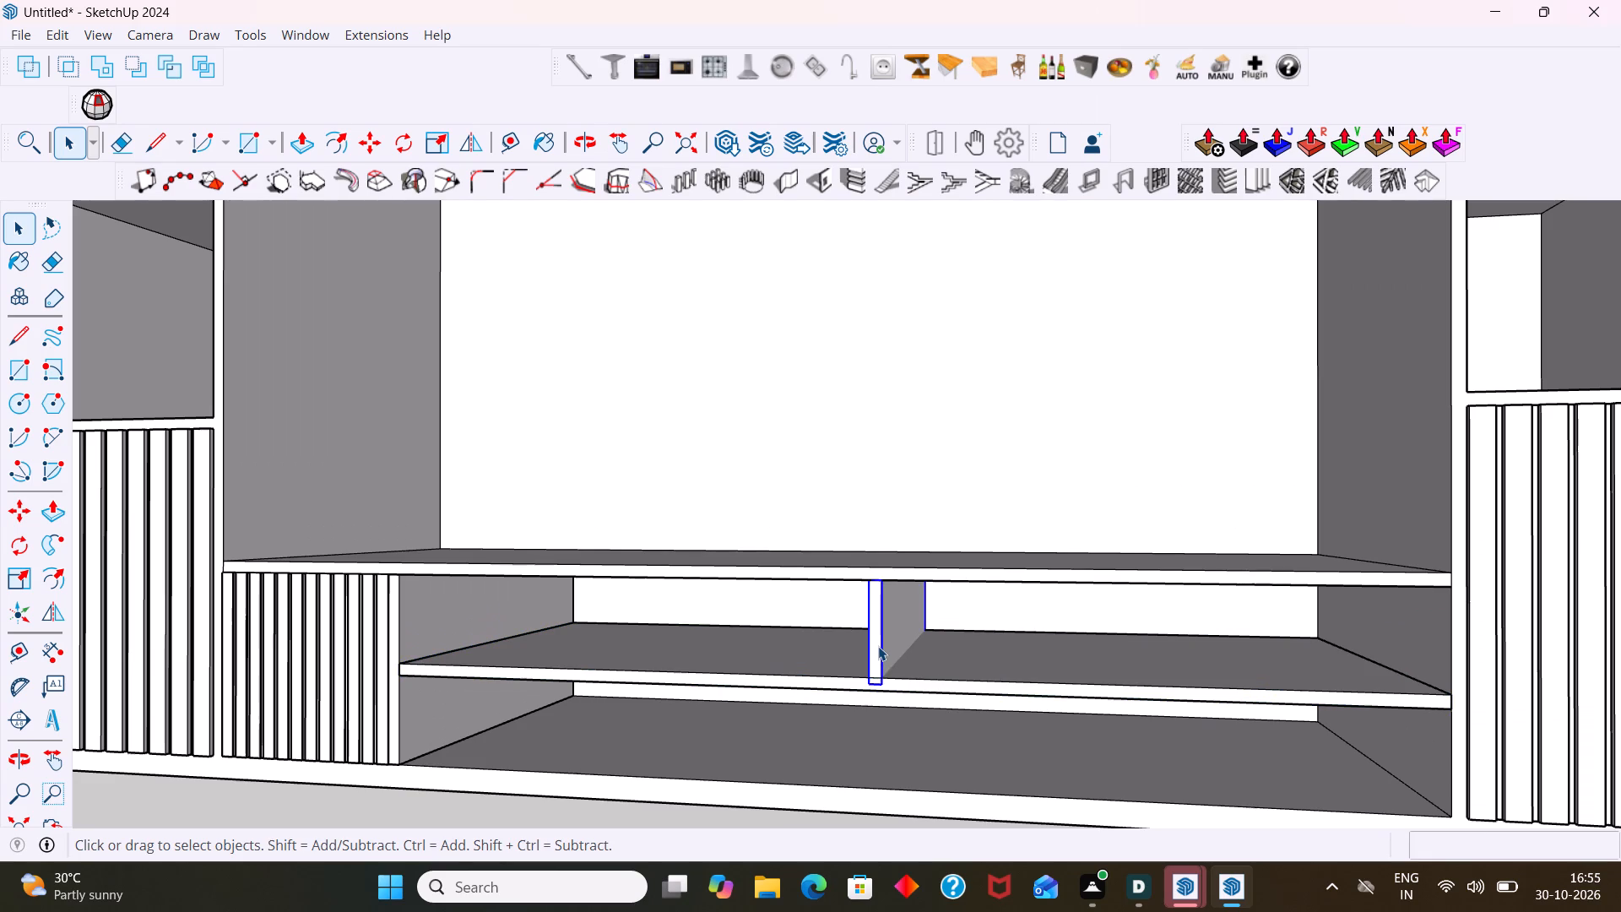
click(878, 646)
right_click(878, 646)
click(946, 578)
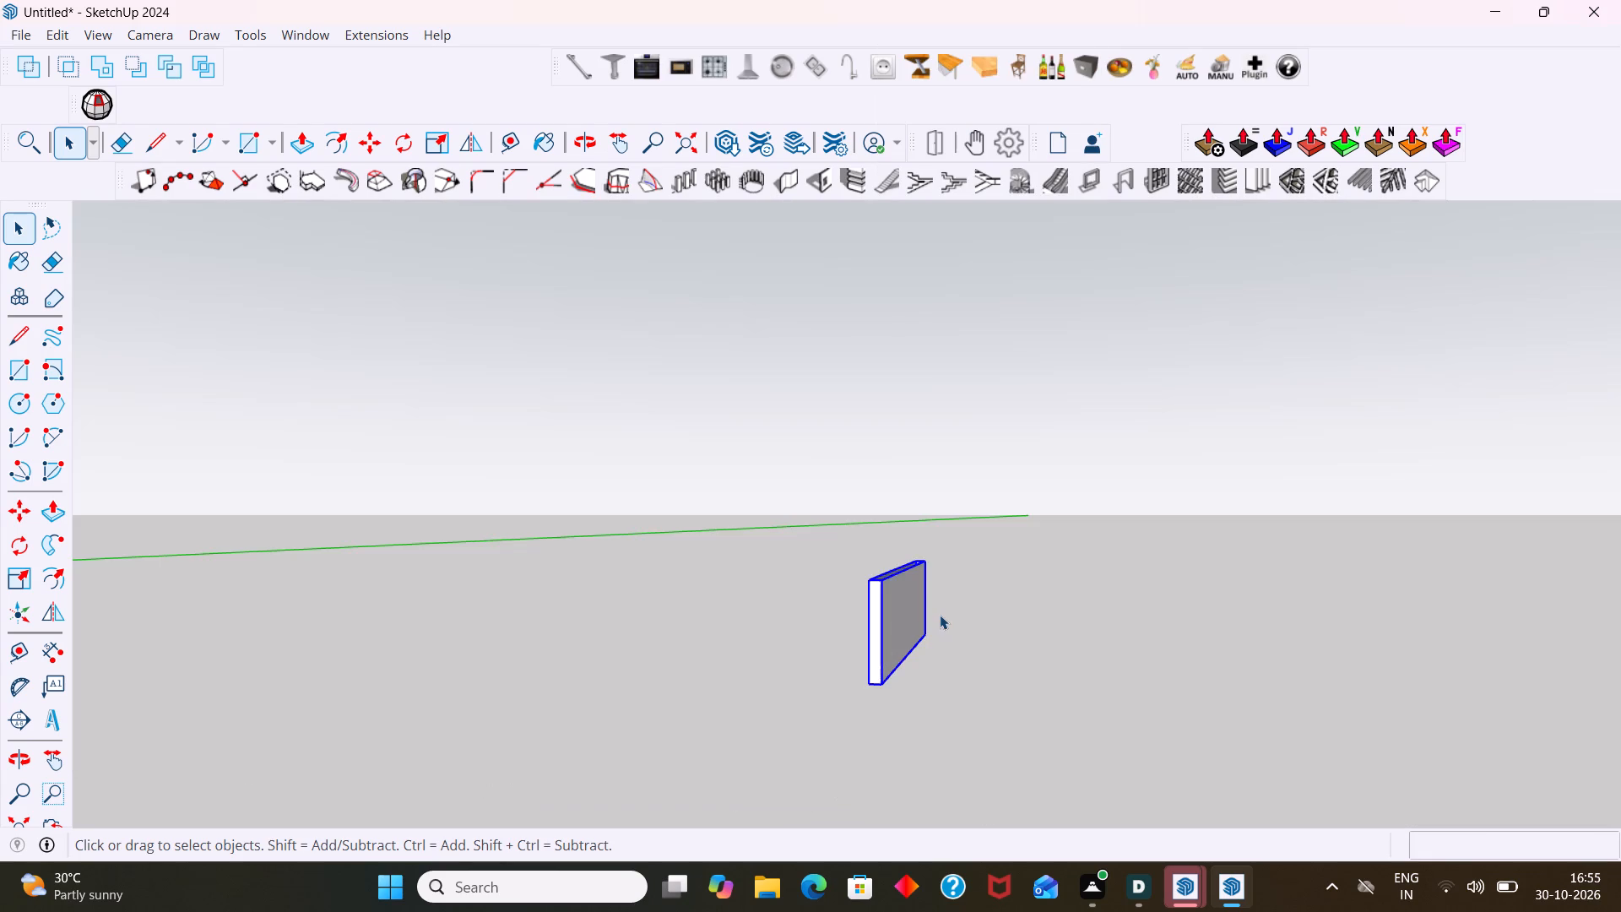
Open the isolated divider's outer group and select the nested group inside it from below.
scroll(929, 654, down, 3)
middle_drag(907, 667, 842, 474)
scroll(885, 608, up, 7)
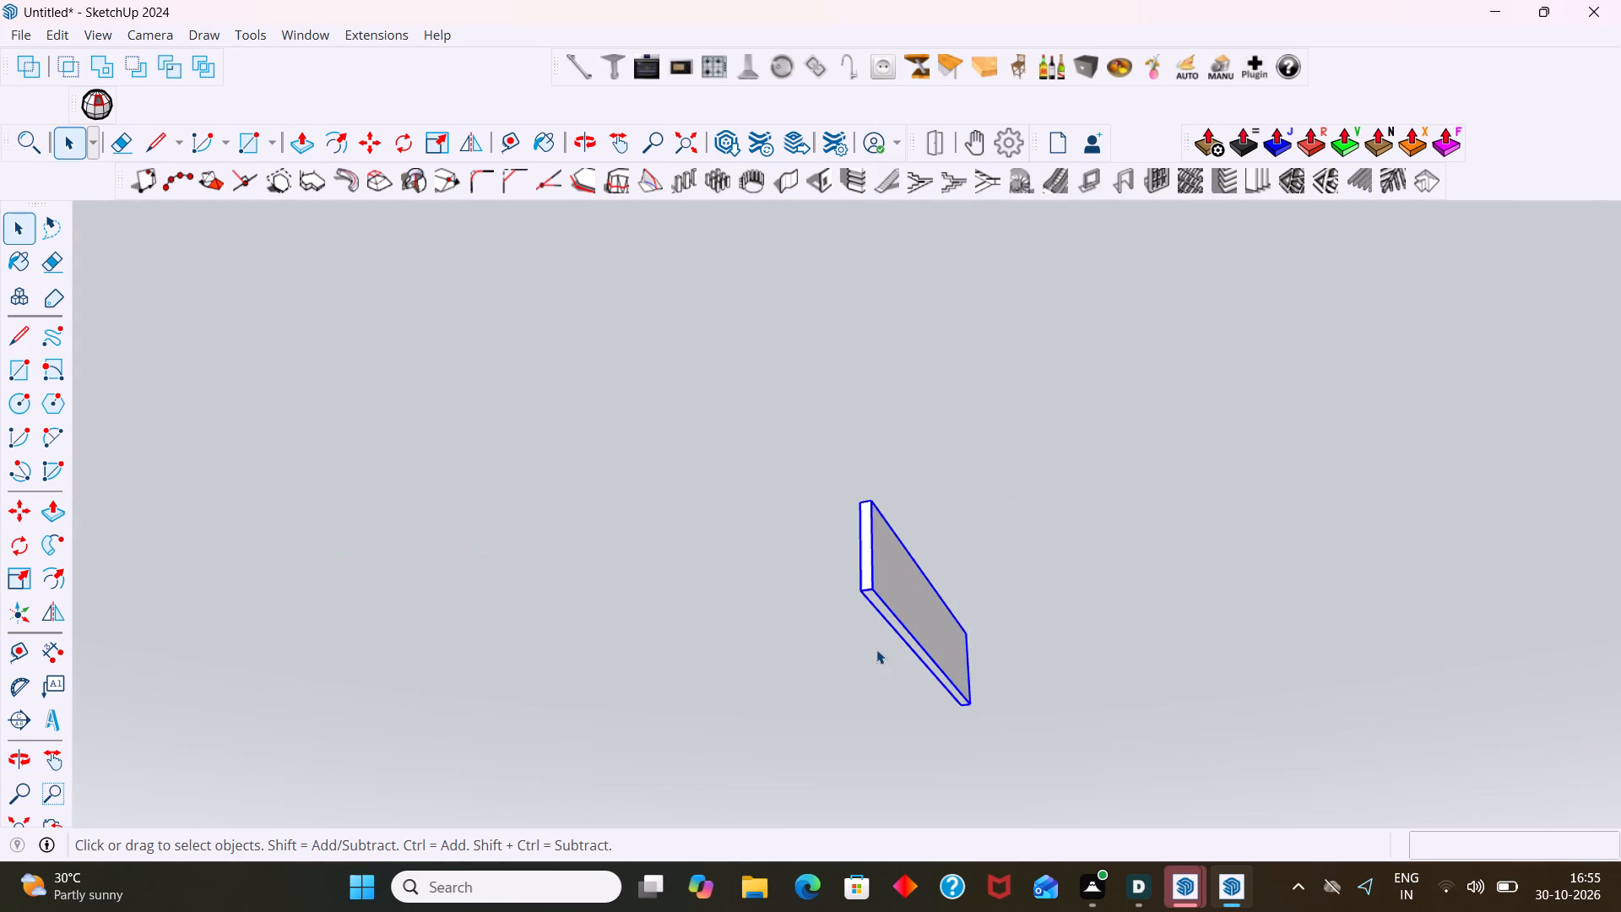
scroll(876, 649, up, 8)
key(p)
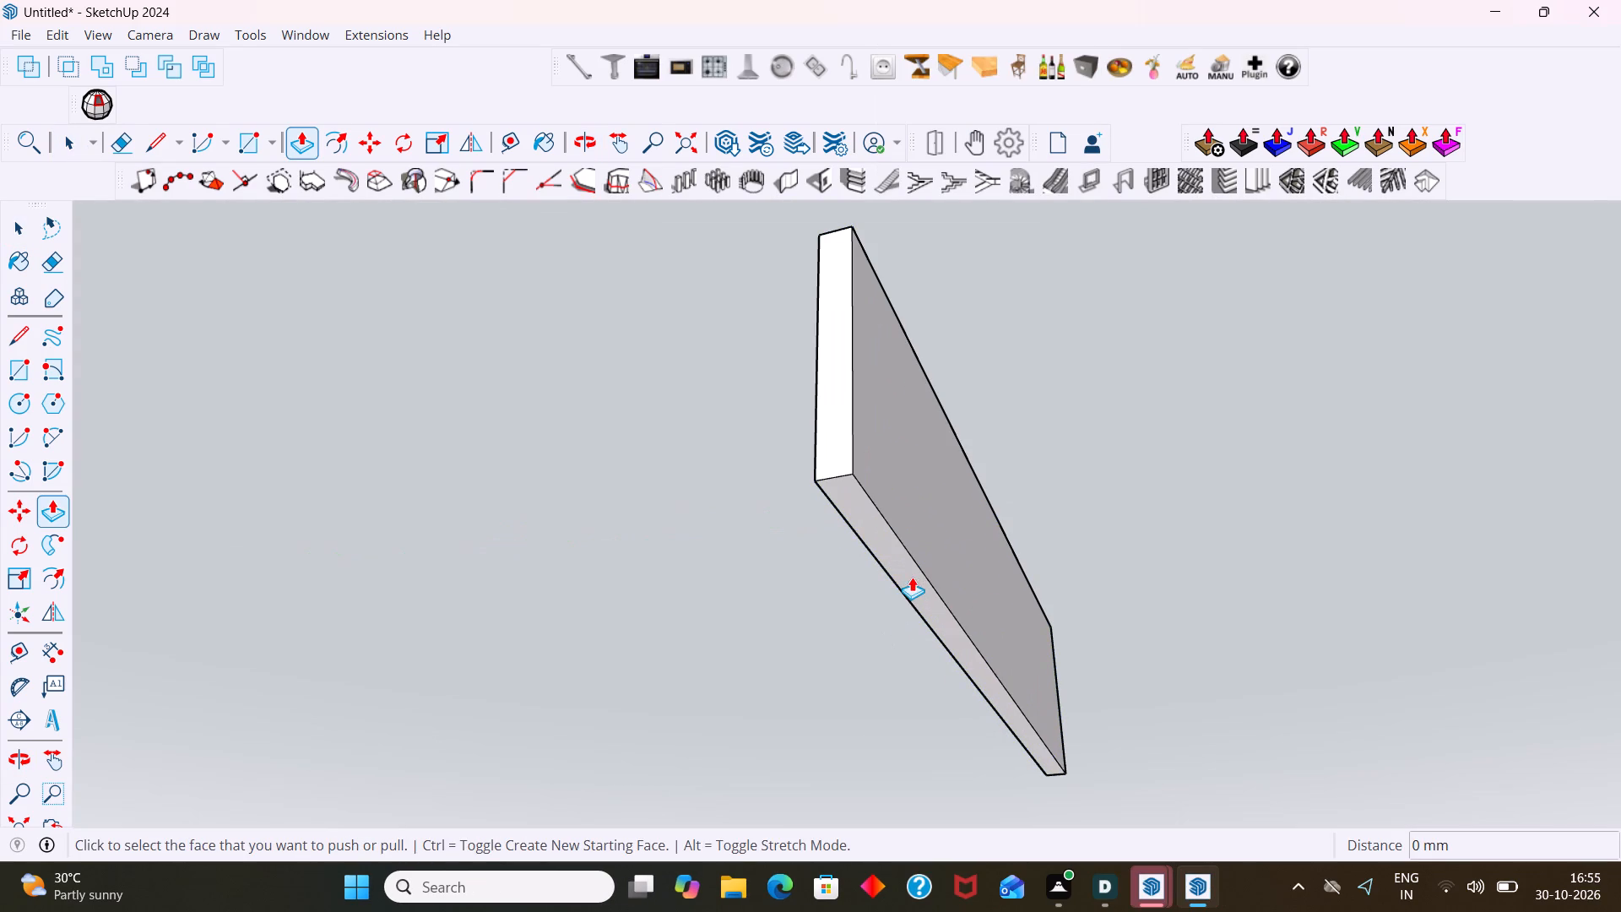
key(space)
click(930, 596)
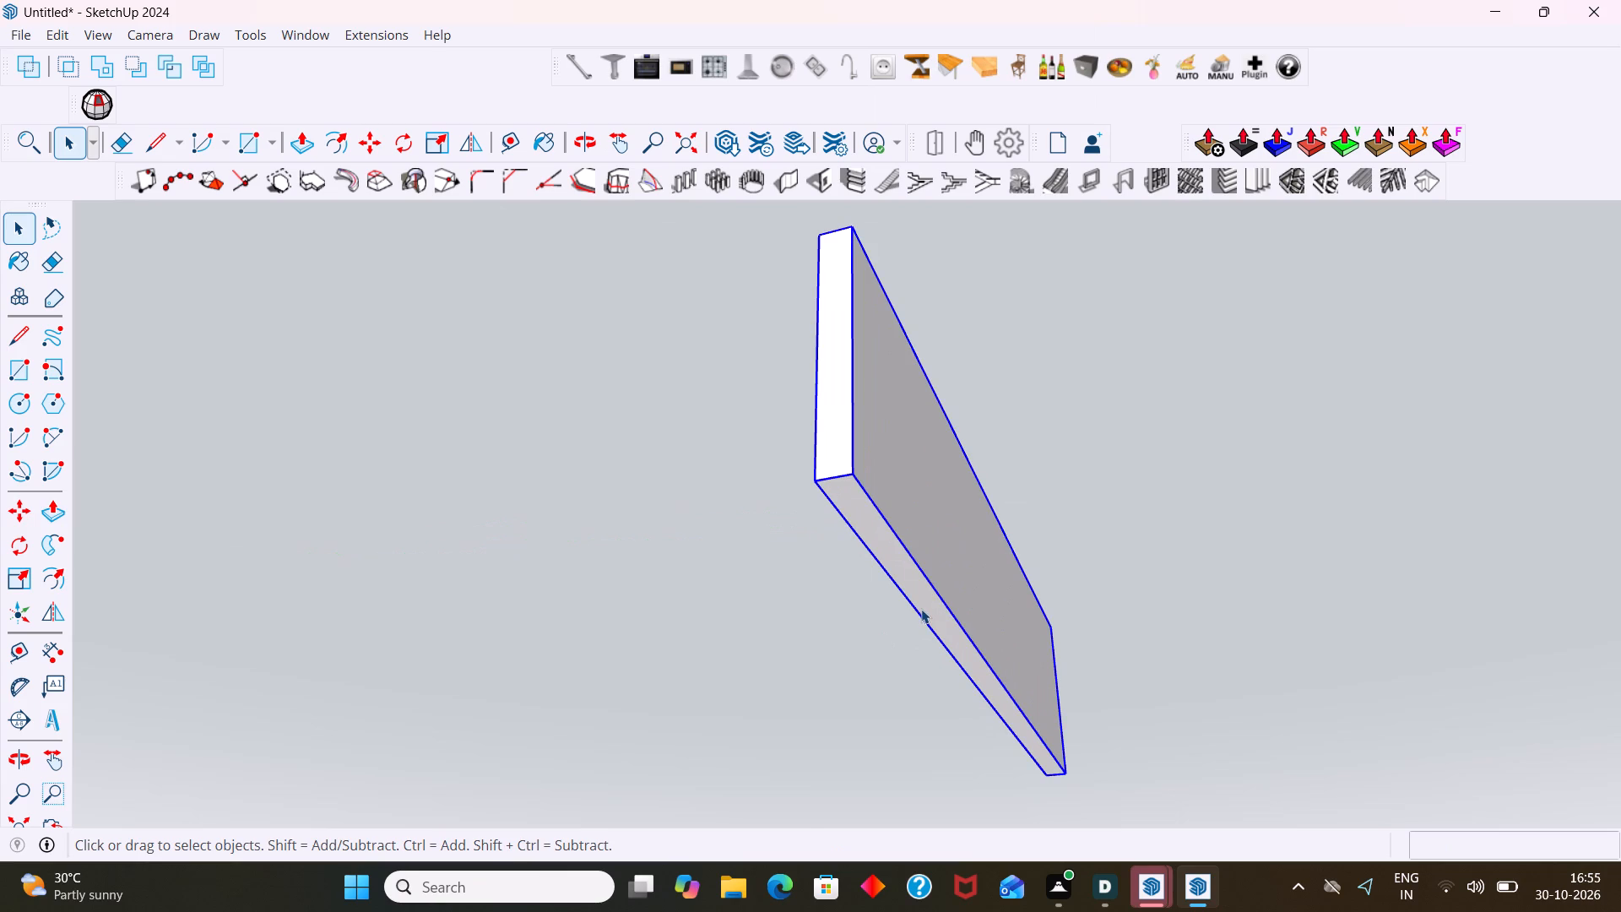
double_click(921, 609)
click(926, 606)
double_click(926, 606)
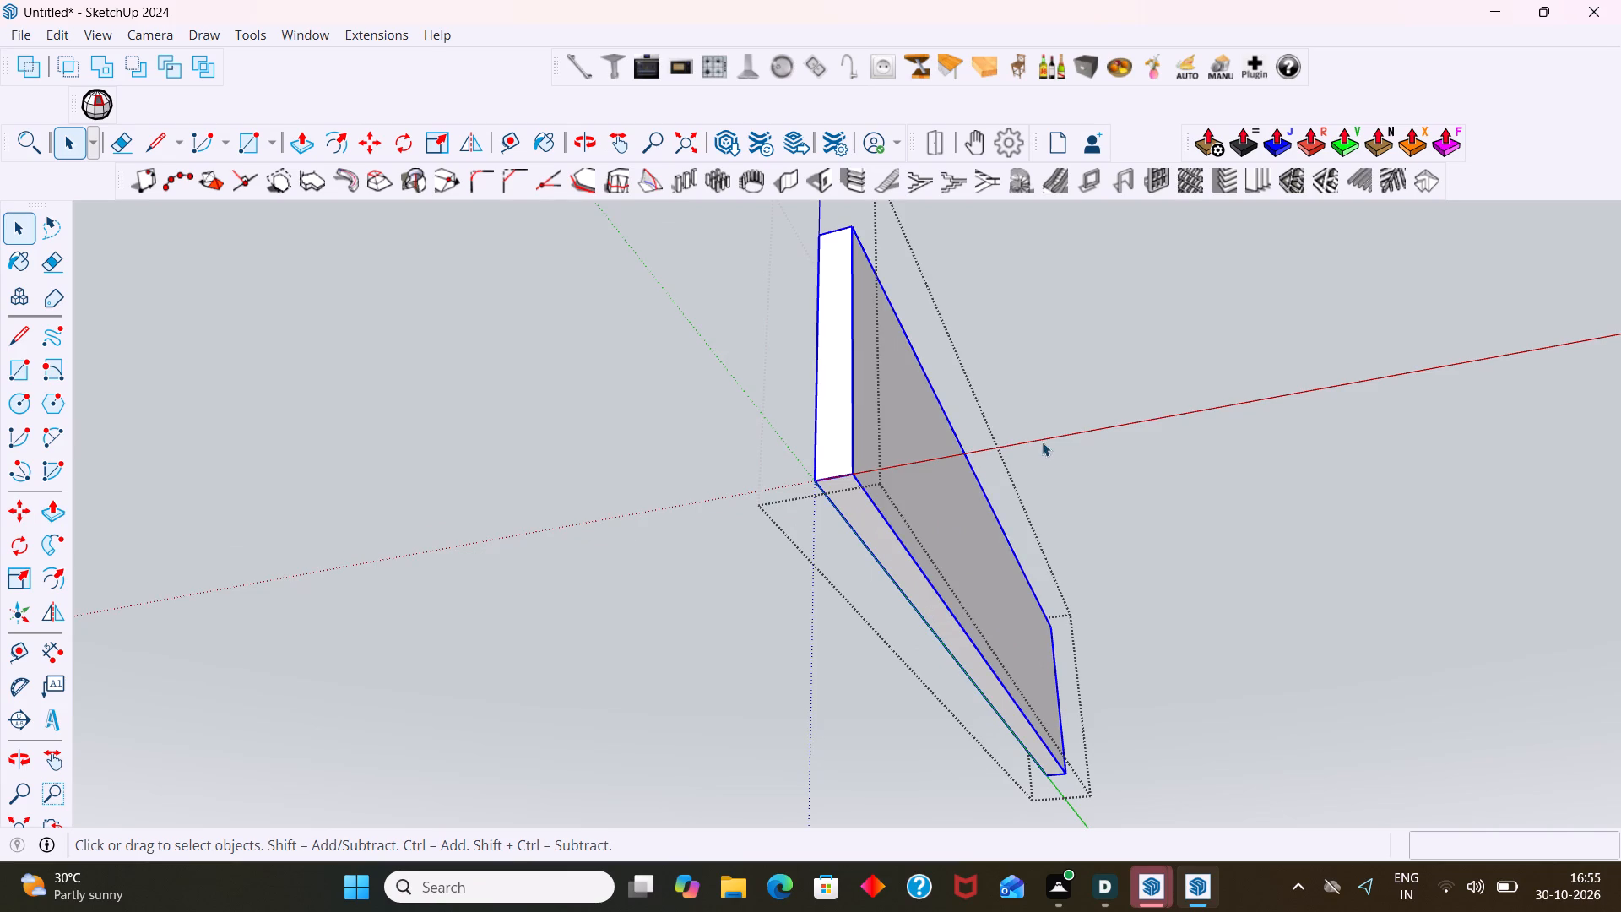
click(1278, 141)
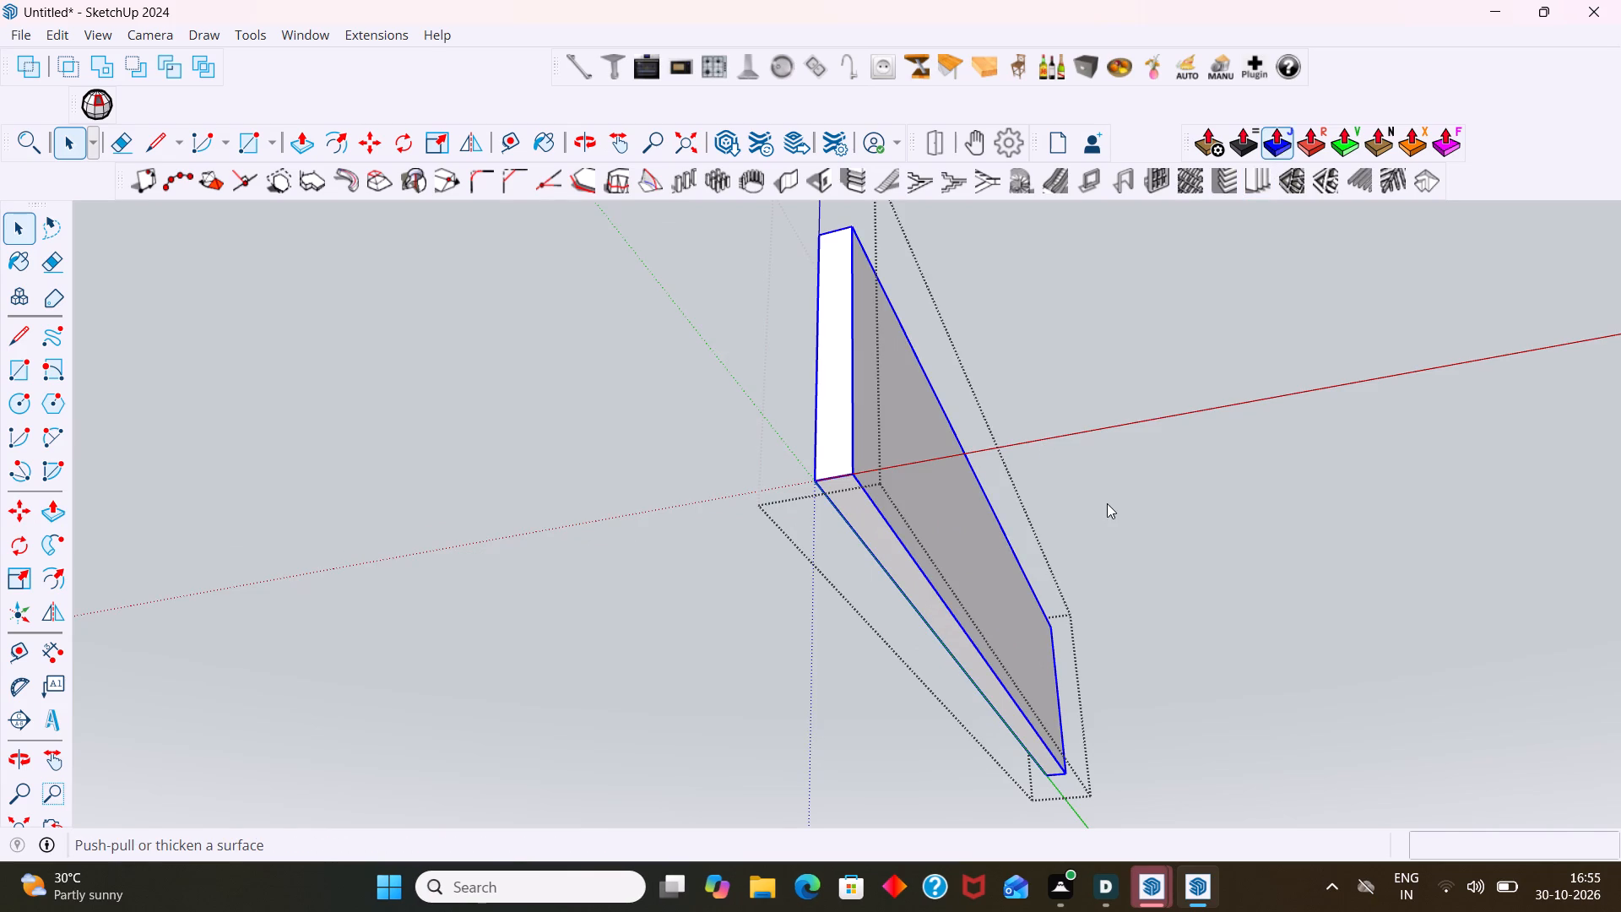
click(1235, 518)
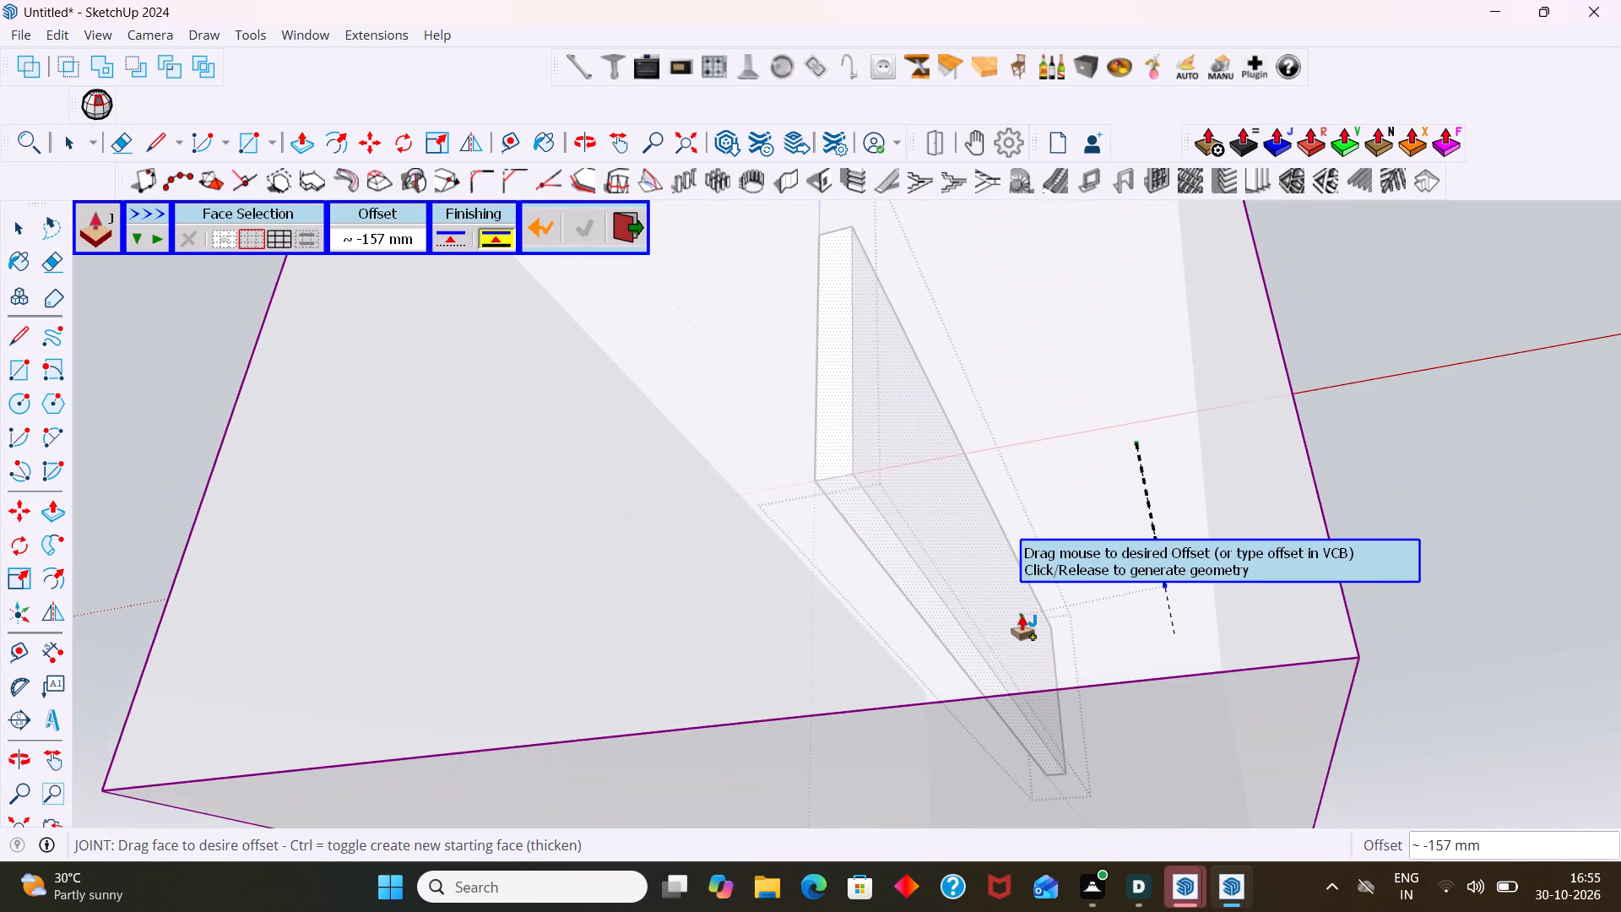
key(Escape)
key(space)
Open the nested group, push/pull the divider's bottom face 9 mm upward, and leave the nested group.
click(968, 669)
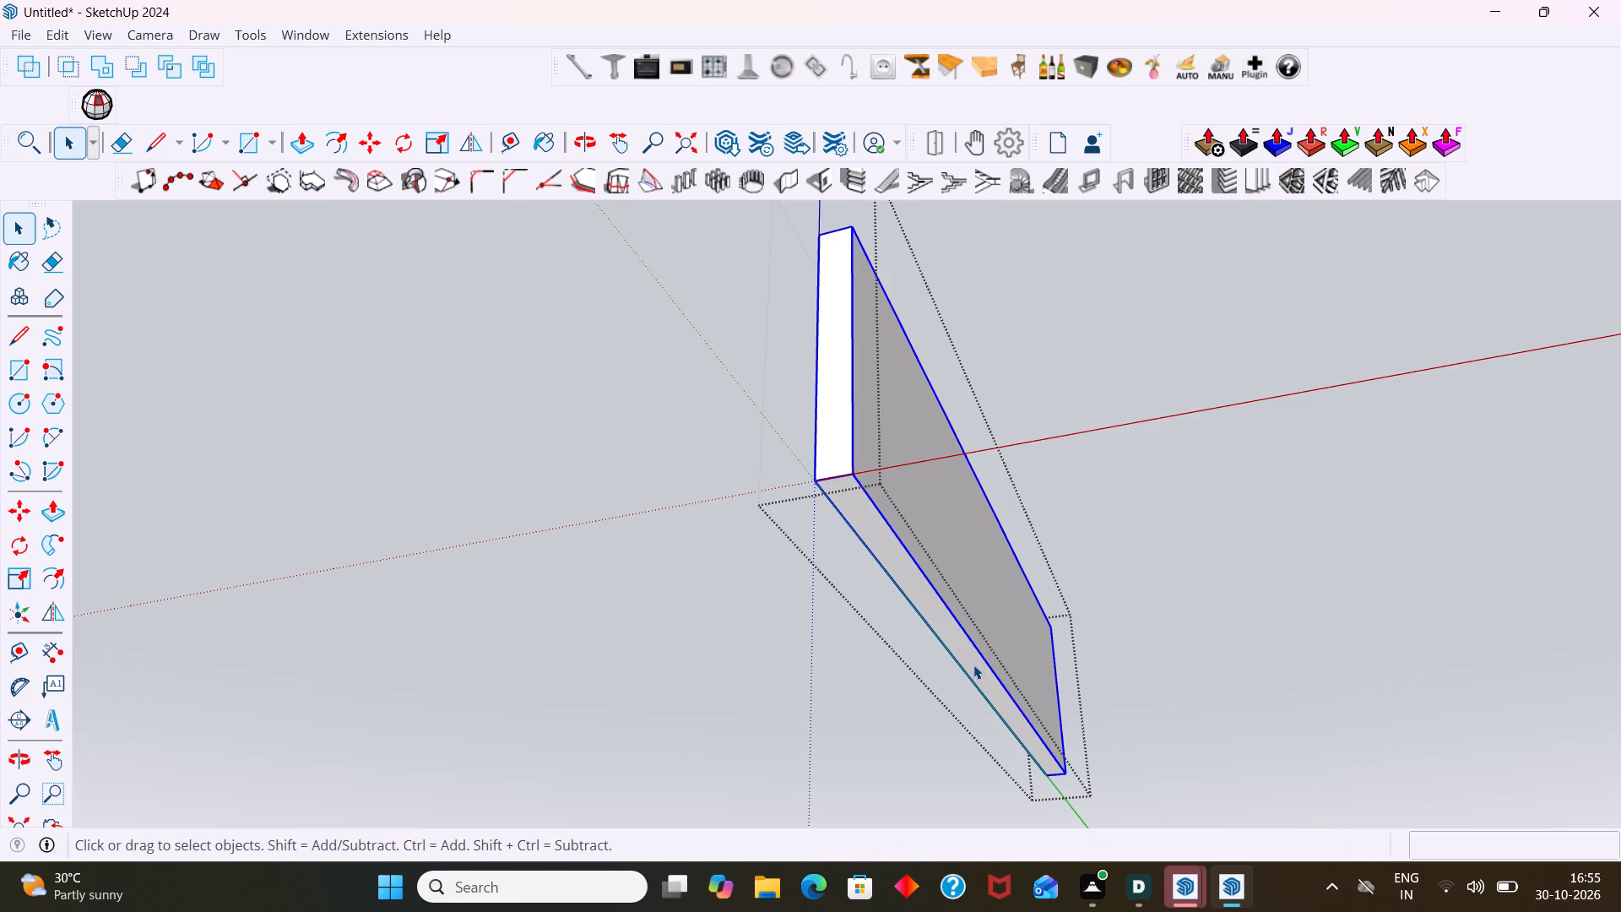
triple_click(973, 665)
click(973, 673)
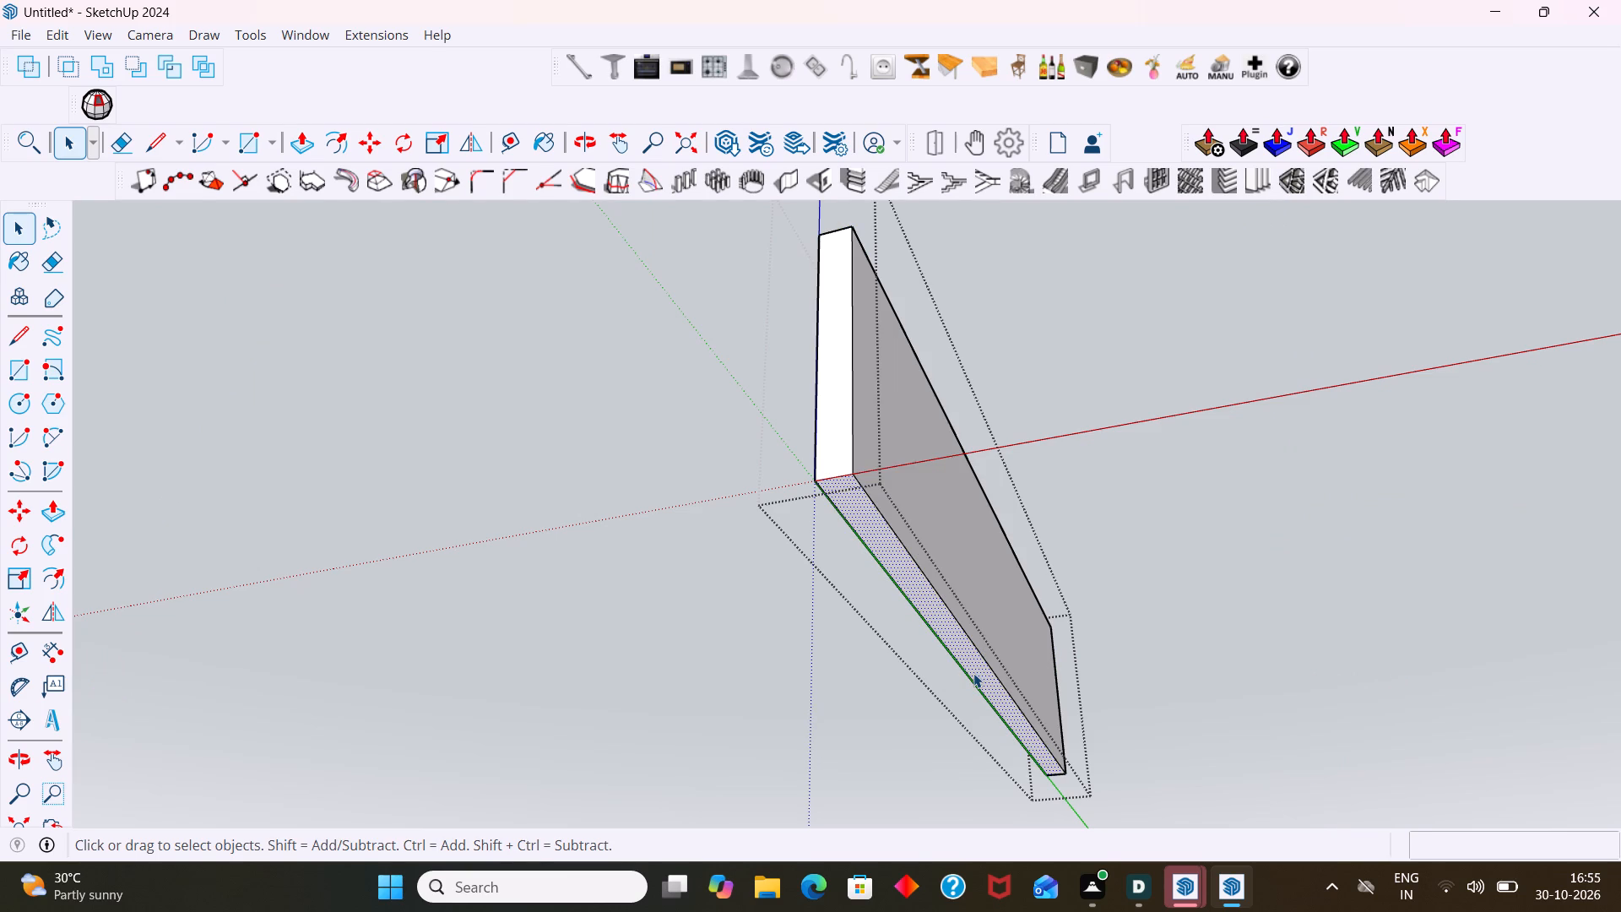
key(p)
click(973, 673)
key(9)
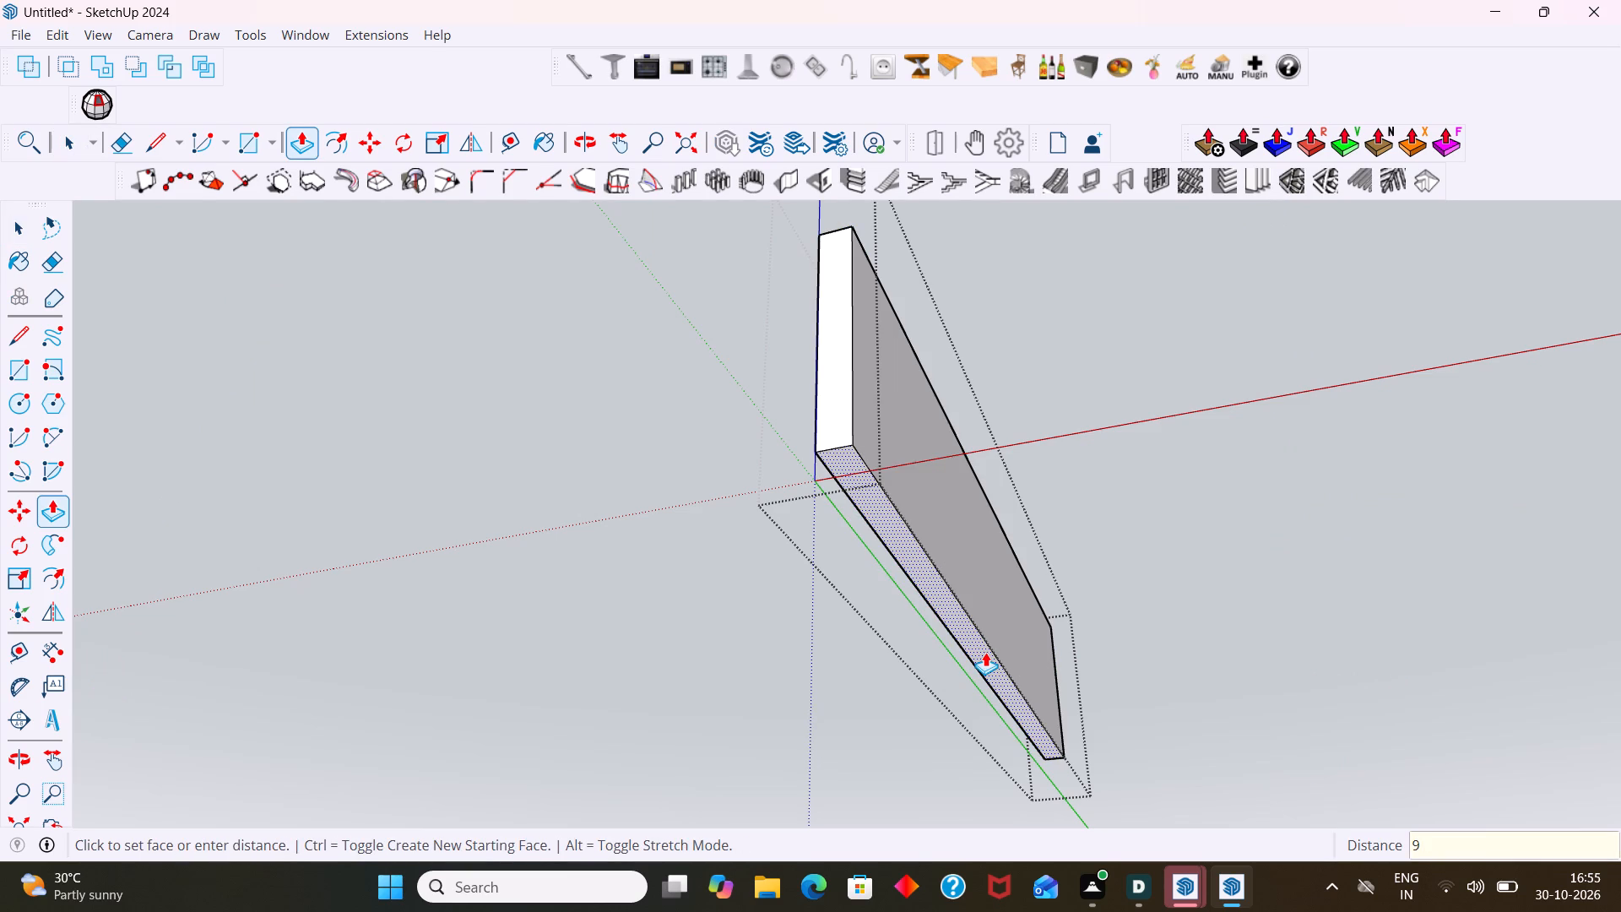
key(Return)
key(space)
click(1128, 584)
Cover the divider's open top with an 18 by about 592 mm rectangle between opposite corners, and leave the group.
scroll(1128, 582, down, 6)
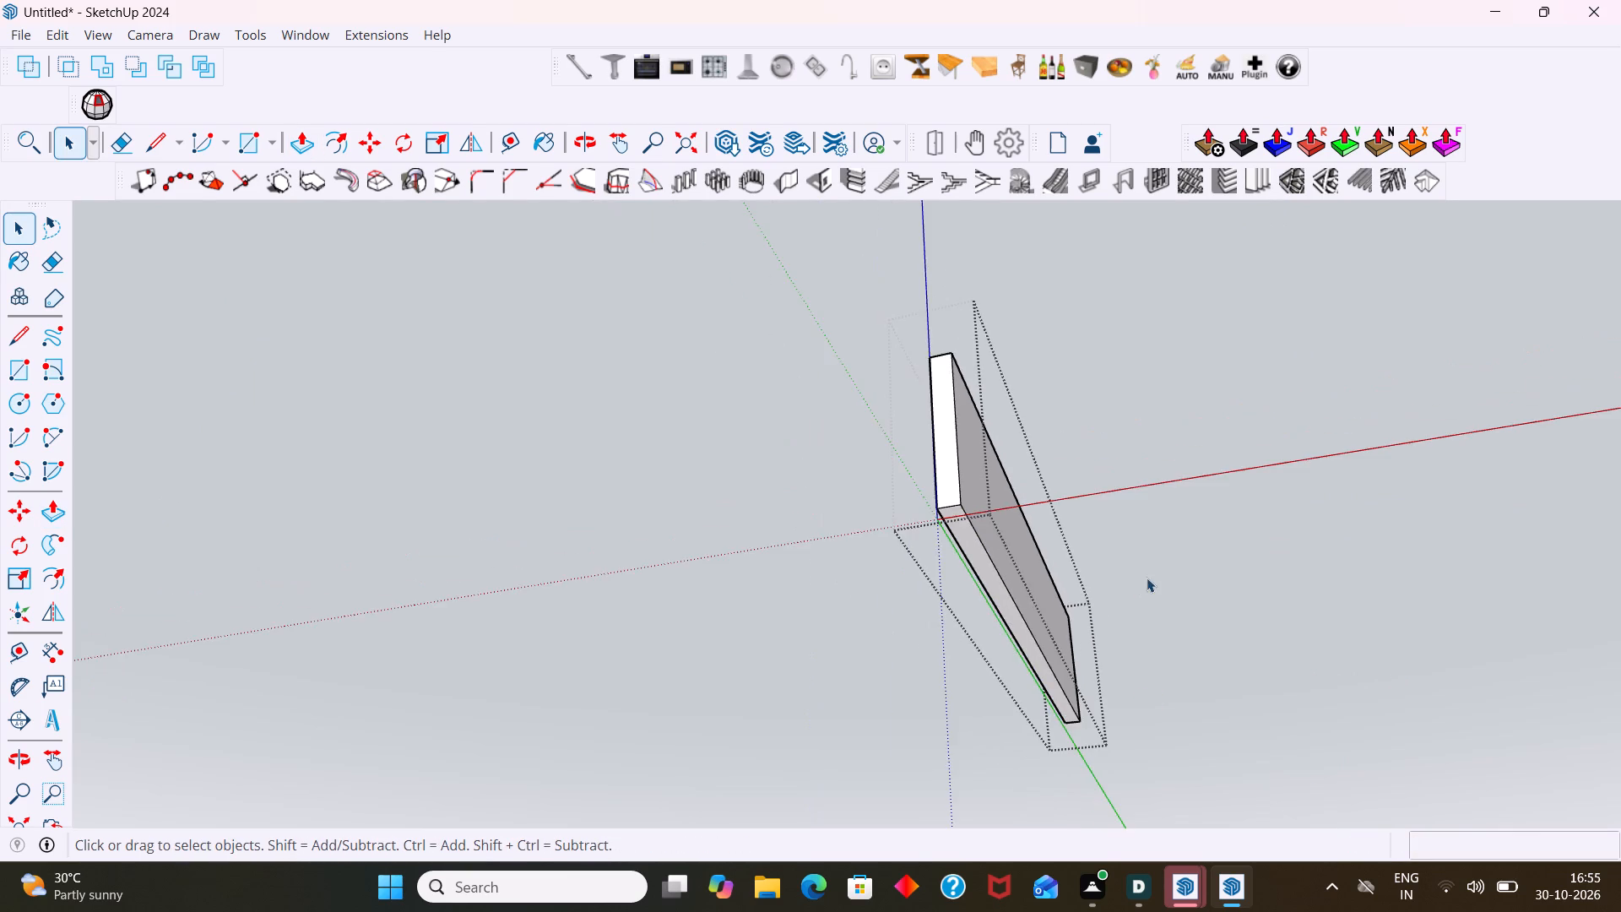
middle_drag(1147, 598, 1169, 815)
scroll(1124, 680, down, 7)
middle_drag(1051, 587, 1073, 736)
scroll(1014, 620, up, 1)
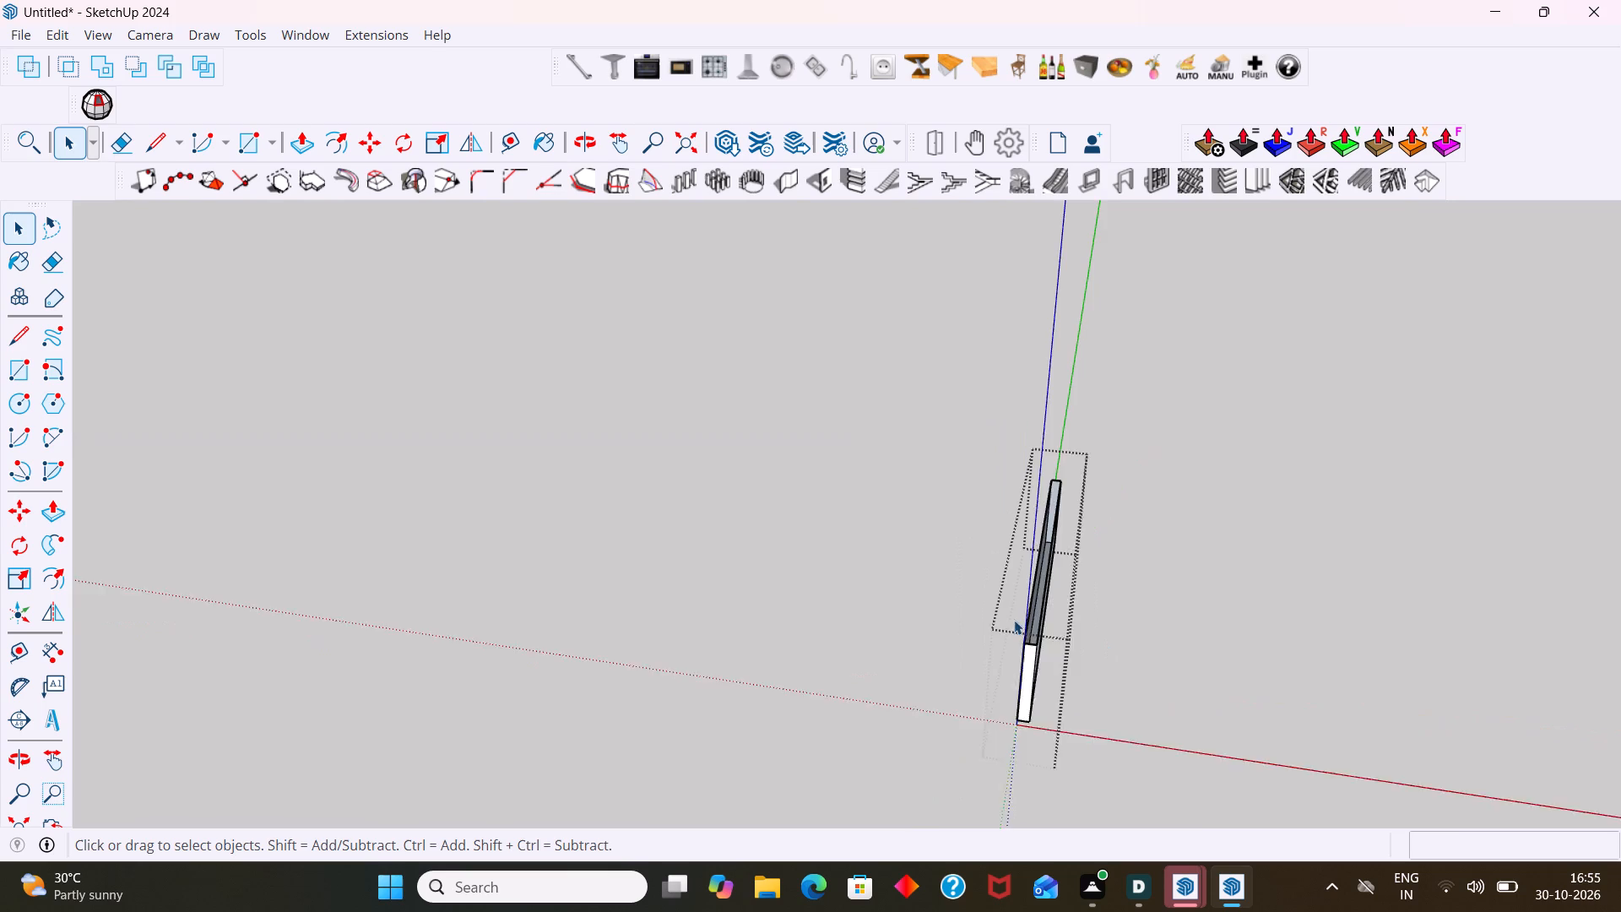
scroll(1014, 620, up, 5)
middle_drag(1054, 612, 1159, 618)
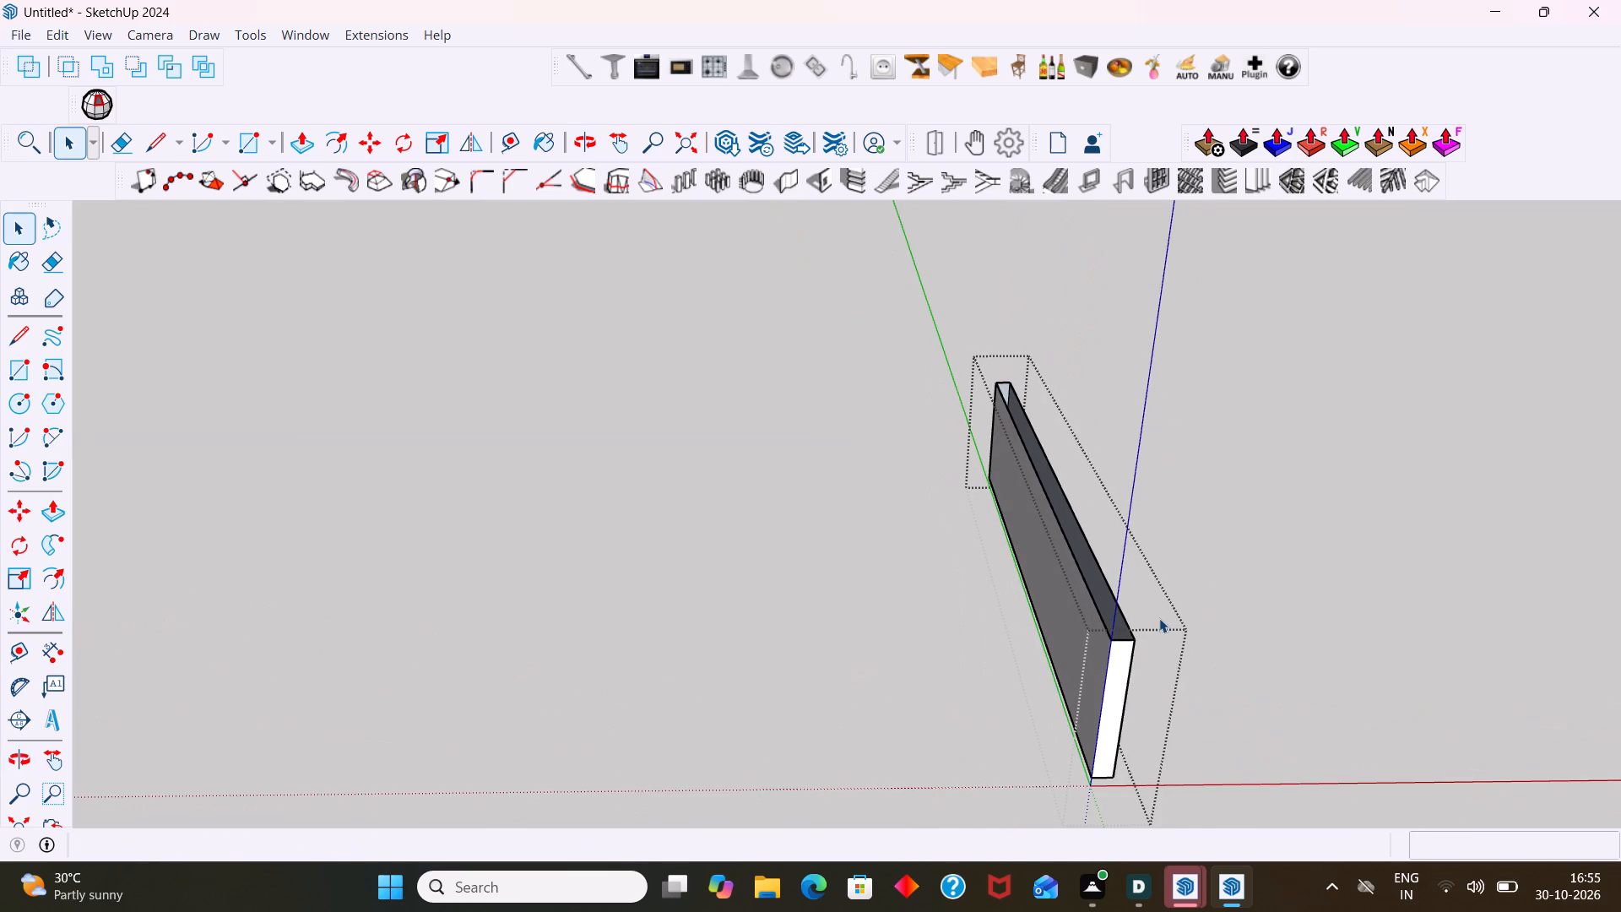
key(r)
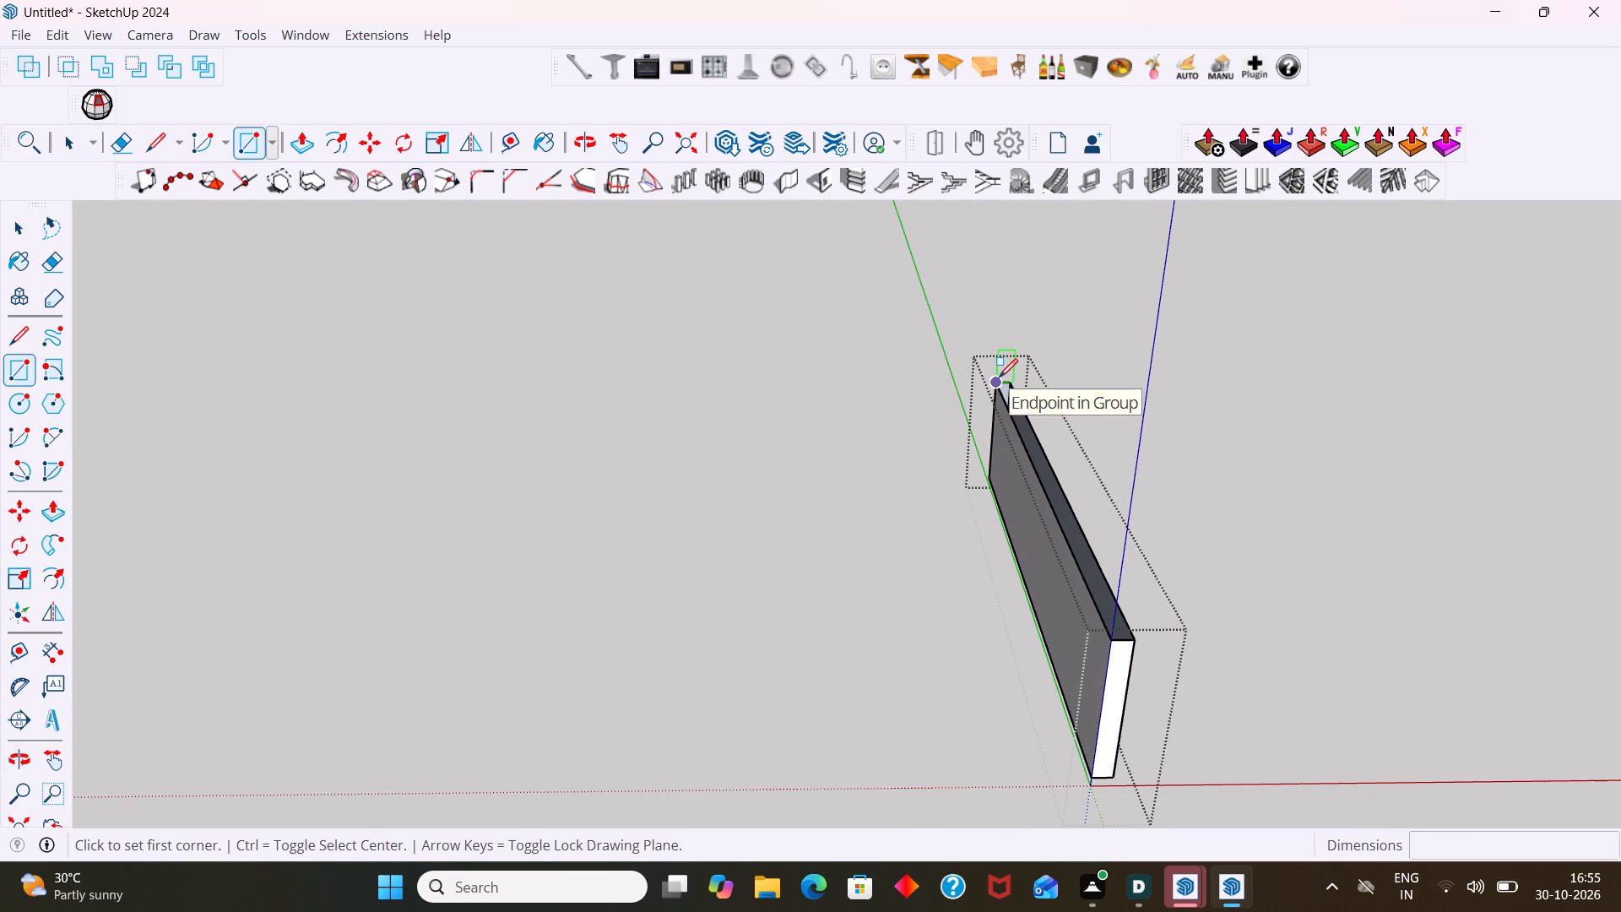
click(999, 377)
click(1131, 642)
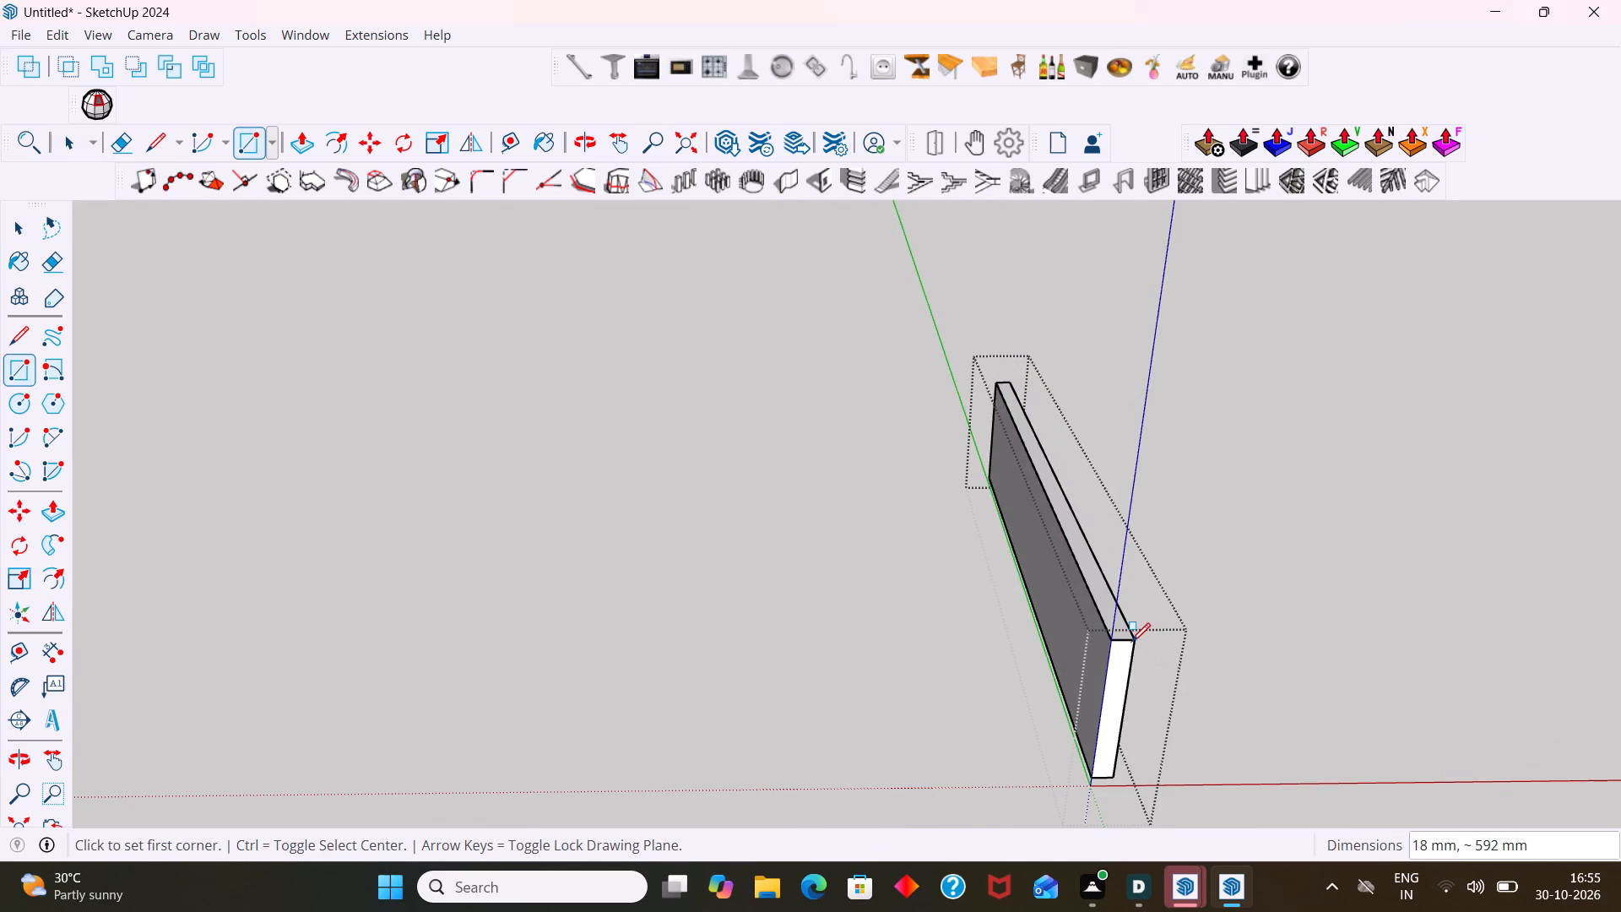
key(space)
click(1240, 599)
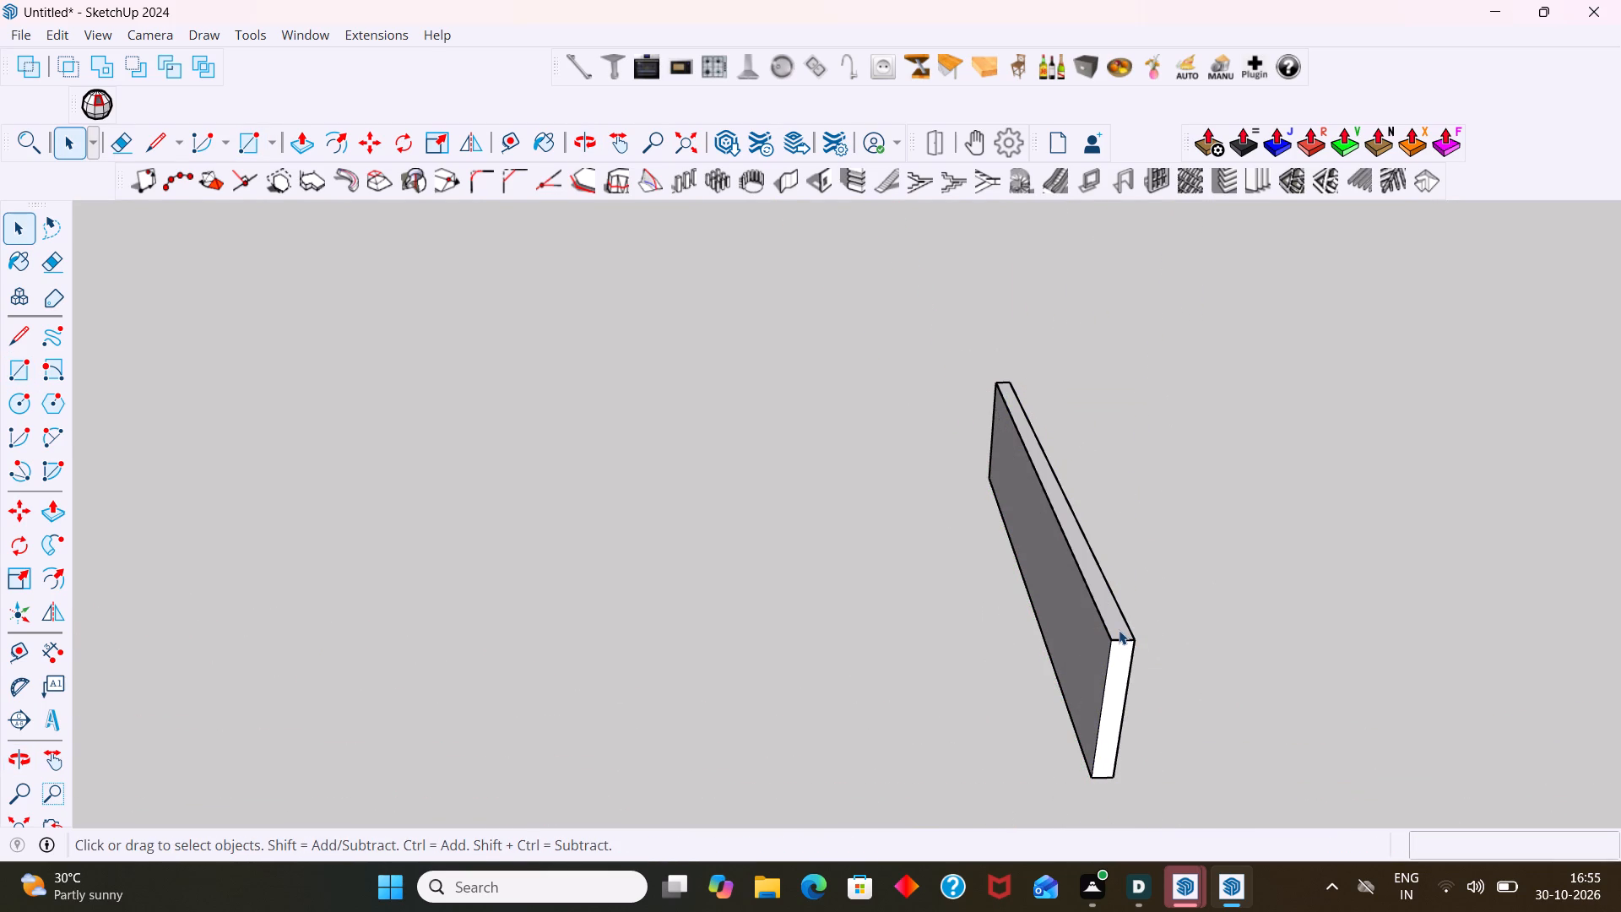
Reveal the rest of the unit around the isolated divider and clear the selection.
right_click(1119, 630)
click(1181, 583)
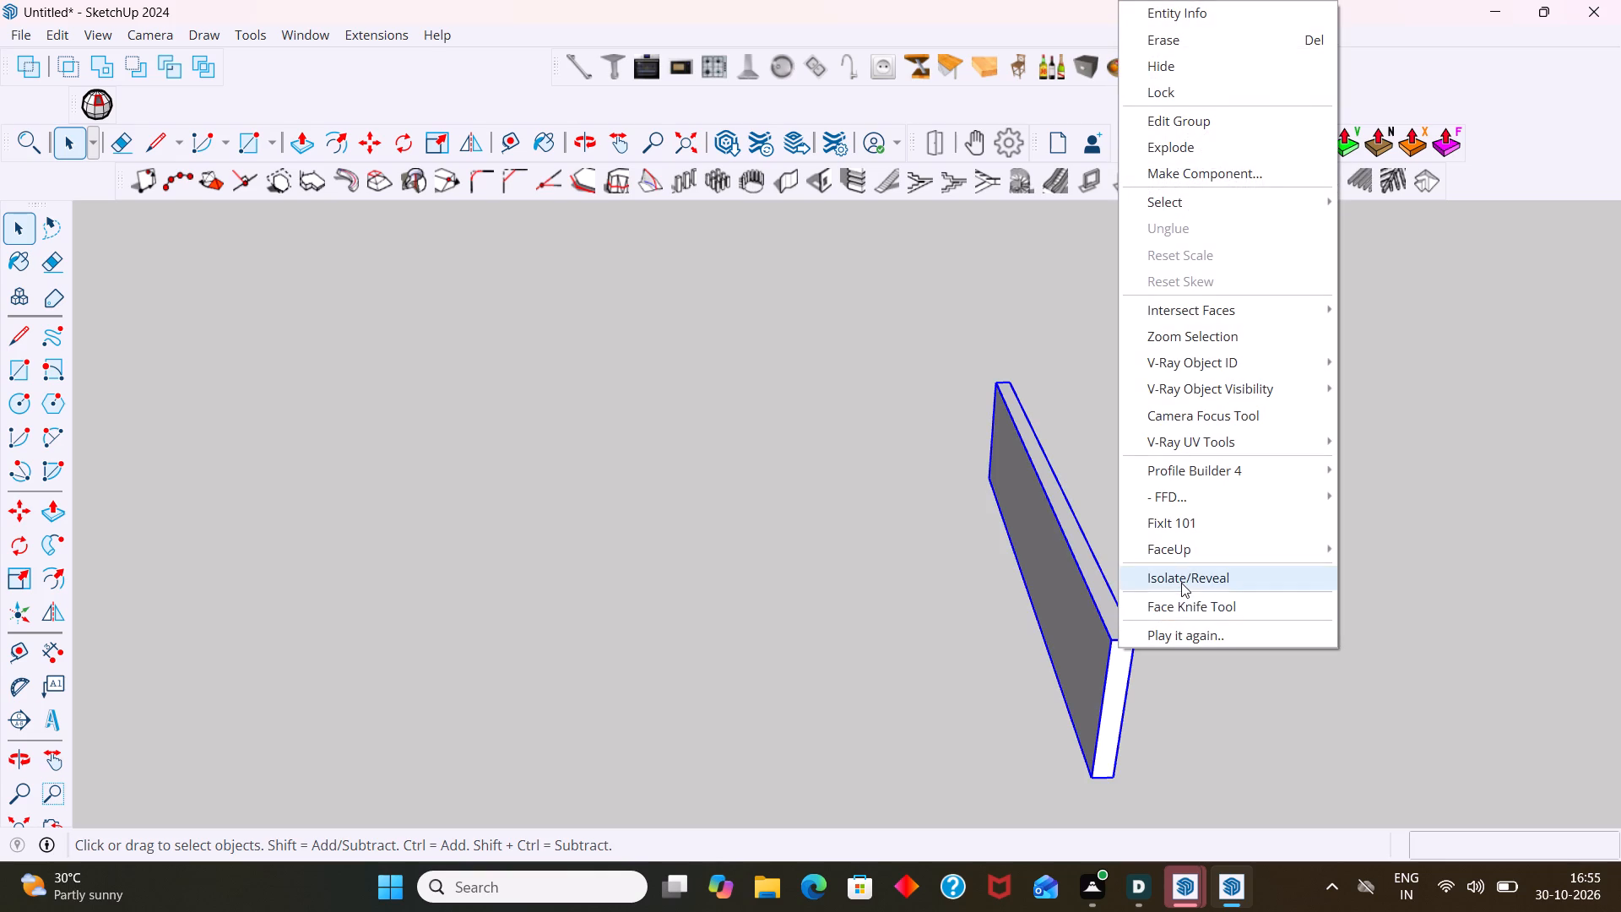
scroll(1112, 636, down, 6)
middle_drag(1111, 644, 1054, 393)
scroll(1087, 426, down, 3)
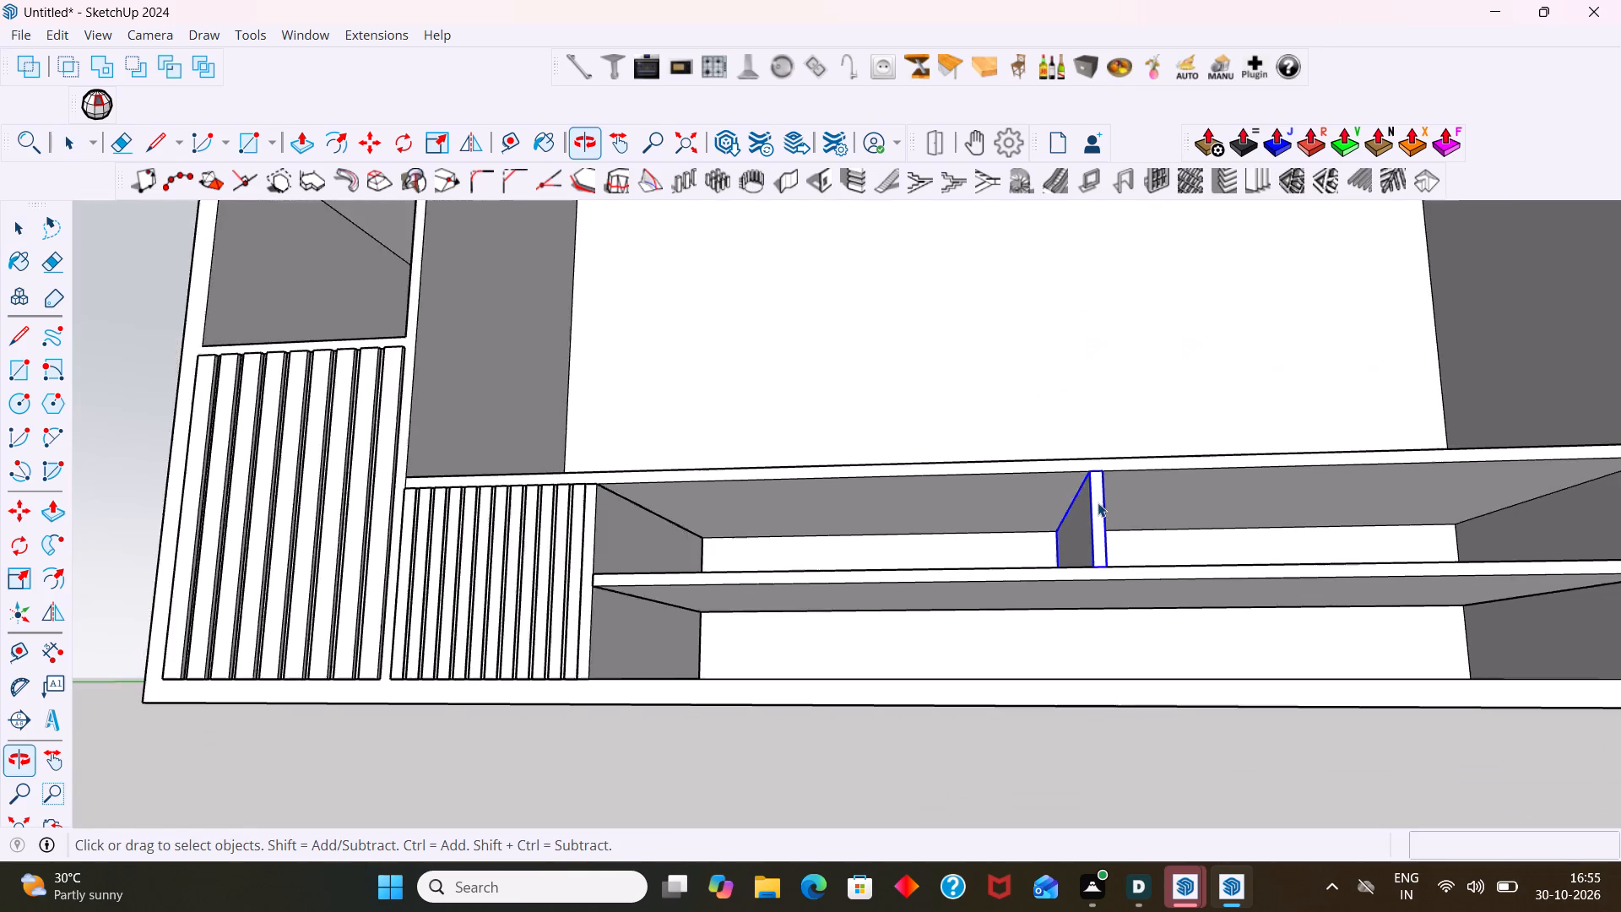
scroll(1098, 502, down, 7)
click(1064, 658)
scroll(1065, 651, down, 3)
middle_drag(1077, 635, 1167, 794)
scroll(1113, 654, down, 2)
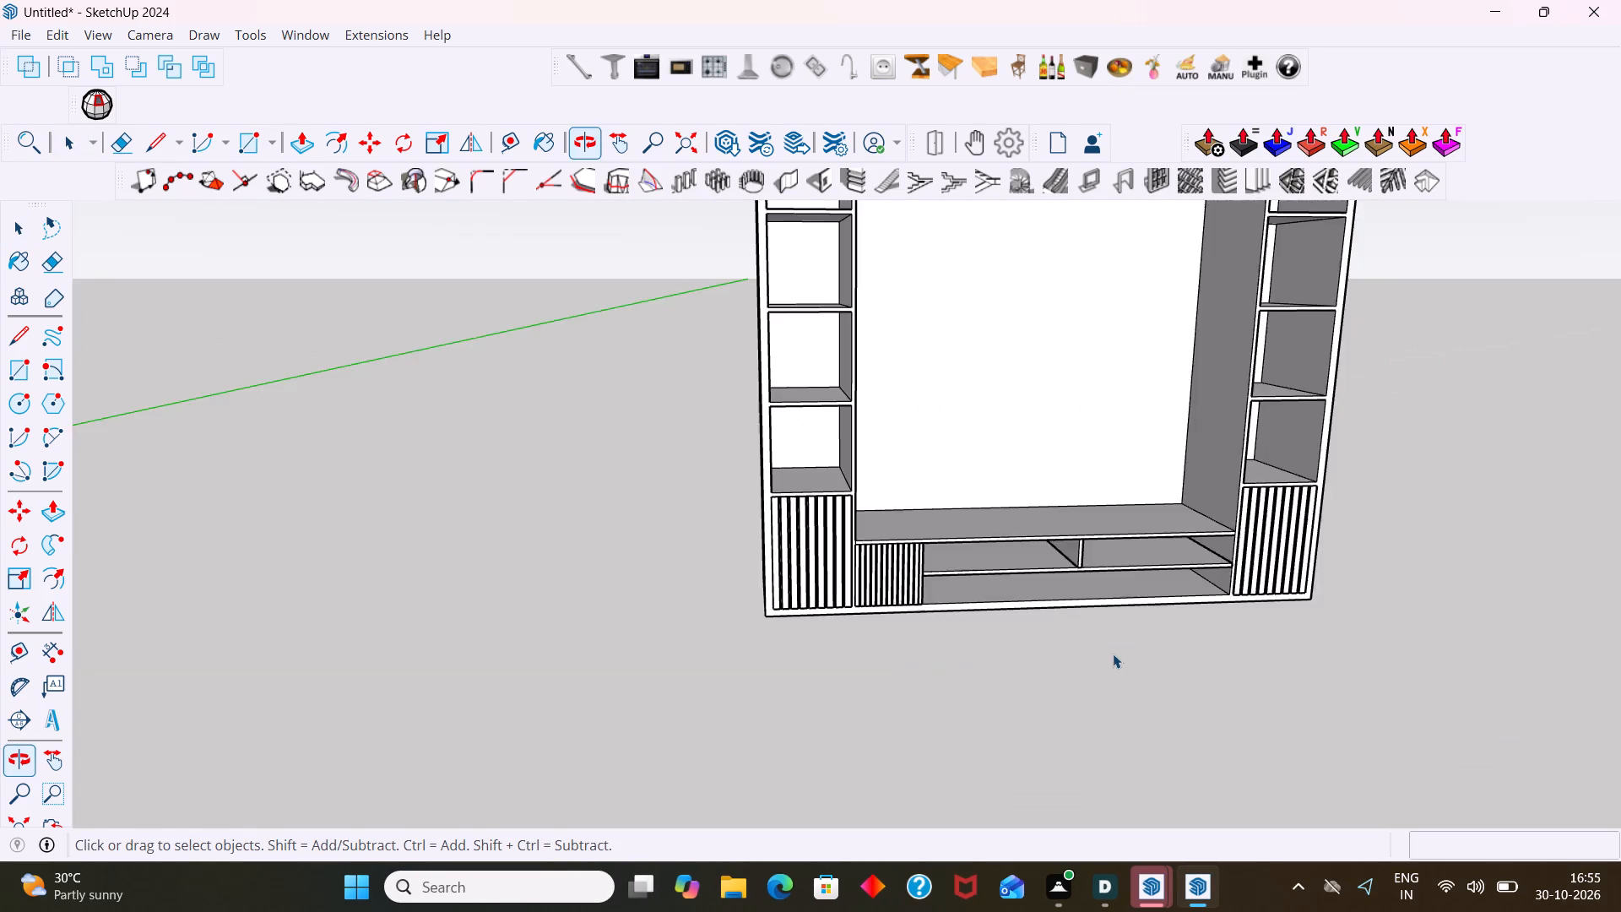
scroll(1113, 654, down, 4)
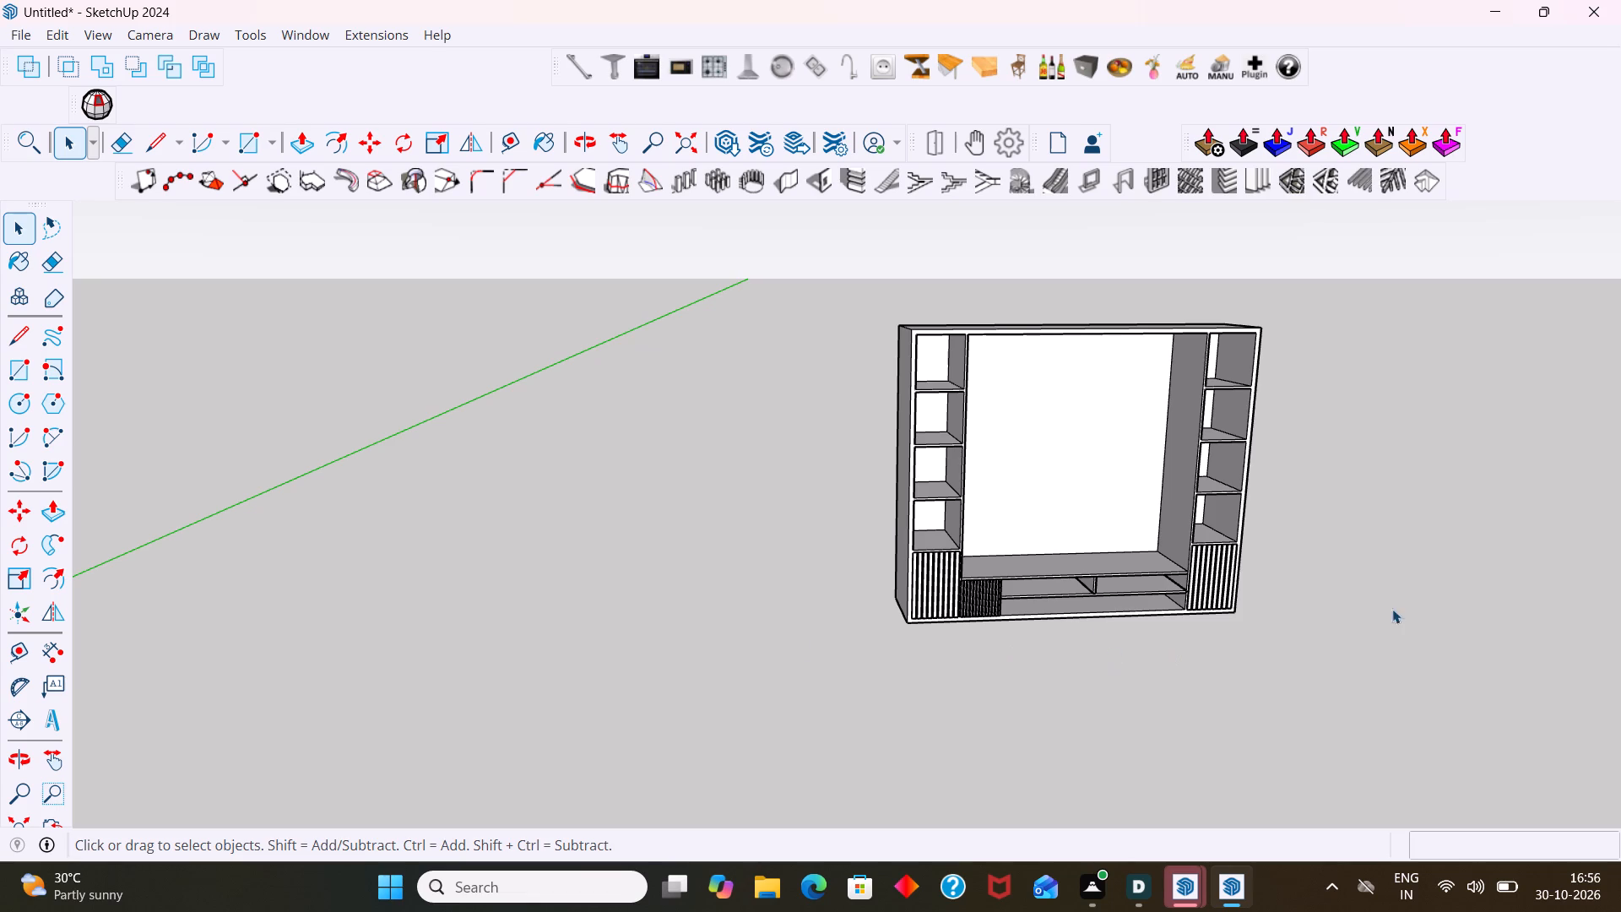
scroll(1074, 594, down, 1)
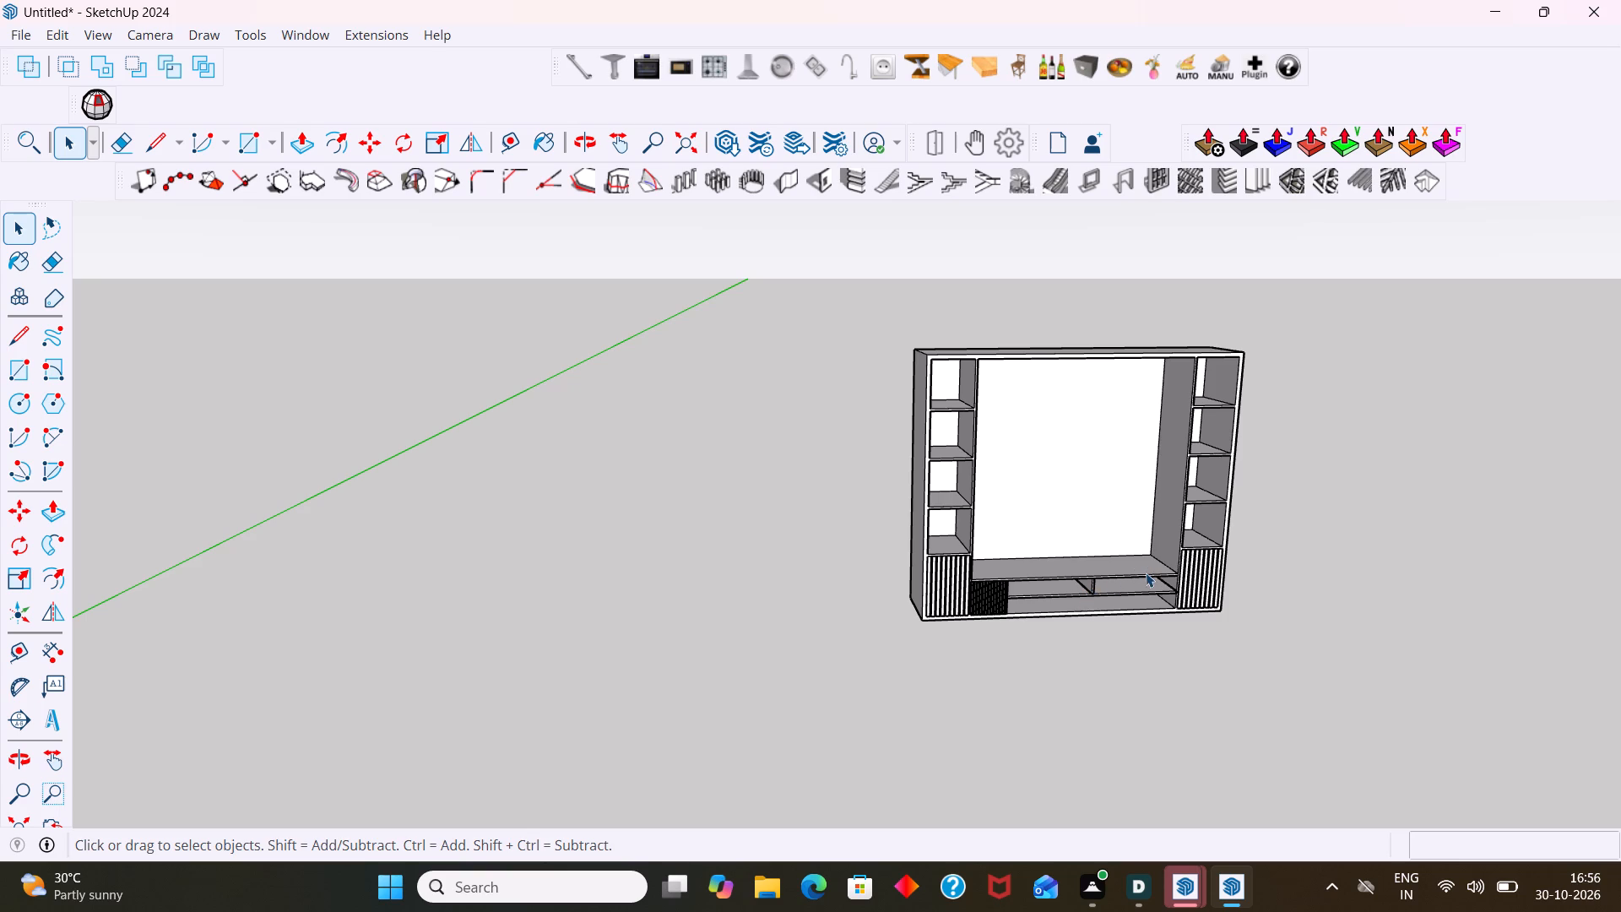
Inspect the divider and shelf in the lower central compartment, selecting each in turn to check it.
shift+middle_drag(1223, 583, 866, 638)
scroll(842, 668, up, 4)
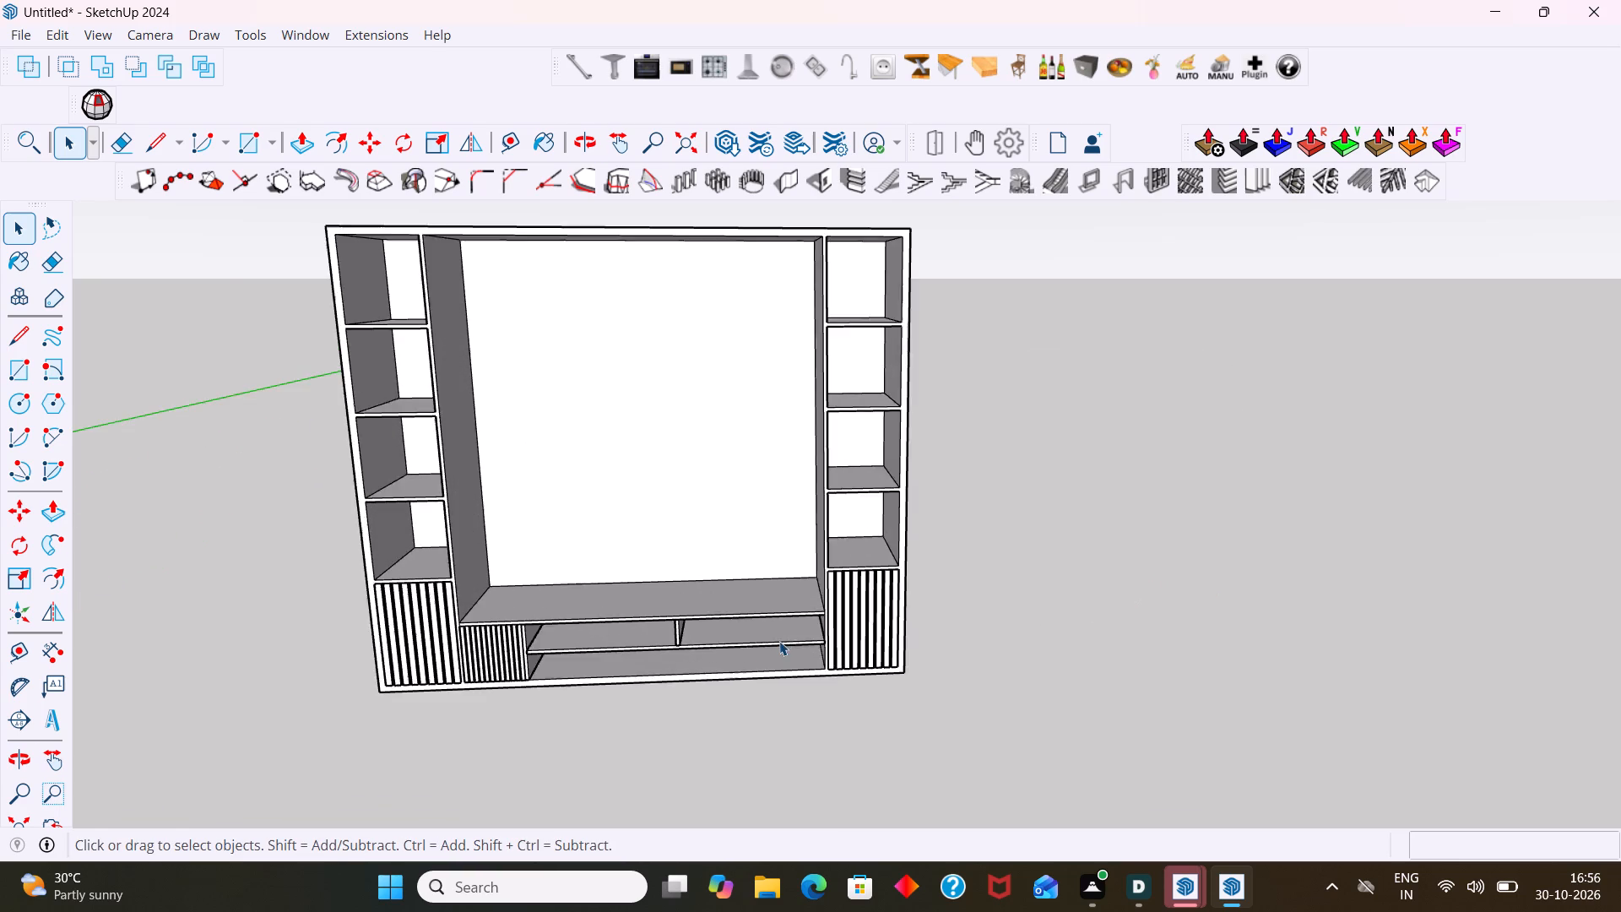
scroll(779, 641, up, 3)
scroll(693, 660, up, 10)
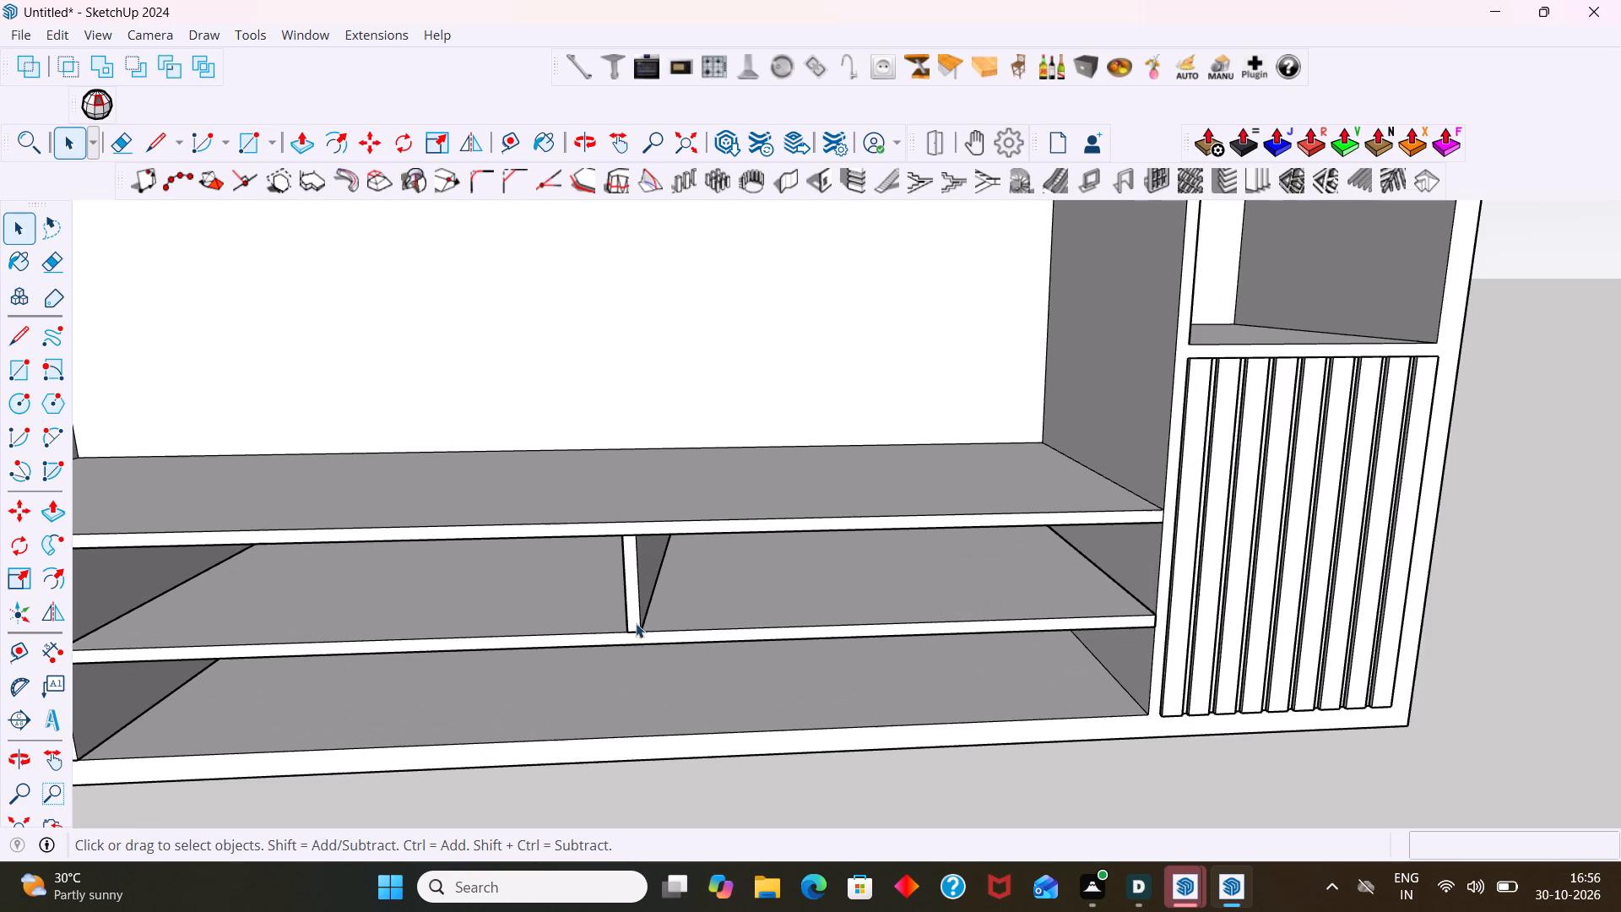
click(638, 588)
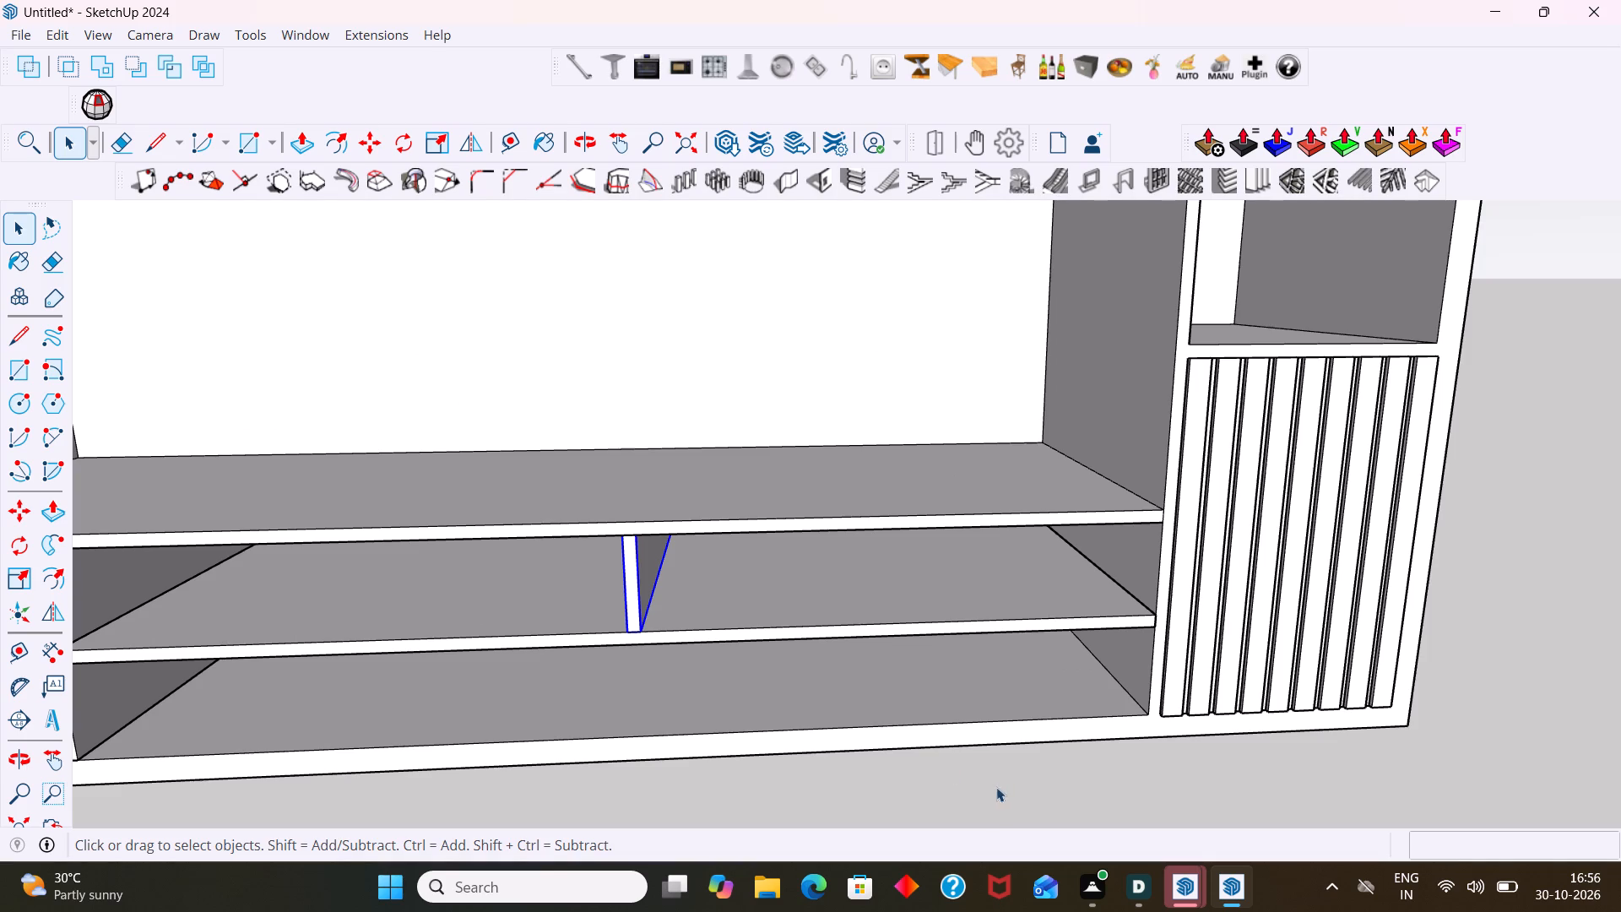
click(996, 788)
click(821, 630)
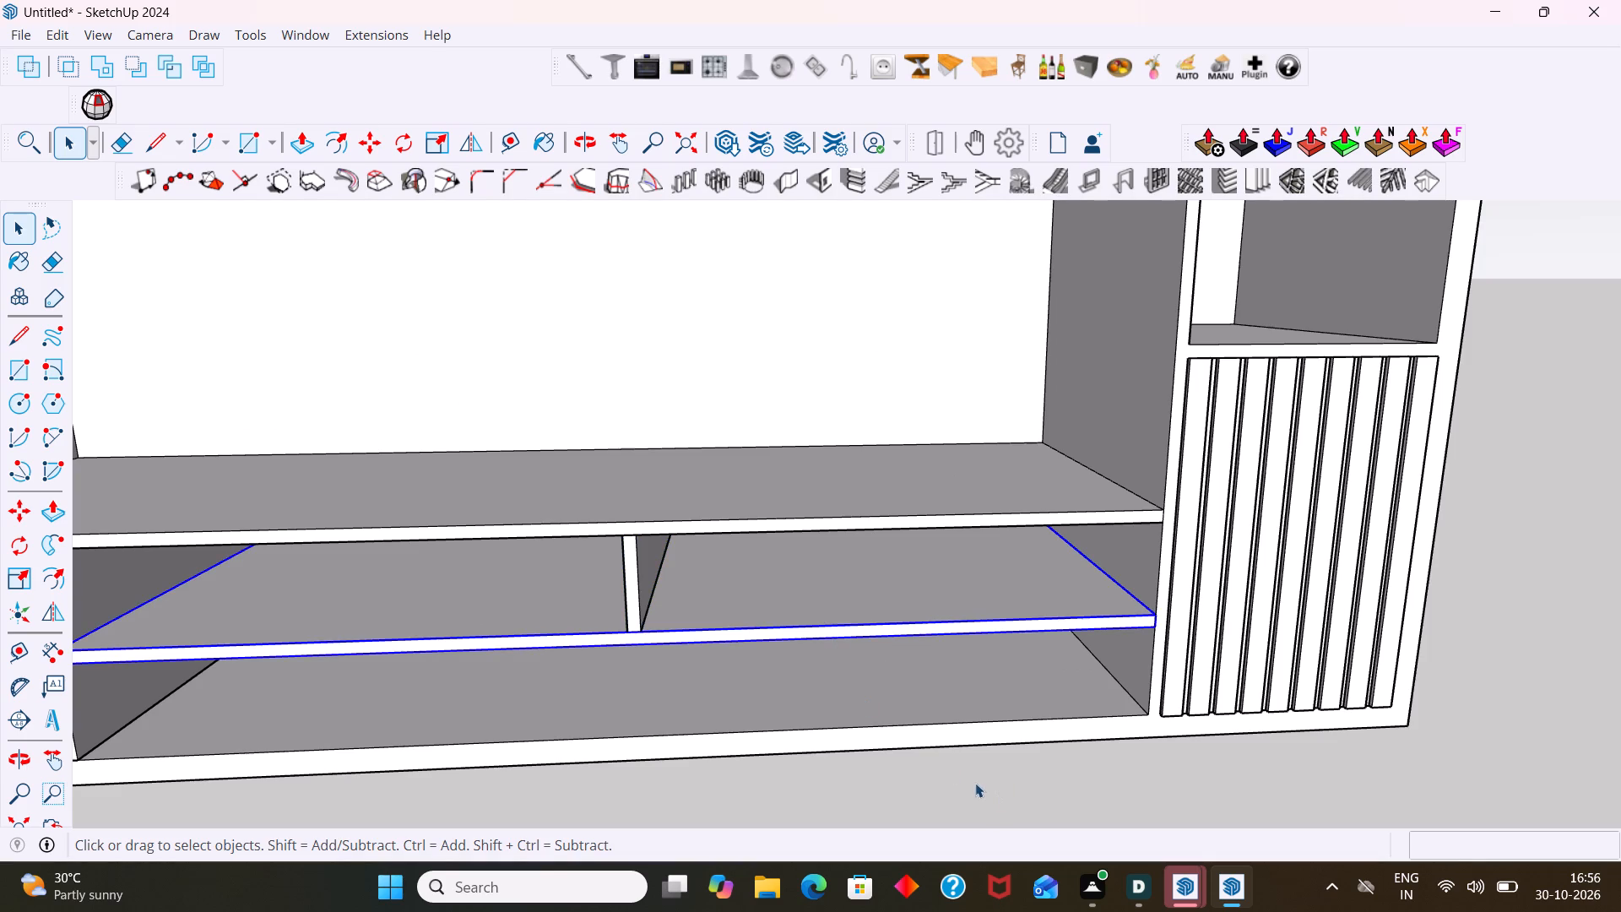
click(982, 785)
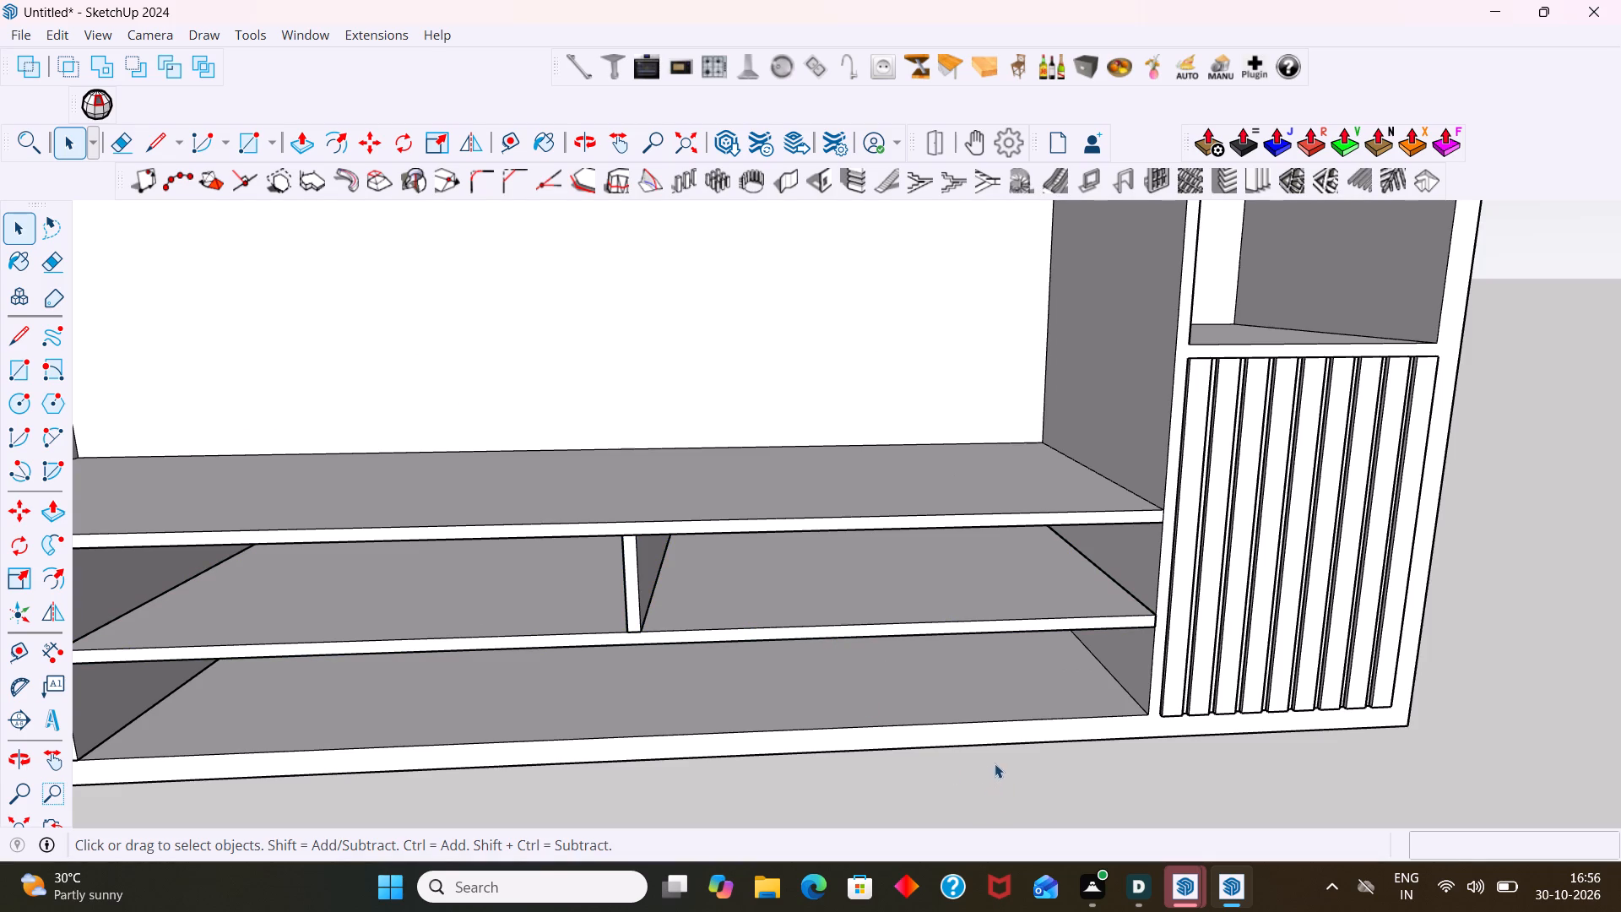
scroll(992, 762, down, 4)
middle_drag(916, 754, 971, 545)
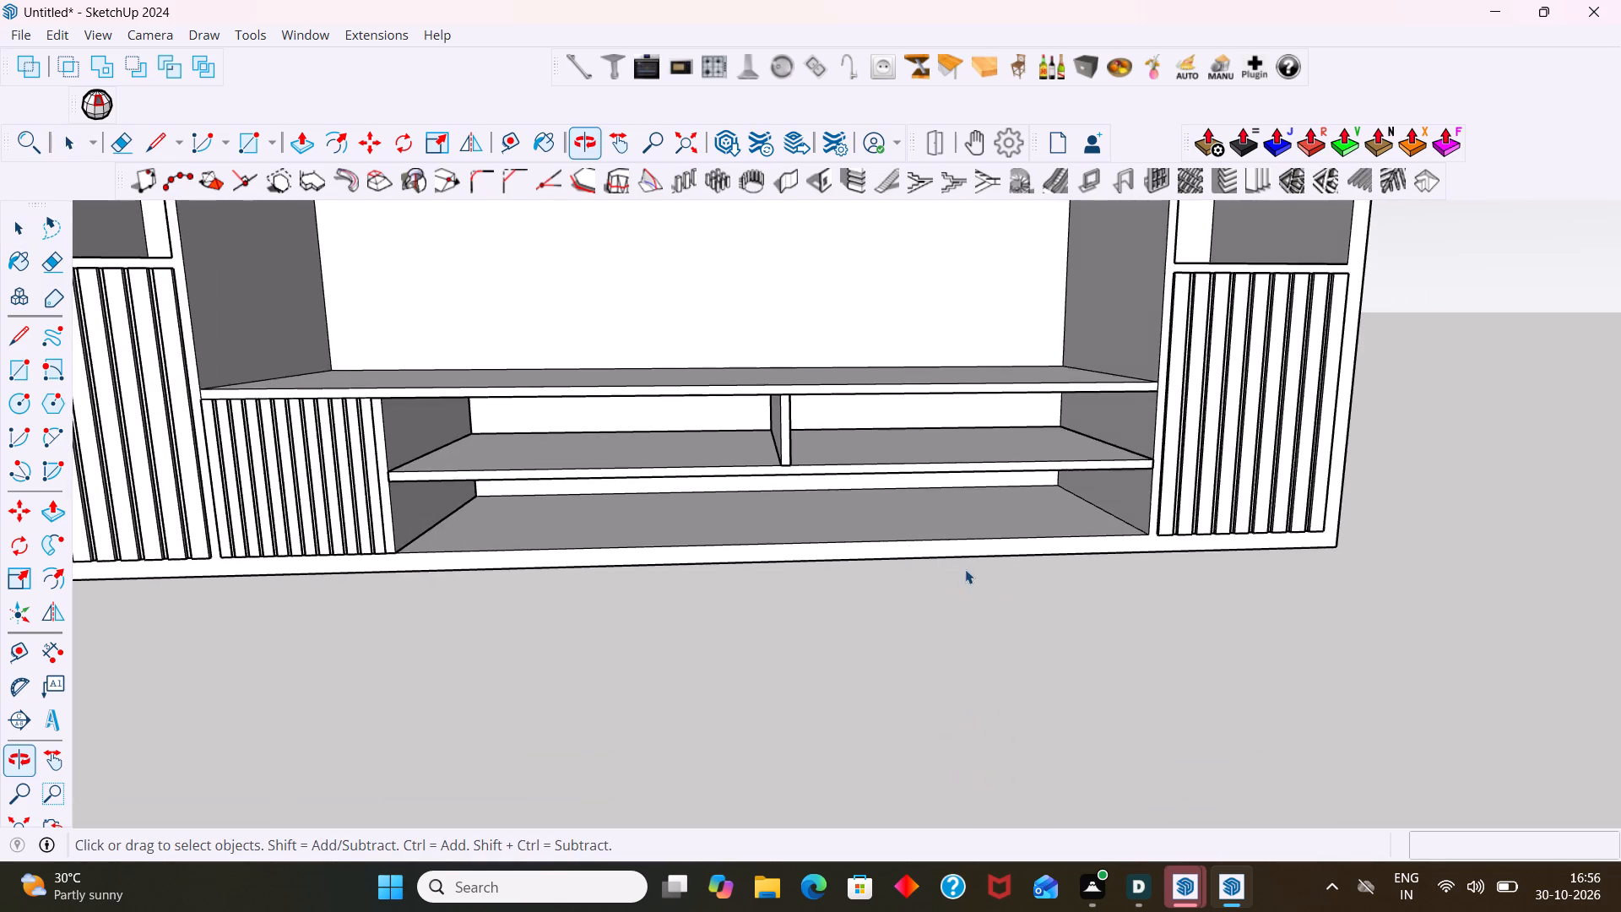
scroll(957, 573, down, 3)
middle_drag(867, 630, 999, 630)
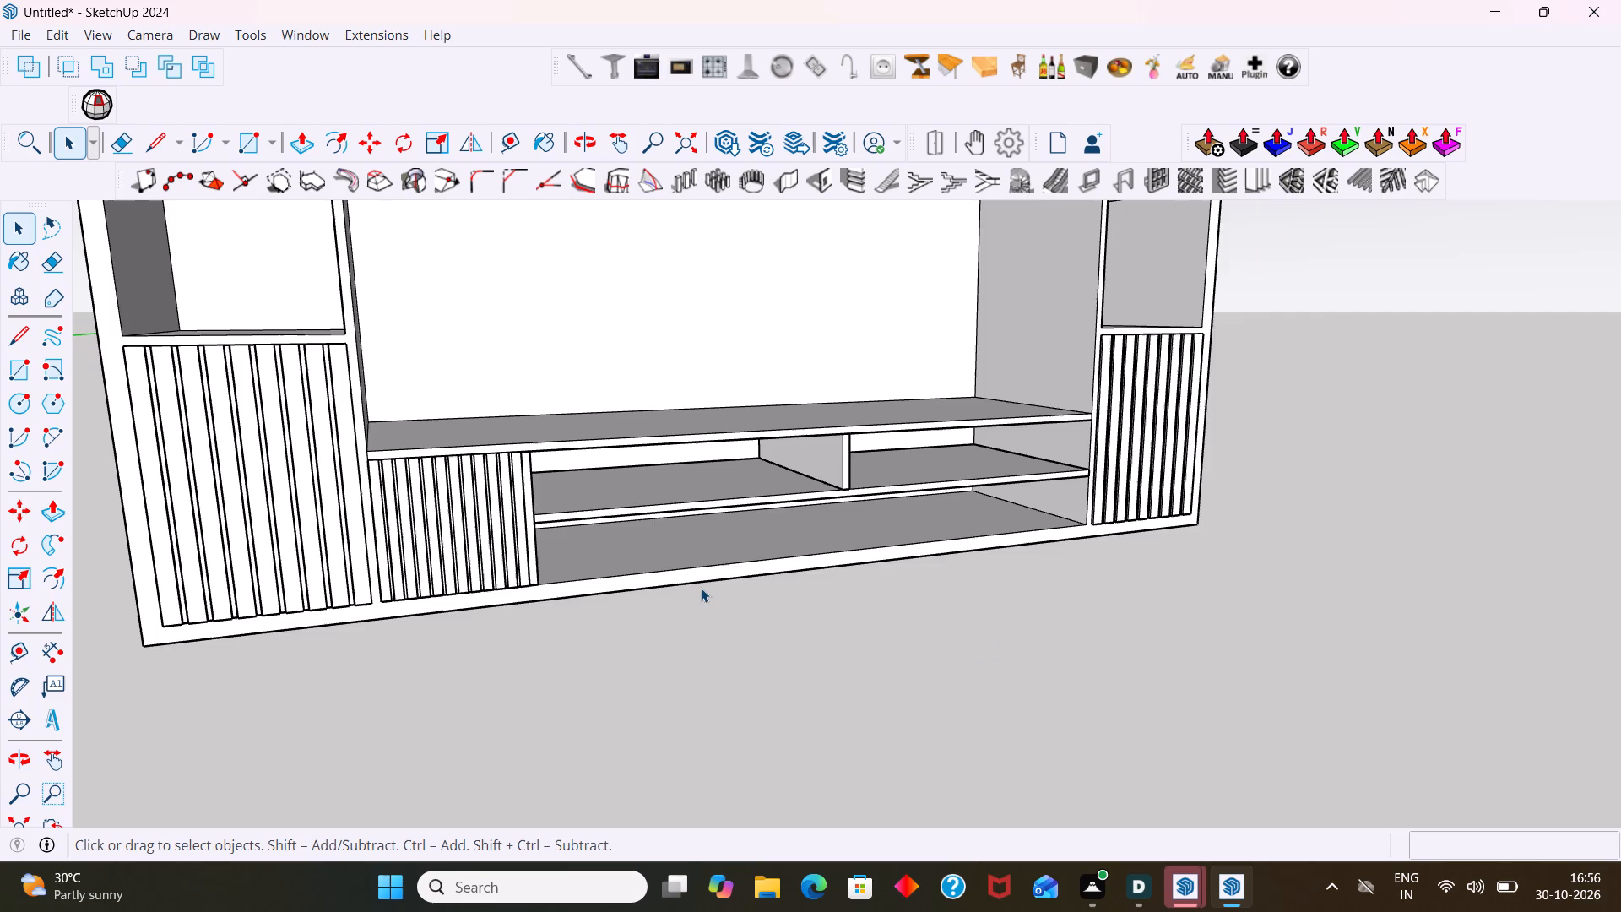
Cover the open space below the lower shelf with a rectangle about 1473 by 136 mm, and make it a group.
scroll(581, 573, up, 2)
middle_drag(494, 551, 362, 518)
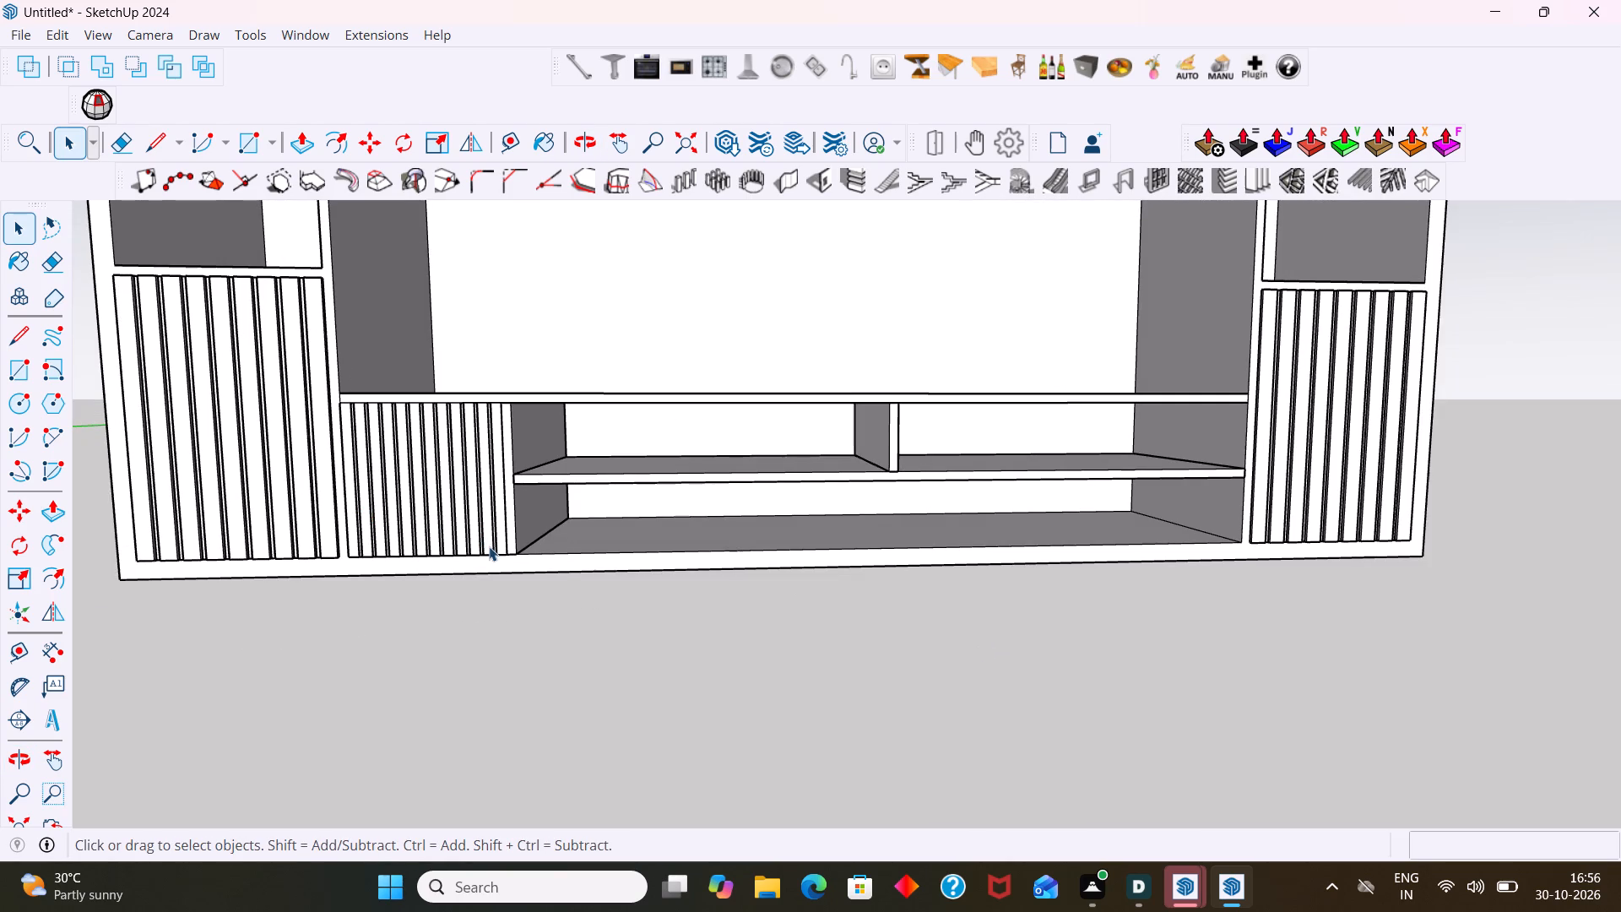
key(r)
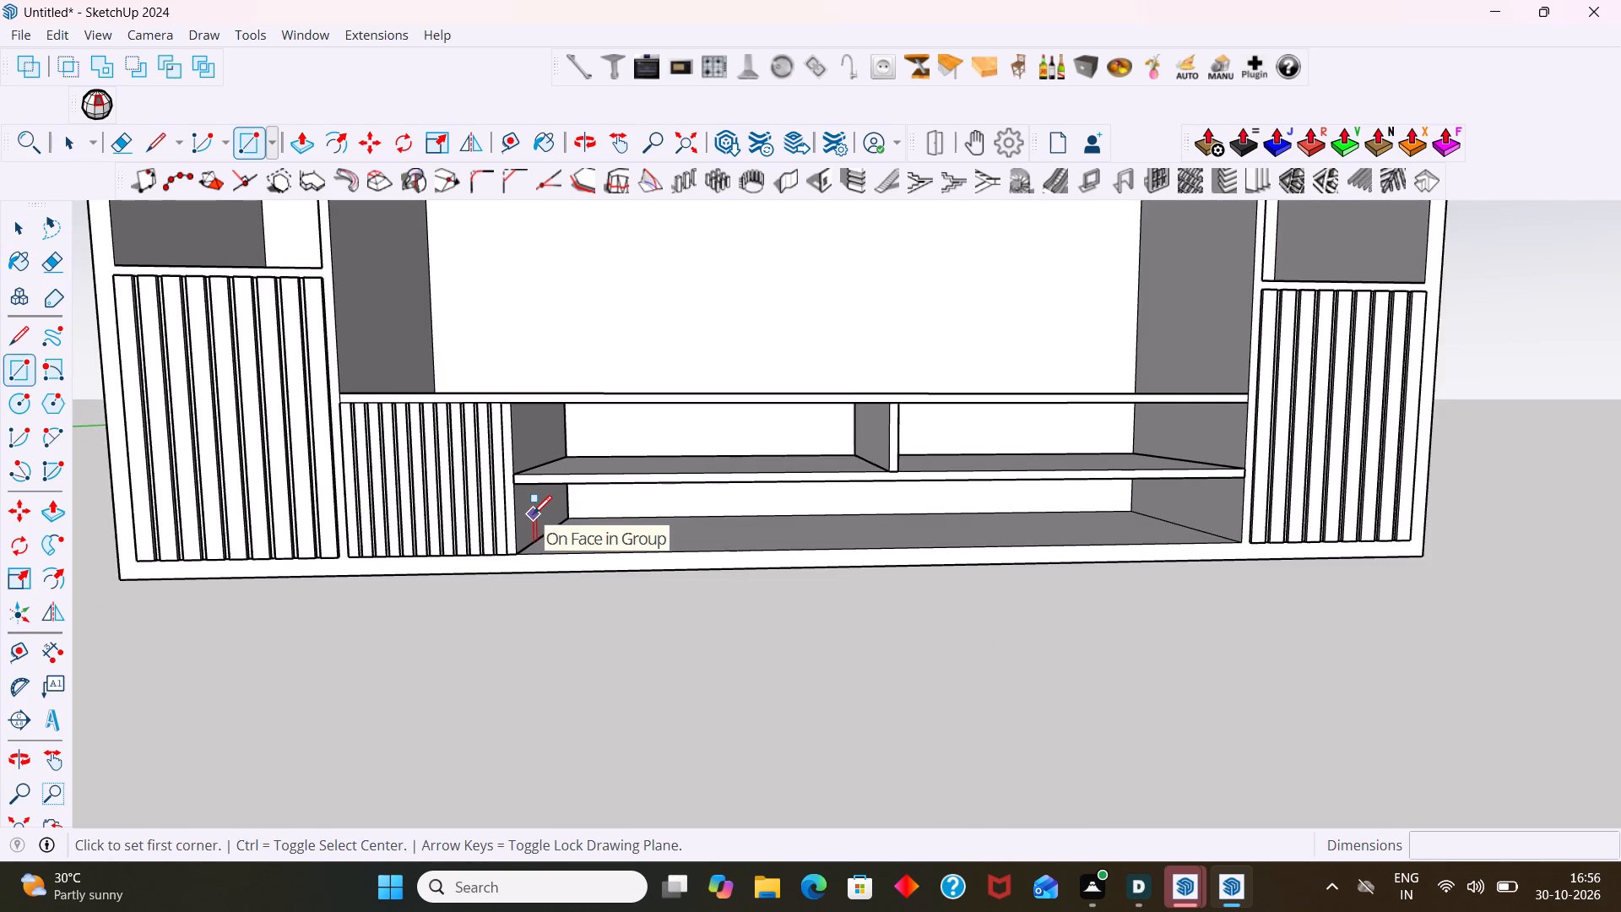
scroll(549, 517, up, 1)
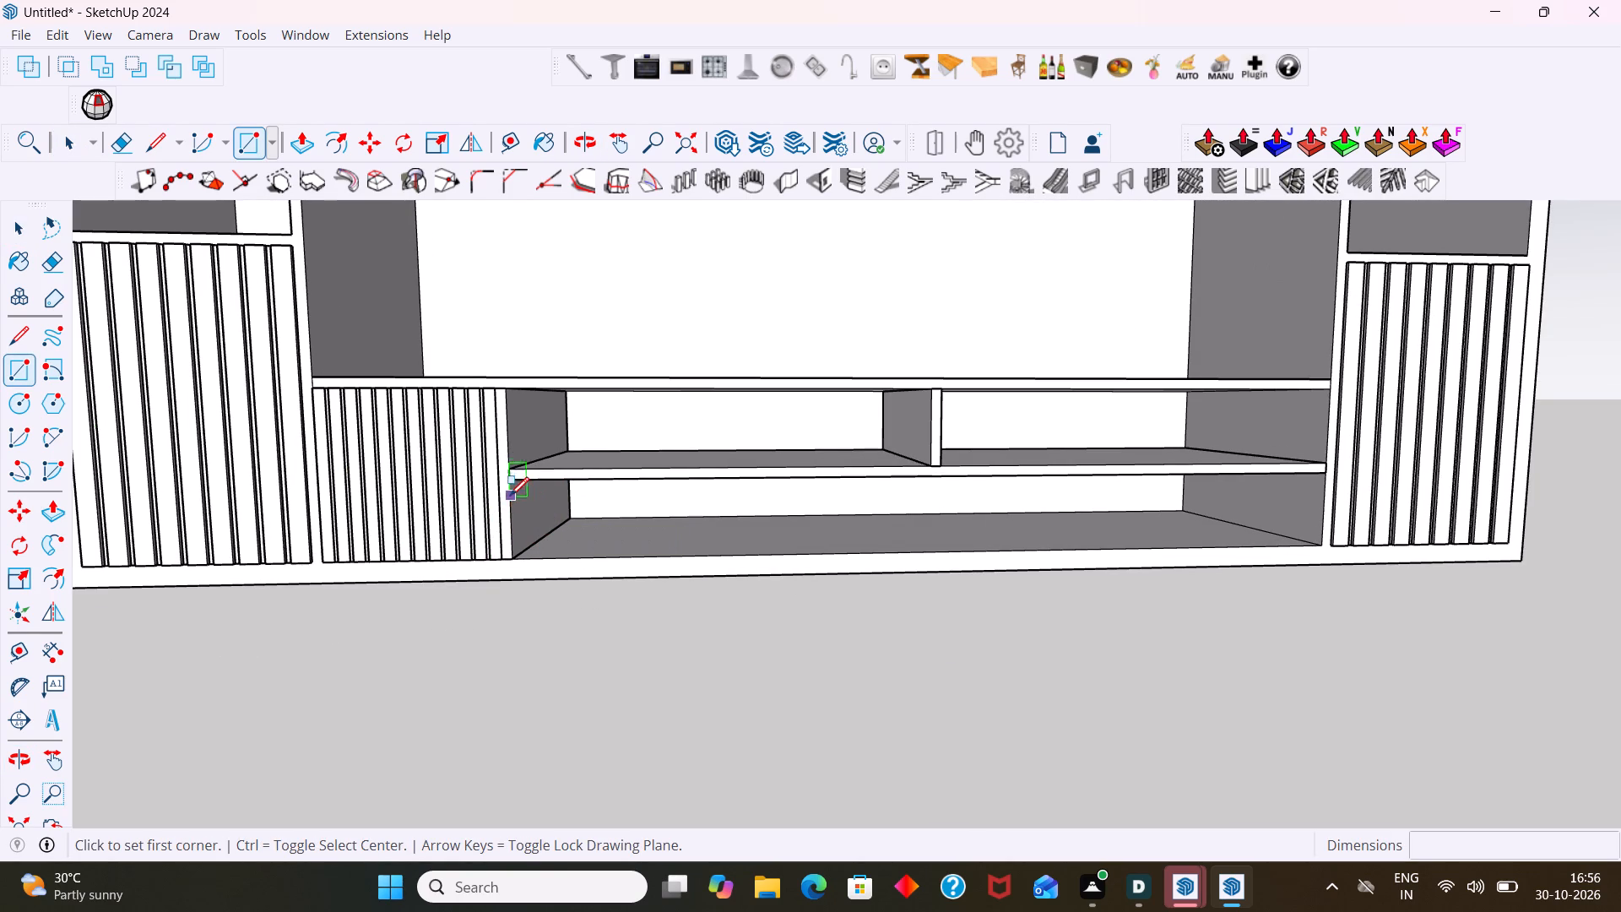
click(511, 483)
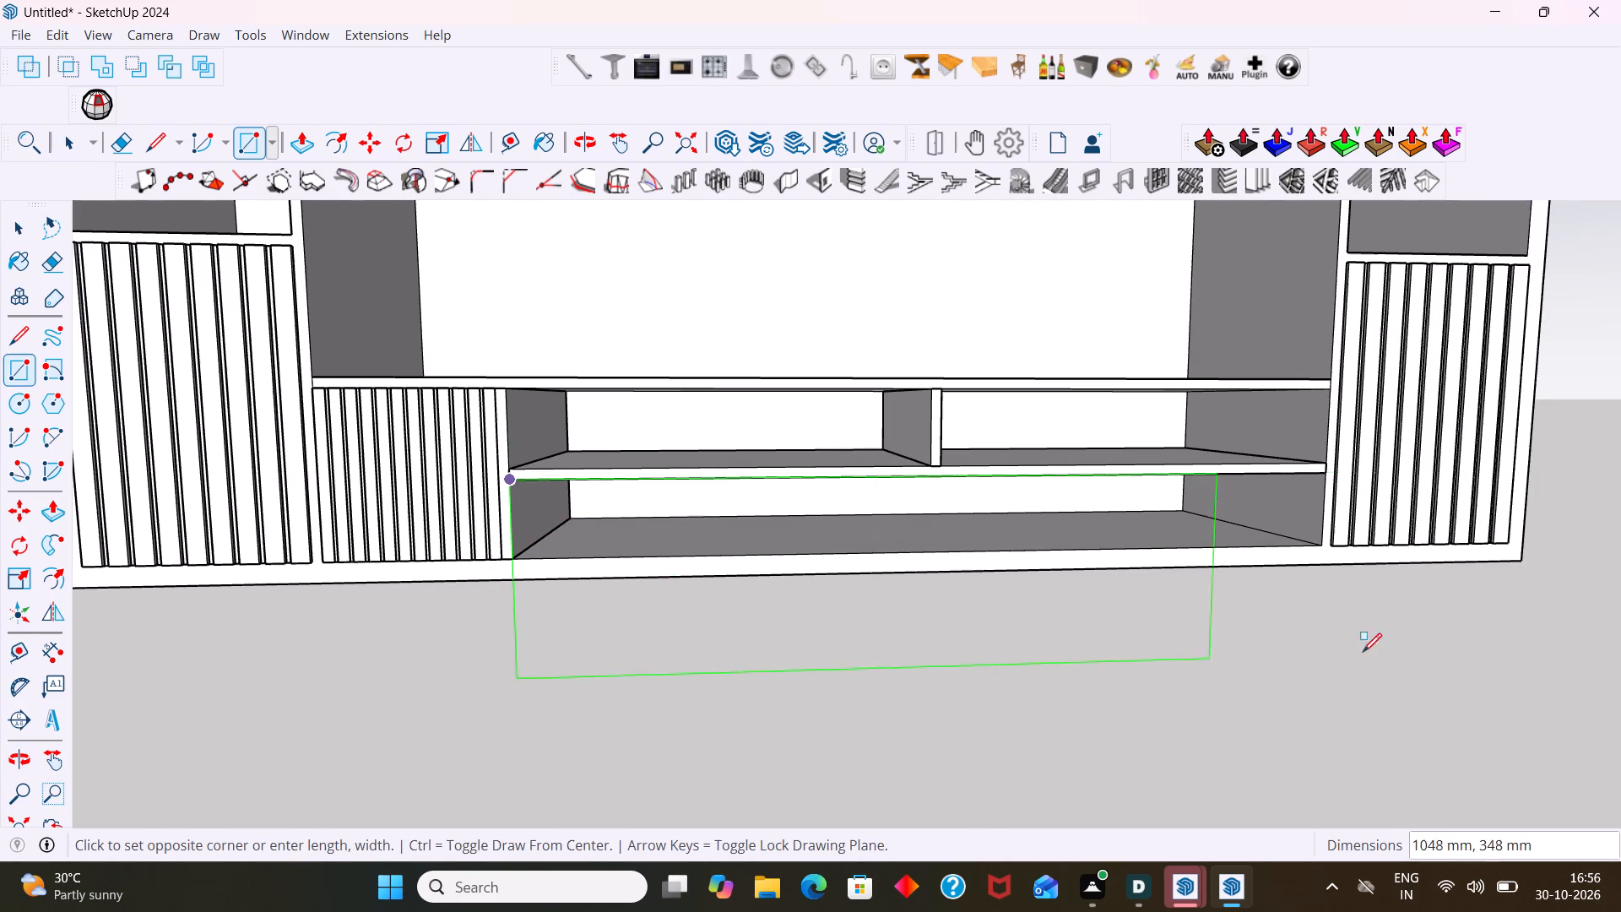
click(1322, 547)
key(space)
double_click(1245, 514)
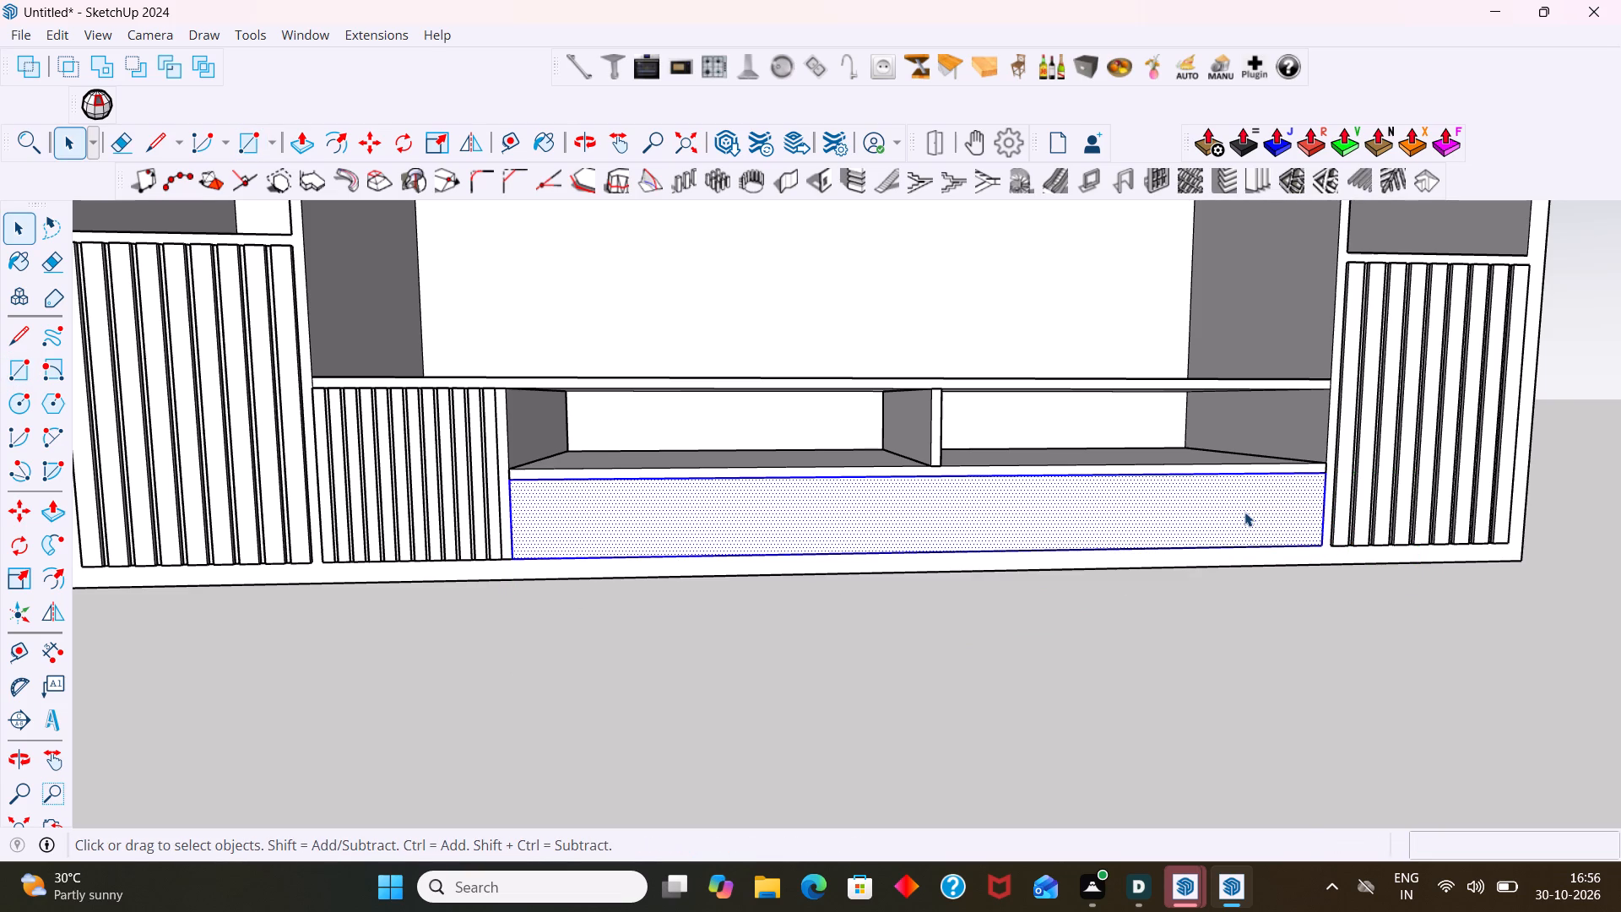
right_click(1244, 512)
click(1358, 204)
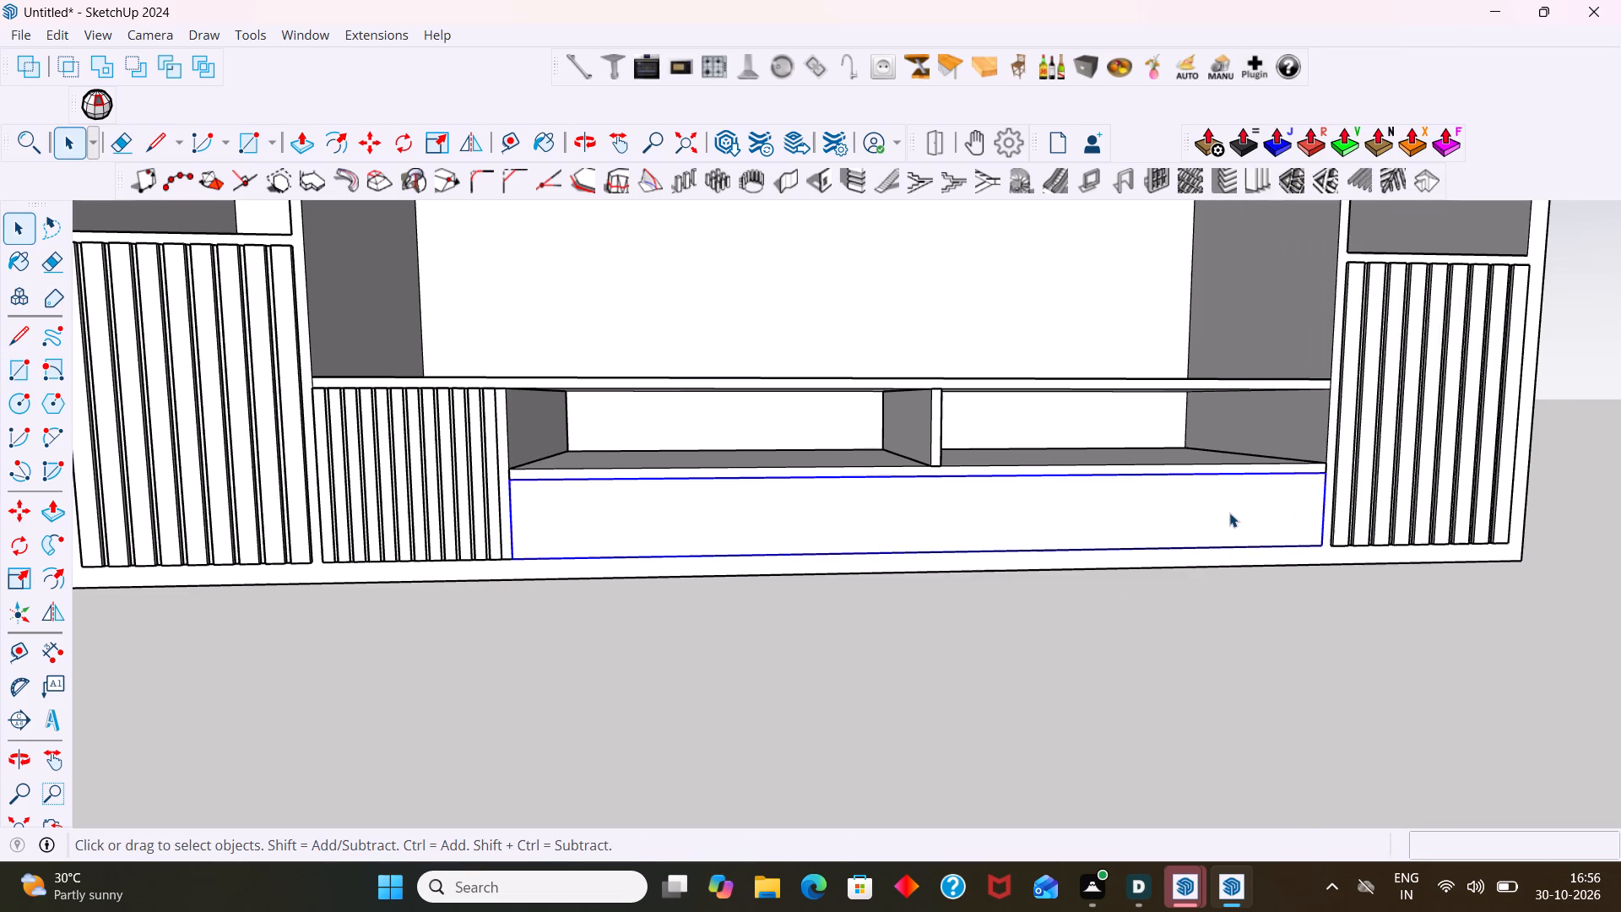
Open the new front panel's group and push/pull its face 18 mm forward.
triple_click(1229, 513)
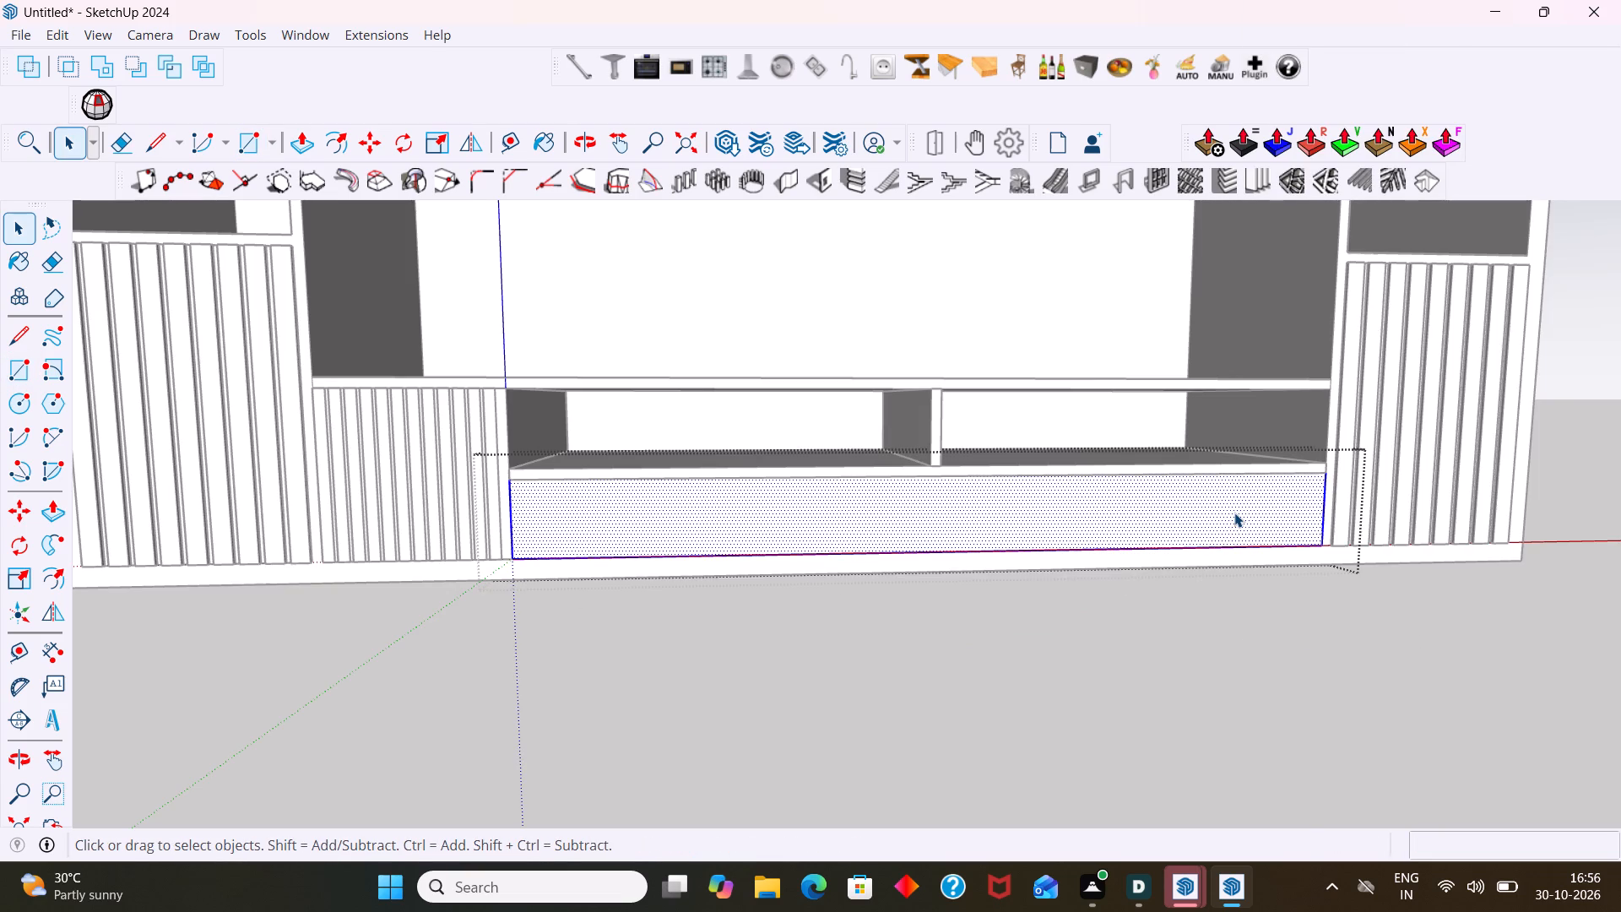
key(p)
click(1234, 513)
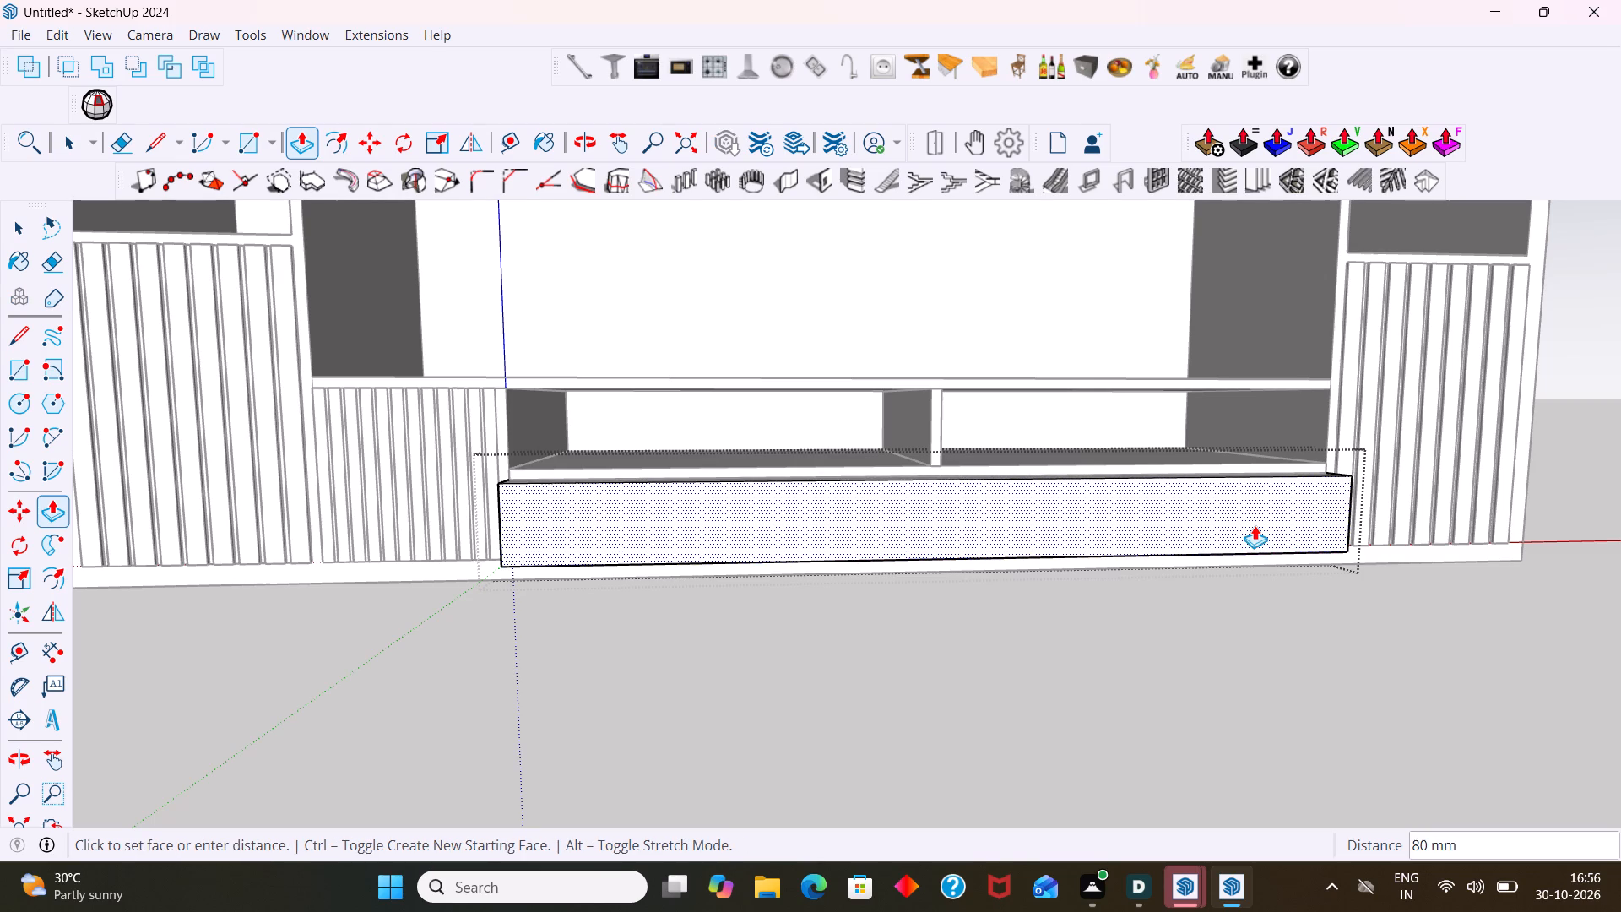
text(18)
key(Return)
Push/pull the front panel's end face beside the louvered front outward by 3 mm.
scroll(1255, 537, down, 2)
middle_drag(1256, 556, 1256, 578)
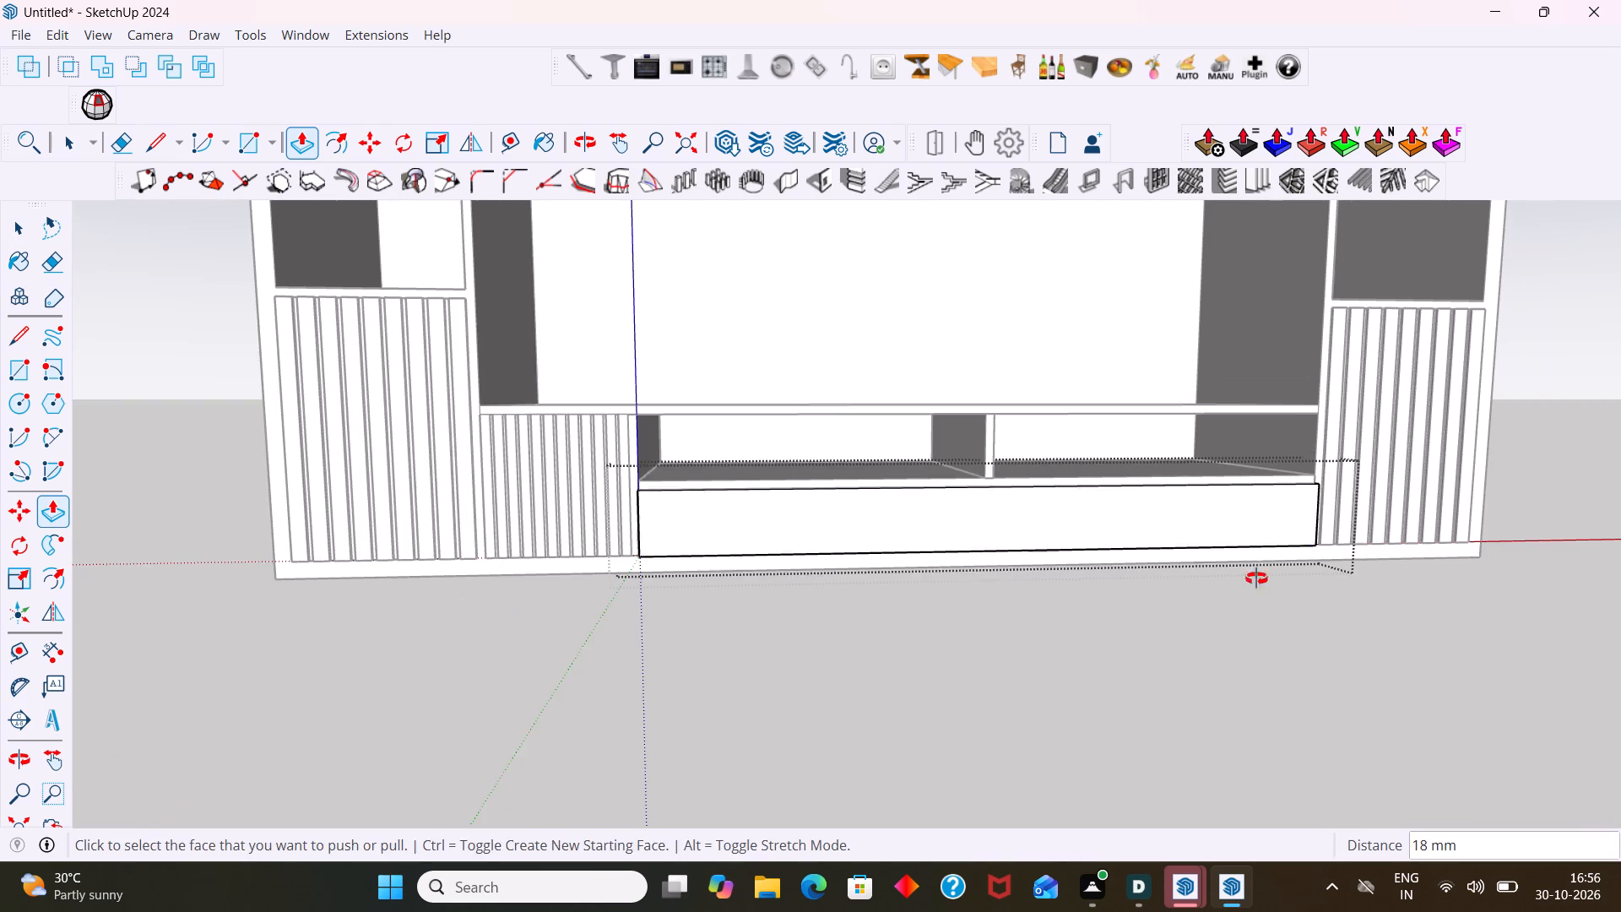
middle_drag(1256, 578, 1253, 773)
scroll(706, 632, up, 6)
middle_drag(645, 601, 934, 403)
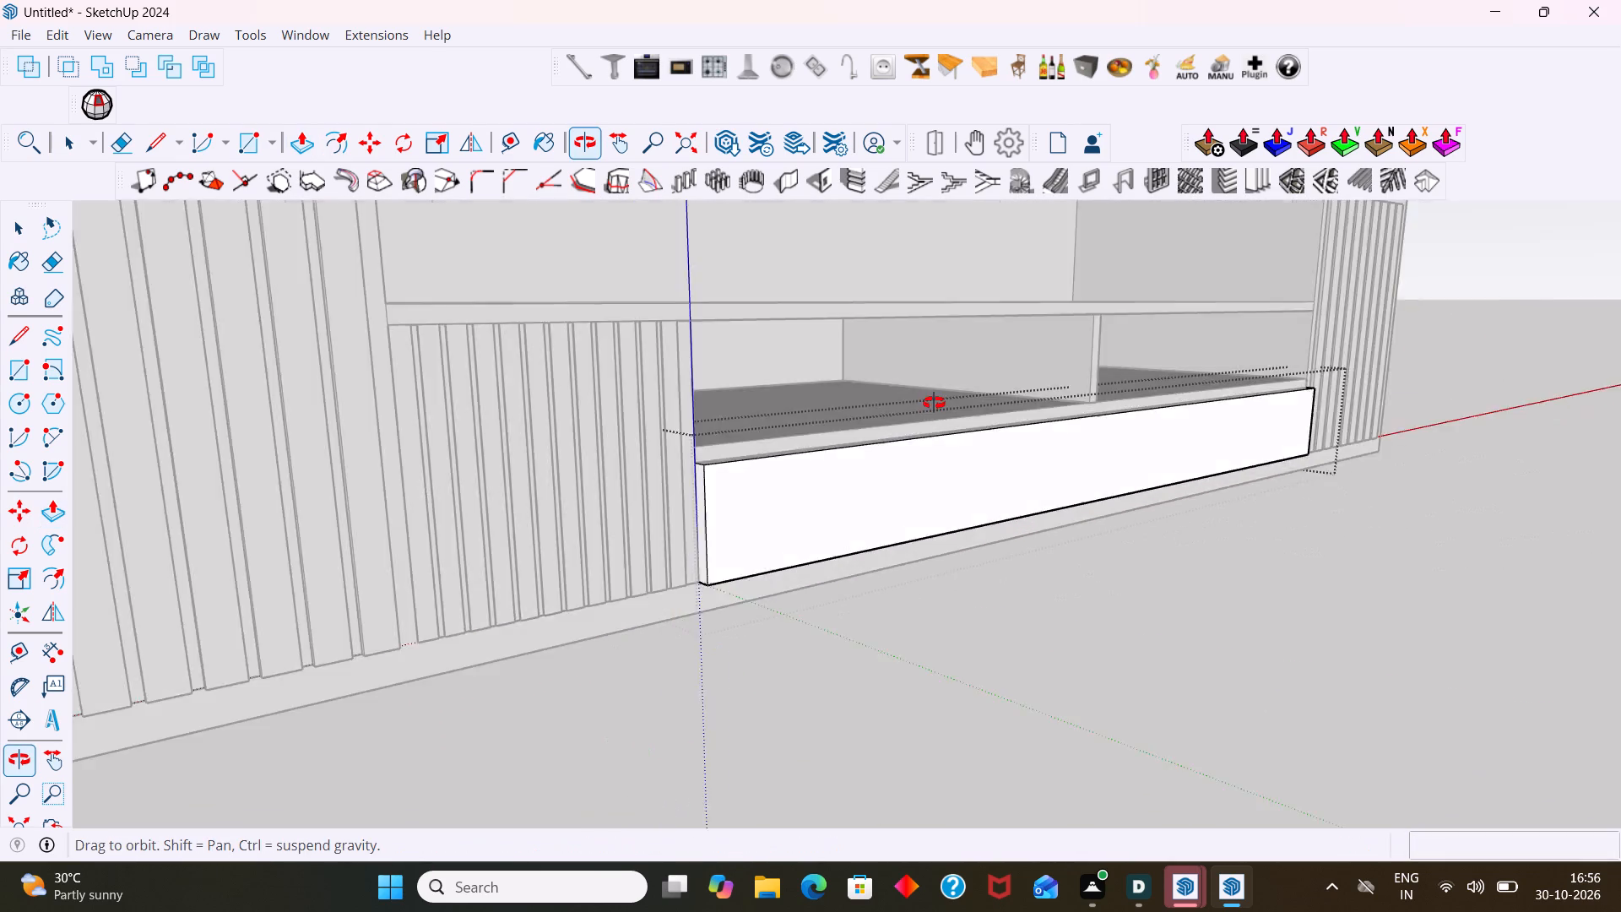
middle_drag(934, 403, 810, 486)
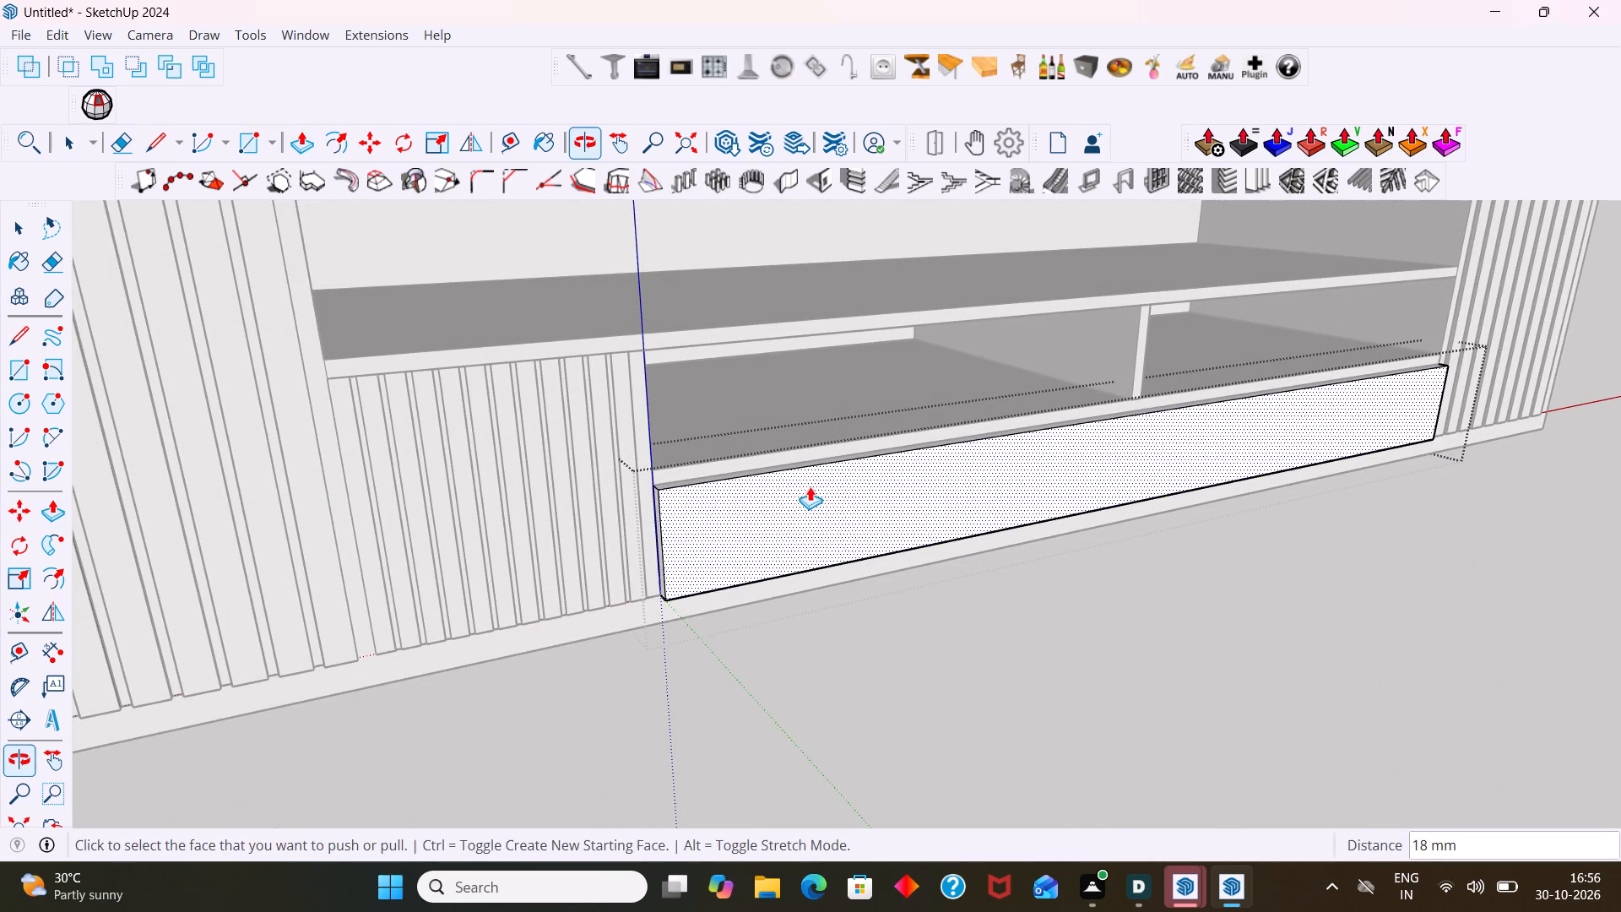
scroll(708, 454, up, 10)
middle_drag(695, 528, 924, 478)
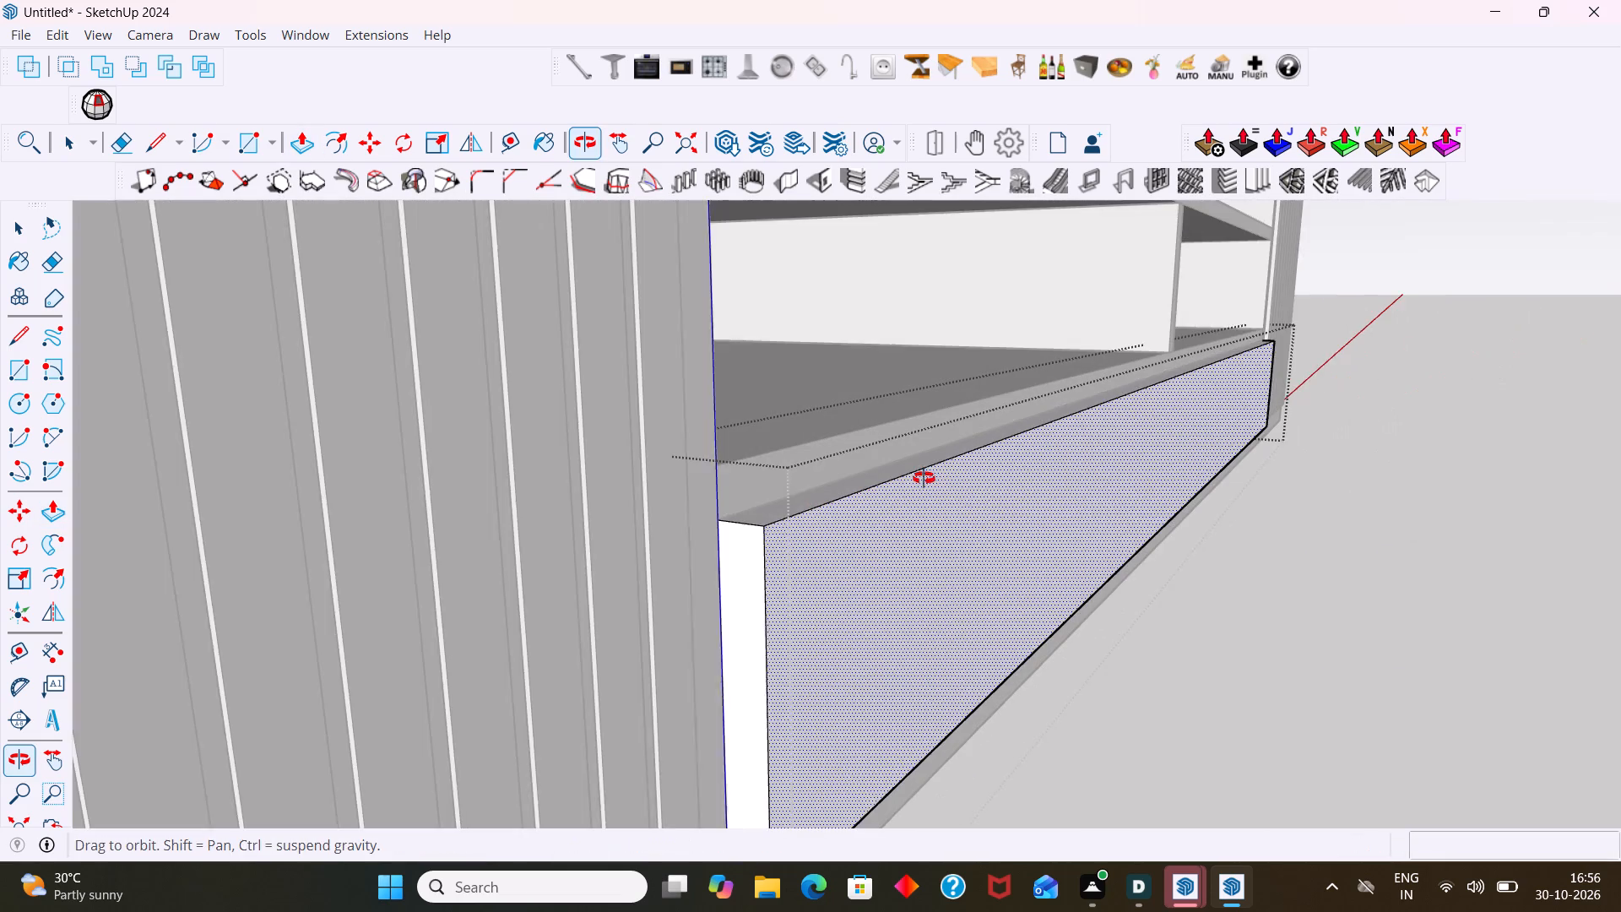
middle_drag(924, 478, 924, 477)
scroll(756, 616, up, 2)
click(751, 617)
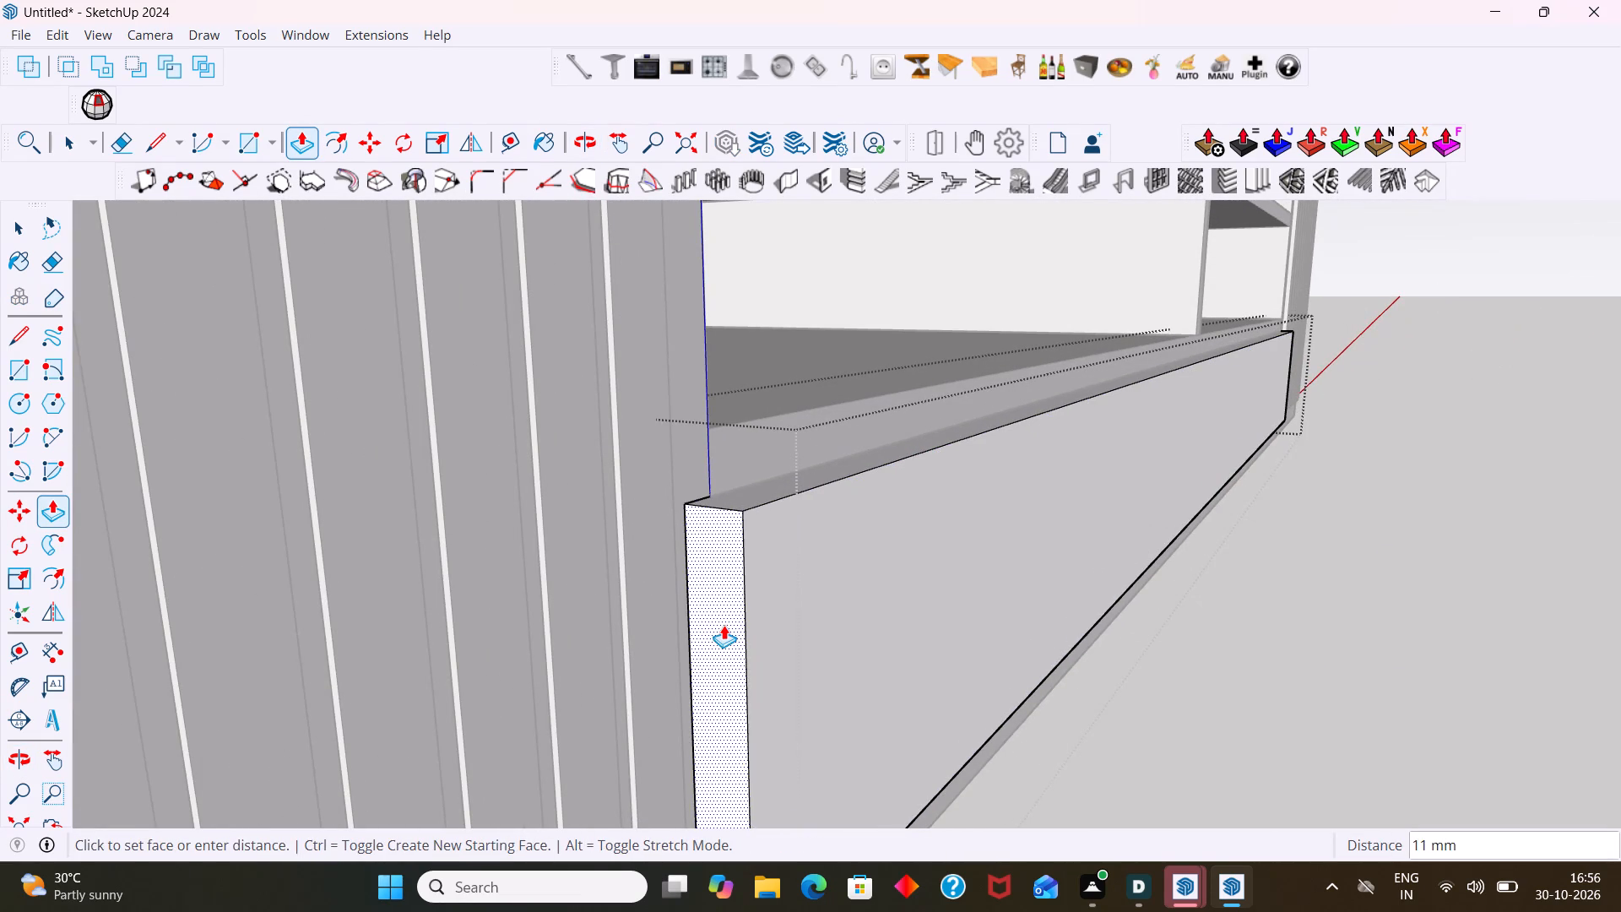
key(3)
key(Return)
Repeat the 3 mm push/pull on the front panel's top and bottom faces.
scroll(748, 602, down, 2)
scroll(776, 489, up, 5)
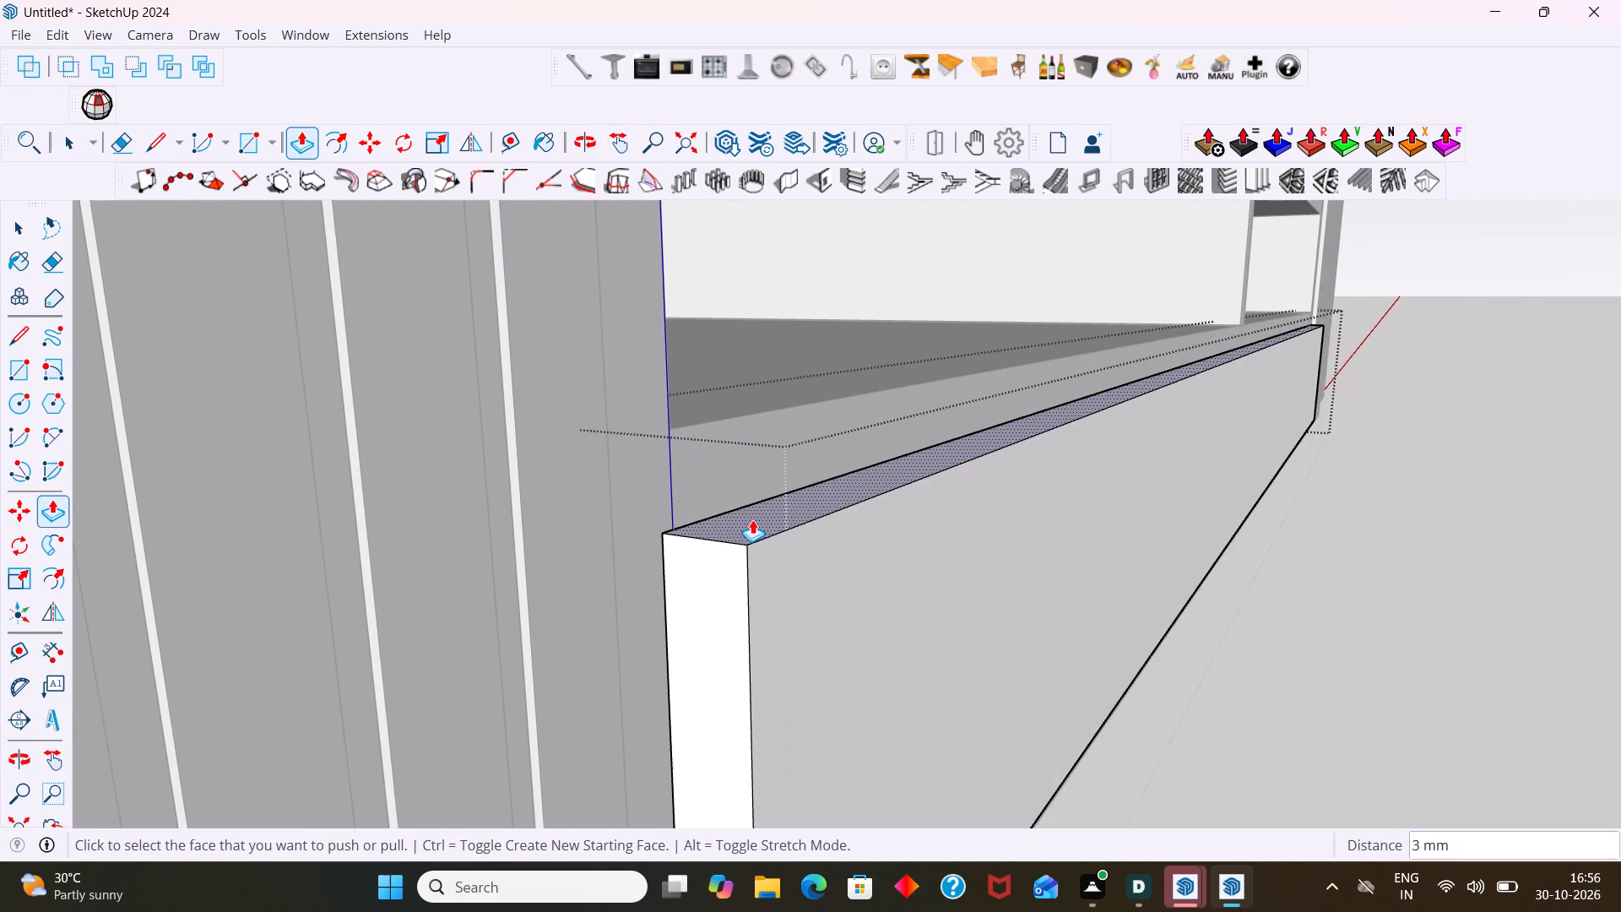
double_click(752, 519)
scroll(761, 518, down, 9)
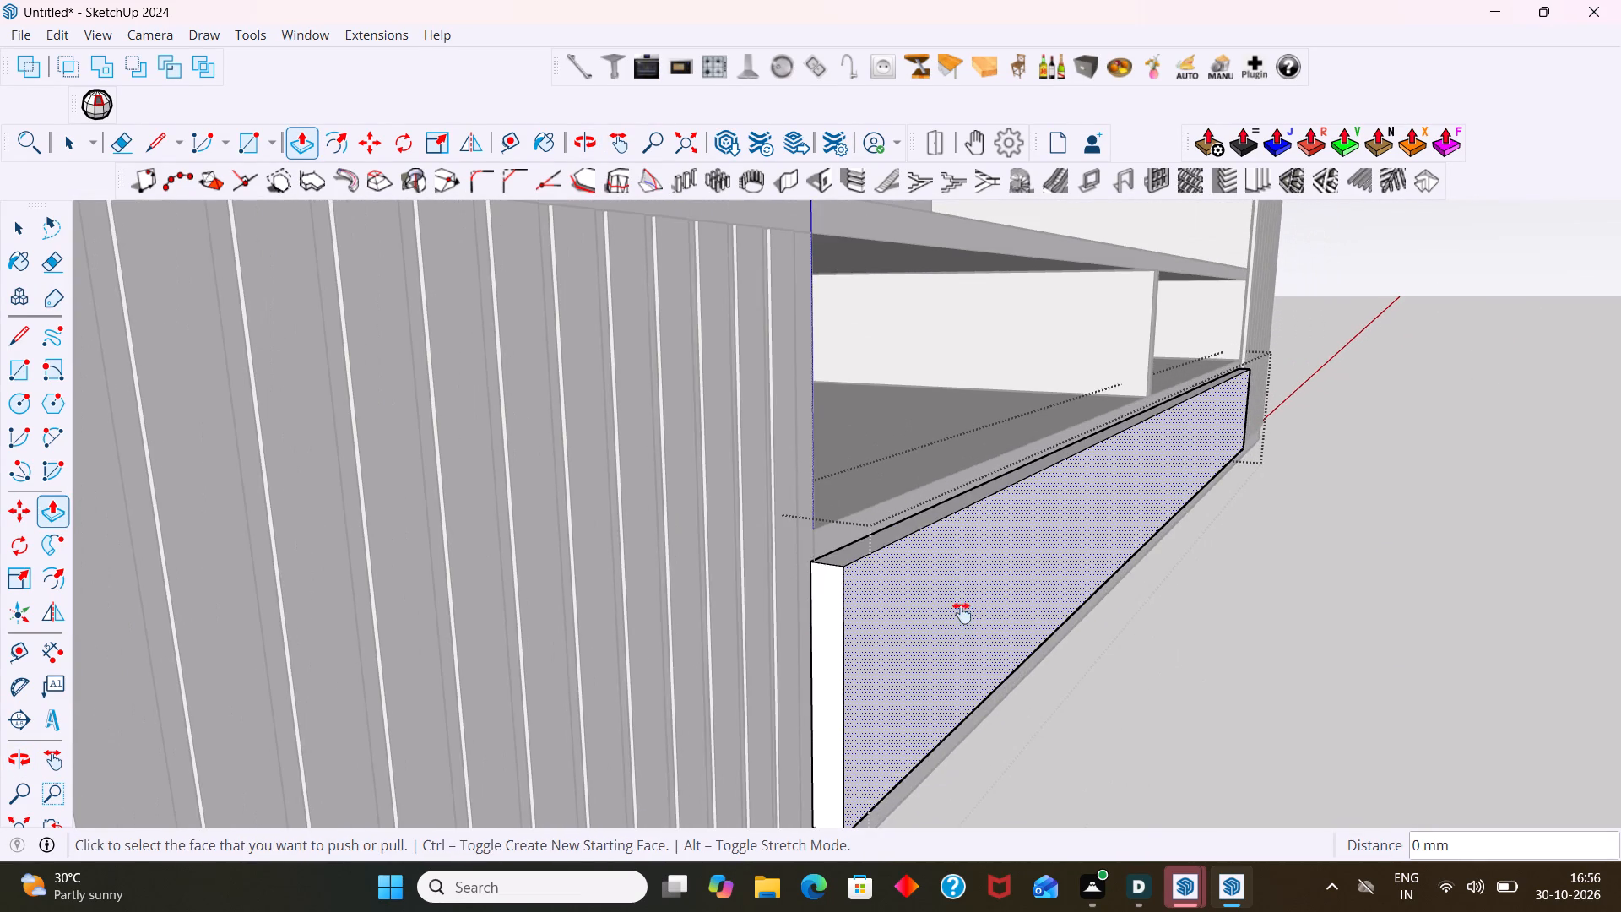
shift+middle_drag(962, 615, 811, 346)
middle_drag(744, 547, 747, 363)
middle_drag(808, 323, 821, 502)
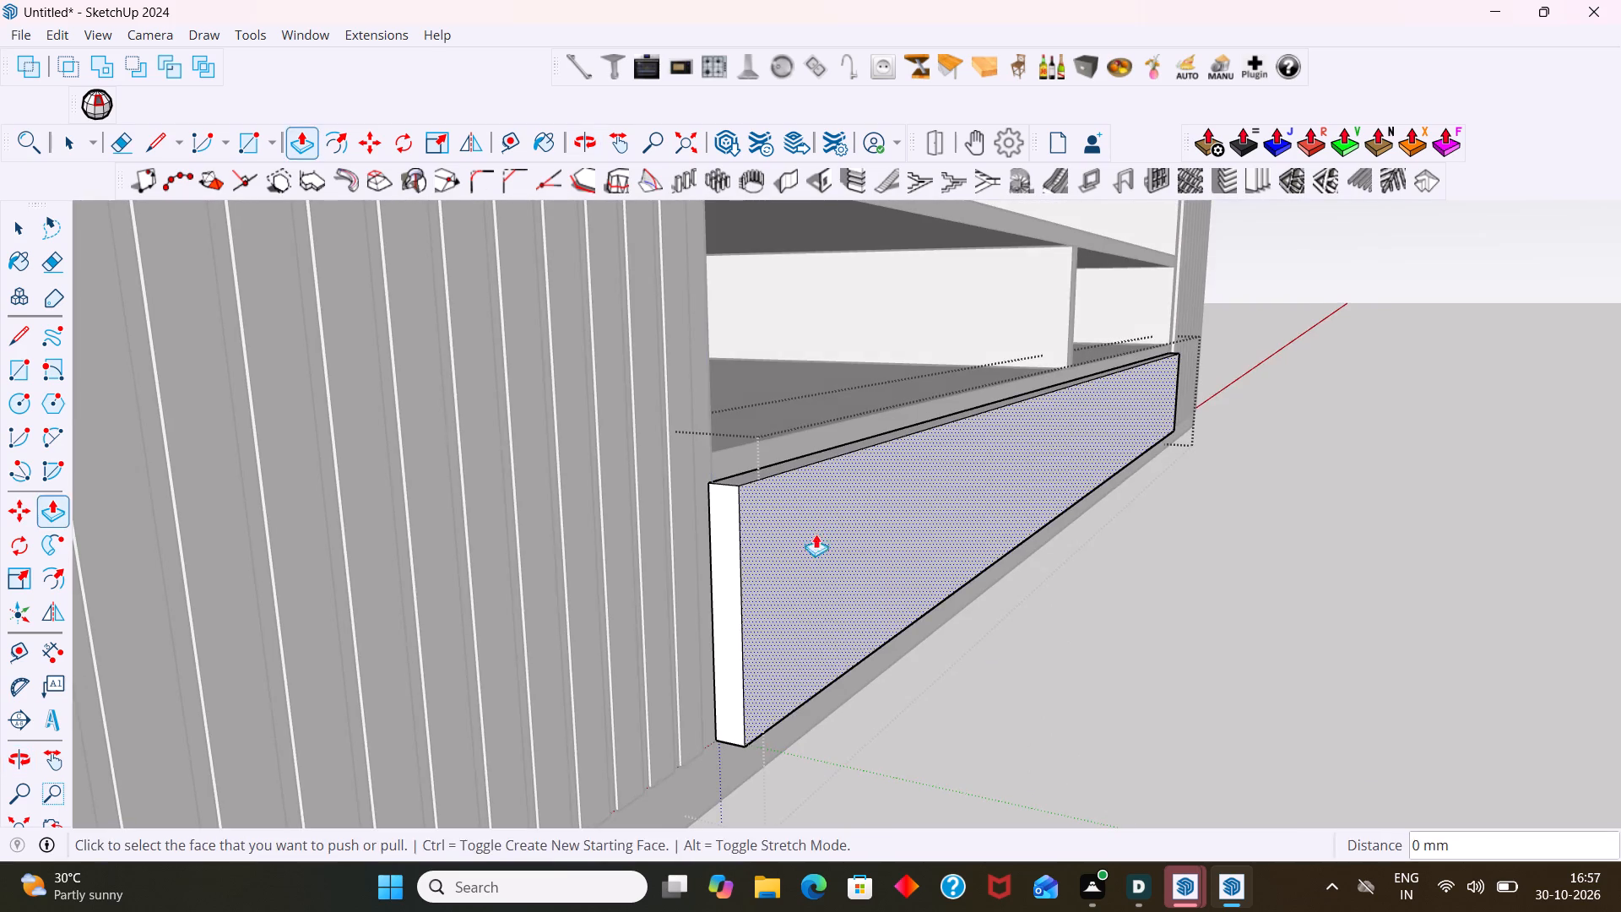
middle_drag(811, 542, 816, 305)
scroll(769, 518, up, 4)
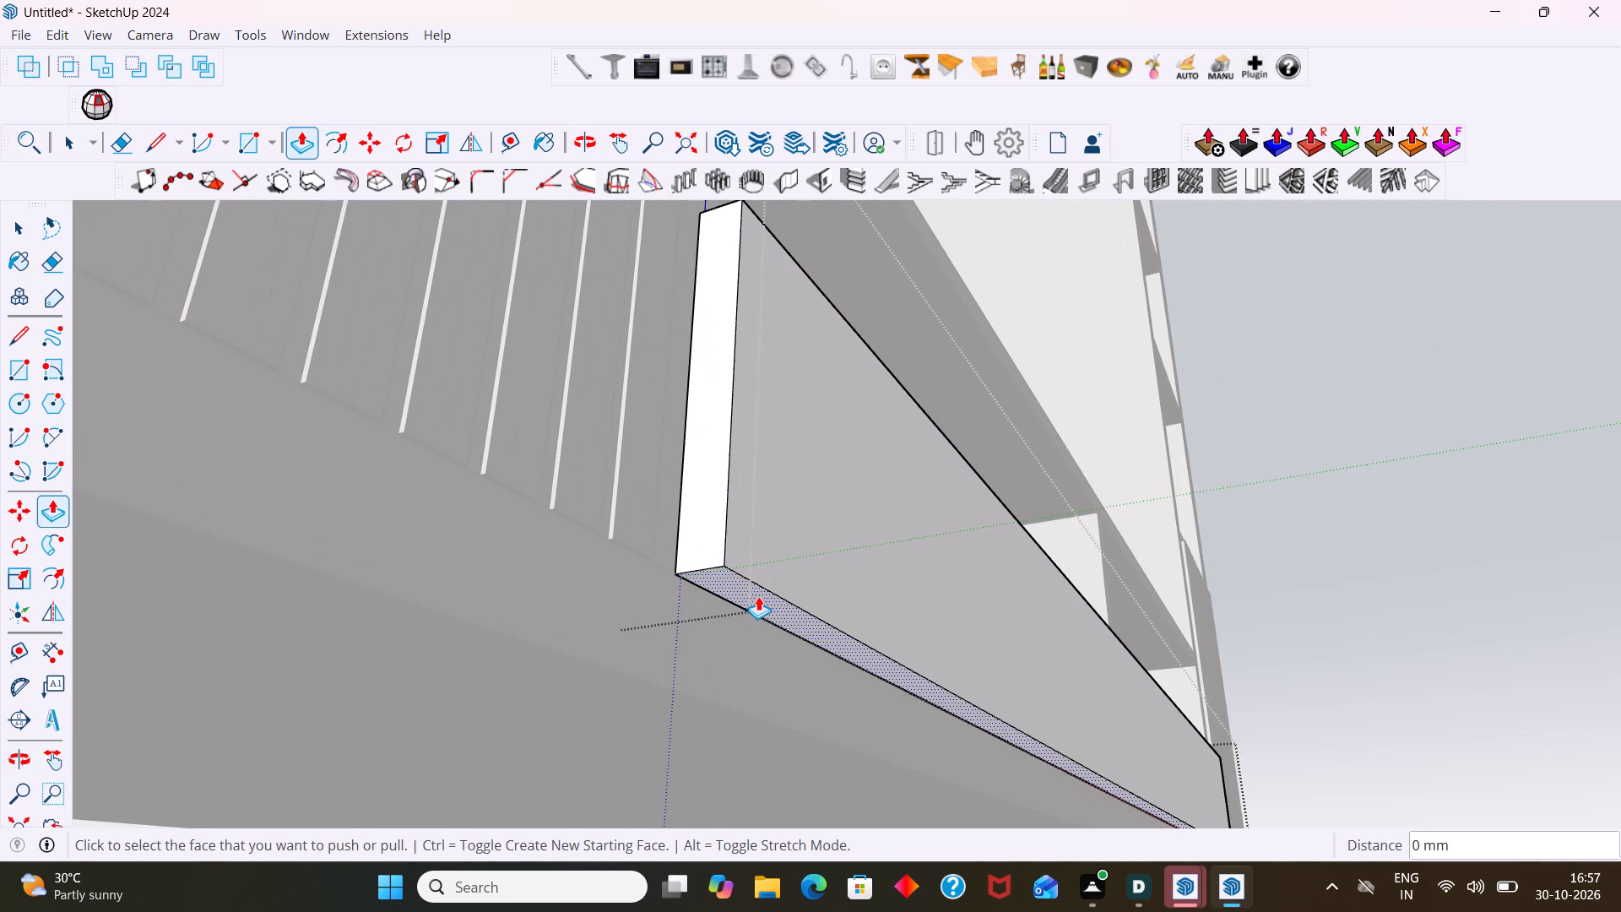
double_click(758, 596)
Repeat the 3 mm push/pull on the panel's remaining end face, leave the group, and clear the selection.
scroll(768, 599, down, 10)
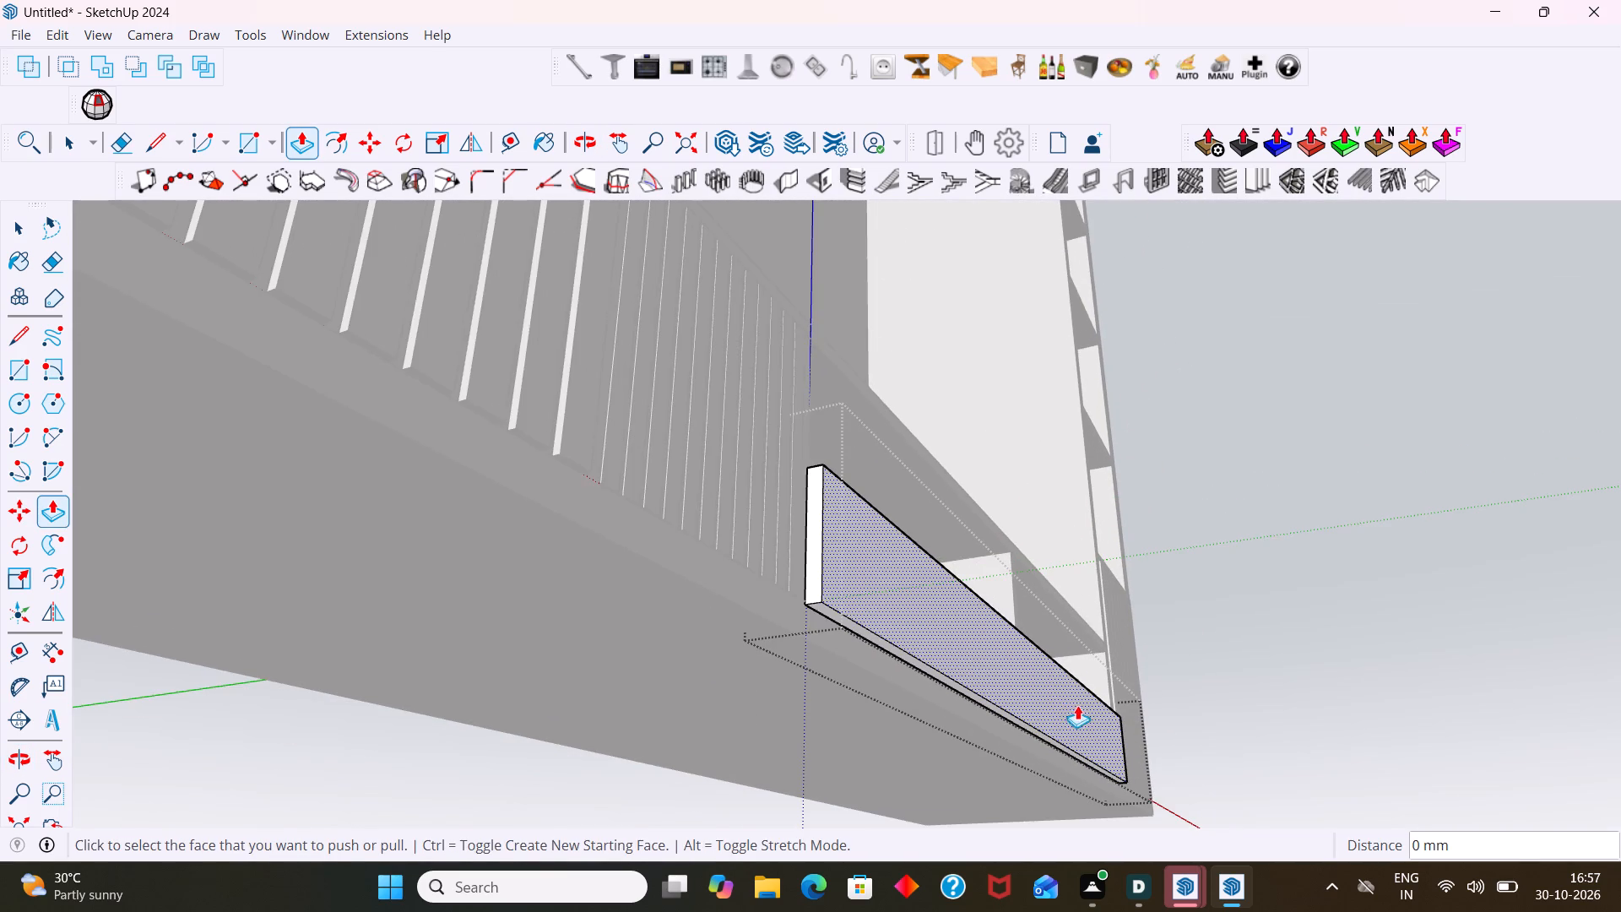
middle_drag(1077, 699, 820, 687)
middle_drag(927, 691, 680, 757)
middle_drag(1456, 680, 913, 783)
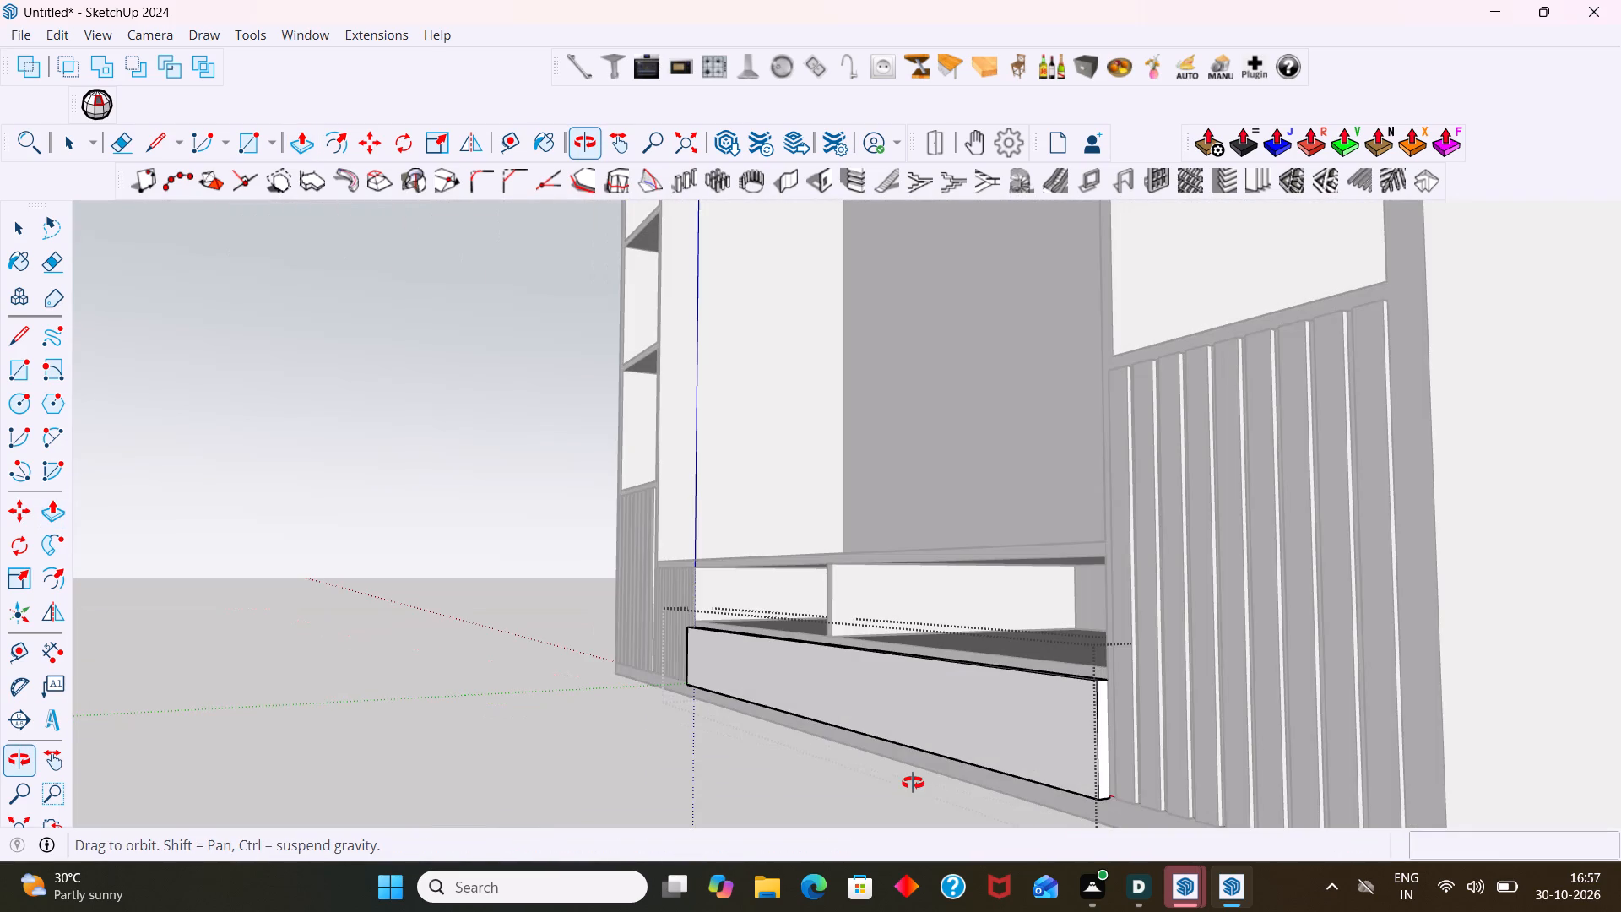
middle_drag(913, 783, 913, 784)
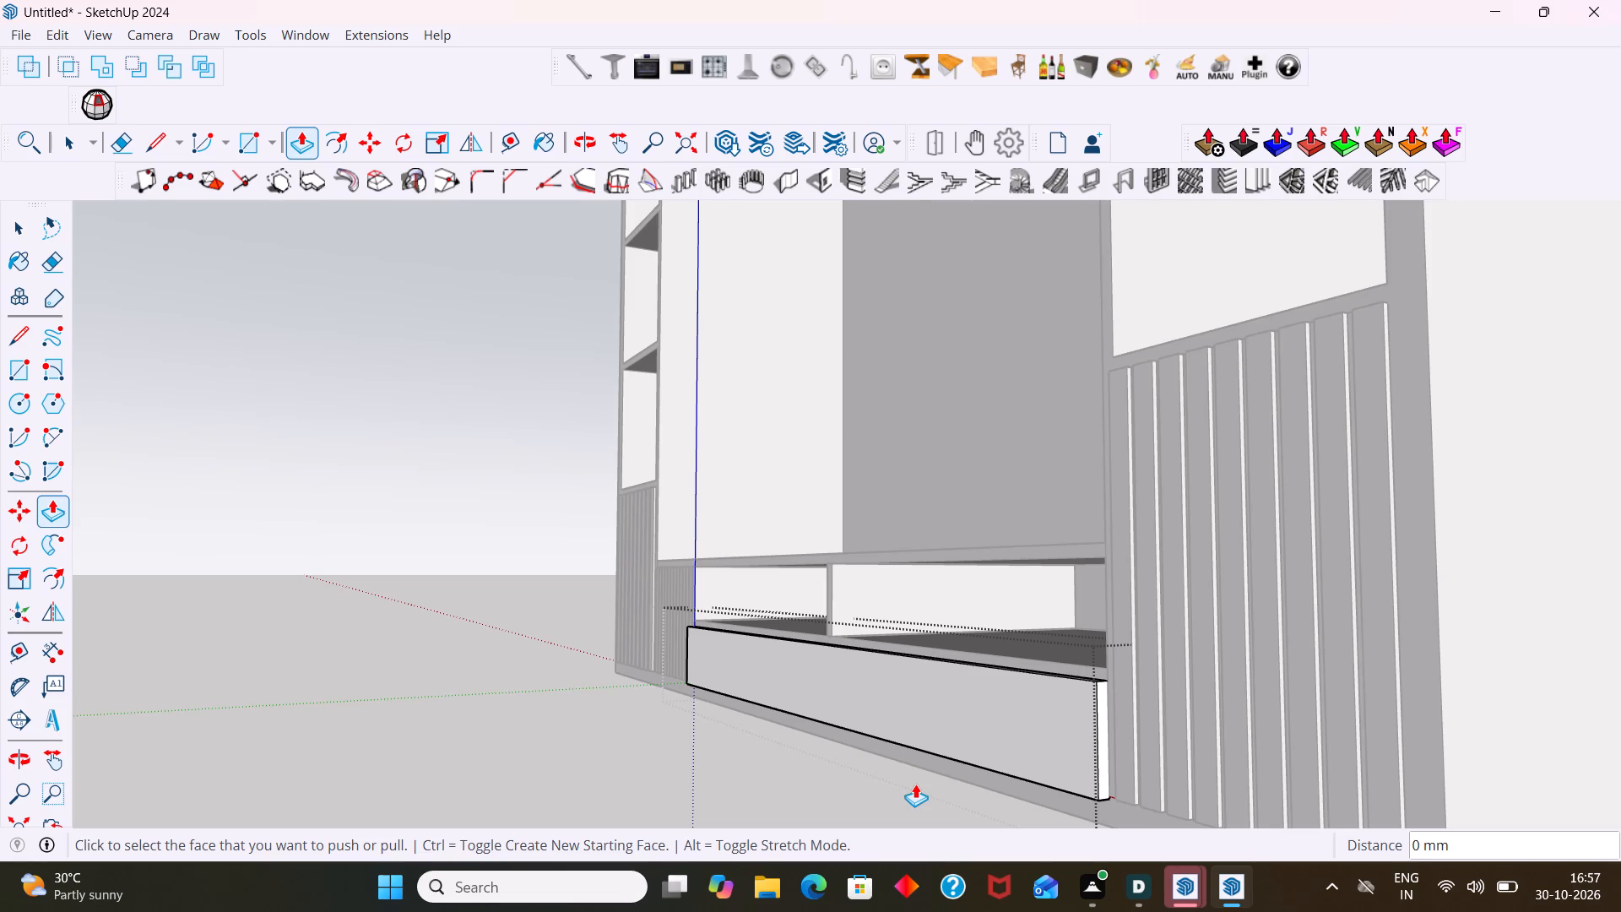
scroll(1198, 745, up, 2)
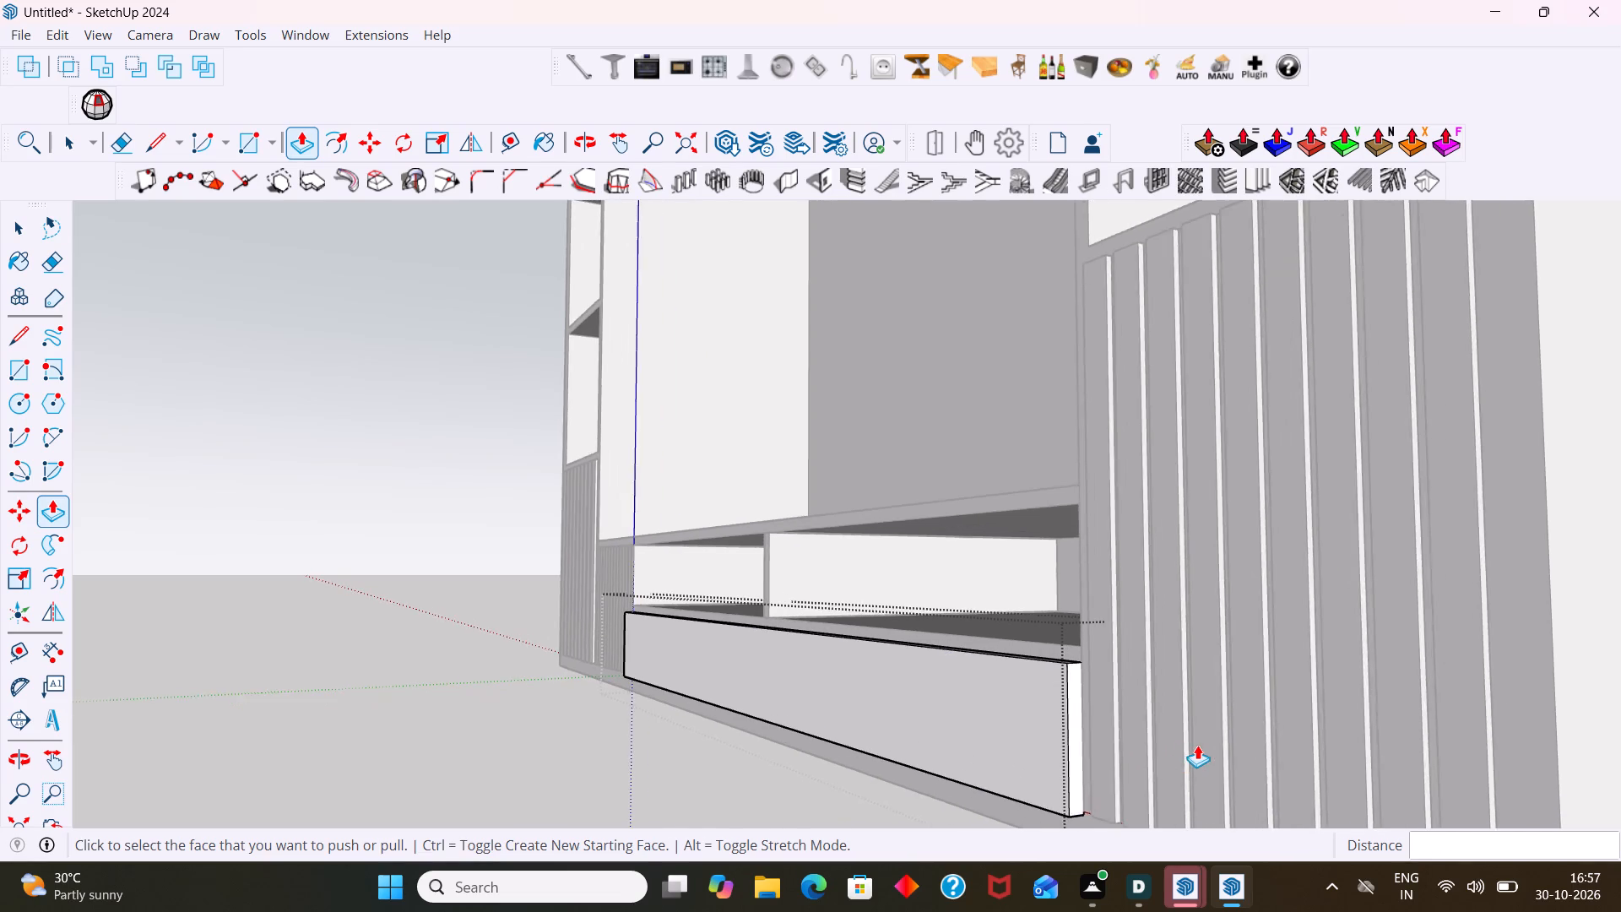
scroll(1197, 745, up, 3)
double_click(1061, 730)
key(space)
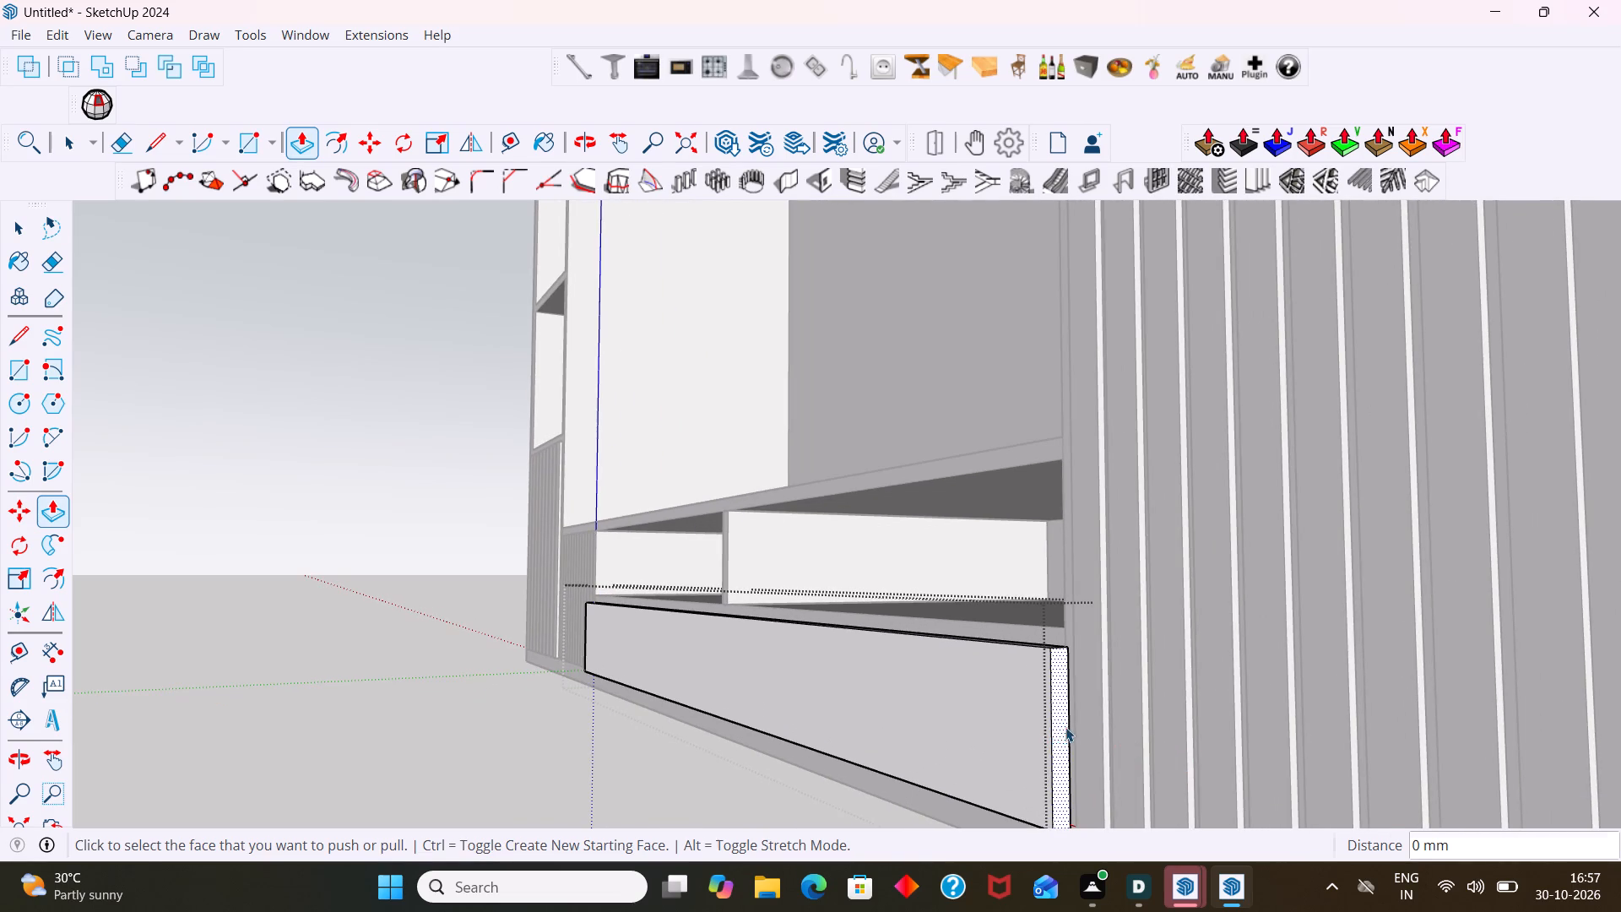
scroll(1279, 670, down, 6)
click(1043, 746)
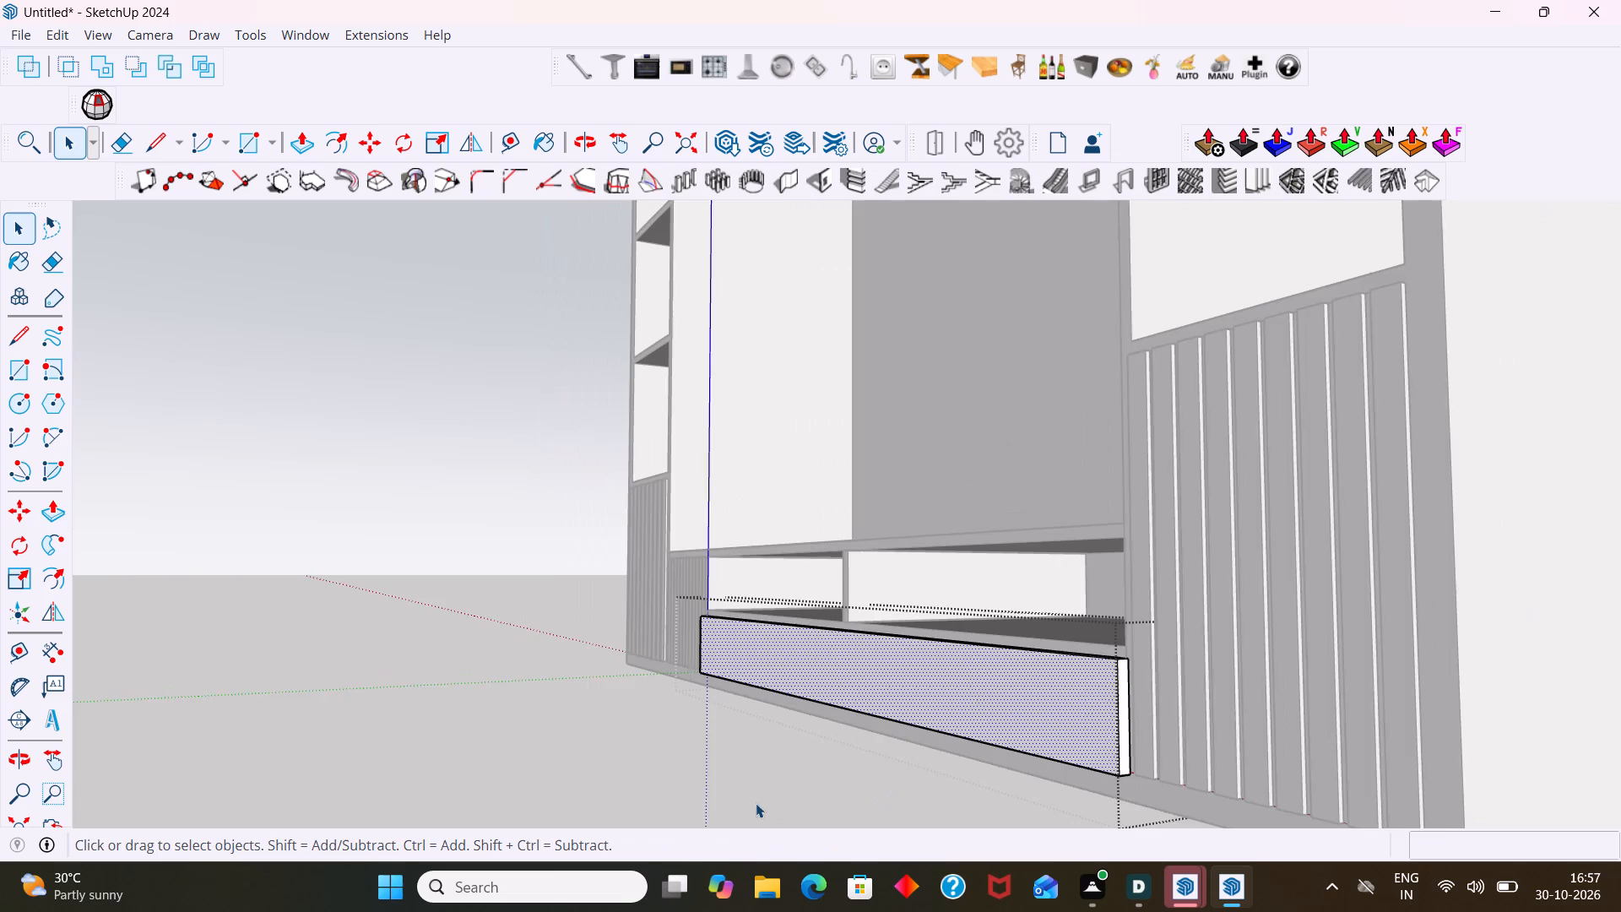
click(756, 803)
click(930, 676)
scroll(925, 687, down, 5)
click(1435, 626)
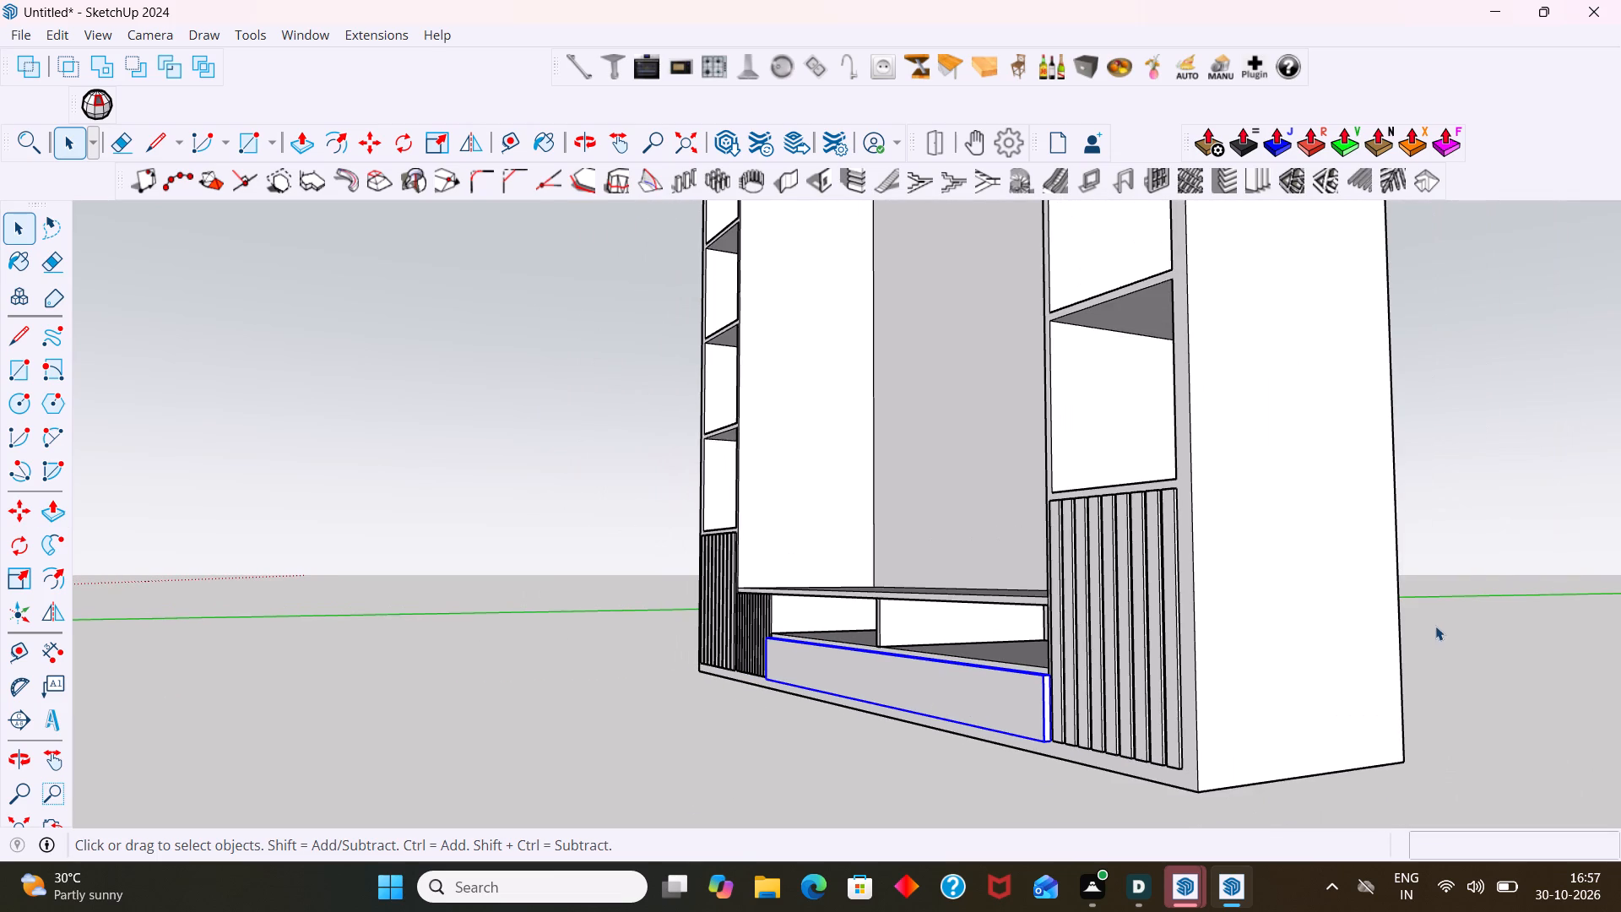
Examine the new front panel within the whole unit from below, the front and above.
scroll(924, 730, down, 2)
middle_drag(976, 731, 1272, 728)
middle_drag(1271, 725, 1266, 553)
scroll(1141, 603, down, 2)
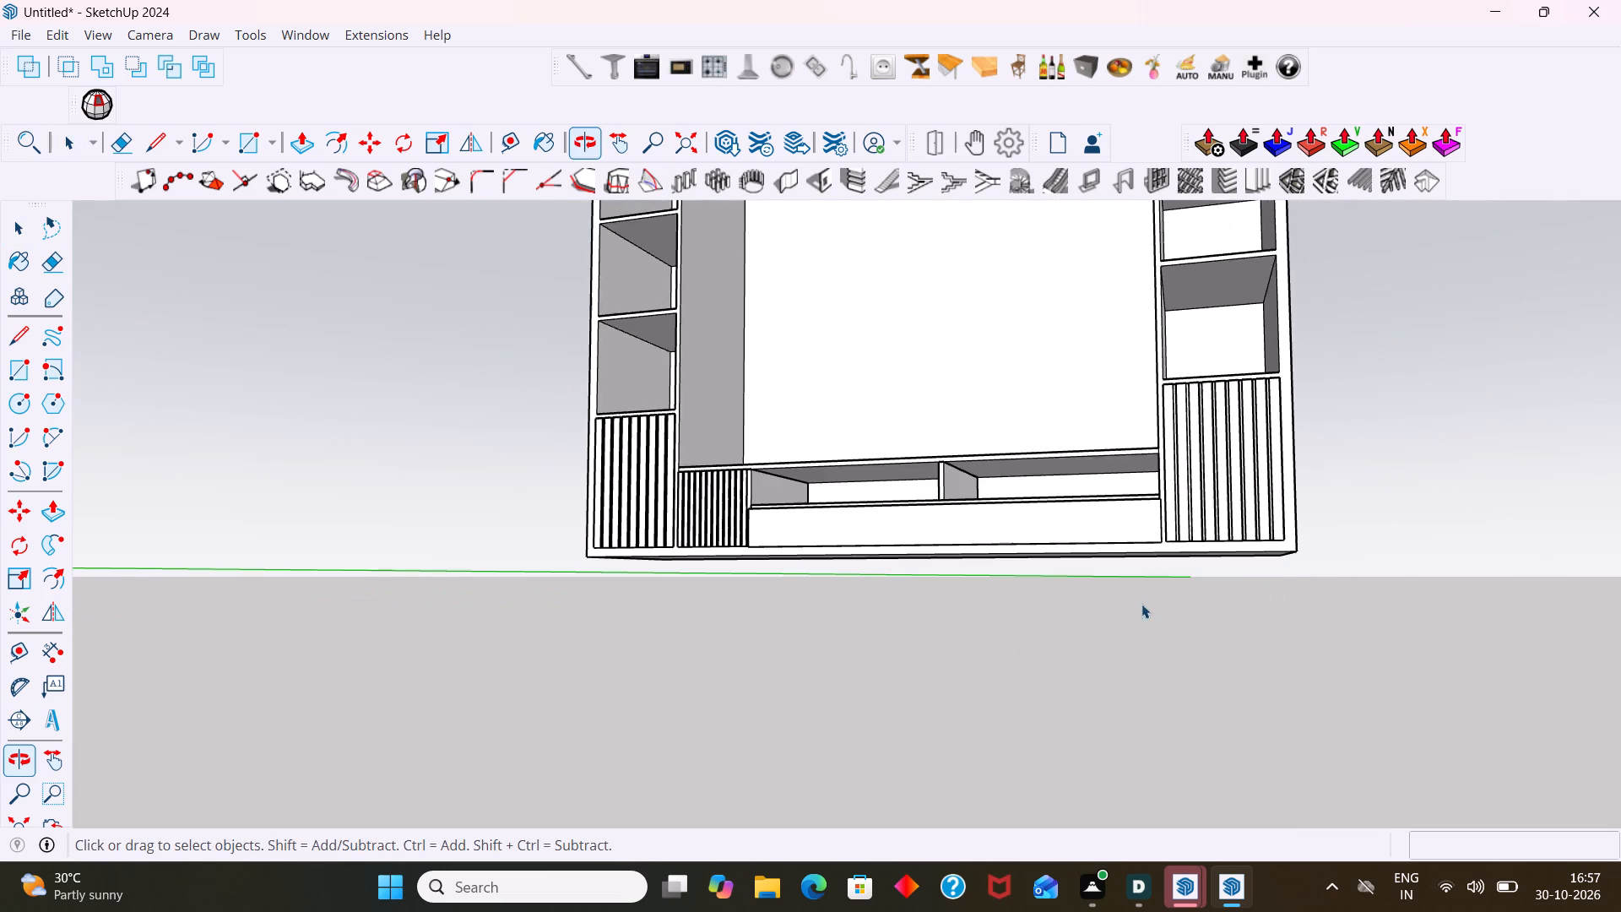
middle_drag(1118, 655, 1143, 891)
middle_drag(1019, 682, 1179, 706)
scroll(1154, 681, down, 3)
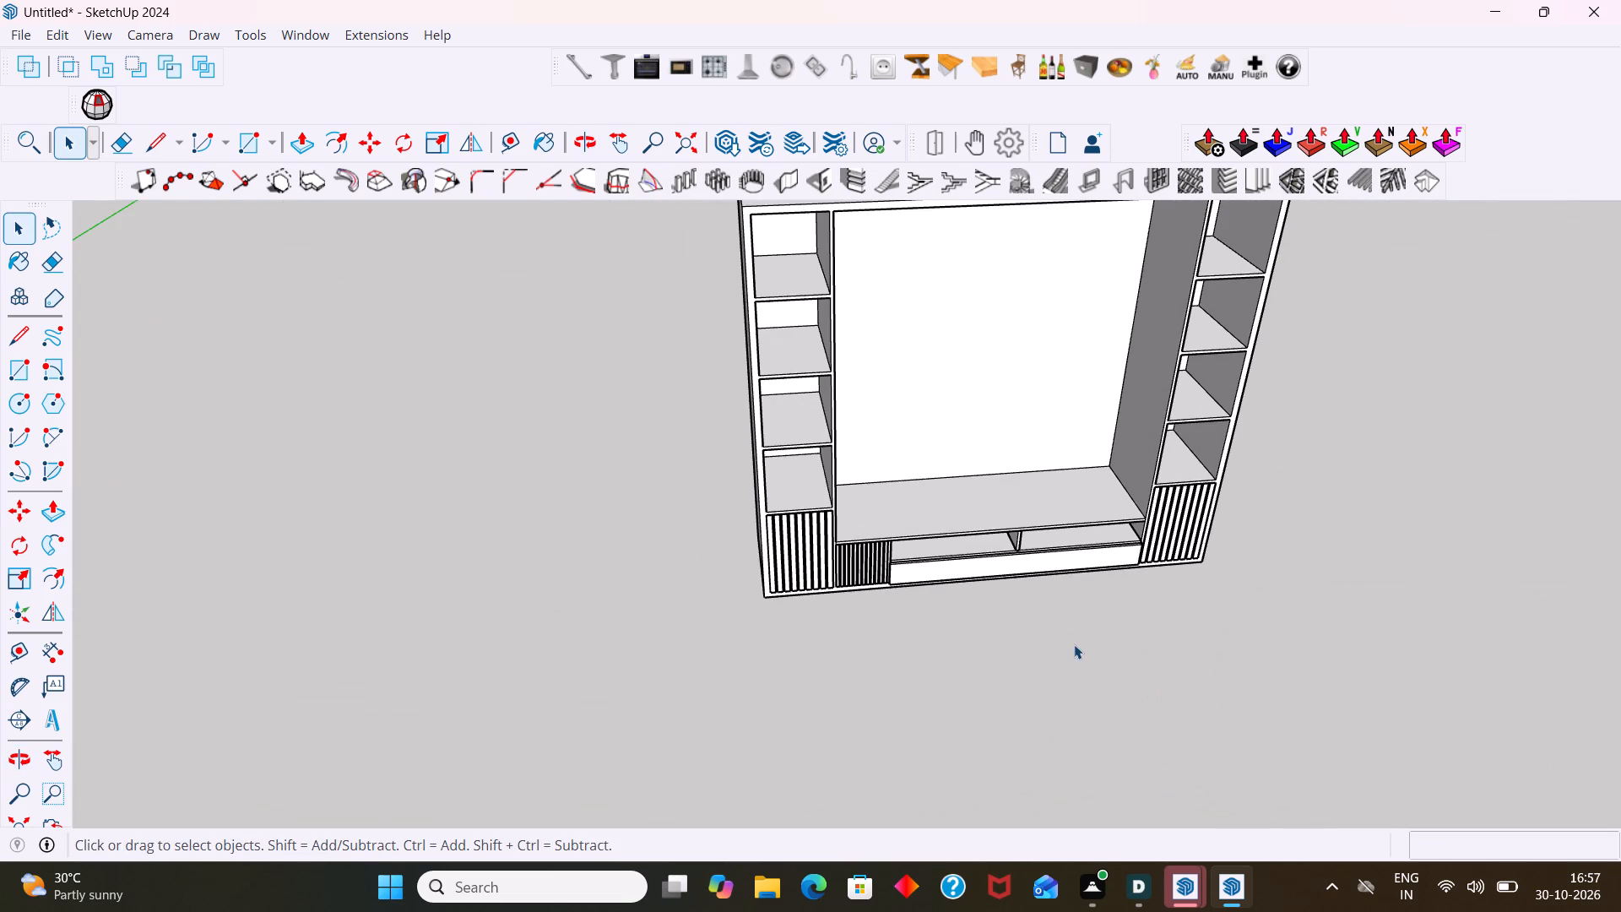
scroll(948, 502, up, 4)
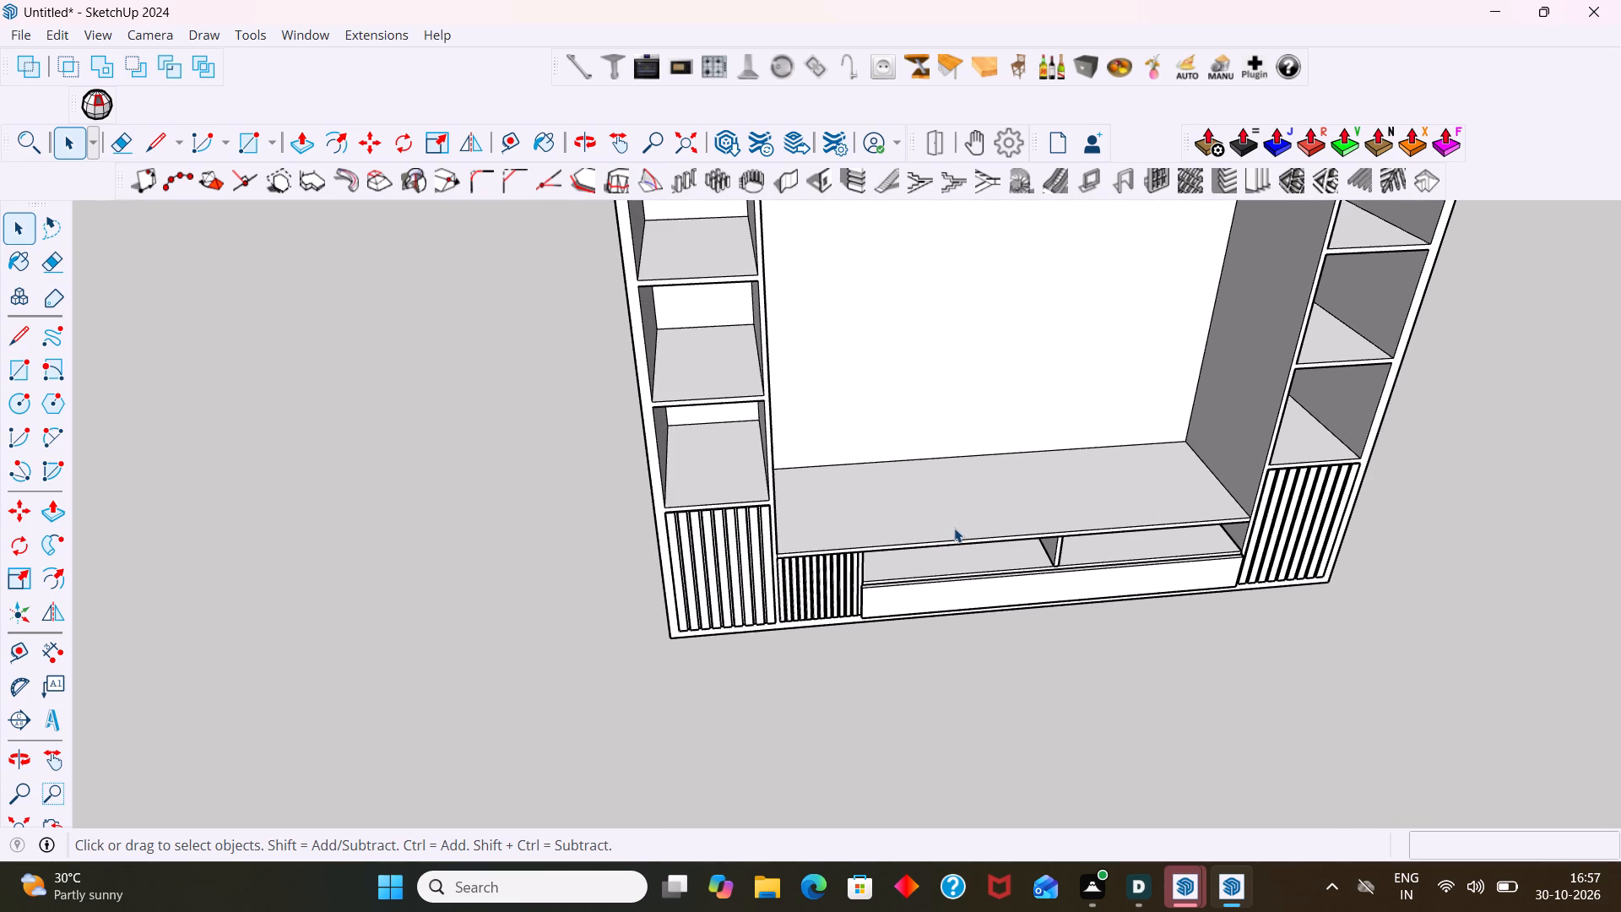
shift+middle_drag(957, 487, 970, 627)
middle_drag(929, 630, 887, 539)
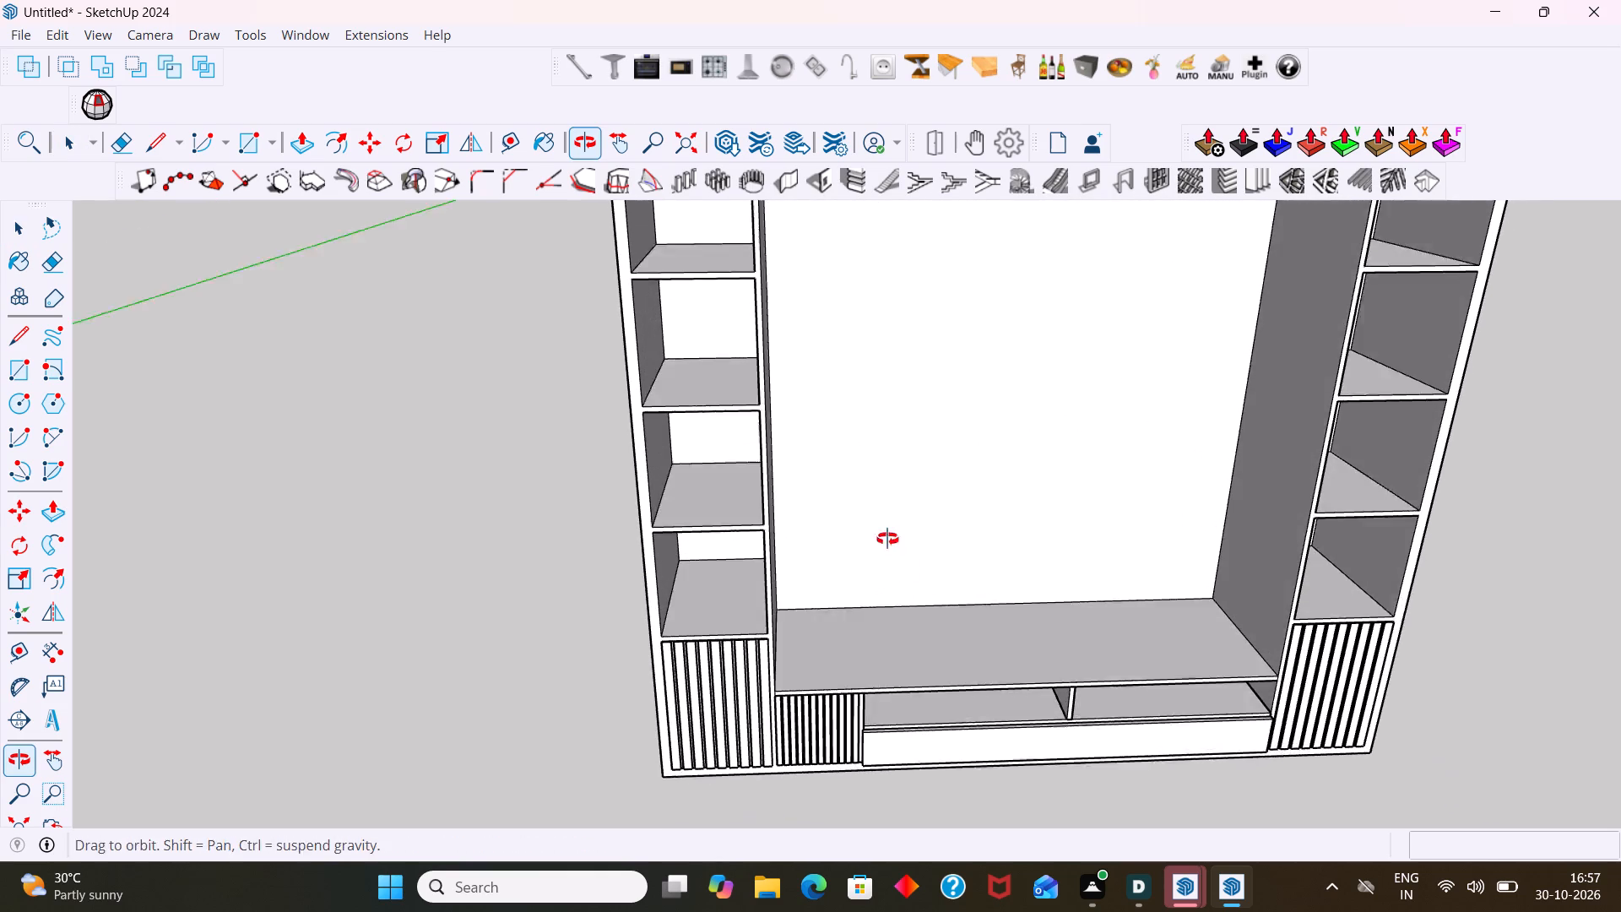
Examine the whole unit from several angles, from close up and from farther away.
middle_drag(887, 539, 883, 528)
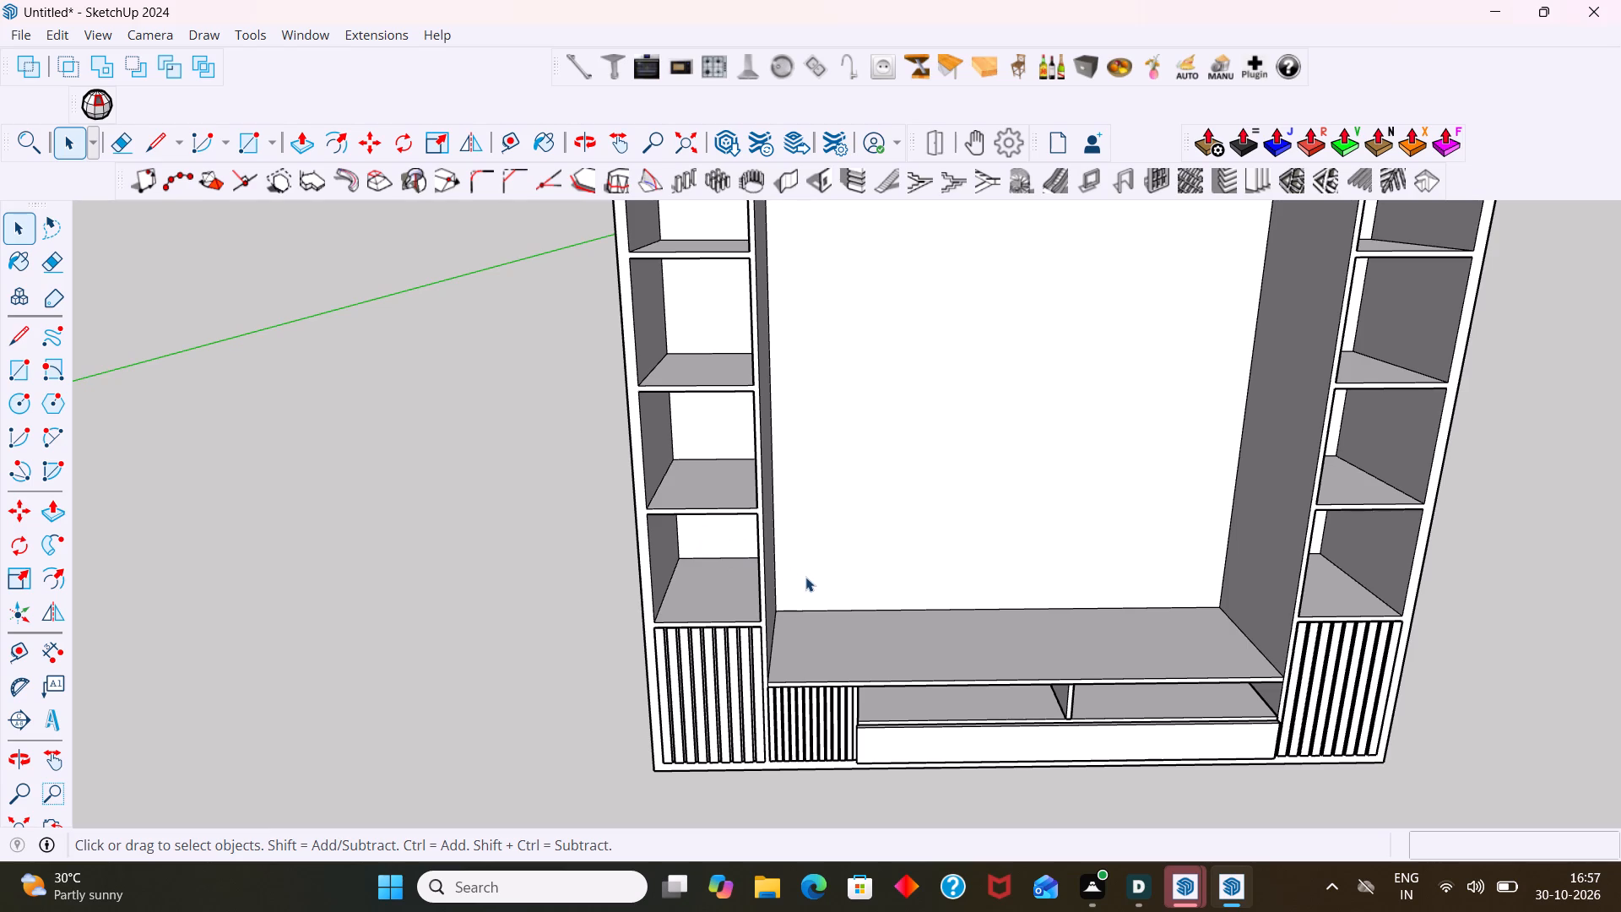
middle_drag(800, 577, 689, 595)
scroll(725, 587, down, 9)
middle_drag(804, 585, 958, 581)
shift+middle_drag(934, 576, 778, 581)
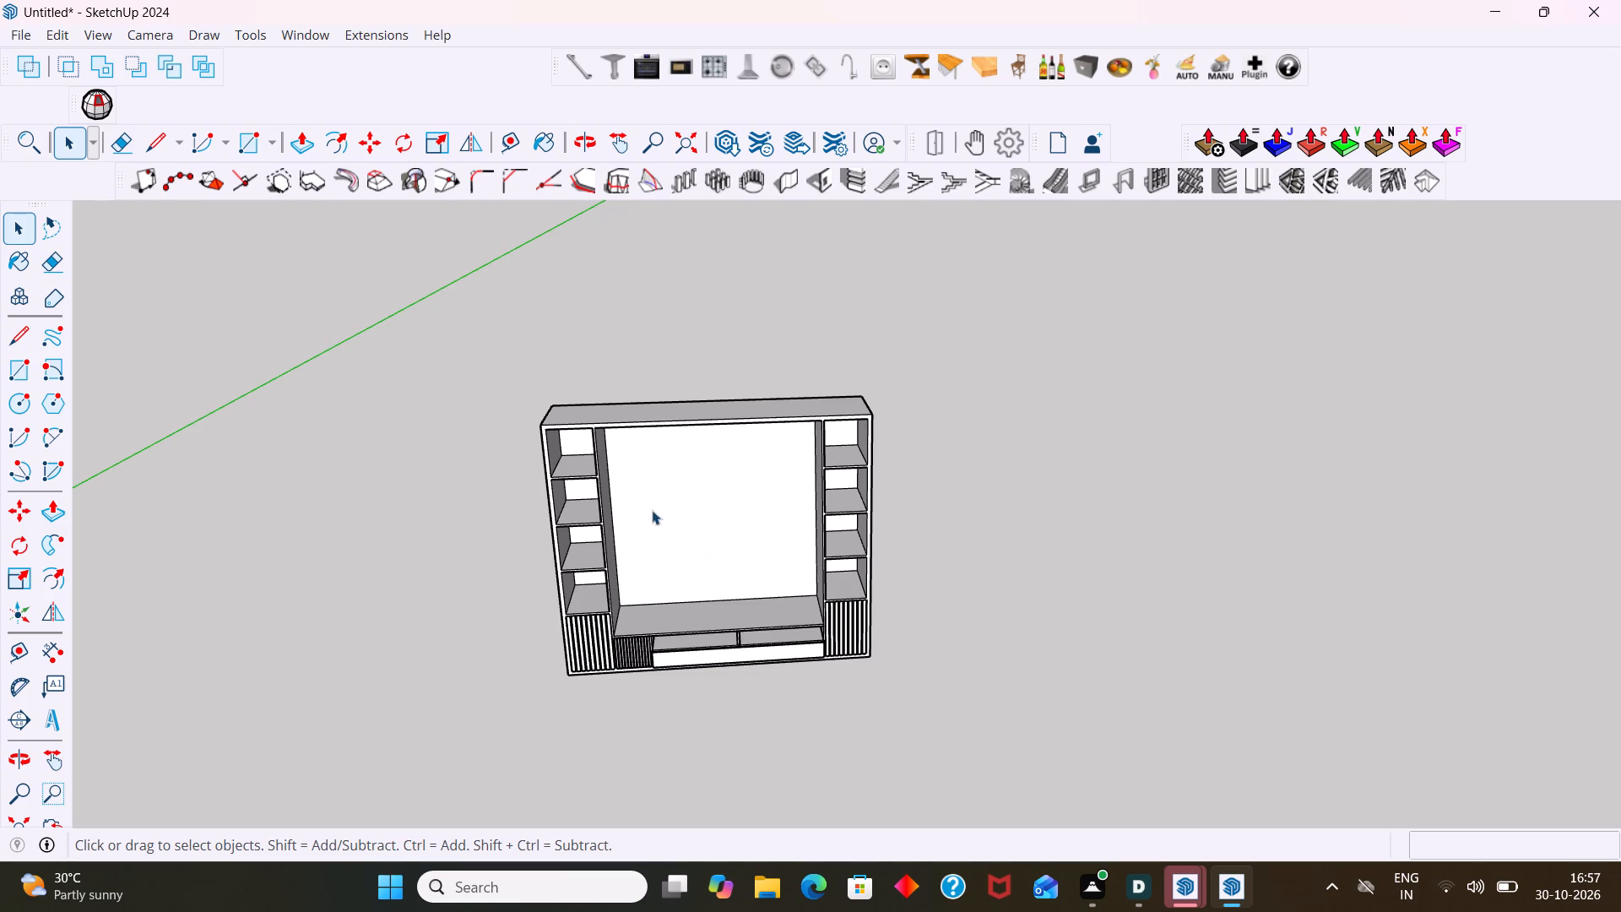
scroll(636, 491, up, 6)
middle_drag(626, 488, 668, 464)
scroll(647, 462, up, 5)
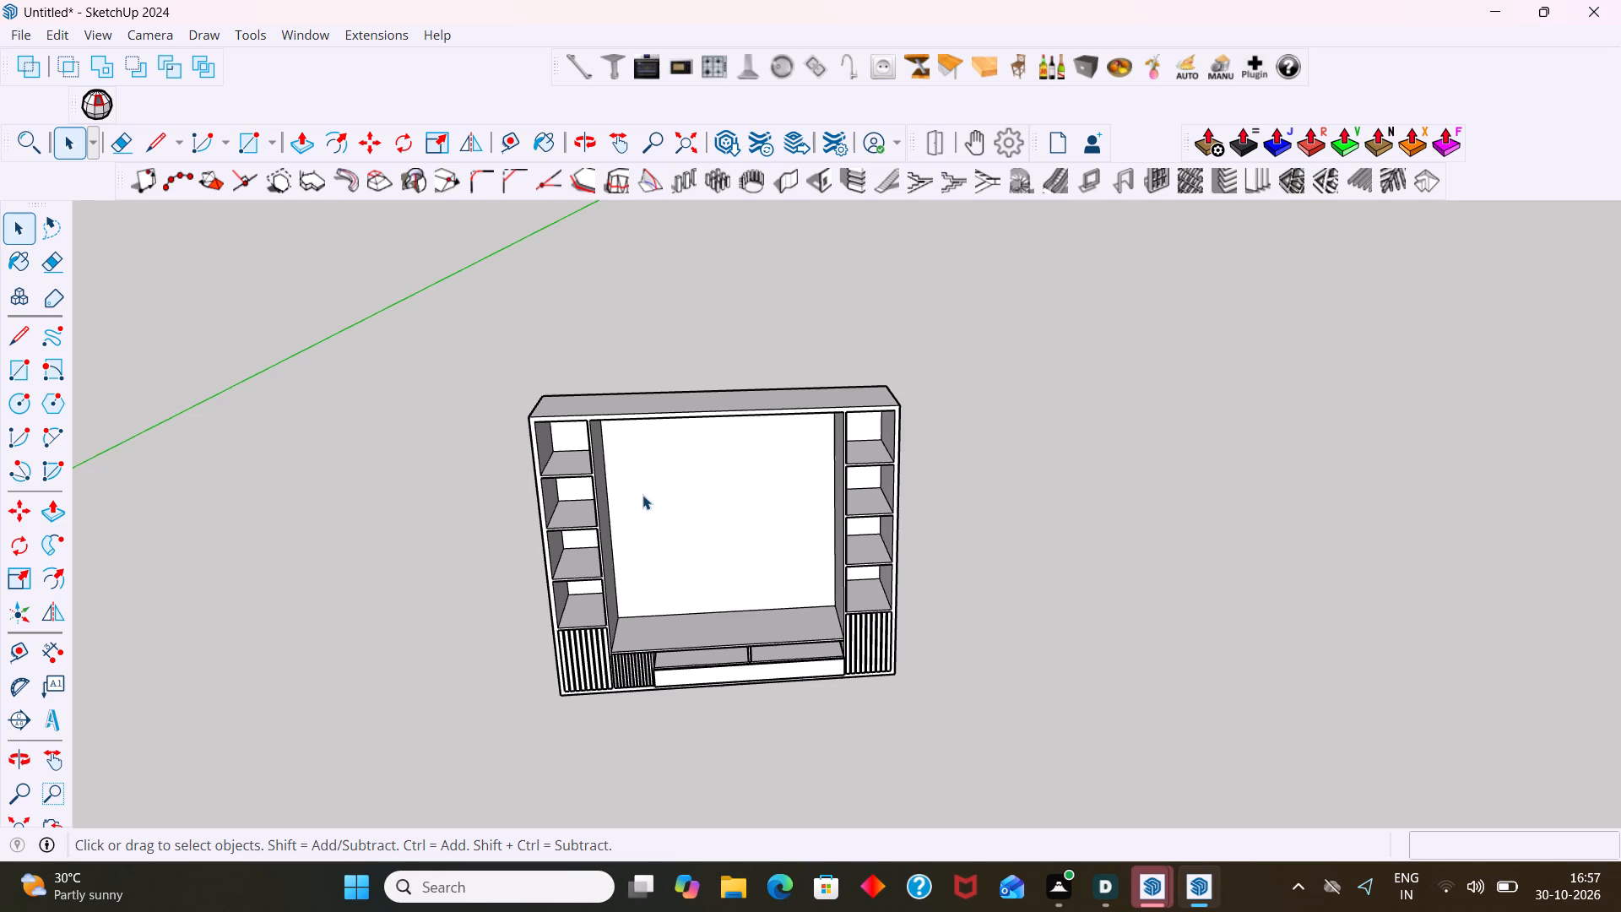
Open the unit's group and place a horizontal guide on the central back panel, 500 mm below its top edge.
click(642, 495)
scroll(665, 517, up, 3)
double_click(658, 518)
click(657, 518)
click(672, 540)
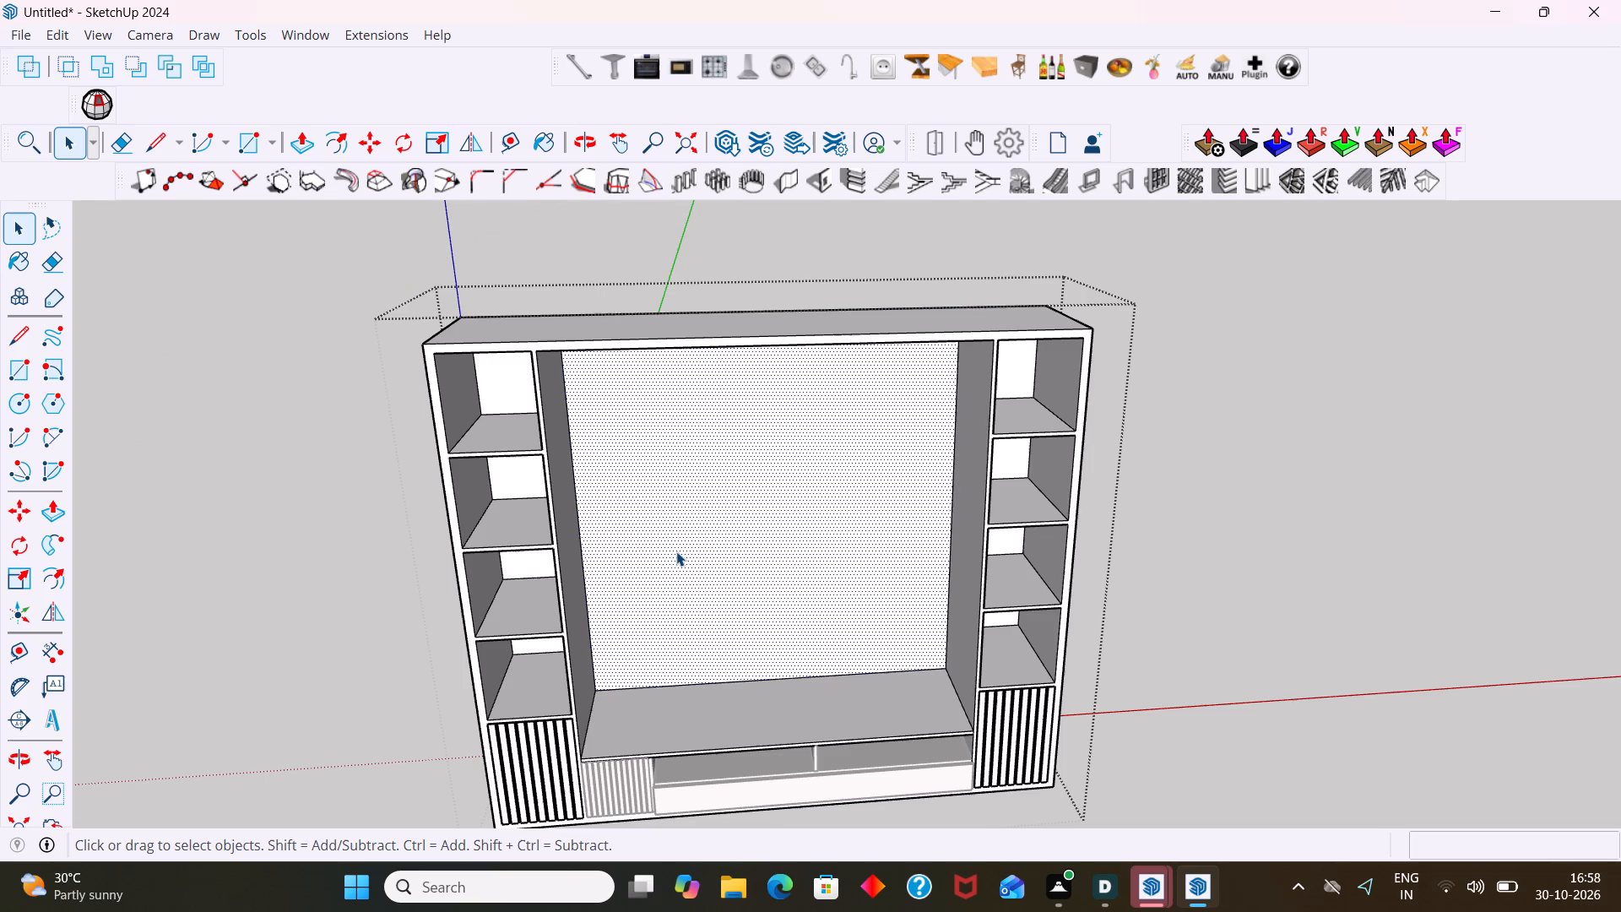
key(l)
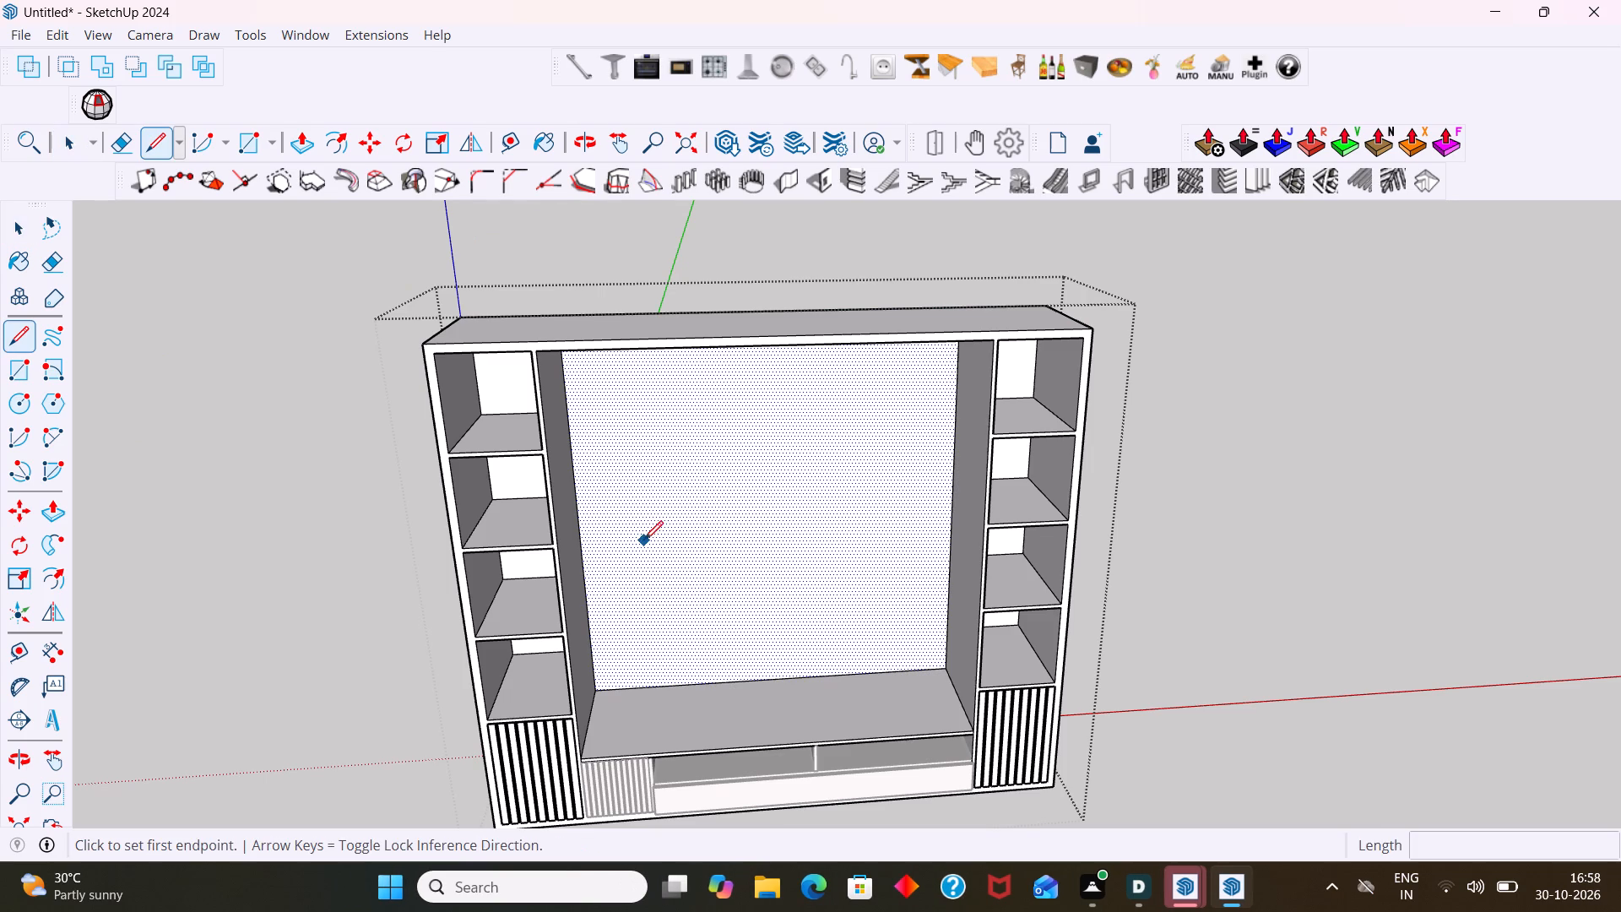
middle_drag(656, 466, 652, 366)
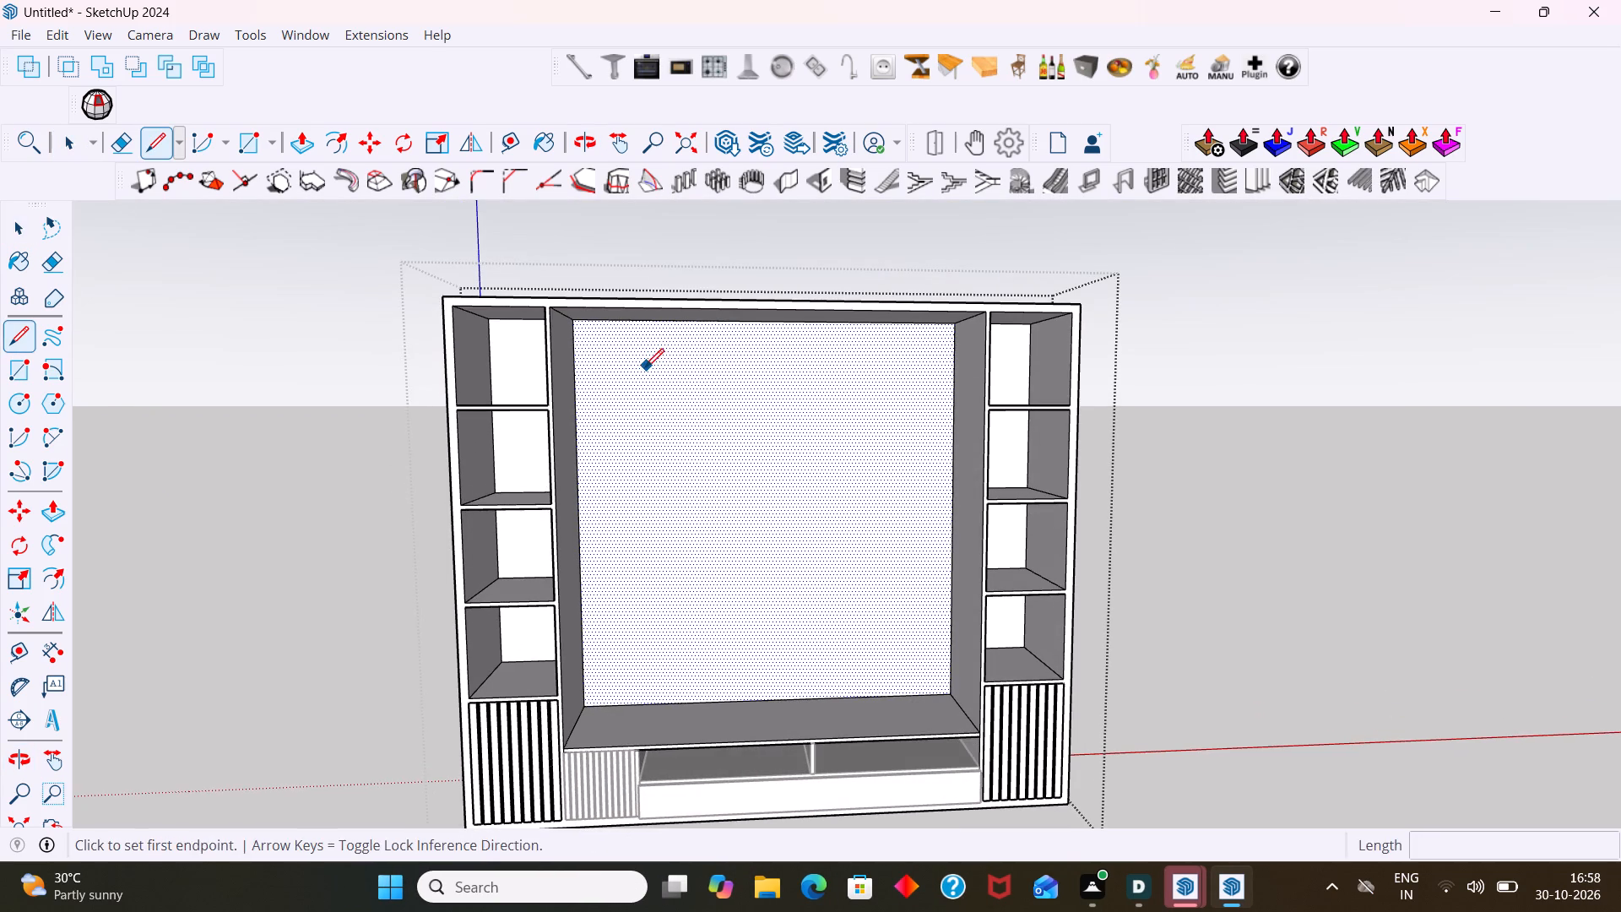
key(space)
key(t)
click(675, 322)
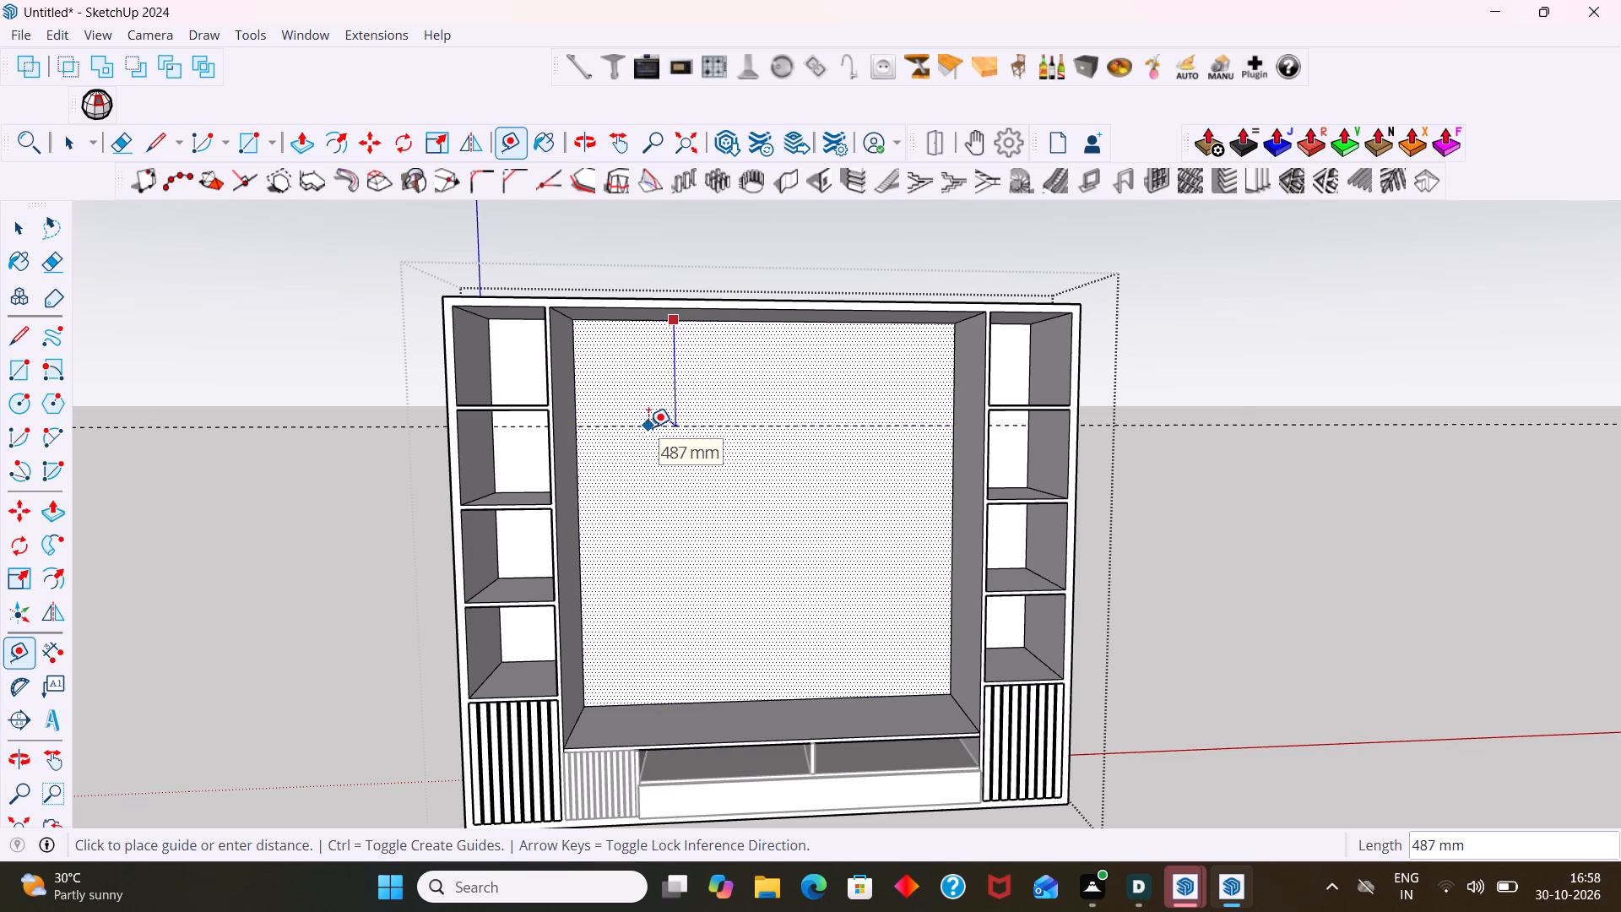
text(500)
key(Return)
key(space)
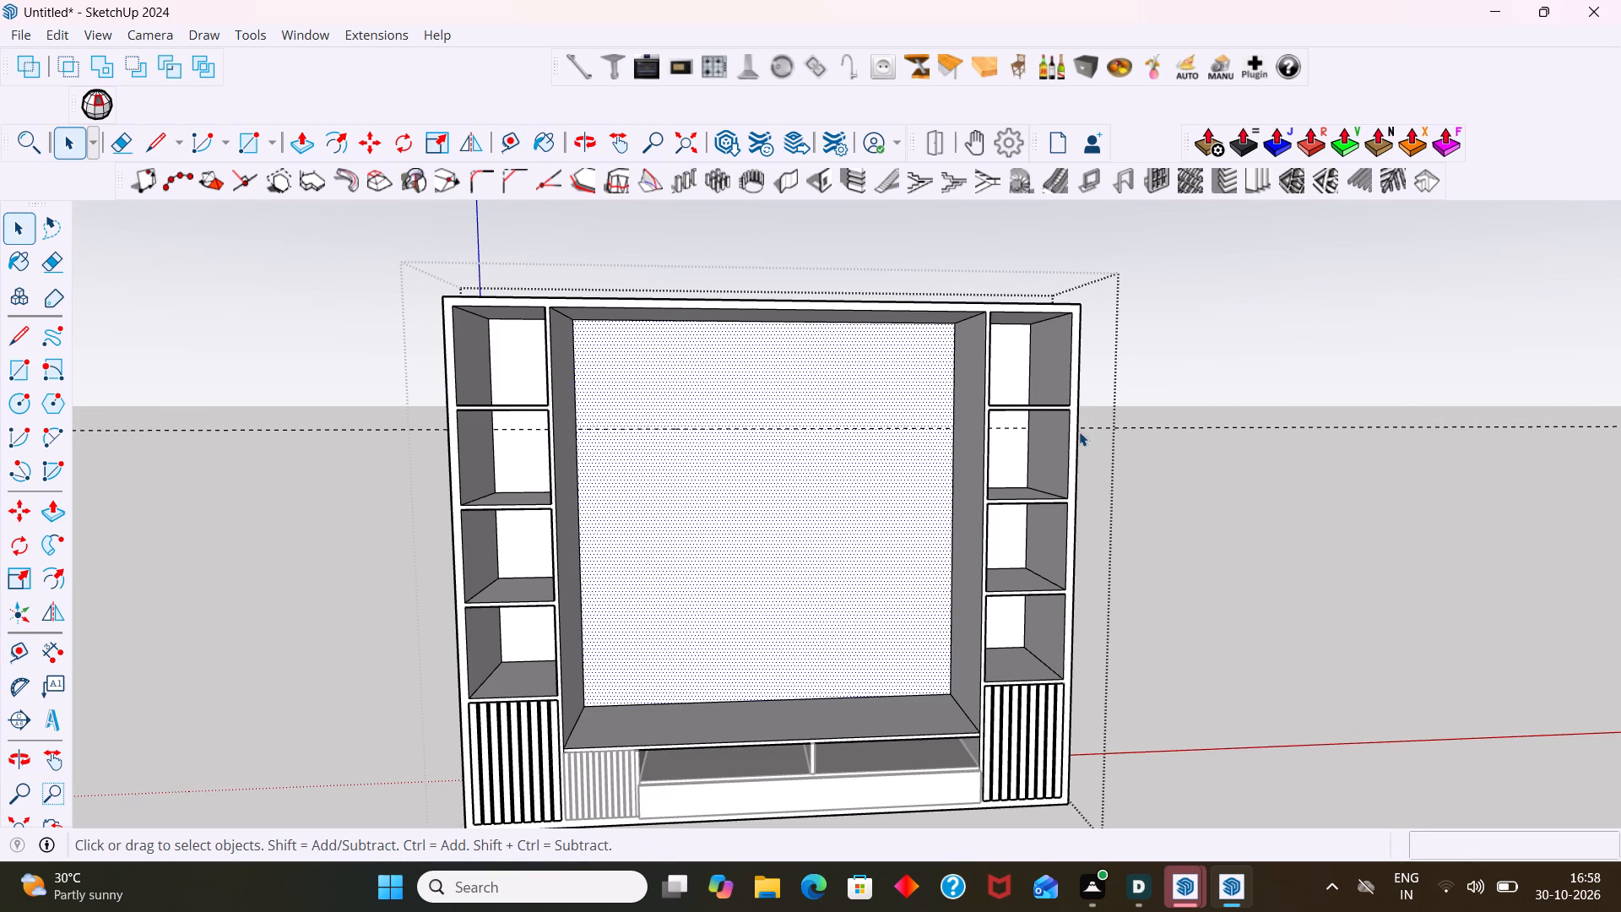
Draw a line along the guide across the full width of the central back panel, and leave the group.
middle_drag(1066, 512, 1068, 541)
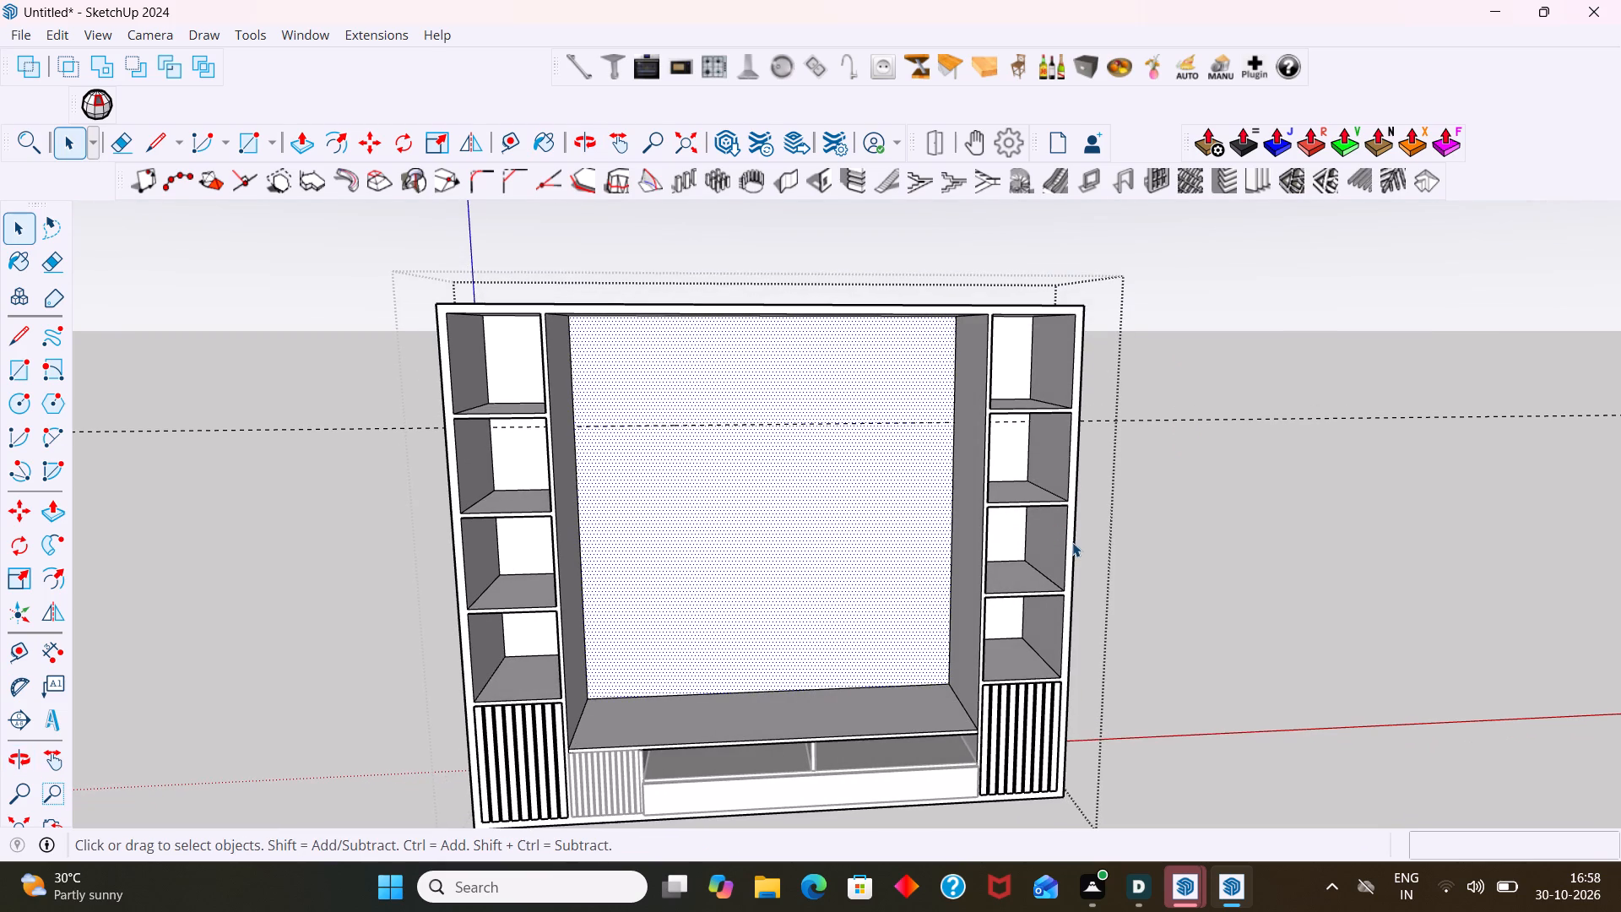
key(l)
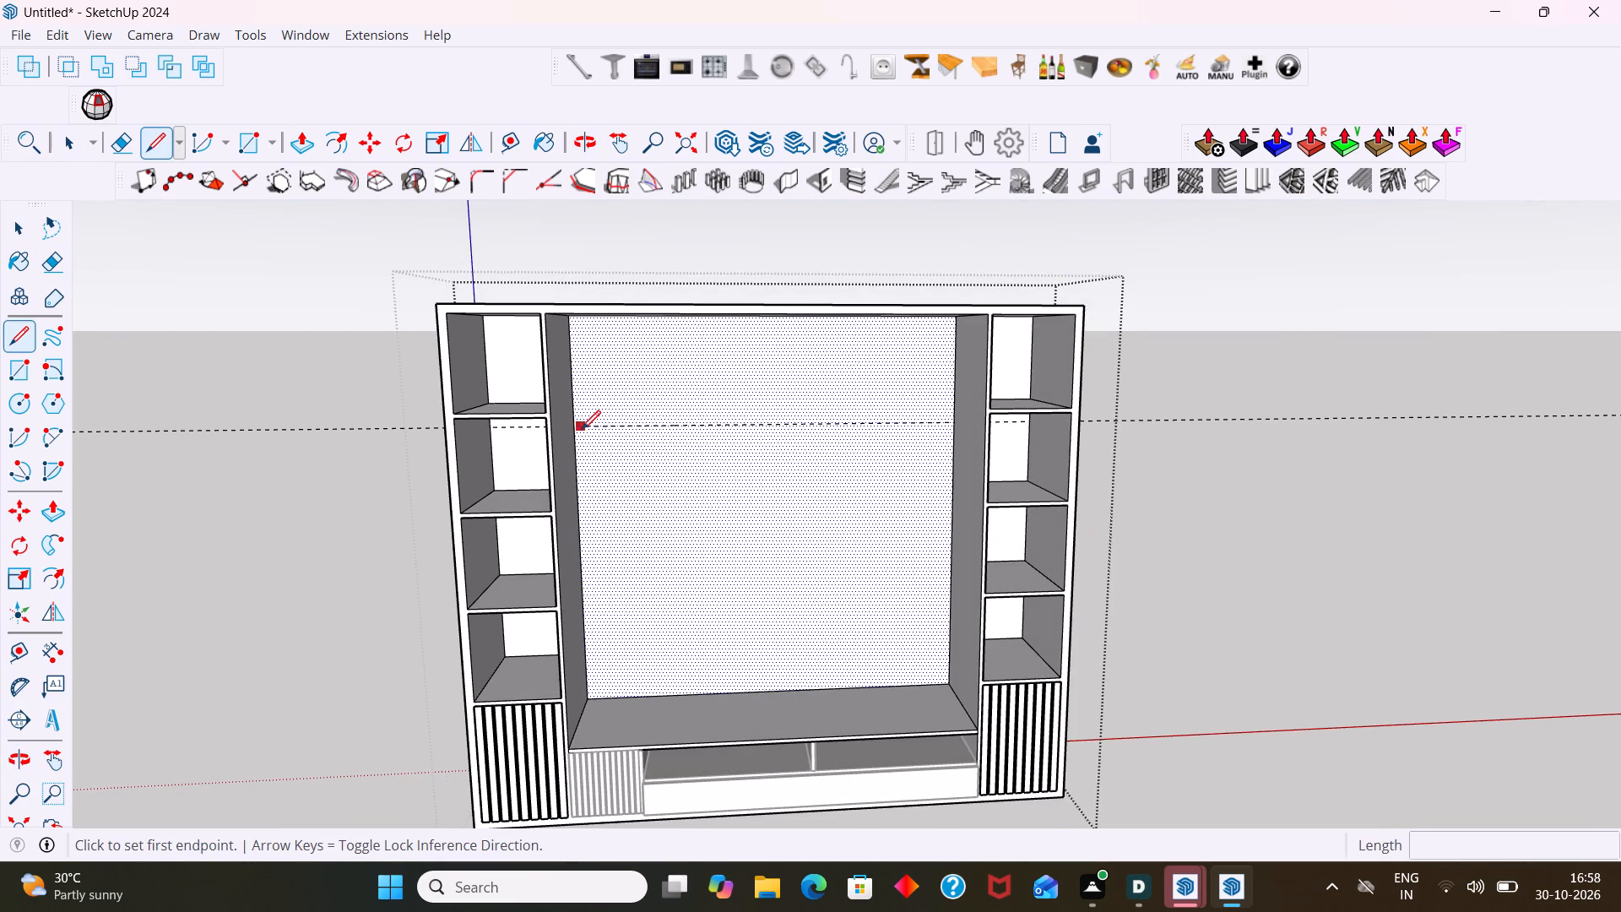
click(573, 427)
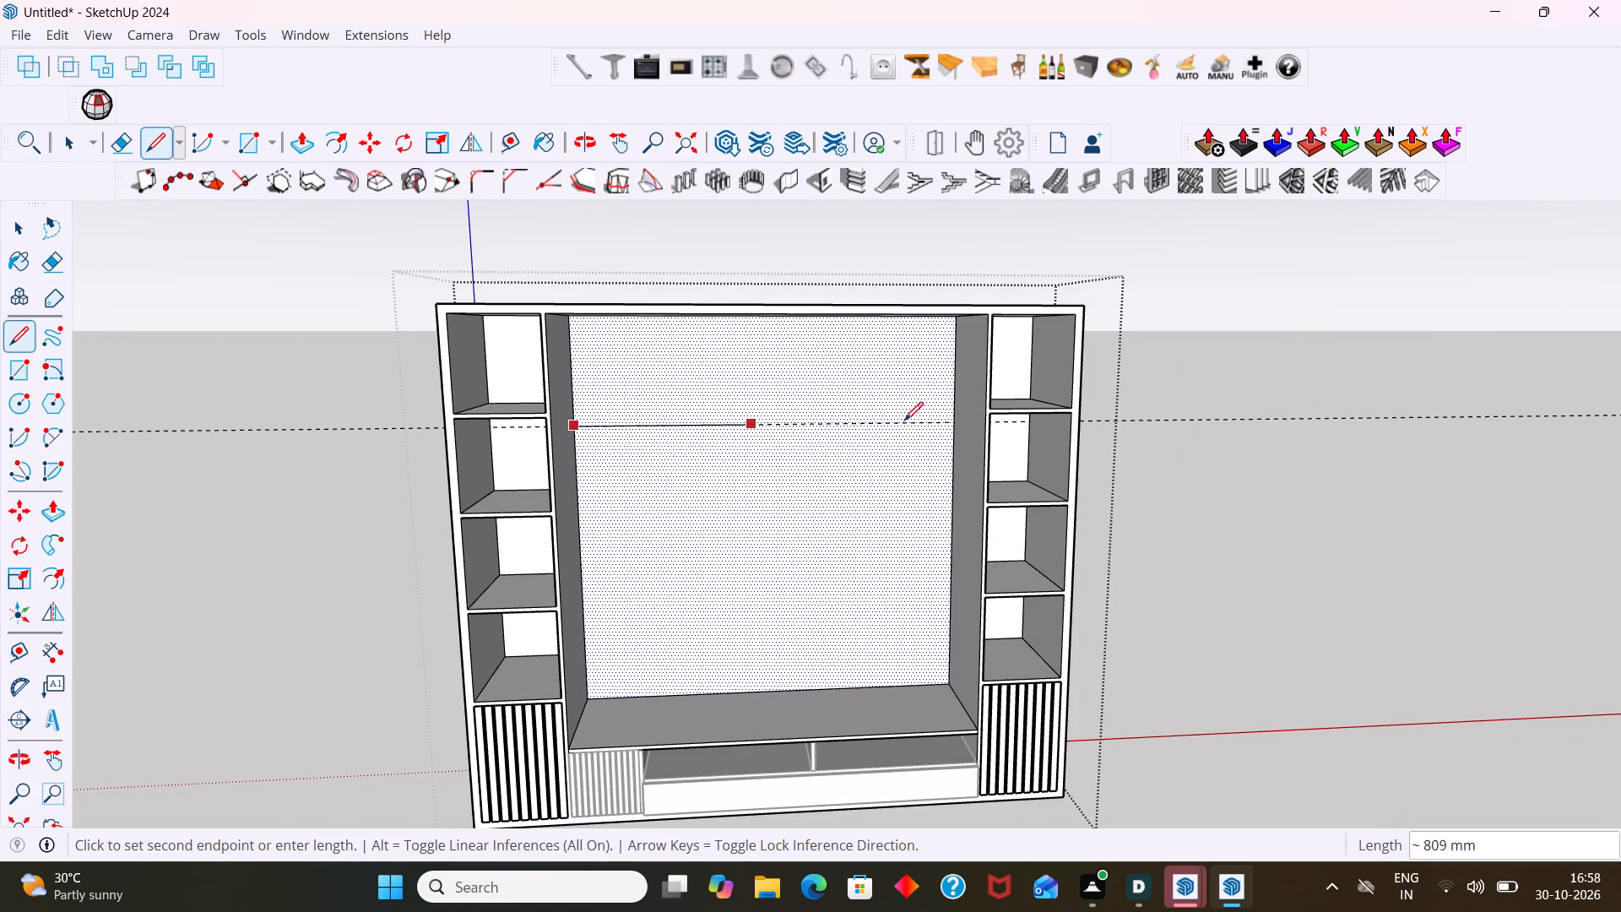
click(957, 424)
key(space)
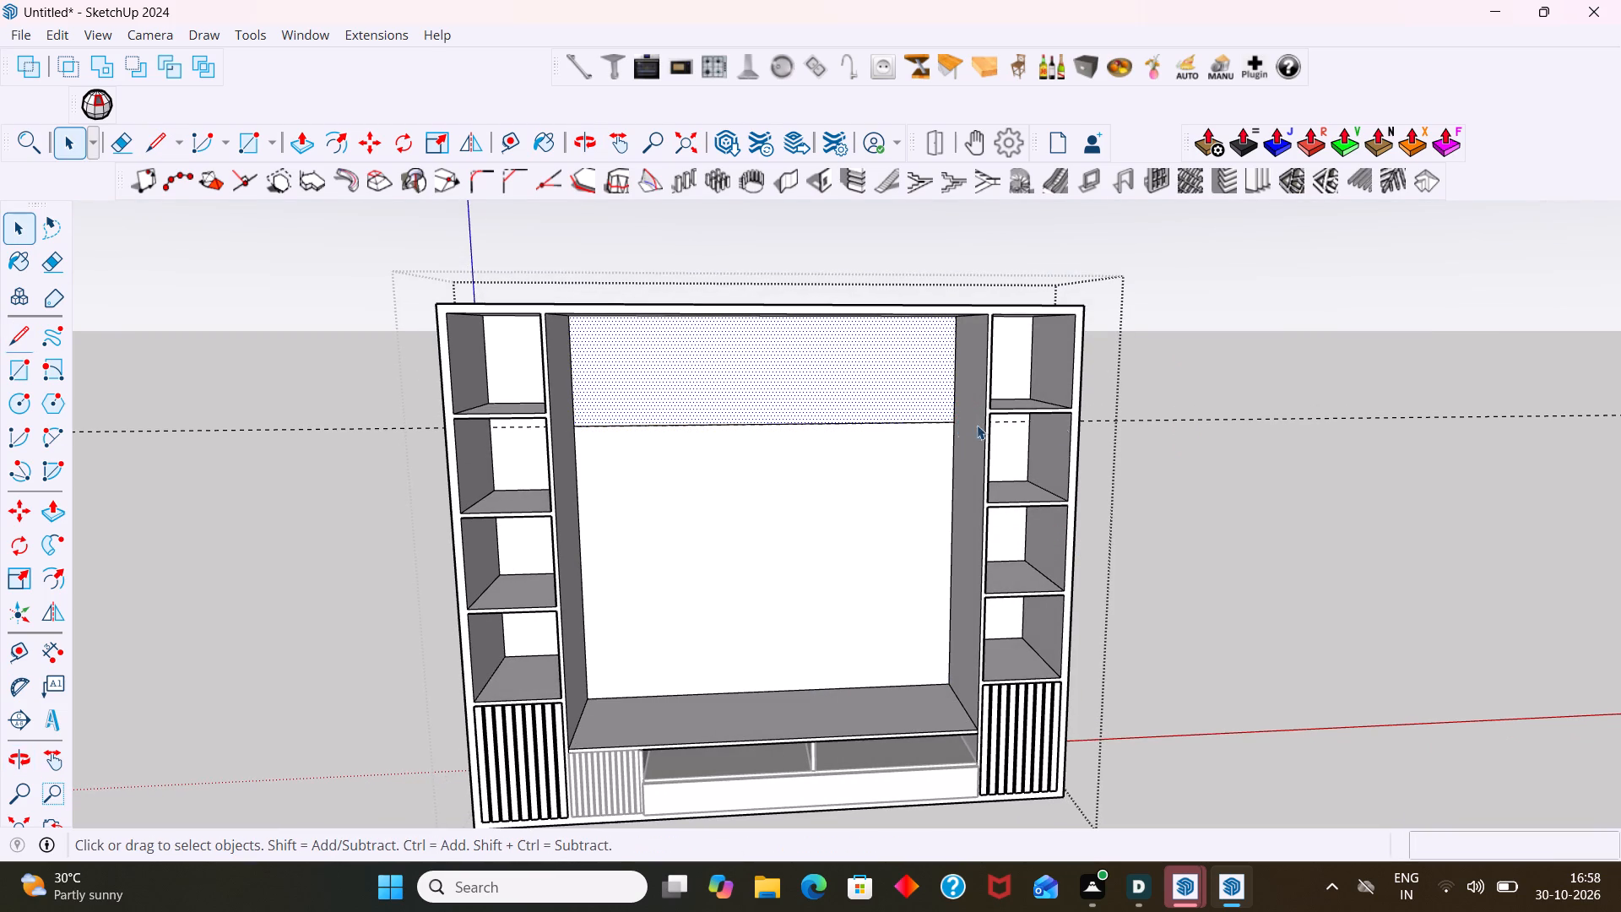
click(1223, 366)
Reopen the group and copy the horizontal back-panel line 9 mm vertically downward.
scroll(880, 443, up, 3)
click(823, 417)
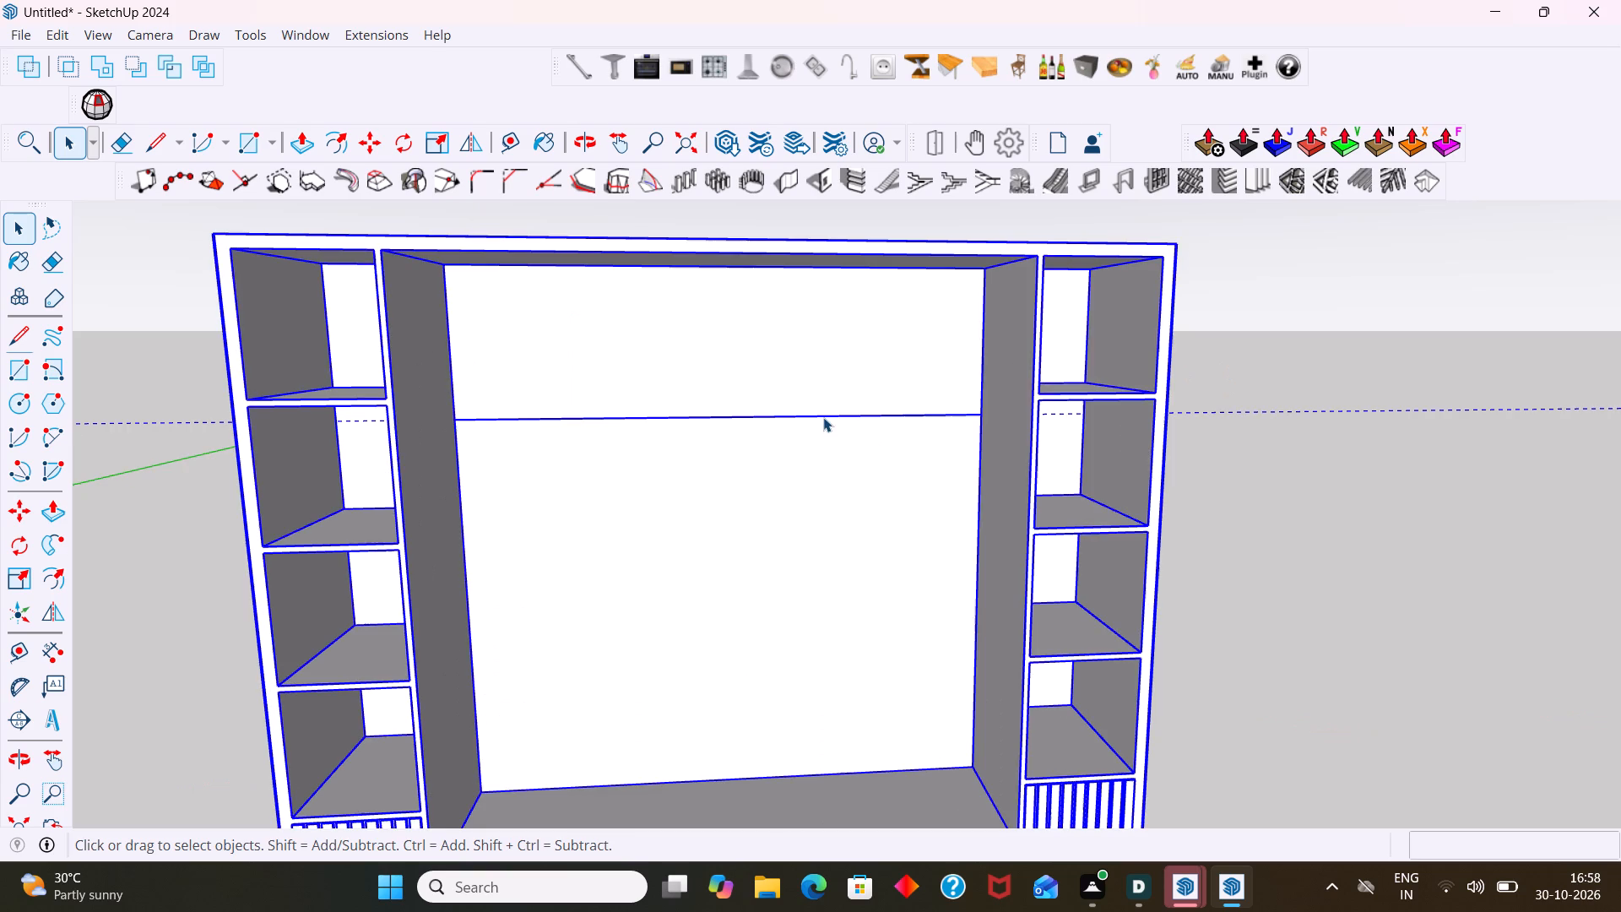
double_click(823, 417)
click(827, 416)
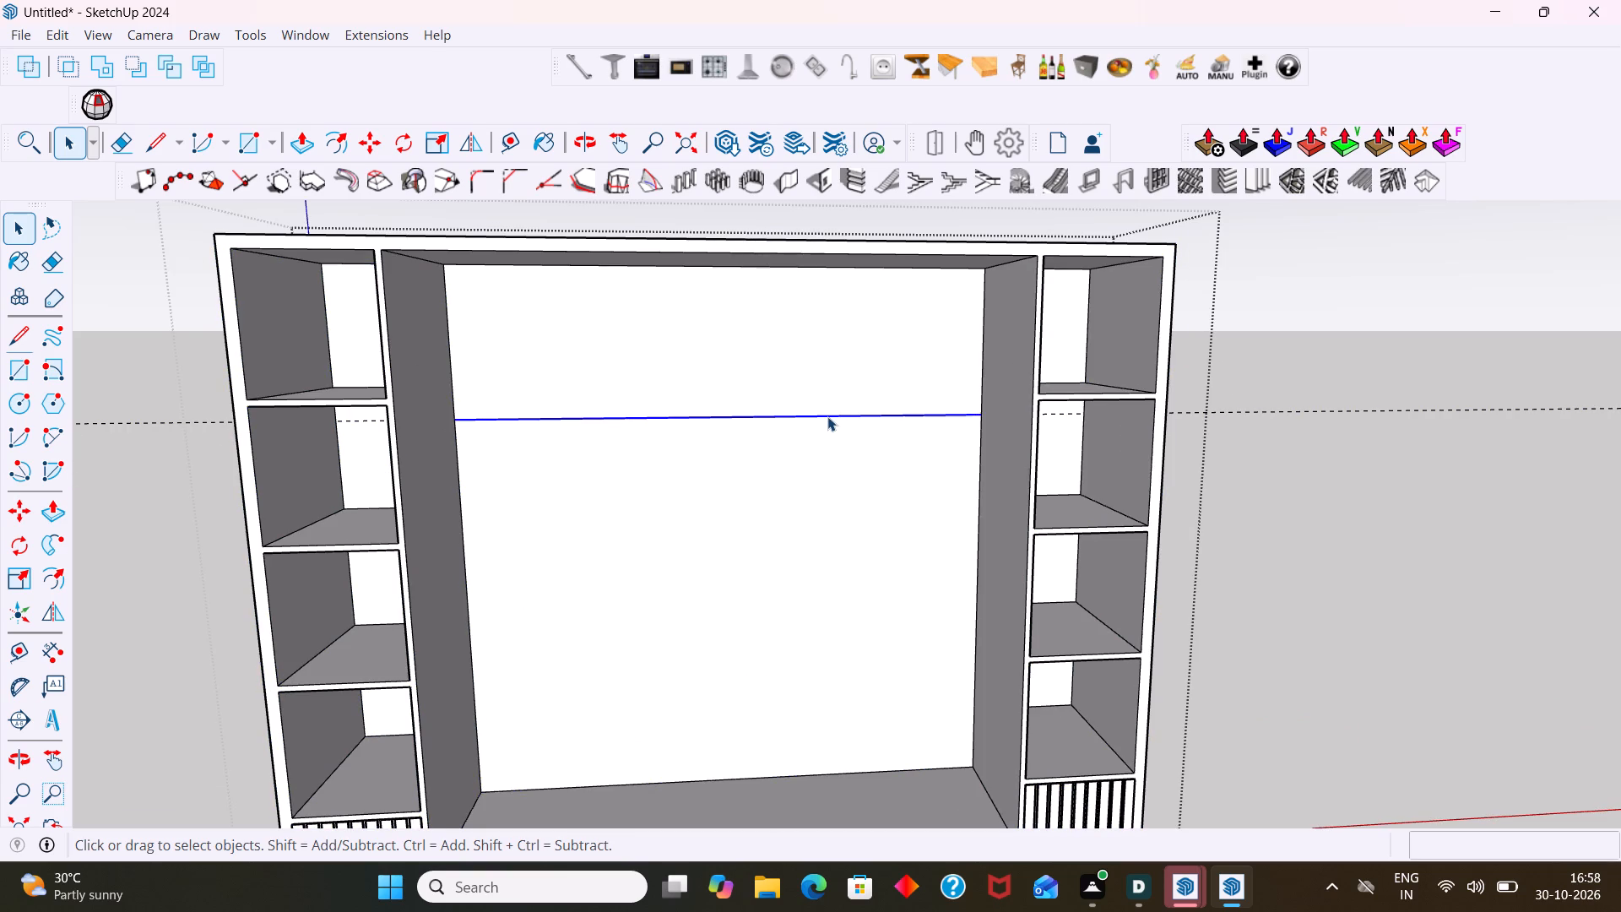
key(m)
click(827, 416)
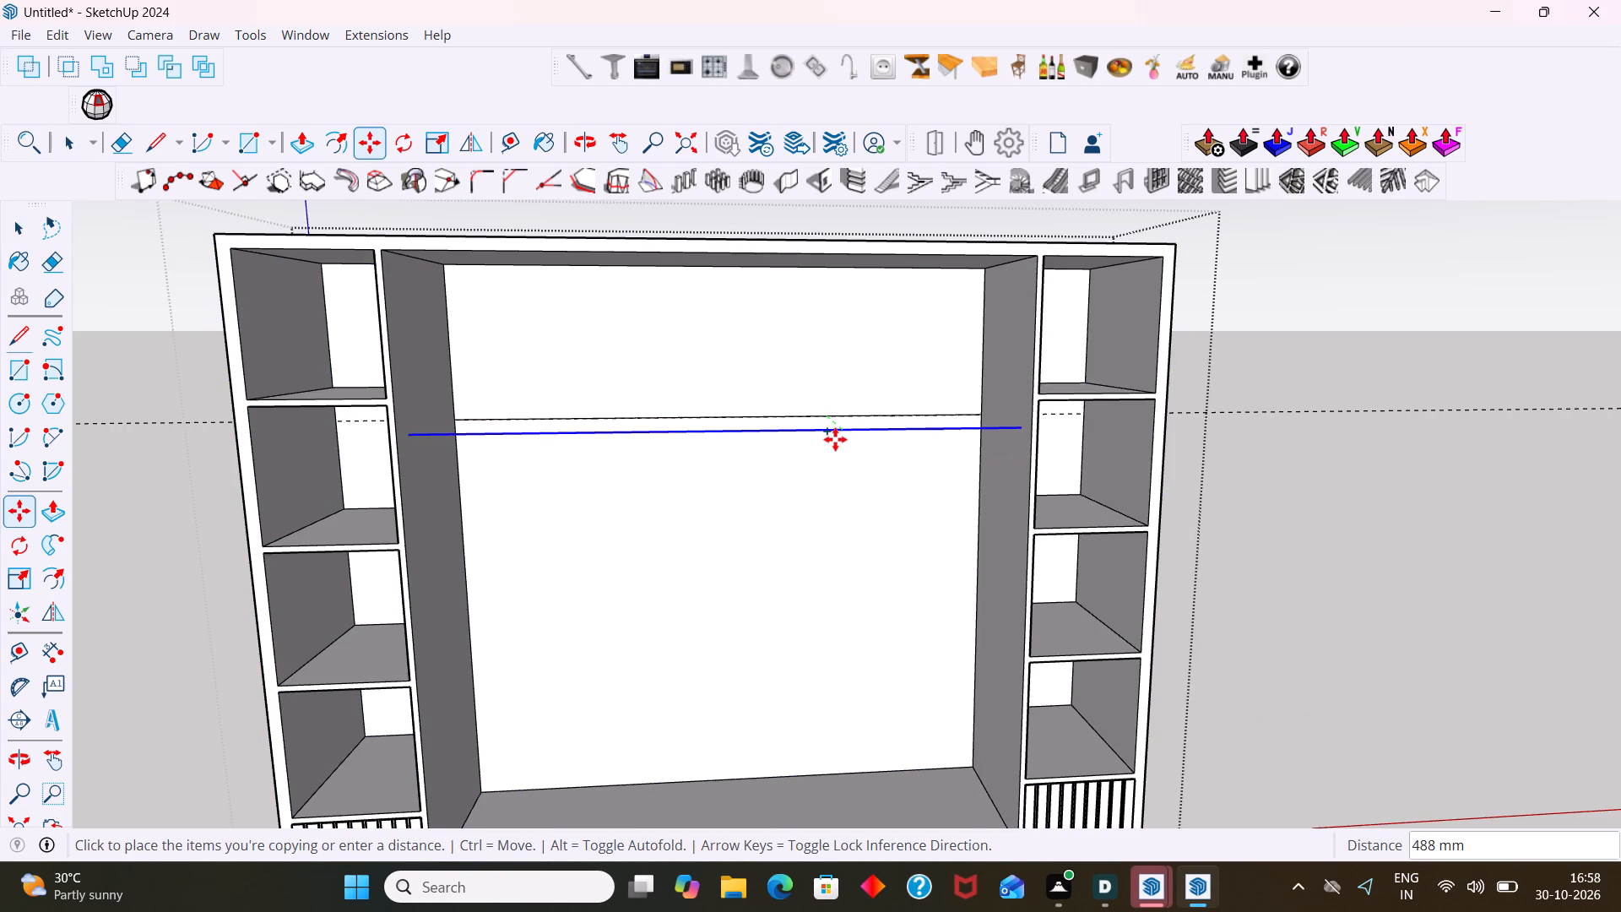
key(Up)
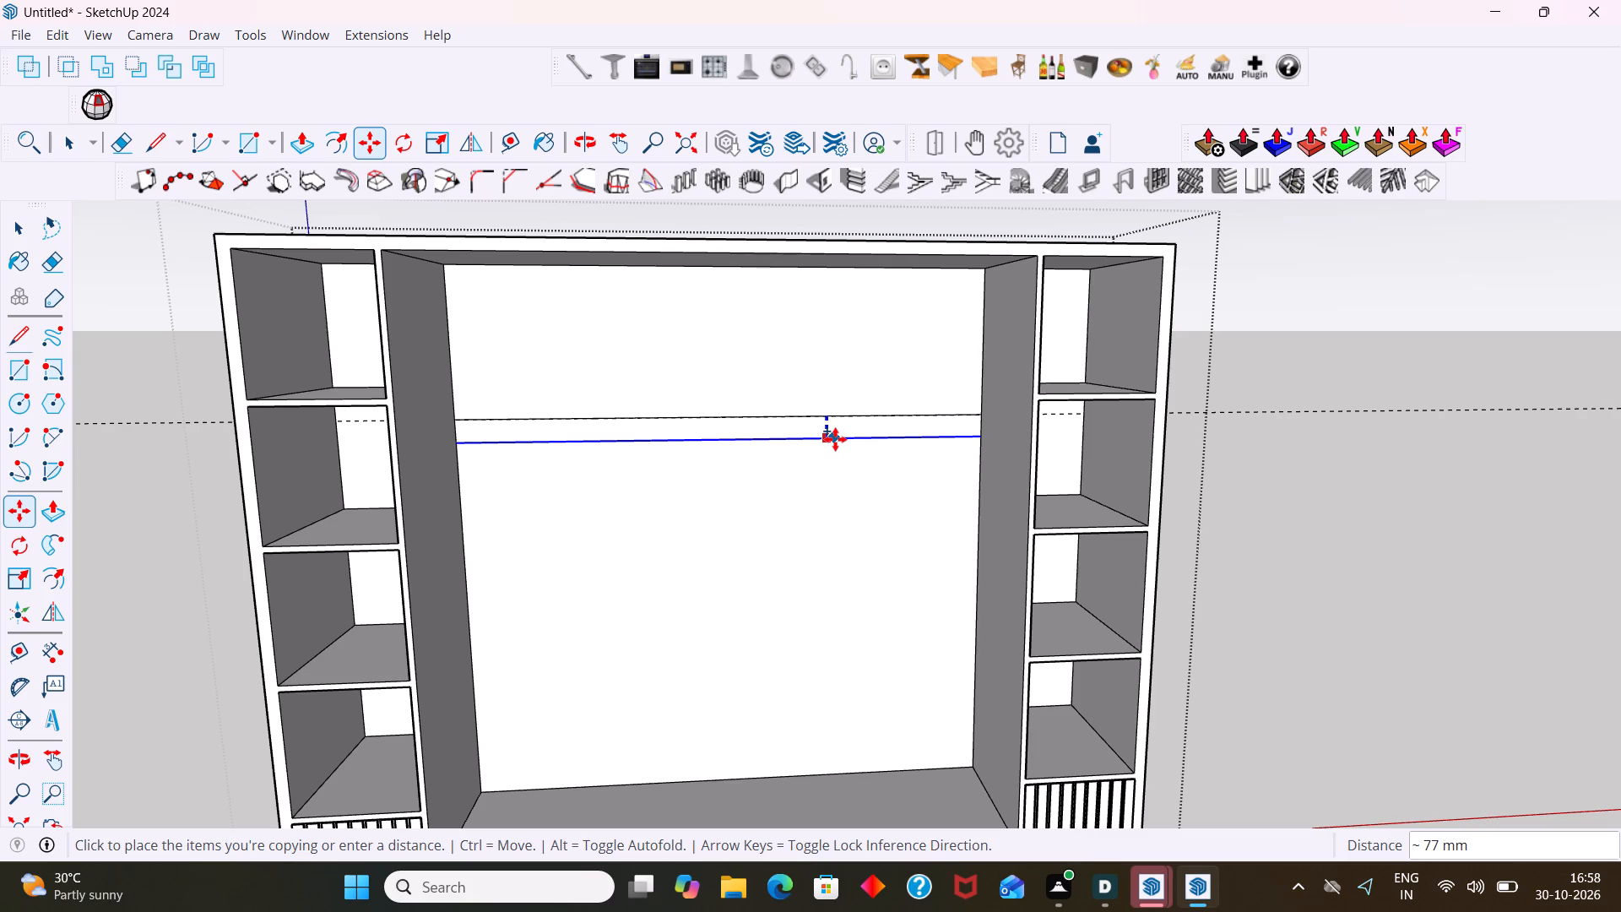
key(9)
key(Return)
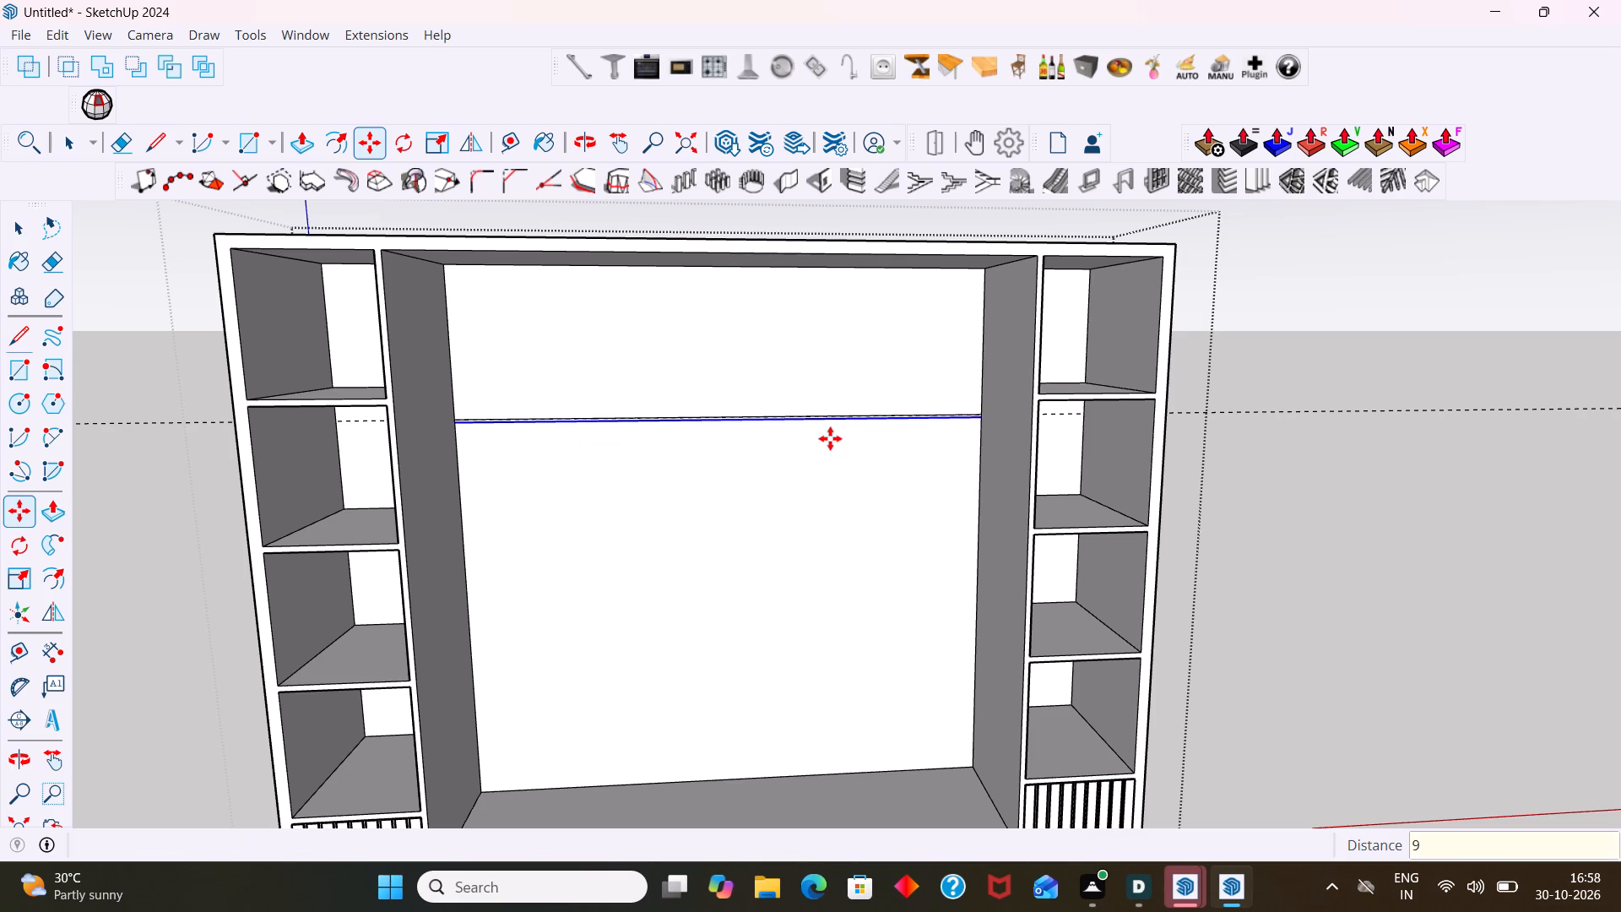
Copy the lower line 18 mm vertically upward to form the other edge of a strip.
scroll(816, 438, up, 11)
middle_drag(779, 437, 777, 531)
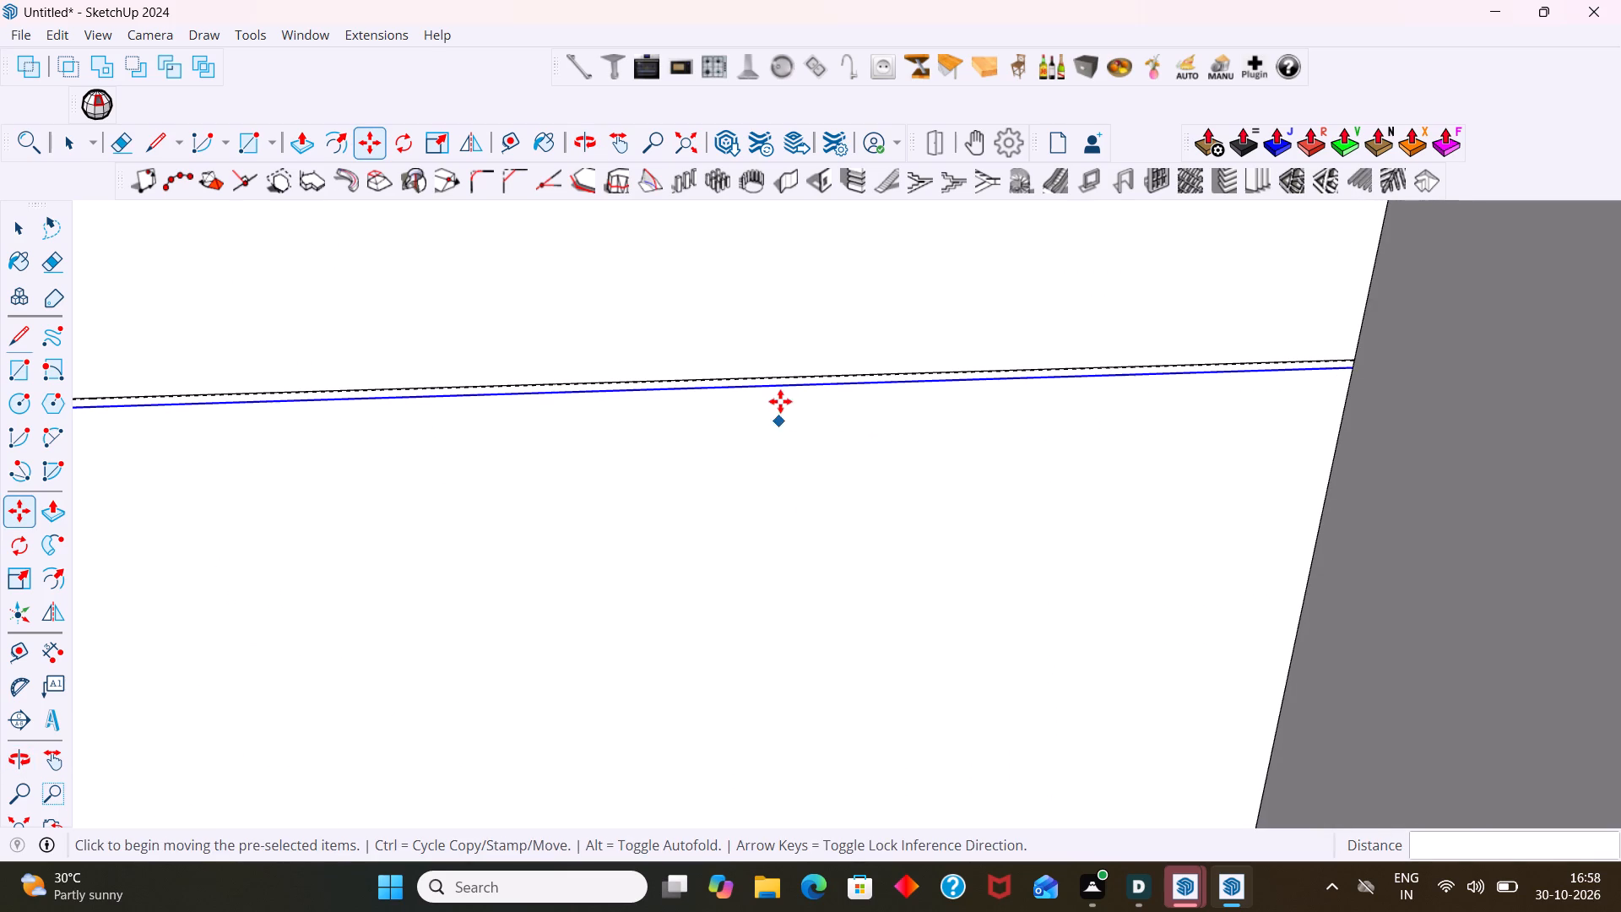
click(783, 388)
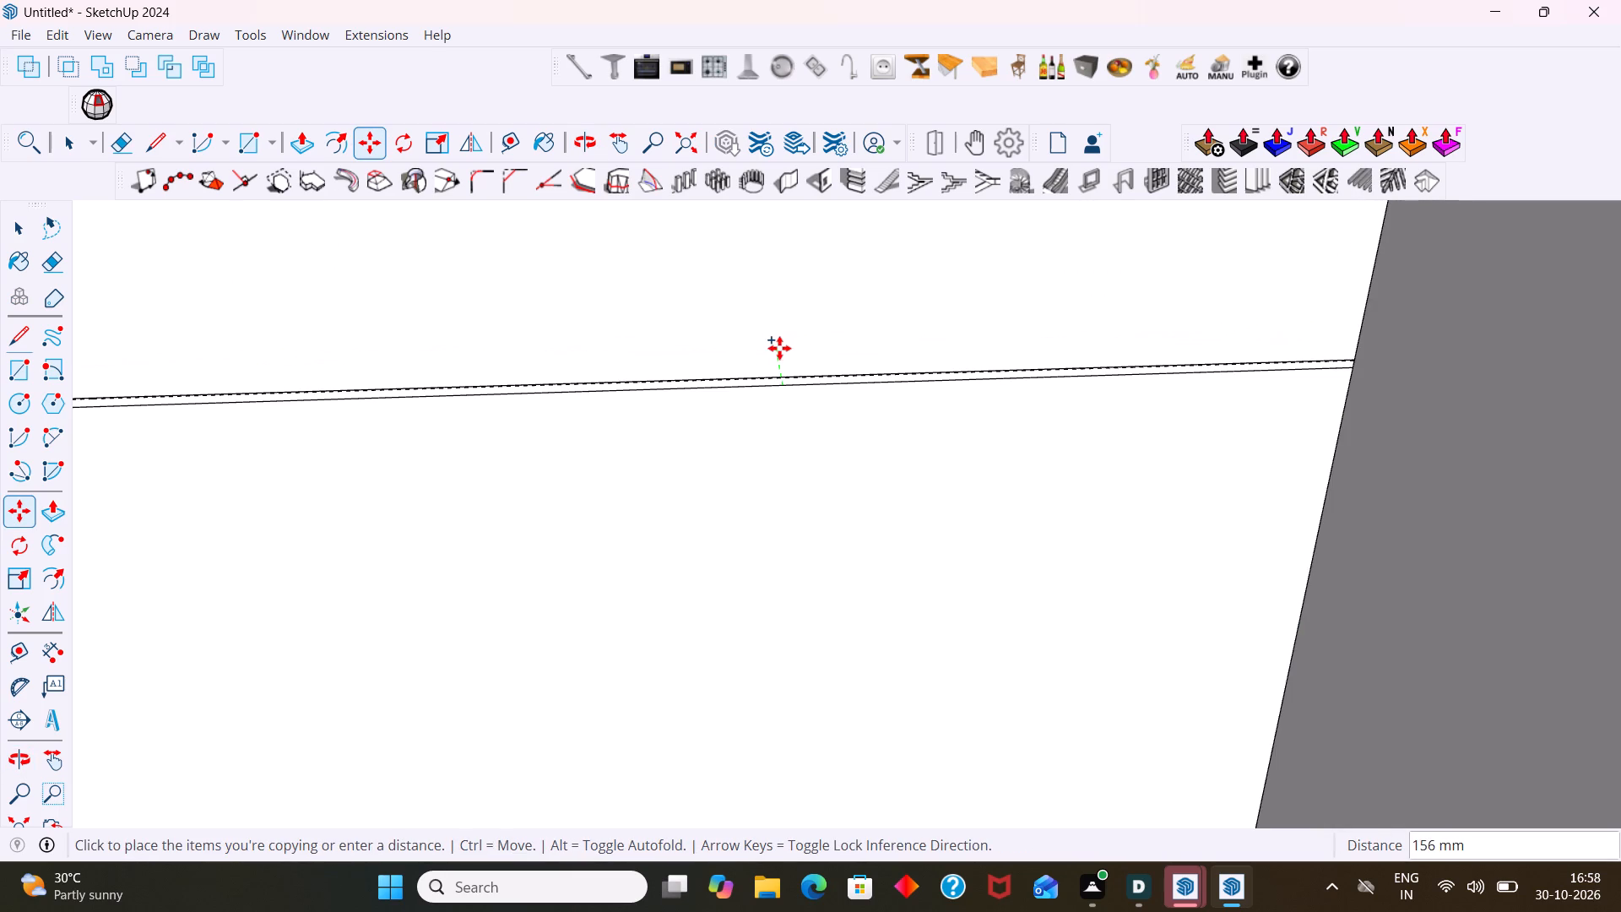
key(Up)
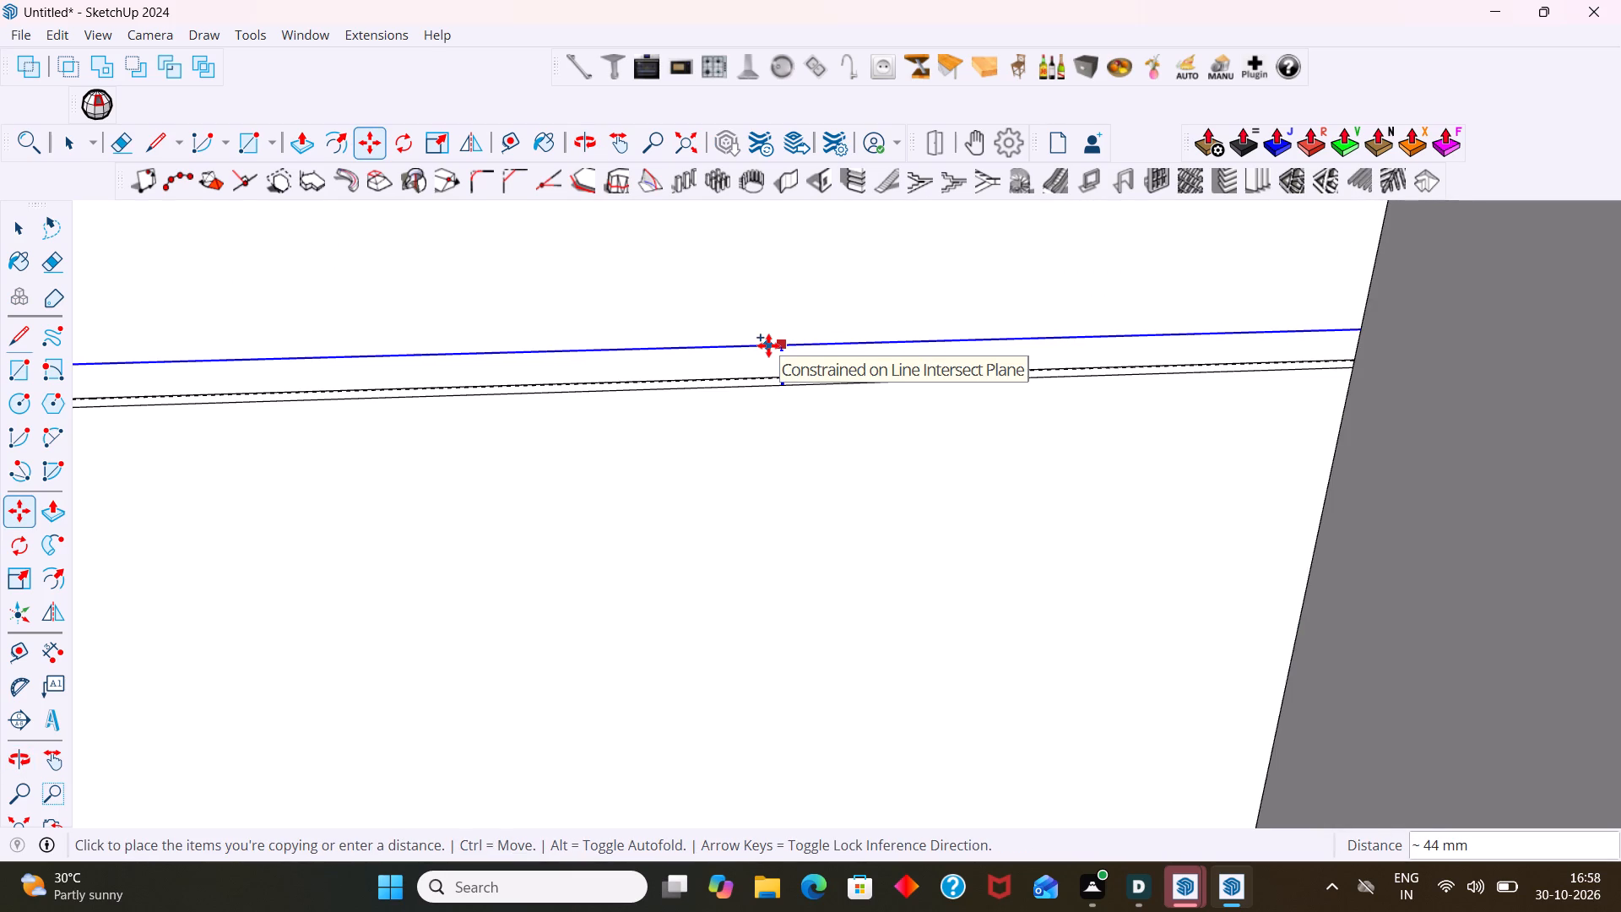
text(18)
key(Return)
key(space)
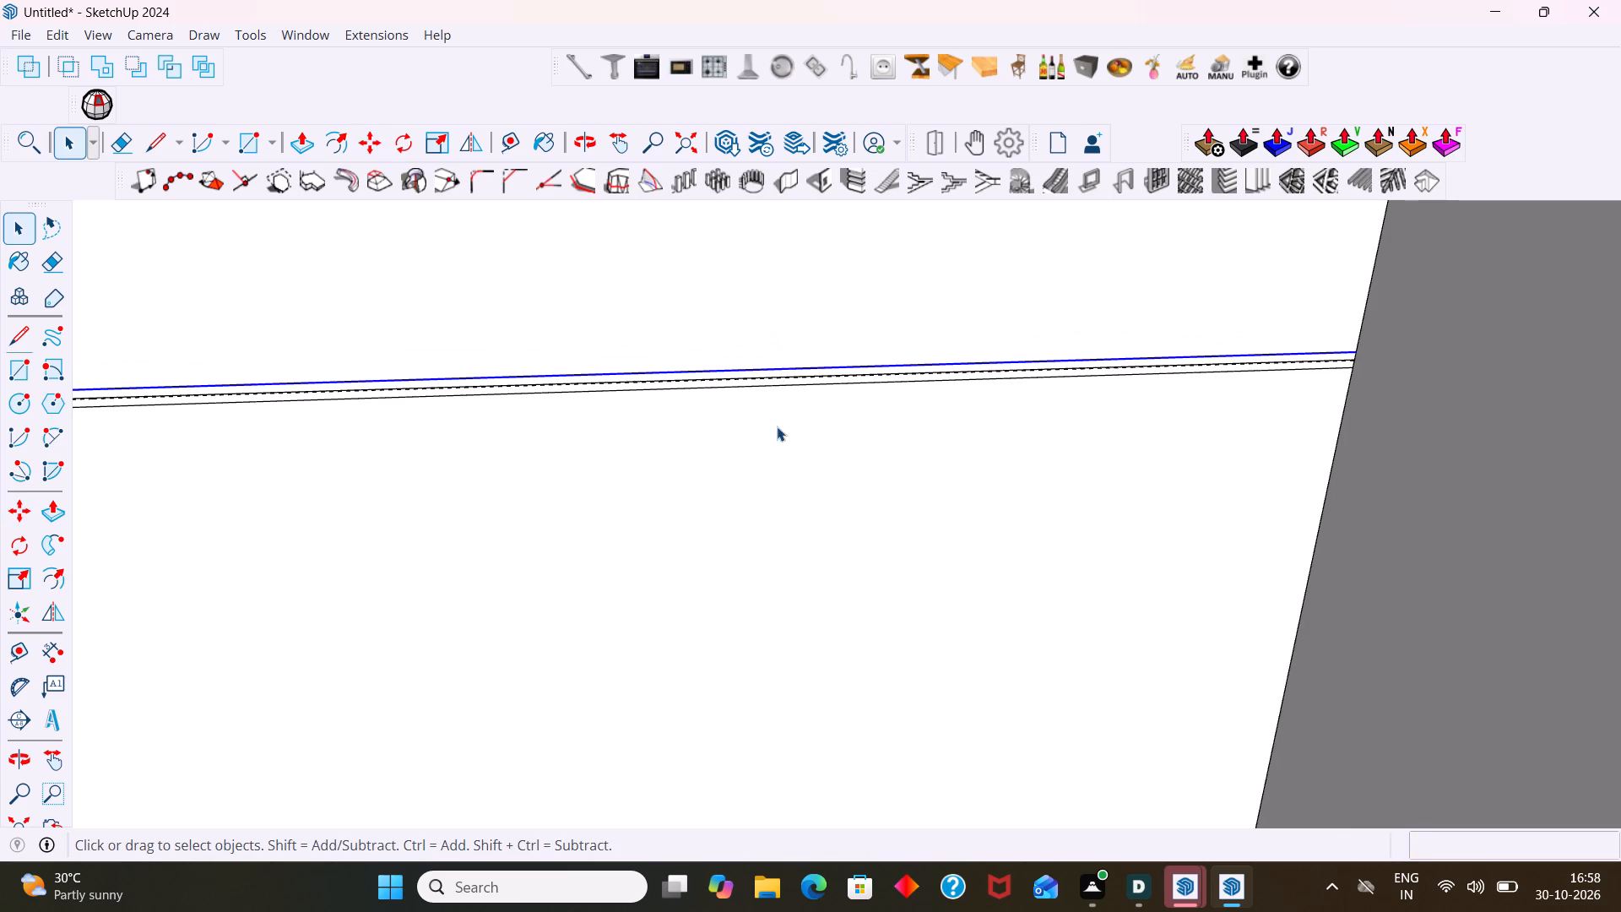
Delete the original middle line and the dashed guide between the two copied lines, and clear the selection.
scroll(777, 432, down, 5)
scroll(756, 409, up, 4)
click(760, 395)
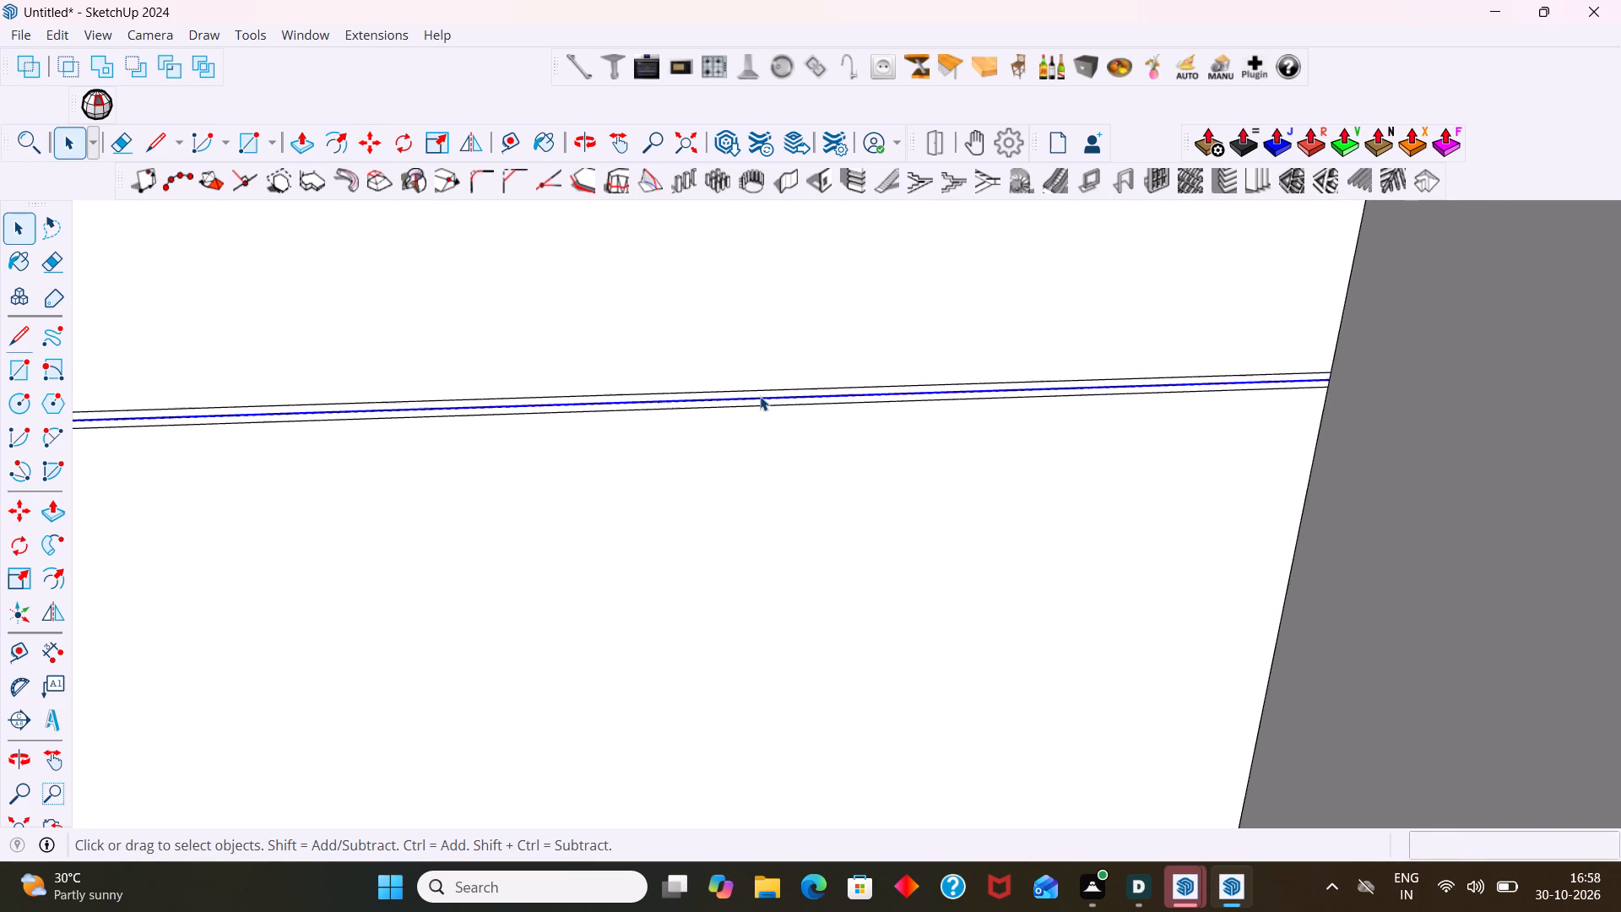
key(Delete)
scroll(762, 398, down, 6)
scroll(920, 439, down, 2)
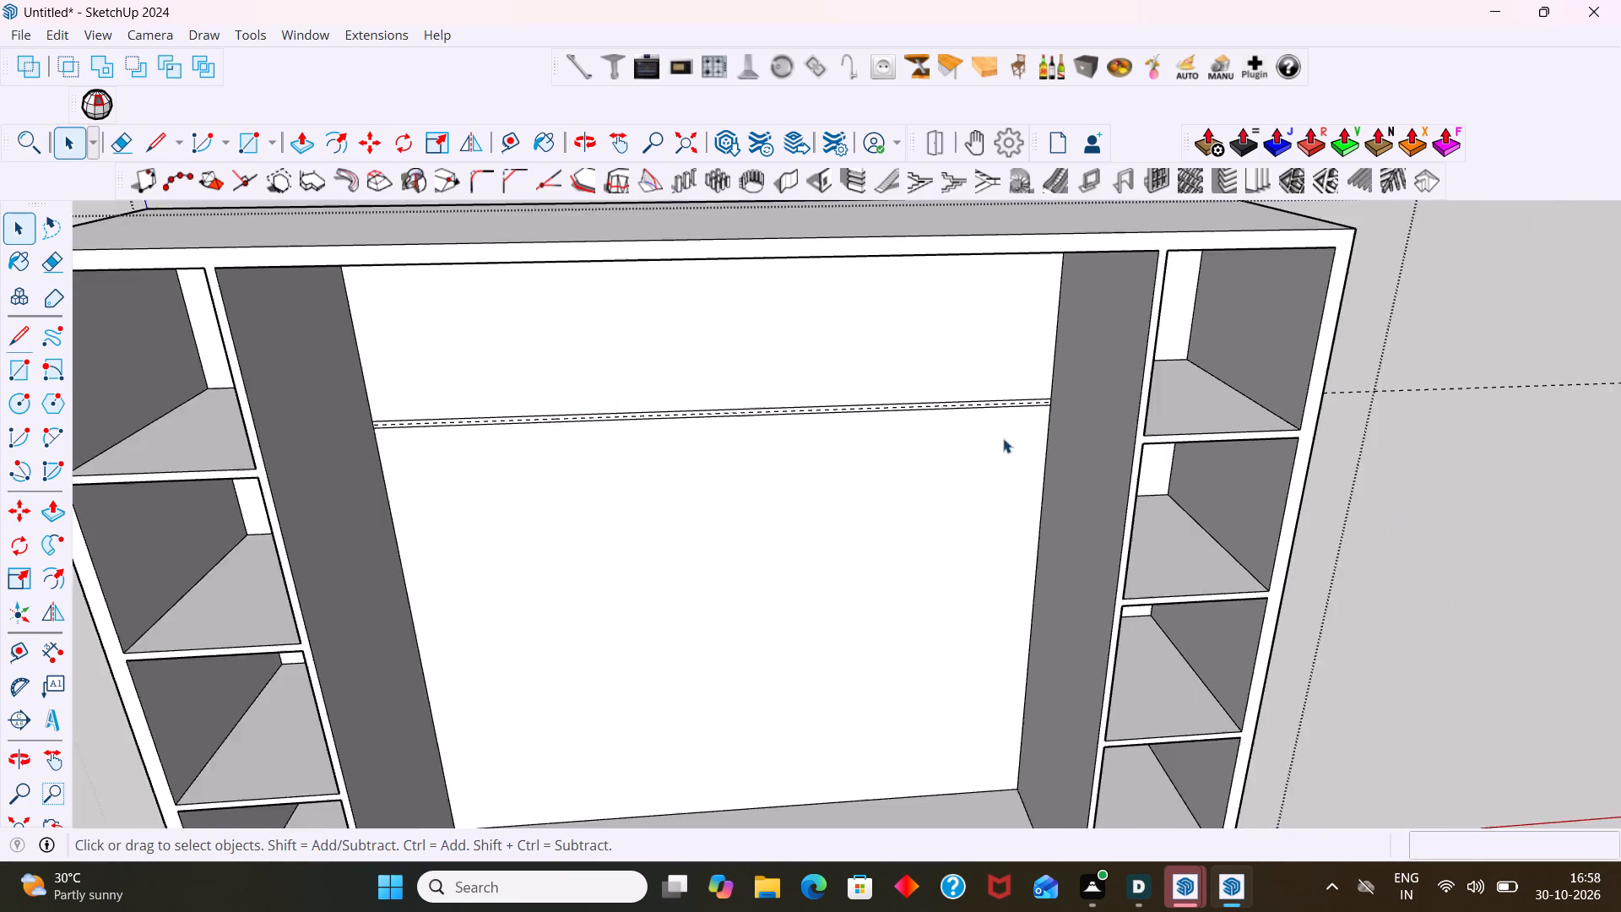
scroll(1003, 438, down, 4)
drag(1437, 411, 1401, 347)
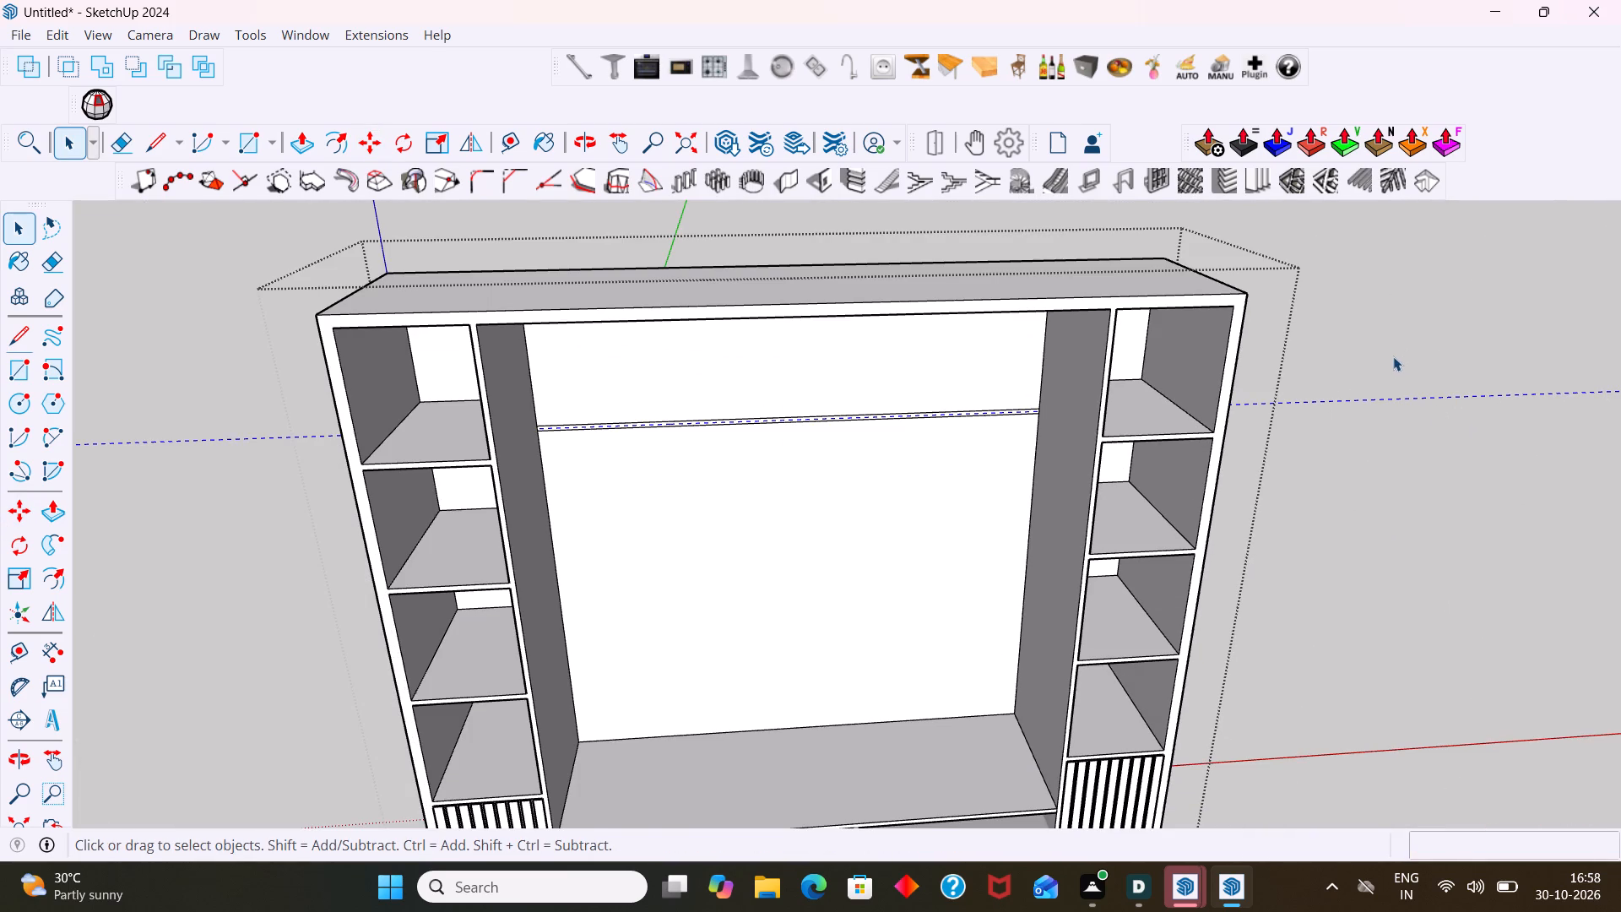
key(Delete)
scroll(1380, 362, down, 2)
click(1336, 399)
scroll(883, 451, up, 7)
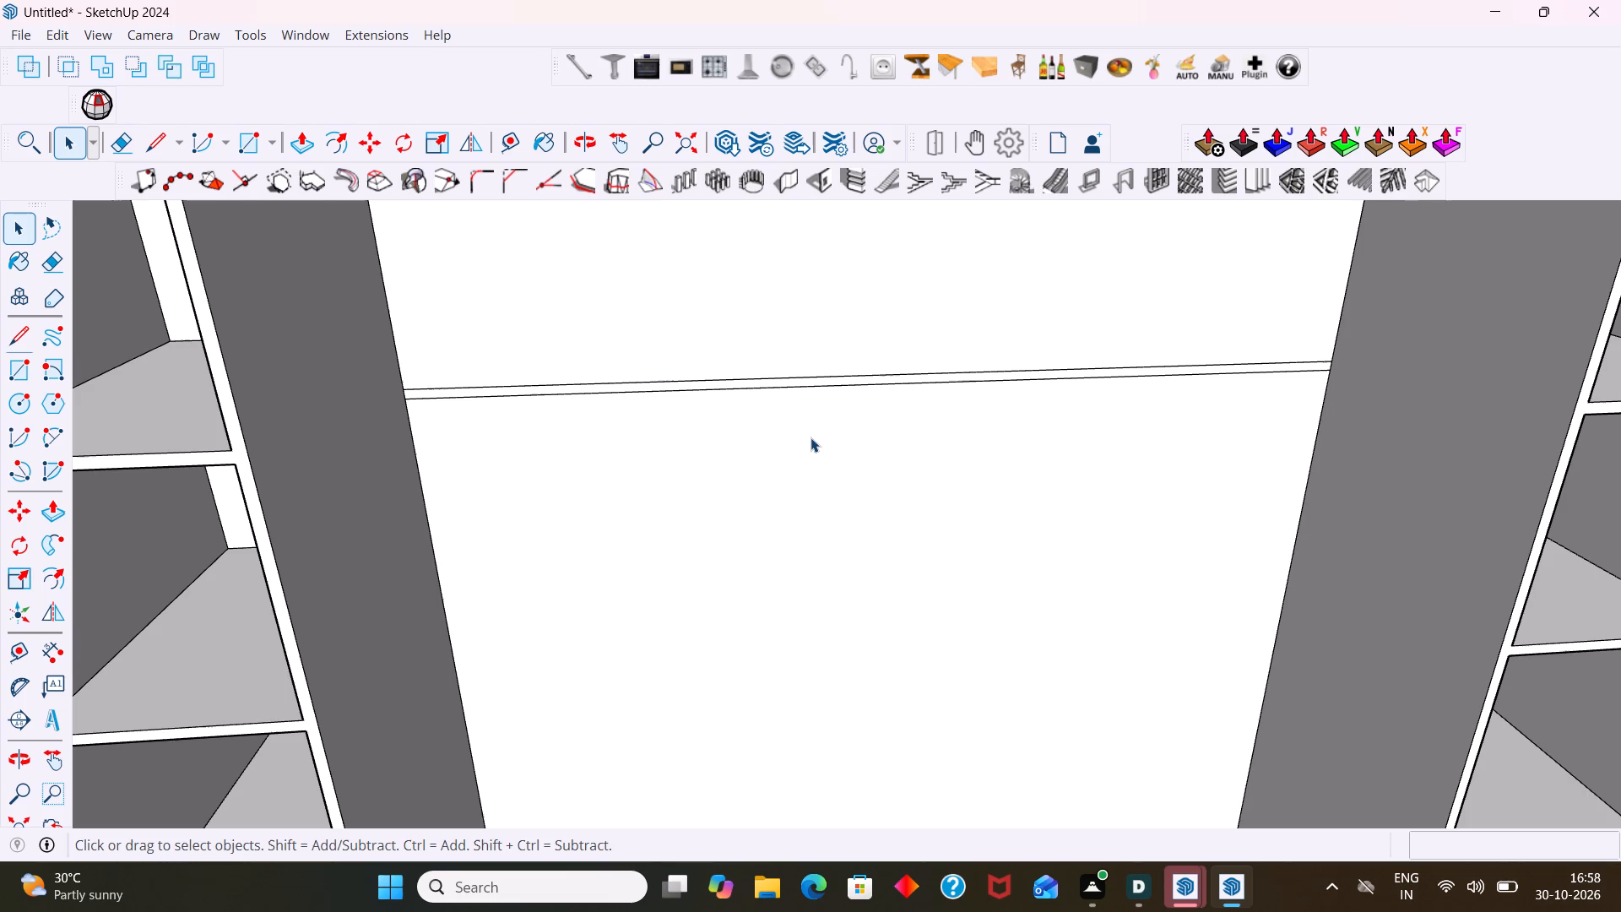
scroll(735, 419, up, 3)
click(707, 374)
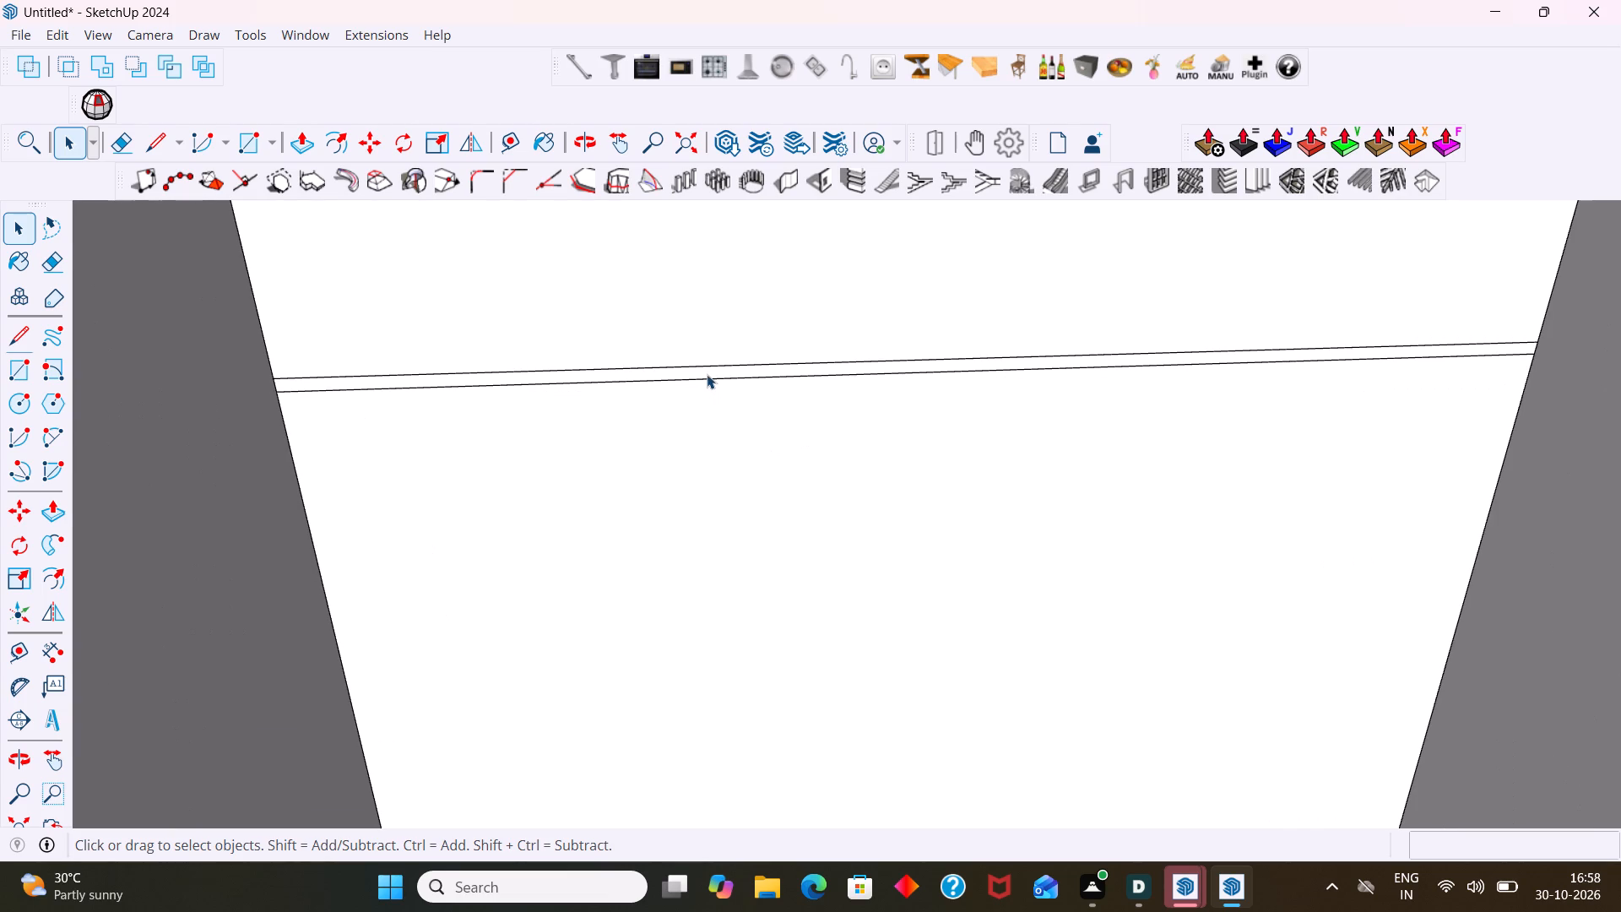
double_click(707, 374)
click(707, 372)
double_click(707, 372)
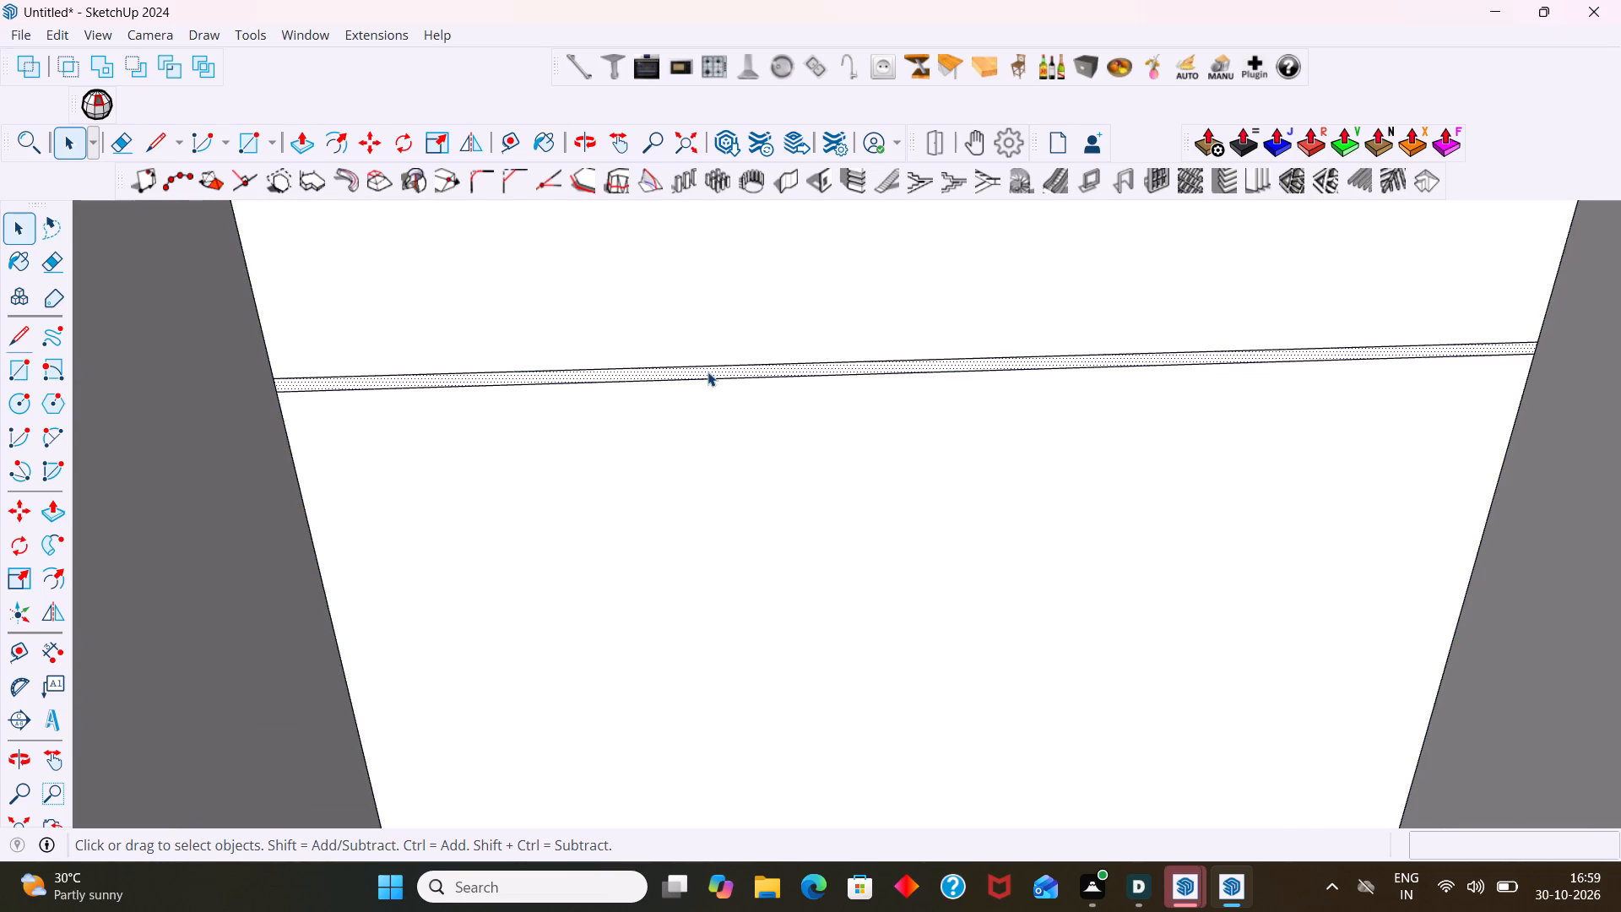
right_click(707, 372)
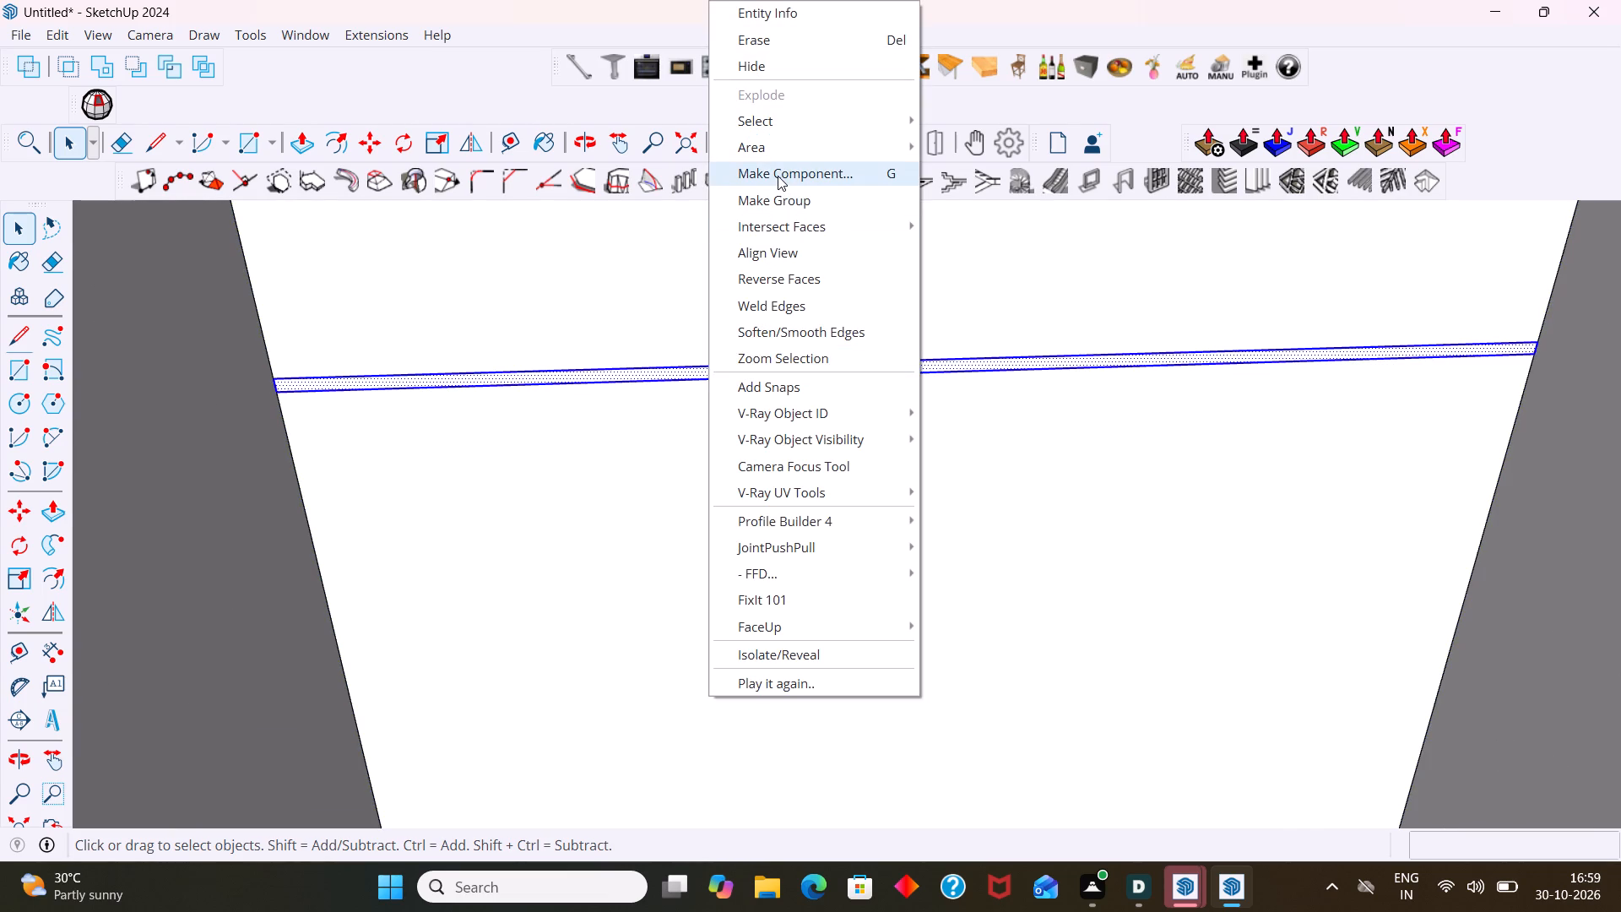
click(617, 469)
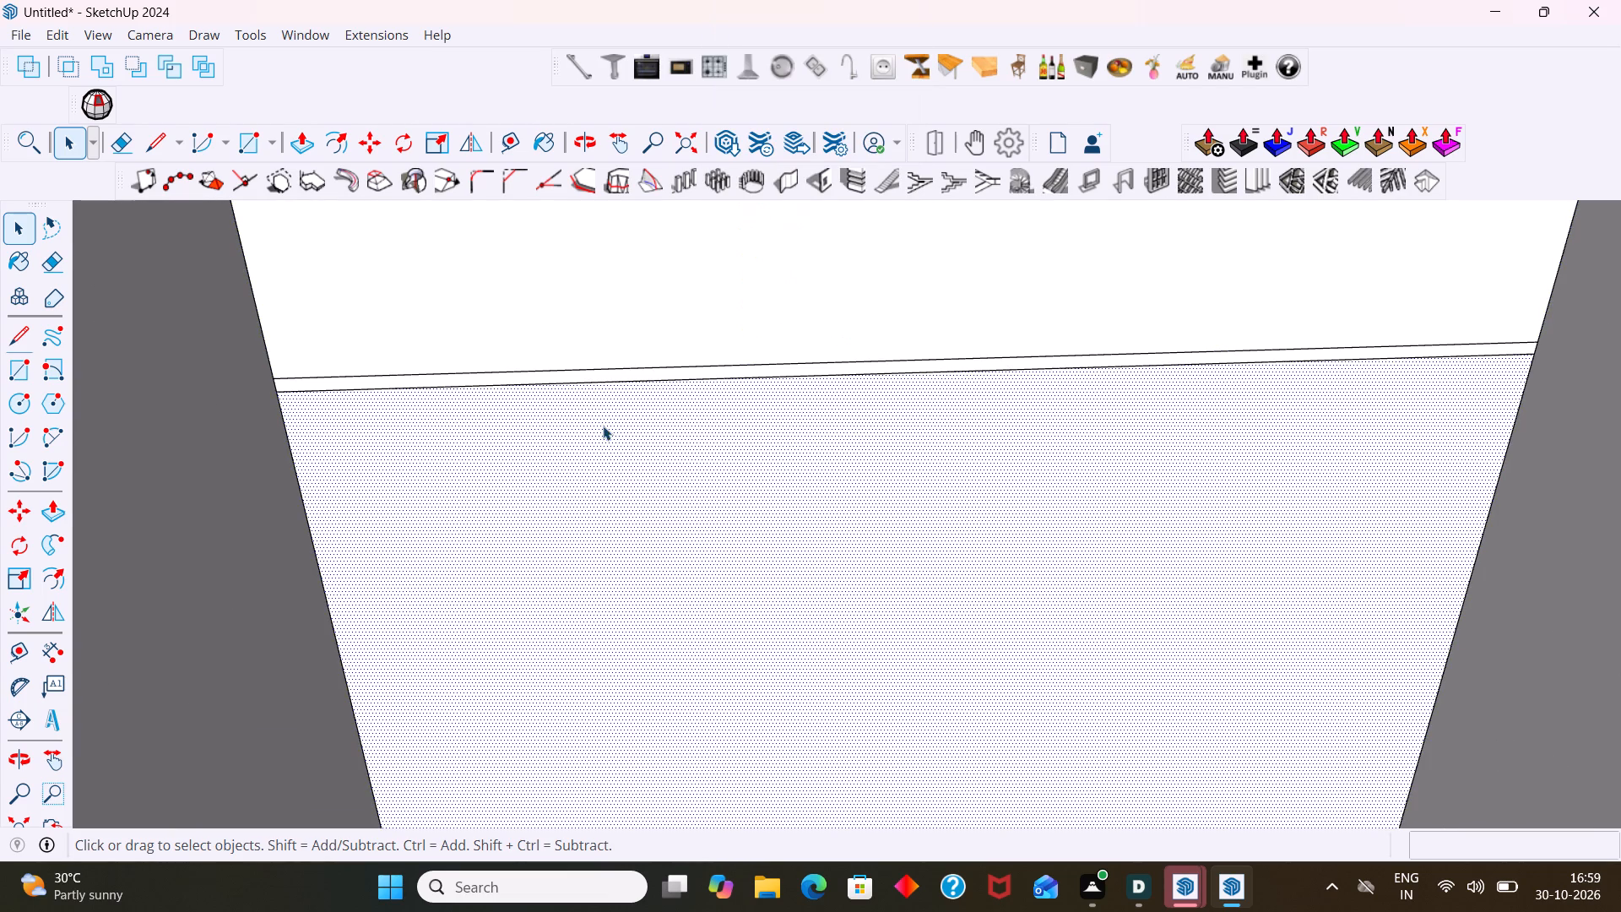
Close the strip with a vertical line about 18 mm long near its left end, and erase the strip edges beyond it.
key(l)
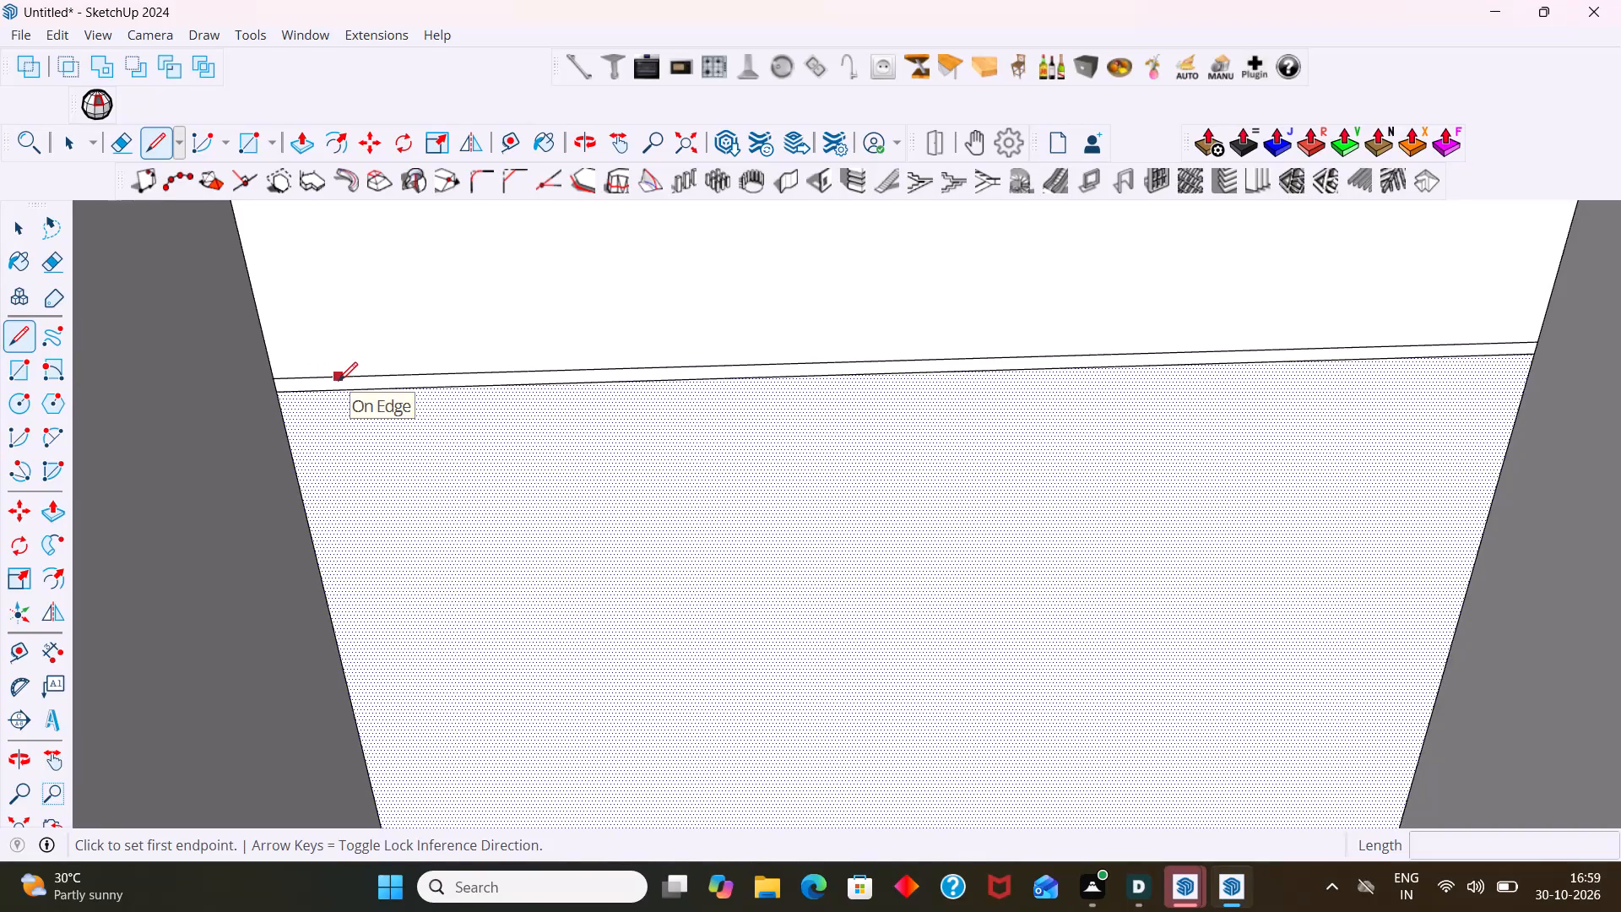
click(339, 381)
click(341, 392)
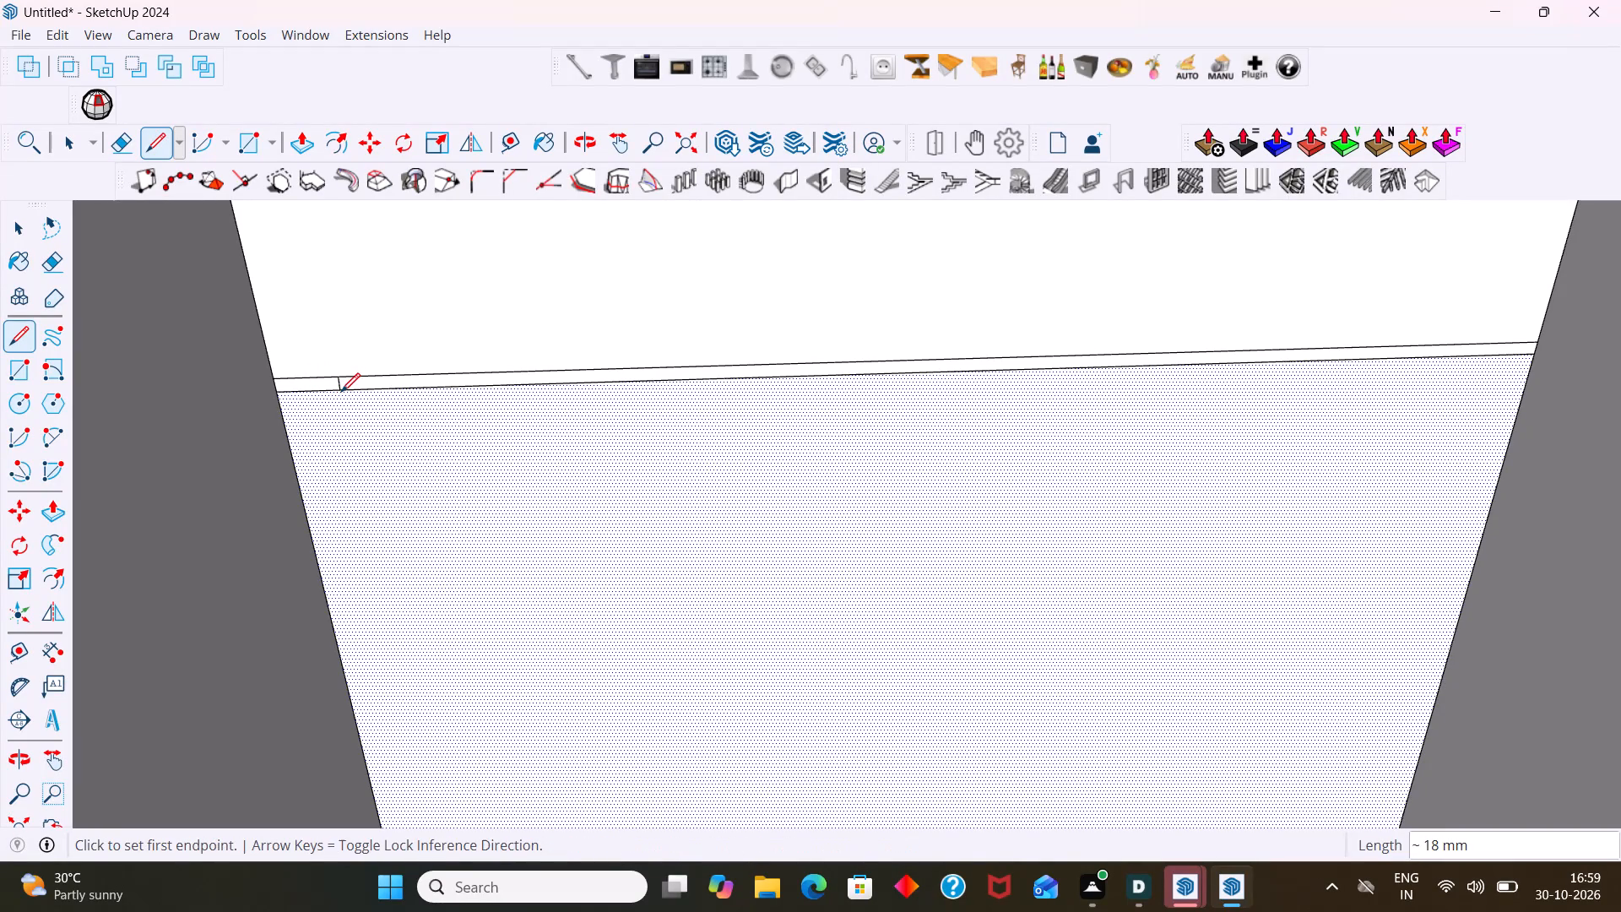
key(space)
key(e)
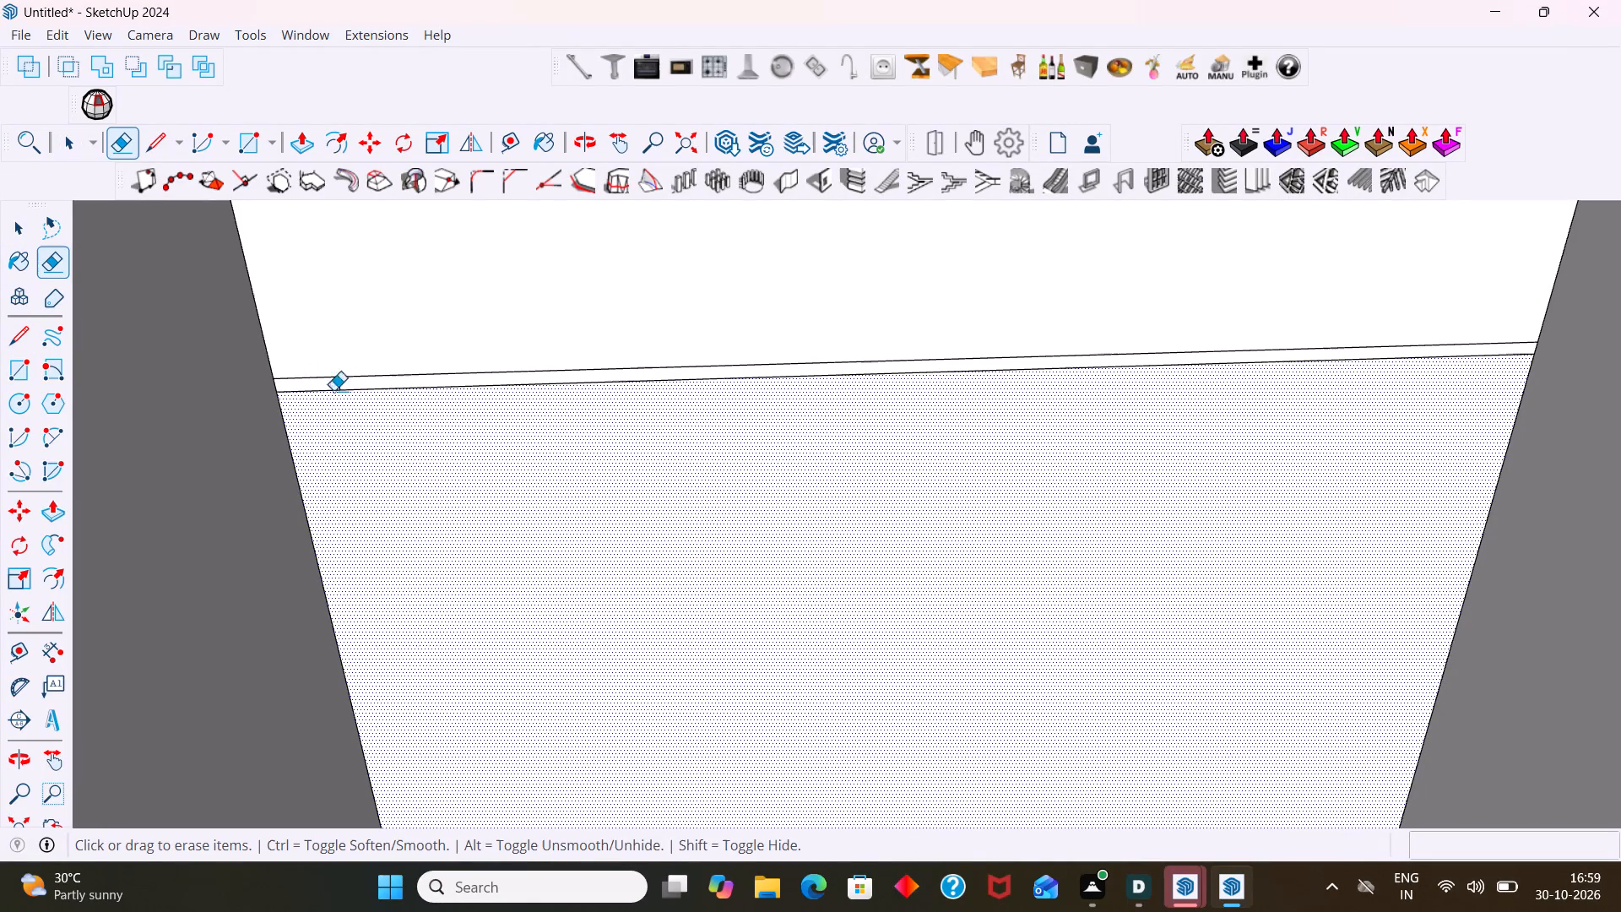
drag(324, 360, 317, 406)
scroll(350, 413, down, 7)
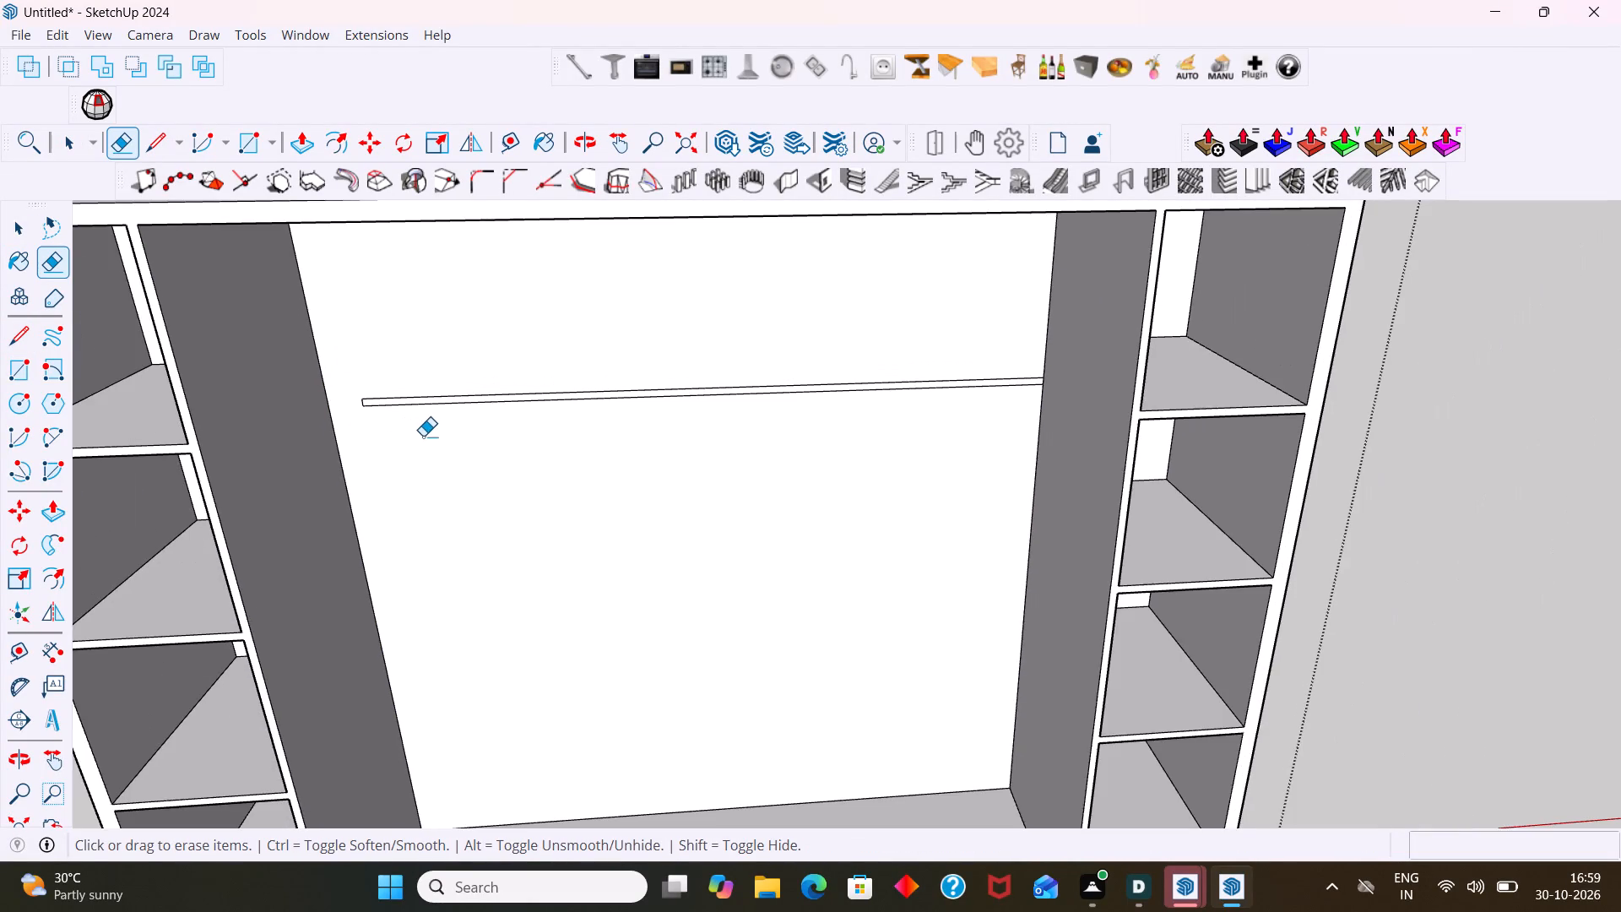
shift+middle_drag(423, 436, 219, 394)
scroll(328, 385, down, 3)
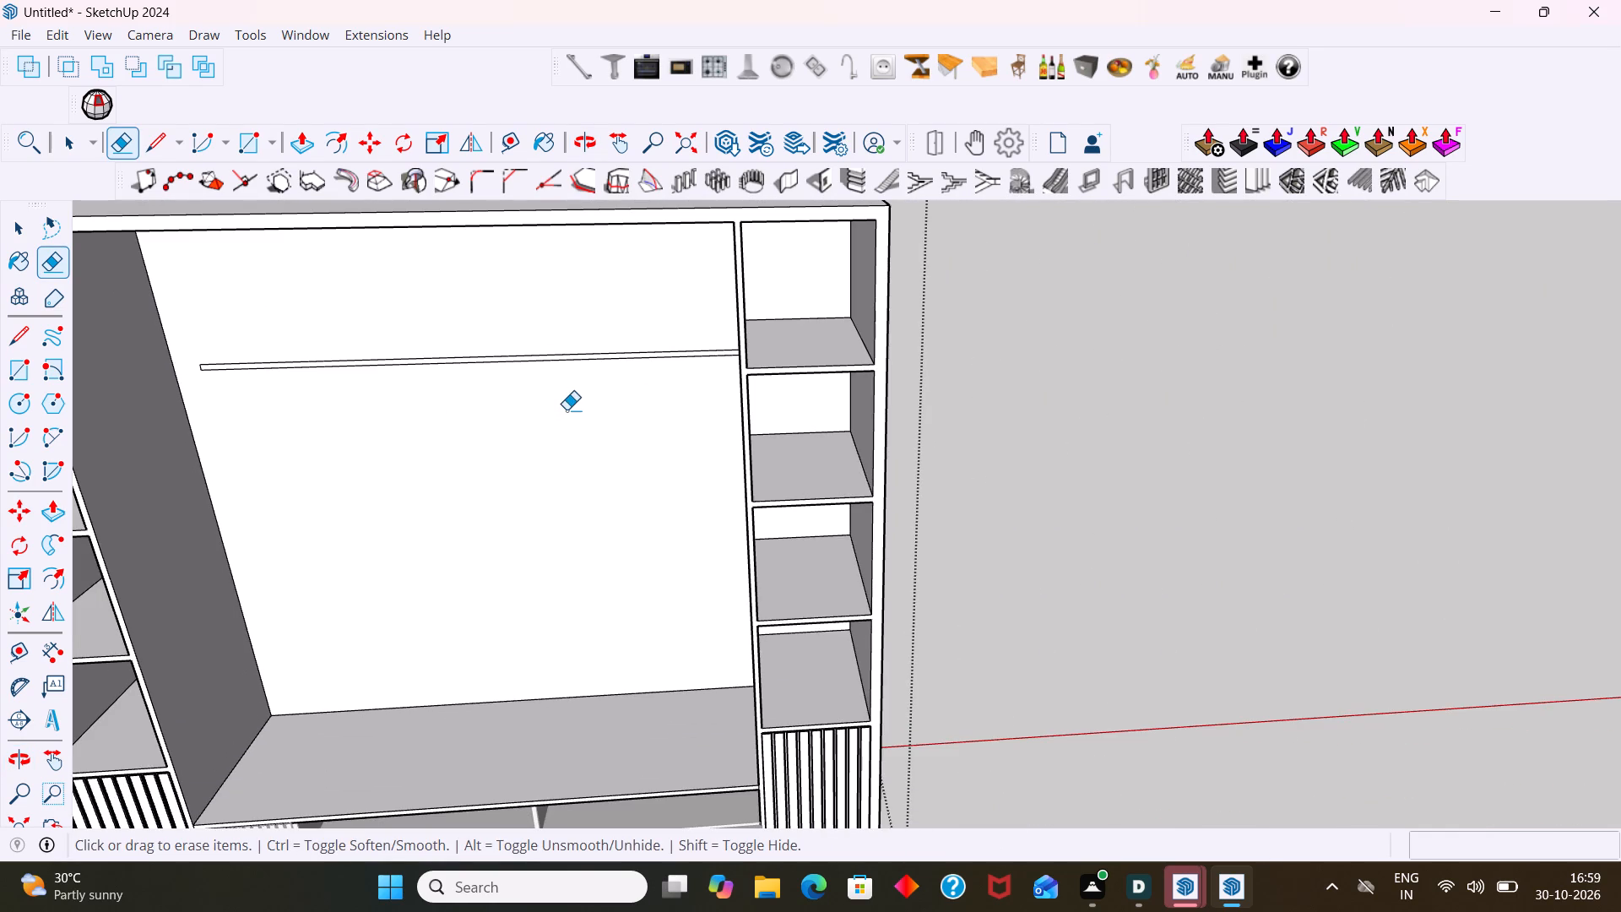
key(space)
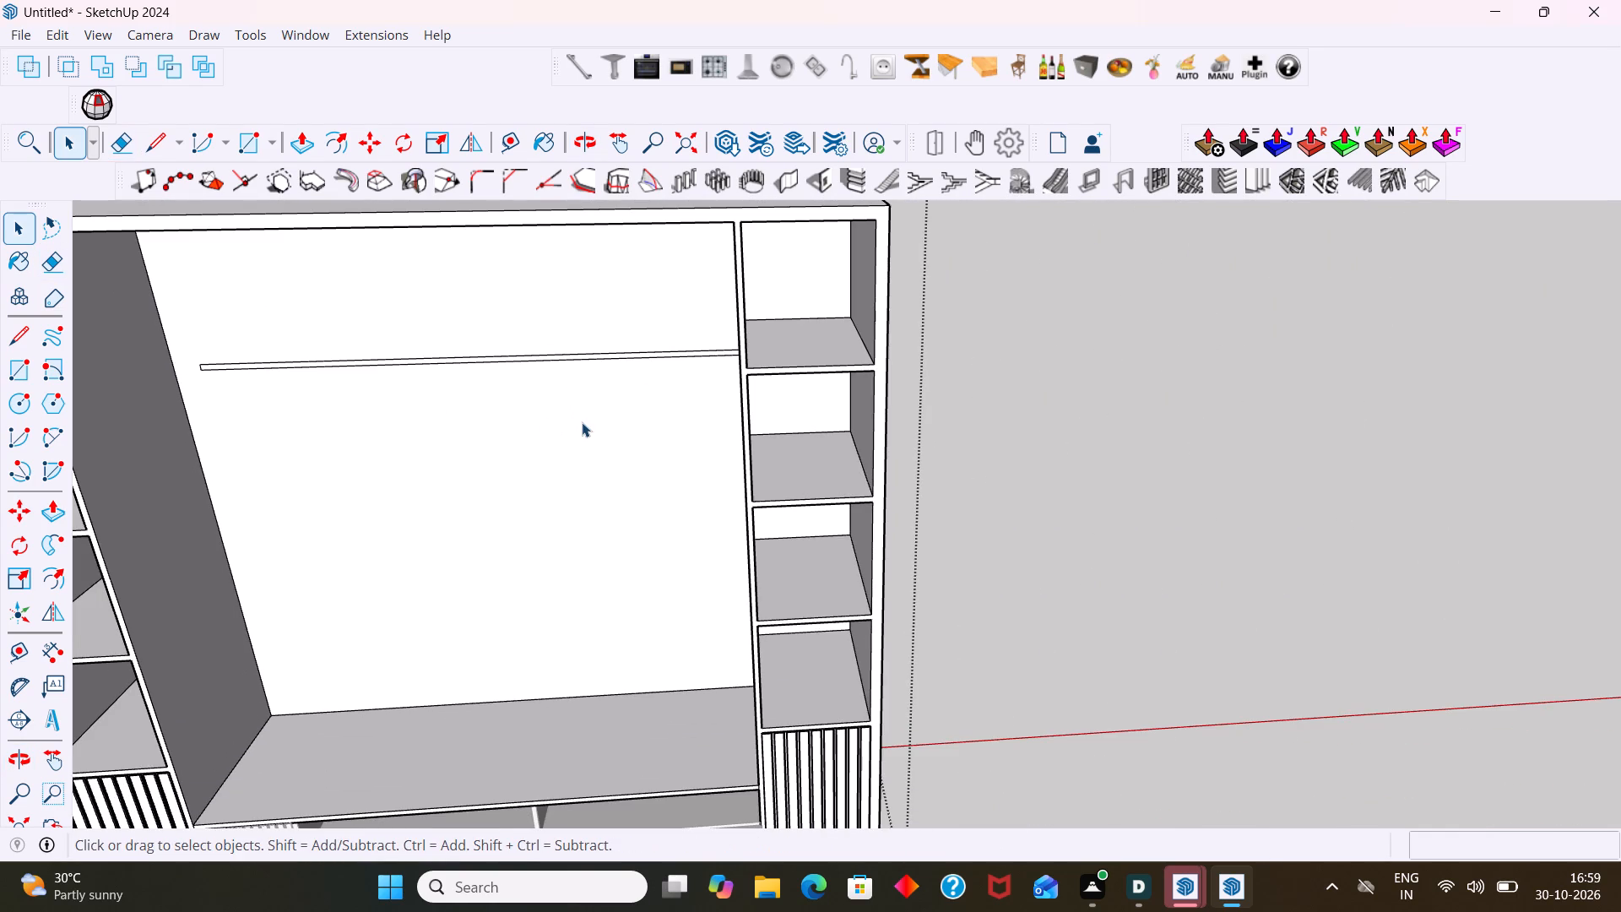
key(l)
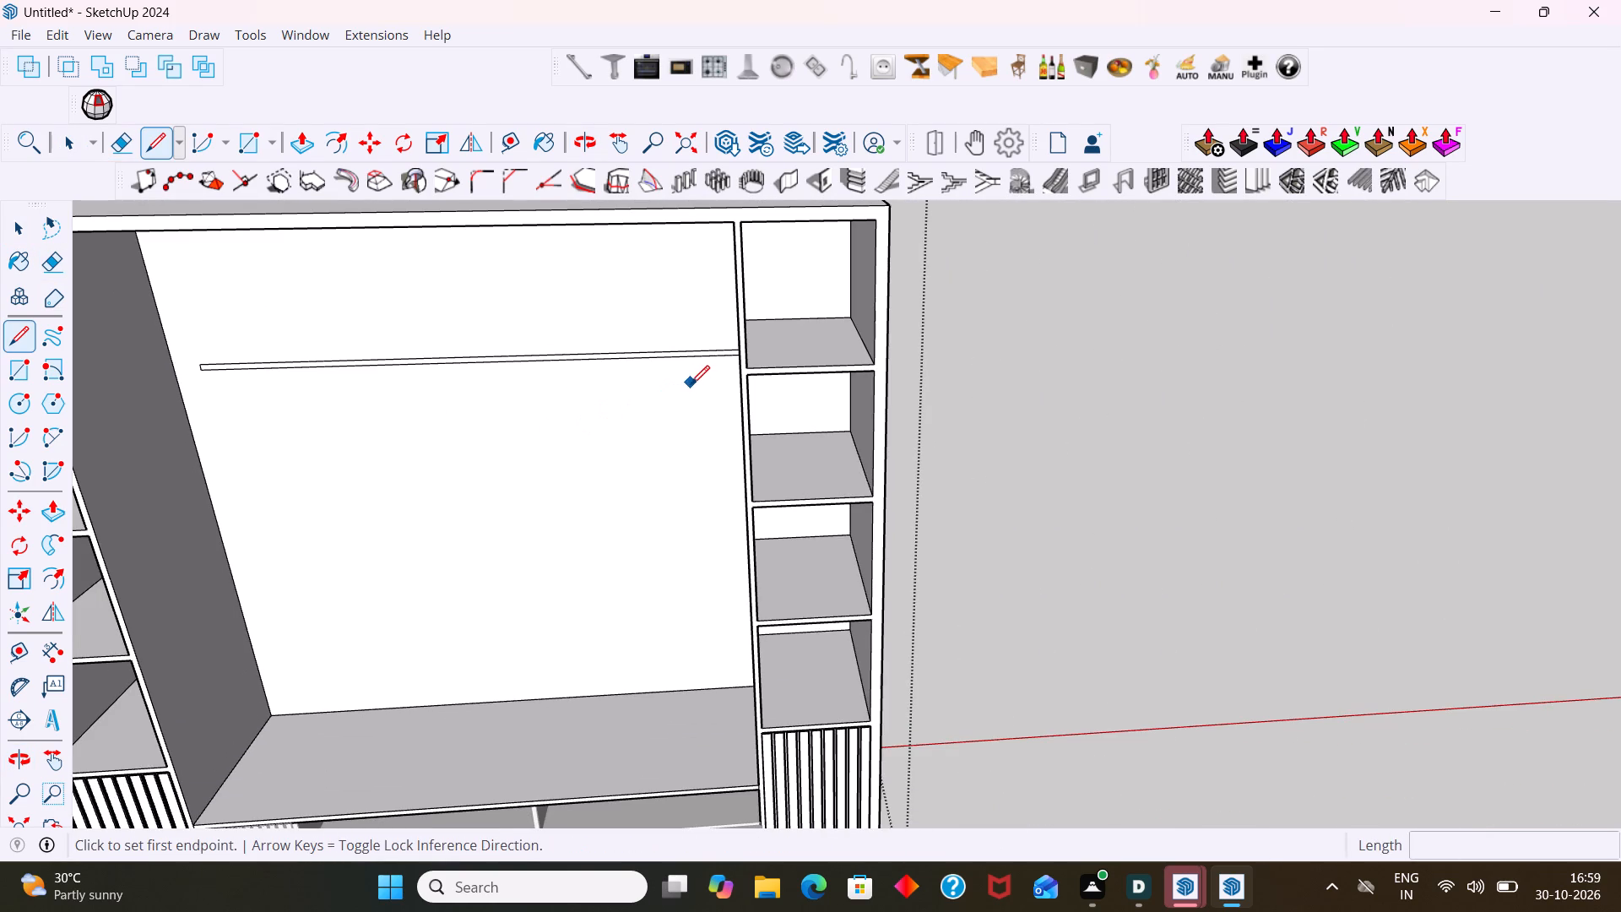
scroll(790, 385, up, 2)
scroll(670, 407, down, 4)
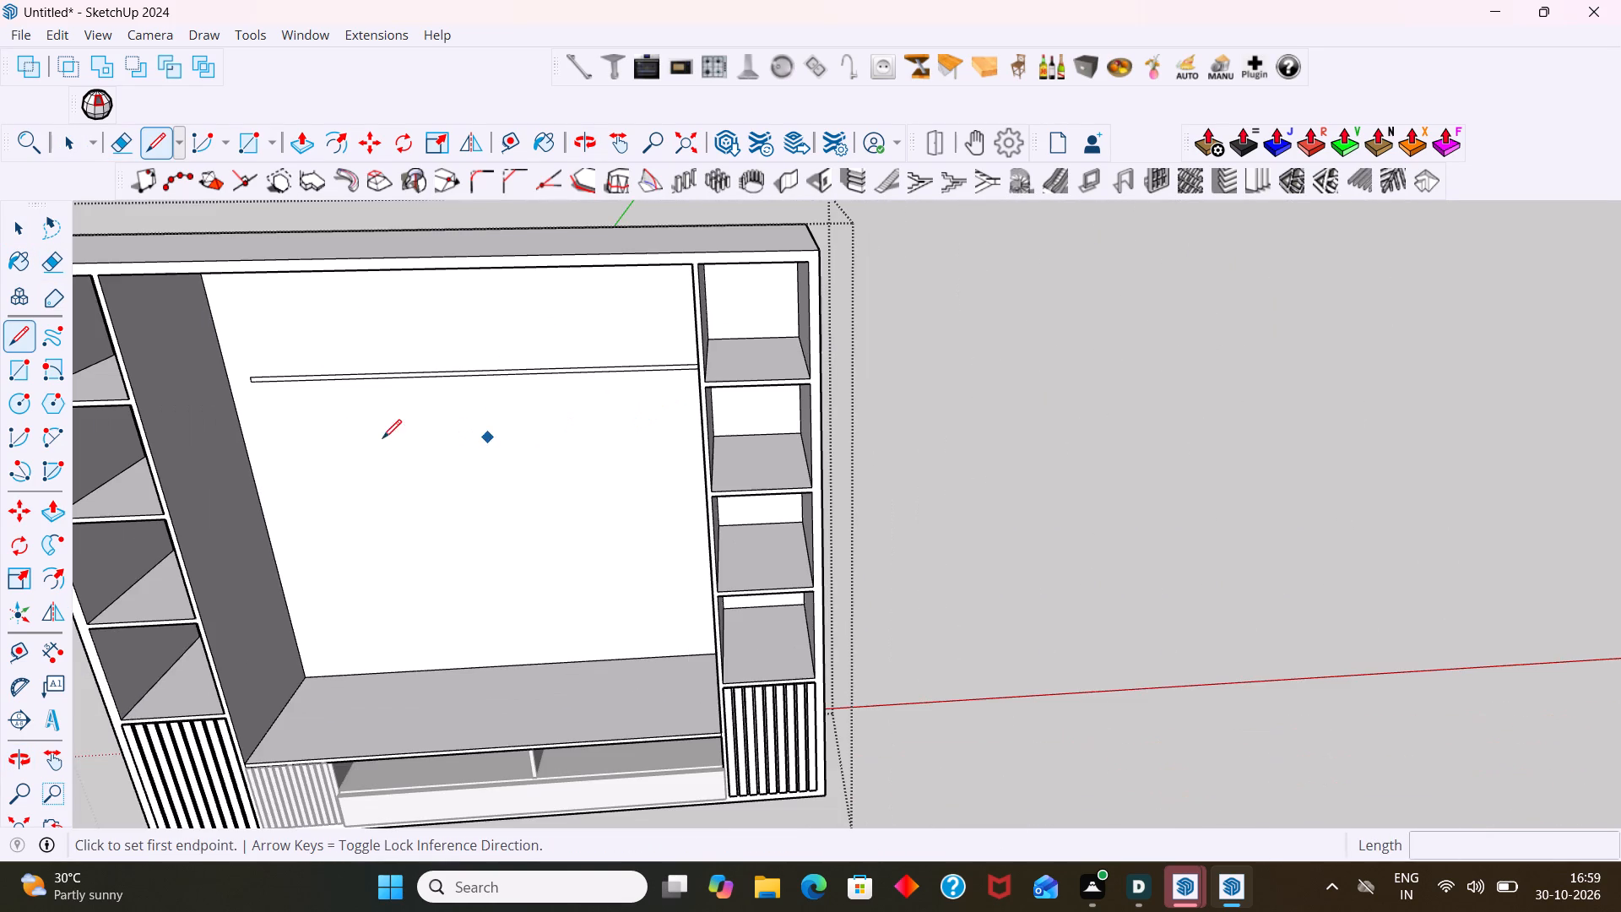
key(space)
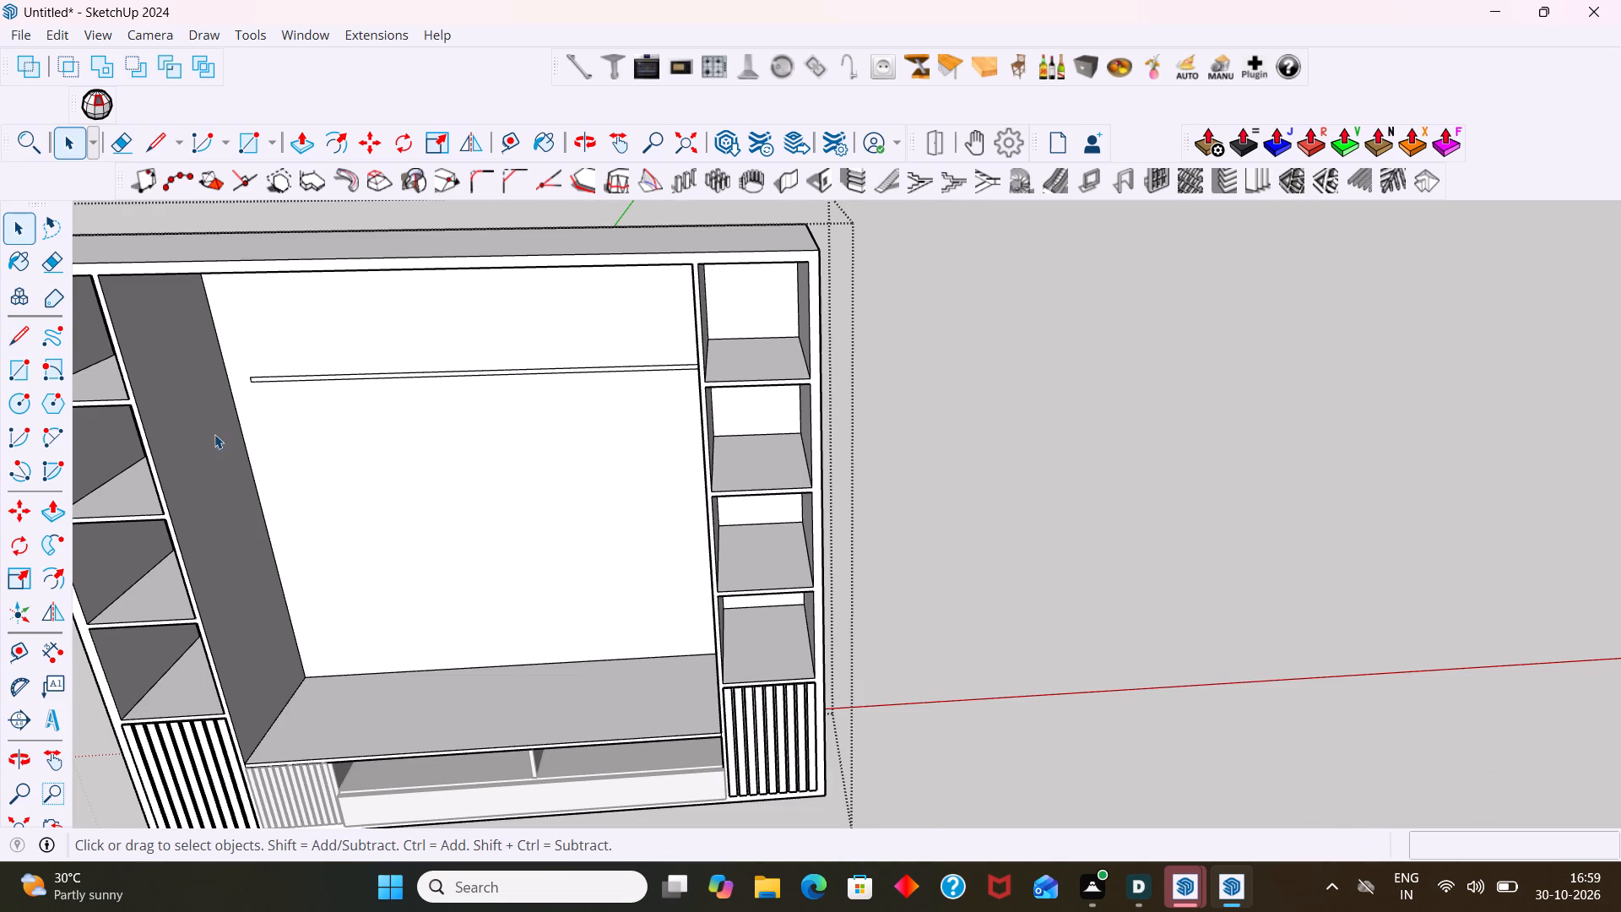
Measure the horizontal gap between the strip's left end and the back panel's left edge.
scroll(234, 410, up, 2)
key(t)
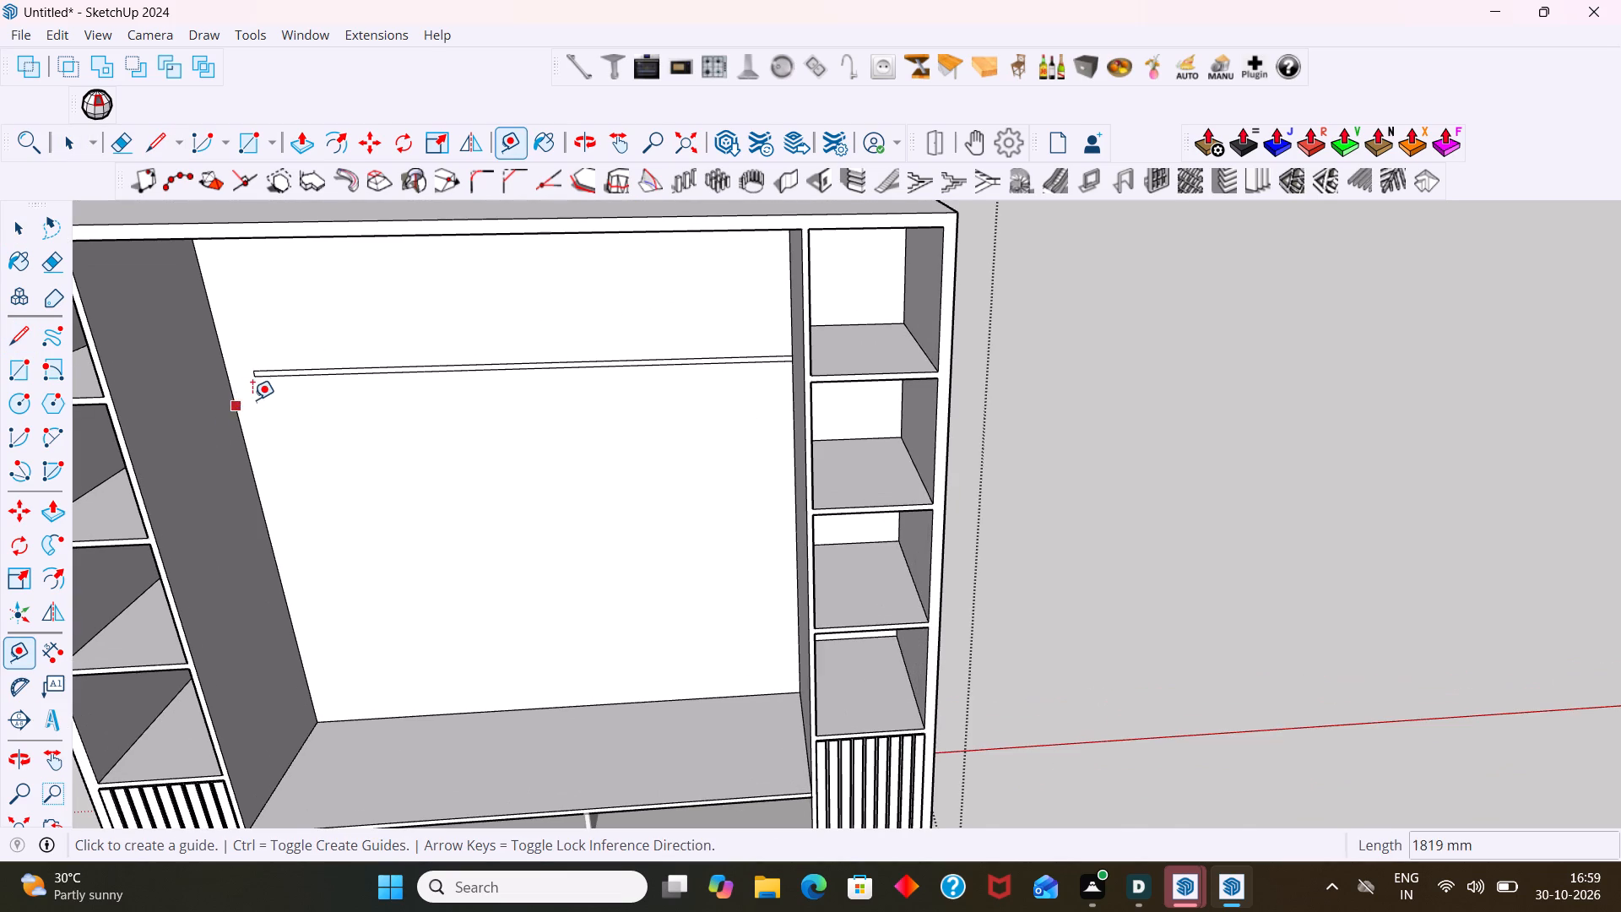
scroll(259, 384, up, 14)
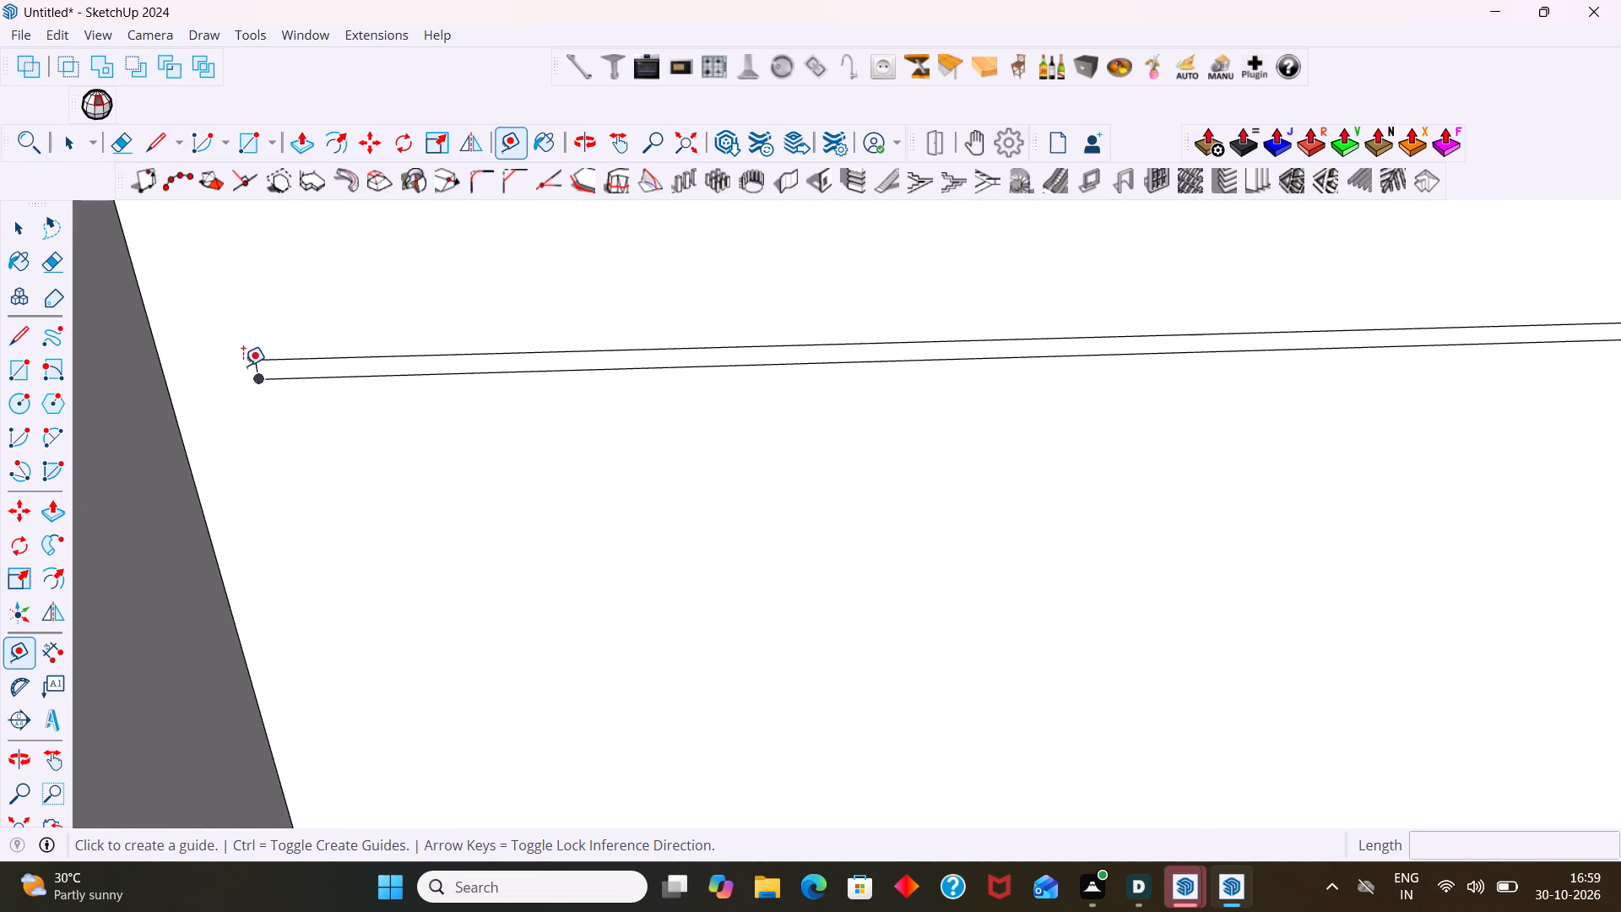
click(256, 382)
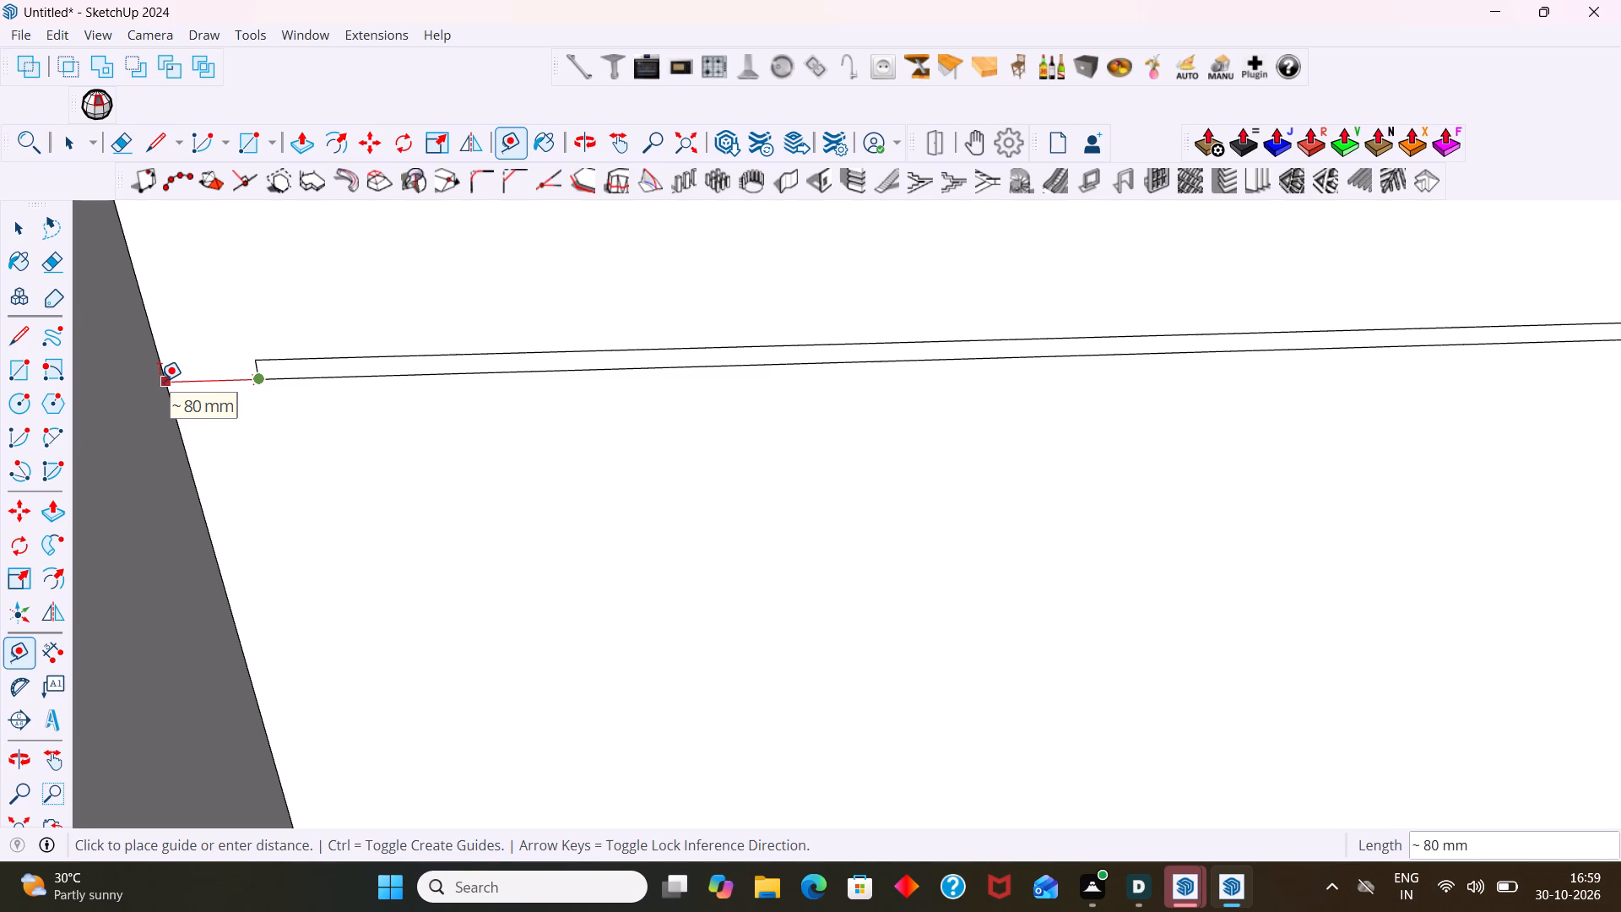
key(space)
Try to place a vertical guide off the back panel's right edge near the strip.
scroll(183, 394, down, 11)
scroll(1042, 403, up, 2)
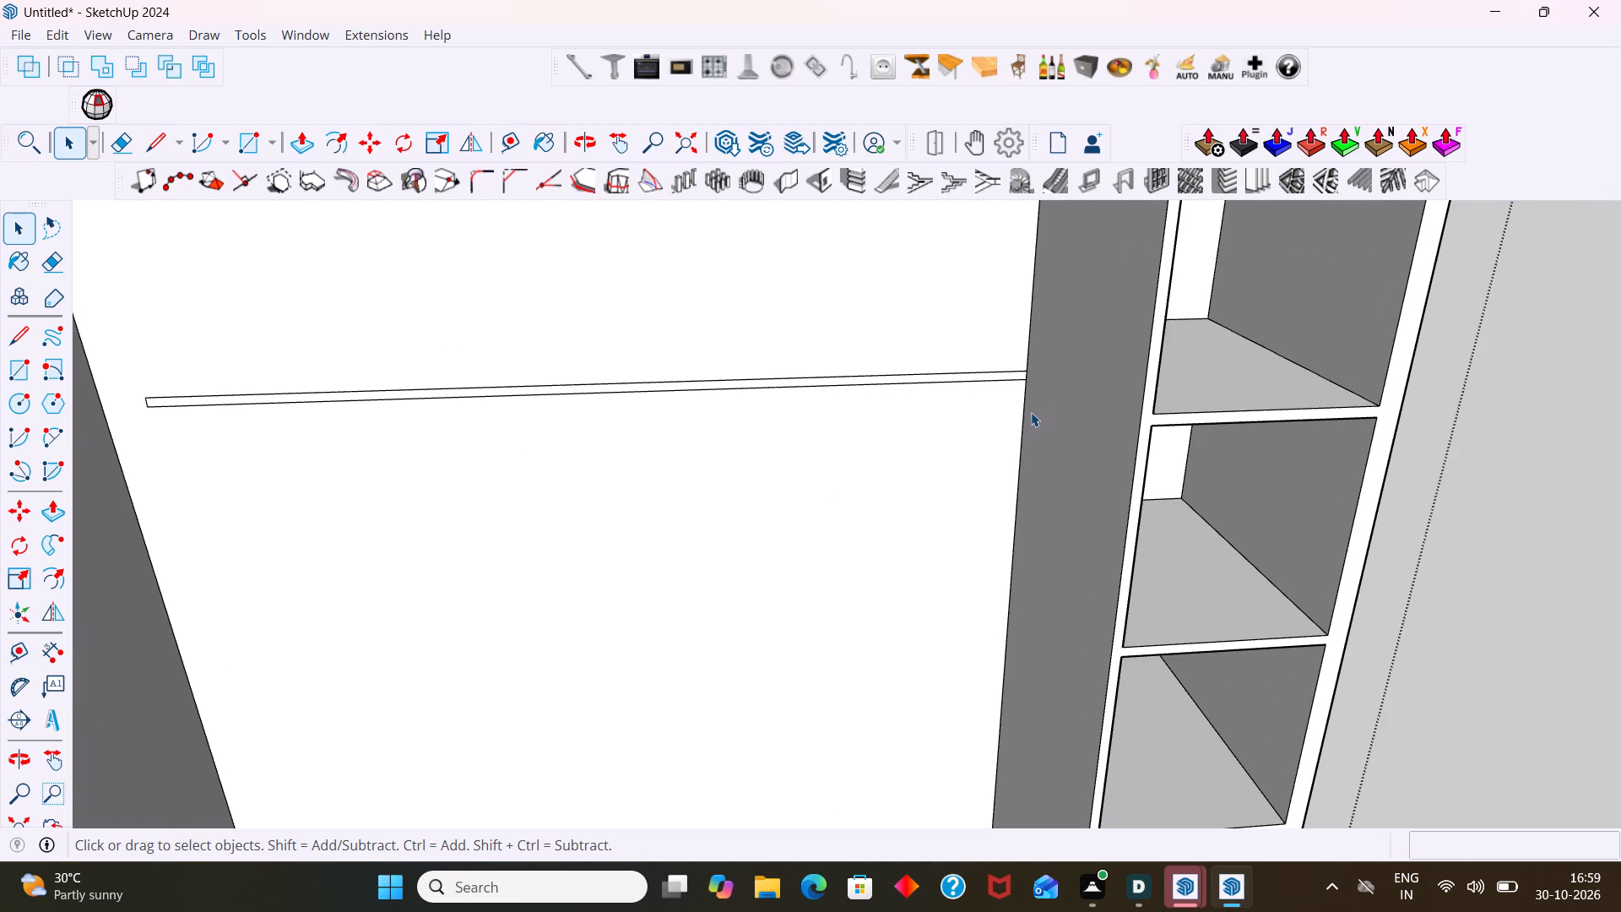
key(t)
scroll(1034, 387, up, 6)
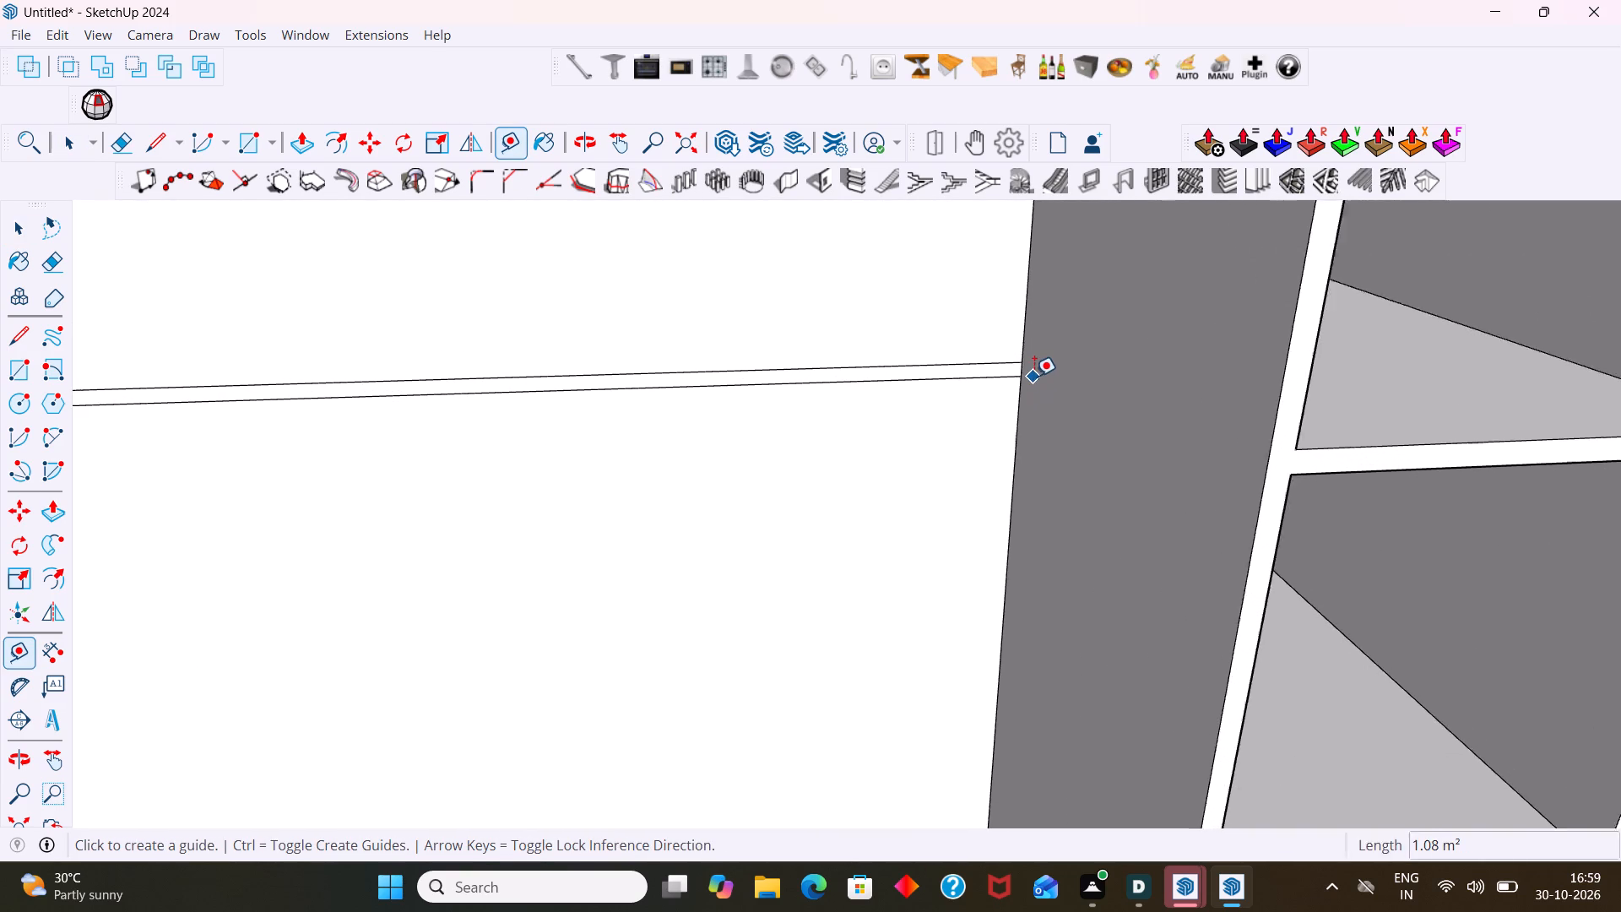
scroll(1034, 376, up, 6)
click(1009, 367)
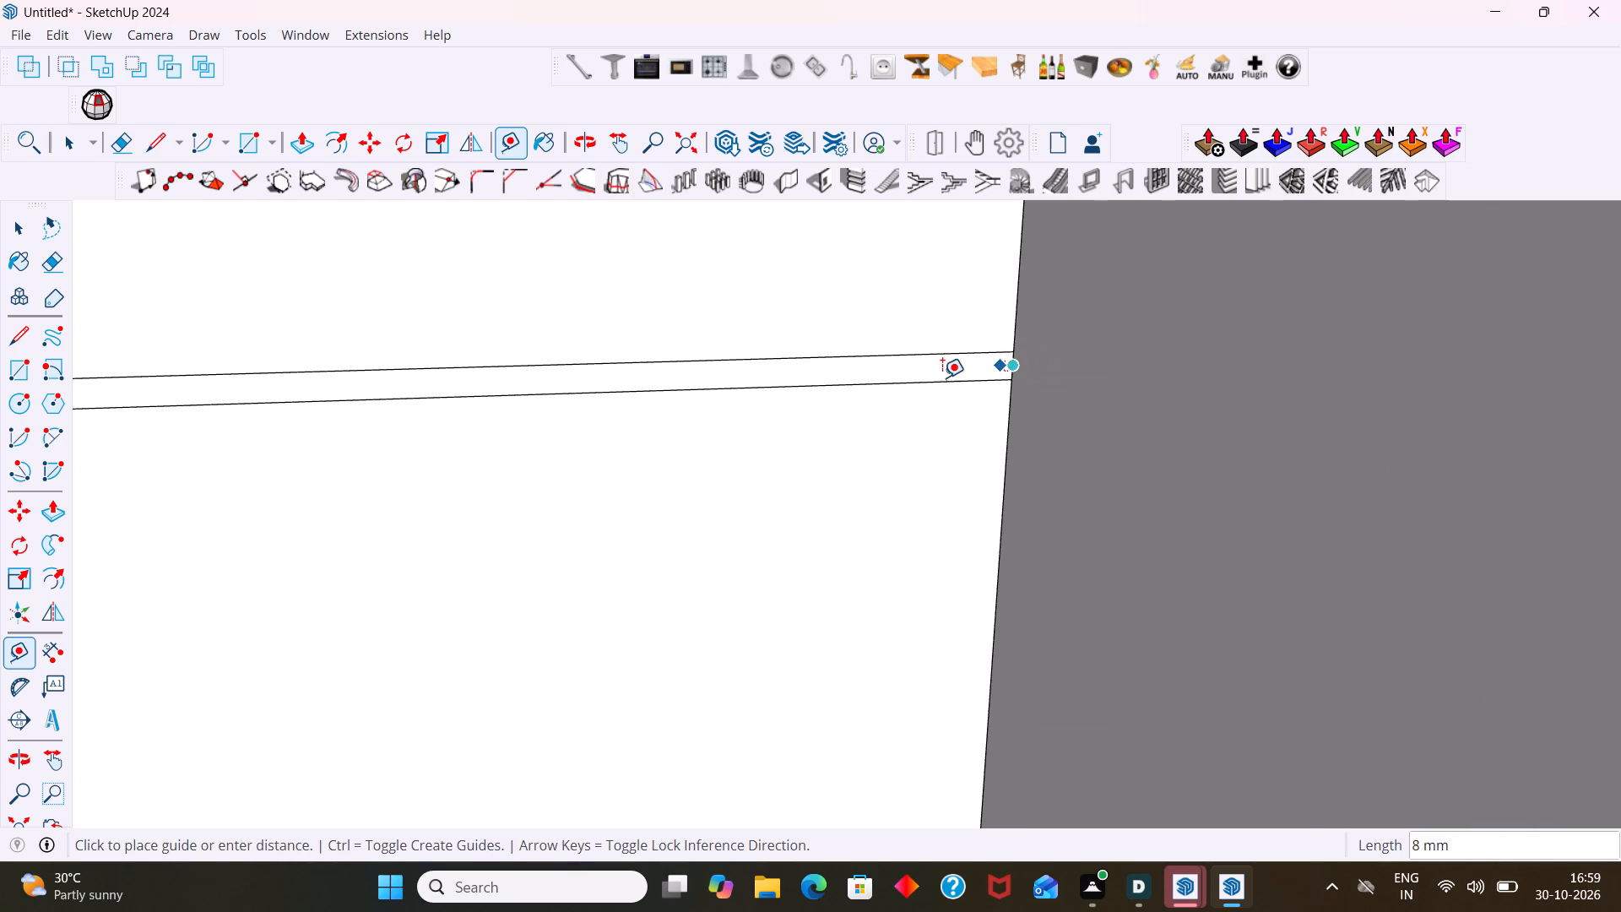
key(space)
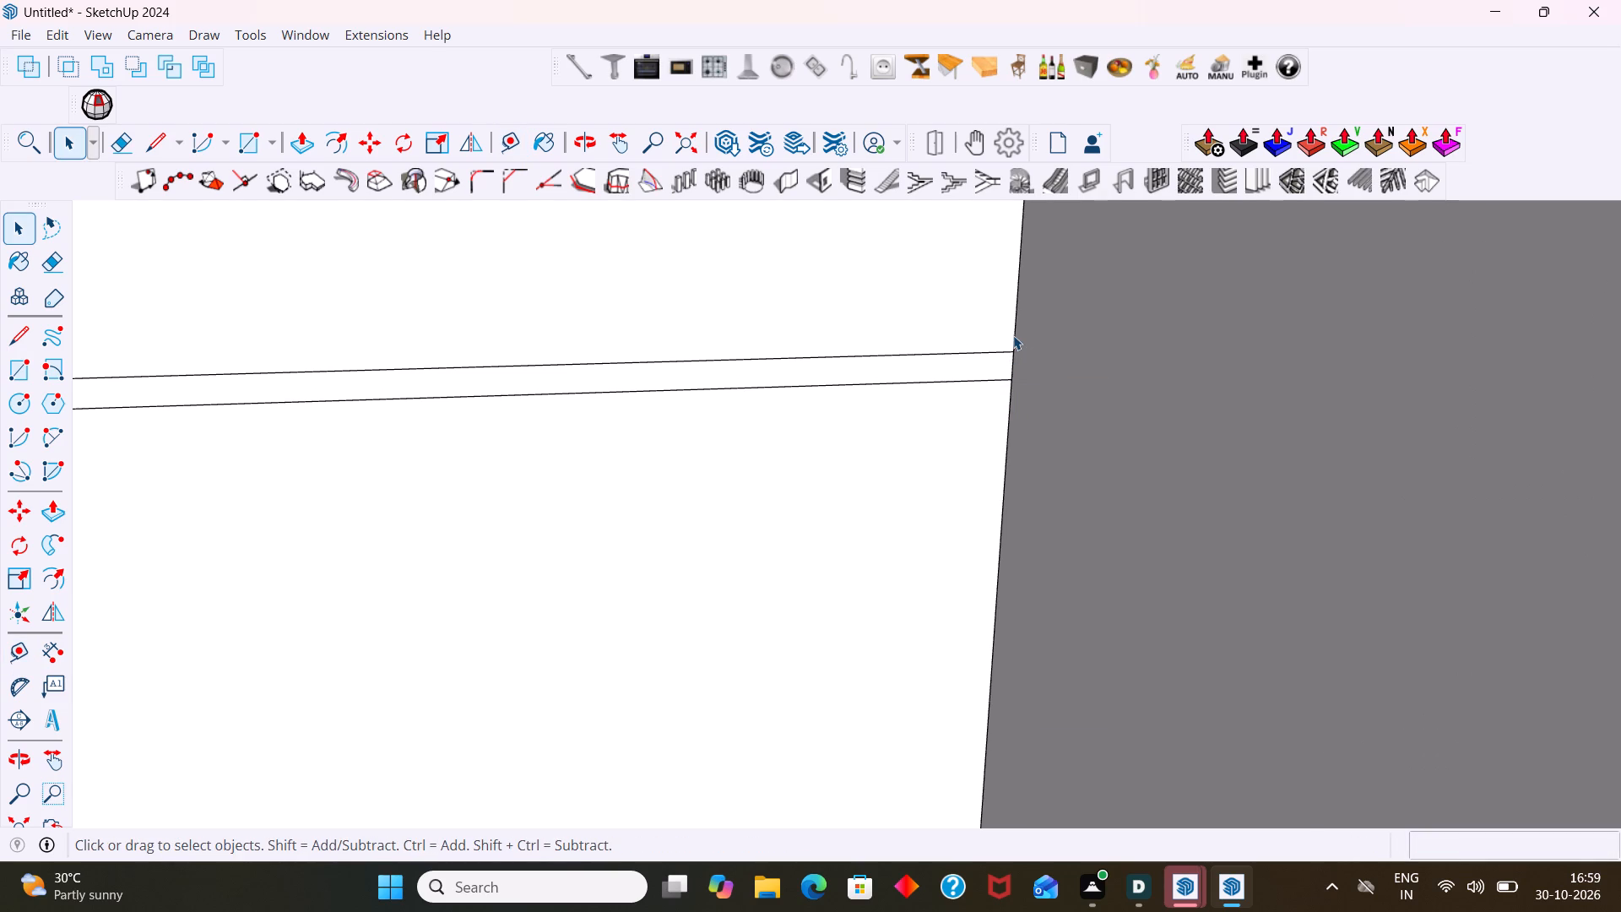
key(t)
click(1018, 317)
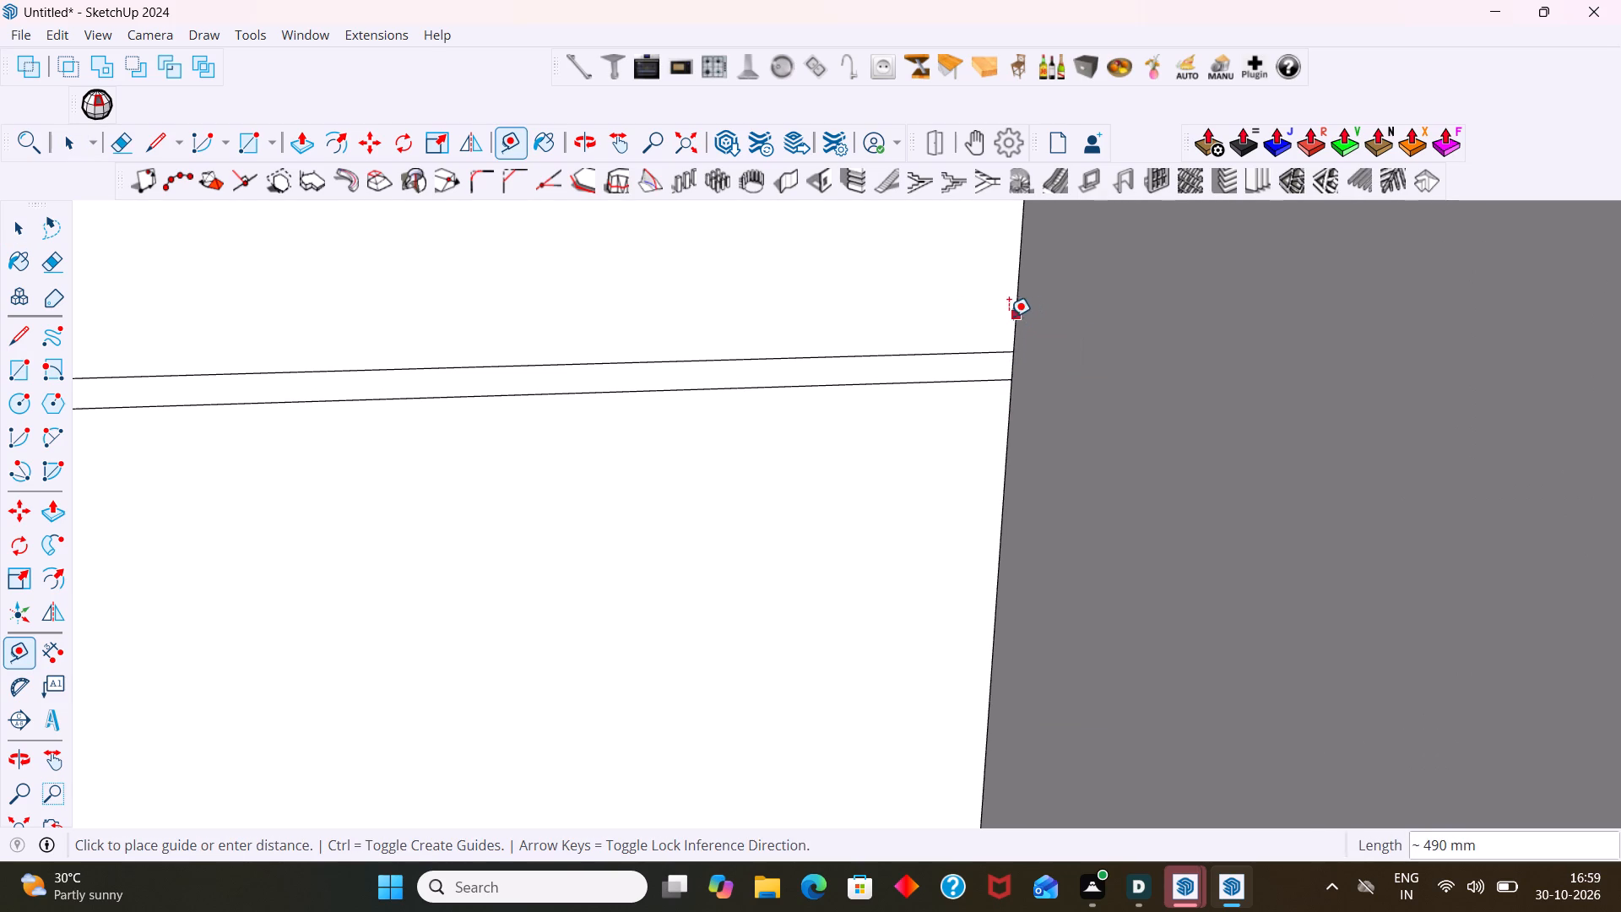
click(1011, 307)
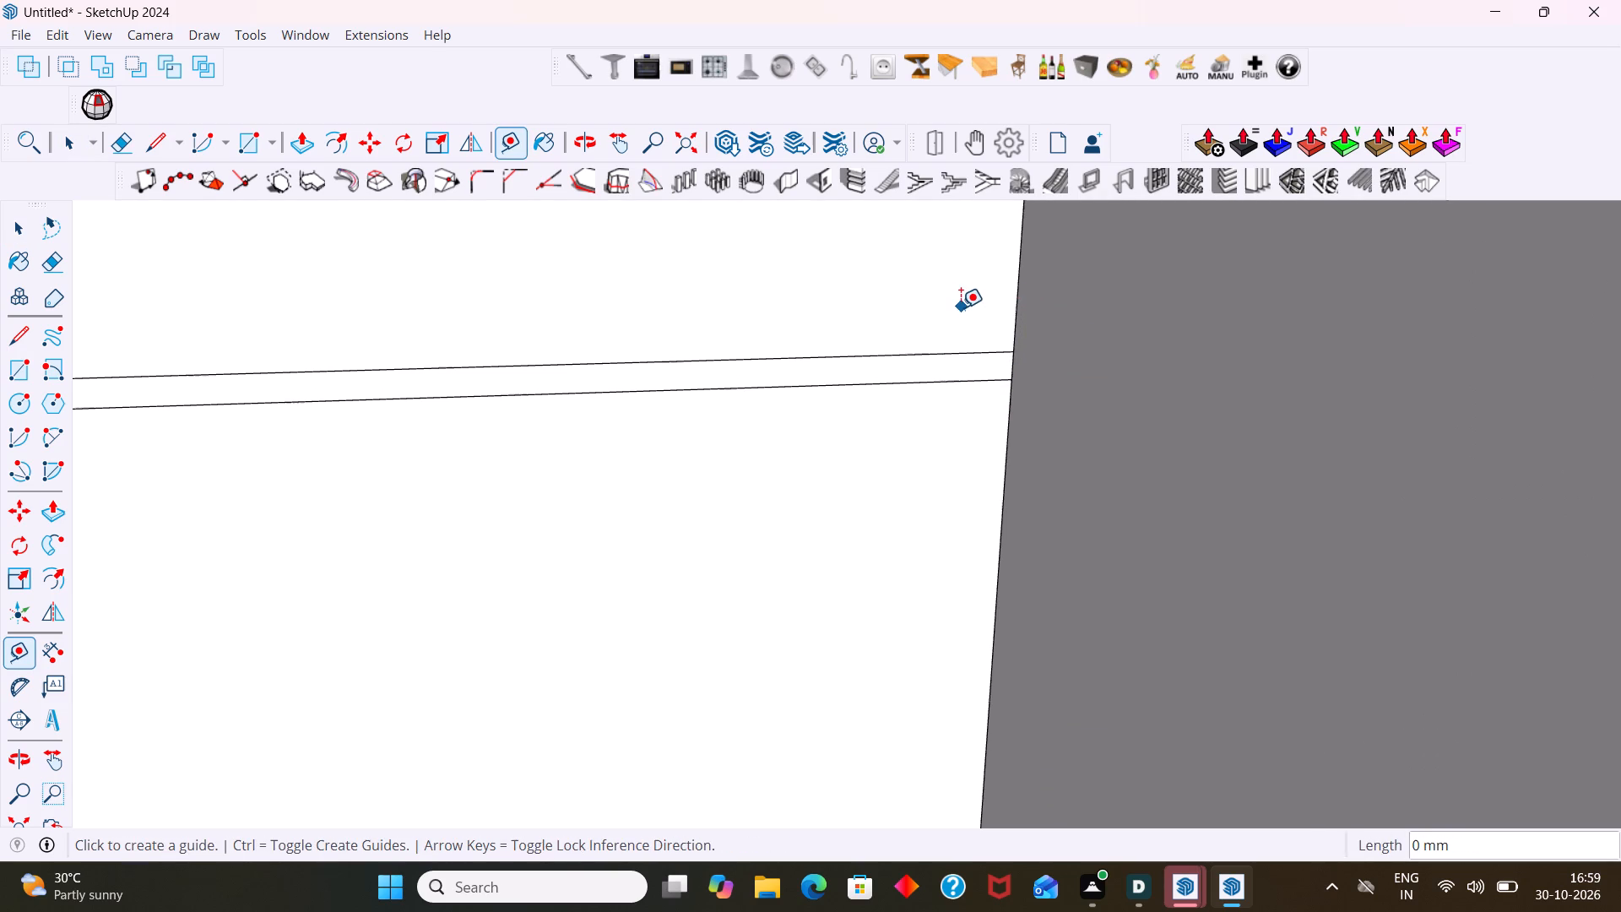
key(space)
Place a vertical guide 80 mm inward from the central back panel's right edge.
scroll(984, 338, down, 16)
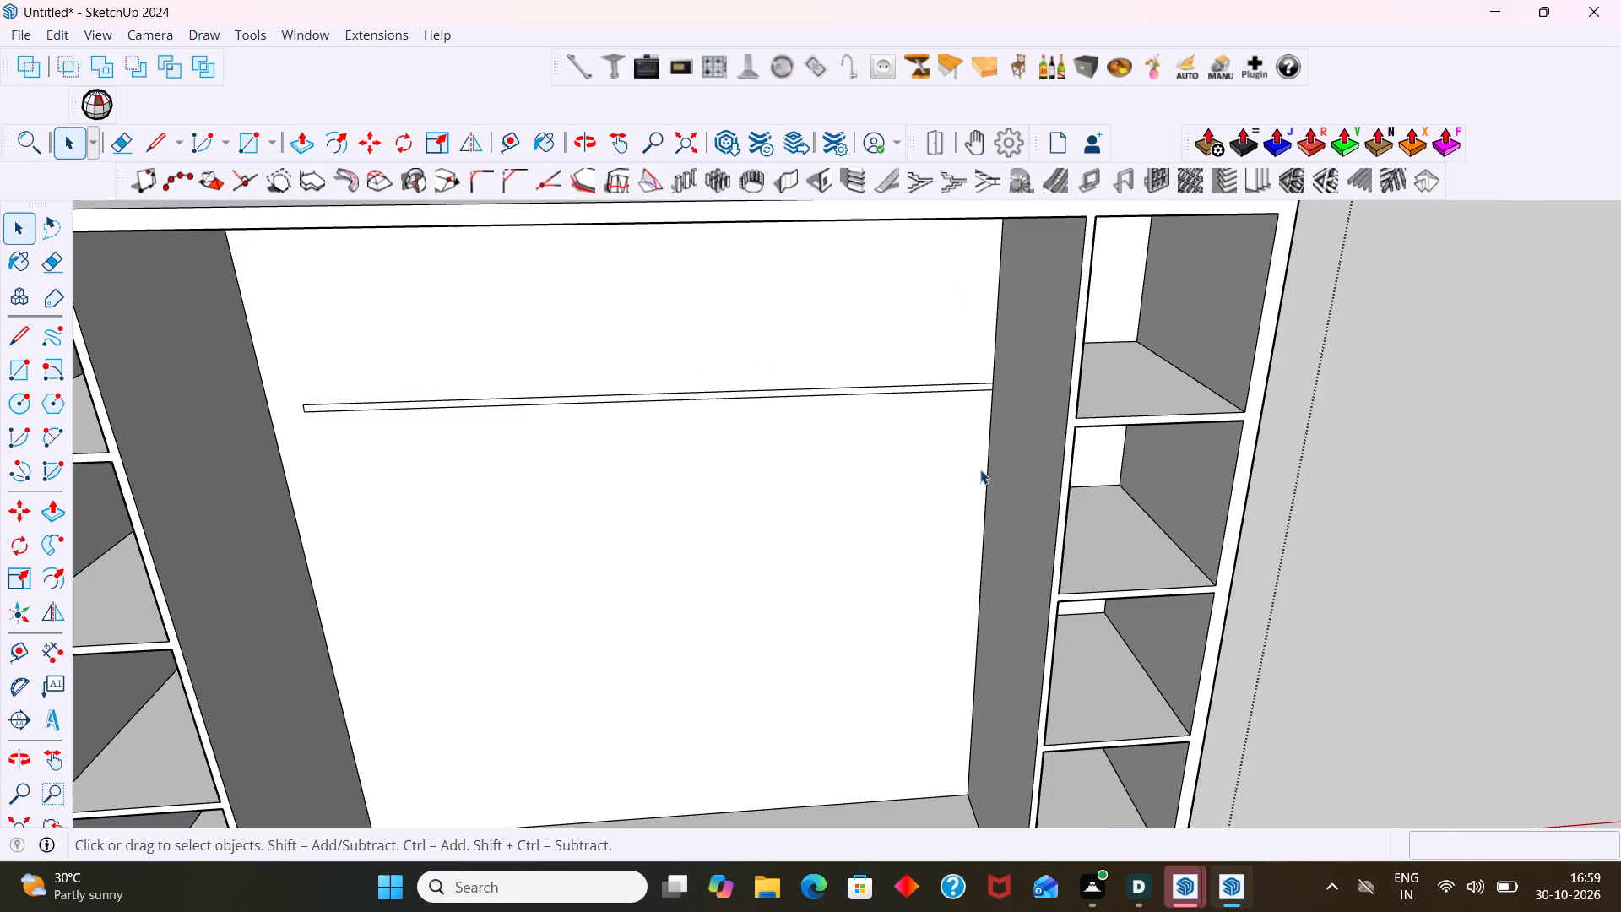
click(984, 473)
click(986, 475)
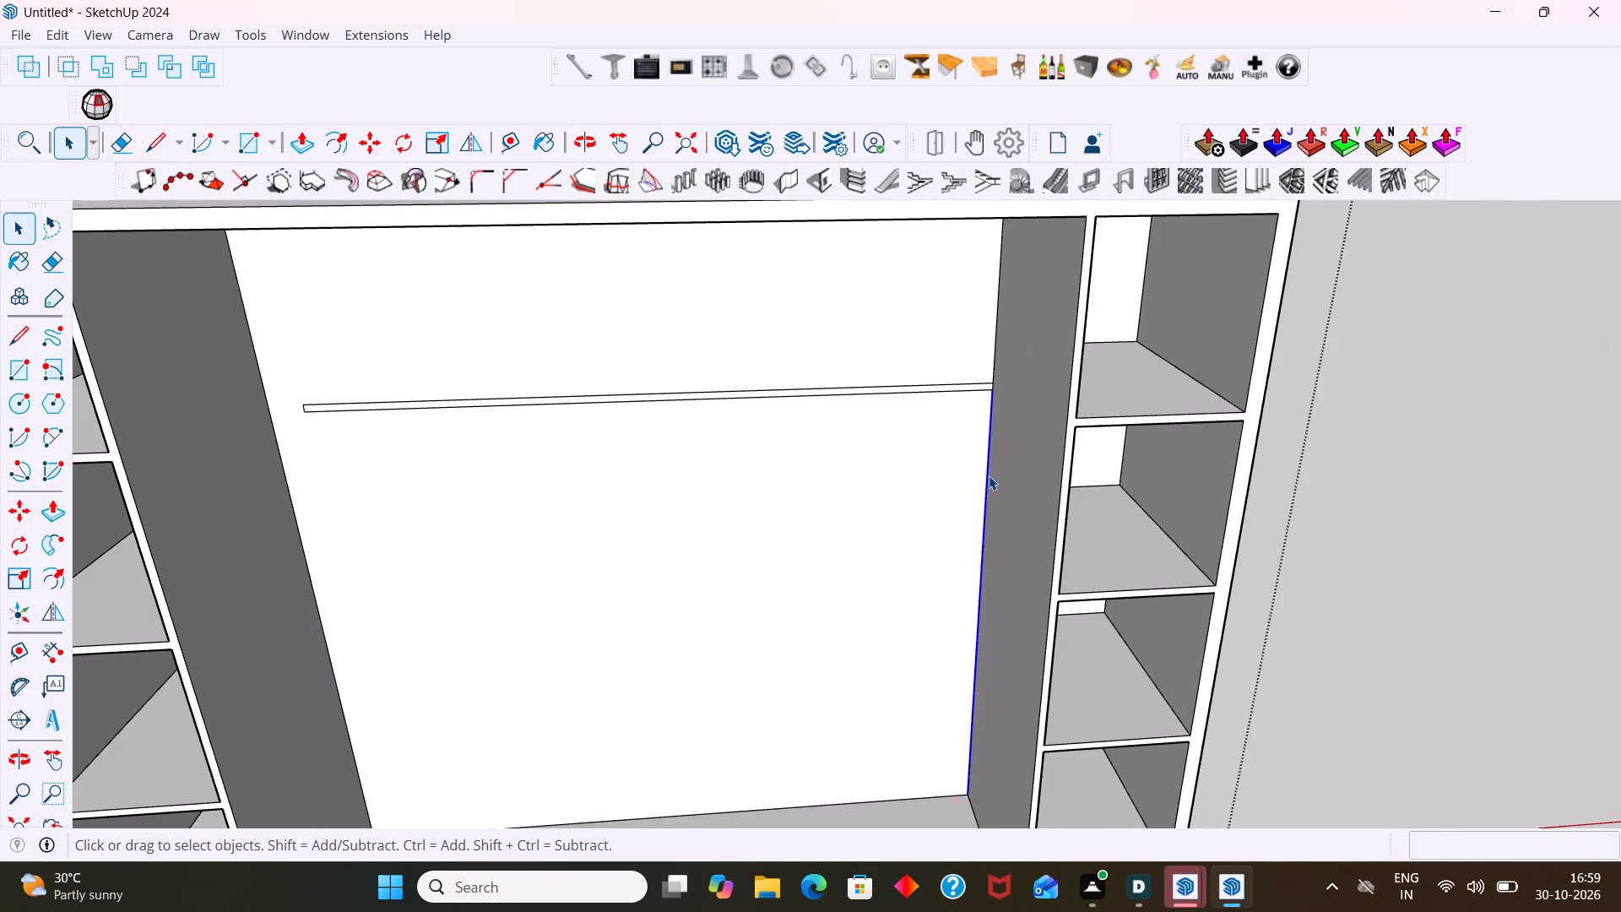
key(t)
click(989, 476)
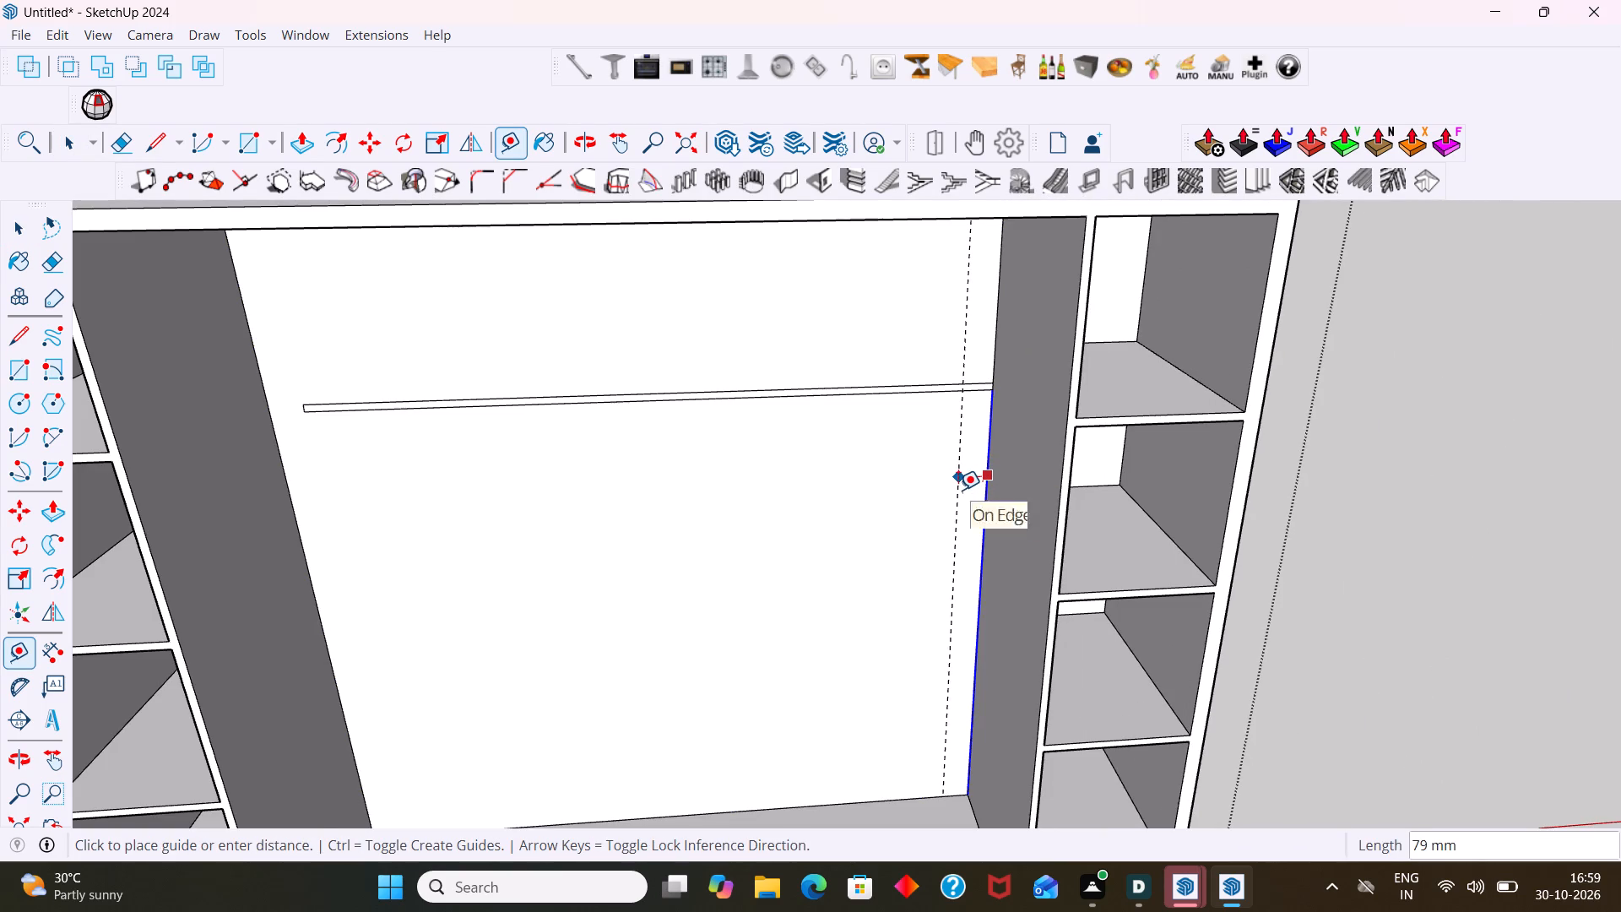
text(80)
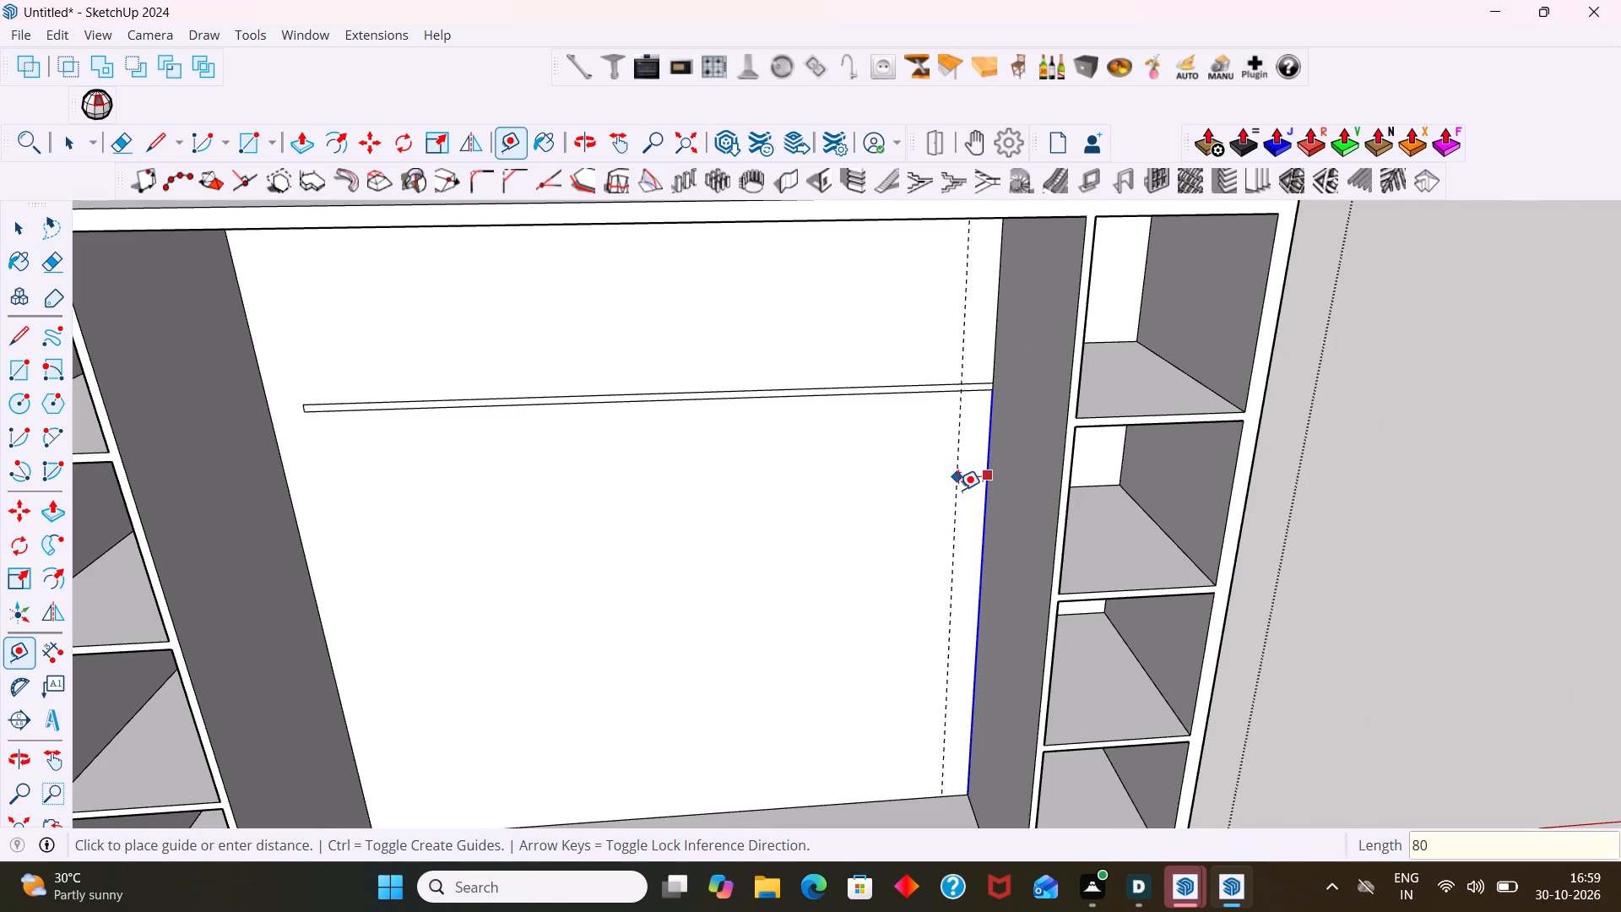
key(Return)
key(space)
Close the strip with an 18 mm vertical line along the guide, and erase the strip edges between it and the right side panel.
scroll(958, 490, down, 3)
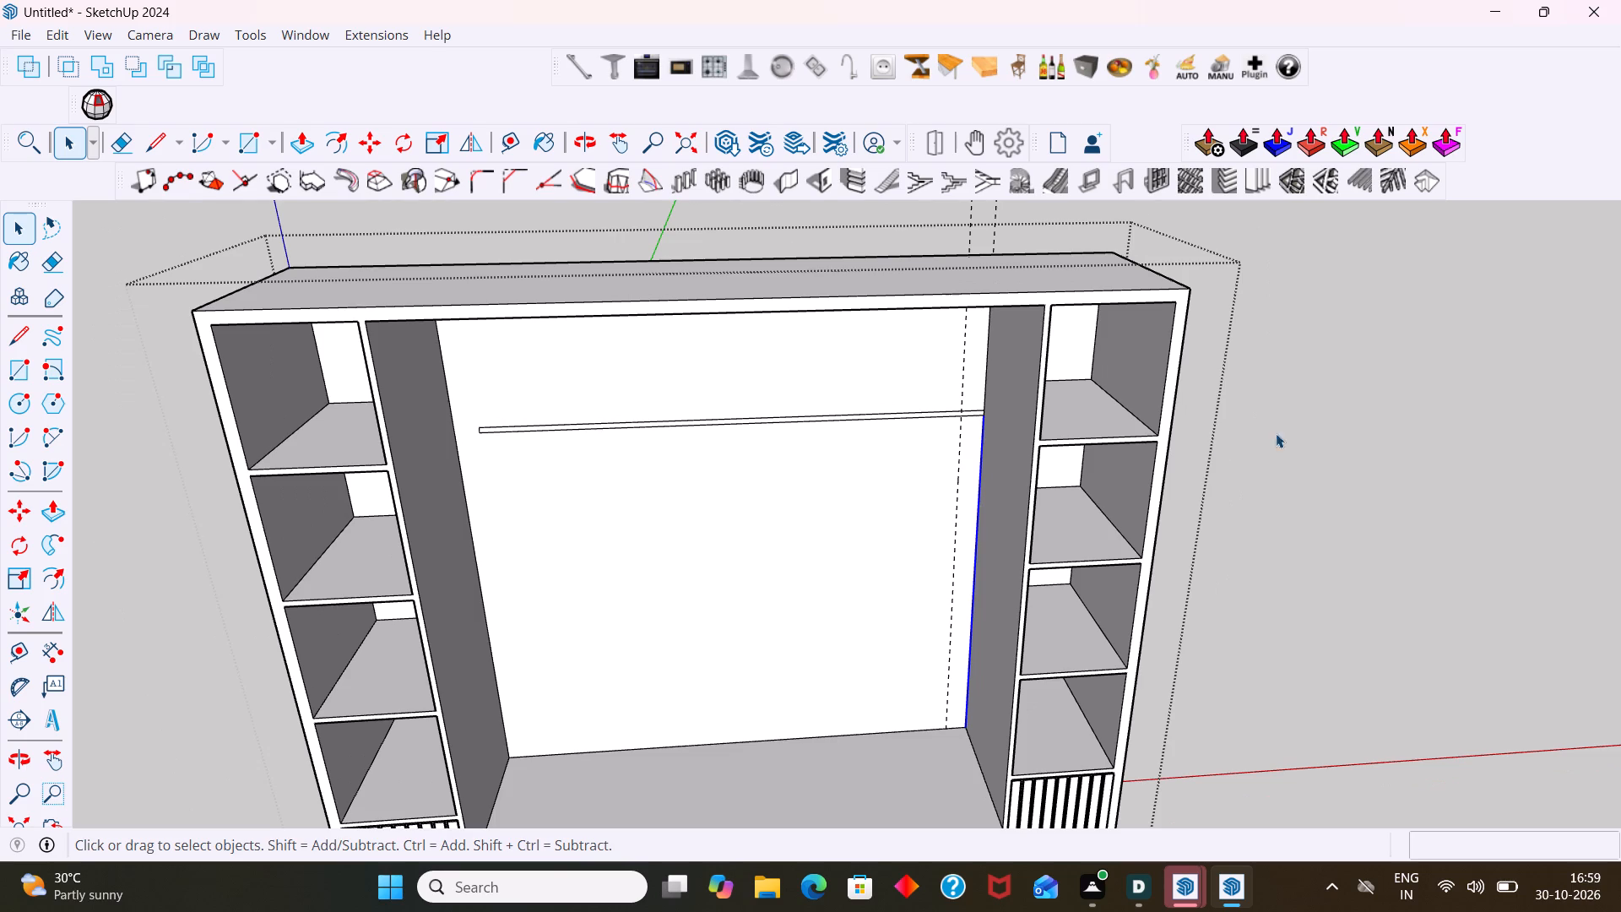
key(l)
scroll(968, 427, up, 9)
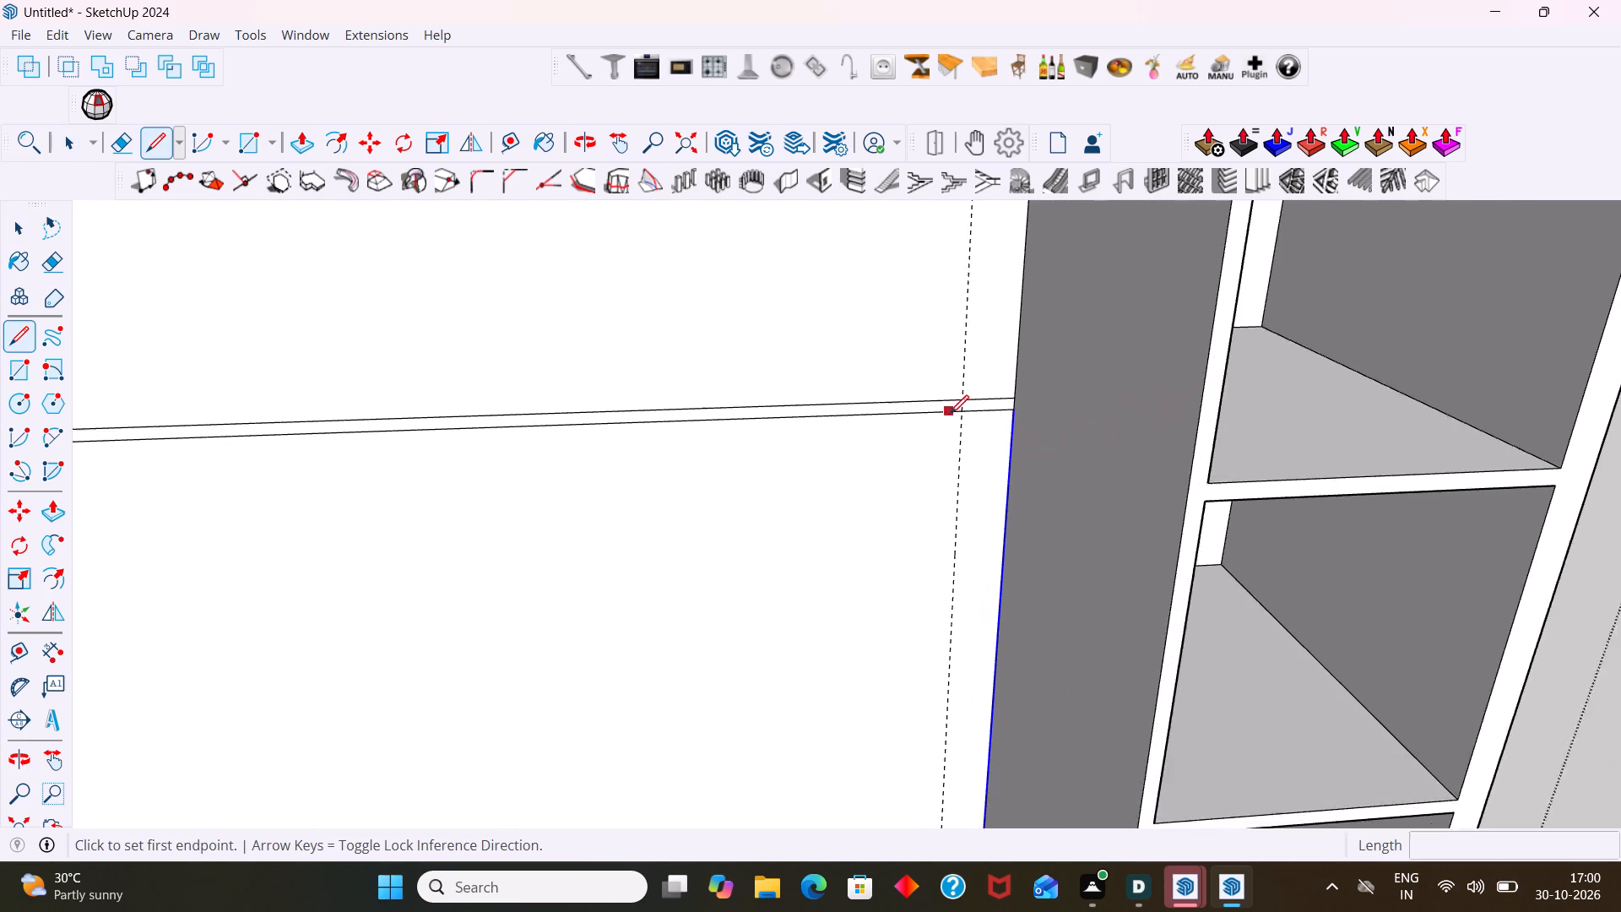
scroll(950, 414, up, 2)
click(964, 395)
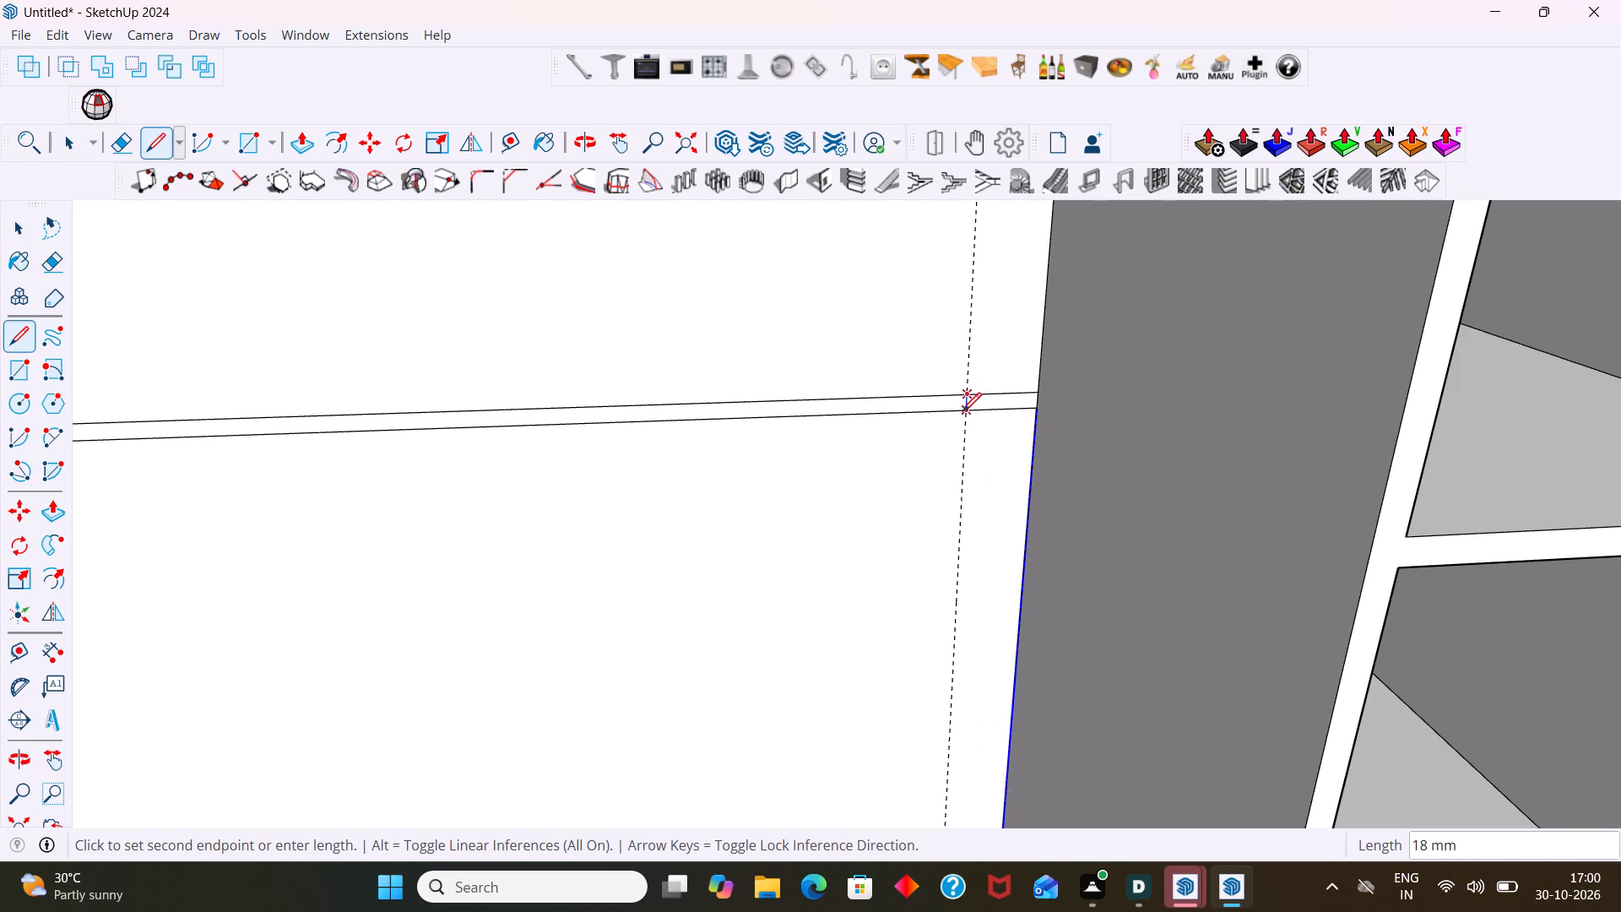
click(962, 414)
key(space)
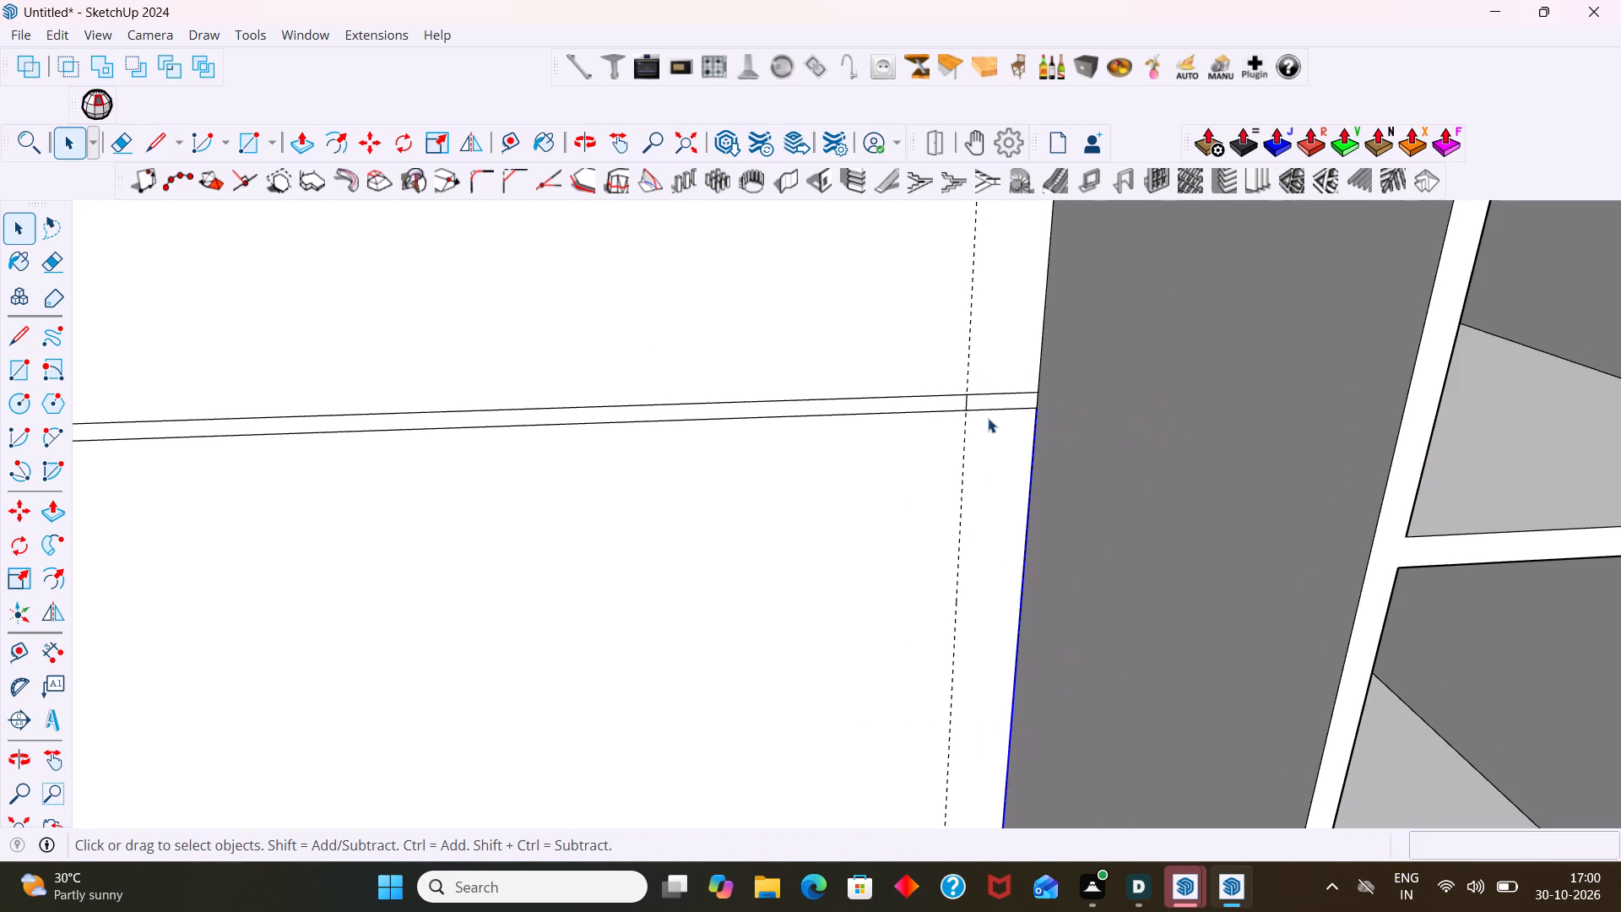
key(e)
drag(1013, 378, 1020, 463)
scroll(1021, 456, down, 8)
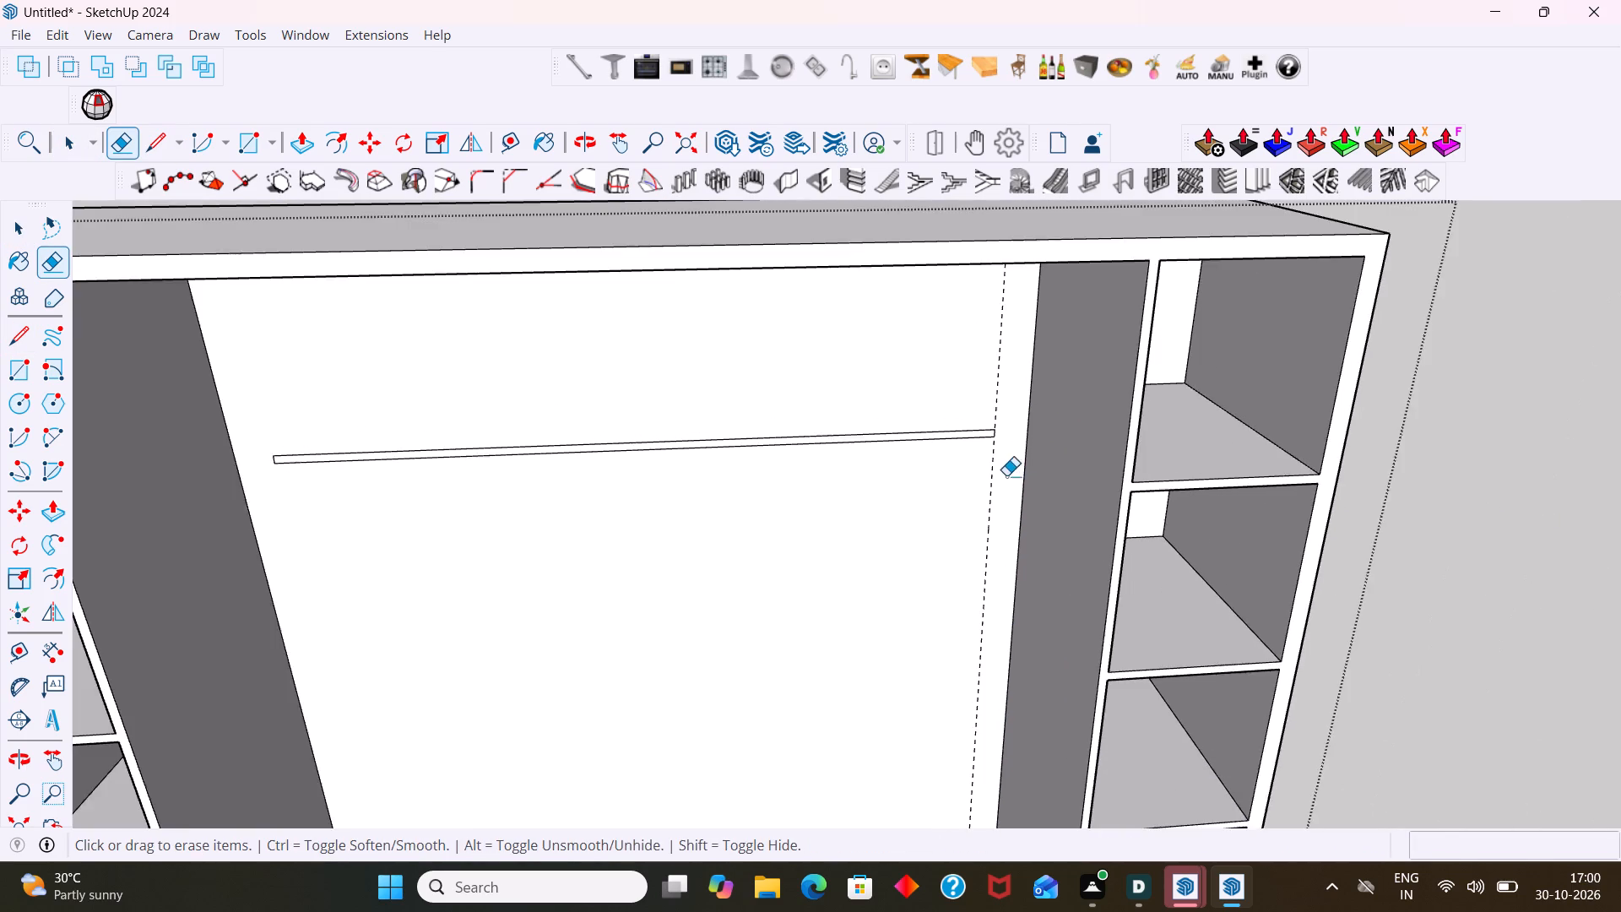
Delete the vertical dashed guides near the back panel's right edge.
scroll(1006, 475, down, 2)
key(space)
scroll(1239, 346, down, 7)
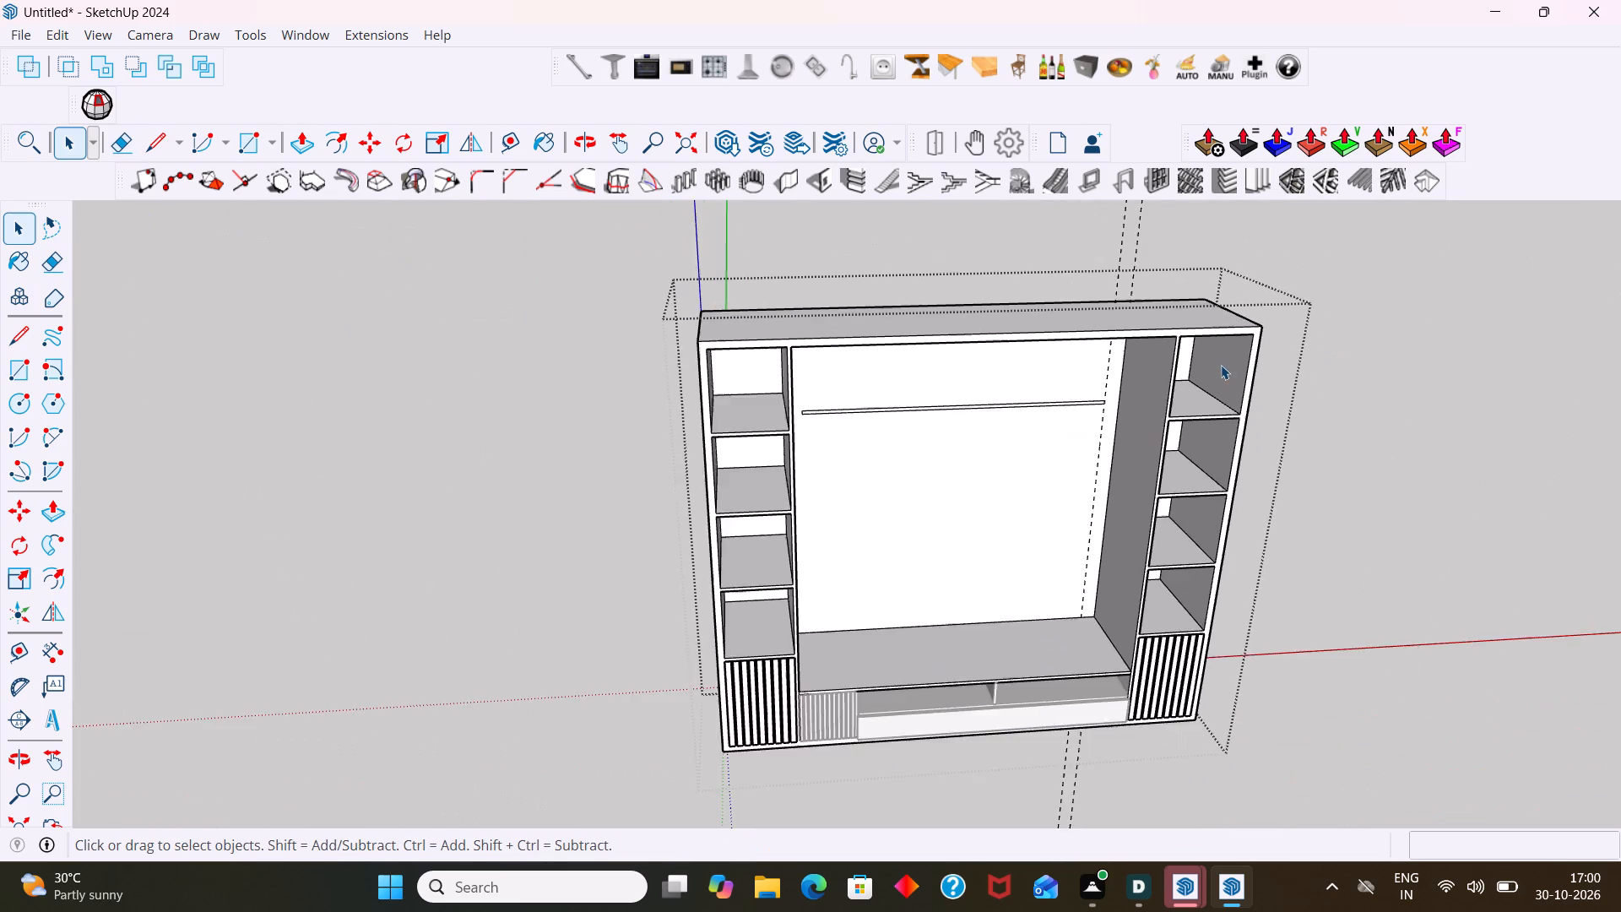
scroll(1221, 365, down, 3)
scroll(1190, 266, up, 2)
drag(1179, 227, 1065, 220)
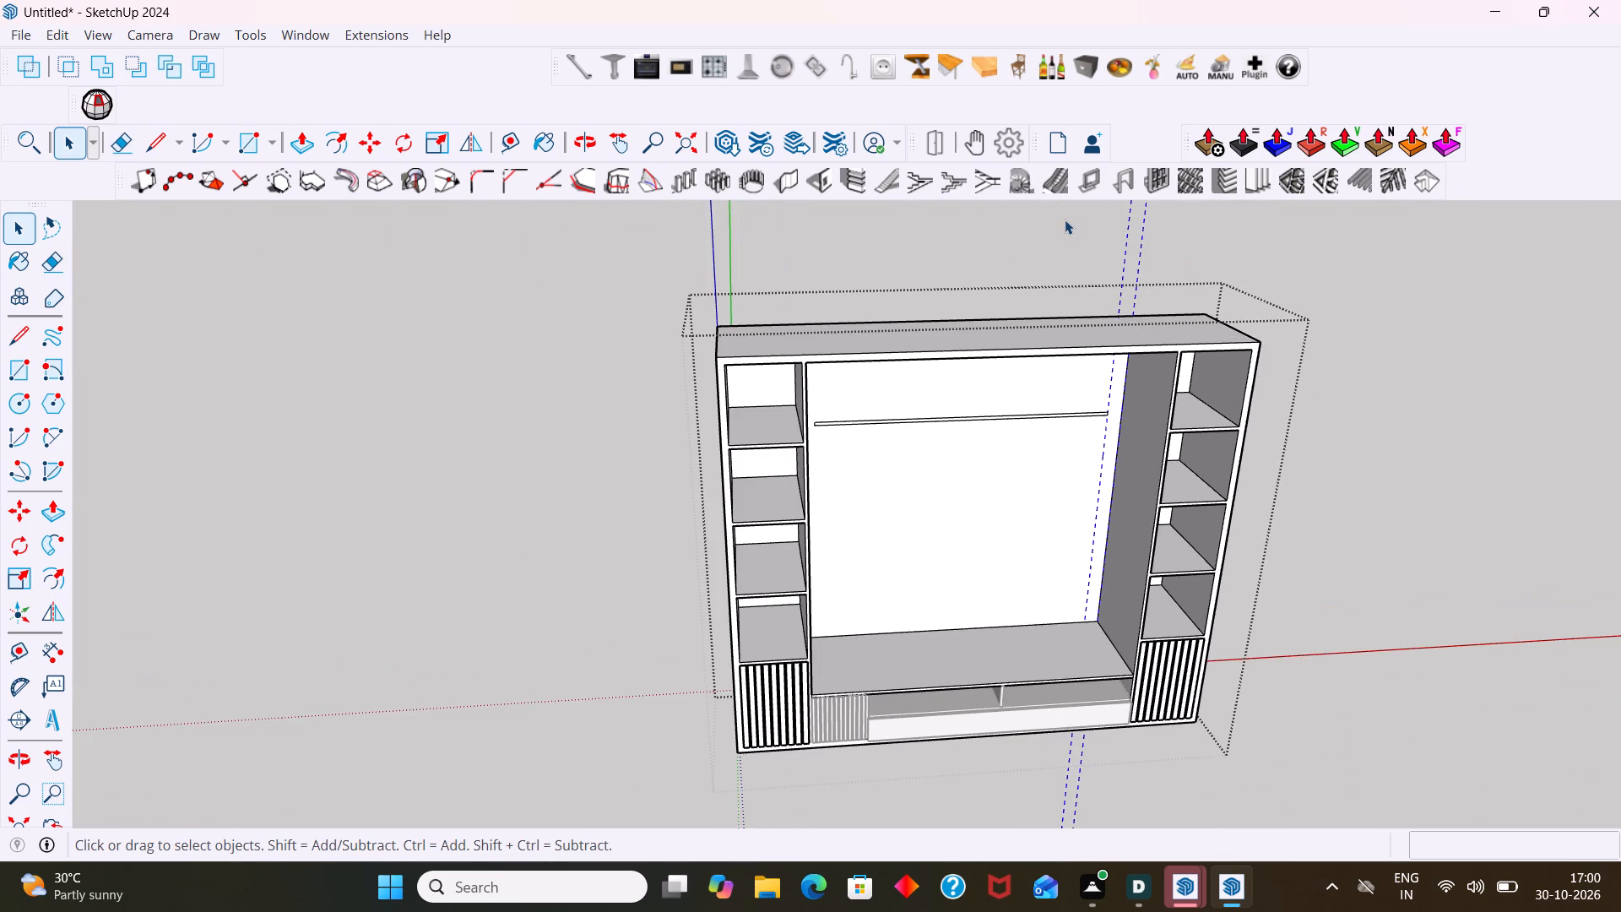
key(Delete)
Group the strip's face together with its bounding edges on the central back panel.
scroll(1049, 328, down, 1)
scroll(1070, 435, up, 8)
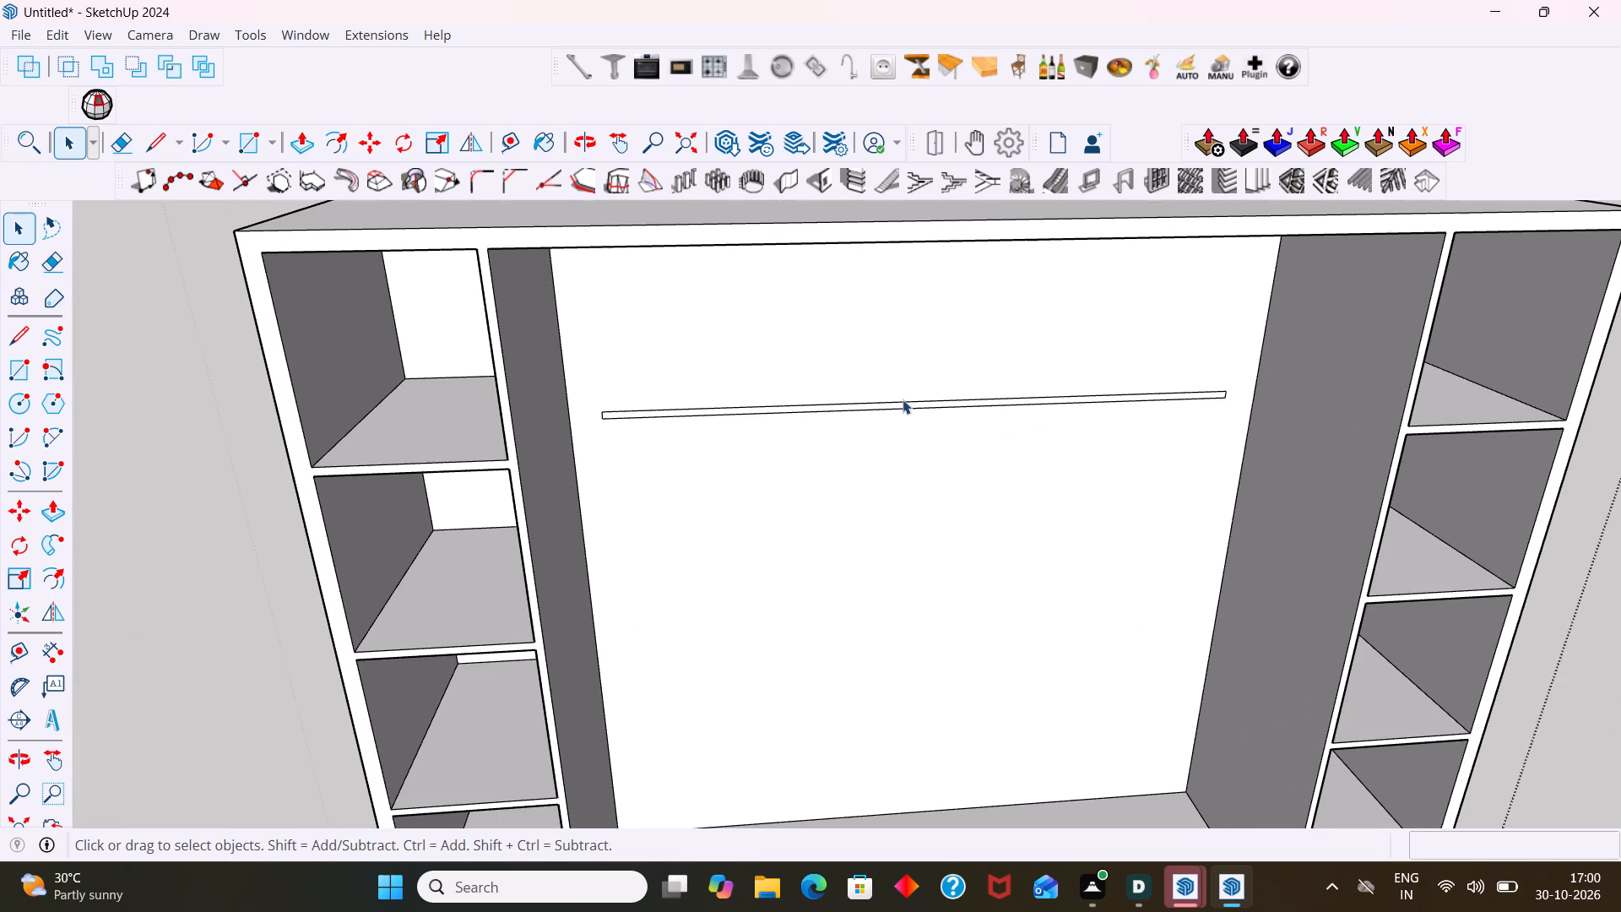
click(903, 403)
triple_click(902, 404)
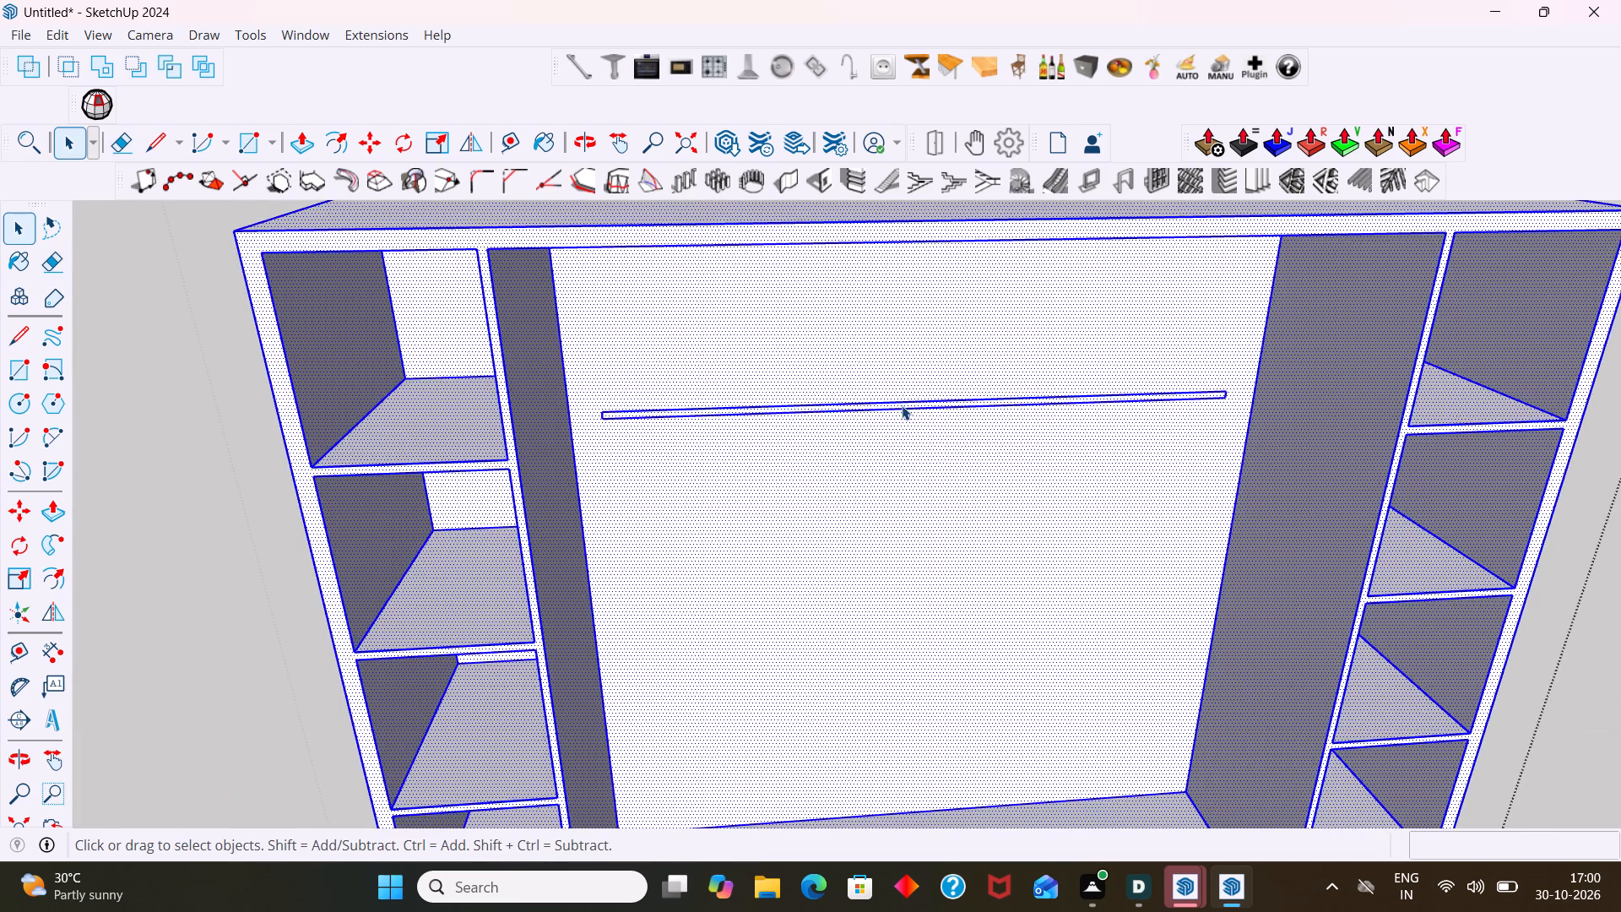
scroll(902, 405, up, 3)
click(902, 405)
double_click(897, 407)
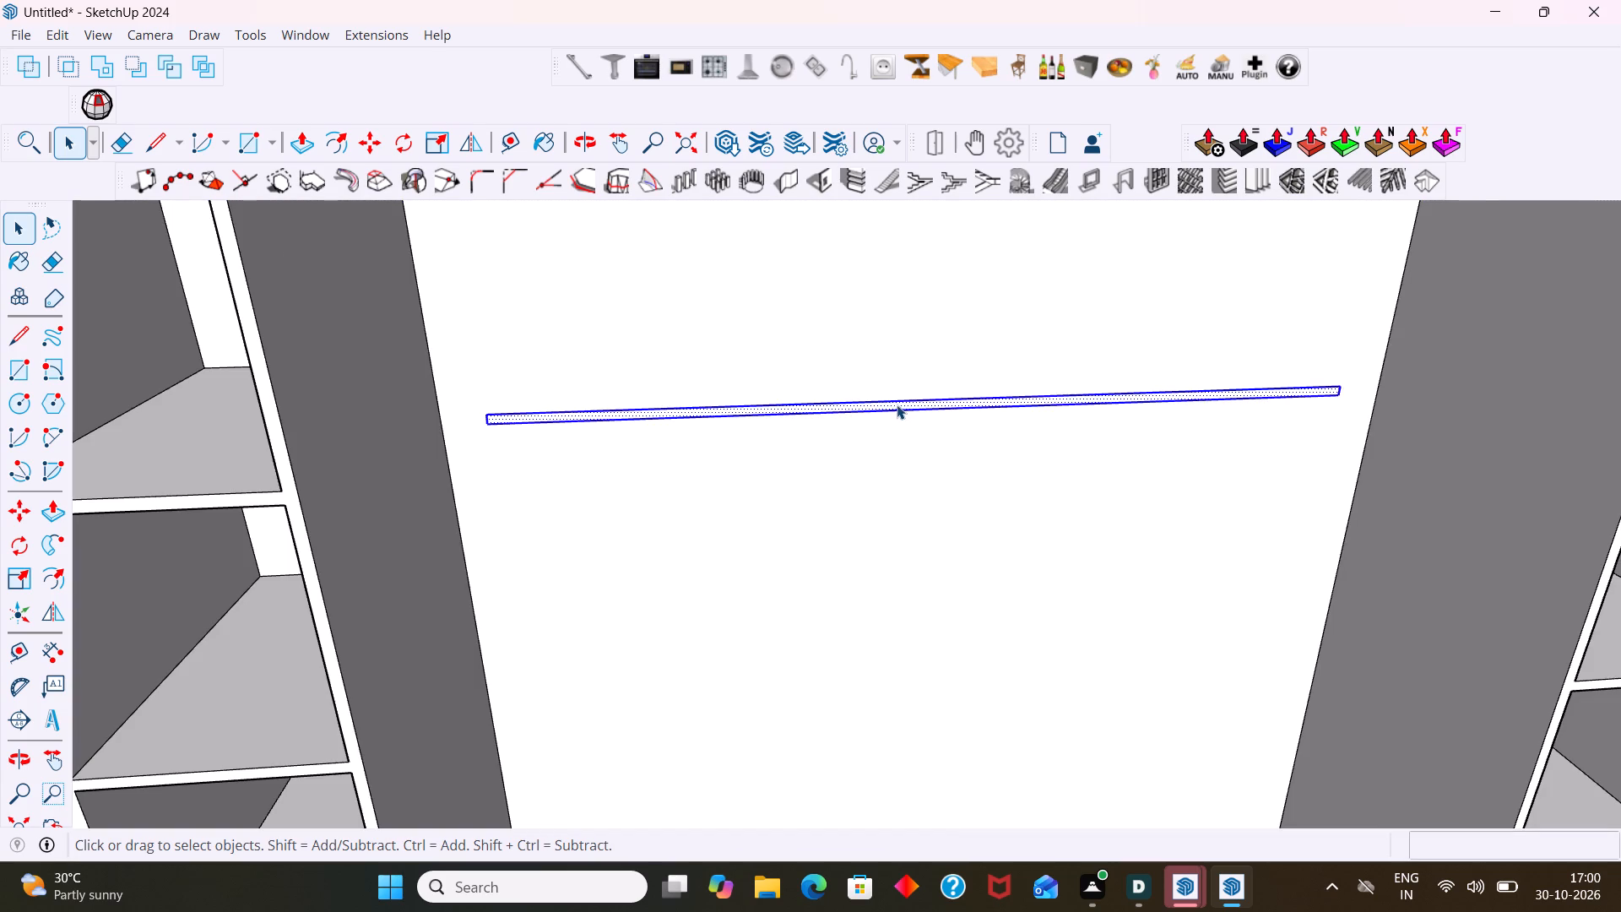
right_click(897, 404)
click(977, 204)
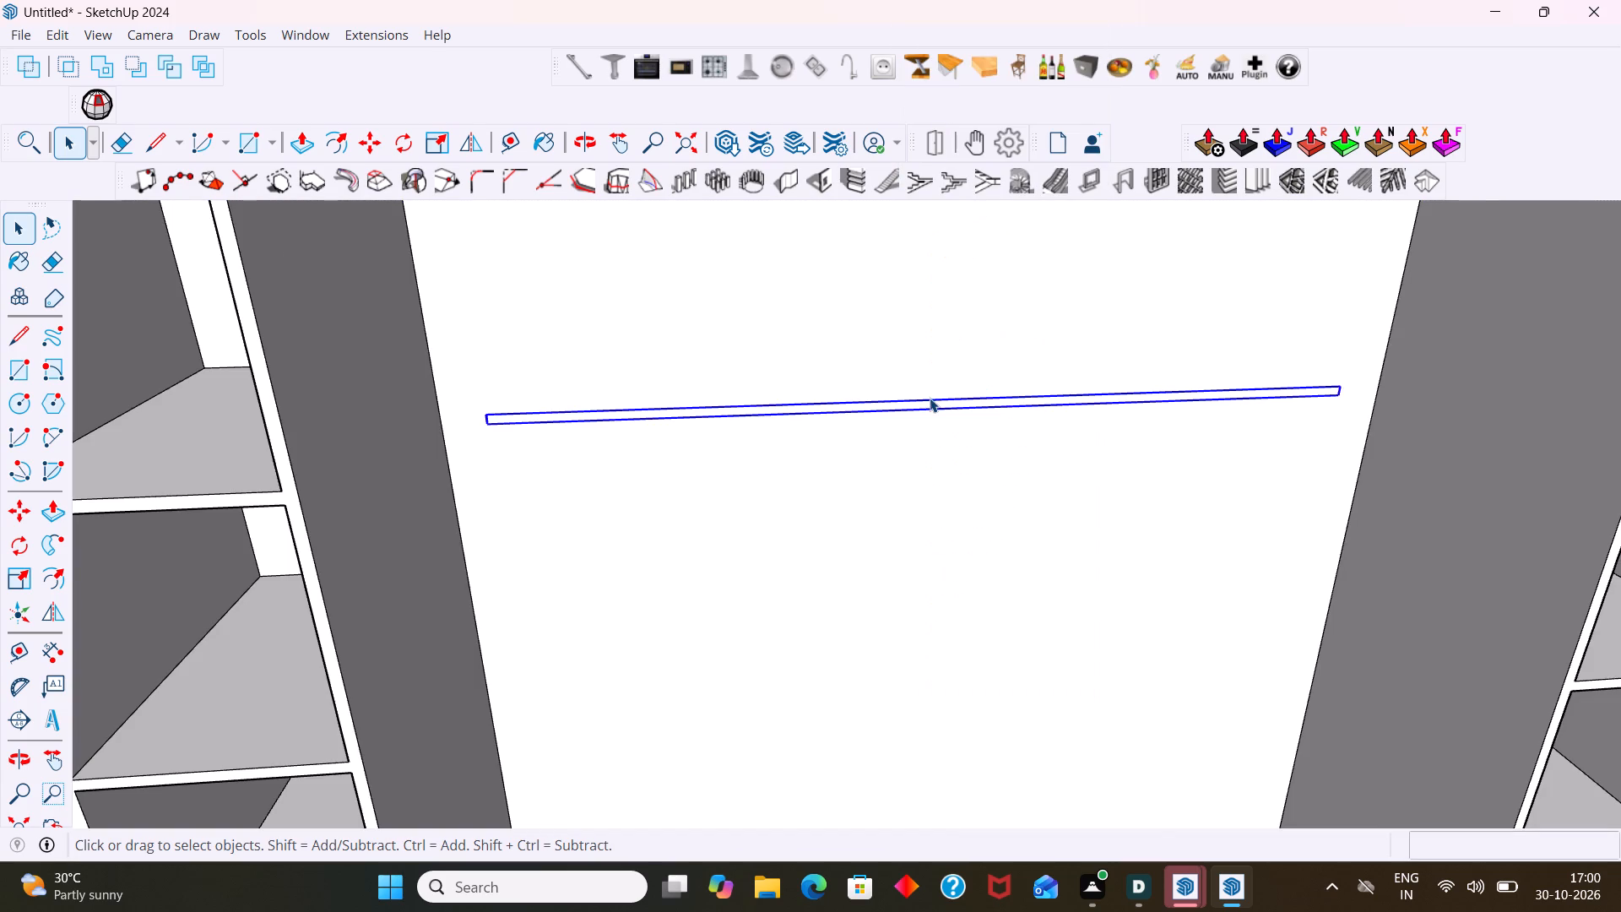
Open the strip group, extrude its face 300 mm forward to form a shelf, and close the group.
triple_click(930, 398)
click(931, 404)
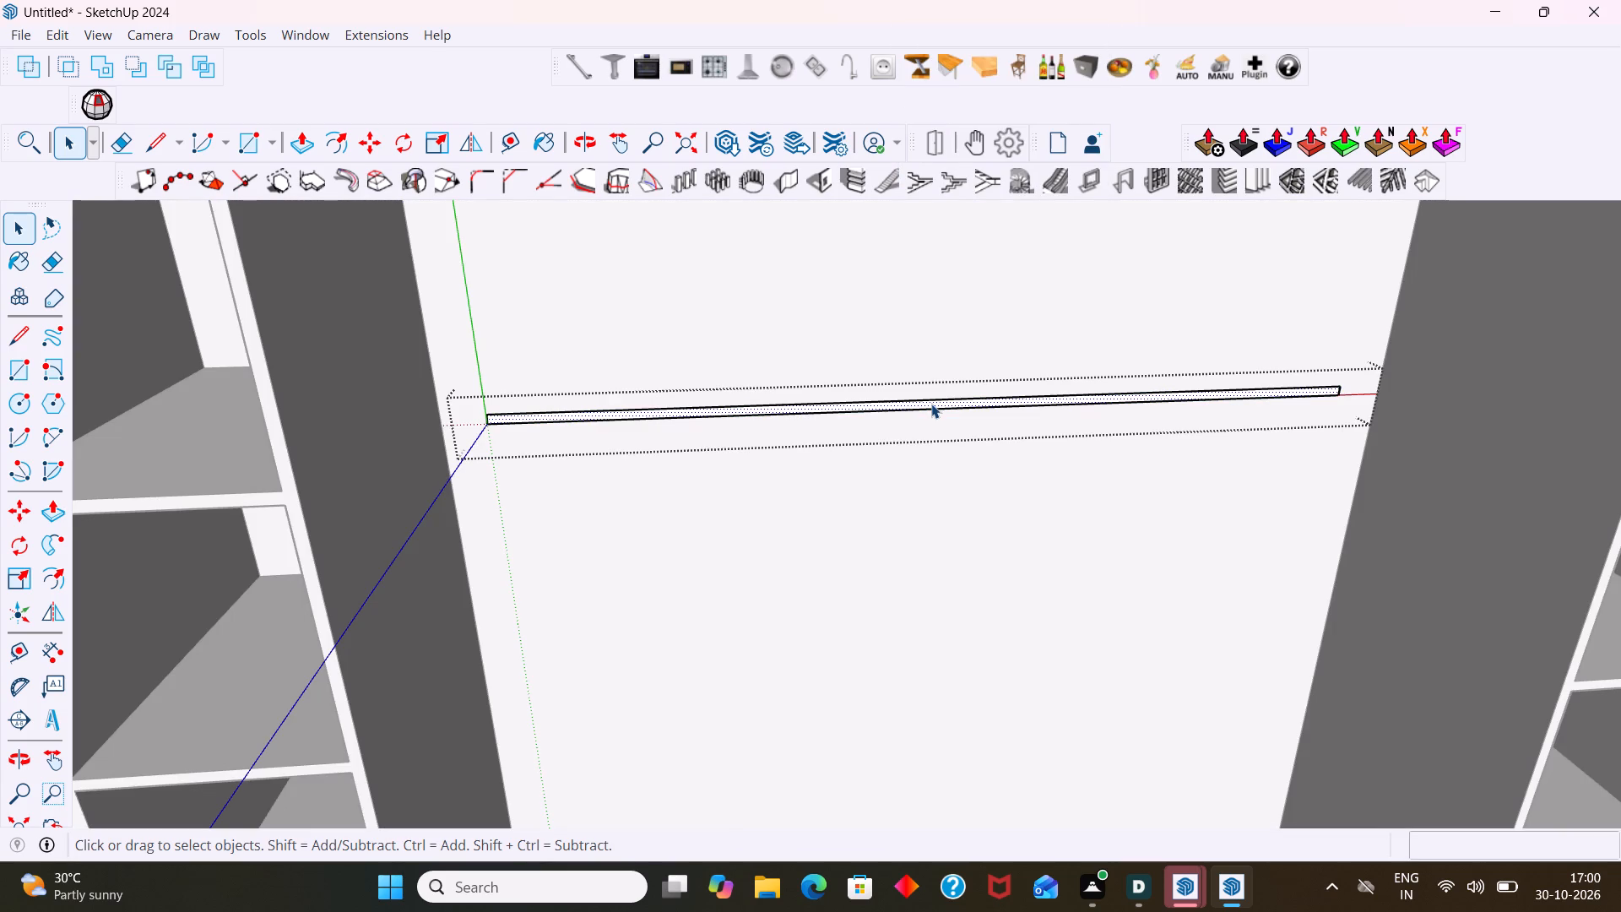
key(p)
click(931, 404)
scroll(930, 440, down, 2)
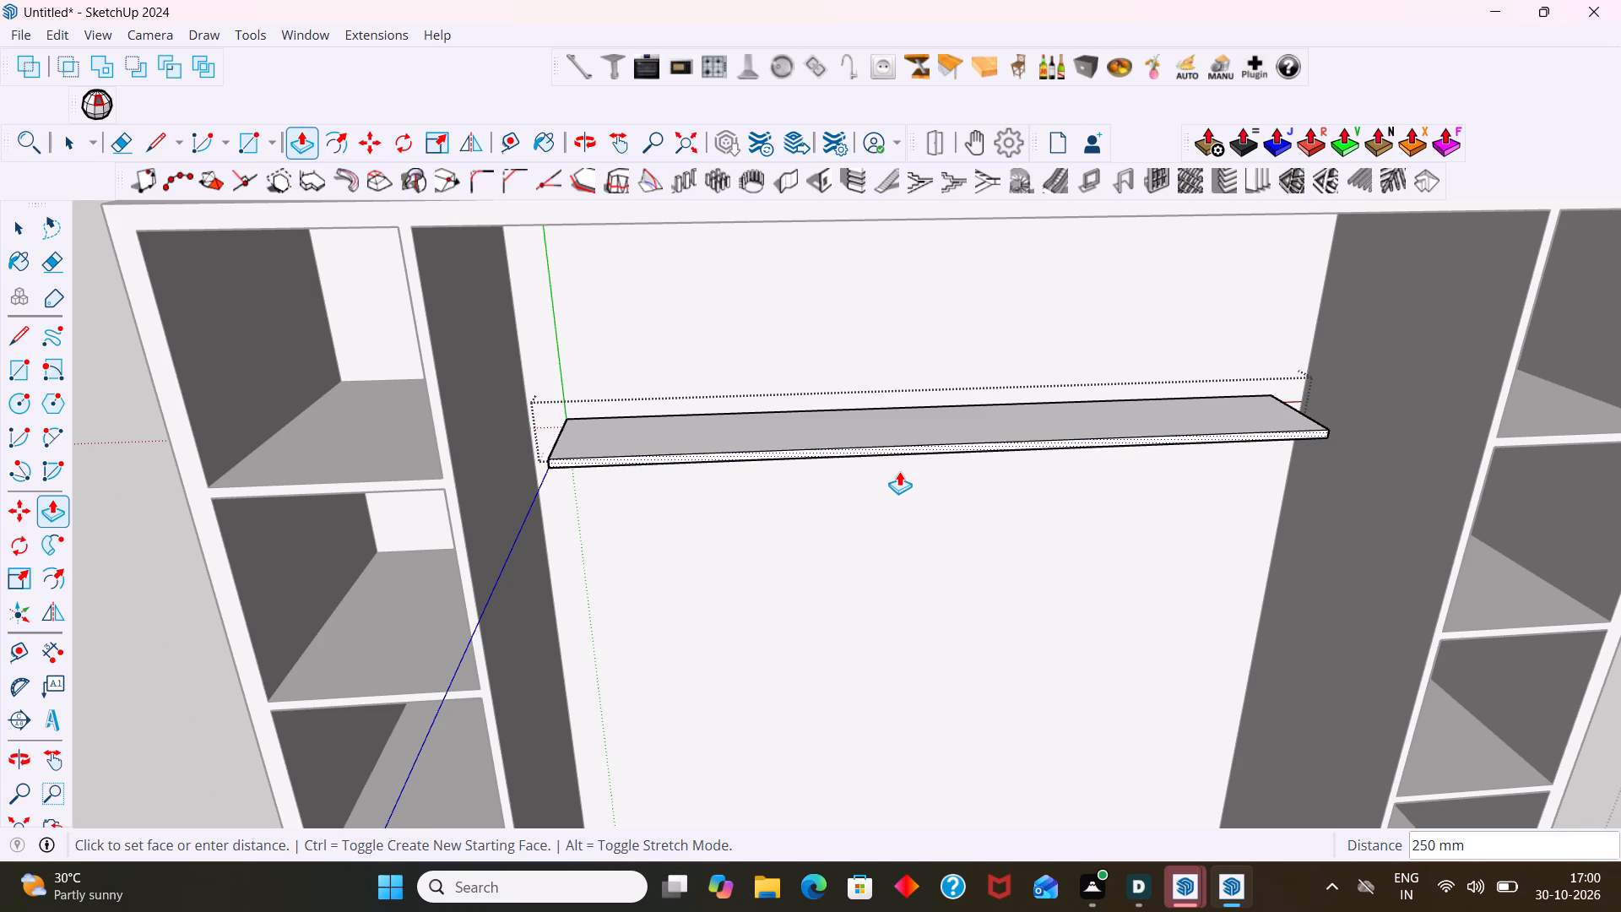
key(3)
text(00)
key(Return)
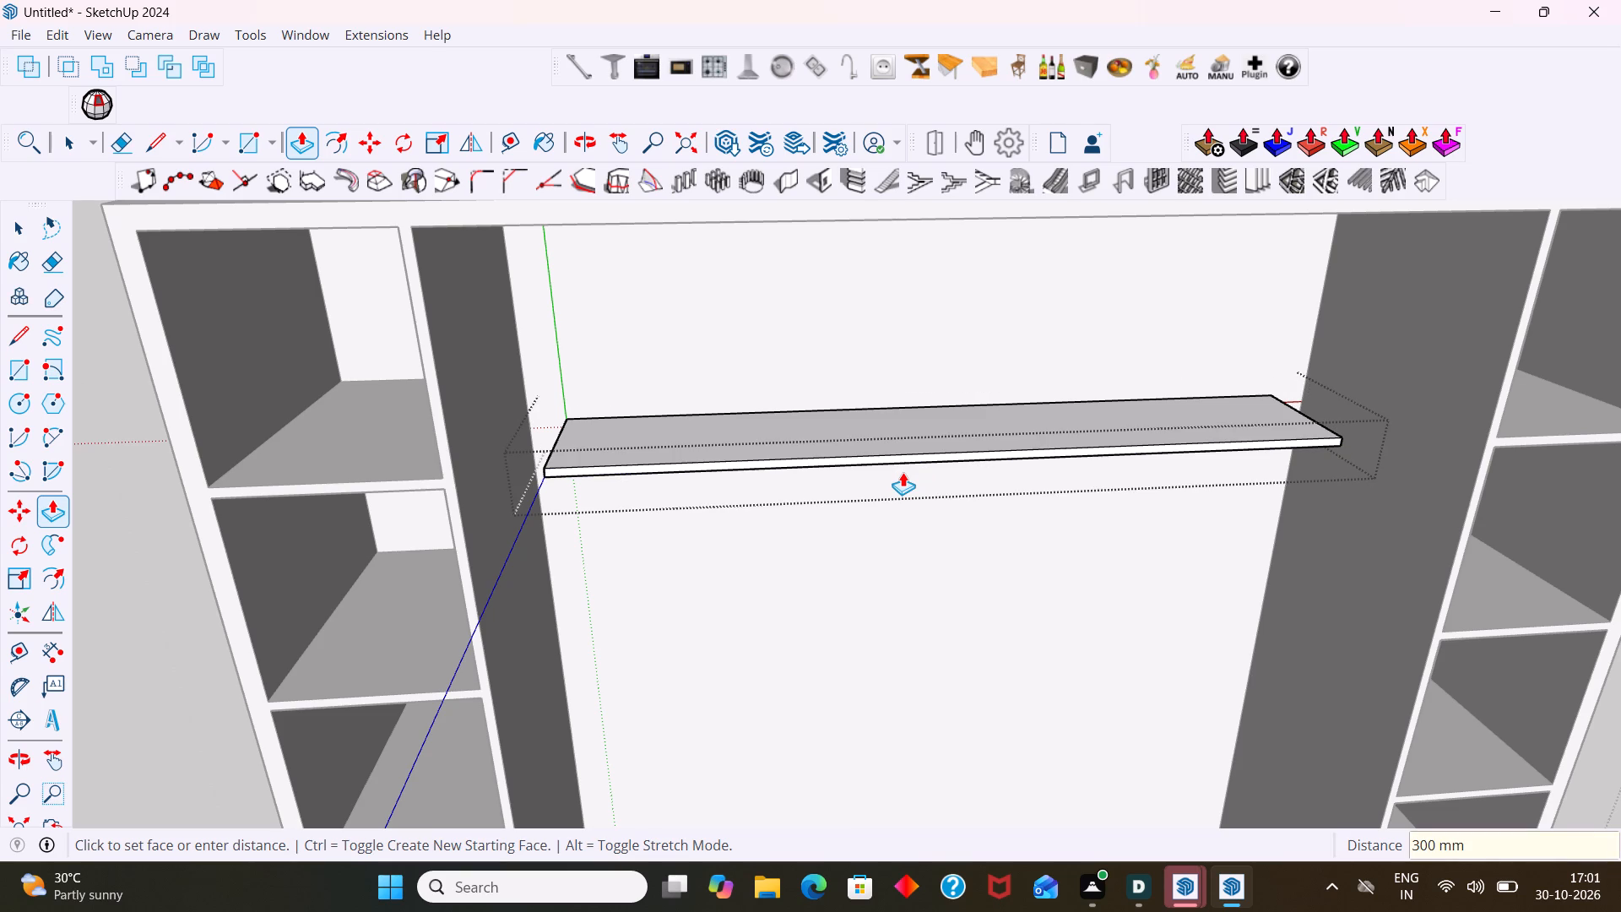
middle_drag(903, 472, 1065, 483)
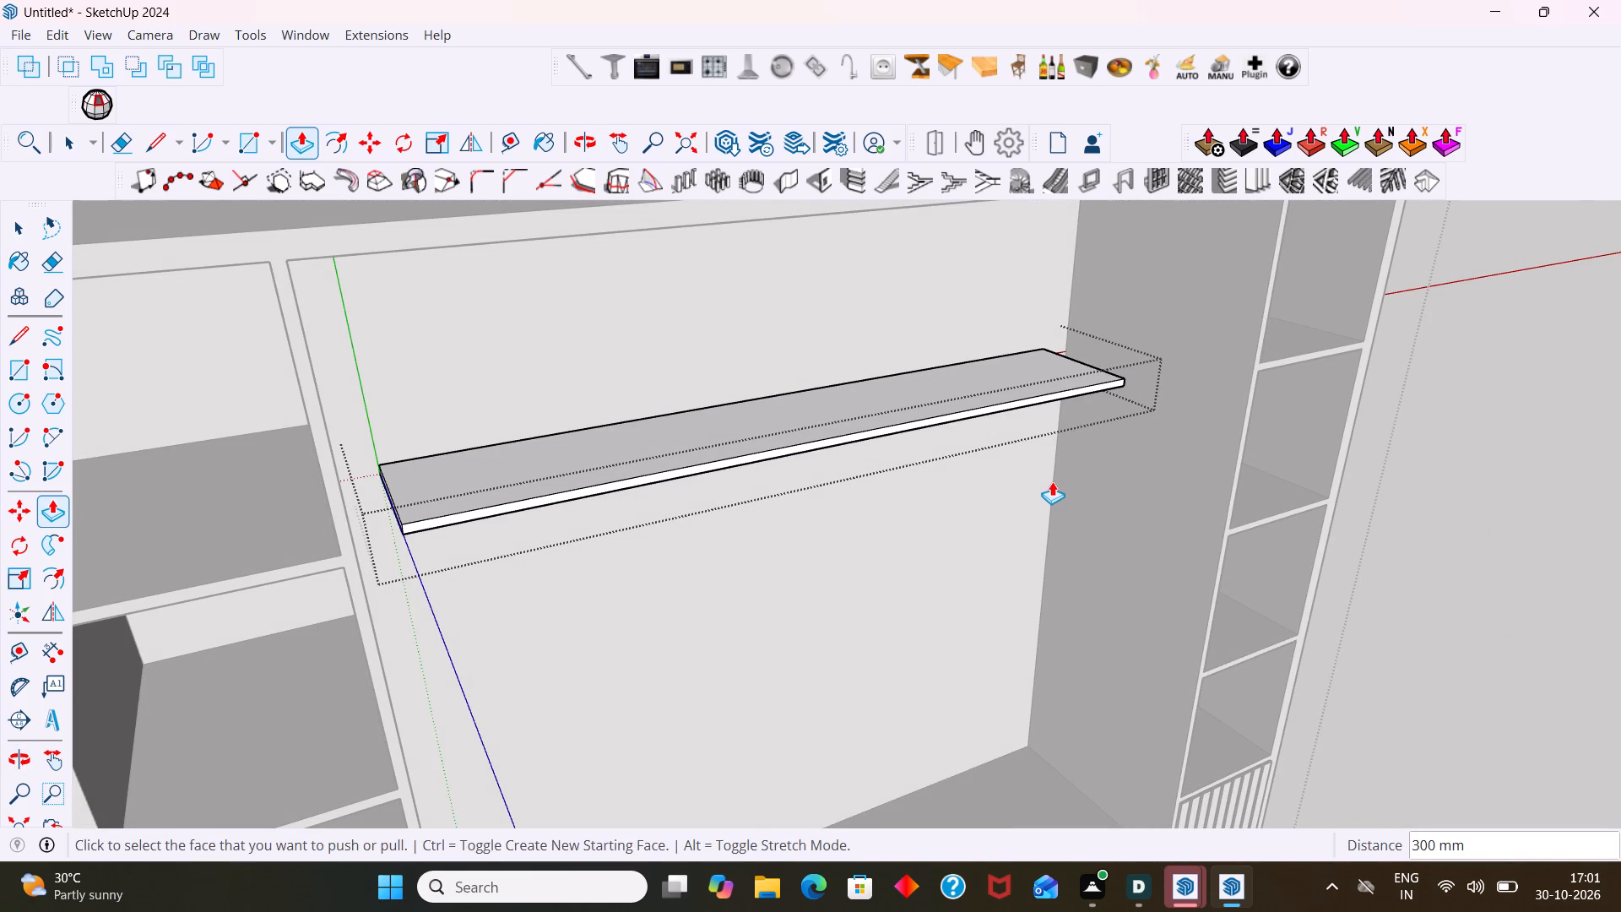
key(space)
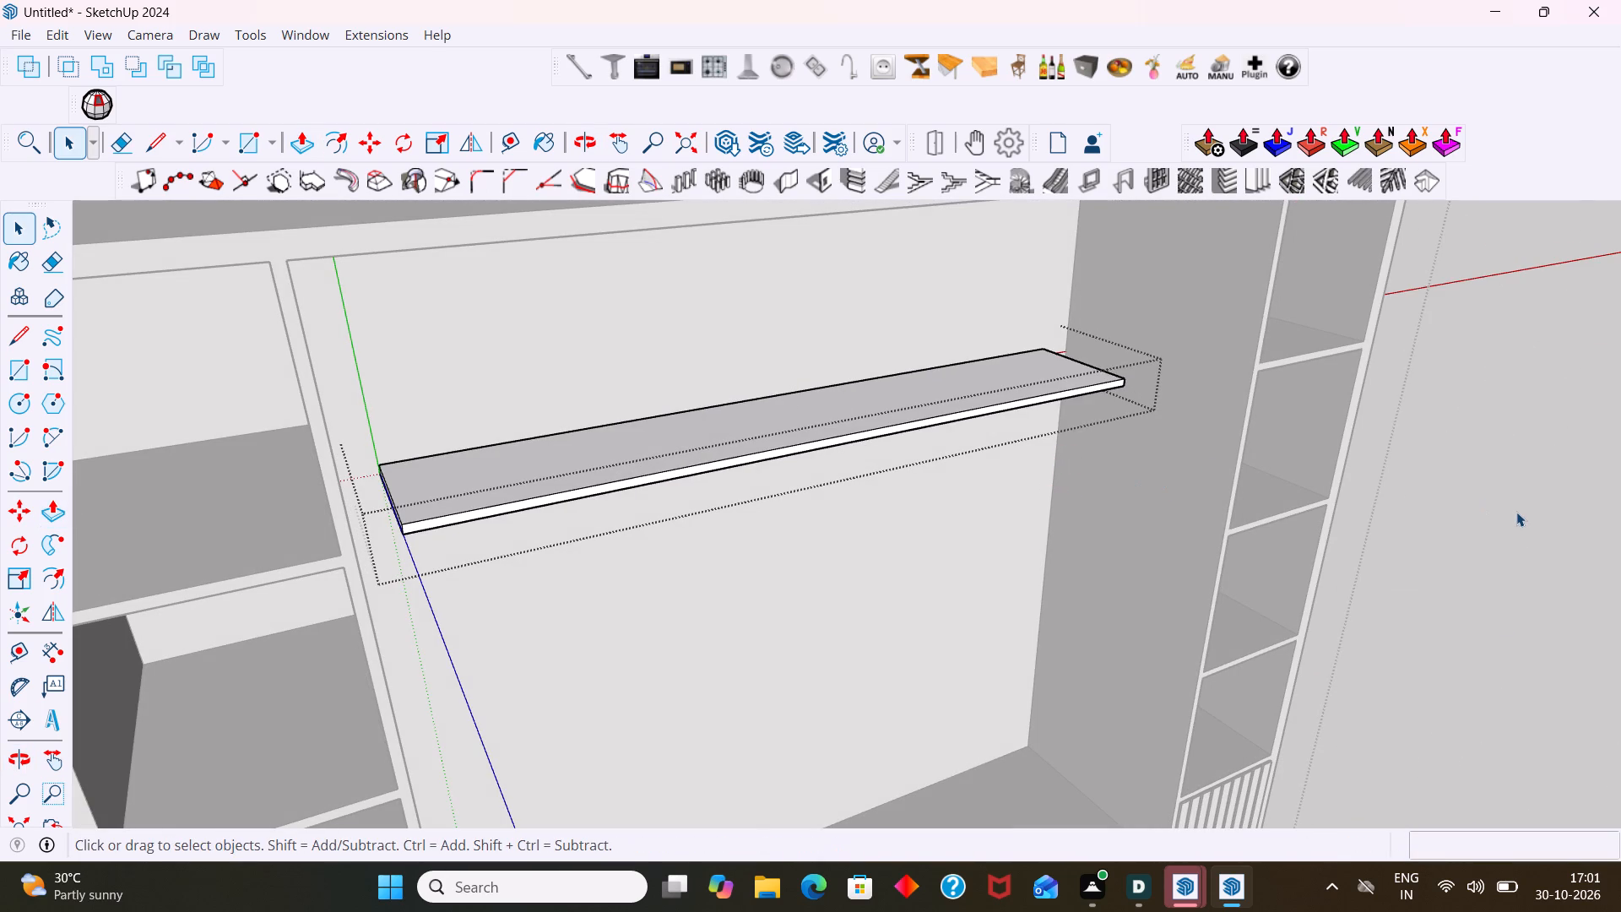
click(1516, 512)
Examine the whole unit with the central shelf from several angles.
scroll(1510, 507, down, 2)
scroll(1393, 521, down, 3)
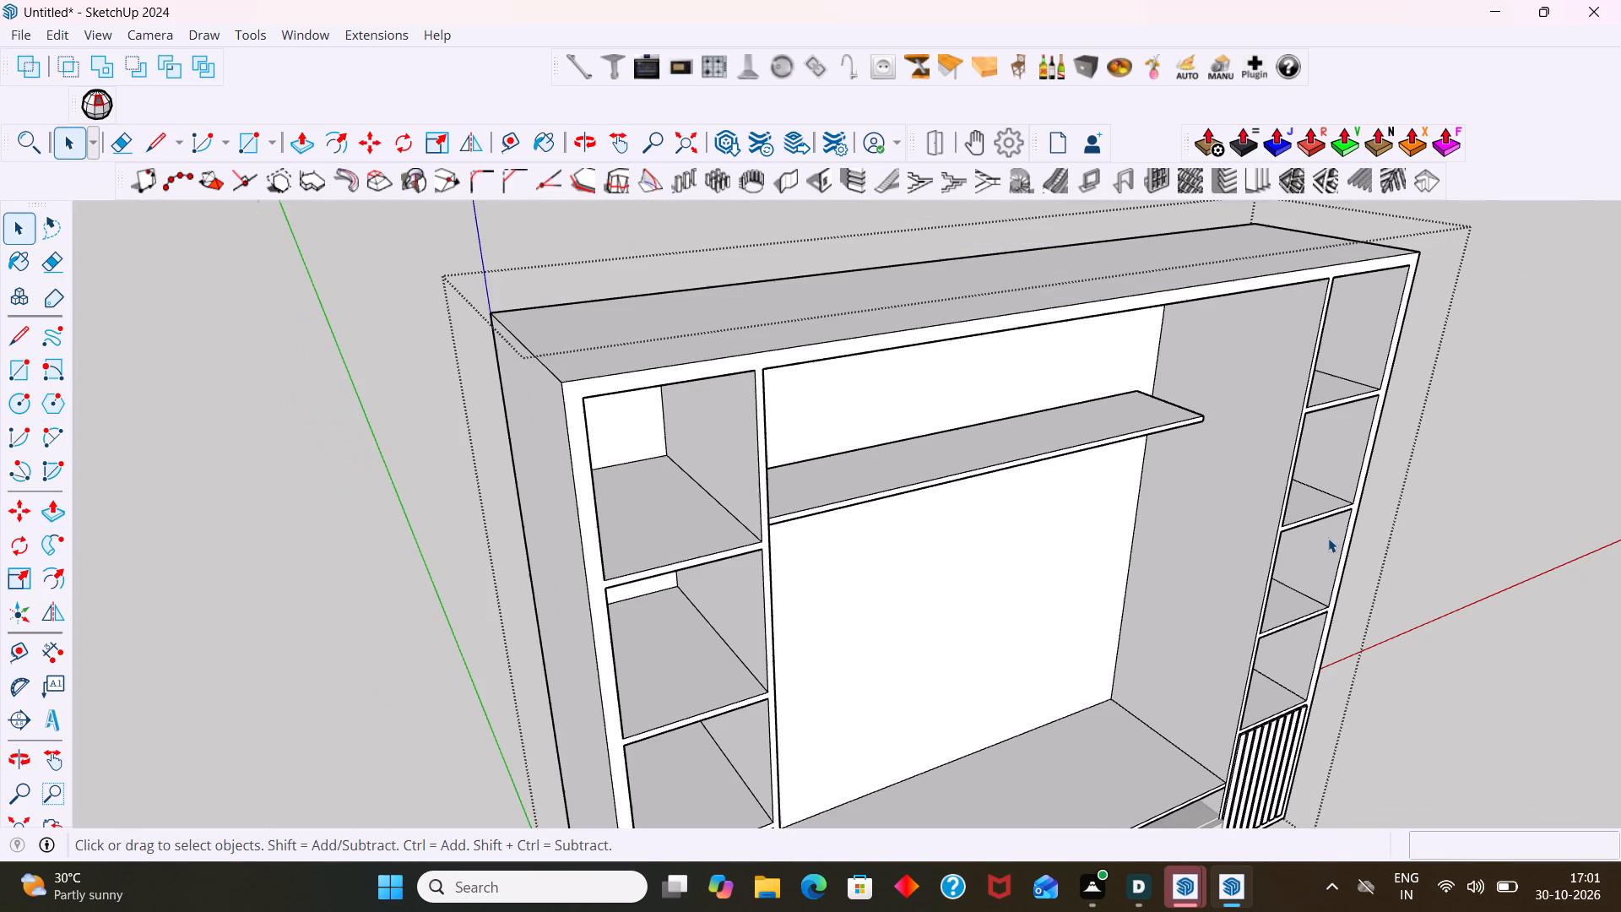
middle_drag(1273, 537, 892, 362)
scroll(777, 388, down, 4)
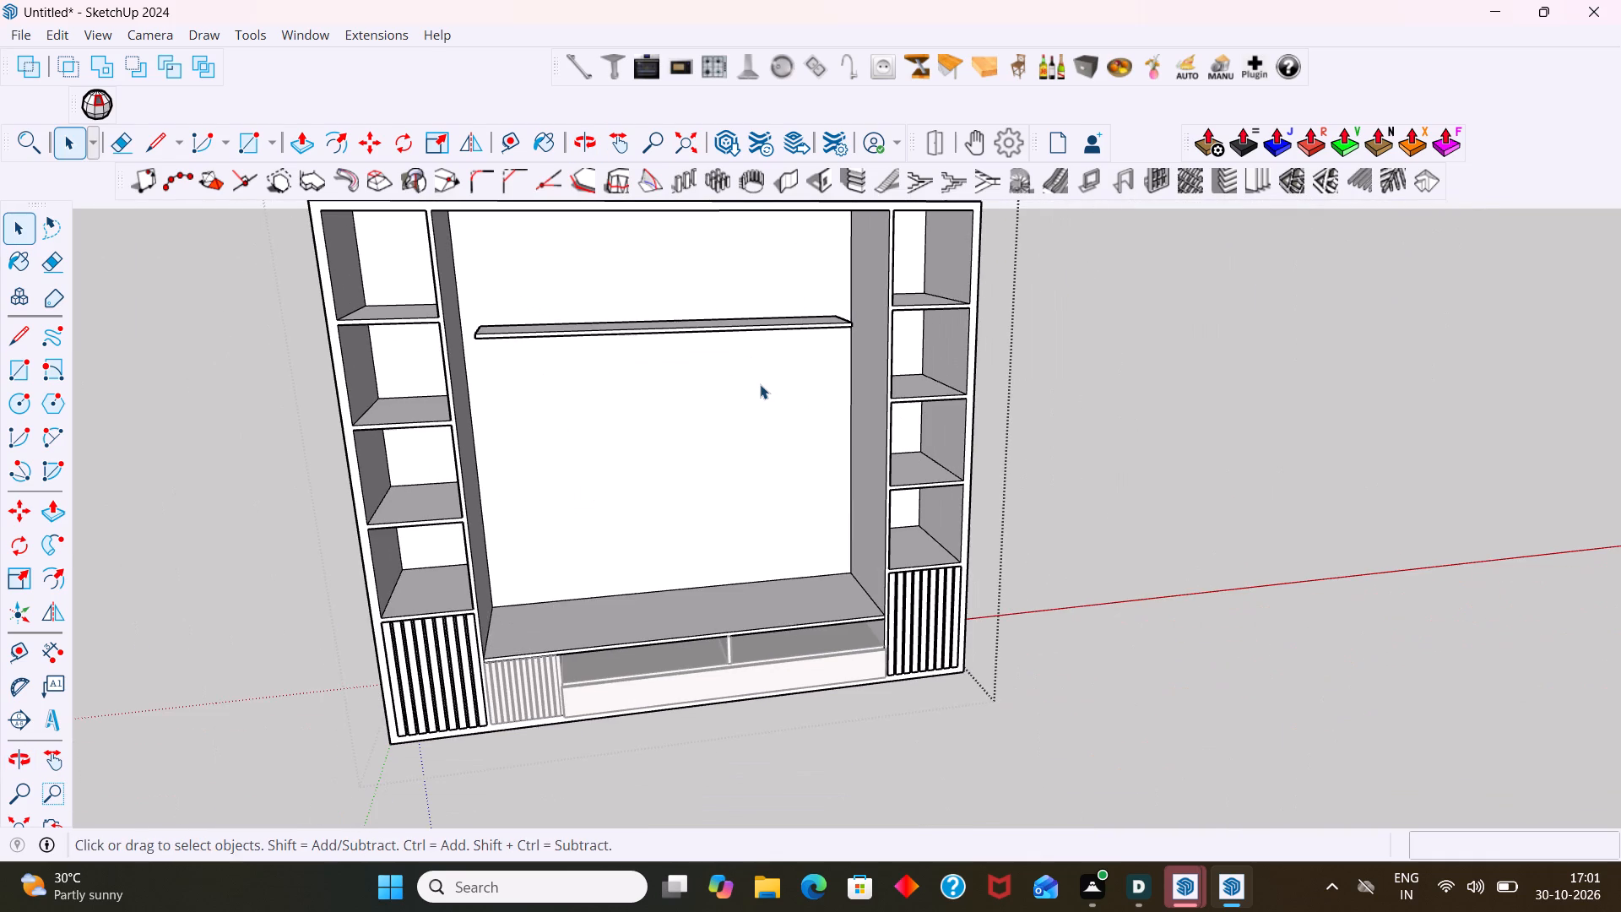
scroll(766, 388, down, 2)
middle_drag(770, 399, 735, 489)
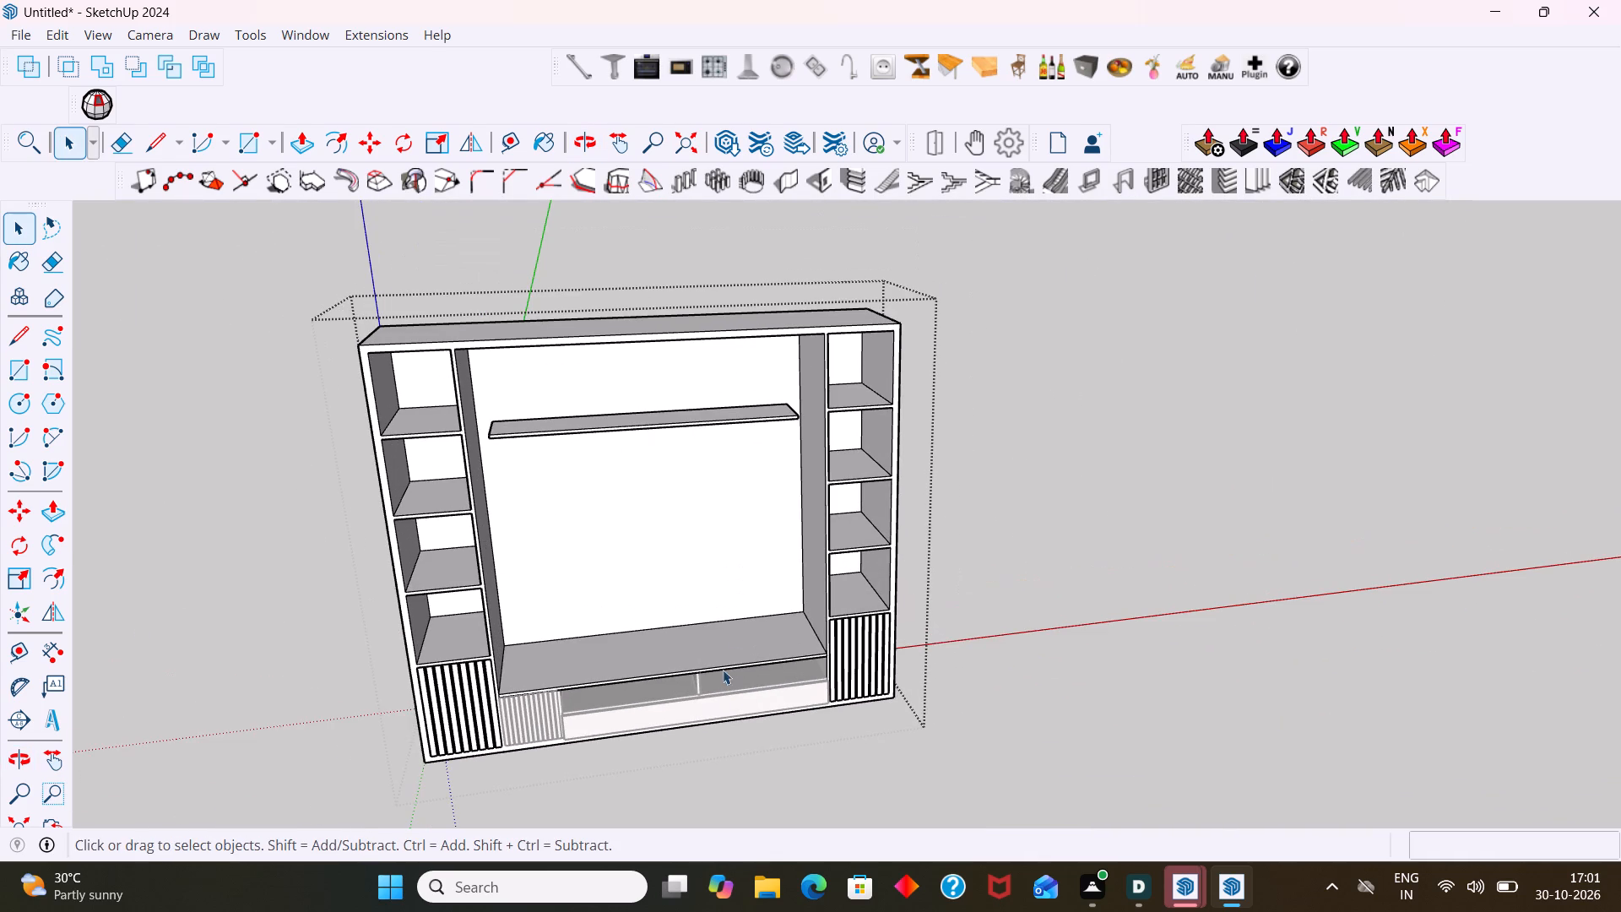
scroll(604, 622, down, 1)
middle_drag(680, 601, 706, 600)
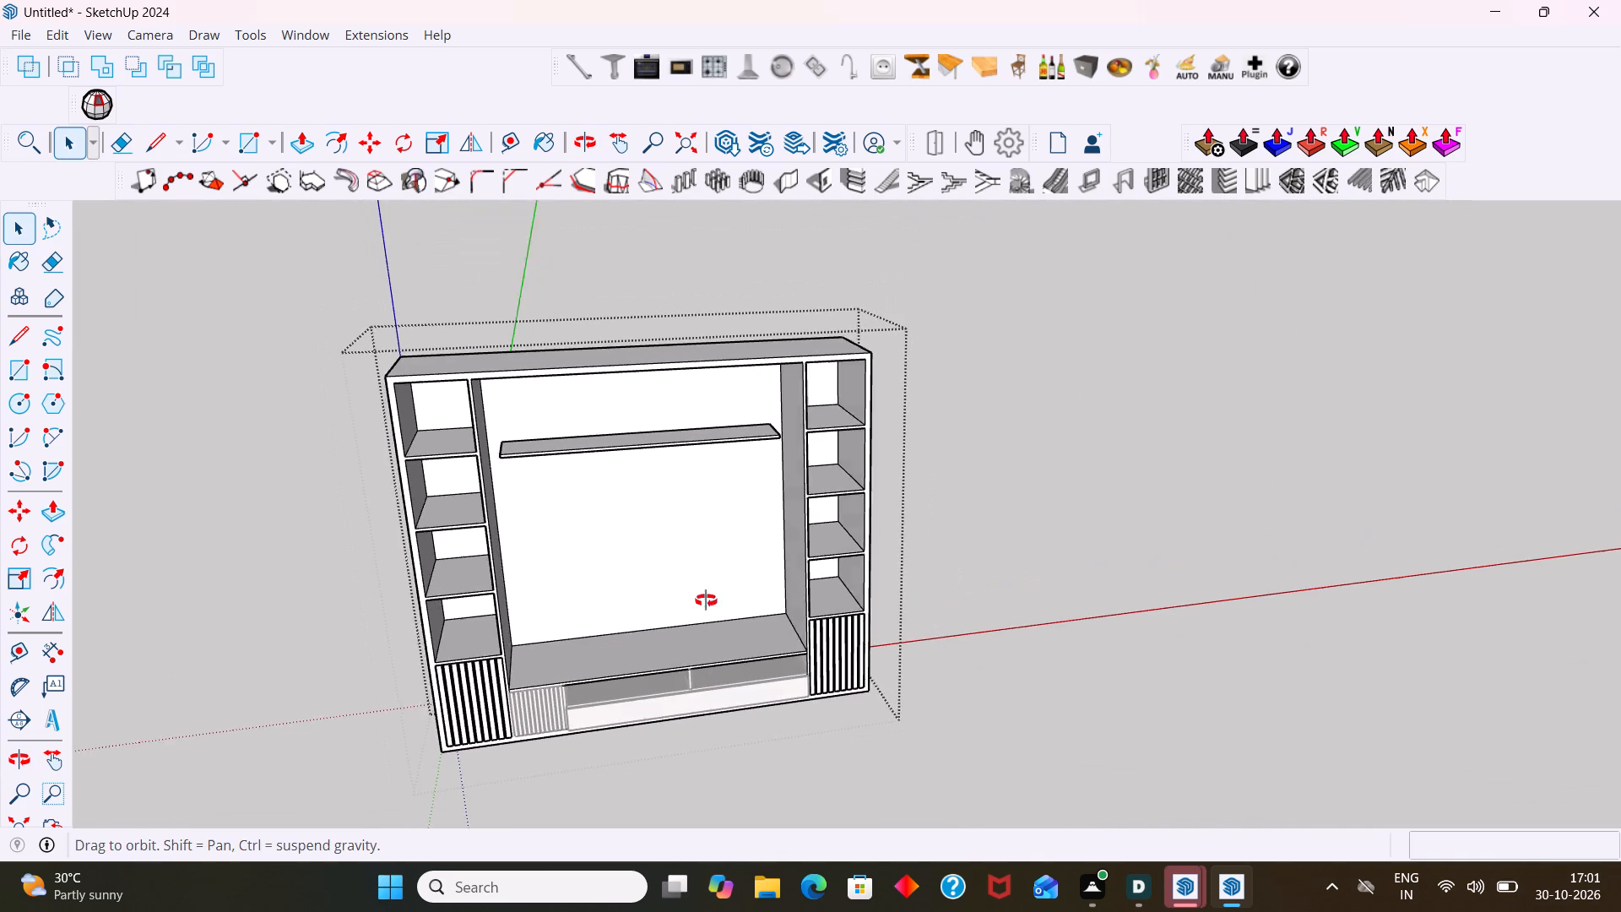
middle_drag(706, 600, 741, 492)
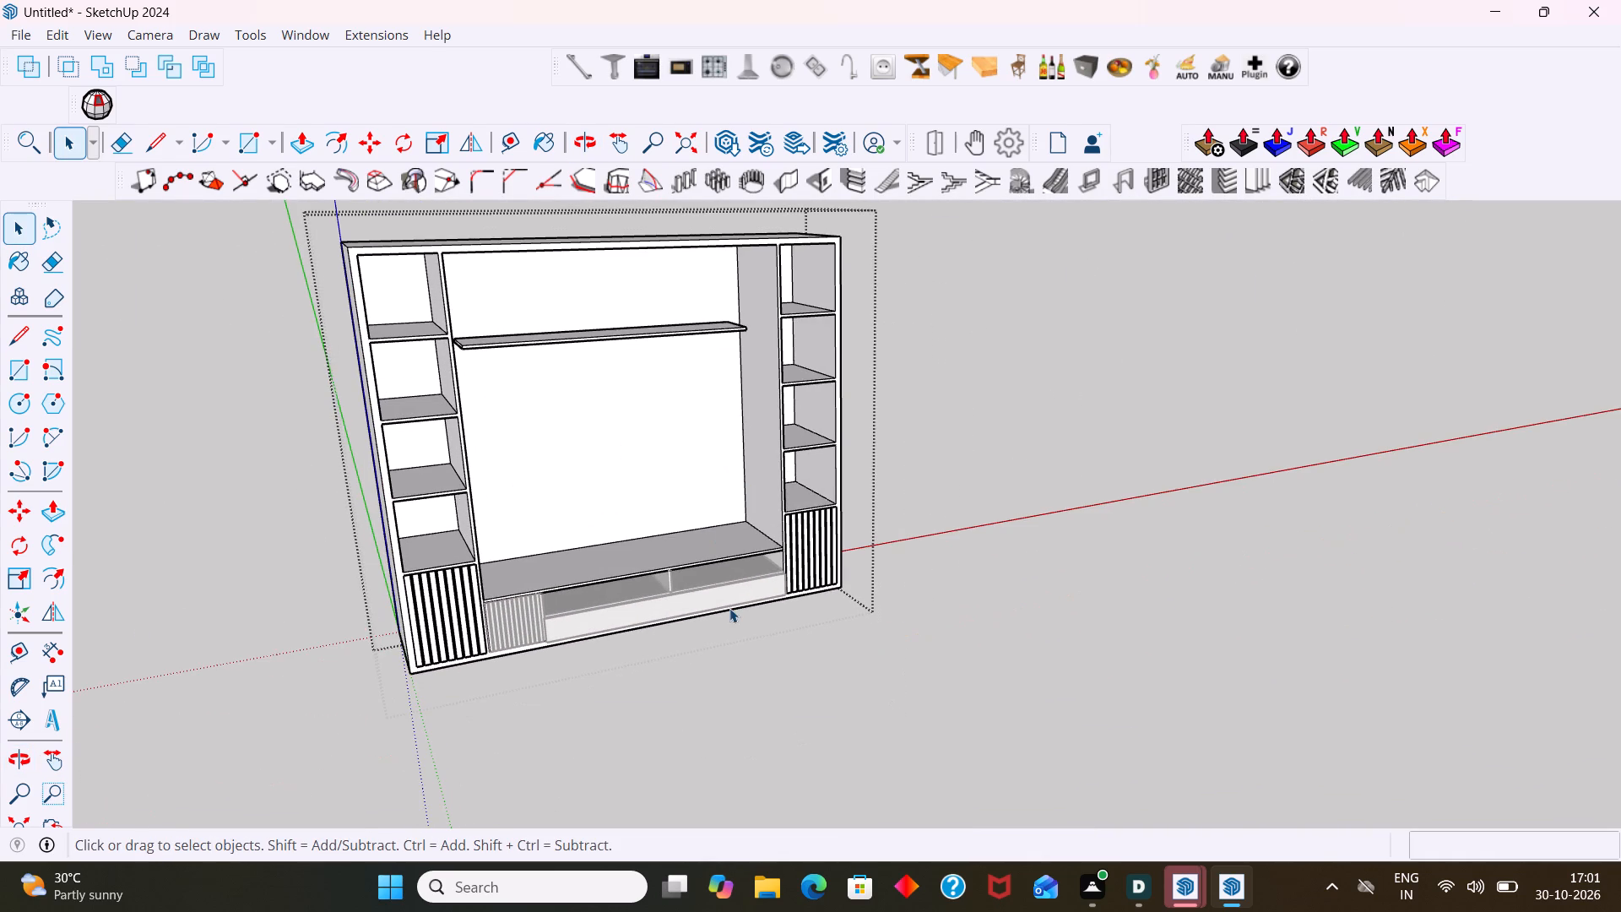
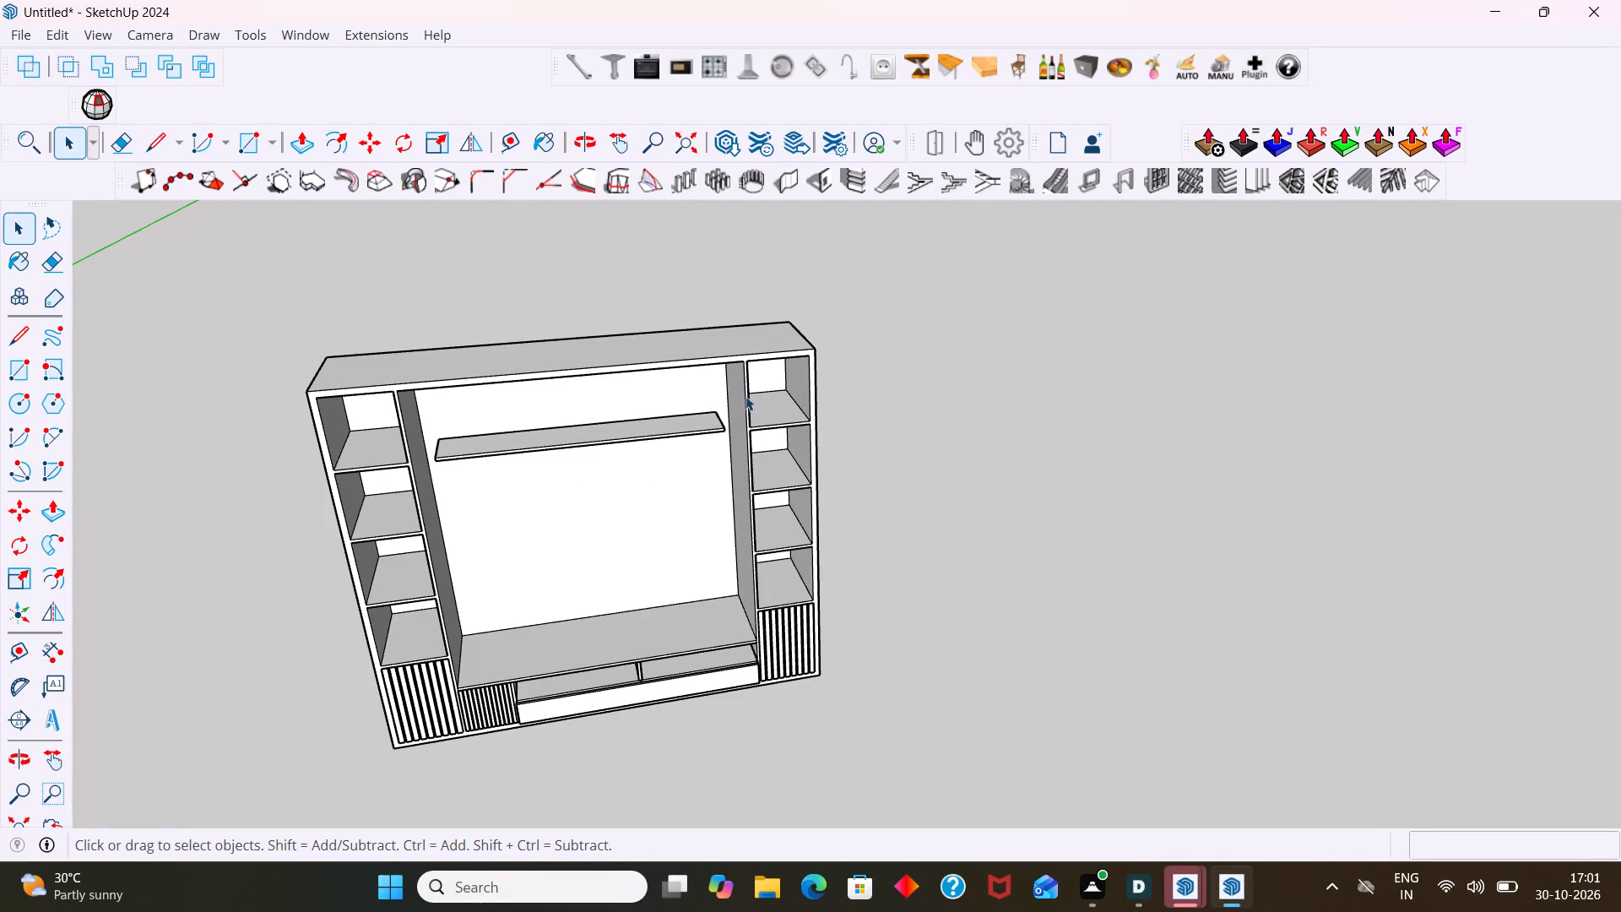
Make the large central back panel face and its edges a separate group inside the wall cabinet.
scroll(1274, 355, down, 3)
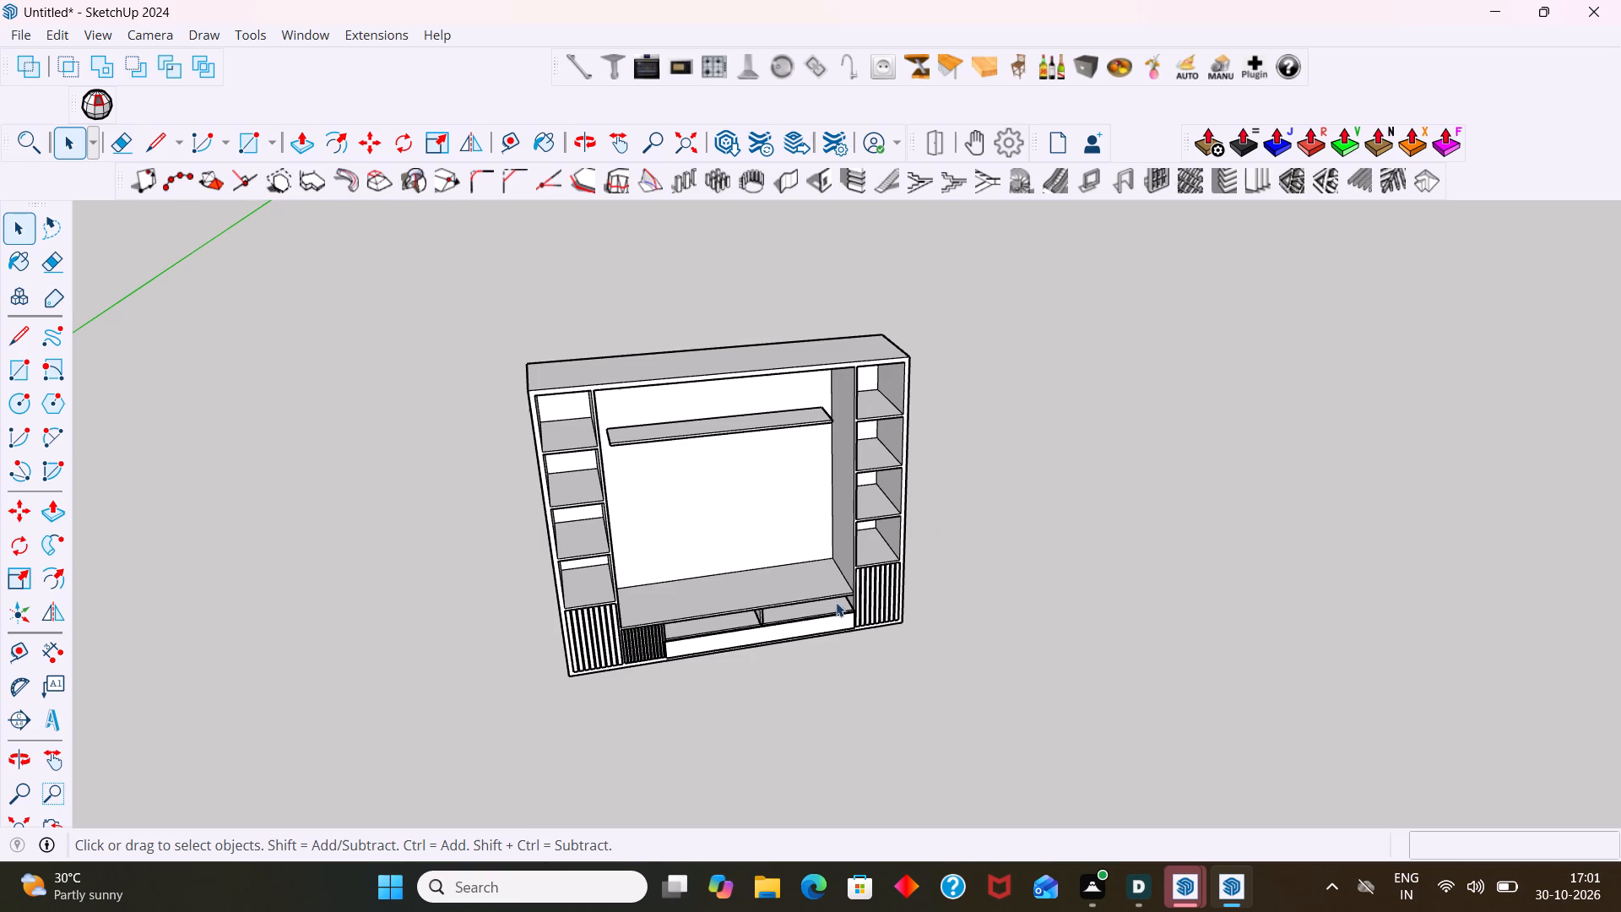
scroll(832, 602, up, 3)
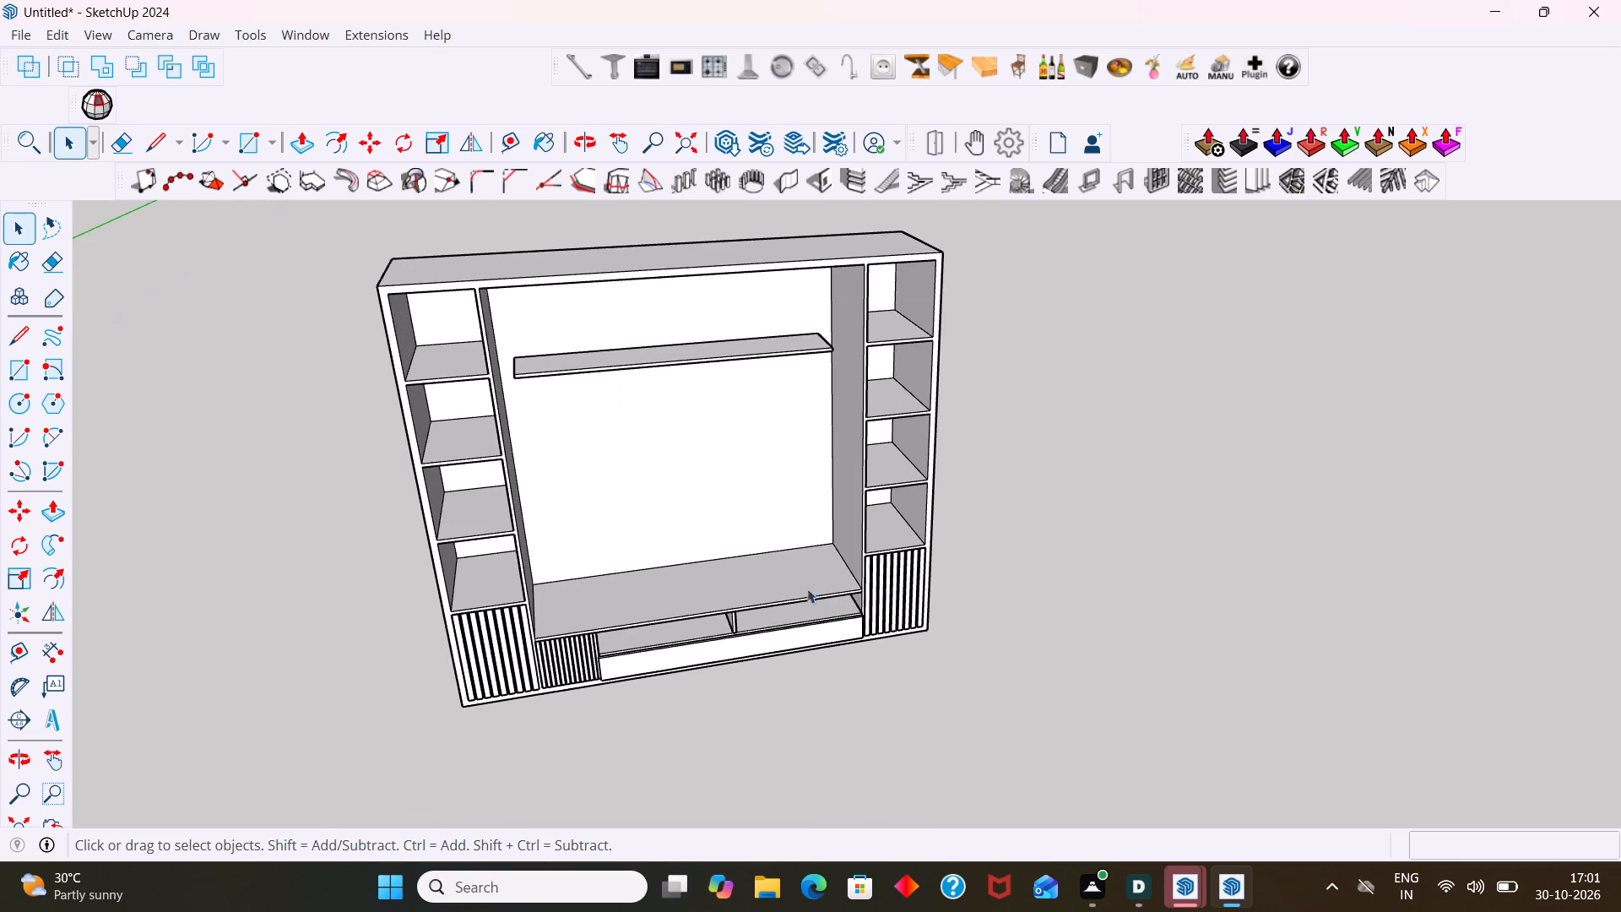
scroll(602, 525, up, 2)
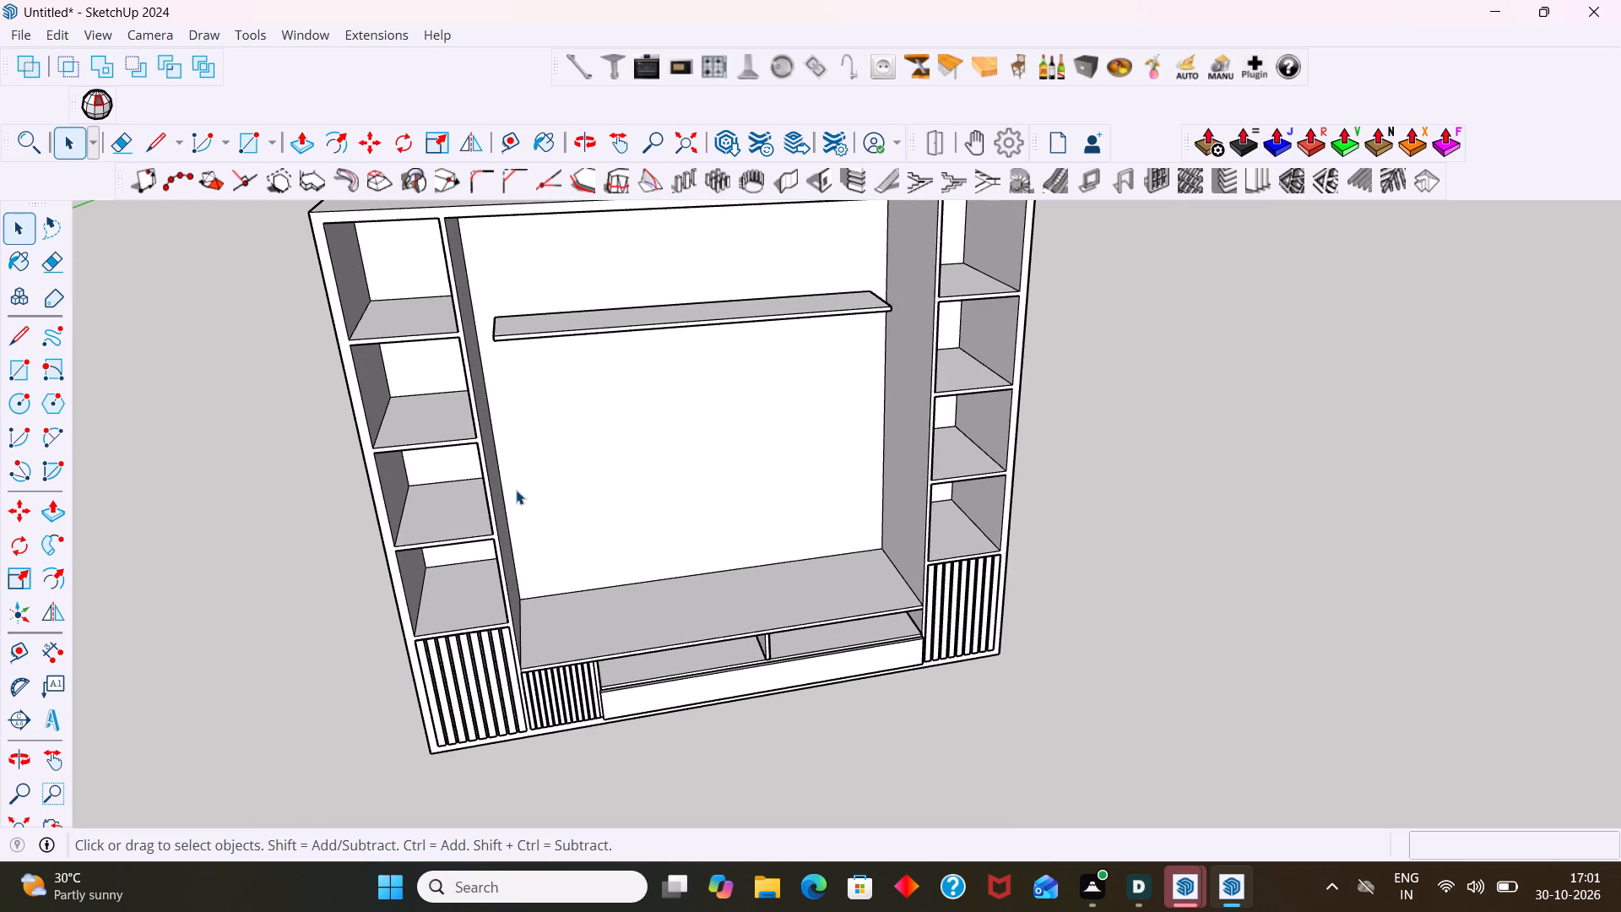
middle_drag(531, 483, 613, 475)
scroll(572, 479, up, 1)
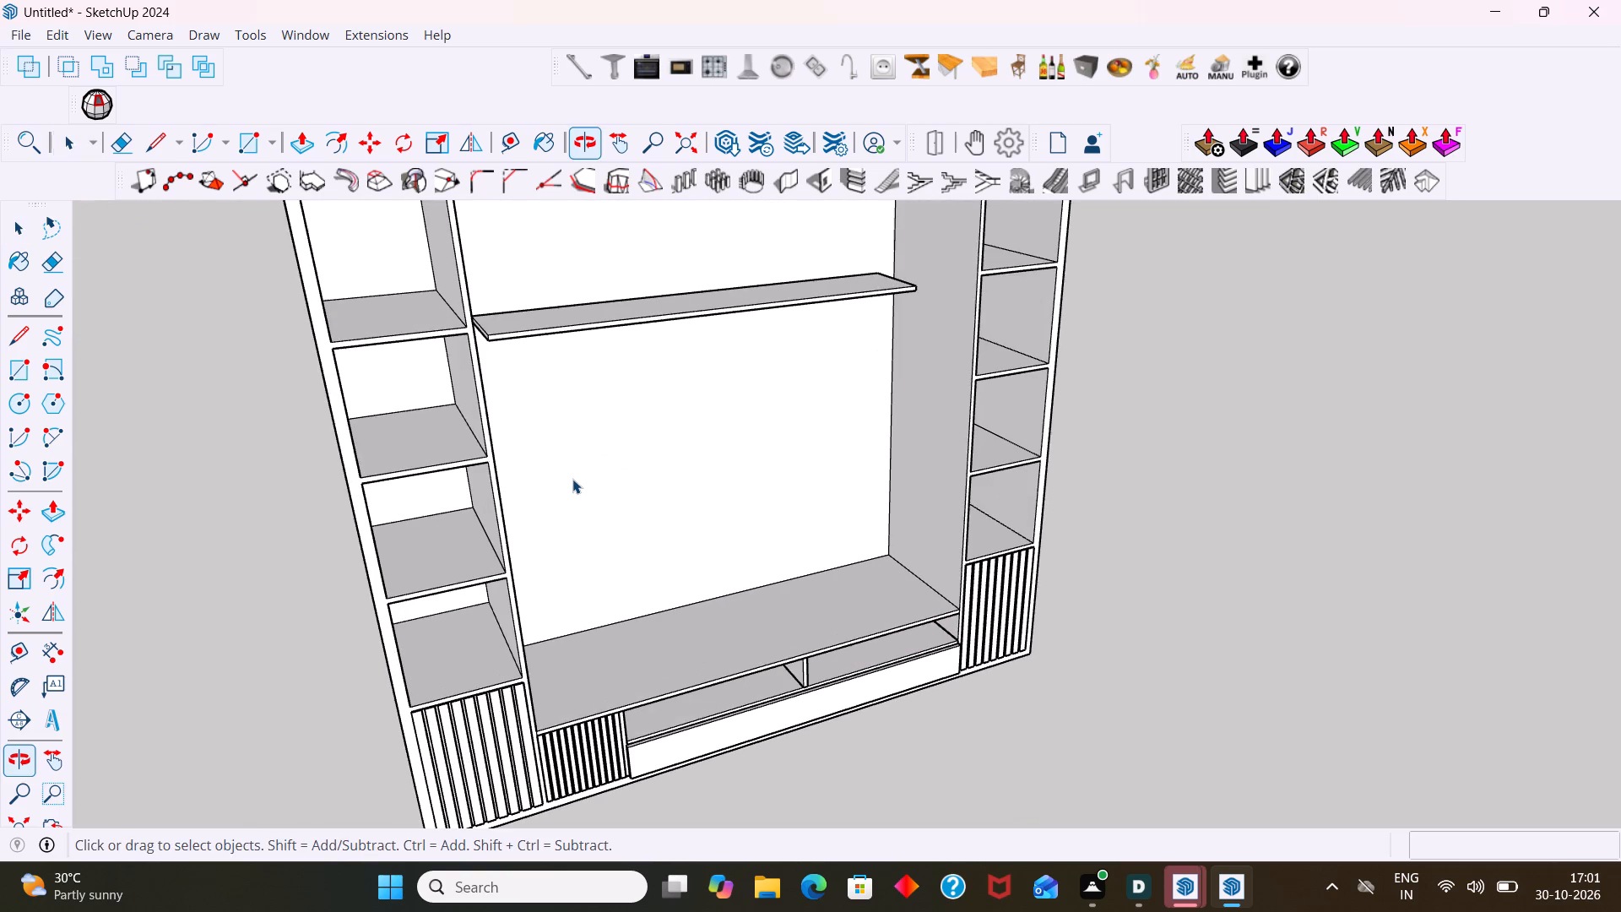
click(572, 479)
double_click(572, 479)
triple_click(572, 479)
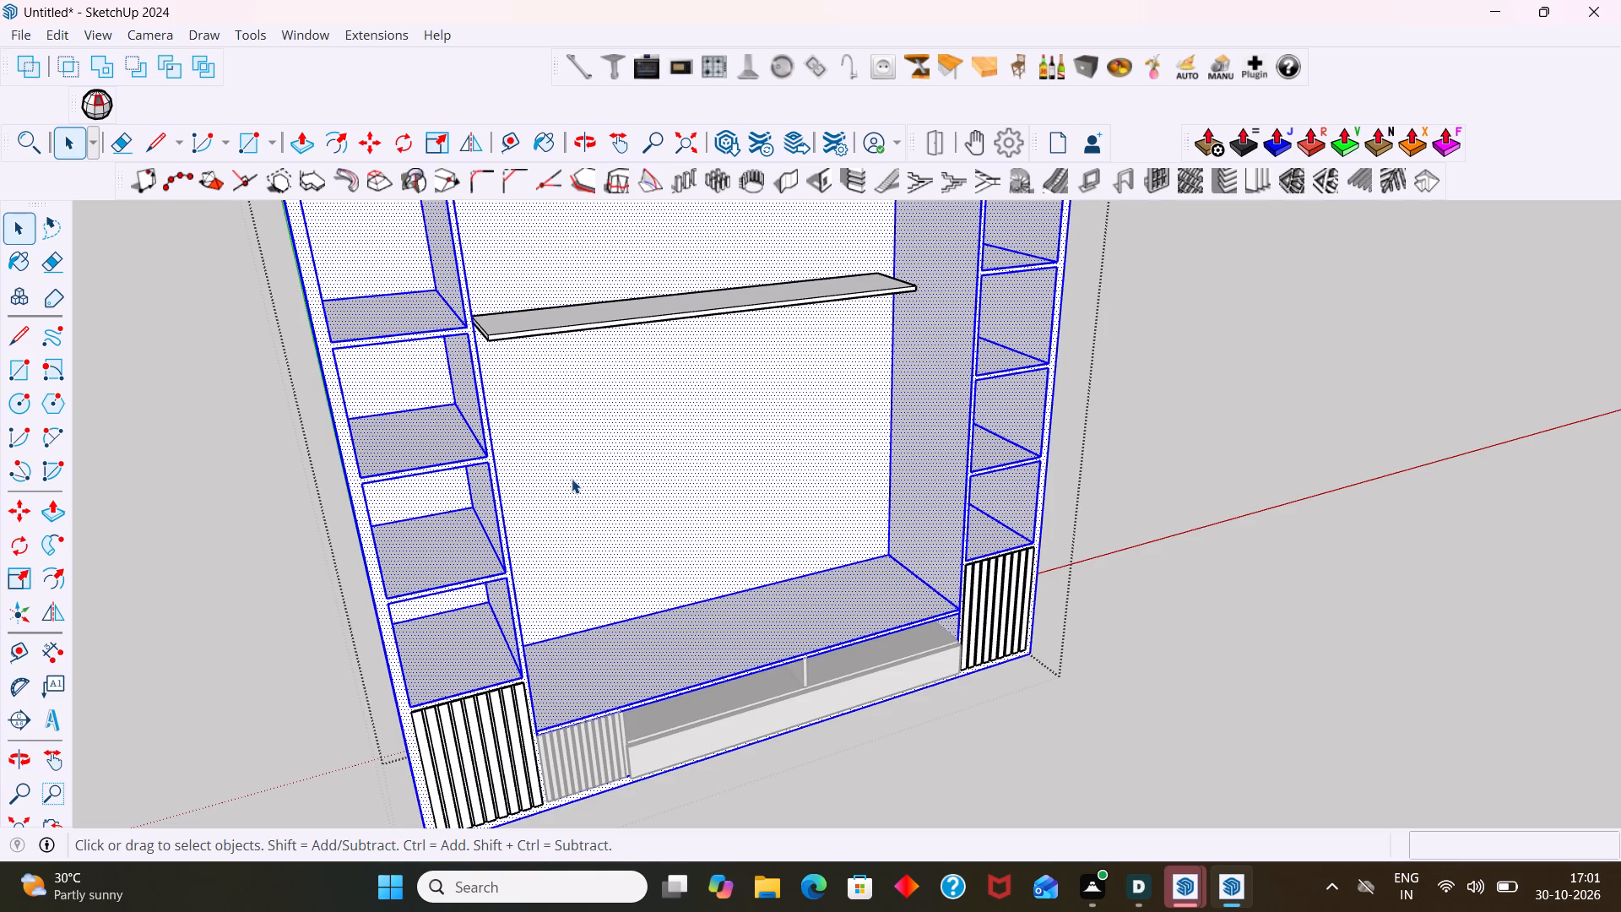
click(566, 489)
double_click(566, 489)
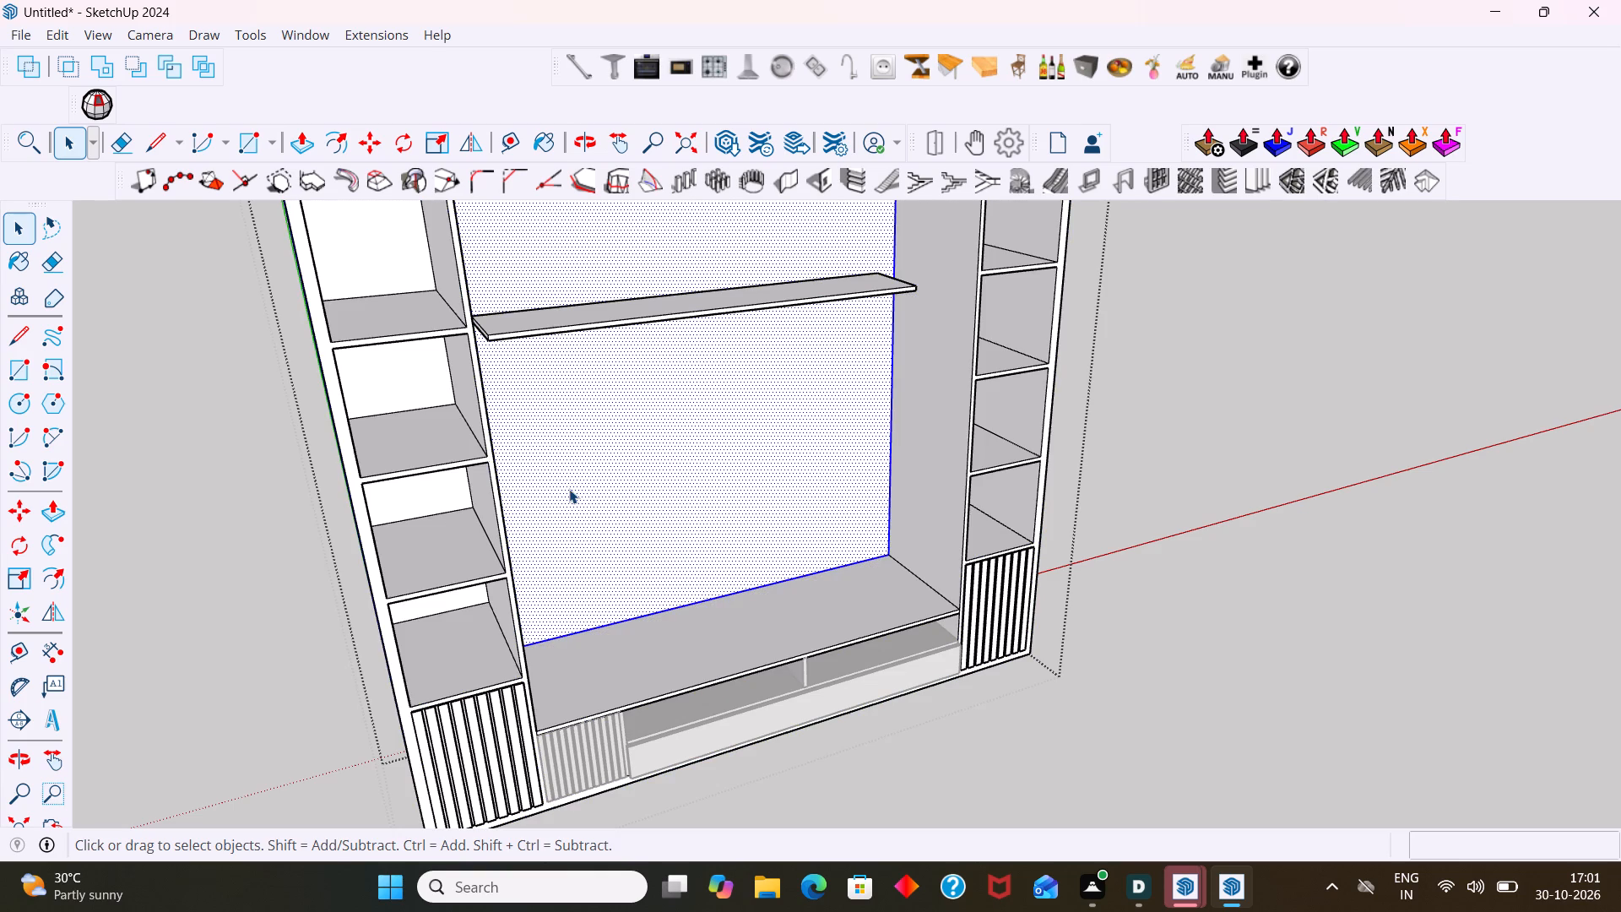
middle_drag(585, 489, 458, 491)
scroll(501, 518, down, 3)
shift+middle_drag(511, 521, 523, 605)
middle_drag(531, 563, 531, 556)
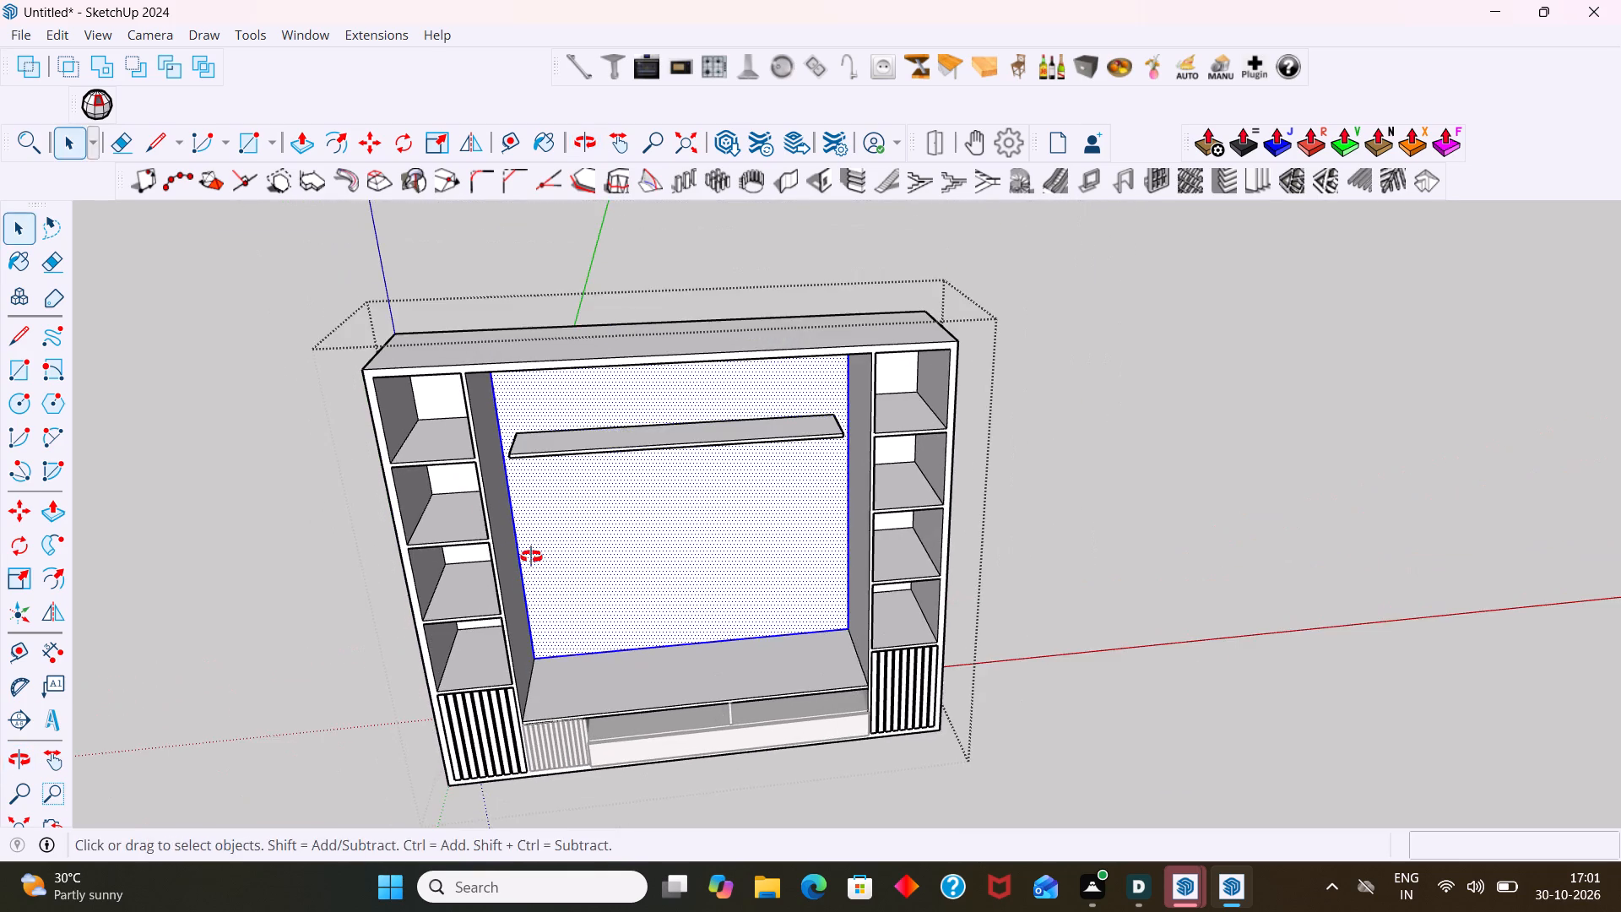
middle_drag(531, 556, 539, 460)
right_click(575, 524)
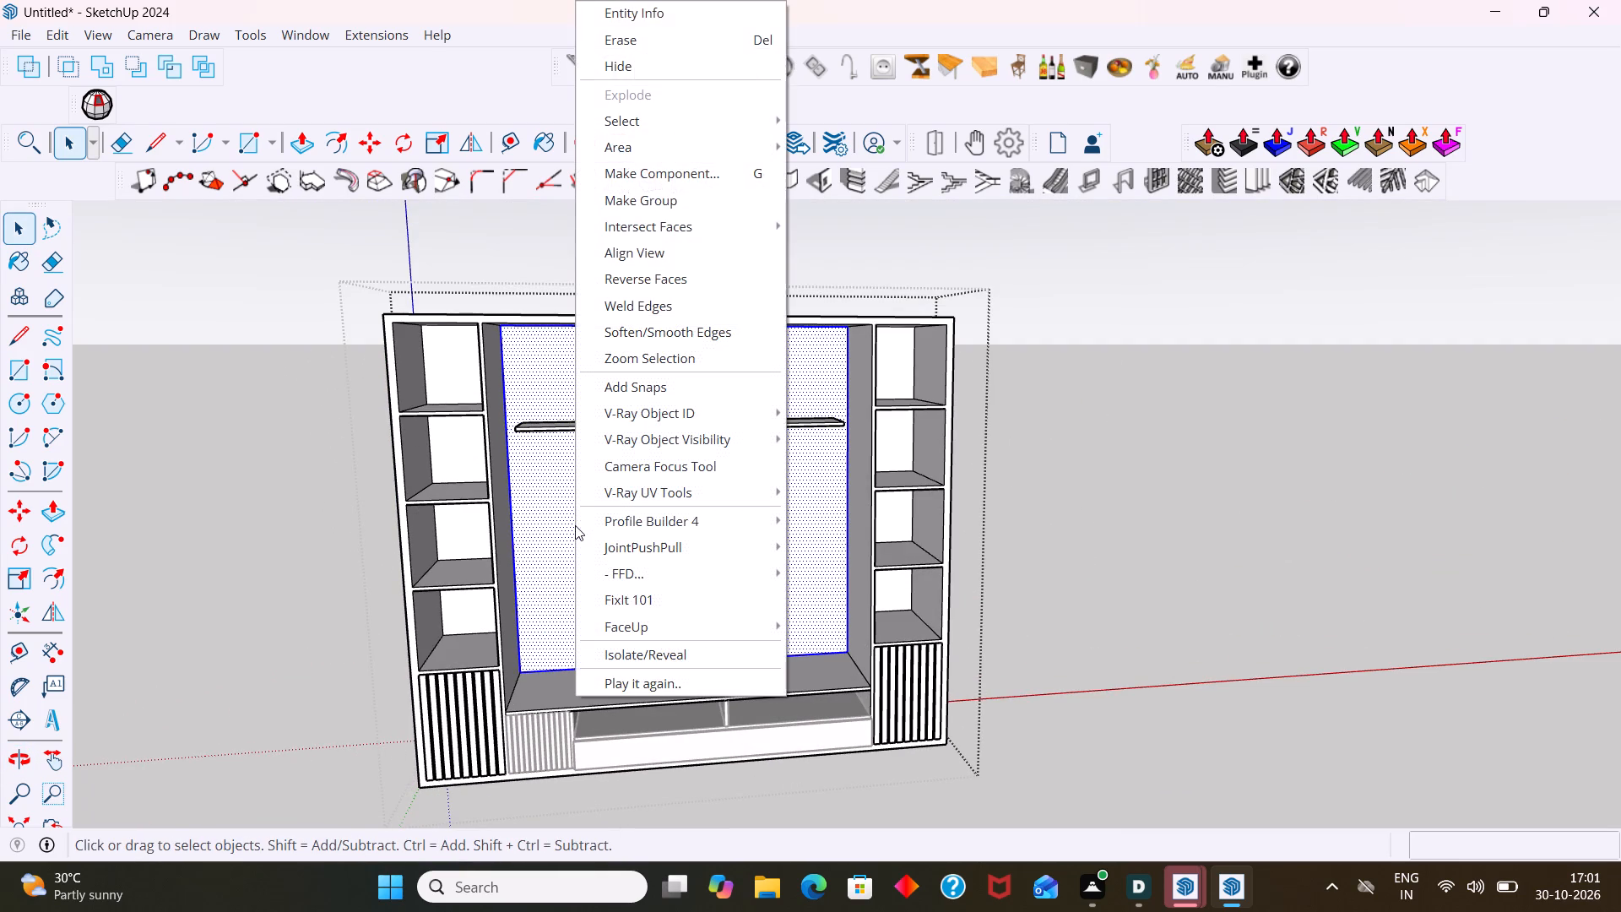
click(646, 207)
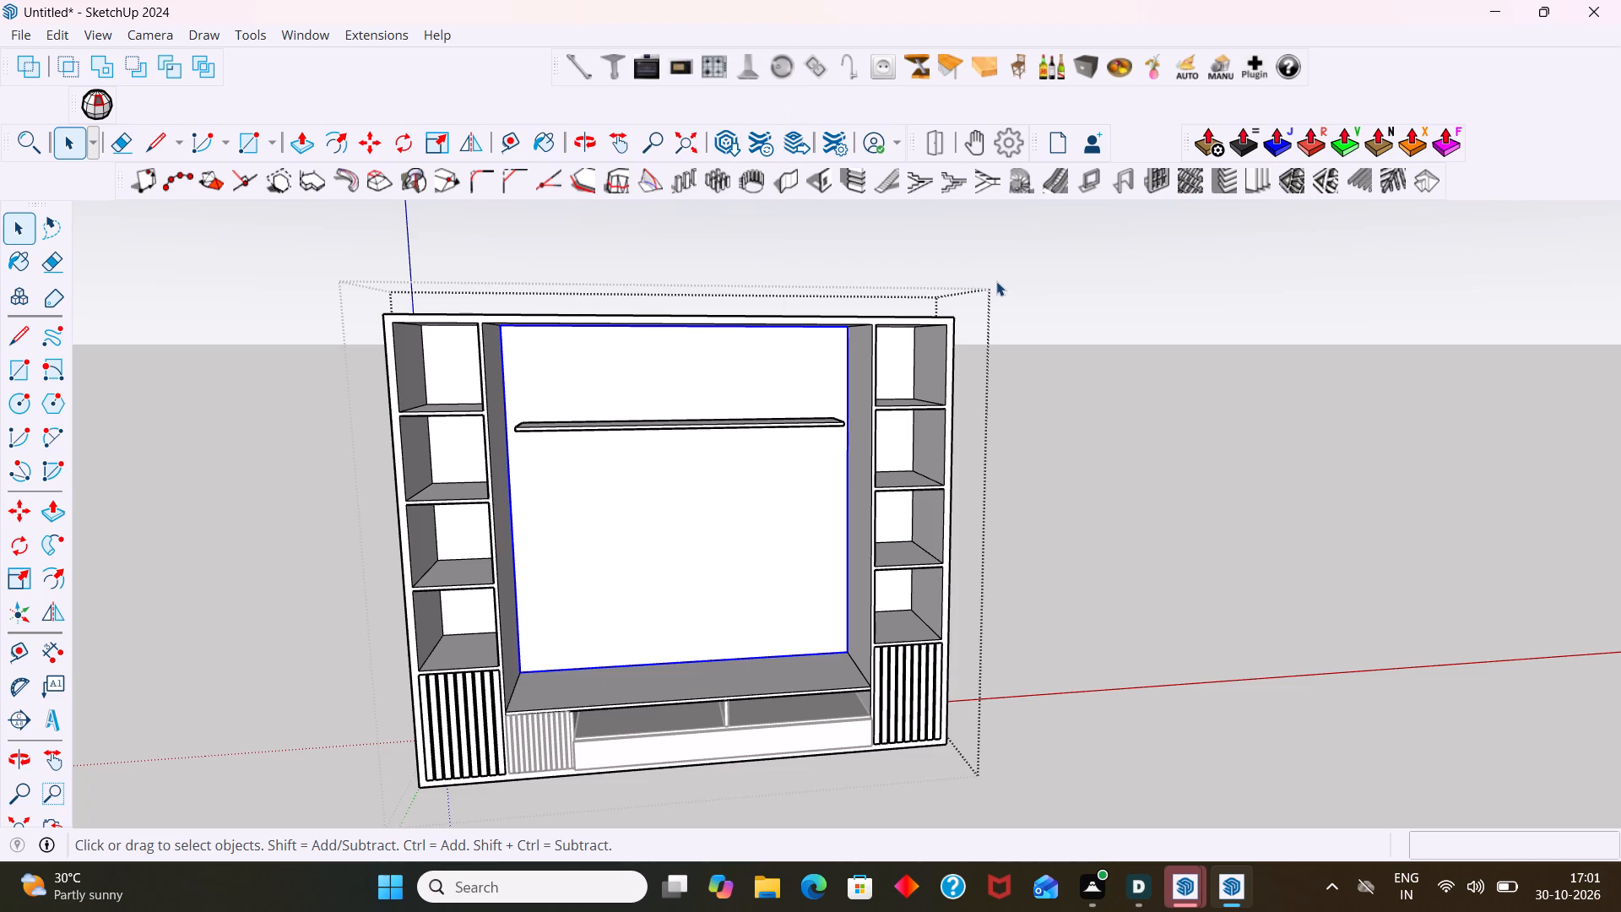
click(996, 281)
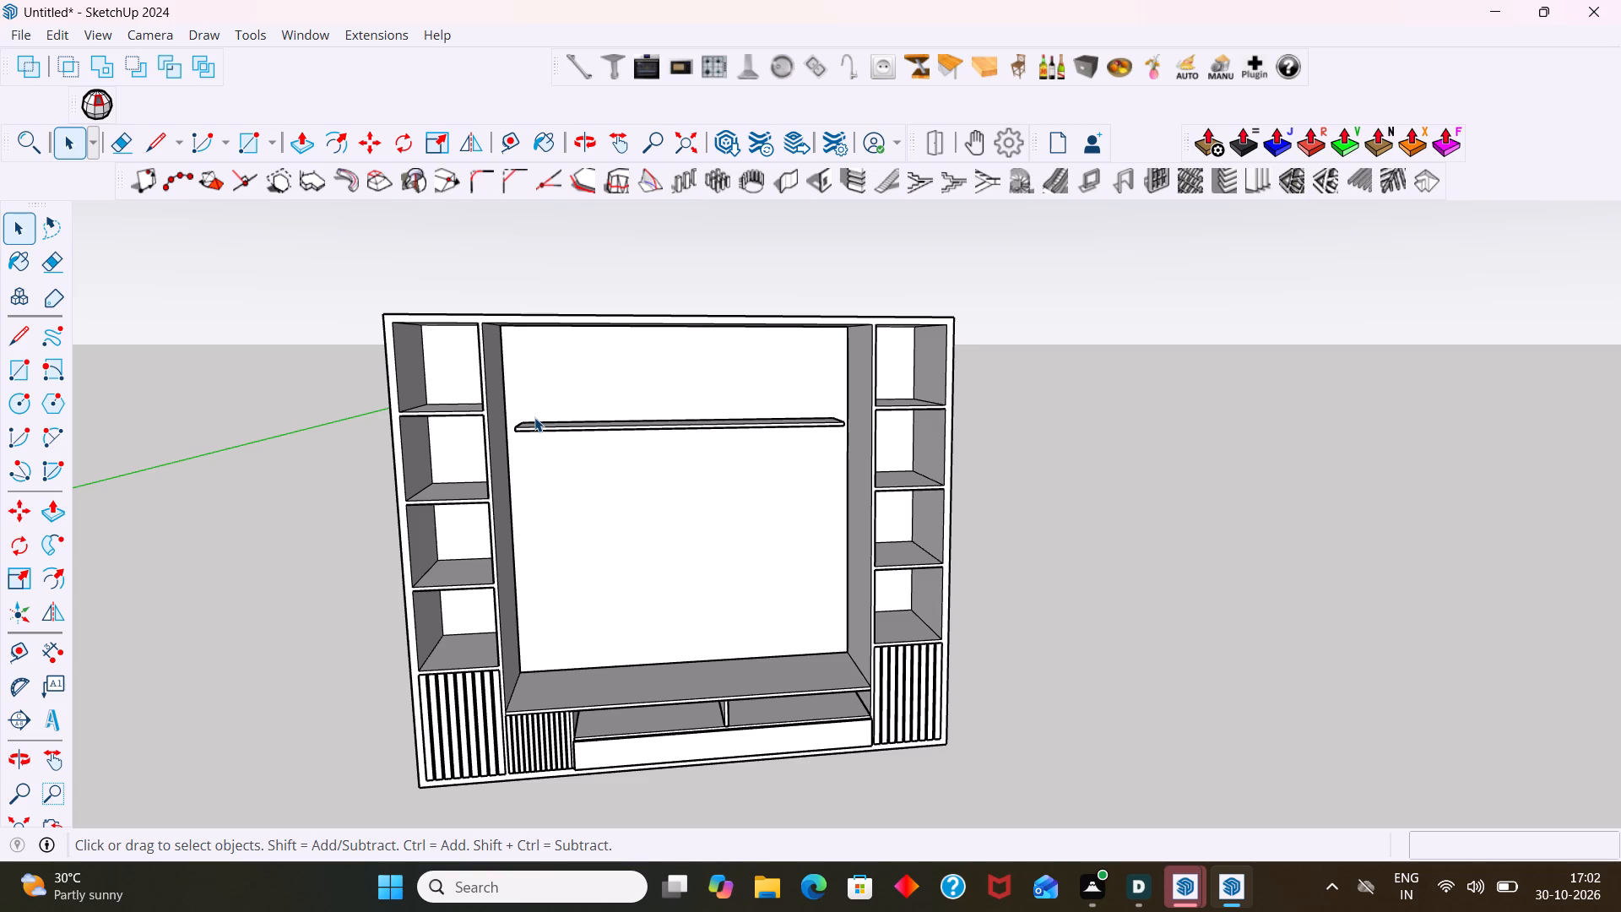
Draw a full-height rectangle about 30 mm wide and 1819 mm tall along the central back panel's left edge, inside the cabinet group.
click(537, 396)
triple_click(538, 392)
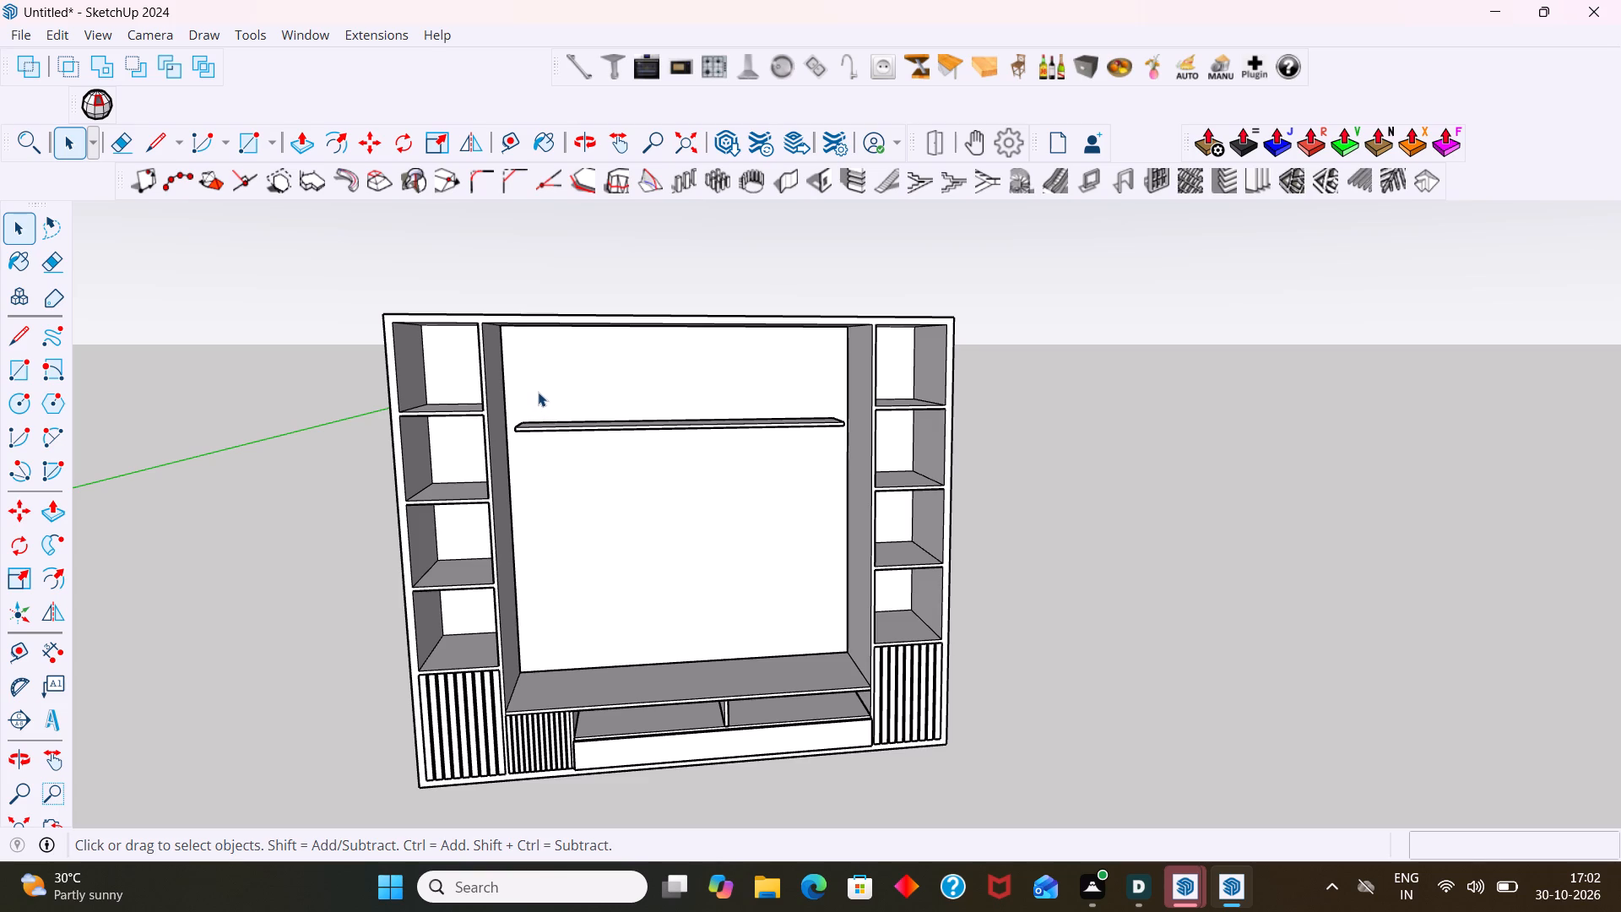
click(550, 392)
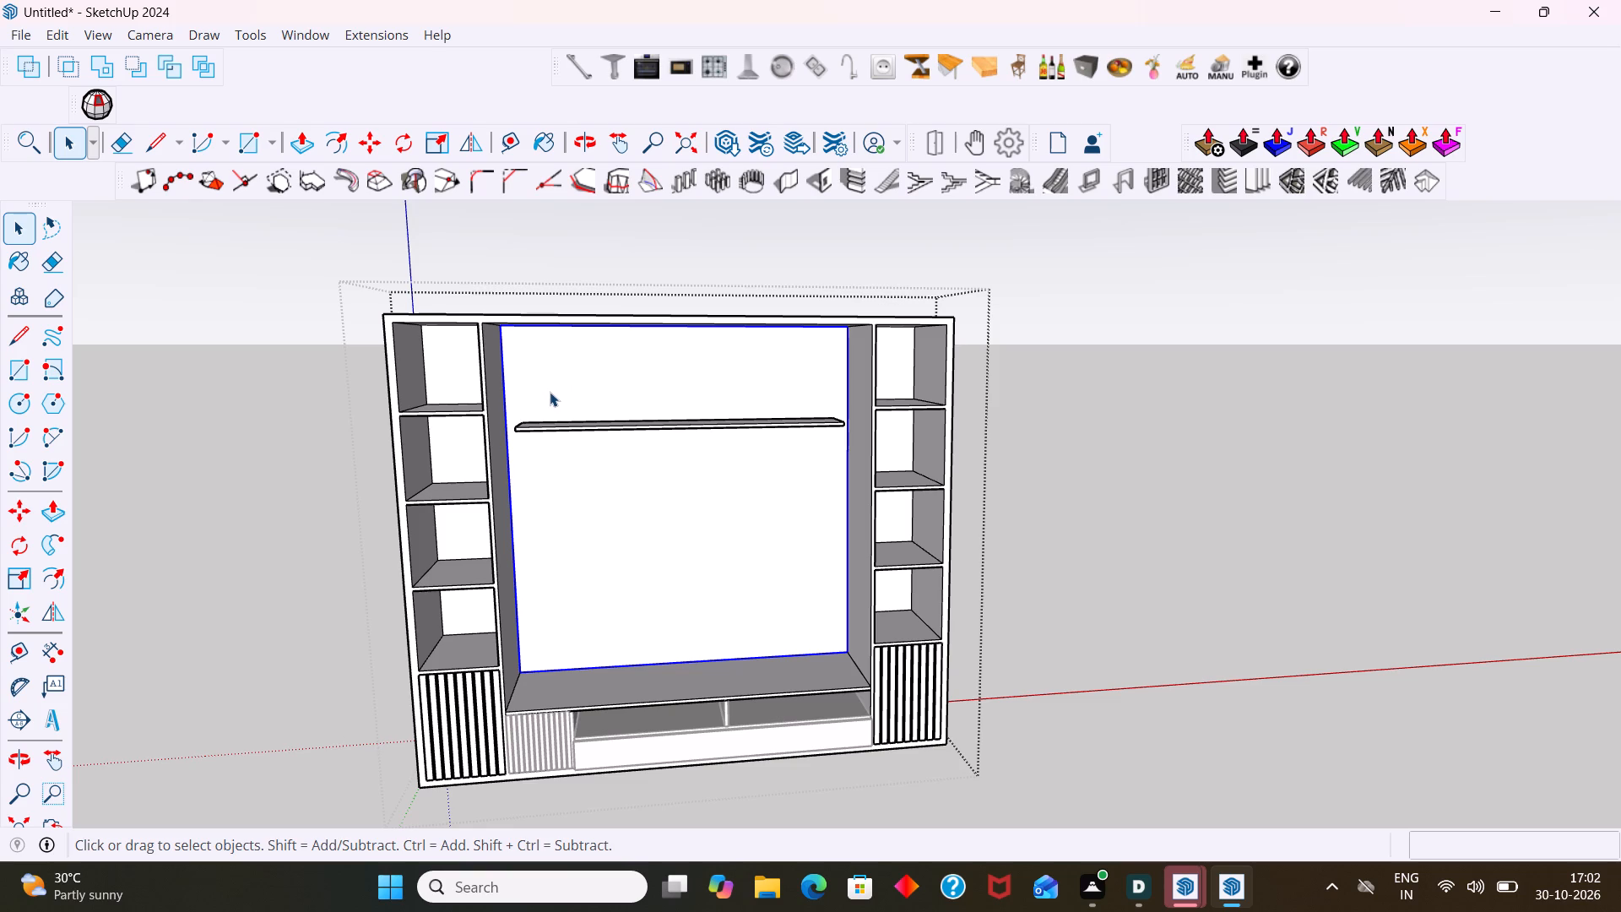
scroll(506, 374, up, 2)
middle_drag(516, 377, 591, 399)
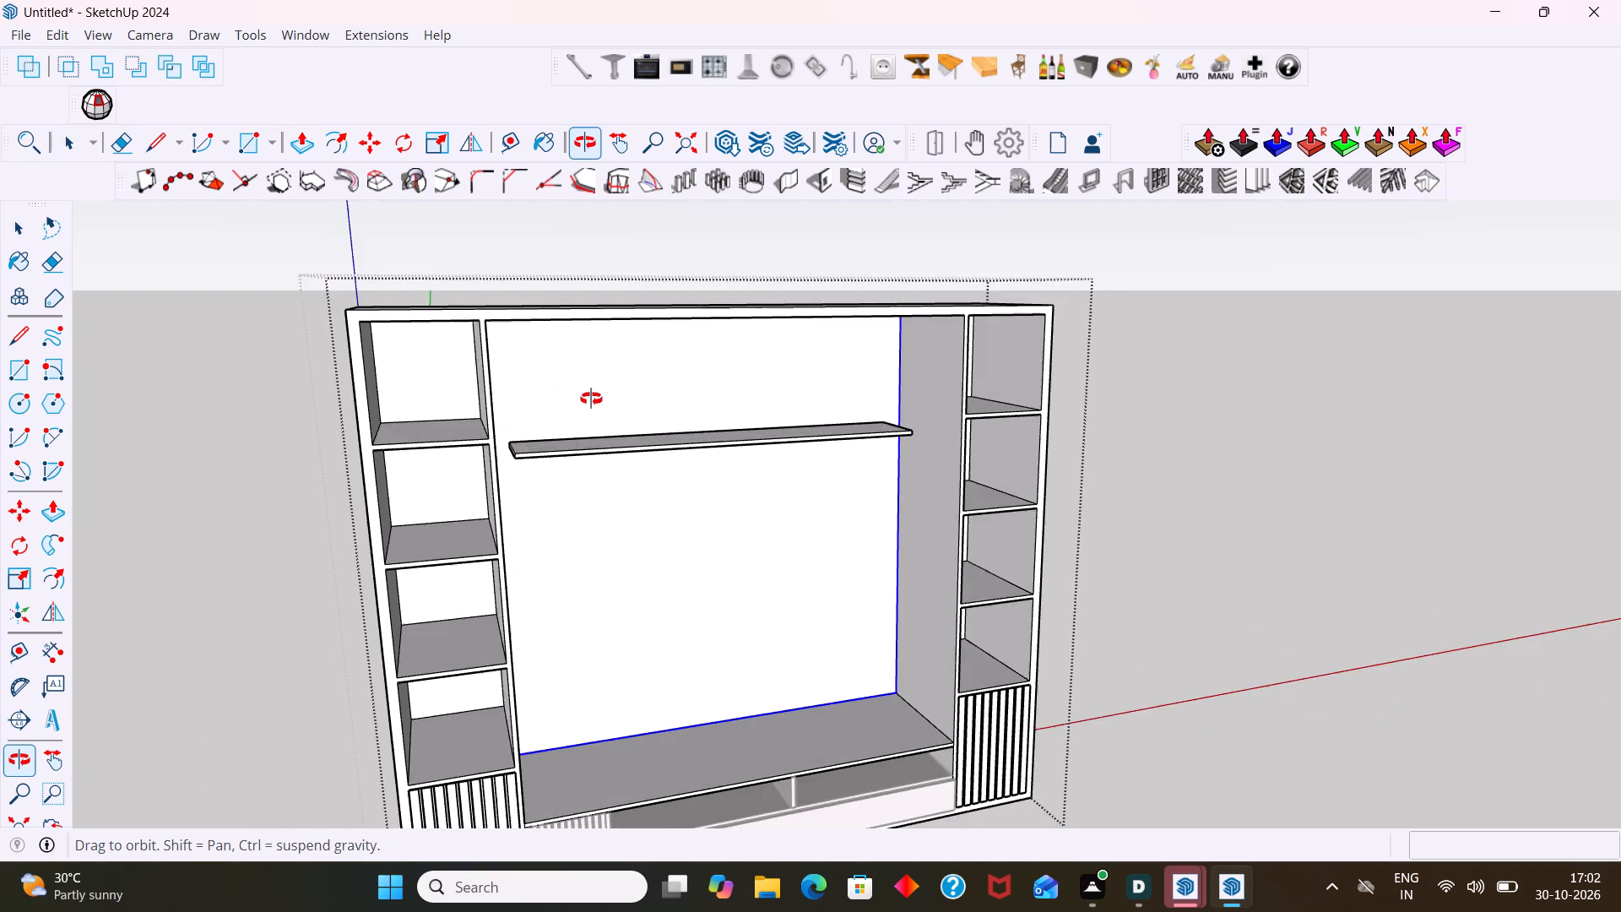
middle_drag(591, 399, 502, 417)
scroll(502, 417, up, 1)
key(r)
middle_drag(511, 357, 523, 349)
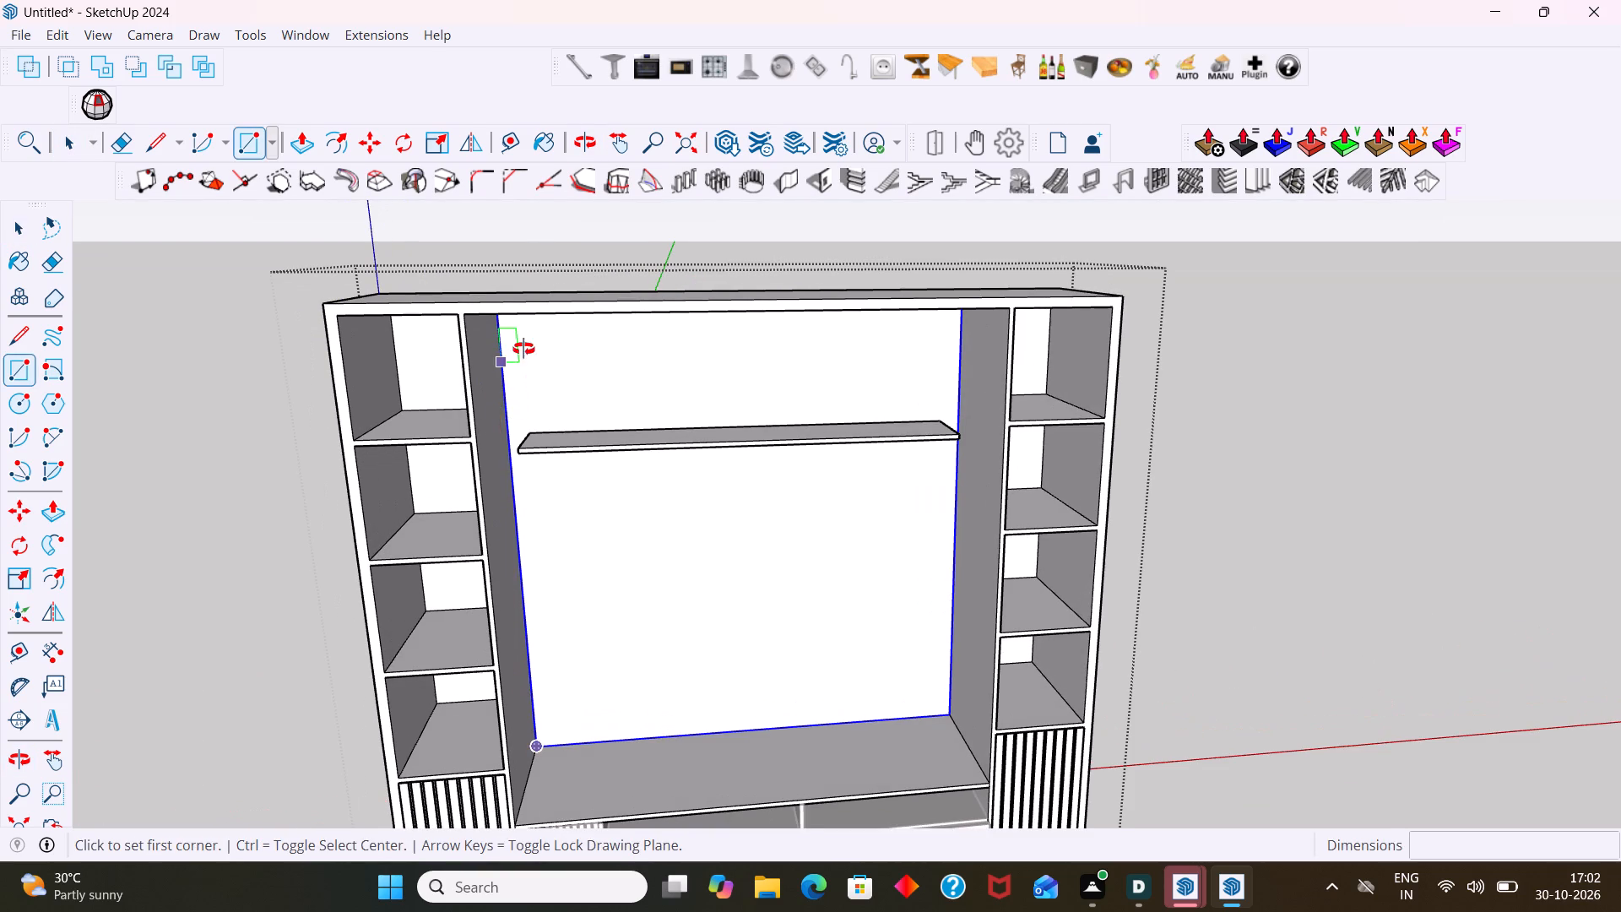
middle_drag(523, 349, 535, 336)
scroll(501, 329, up, 4)
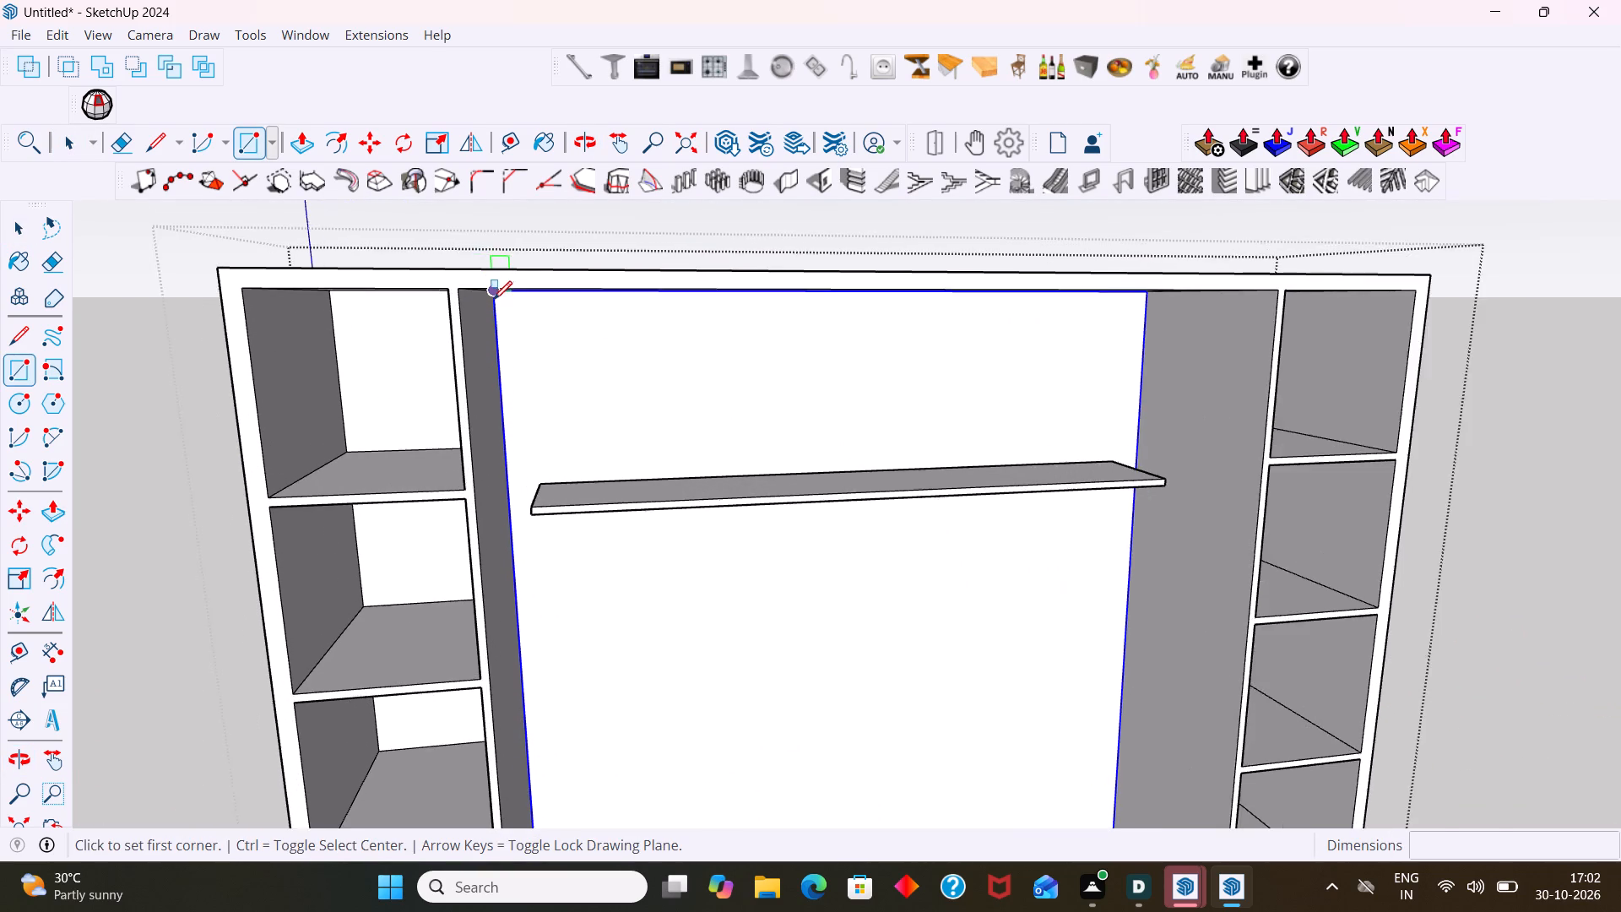
scroll(493, 300, up, 1)
middle_drag(491, 303, 495, 289)
click(496, 291)
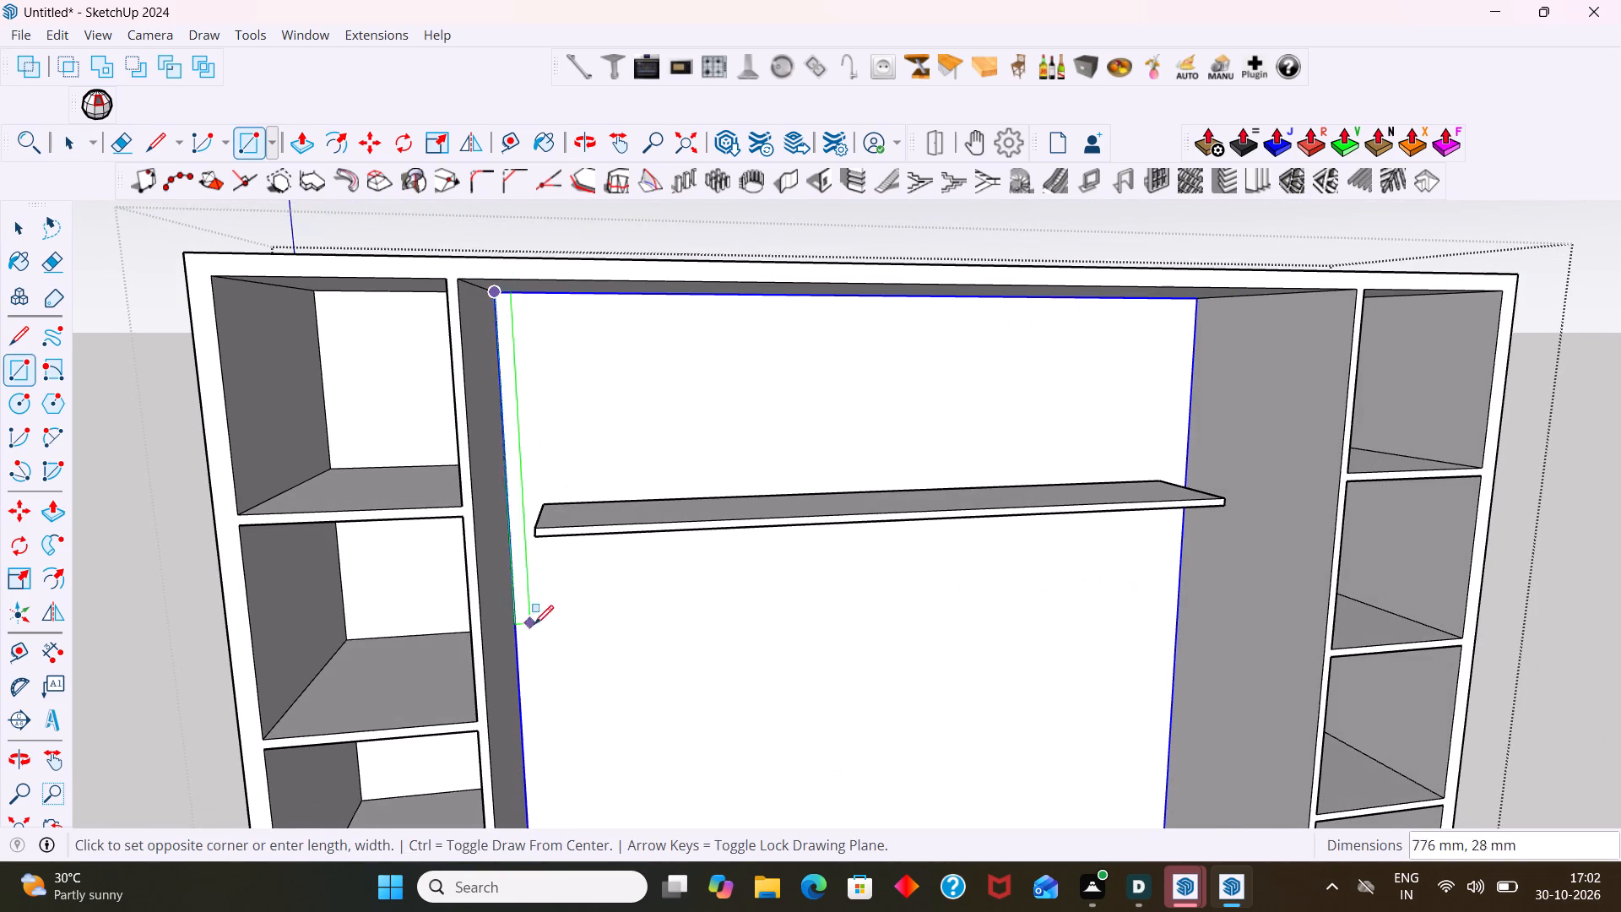
middle_drag(557, 638, 551, 402)
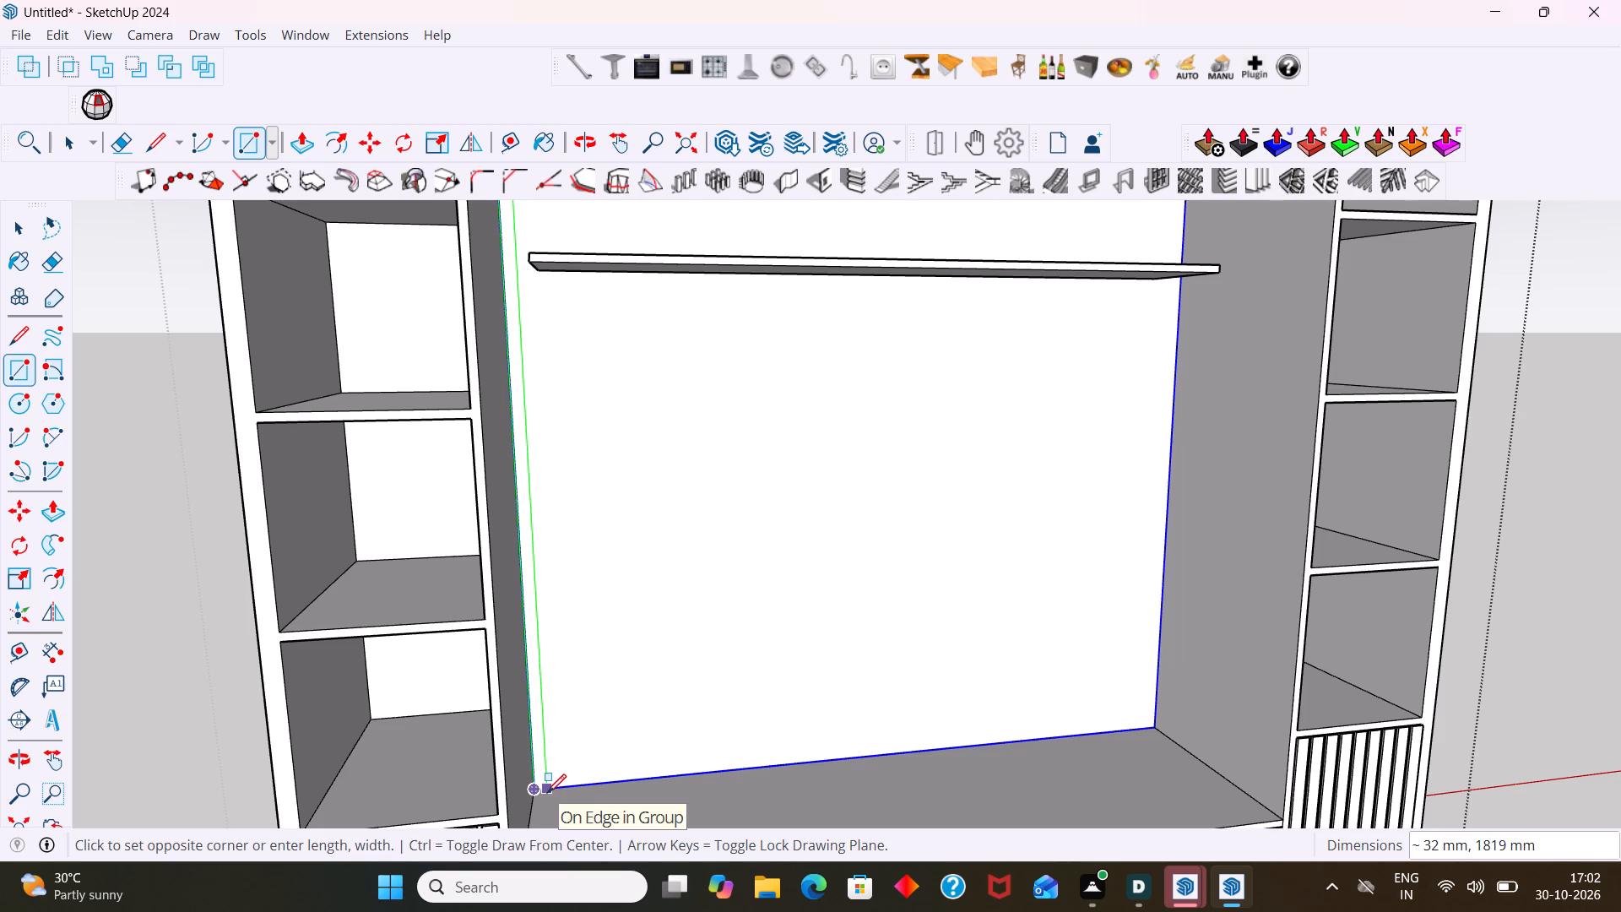
click(546, 793)
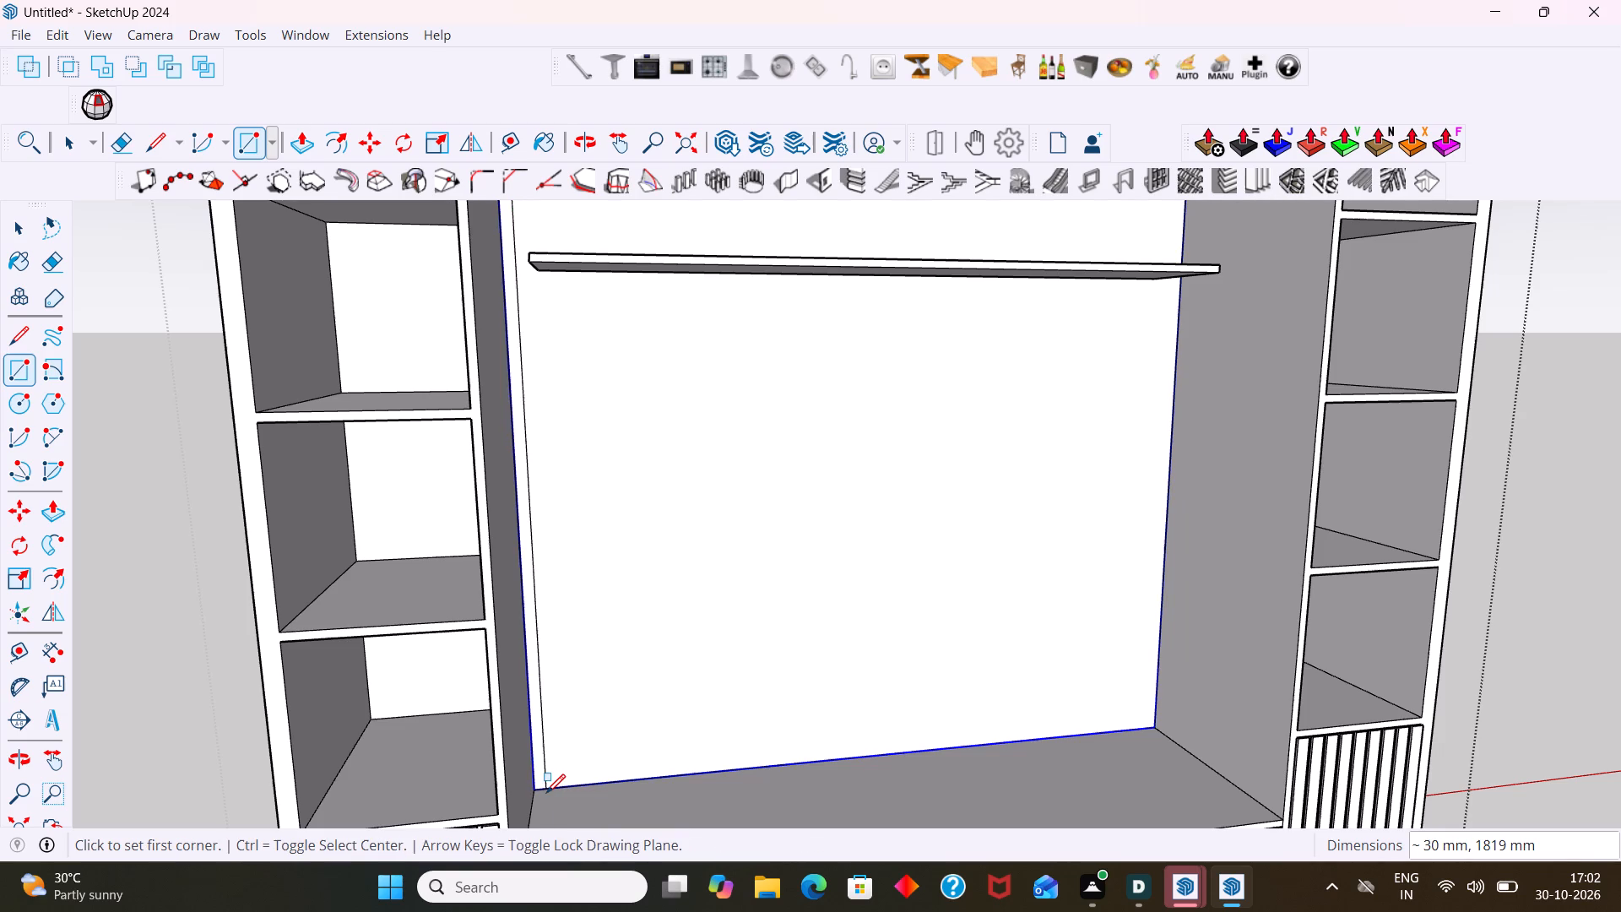
Make the narrow strip rectangle and its edges a group.
key(space)
double_click(539, 749)
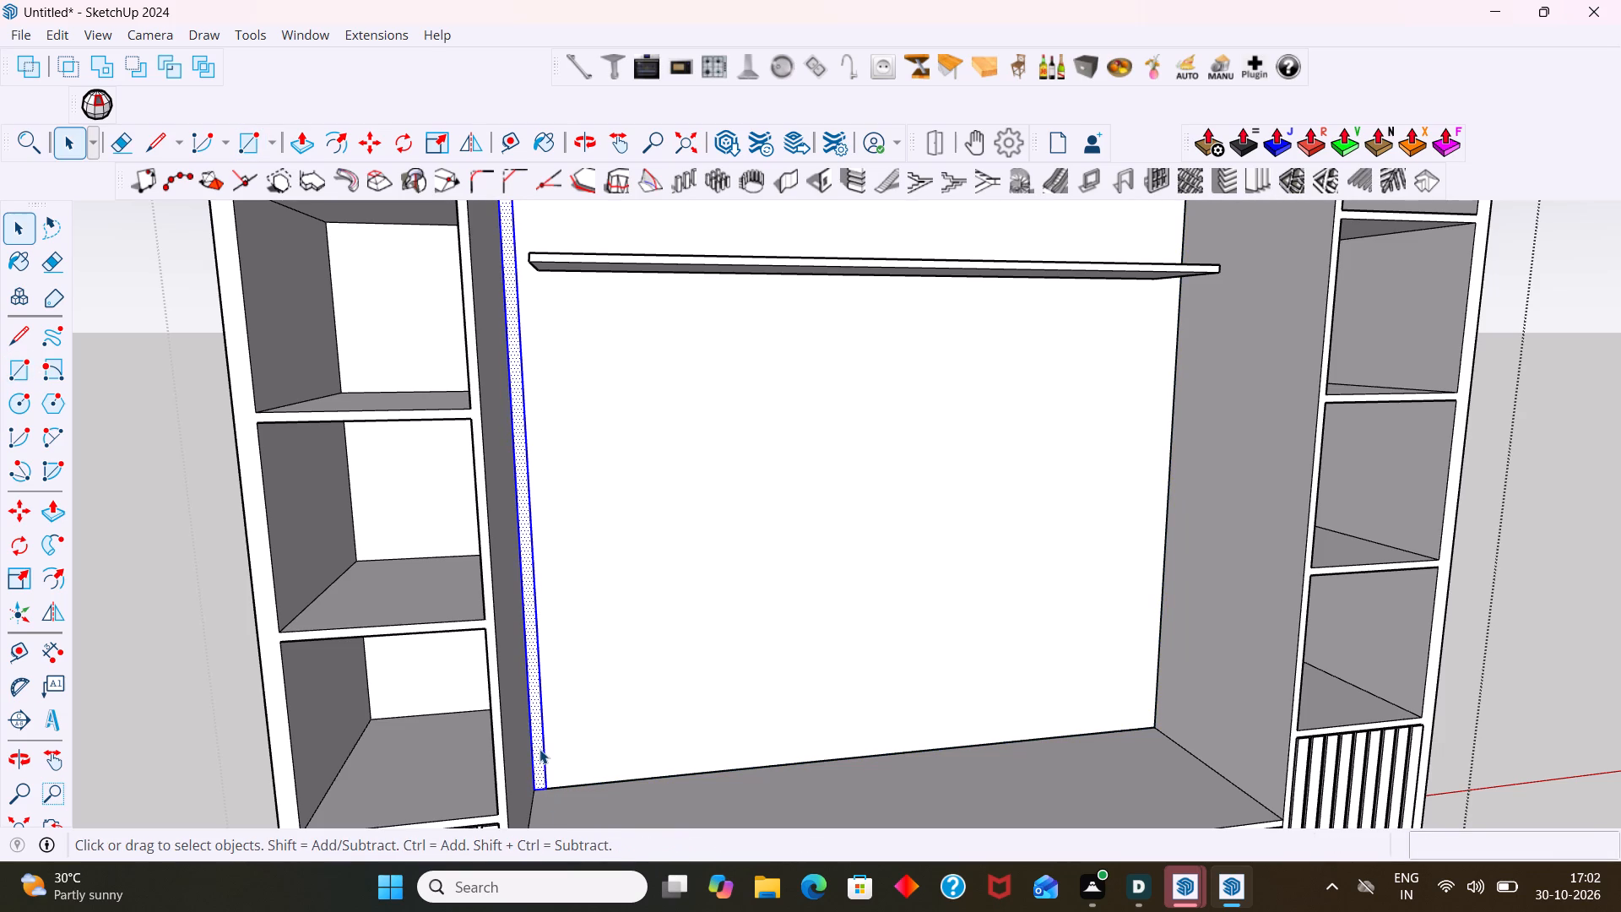
right_click(539, 749)
click(650, 255)
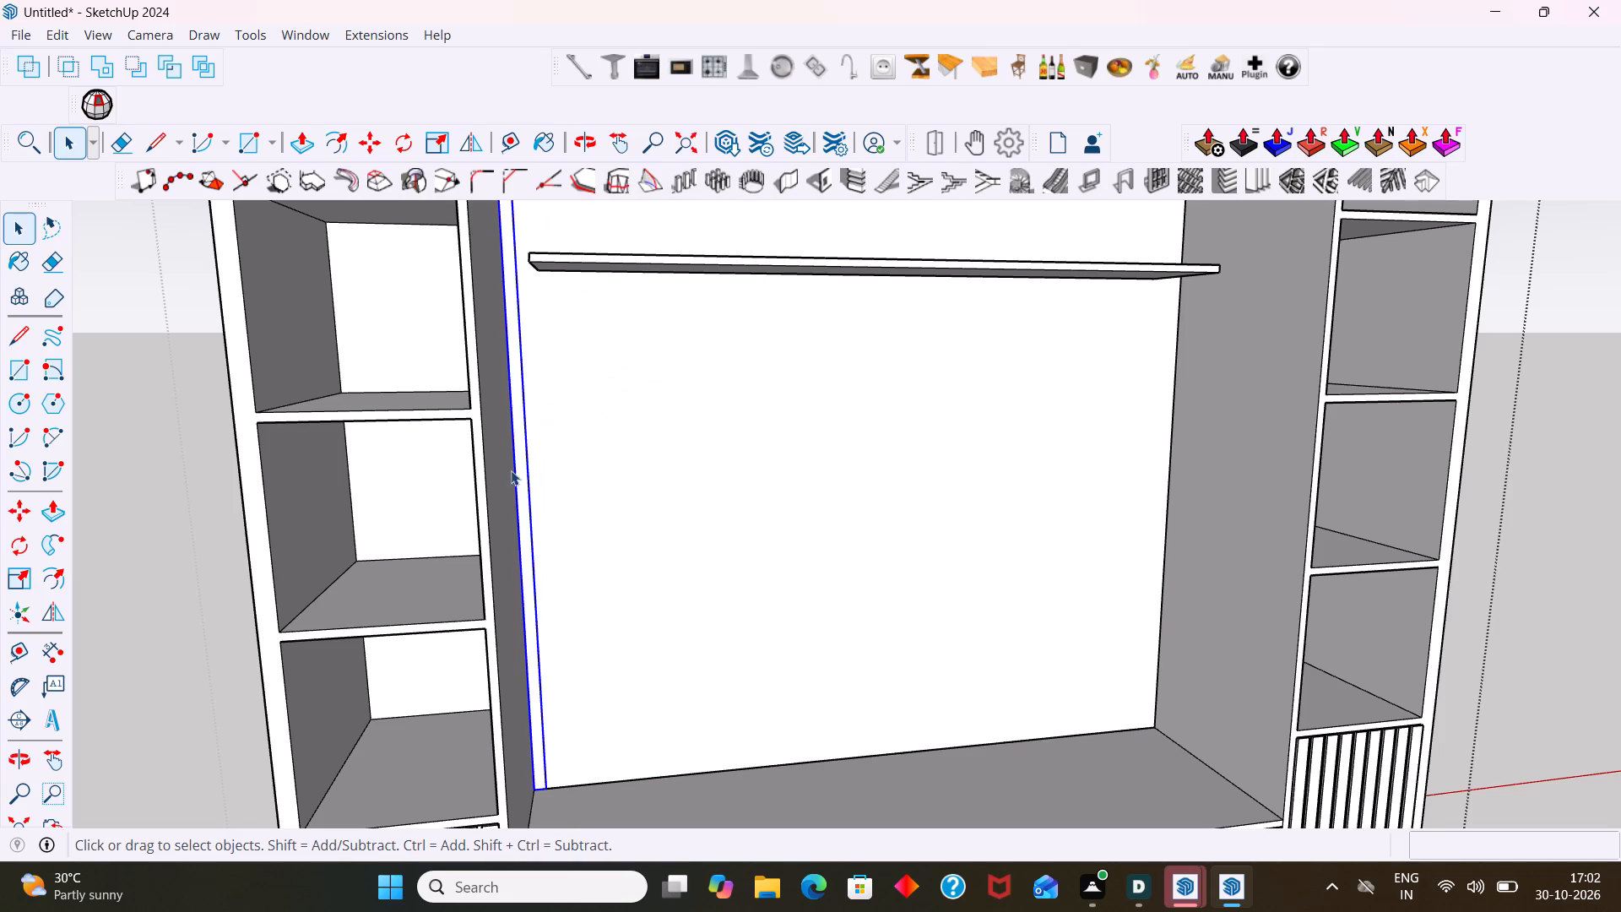
Extrude the narrow strip's face 18 mm to form a vertical slat, working inside its group.
triple_click(520, 471)
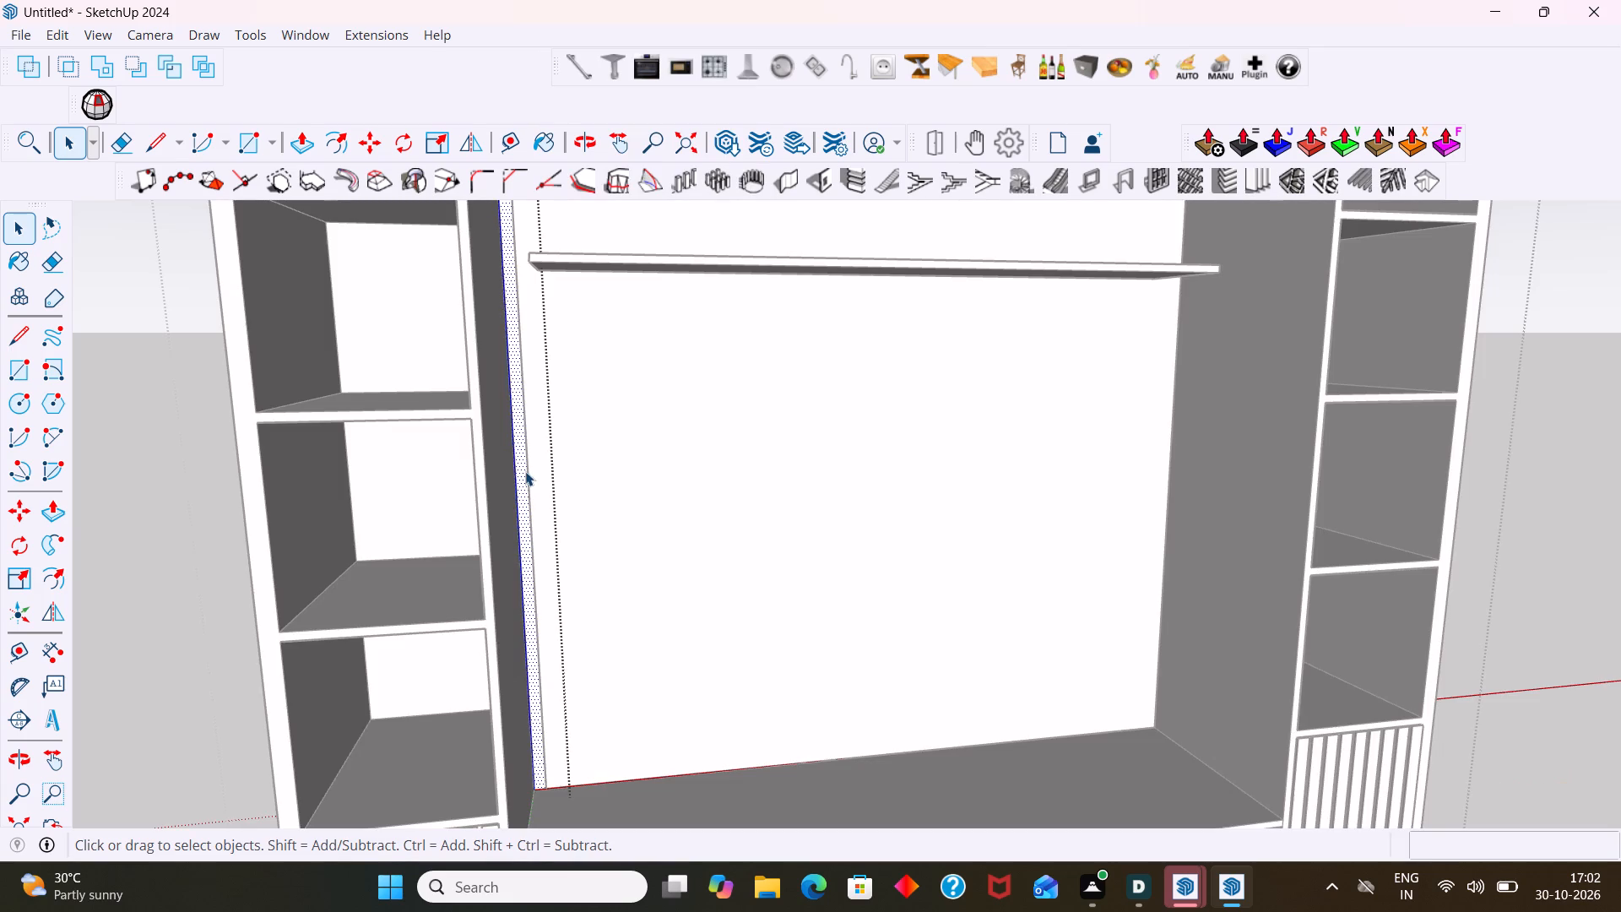
key(p)
click(525, 471)
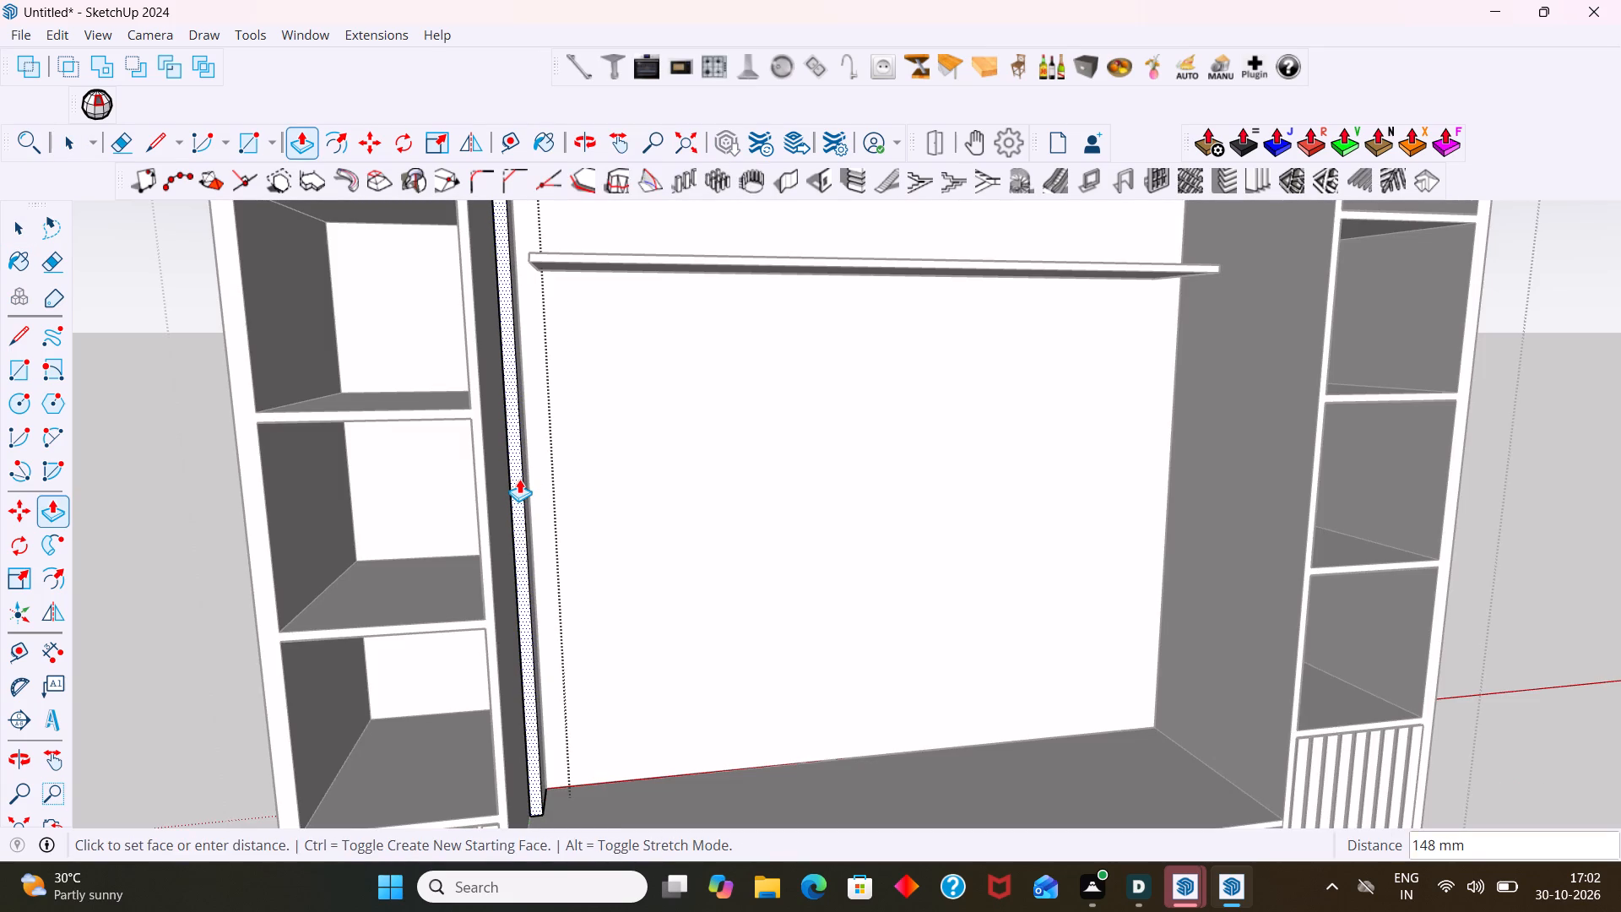
text(18)
key(Return)
key(space)
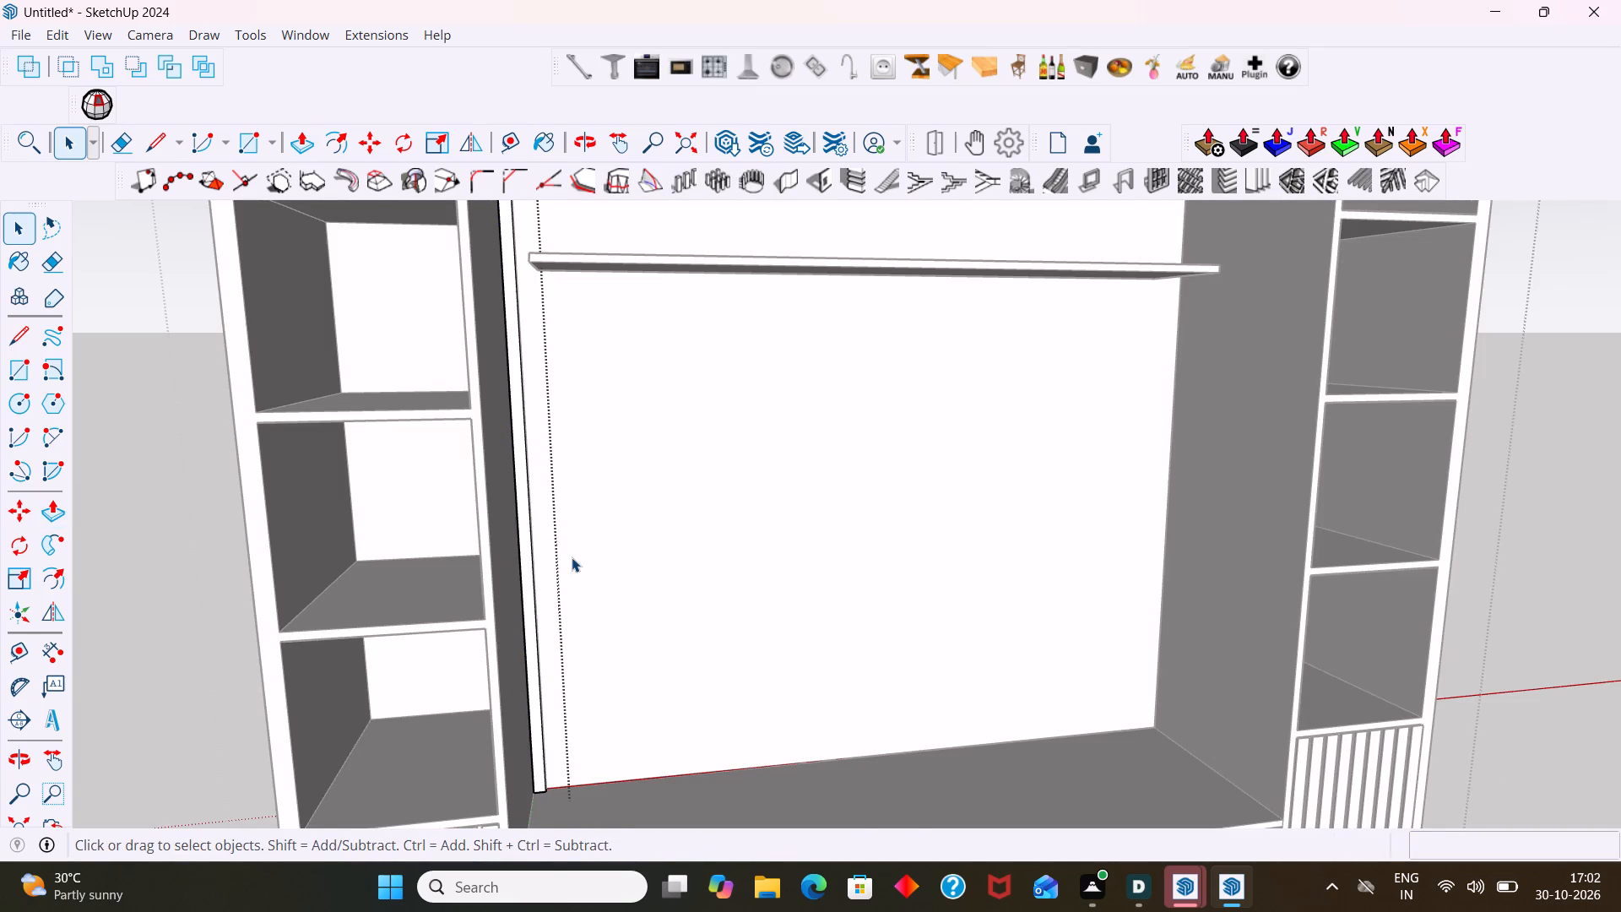
scroll(569, 551, down, 8)
middle_drag(569, 562, 550, 635)
click(1152, 457)
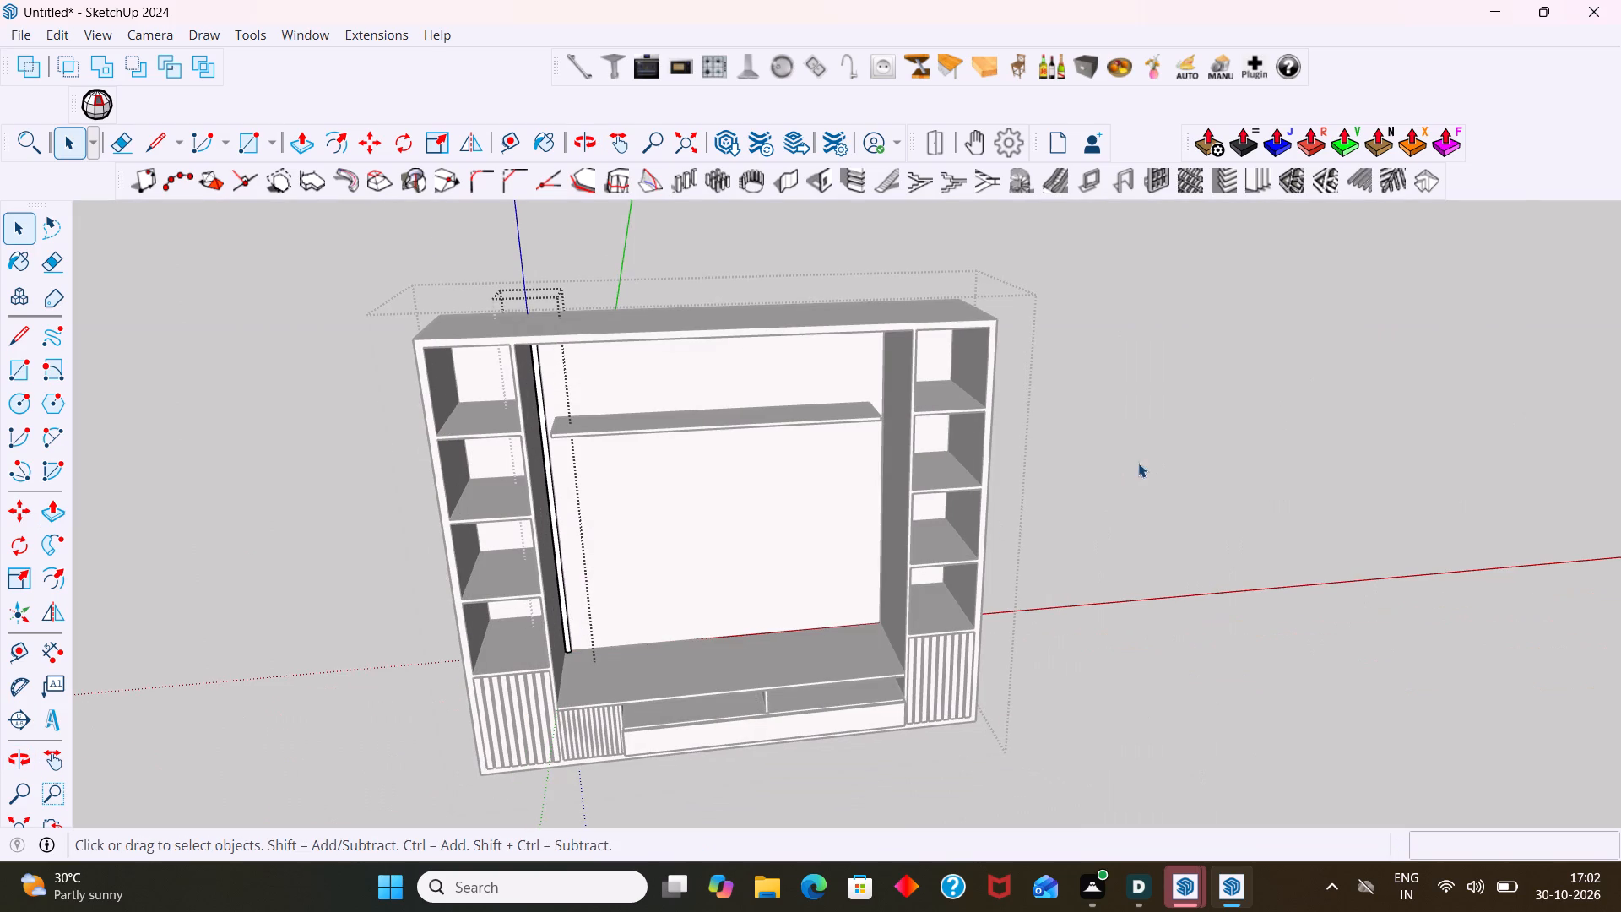
Copy the slat about 40 mm sideways along the back panel and multiply the copy as a *9 array.
scroll(563, 492, up, 7)
click(545, 527)
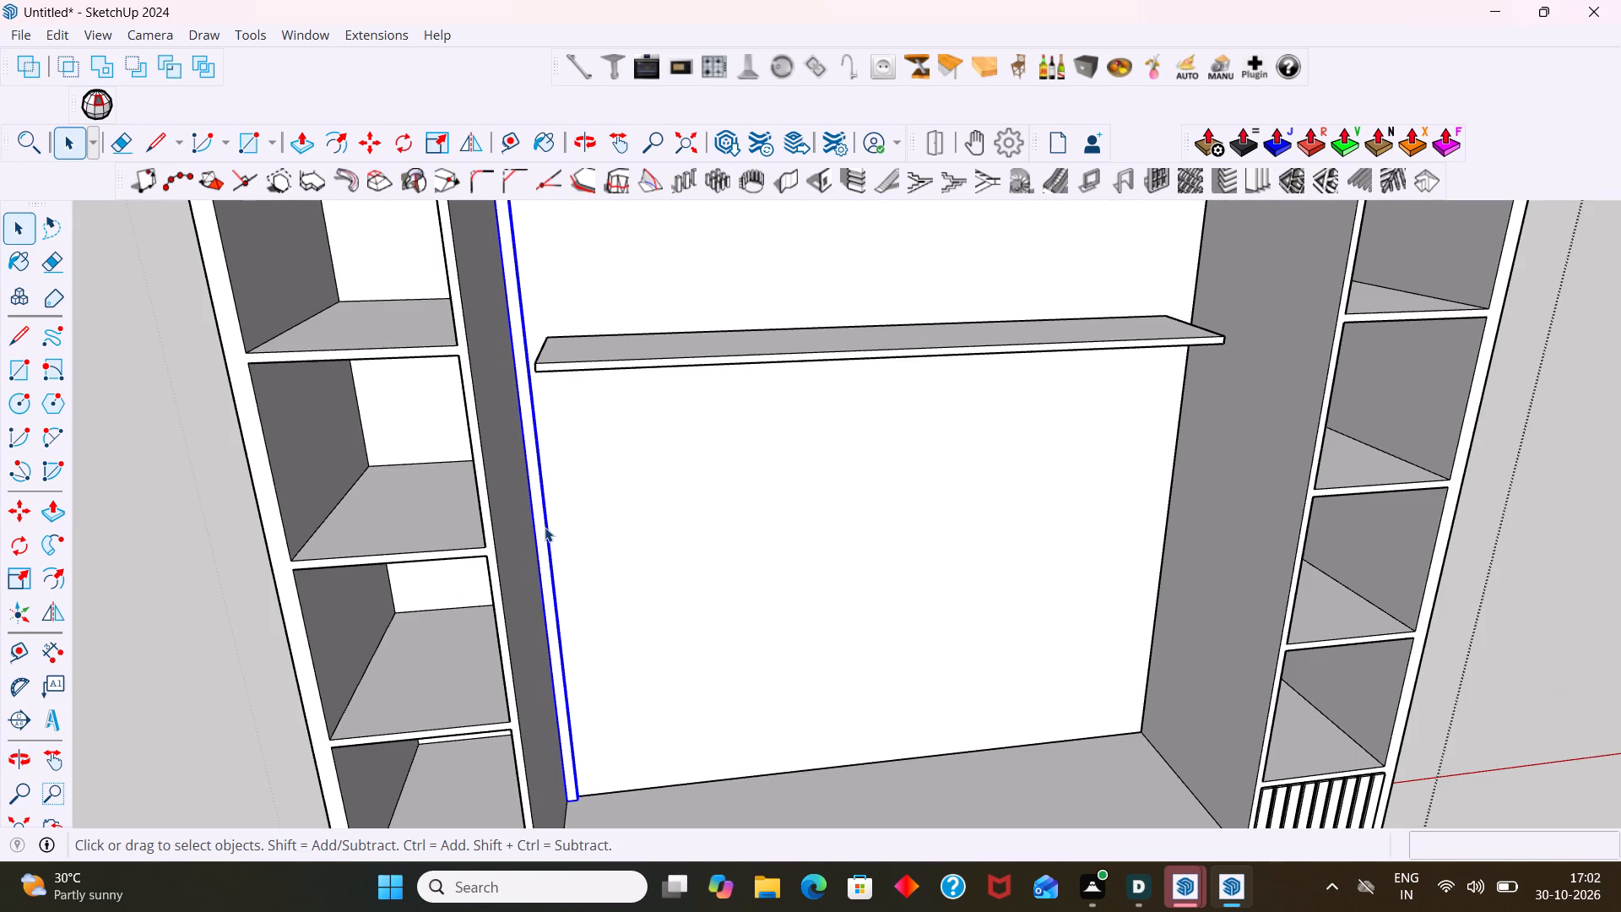
key(m)
middle_drag(553, 687, 478, 513)
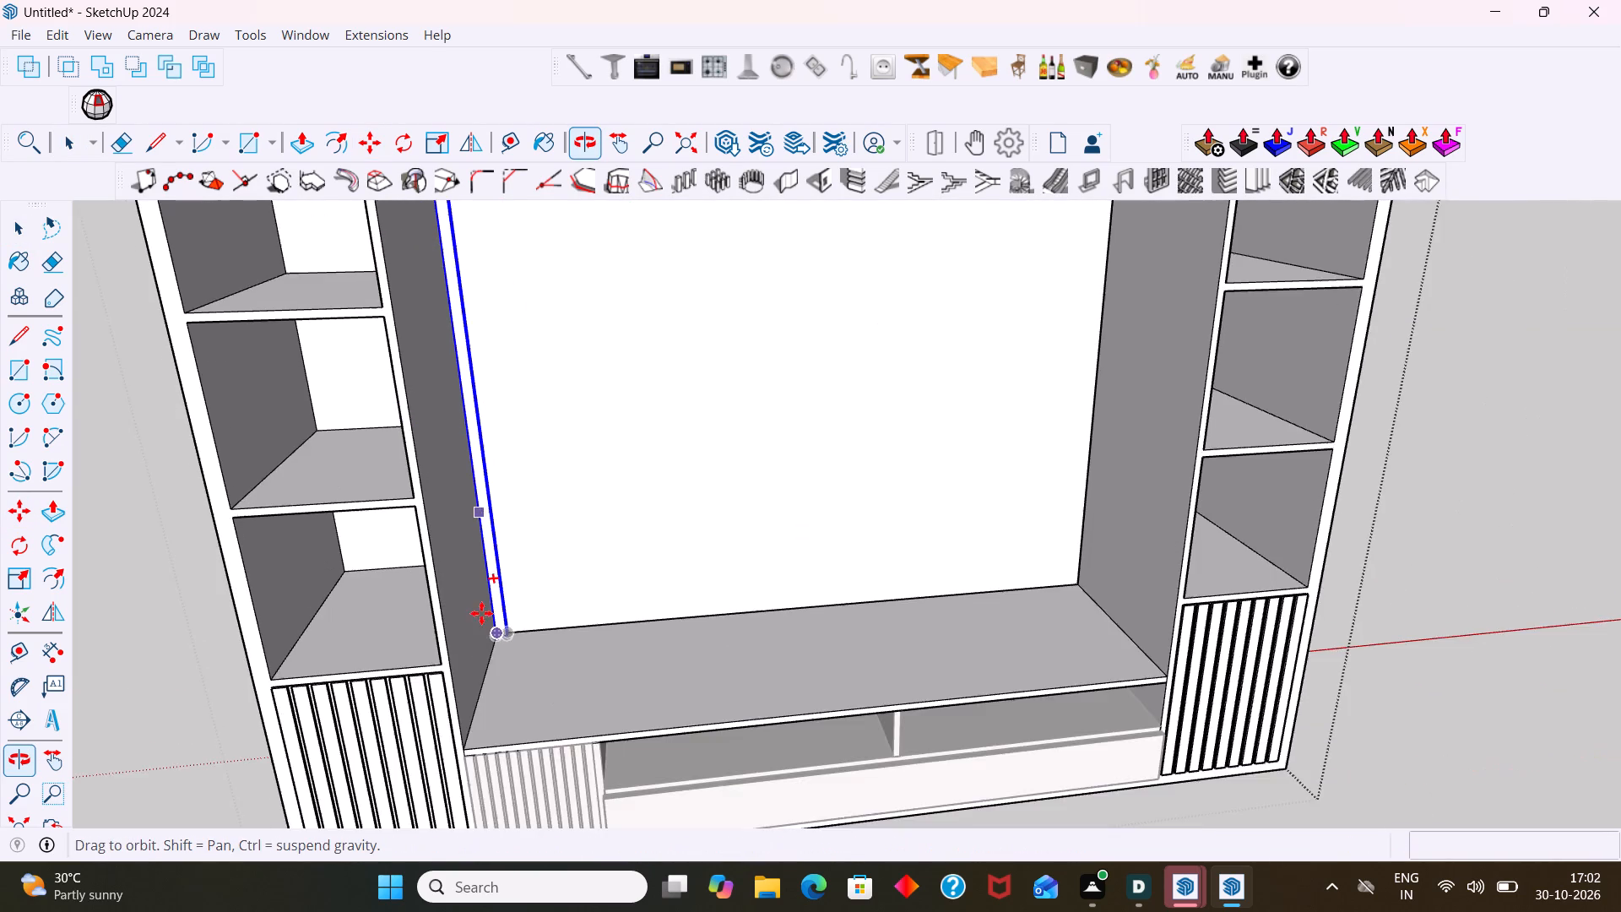
scroll(486, 657, up, 4)
middle_drag(510, 654, 478, 652)
scroll(512, 631, up, 10)
middle_drag(539, 608, 507, 632)
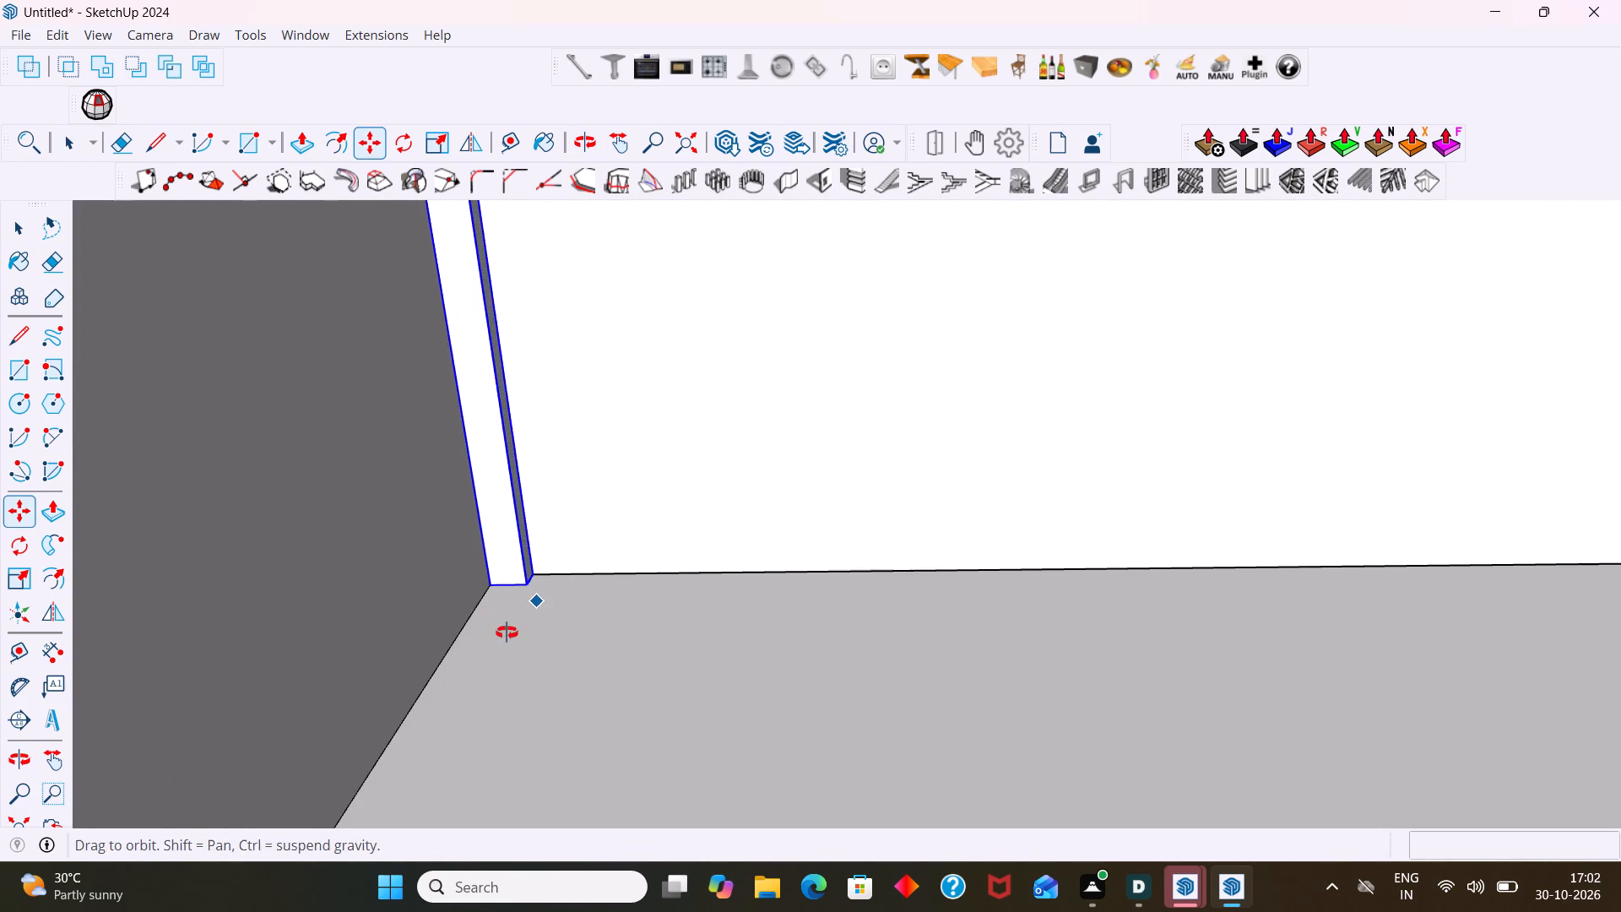
middle_drag(507, 632, 508, 632)
click(534, 572)
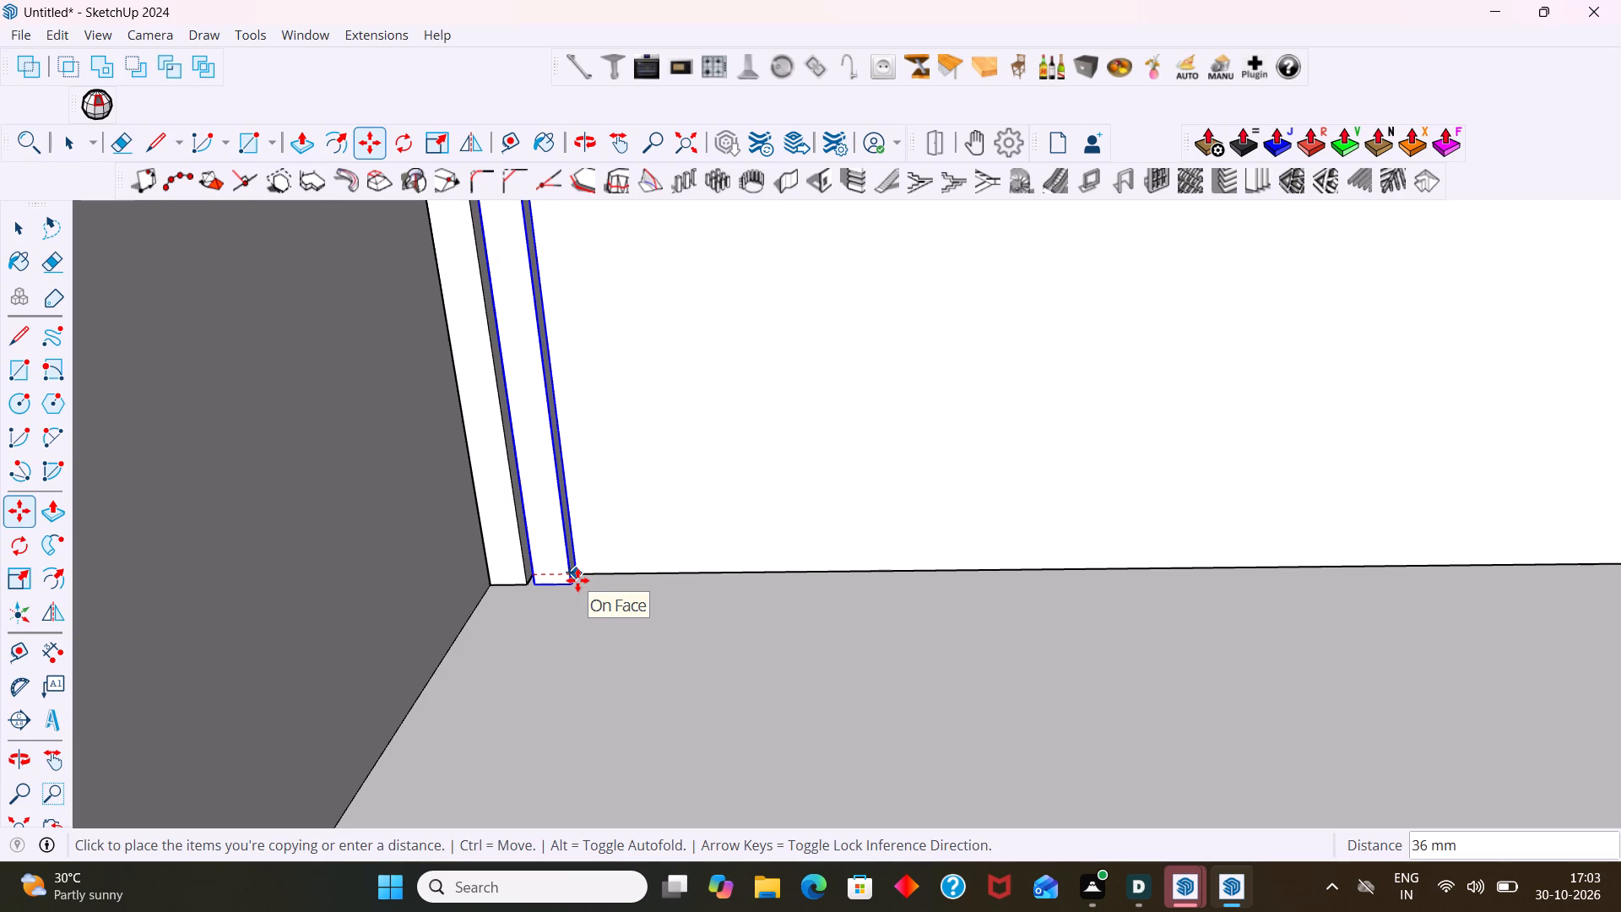
middle_drag(577, 580, 669, 566)
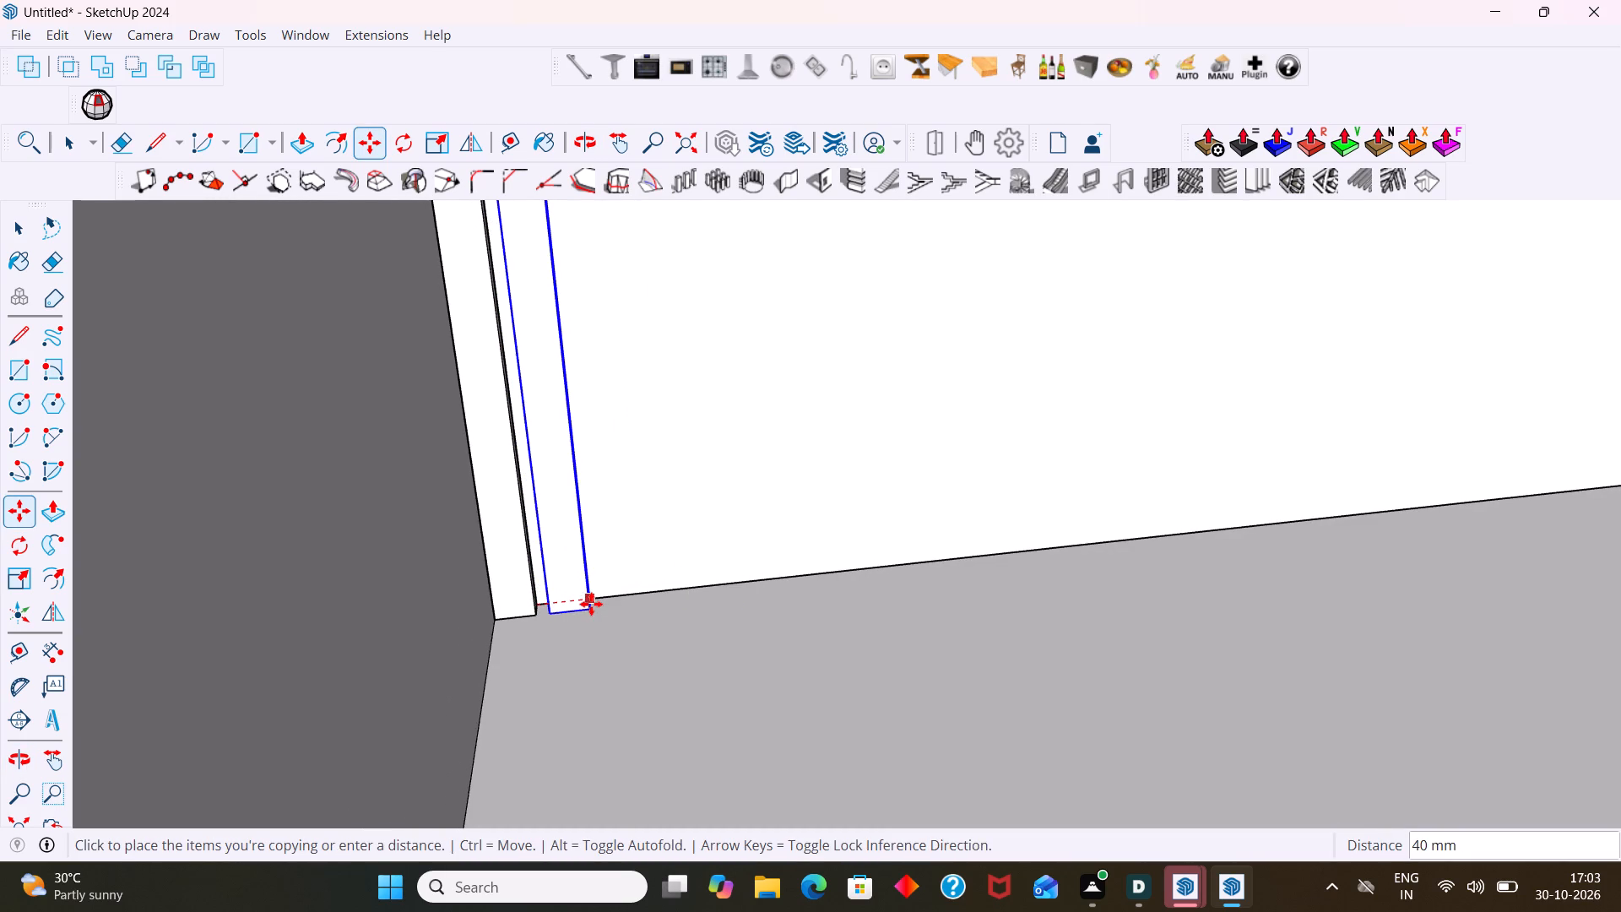
key(asterisk)
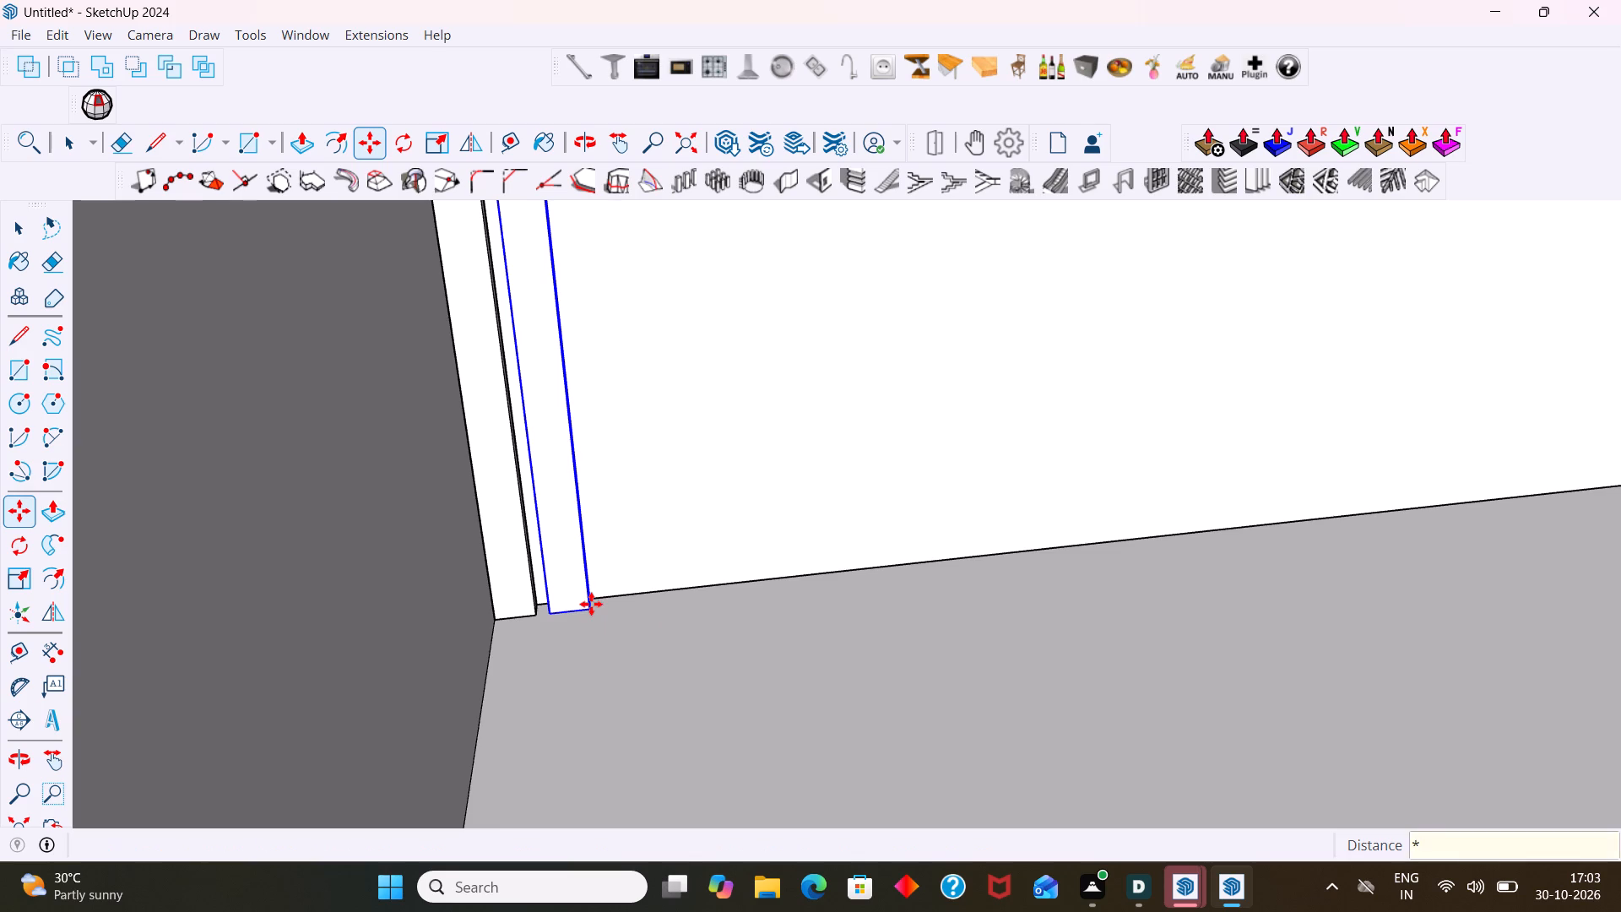
key(9)
key(Return)
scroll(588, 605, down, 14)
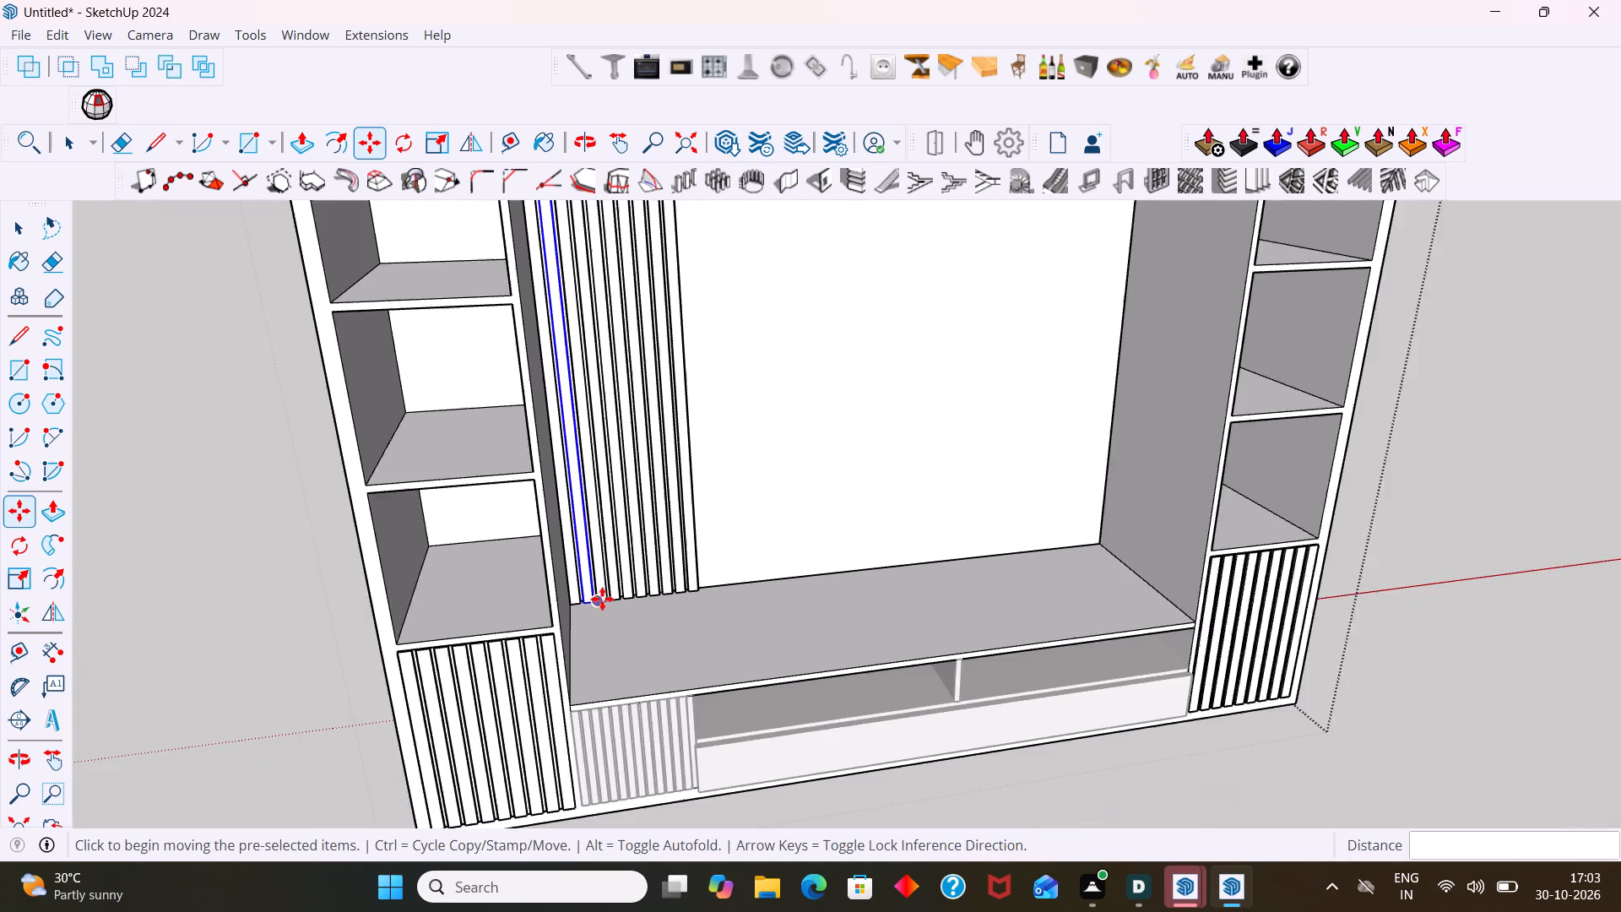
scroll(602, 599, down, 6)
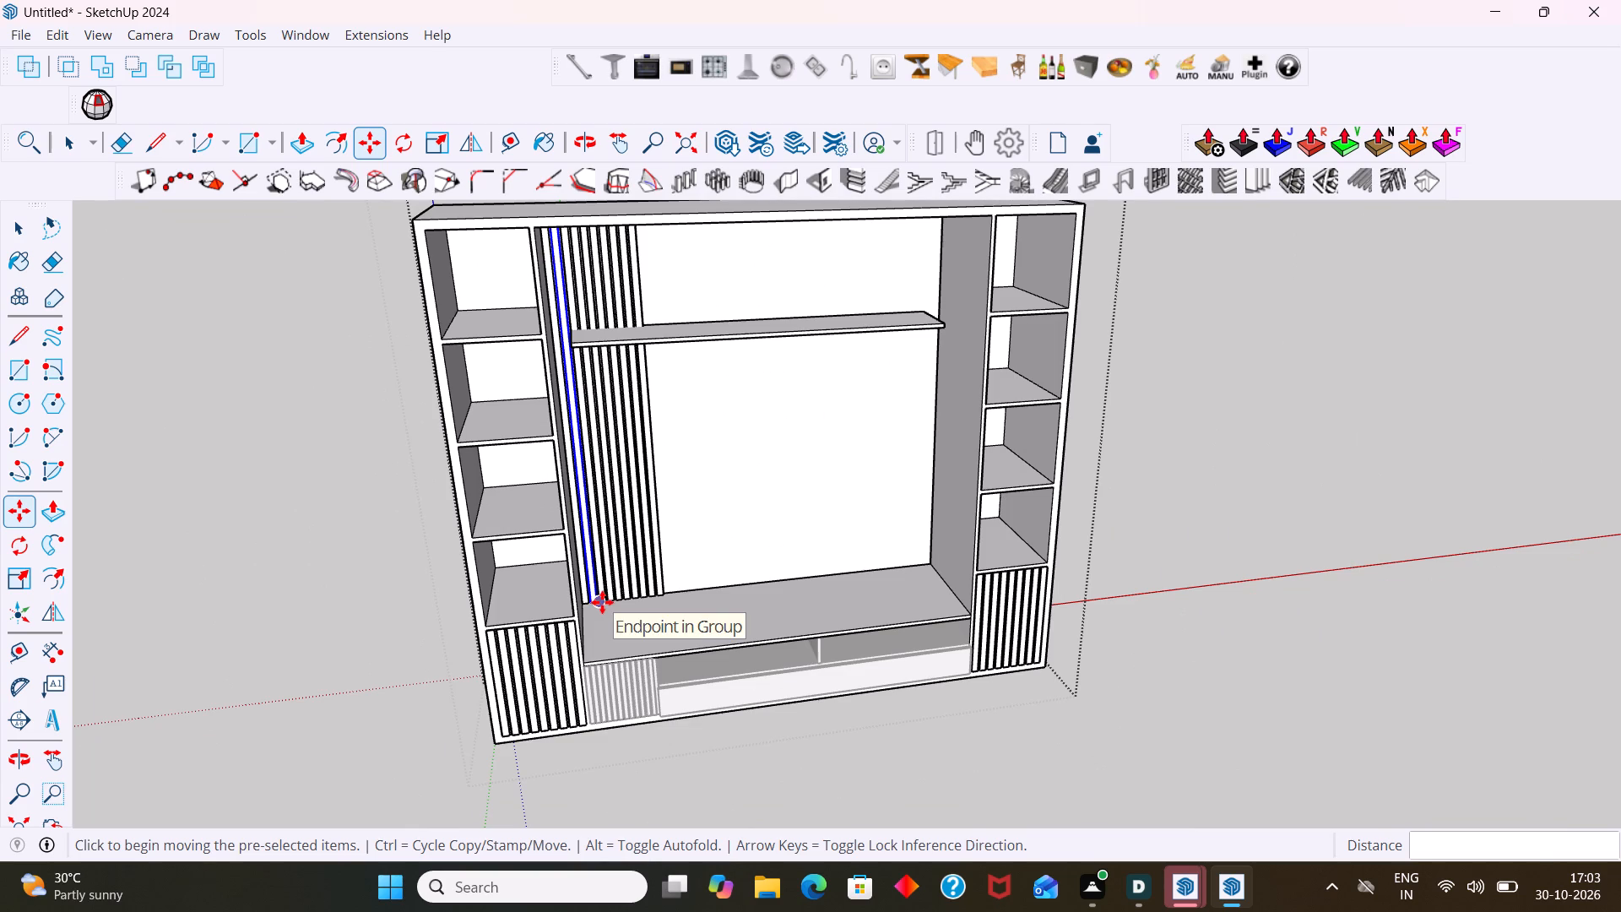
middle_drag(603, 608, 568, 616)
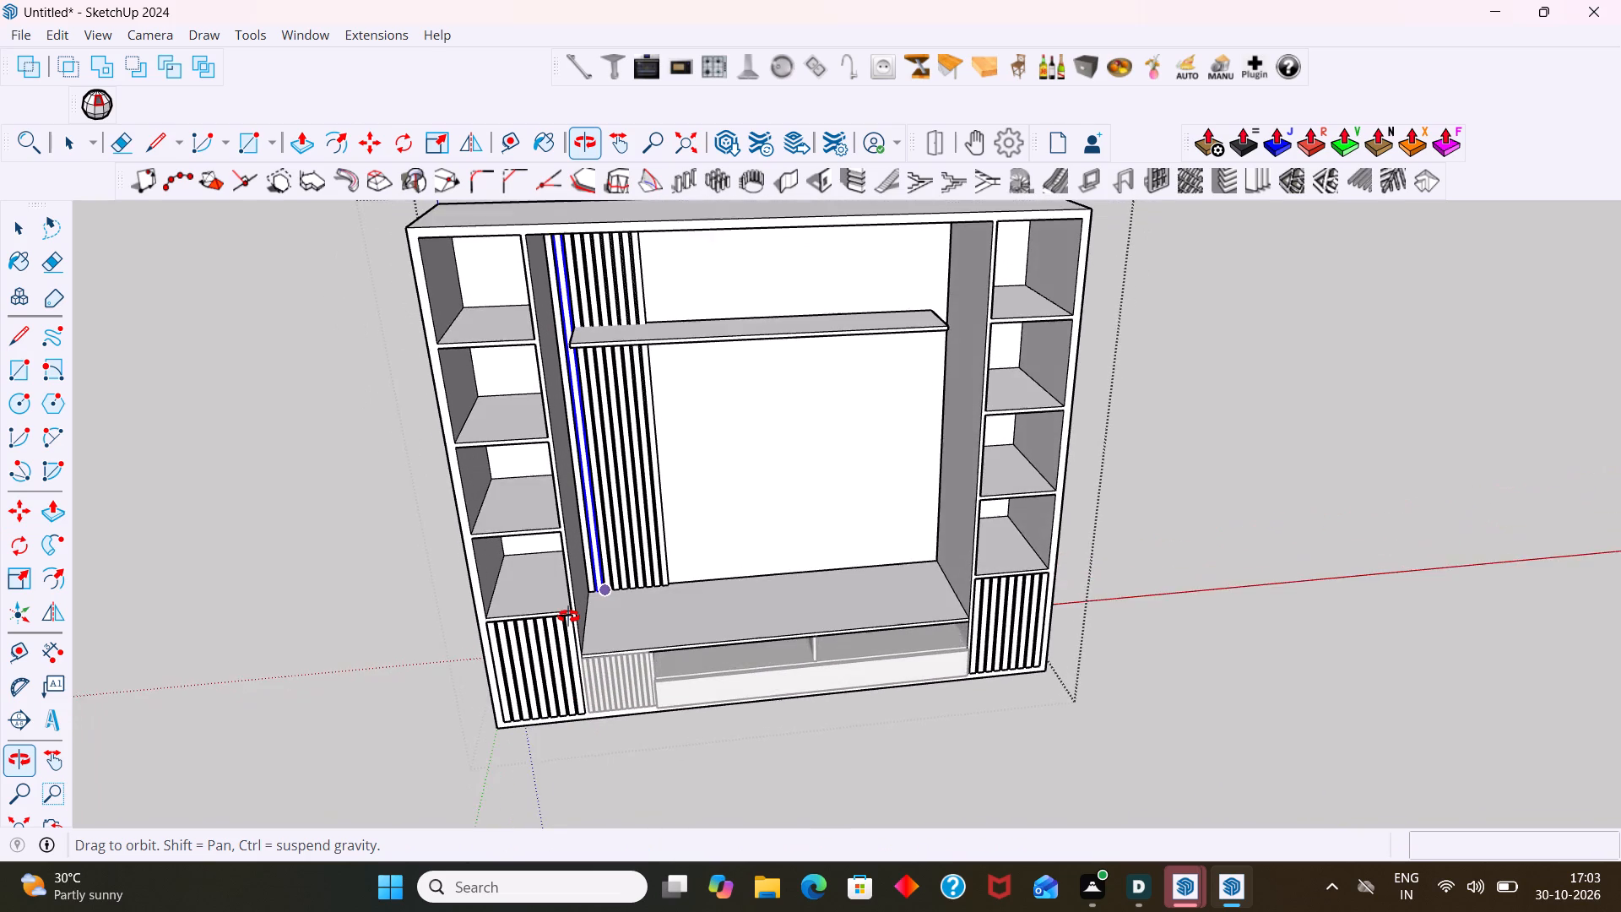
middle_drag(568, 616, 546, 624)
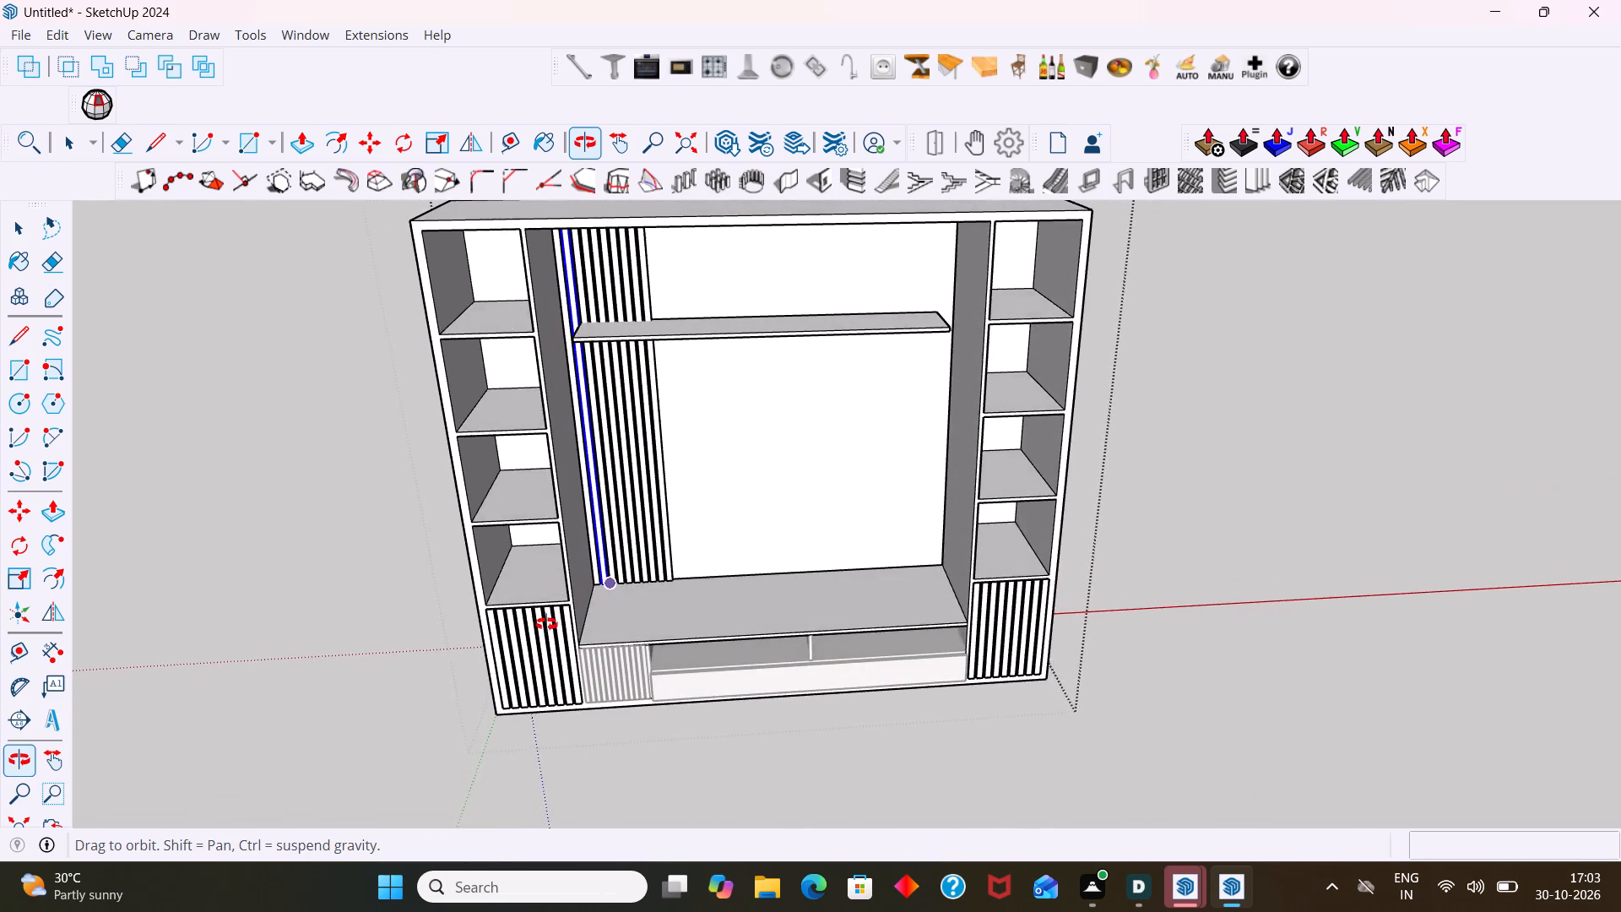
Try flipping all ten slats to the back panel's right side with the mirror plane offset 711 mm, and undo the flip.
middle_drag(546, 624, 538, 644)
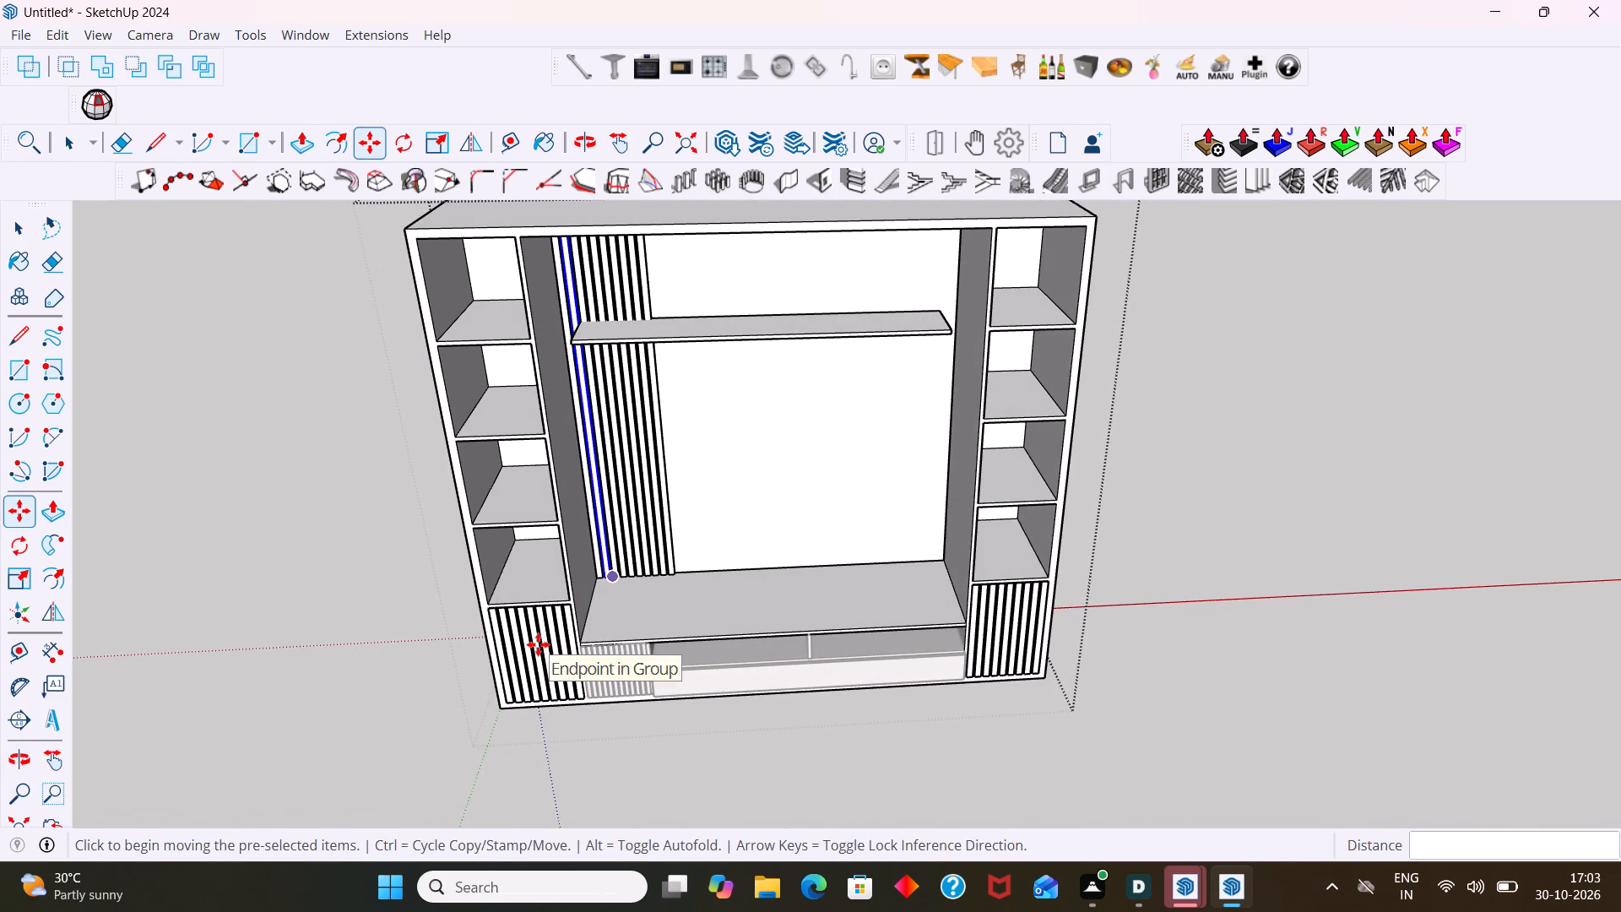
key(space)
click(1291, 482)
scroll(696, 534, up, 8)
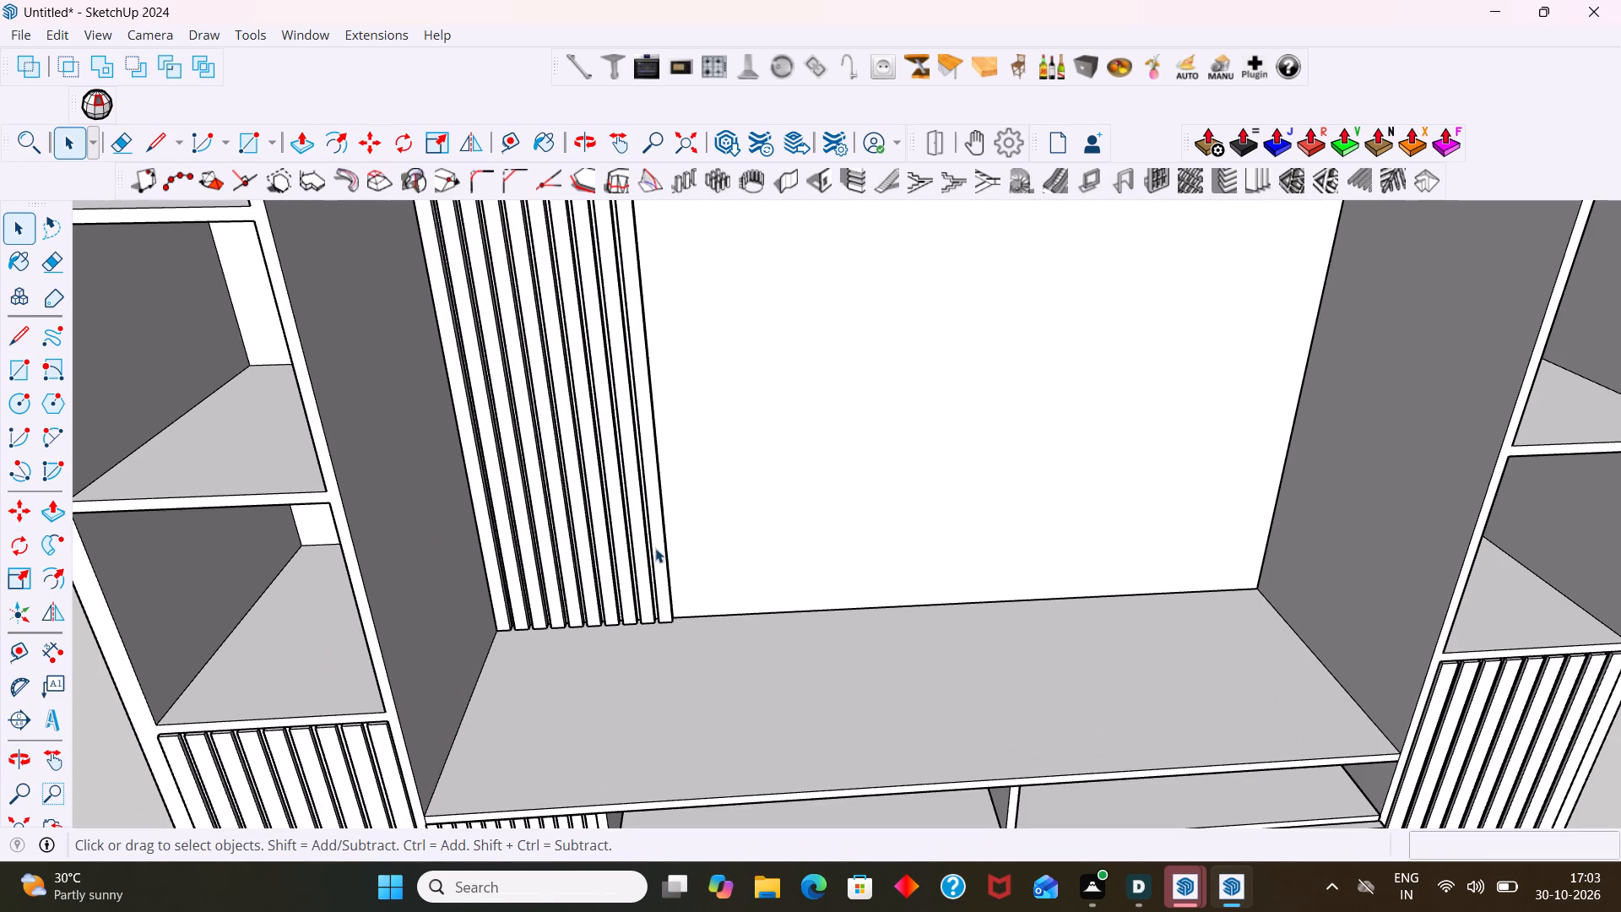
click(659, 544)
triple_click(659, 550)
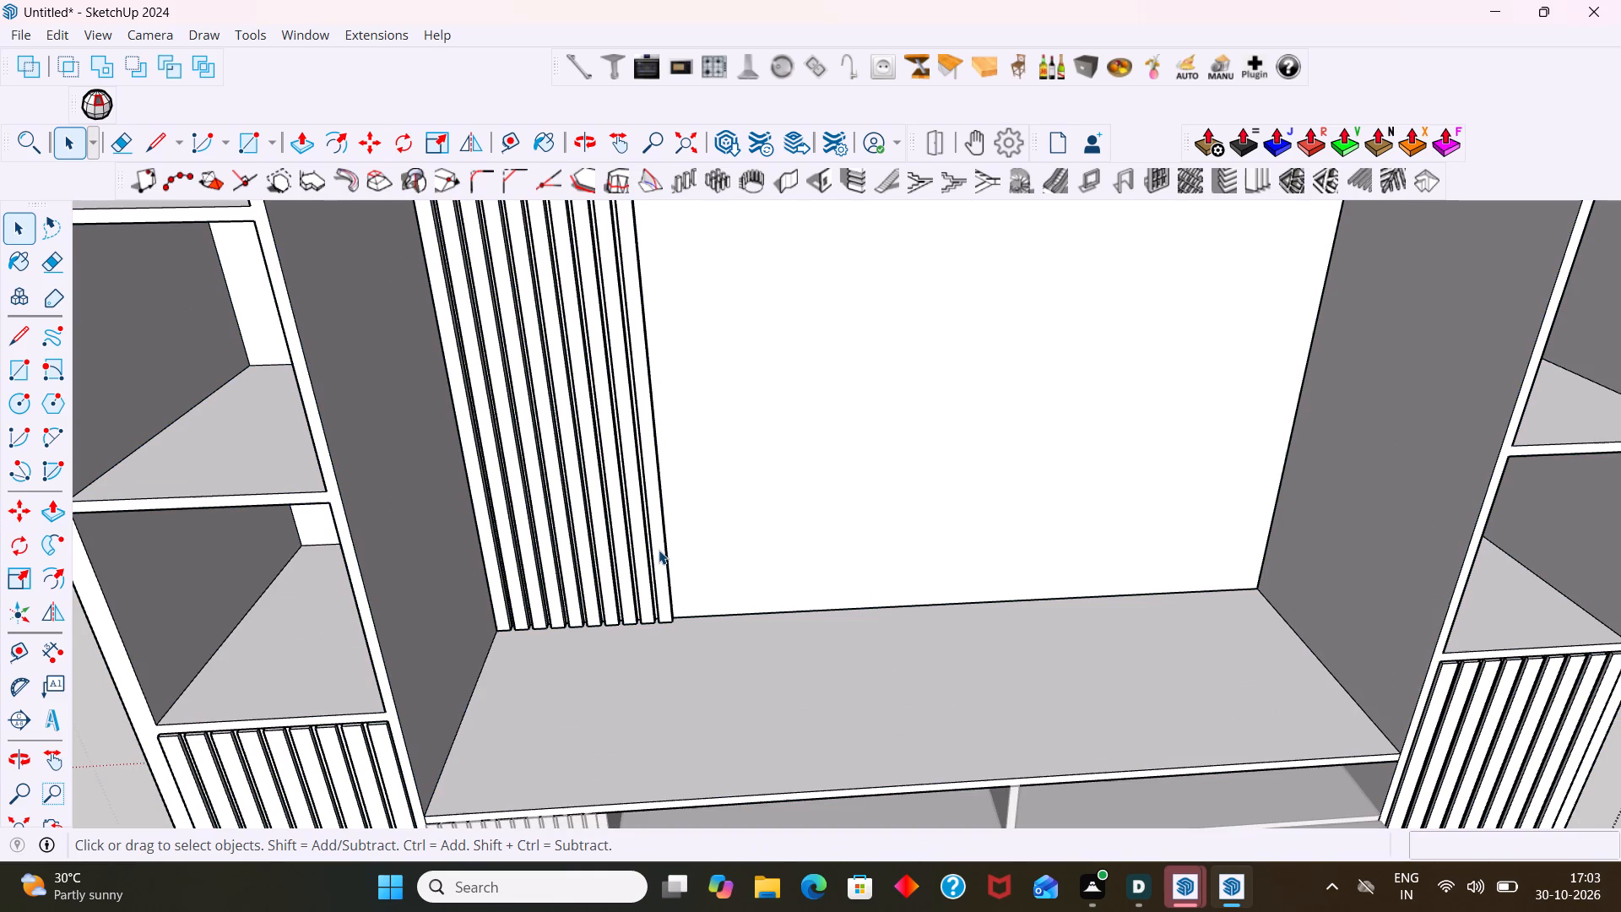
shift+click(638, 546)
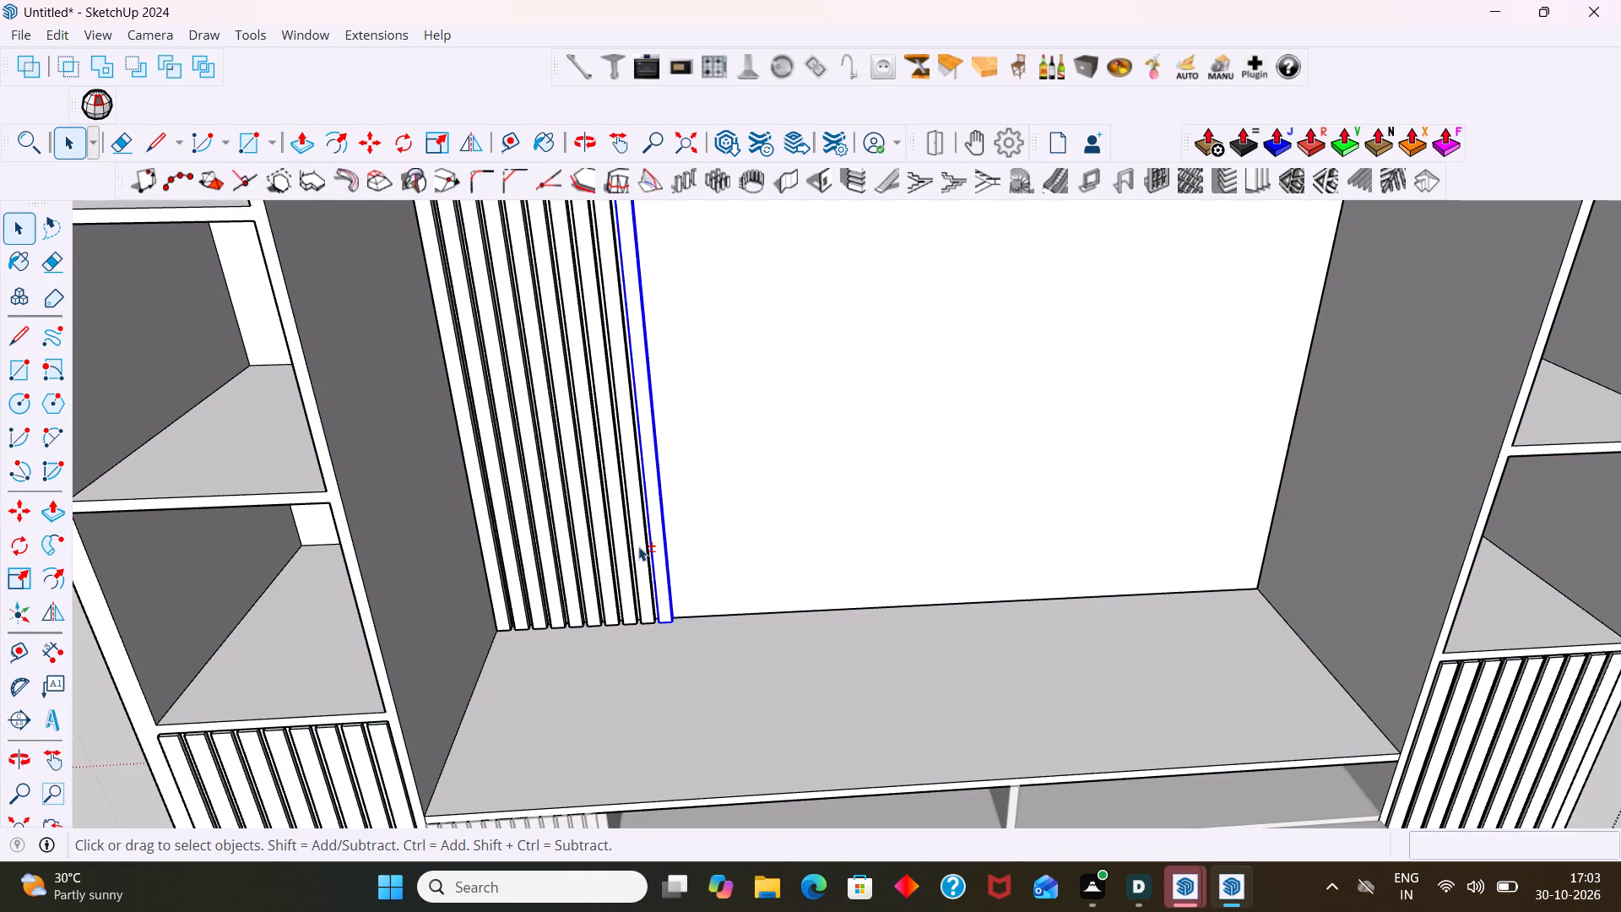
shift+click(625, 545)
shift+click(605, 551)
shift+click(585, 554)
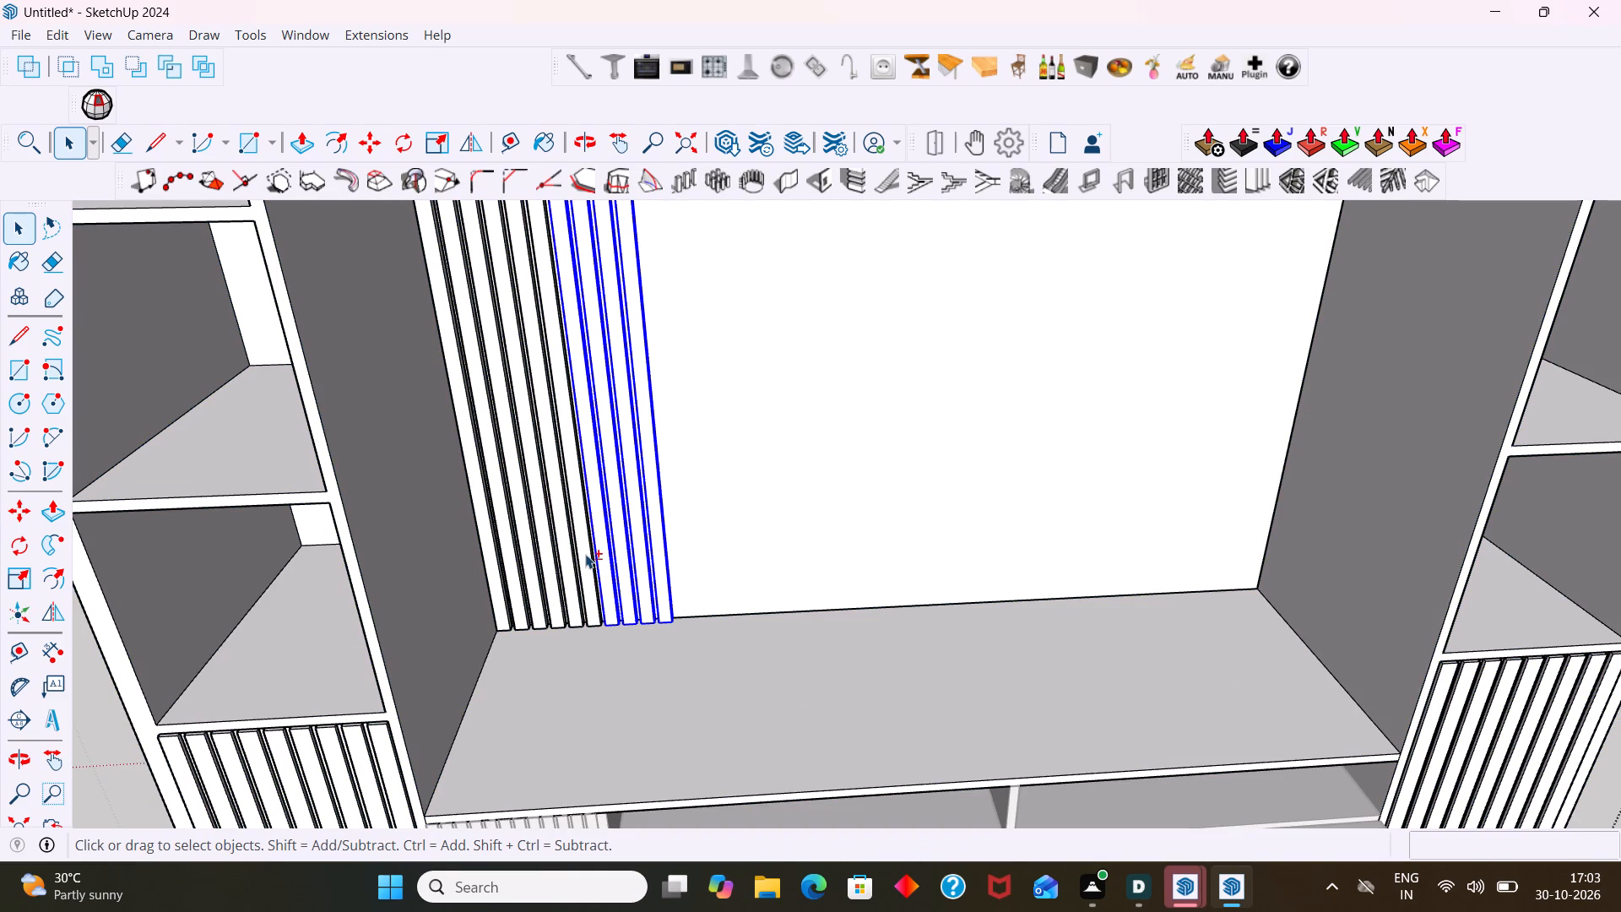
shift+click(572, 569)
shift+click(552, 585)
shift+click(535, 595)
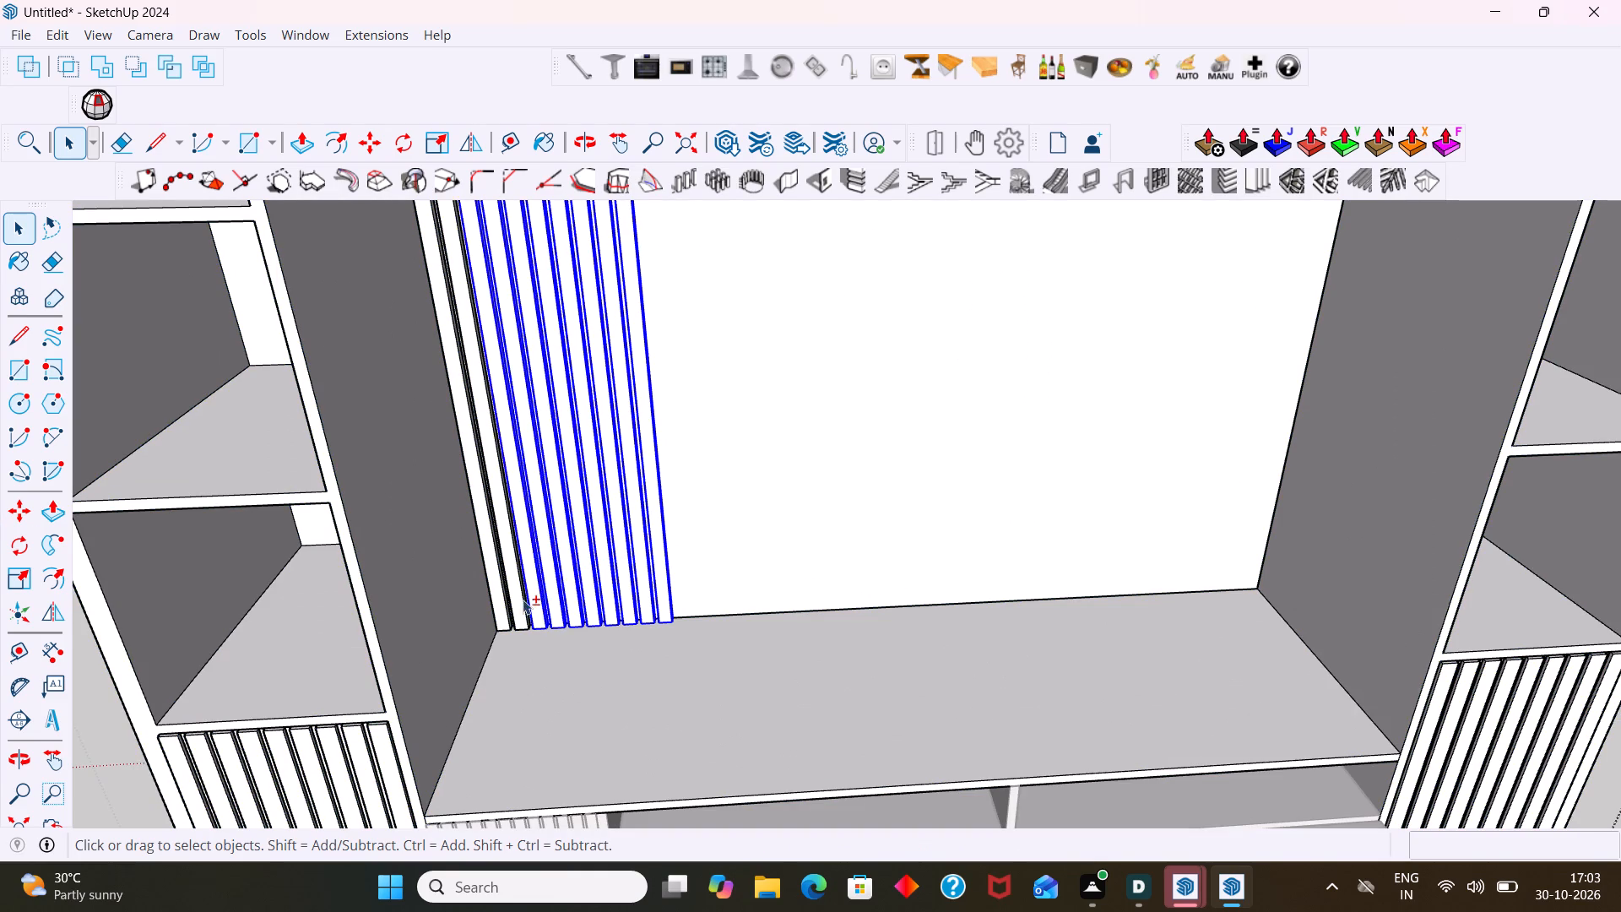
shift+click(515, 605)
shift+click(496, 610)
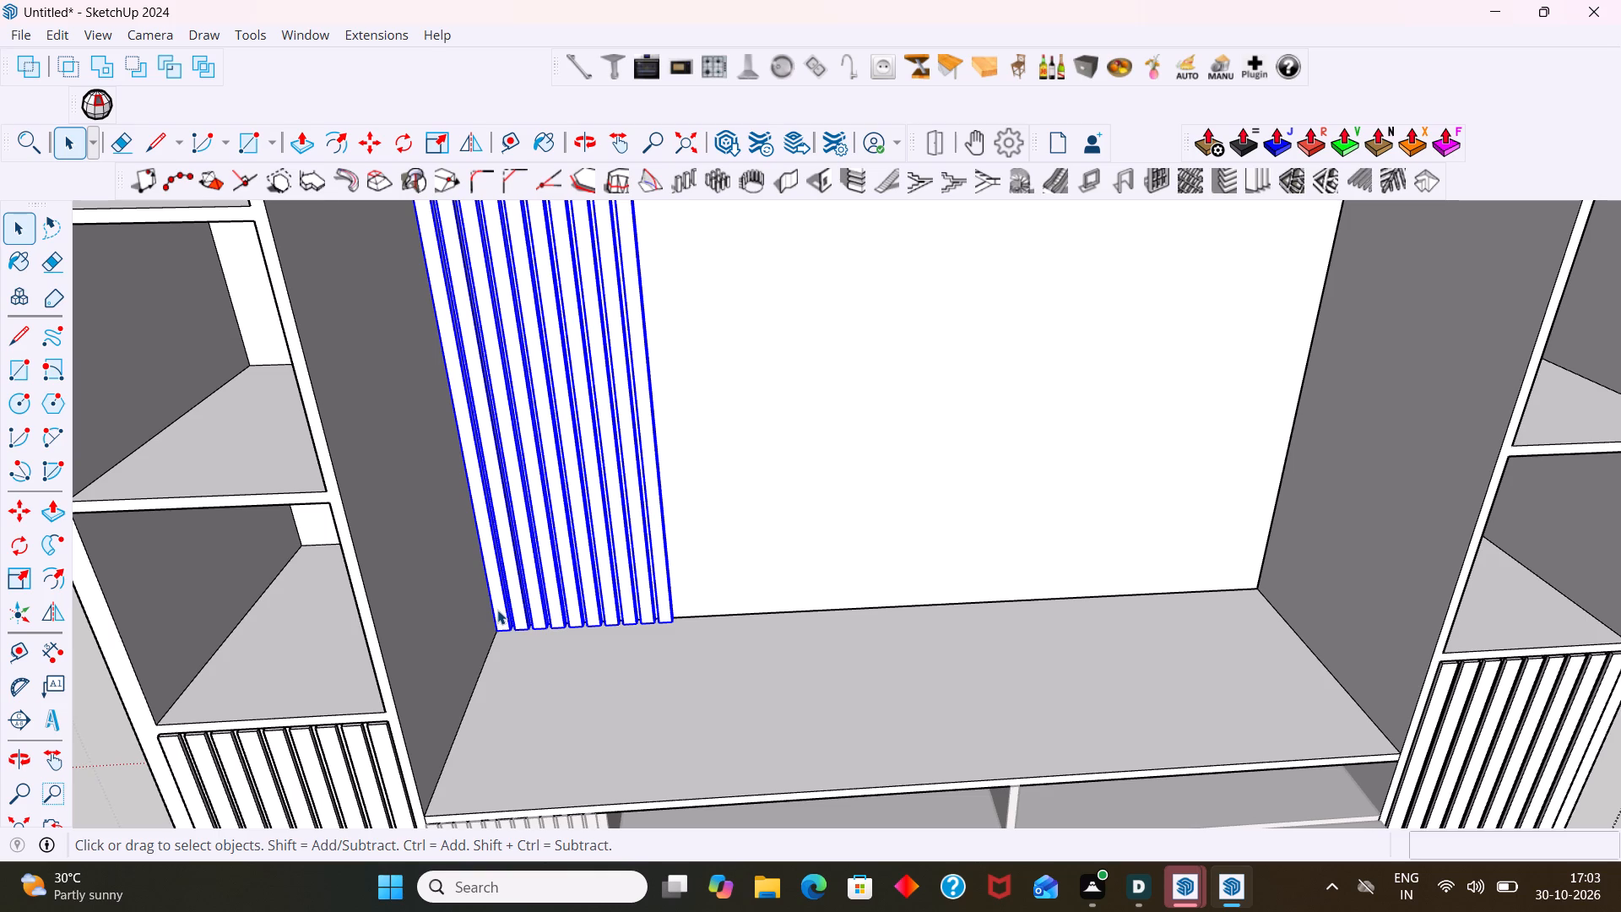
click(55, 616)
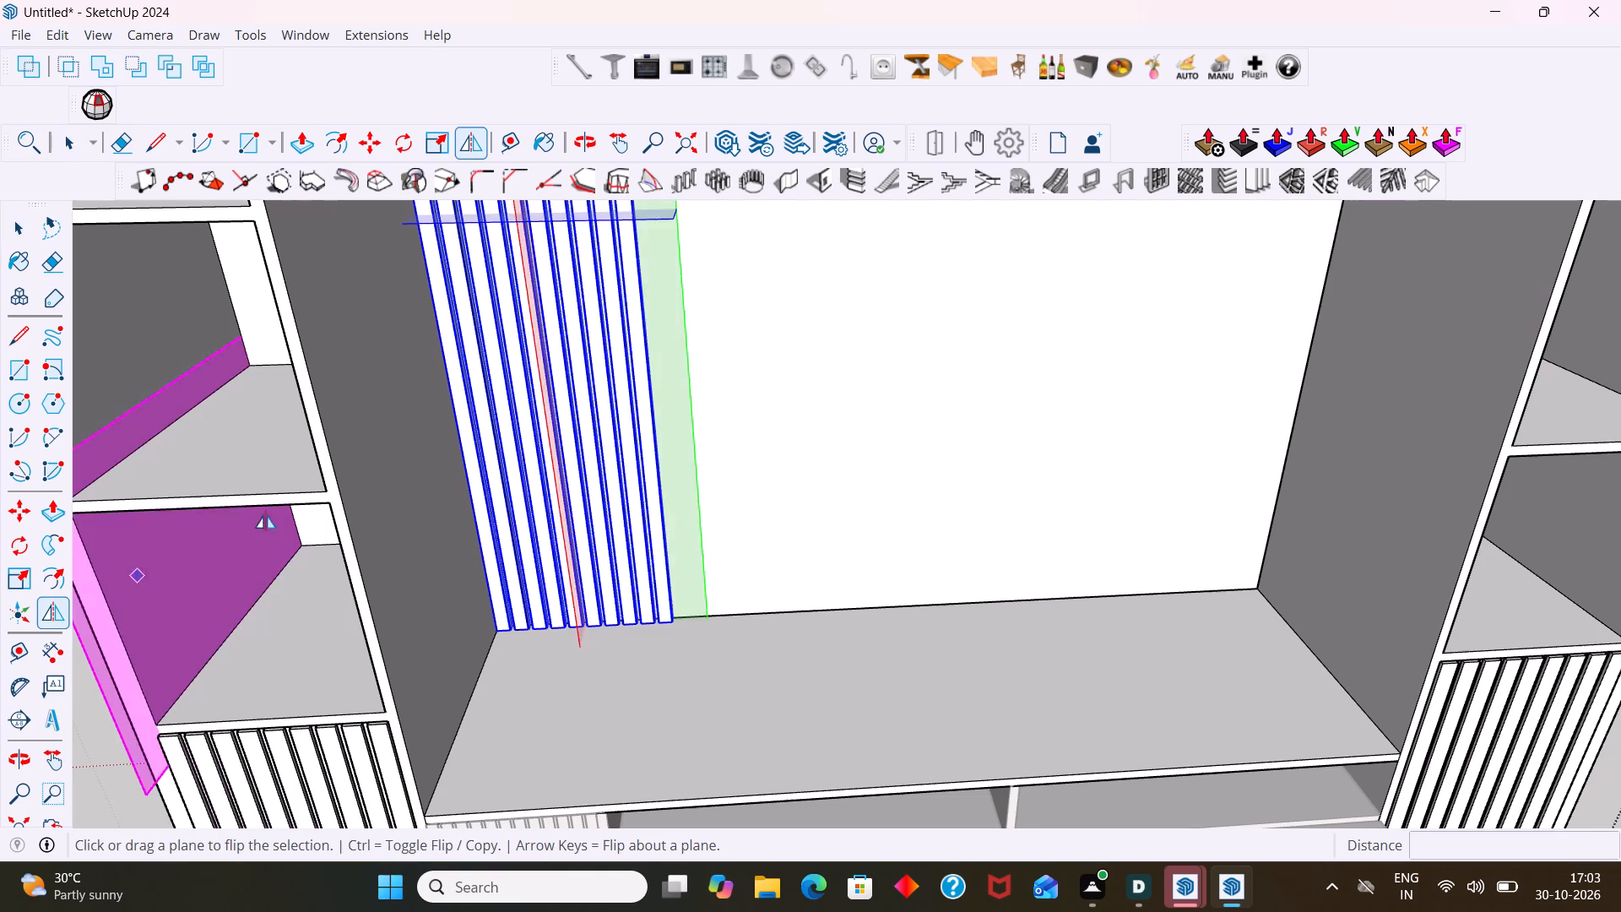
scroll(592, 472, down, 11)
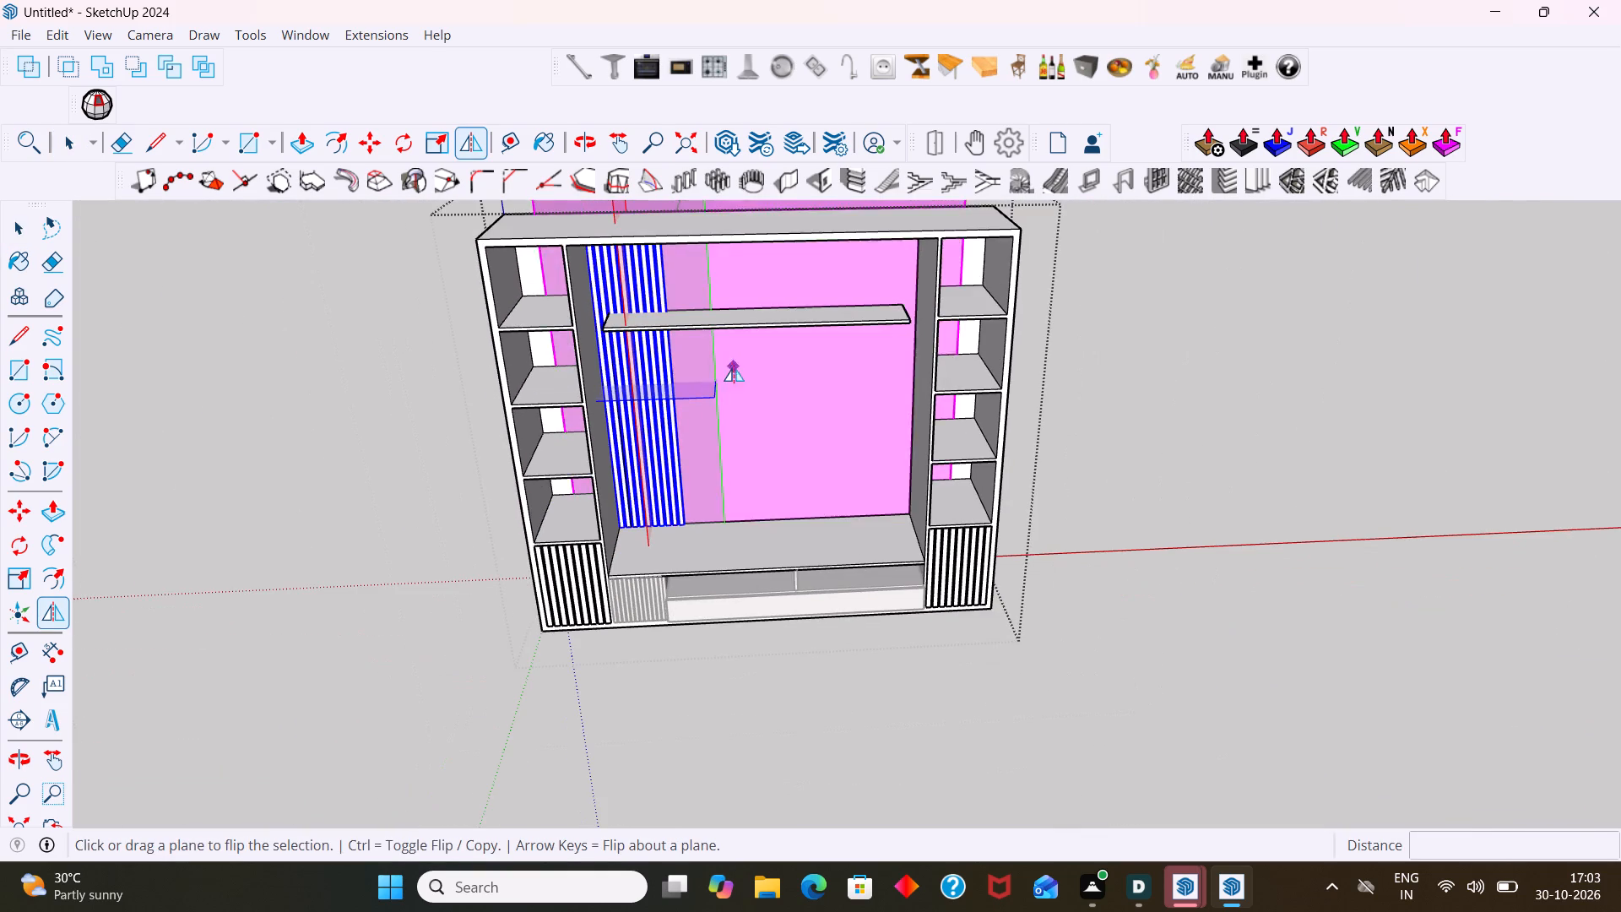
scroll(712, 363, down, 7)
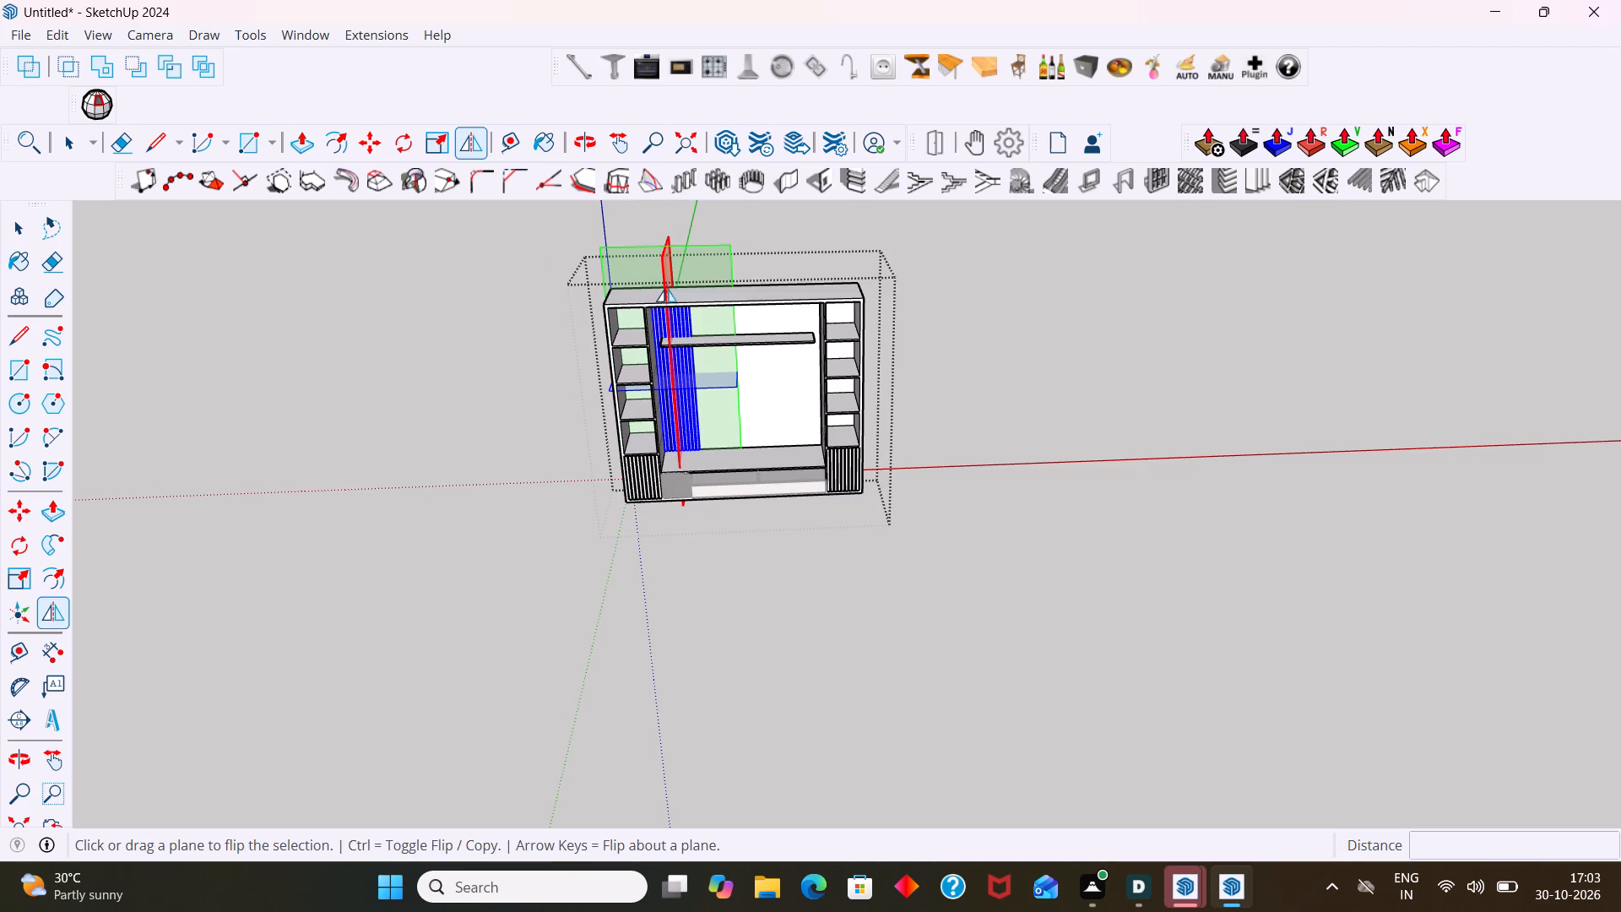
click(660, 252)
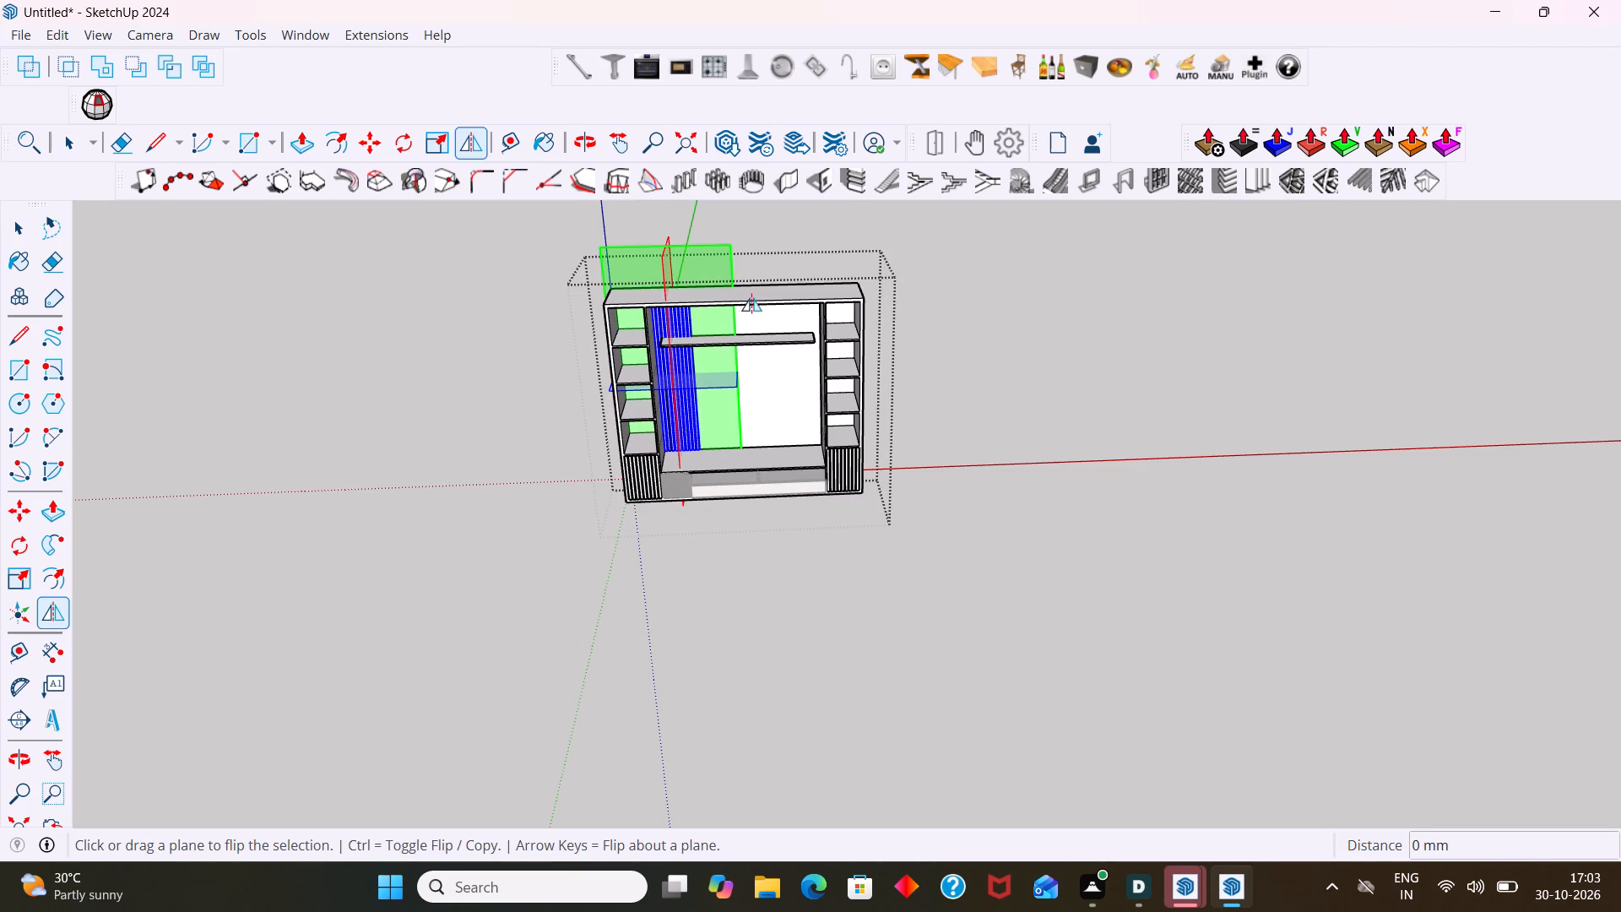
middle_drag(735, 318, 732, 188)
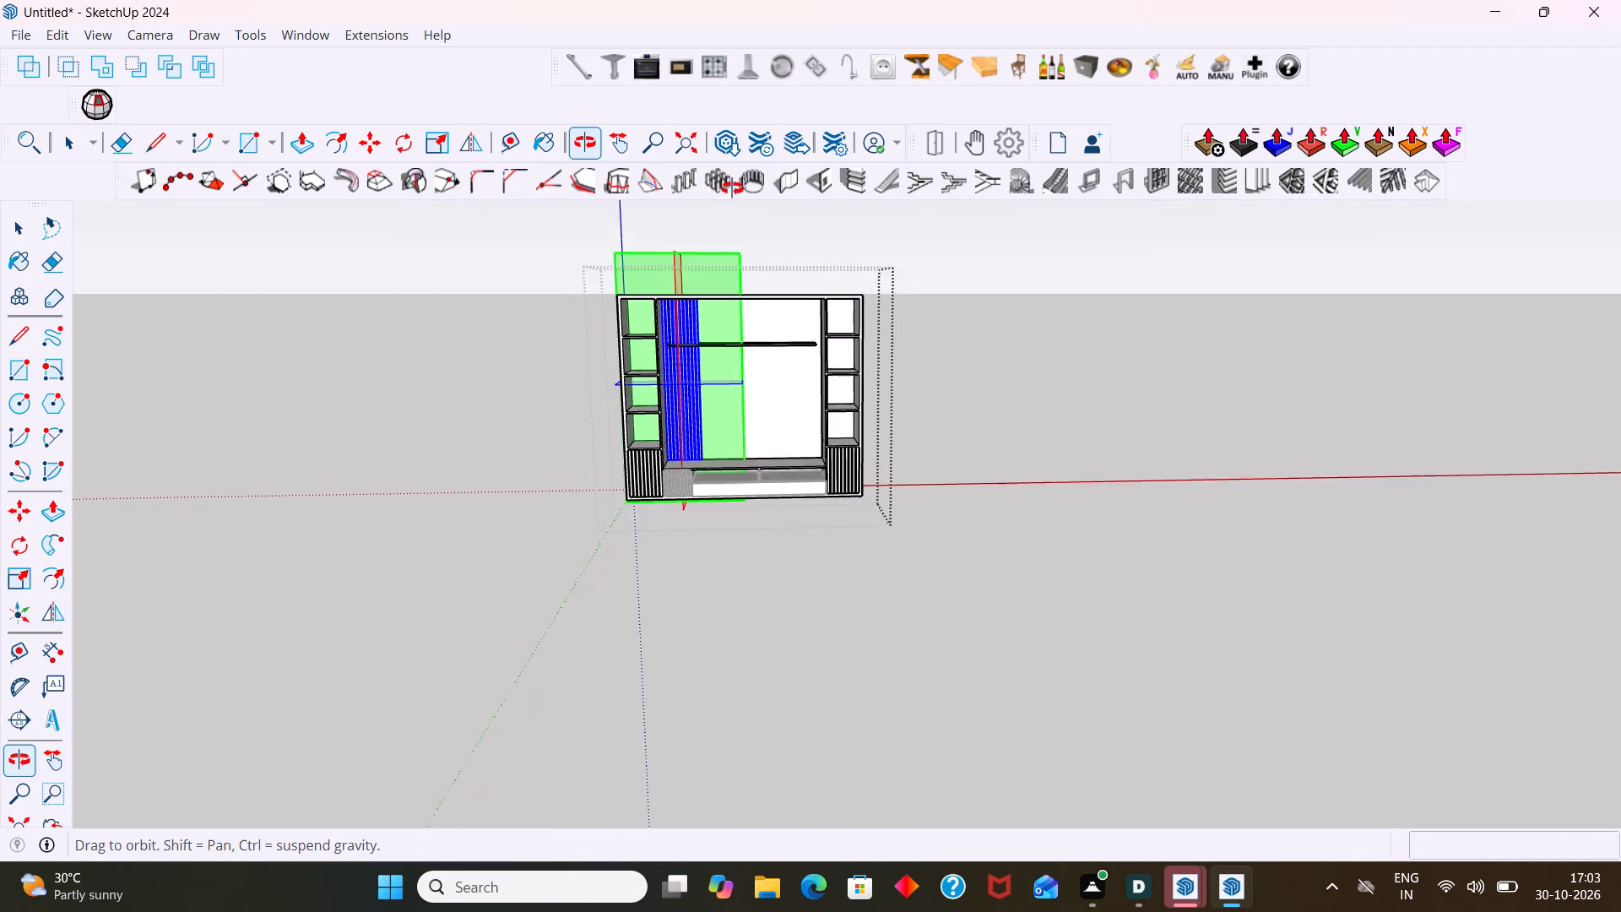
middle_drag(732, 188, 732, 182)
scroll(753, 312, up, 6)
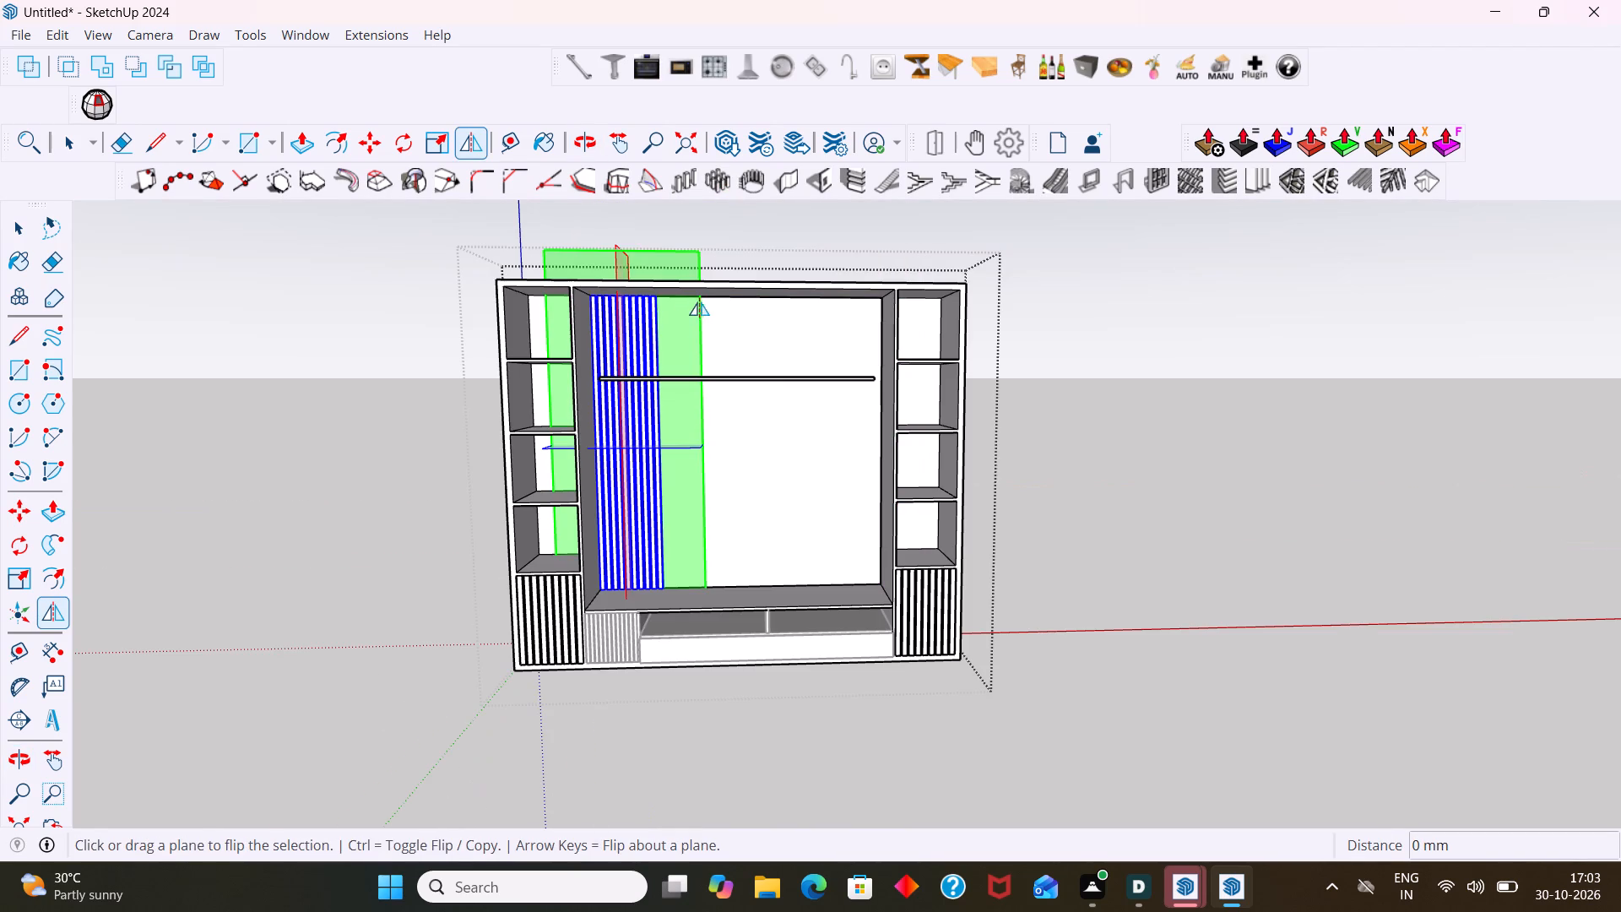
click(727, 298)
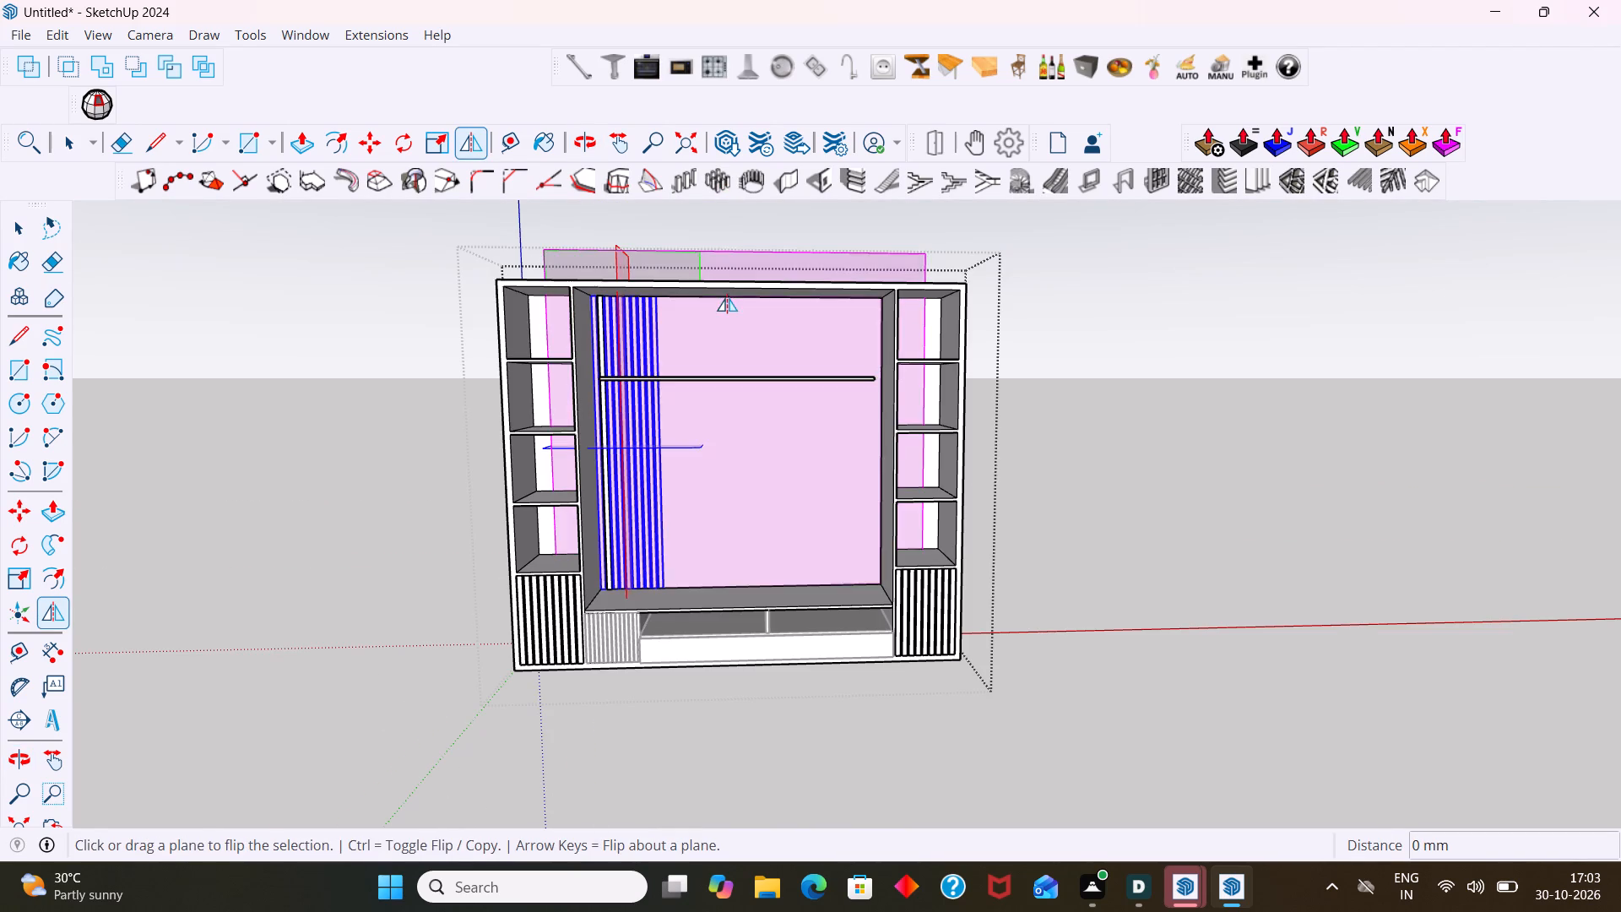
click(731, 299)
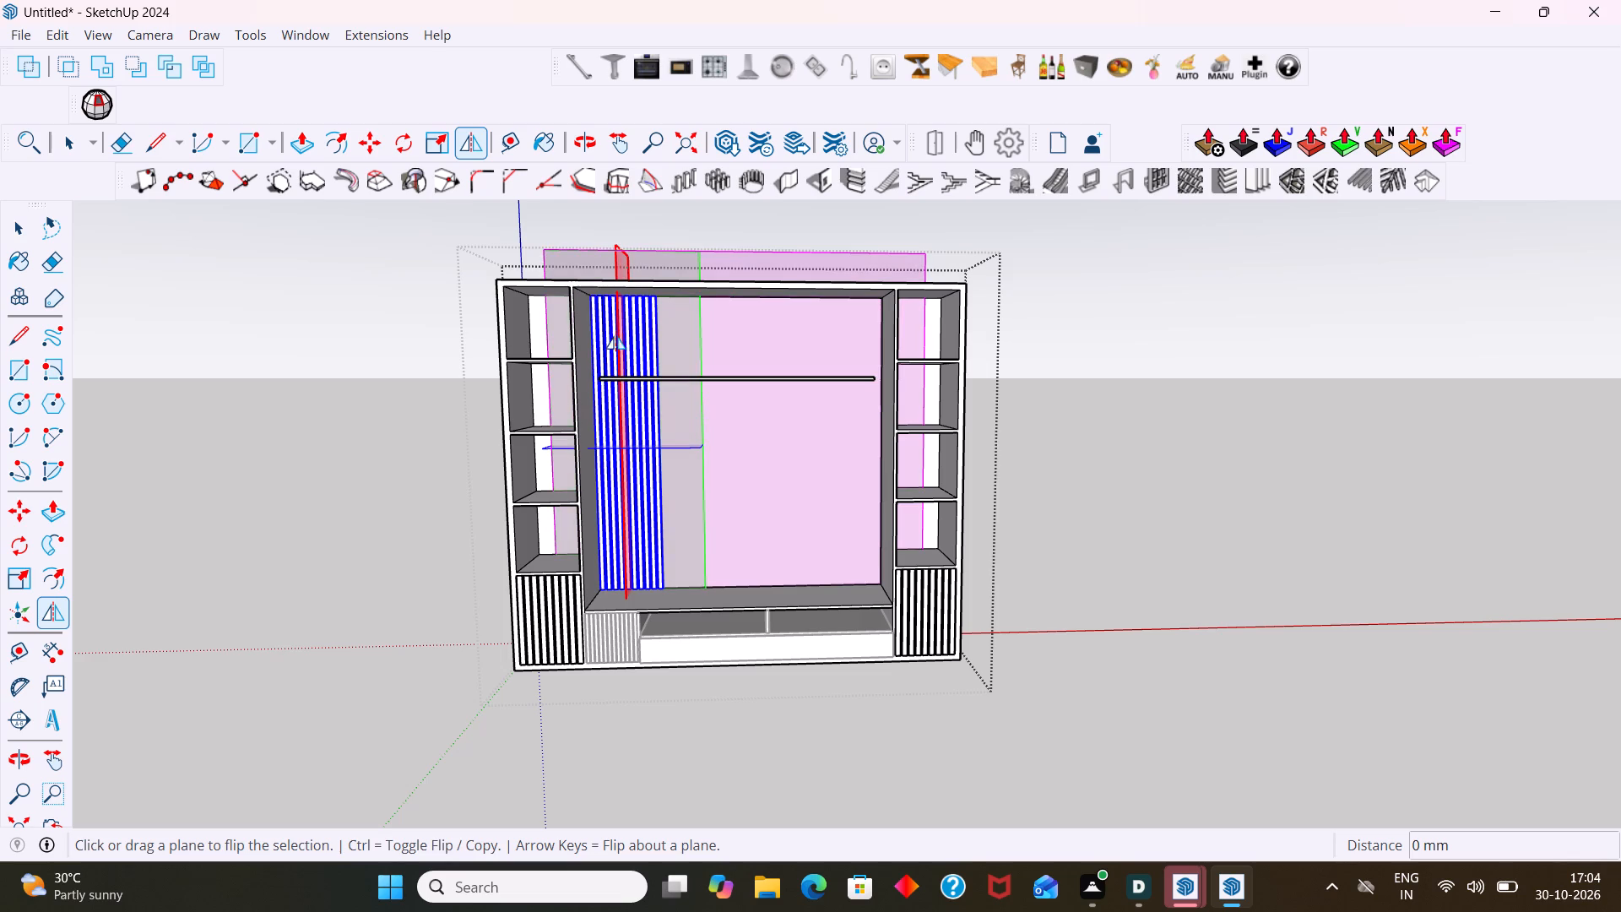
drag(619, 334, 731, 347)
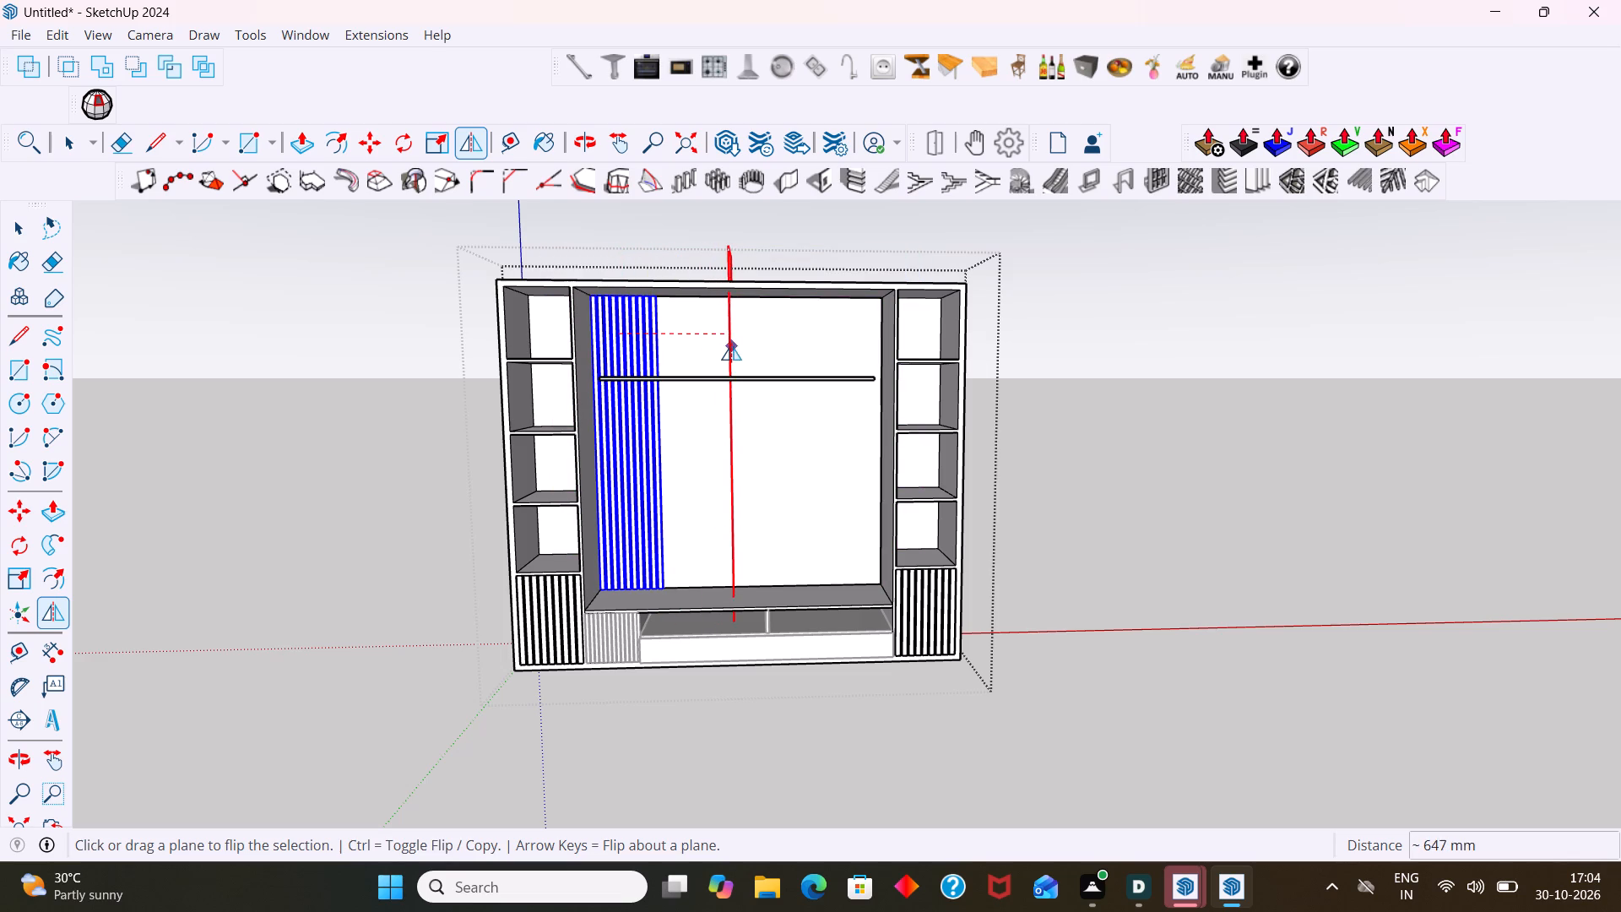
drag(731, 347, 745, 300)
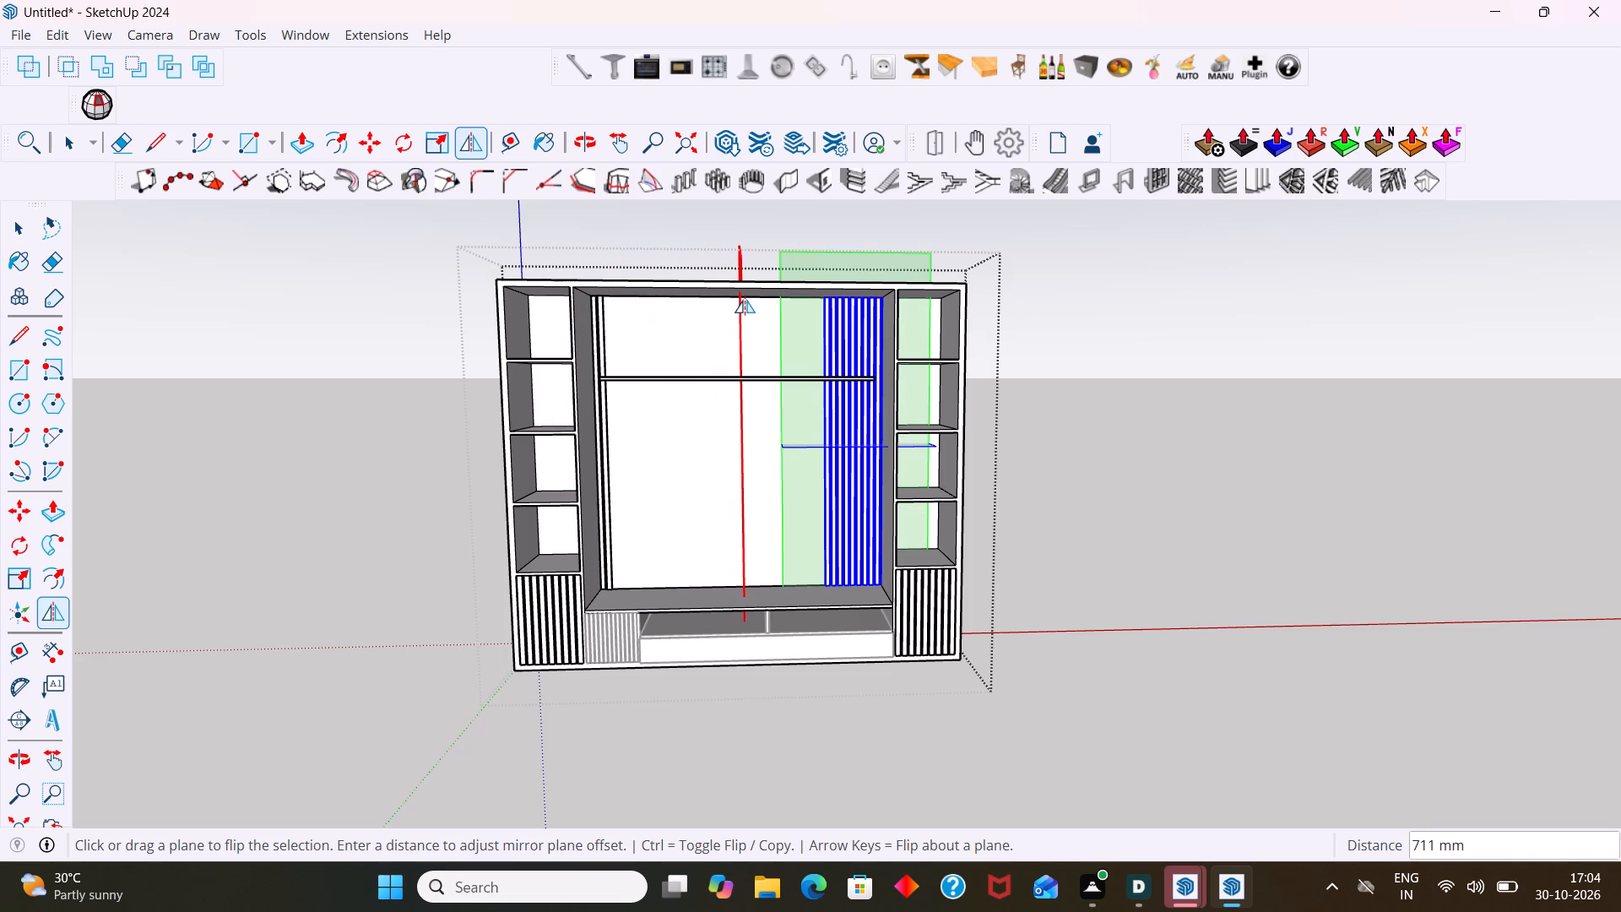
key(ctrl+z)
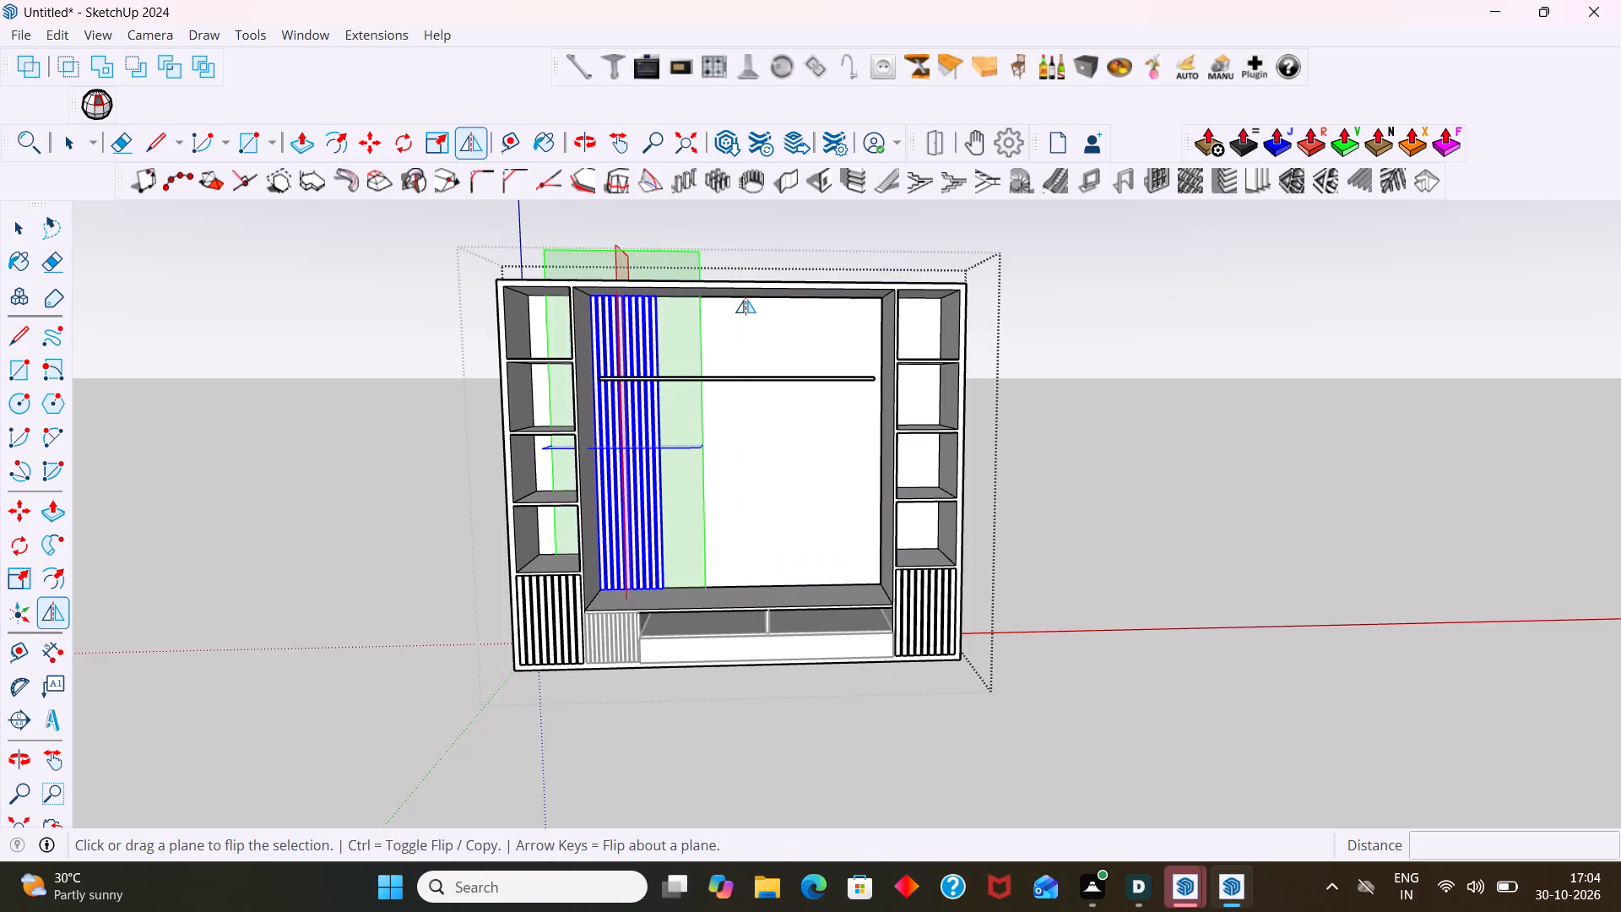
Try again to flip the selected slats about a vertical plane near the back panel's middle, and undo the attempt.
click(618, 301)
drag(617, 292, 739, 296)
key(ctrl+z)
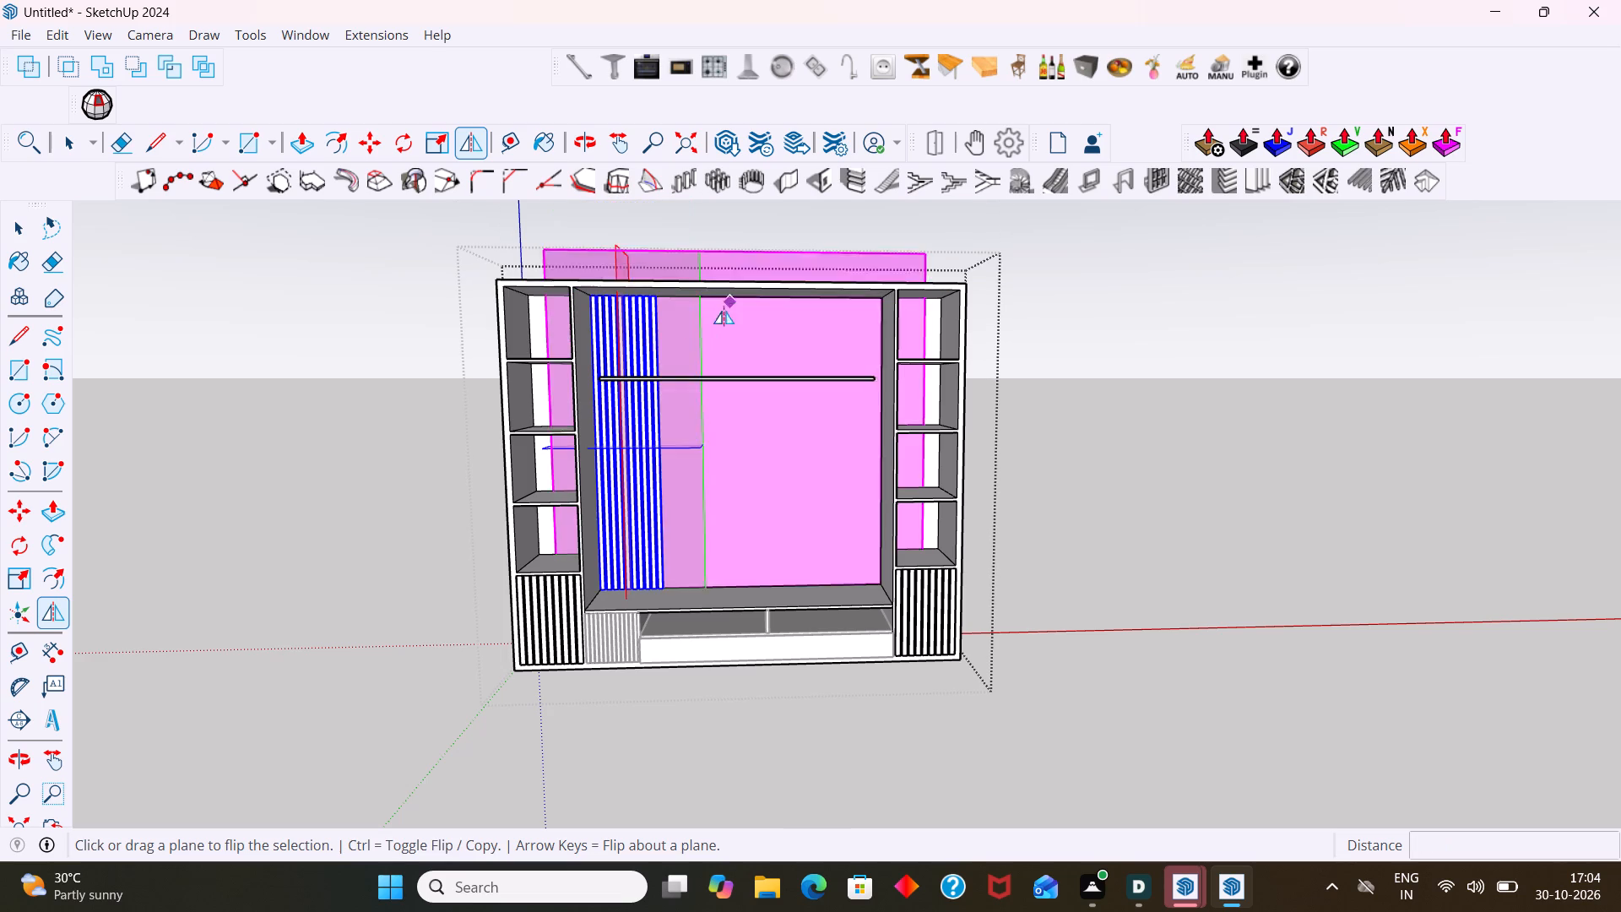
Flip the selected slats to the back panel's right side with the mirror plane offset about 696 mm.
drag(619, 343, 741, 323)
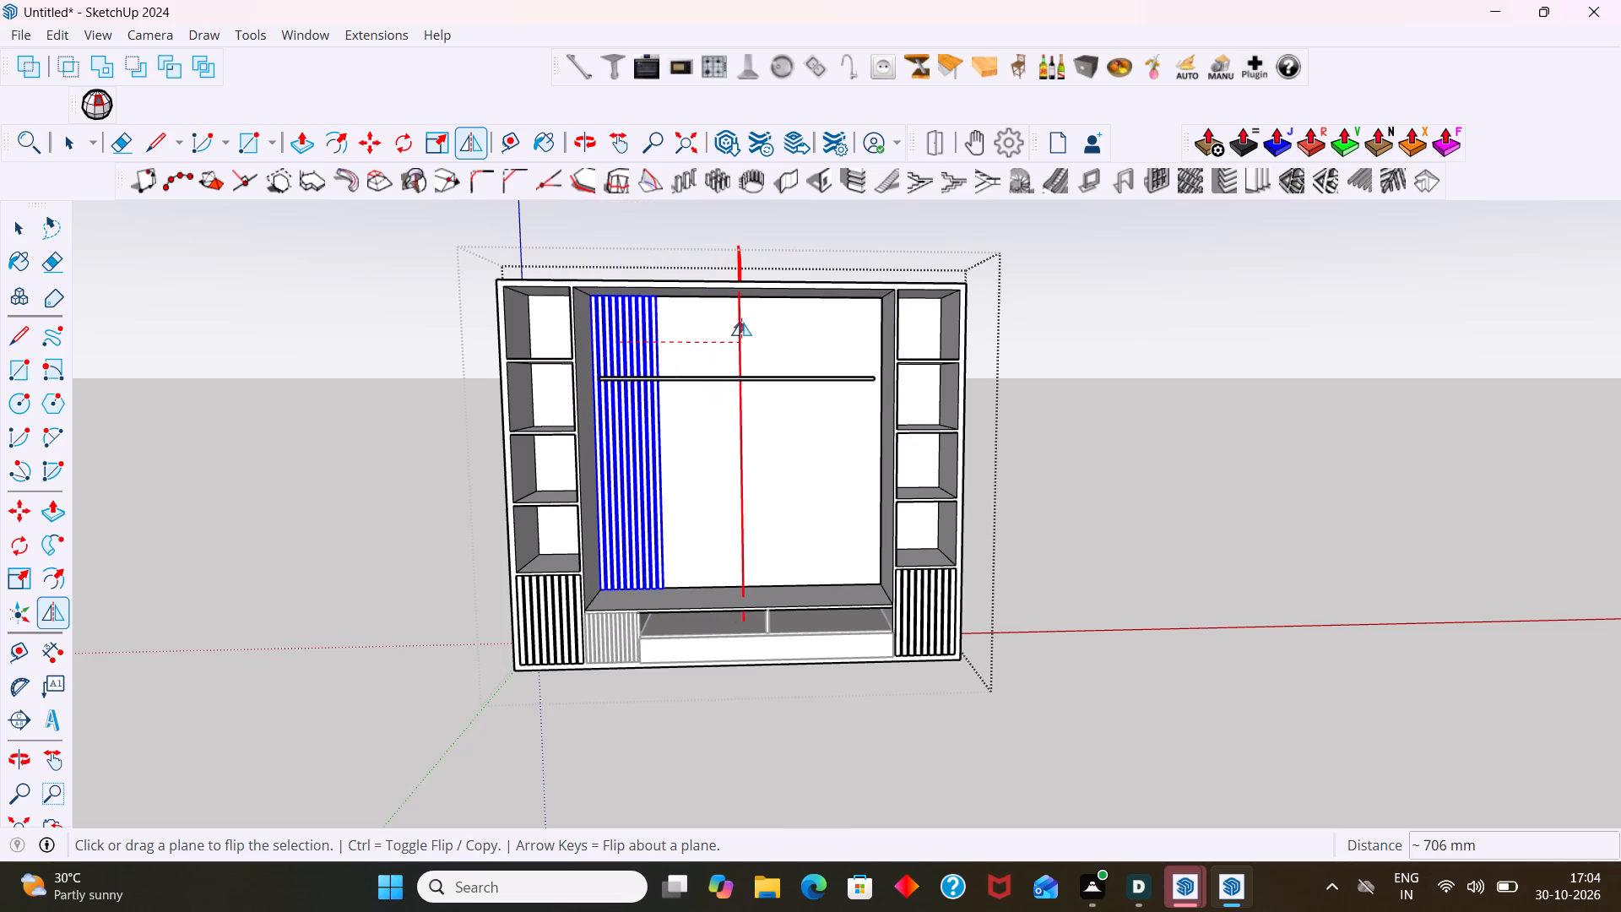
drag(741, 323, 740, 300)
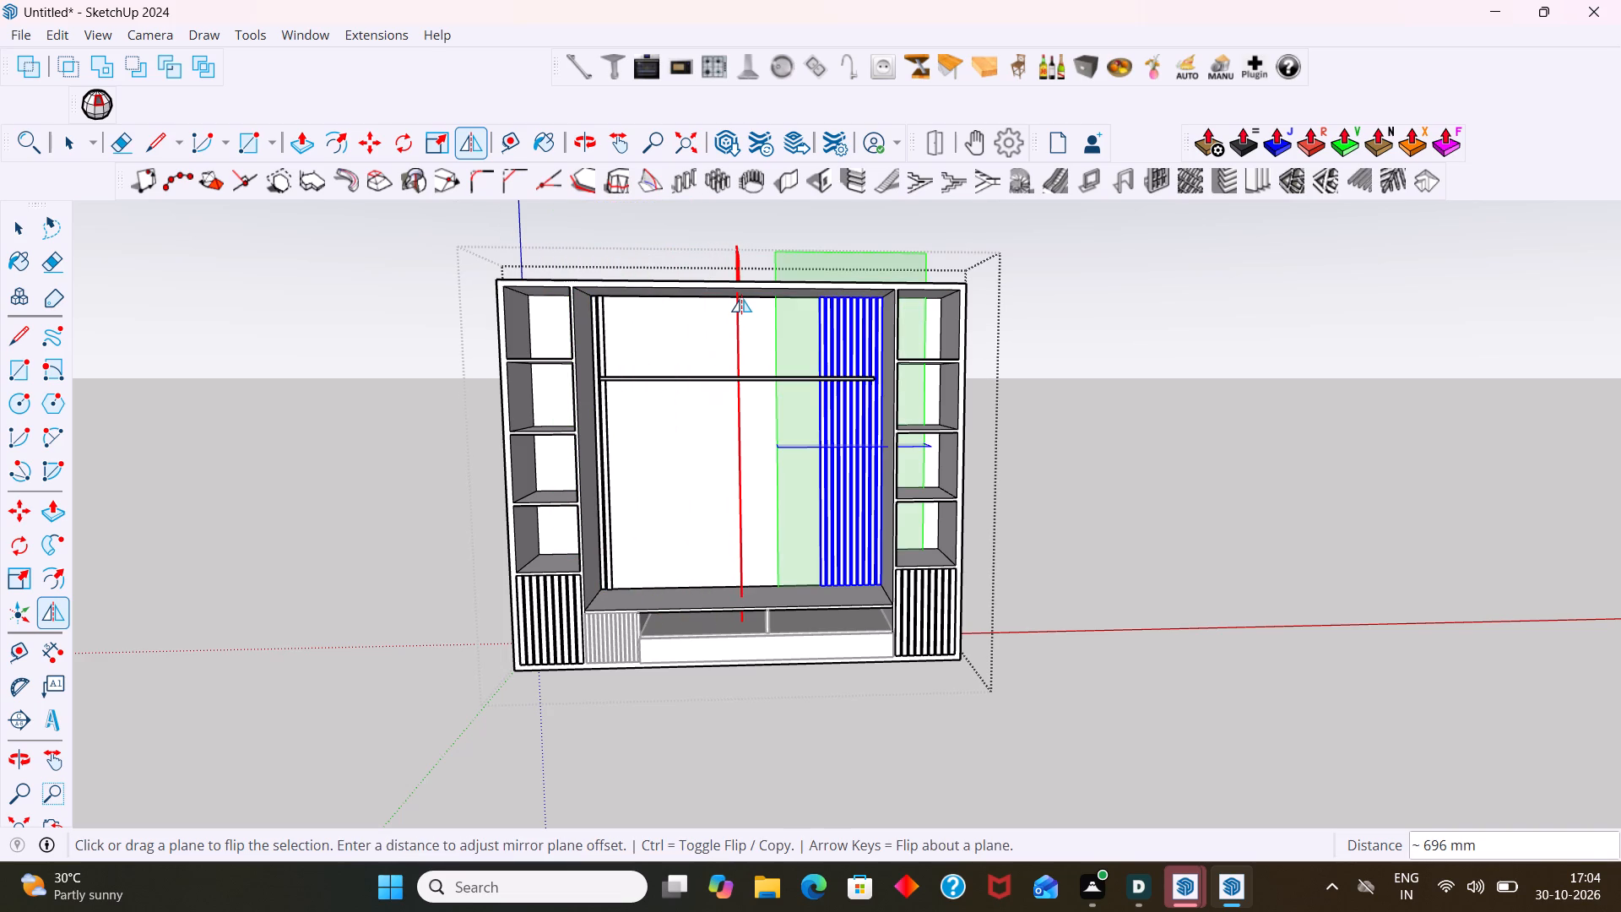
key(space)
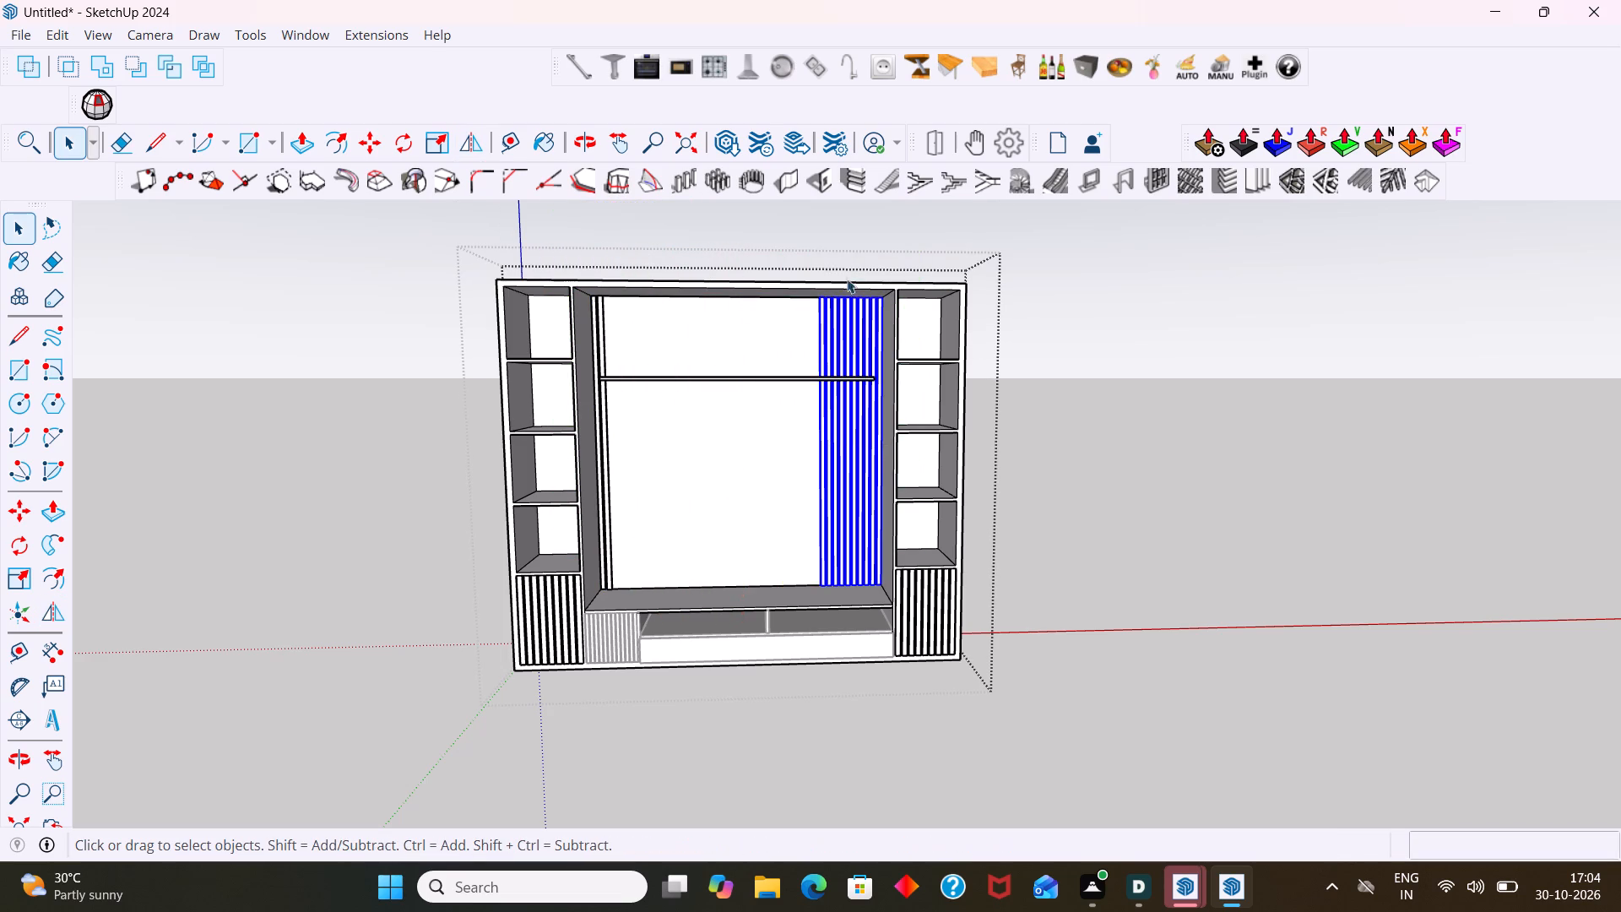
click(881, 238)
Examine the slats at both sides of the central back panel and how they meet the cabinet's side walls.
scroll(883, 248, down, 1)
middle_drag(830, 395, 880, 497)
scroll(659, 384, up, 11)
middle_drag(619, 376, 545, 354)
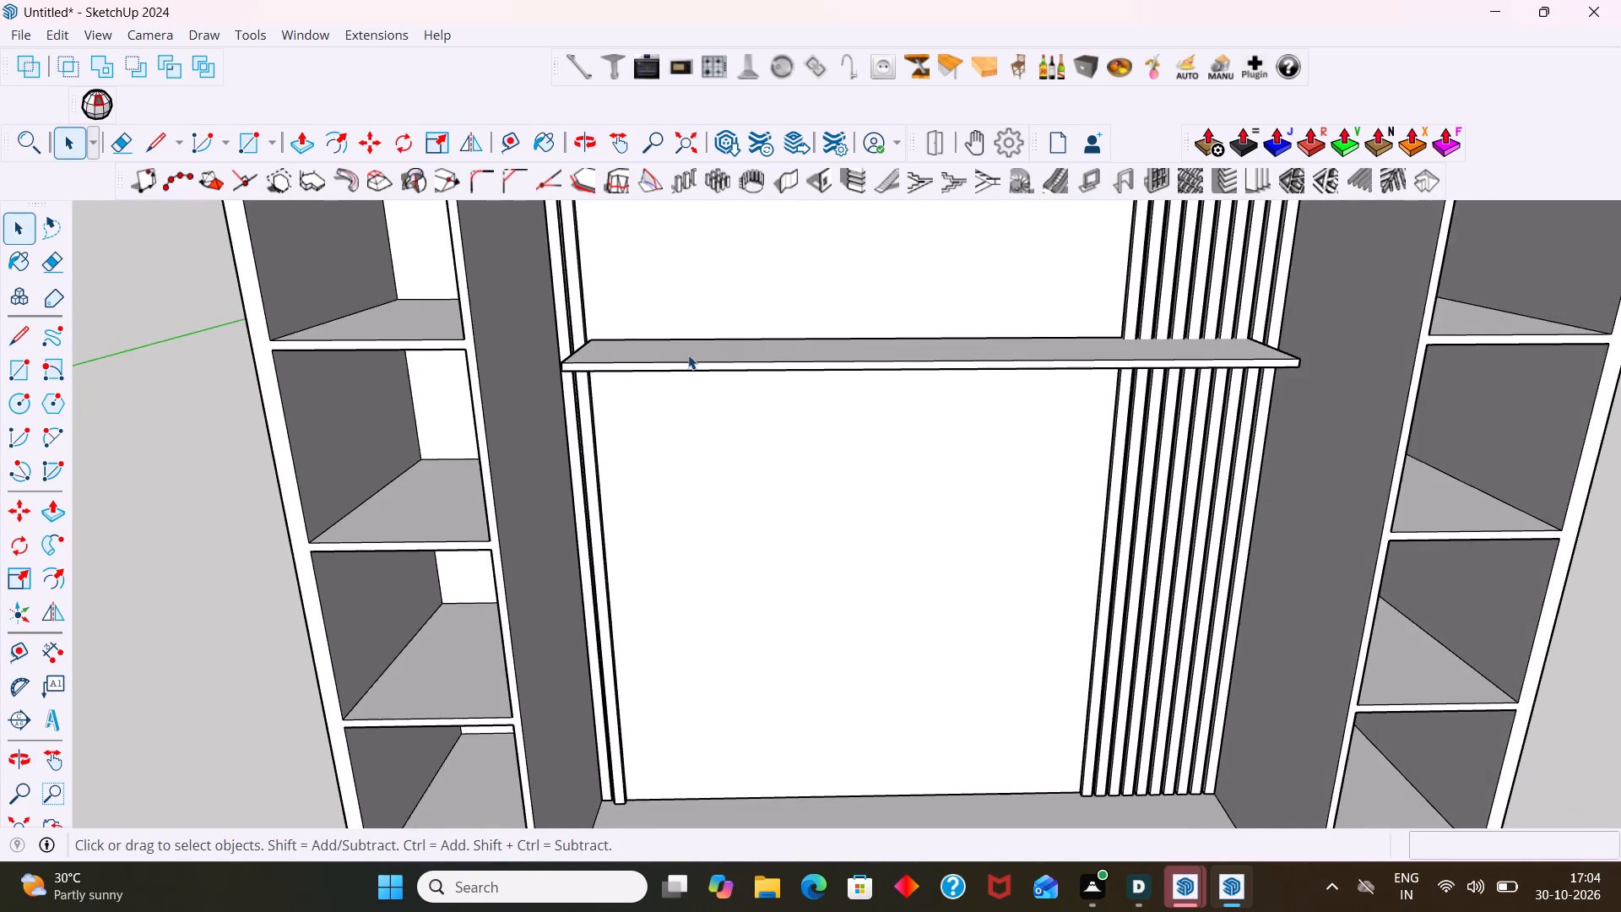
scroll(688, 355, down, 7)
scroll(614, 435, up, 4)
middle_drag(623, 451, 724, 448)
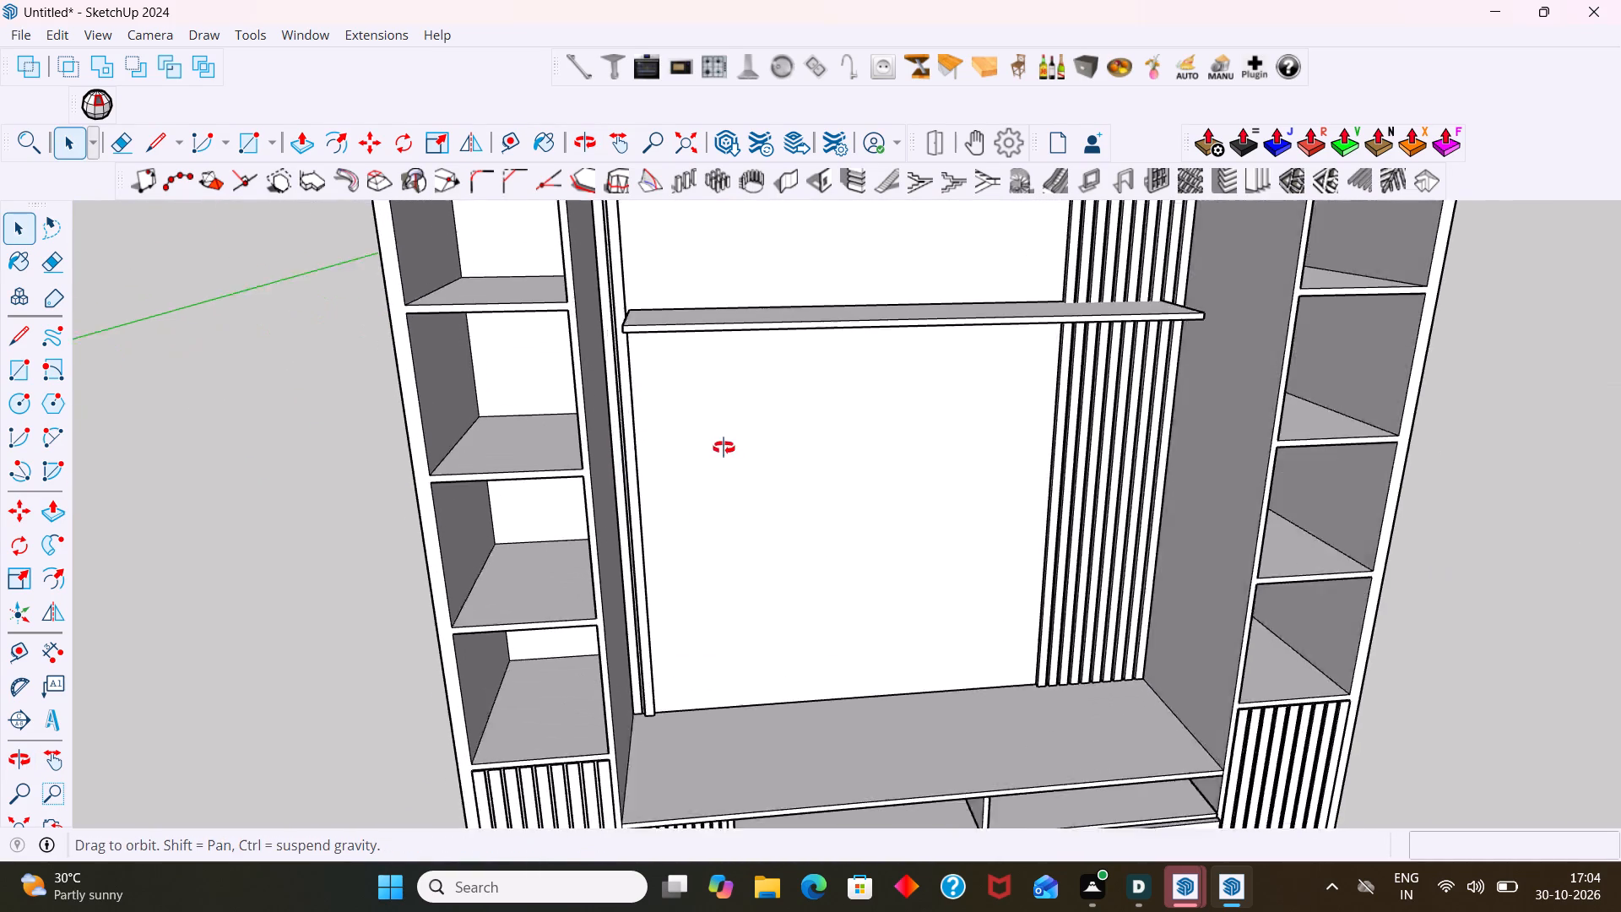
middle_drag(724, 448, 671, 446)
scroll(778, 450, down, 2)
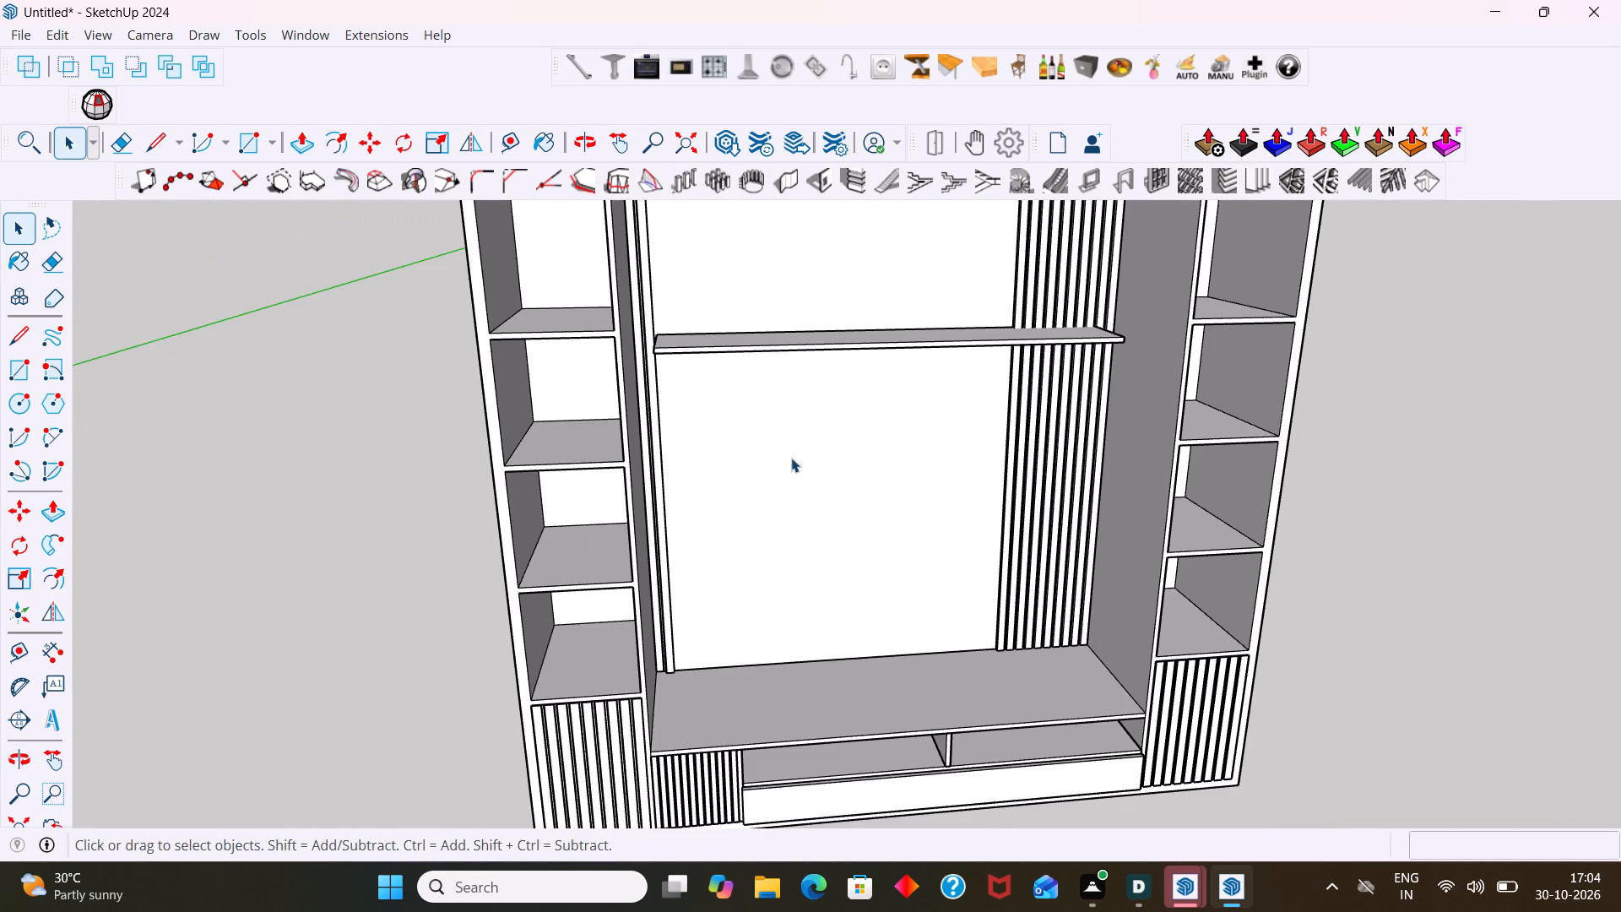
middle_drag(791, 458, 674, 454)
scroll(582, 587, down, 1)
scroll(580, 589, up, 4)
middle_drag(577, 638, 602, 562)
scroll(563, 648, up, 2)
middle_drag(567, 655, 536, 768)
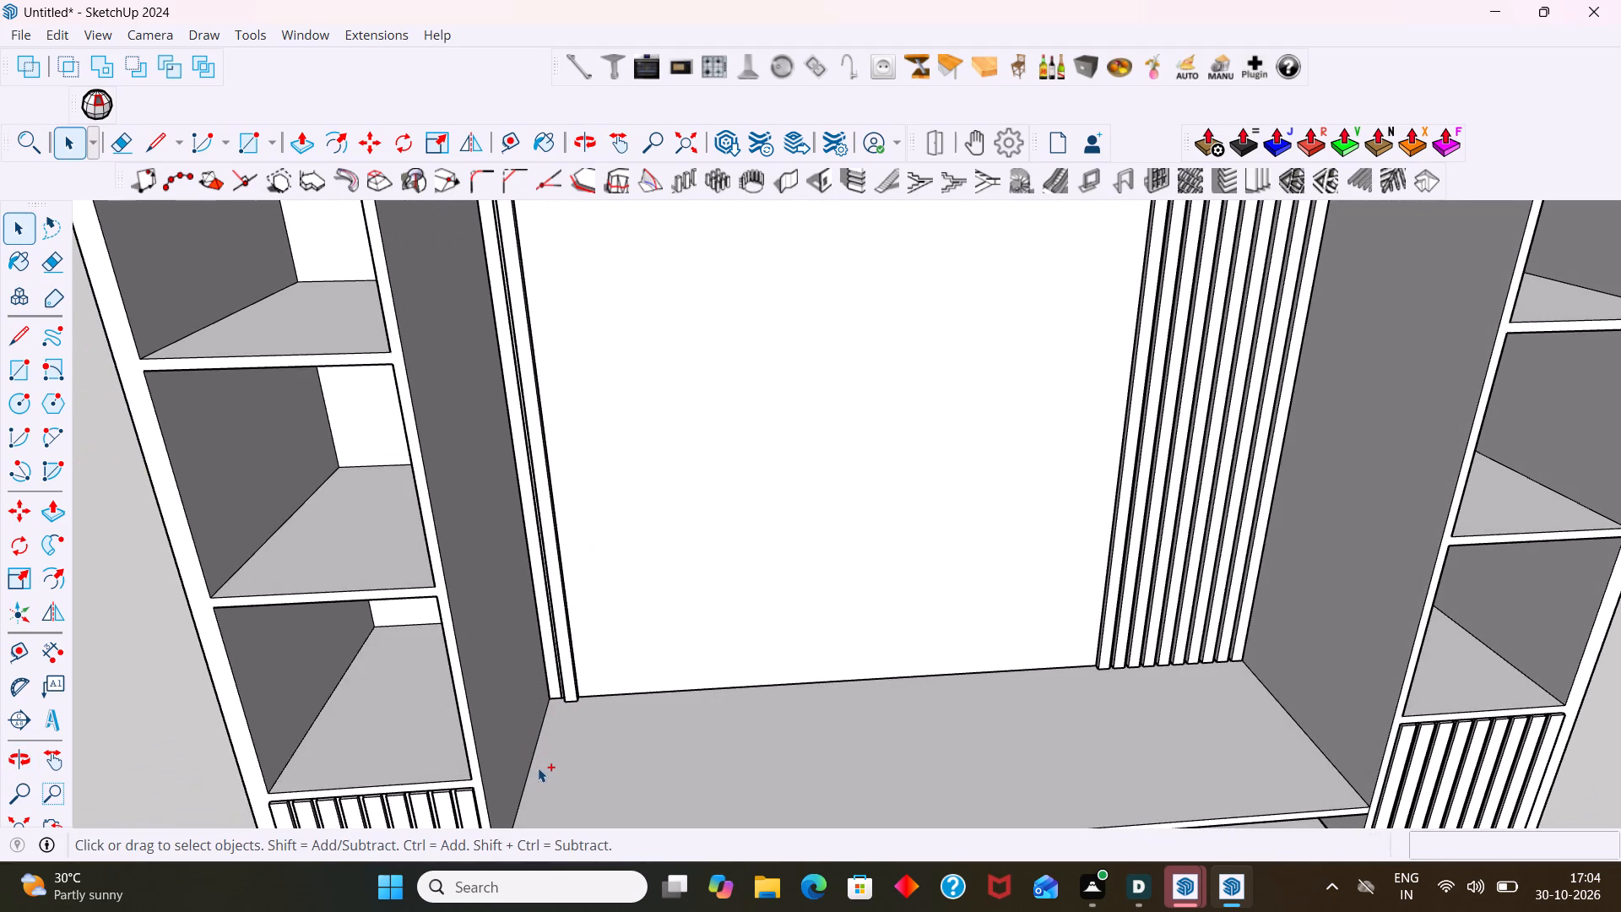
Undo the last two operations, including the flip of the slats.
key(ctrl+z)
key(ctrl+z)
Select the slats at the back panel's left side and flip them to its right side with the mirror plane offset about 696 mm.
scroll(563, 711, up, 6)
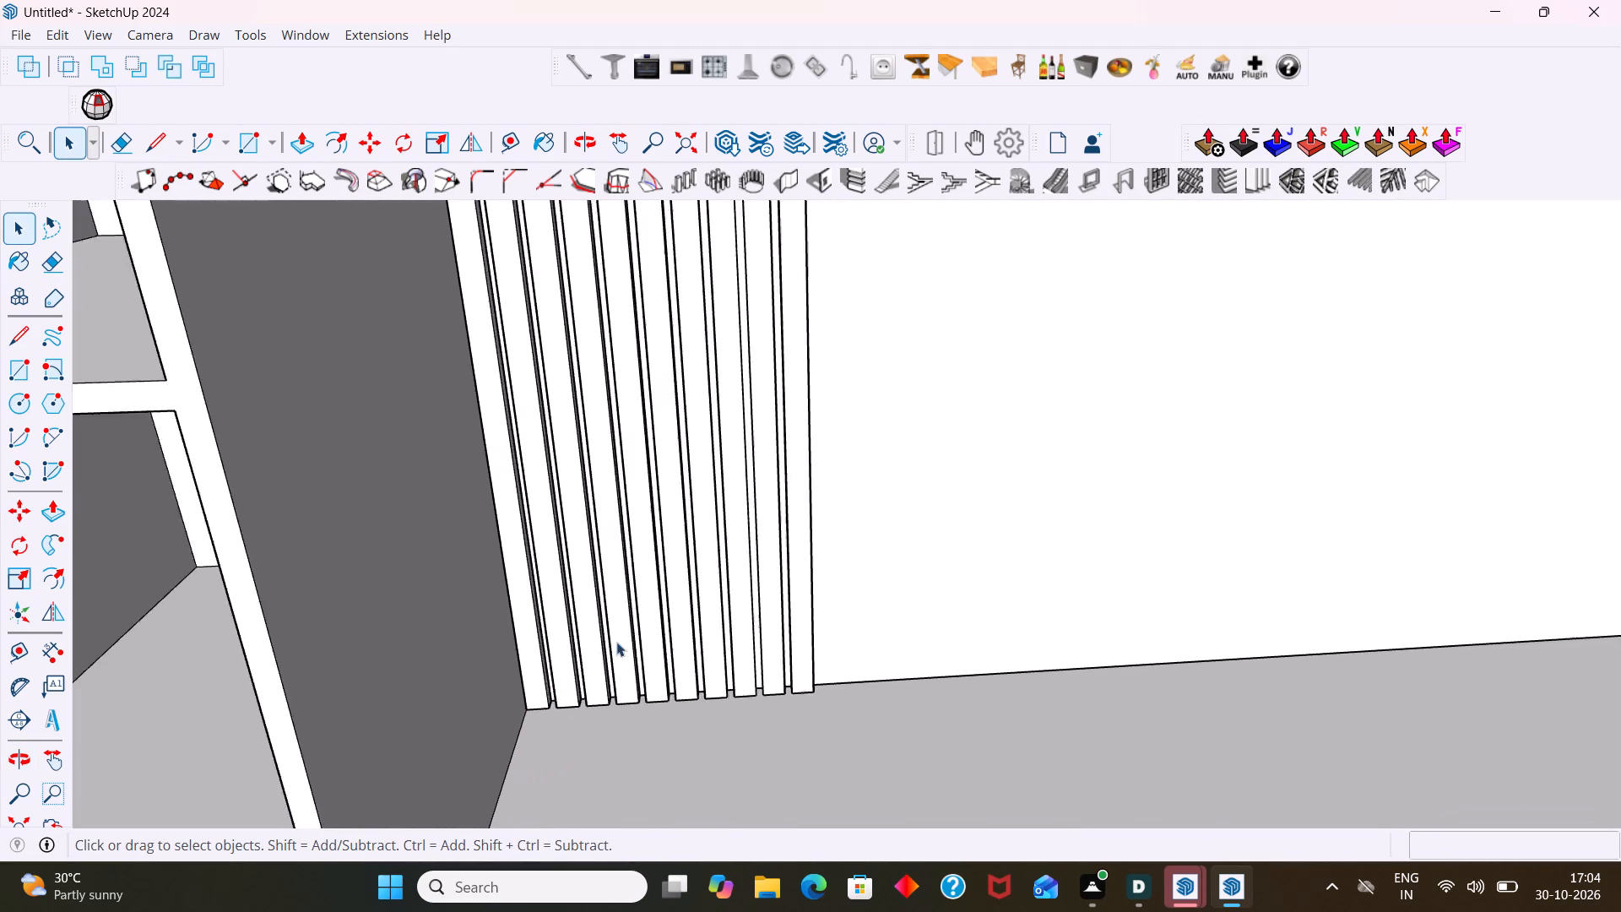
scroll(616, 642, up, 3)
middle_drag(653, 649, 619, 537)
scroll(648, 539, down, 8)
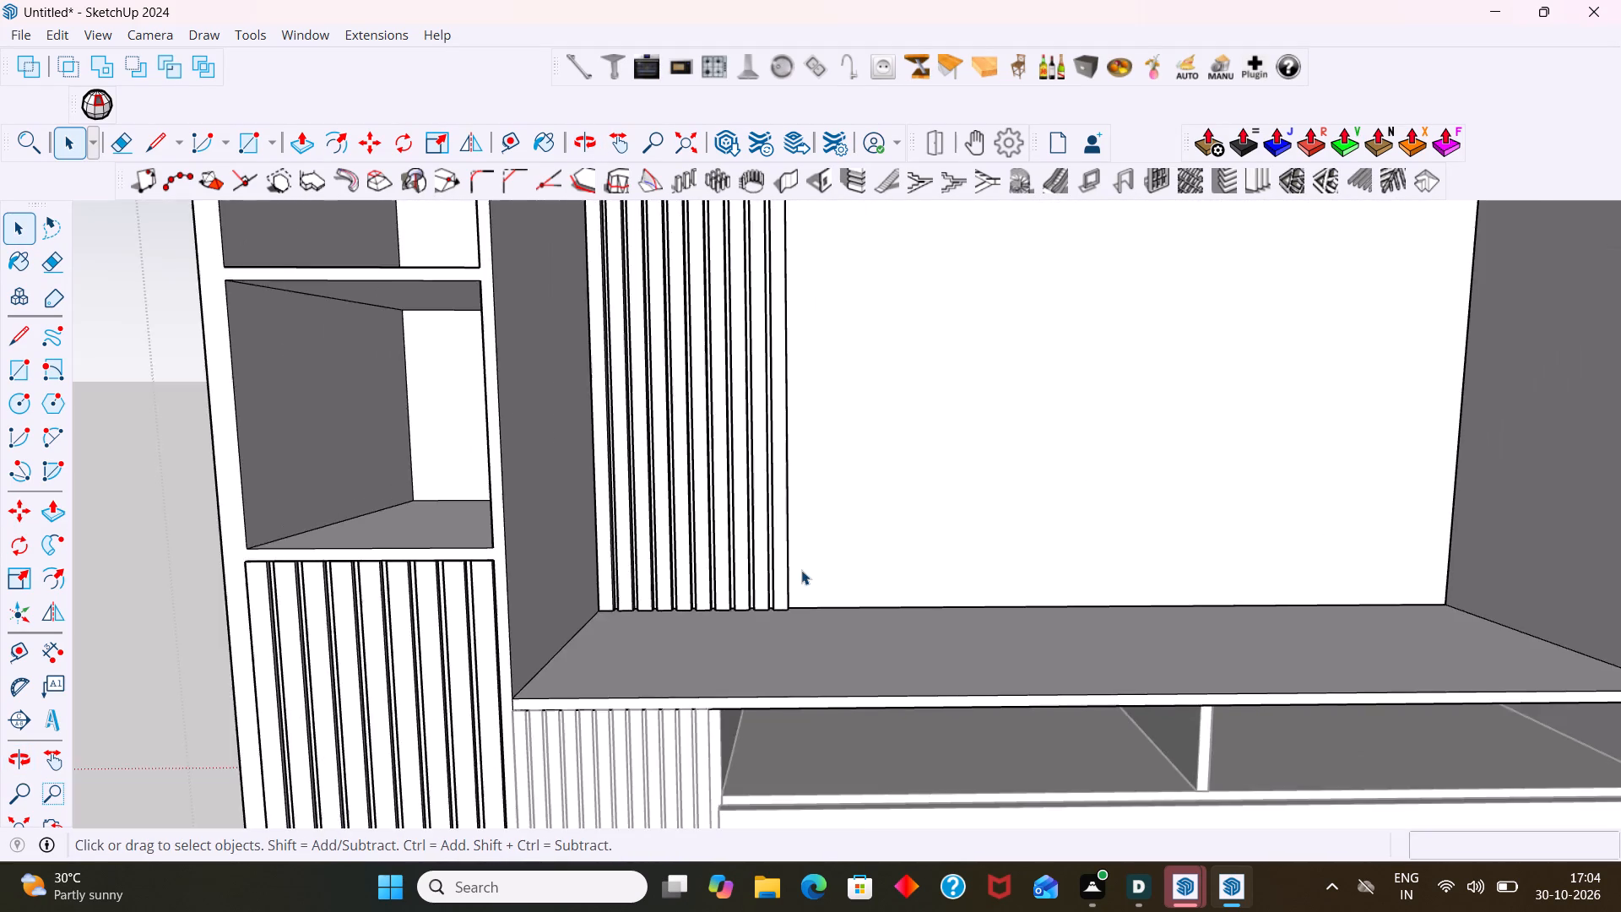
scroll(801, 570, down, 3)
scroll(790, 563, up, 2)
click(788, 564)
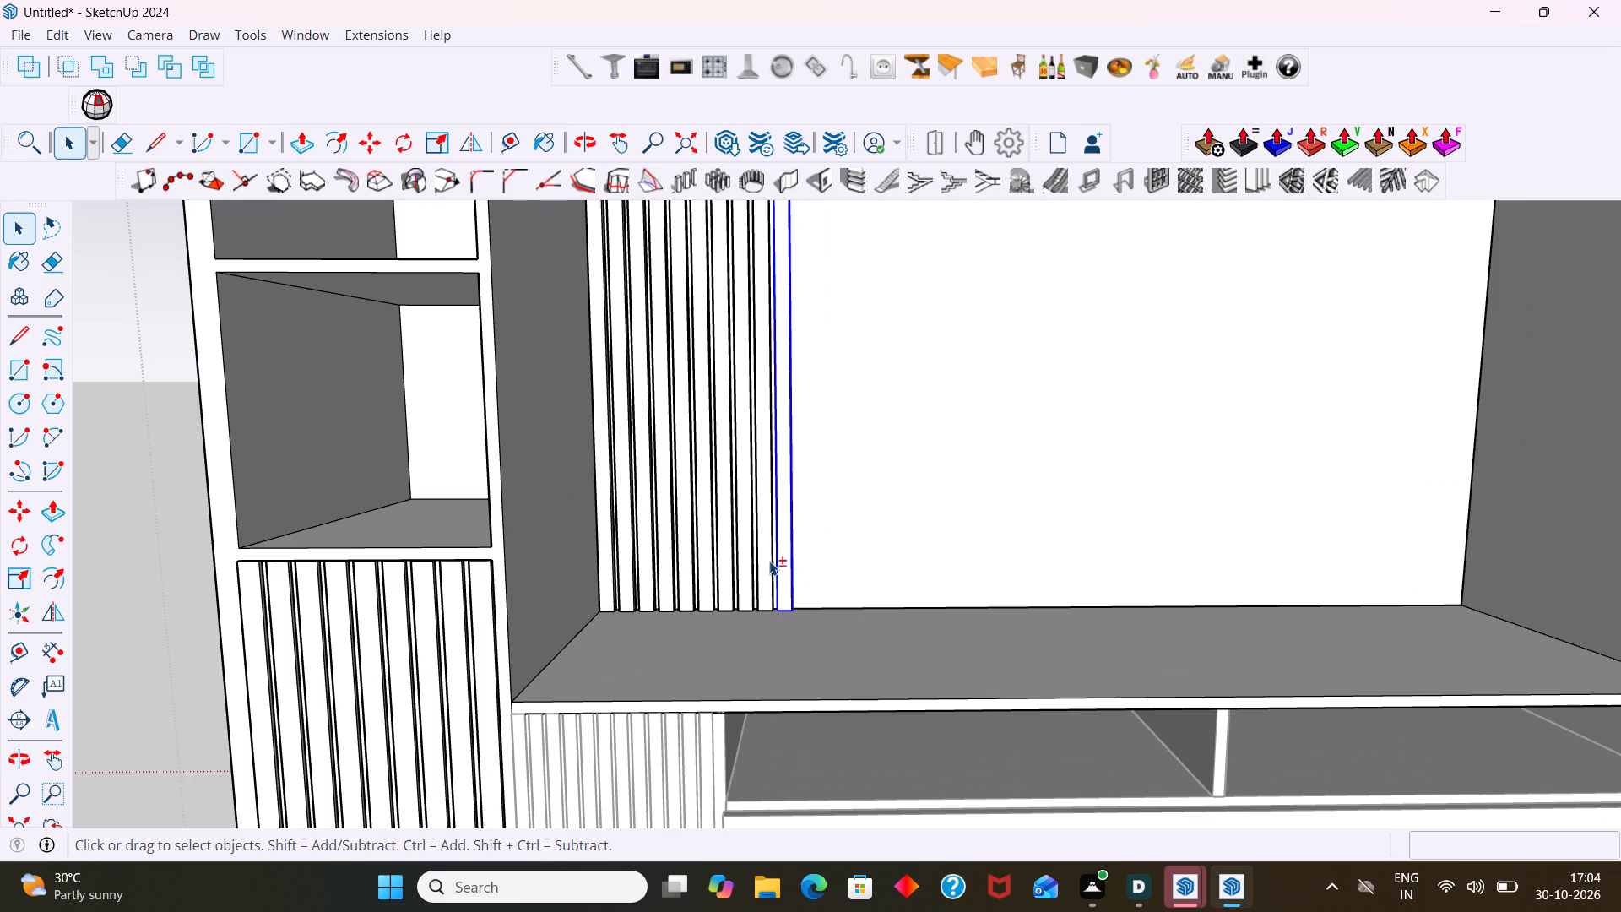
shift+click(769, 561)
shift+click(745, 561)
shift+click(727, 561)
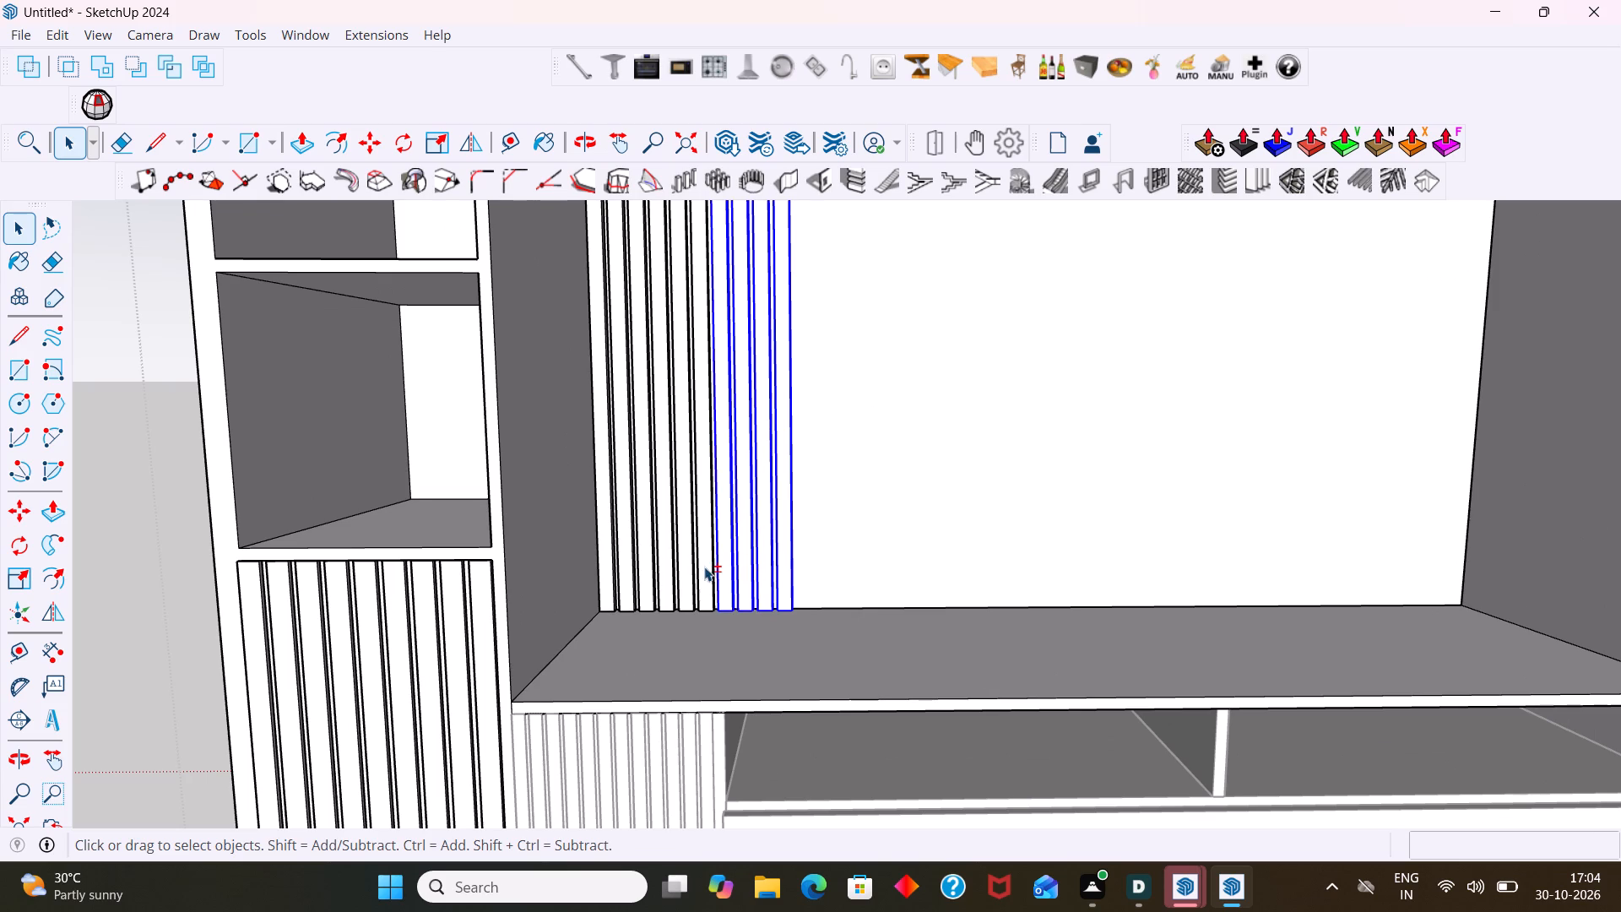
shift+click(702, 568)
shift+click(687, 573)
shift+click(662, 585)
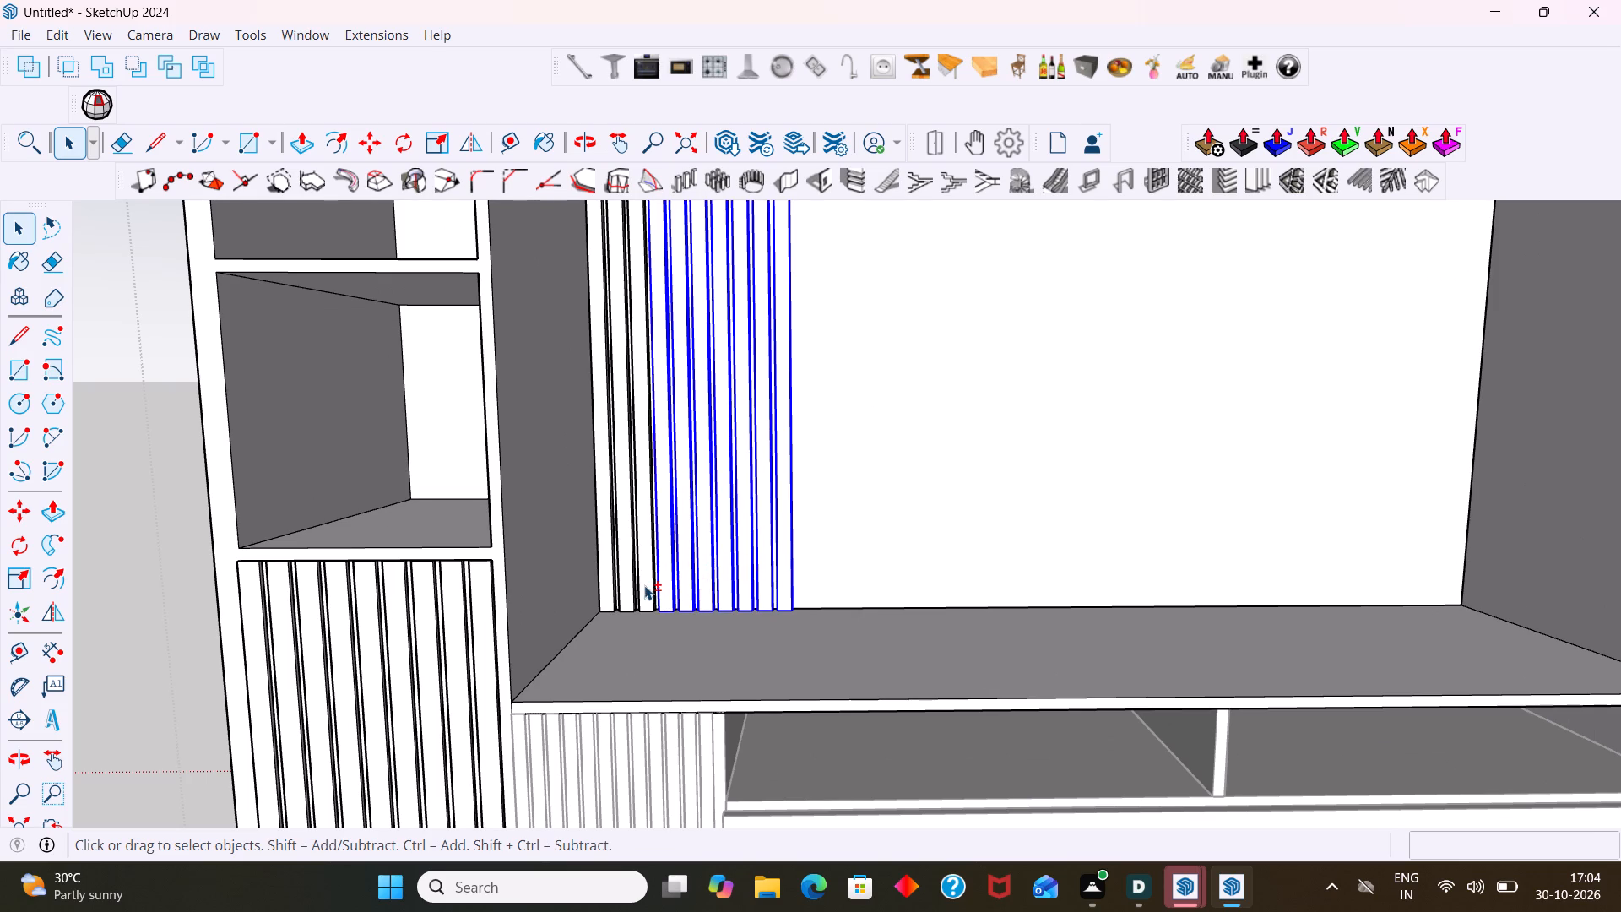
shift+click(644, 585)
shift+click(626, 587)
shift+click(604, 589)
scroll(607, 584, down, 5)
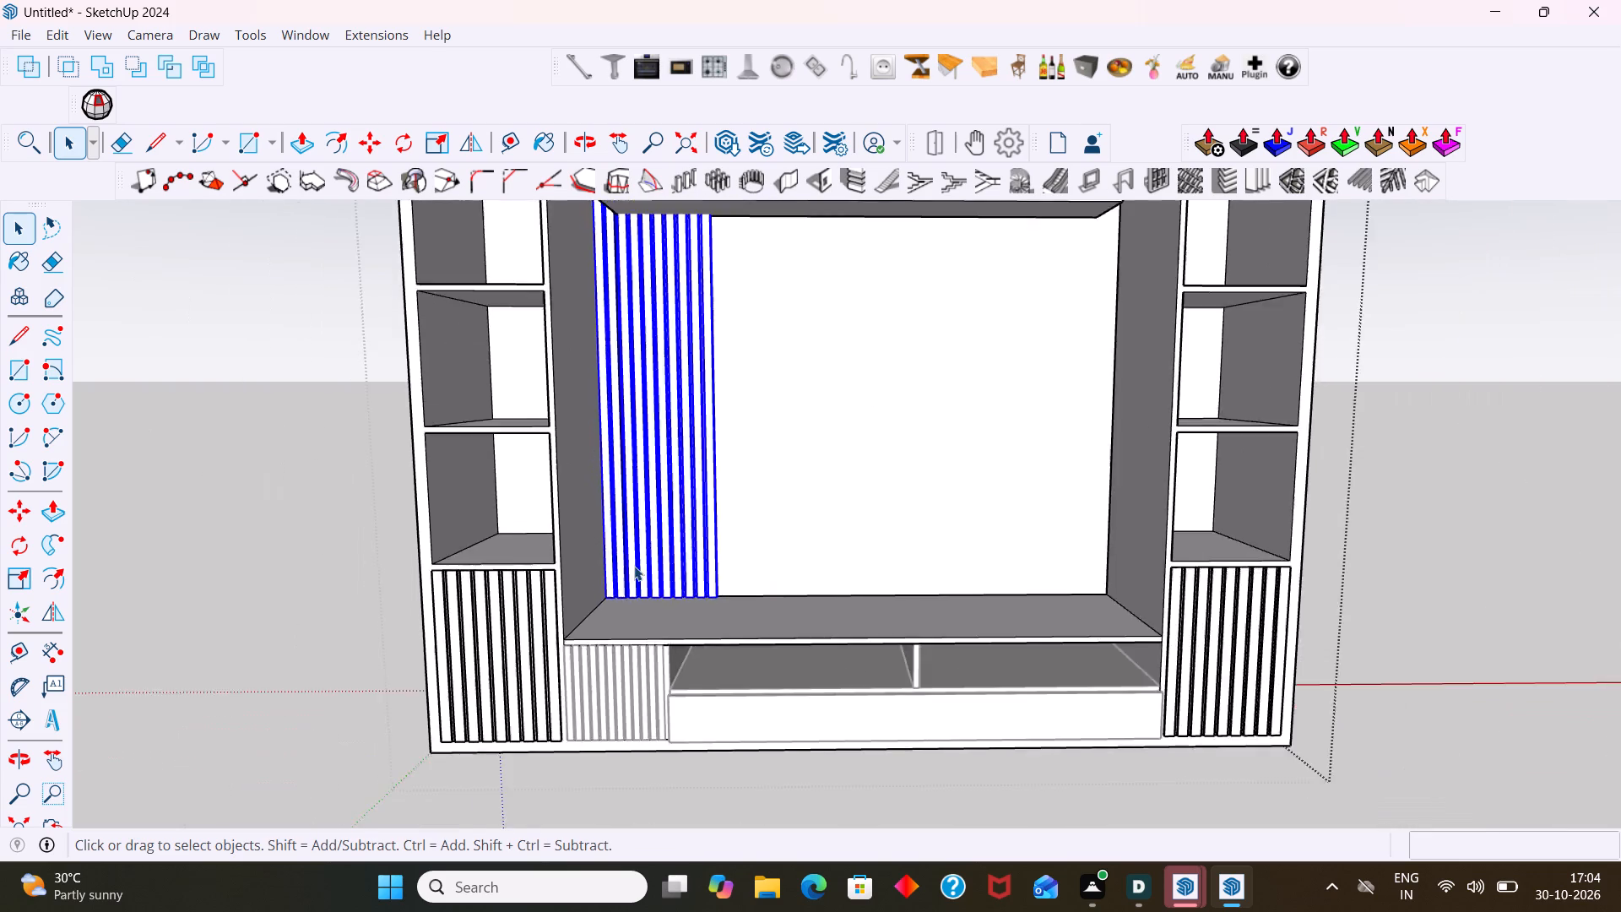
scroll(634, 566, down, 8)
middle_drag(658, 573, 645, 664)
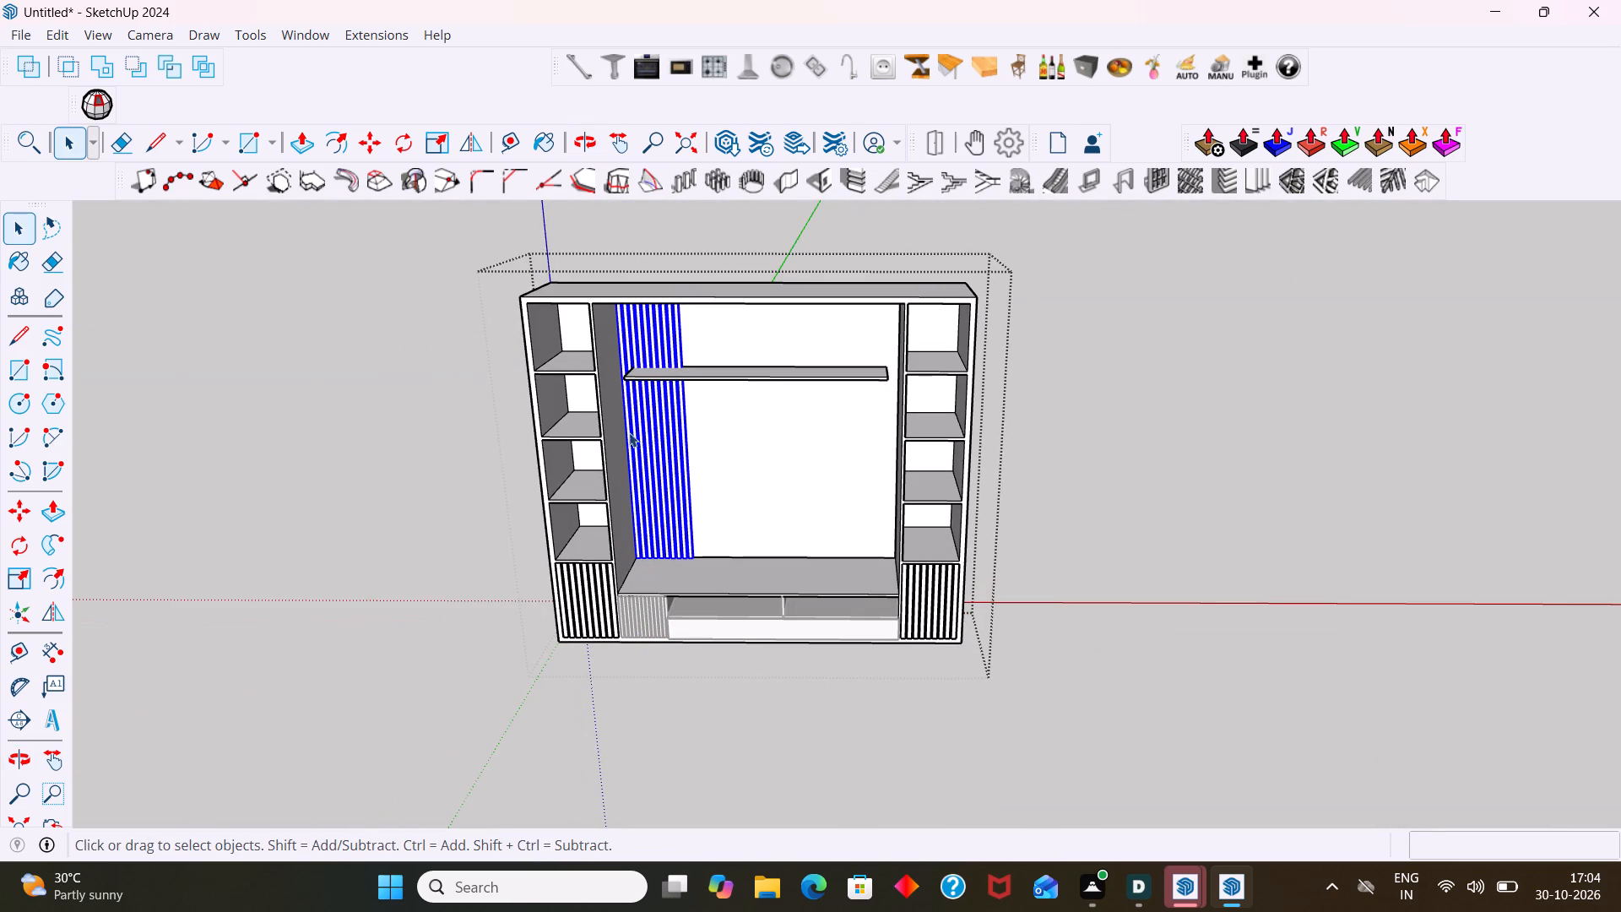
click(48, 612)
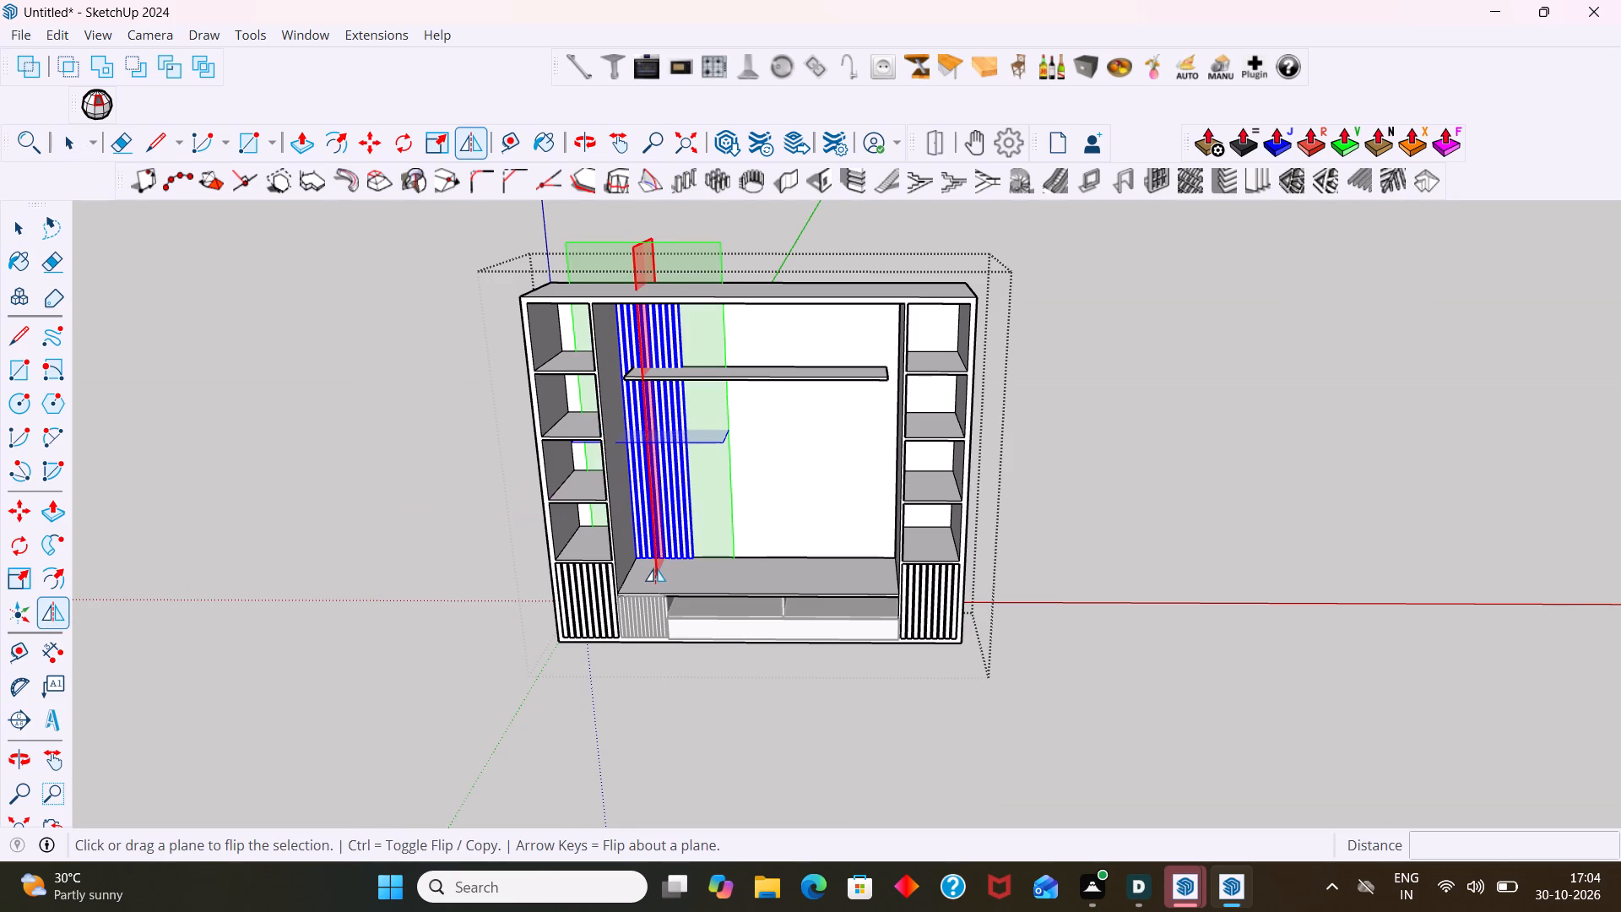
drag(655, 568, 760, 553)
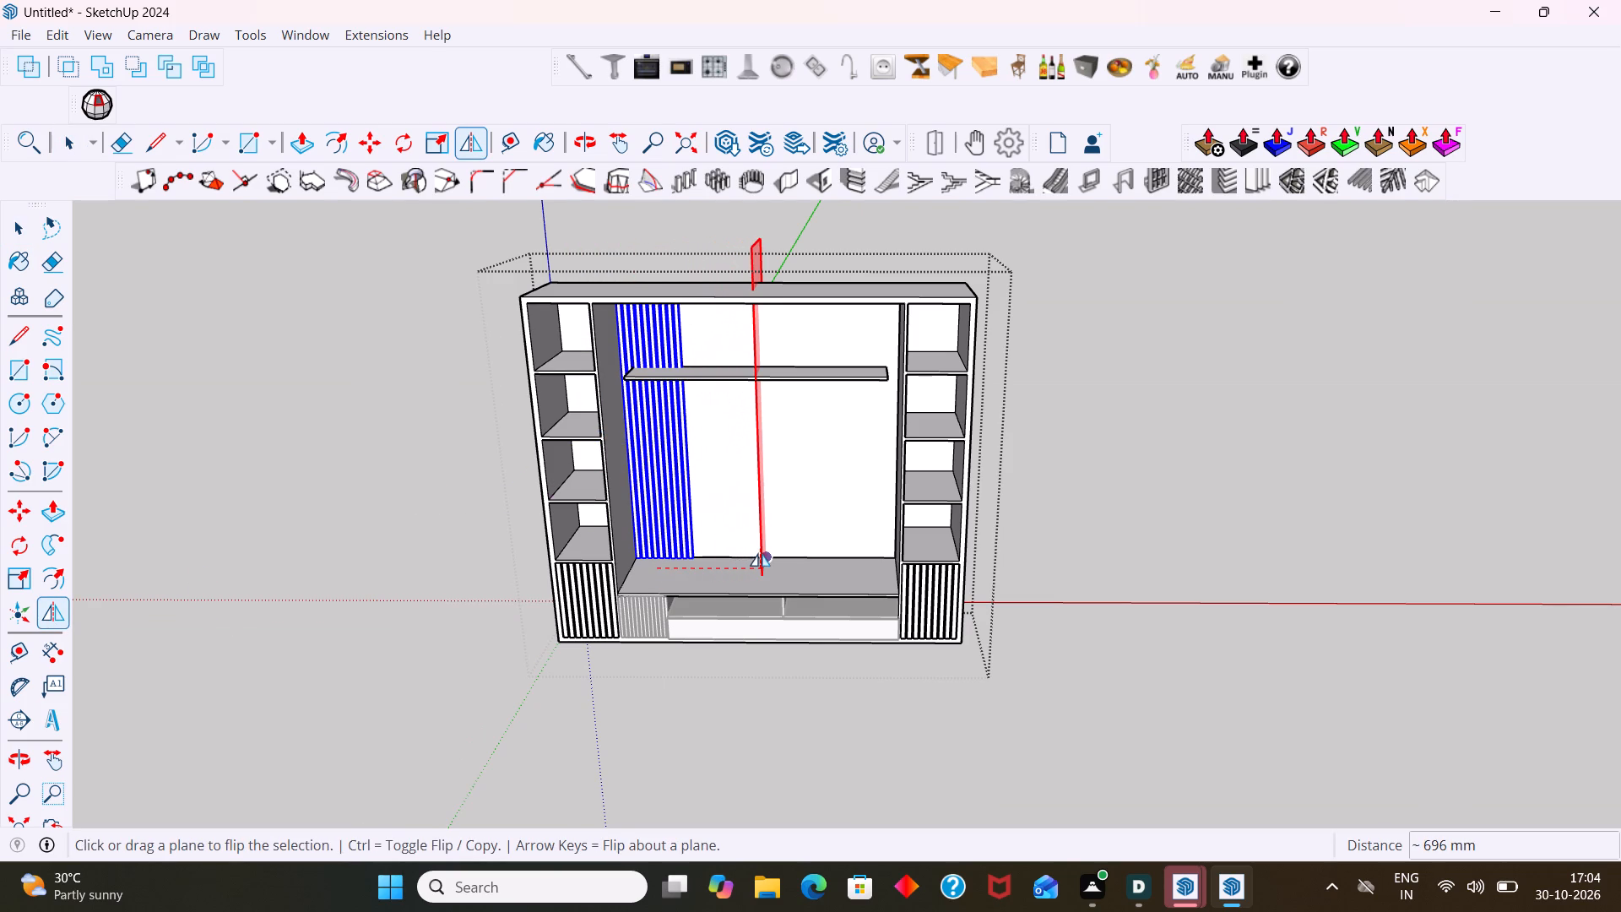
drag(760, 553, 766, 555)
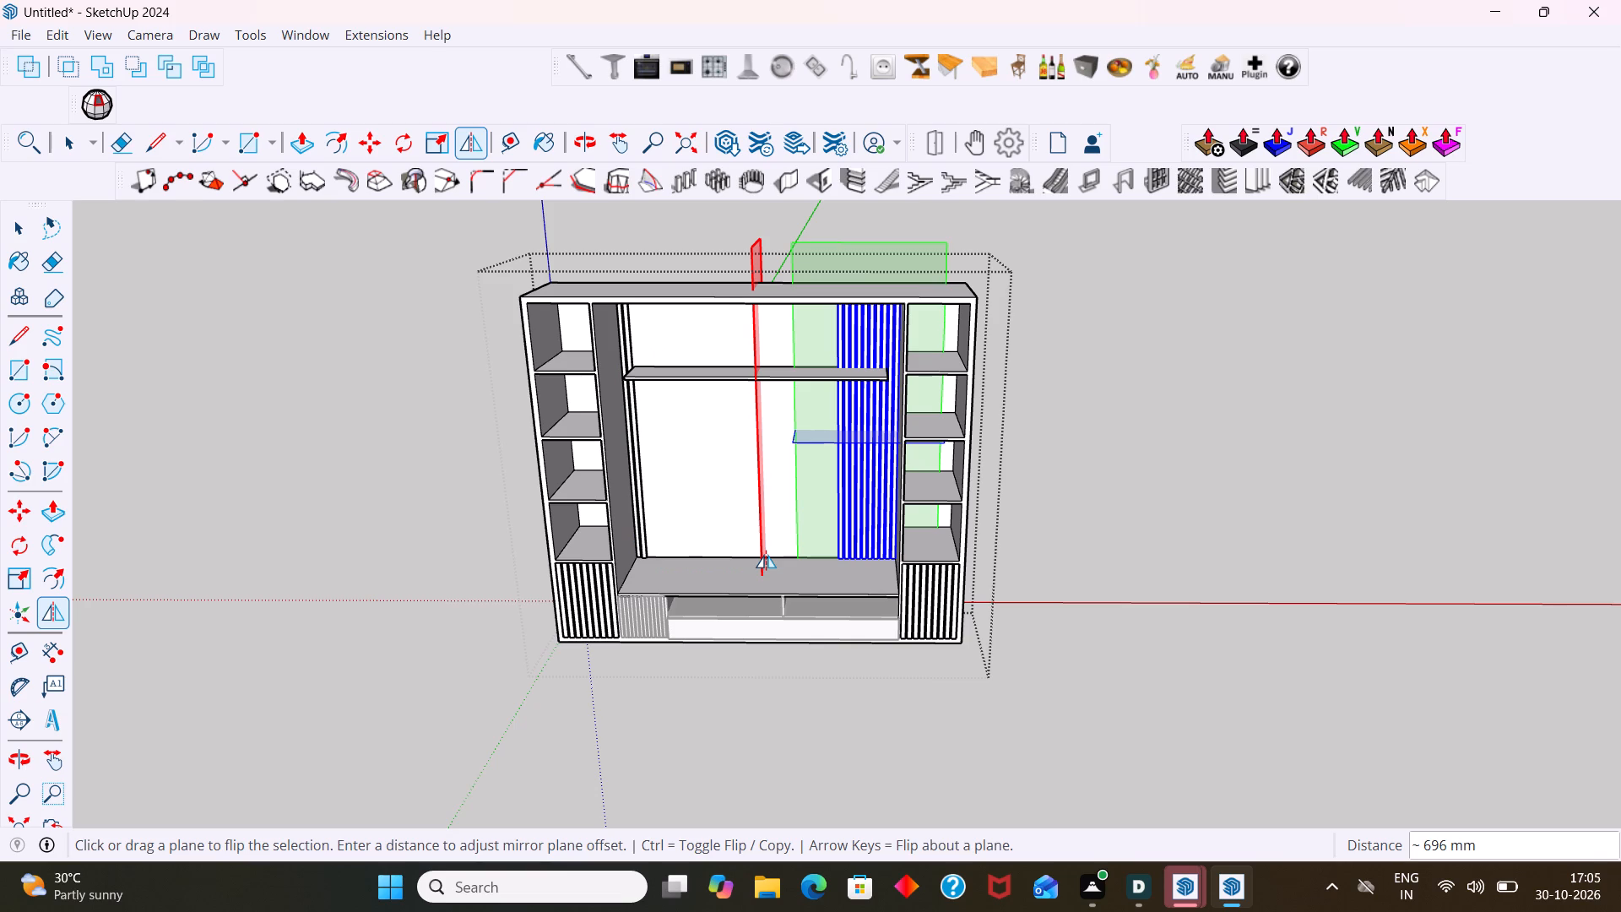
key(space)
click(1103, 400)
Move the slat remaining at the back panel's left side 40 mm into the corner against the cabinet's side wall.
scroll(862, 450, up, 6)
middle_drag(870, 477, 936, 469)
scroll(875, 477, up, 1)
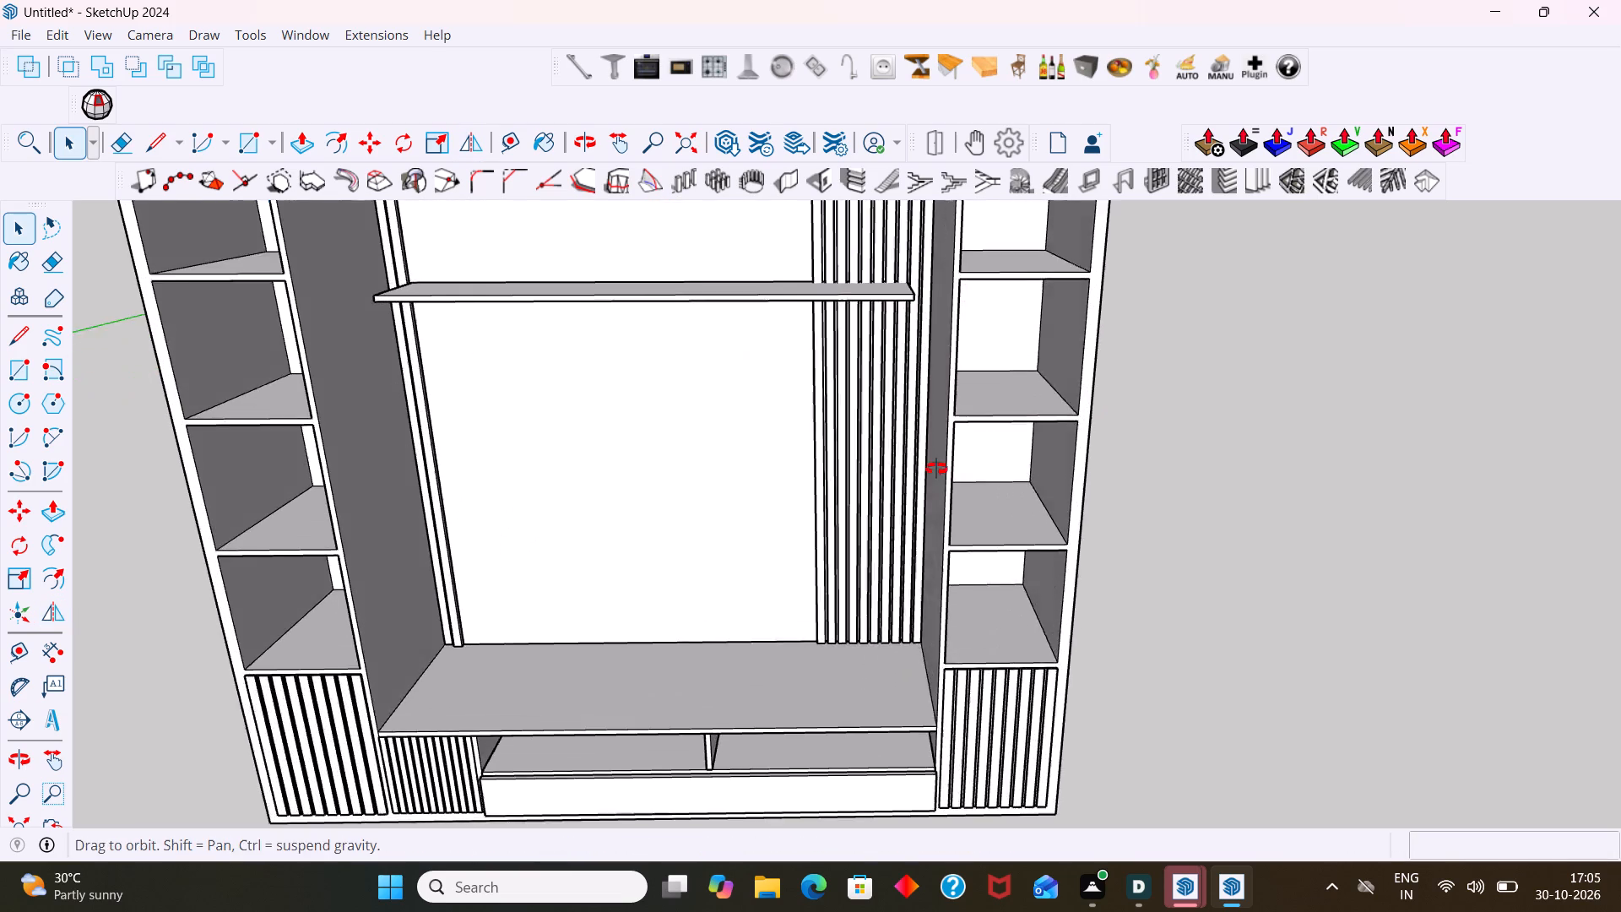
middle_drag(936, 469, 972, 458)
scroll(551, 565, up, 1)
scroll(421, 680, up, 3)
middle_drag(421, 697, 438, 564)
scroll(364, 644, up, 5)
middle_drag(377, 688, 397, 796)
scroll(398, 748, up, 12)
middle_drag(382, 758, 407, 767)
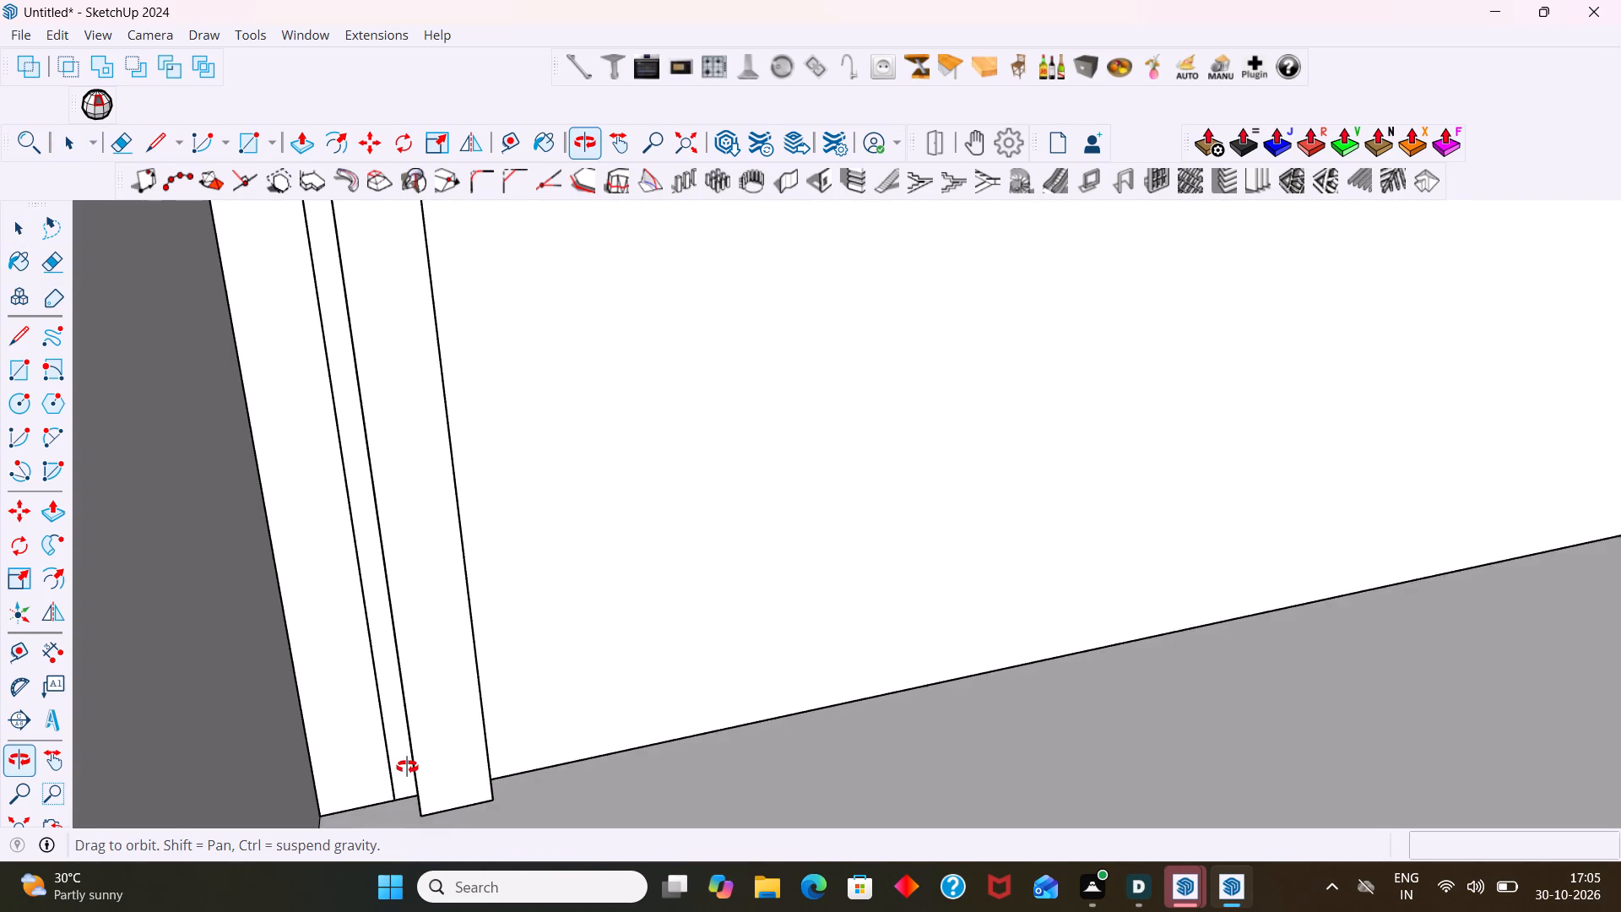
middle_drag(407, 767, 394, 762)
scroll(426, 744, down, 3)
click(428, 718)
scroll(439, 714, down, 5)
double_click(449, 698)
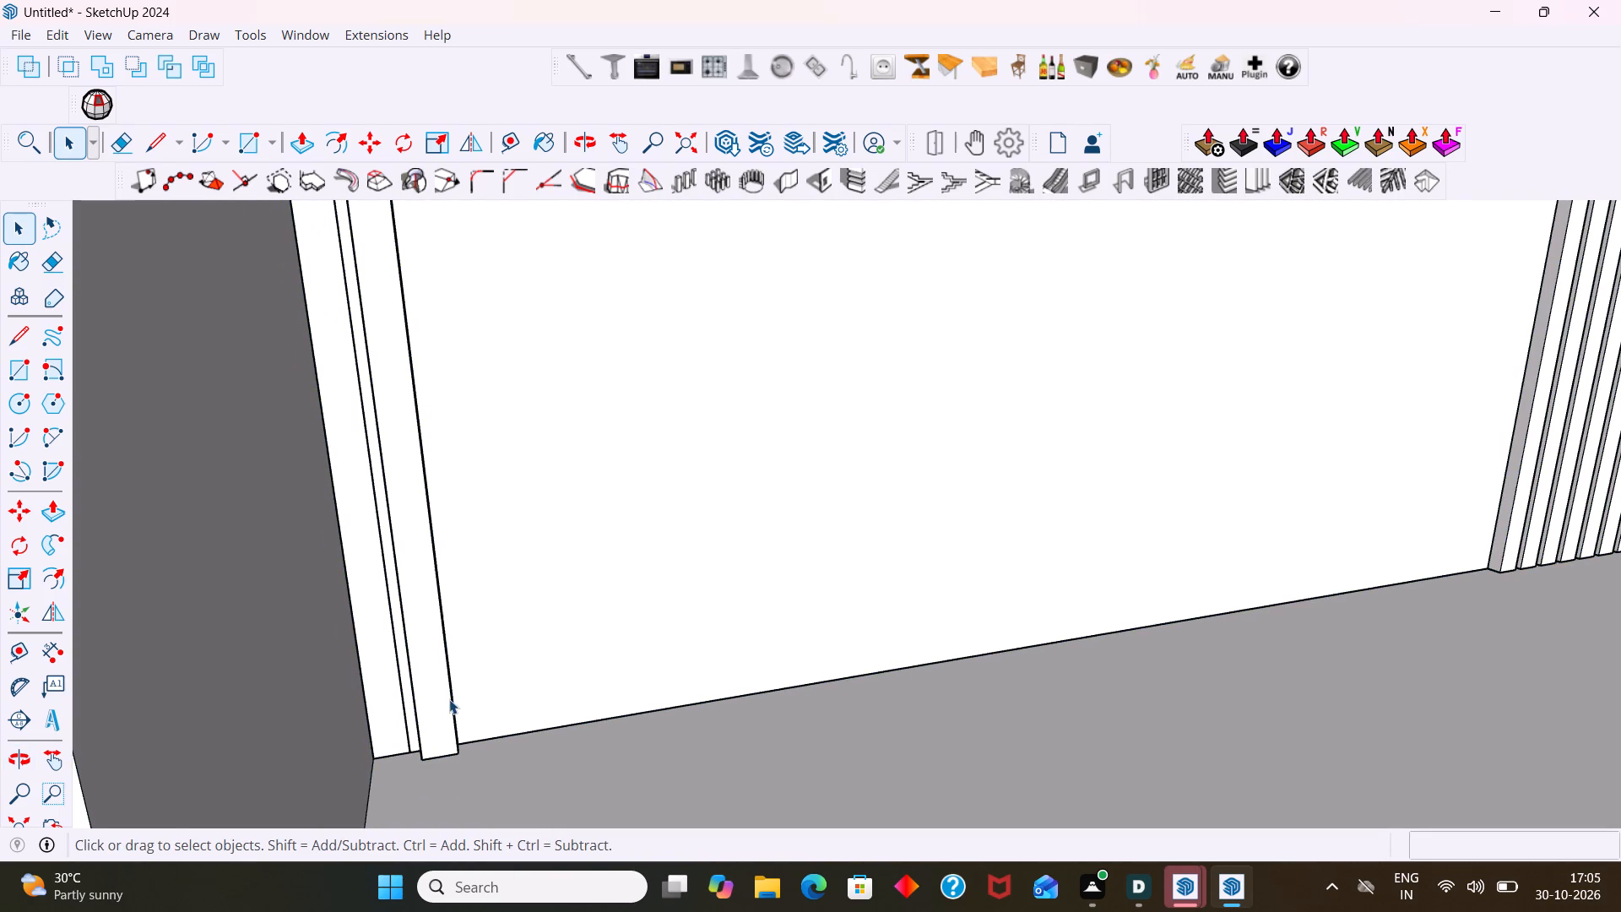
click(444, 708)
key(m)
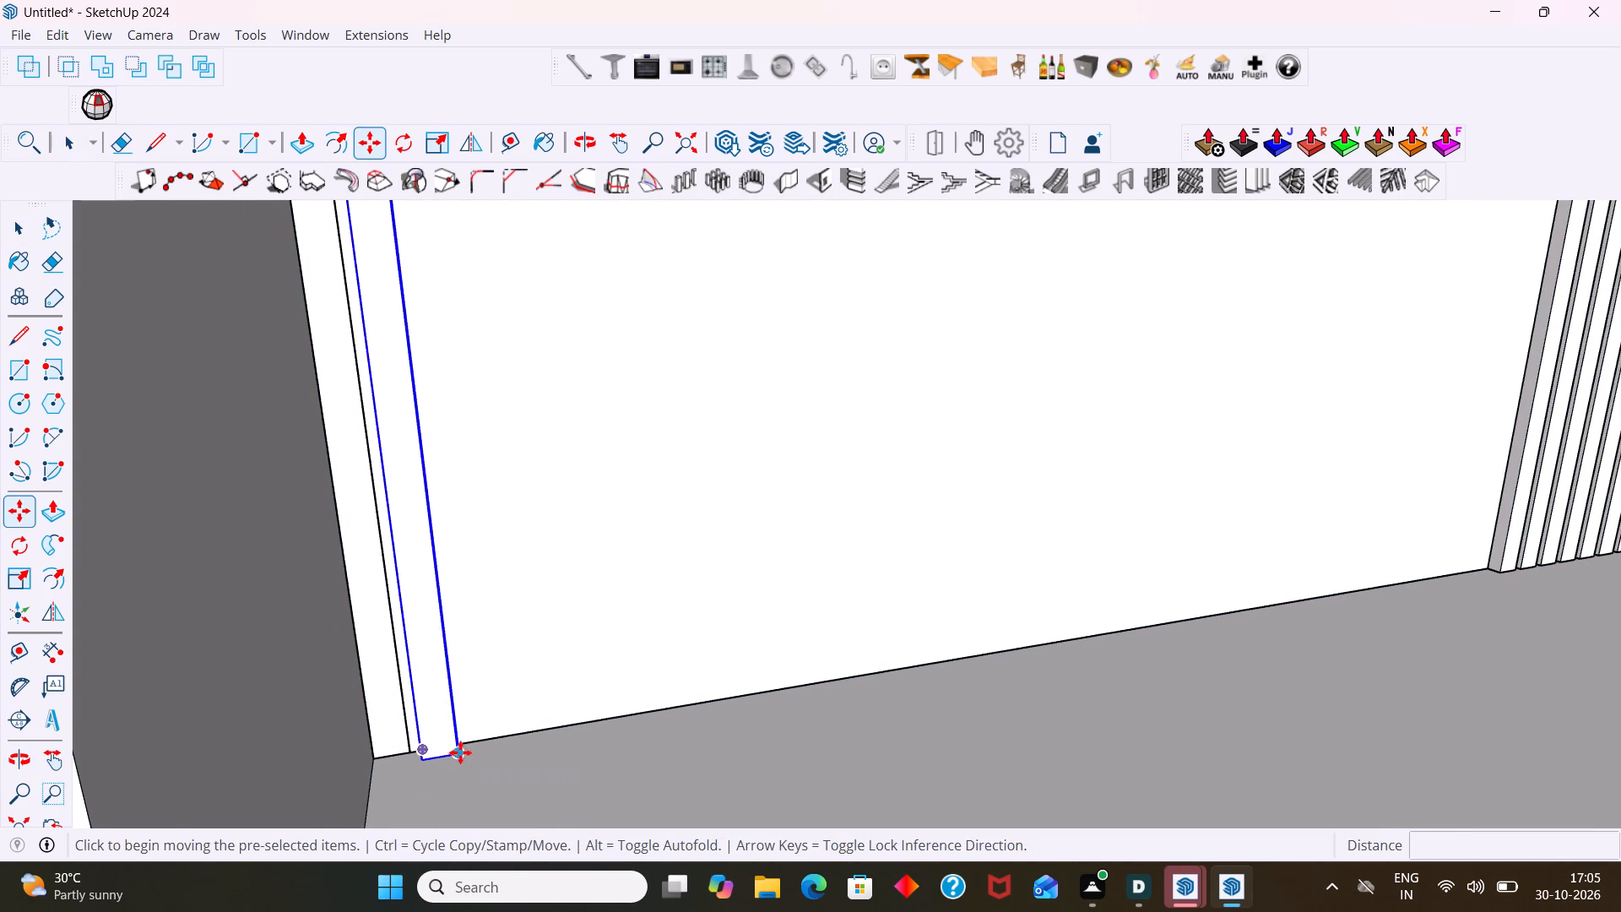
click(422, 760)
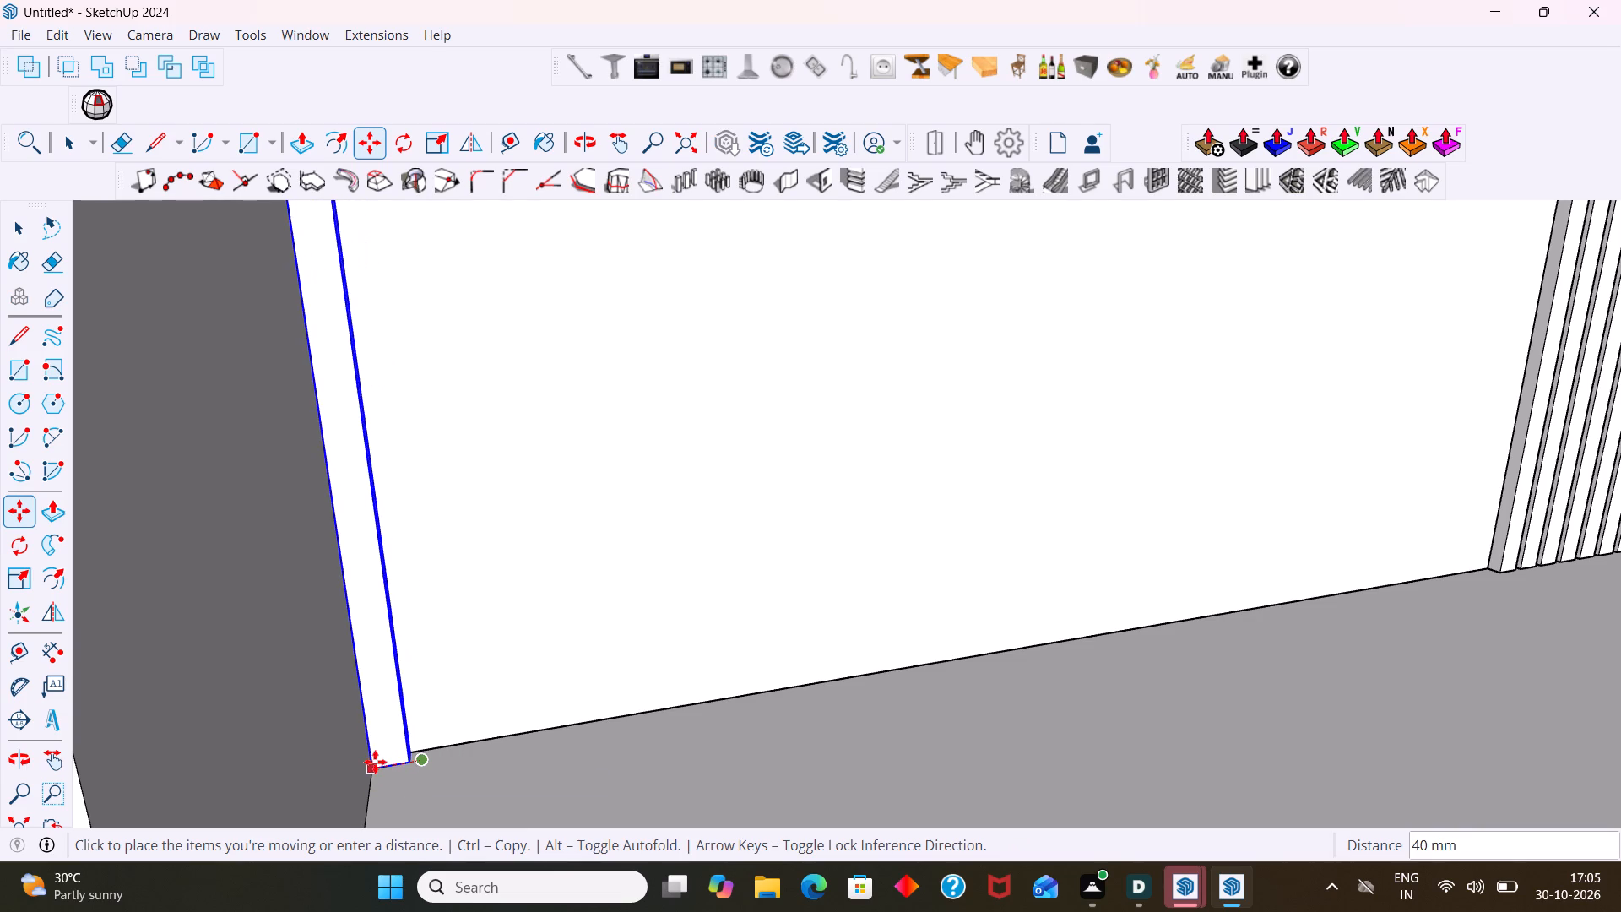
click(371, 770)
key(space)
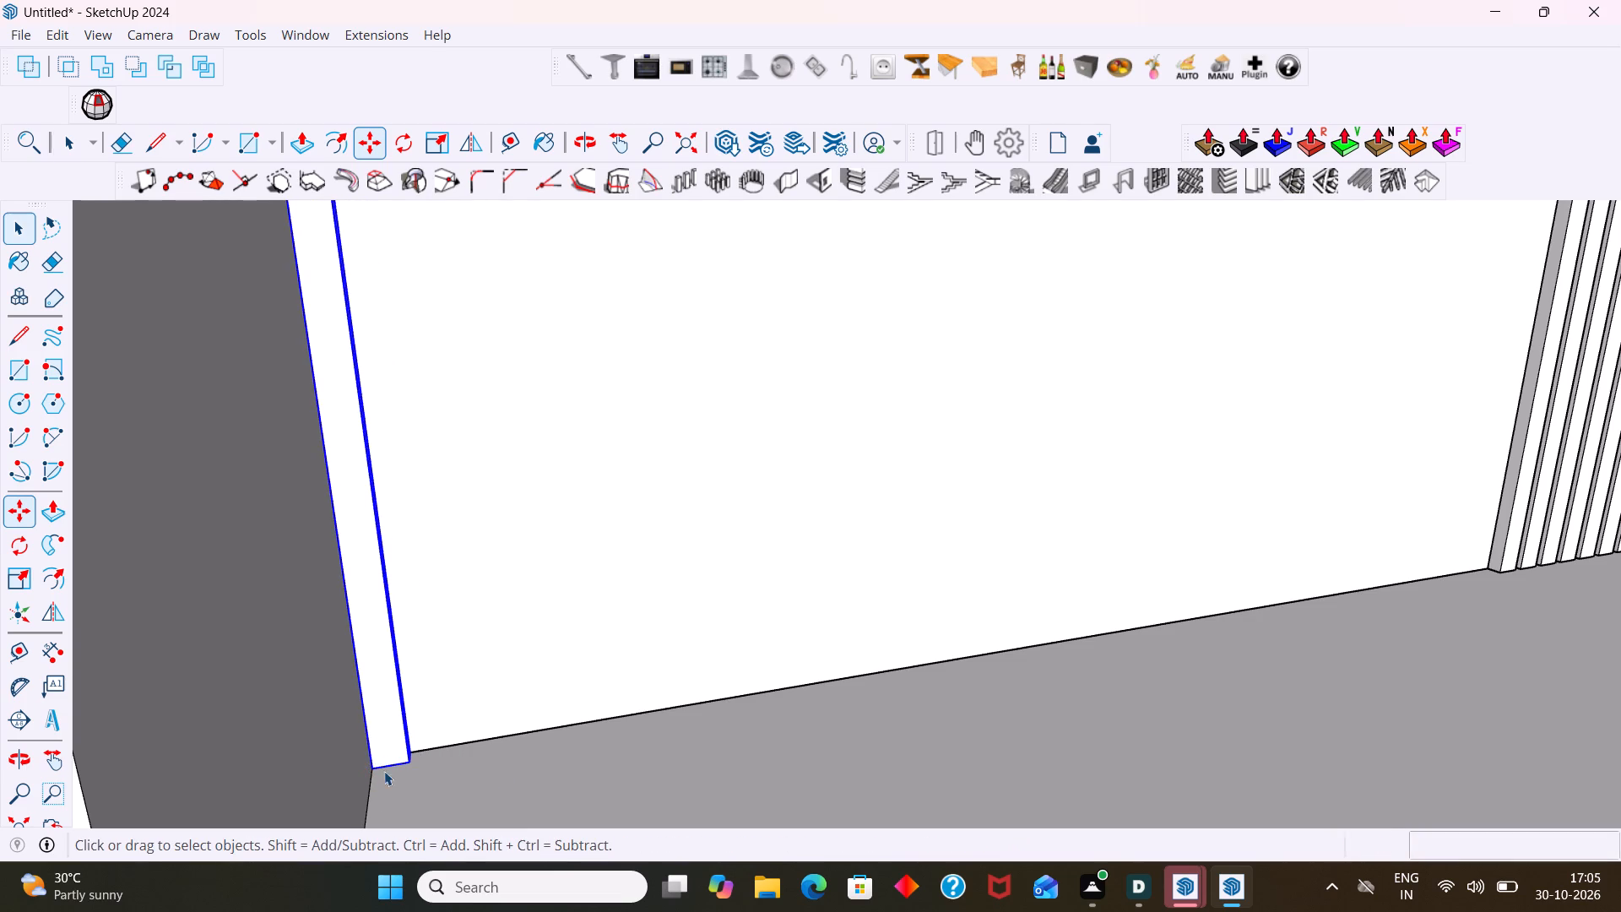
click(531, 771)
Examine the flipped slats at the back panel's right side and how they meet the side wall.
scroll(525, 756, down, 15)
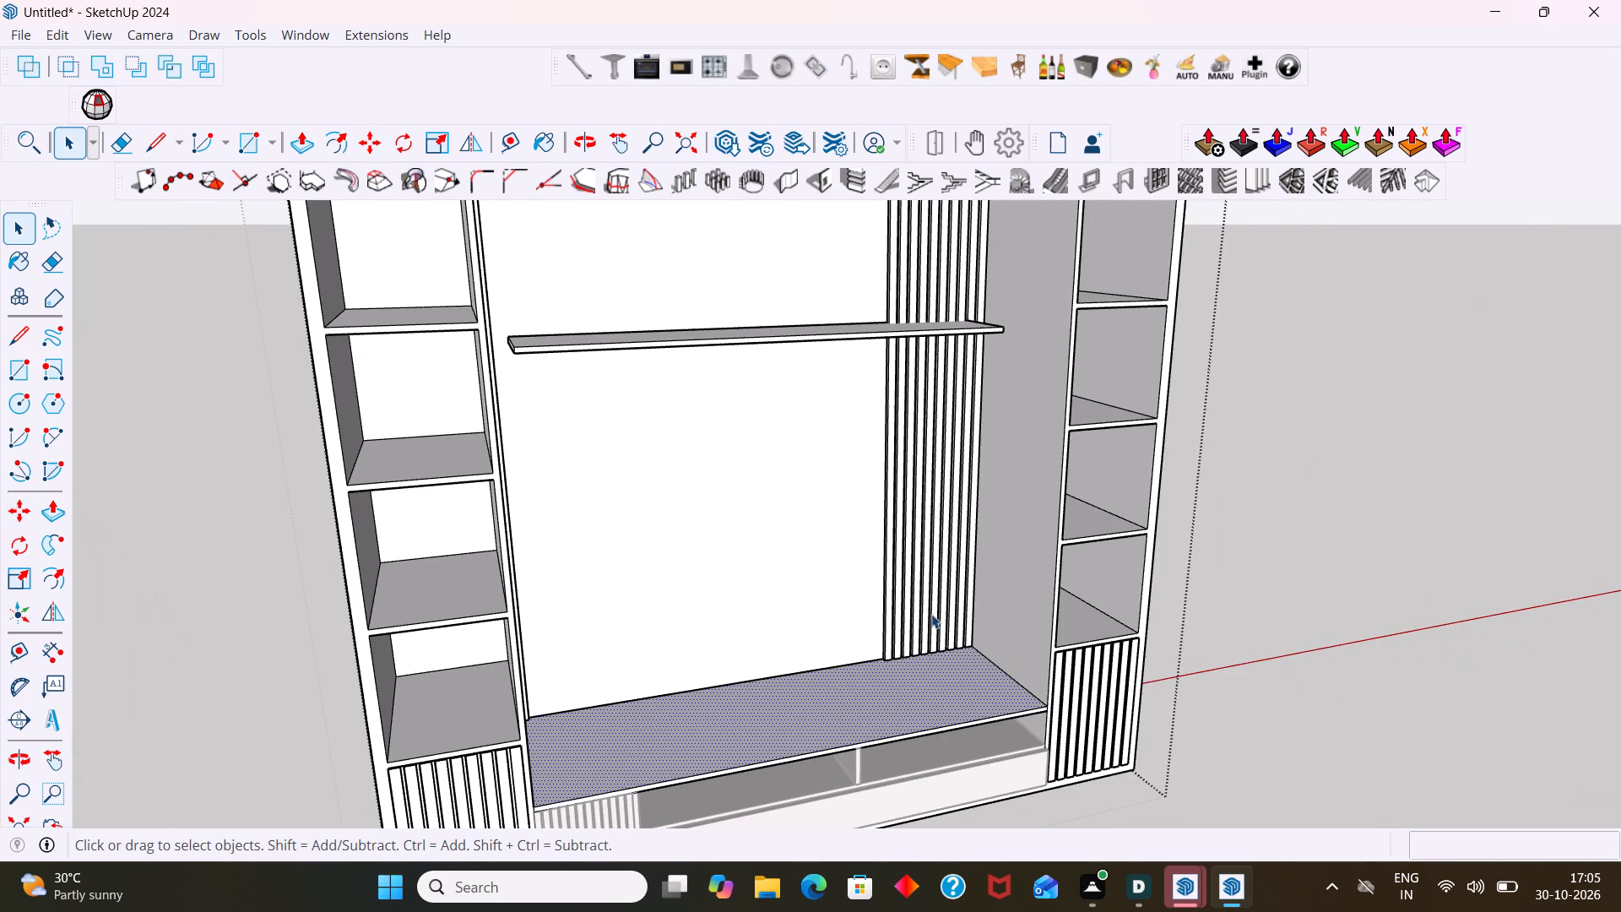
click(1244, 485)
scroll(1233, 488, down, 2)
middle_drag(1163, 529, 1085, 647)
scroll(1078, 489, up, 2)
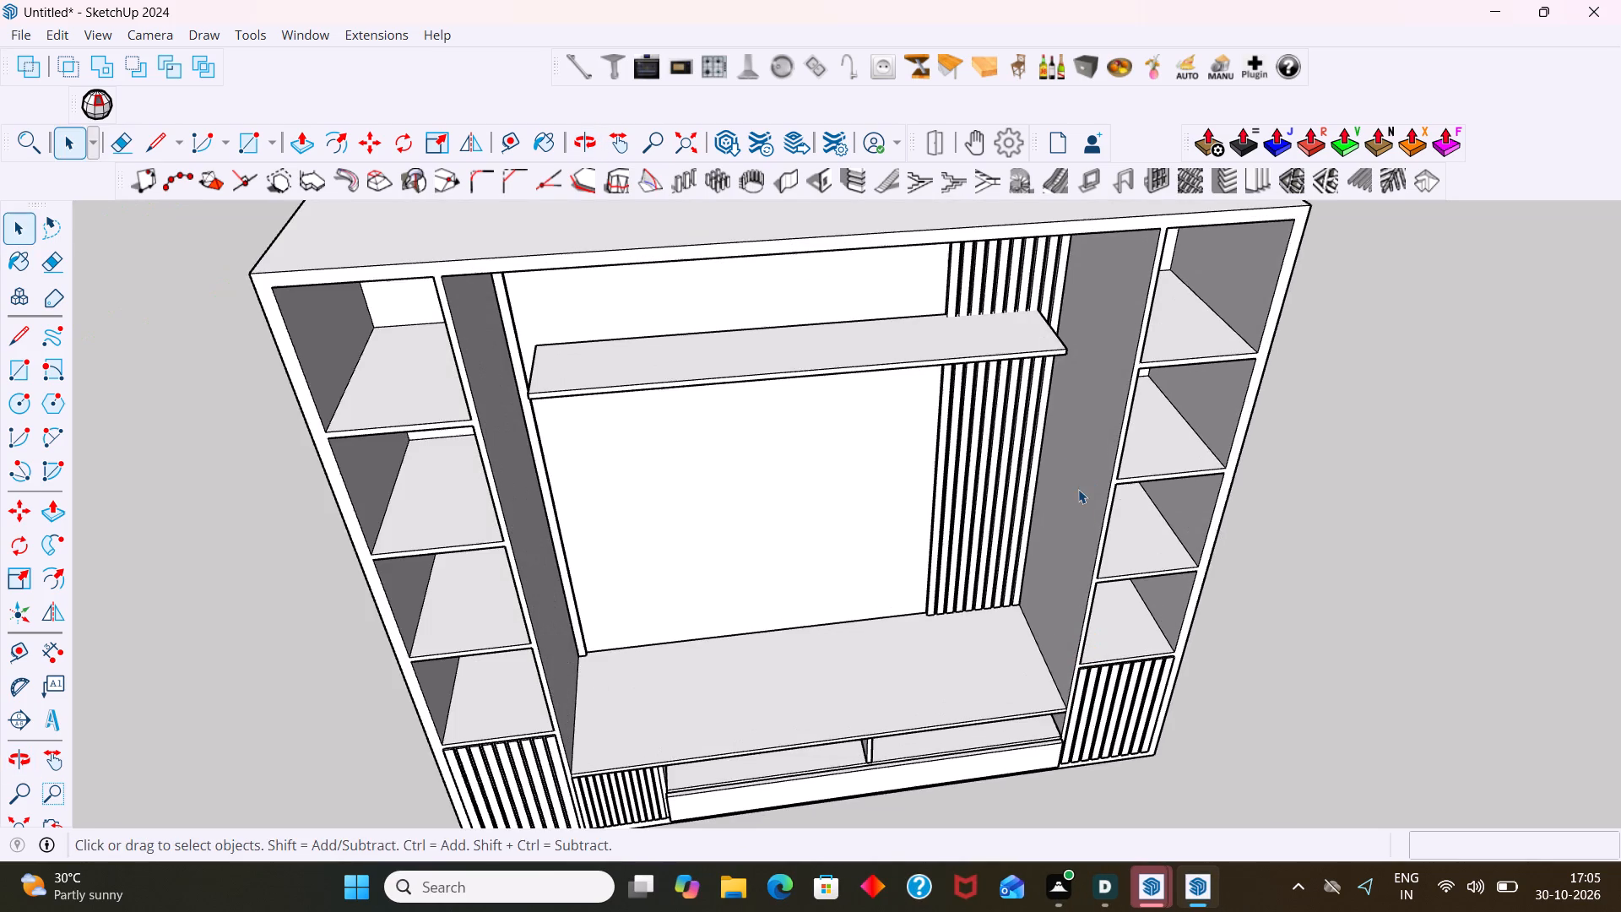
middle_drag(1078, 489, 791, 487)
scroll(744, 503, up, 6)
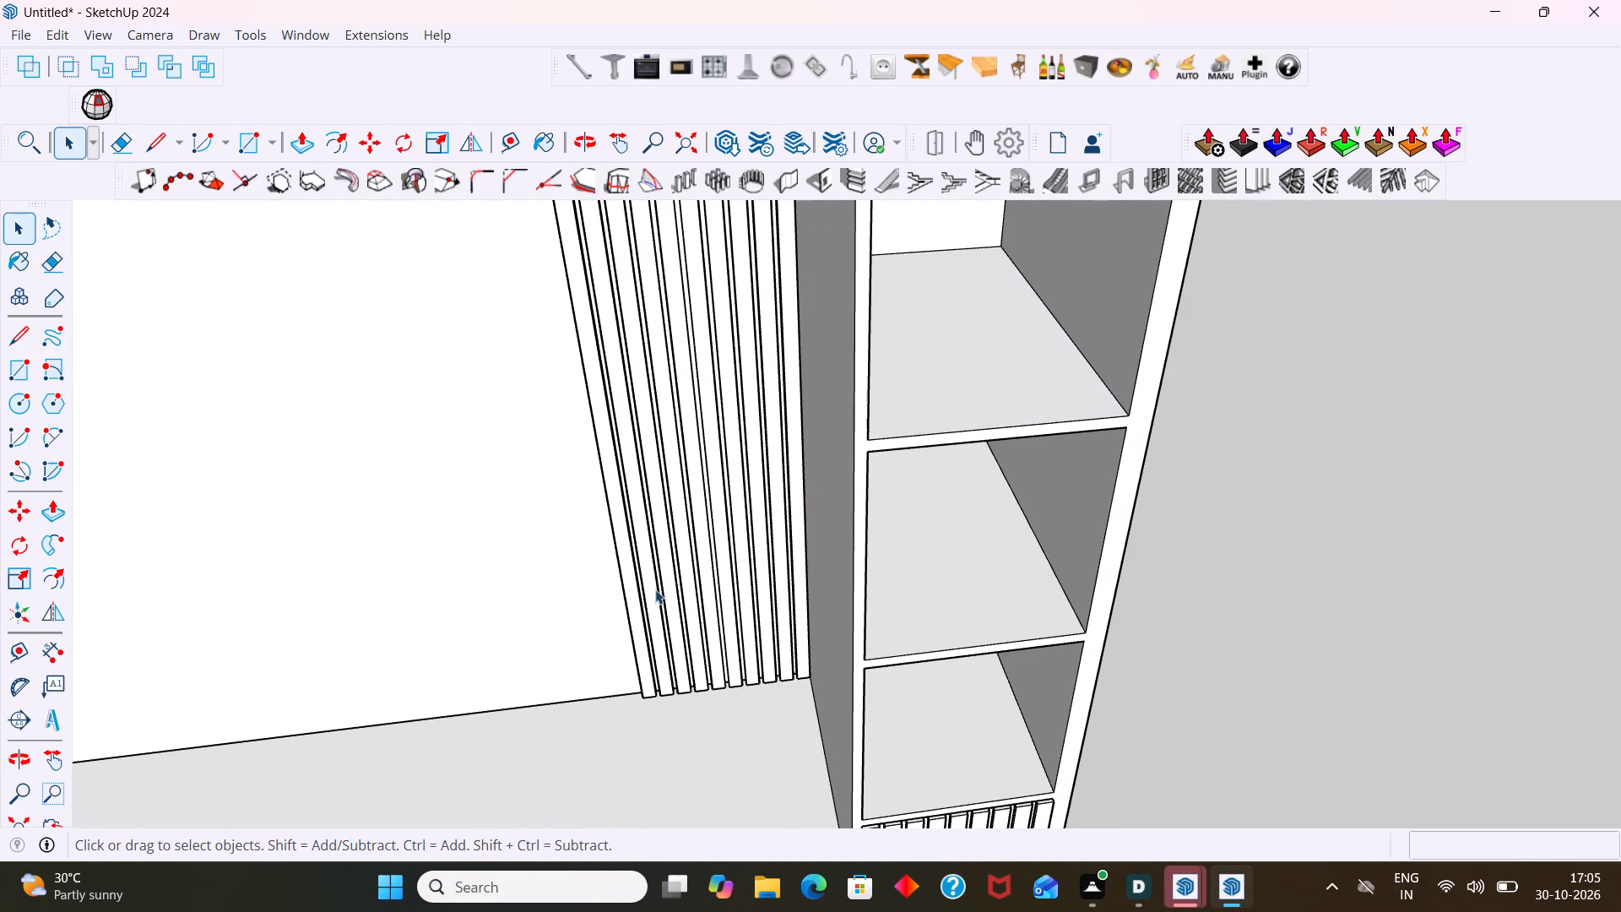
scroll(633, 599, down, 10)
scroll(388, 654, up, 2)
Copy the left corner slat along the red axis toward the panel's middle, making nine copies at 40 mm spacing.
middle_drag(388, 654, 422, 573)
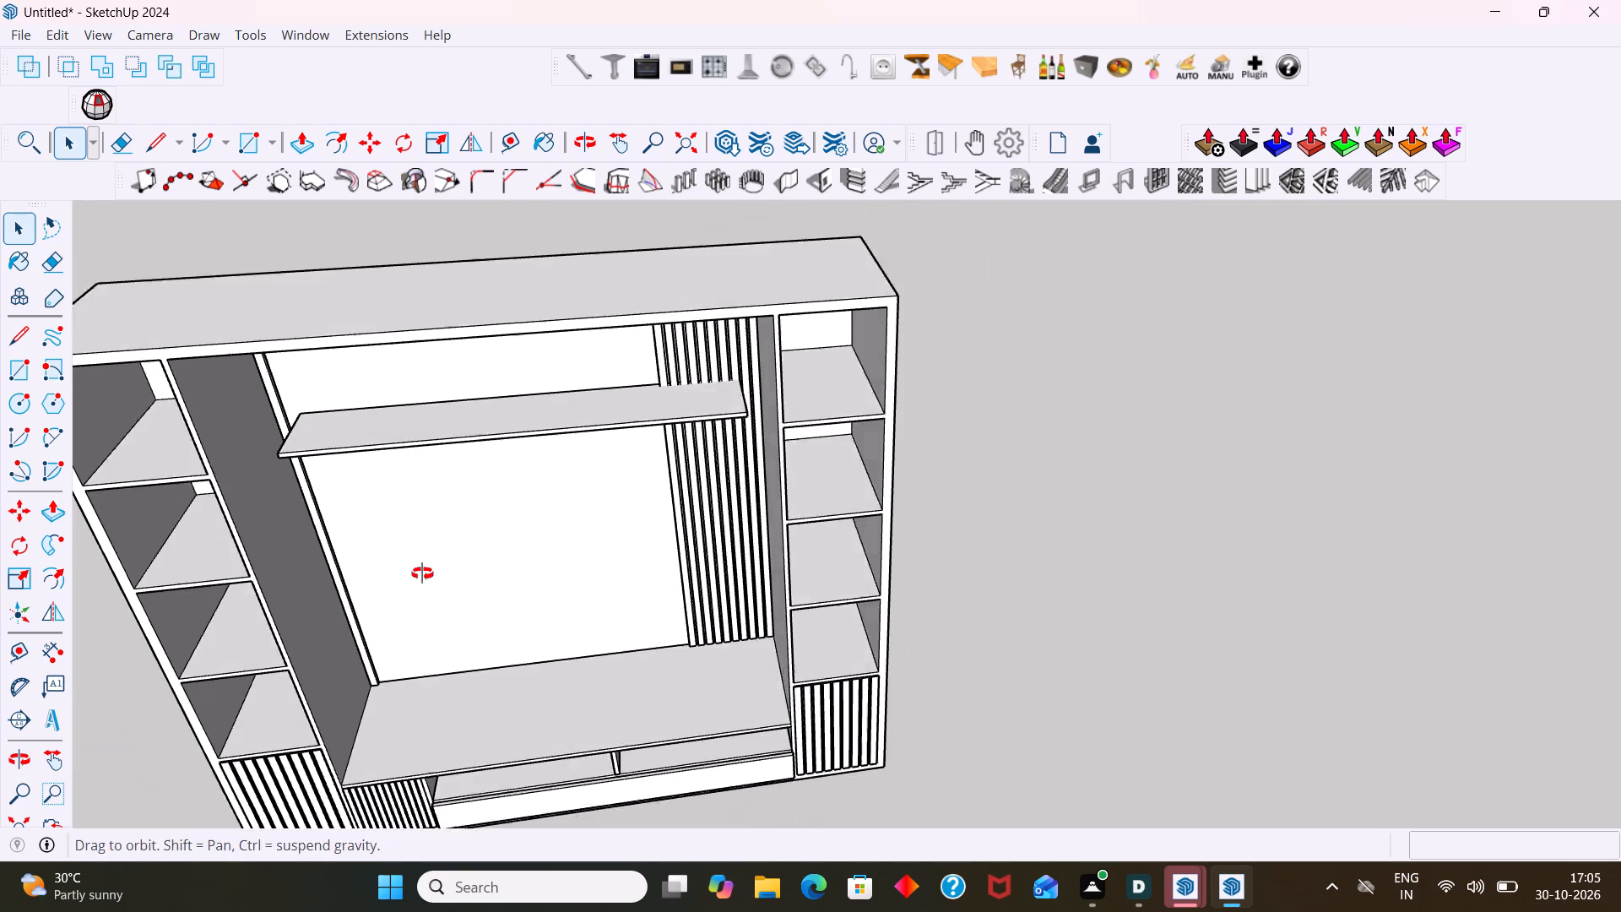
middle_drag(422, 573, 421, 571)
scroll(304, 606, up, 3)
click(336, 601)
double_click(338, 600)
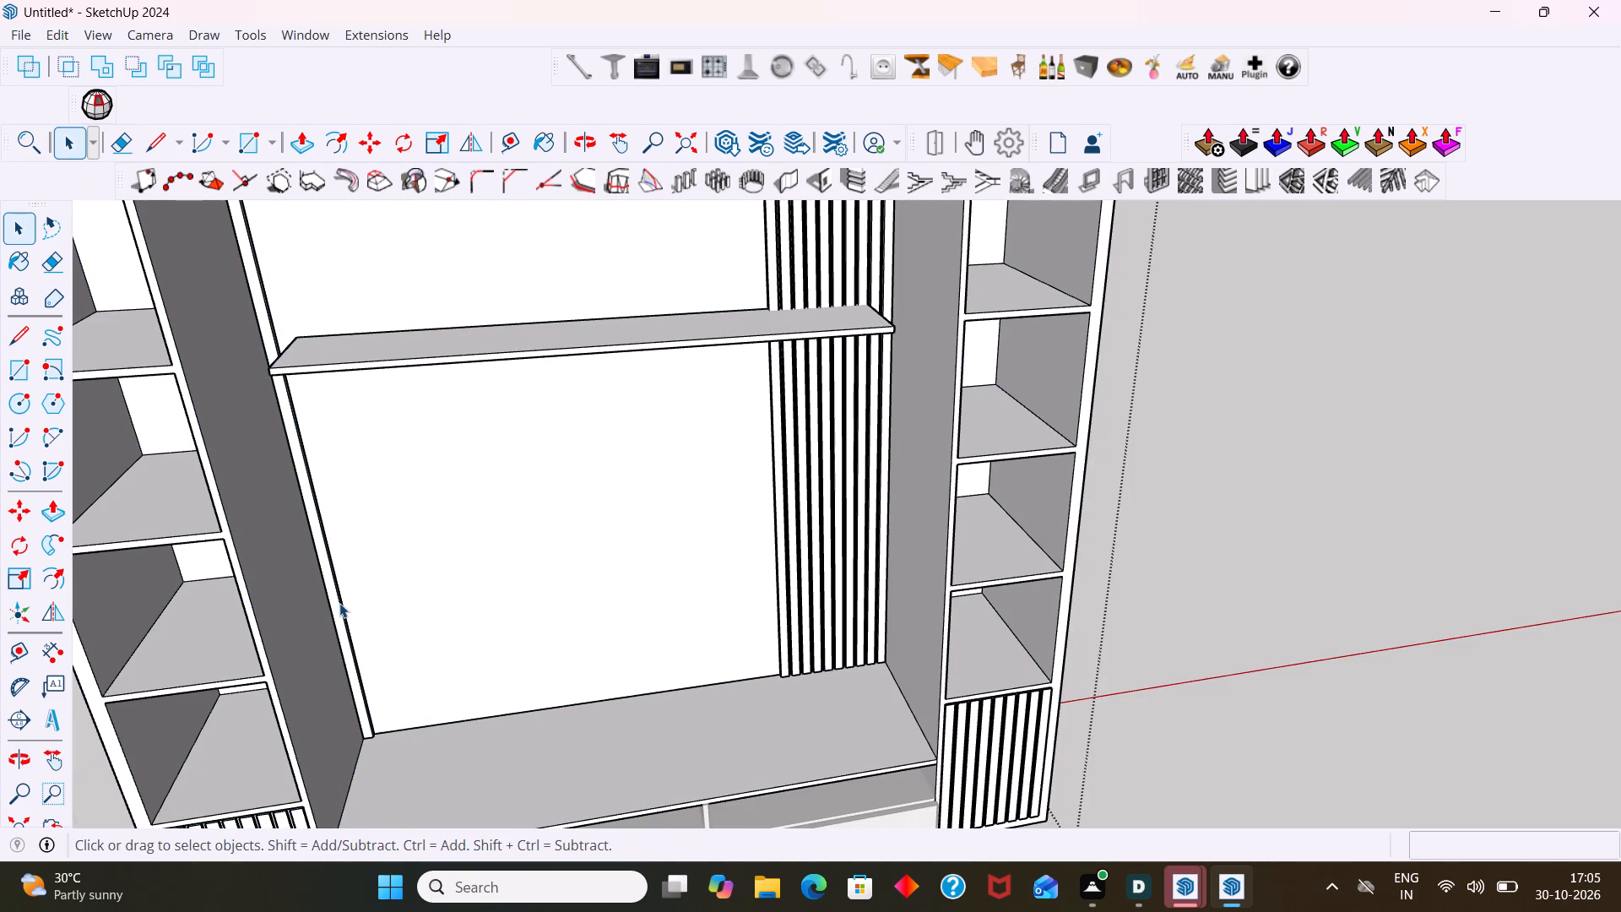
click(339, 604)
key(m)
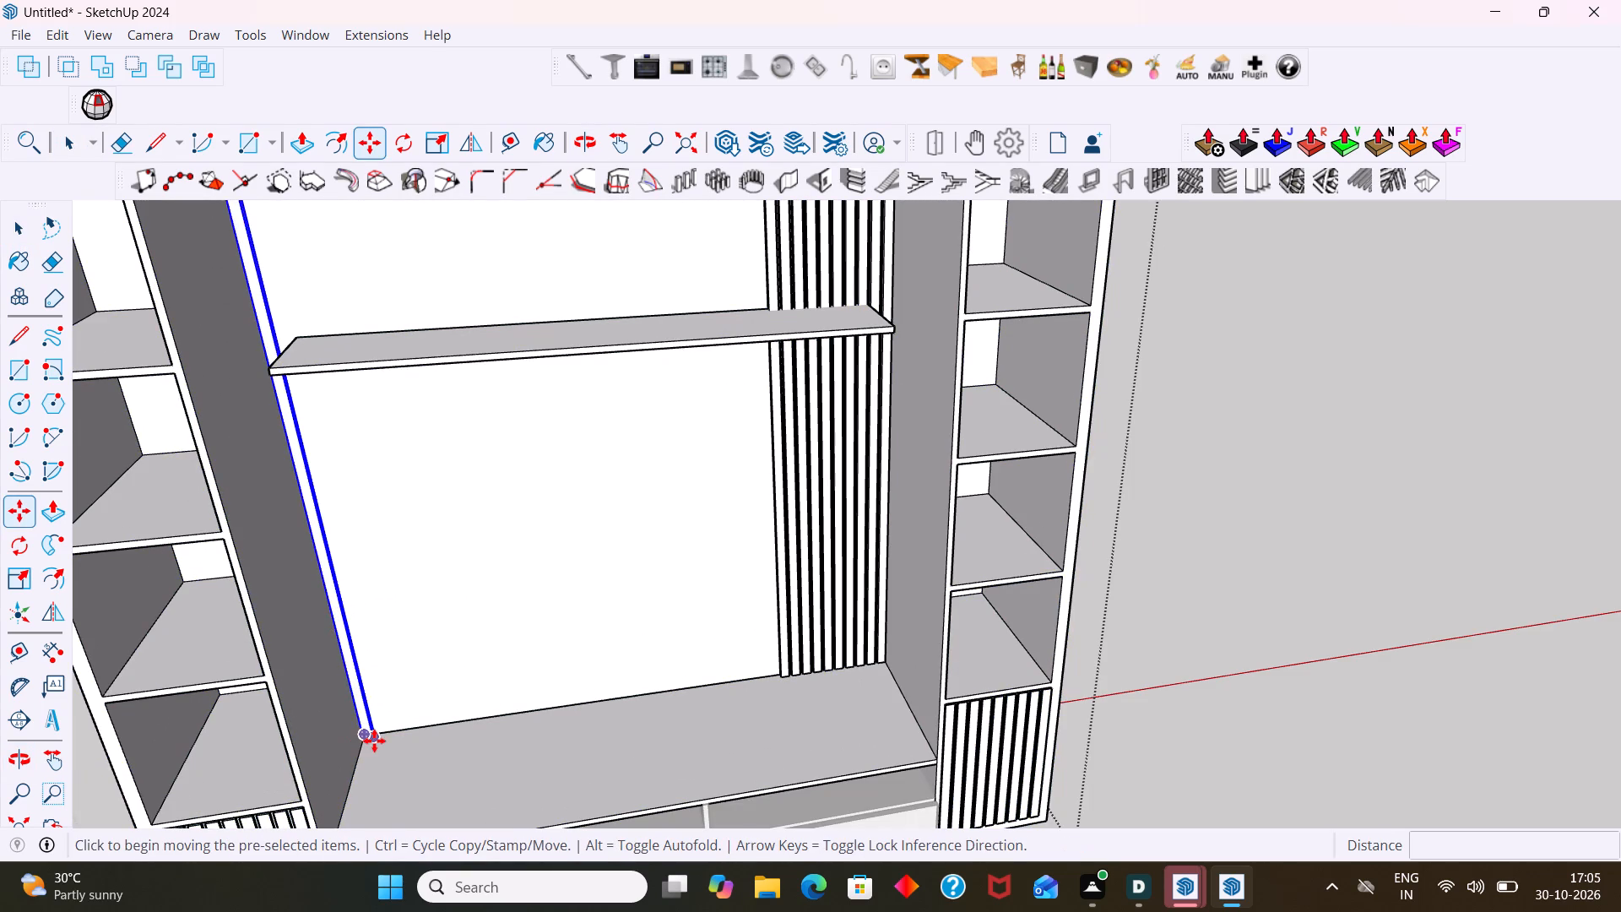
click(374, 739)
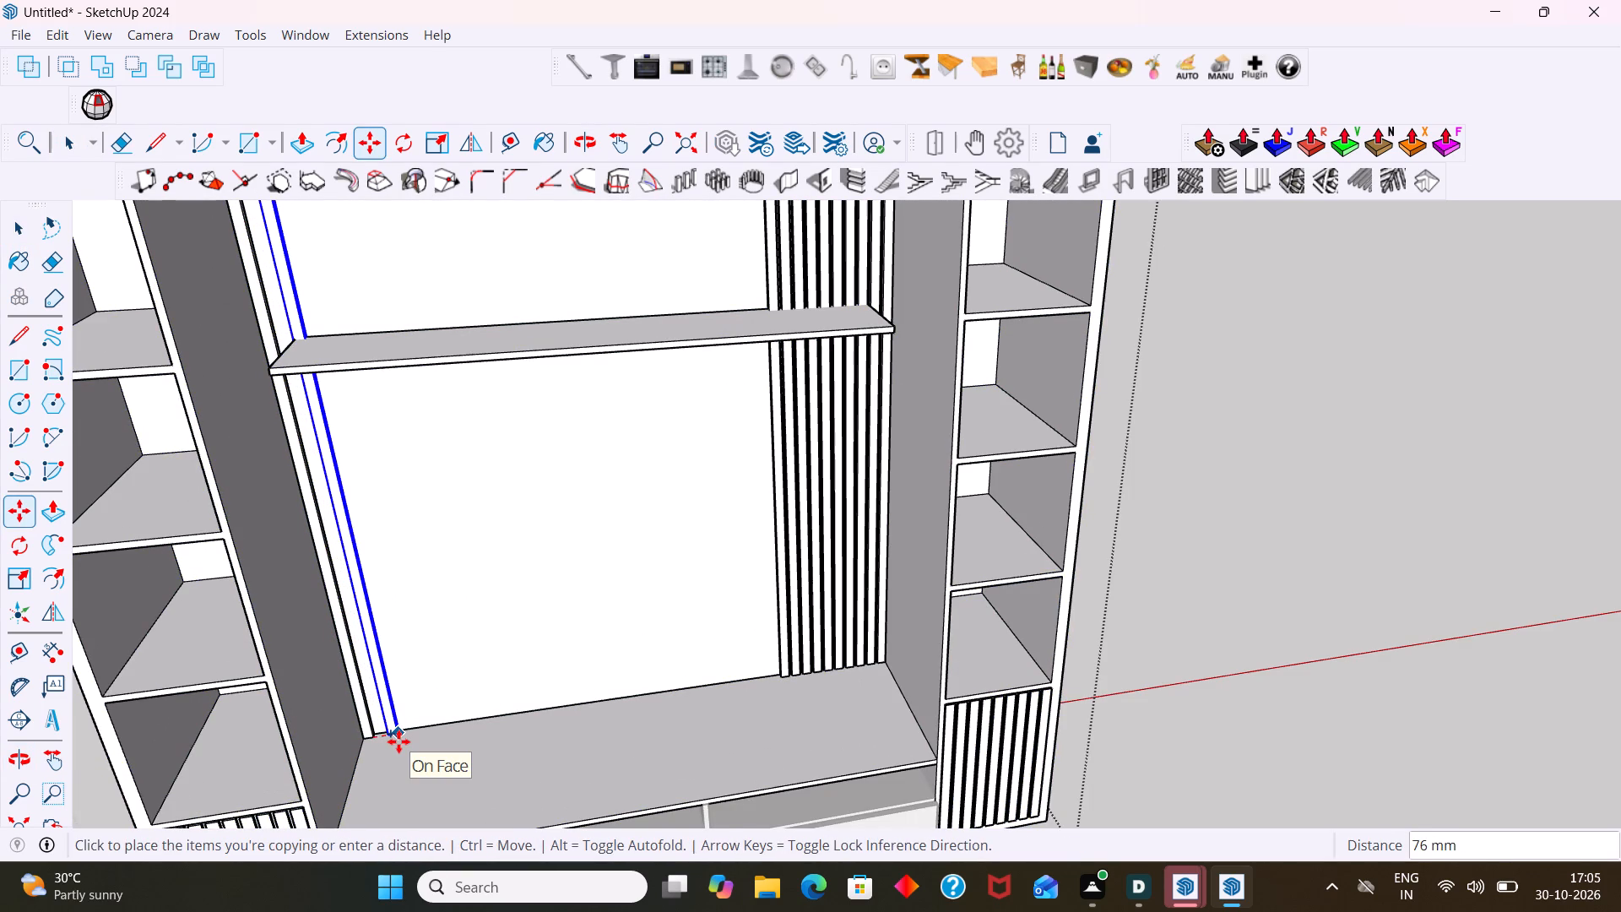
text(40)
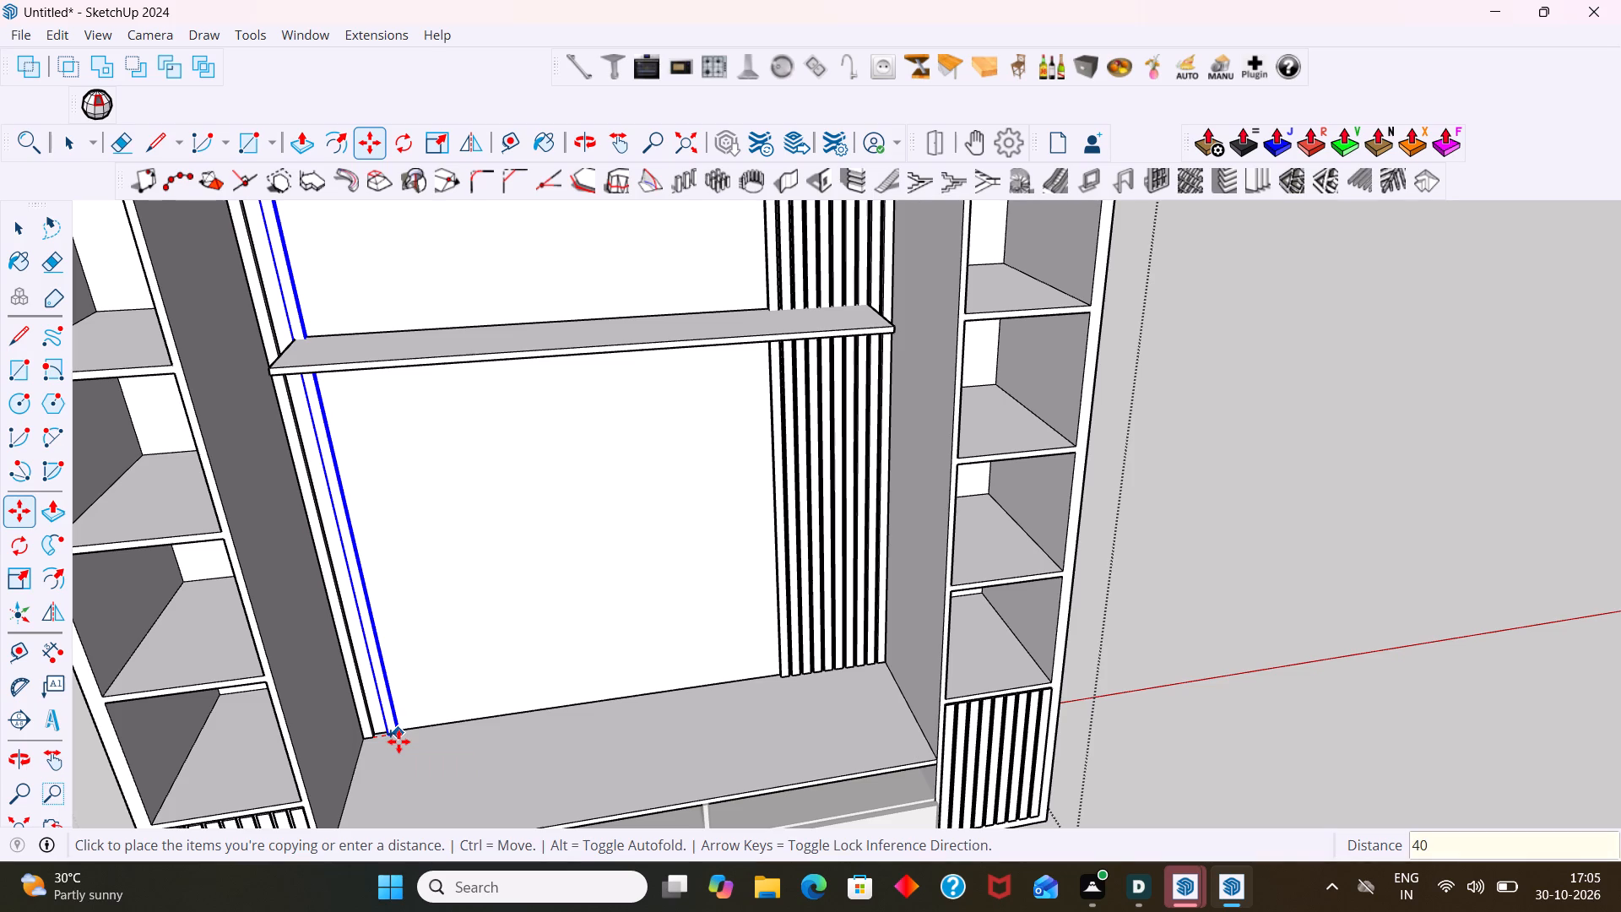
key(Right)
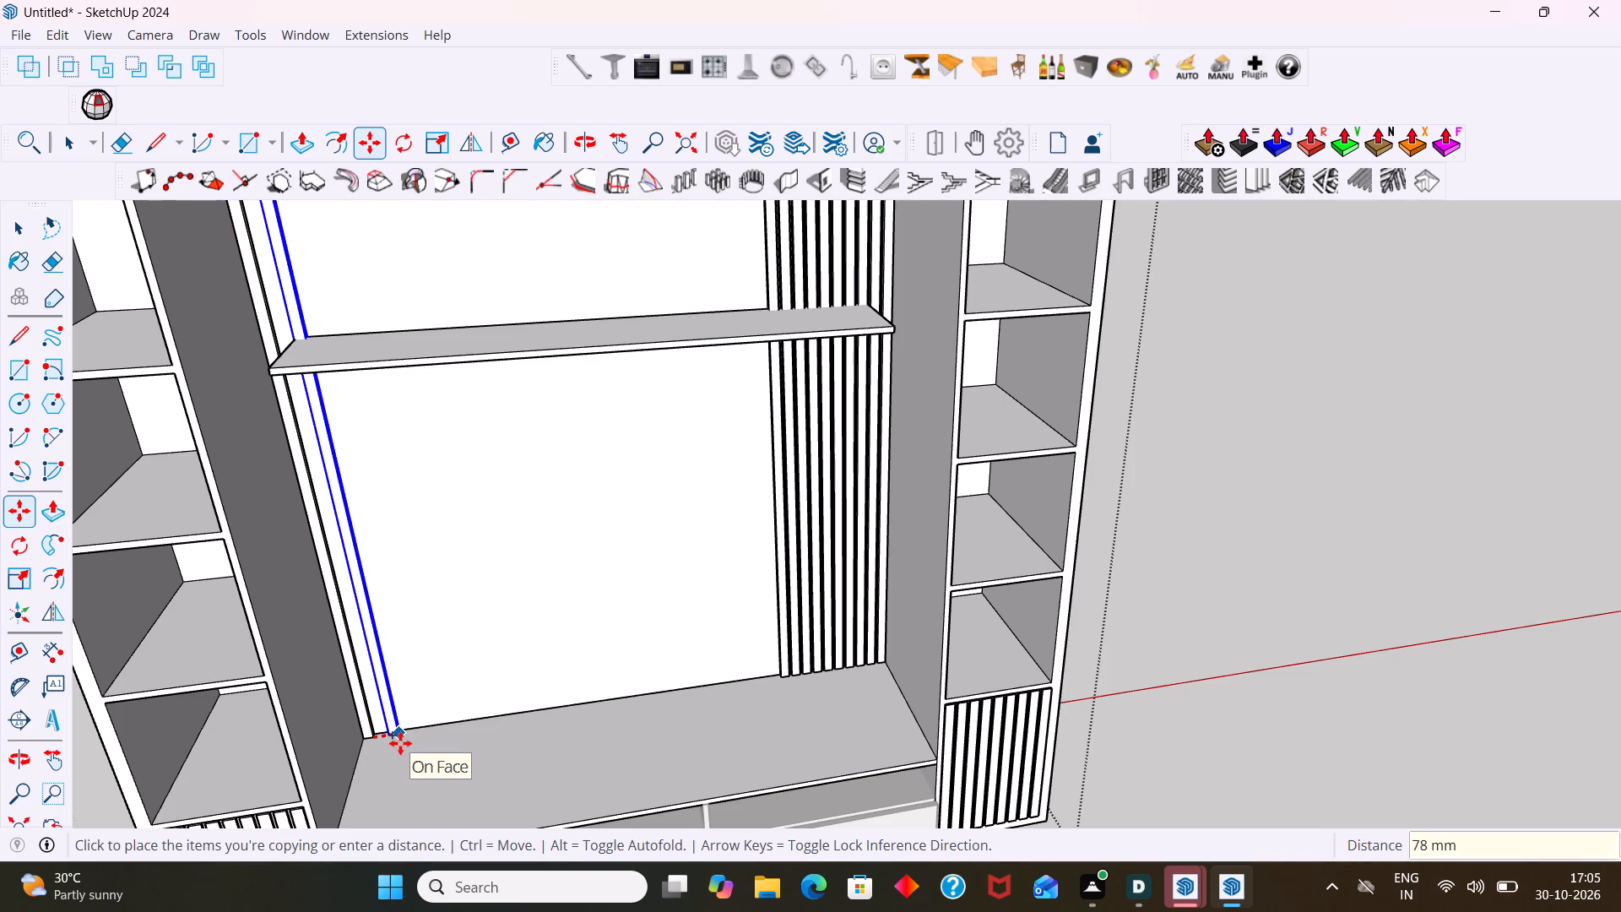
text(40)
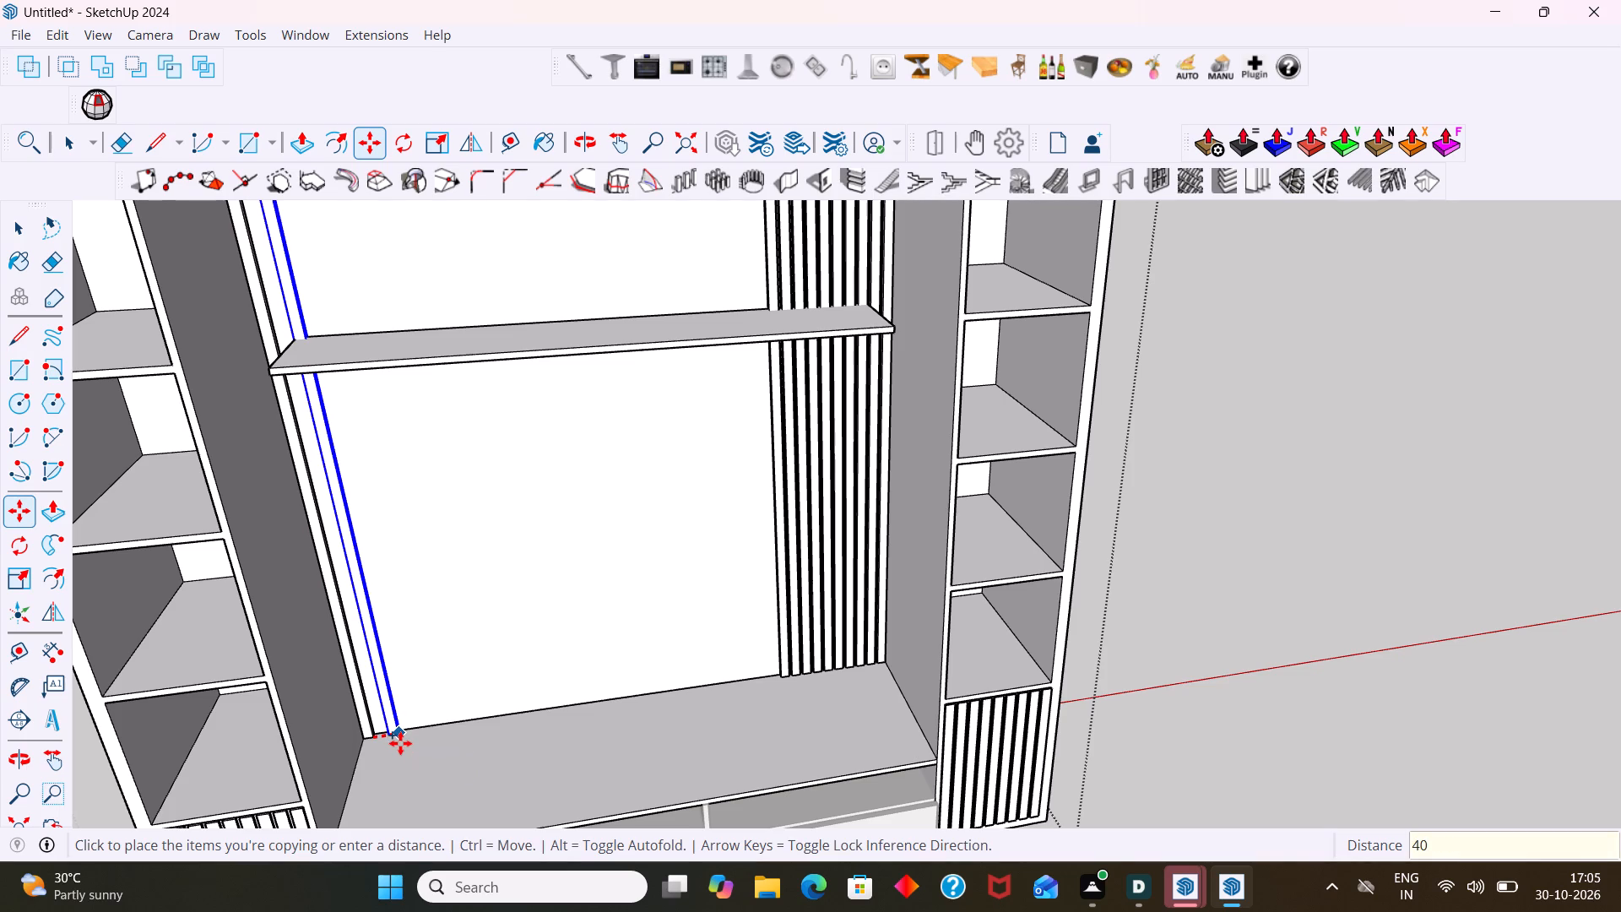
key(Return)
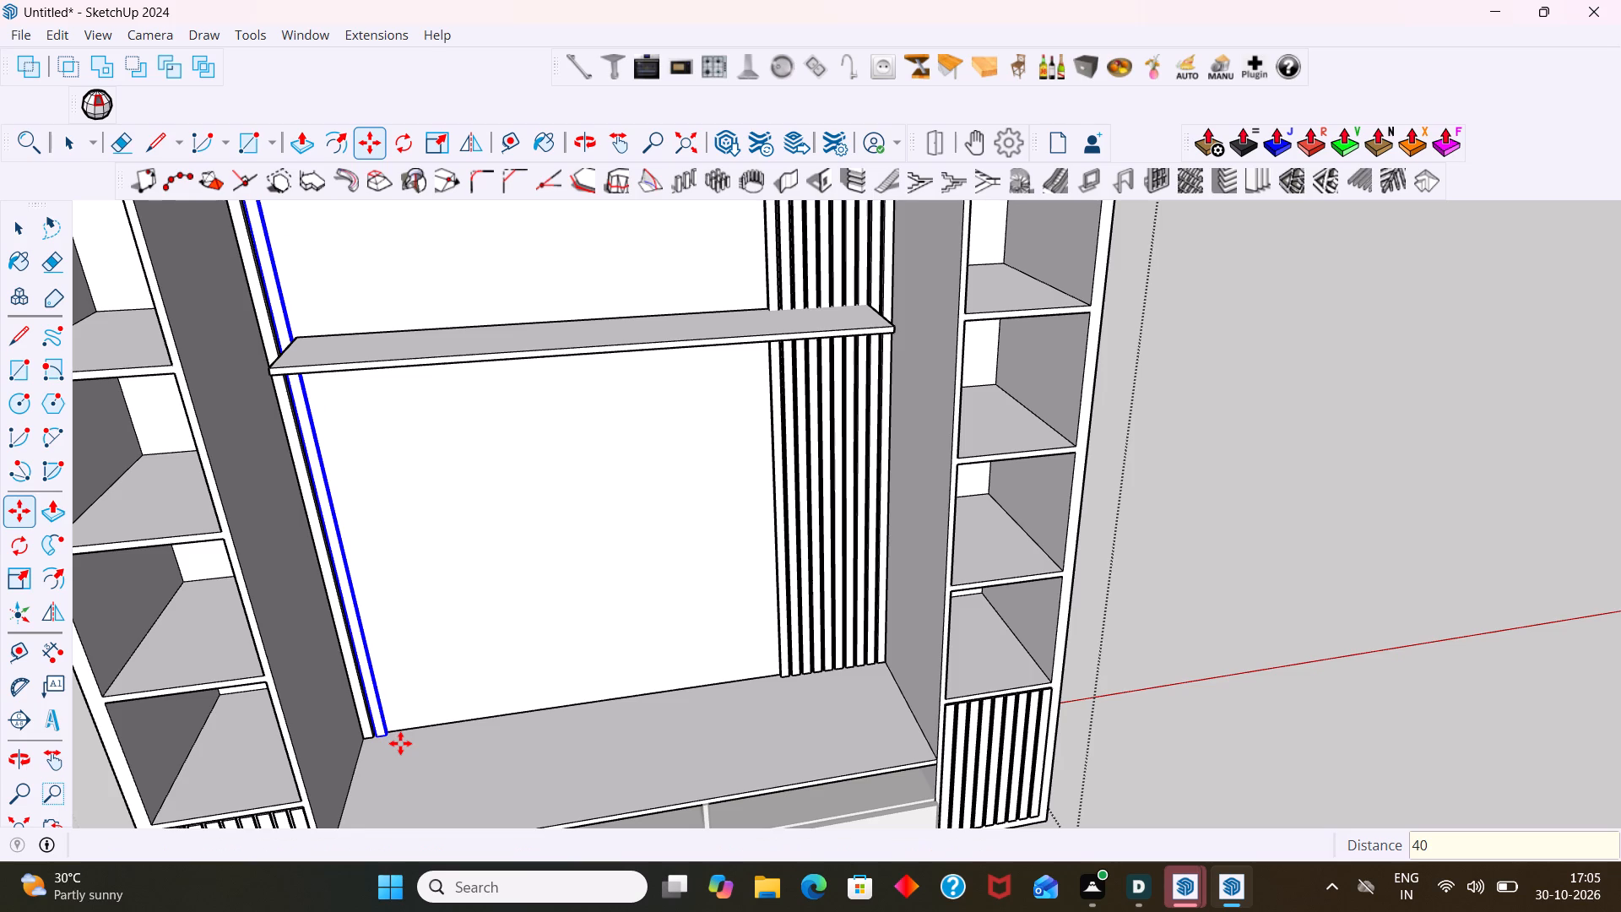
key(asterisk)
key(9)
key(Return)
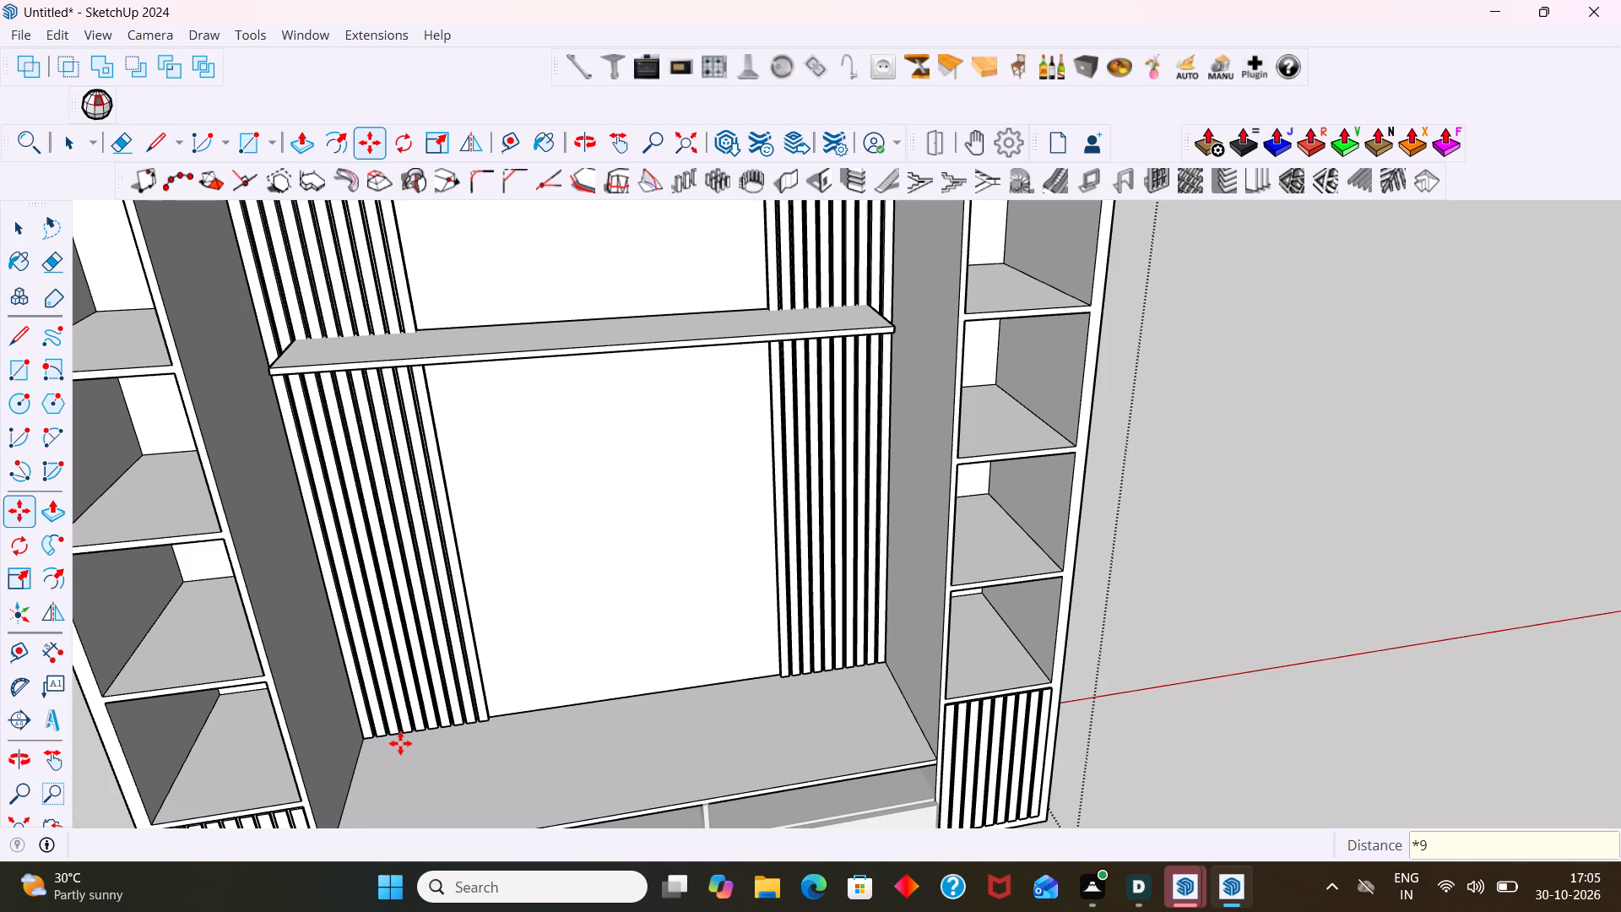
key(space)
drag(1206, 526, 1189, 525)
Examine the slat panelling on both sides of the central back panel and the whole cabinet from several angles.
scroll(1071, 529, down, 4)
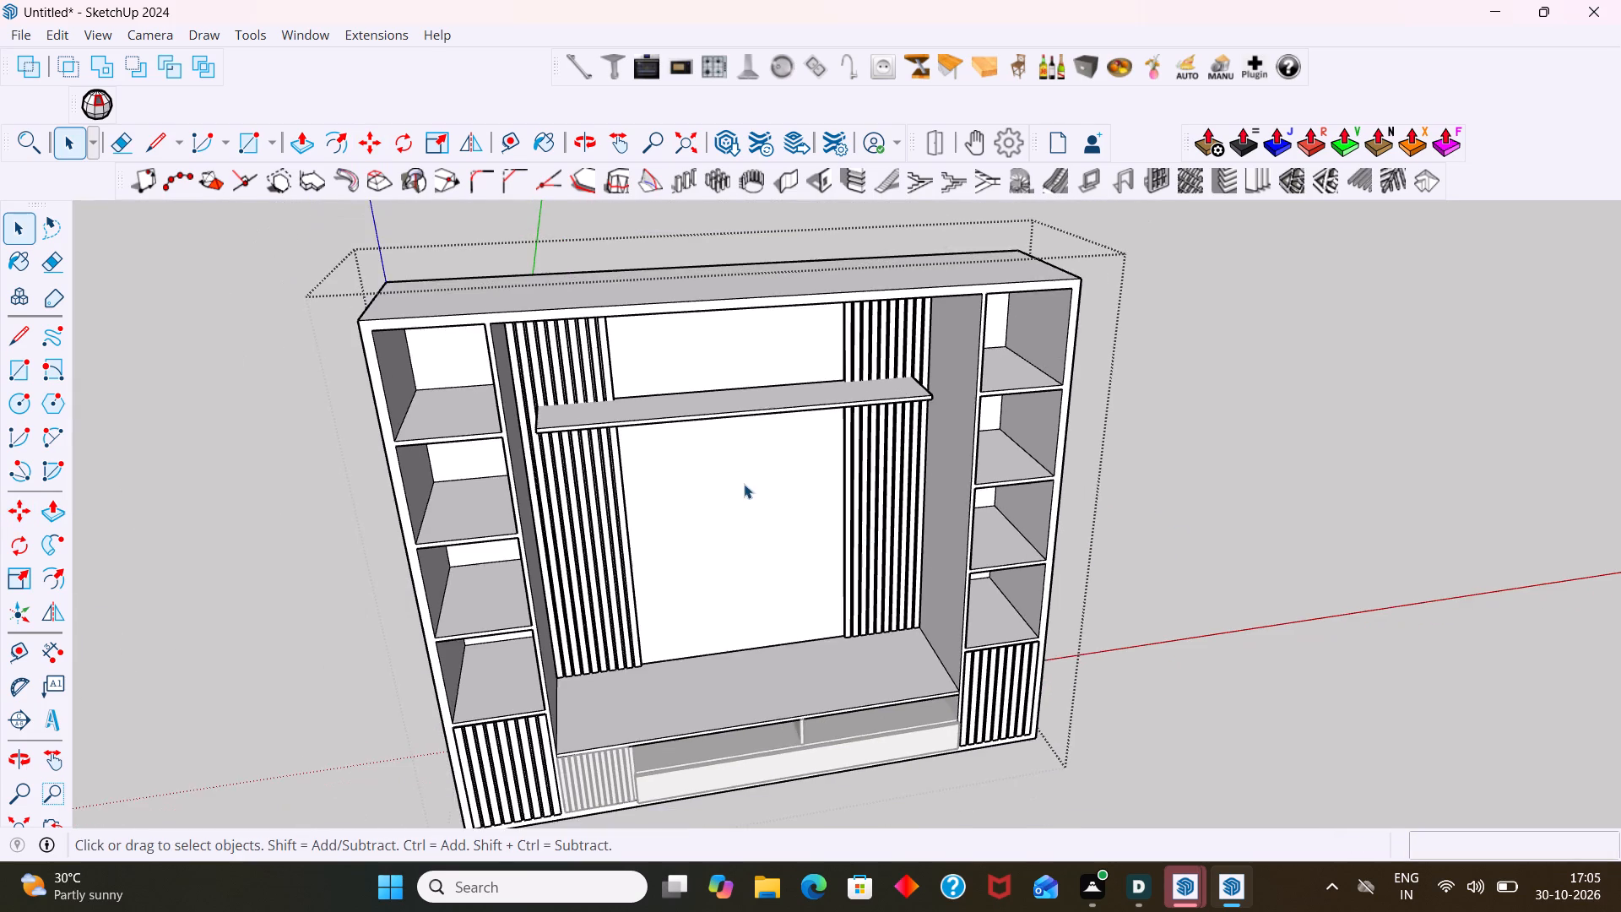
middle_drag(748, 484, 635, 455)
scroll(634, 378, up, 5)
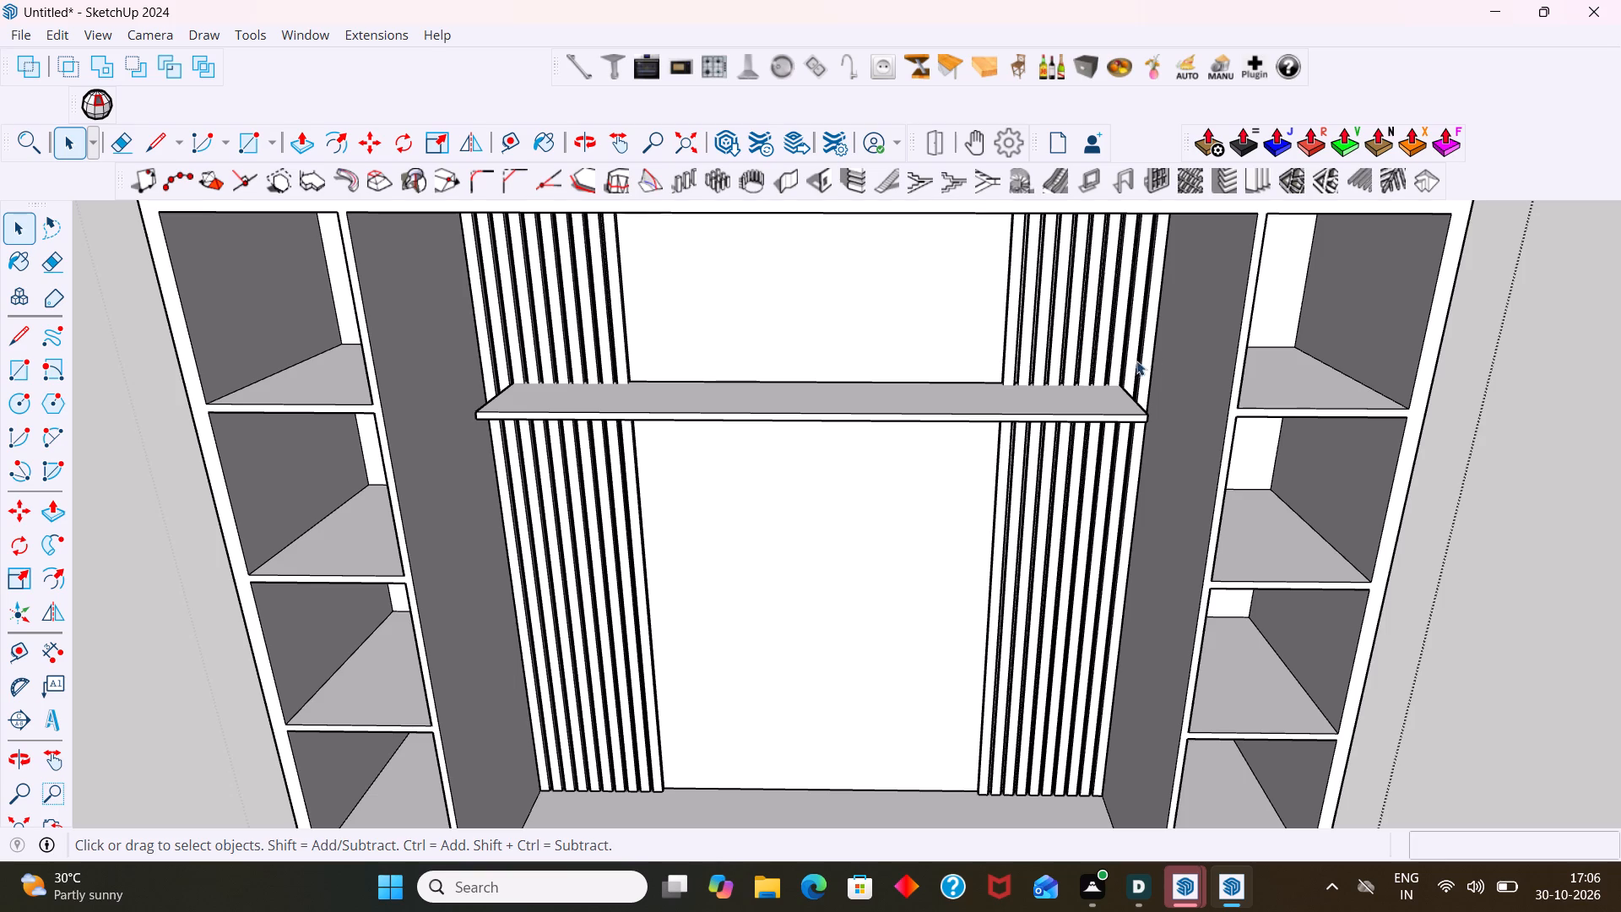
scroll(1135, 364, down, 11)
click(1533, 459)
scroll(1463, 464, down, 1)
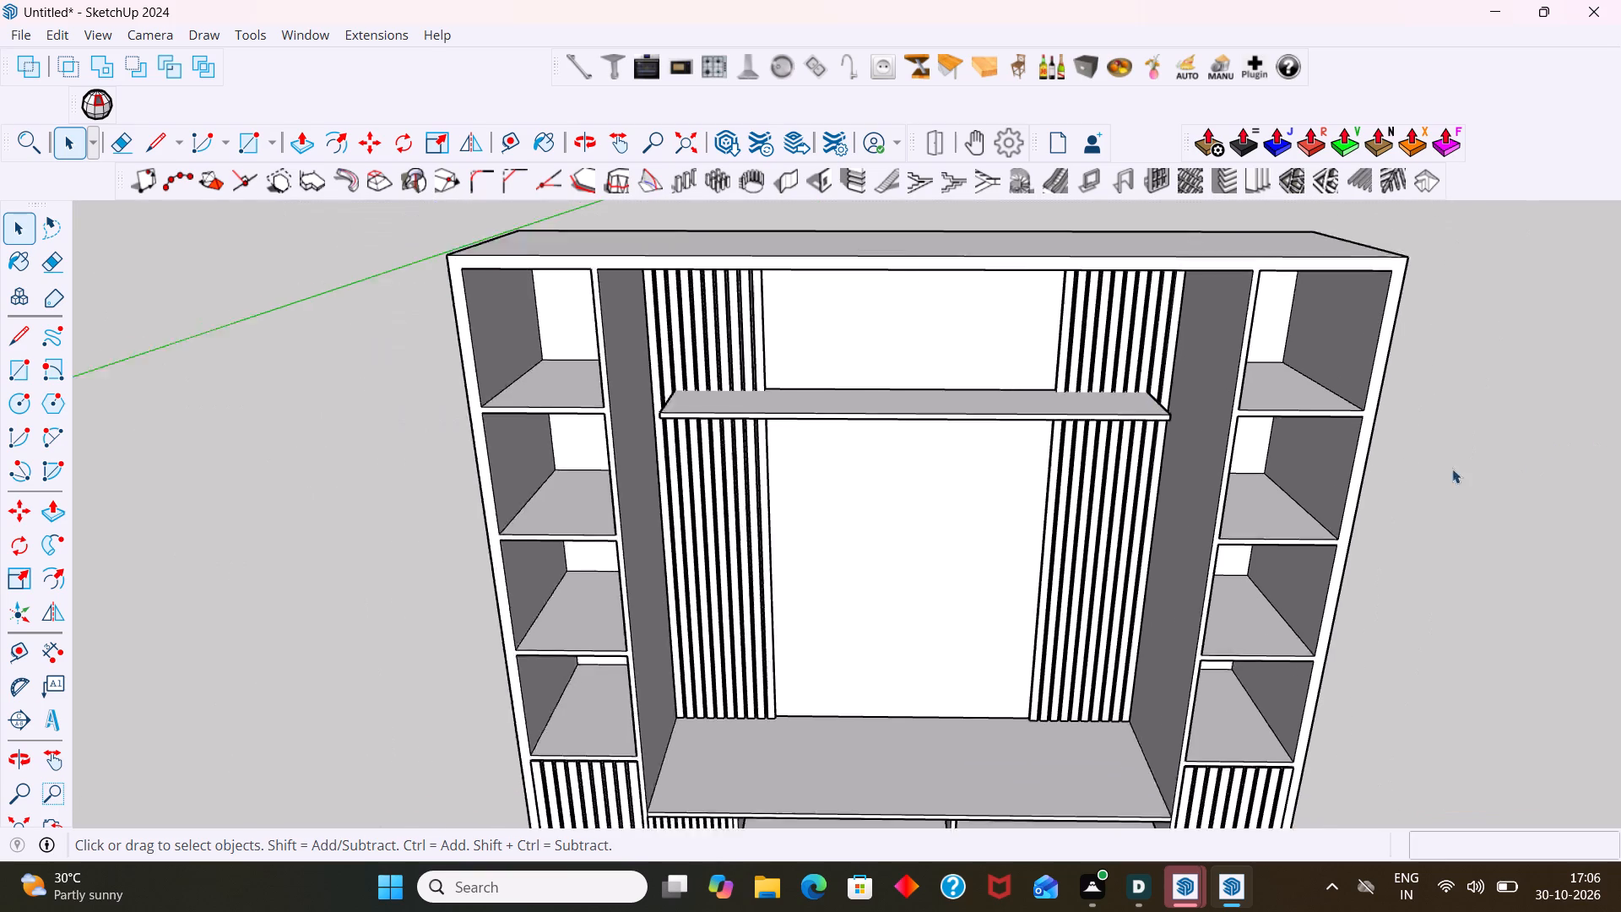
scroll(1452, 469, down, 5)
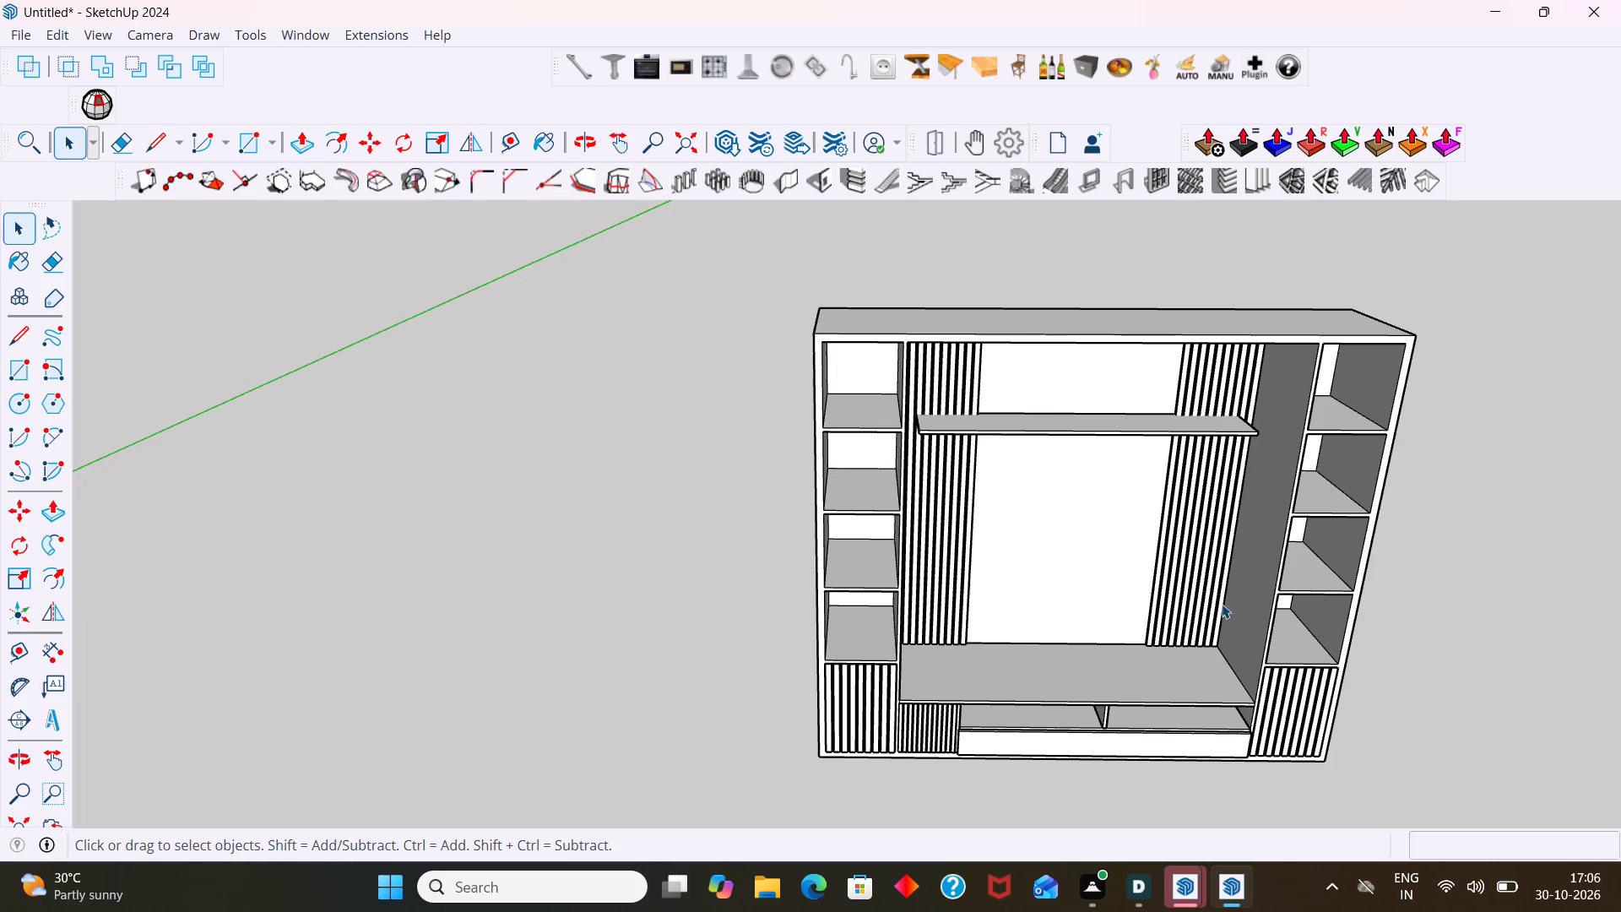
shift+middle_drag(1222, 604, 945, 583)
scroll(950, 562, down, 4)
shift+middle_drag(919, 552, 795, 503)
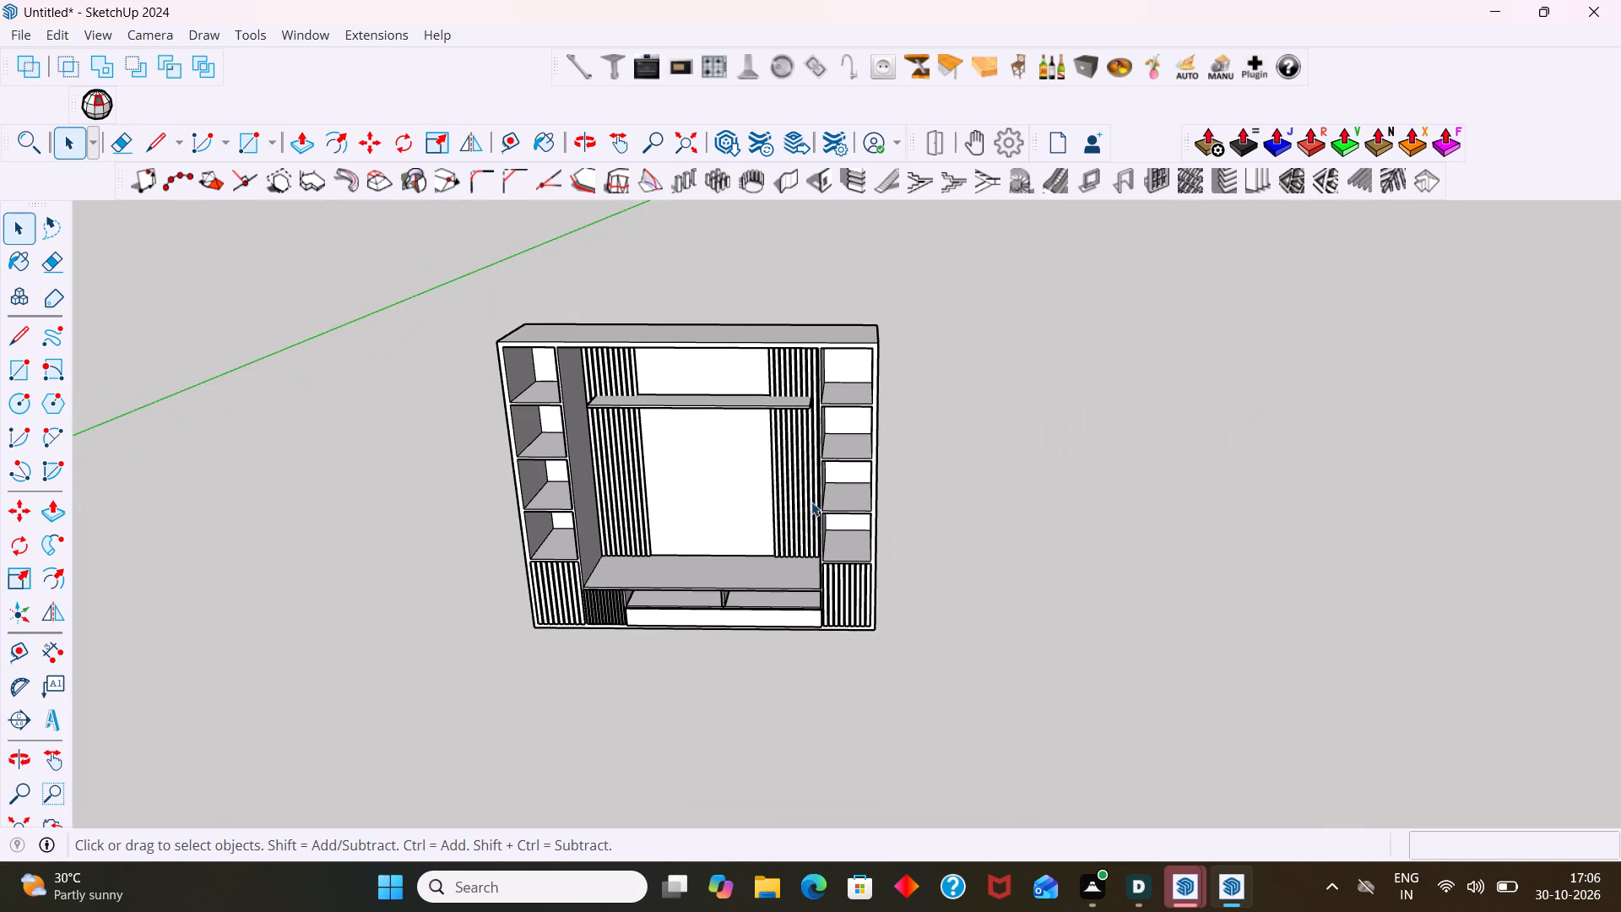
middle_drag(848, 502, 912, 564)
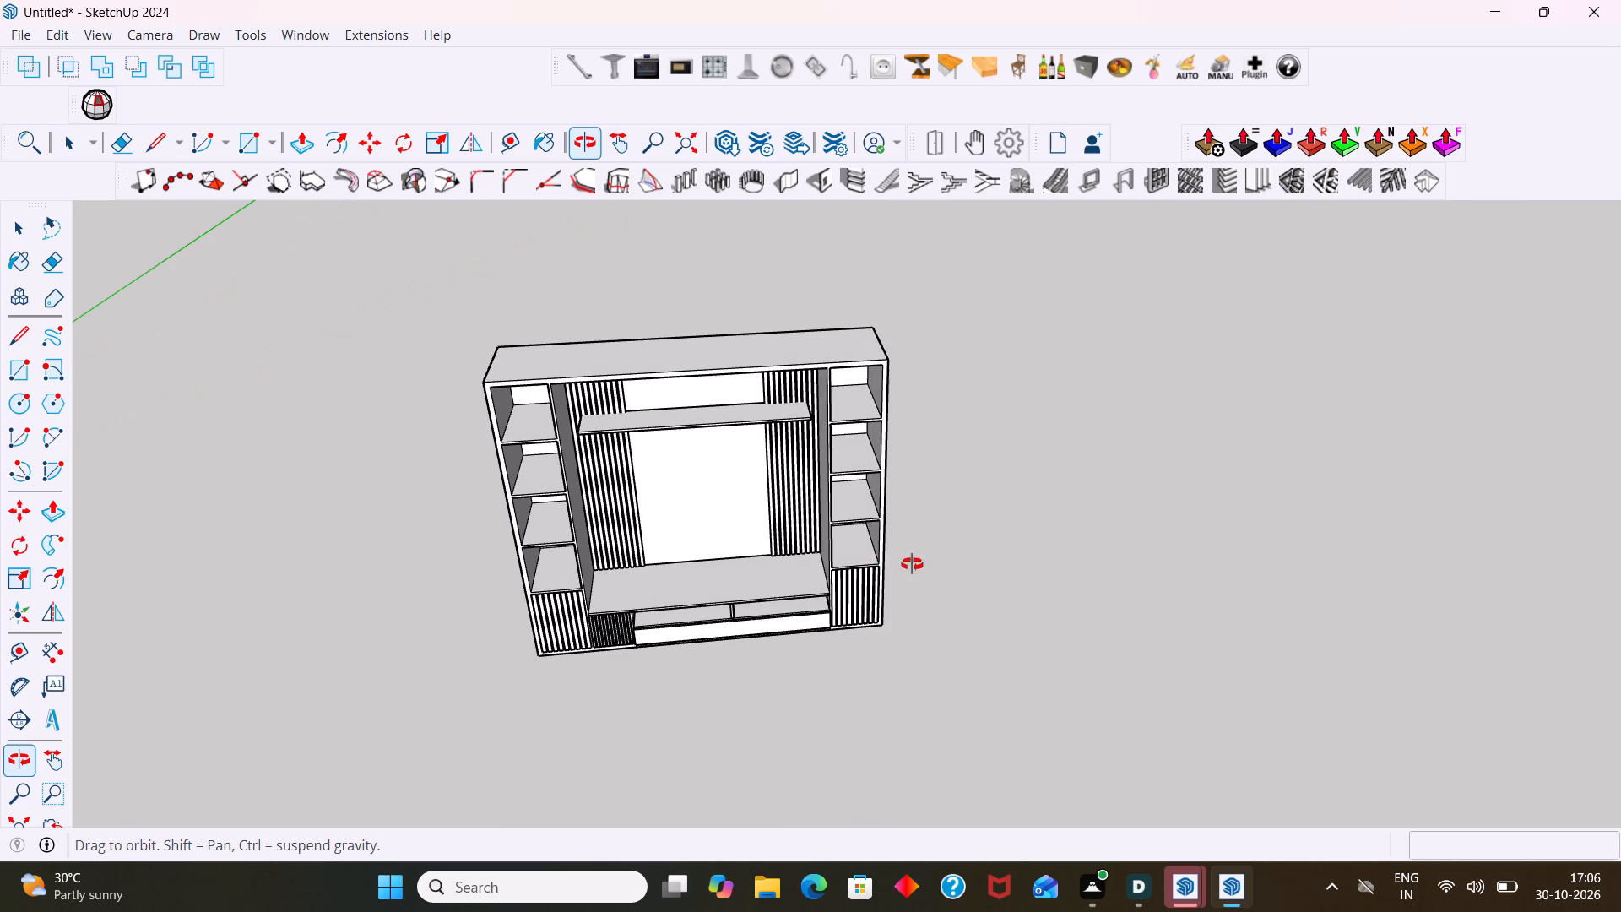
Examine the cabinet's front, slatted lower doors and underside from above and below.
middle_drag(912, 564, 913, 564)
scroll(772, 671, up, 4)
middle_drag(707, 610, 822, 510)
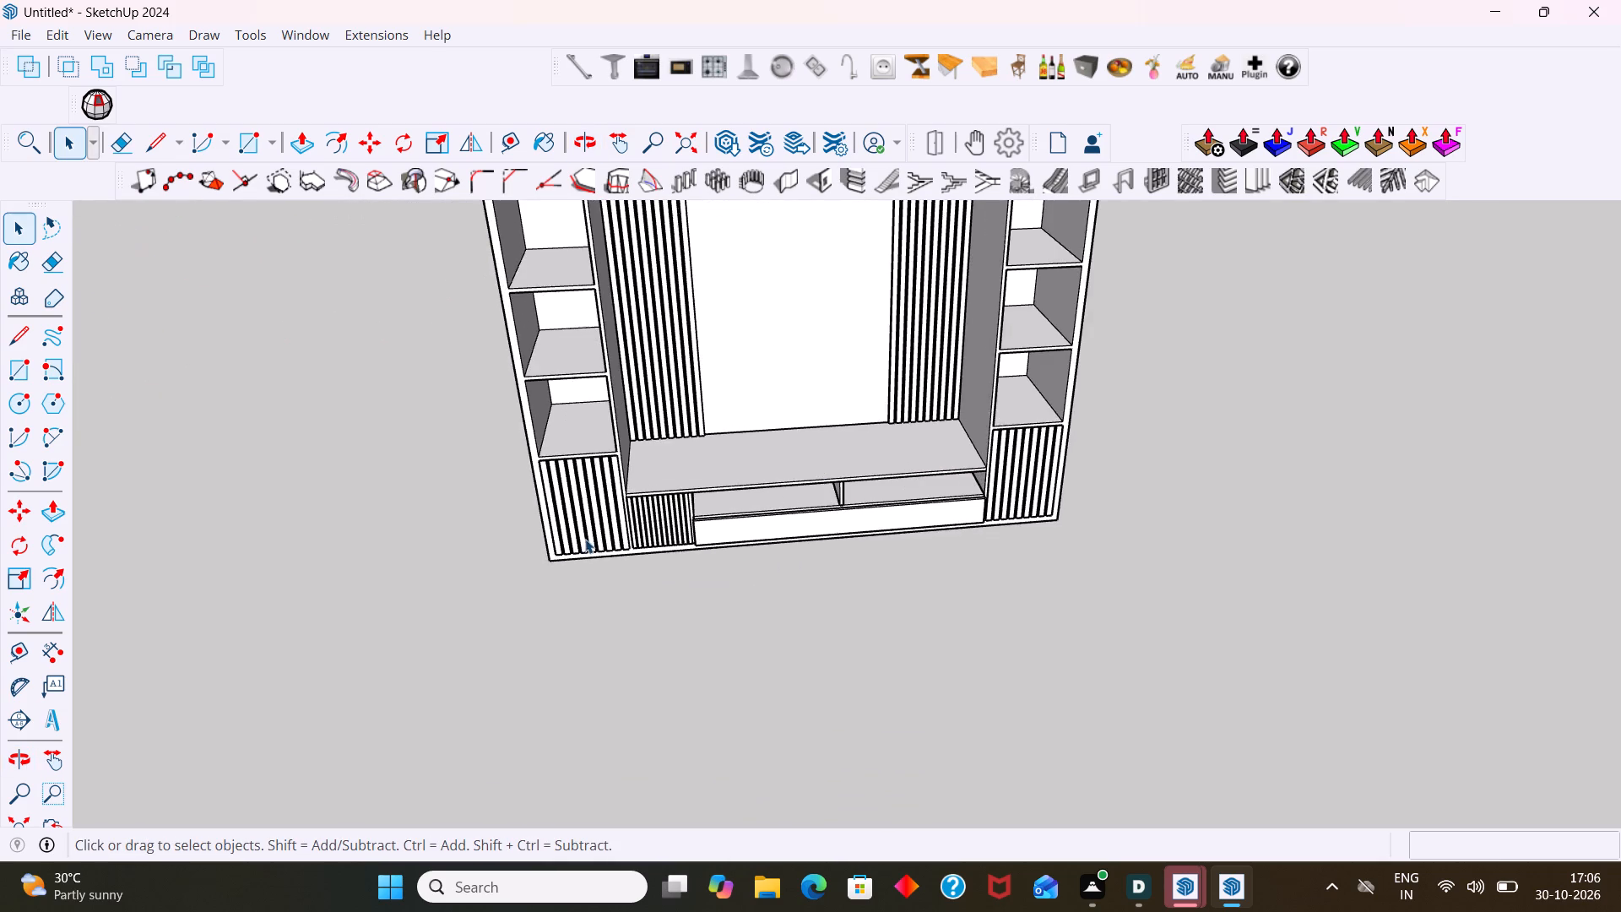
scroll(583, 537, up, 5)
middle_drag(554, 501, 598, 619)
scroll(597, 608, down, 6)
middle_drag(633, 636, 651, 410)
middle_drag(698, 542, 697, 442)
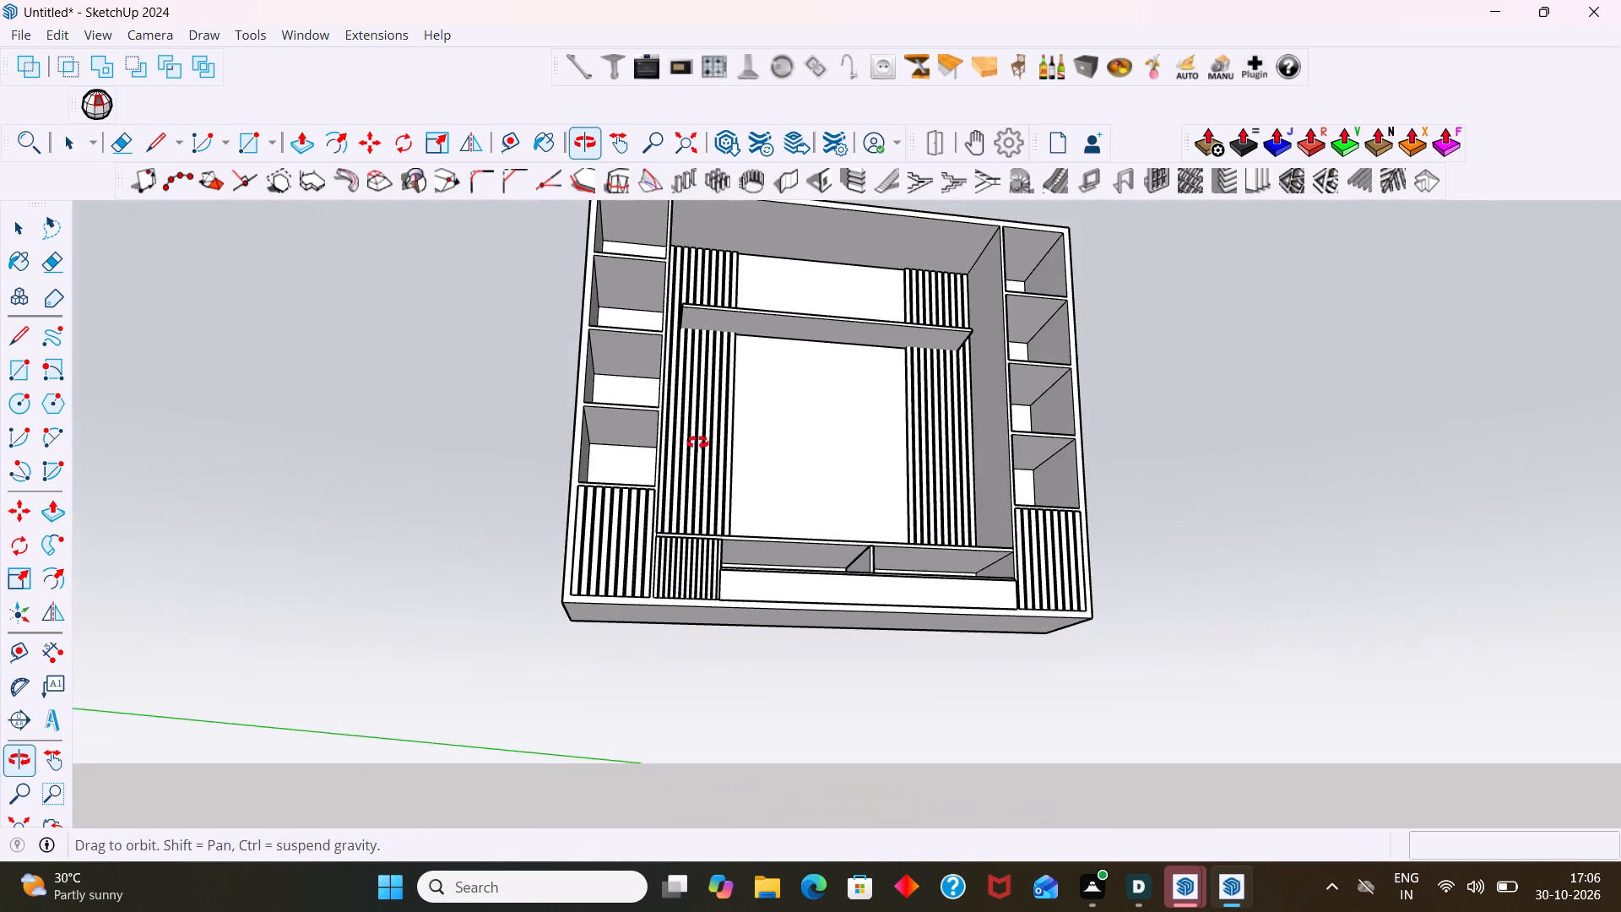
middle_drag(697, 442, 696, 440)
scroll(642, 660, up, 2)
middle_drag(632, 633, 619, 531)
scroll(611, 535, down, 4)
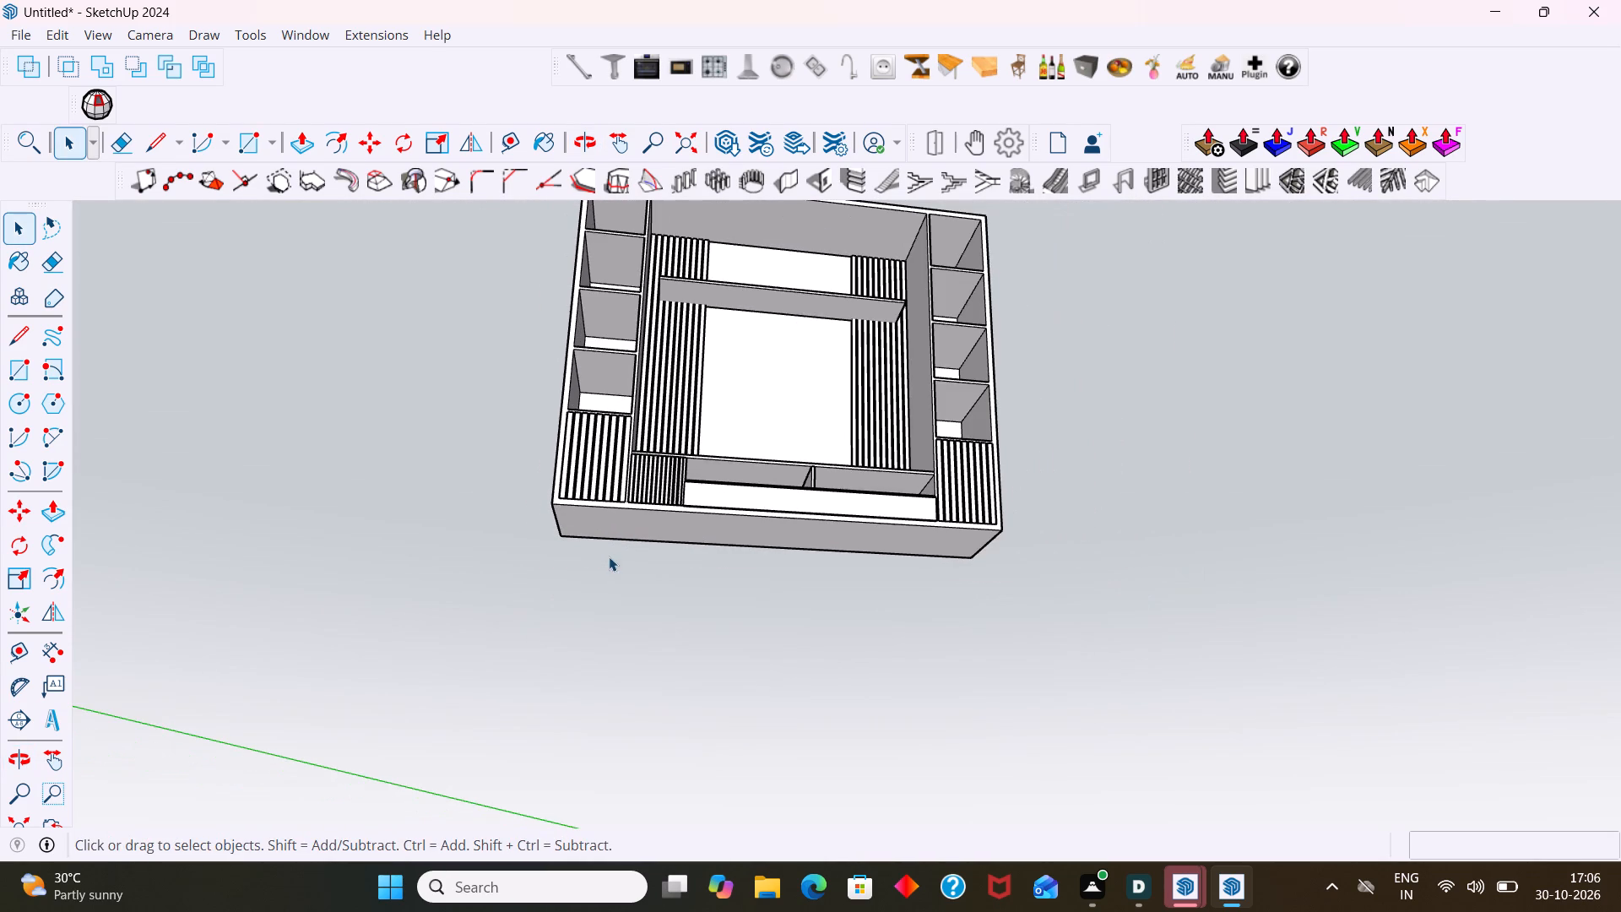
scroll(545, 476, down, 3)
middle_drag(599, 542, 648, 669)
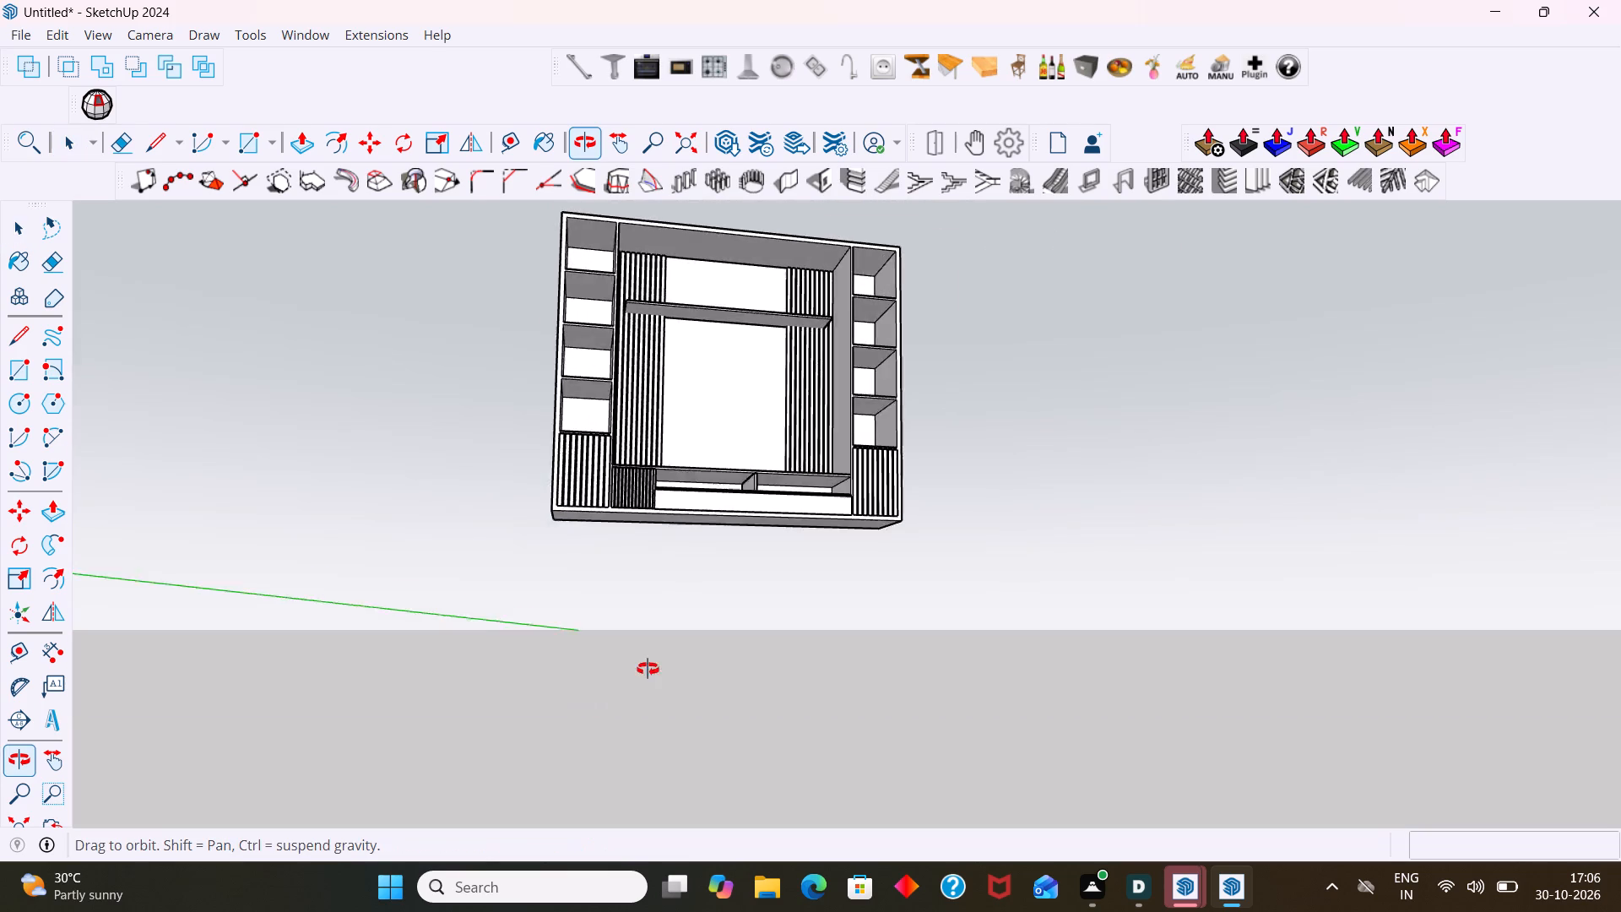
middle_drag(648, 669, 580, 718)
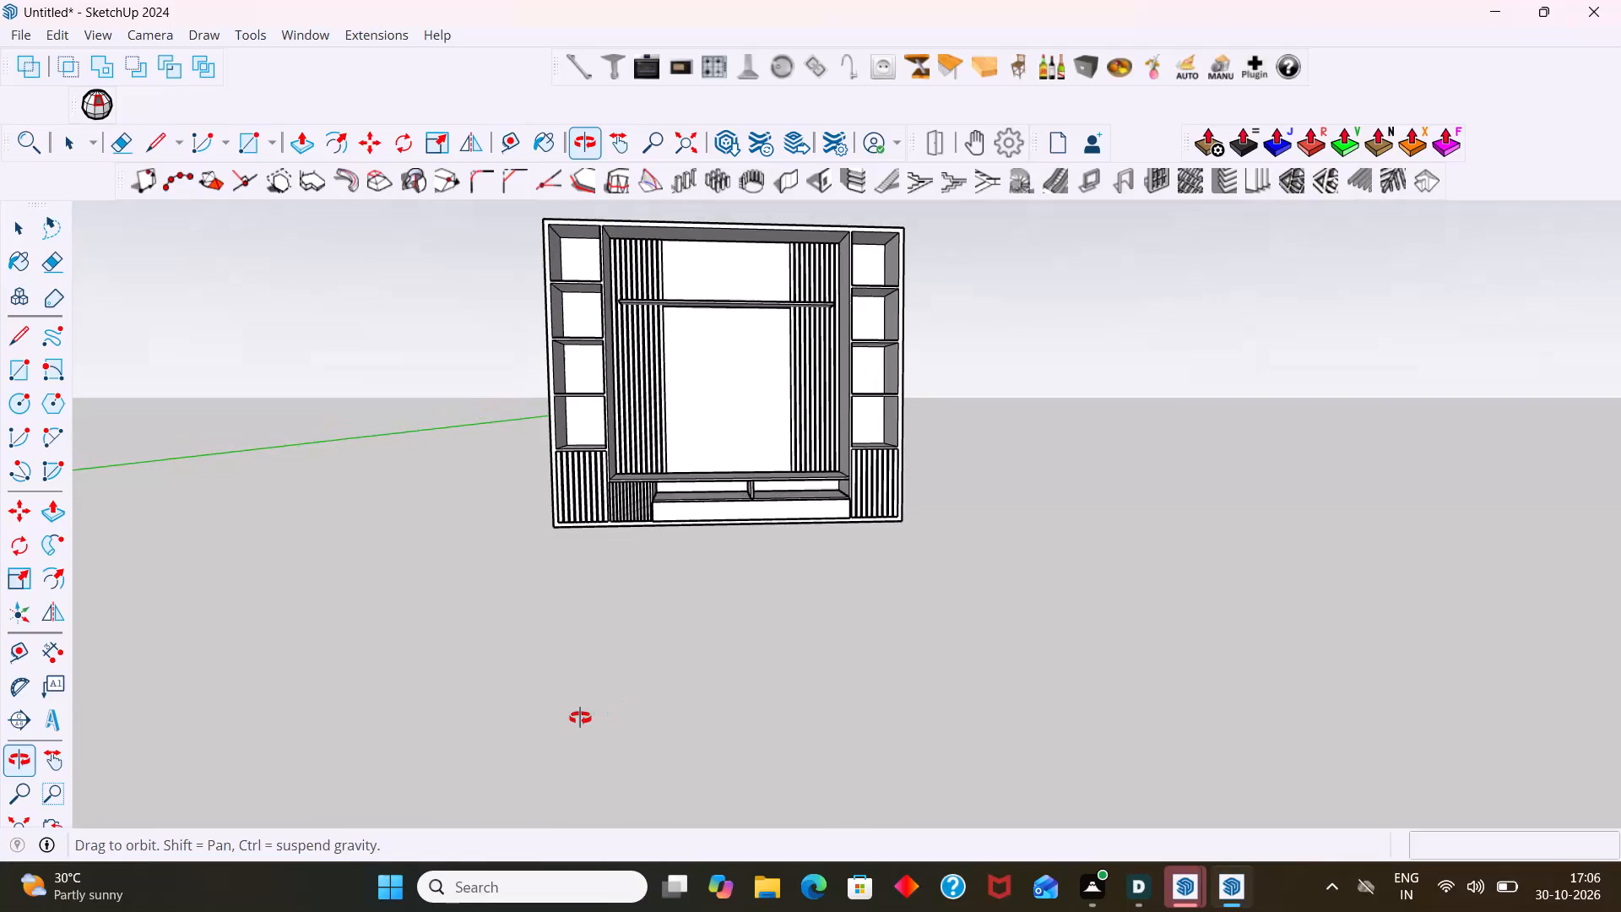
middle_drag(580, 718, 580, 677)
Draw a vertical 2600 × 100 mm rectangle hanging down from the rear bottom edge of the cabinet.
scroll(560, 585, up, 4)
middle_drag(588, 542, 604, 464)
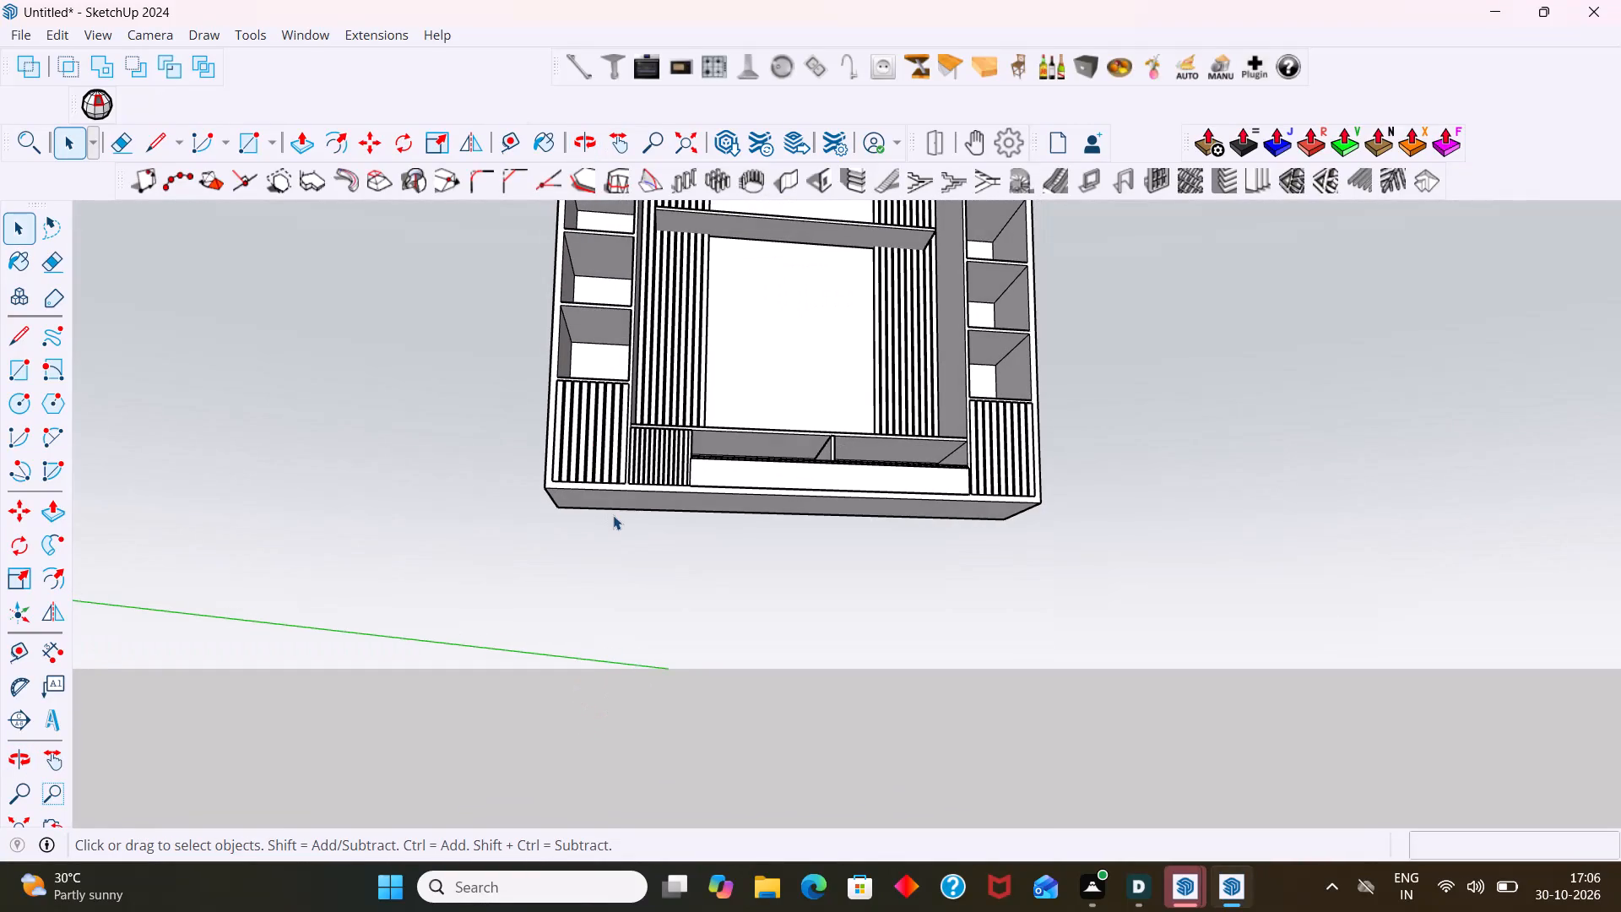
key(r)
click(558, 505)
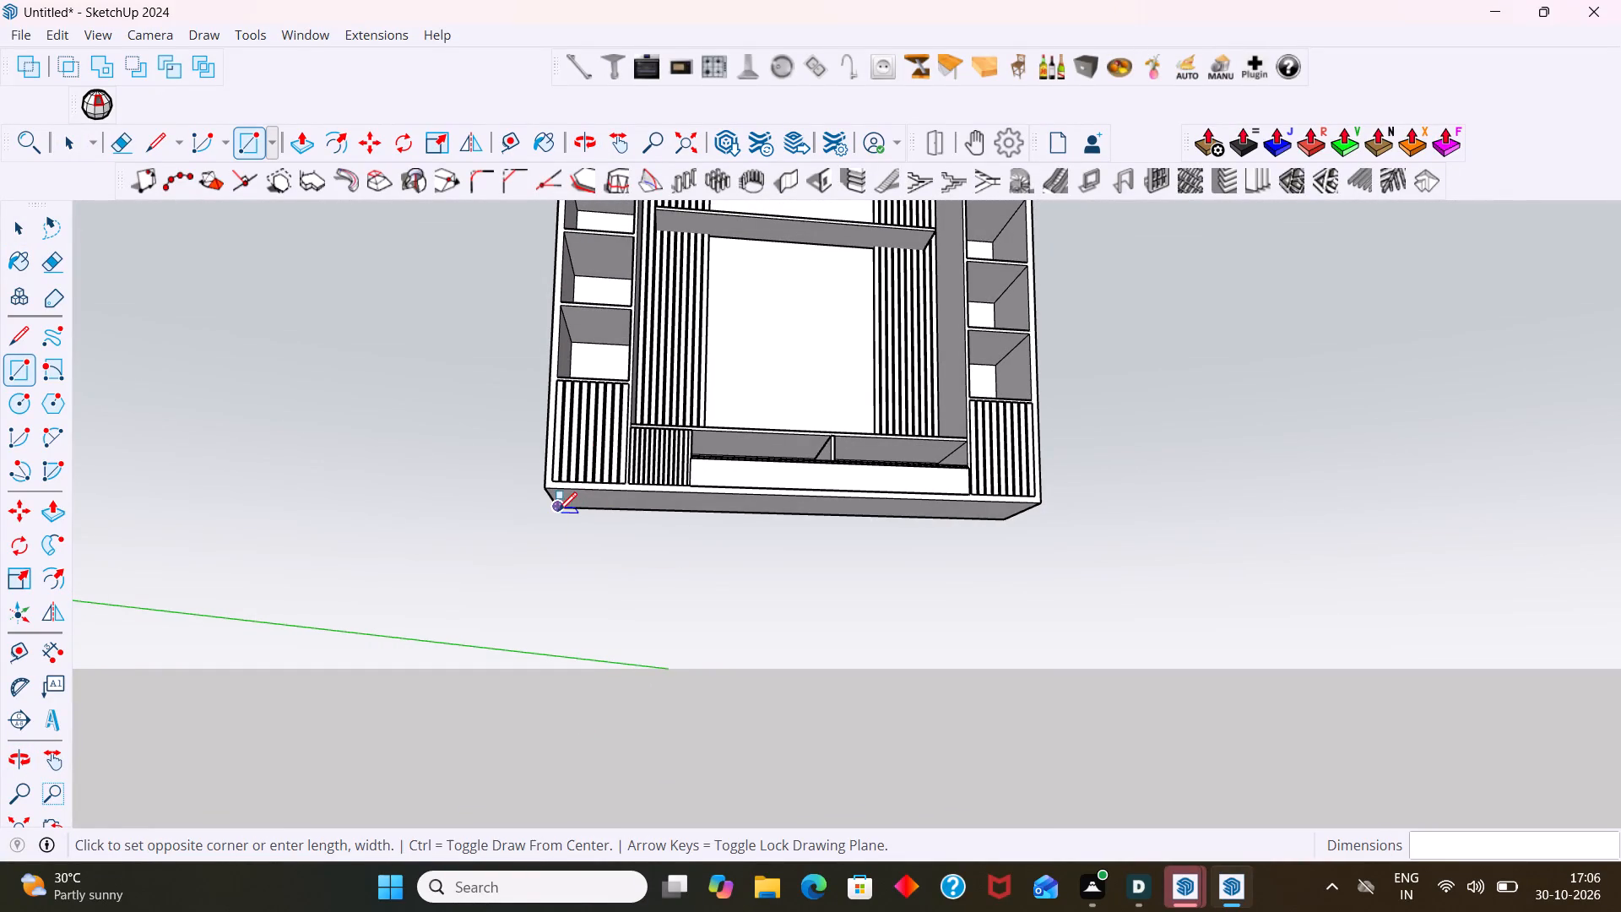
middle_drag(722, 538, 703, 529)
key(Left)
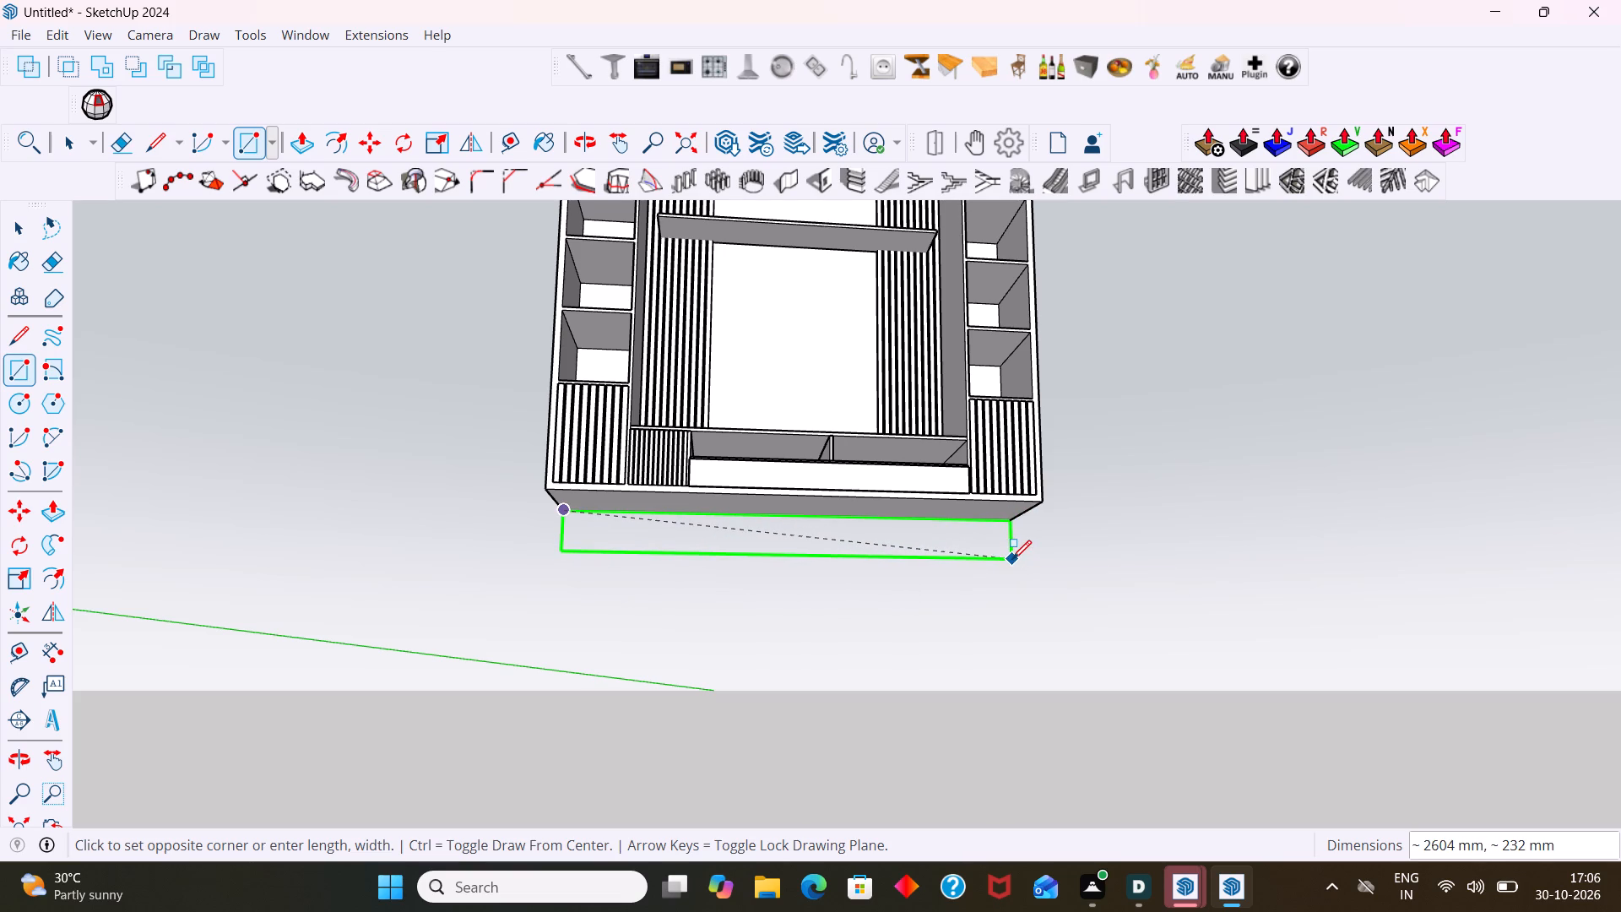
middle_drag(1000, 559, 401, 566)
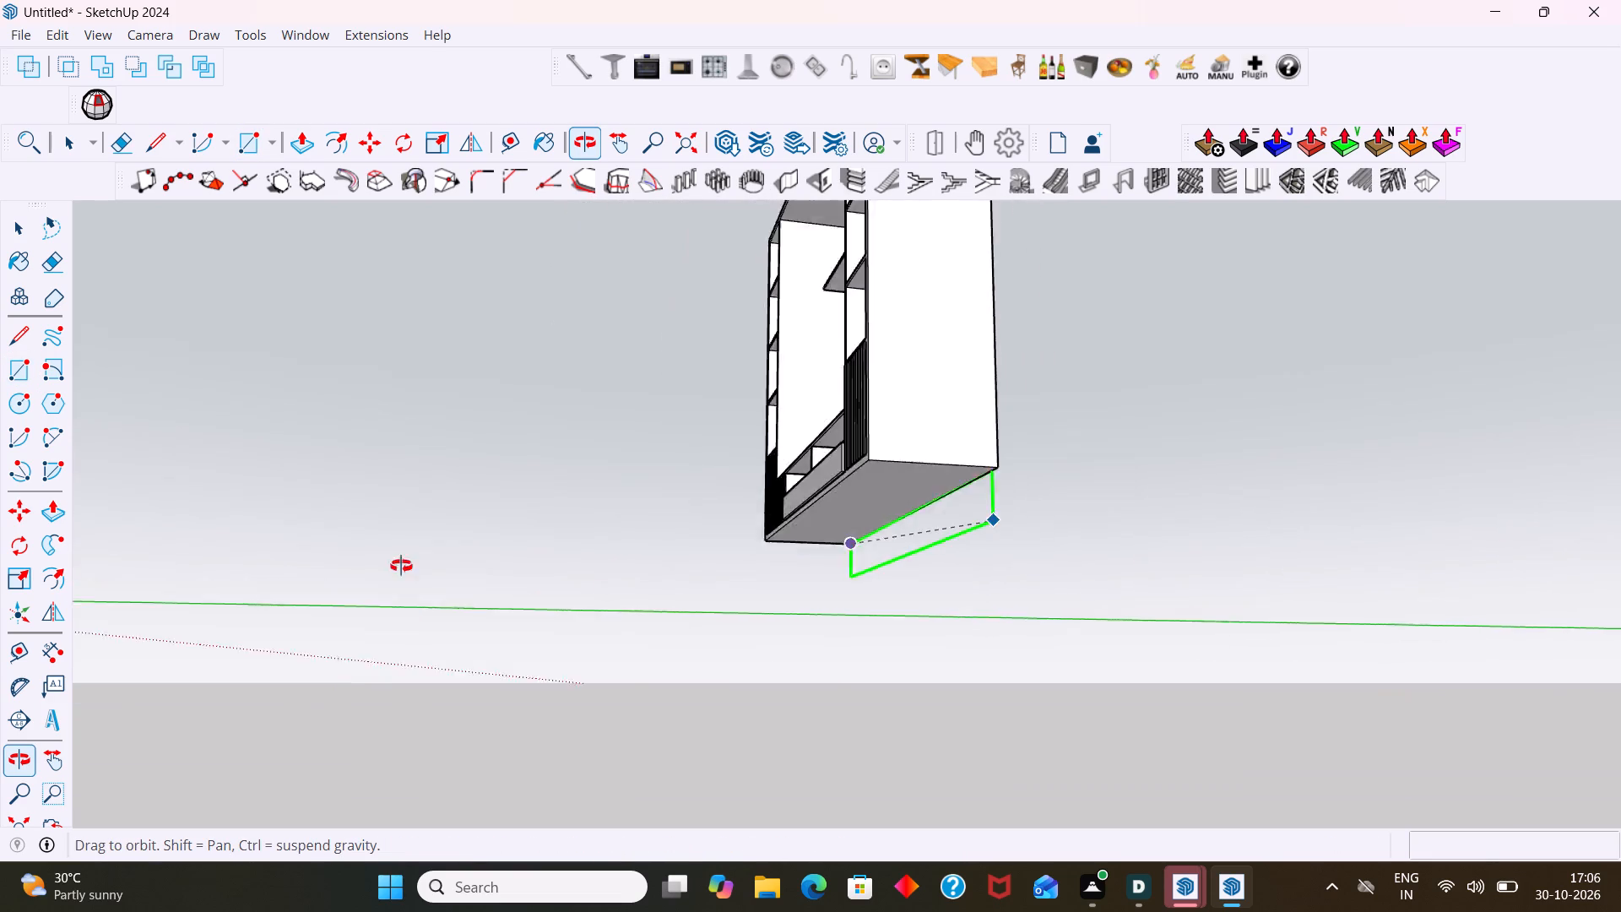
middle_drag(401, 566, 320, 590)
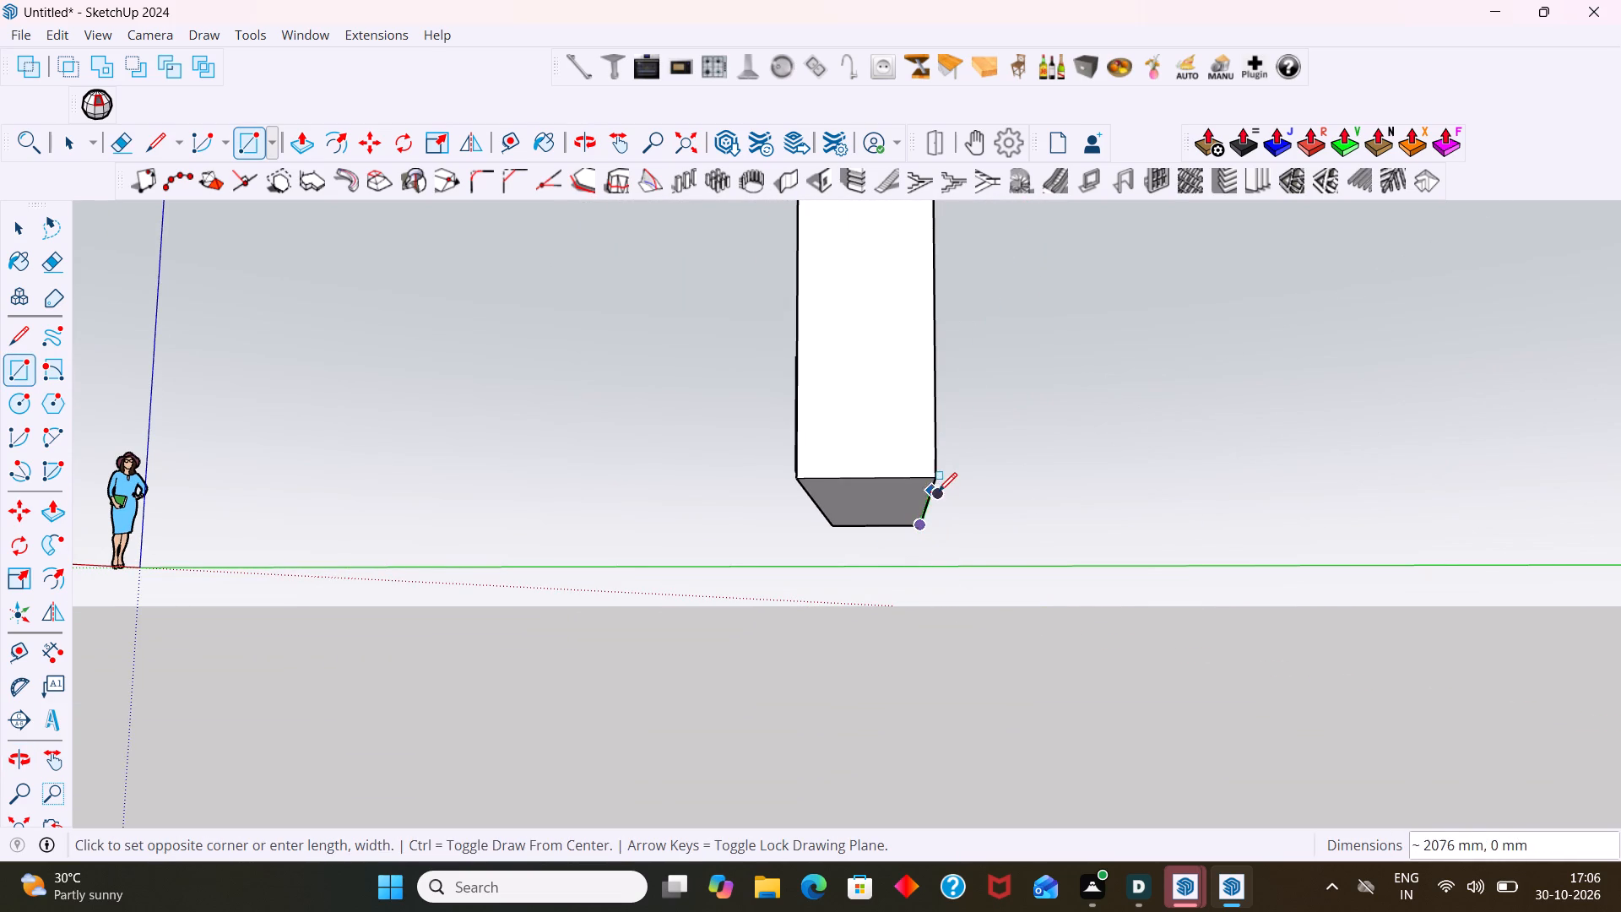
click(937, 481)
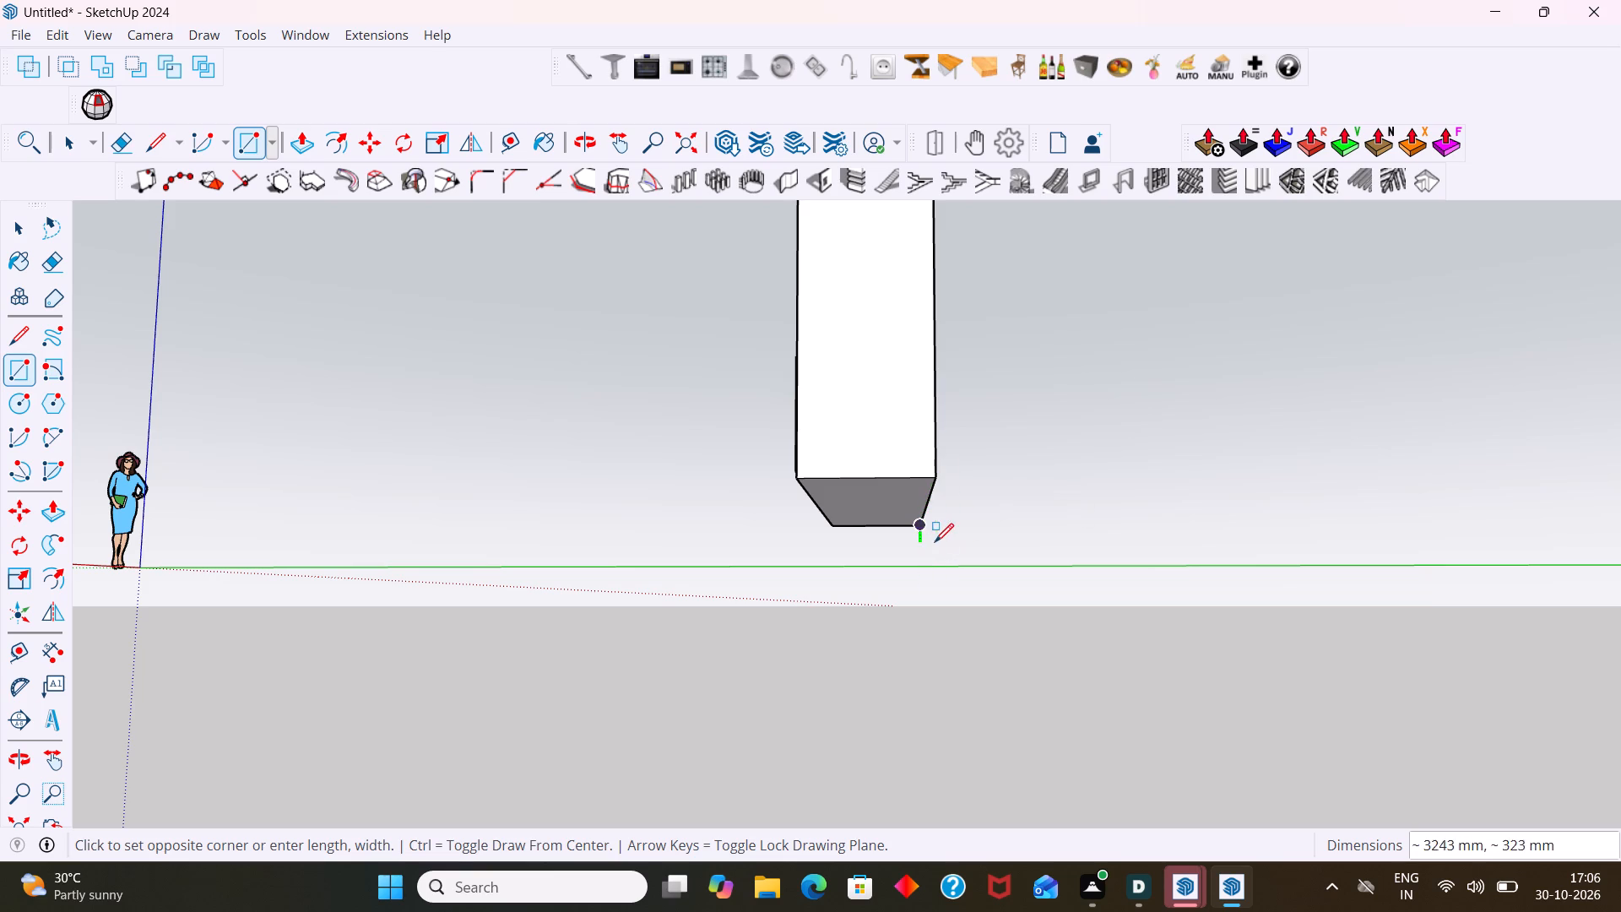
middle_drag(930, 556, 1322, 537)
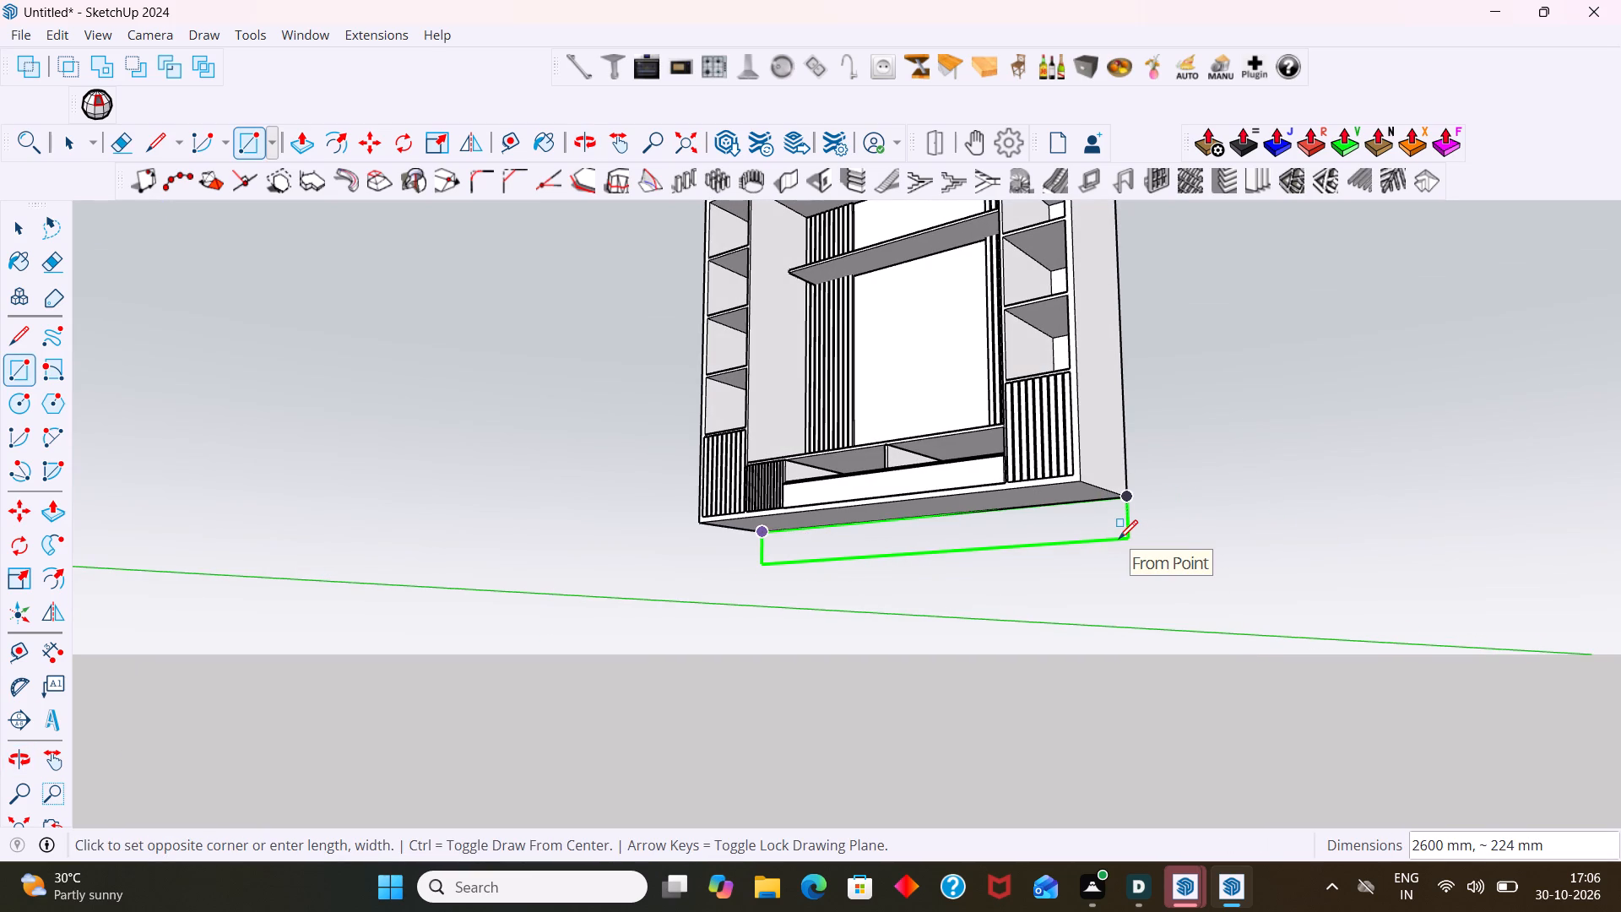
text(260)
key(0)
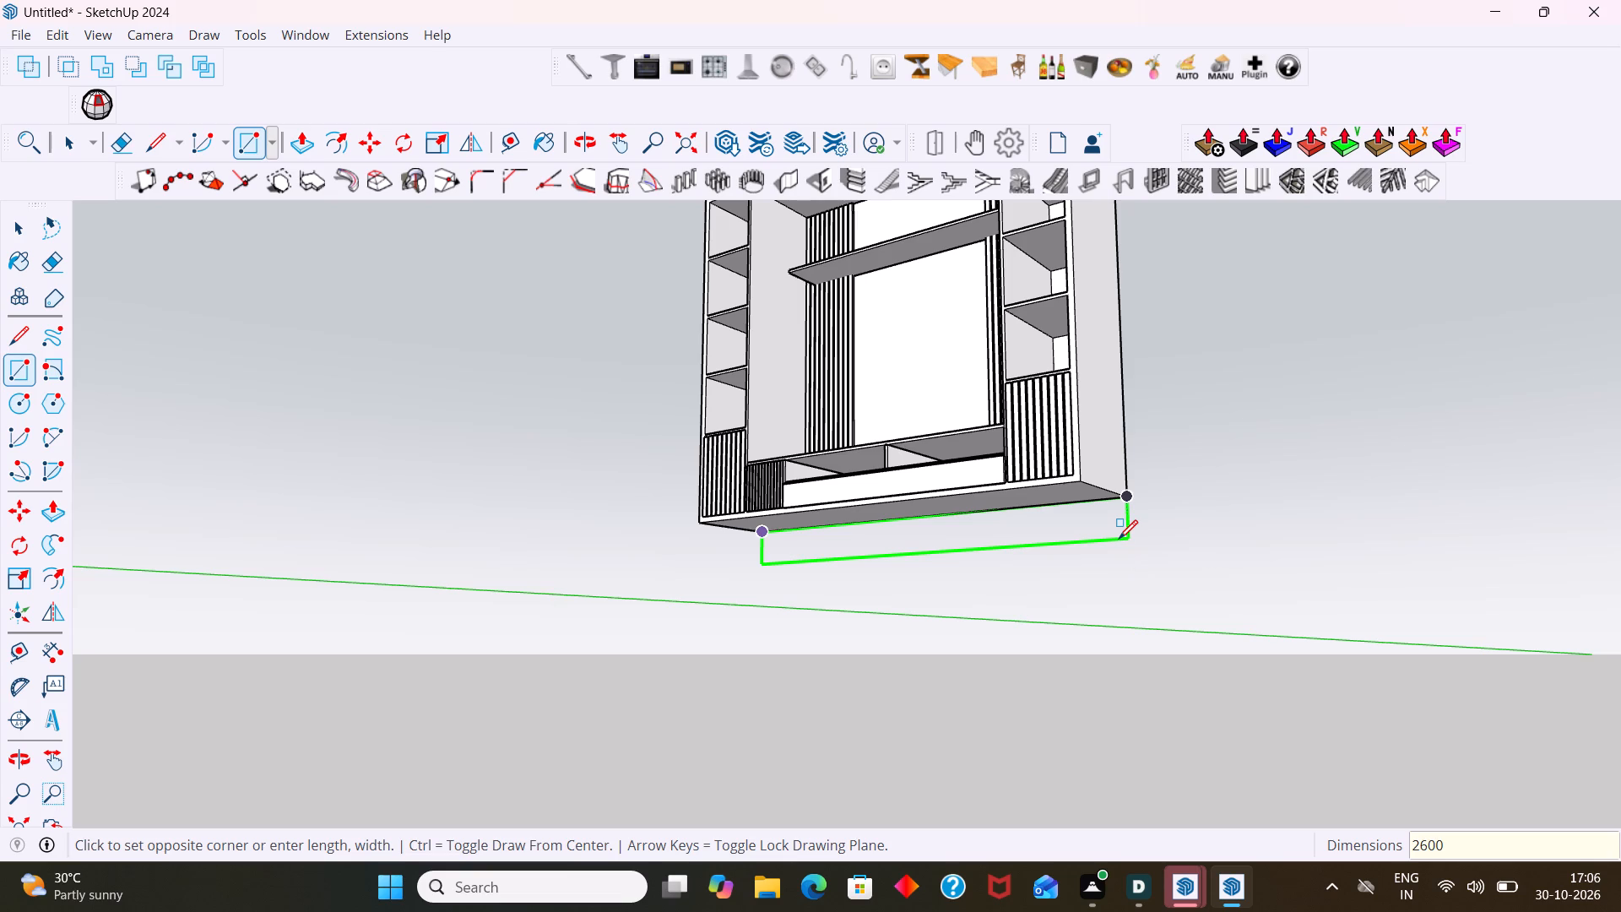
key(comma)
key(1)
text(00)
key(Return)
key(space)
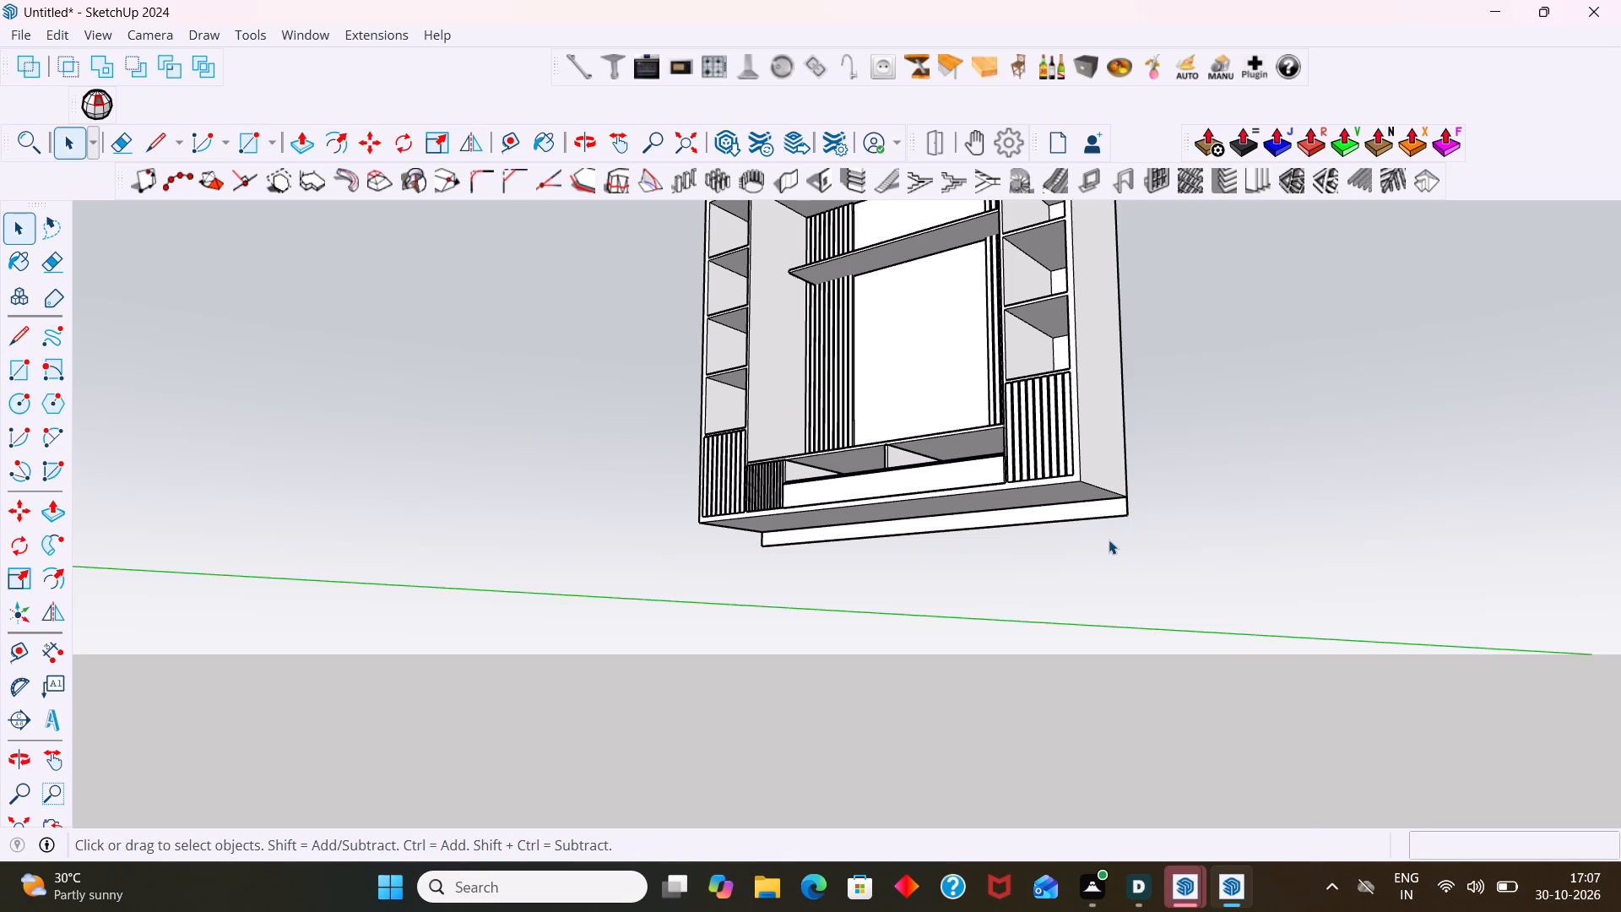
Make the rectangle beneath the cabinet, with its edges, into a group.
middle_drag(1100, 547, 1131, 604)
scroll(1065, 567, up, 5)
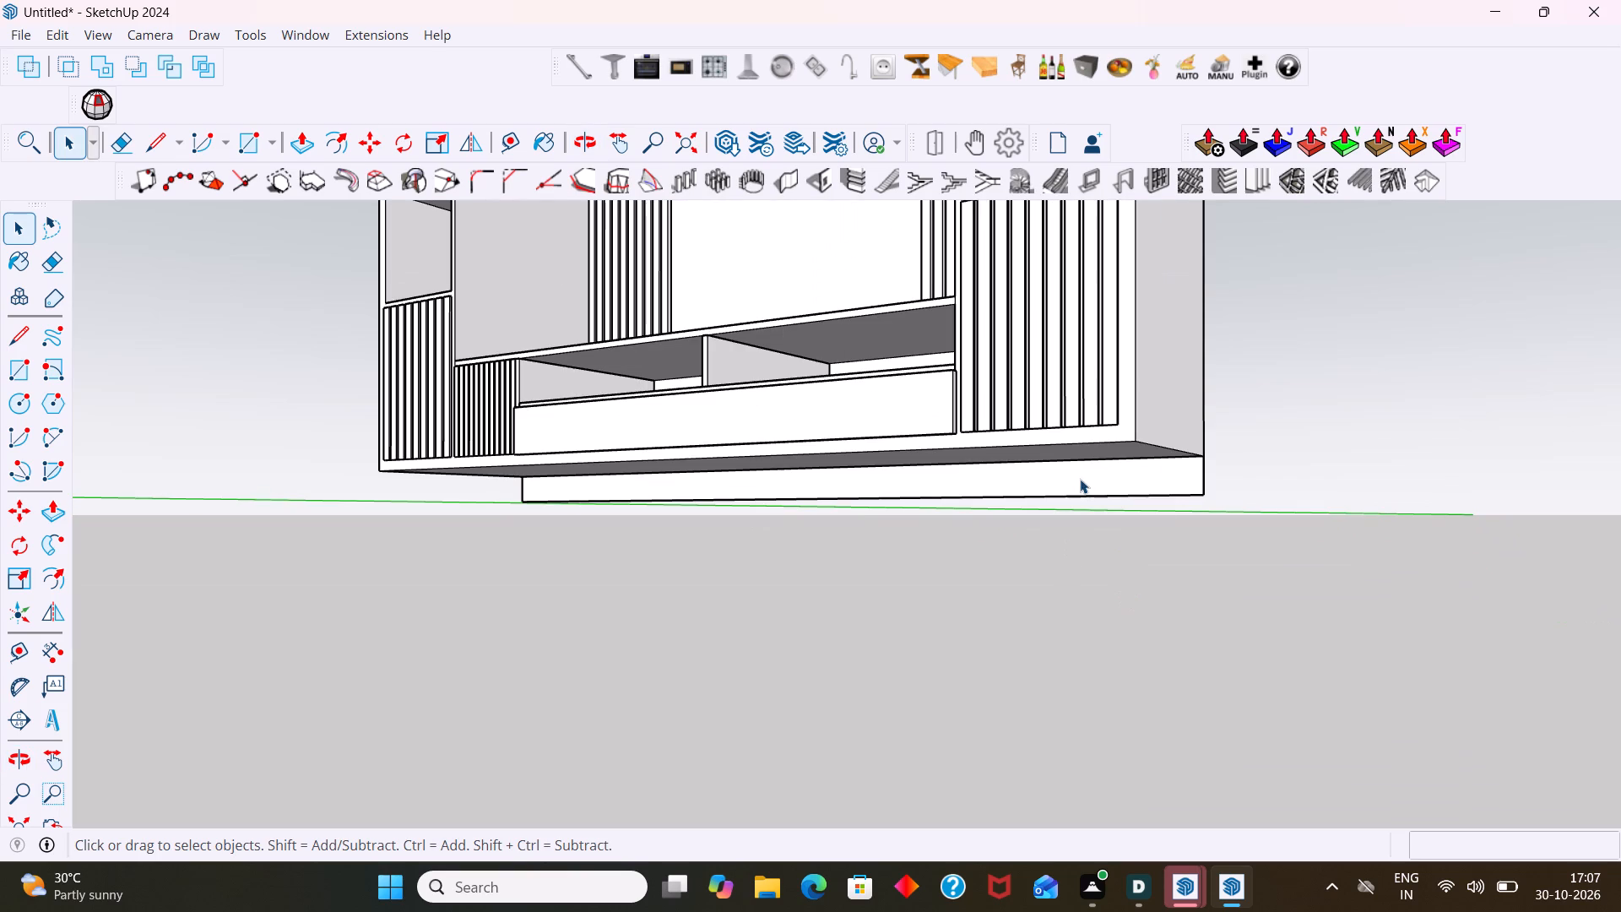
double_click(1080, 479)
right_click(1081, 477)
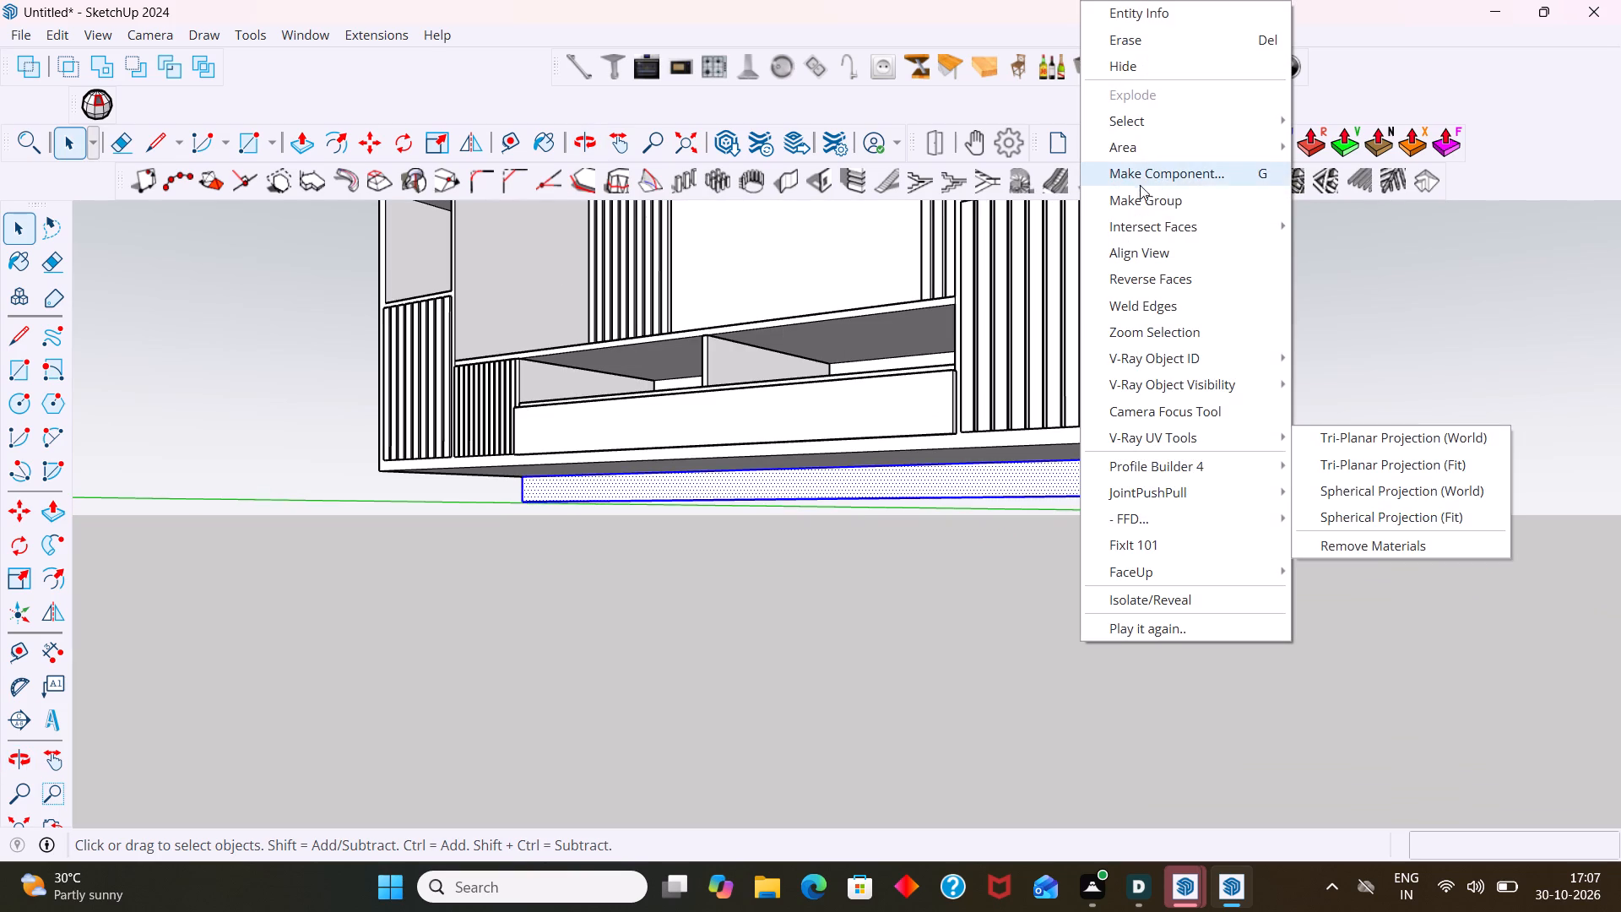
click(1141, 199)
Inside the new group, extrude the rectangle 150 mm toward the cabinet's front to form a base plinth.
triple_click(1083, 485)
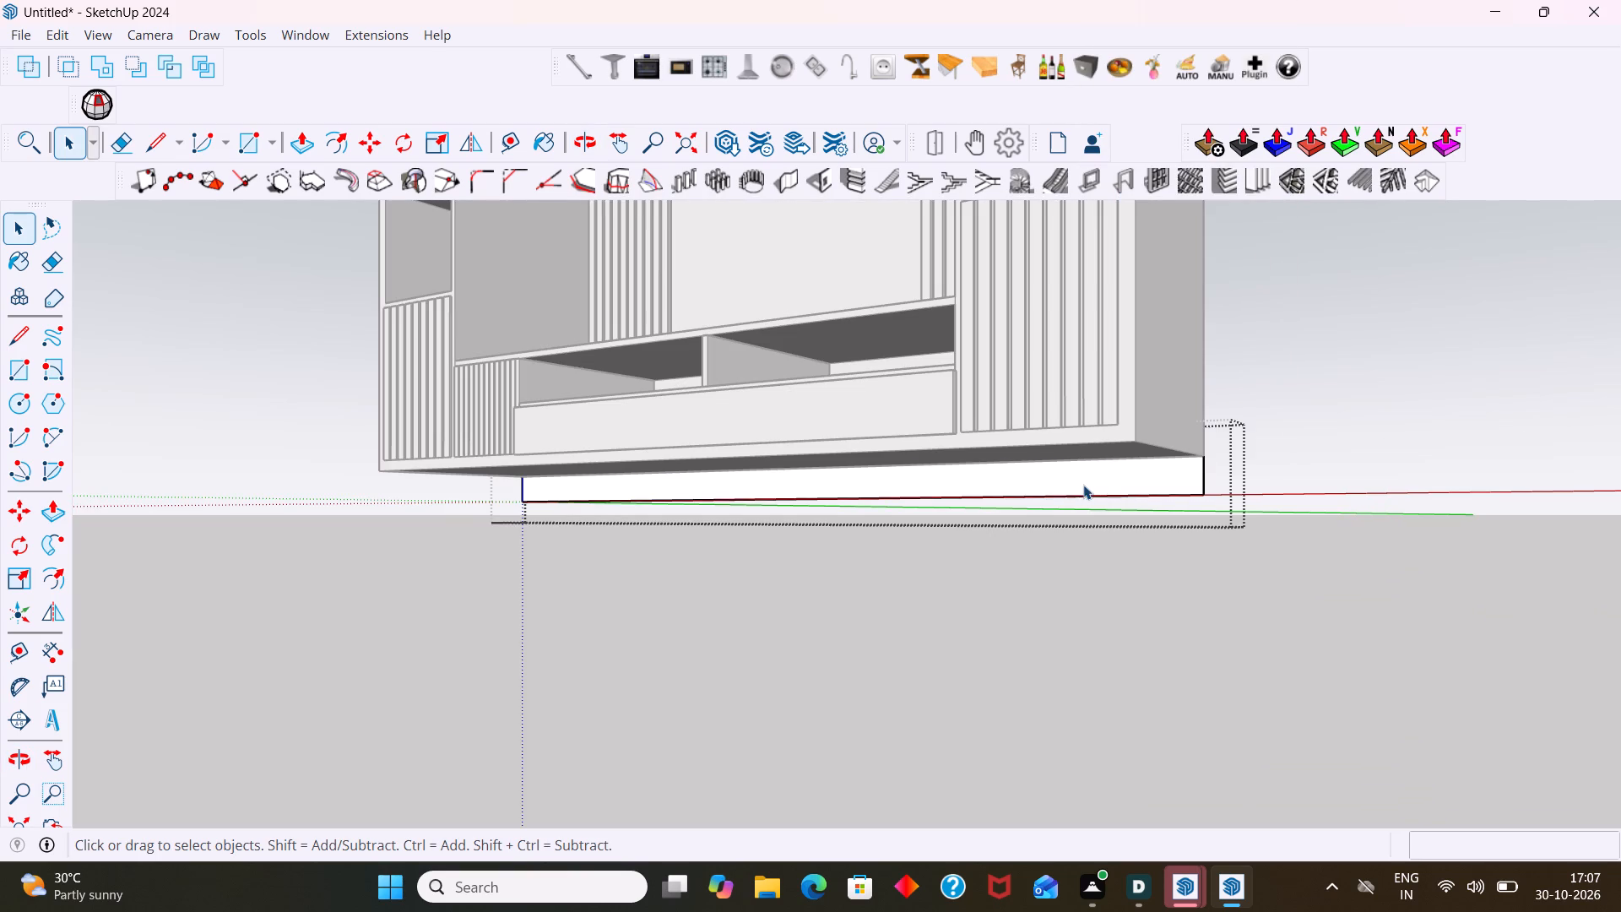
key(p)
click(1083, 483)
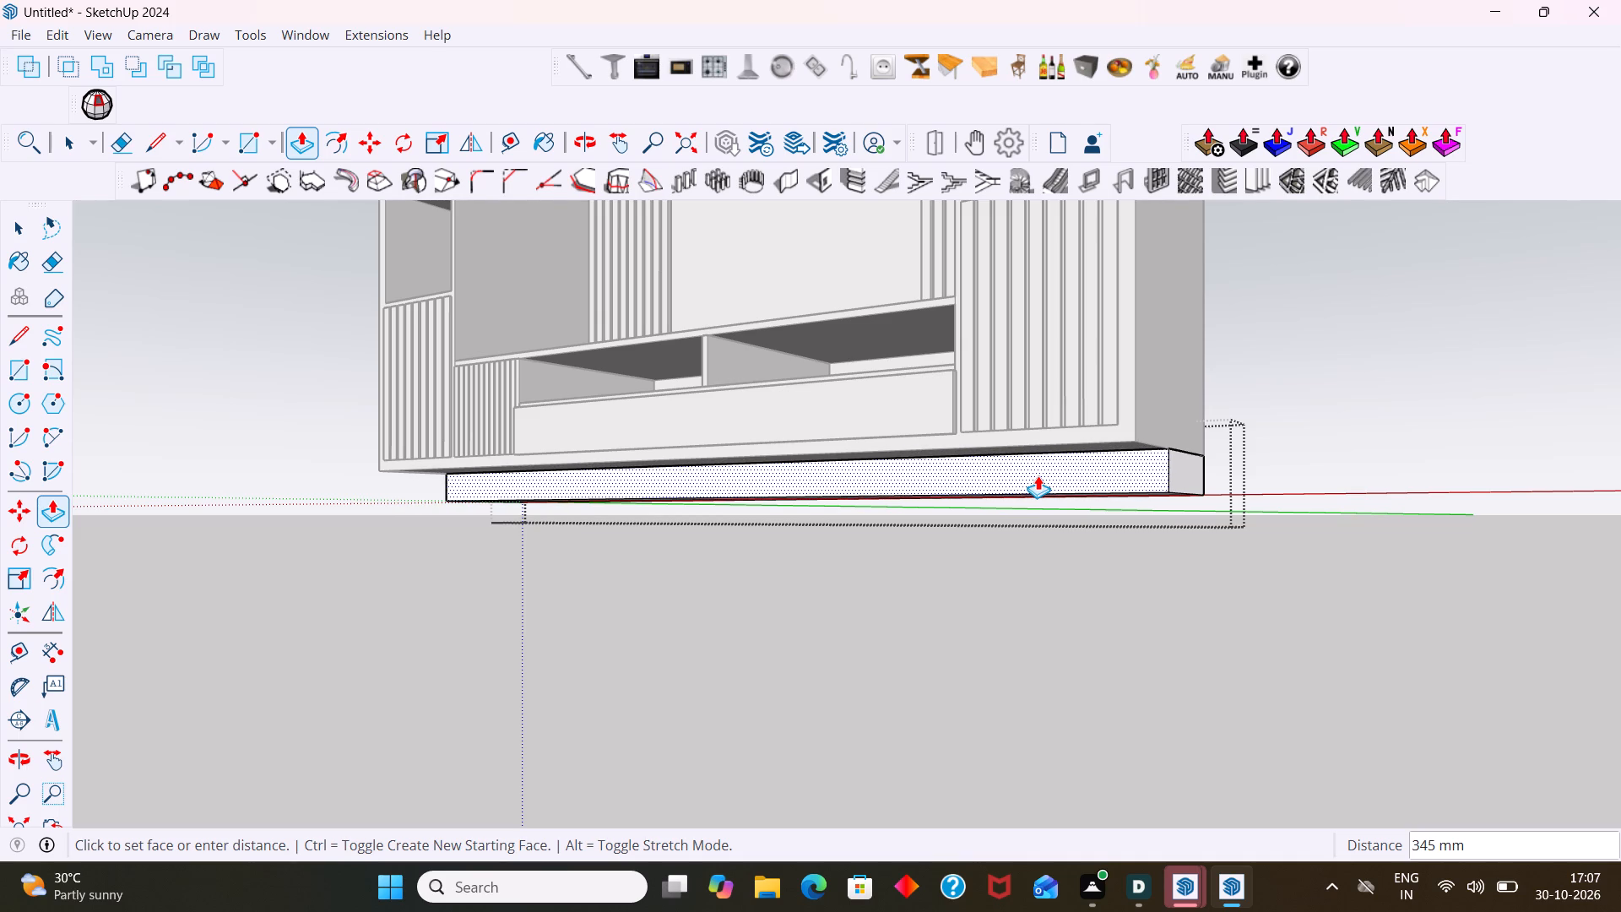
text(150)
key(Return)
middle_drag(1038, 475, 794, 528)
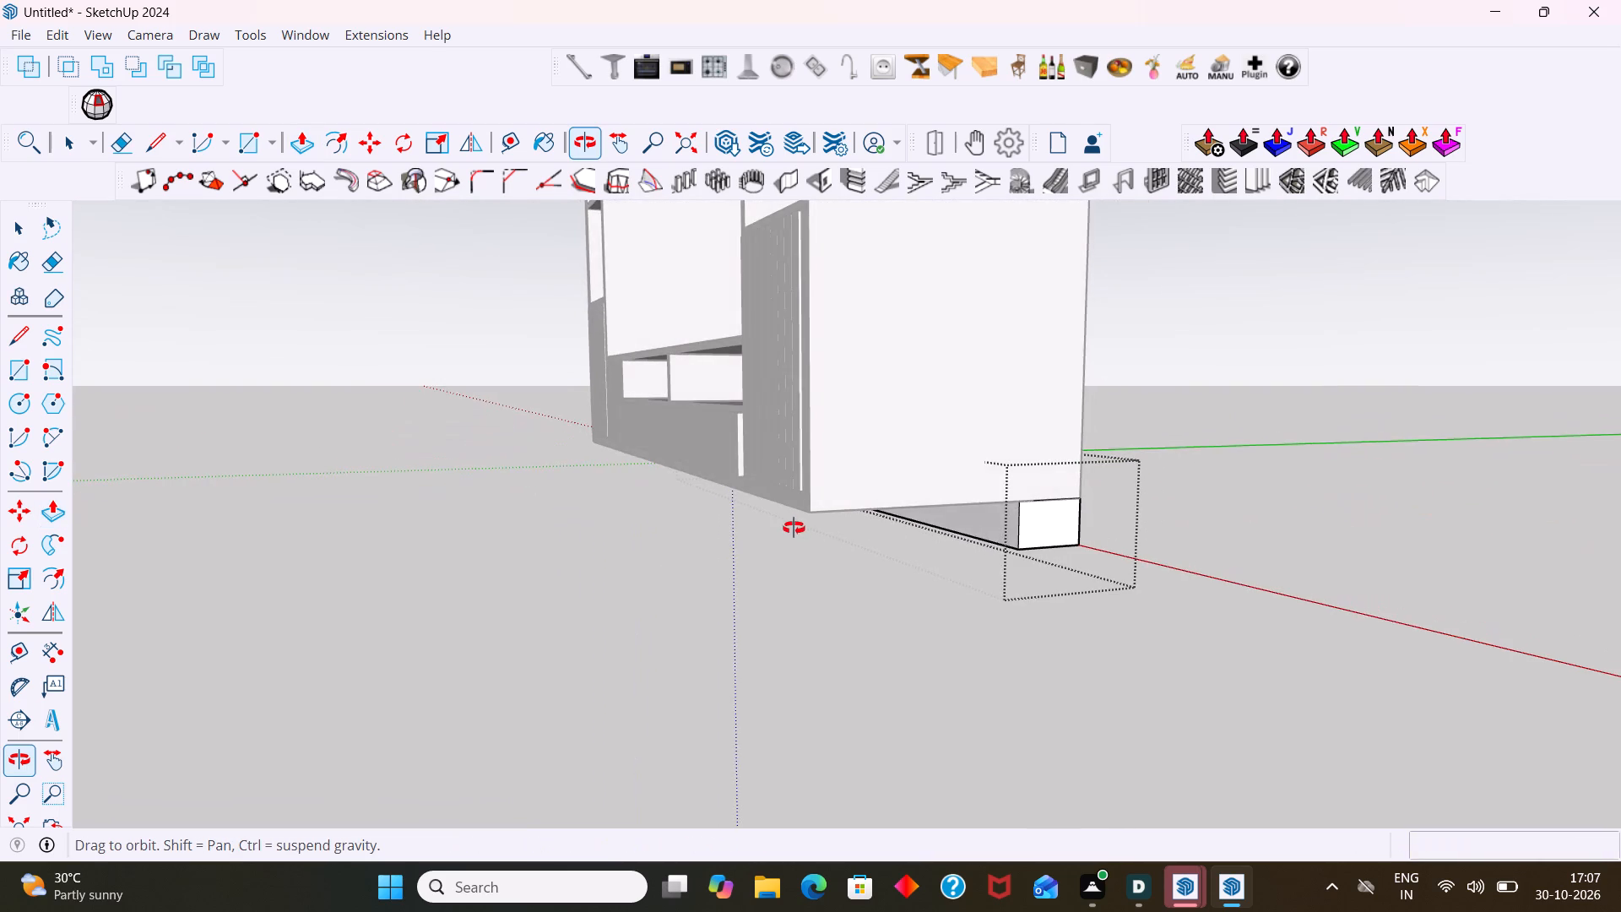
middle_drag(794, 528, 1065, 530)
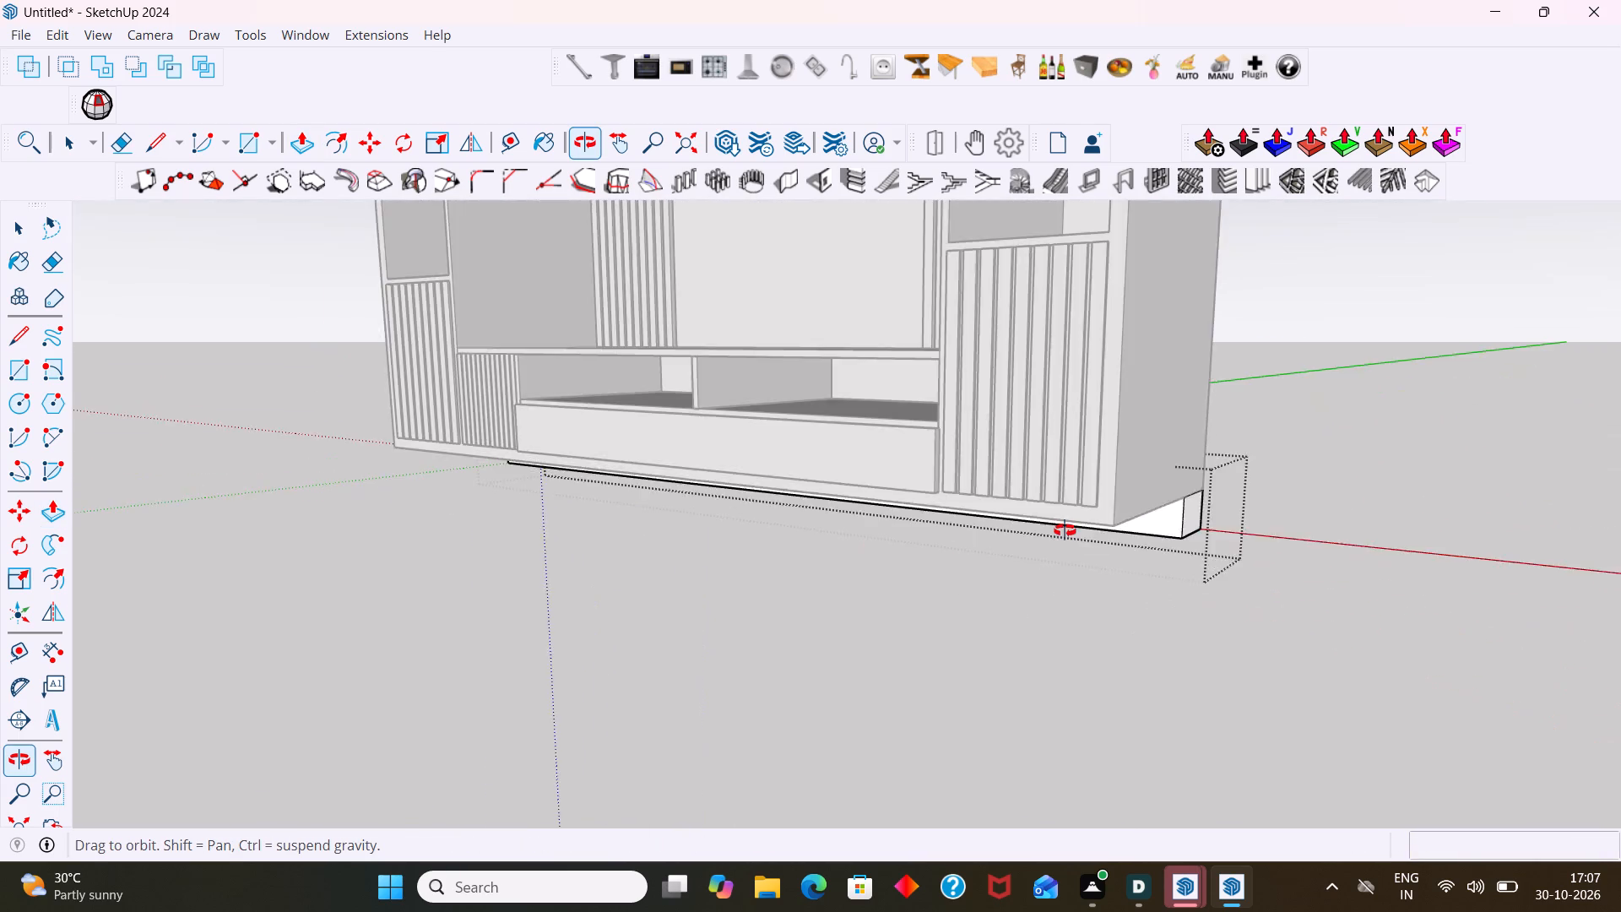
middle_drag(1065, 530, 1044, 580)
key(space)
click(1412, 430)
Examine the plinth under the cabinet and the overall front from several angles.
scroll(1331, 442, down, 3)
scroll(1264, 531, down, 3)
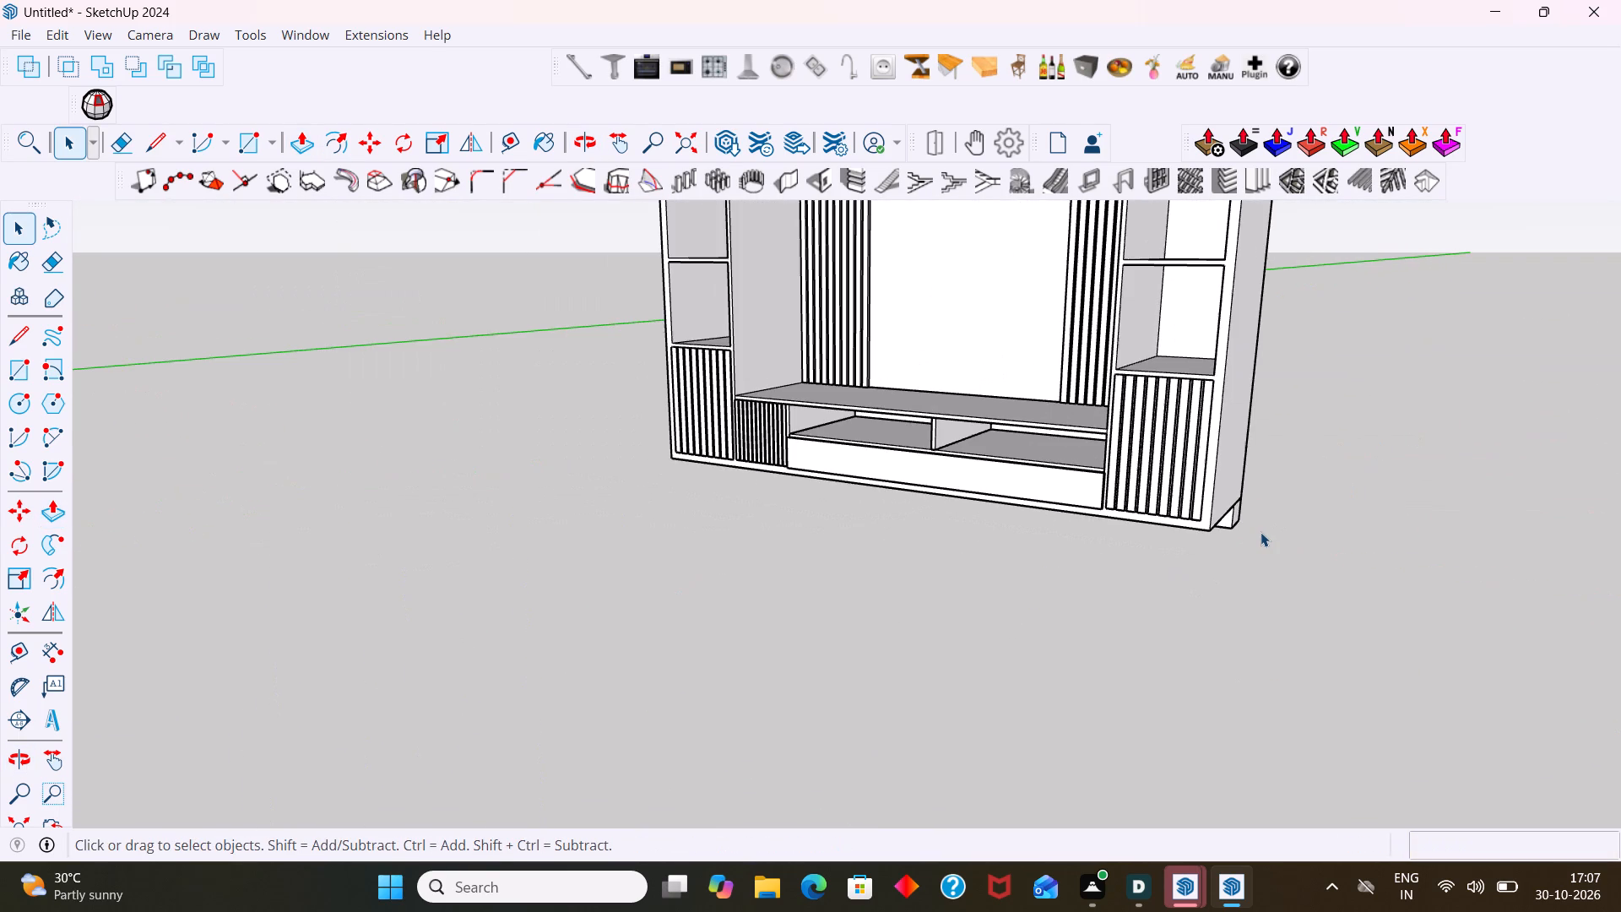
middle_drag(1260, 532, 1055, 507)
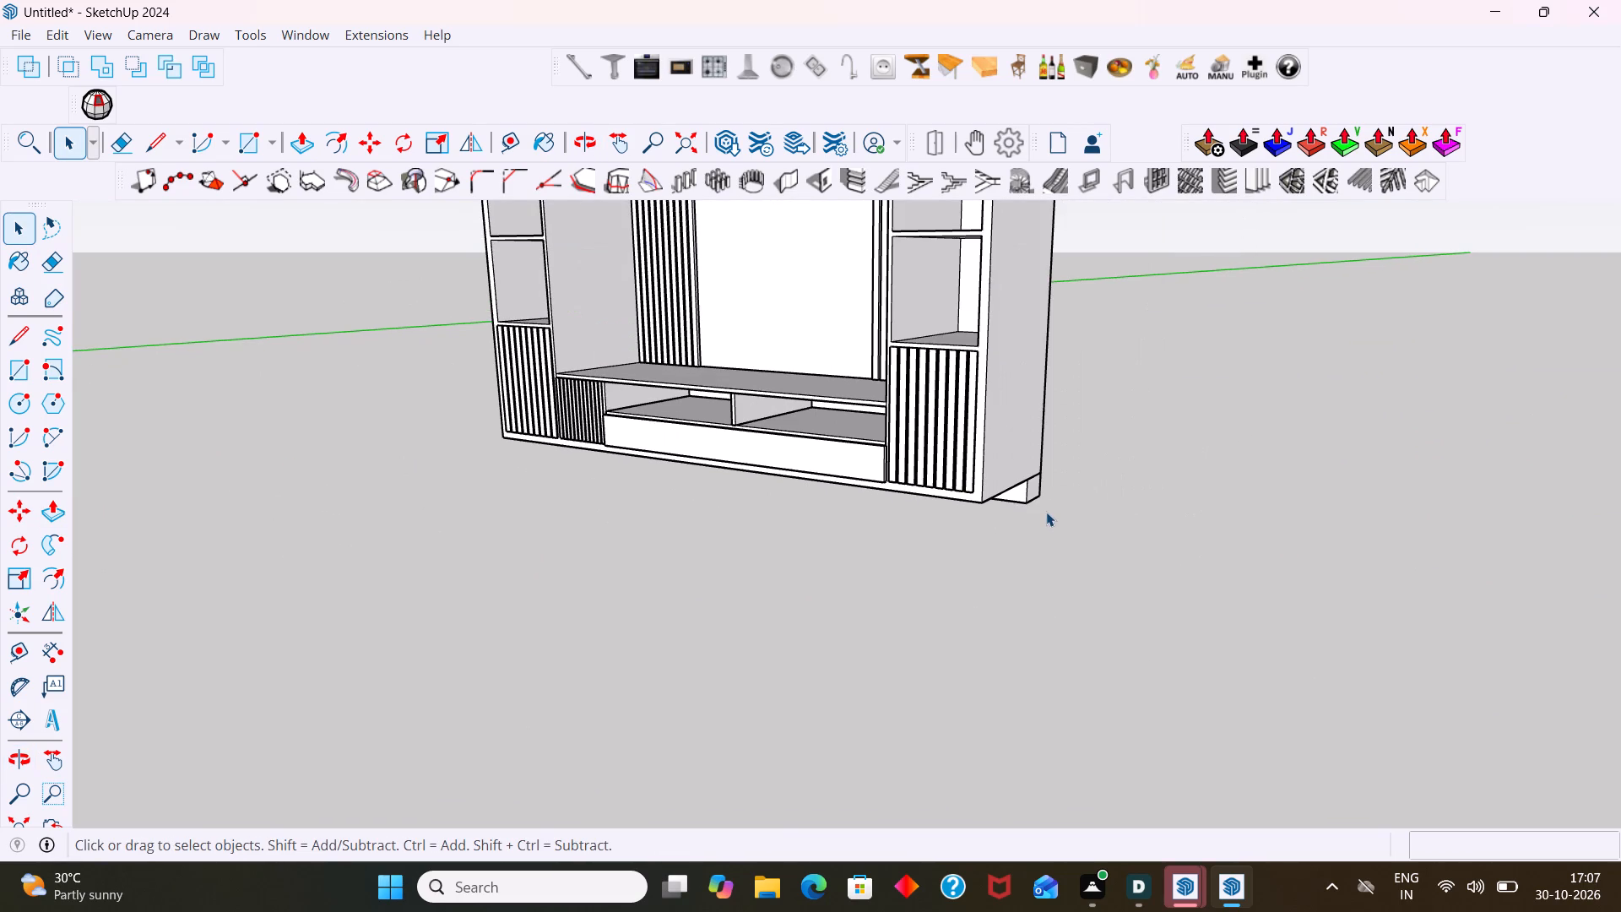
scroll(1045, 512, down, 2)
middle_drag(912, 576, 1168, 658)
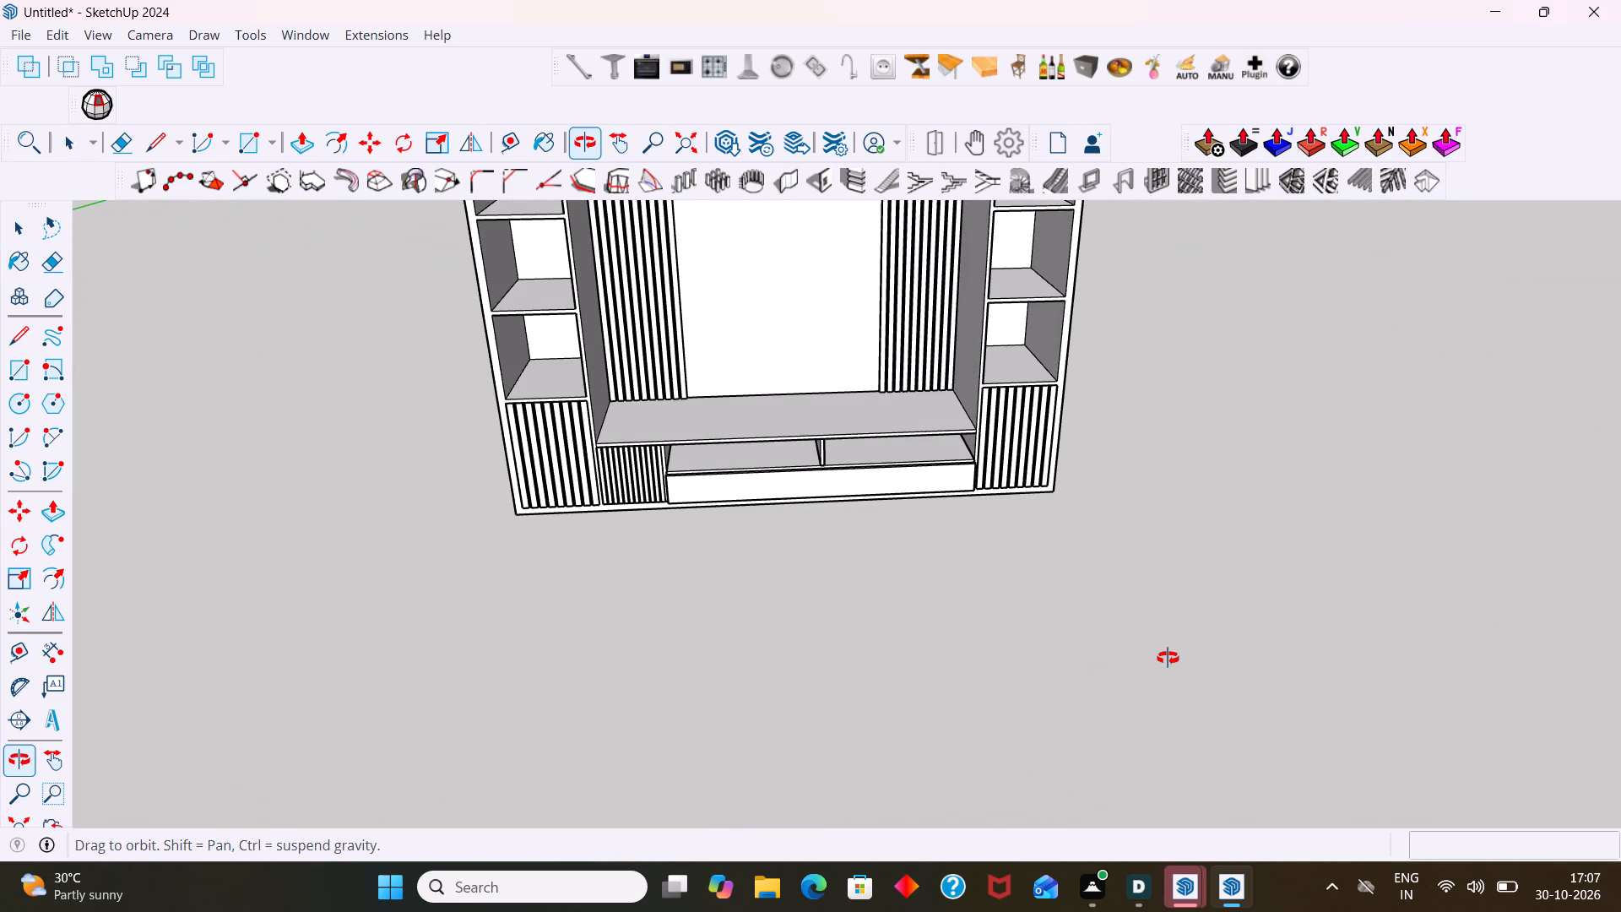
middle_drag(1168, 658, 1168, 657)
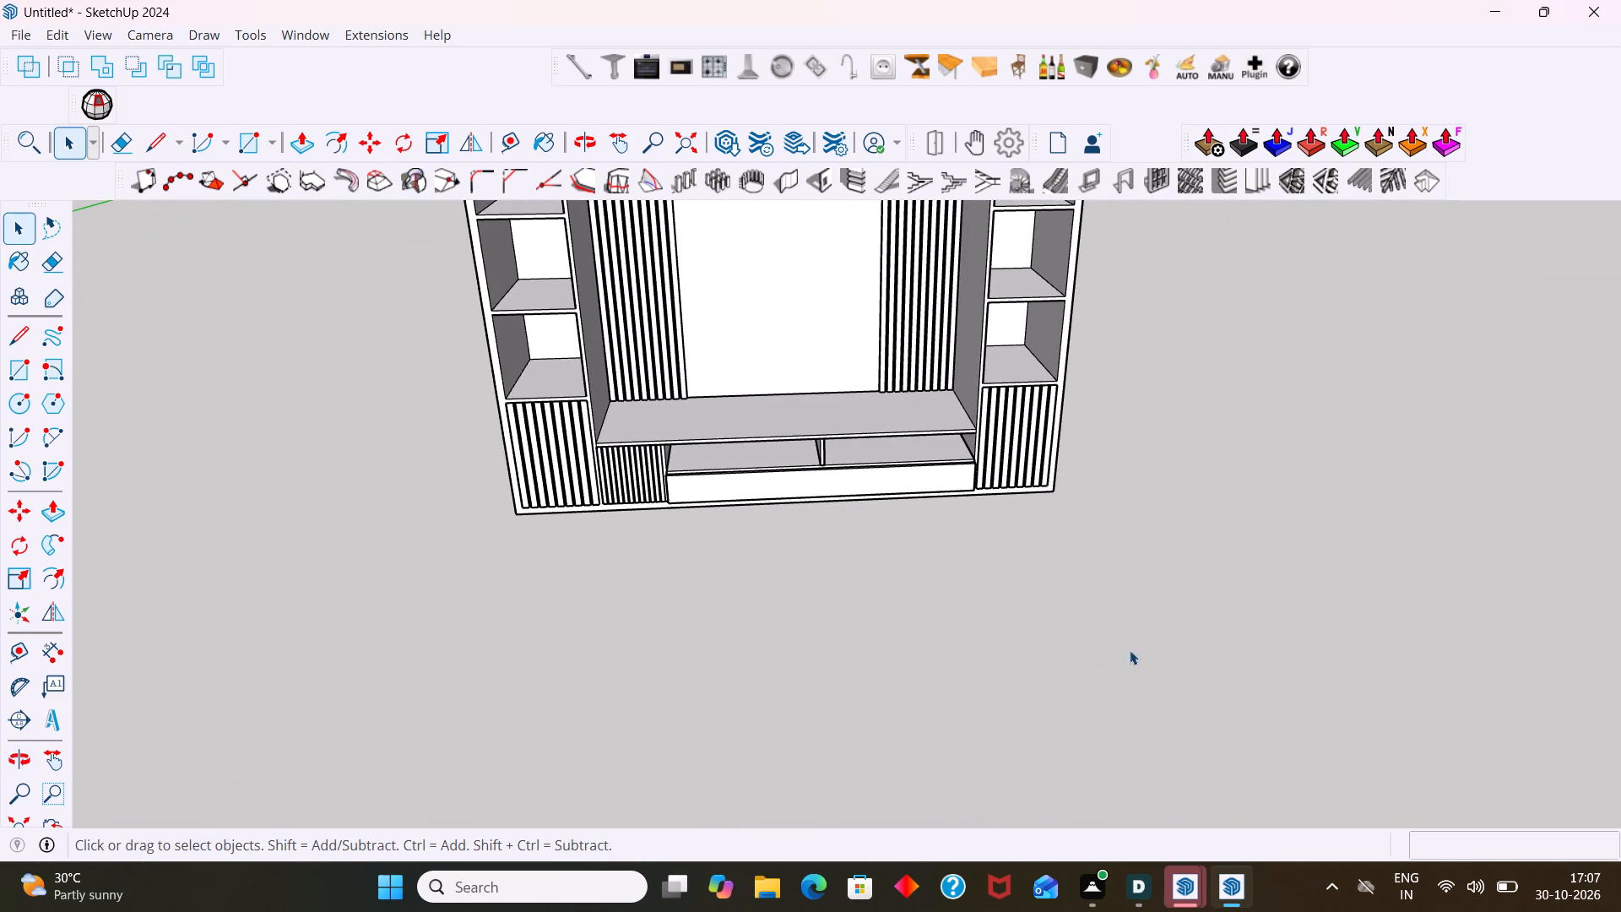
scroll(1036, 641, up, 1)
shift+middle_drag(1005, 625, 981, 708)
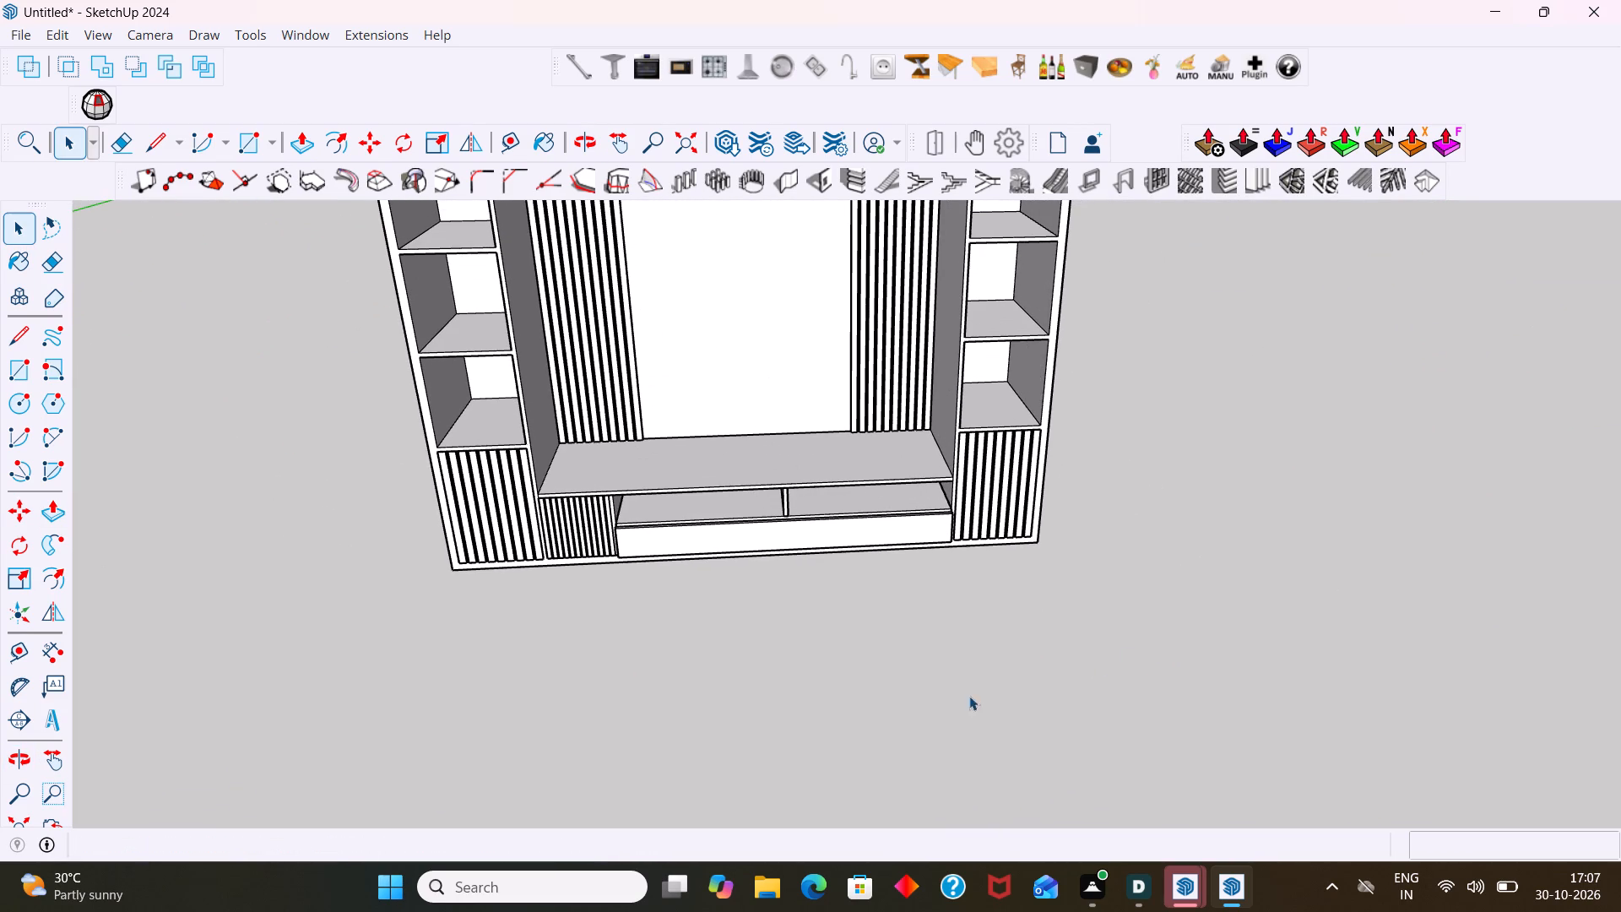
scroll(764, 605, up, 3)
scroll(602, 578, up, 2)
scroll(582, 572, down, 5)
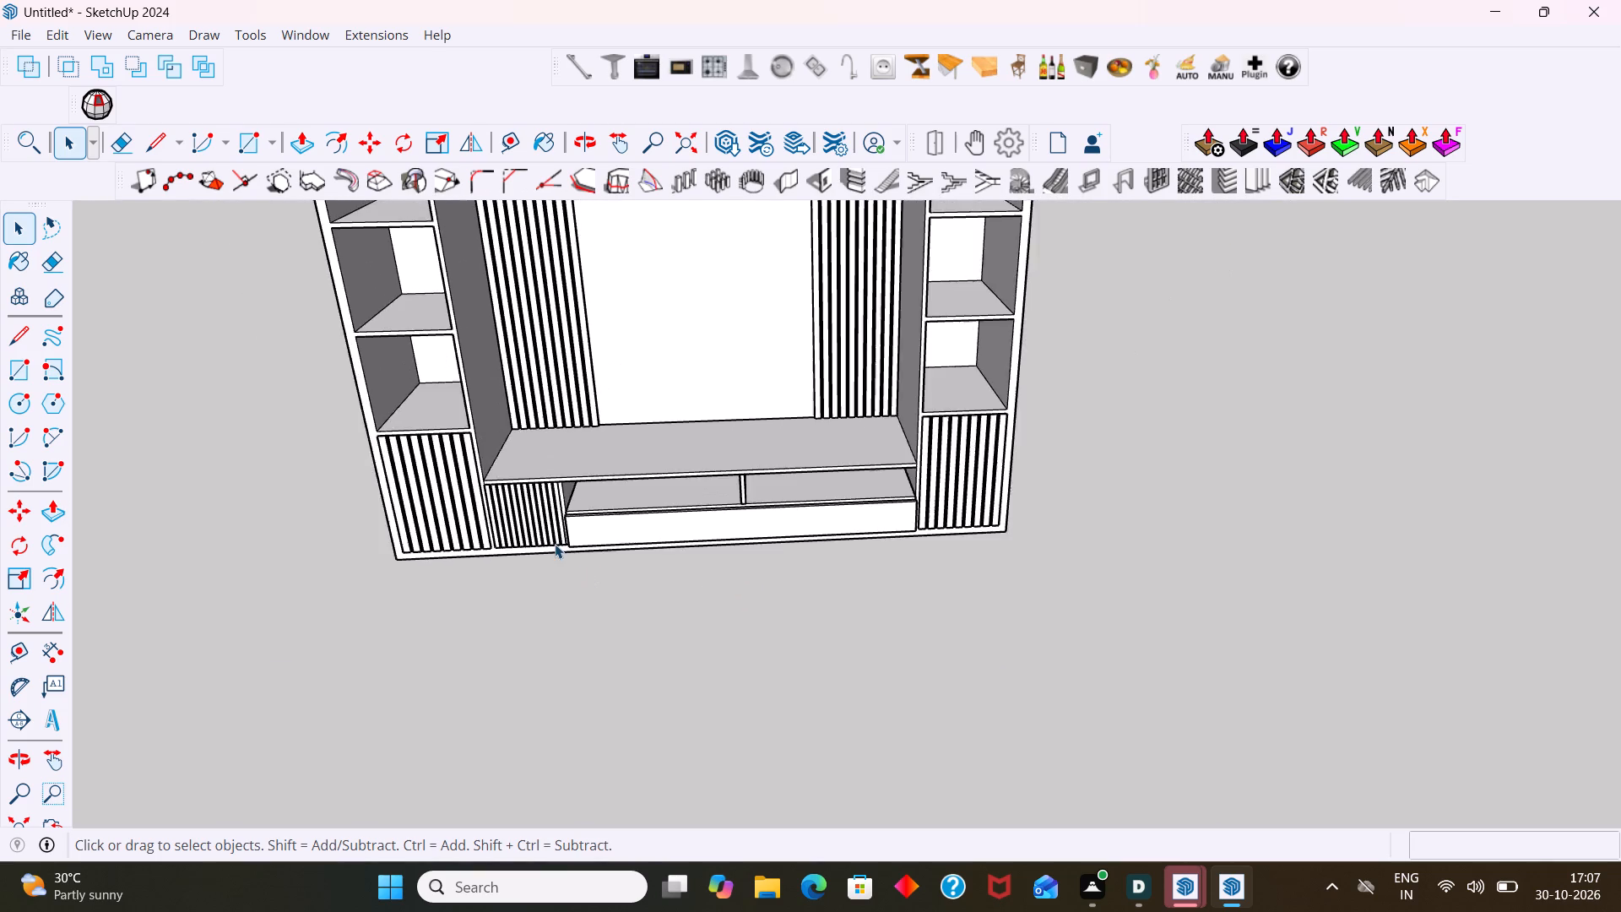
scroll(555, 544, down, 6)
shift+middle_drag(575, 577, 549, 666)
Paint the outermost slat on the left side of the central back panel with Wood Bamboo from the Wood collection.
scroll(456, 370, up, 4)
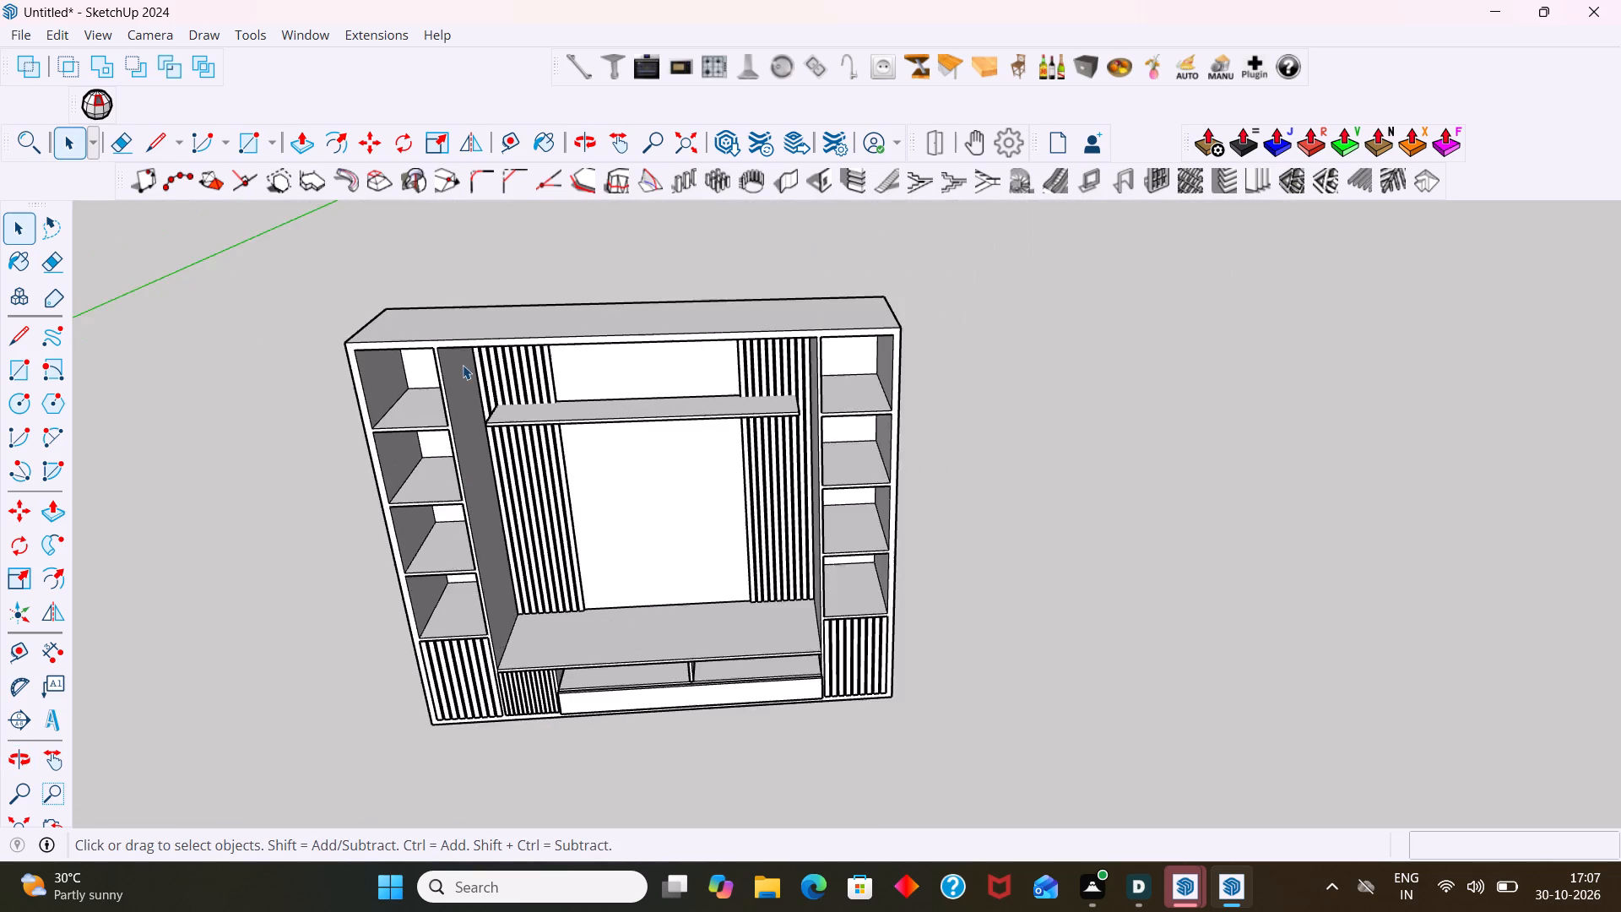
scroll(463, 365, up, 9)
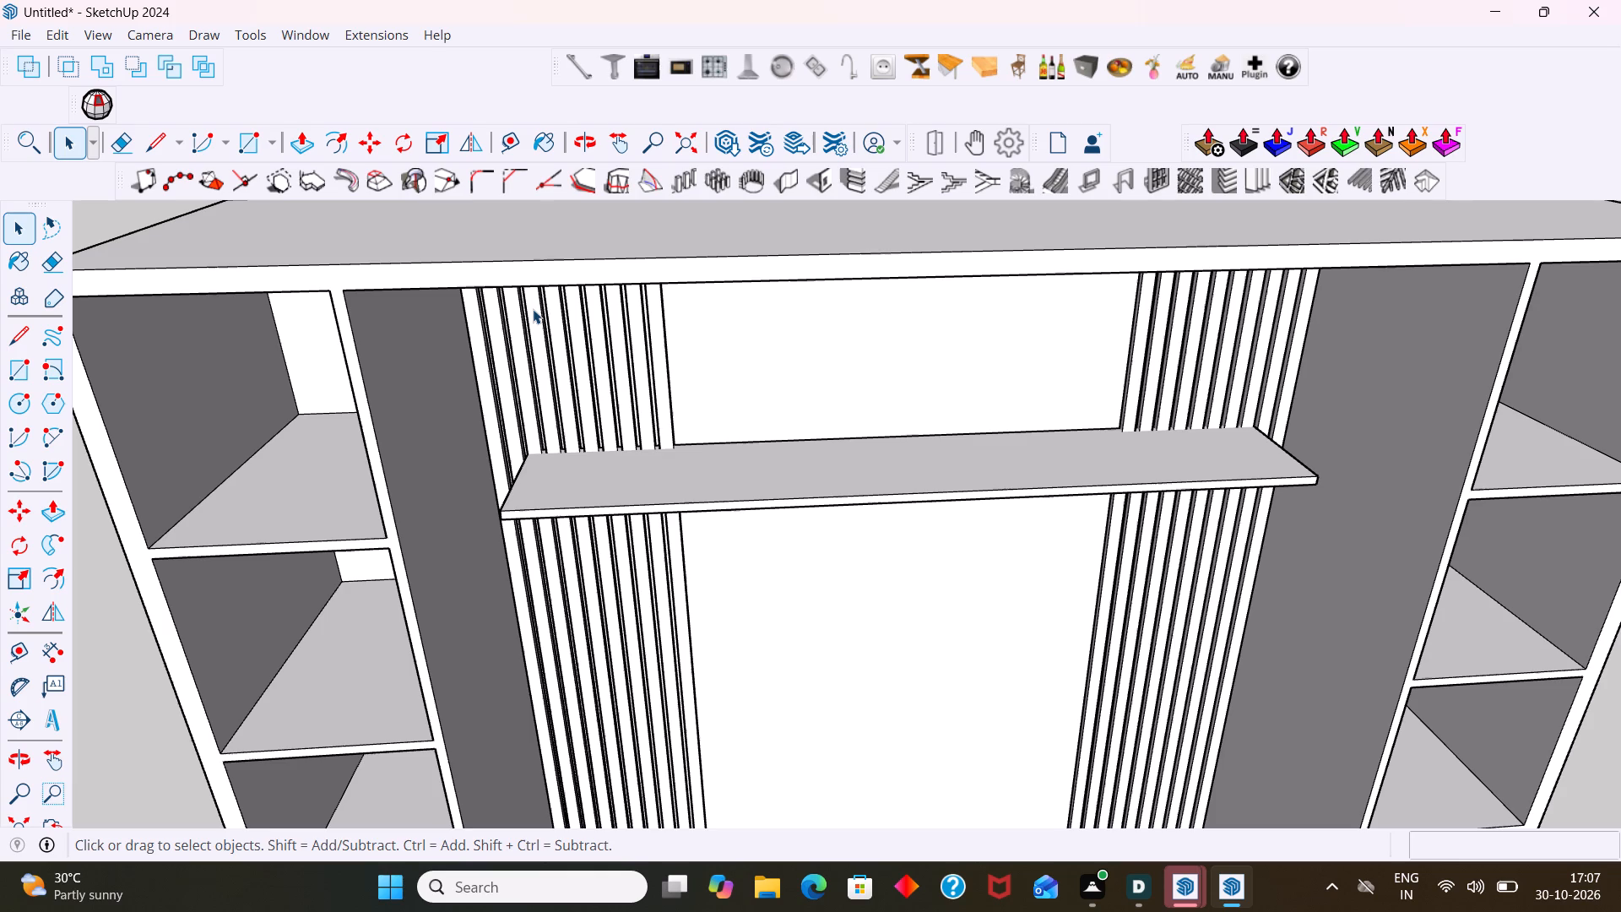
key(b)
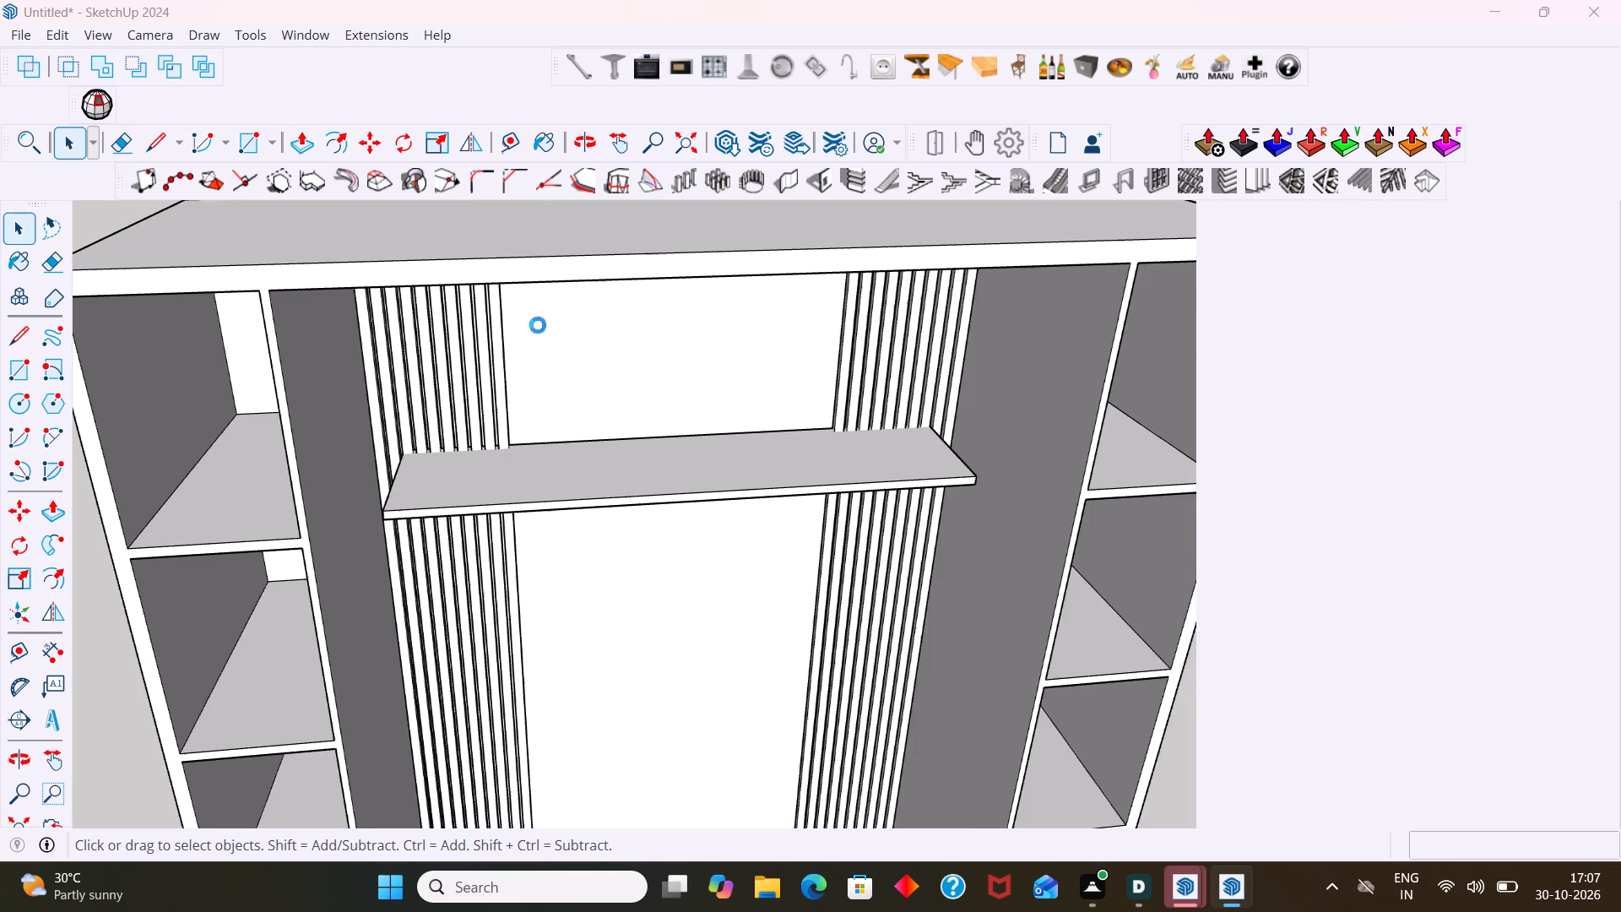
scroll(1527, 615, down, 1)
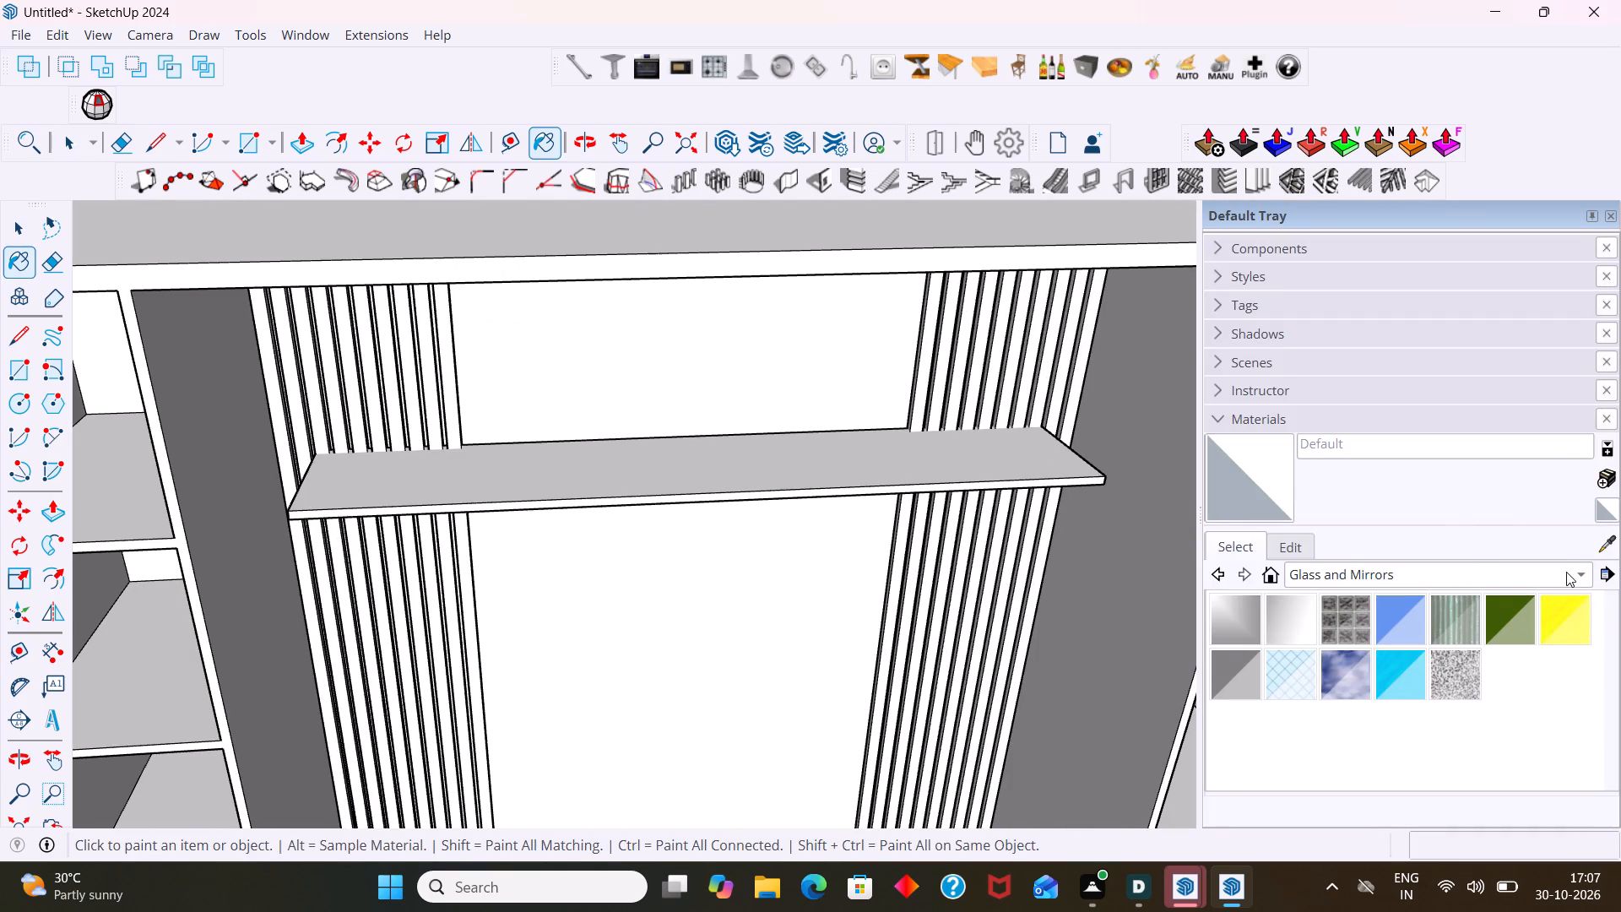
click(1580, 576)
click(1337, 745)
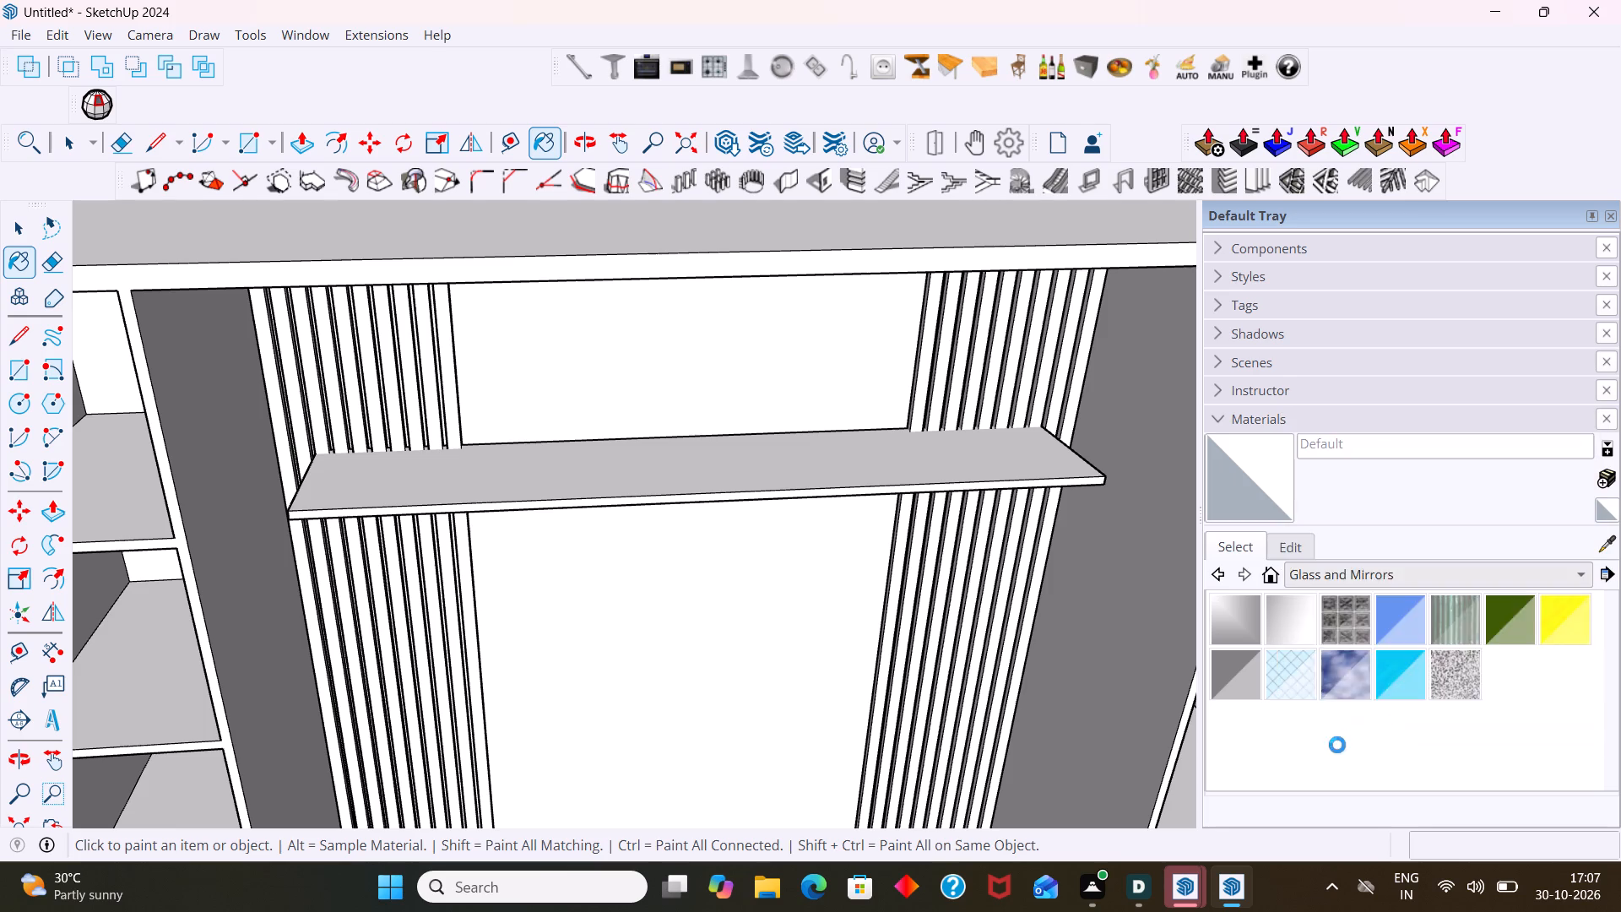
click(1230, 621)
scroll(1193, 652, down, 4)
middle_drag(1170, 663, 1067, 447)
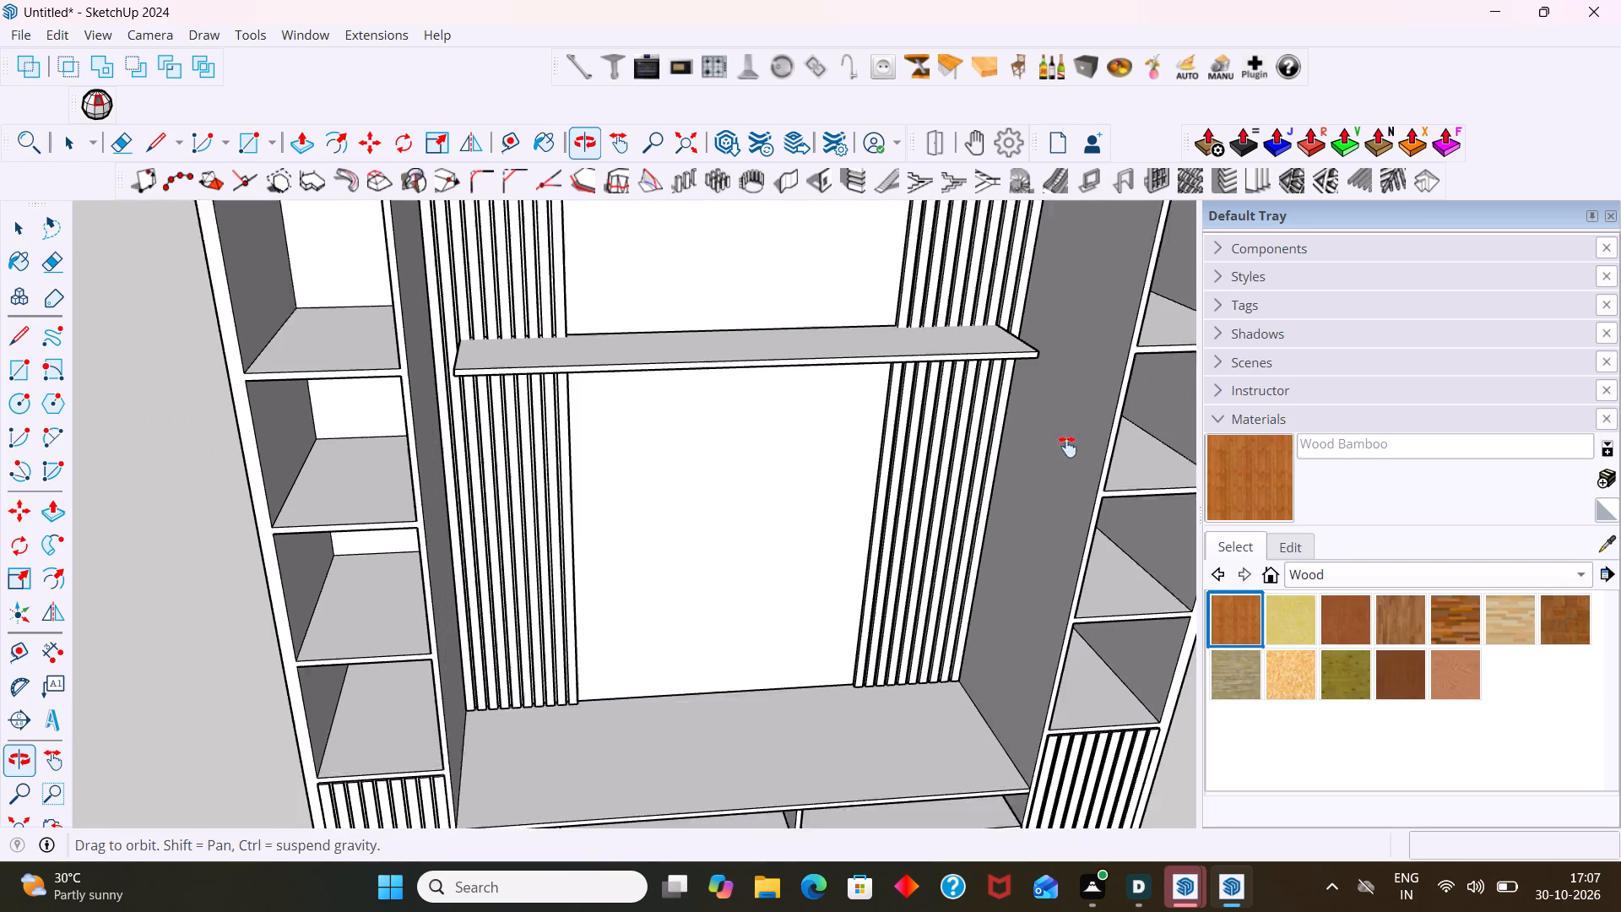
middle_drag(1067, 447, 1065, 442)
scroll(430, 541, up, 6)
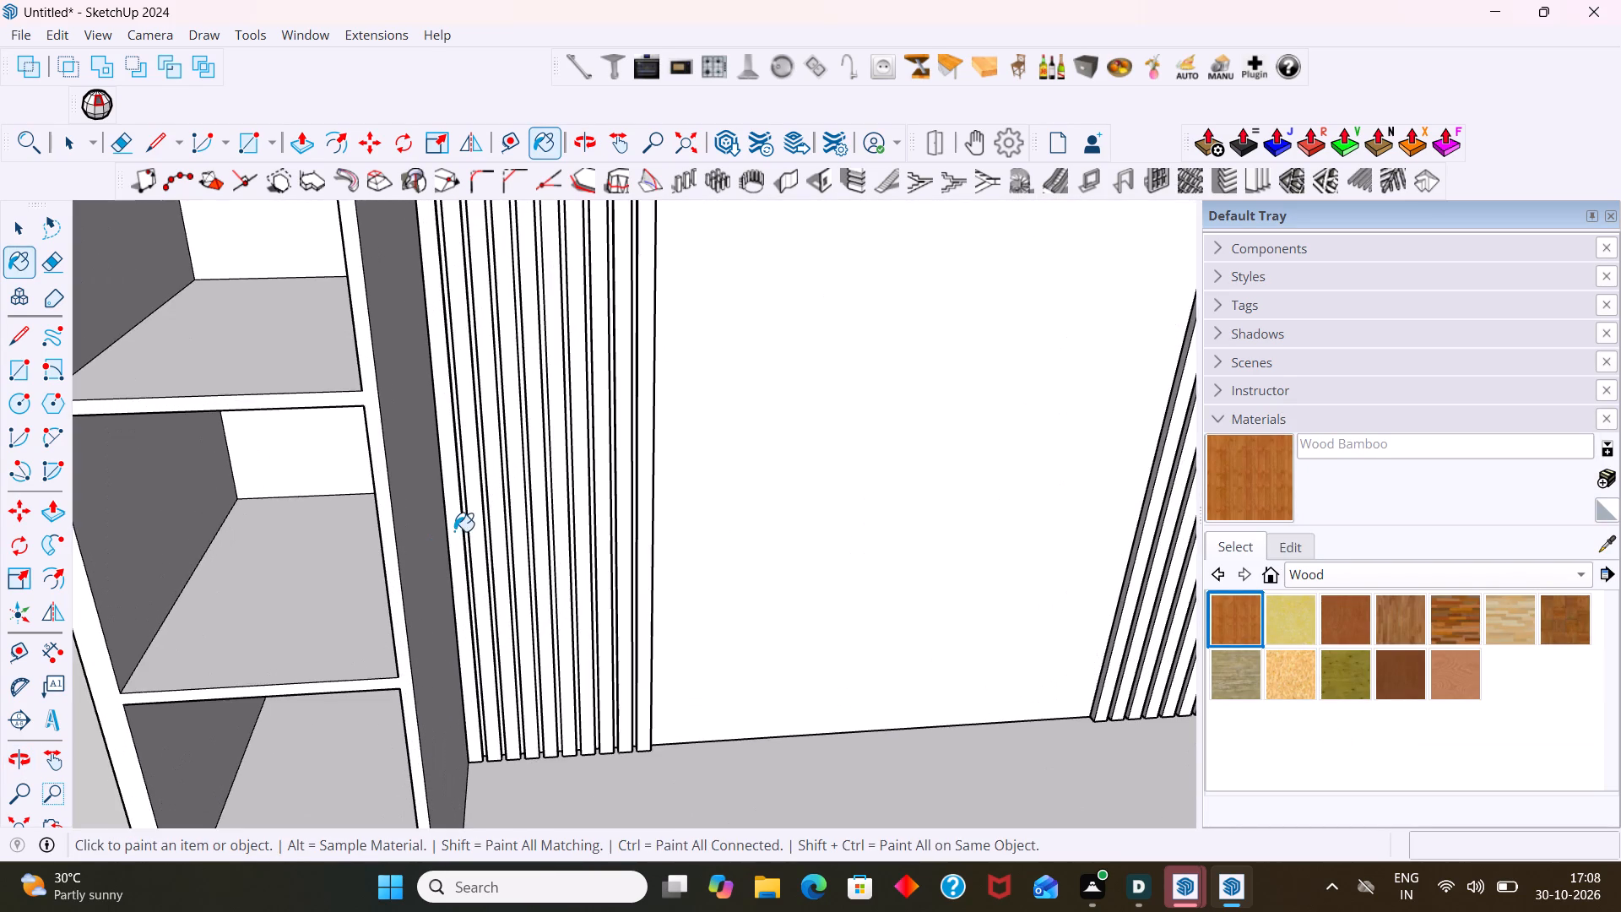
click(454, 529)
key(ctrl+z)
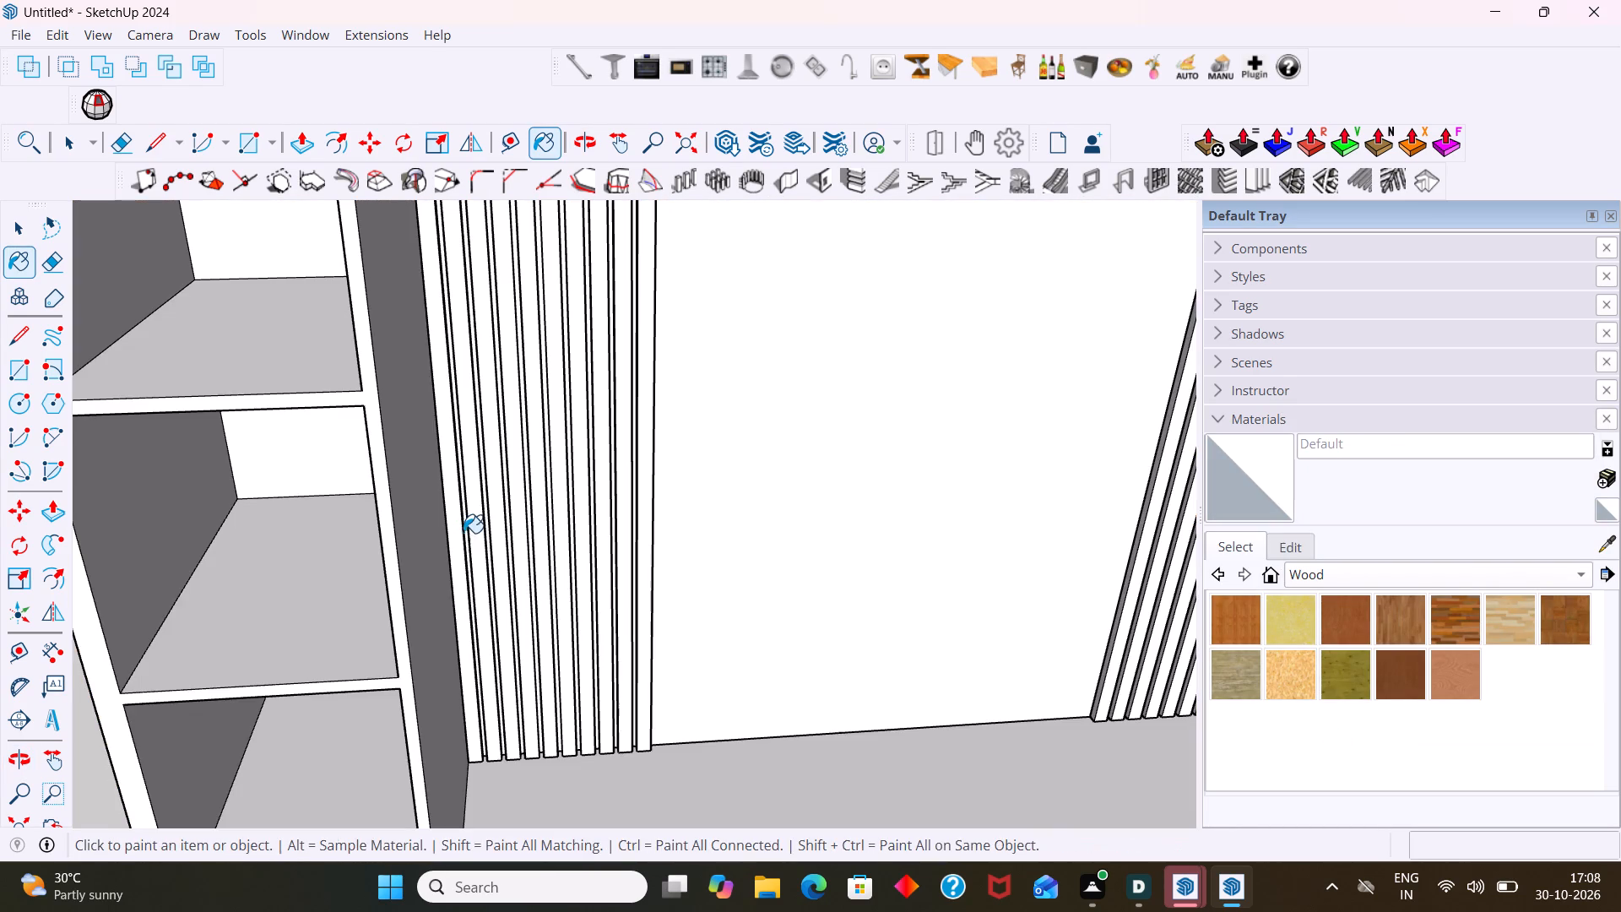
key(space)
triple_click(458, 543)
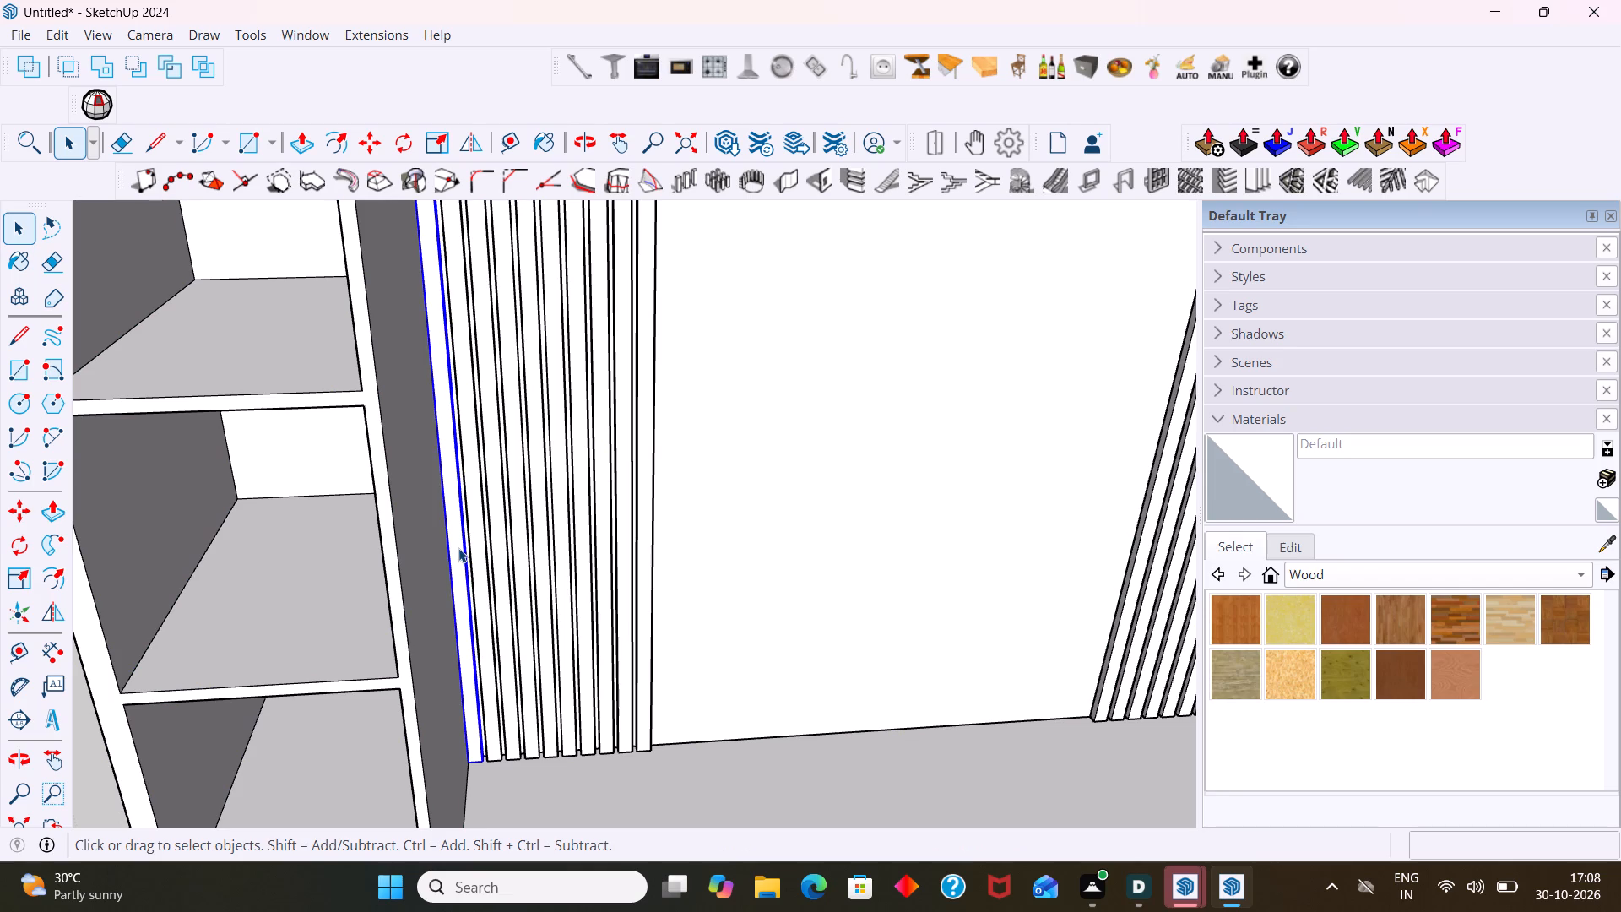
click(1233, 623)
click(474, 747)
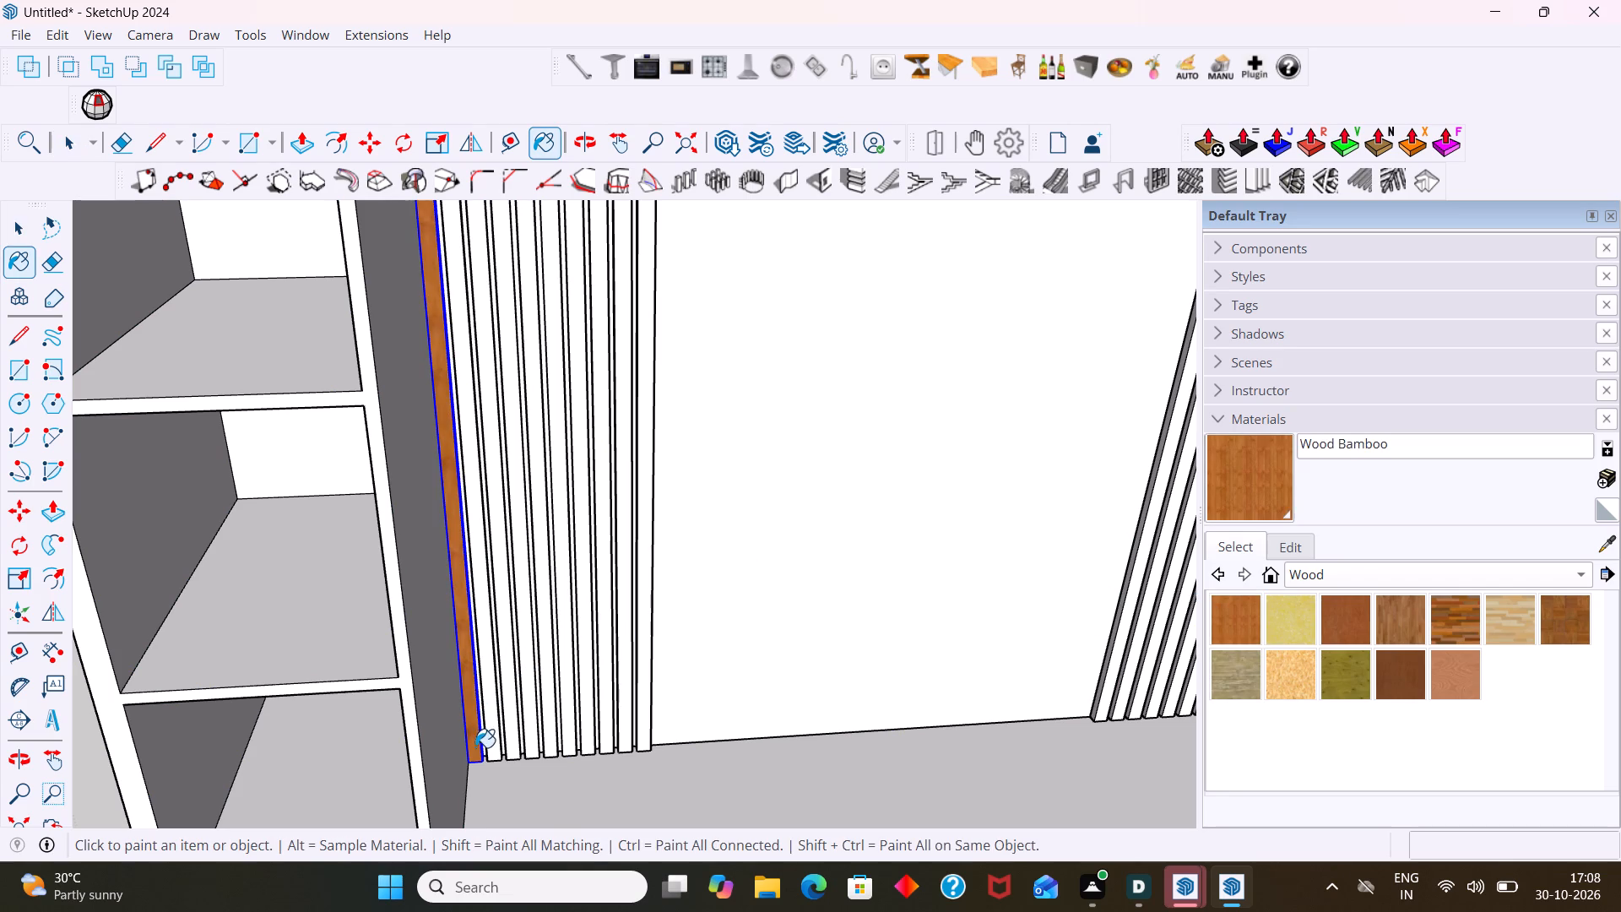
Paint the remaining nine slats on the left side of the central back panel with Wood Bamboo.
click(491, 741)
scroll(534, 726, down, 2)
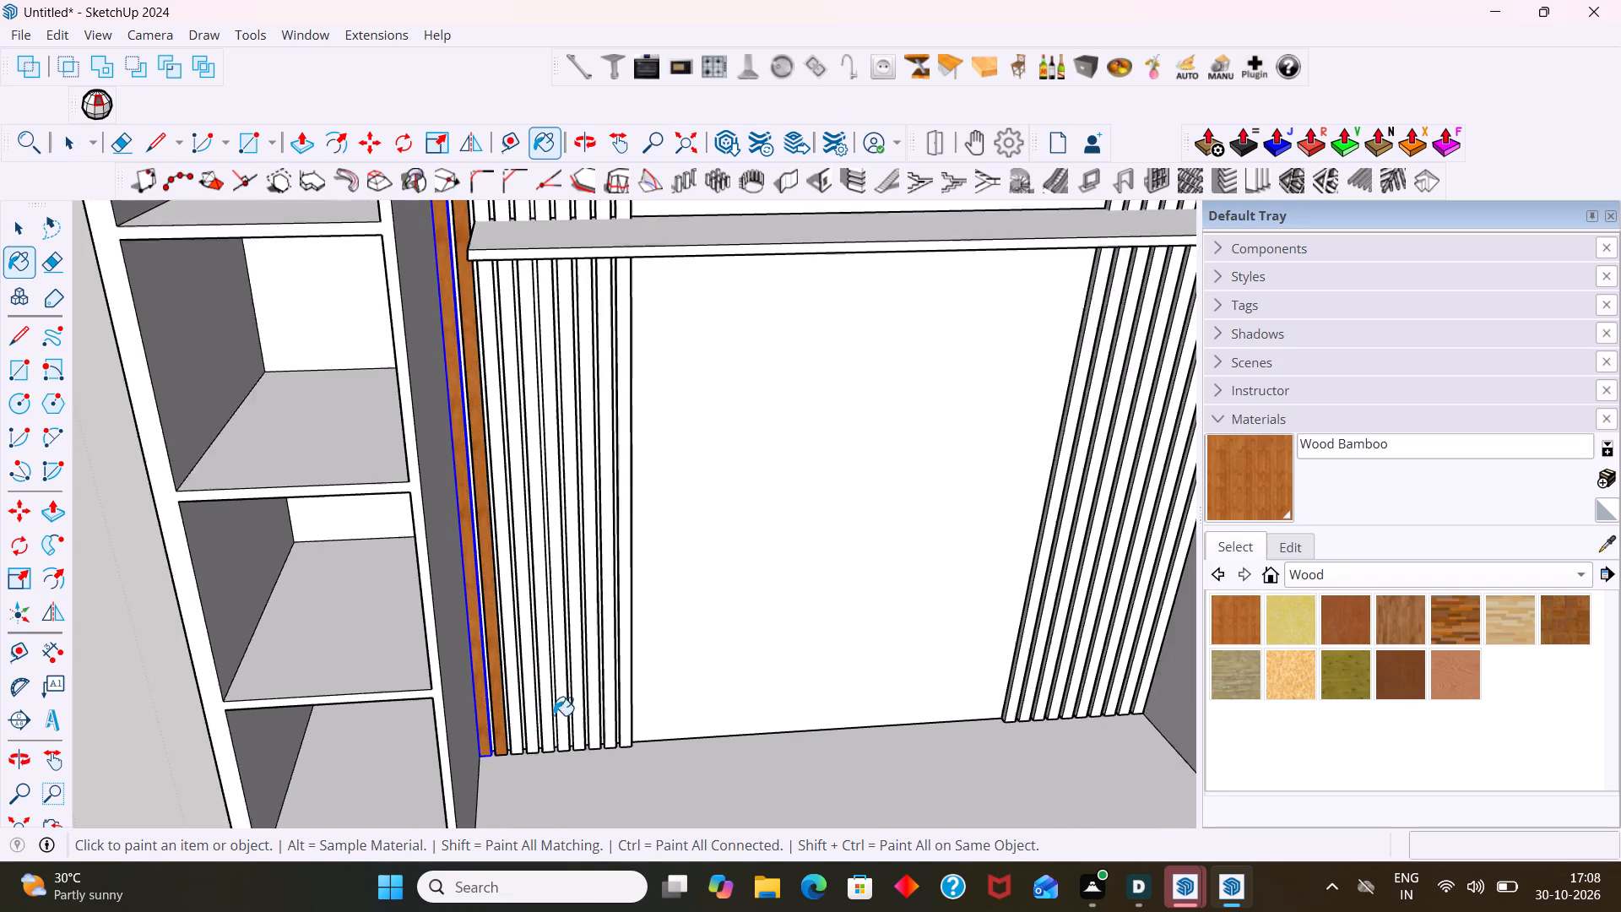
scroll(554, 715, down, 2)
scroll(518, 722, up, 5)
click(524, 716)
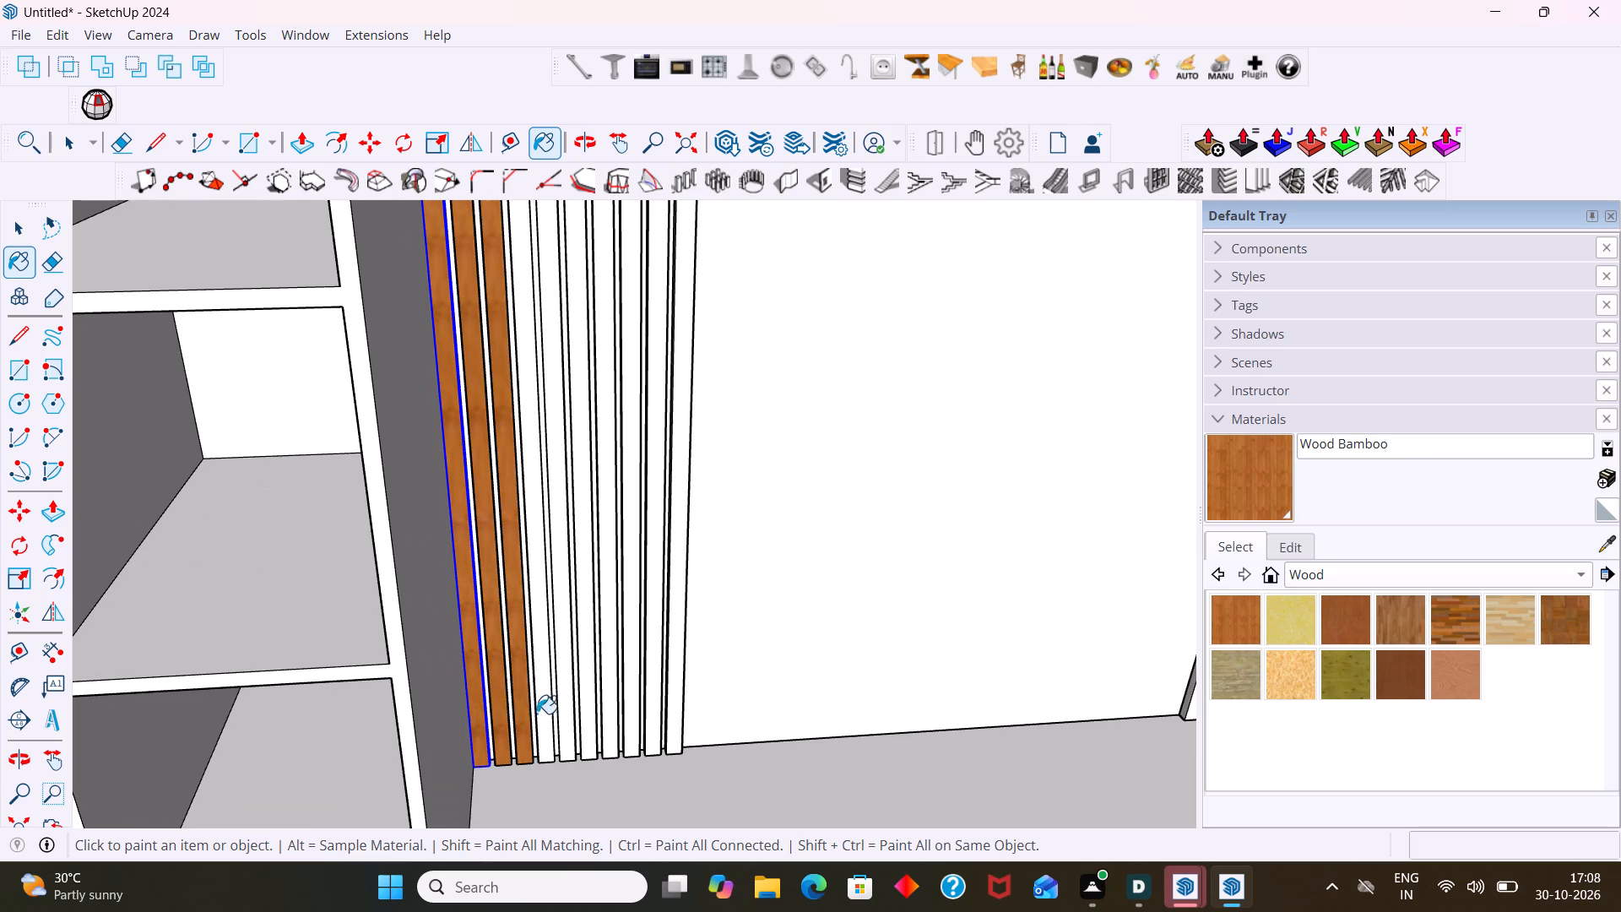
click(546, 710)
click(565, 703)
click(583, 699)
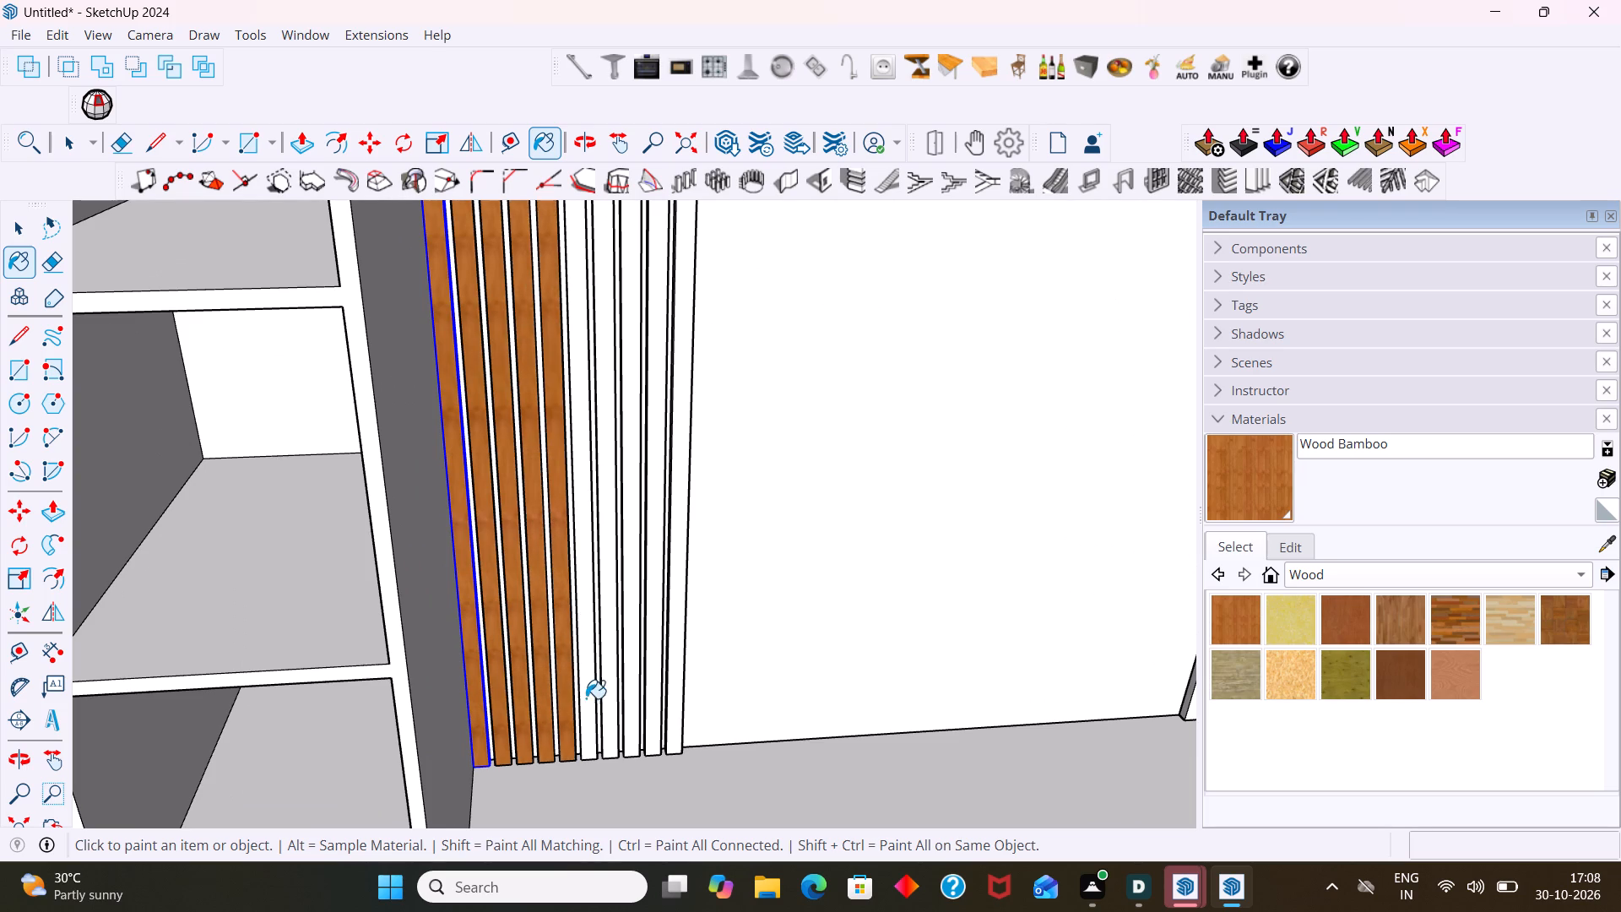
click(604, 690)
click(631, 683)
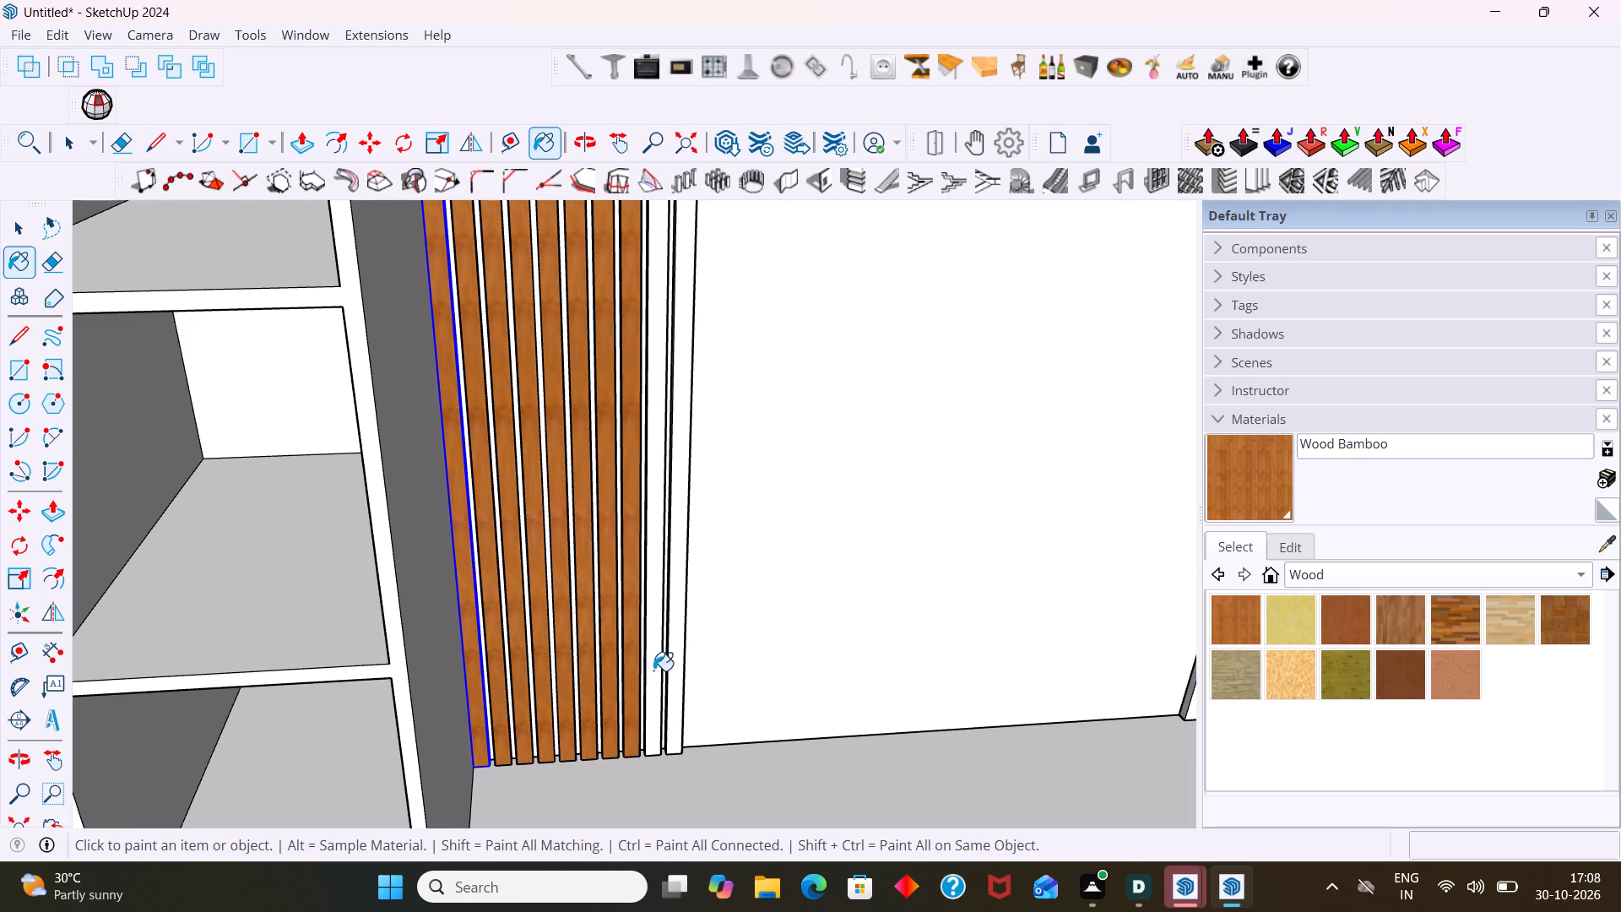
click(653, 670)
click(675, 666)
Paint all ten slats on the right side of the central back panel with Wood Bamboo.
scroll(676, 664, down, 8)
shift+middle_drag(1045, 555, 753, 548)
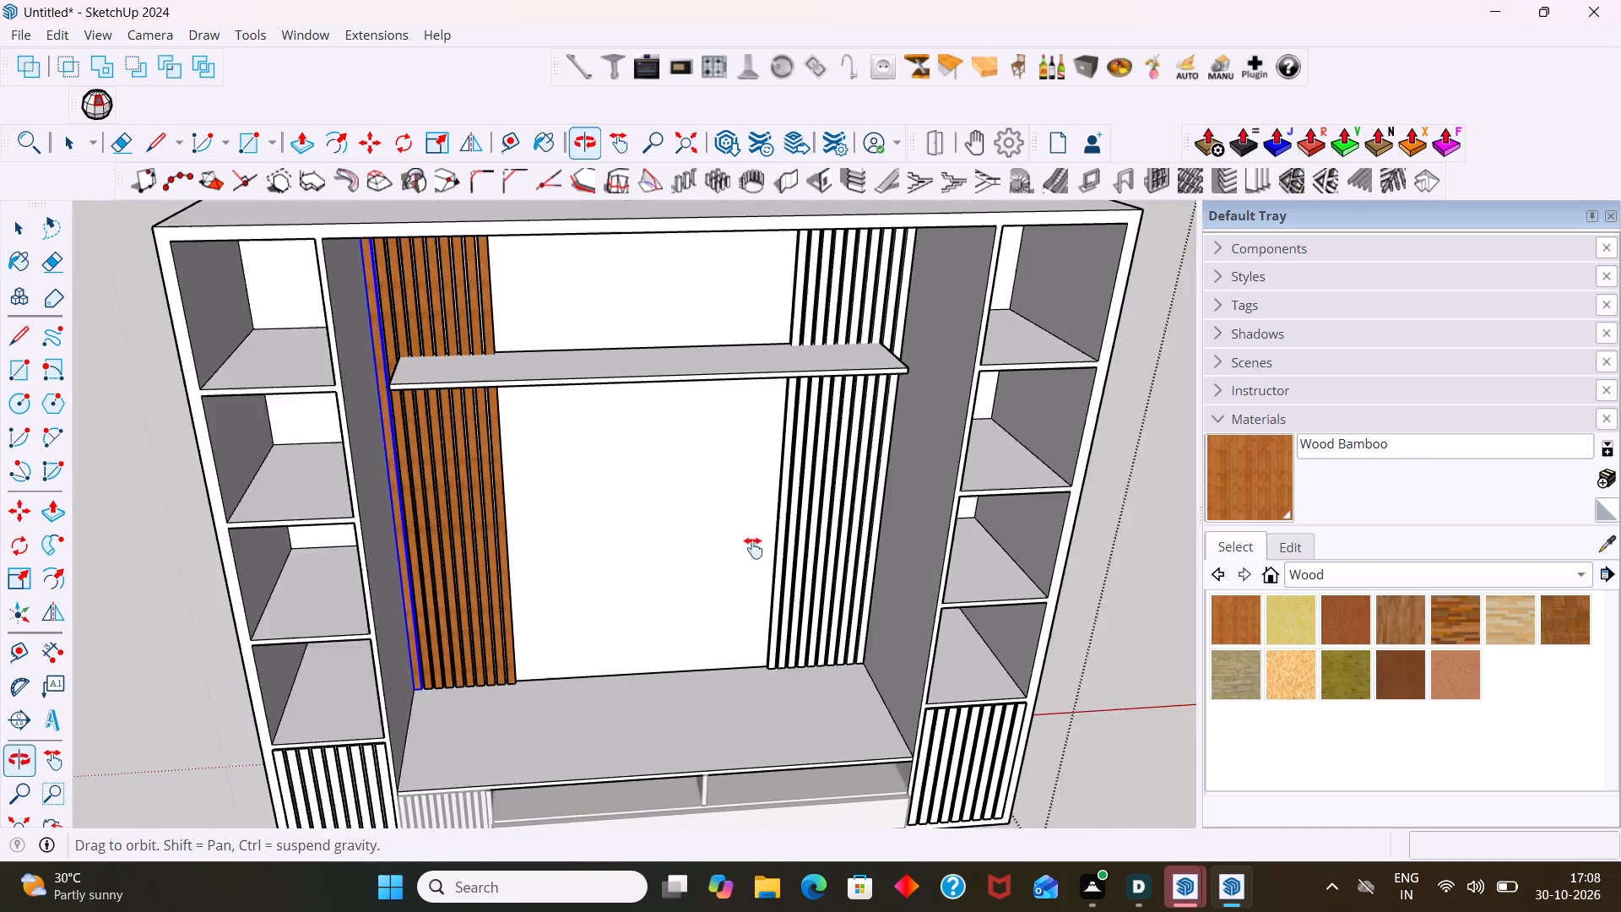
shift+middle_drag(753, 548, 751, 547)
scroll(751, 534, up, 5)
click(745, 534)
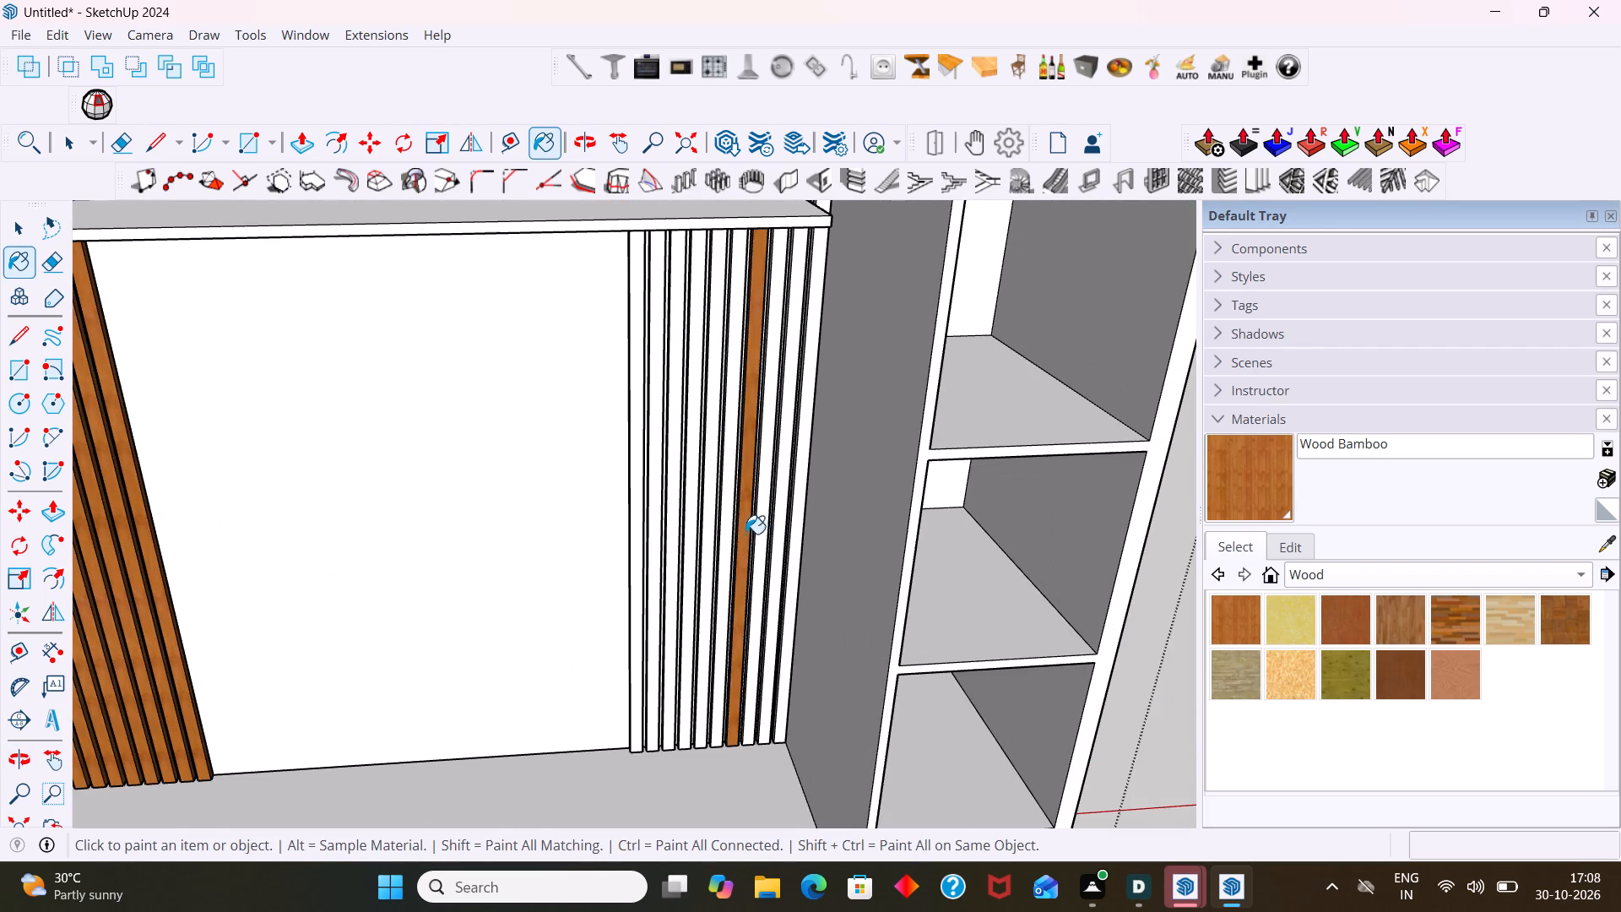
click(766, 529)
click(779, 524)
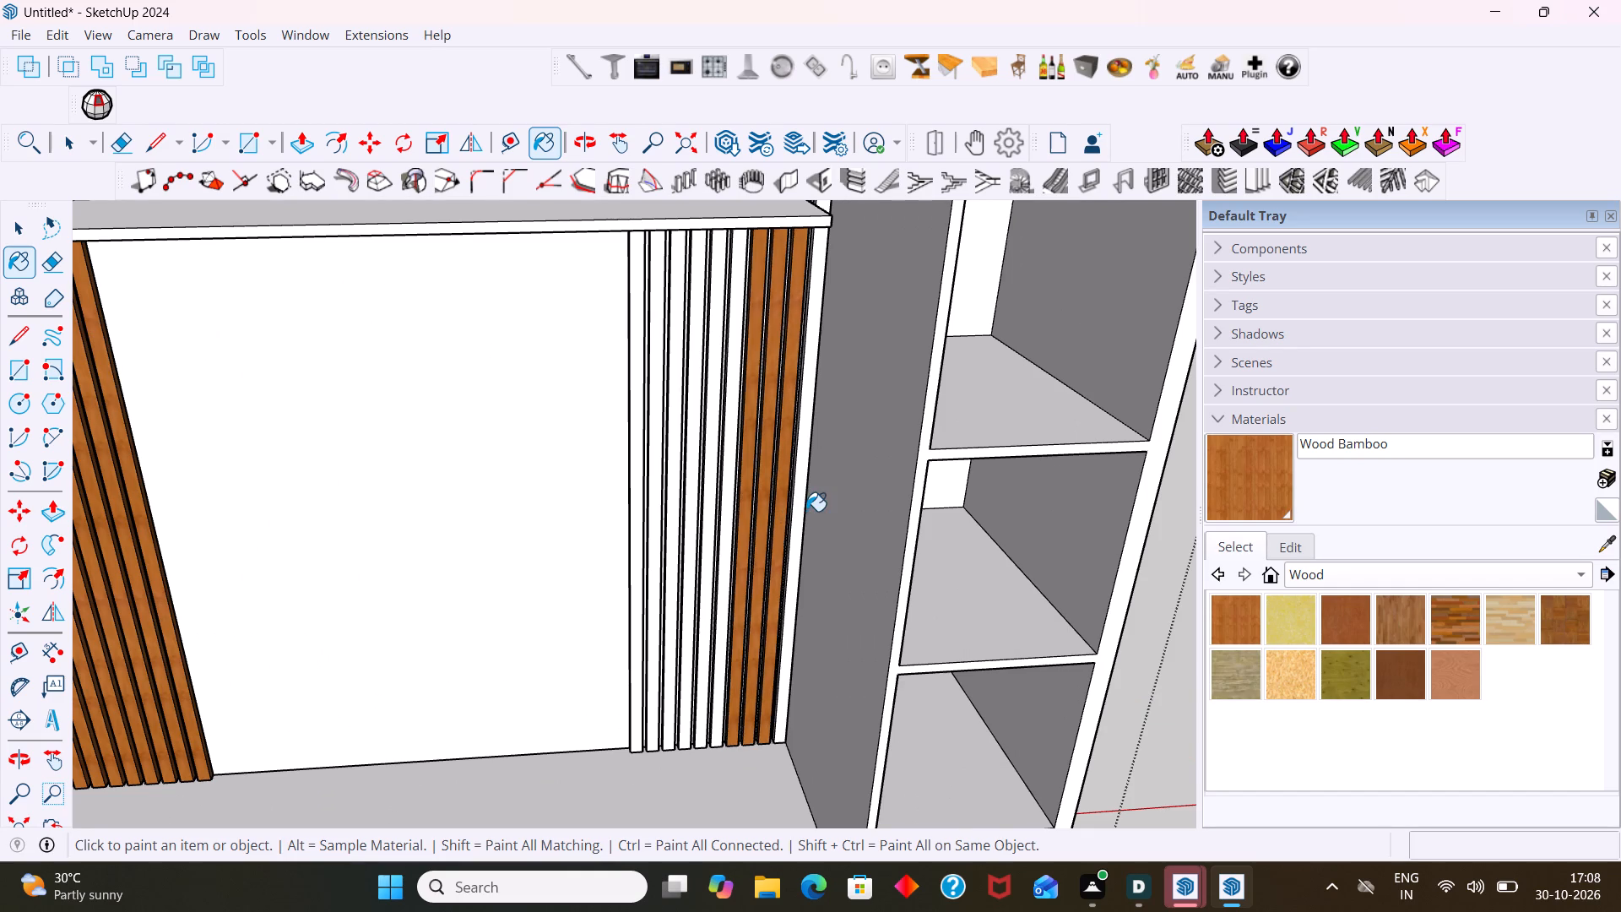
click(802, 512)
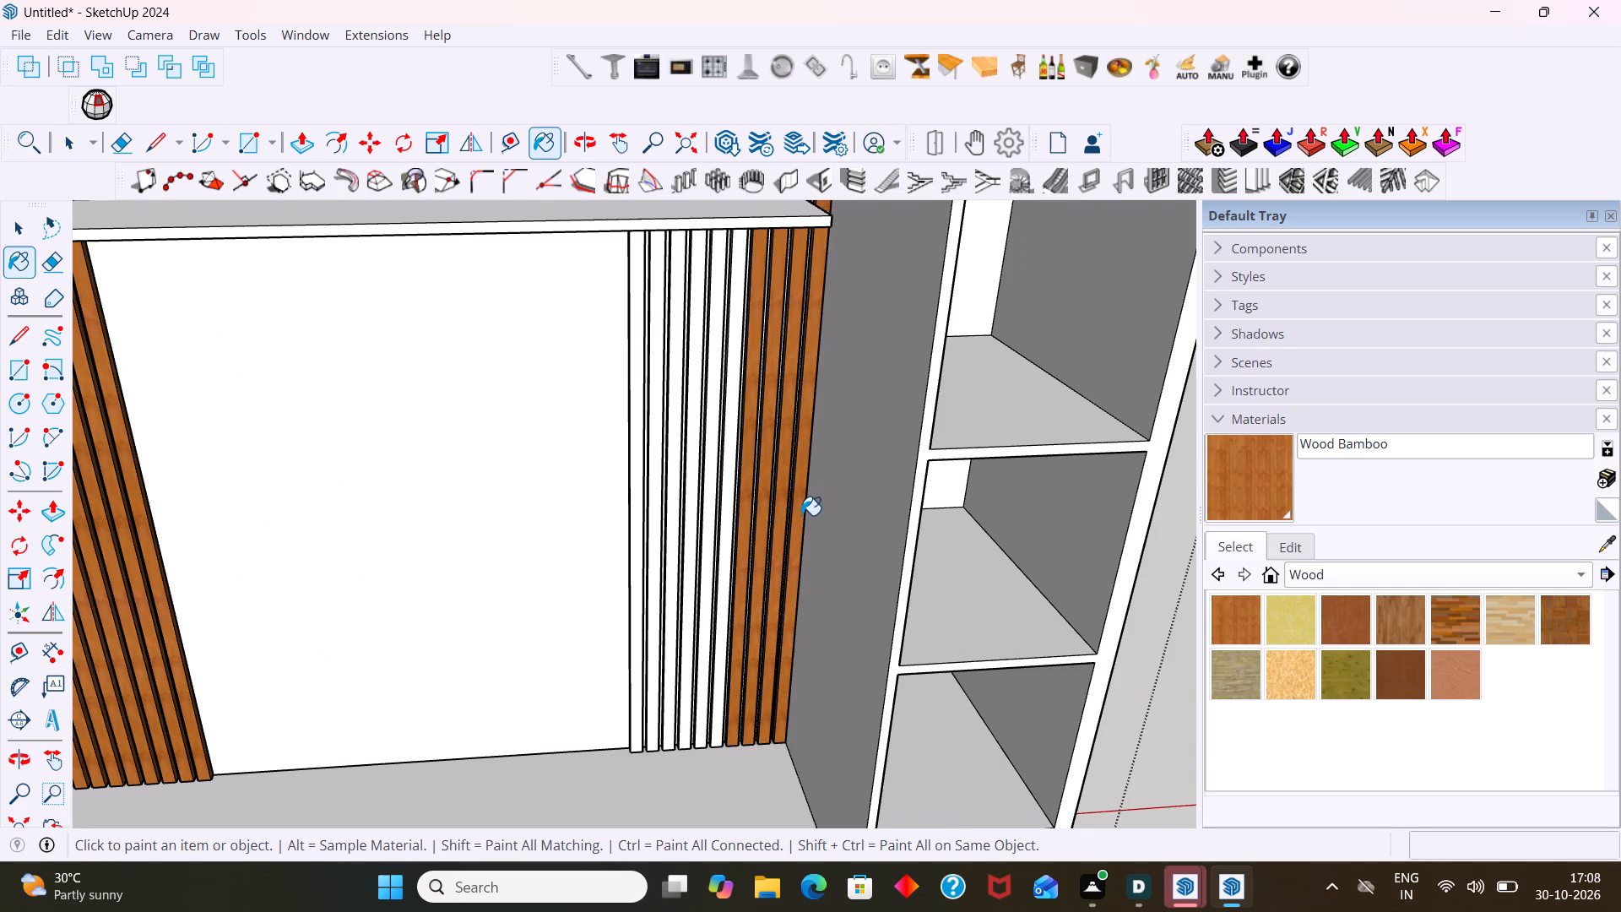
click(655, 575)
click(671, 566)
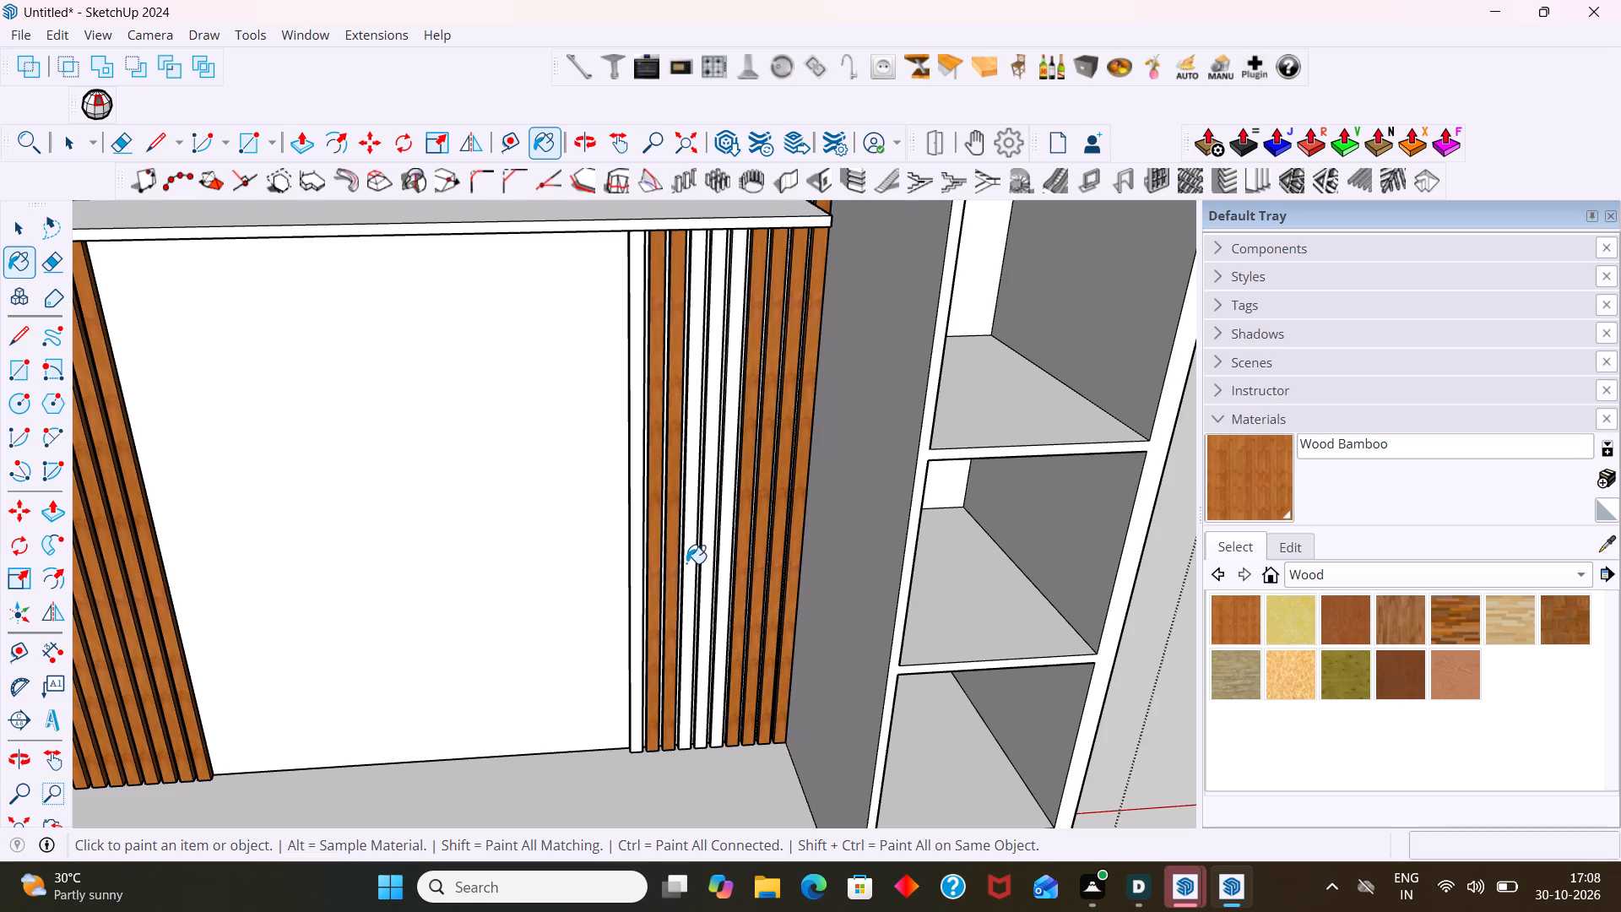
click(686, 563)
click(703, 555)
click(724, 546)
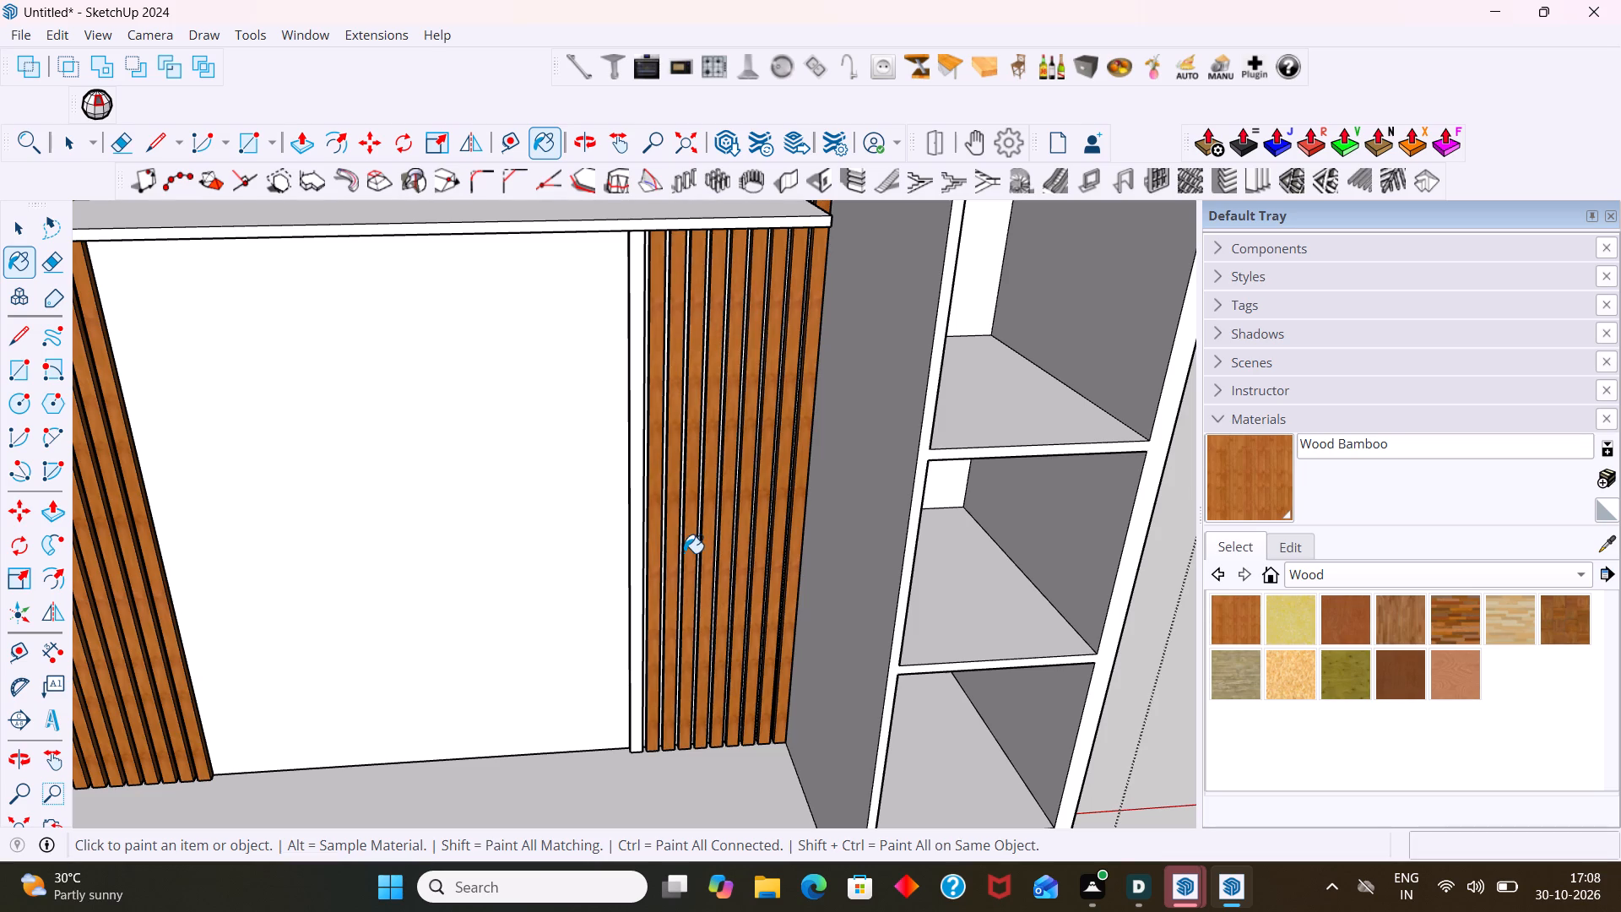
click(640, 564)
Paint the shelf spanning the central back panel with Wood Bamboo and leave the group being edited.
scroll(640, 564, down, 8)
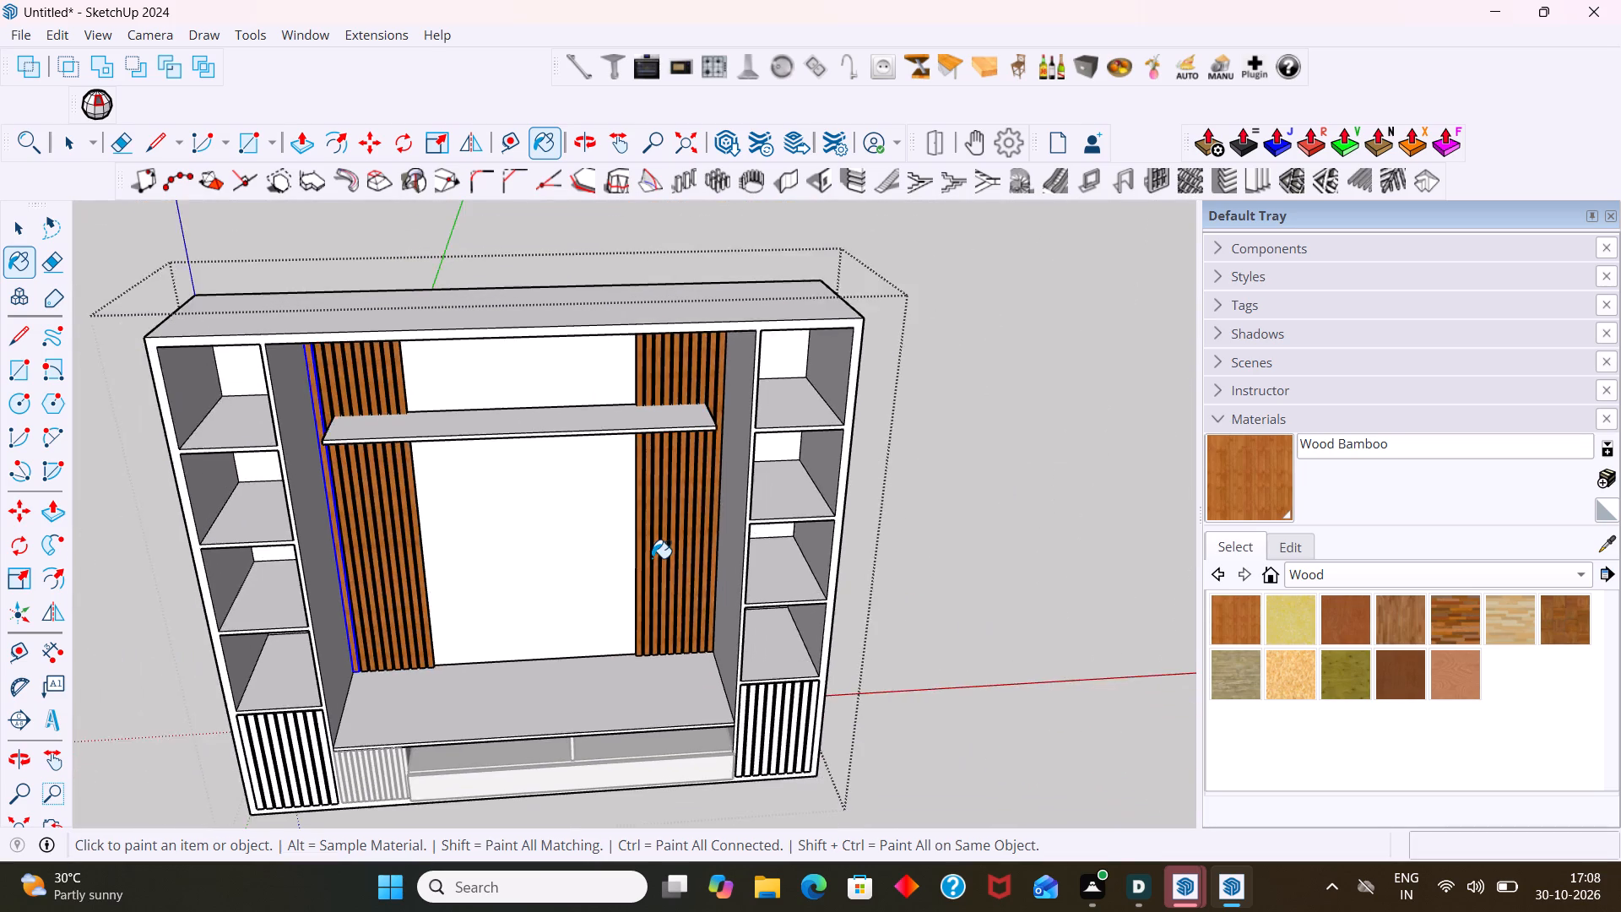
scroll(652, 558, down, 1)
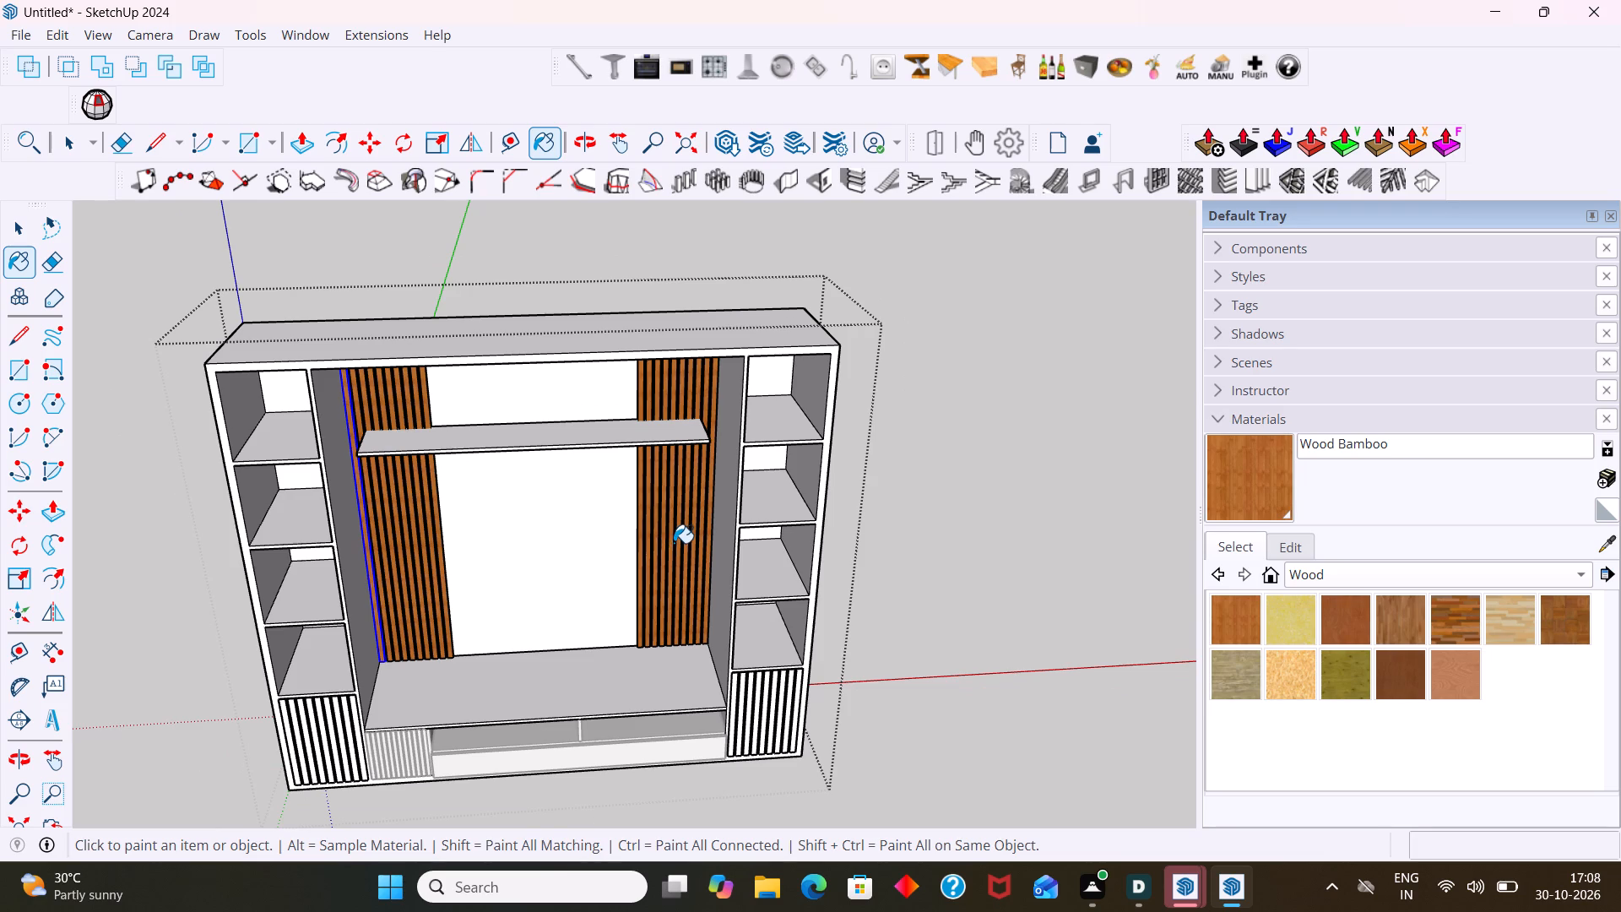
key(space)
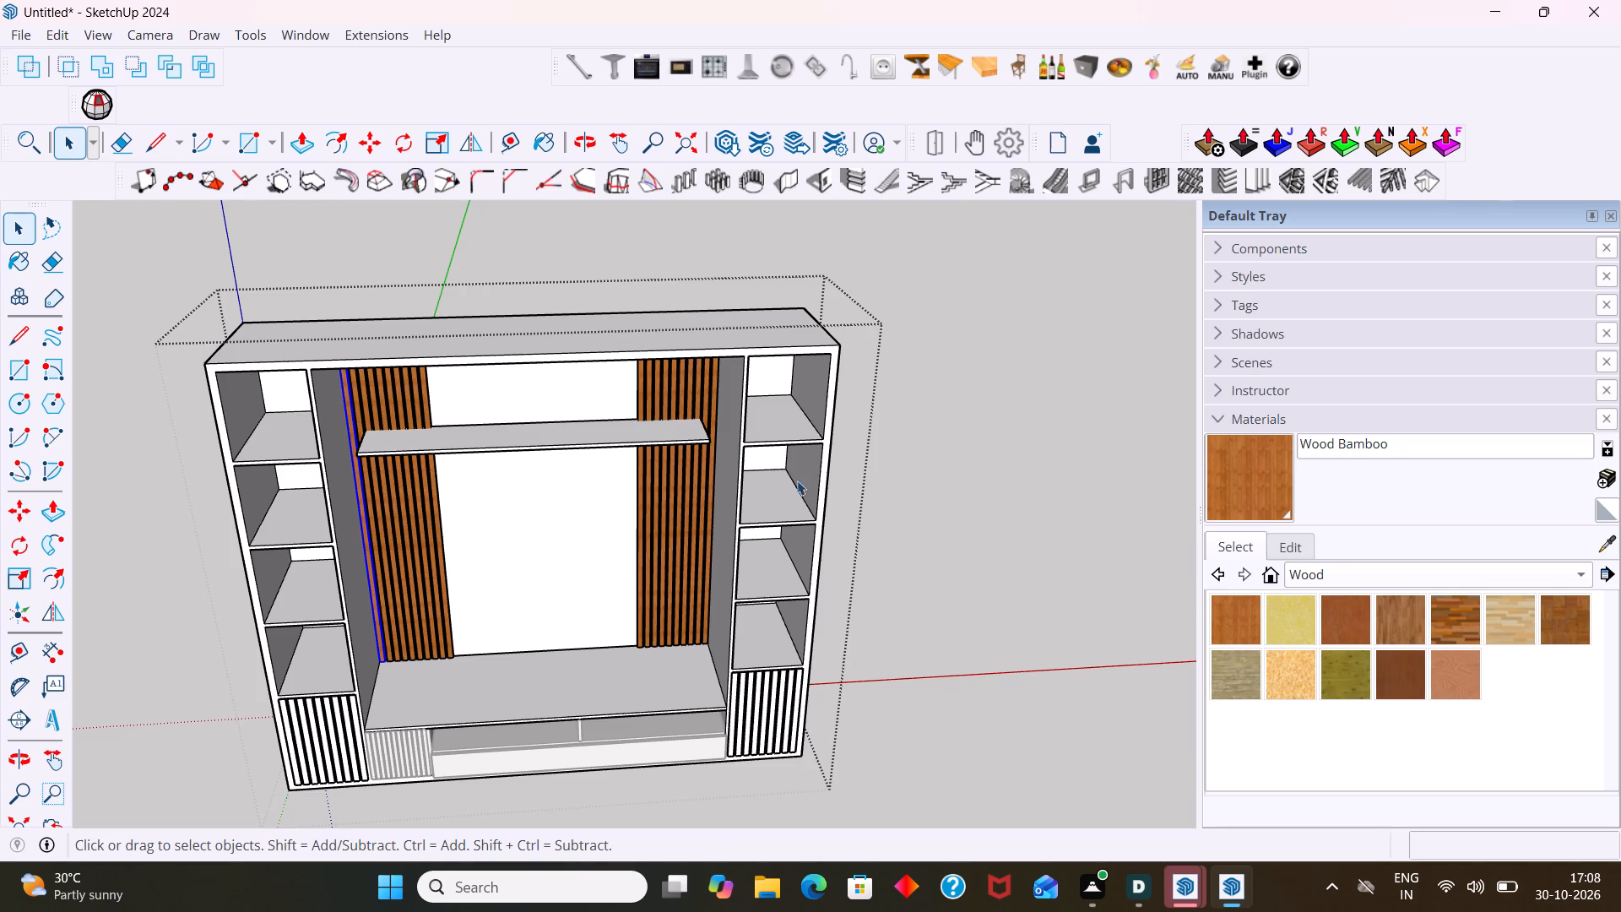
middle_drag(562, 488, 685, 487)
click(1268, 470)
click(501, 445)
scroll(556, 449, down, 3)
middle_drag(558, 453, 635, 395)
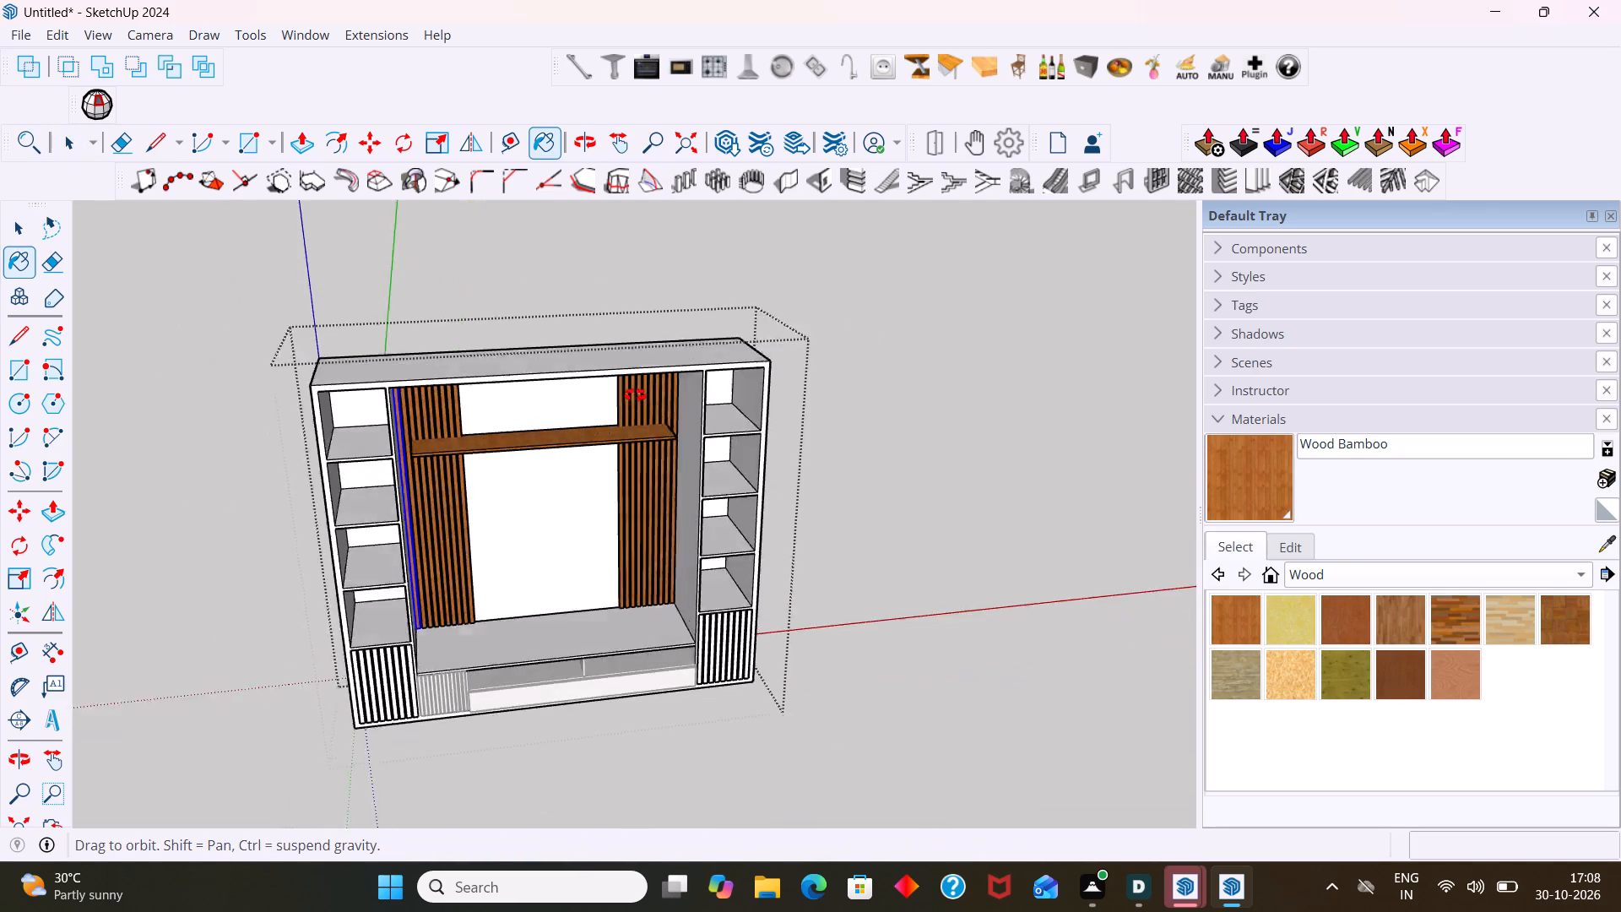
middle_drag(635, 395, 418, 307)
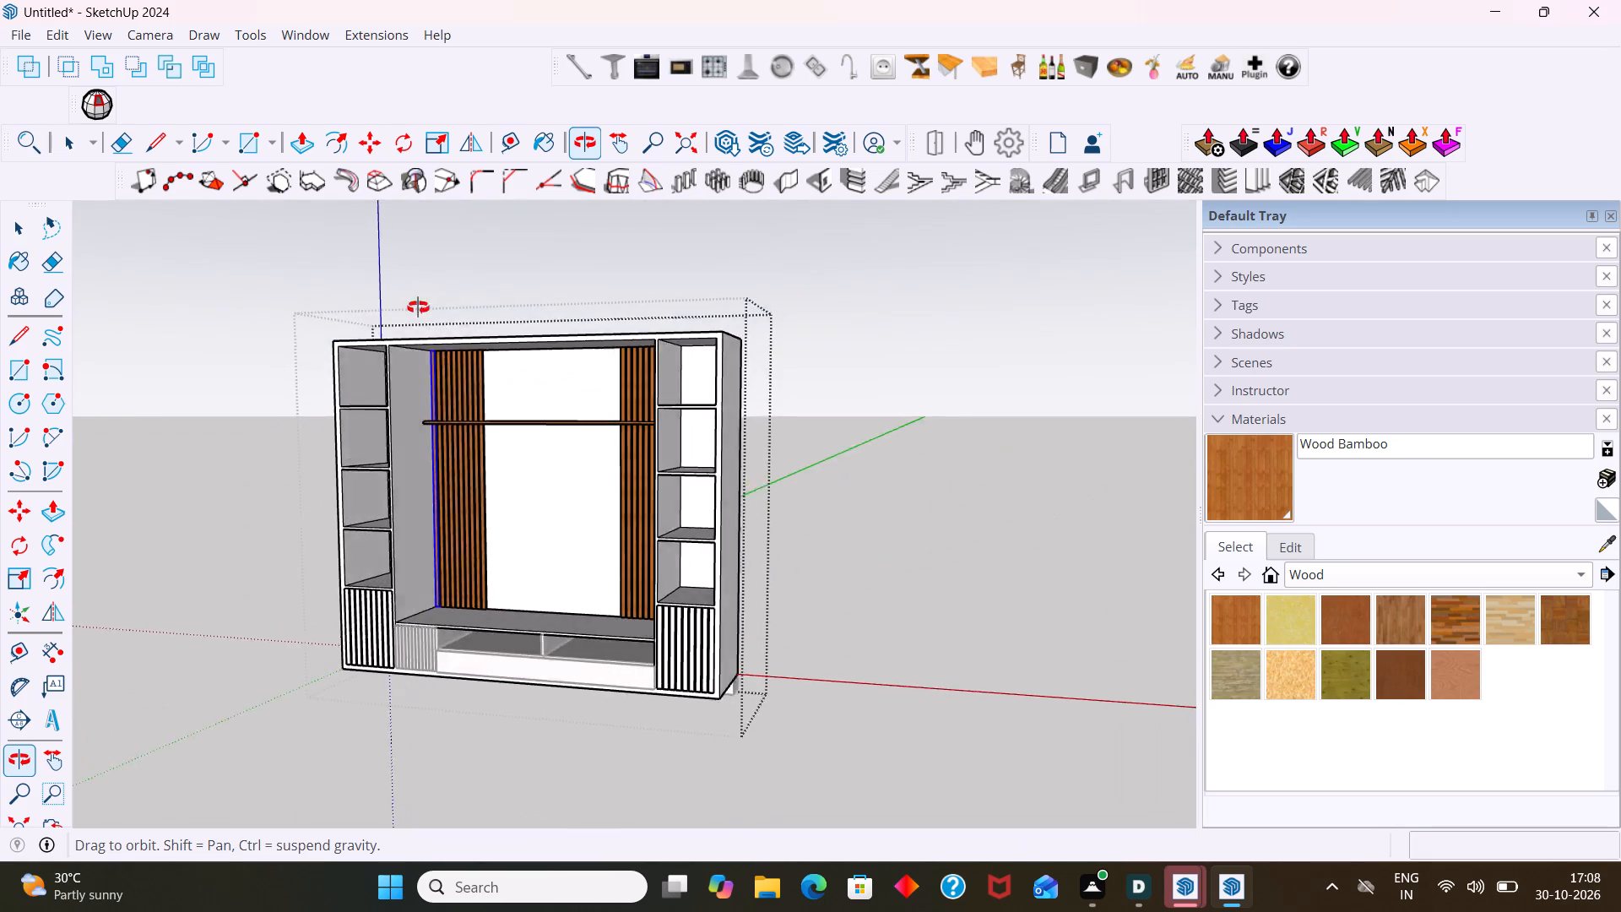
middle_drag(418, 307, 666, 366)
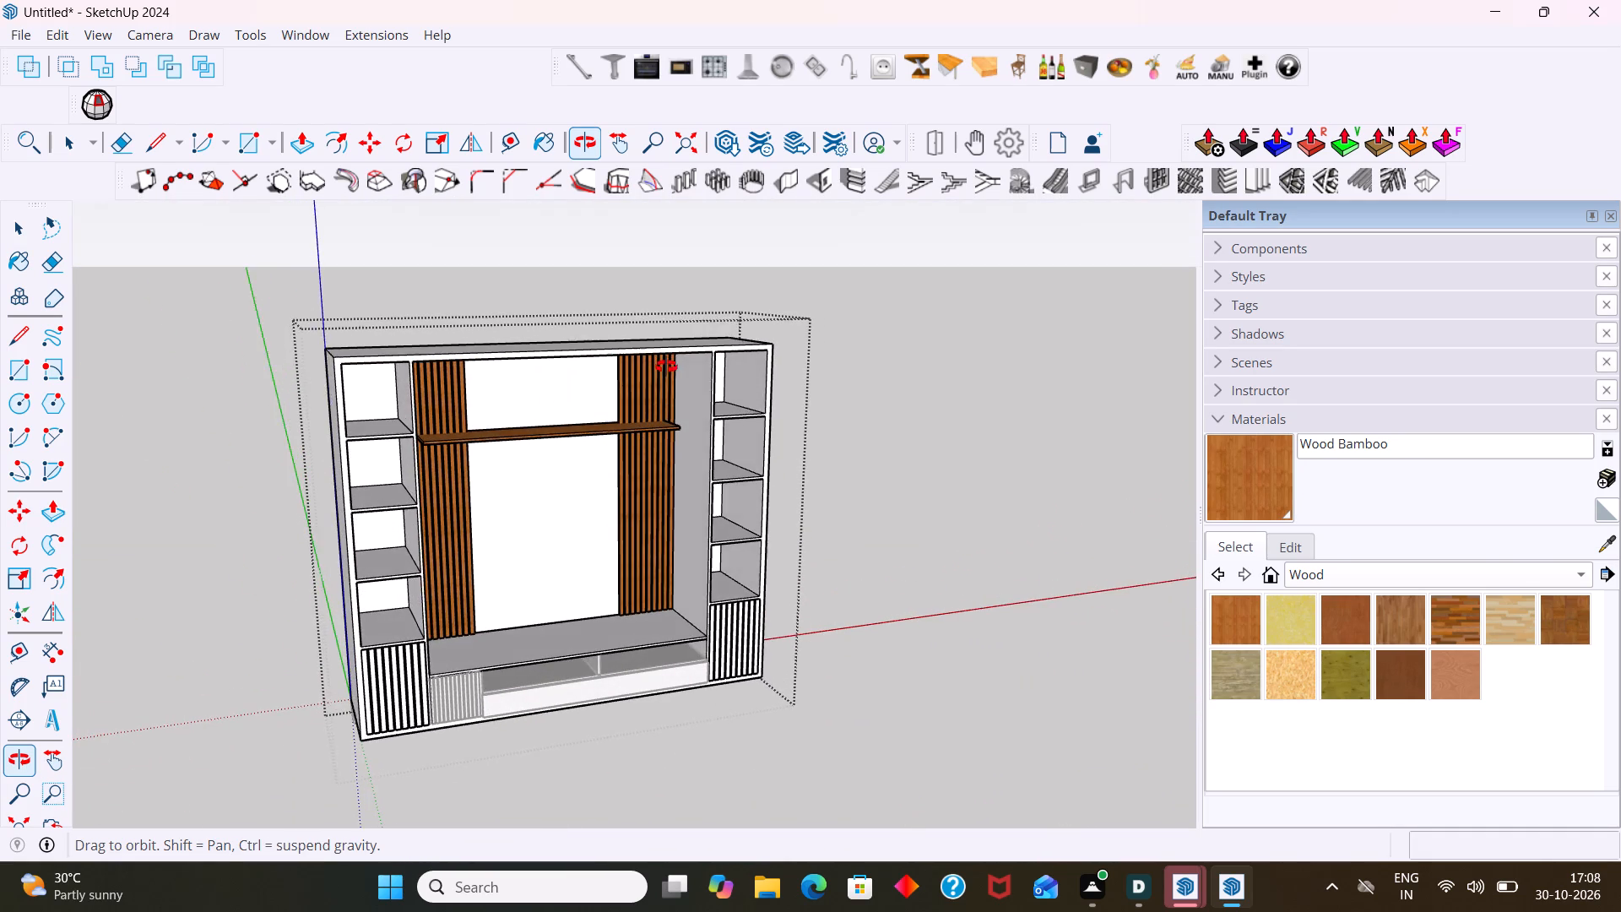
middle_drag(666, 366, 669, 364)
key(space)
click(890, 384)
Examine the painted slats, the central shelf and the base plinth from above, below and the front.
middle_drag(844, 381, 654, 484)
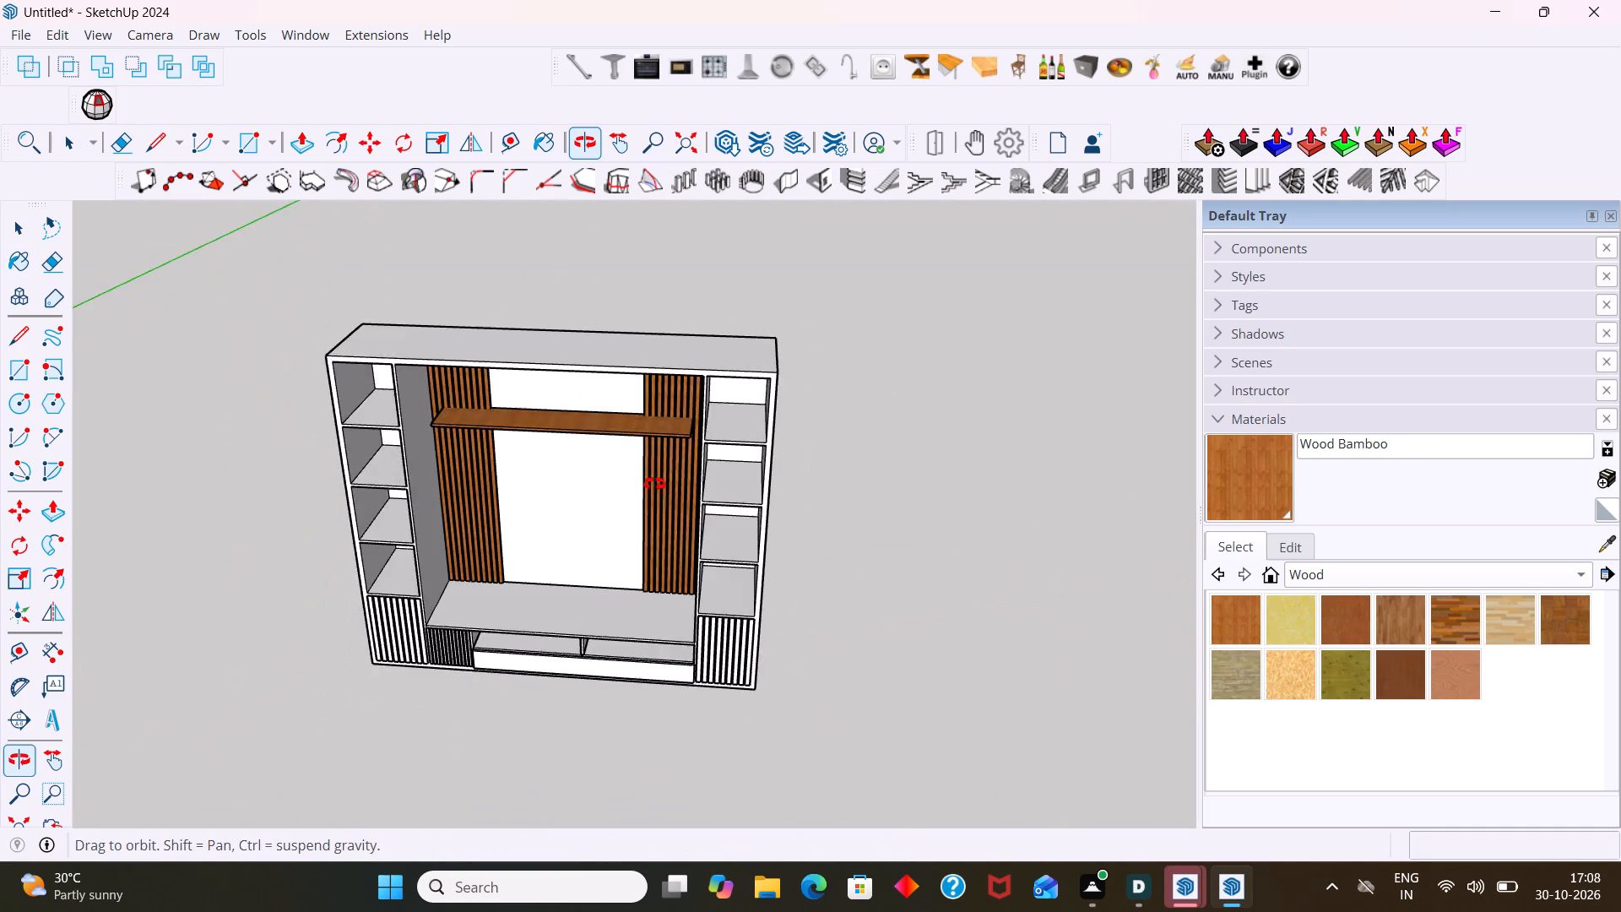
middle_drag(654, 484, 568, 482)
scroll(649, 748, up, 4)
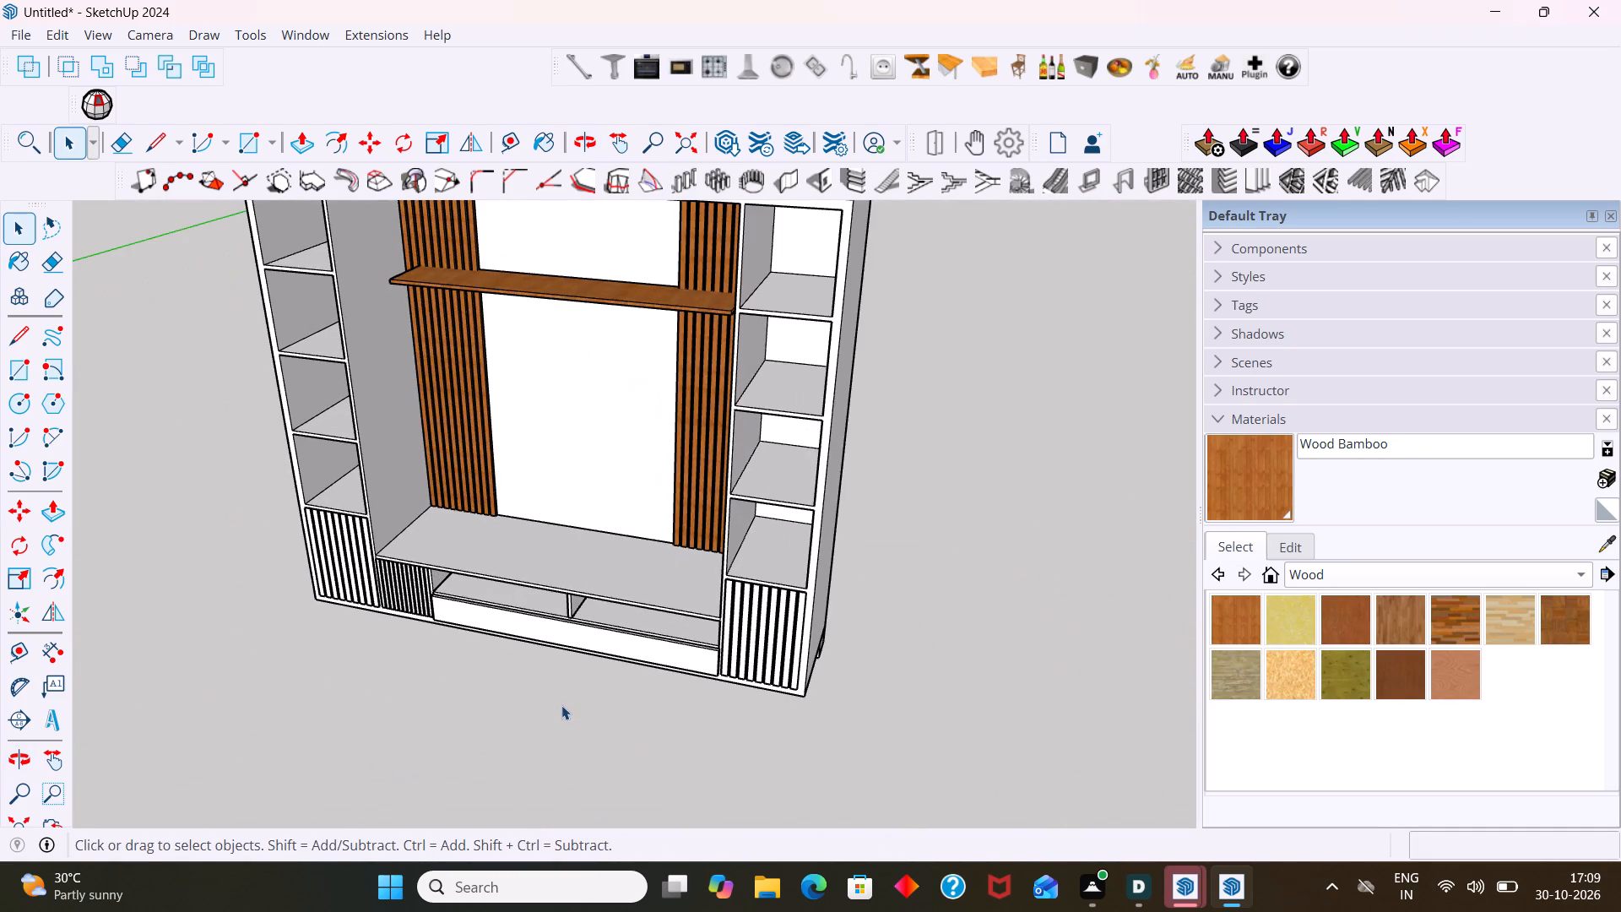
middle_drag(562, 701, 735, 490)
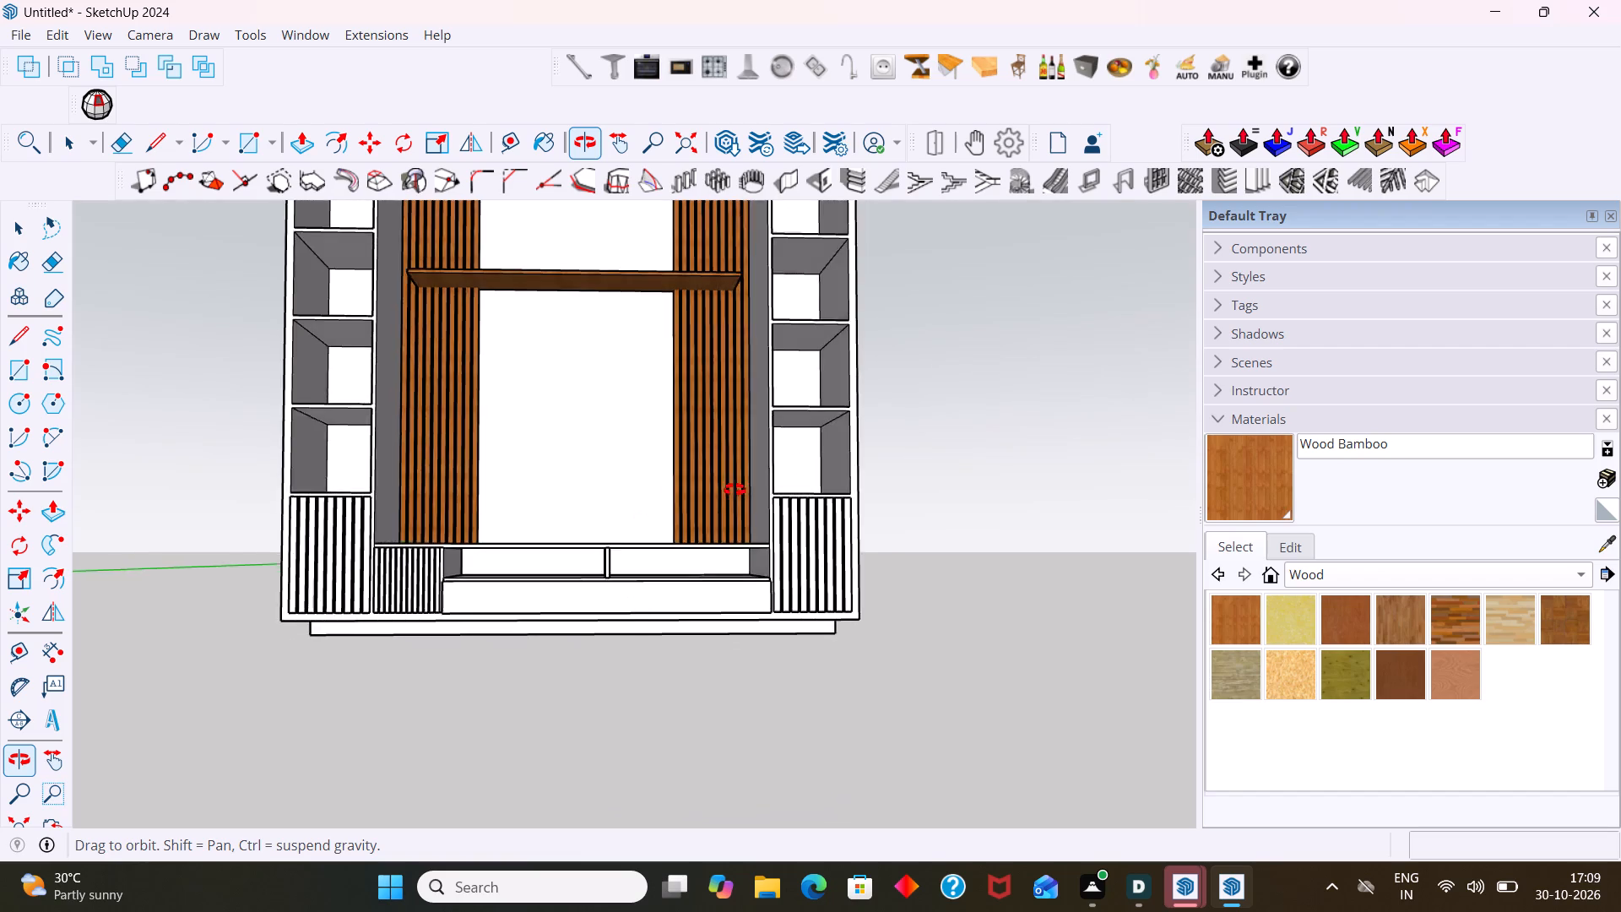
middle_drag(735, 490, 753, 546)
scroll(741, 584, down, 5)
middle_drag(701, 651, 637, 764)
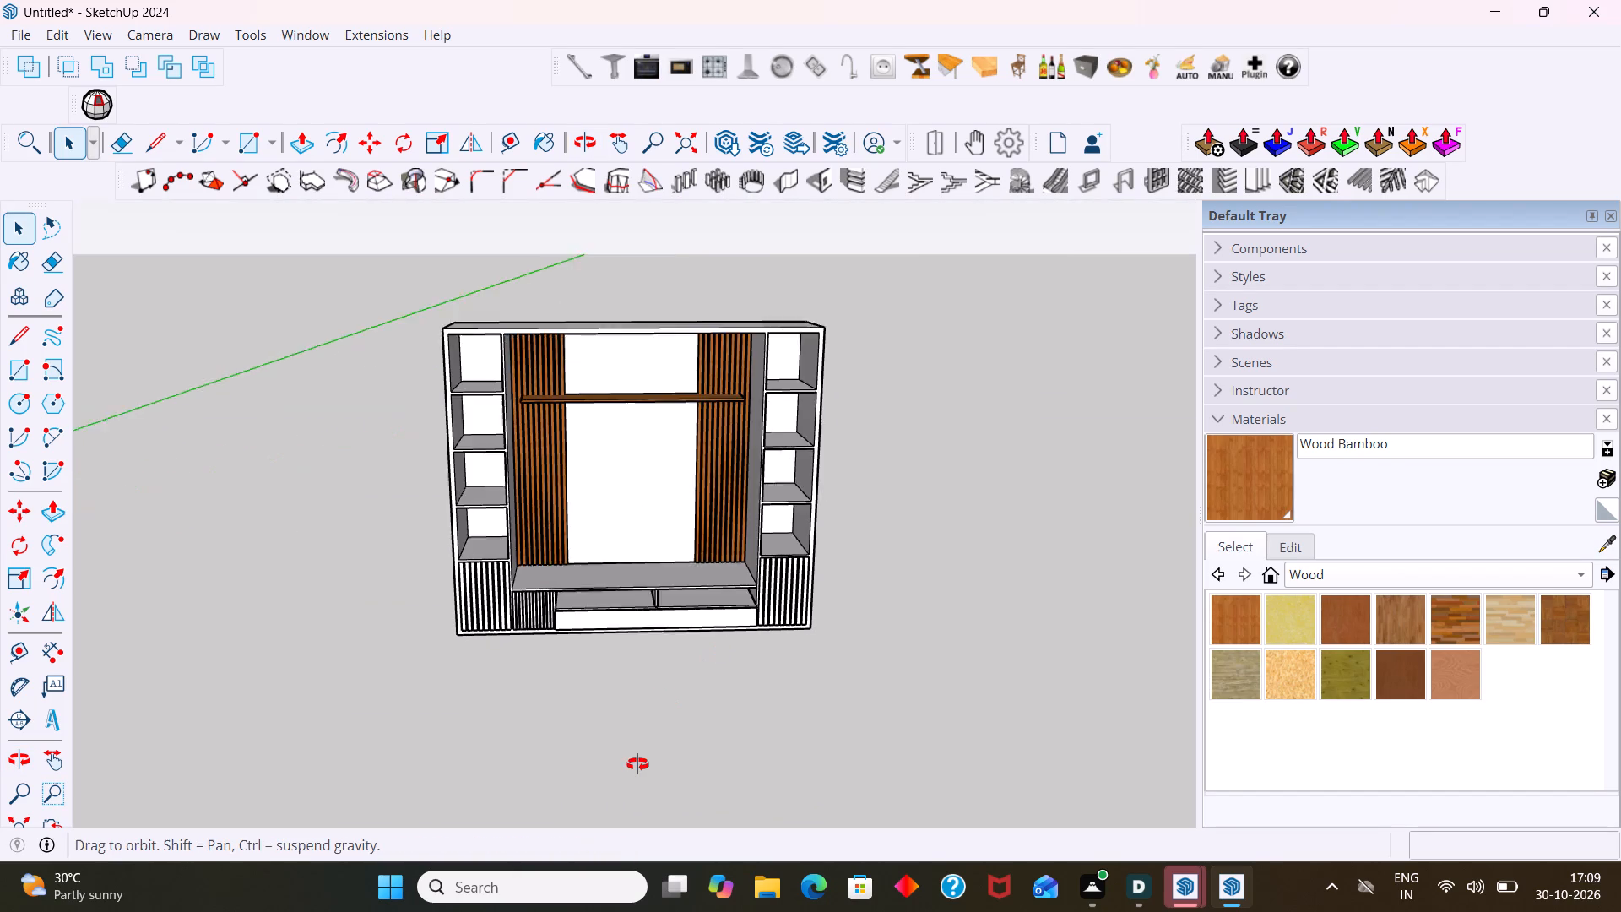
middle_drag(637, 764, 618, 764)
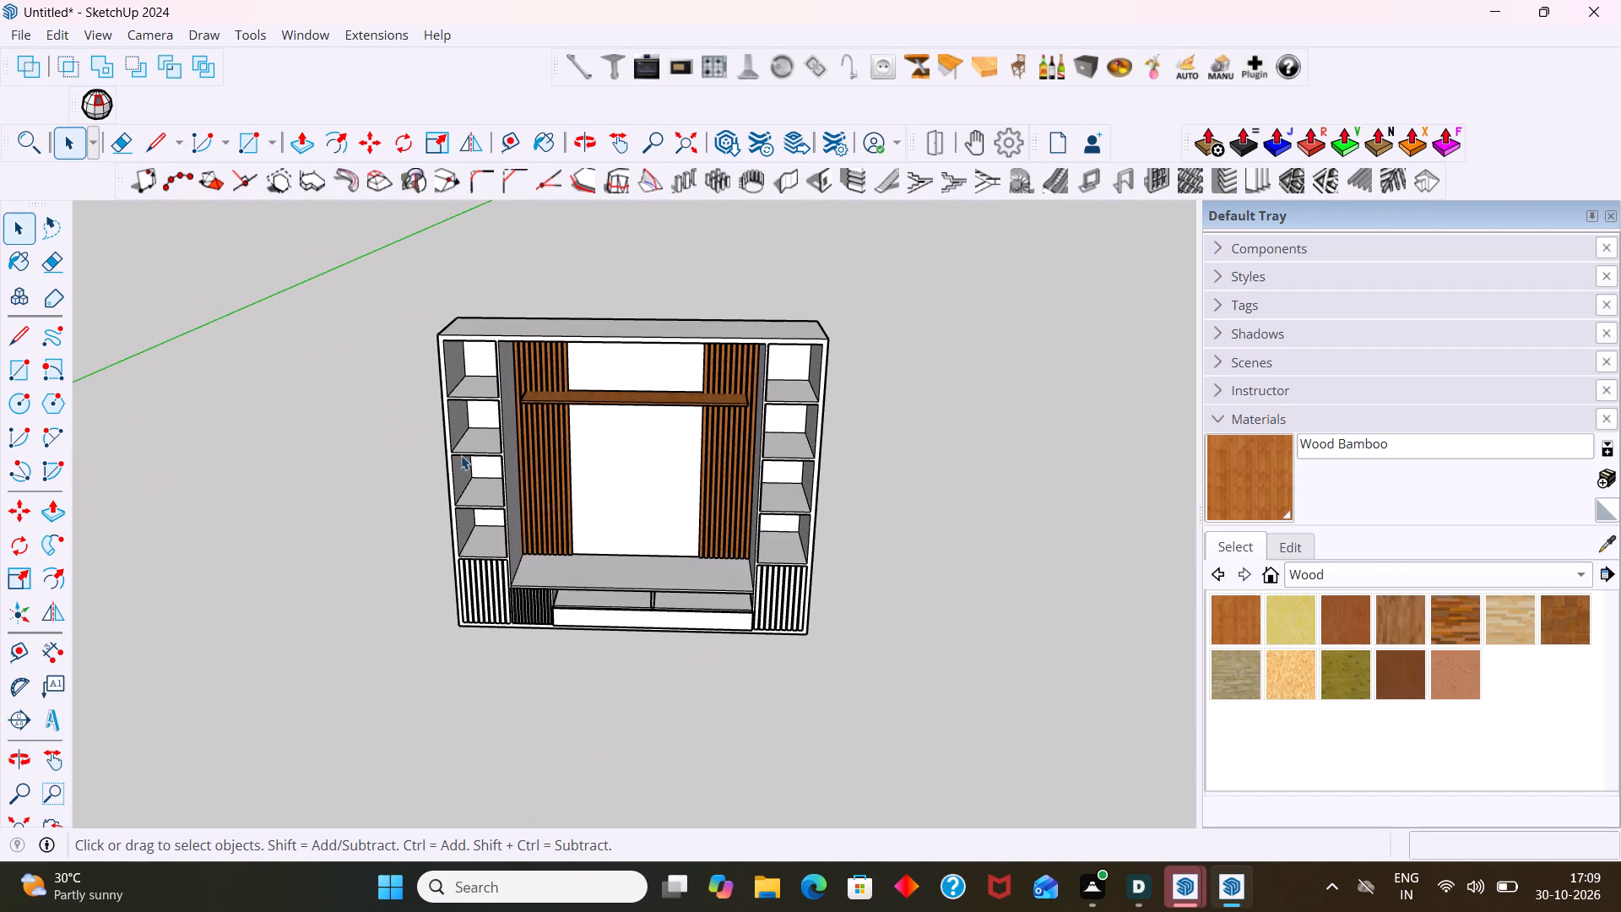
scroll(488, 387, up, 1)
middle_drag(491, 386, 518, 149)
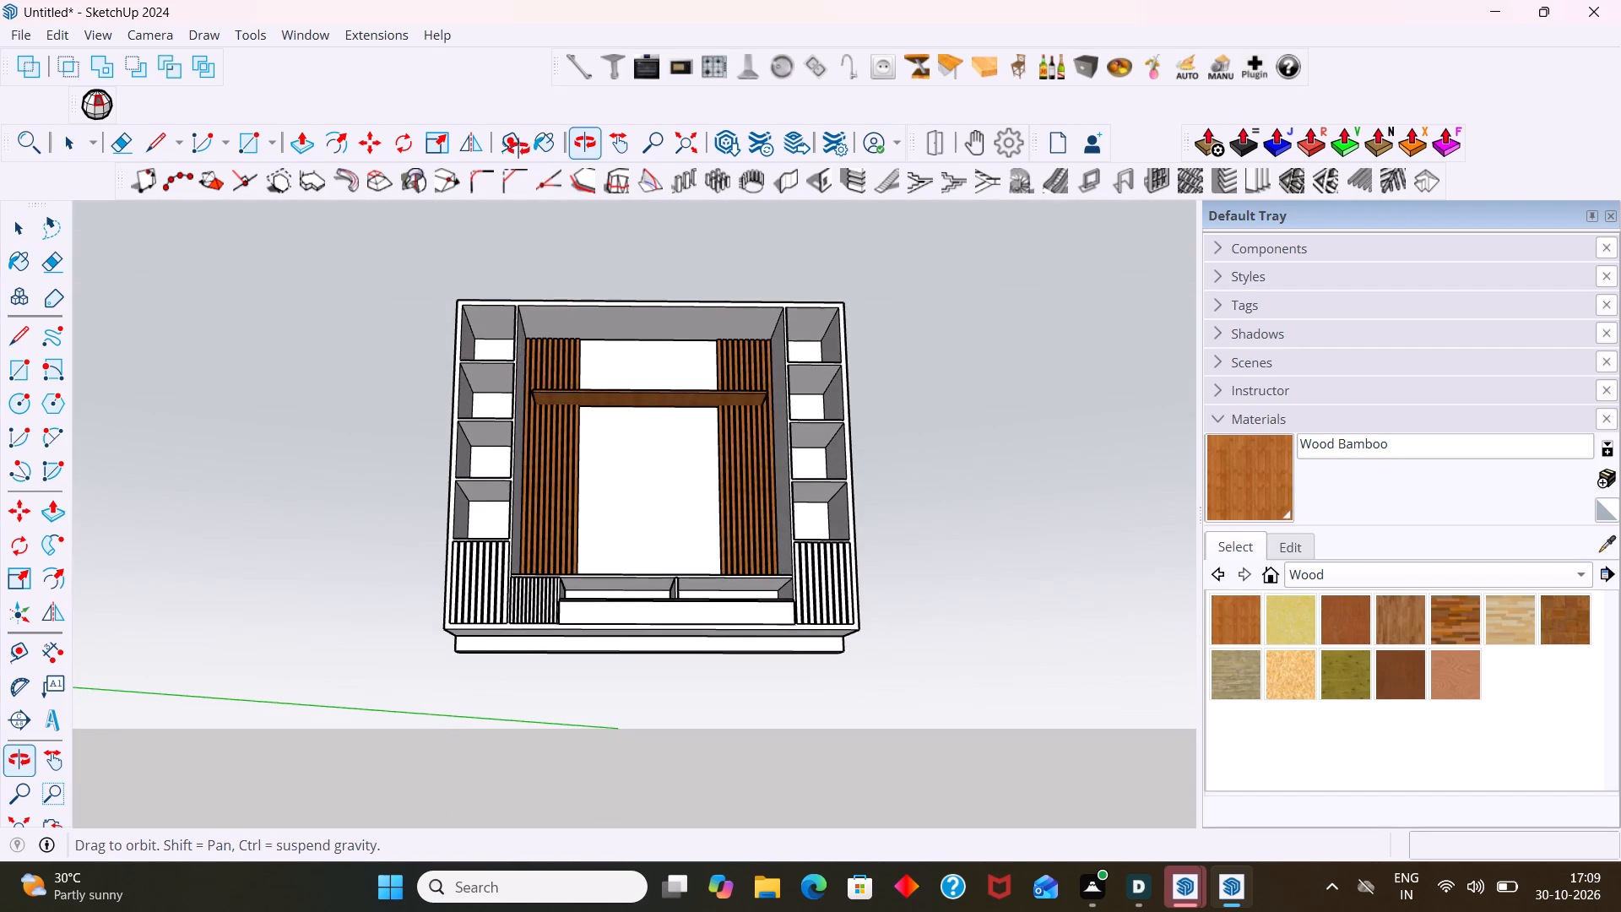
middle_drag(518, 149, 454, 245)
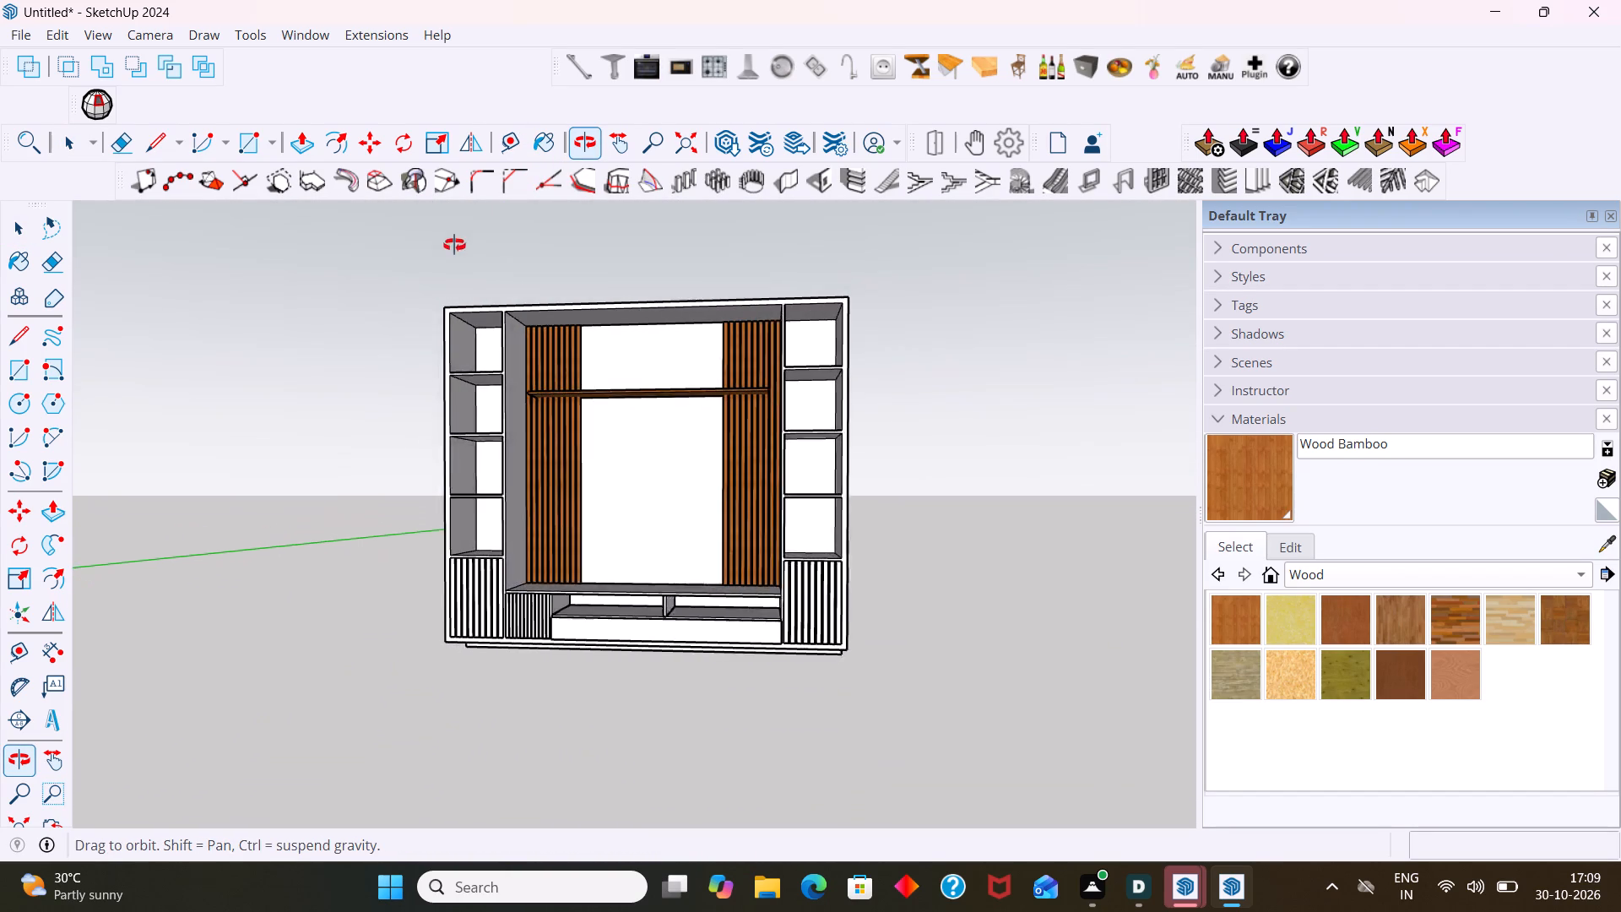
Draw a rectangle of about 324 × 1609 mm covering the front opening of the left shelf column above the slatted base.
middle_drag(454, 245, 443, 253)
middle_drag(507, 461, 556, 518)
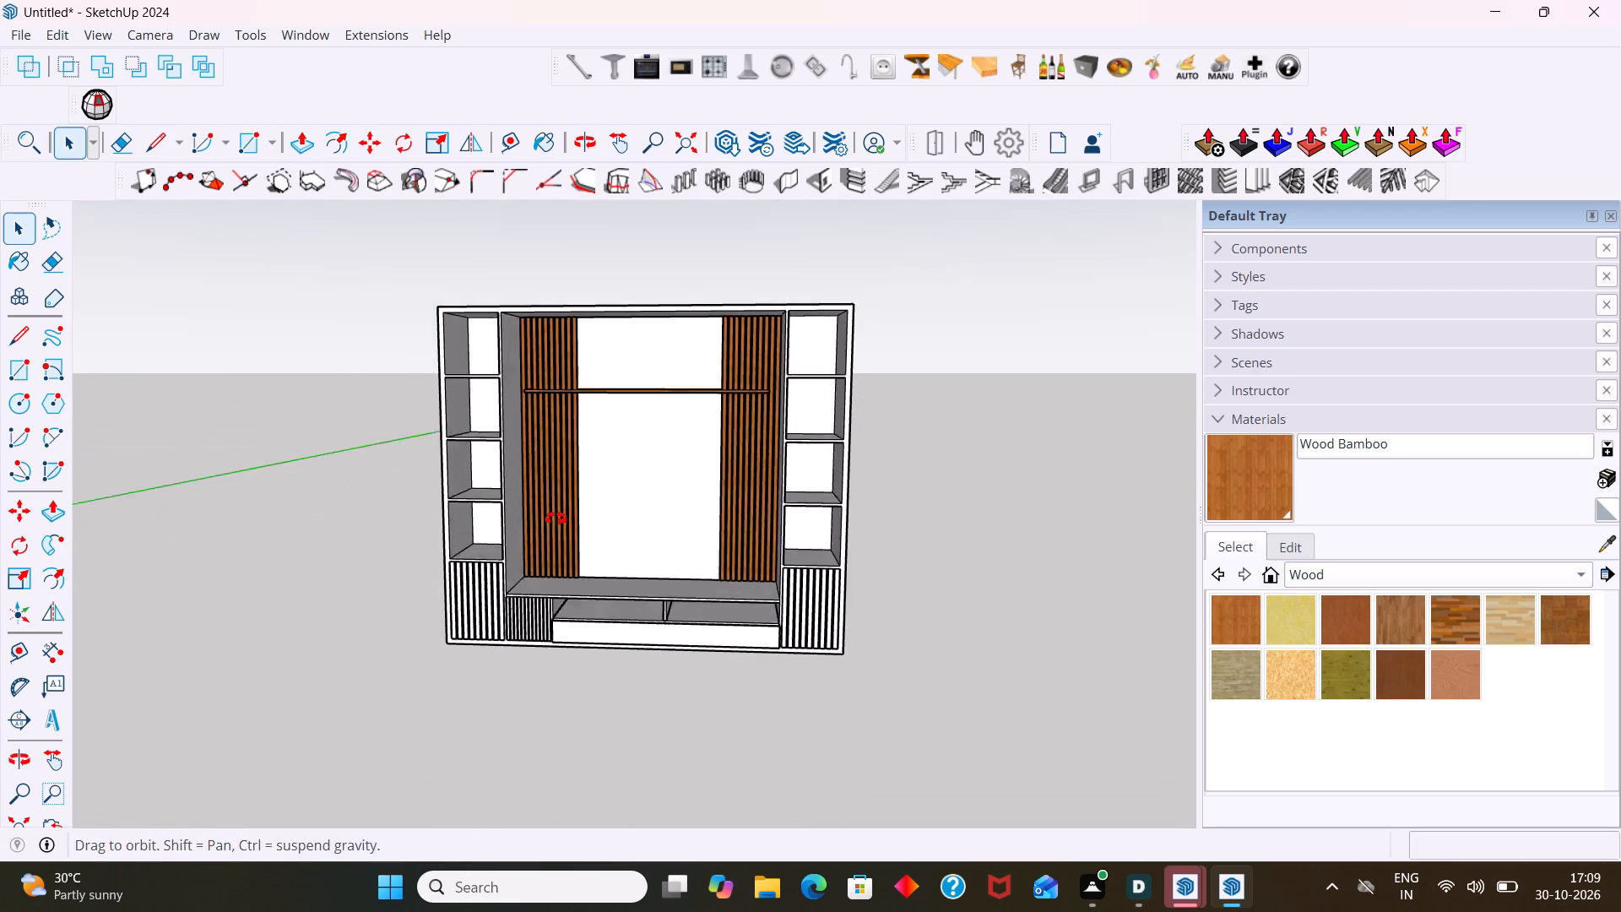
middle_drag(556, 518, 638, 560)
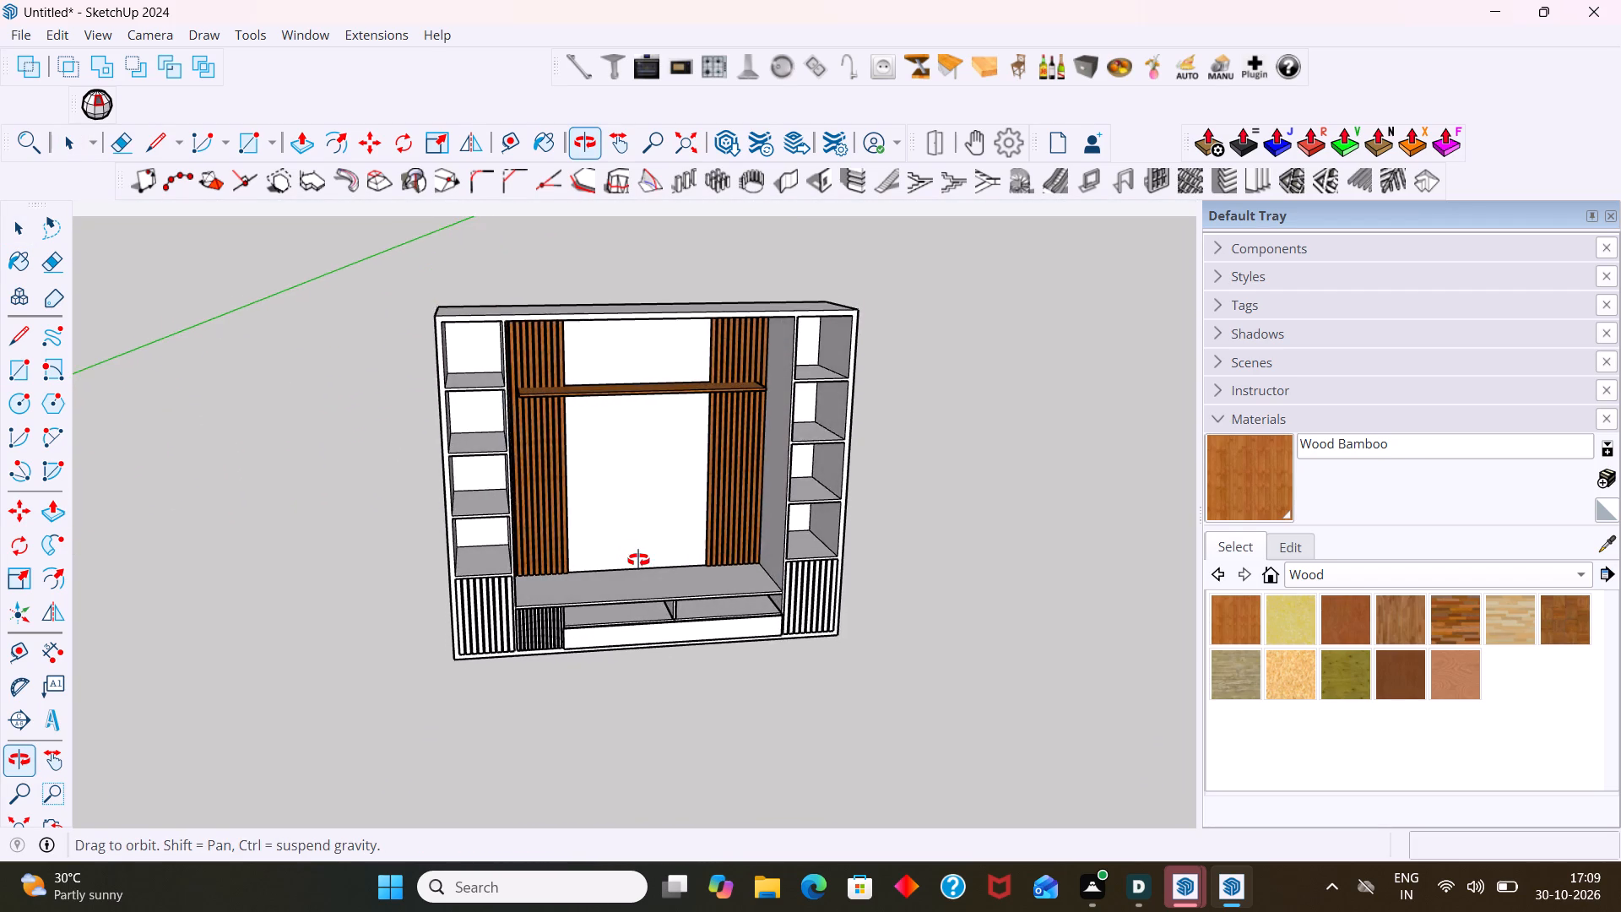
middle_drag(638, 560, 787, 472)
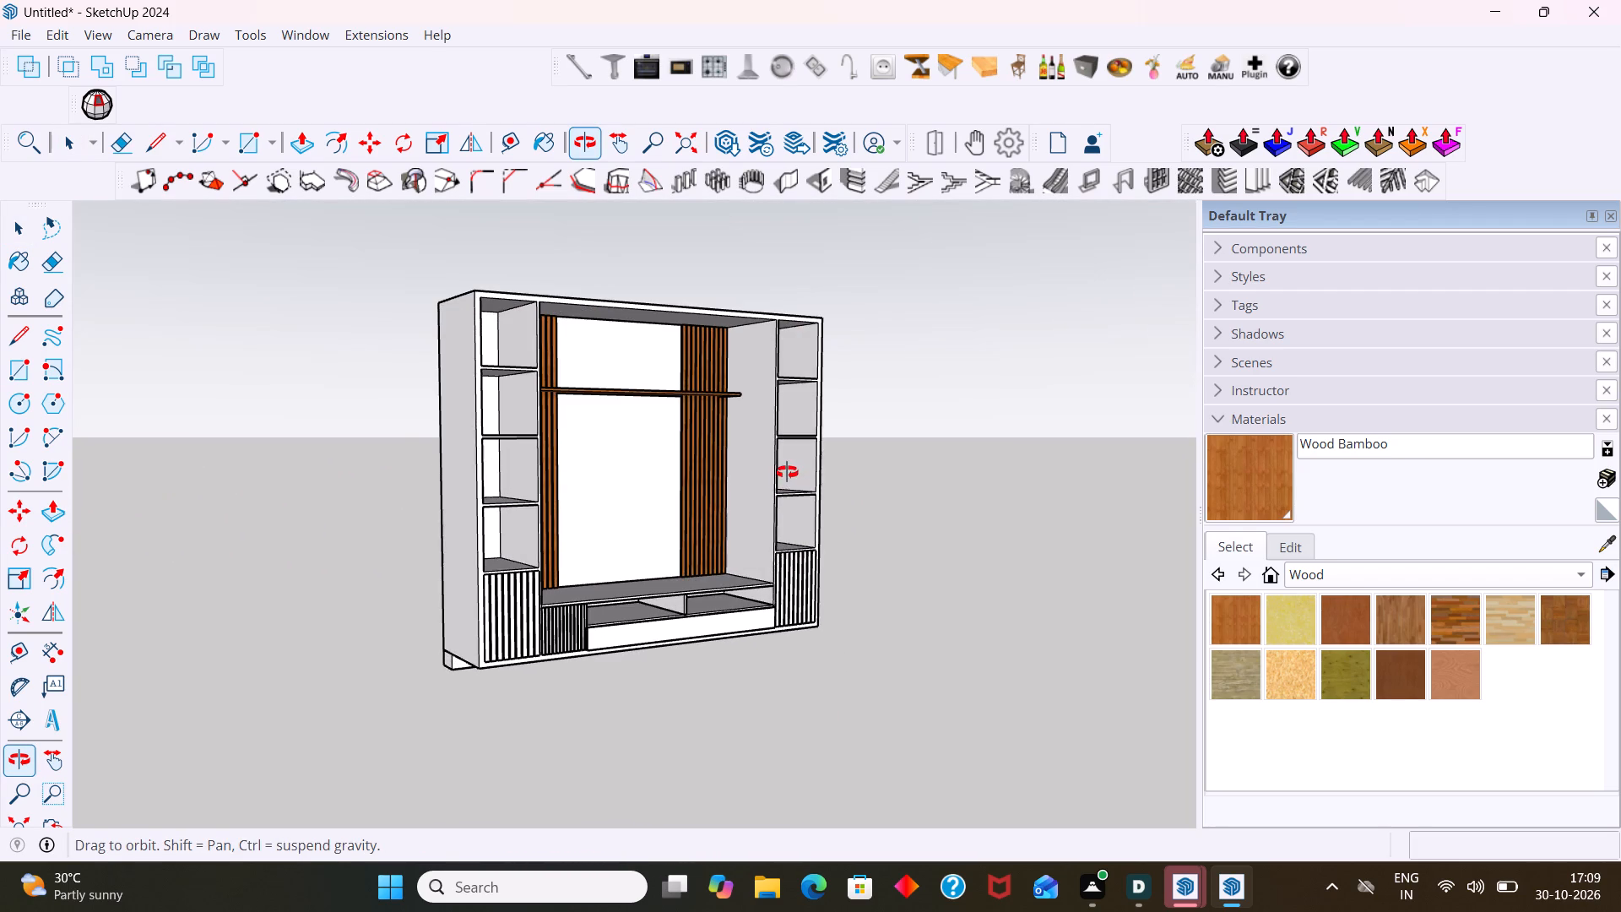
middle_drag(787, 472, 668, 458)
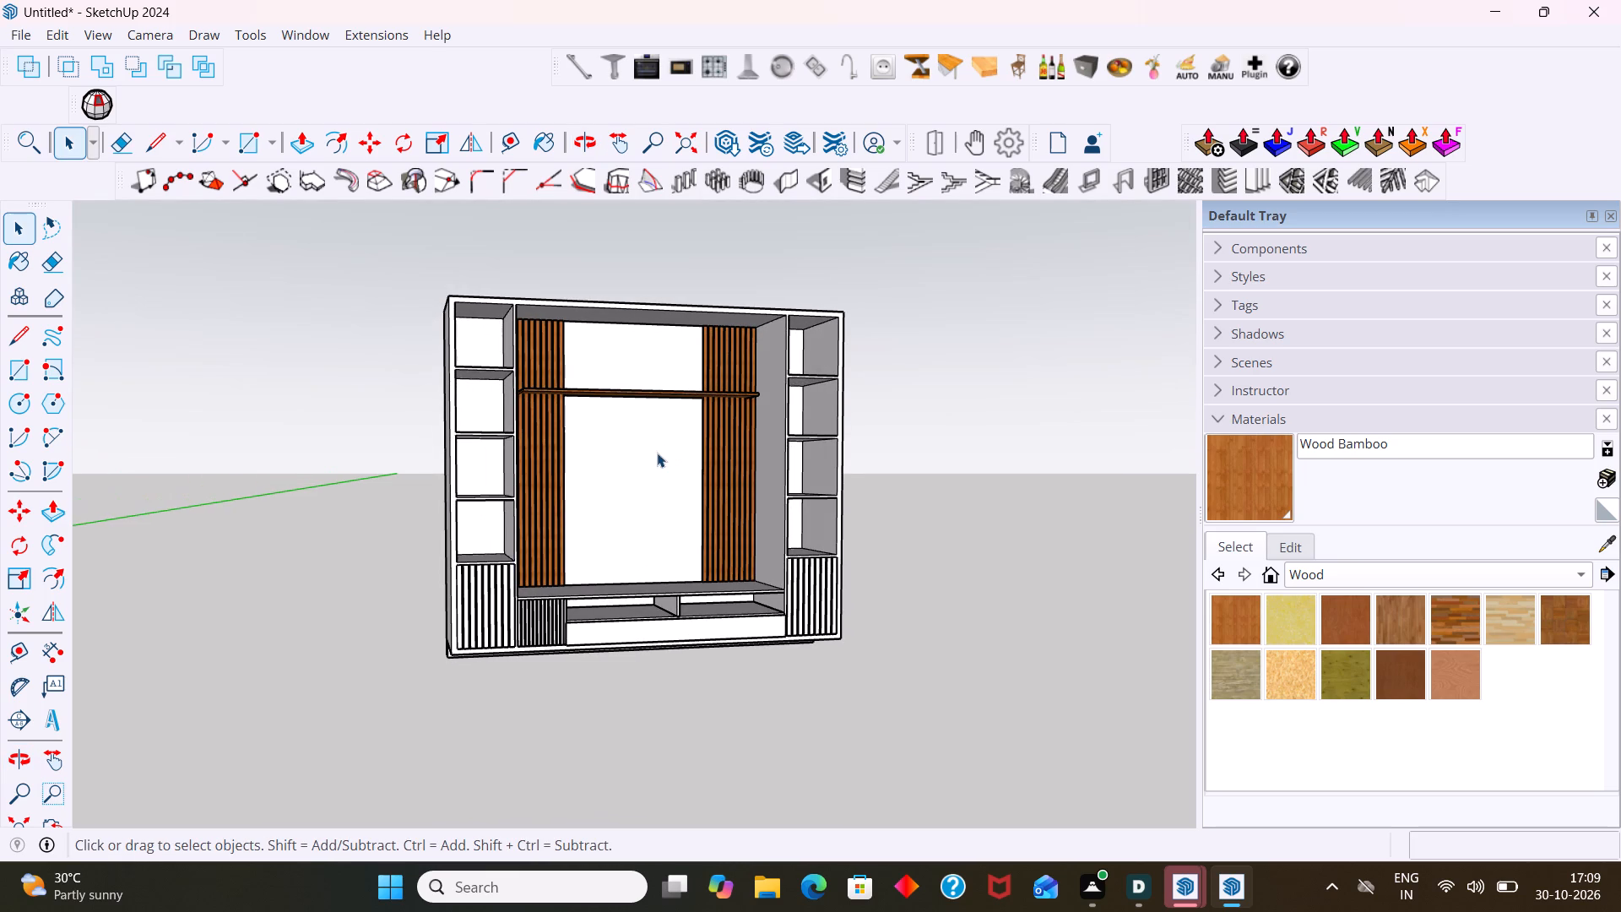
key(r)
middle_drag(457, 319, 442, 421)
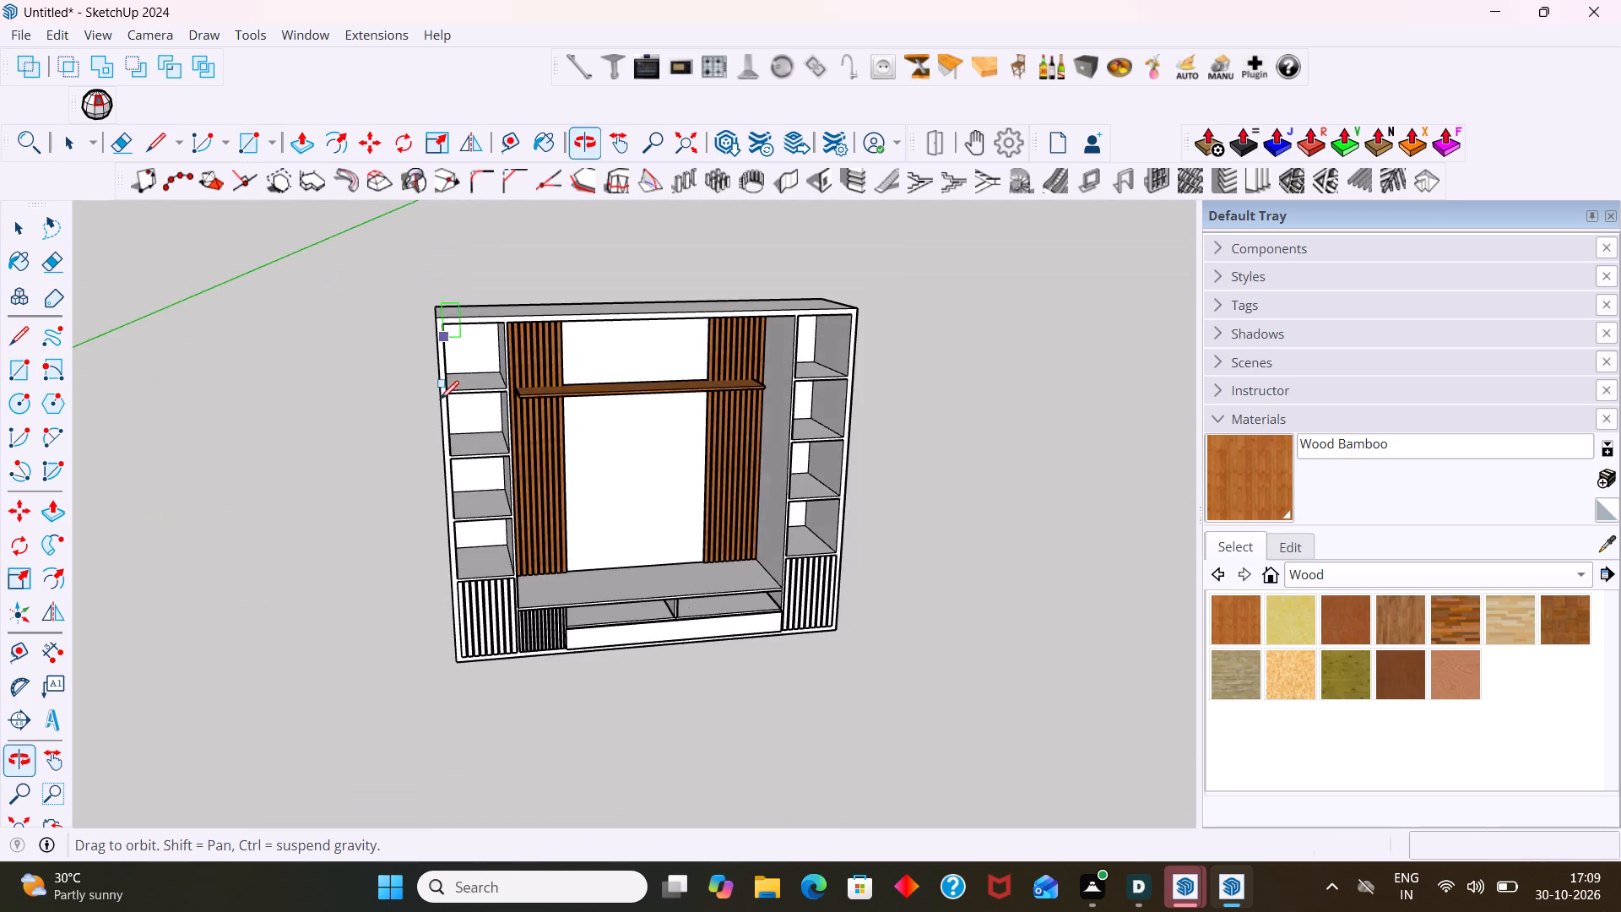
scroll(441, 380, up, 5)
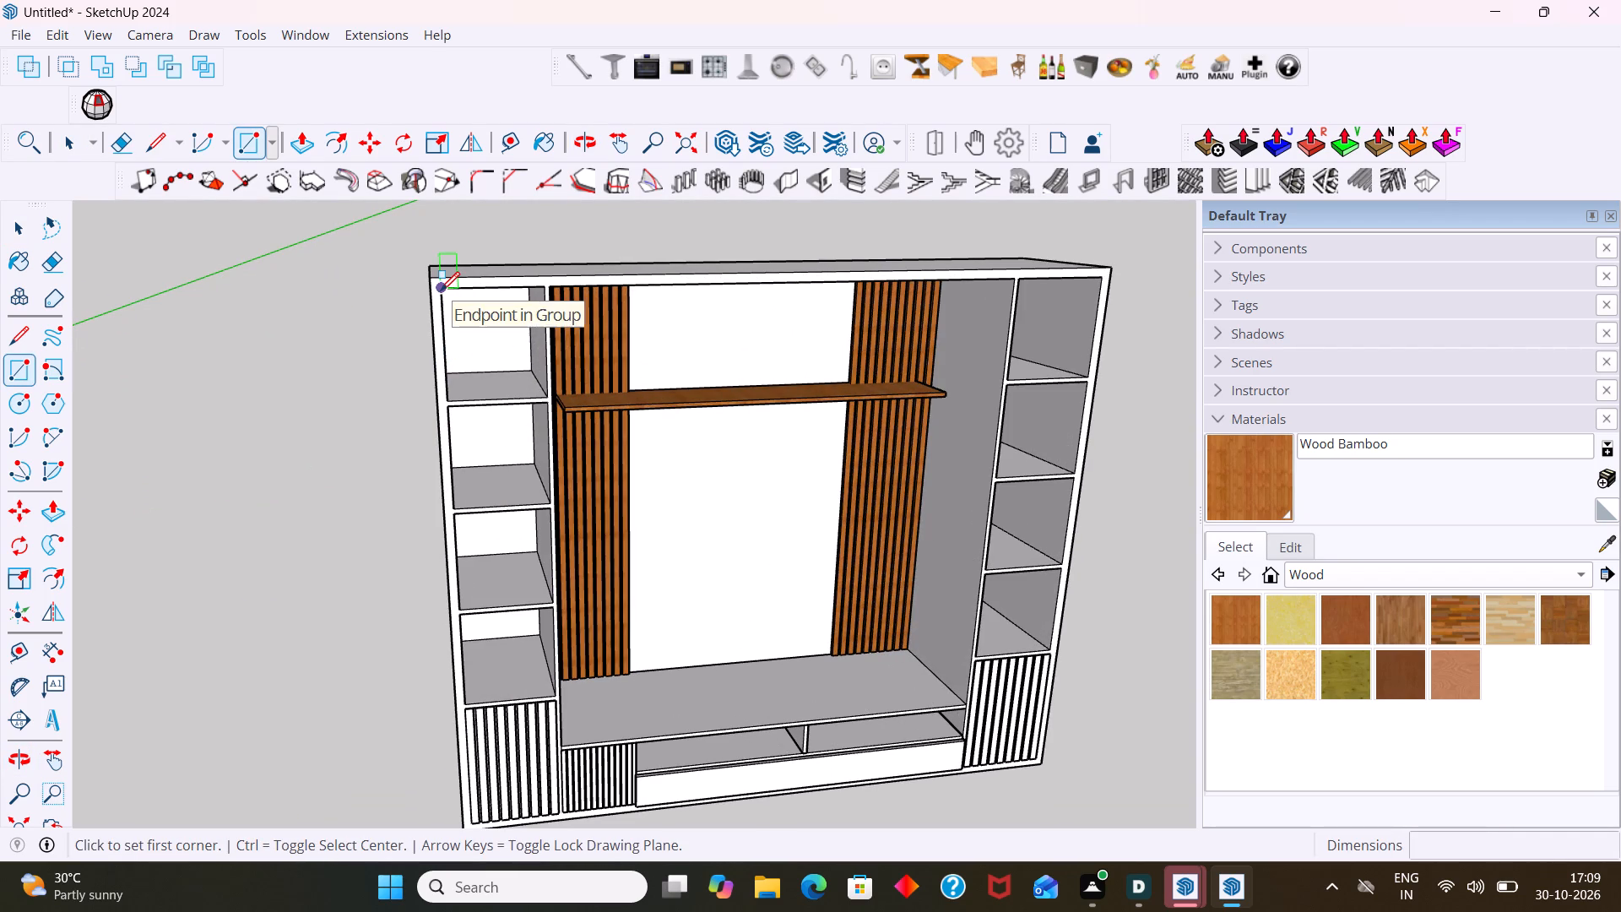
click(441, 290)
scroll(550, 701, up, 3)
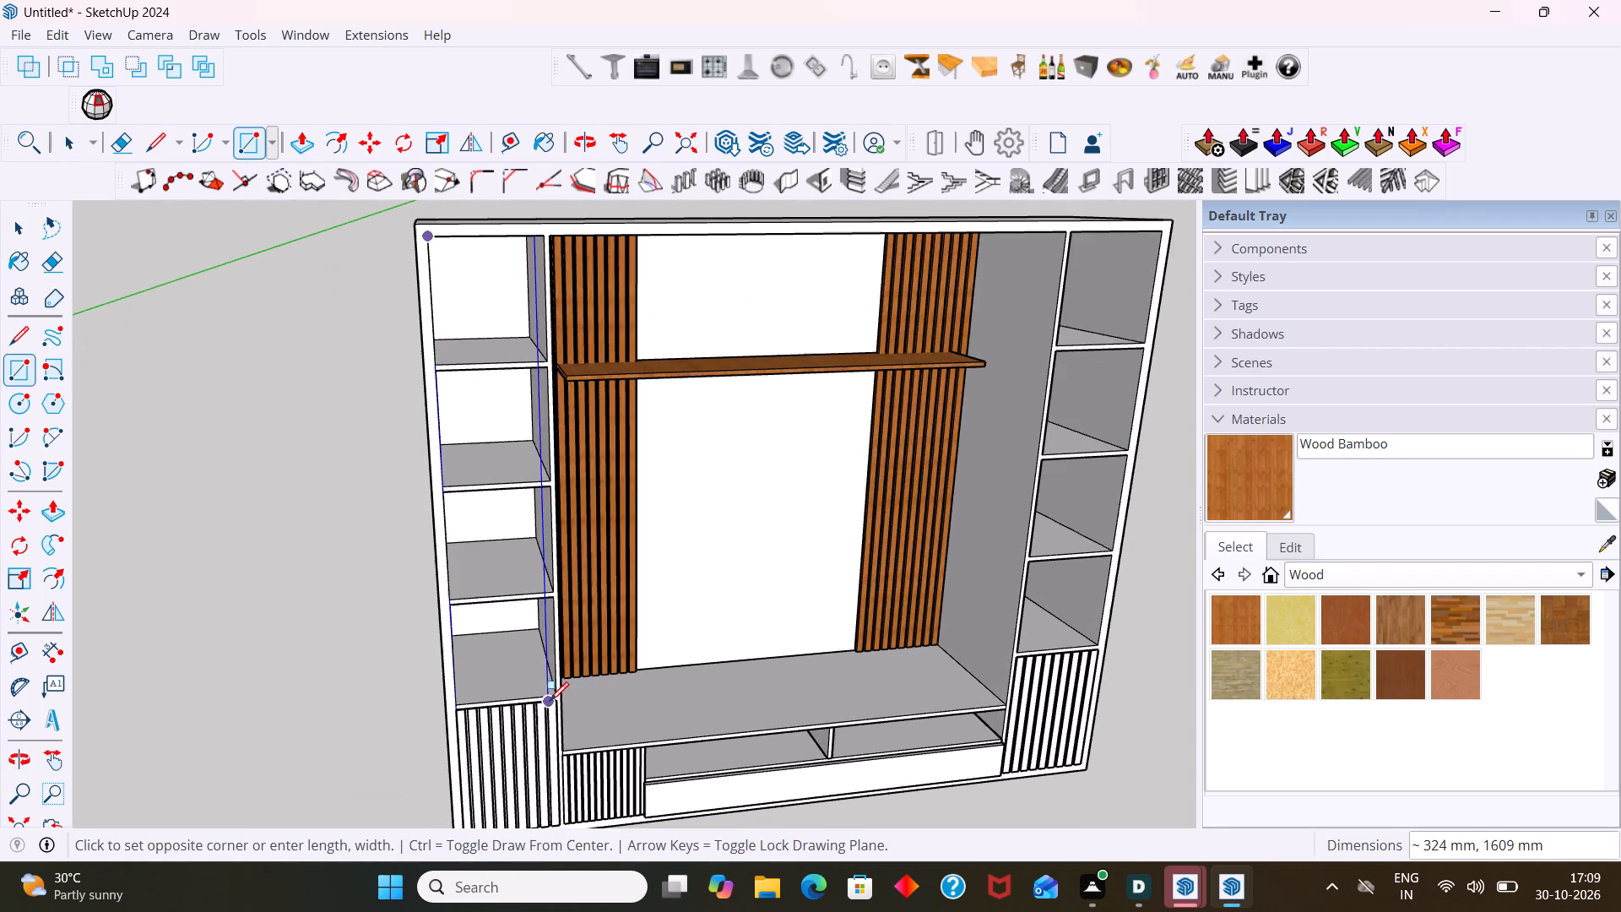
click(562, 695)
Make the new rectangle's face and edges over the left shelf column into a group.
key(space)
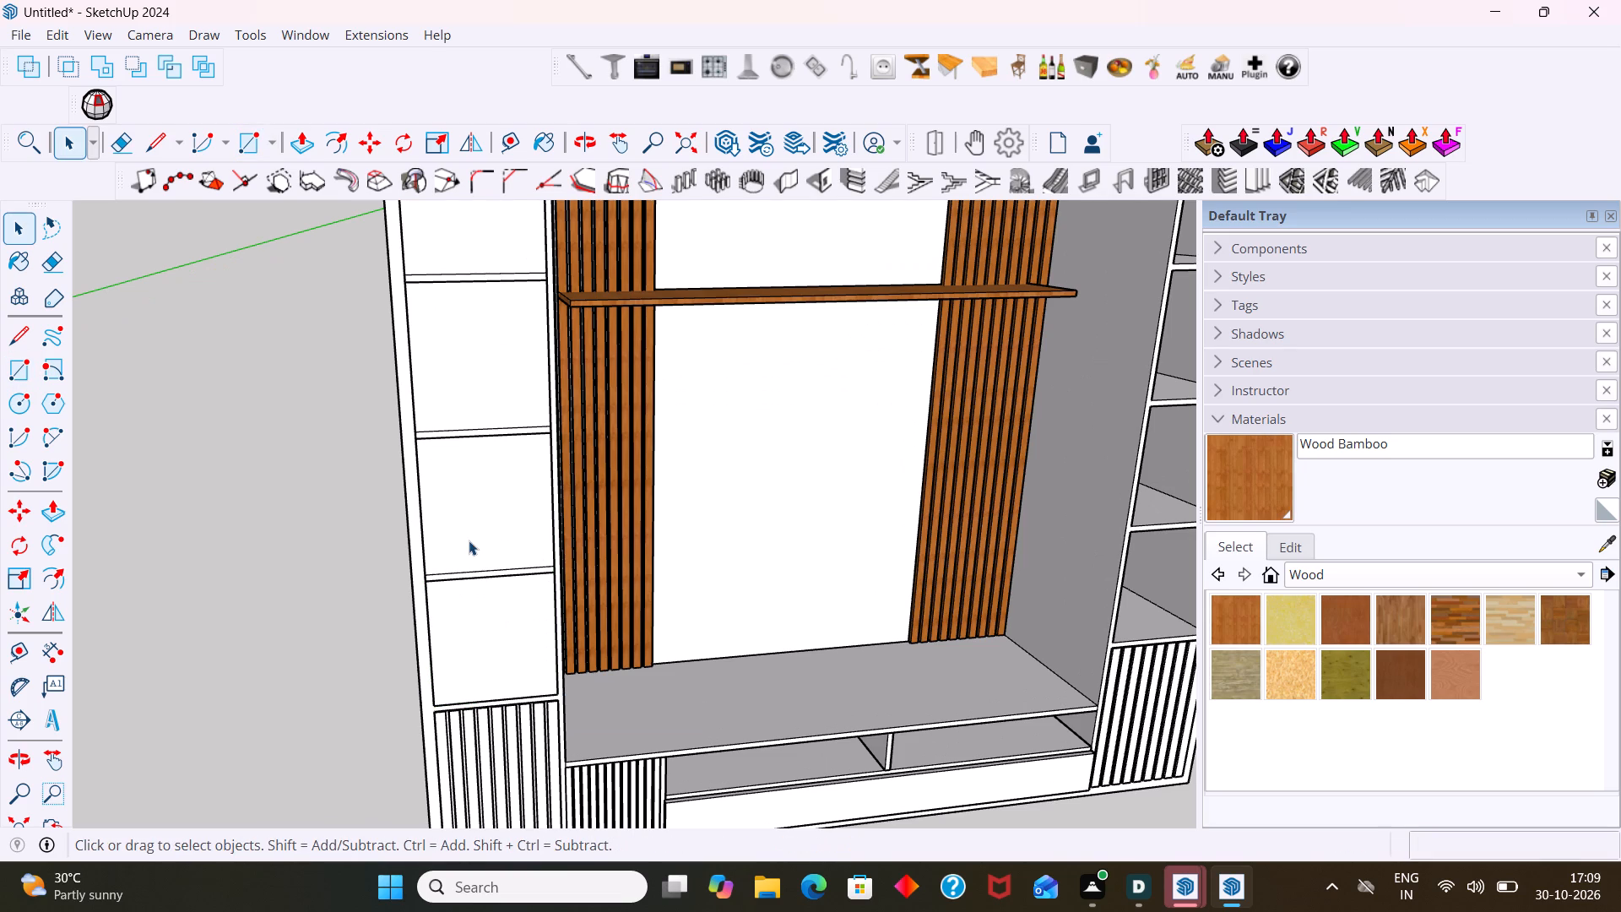
double_click(469, 540)
right_click(469, 540)
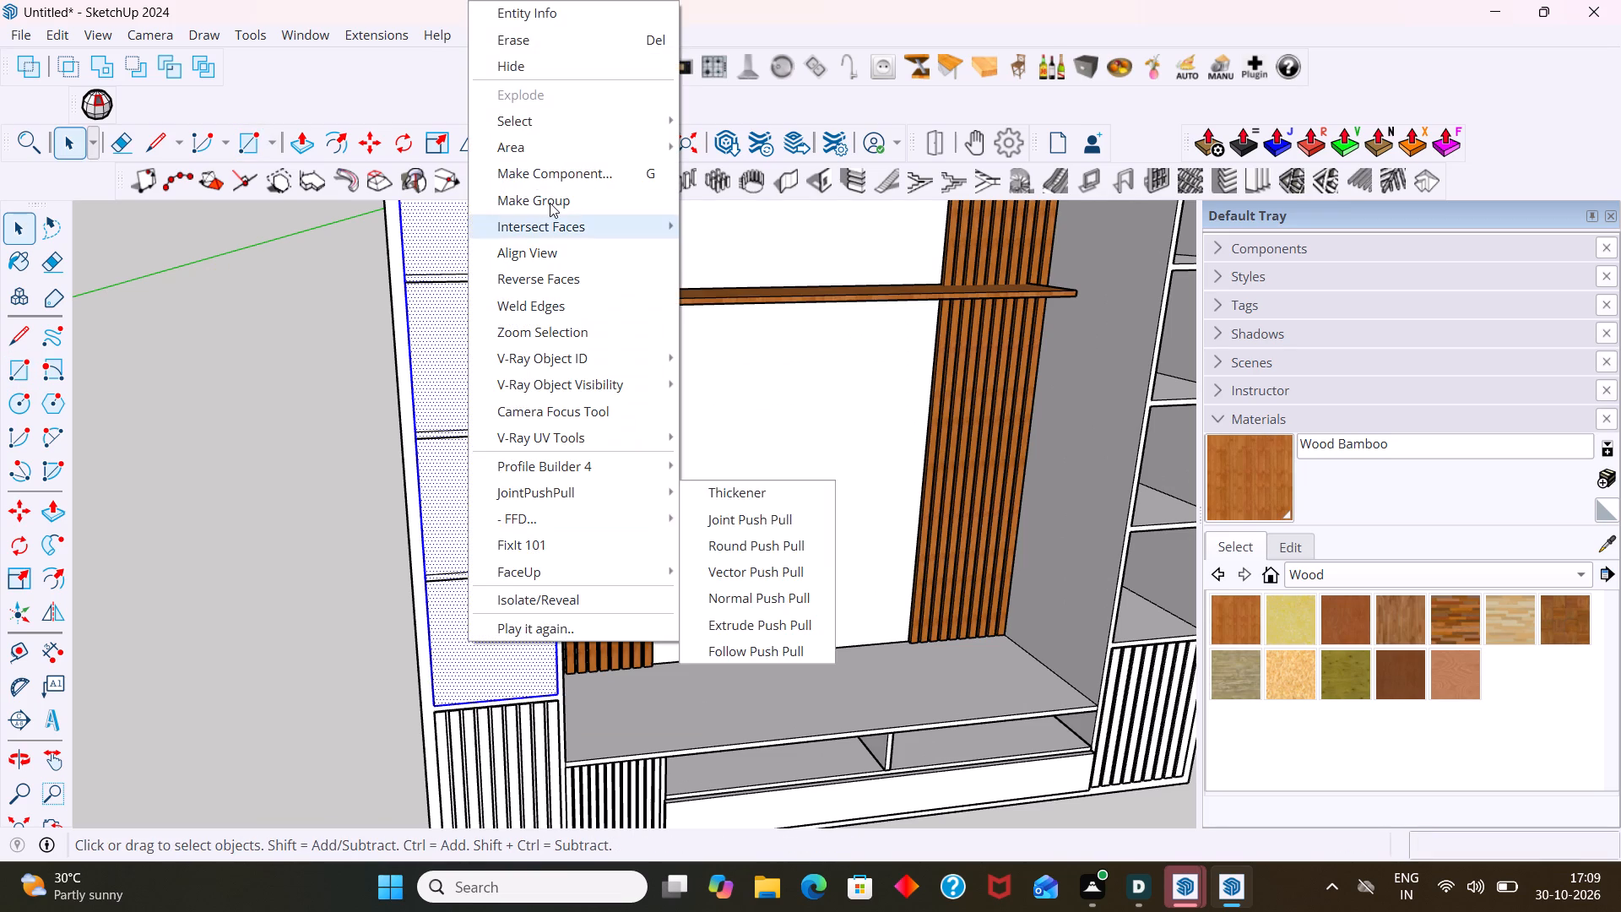
click(549, 200)
Open the new group for editing and extrude its face 6 mm into a flat panel.
click(477, 500)
double_click(477, 500)
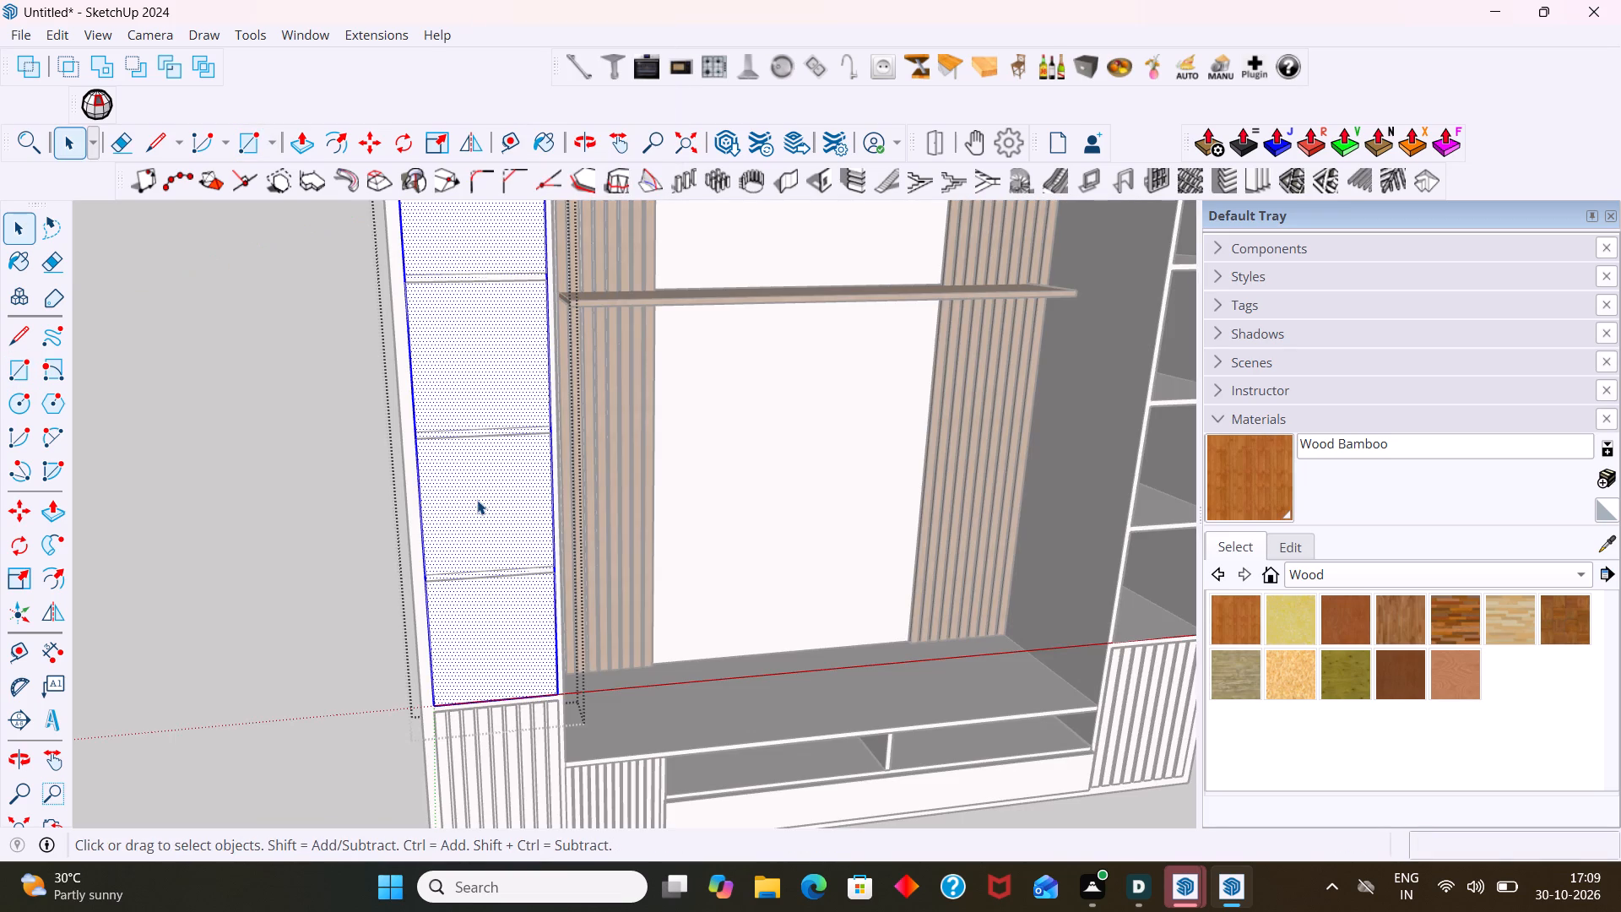
key(p)
click(477, 500)
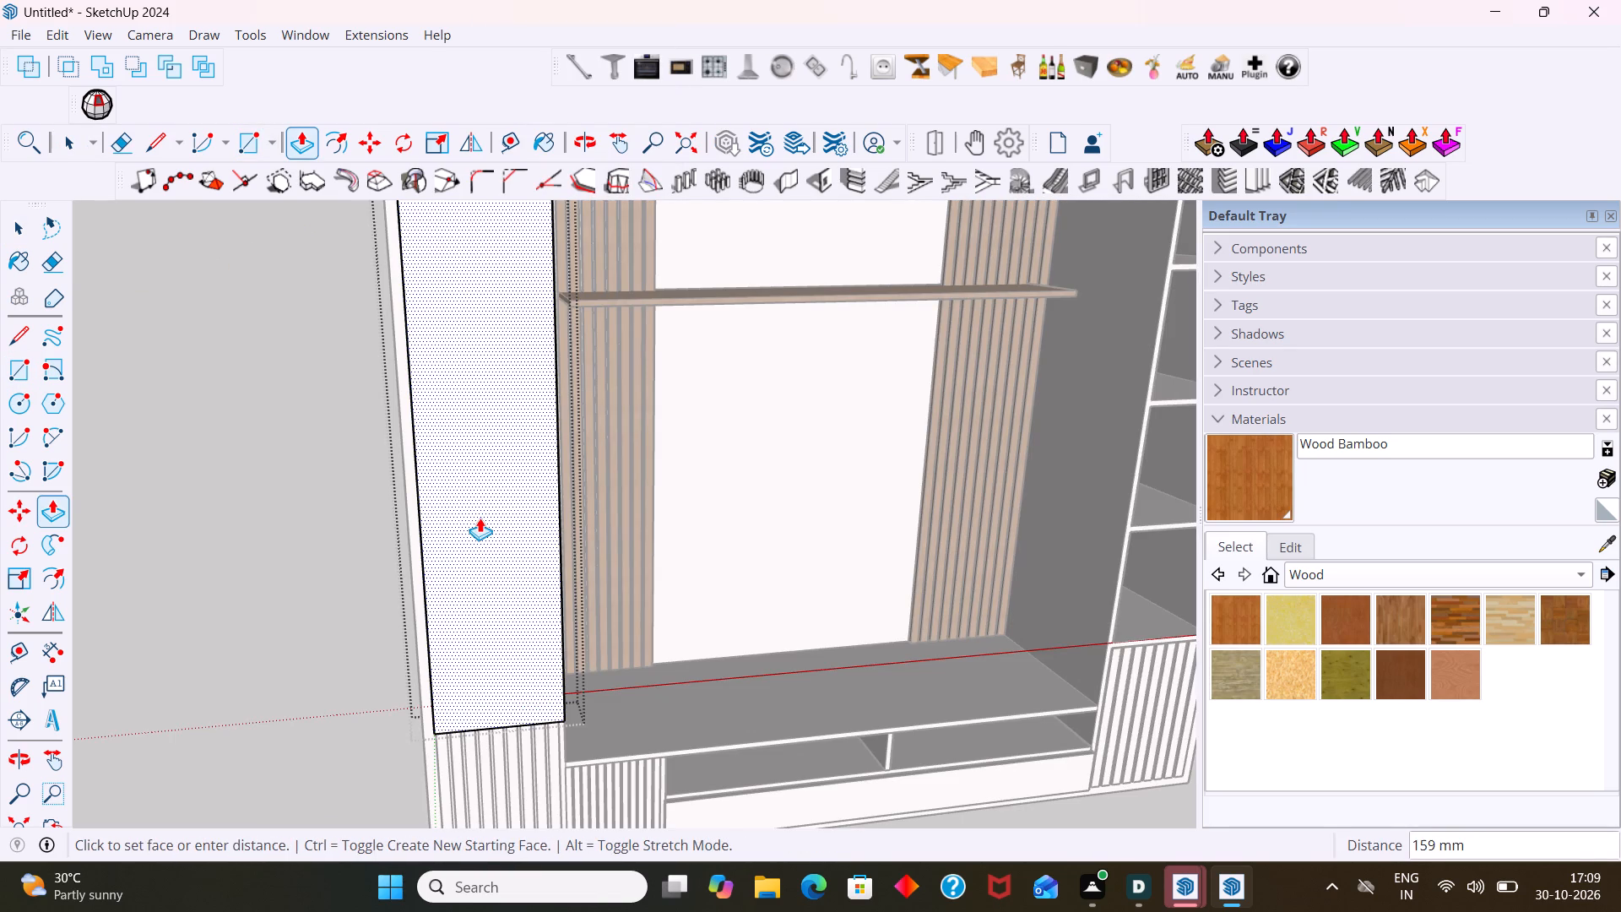
key(1)
key(BackSpace)
key(6)
key(Return)
Push/Pull the panel's narrow outer side face, beside the cabinet's left edge, by 3 mm.
middle_drag(468, 553, 719, 569)
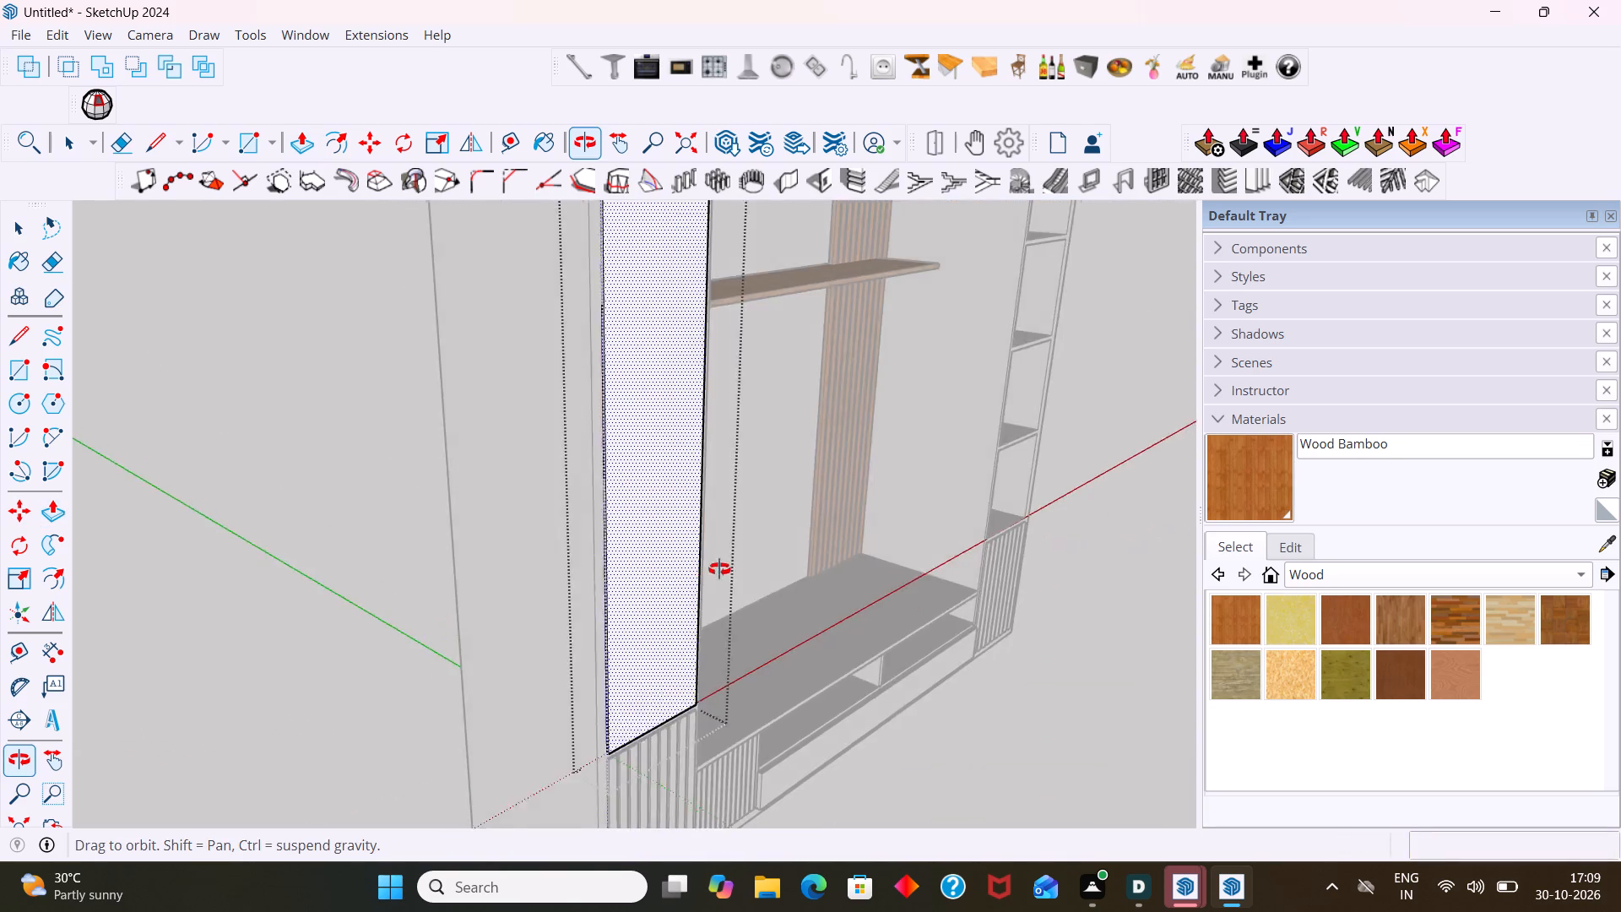
middle_drag(719, 569, 782, 559)
scroll(691, 580, up, 14)
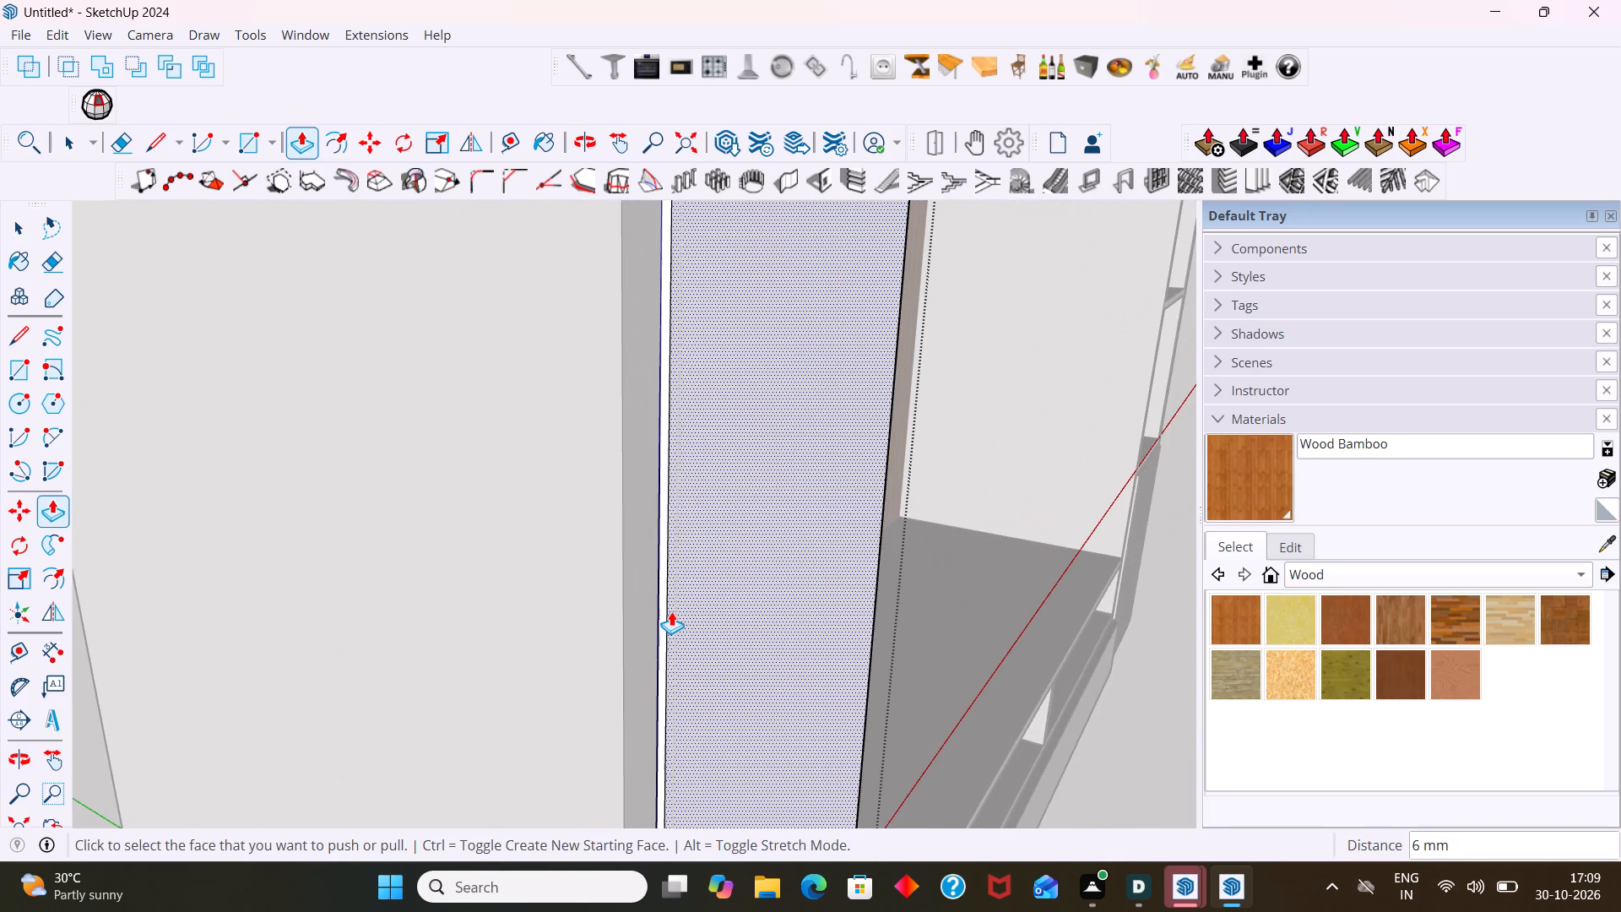
shift+middle_drag(671, 611, 749, 385)
scroll(697, 499, up, 9)
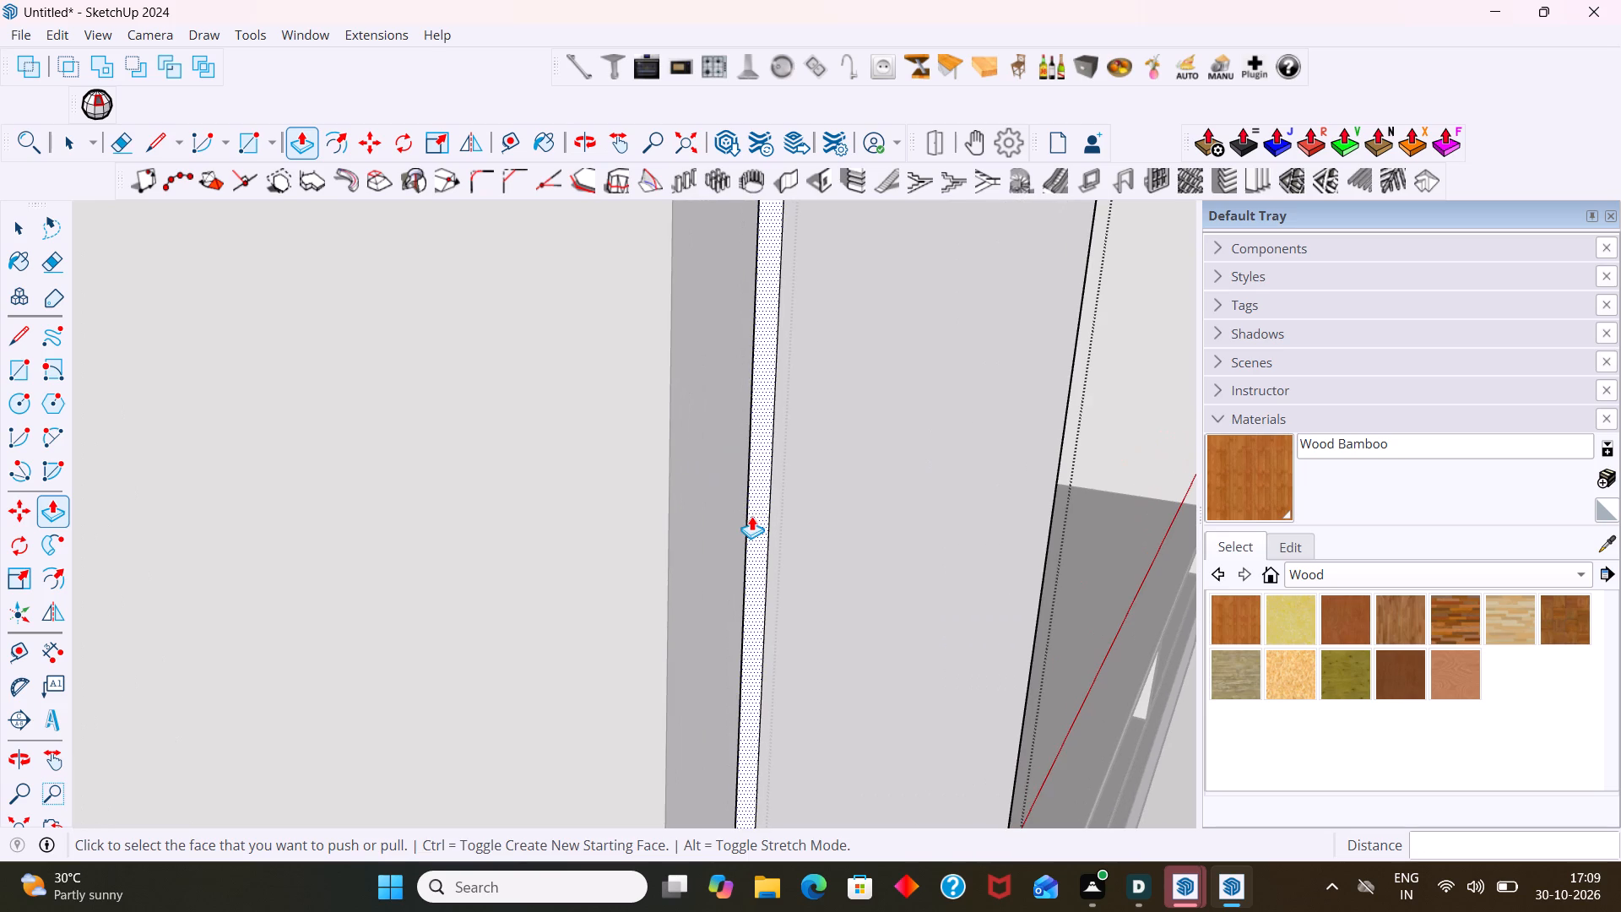
click(756, 518)
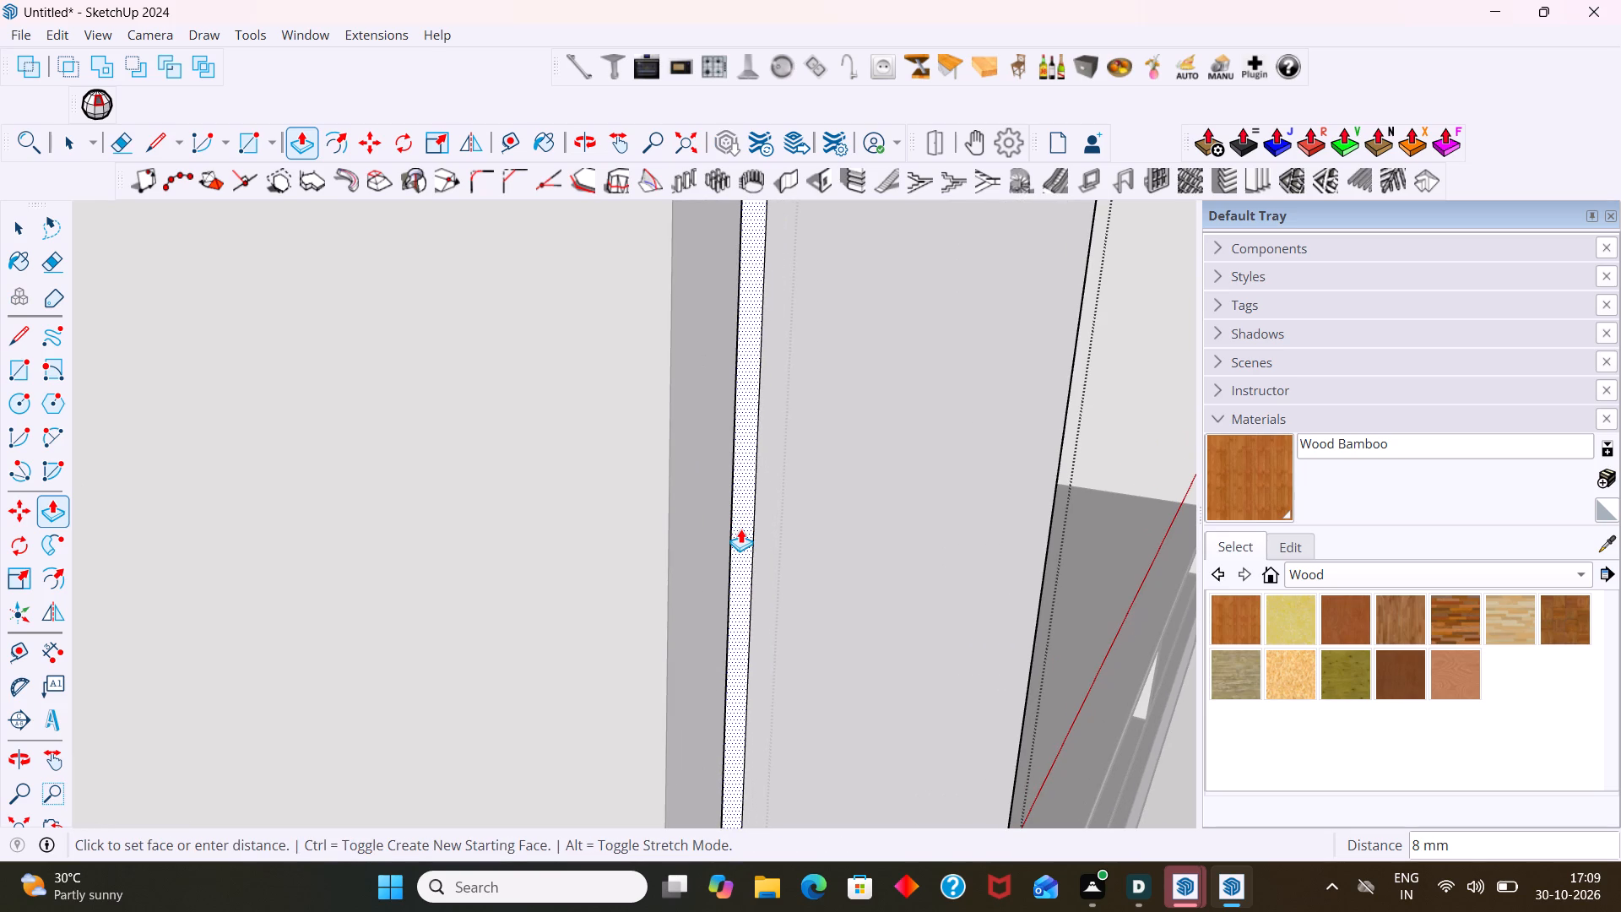
key(3)
key(Return)
Repeat the 3 mm Push/Pull on the panel's narrow bottom face, undoing any change made to the front face by mistake.
scroll(736, 532, down, 2)
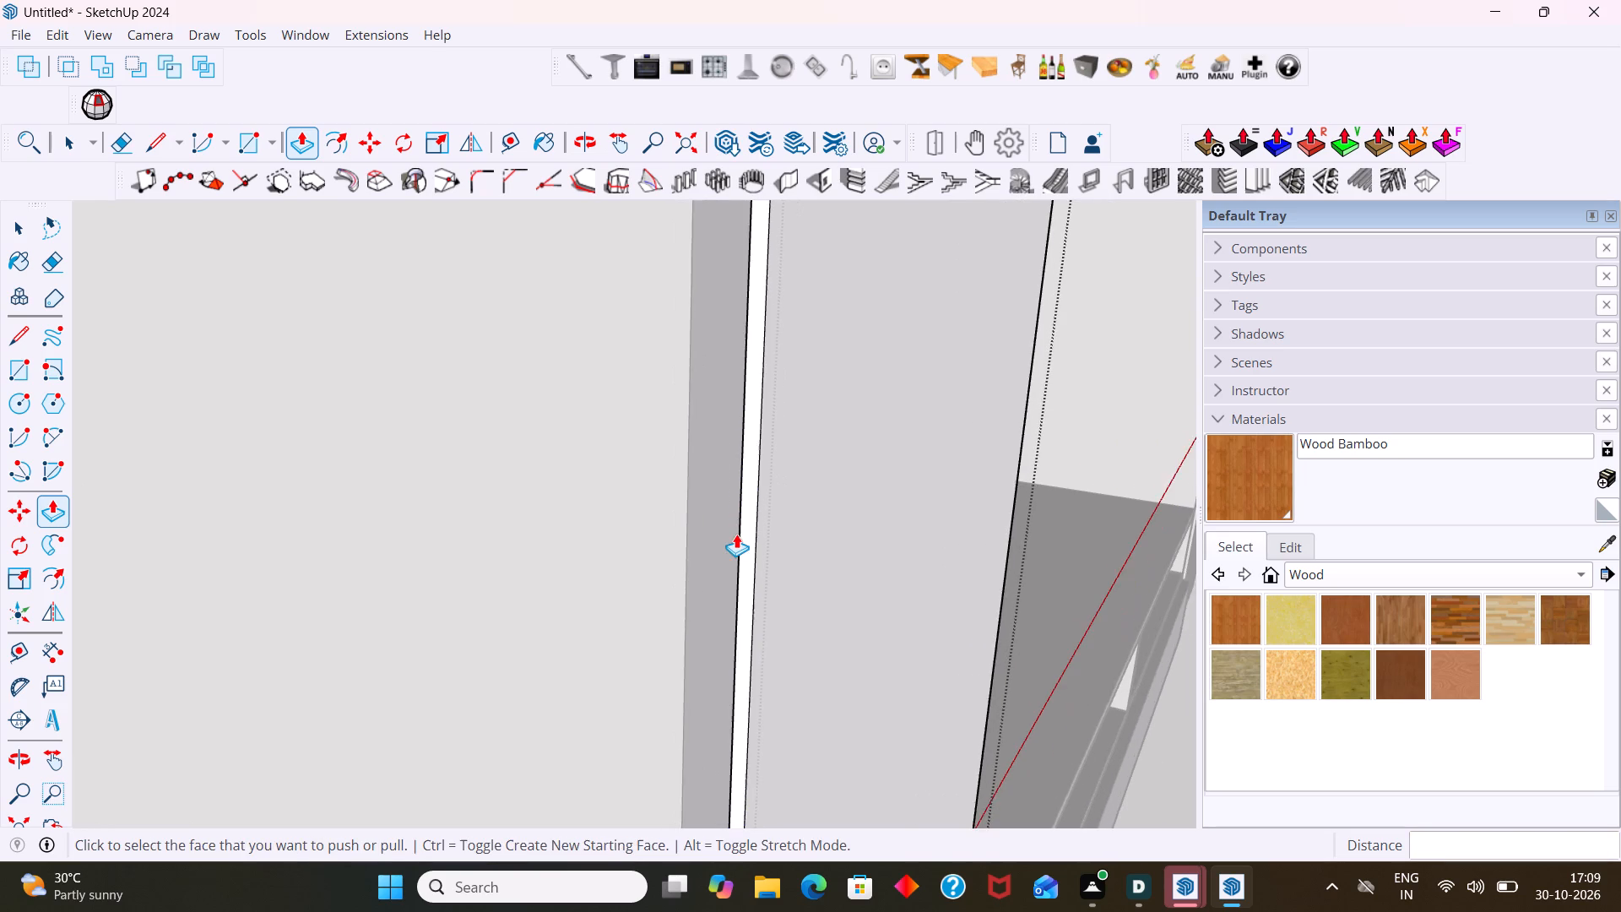
scroll(736, 534, down, 6)
shift+middle_drag(837, 574, 533, 493)
scroll(539, 496, down, 4)
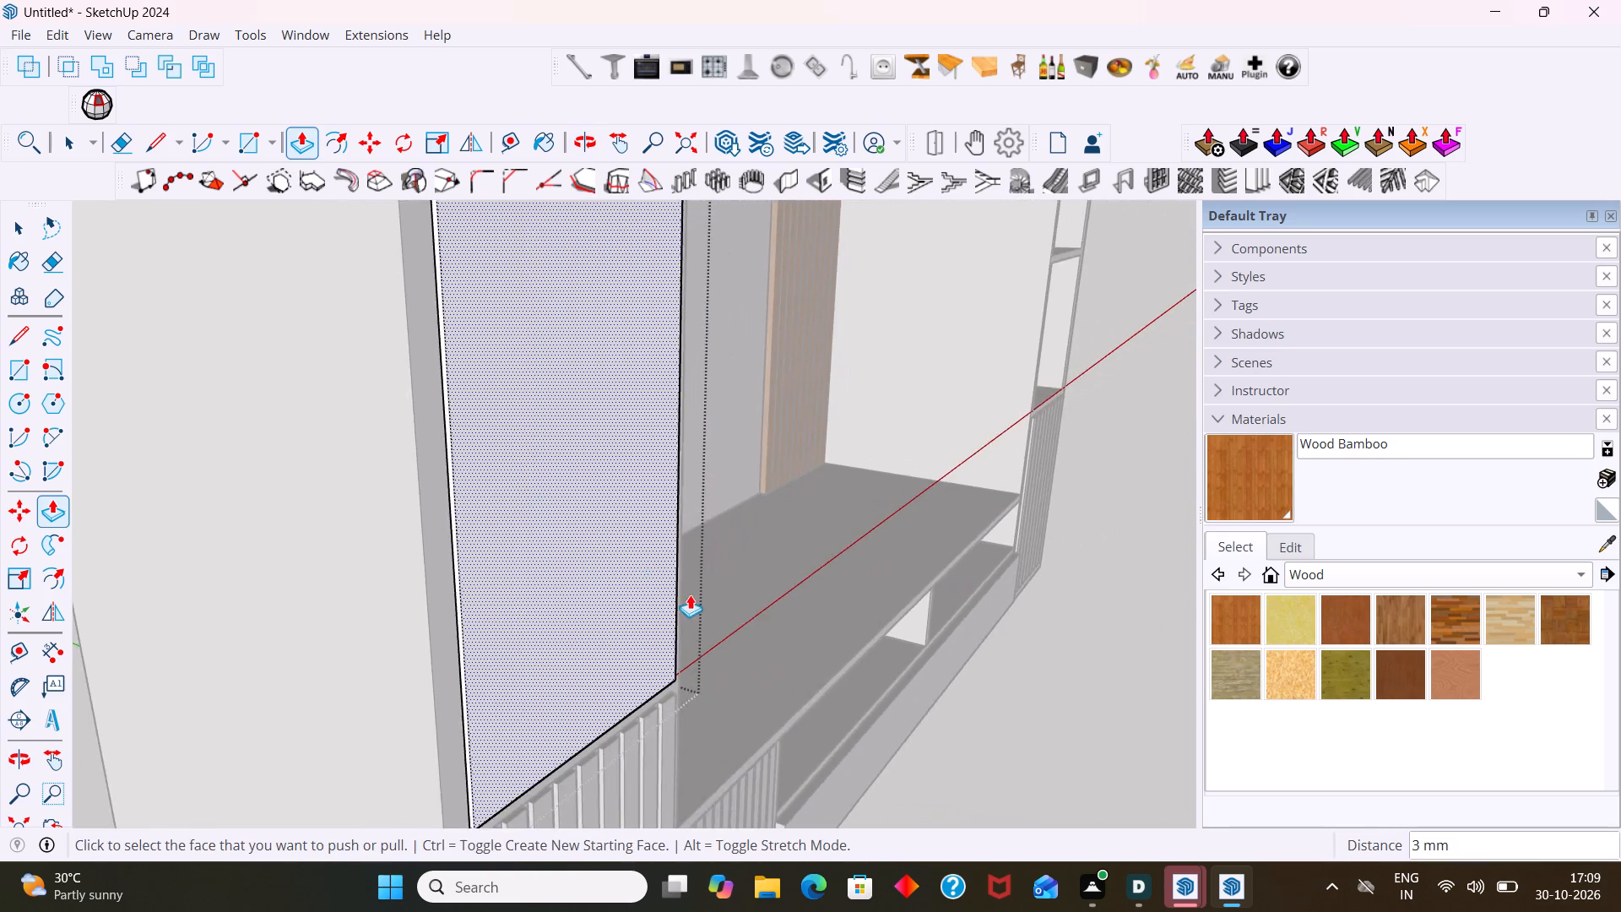
scroll(690, 594, down, 3)
middle_drag(656, 677, 547, 376)
scroll(473, 289, up, 10)
middle_drag(346, 253, 332, 308)
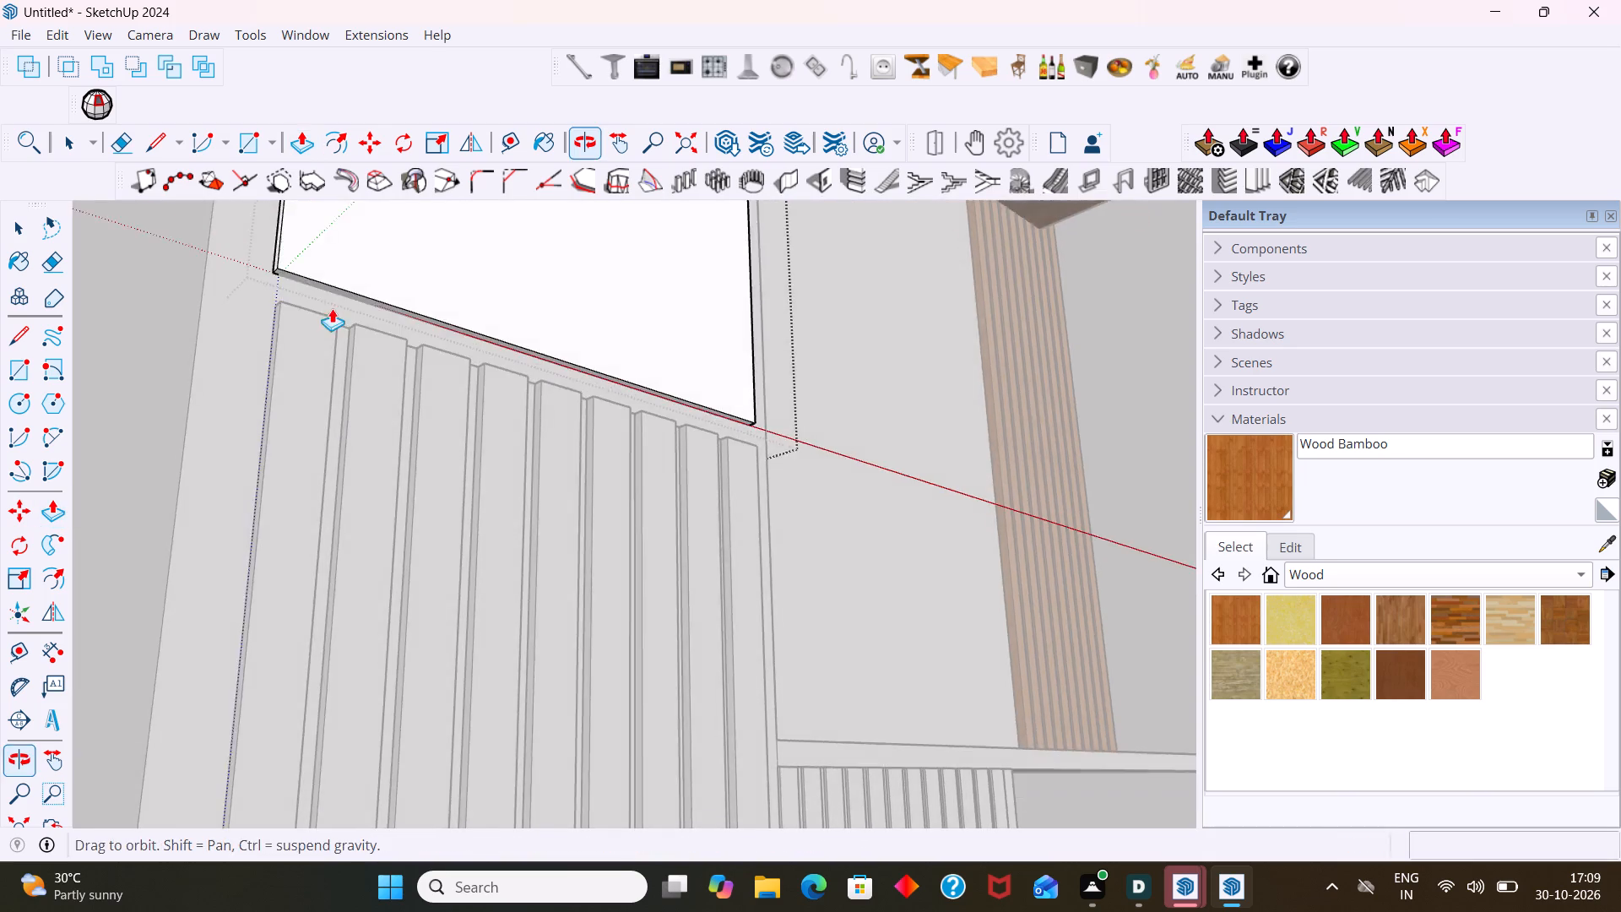
middle_drag(332, 308, 342, 318)
scroll(293, 276, up, 5)
middle_drag(291, 273, 312, 226)
scroll(311, 225, up, 4)
double_click(310, 226)
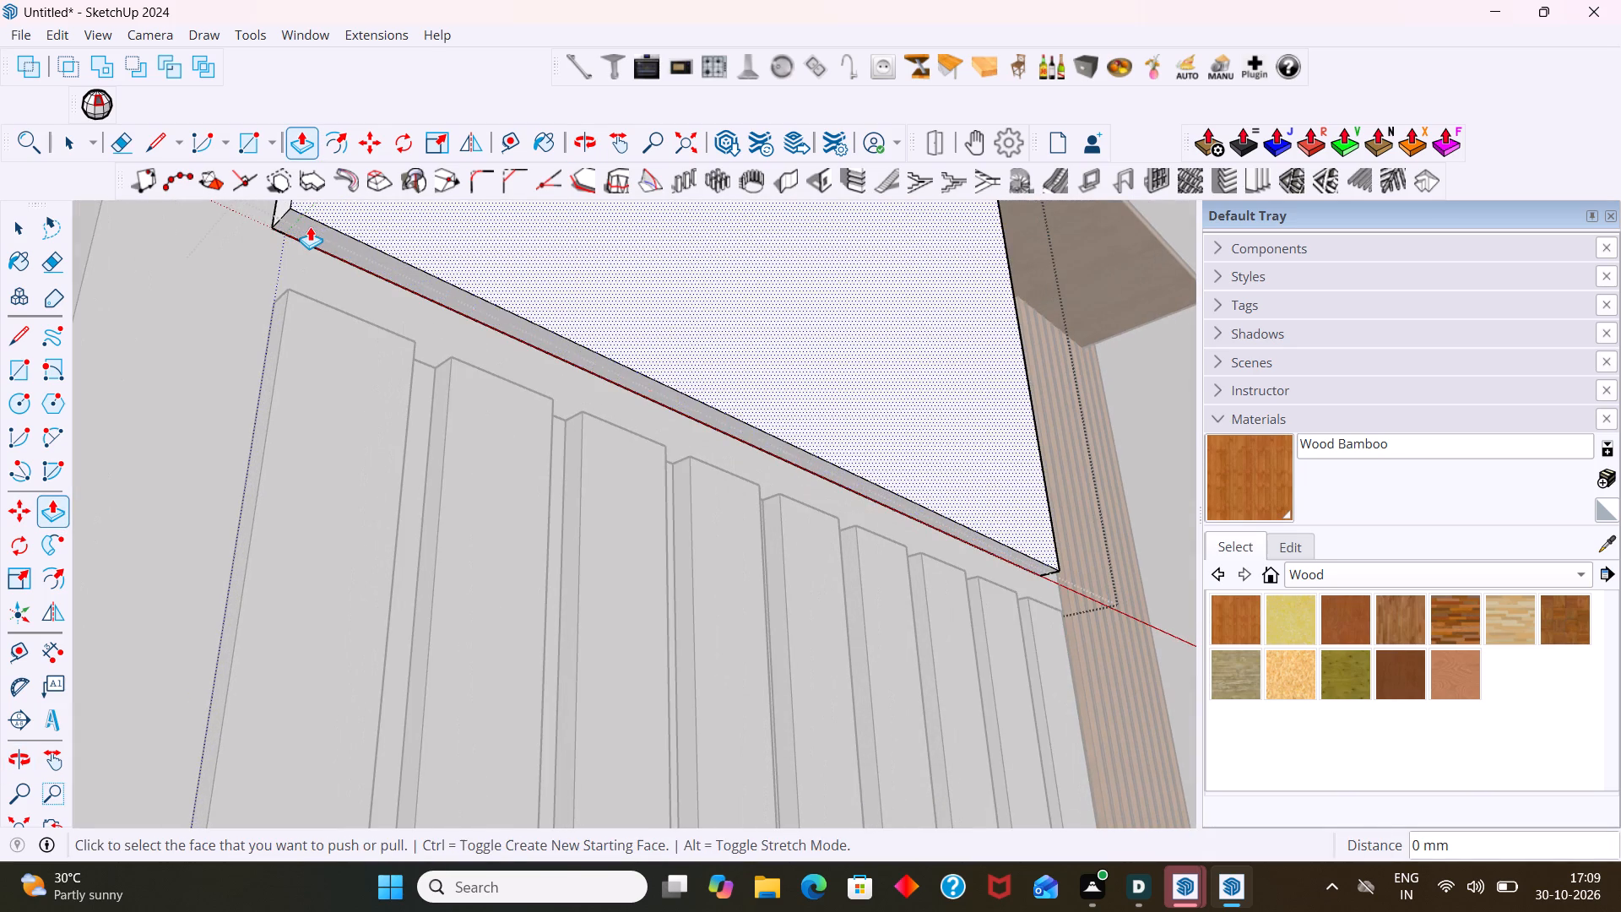
key(ctrl+z)
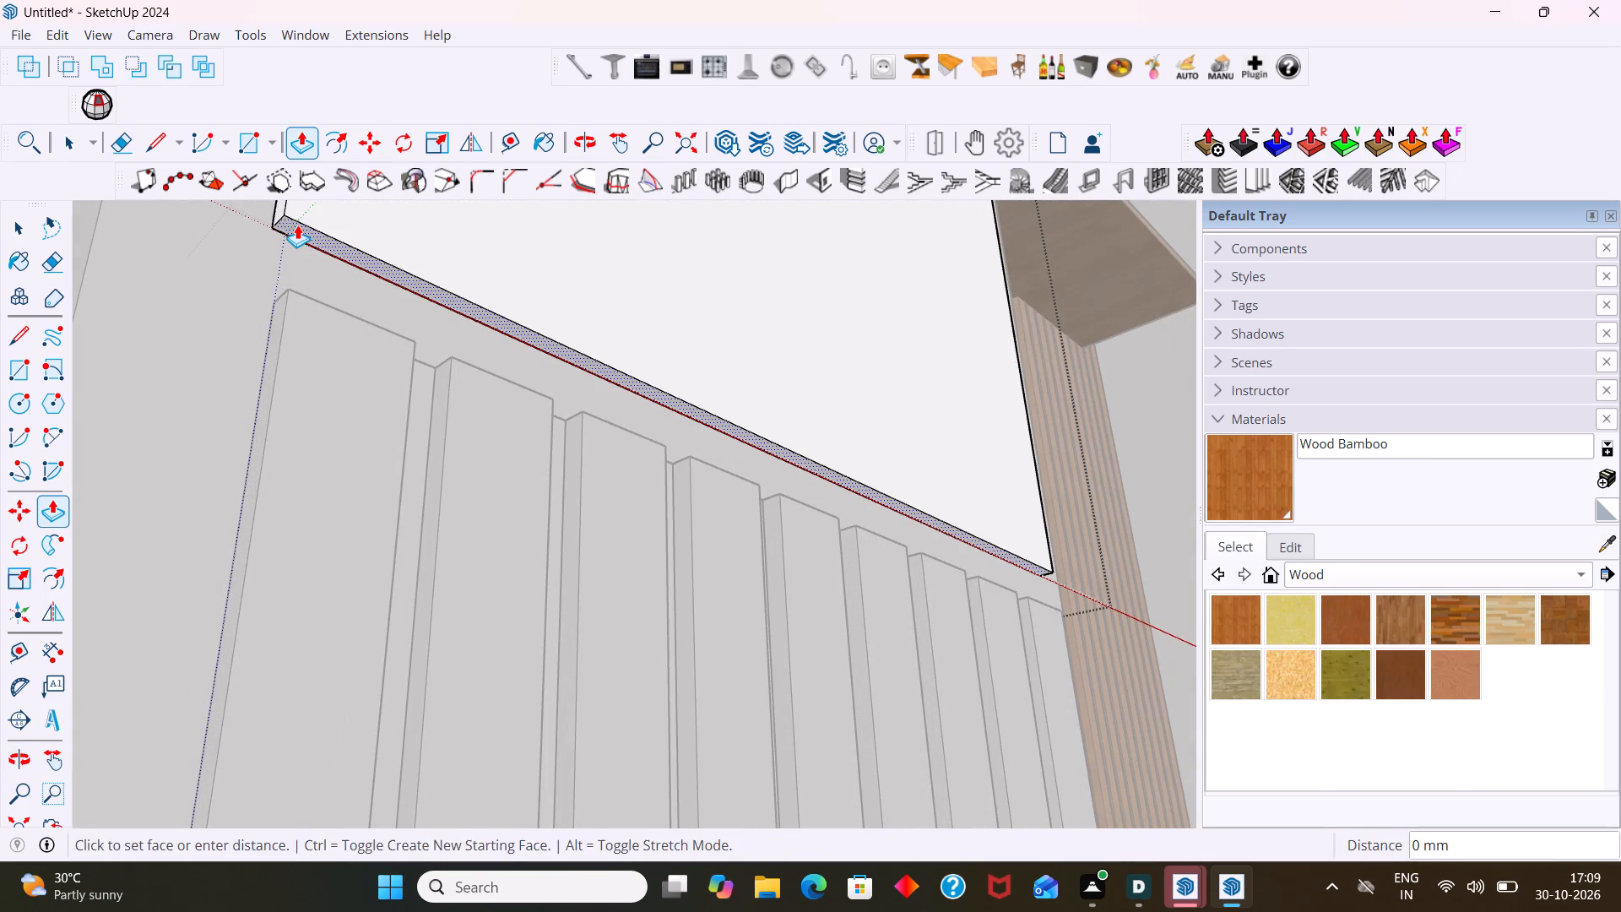
double_click(297, 225)
Repeat the 3 mm Push/Pull on the panel's narrow inner side face, next to the central niche.
scroll(300, 228, down, 9)
middle_drag(898, 443, 432, 499)
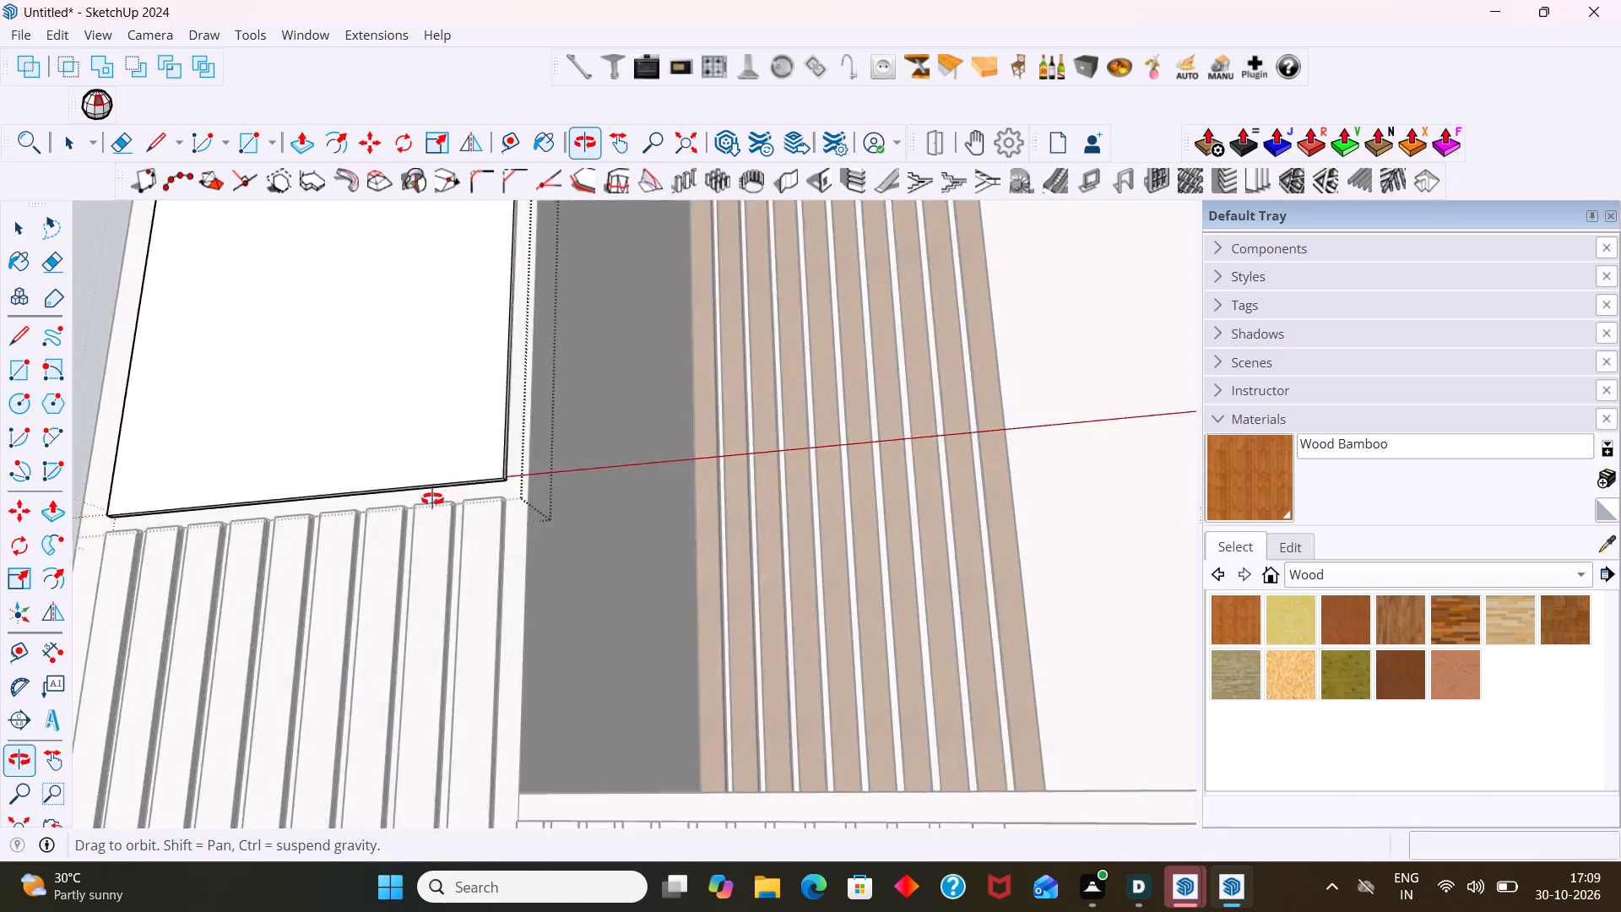
middle_drag(432, 499, 366, 530)
scroll(415, 515, up, 5)
middle_drag(435, 503, 304, 567)
scroll(545, 505, up, 6)
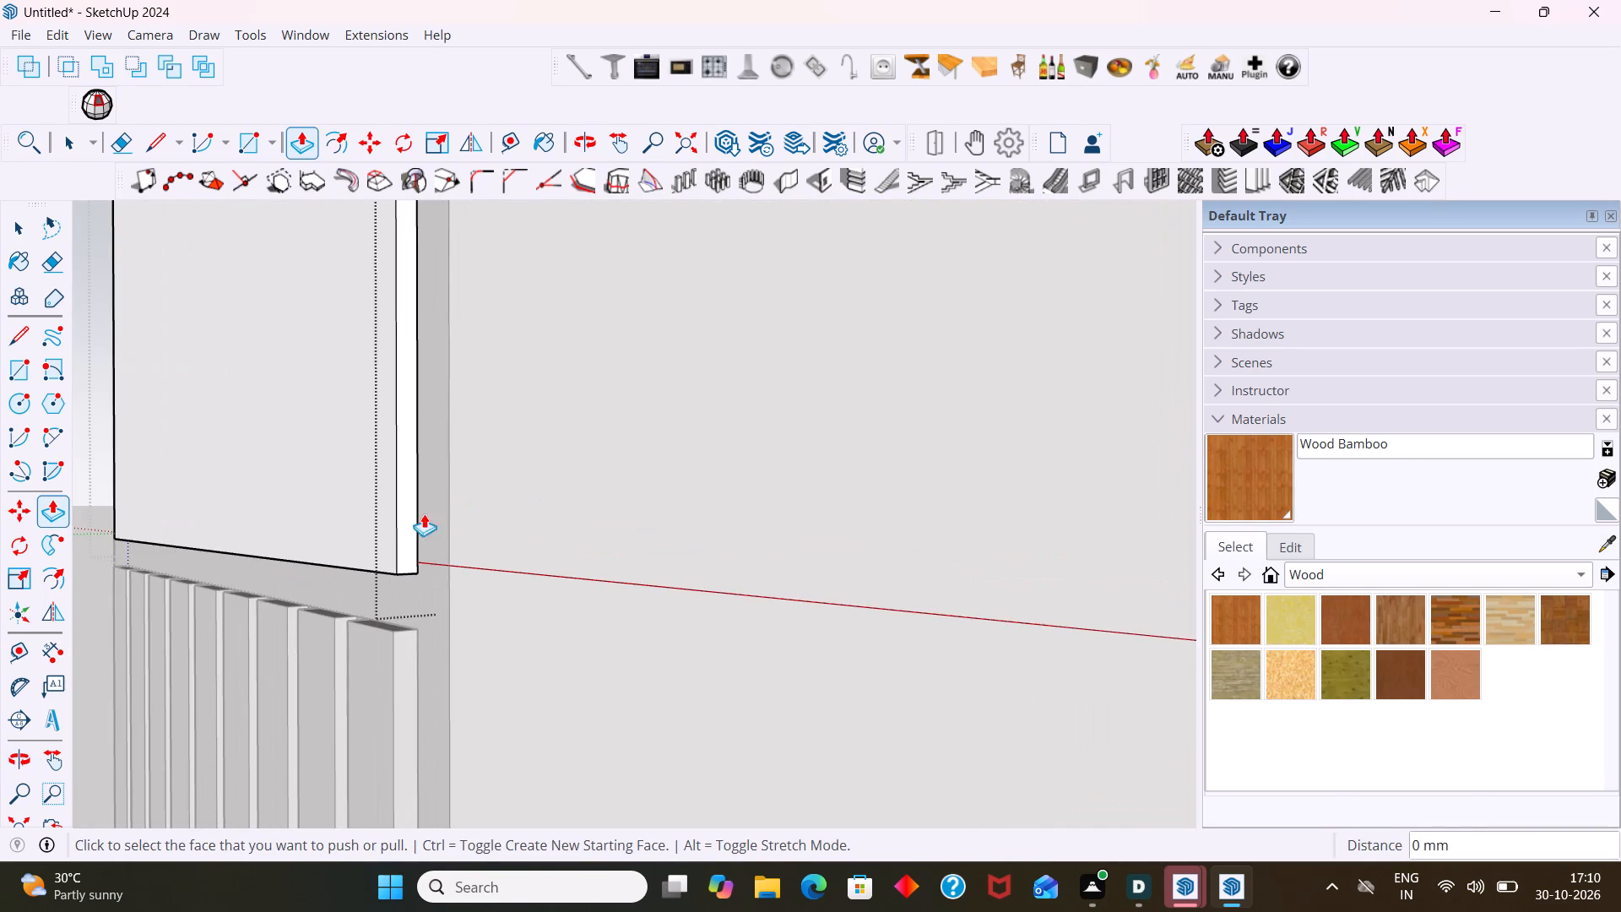
scroll(406, 518, up, 2)
double_click(406, 518)
Repeat the 3 mm Push/Pull on the panel's narrow top face and leave the group.
scroll(414, 518, down, 14)
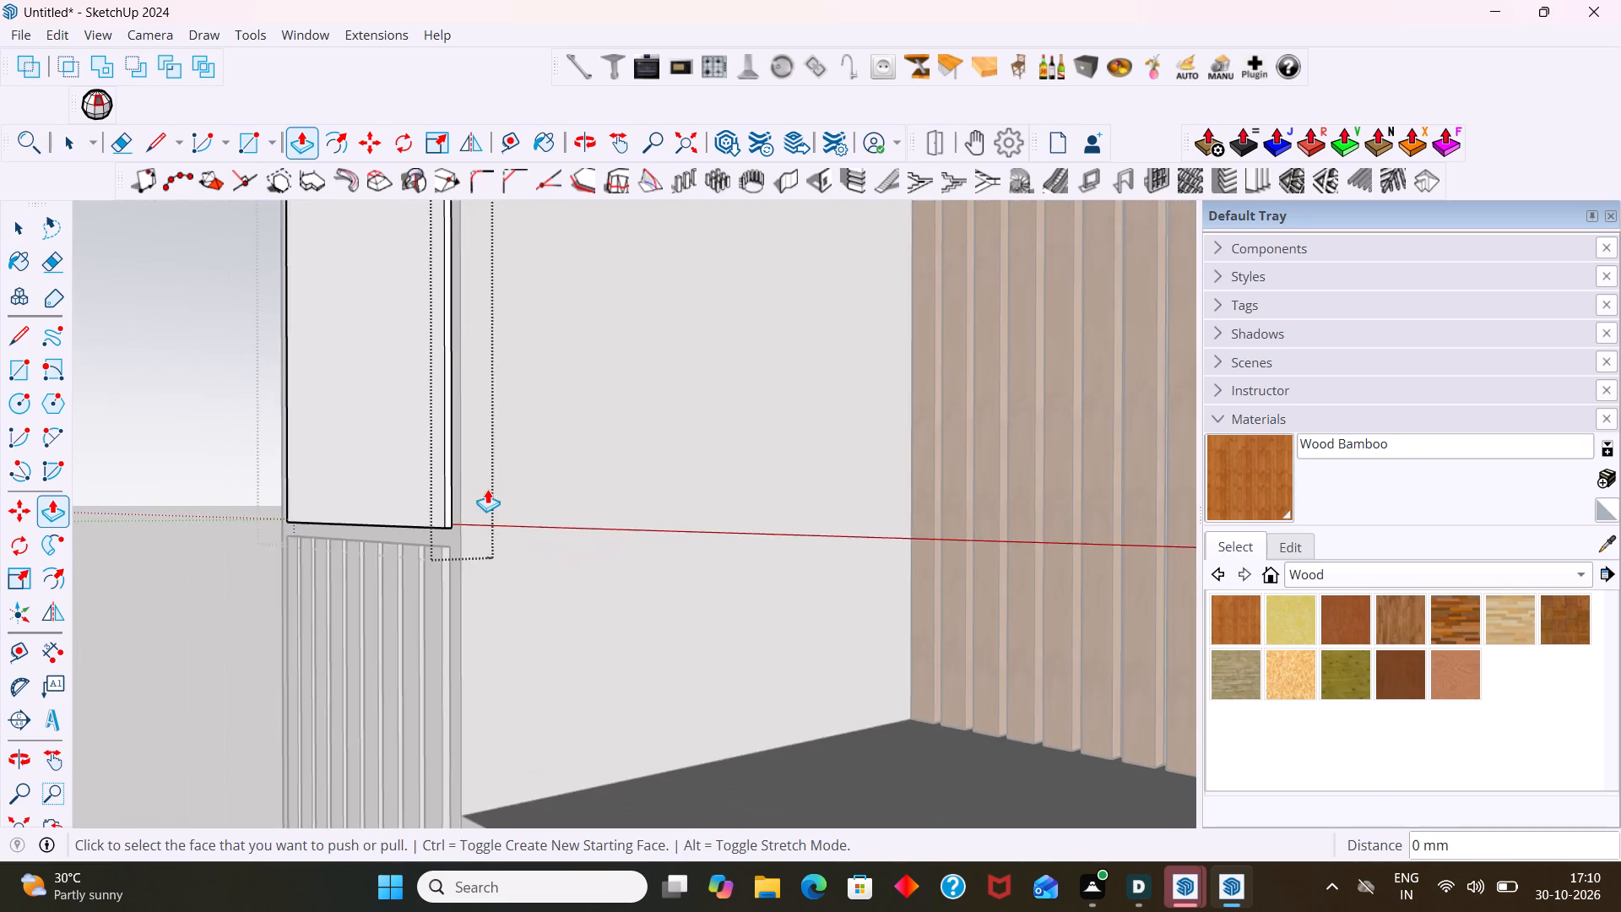
scroll(487, 489, down, 6)
middle_drag(518, 475, 550, 697)
scroll(501, 564, down, 18)
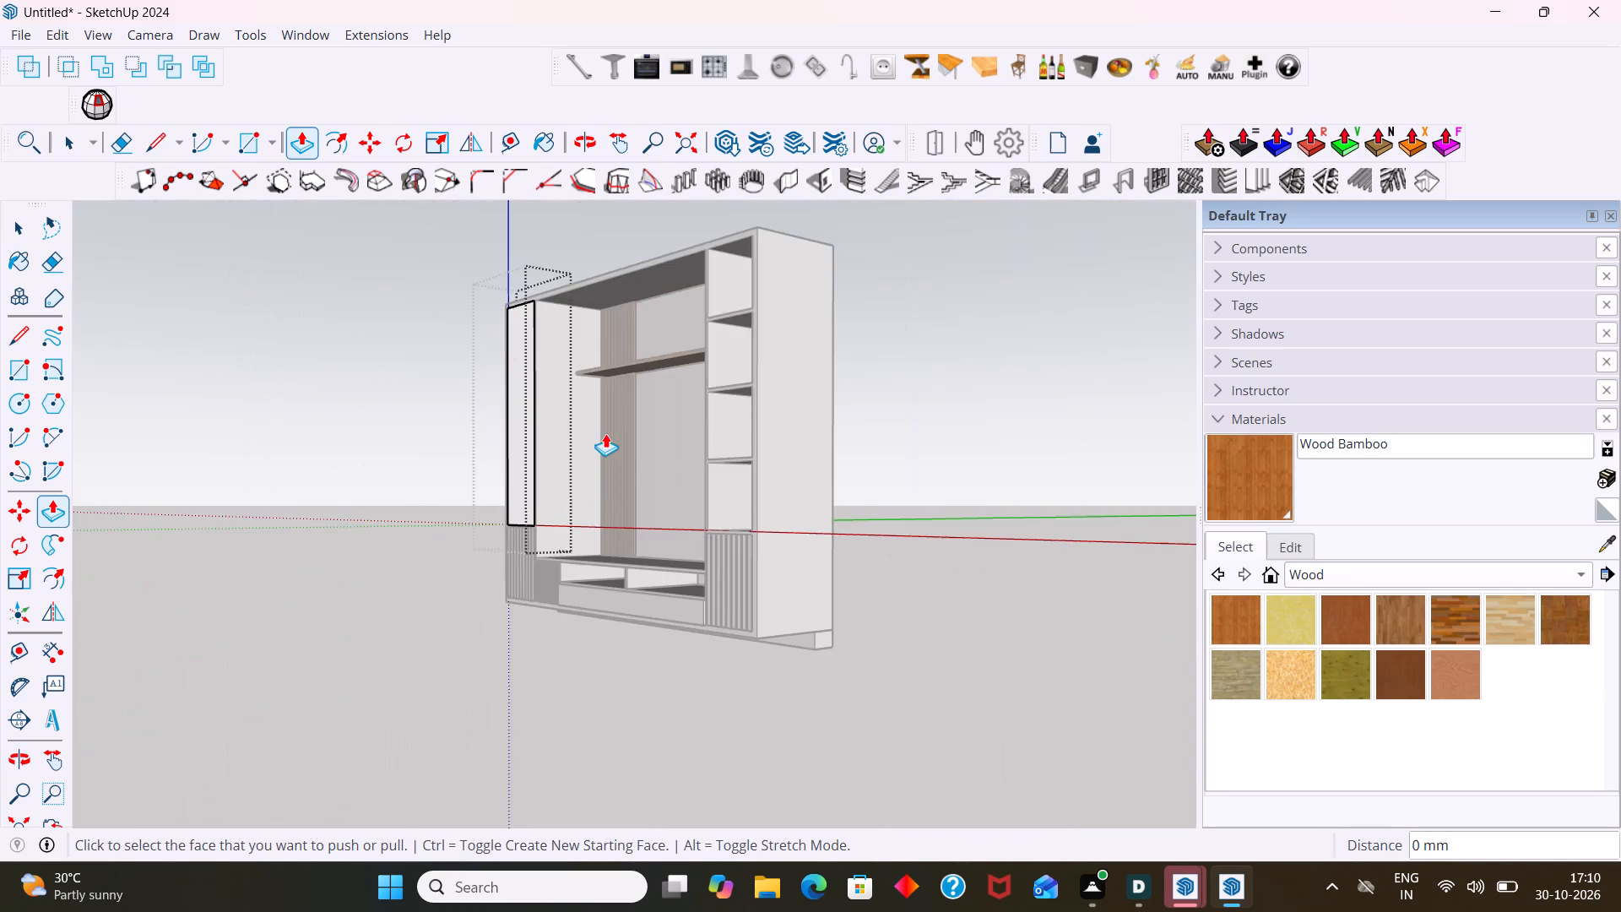
middle_drag(605, 433, 604, 613)
scroll(505, 442, up, 8)
middle_drag(547, 508, 504, 756)
scroll(592, 486, up, 5)
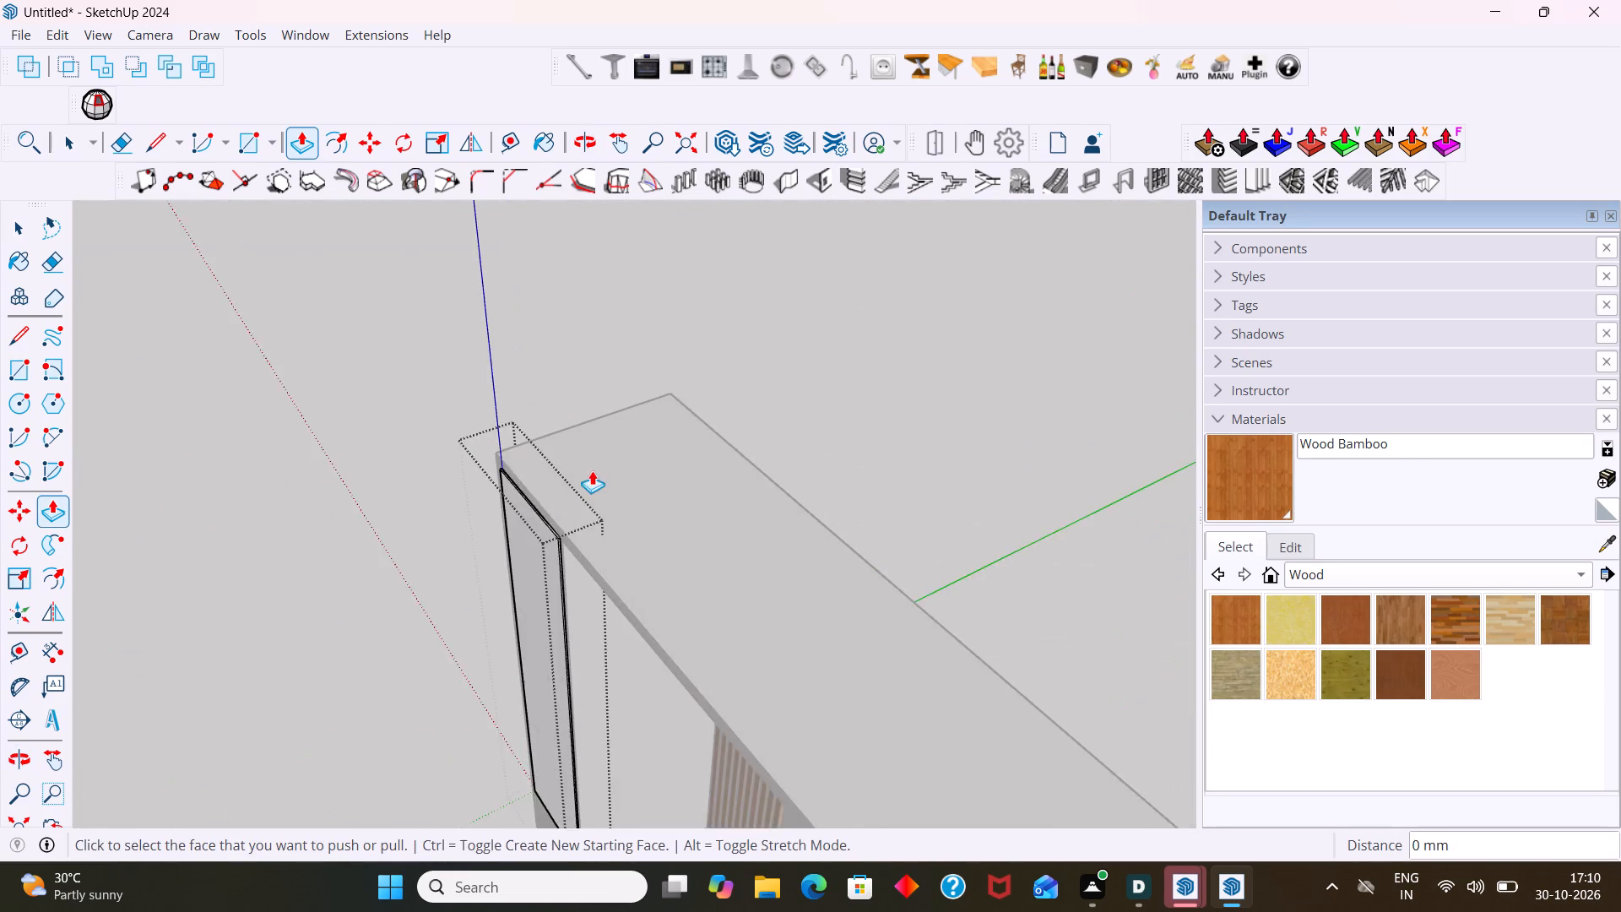
scroll(592, 470, up, 20)
scroll(592, 470, up, 9)
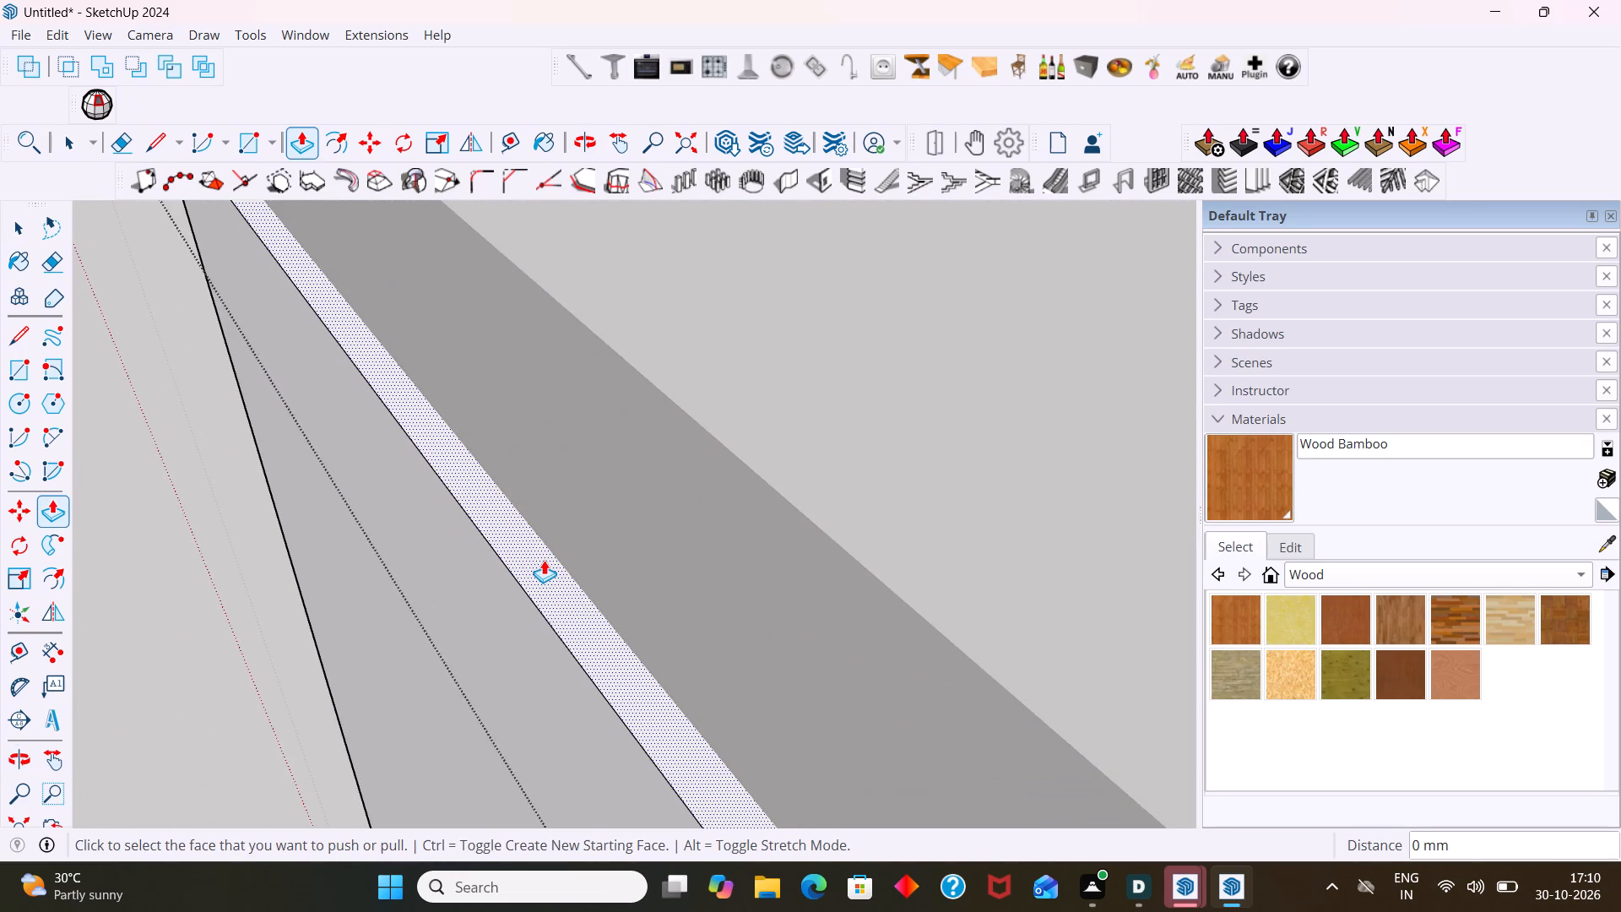
double_click(544, 560)
scroll(544, 561, down, 19)
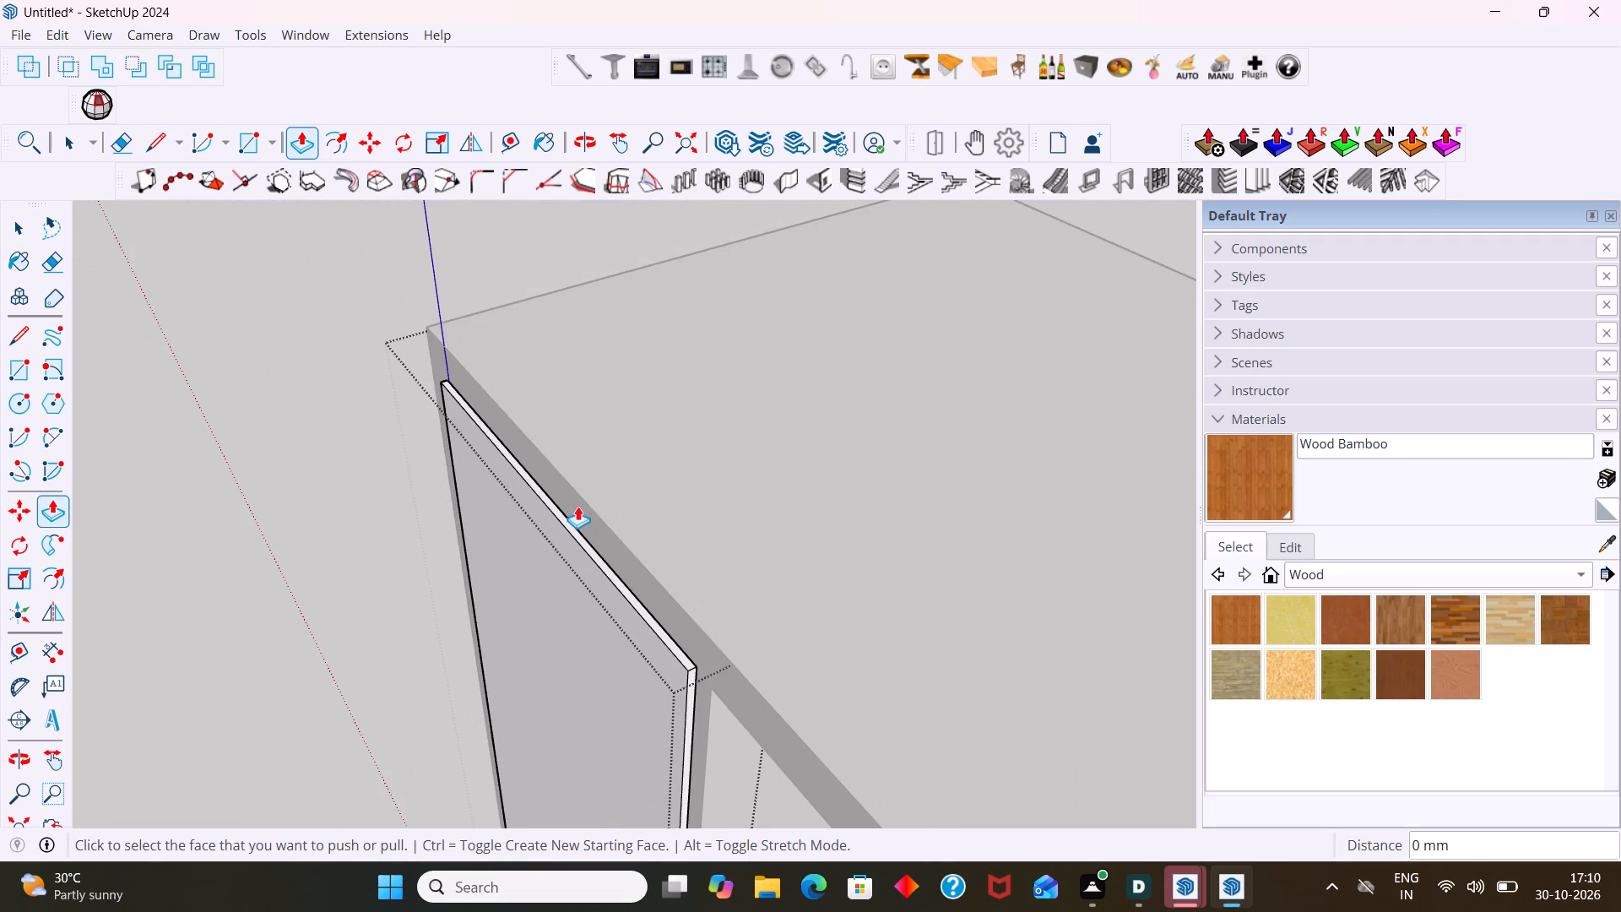
key(space)
click(291, 340)
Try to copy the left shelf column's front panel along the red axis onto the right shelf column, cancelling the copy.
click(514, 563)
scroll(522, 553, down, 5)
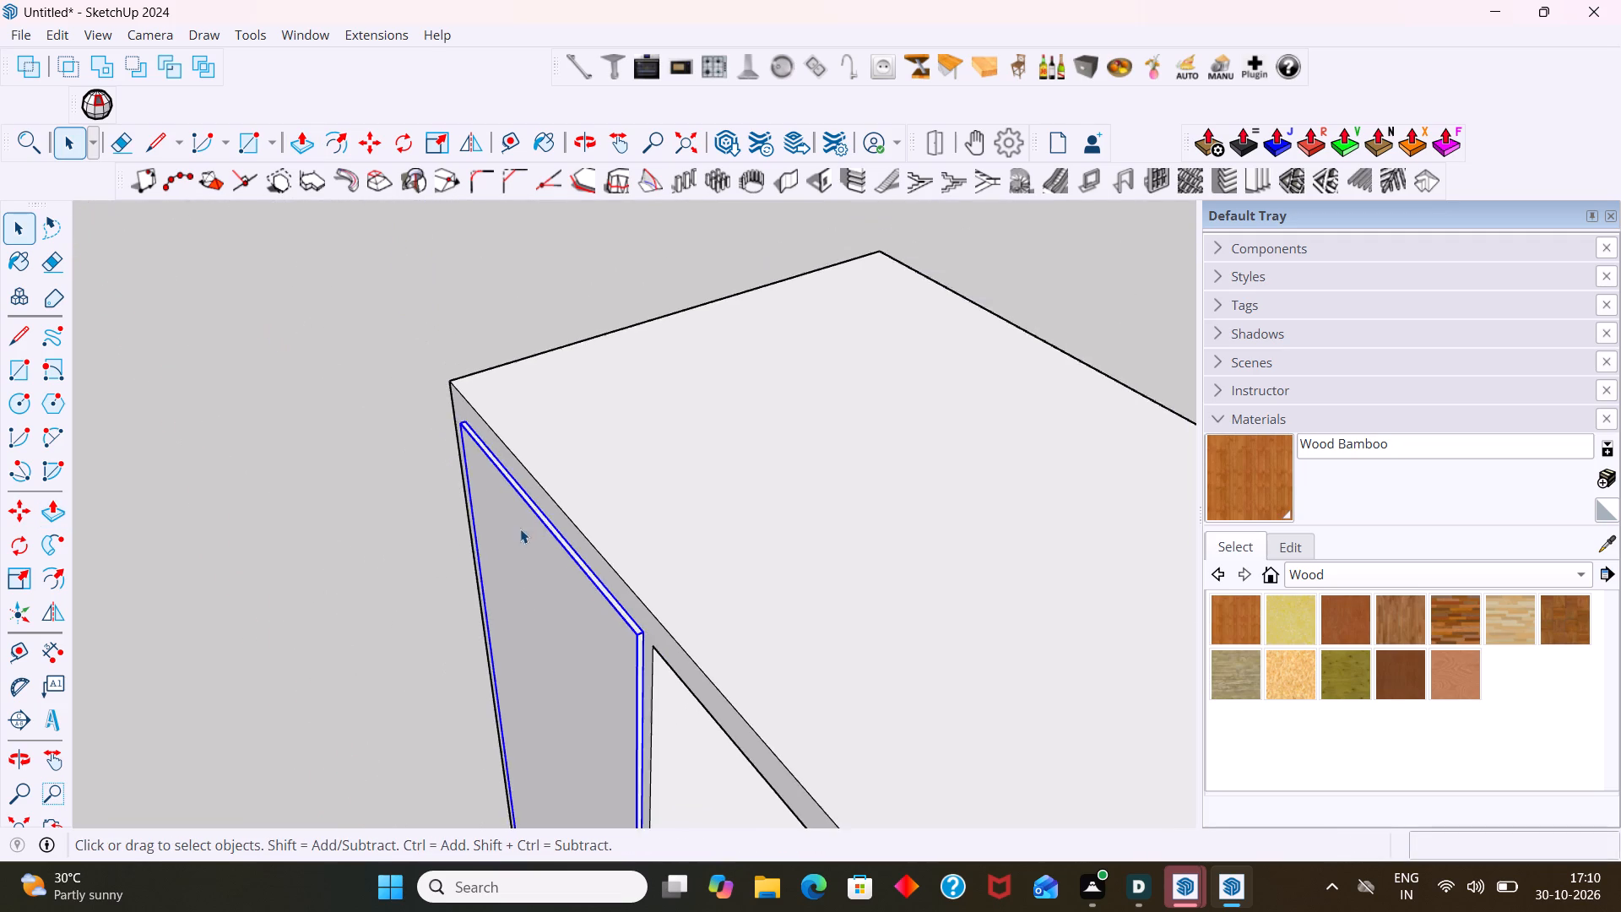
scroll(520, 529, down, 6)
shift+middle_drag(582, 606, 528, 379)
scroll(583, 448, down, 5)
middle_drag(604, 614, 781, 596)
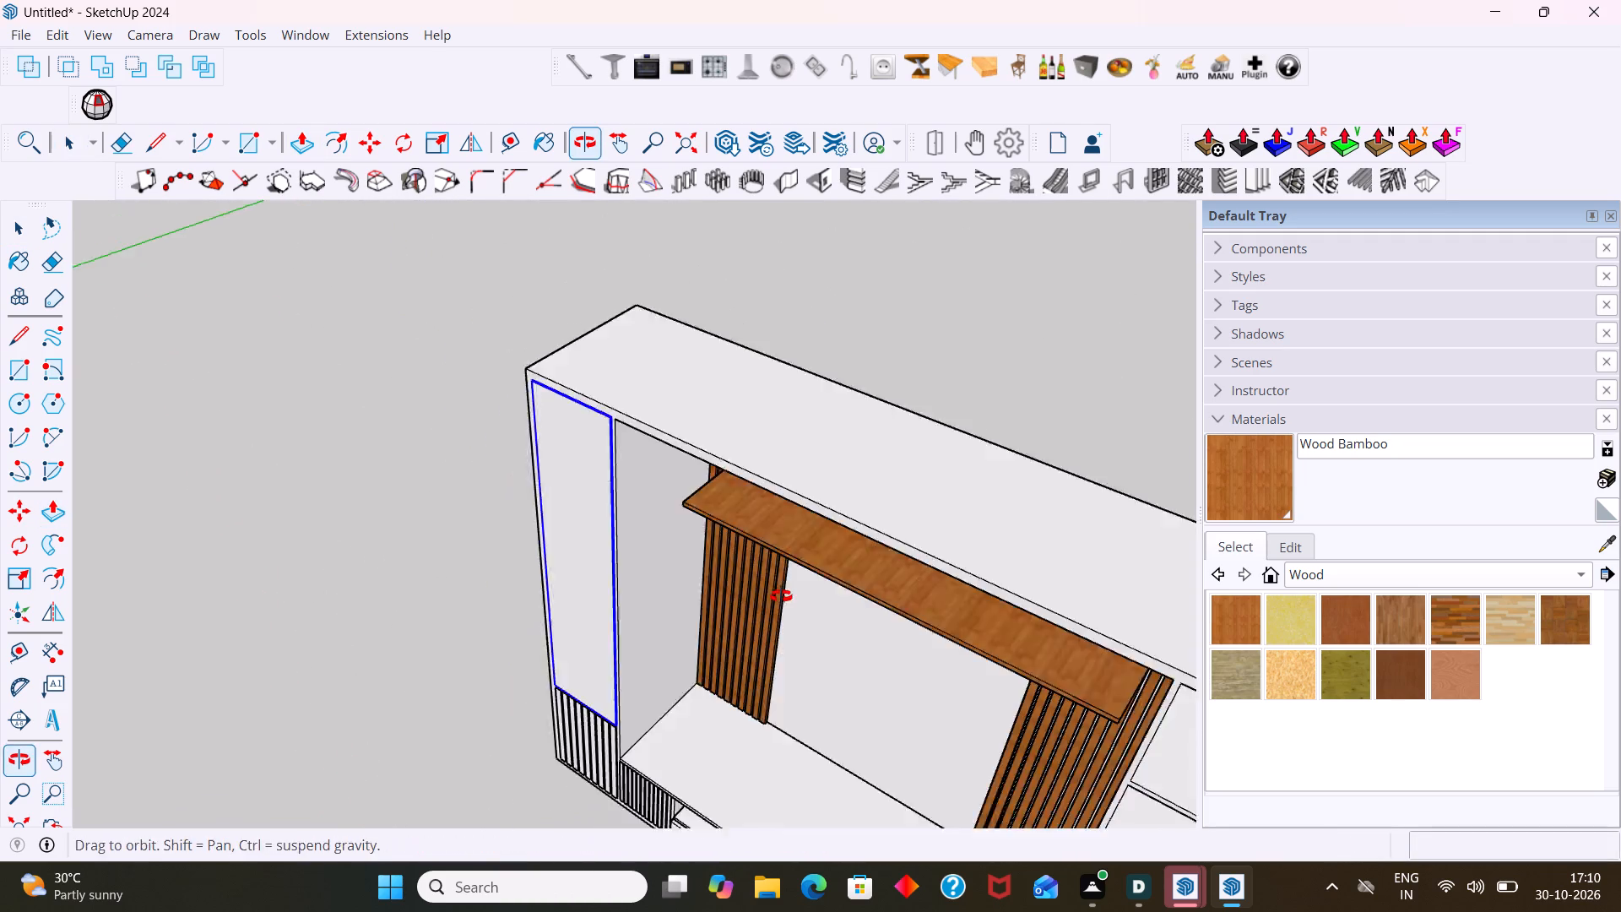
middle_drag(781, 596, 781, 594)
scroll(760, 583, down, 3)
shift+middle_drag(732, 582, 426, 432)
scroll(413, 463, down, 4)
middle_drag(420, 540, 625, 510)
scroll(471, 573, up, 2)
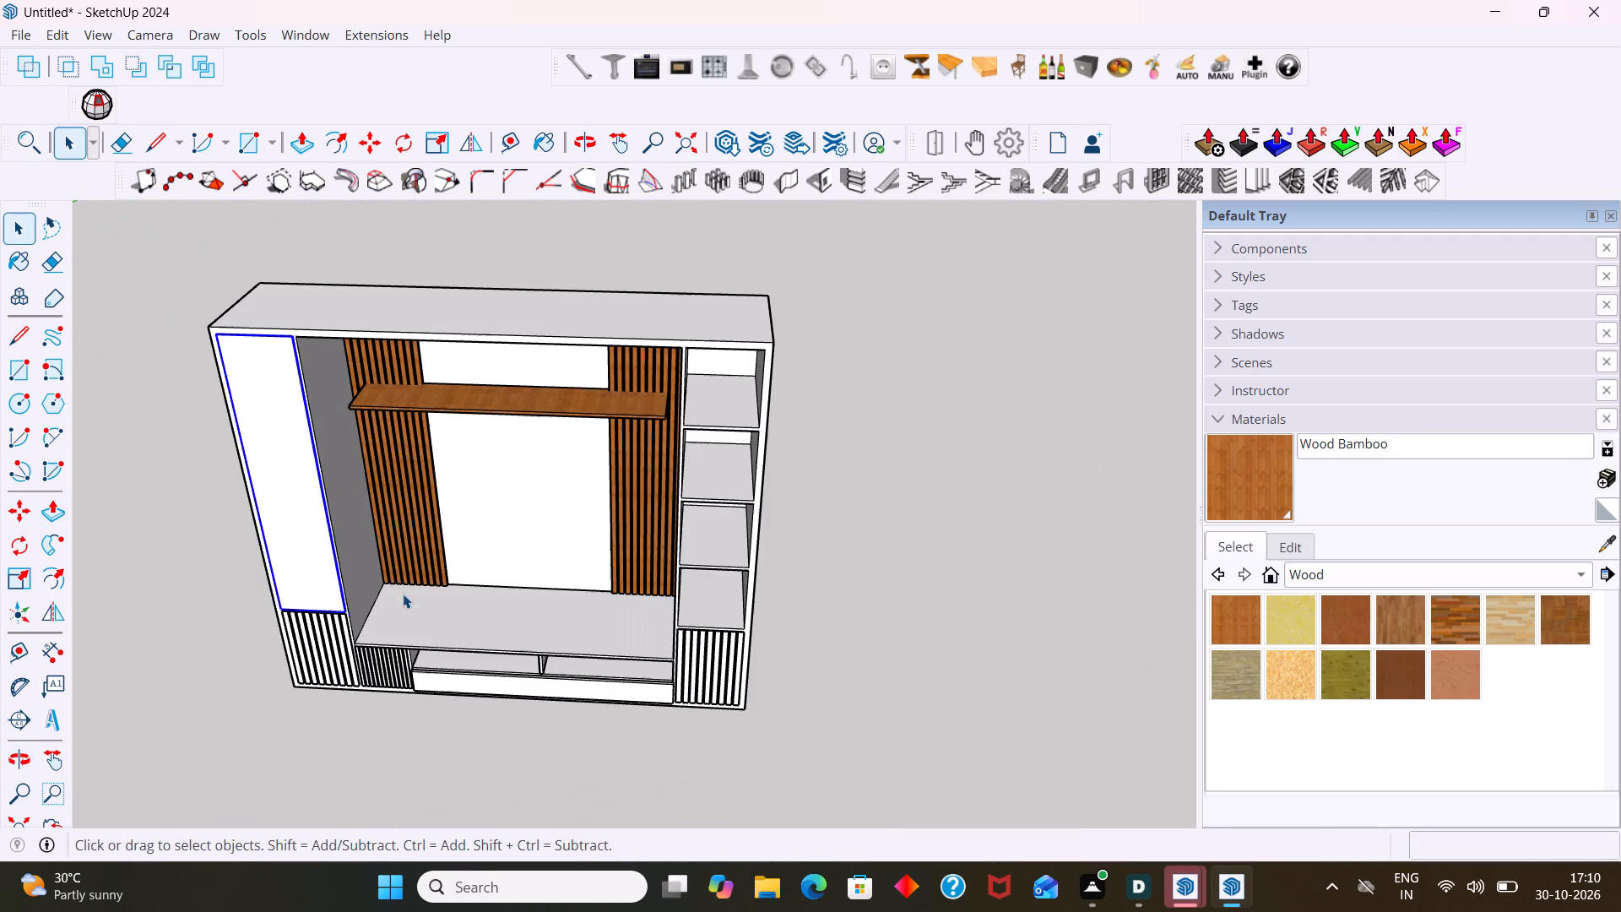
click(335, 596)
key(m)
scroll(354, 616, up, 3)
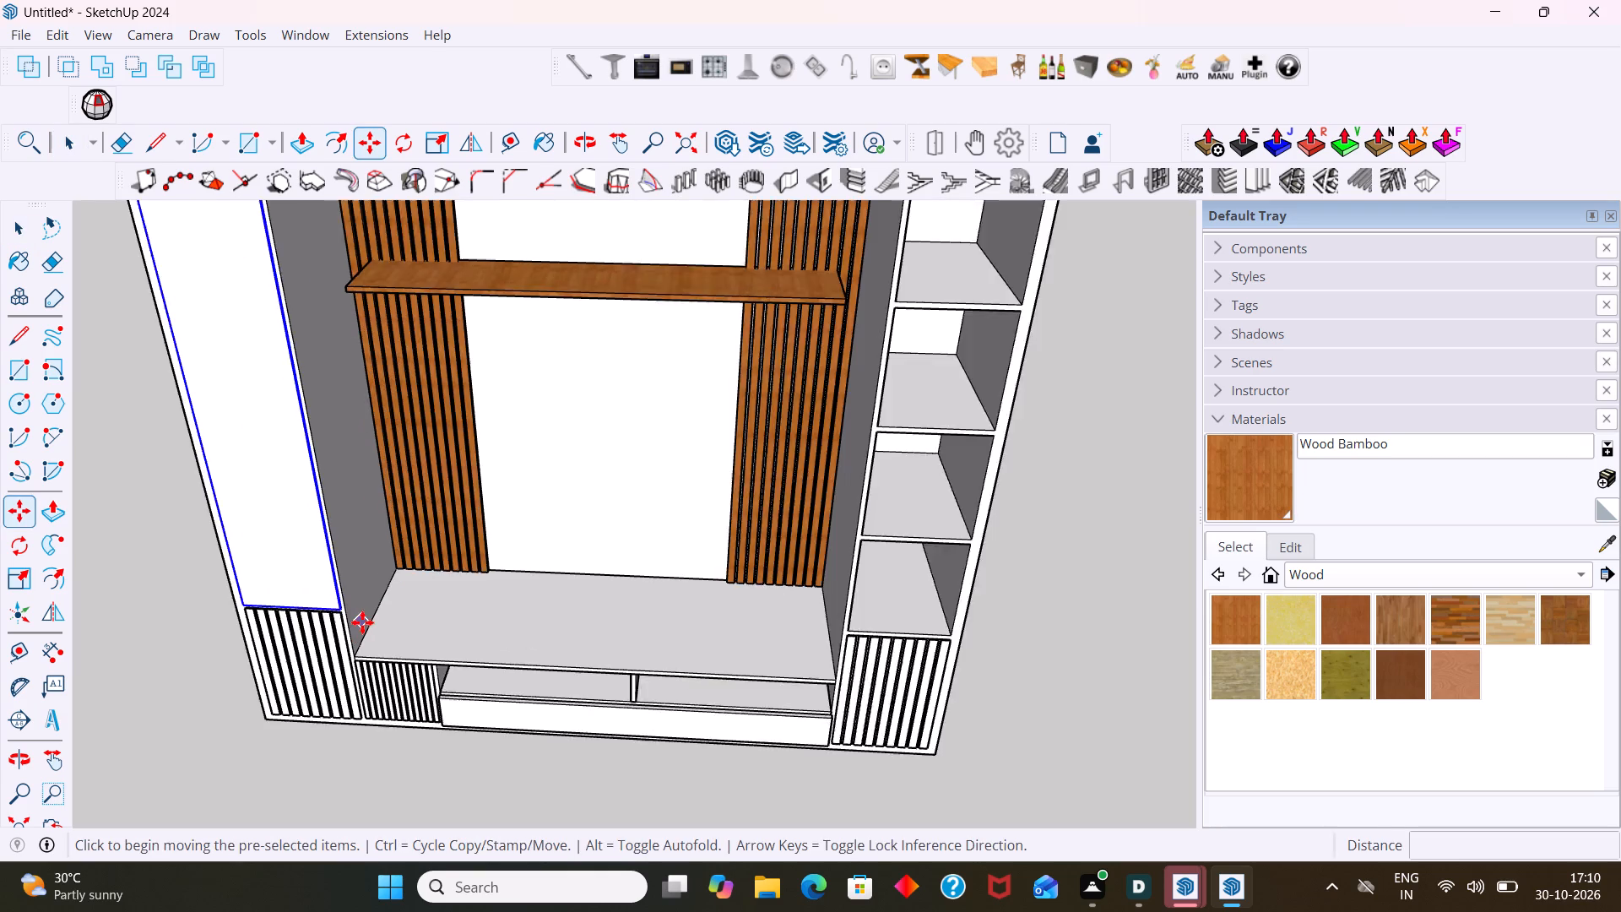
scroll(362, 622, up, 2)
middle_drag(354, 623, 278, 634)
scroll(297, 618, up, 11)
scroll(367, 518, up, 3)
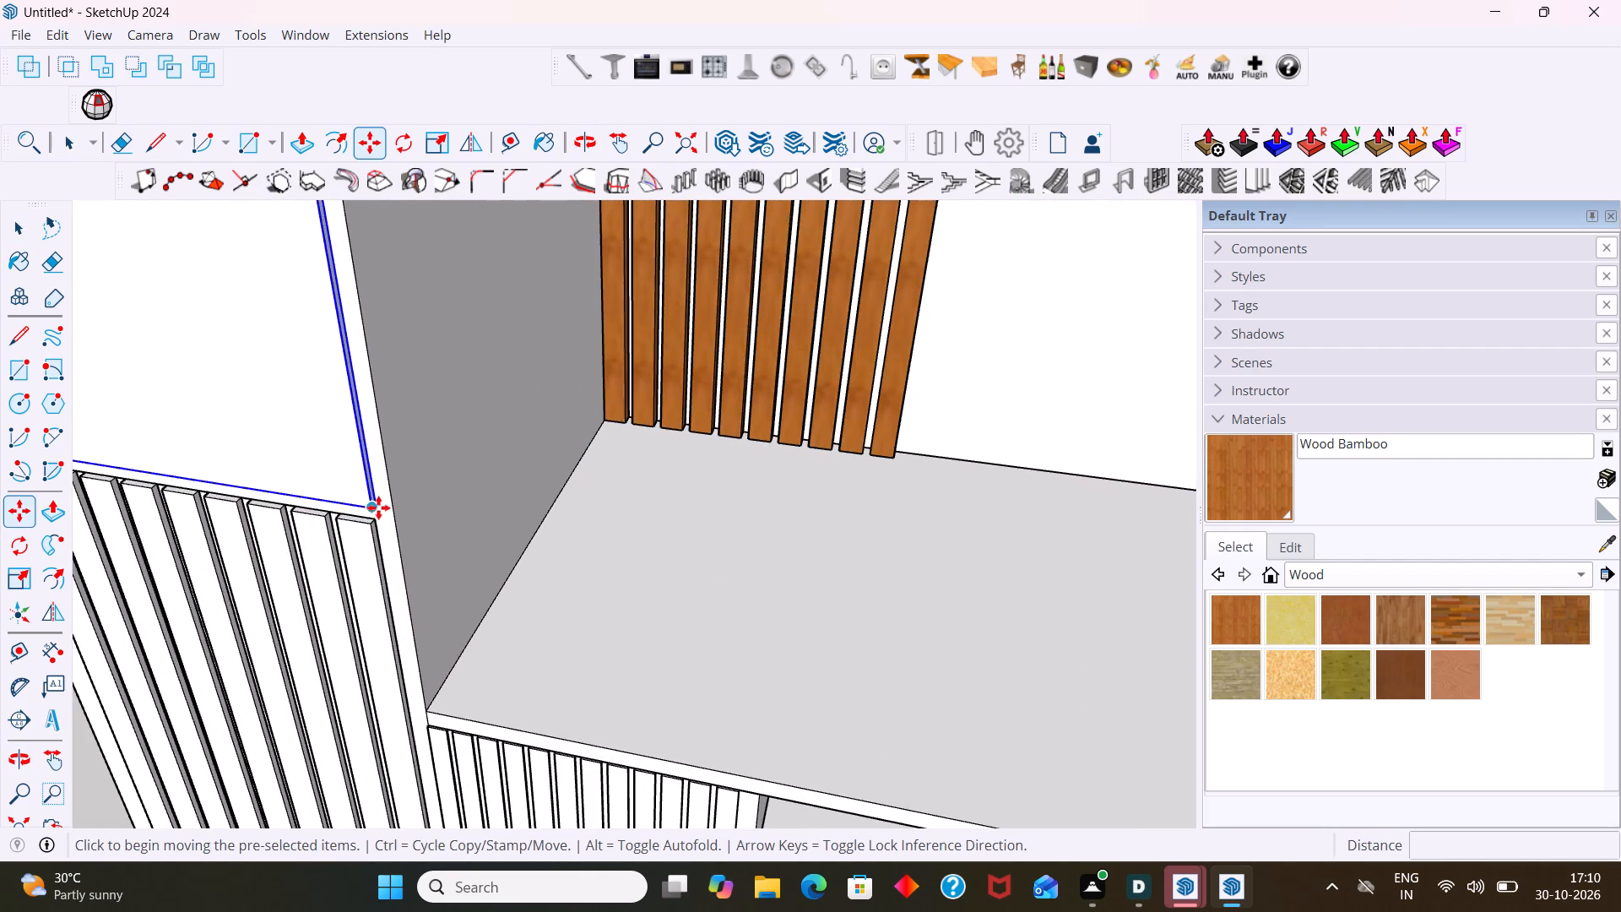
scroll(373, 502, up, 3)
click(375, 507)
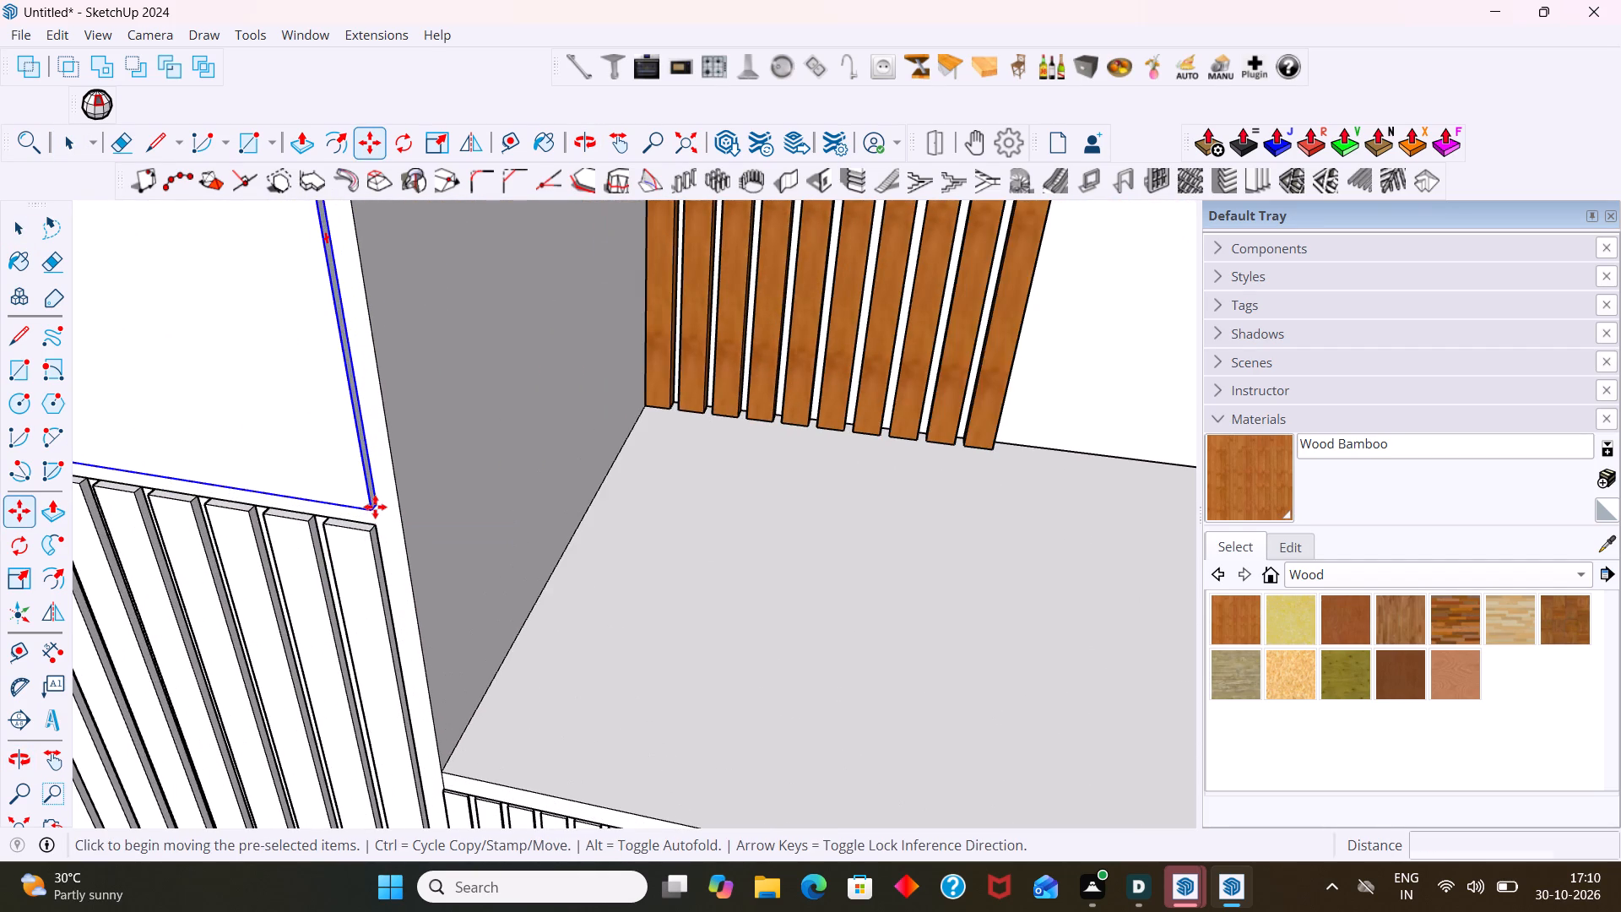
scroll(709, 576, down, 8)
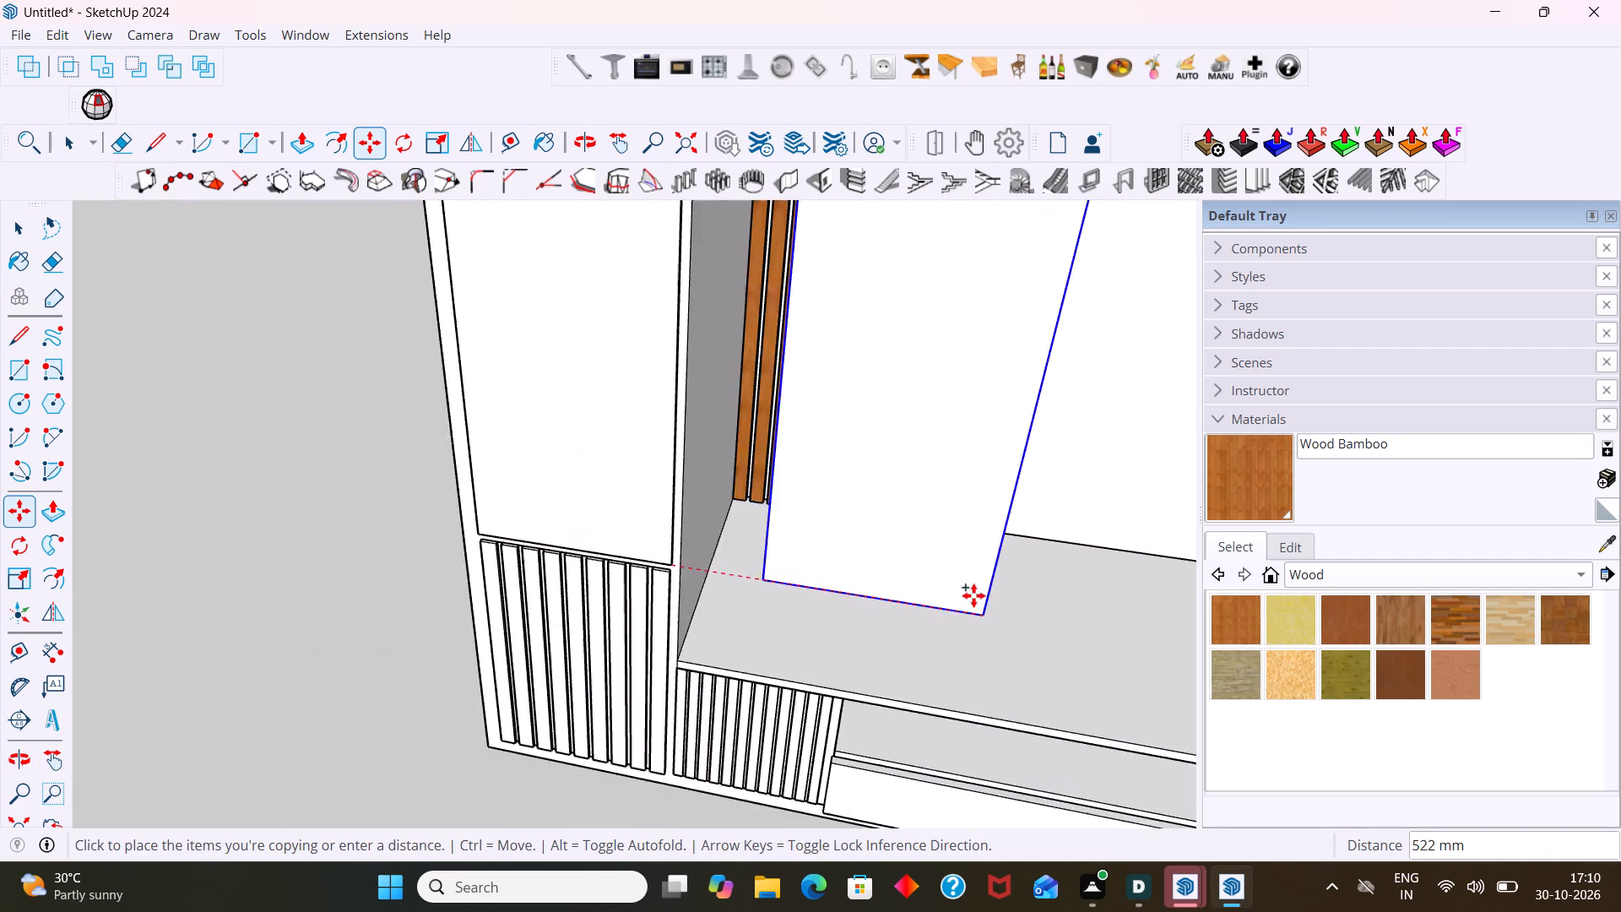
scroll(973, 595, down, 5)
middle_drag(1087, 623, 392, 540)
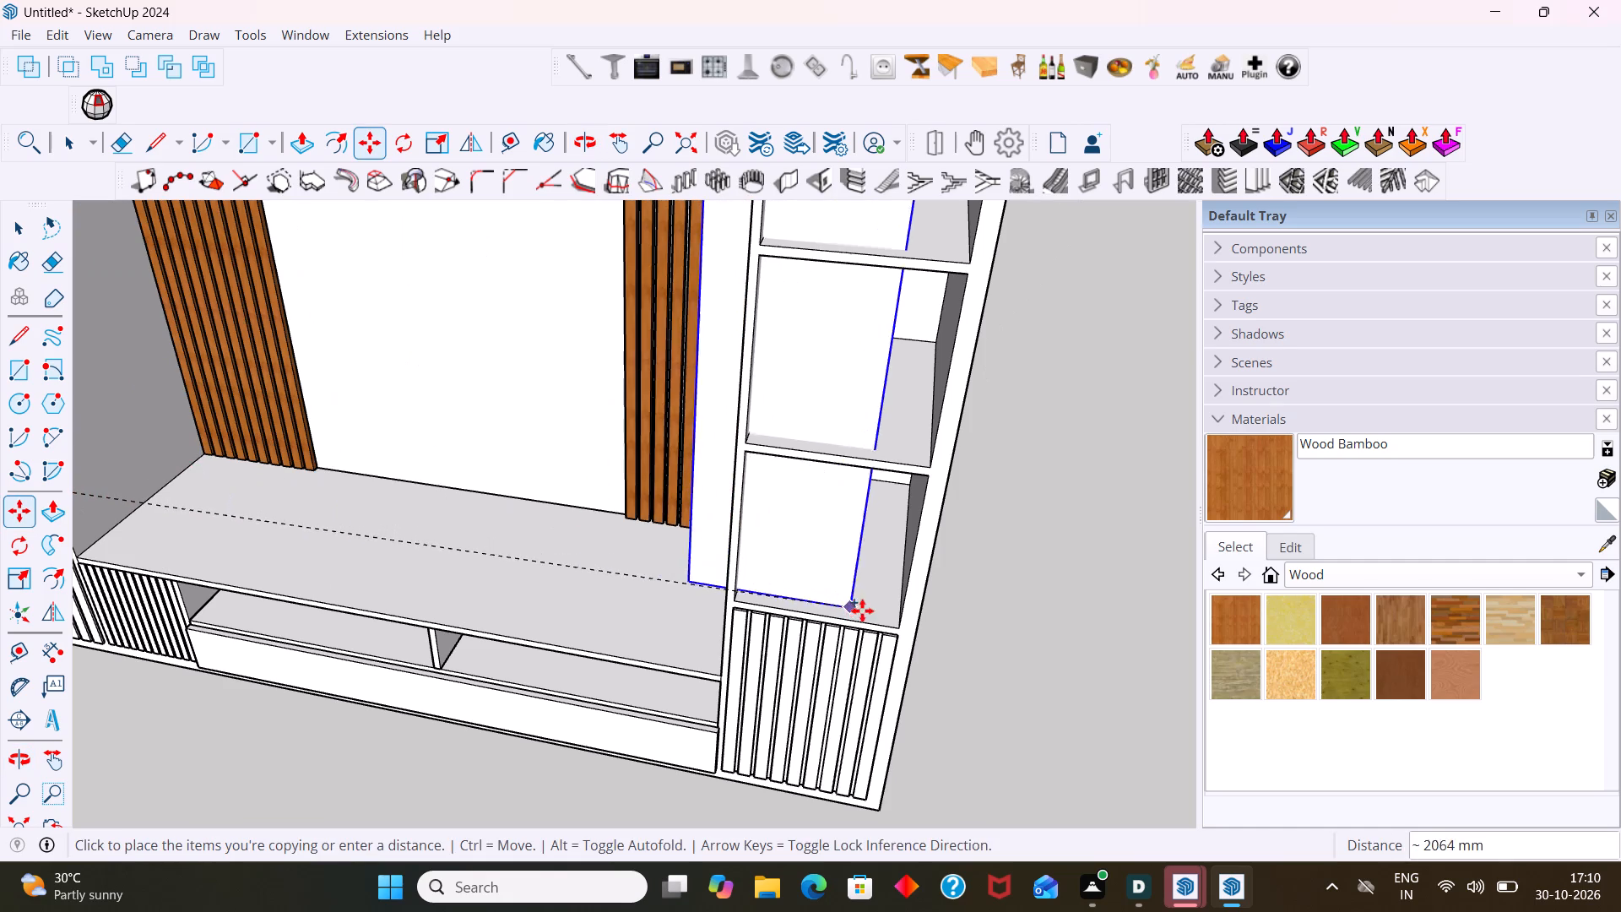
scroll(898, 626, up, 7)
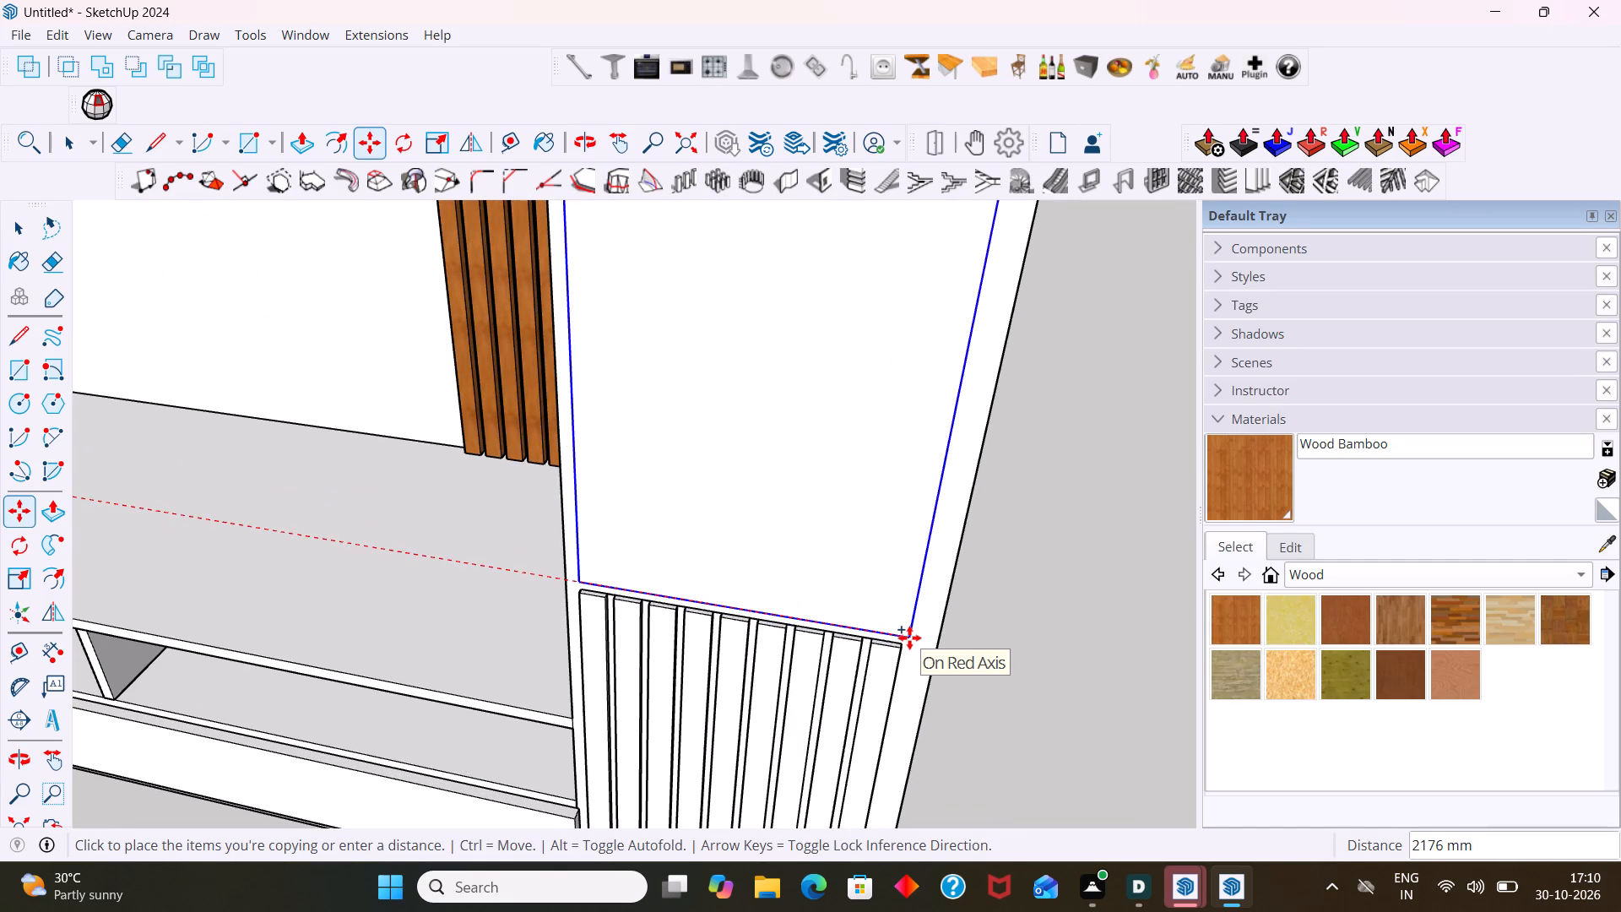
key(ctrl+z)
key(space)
Paint the left shelf column's front panel with Translucent Glass Blue from the Glass and Mirrors materials.
scroll(930, 637, down, 2)
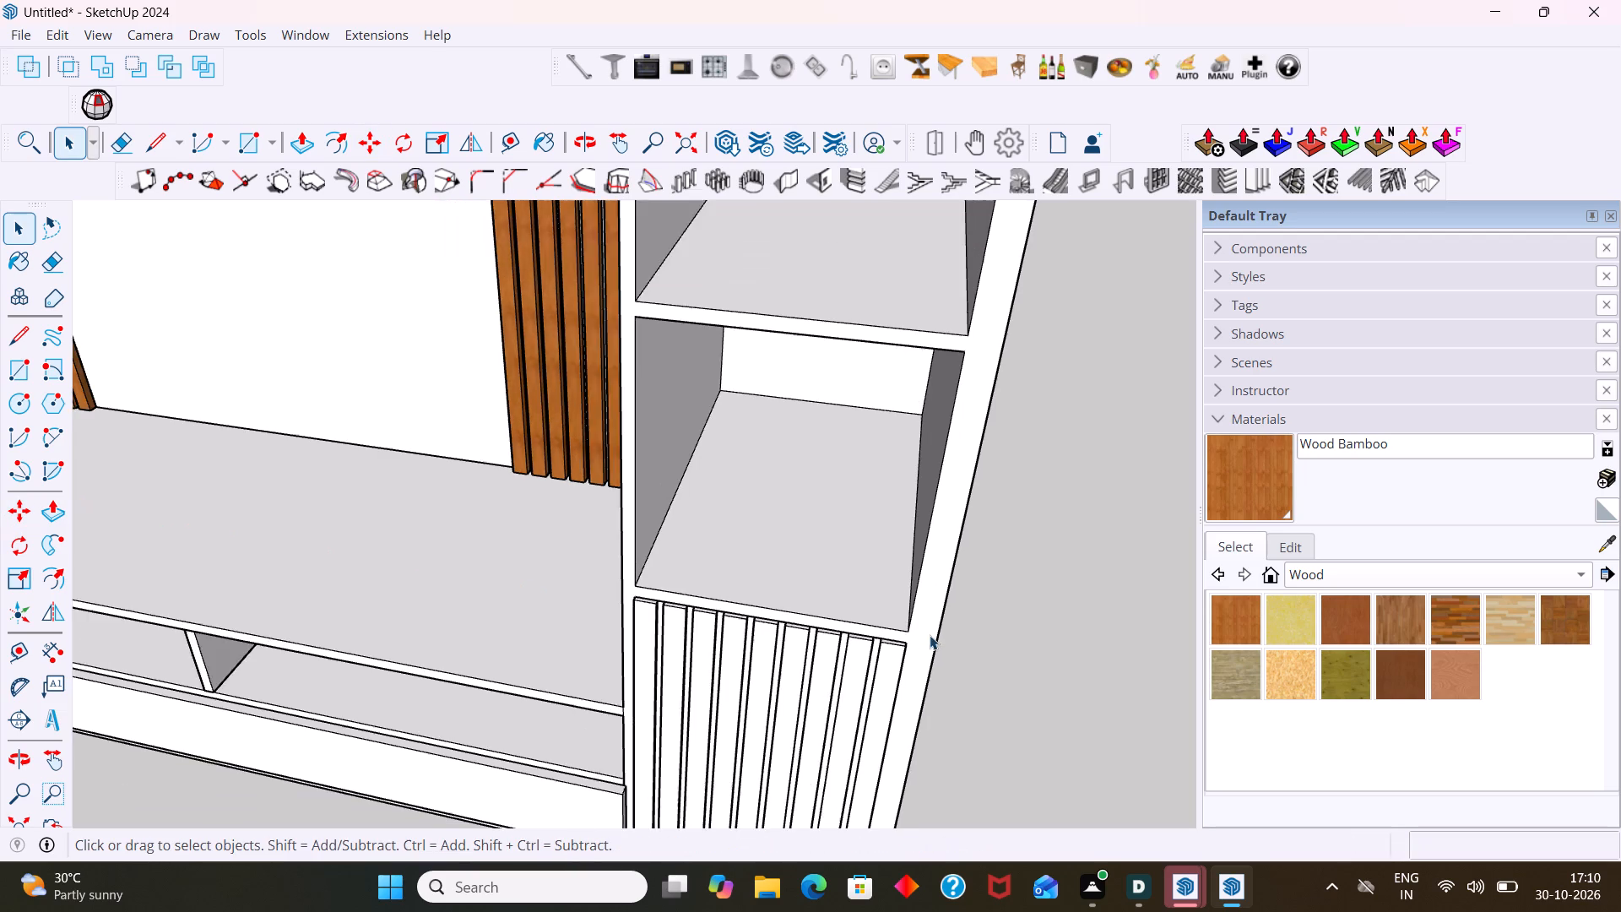
scroll(930, 635, down, 16)
shift+middle_drag(855, 552, 773, 569)
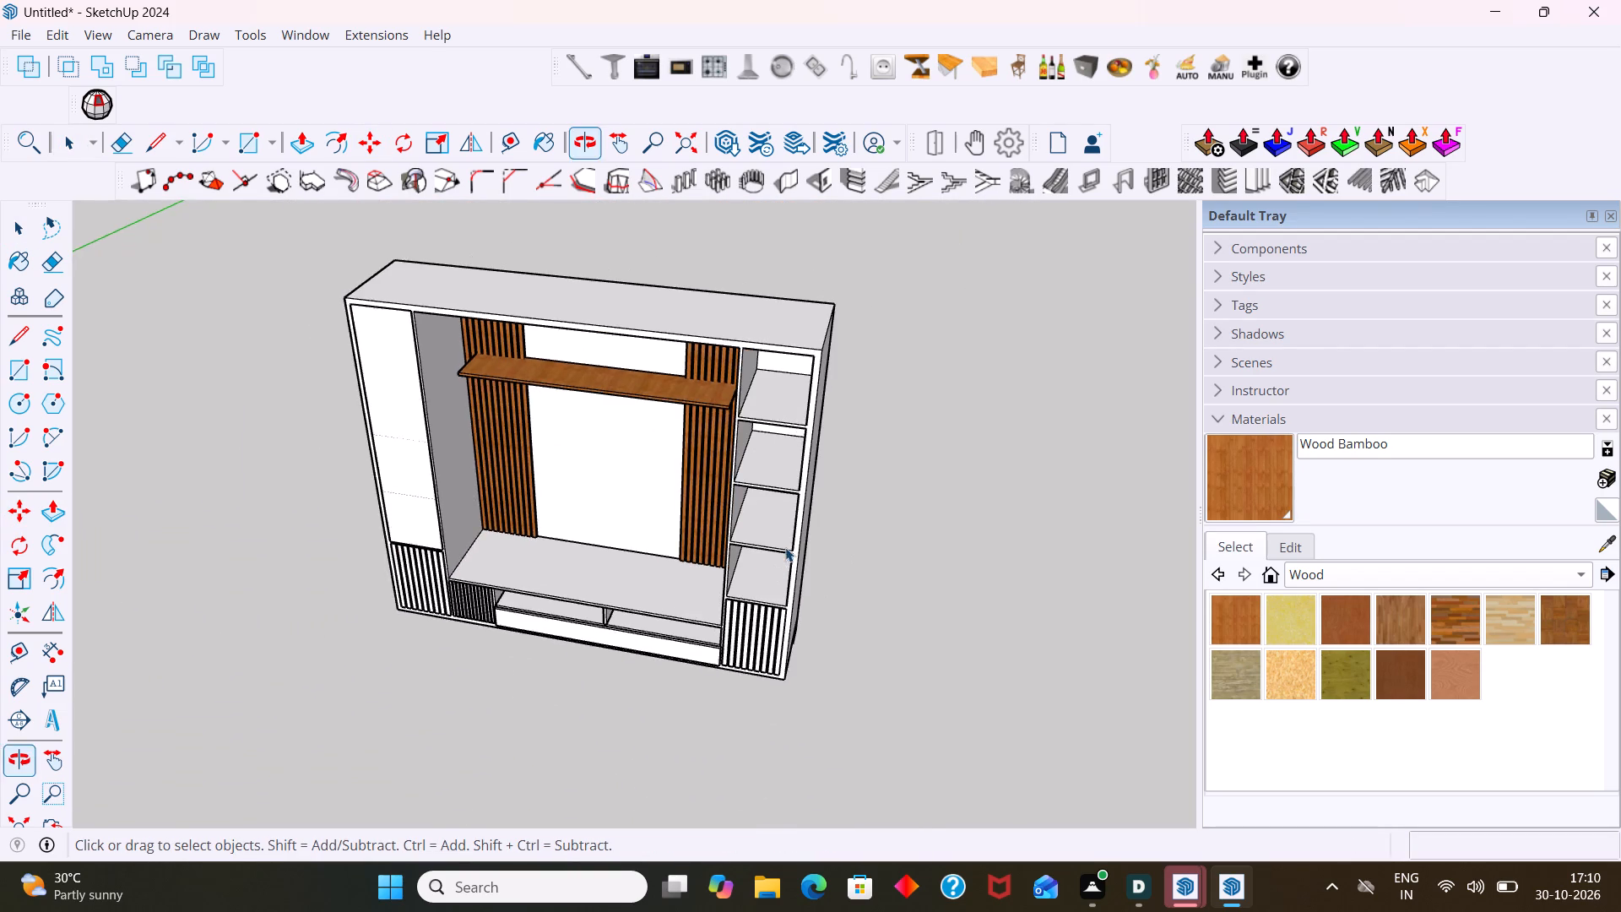
scroll(785, 547, down, 1)
scroll(429, 419, up, 2)
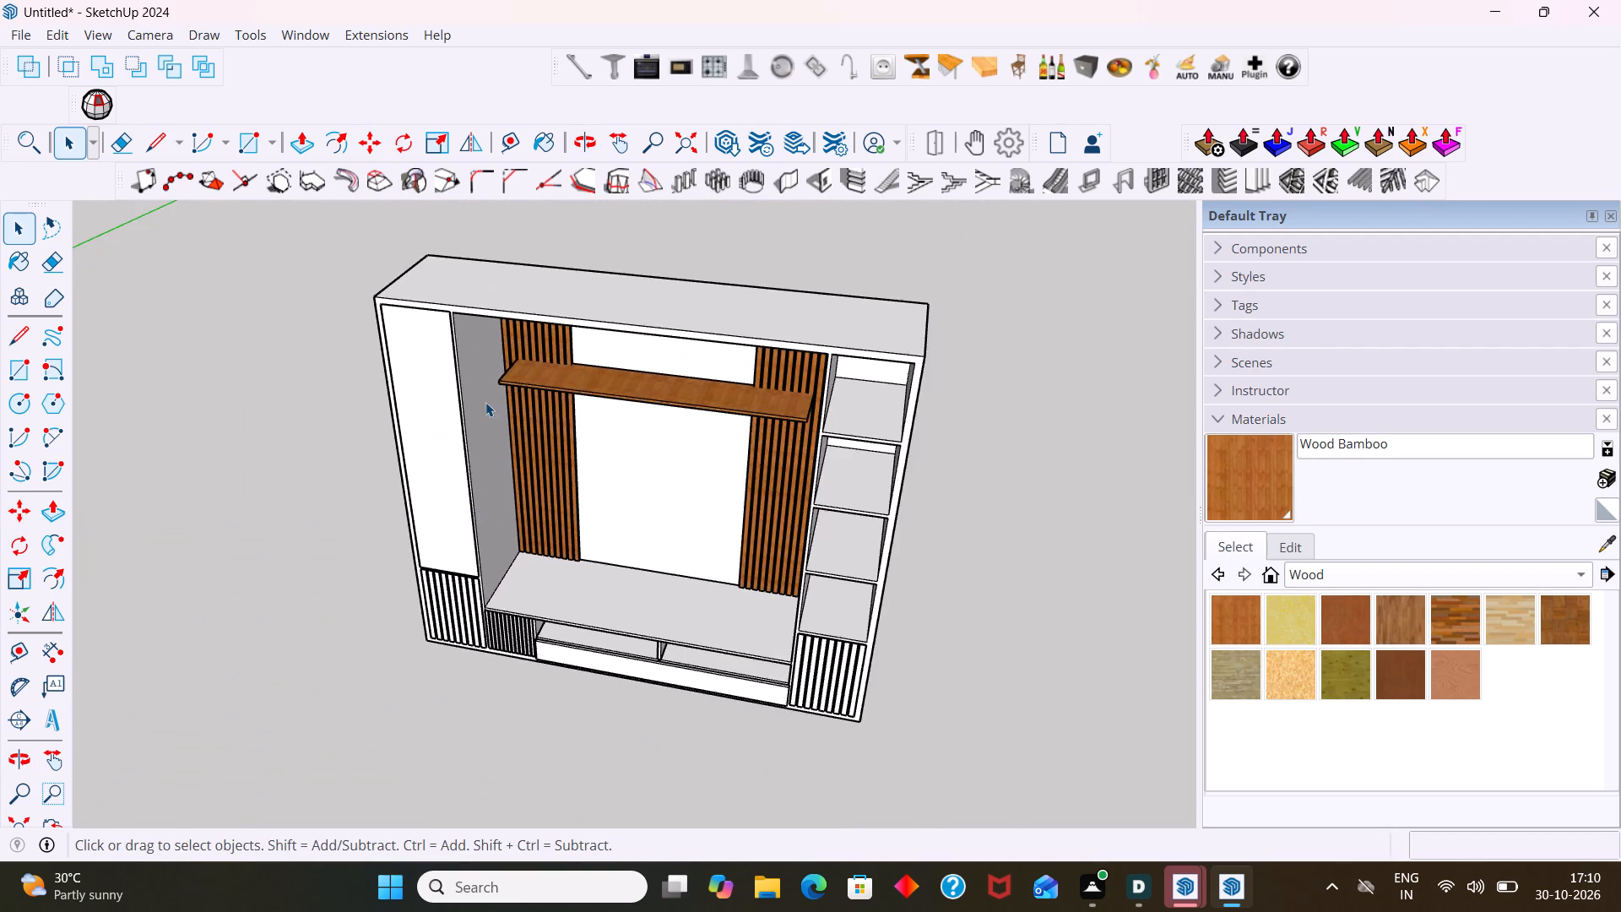
scroll(473, 404, down, 3)
middle_drag(458, 437, 436, 444)
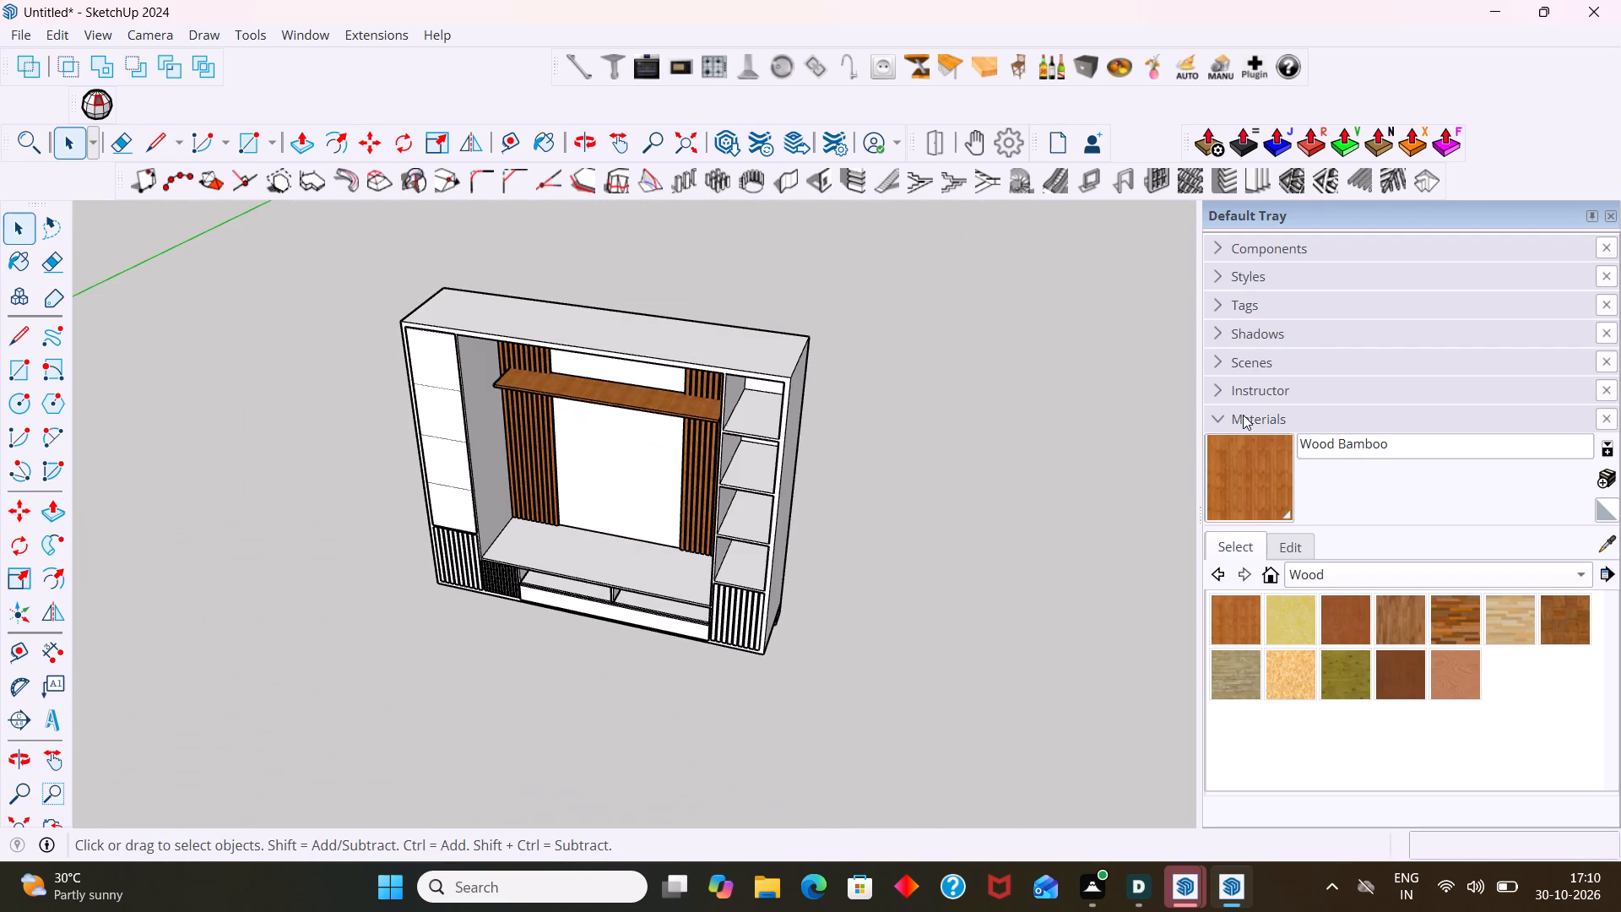
click(452, 453)
click(1583, 570)
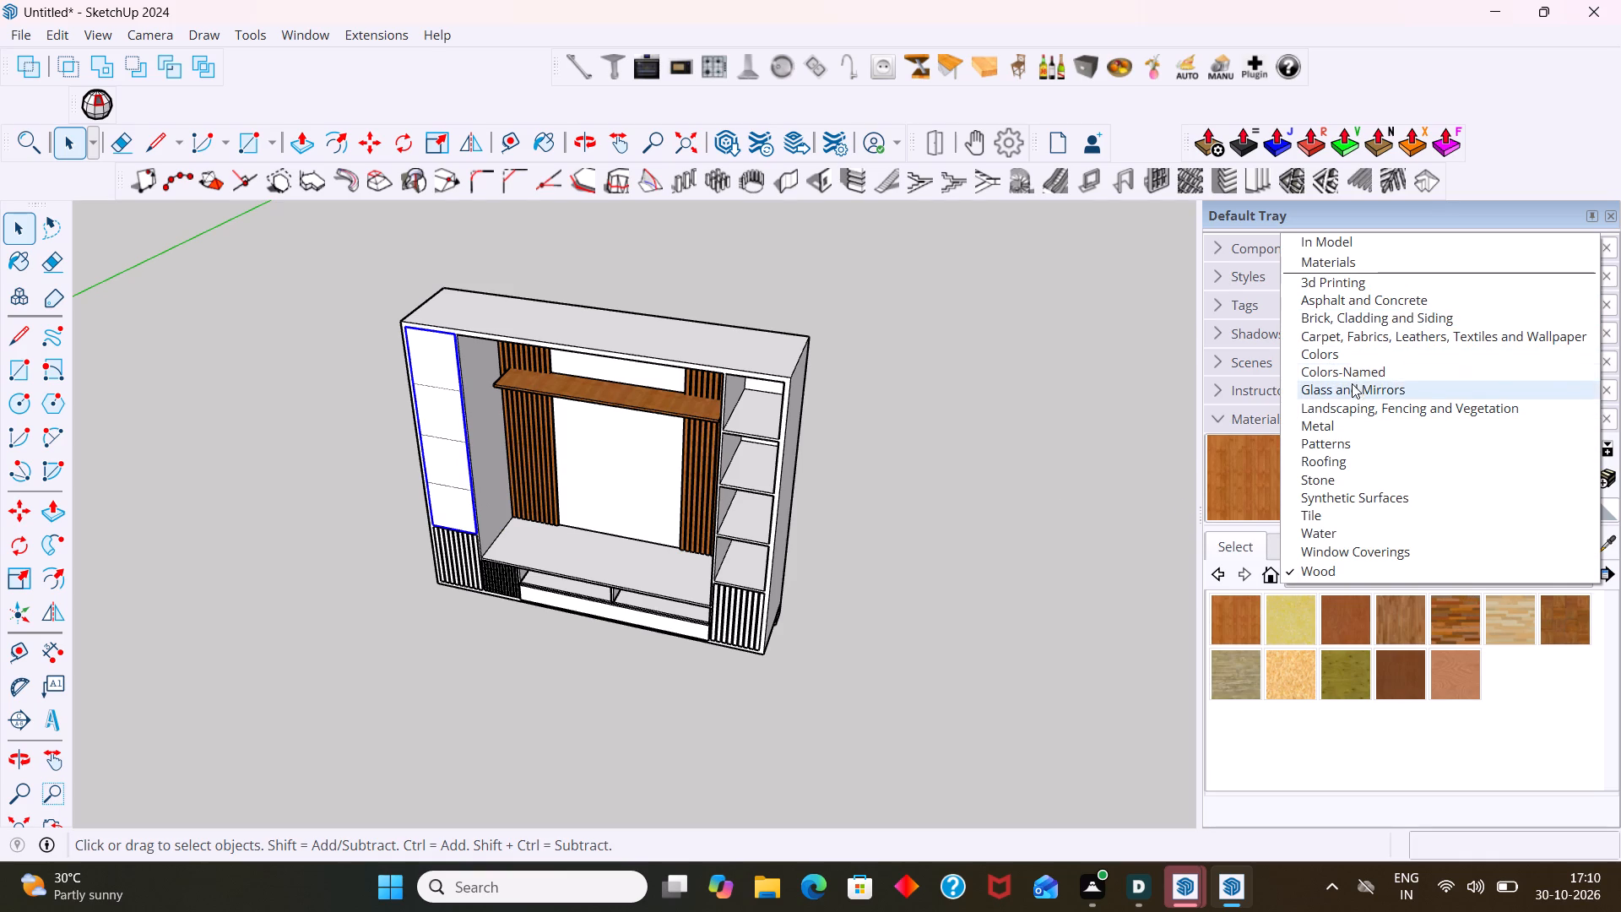
click(1351, 389)
click(1388, 620)
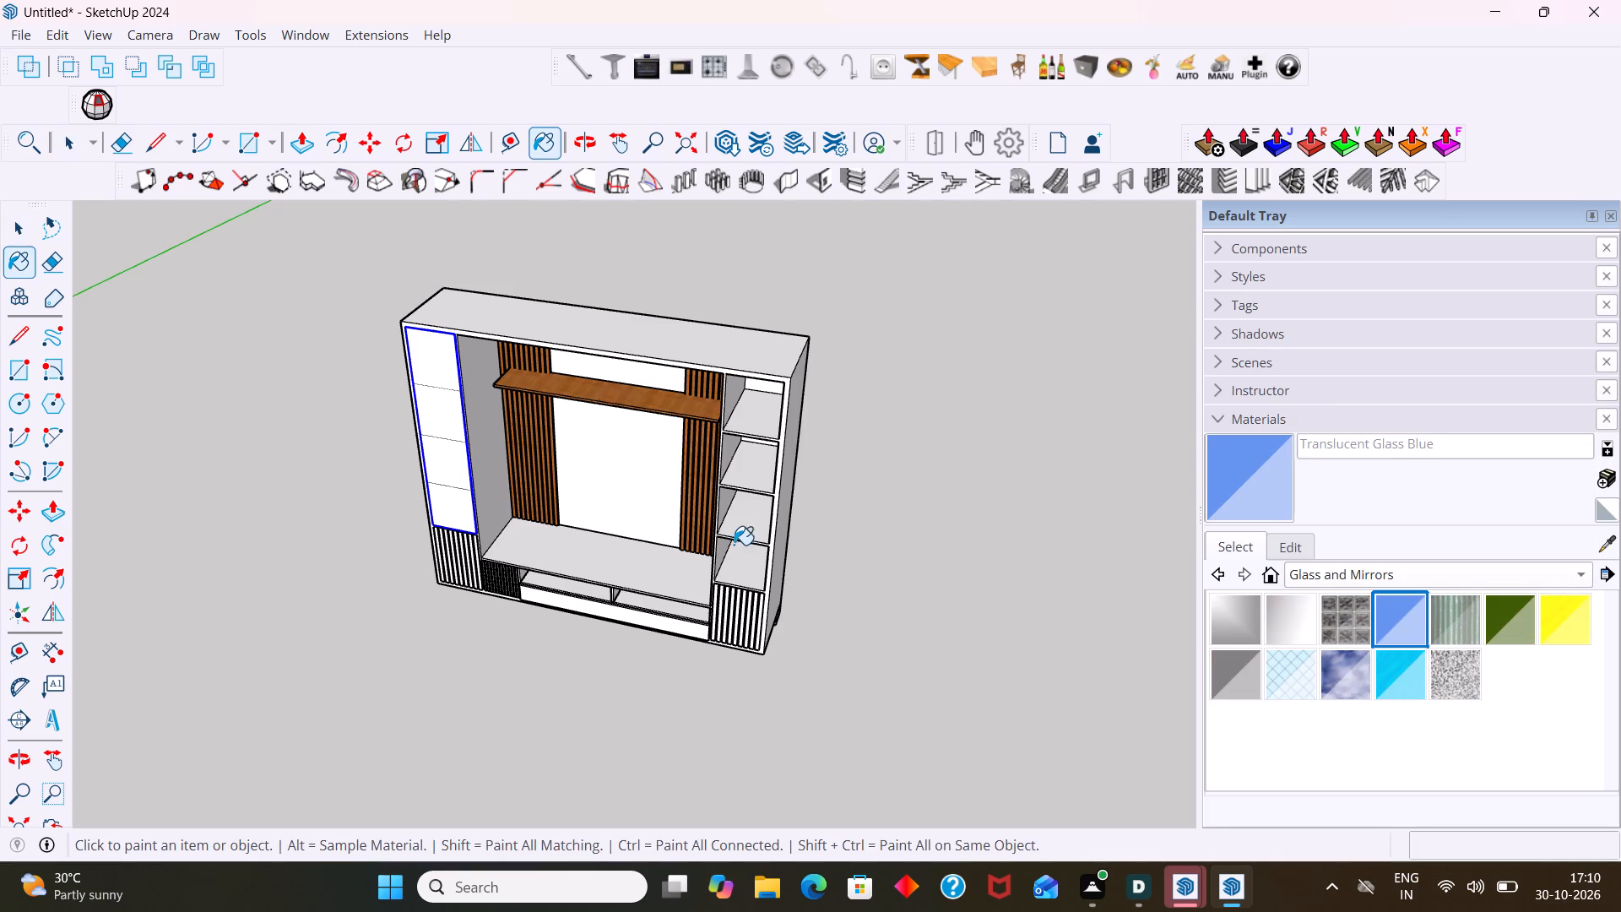
click(444, 432)
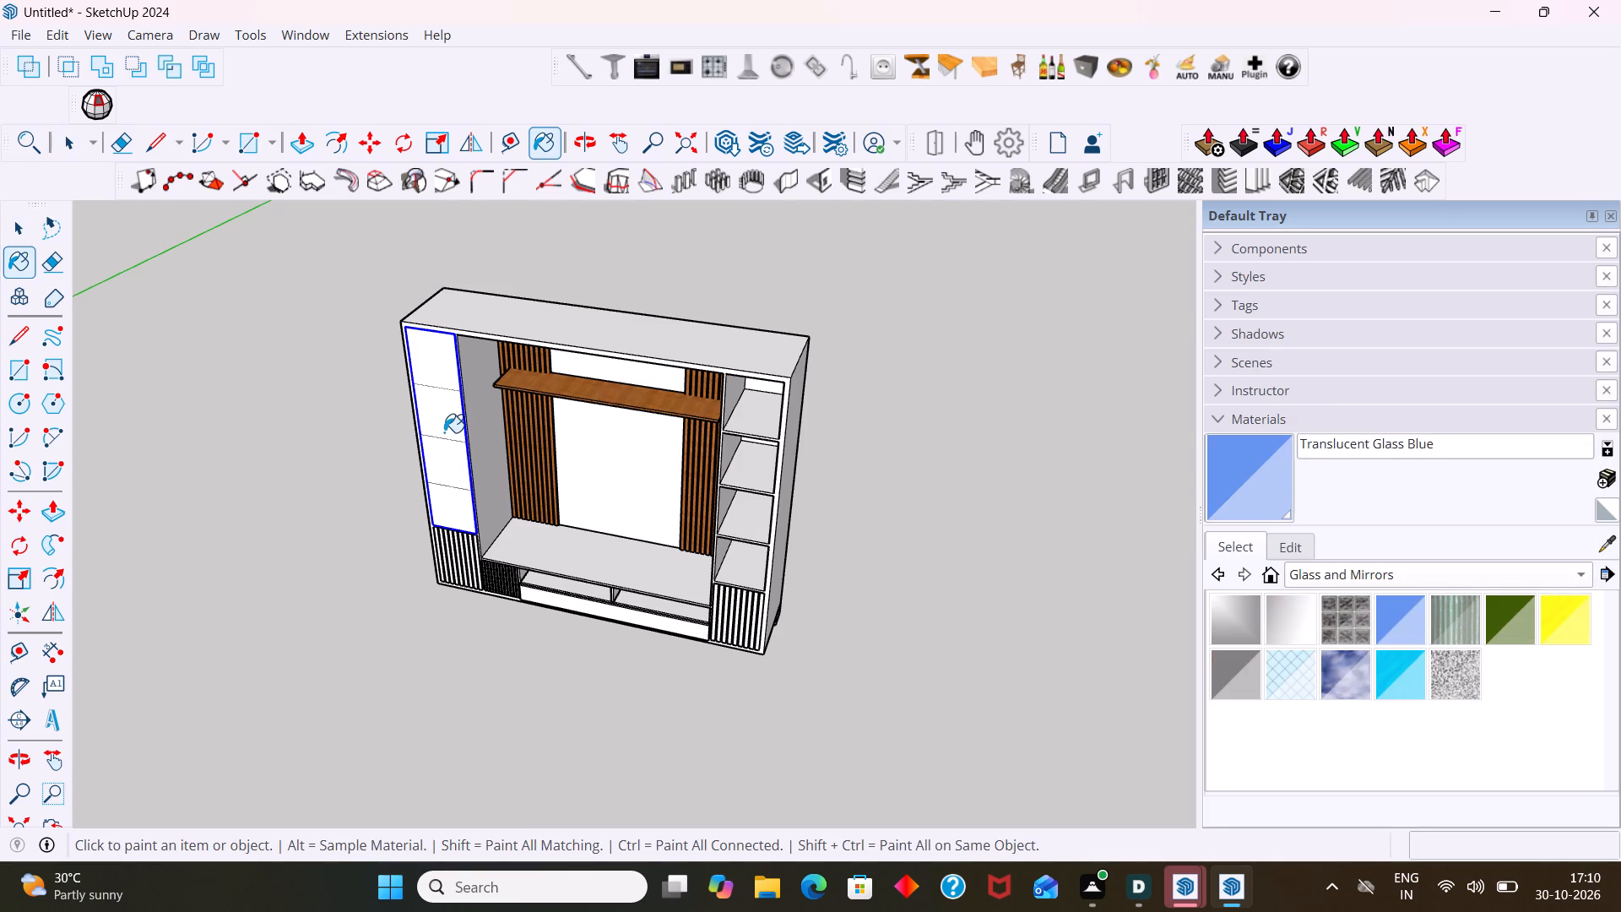
click(446, 428)
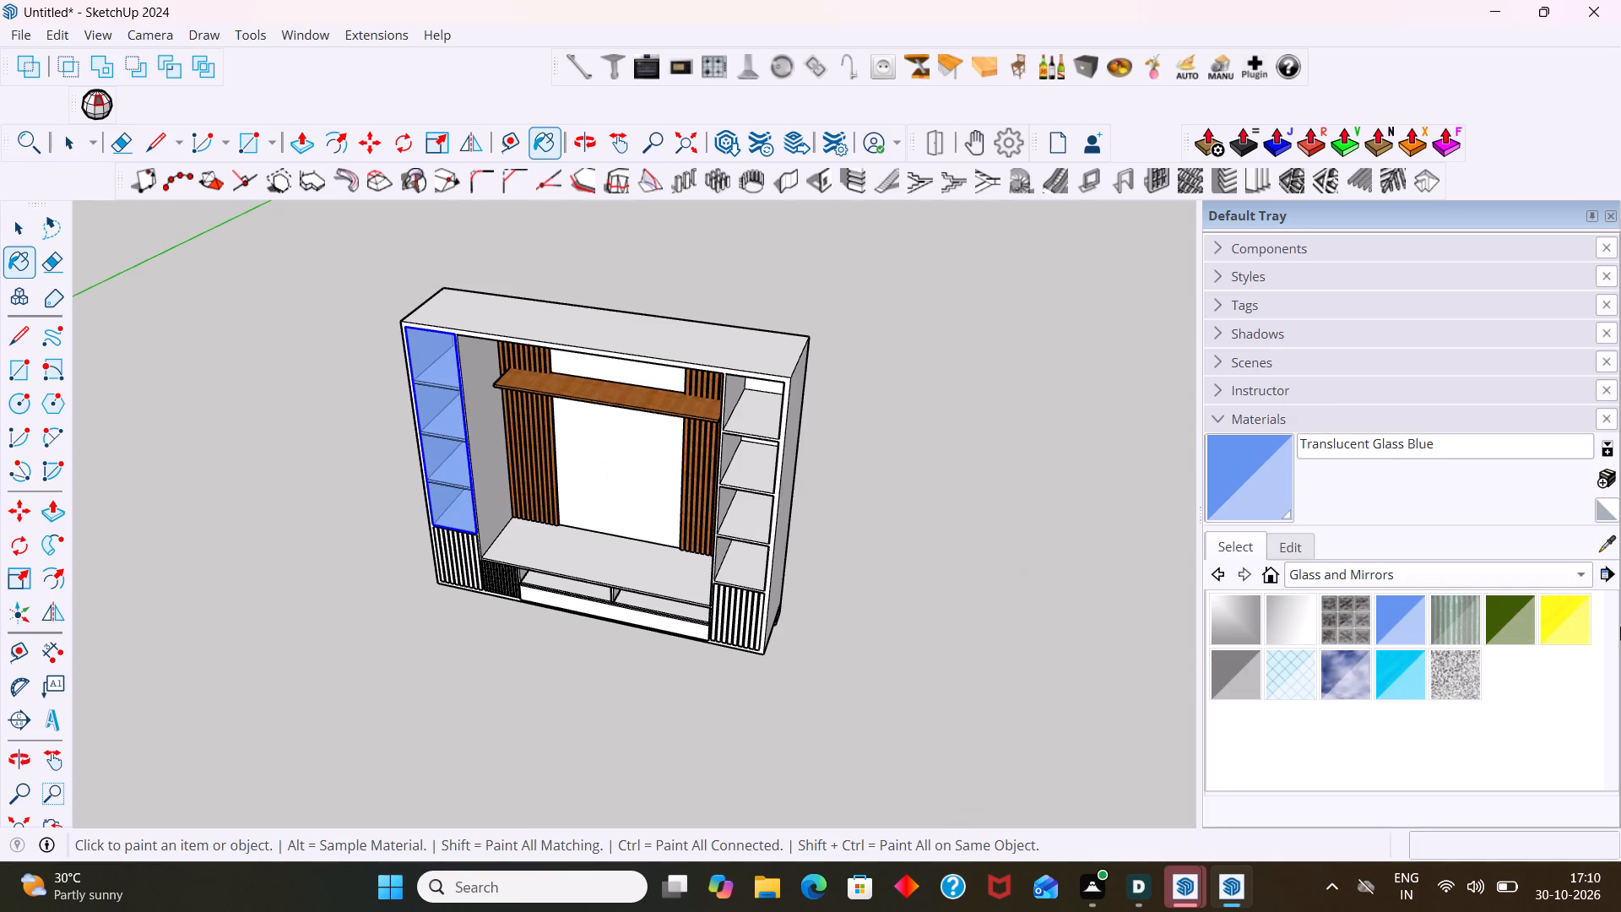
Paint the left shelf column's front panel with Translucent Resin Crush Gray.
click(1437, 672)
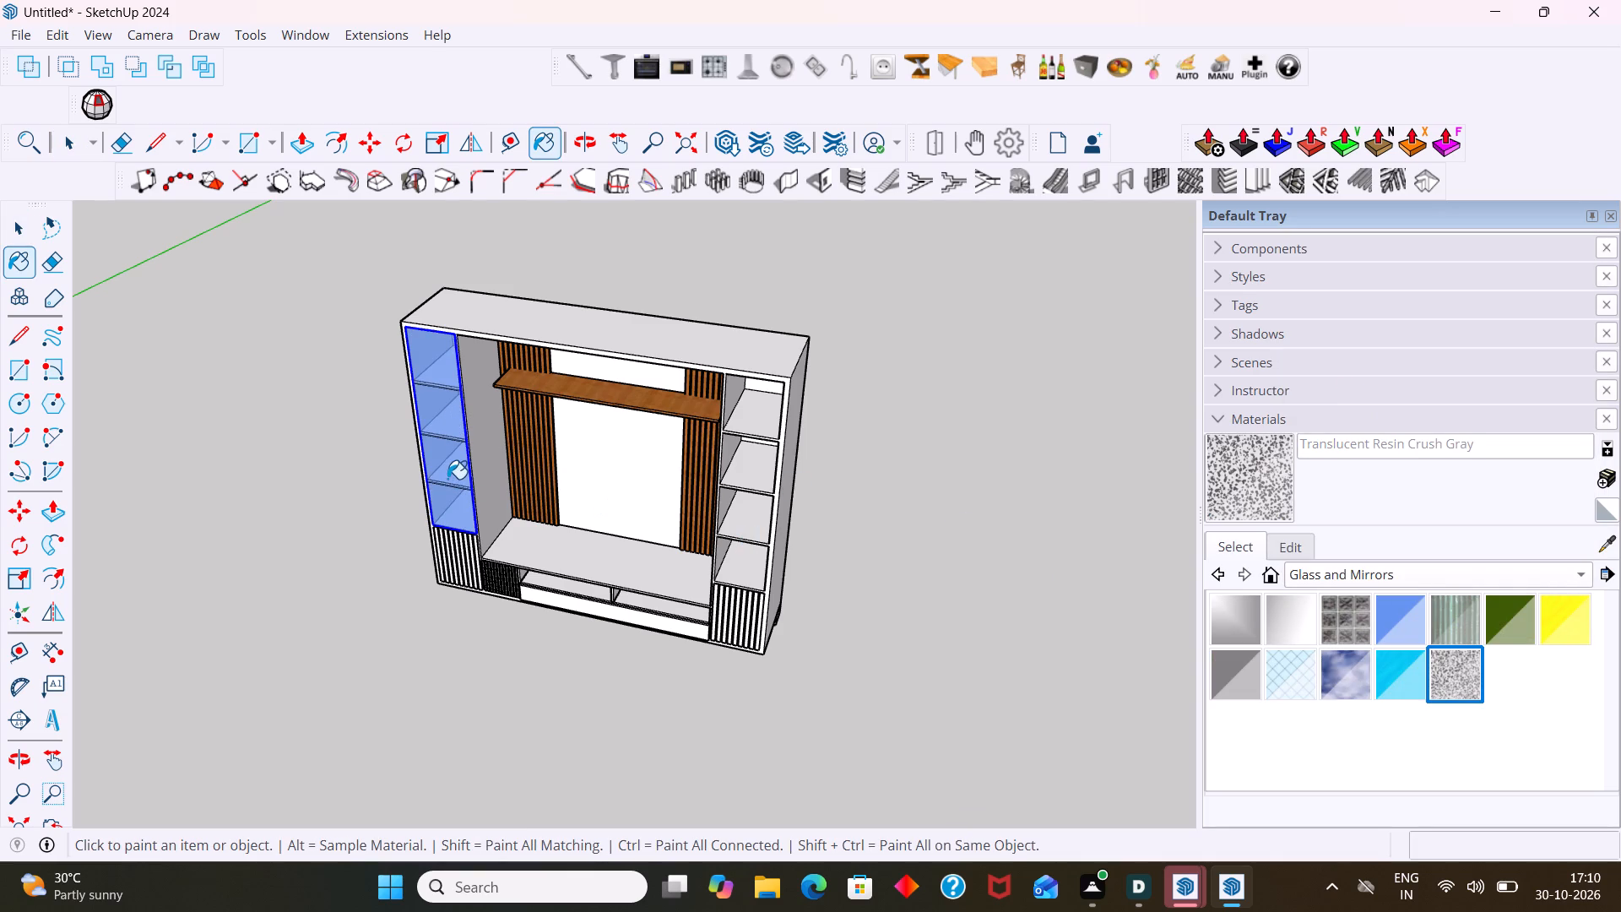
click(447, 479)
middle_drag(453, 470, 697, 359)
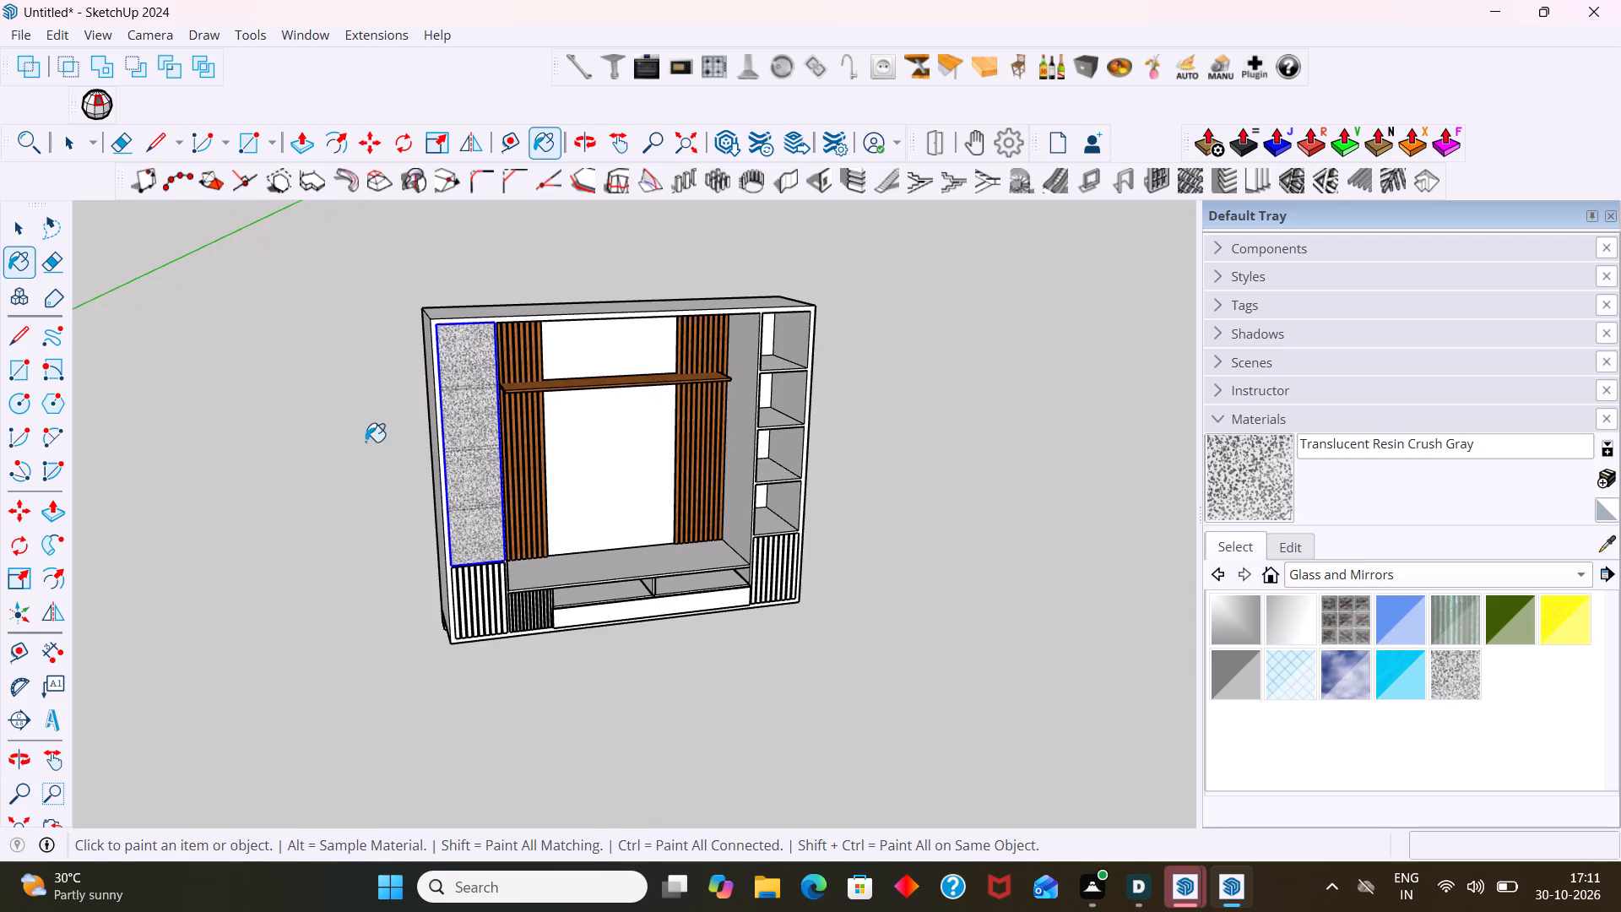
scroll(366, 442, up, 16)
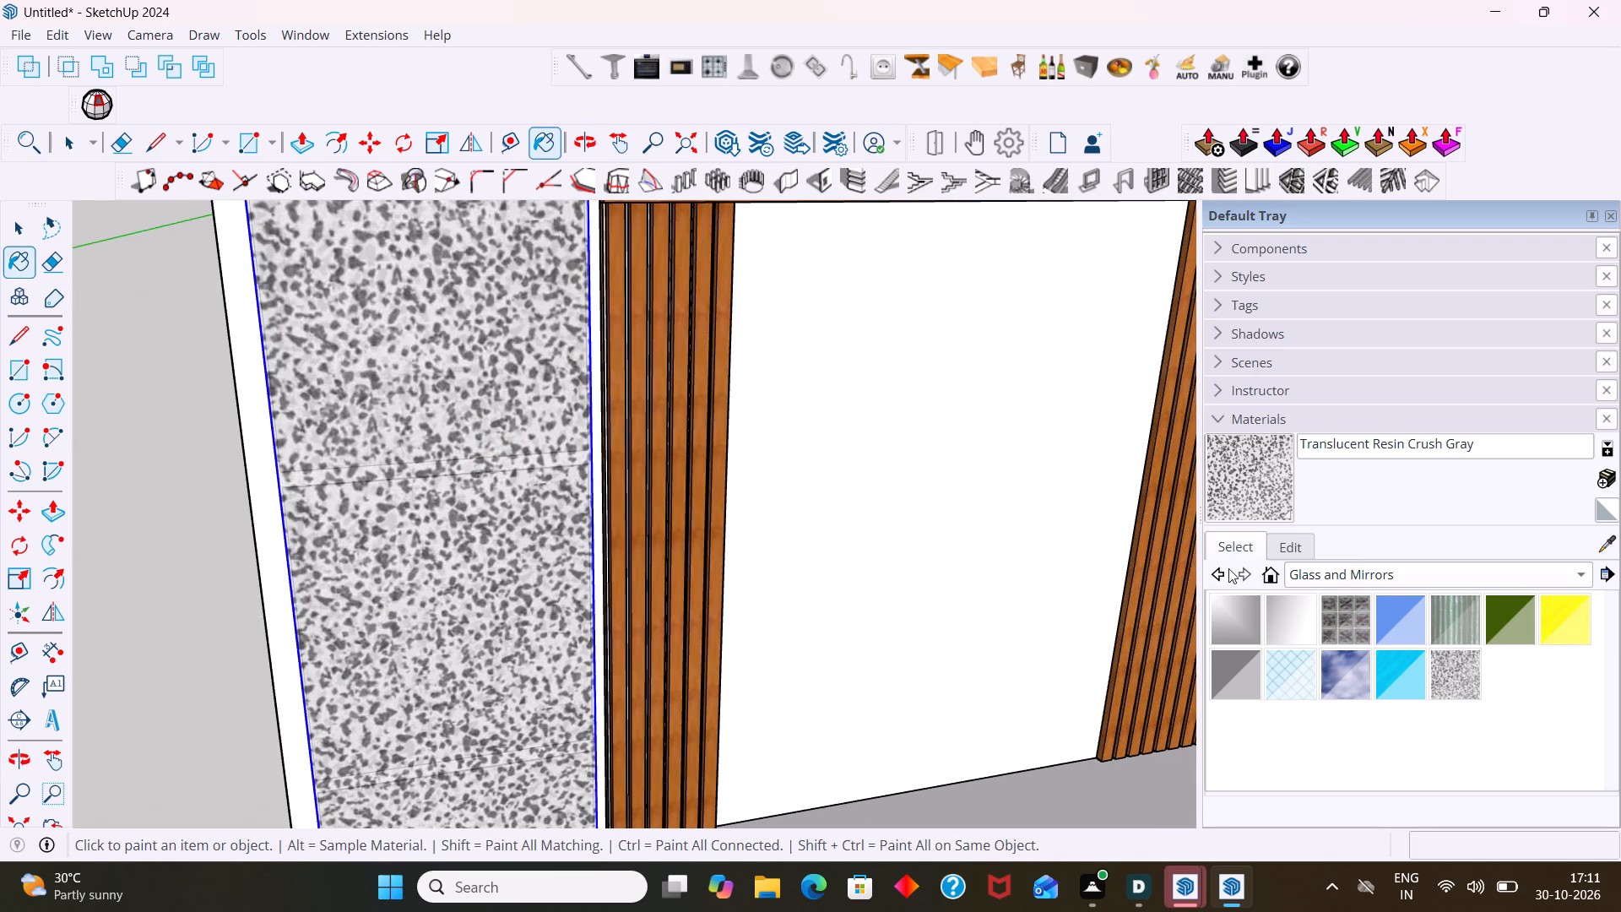
Repaint the left shelf column's front panel with Translucent Glass Blue and deselect it.
click(1396, 602)
click(510, 637)
scroll(510, 637, down, 2)
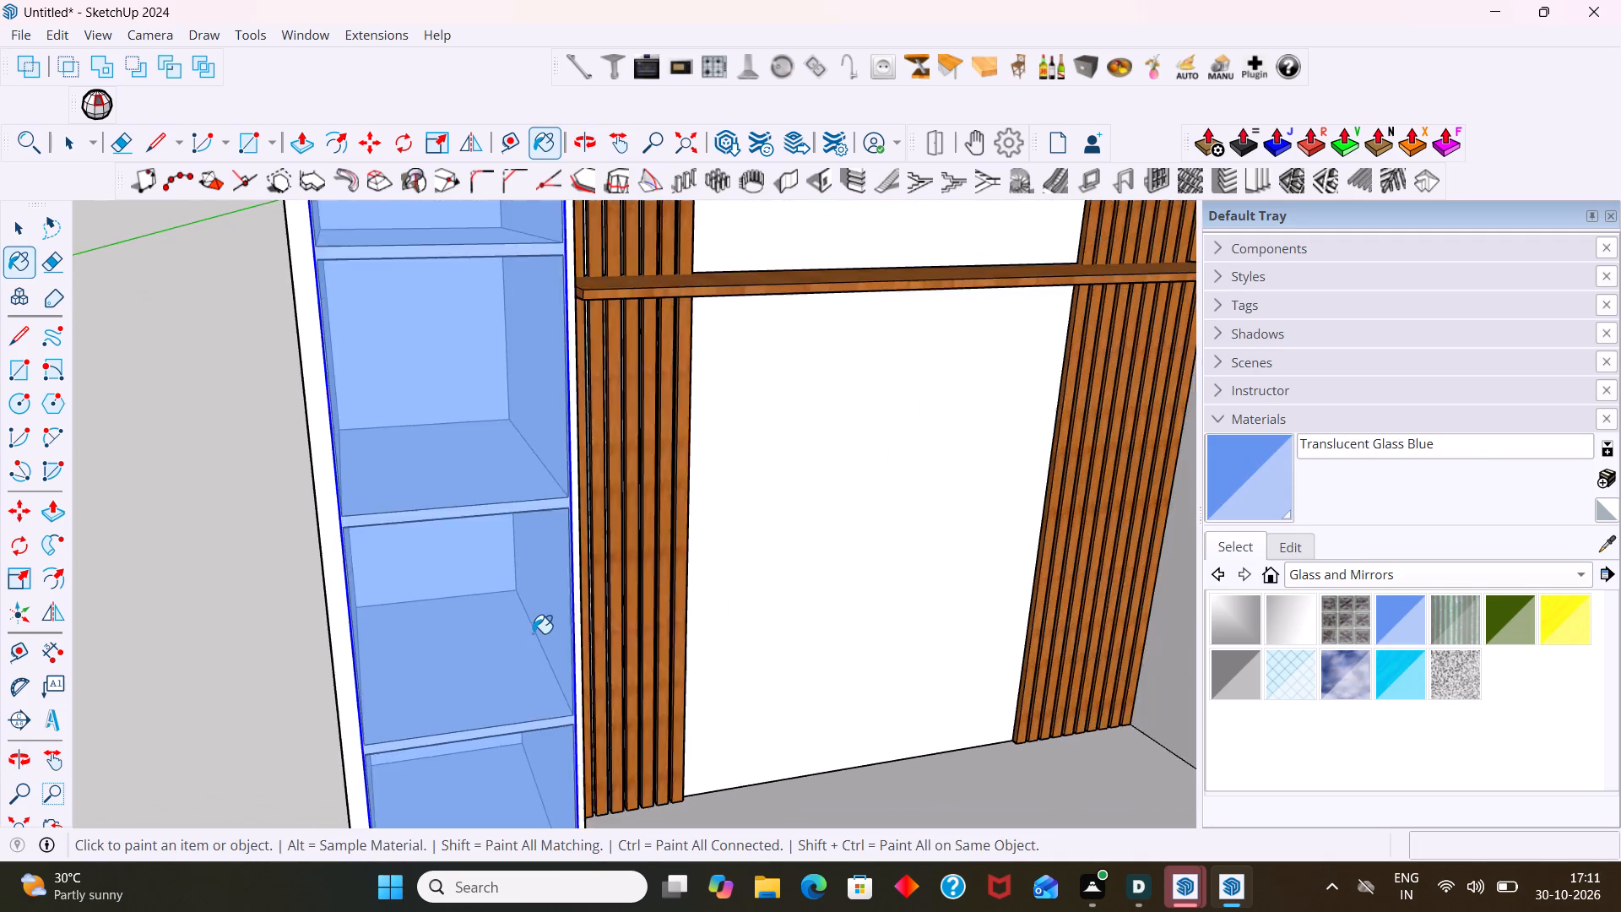
scroll(533, 633, down, 4)
key(space)
click(152, 561)
Draw a rectangle about 355 by 1600 mm over the right shelf column's front opening, down to its slatted base.
scroll(288, 524, down, 5)
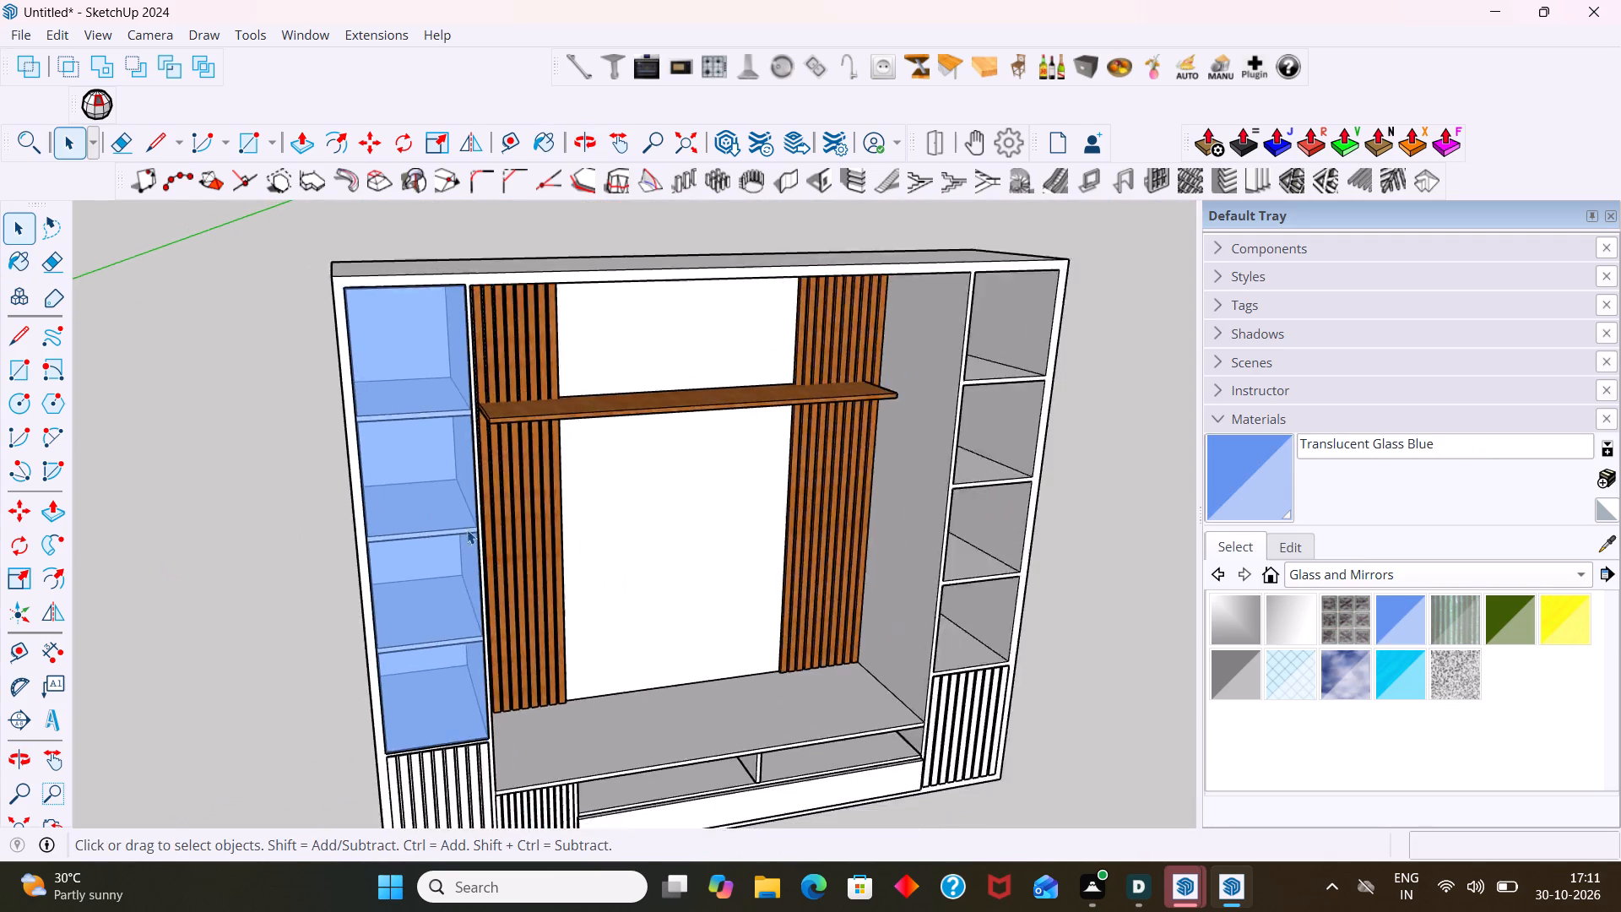
scroll(467, 529, down, 7)
middle_drag(447, 513, 318, 592)
scroll(457, 423, up, 3)
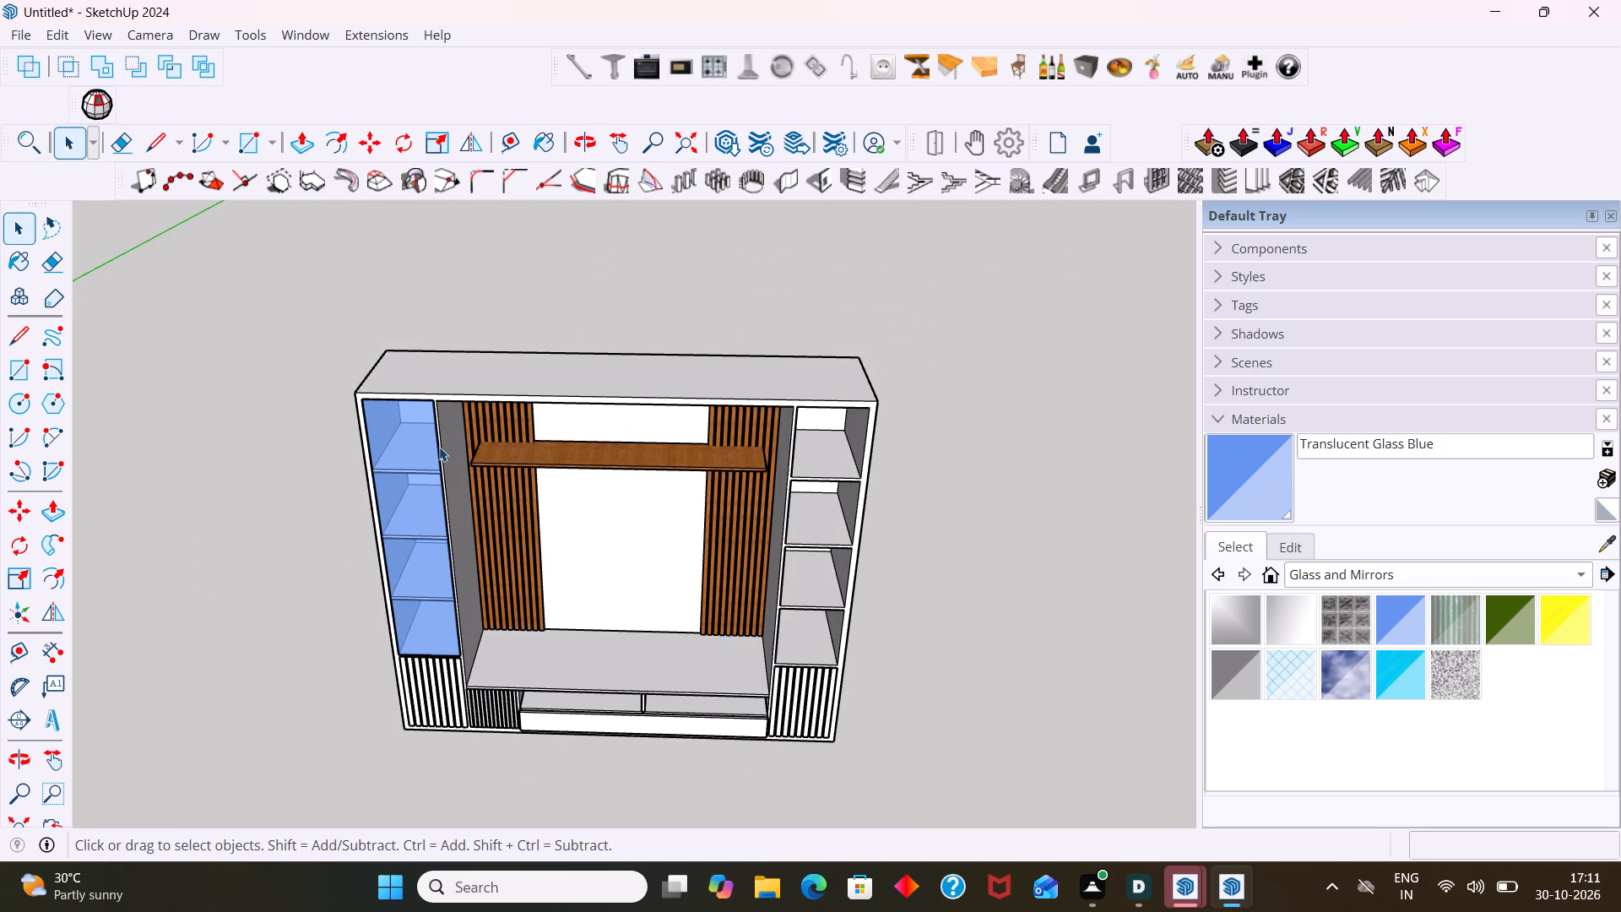
shift+middle_drag(652, 536, 358, 549)
scroll(735, 505, down, 3)
key(r)
scroll(518, 473, up, 2)
middle_drag(517, 471, 550, 345)
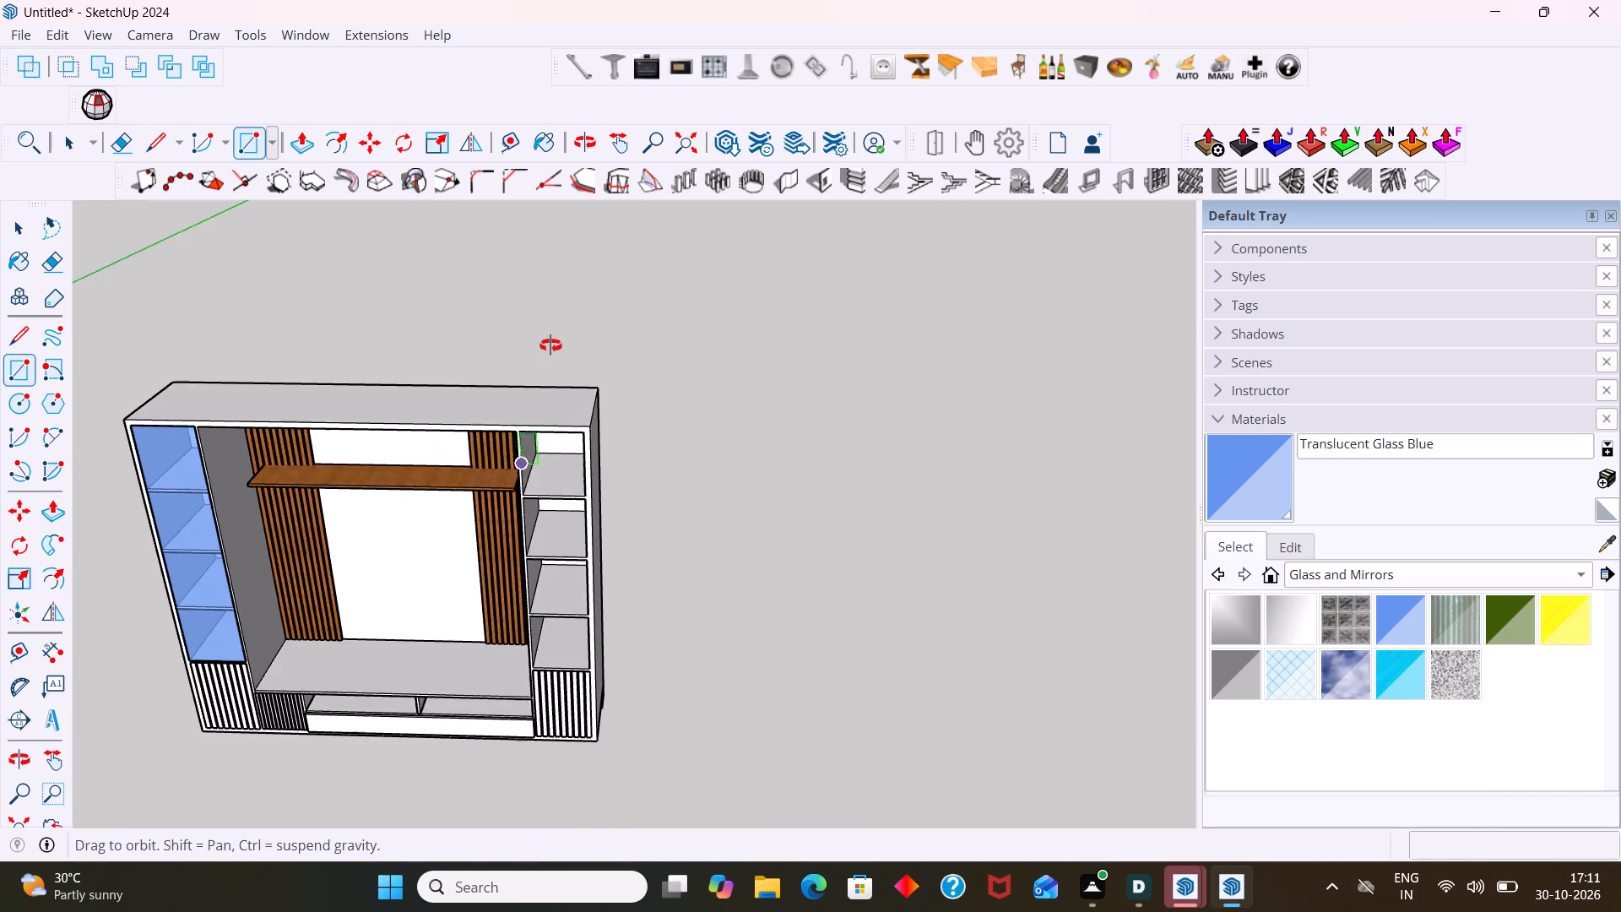
middle_drag(550, 345, 553, 339)
scroll(558, 362, up, 3)
click(522, 393)
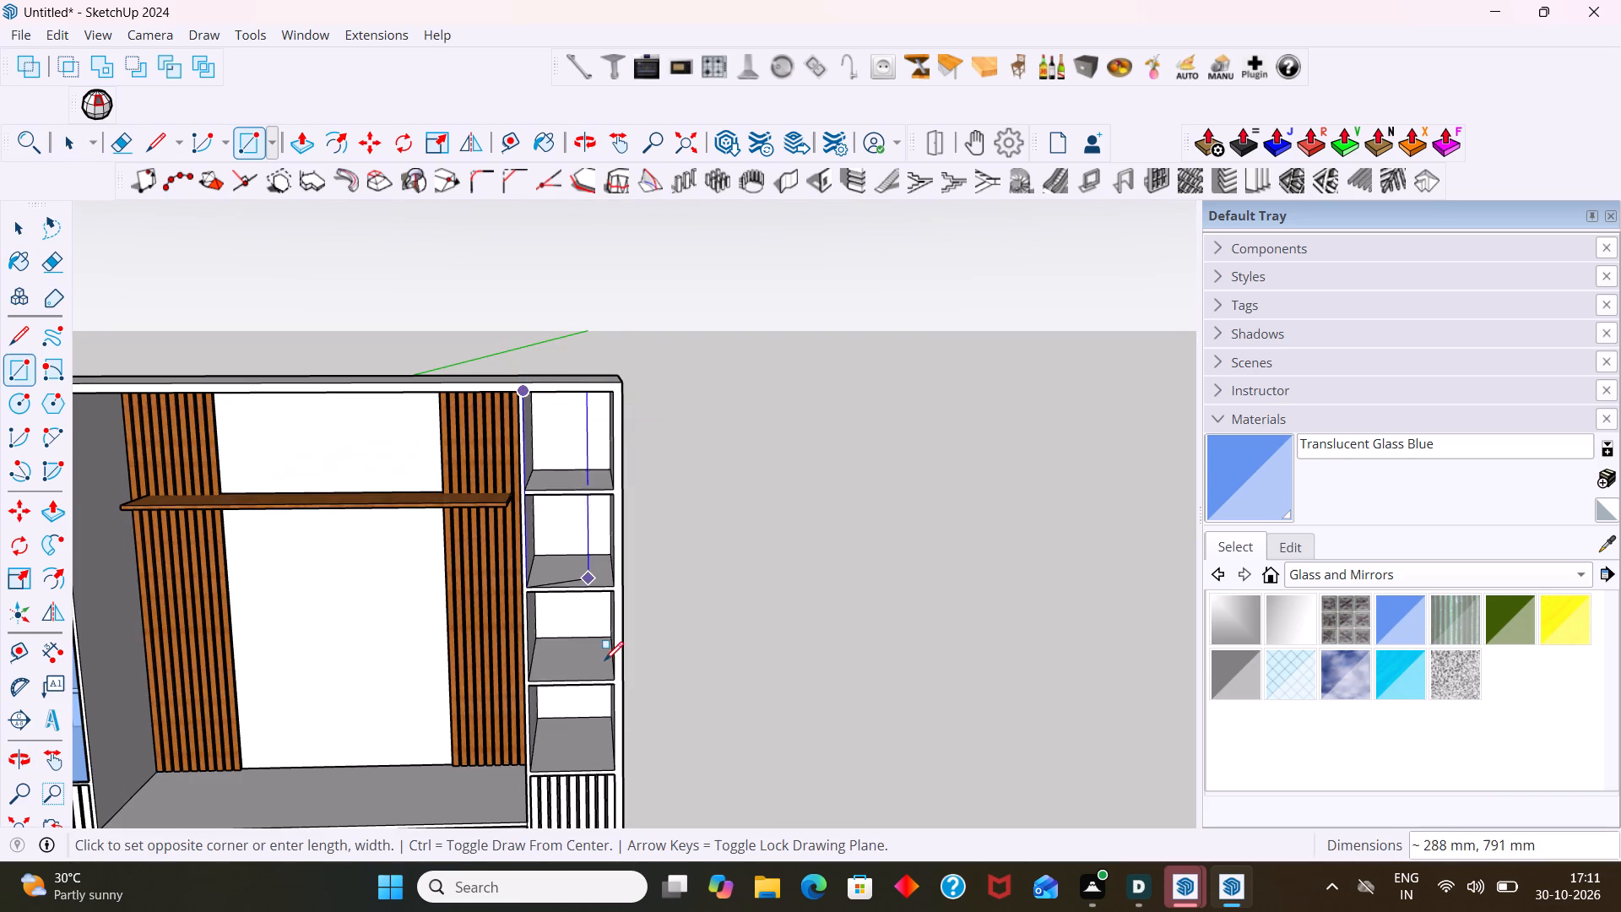
scroll(629, 762, up, 5)
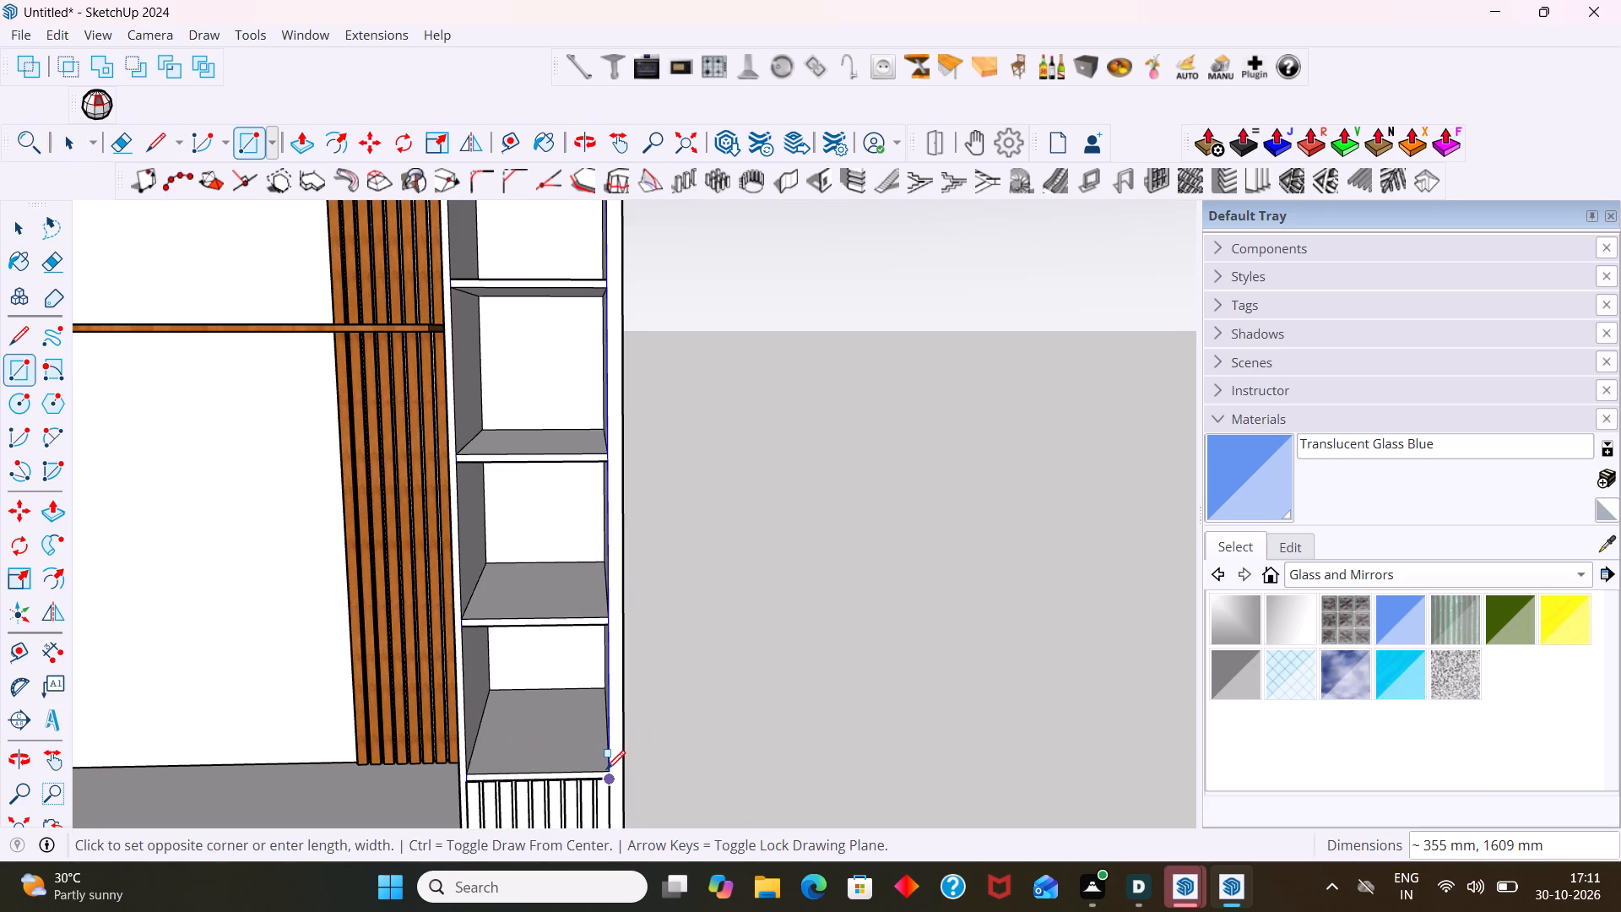
click(615, 772)
key(space)
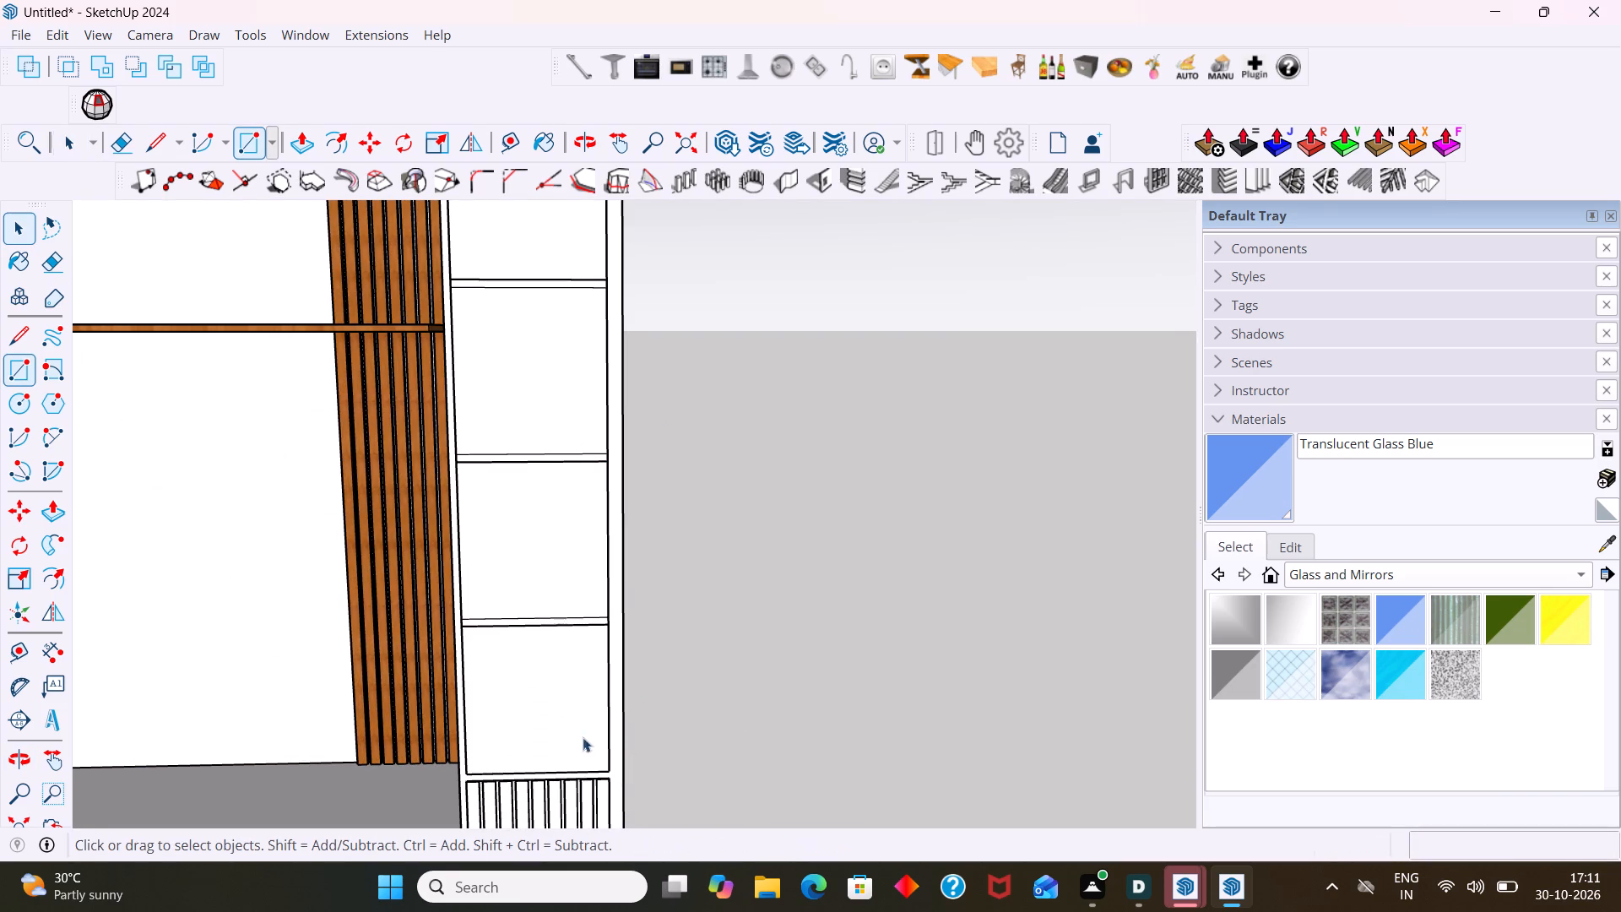
Group the new rectangle's face and edges on the right shelf column.
double_click(531, 551)
right_click(531, 549)
click(610, 204)
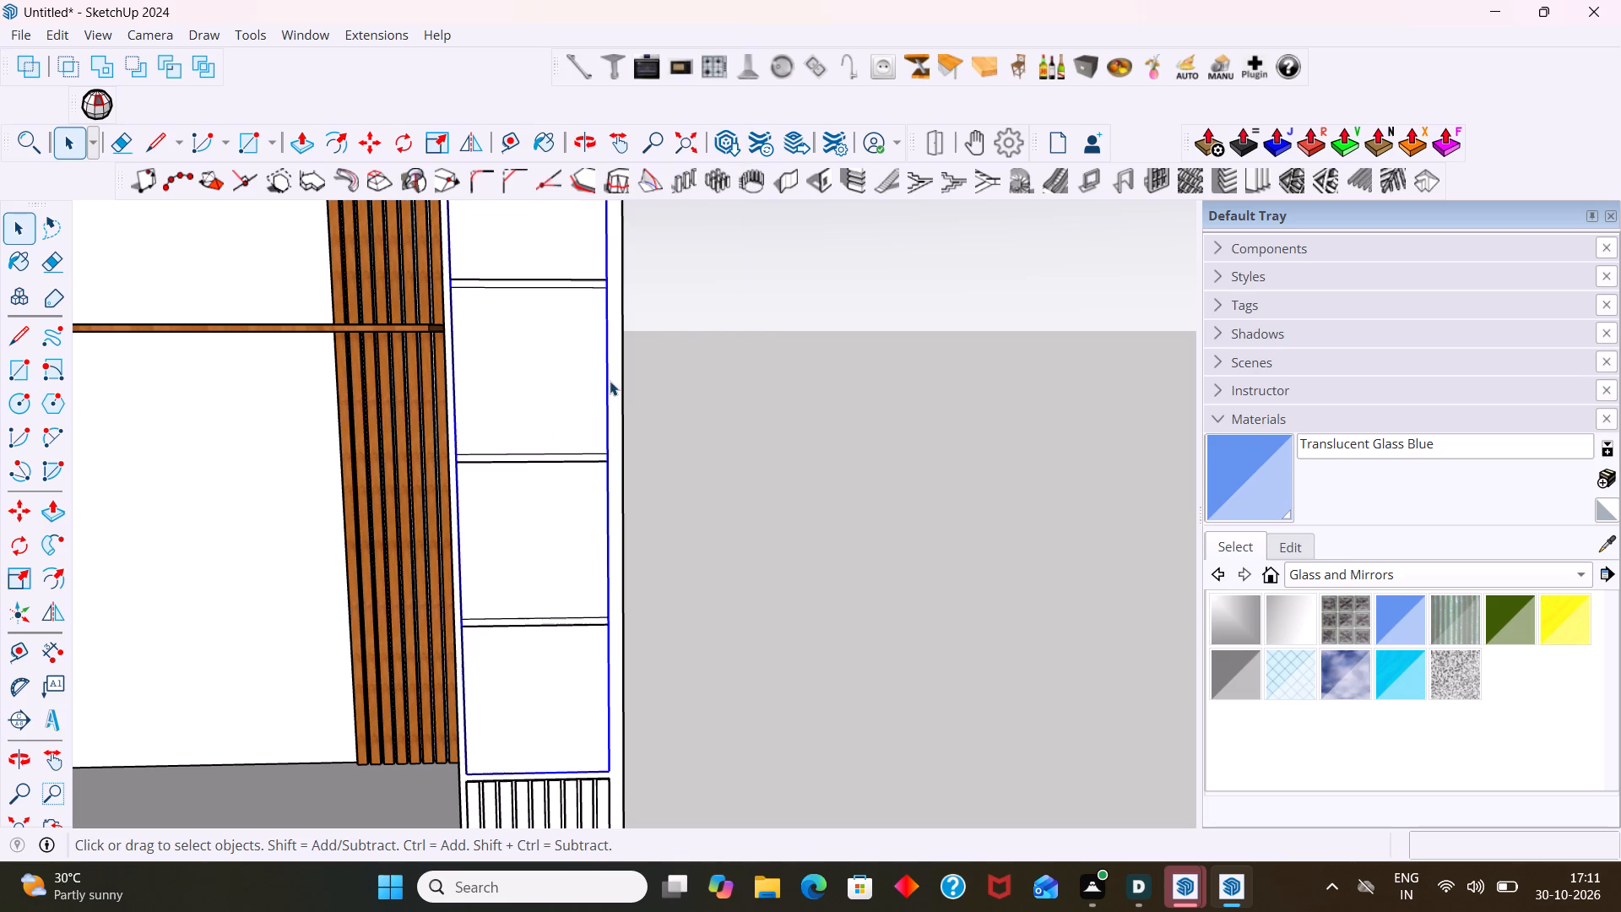
Open the new group and Push/Pull its front face by 6 mm.
triple_click(523, 493)
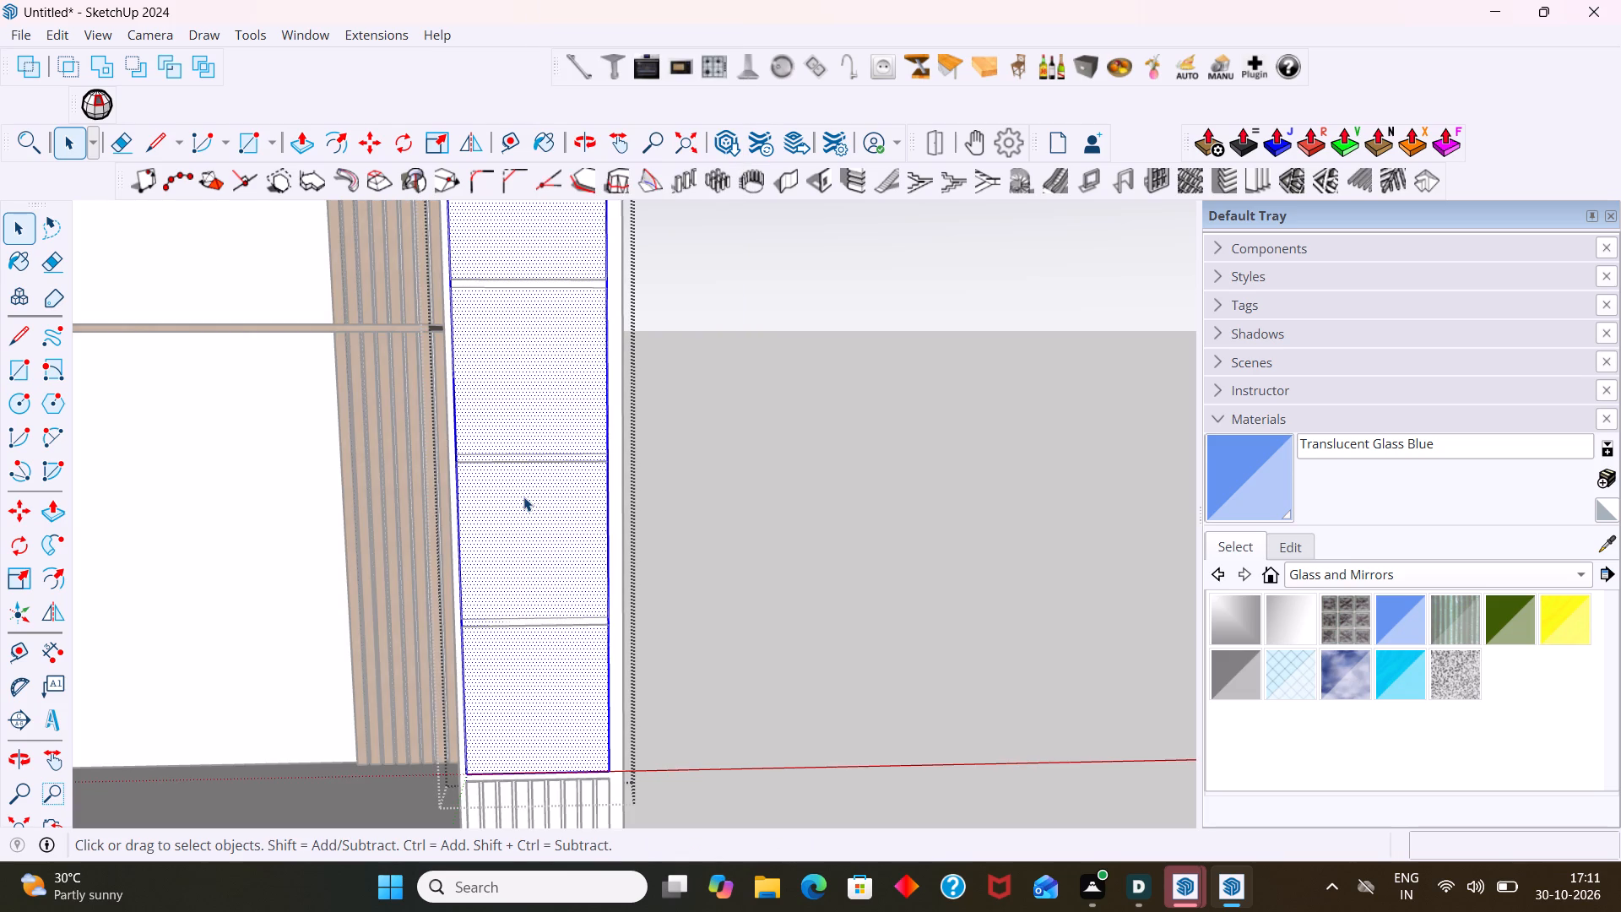
key(p)
click(523, 497)
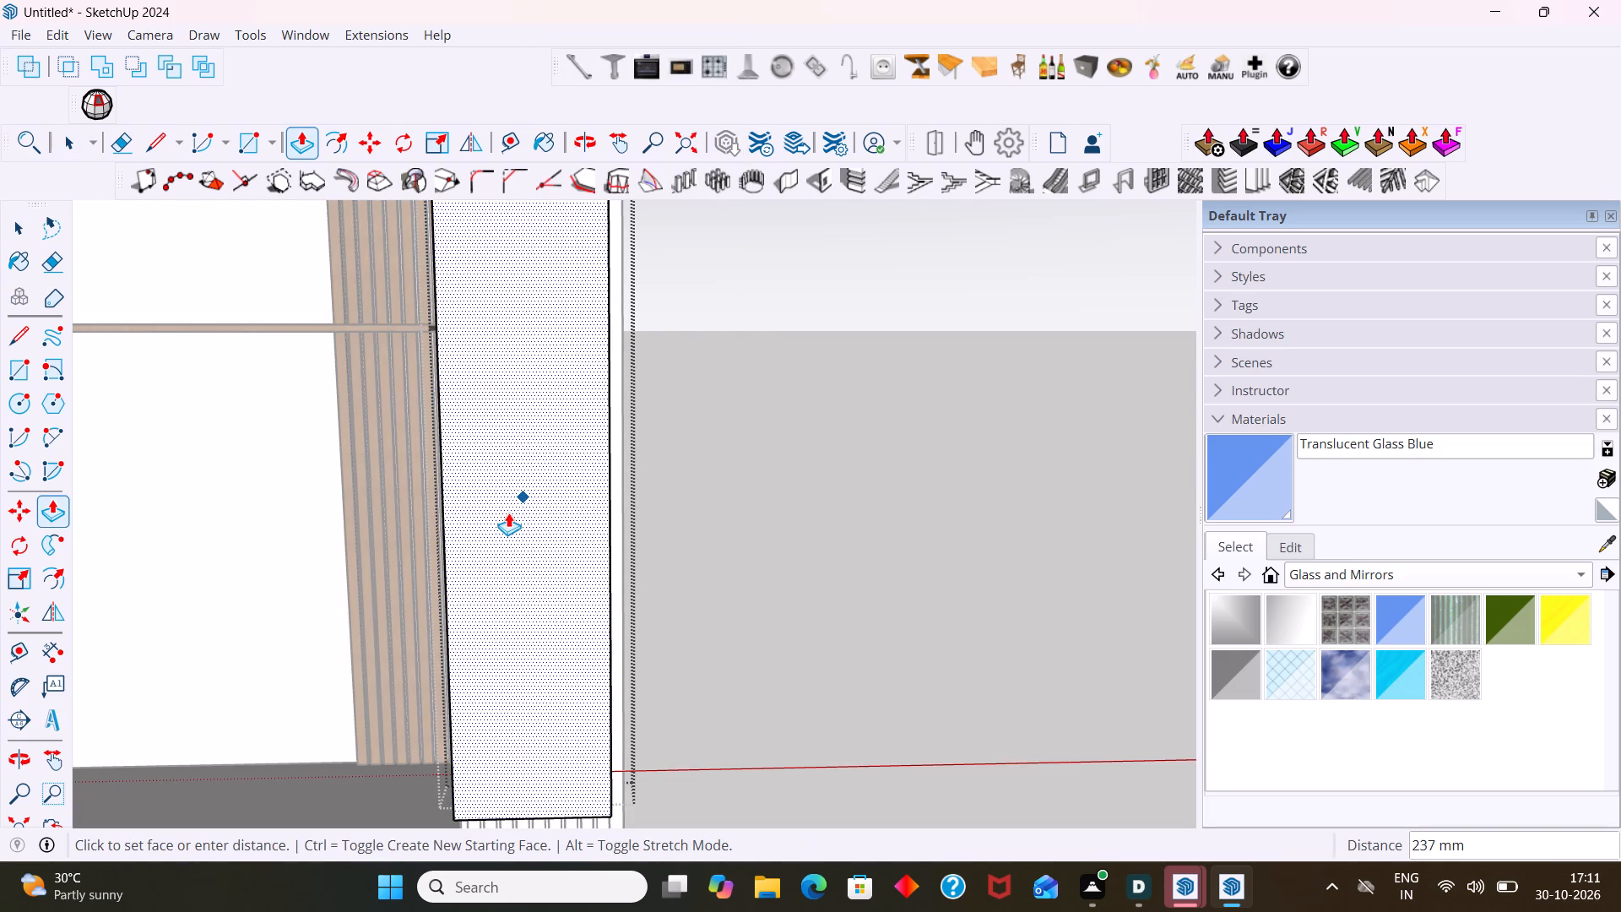
key(6)
key(Return)
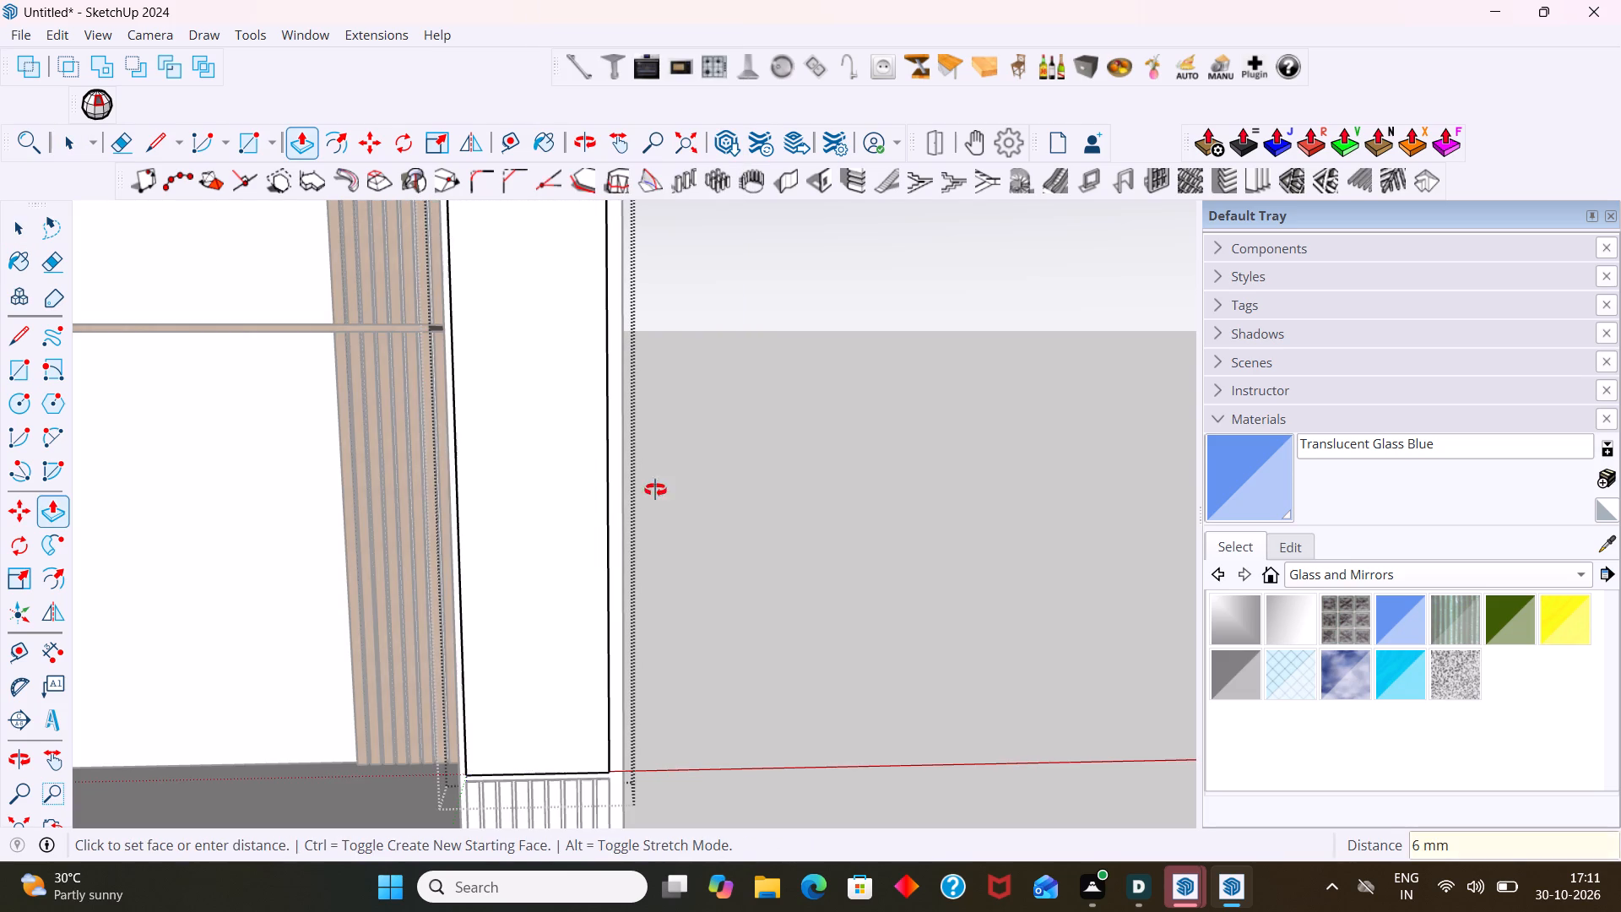
Push/Pull the right edge face of the right shelf column's new front panel by 3 mm.
middle_drag(655, 490, 317, 545)
scroll(439, 536, up, 10)
middle_drag(513, 533, 474, 539)
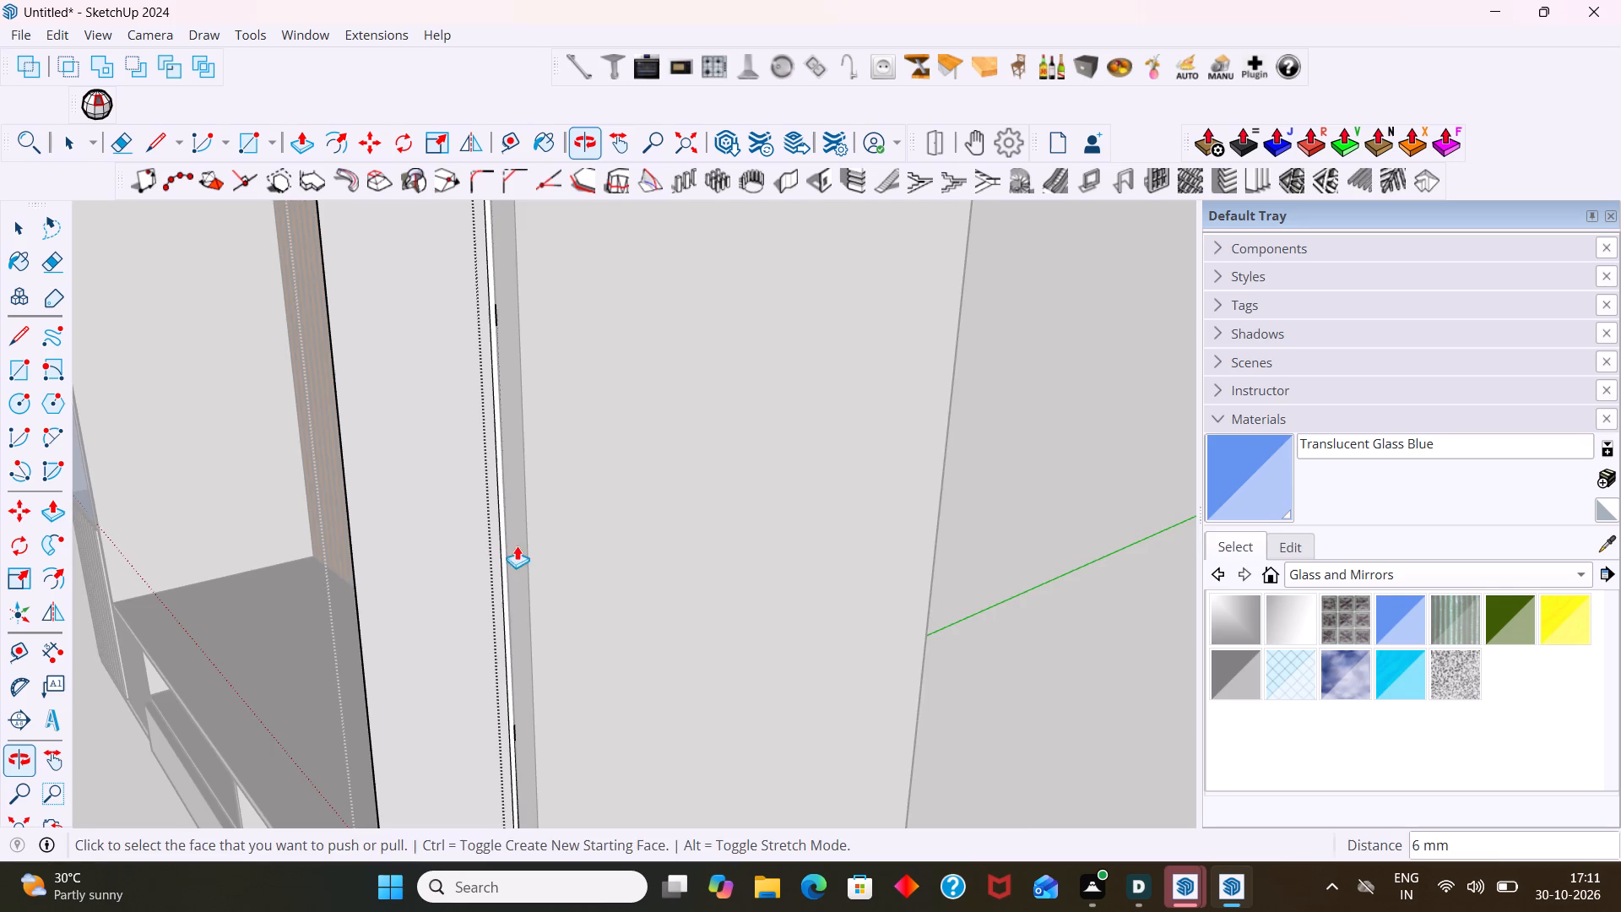
scroll(517, 546, up, 7)
middle_drag(496, 581, 388, 581)
scroll(488, 579, up, 2)
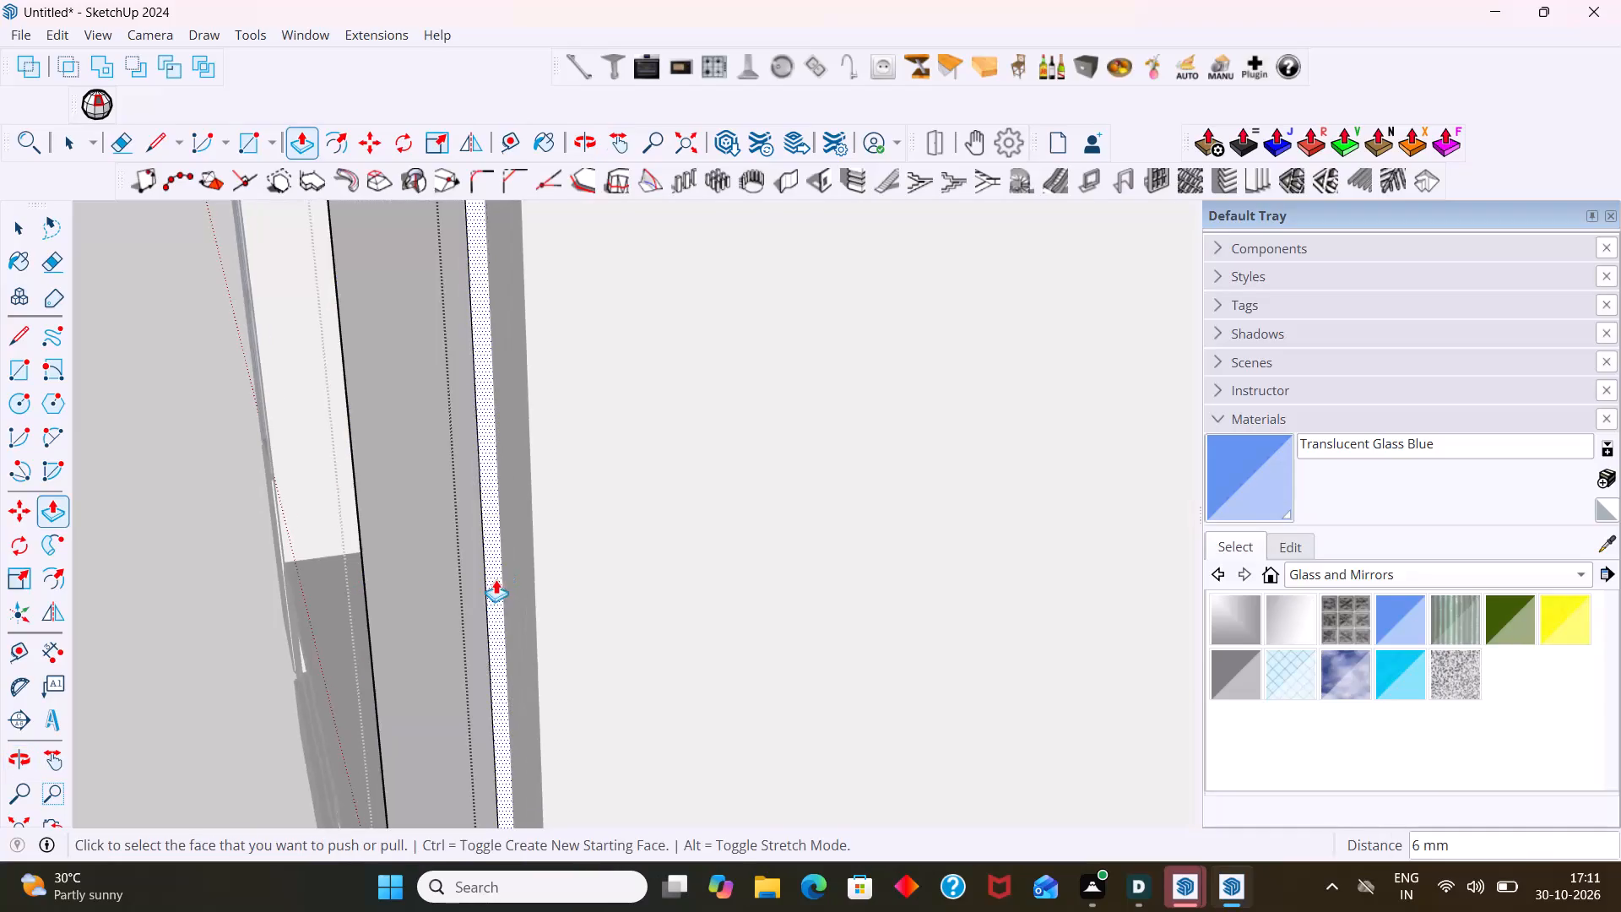
scroll(496, 579, up, 4)
click(494, 594)
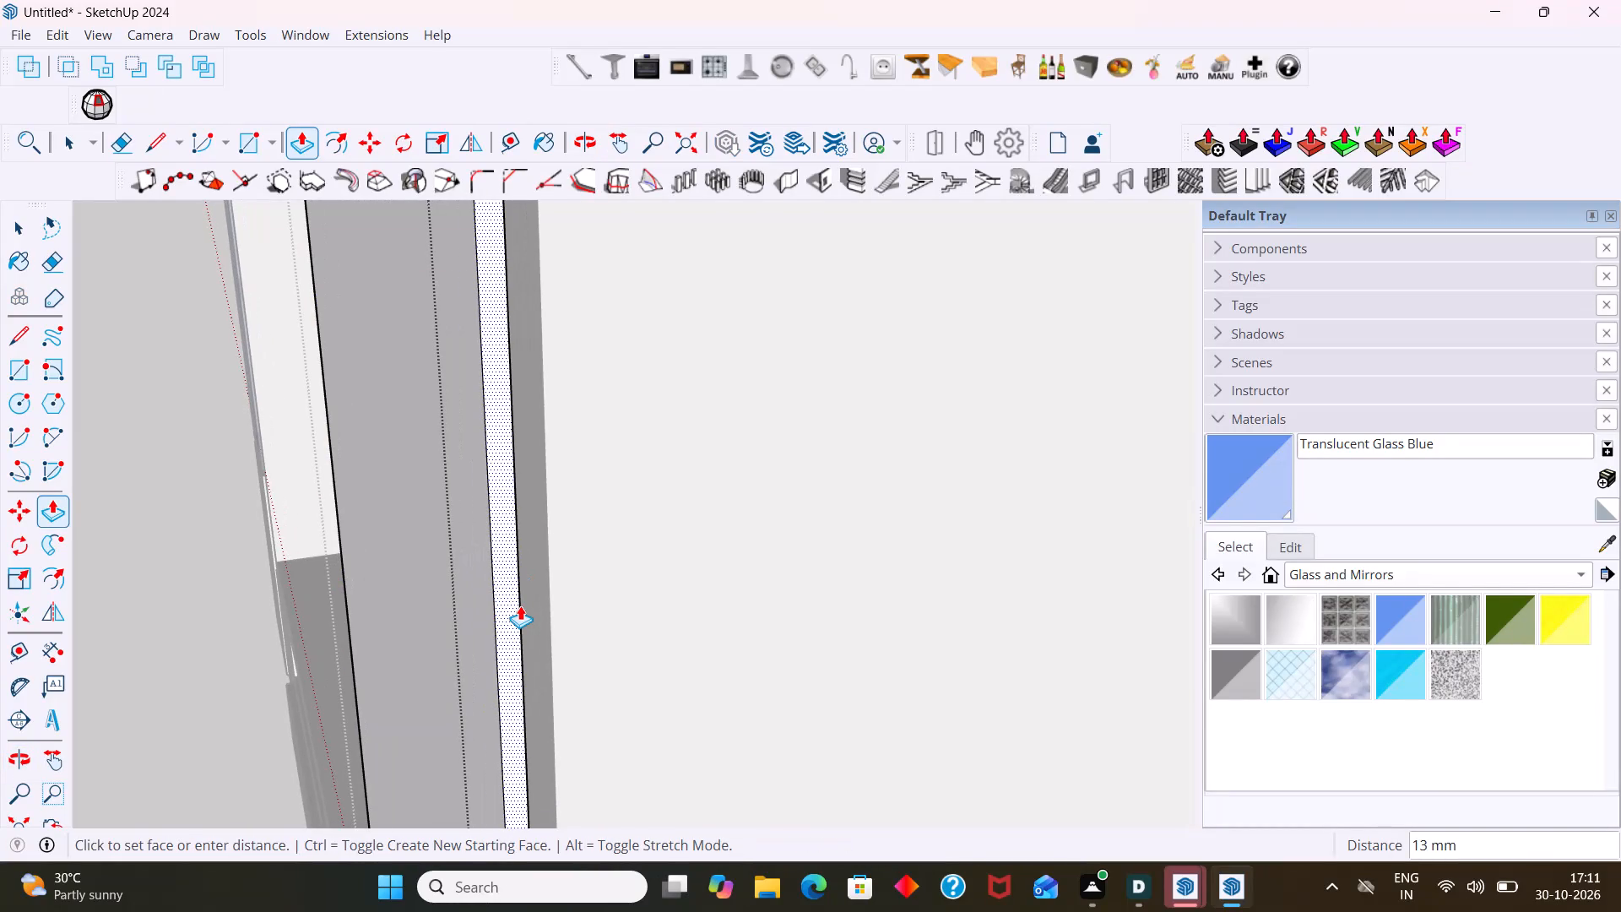
key(3)
key(Return)
Repeat the 3 mm Push/Pull on the left edge face of the right column's front panel.
scroll(518, 614, down, 13)
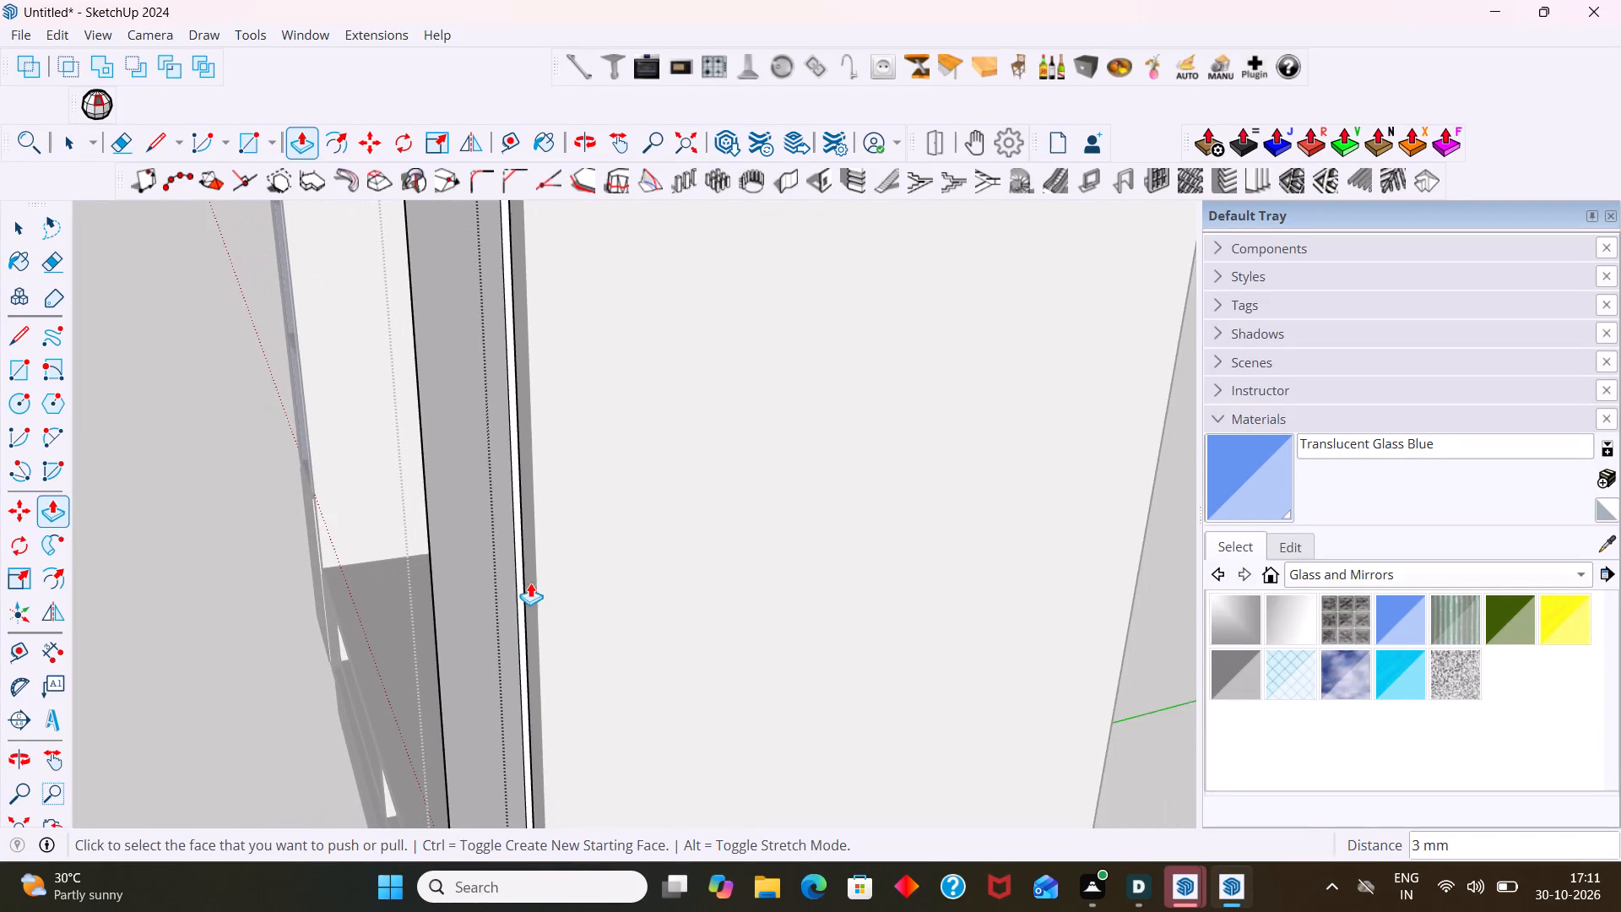
scroll(530, 583, down, 2)
middle_drag(525, 593, 728, 442)
middle_drag(630, 521, 1066, 580)
scroll(953, 546, up, 3)
middle_drag(946, 547, 1168, 546)
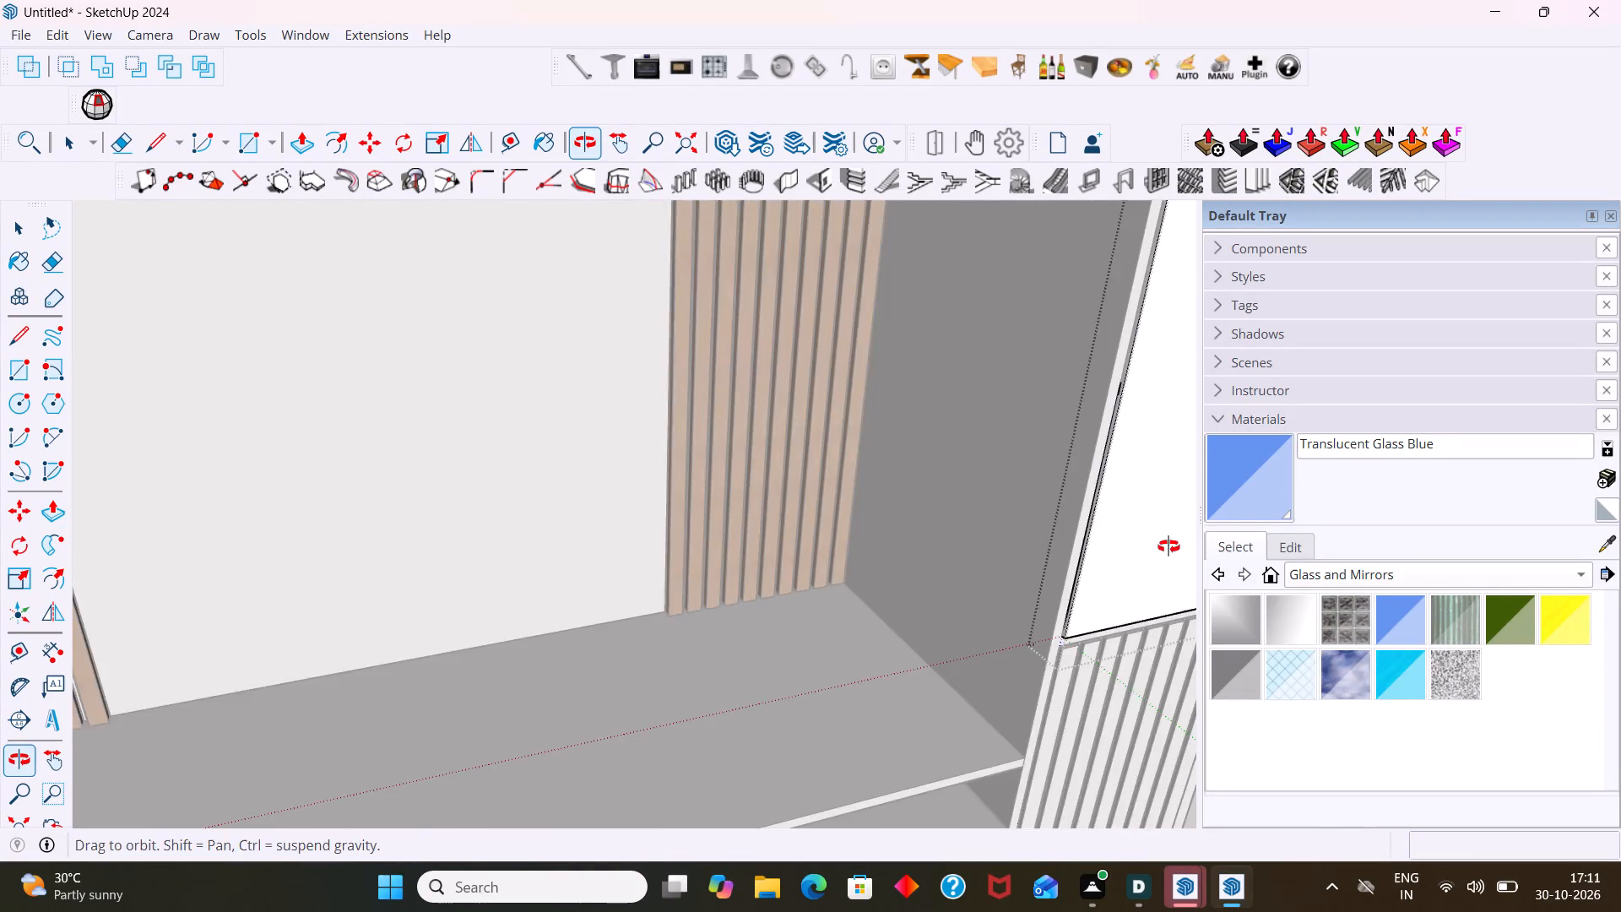
middle_drag(1168, 546, 1173, 541)
scroll(1089, 534, up, 16)
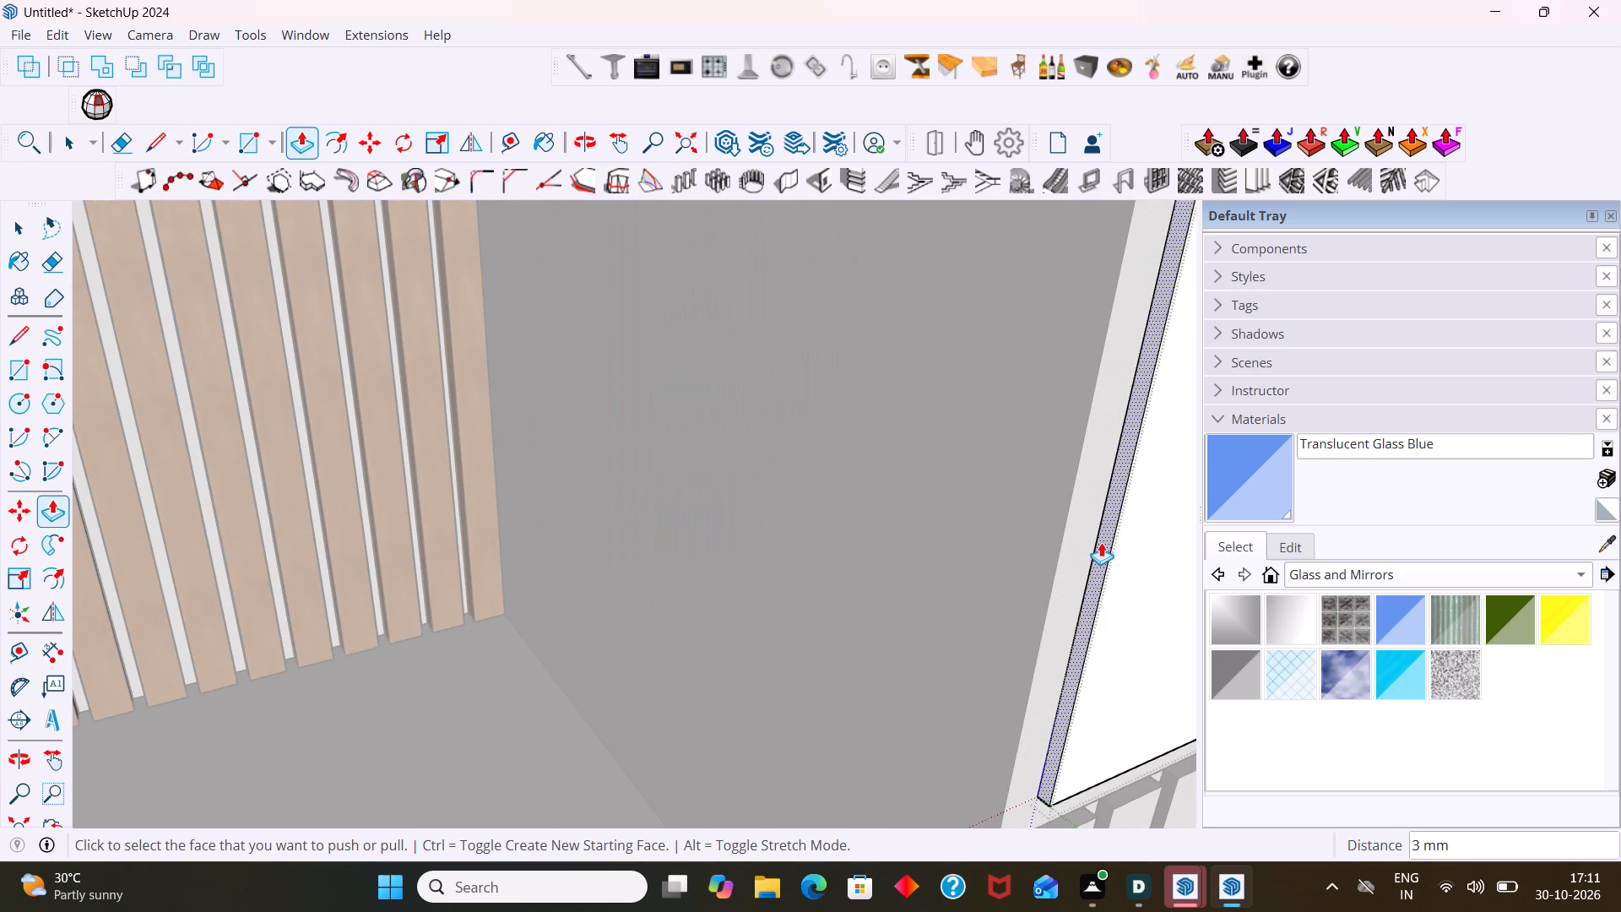
double_click(1101, 542)
Repeat the 3 mm Push/Pull on the panel's bottom edge face, just above the slatted base.
scroll(1096, 546, down, 10)
middle_drag(1085, 586, 568, 449)
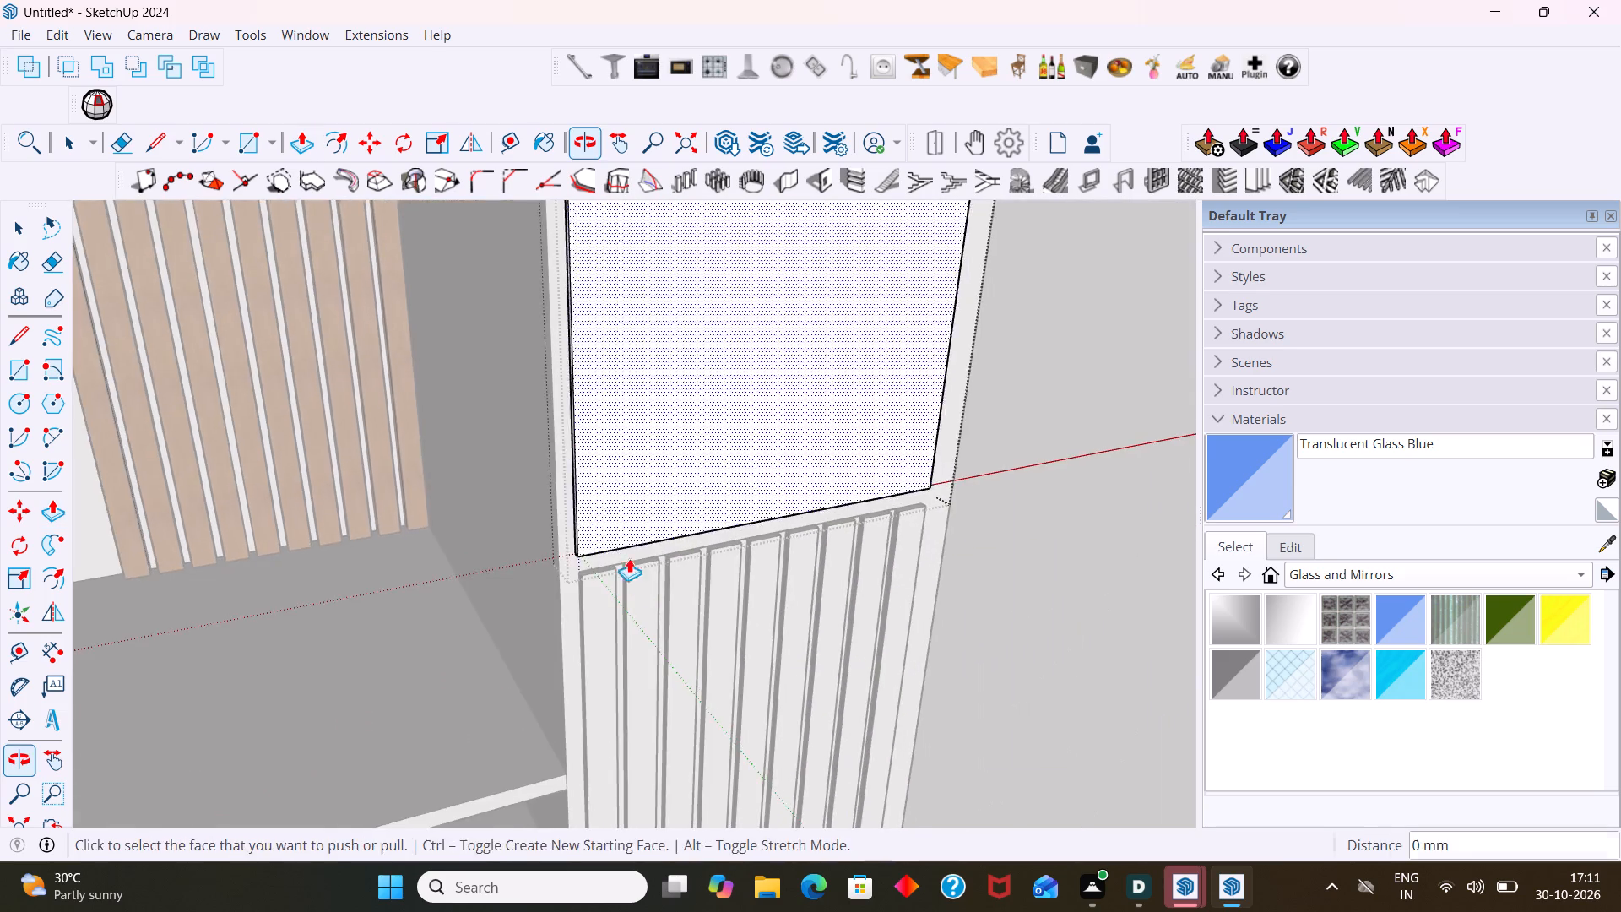
middle_drag(644, 576, 595, 332)
middle_drag(588, 307, 650, 656)
middle_drag(656, 636, 676, 477)
scroll(646, 540, up, 3)
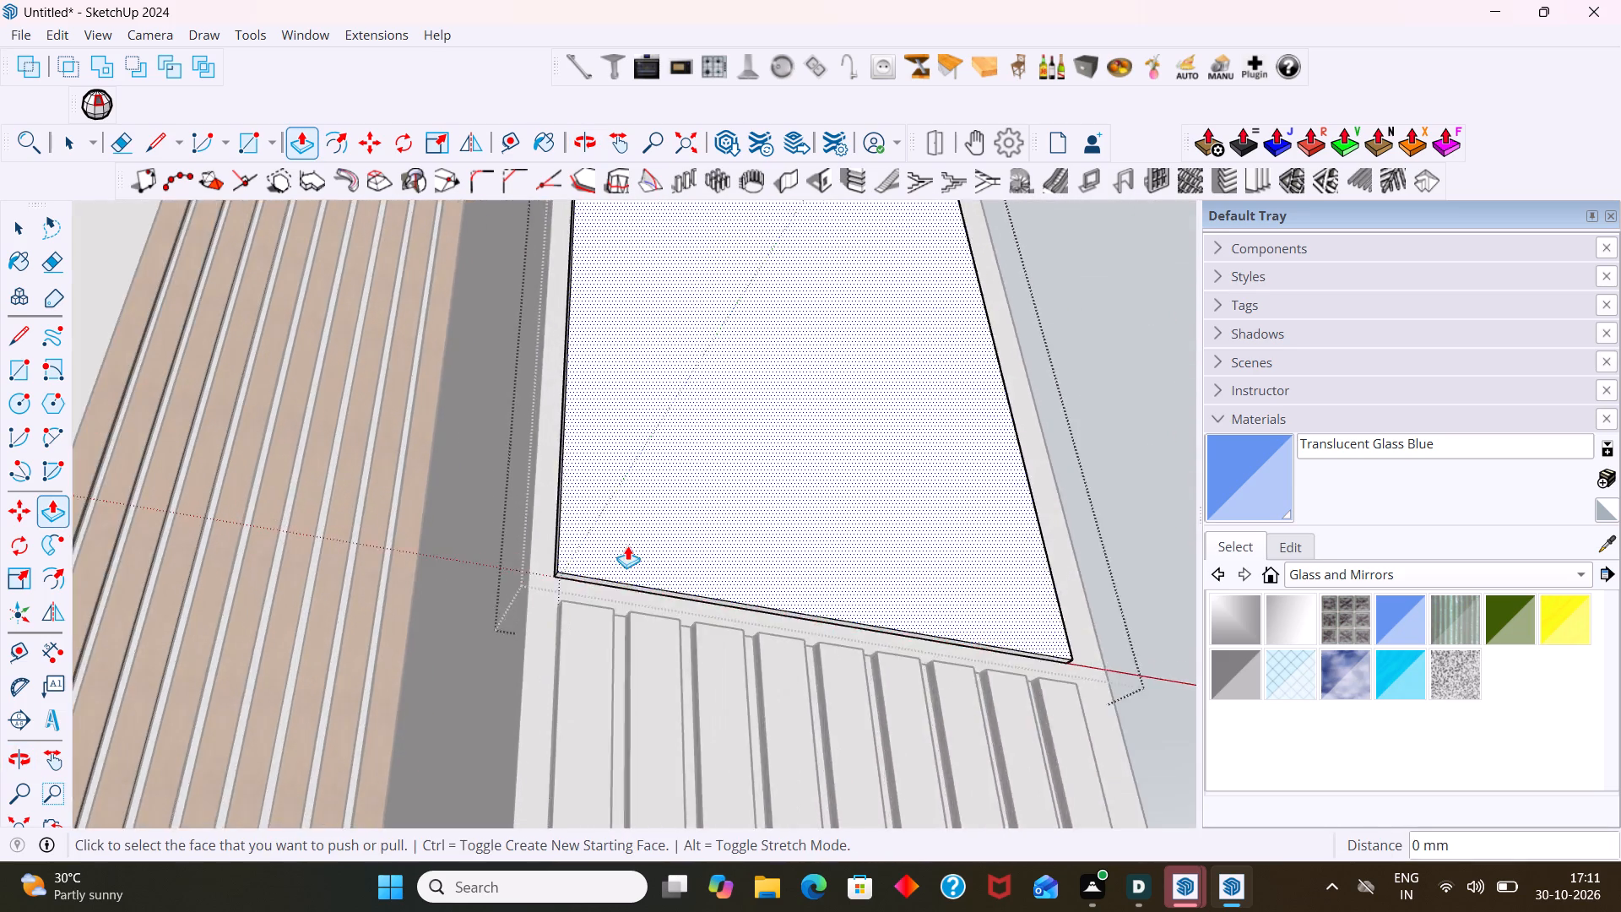
scroll(627, 546, up, 12)
double_click(564, 614)
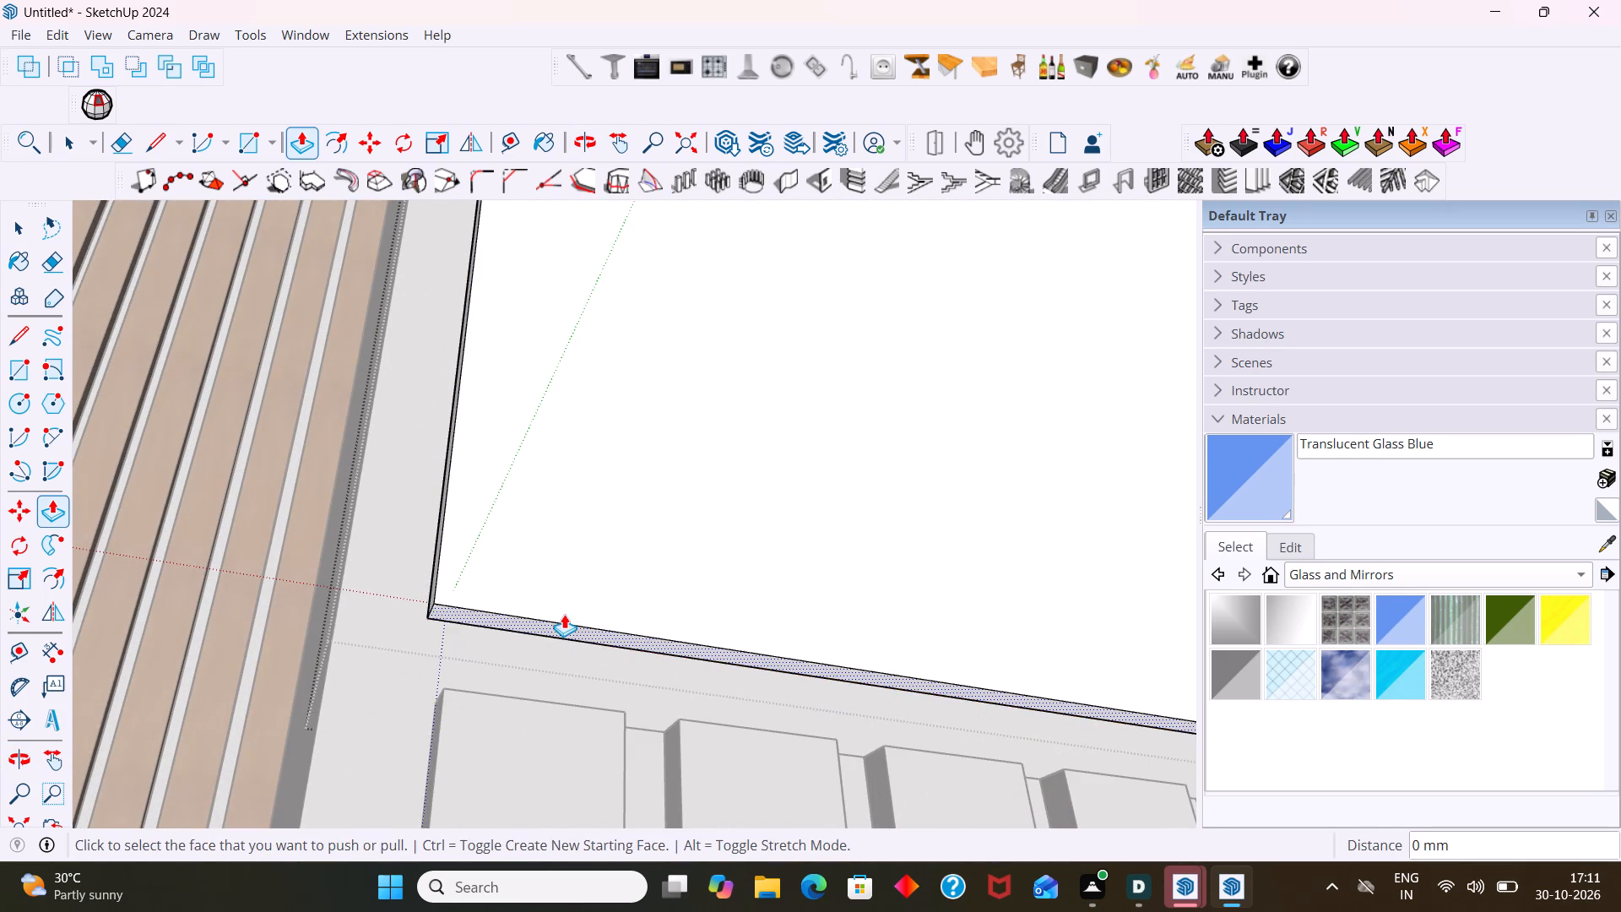
Repeat the 3 mm Push/Pull on the panel's top edge face and close the panel group.
scroll(565, 615, down, 20)
scroll(565, 615, down, 11)
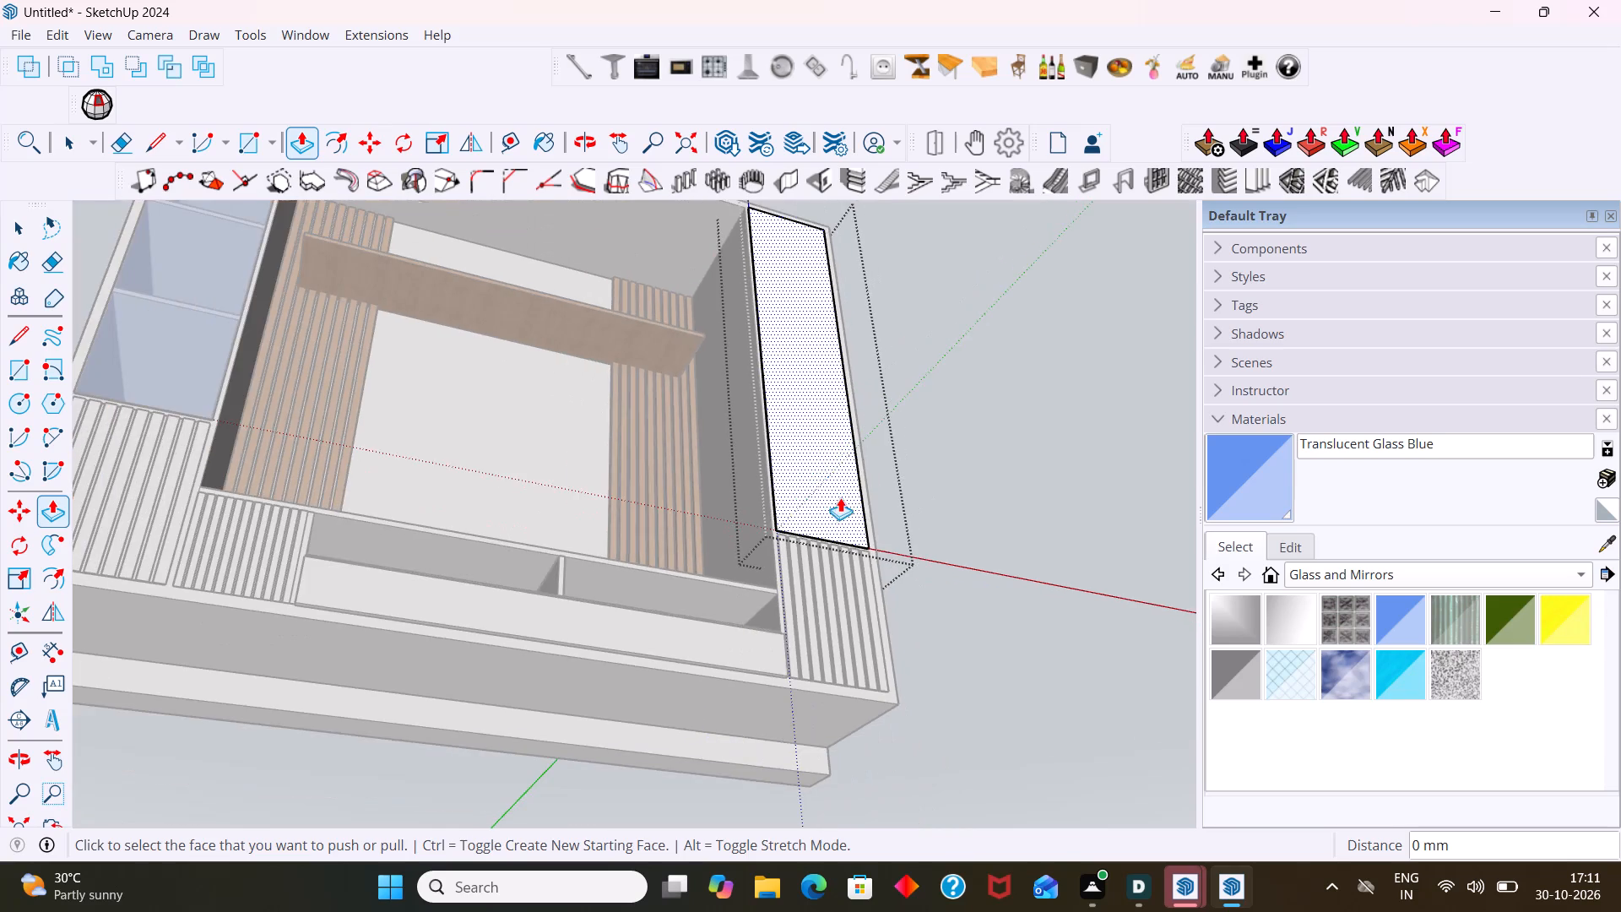
middle_drag(865, 497, 864, 710)
scroll(864, 536, down, 4)
shift+middle_drag(880, 520, 877, 822)
middle_drag(824, 517, 820, 641)
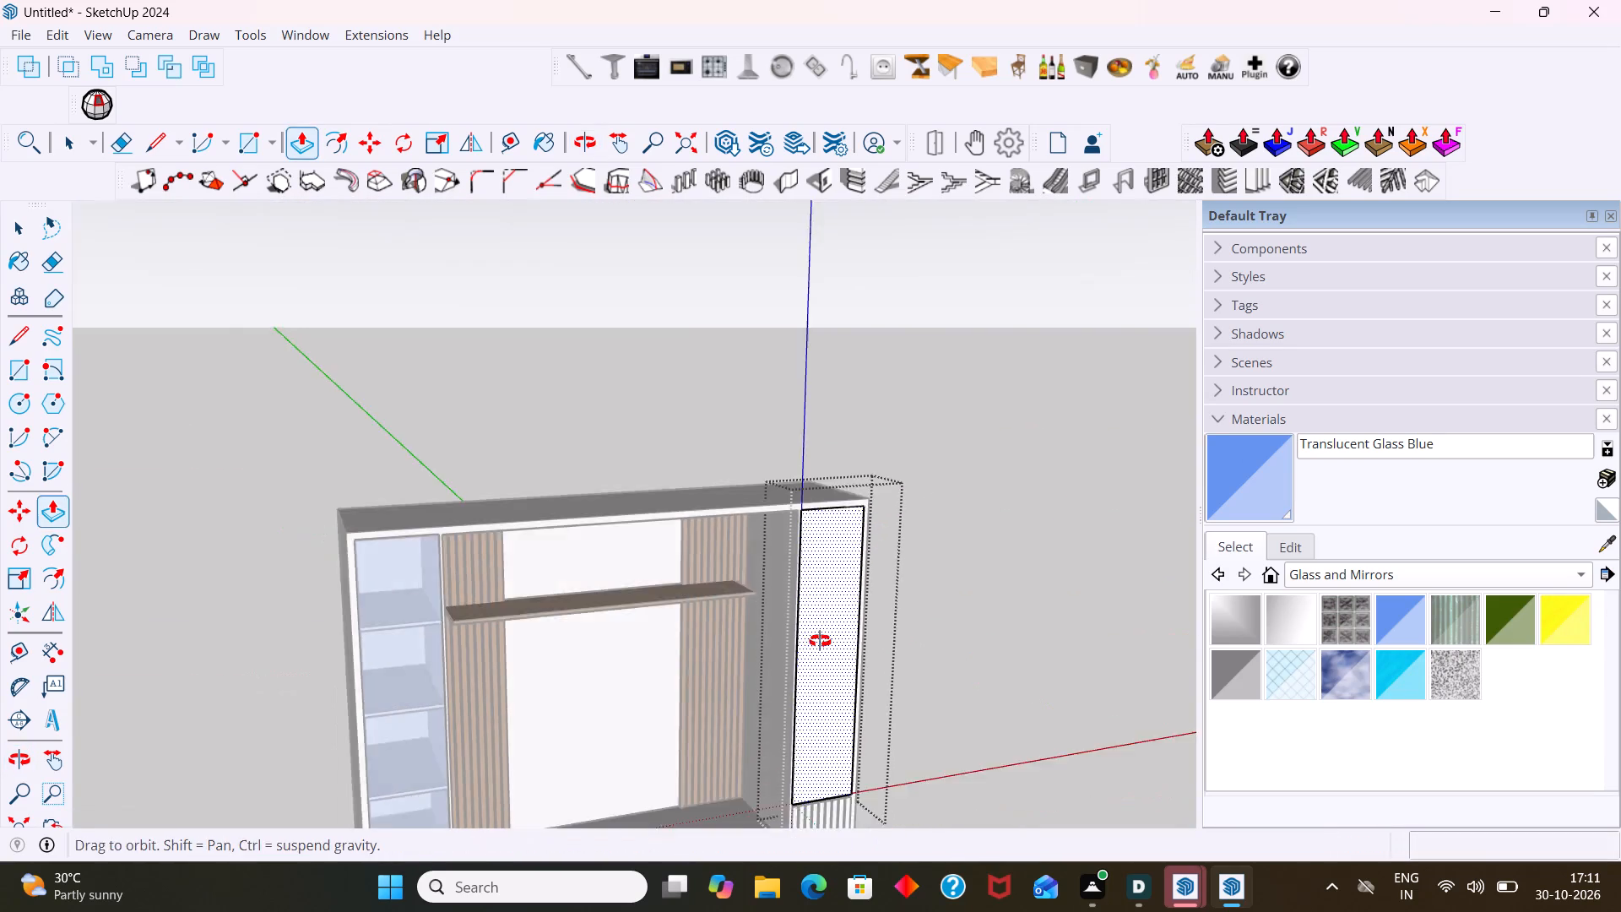
middle_drag(820, 641, 823, 686)
scroll(847, 475, up, 18)
middle_drag(780, 571, 769, 660)
scroll(717, 649, up, 3)
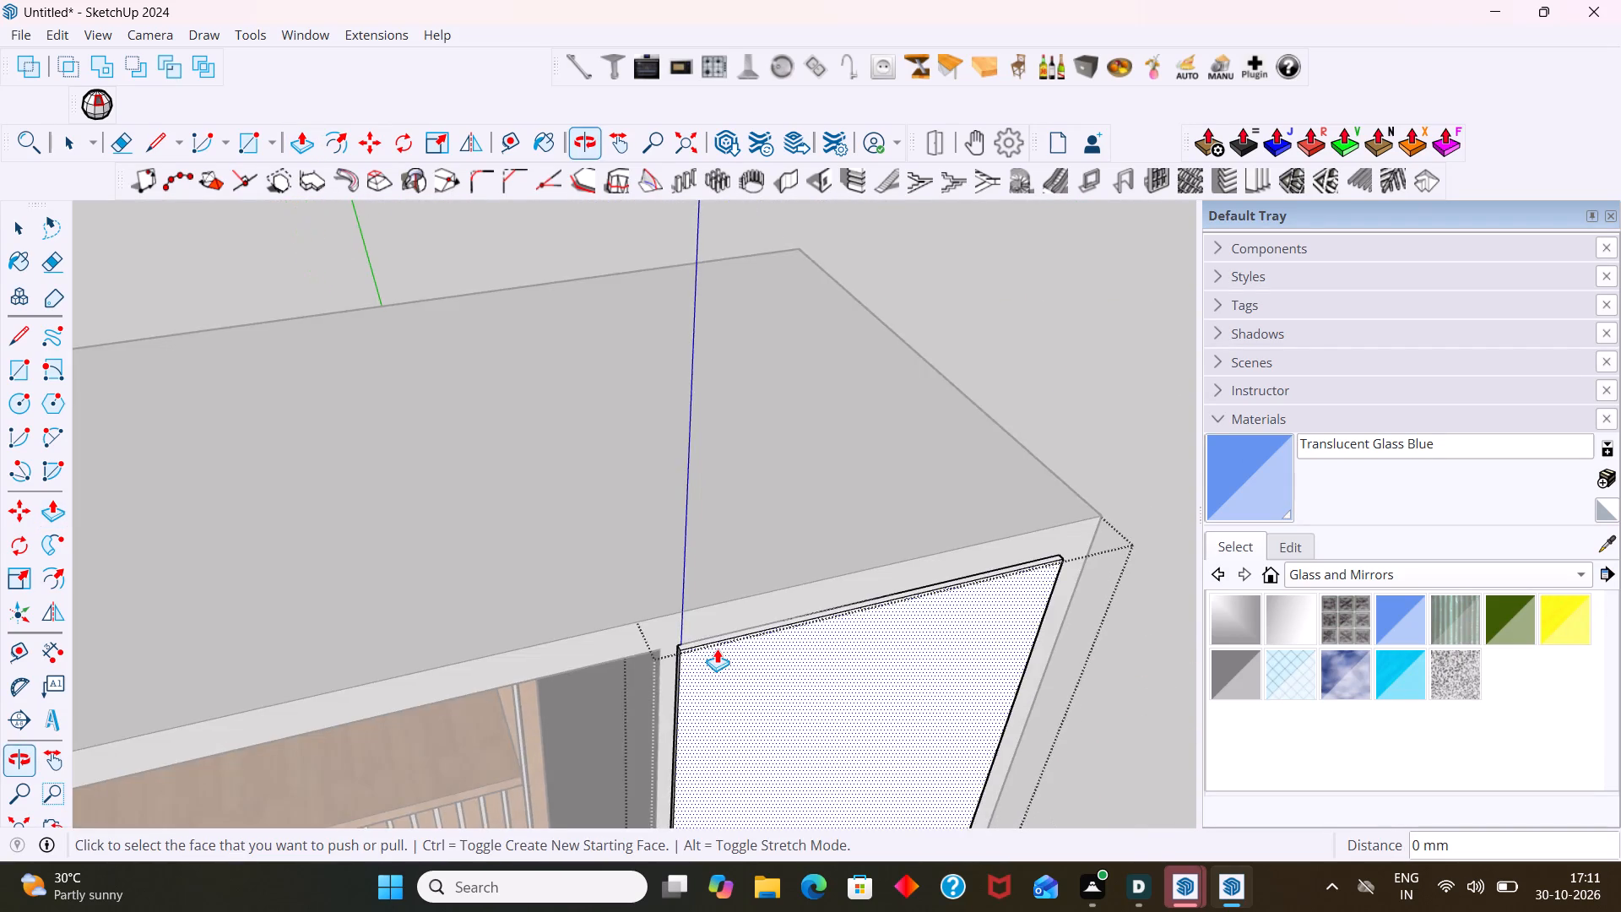
scroll(717, 649, up, 12)
double_click(648, 630)
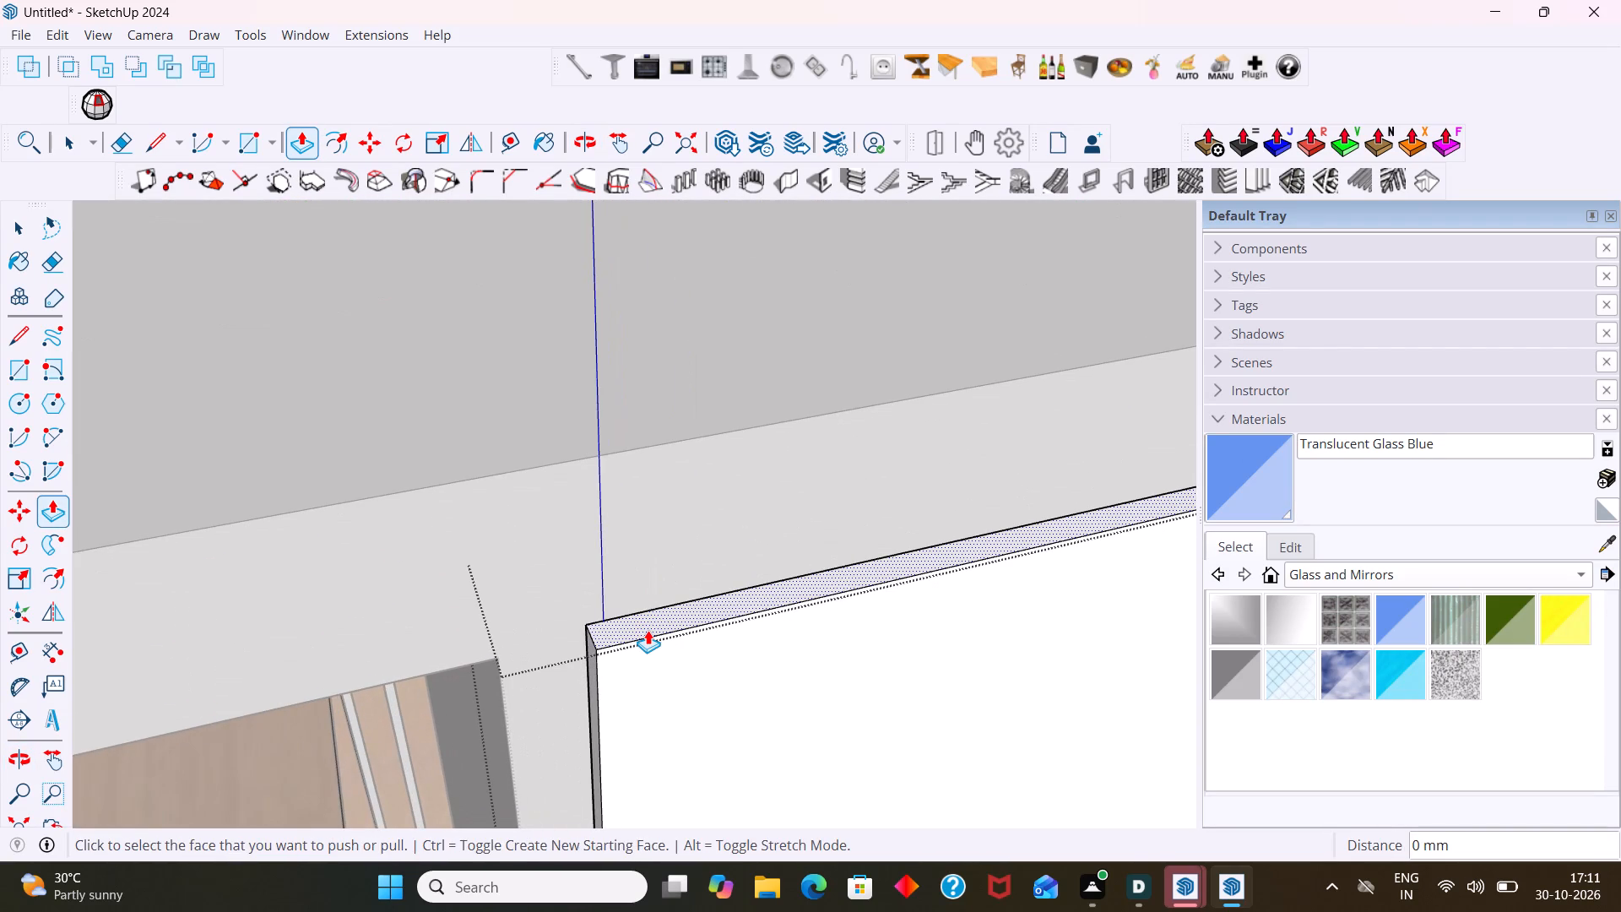
middle_drag(648, 630, 821, 619)
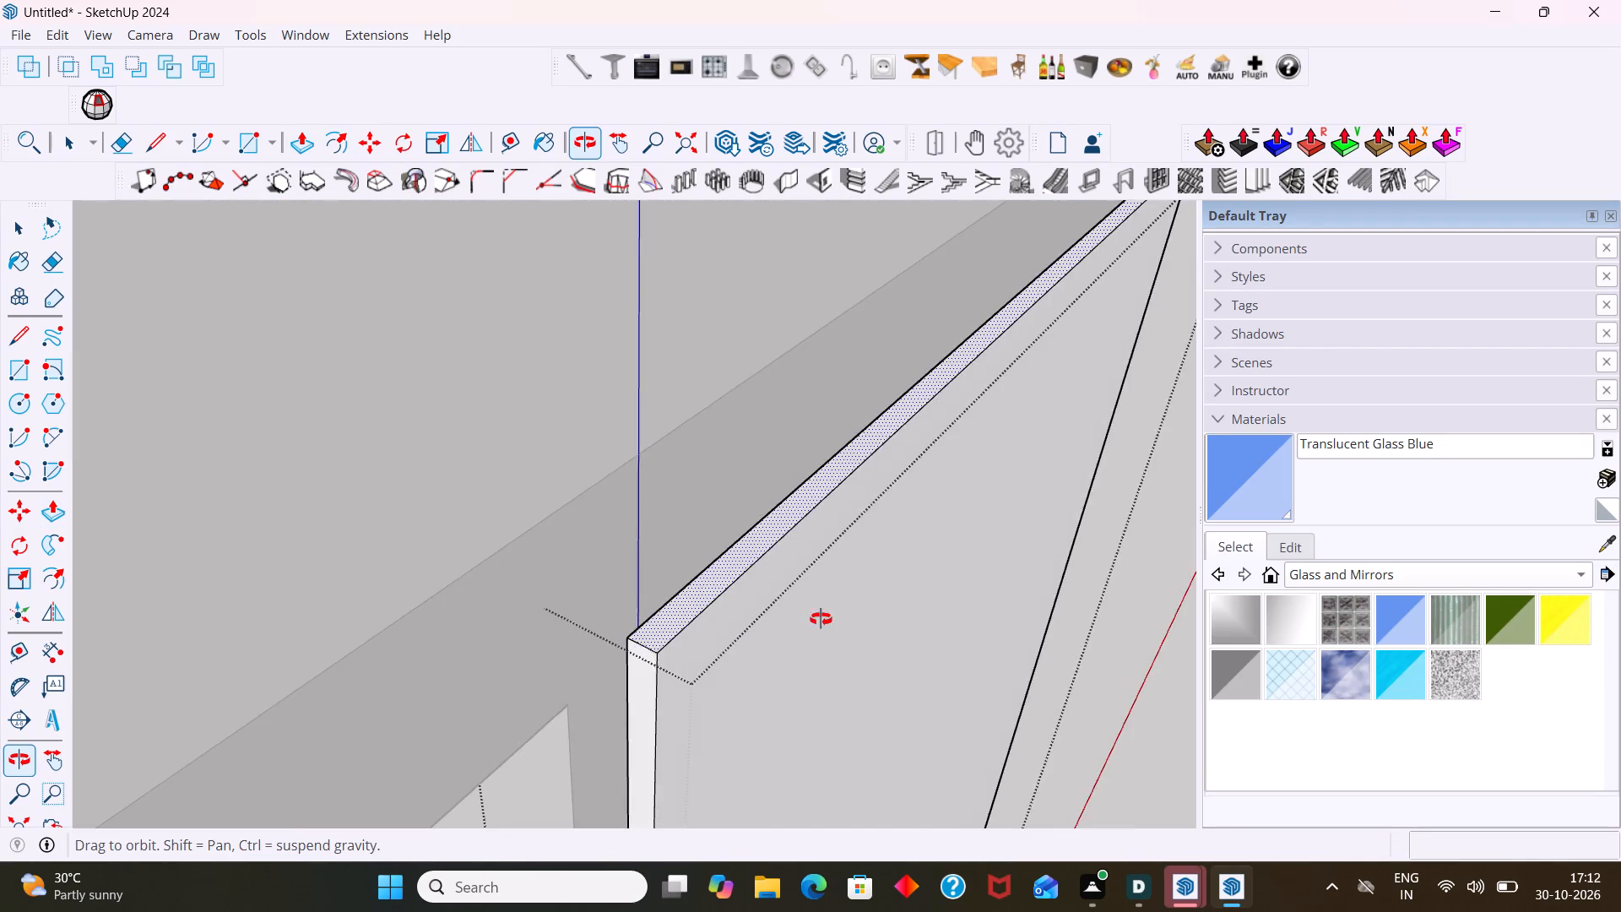
middle_drag(821, 619, 733, 637)
key(space)
click(714, 486)
scroll(718, 480, down, 7)
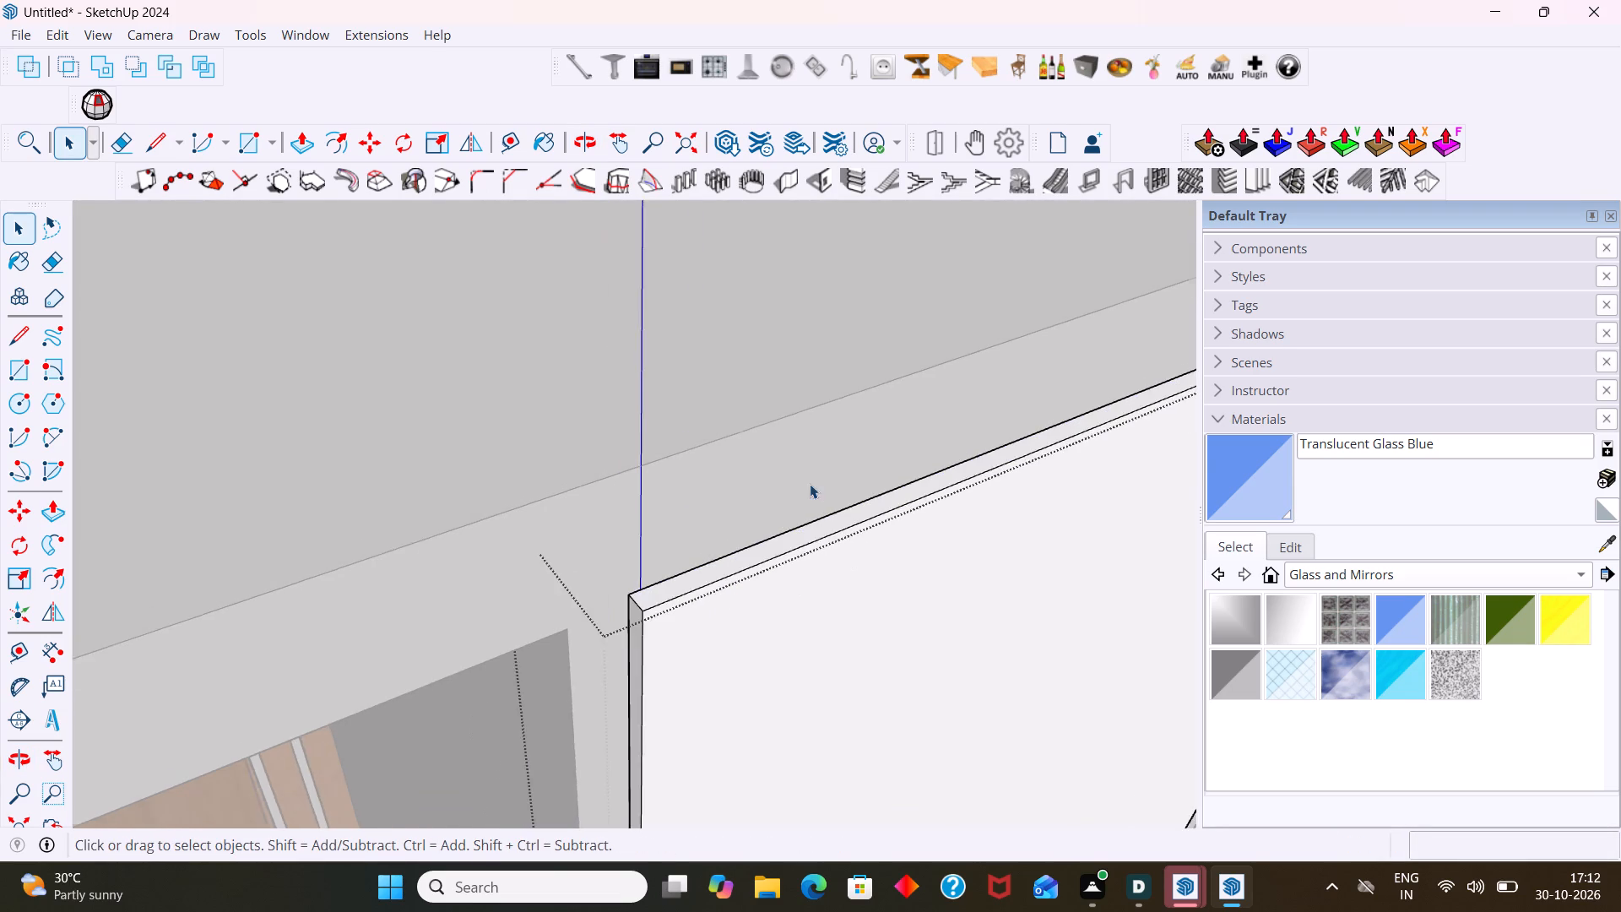
scroll(810, 484, down, 19)
click(1083, 504)
Paint the right shelf column's front panel with Translucent Glass Blue and deselect it.
scroll(1050, 505, down, 3)
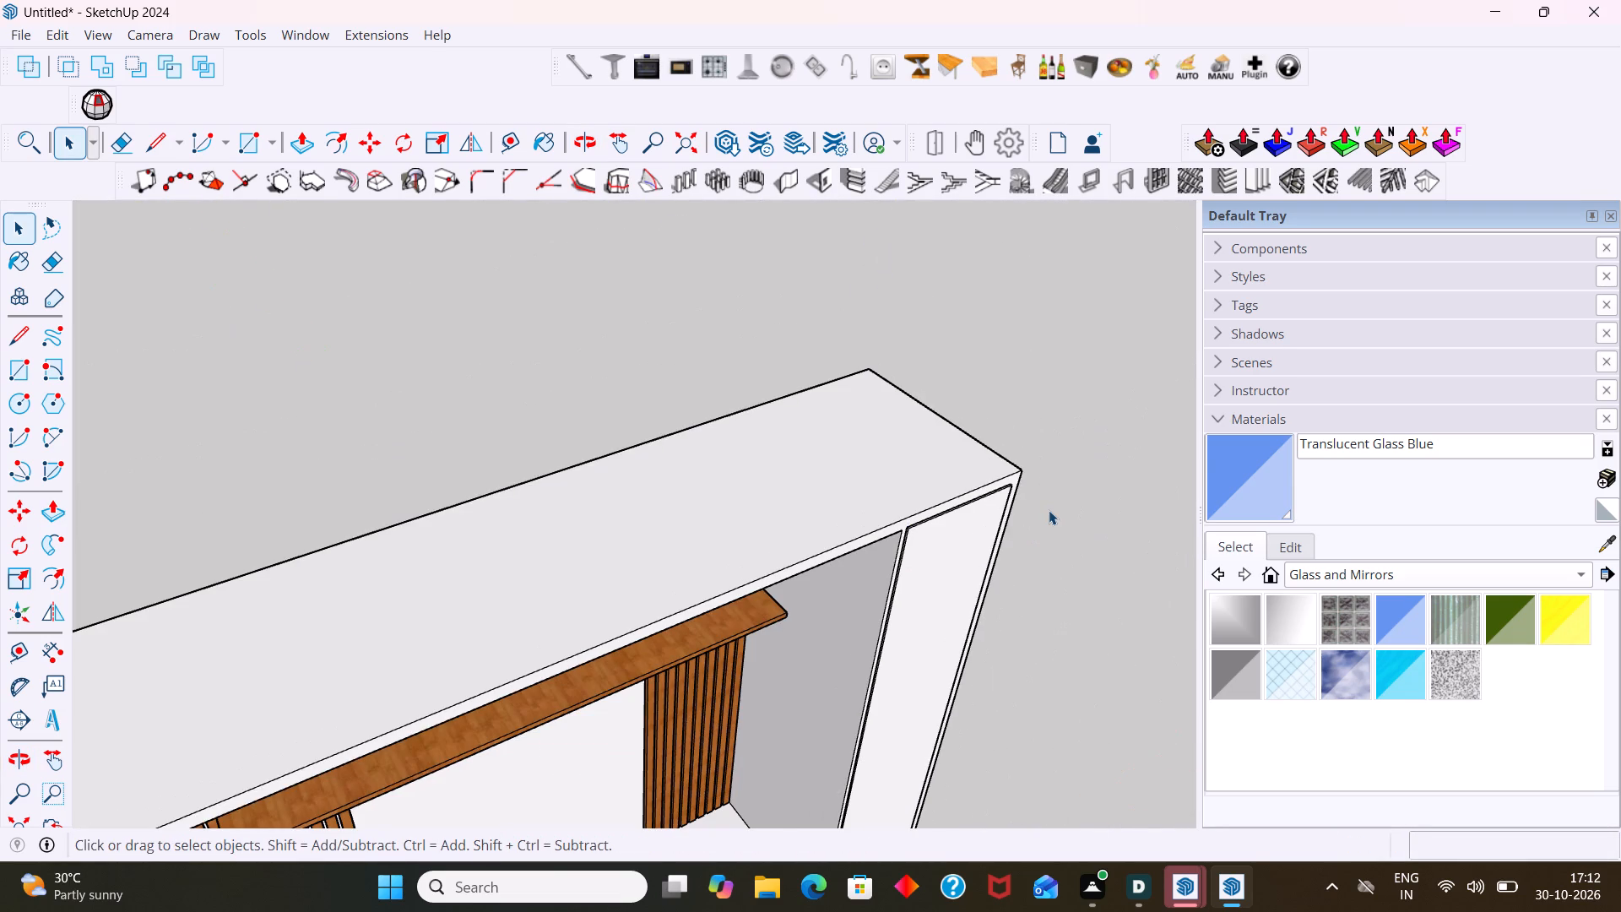
middle_drag(1049, 511, 571, 404)
scroll(543, 441, down, 1)
click(519, 476)
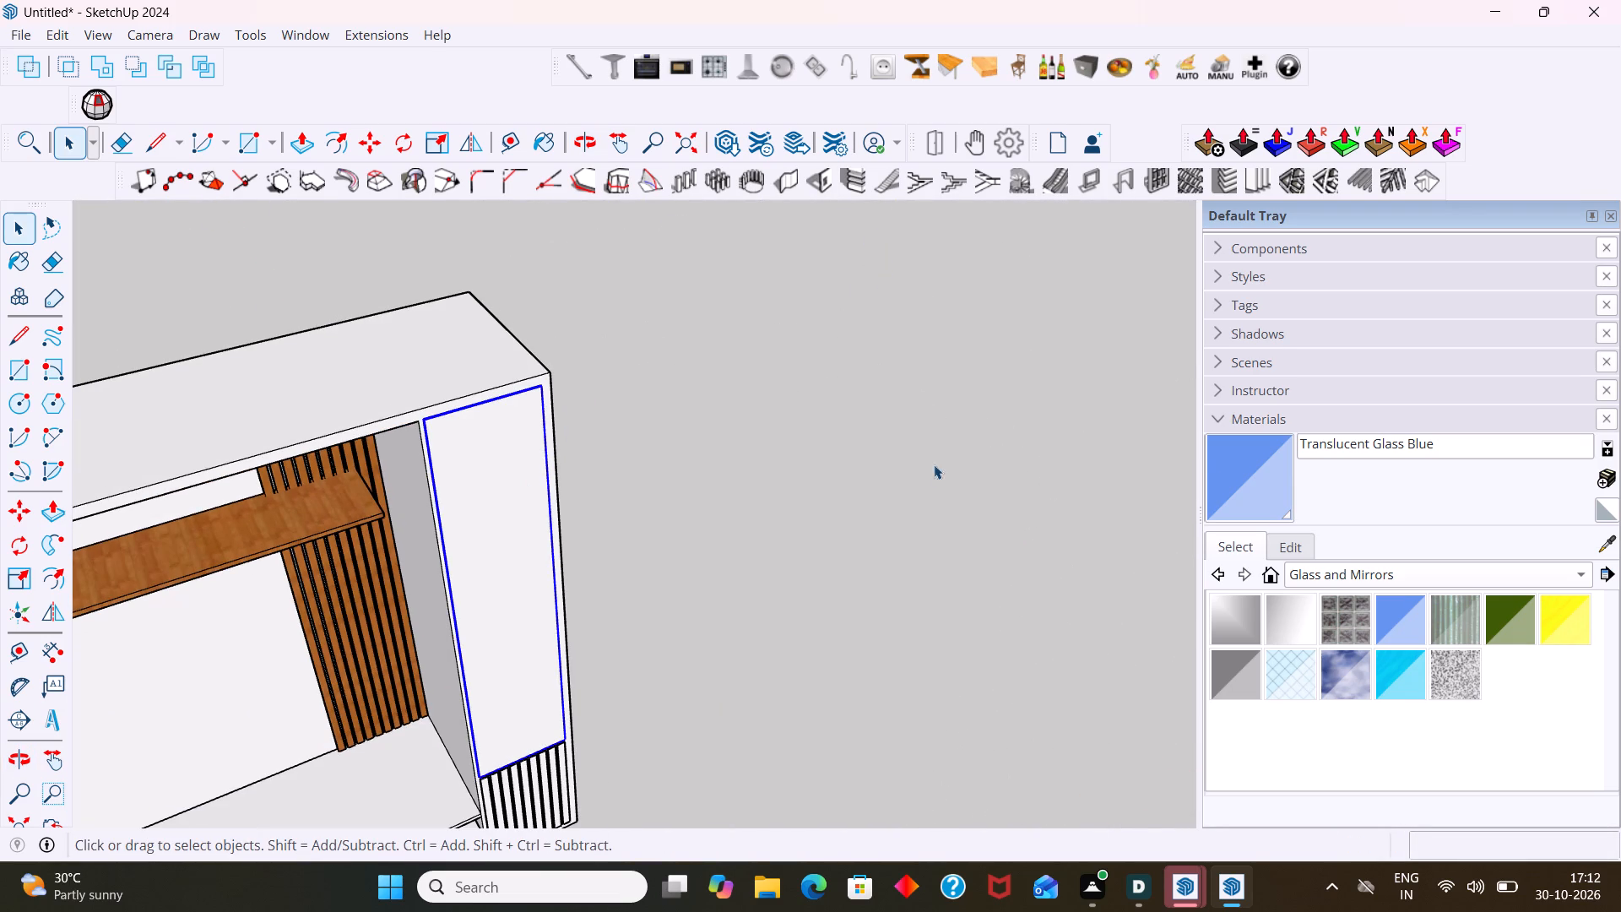
click(1282, 464)
click(482, 568)
key(space)
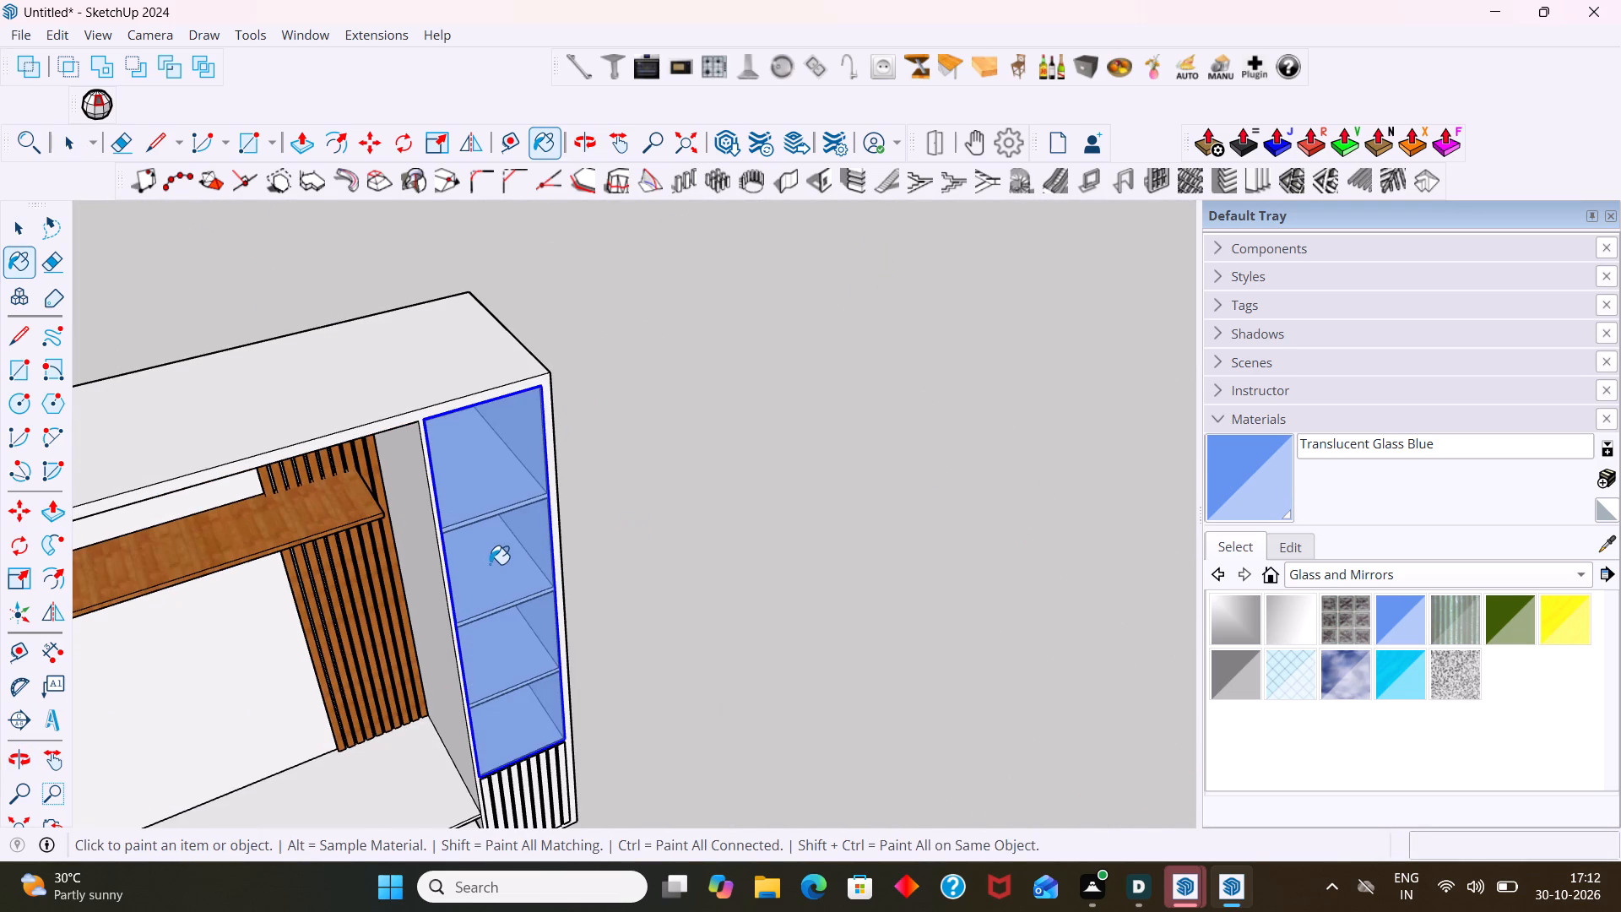
click(751, 455)
Examine the whole cabinet with both glass-fronted columns from the front, below, above and the side.
scroll(745, 452, down, 14)
middle_drag(586, 480, 459, 373)
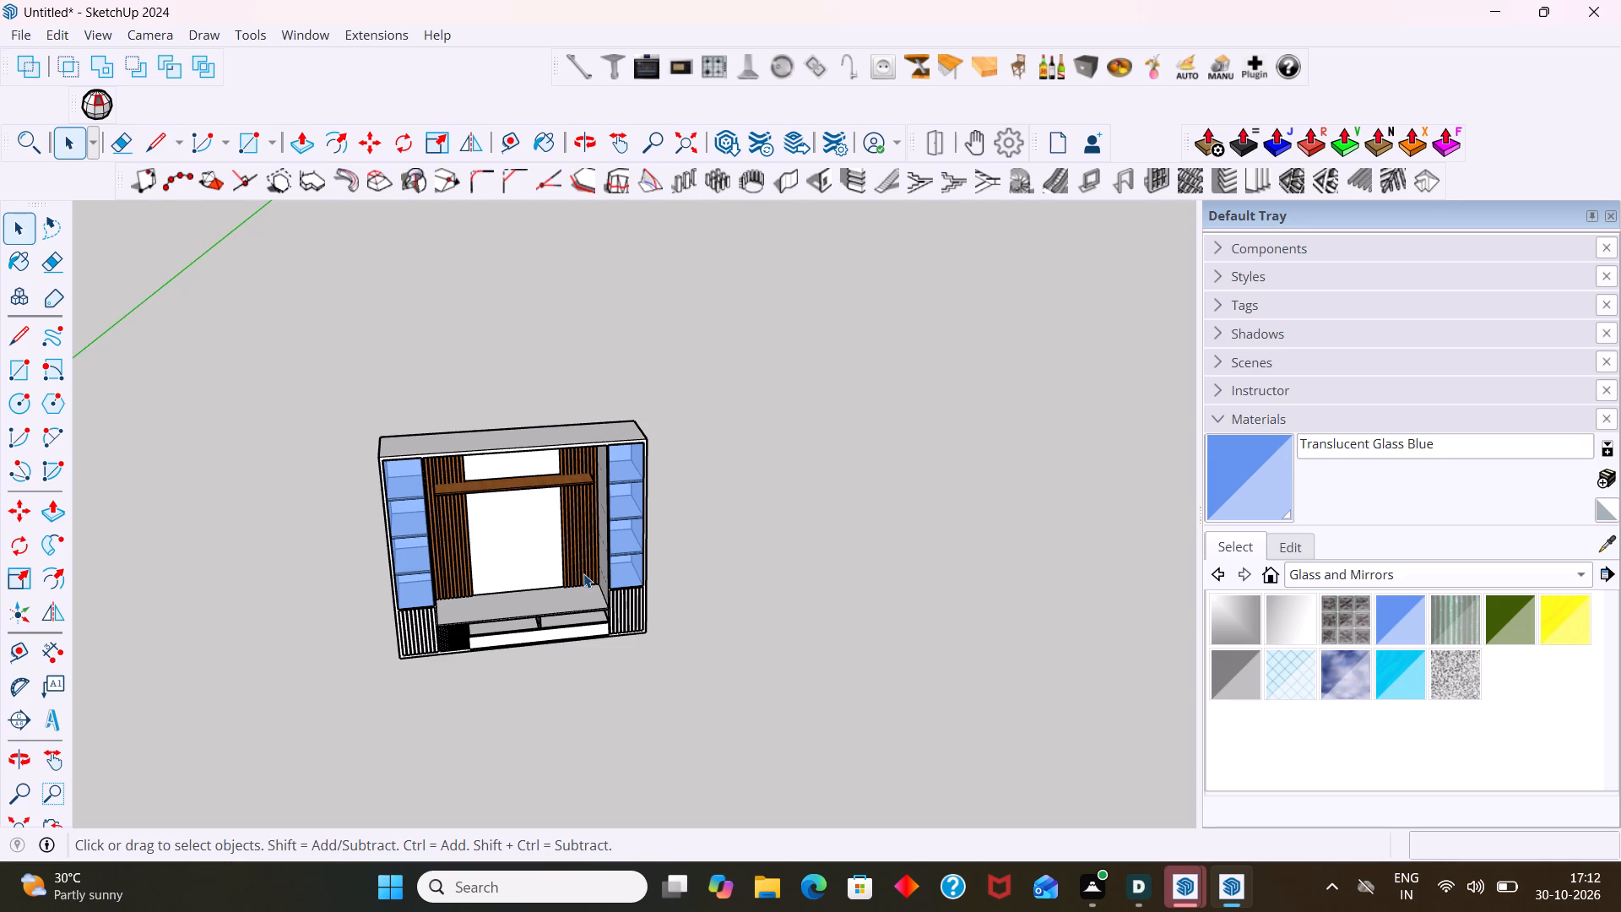
middle_drag(571, 573, 490, 518)
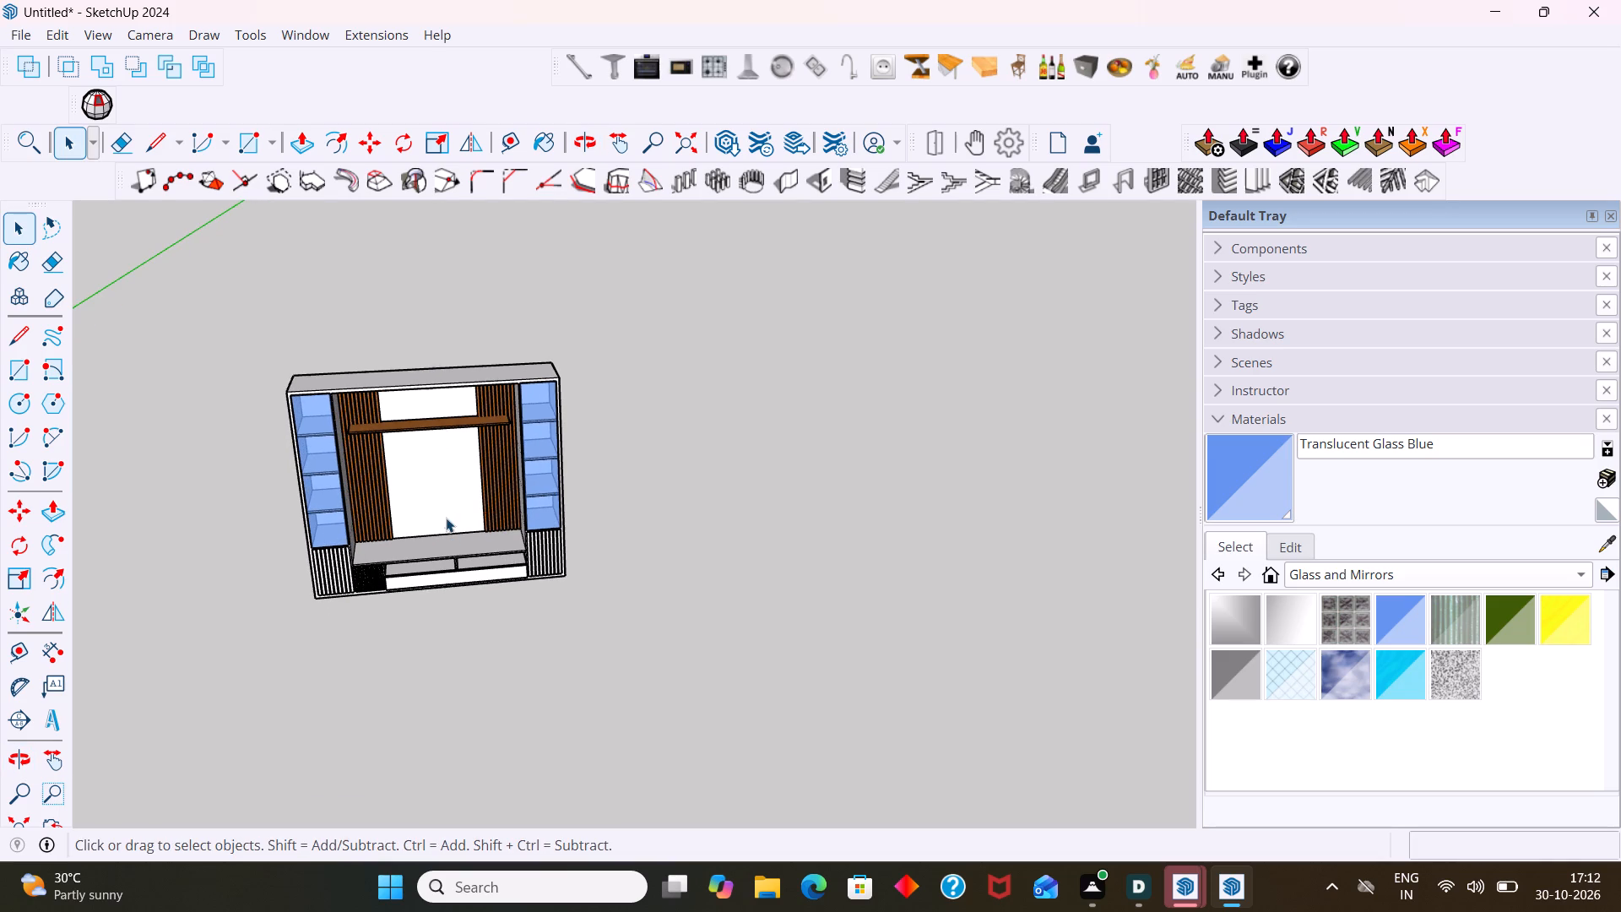
scroll(360, 442, up, 6)
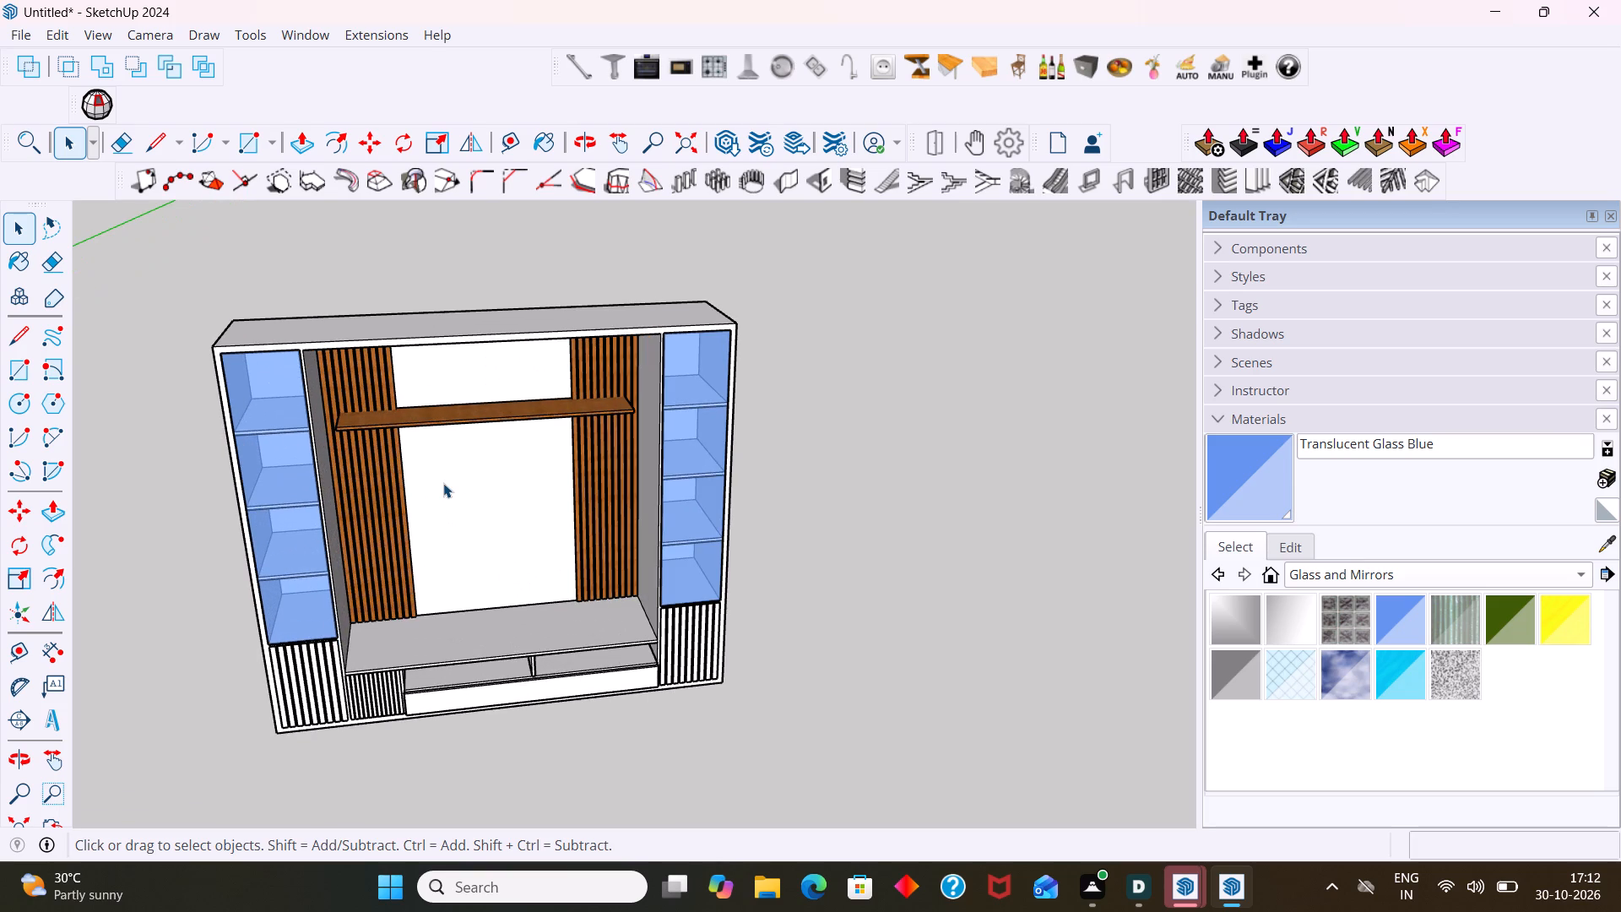
middle_drag(447, 486, 415, 432)
middle_drag(467, 569, 467, 501)
middle_drag(439, 606, 489, 442)
scroll(481, 481, down, 1)
middle_drag(420, 546, 650, 542)
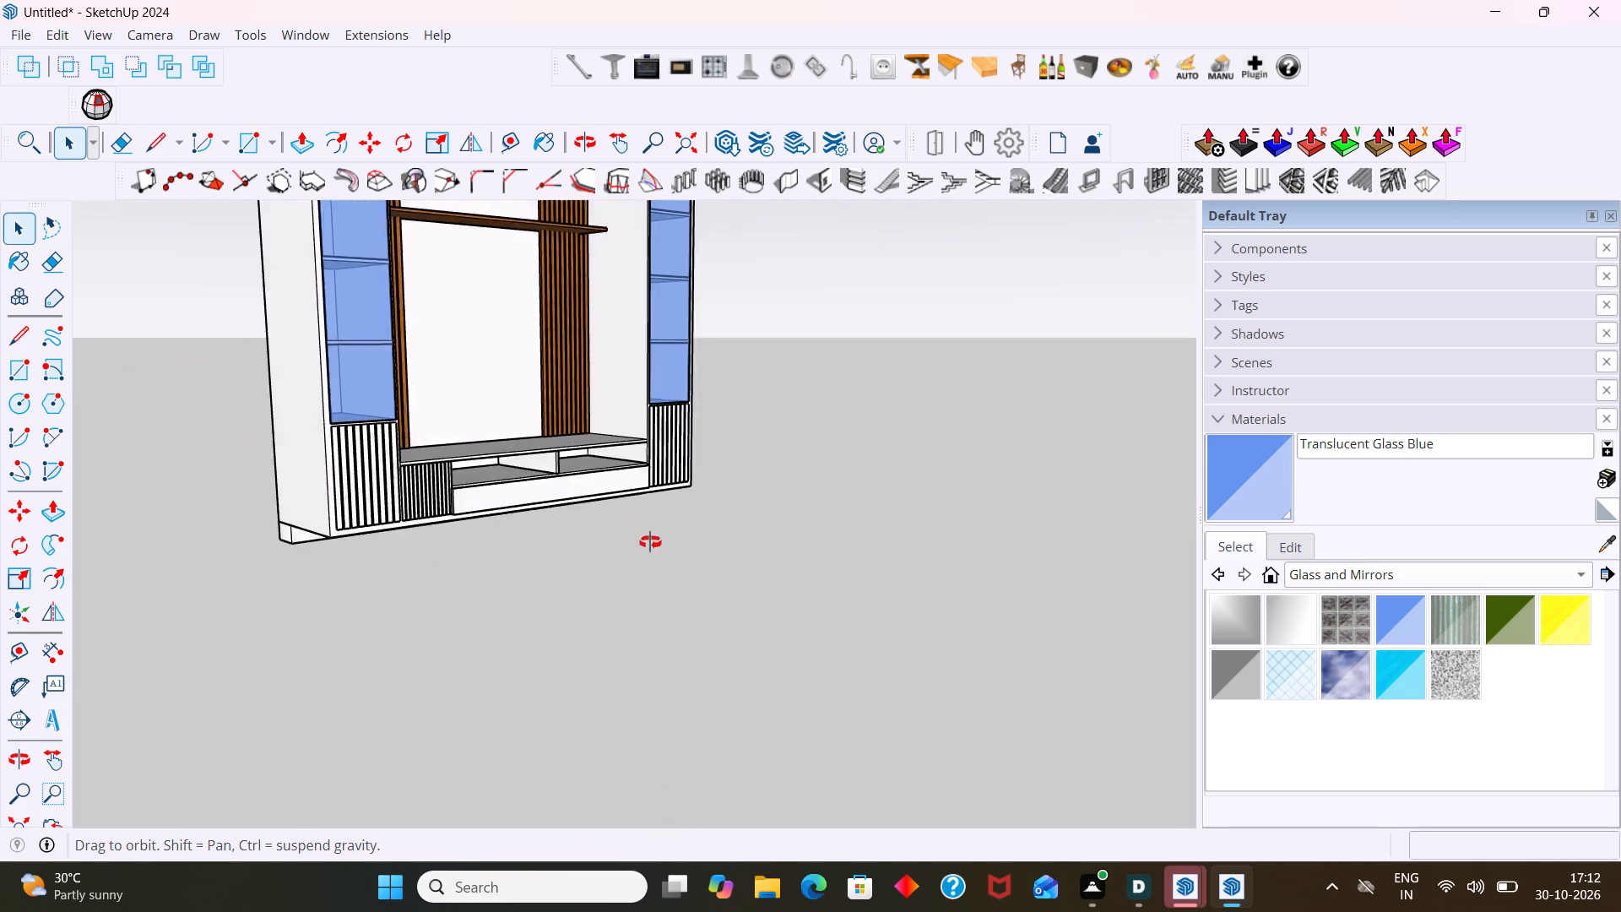
middle_drag(650, 542, 461, 661)
scroll(459, 584, down, 6)
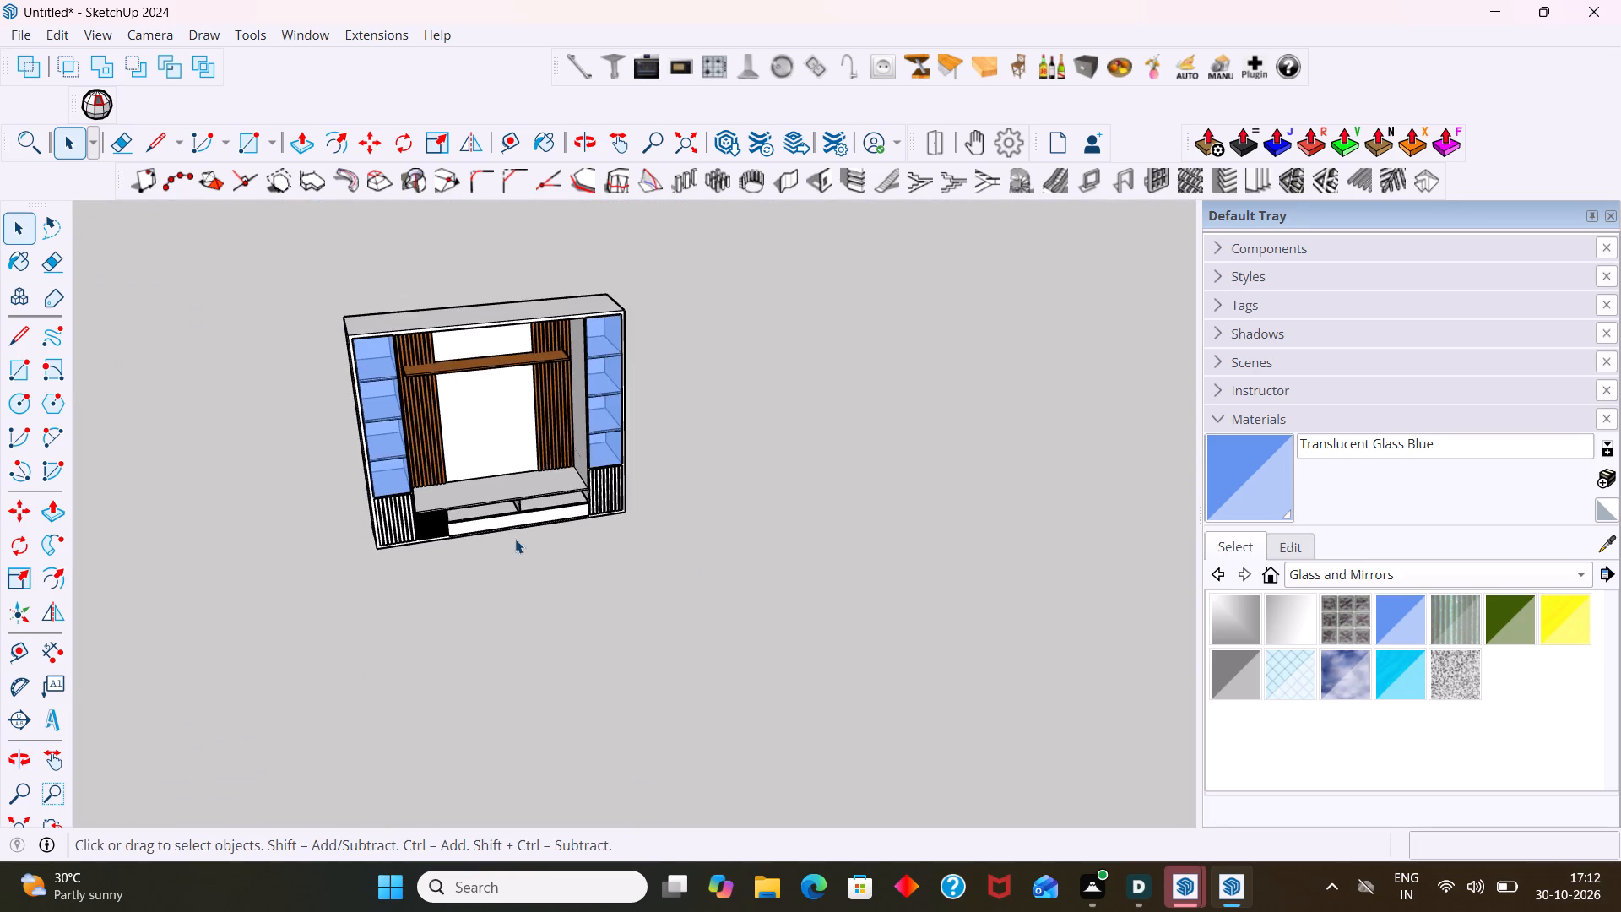
shift+middle_drag(515, 539, 515, 676)
scroll(390, 513, up, 6)
middle_drag(397, 508, 691, 511)
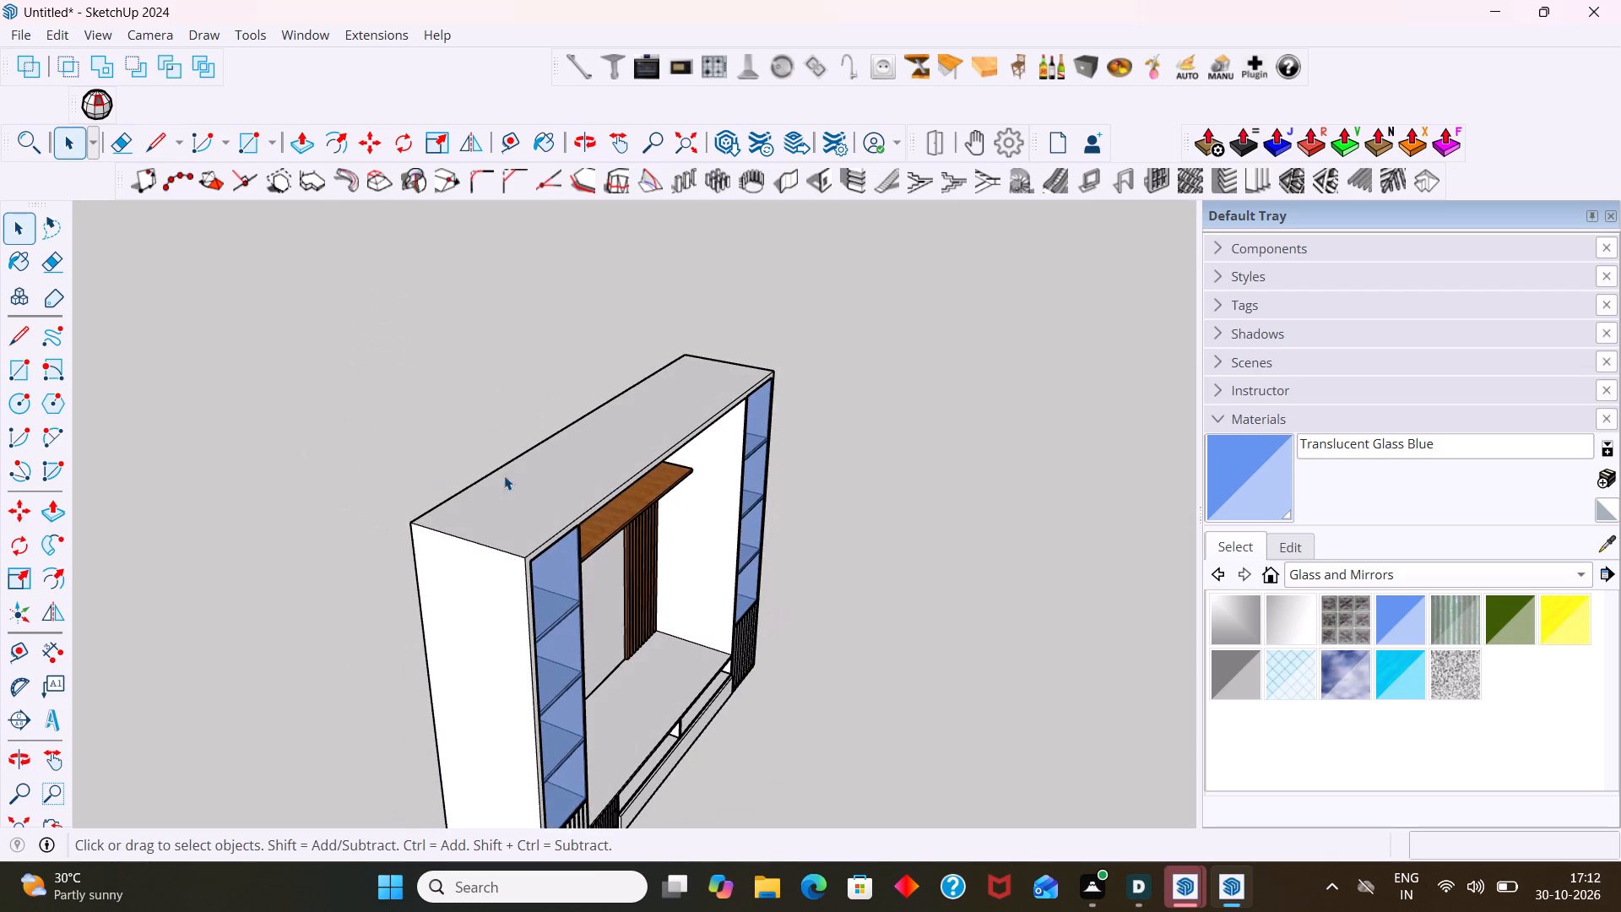
scroll(504, 475, up, 1)
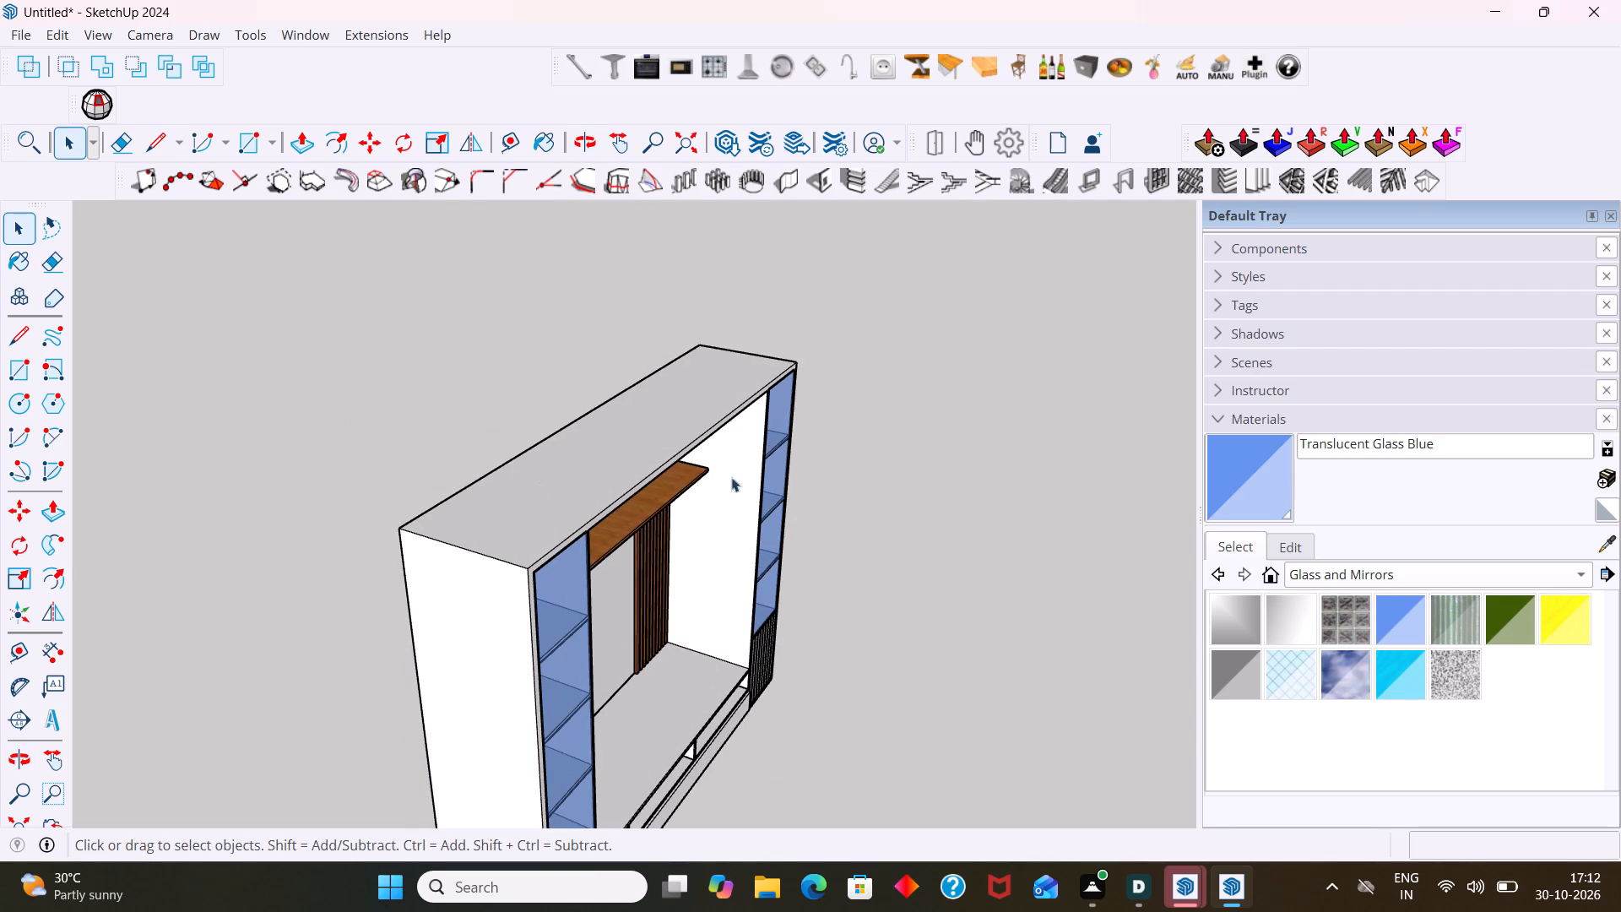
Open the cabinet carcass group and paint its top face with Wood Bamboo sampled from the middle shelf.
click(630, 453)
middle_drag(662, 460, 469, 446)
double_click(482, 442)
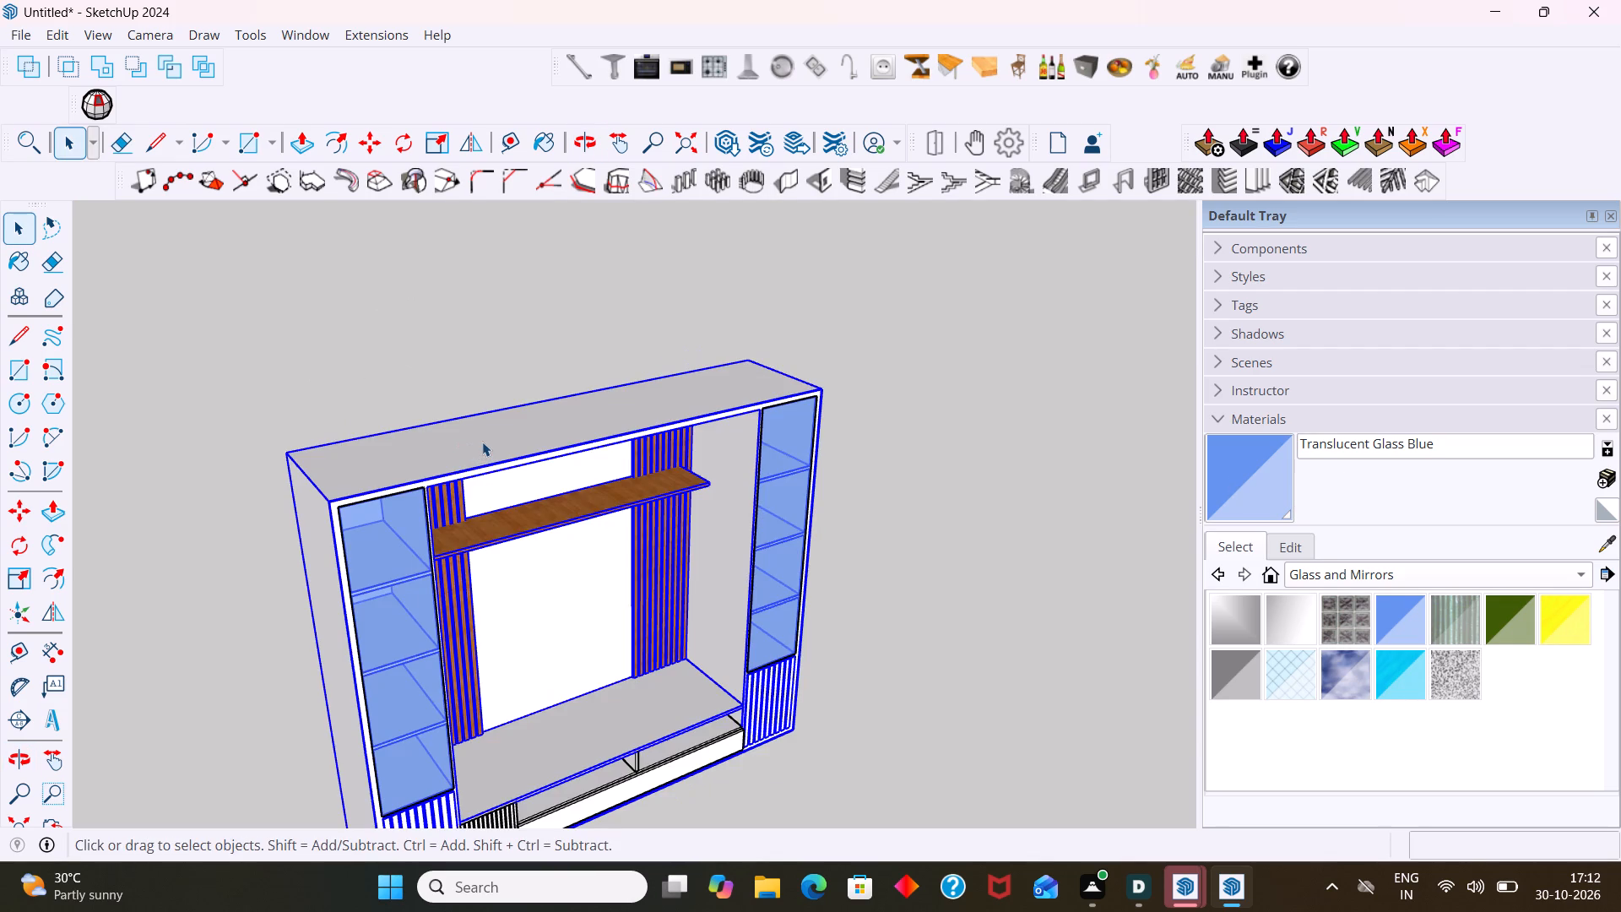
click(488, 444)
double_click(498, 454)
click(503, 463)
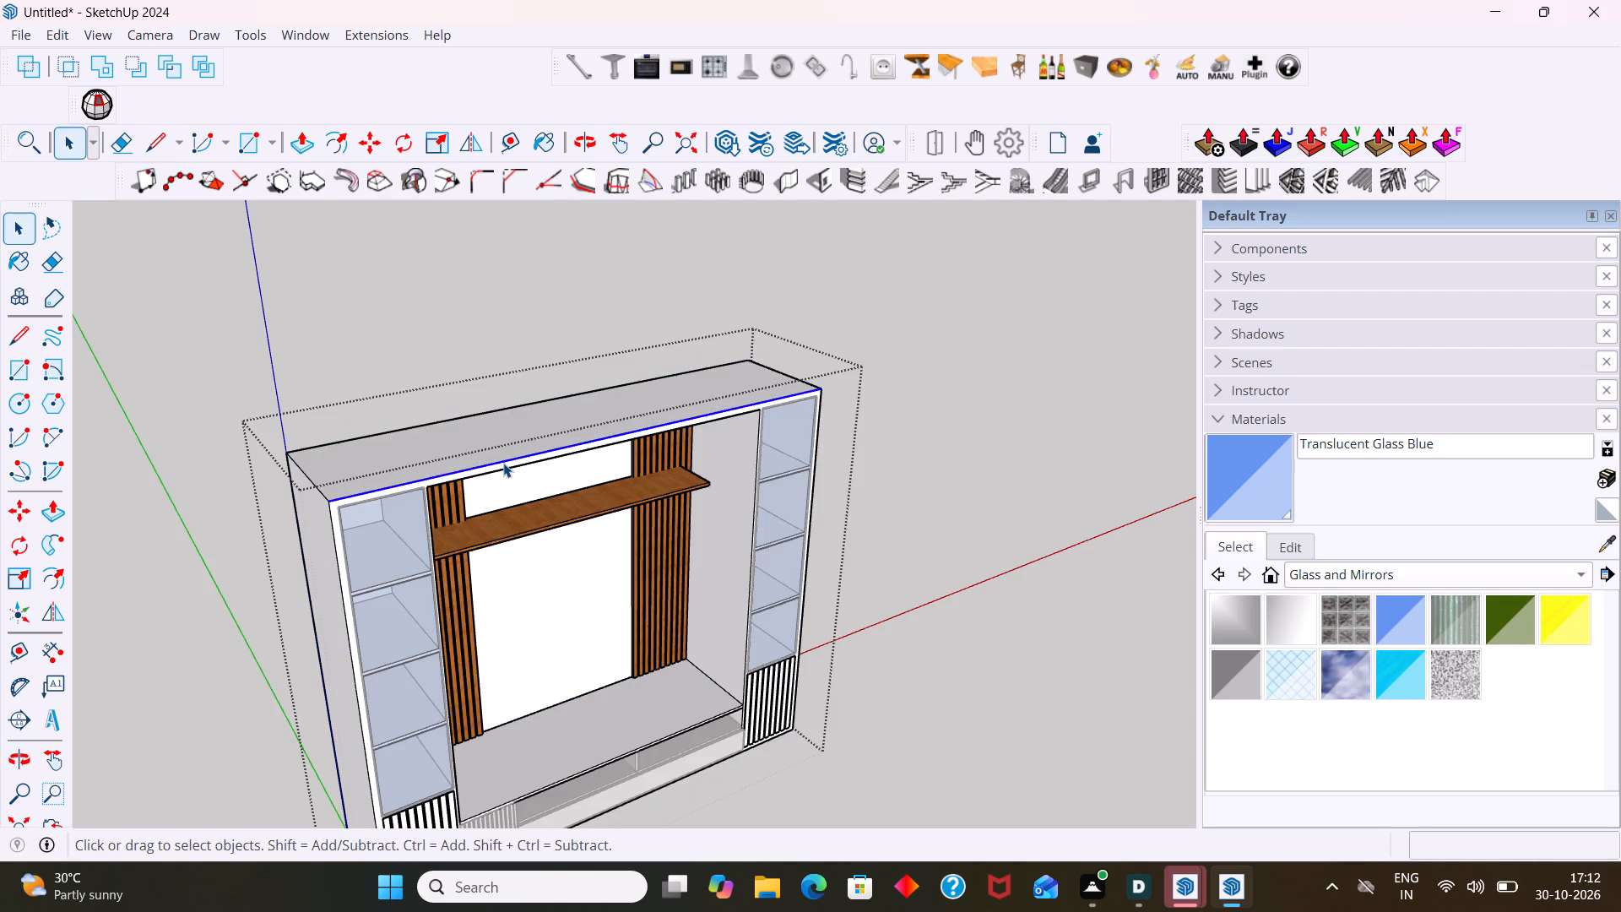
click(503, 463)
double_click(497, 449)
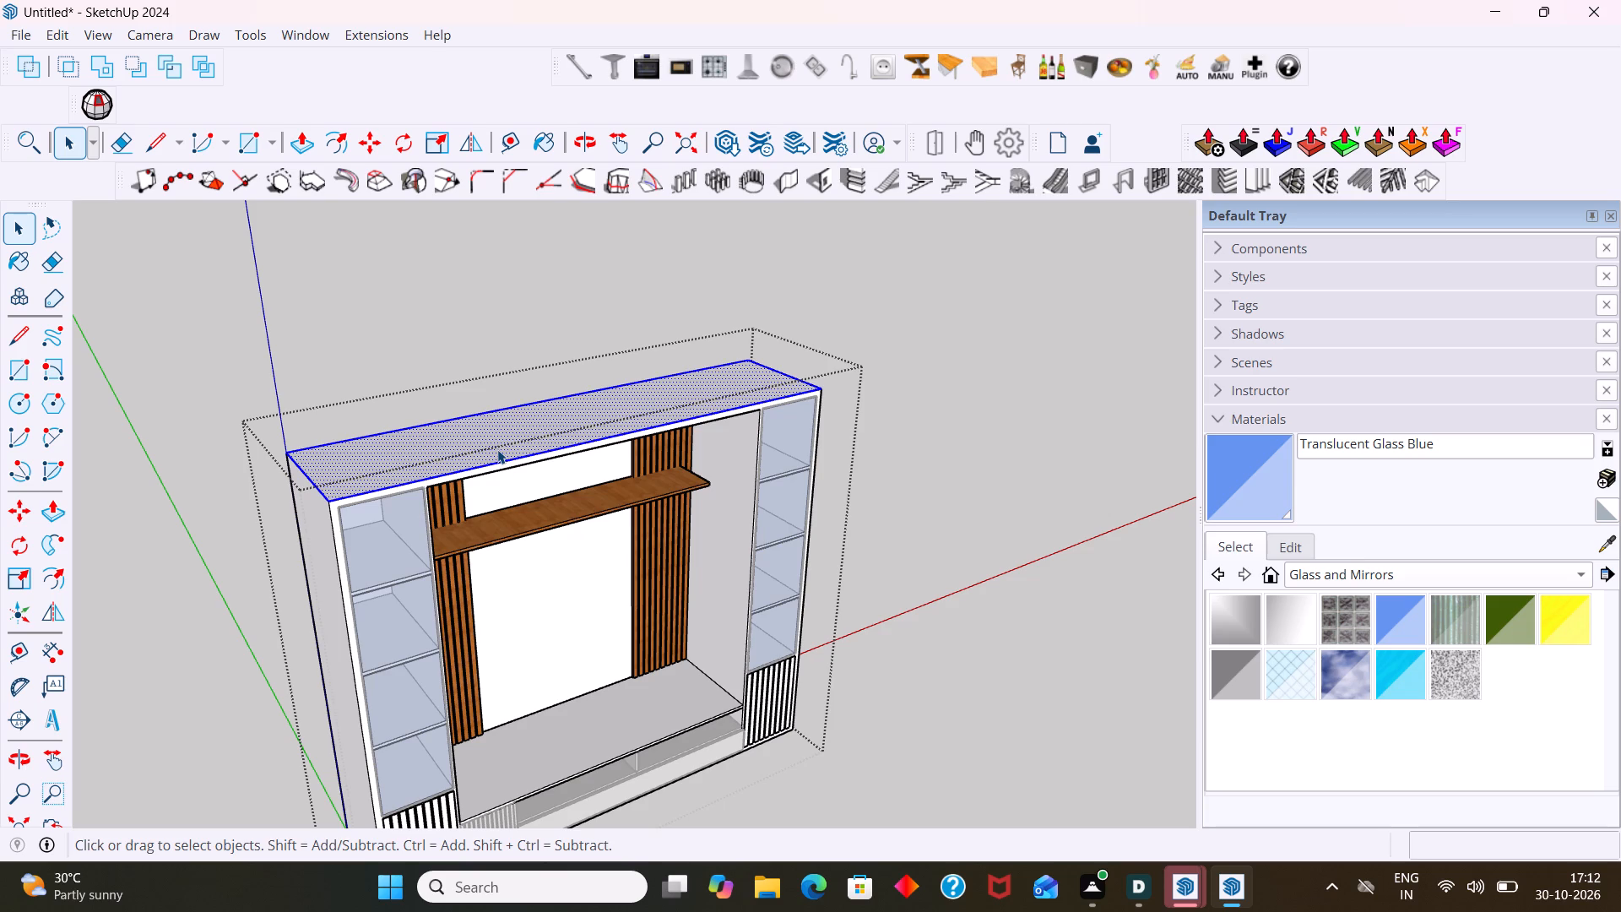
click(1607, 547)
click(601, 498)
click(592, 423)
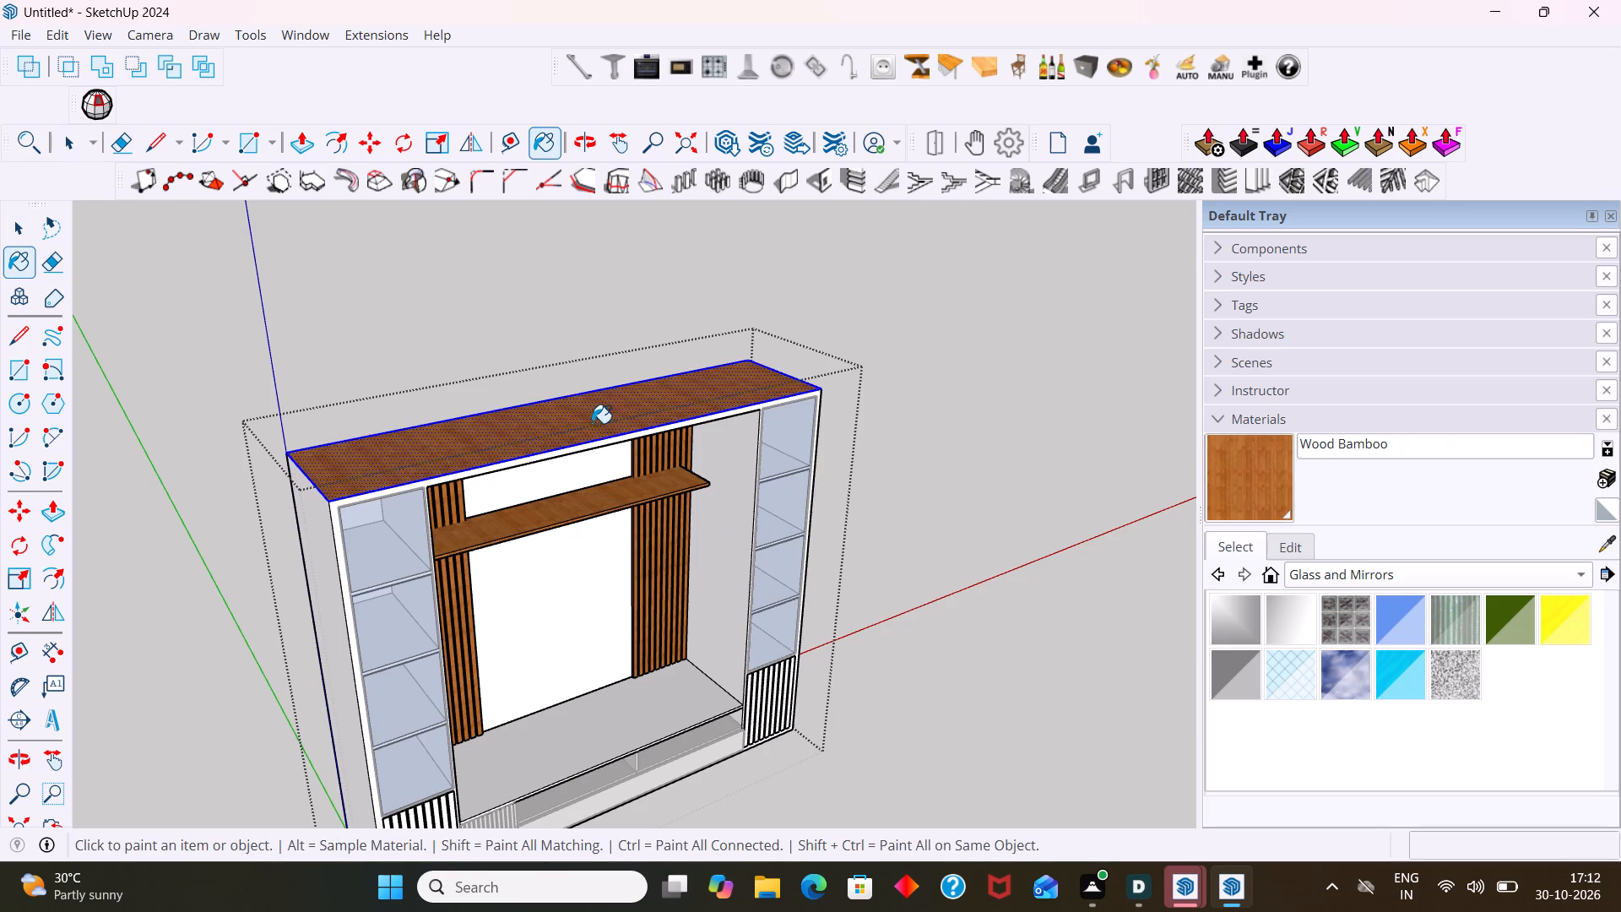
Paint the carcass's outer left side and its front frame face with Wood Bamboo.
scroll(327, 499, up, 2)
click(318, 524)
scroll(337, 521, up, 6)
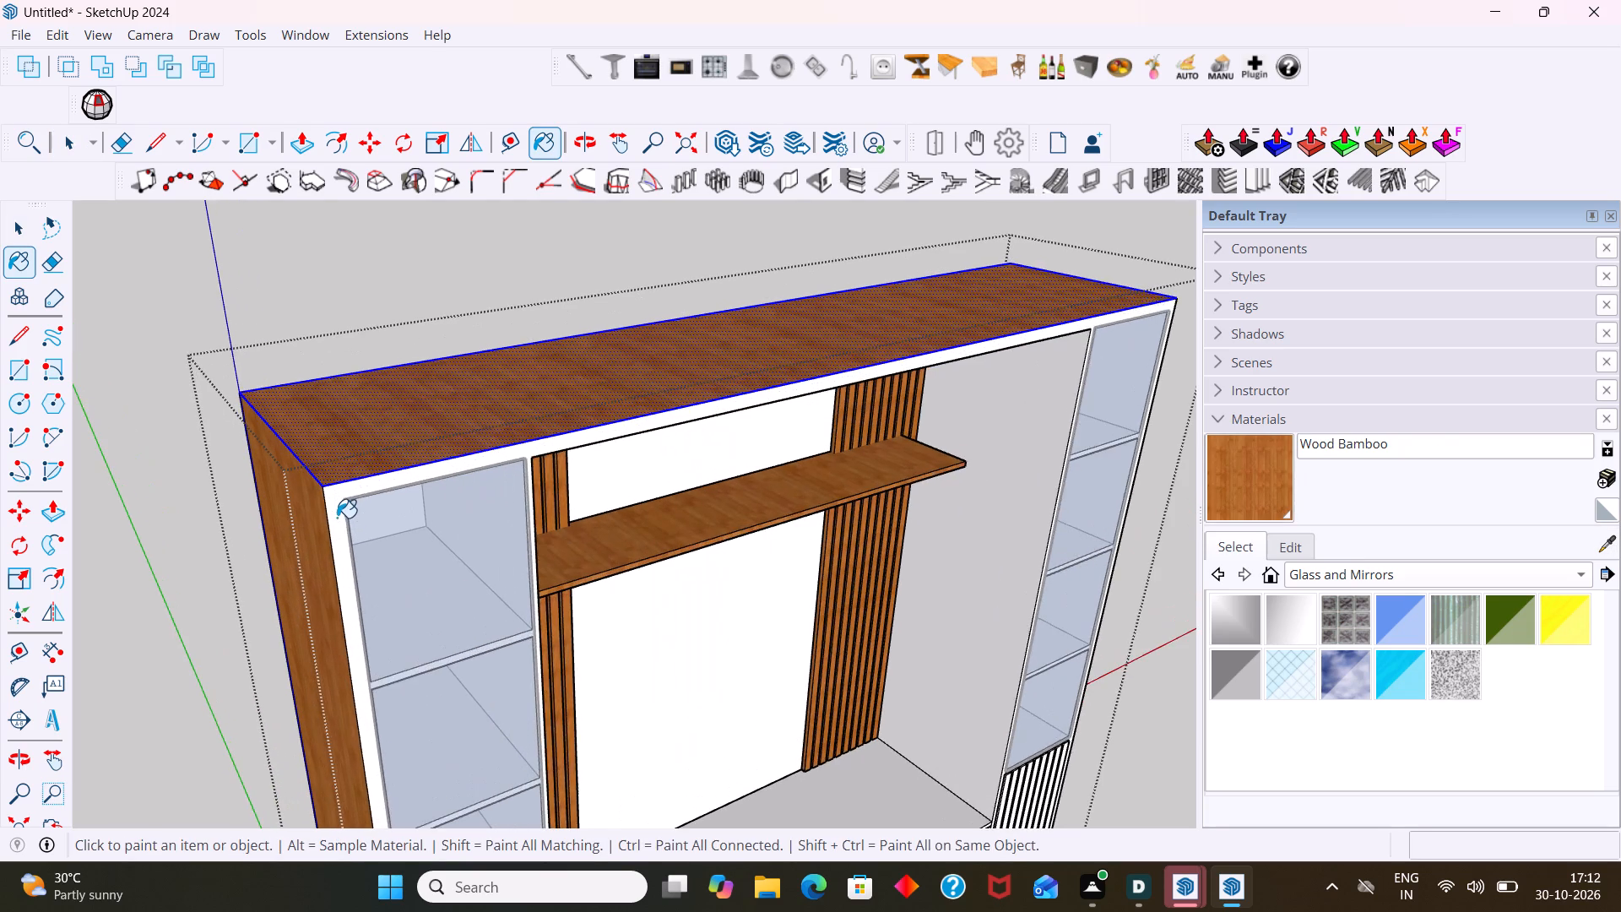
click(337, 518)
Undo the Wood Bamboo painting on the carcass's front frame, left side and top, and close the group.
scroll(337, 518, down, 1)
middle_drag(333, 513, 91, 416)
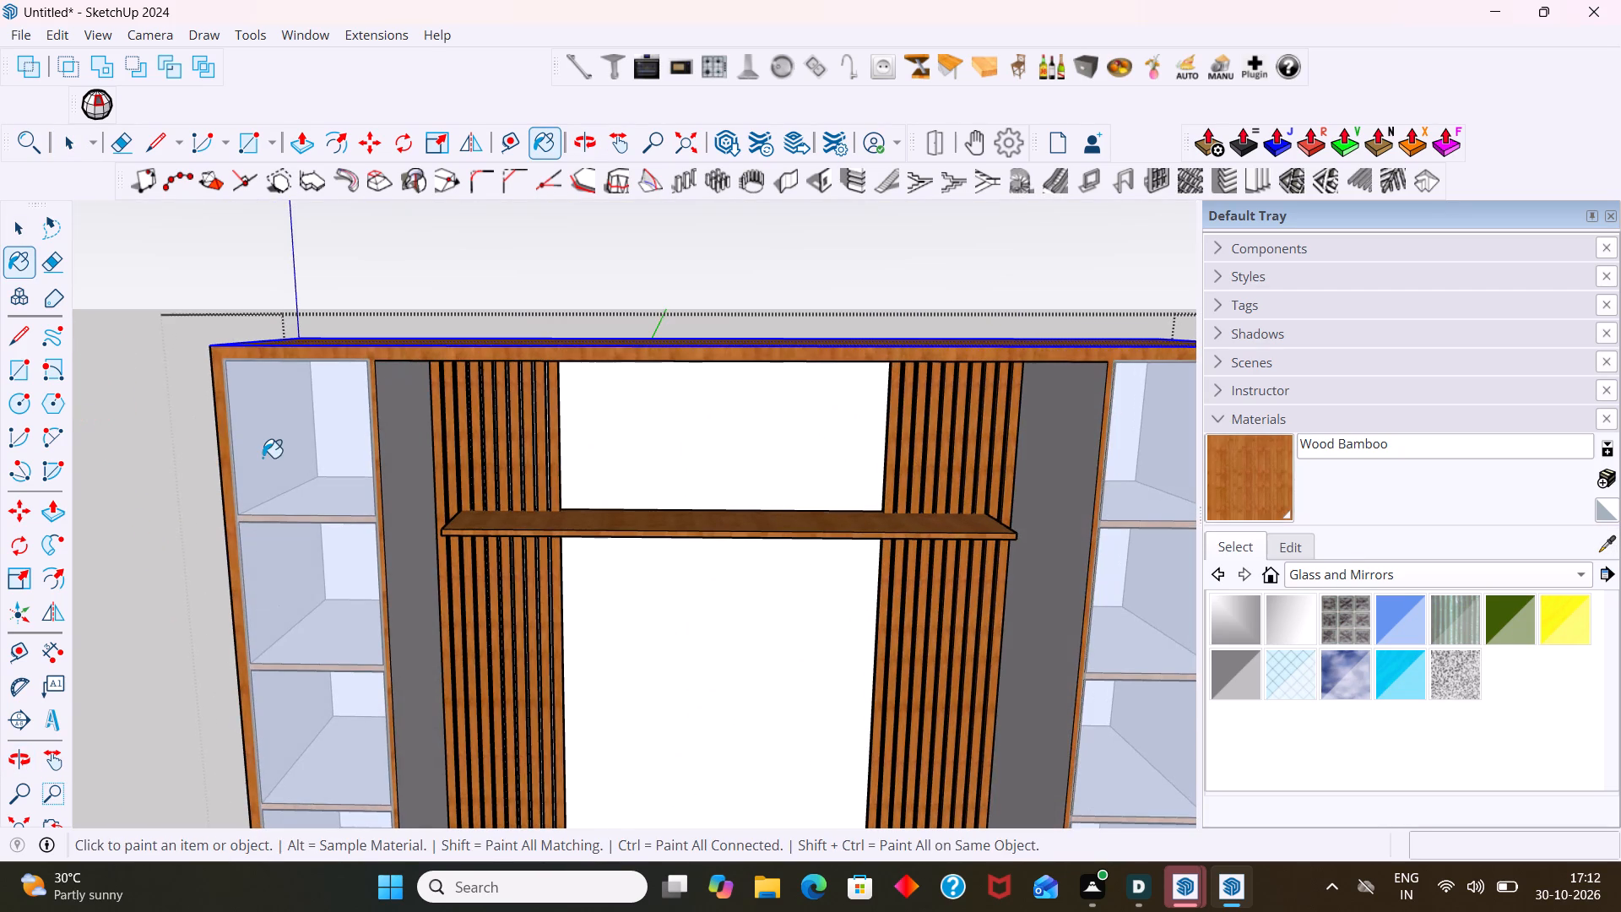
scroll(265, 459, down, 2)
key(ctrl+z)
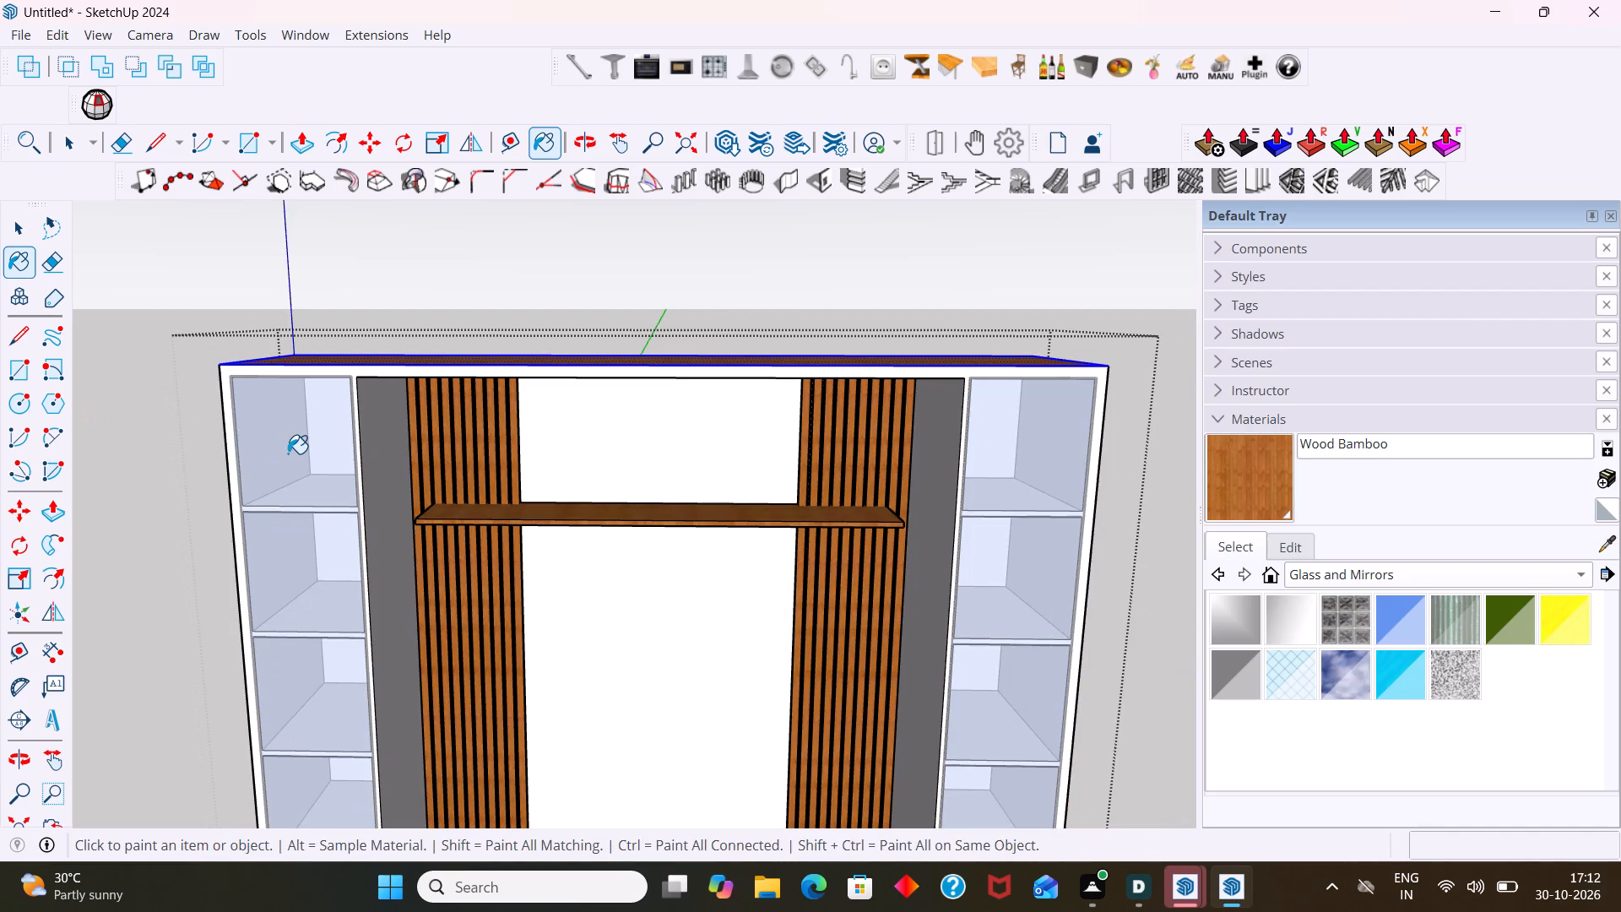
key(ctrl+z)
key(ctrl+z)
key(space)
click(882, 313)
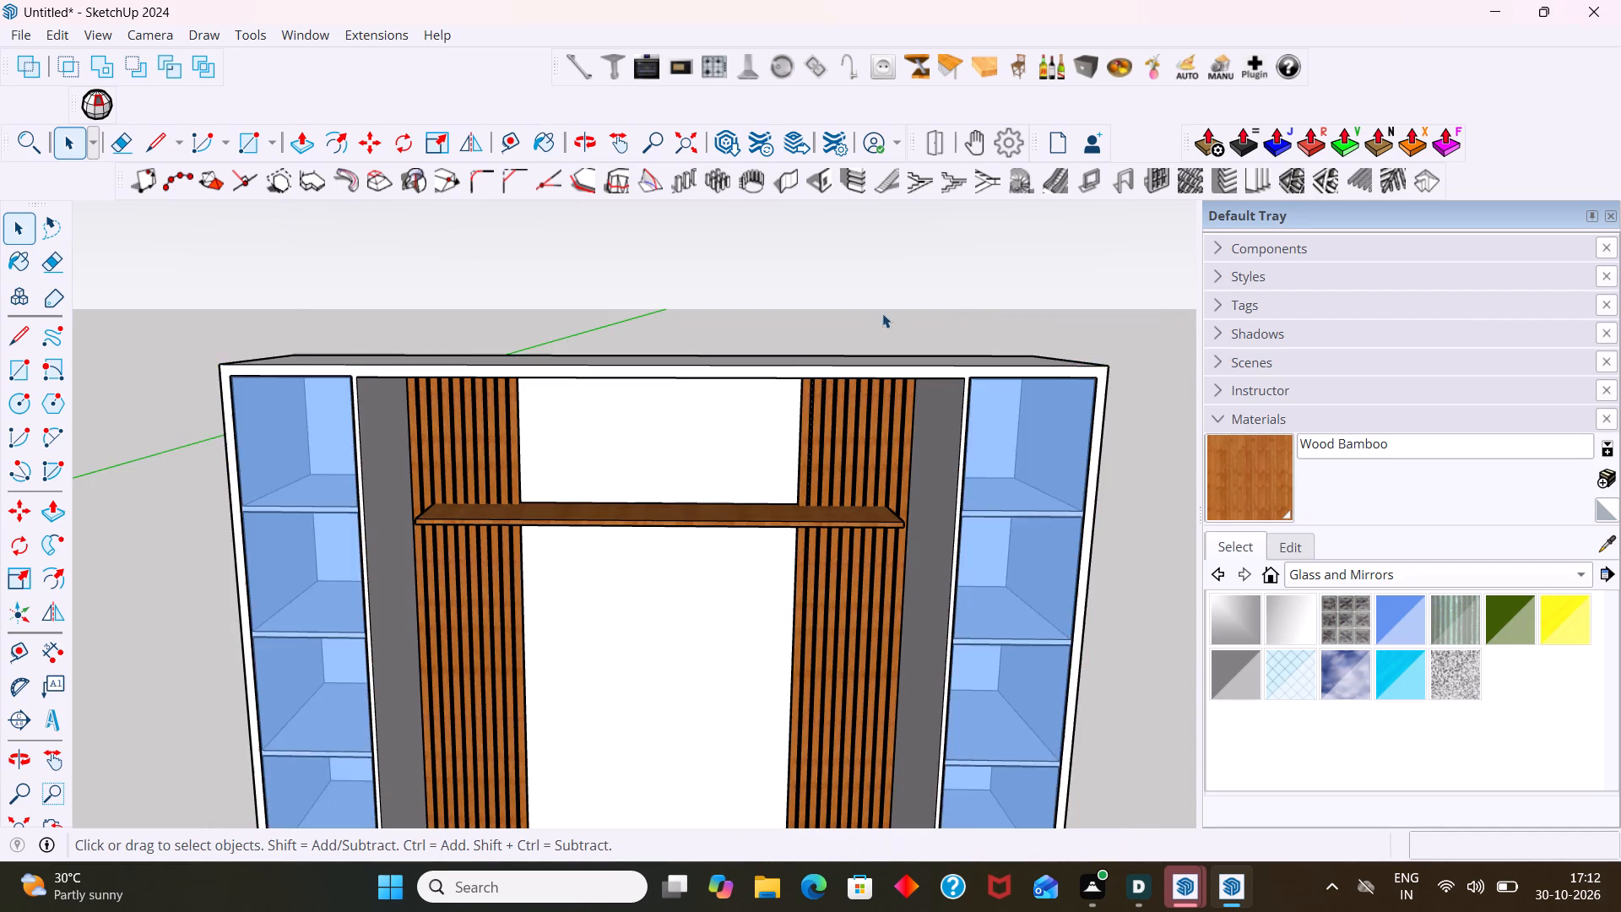
Hide the glass front panels on both the left and right shelf columns.
scroll(875, 320, down, 5)
middle_drag(619, 508, 664, 681)
scroll(550, 577, up, 3)
click(483, 553)
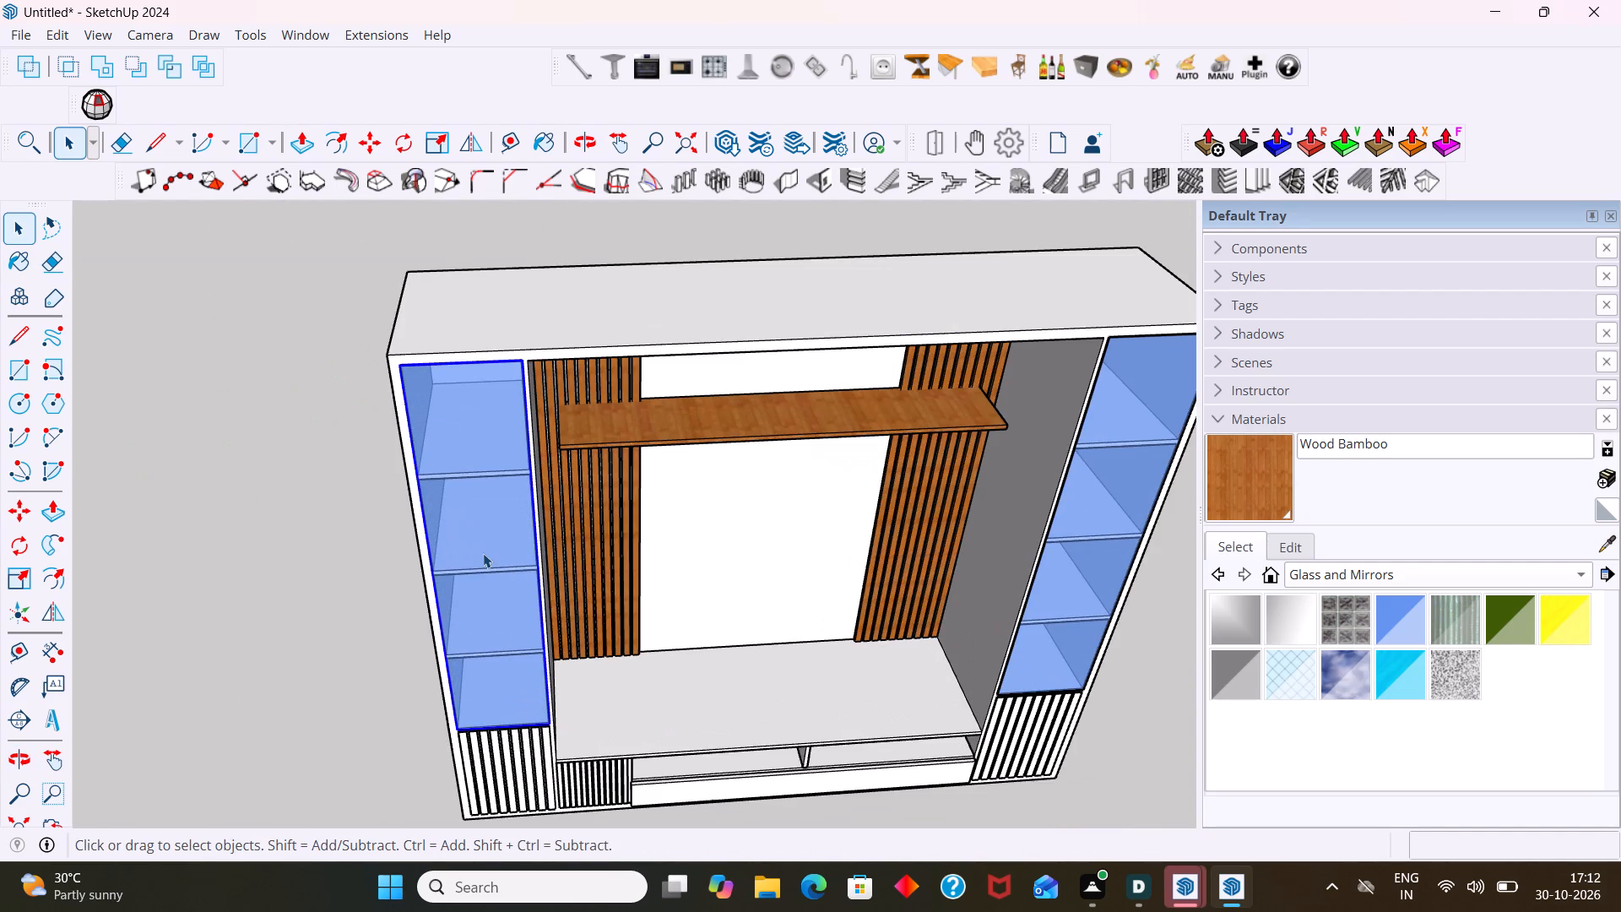
right_click(483, 553)
click(550, 73)
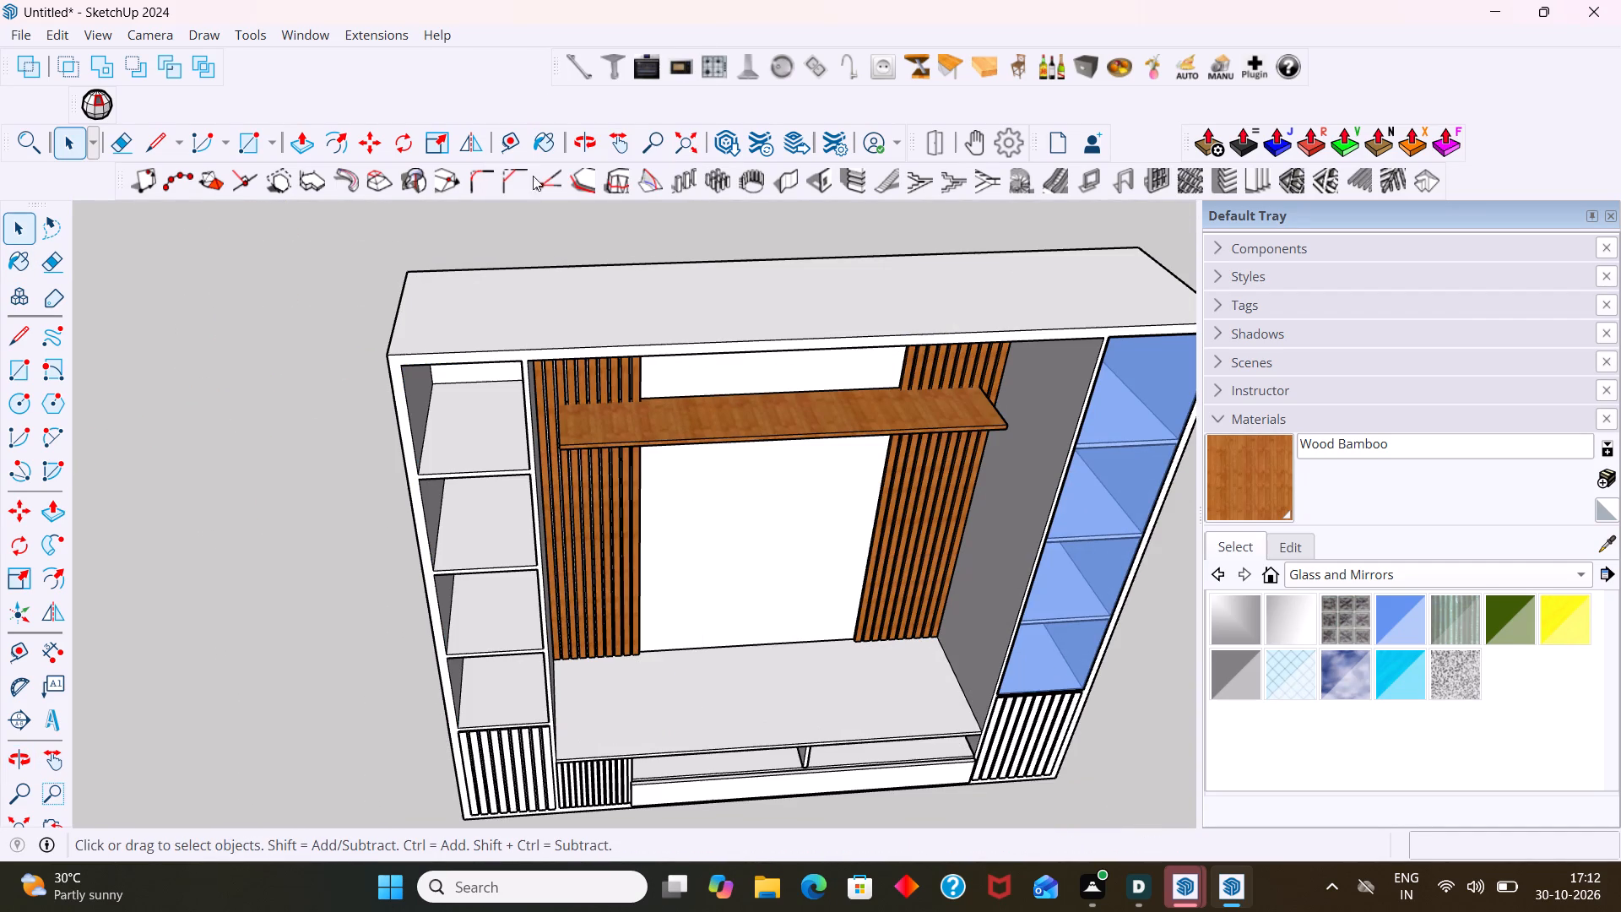
click(1117, 497)
right_click(1118, 491)
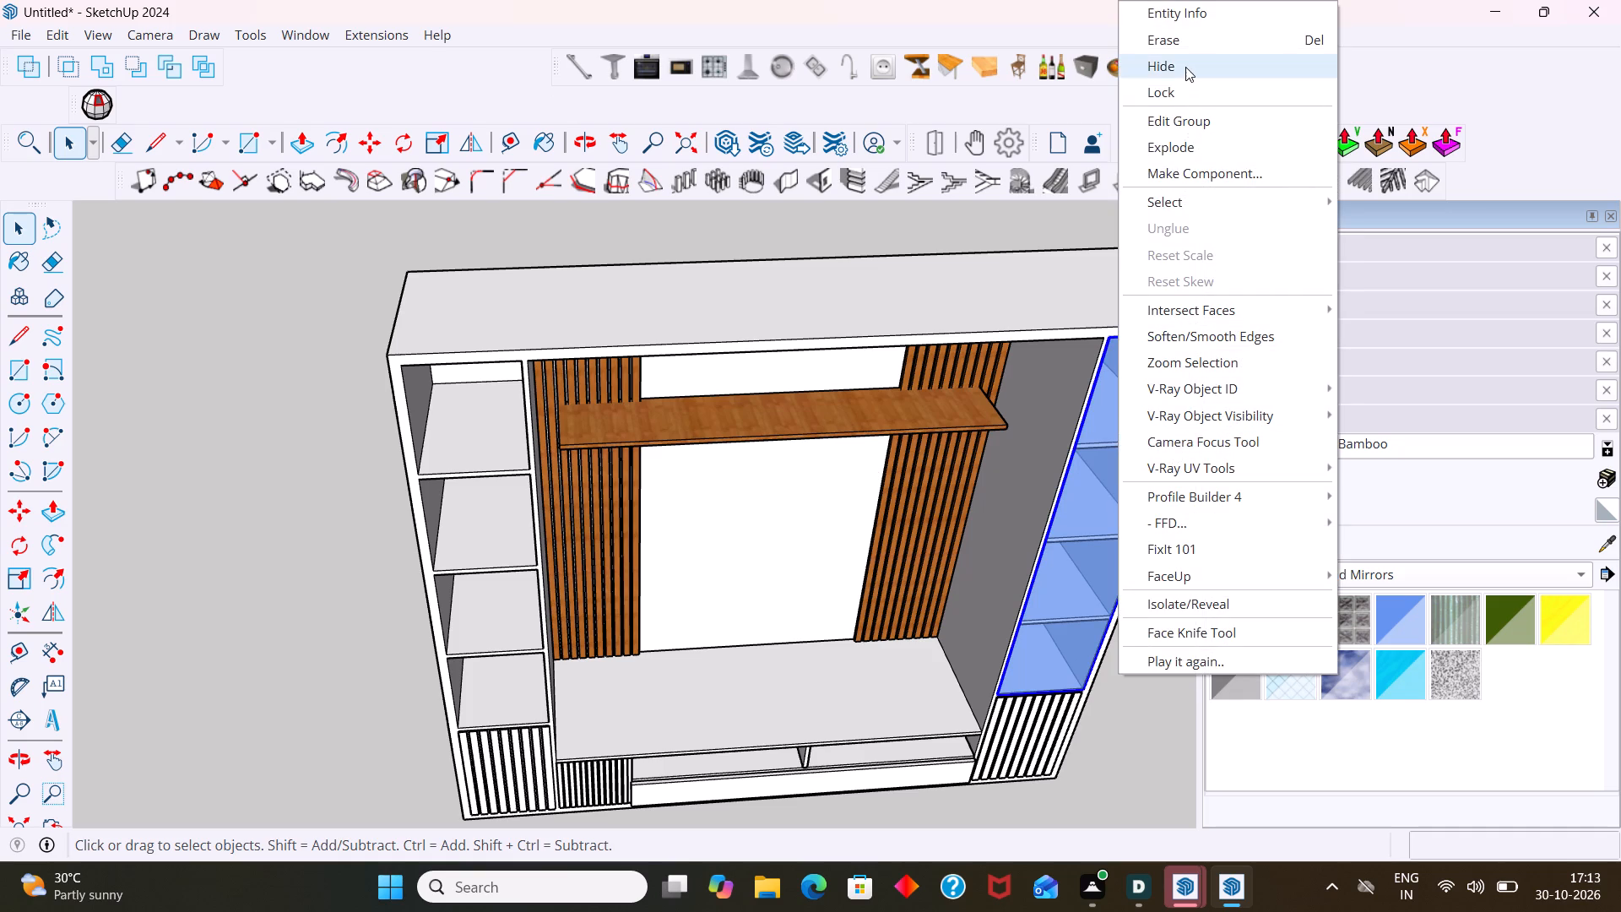
click(1185, 67)
Paint the whole cabinet group with the current Wood Bamboo material.
scroll(1089, 301, down, 2)
shift+middle_drag(1068, 396, 622, 277)
scroll(719, 403, down, 2)
middle_drag(757, 490, 751, 291)
click(1242, 475)
scroll(706, 448, up, 5)
middle_drag(678, 412, 648, 599)
scroll(641, 459, up, 3)
click(641, 419)
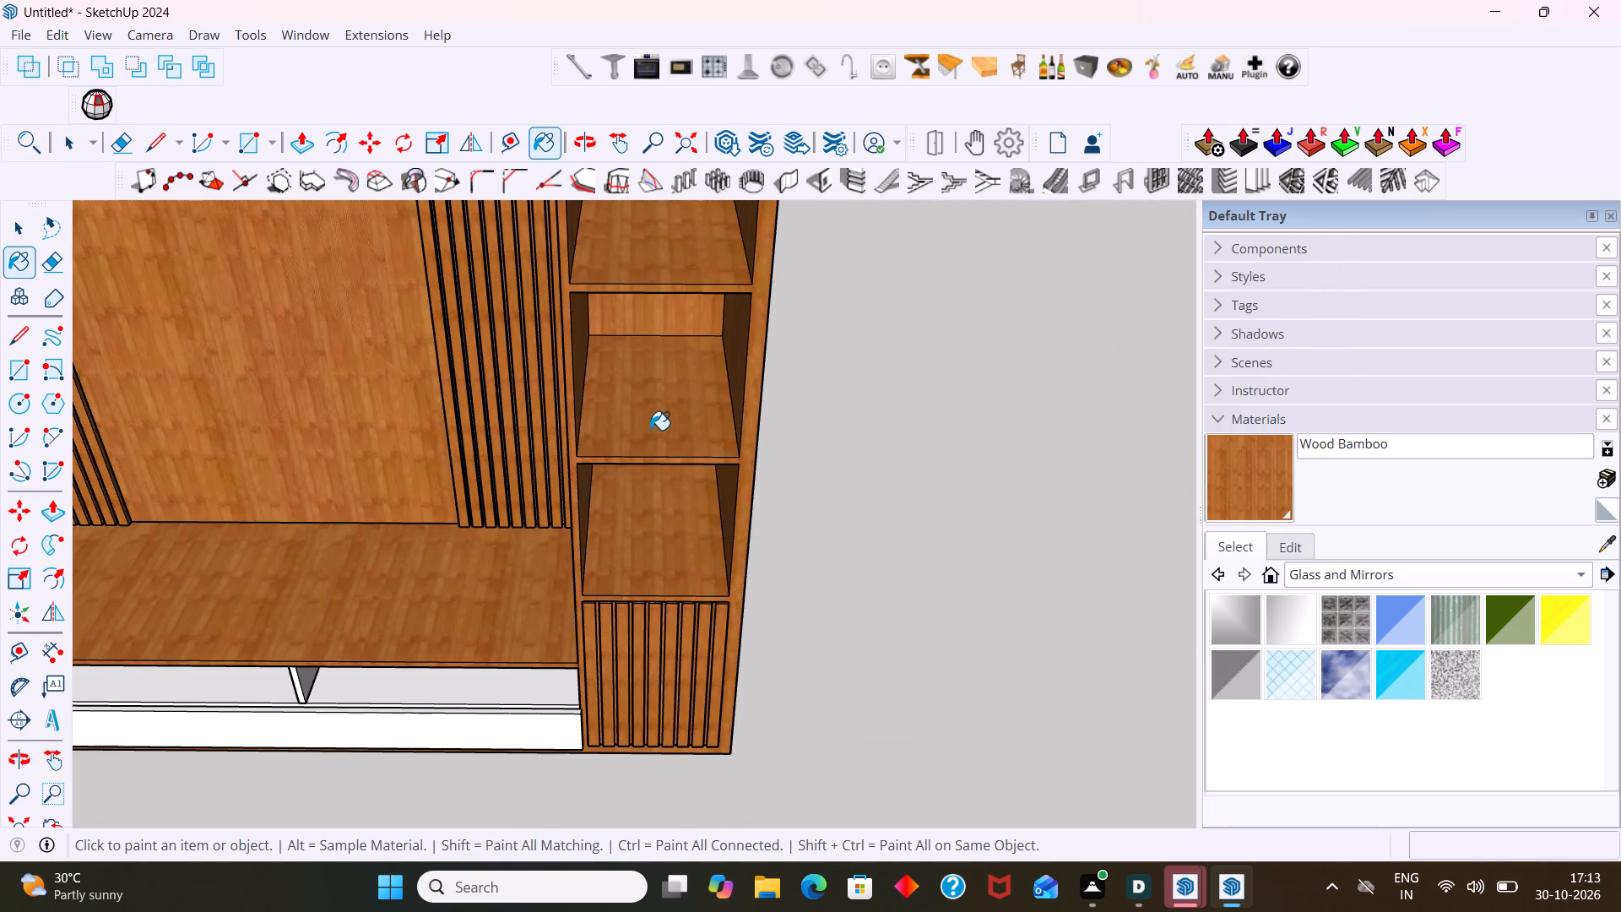
key(space)
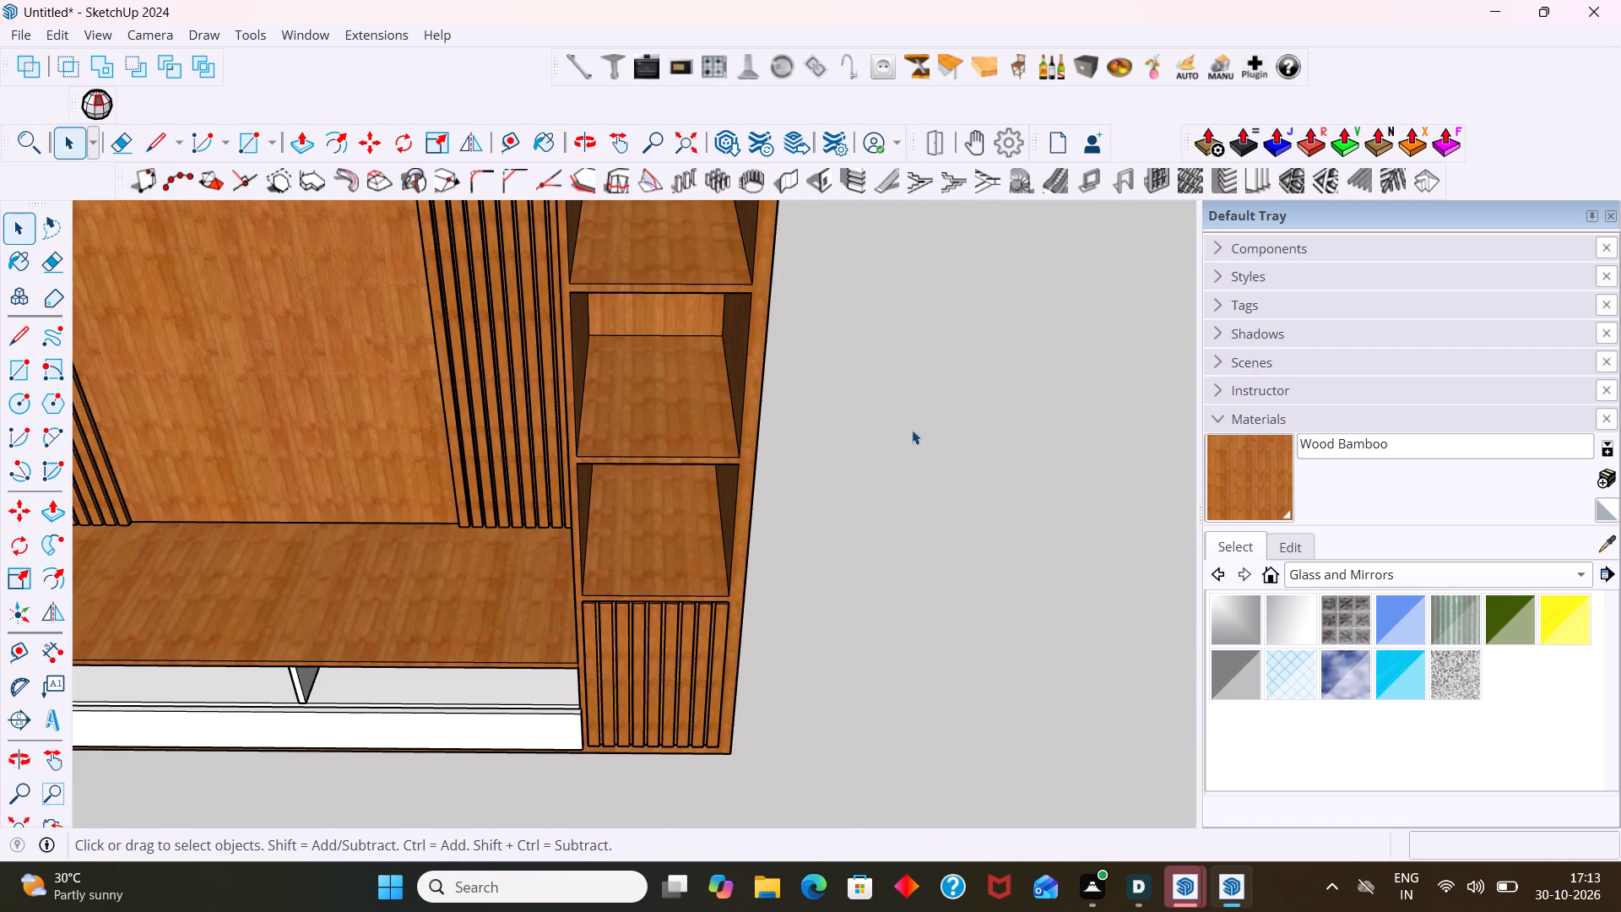
click(918, 430)
Examine the painted cabinet from the front, both sides and below, including the slatted base panels and drawer unit.
scroll(774, 452, down, 11)
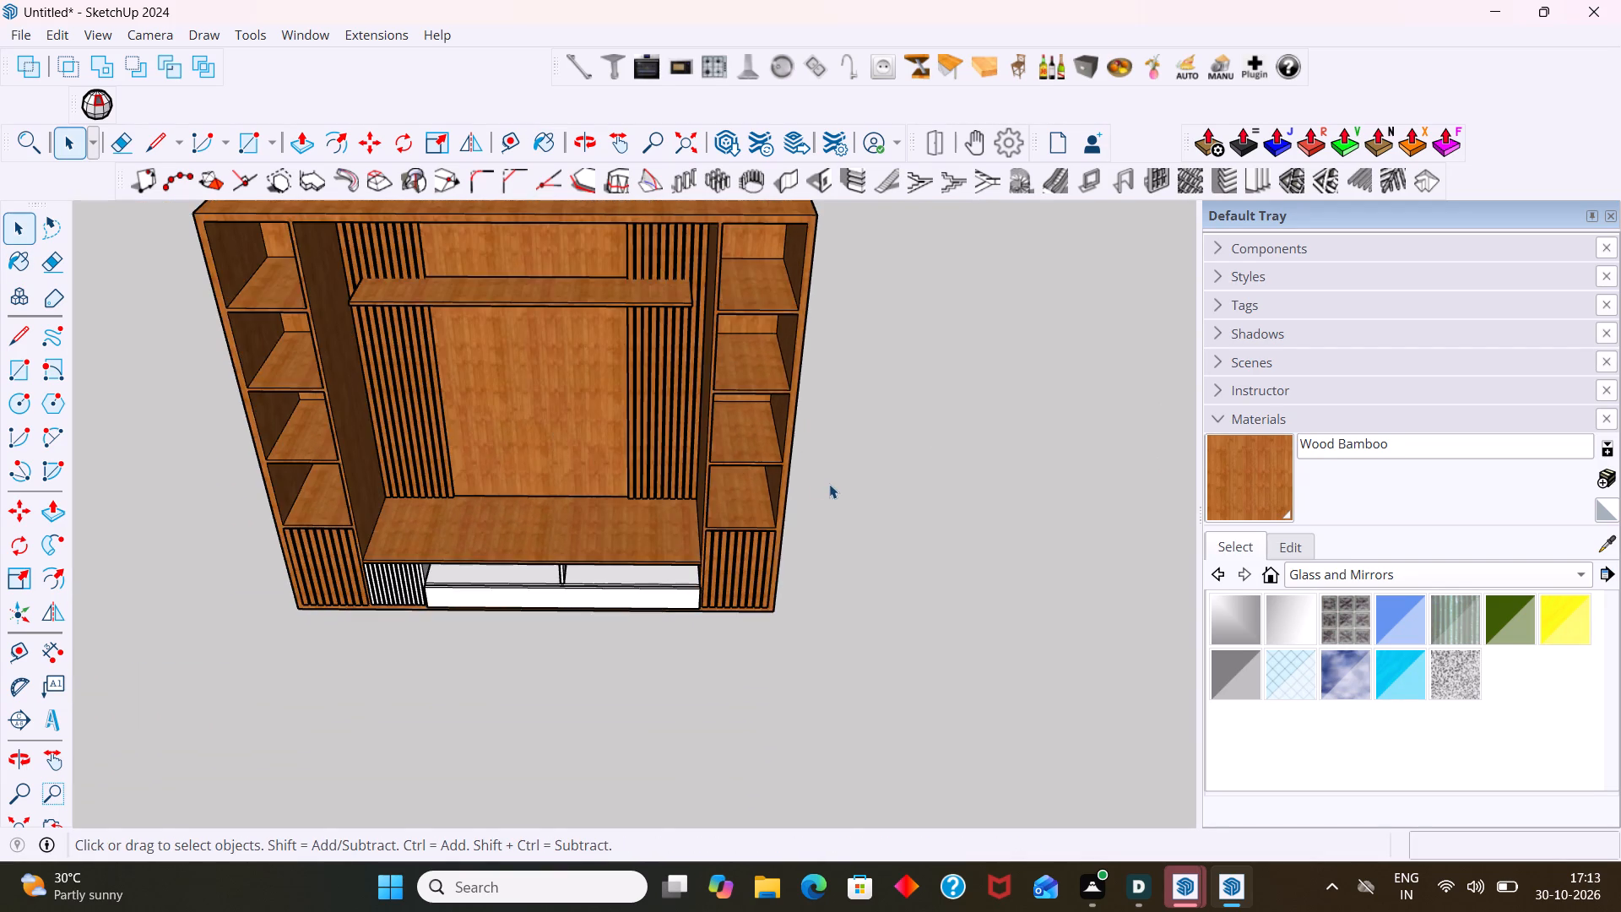
middle_drag(829, 484, 867, 426)
middle_drag(860, 432, 907, 542)
middle_drag(891, 523, 891, 418)
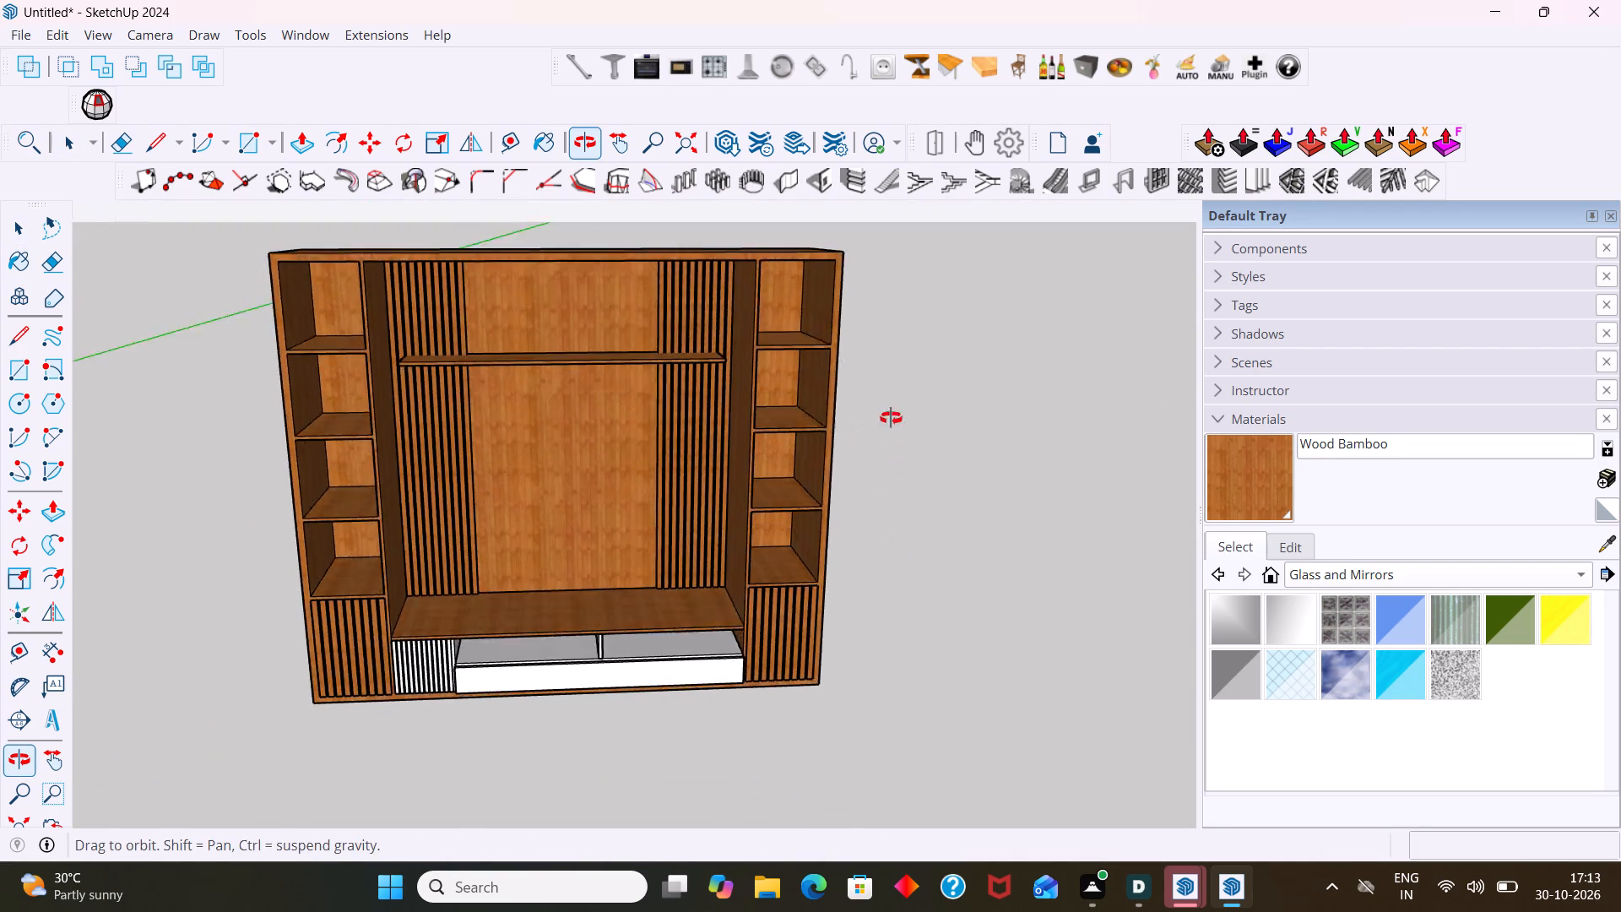
middle_drag(891, 418, 946, 377)
middle_drag(766, 499, 1038, 478)
scroll(615, 642, up, 3)
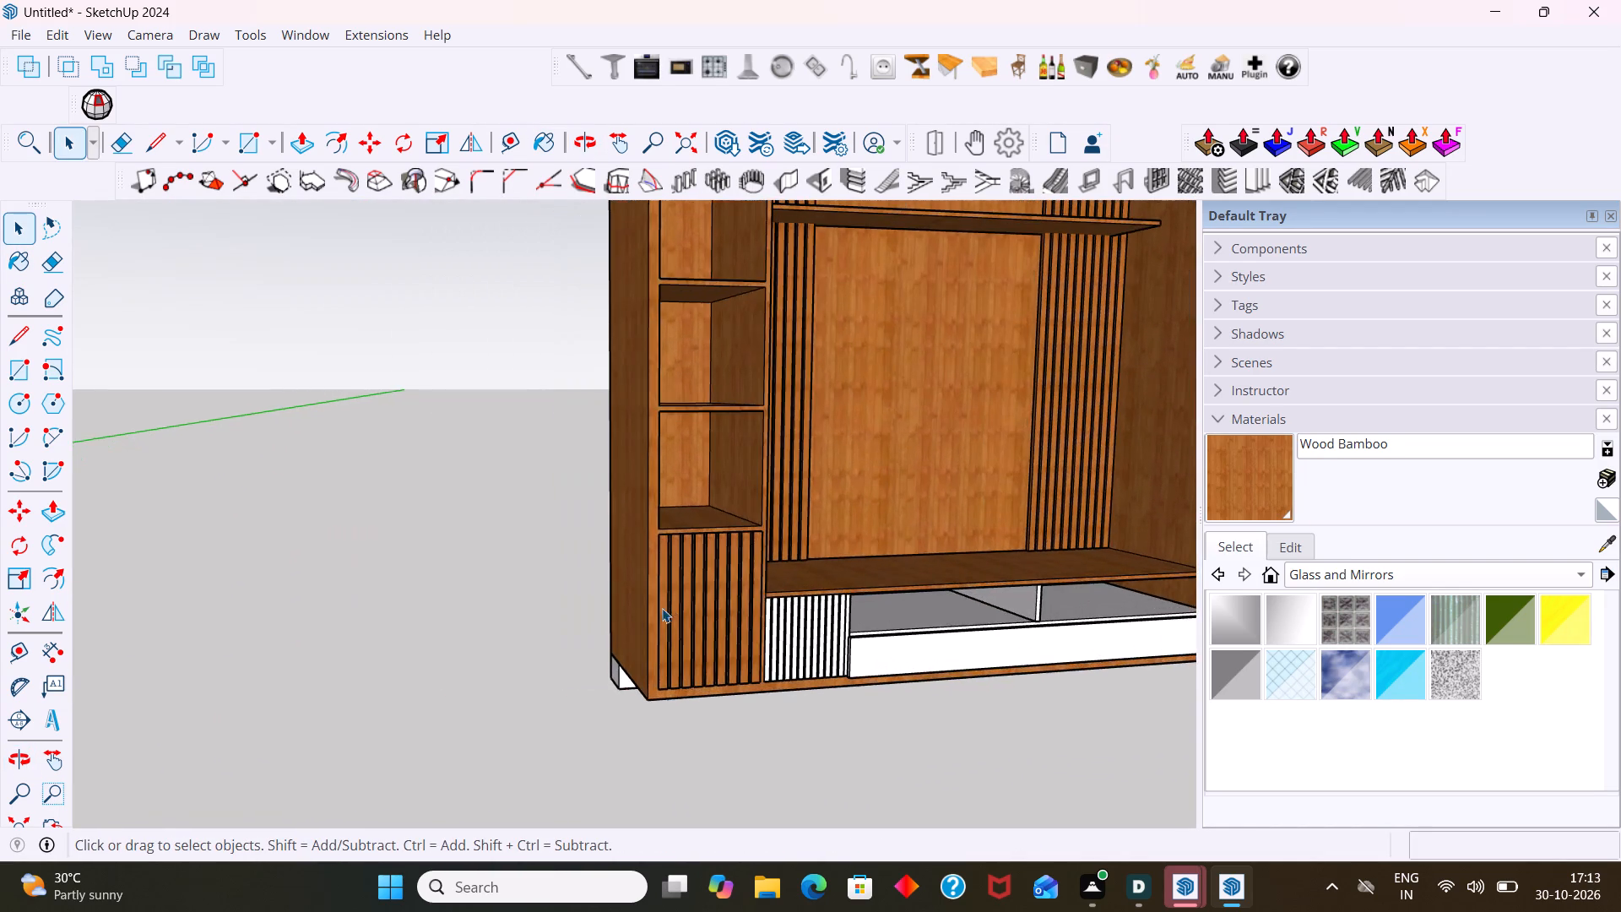
middle_drag(662, 605, 393, 456)
middle_drag(490, 462, 573, 603)
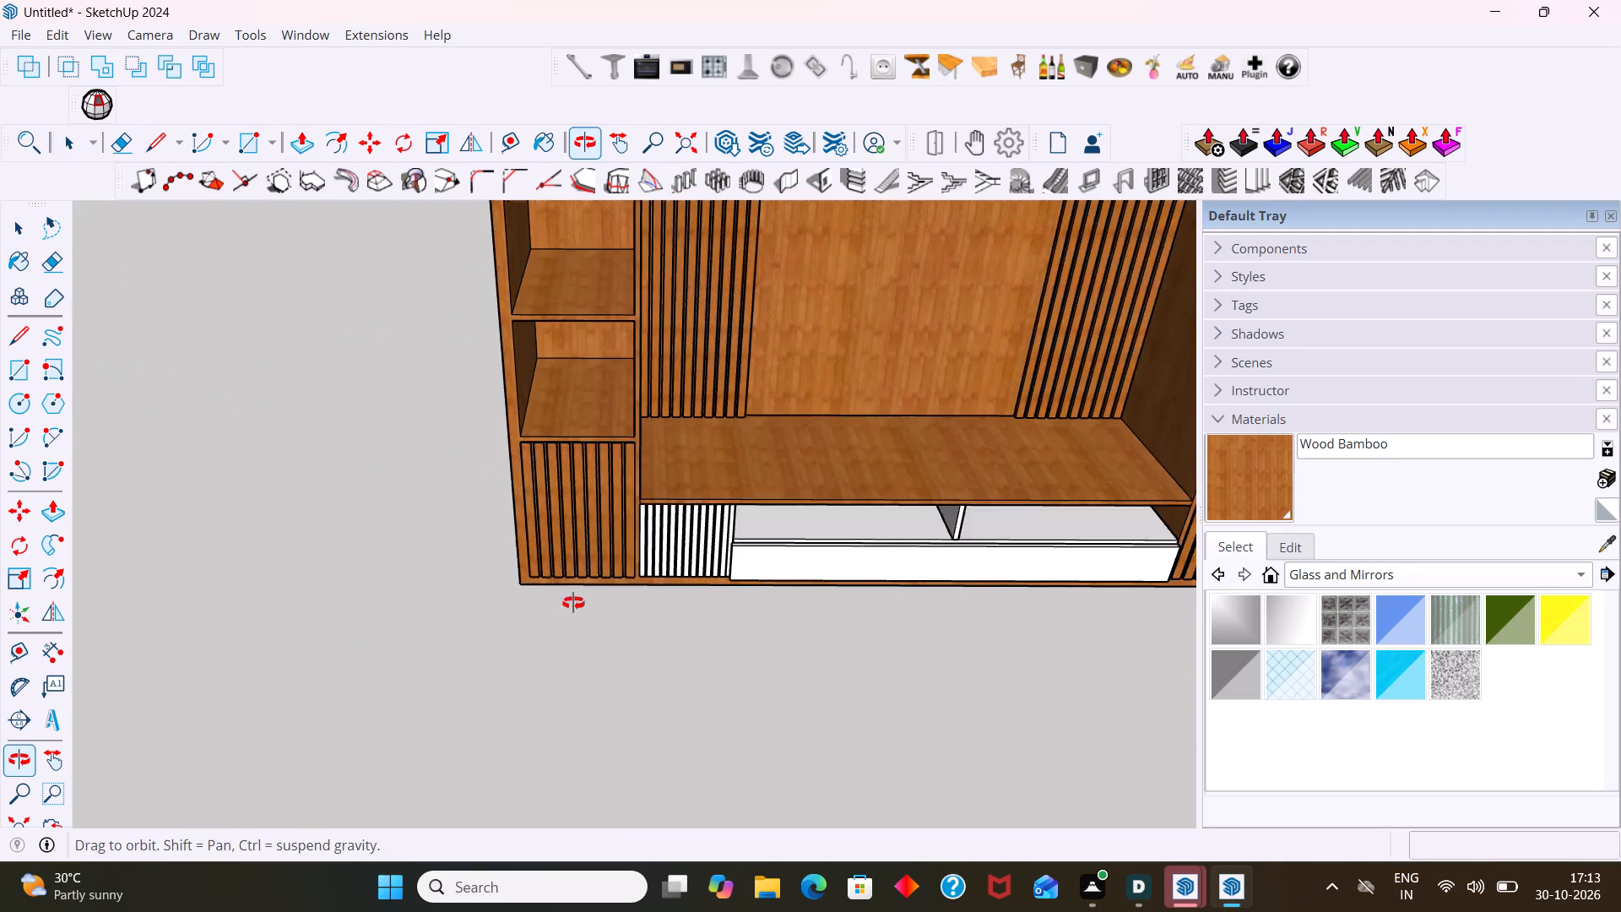
middle_drag(573, 603, 578, 600)
scroll(599, 553, down, 8)
shift+middle_drag(661, 564, 581, 559)
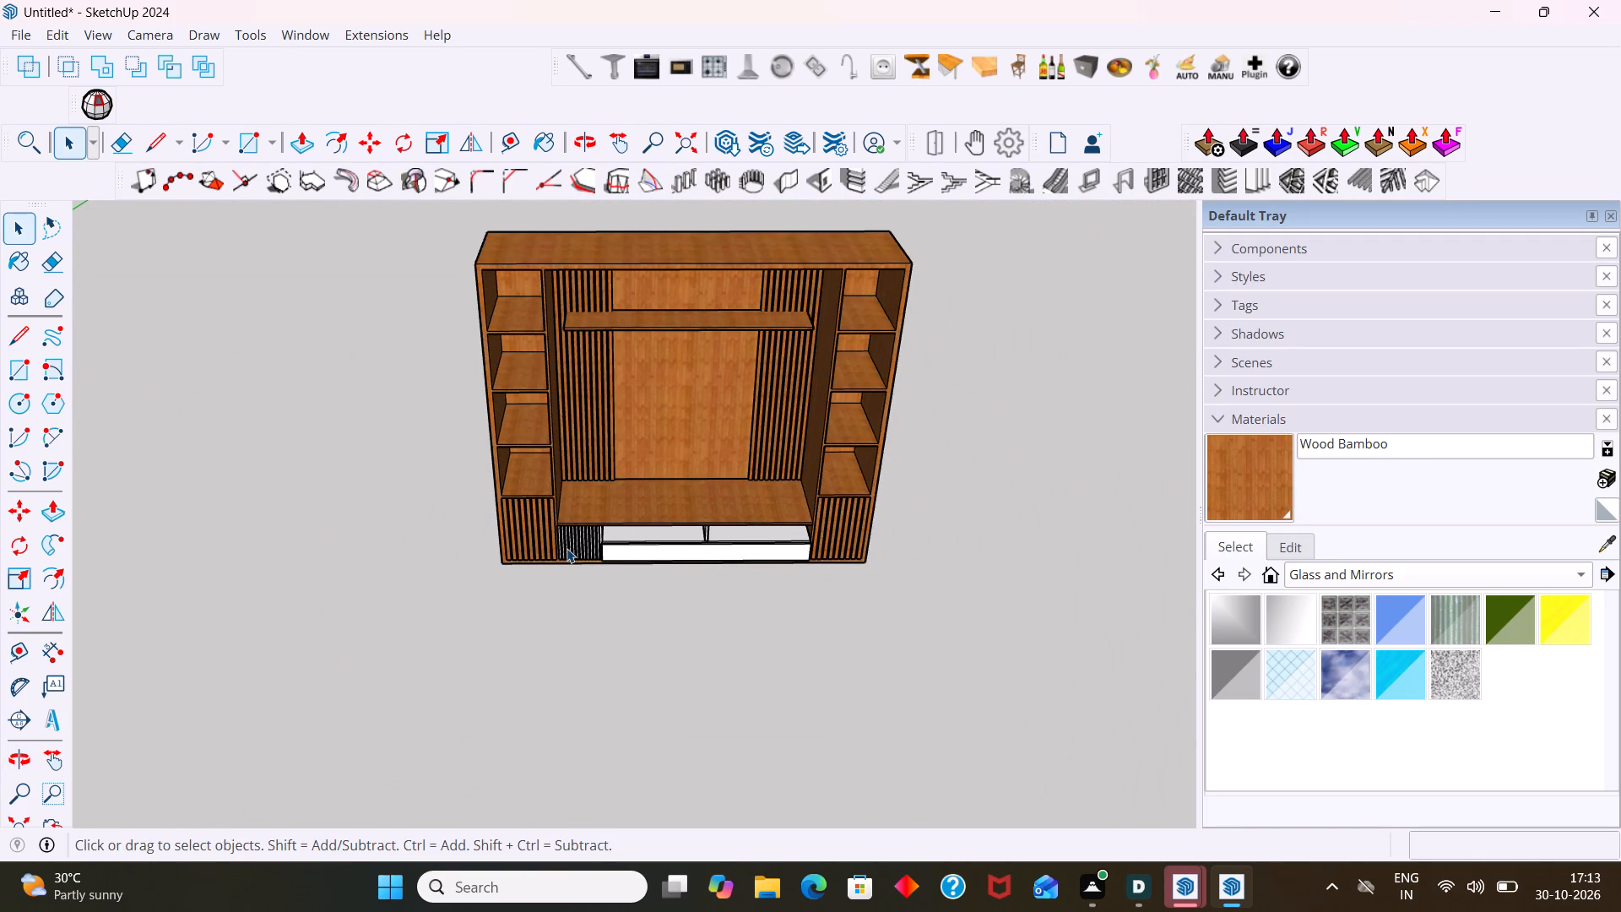
scroll(512, 506, up, 8)
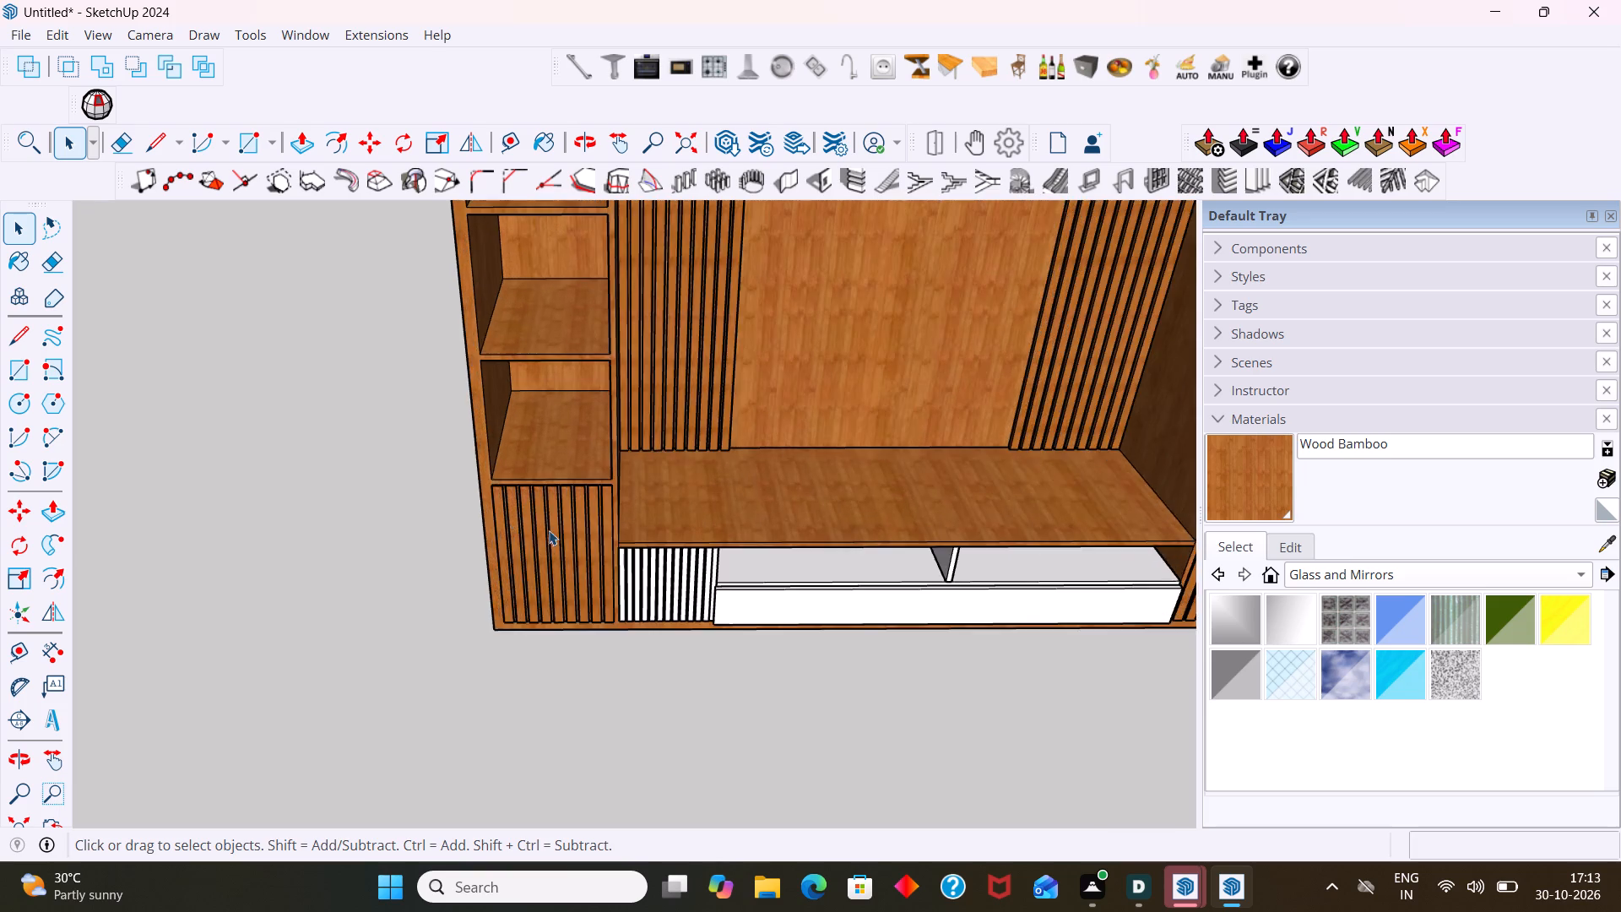
scroll(549, 530, up, 3)
middle_drag(833, 646, 833, 442)
shift+middle_drag(826, 455, 339, 388)
middle_drag(975, 477, 765, 442)
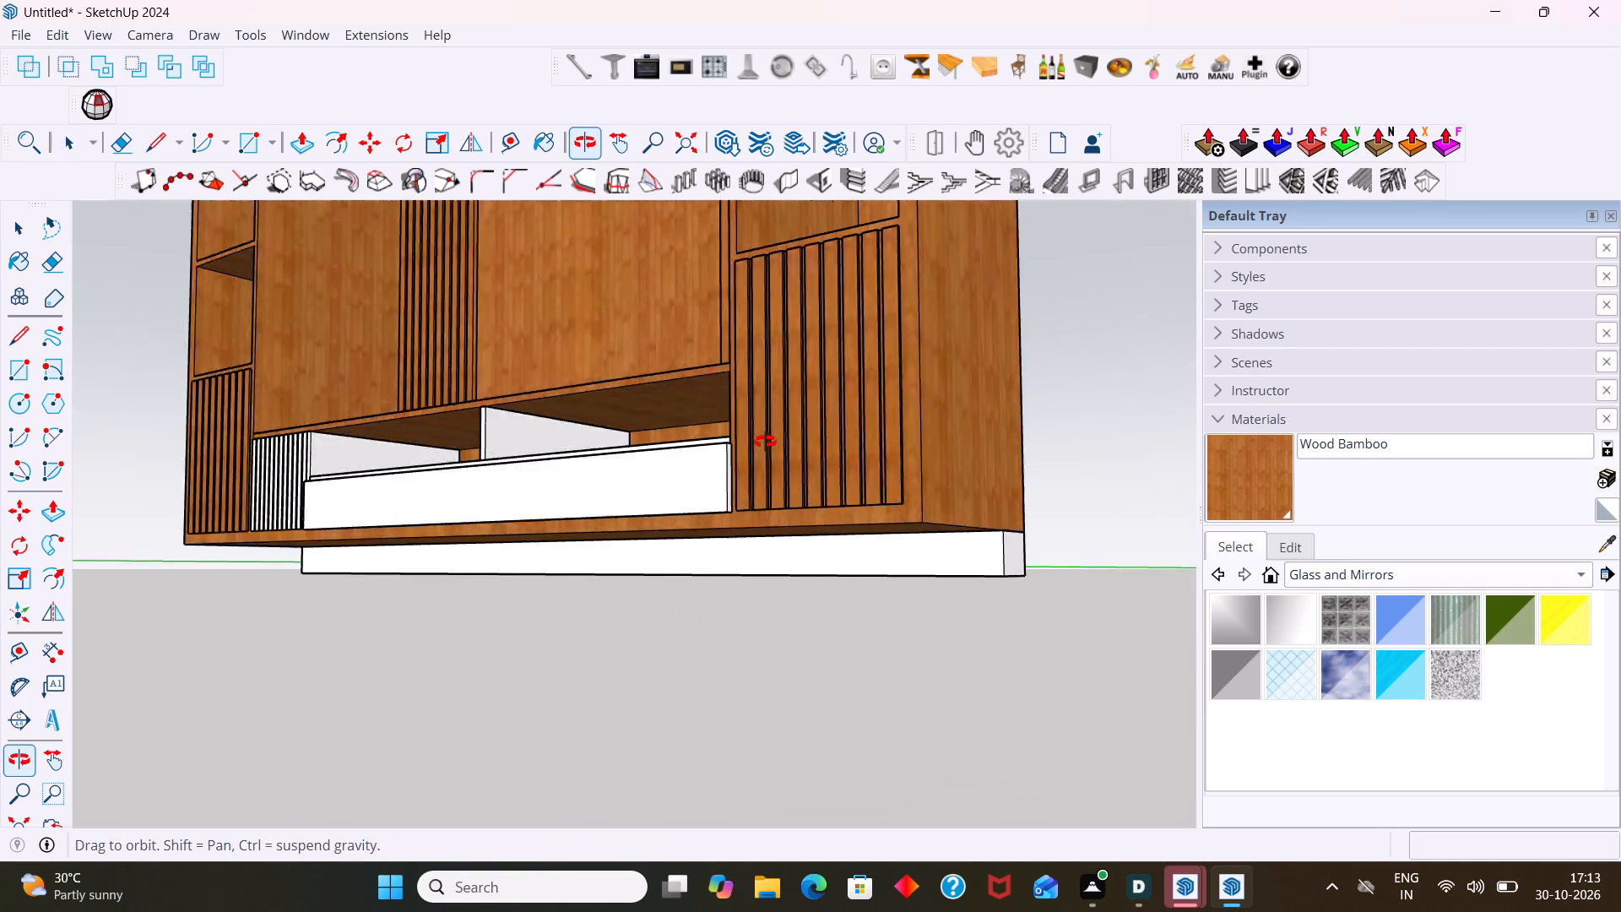
middle_drag(765, 442, 887, 598)
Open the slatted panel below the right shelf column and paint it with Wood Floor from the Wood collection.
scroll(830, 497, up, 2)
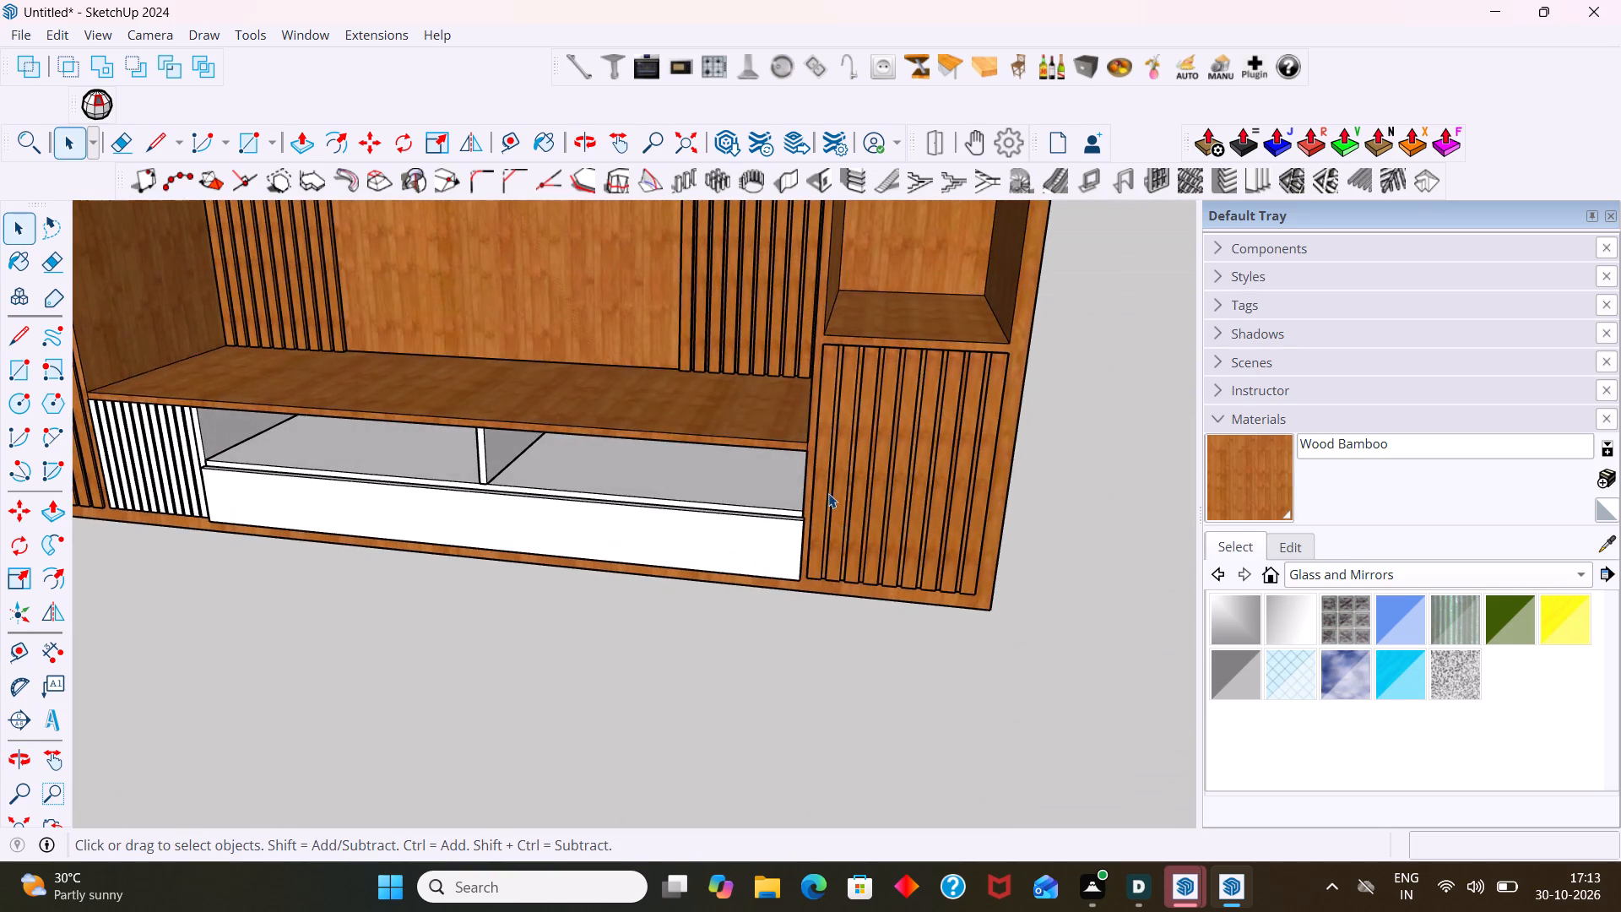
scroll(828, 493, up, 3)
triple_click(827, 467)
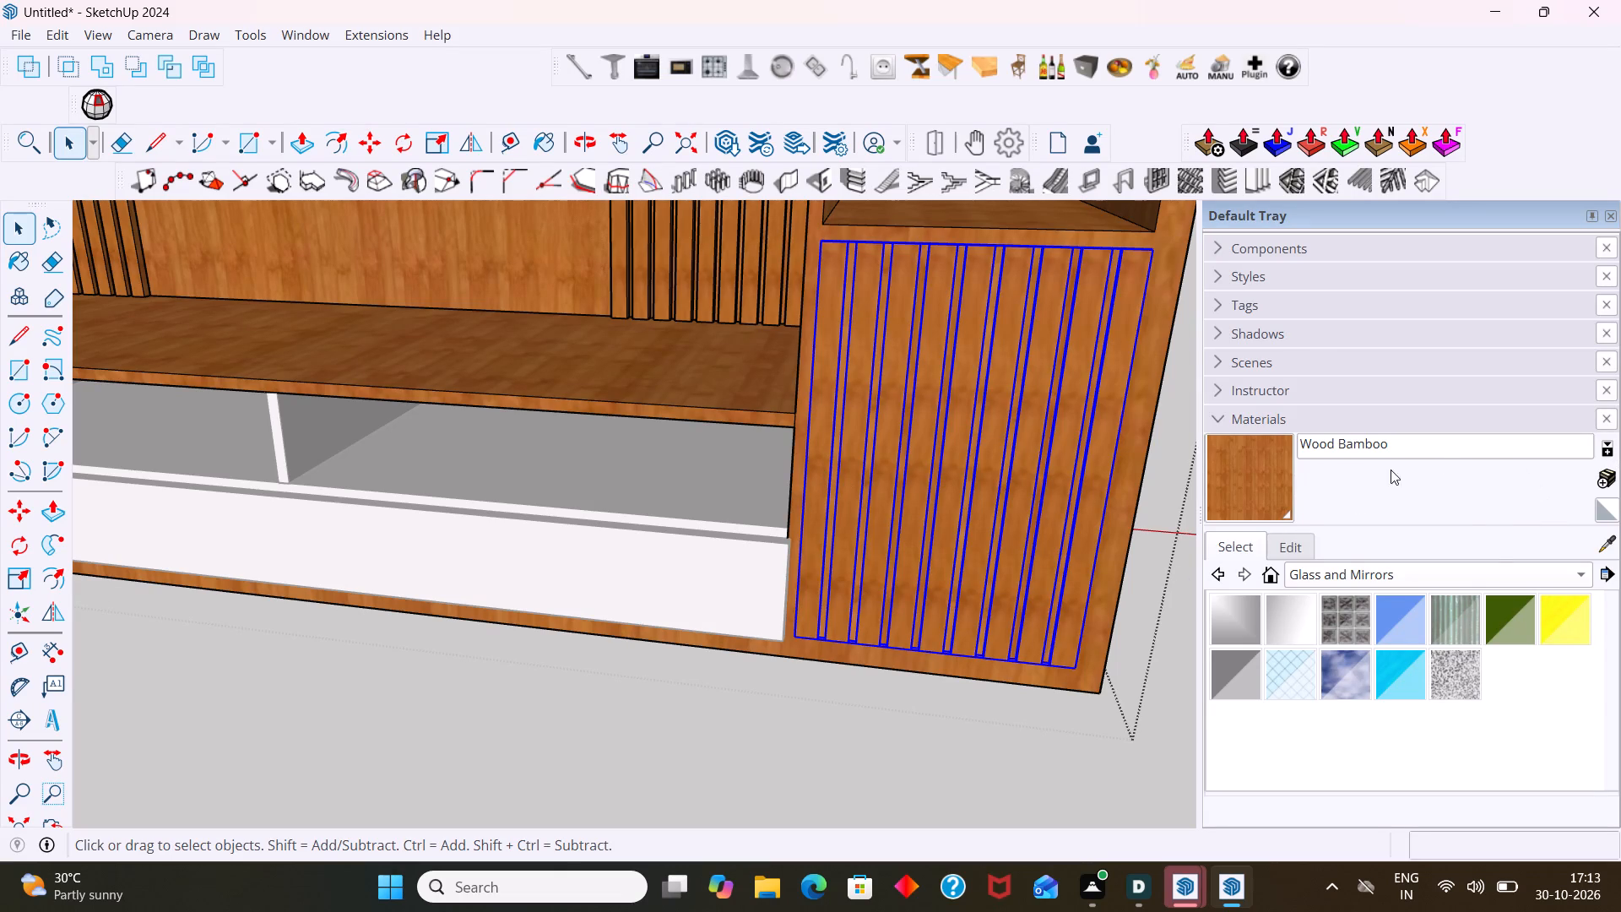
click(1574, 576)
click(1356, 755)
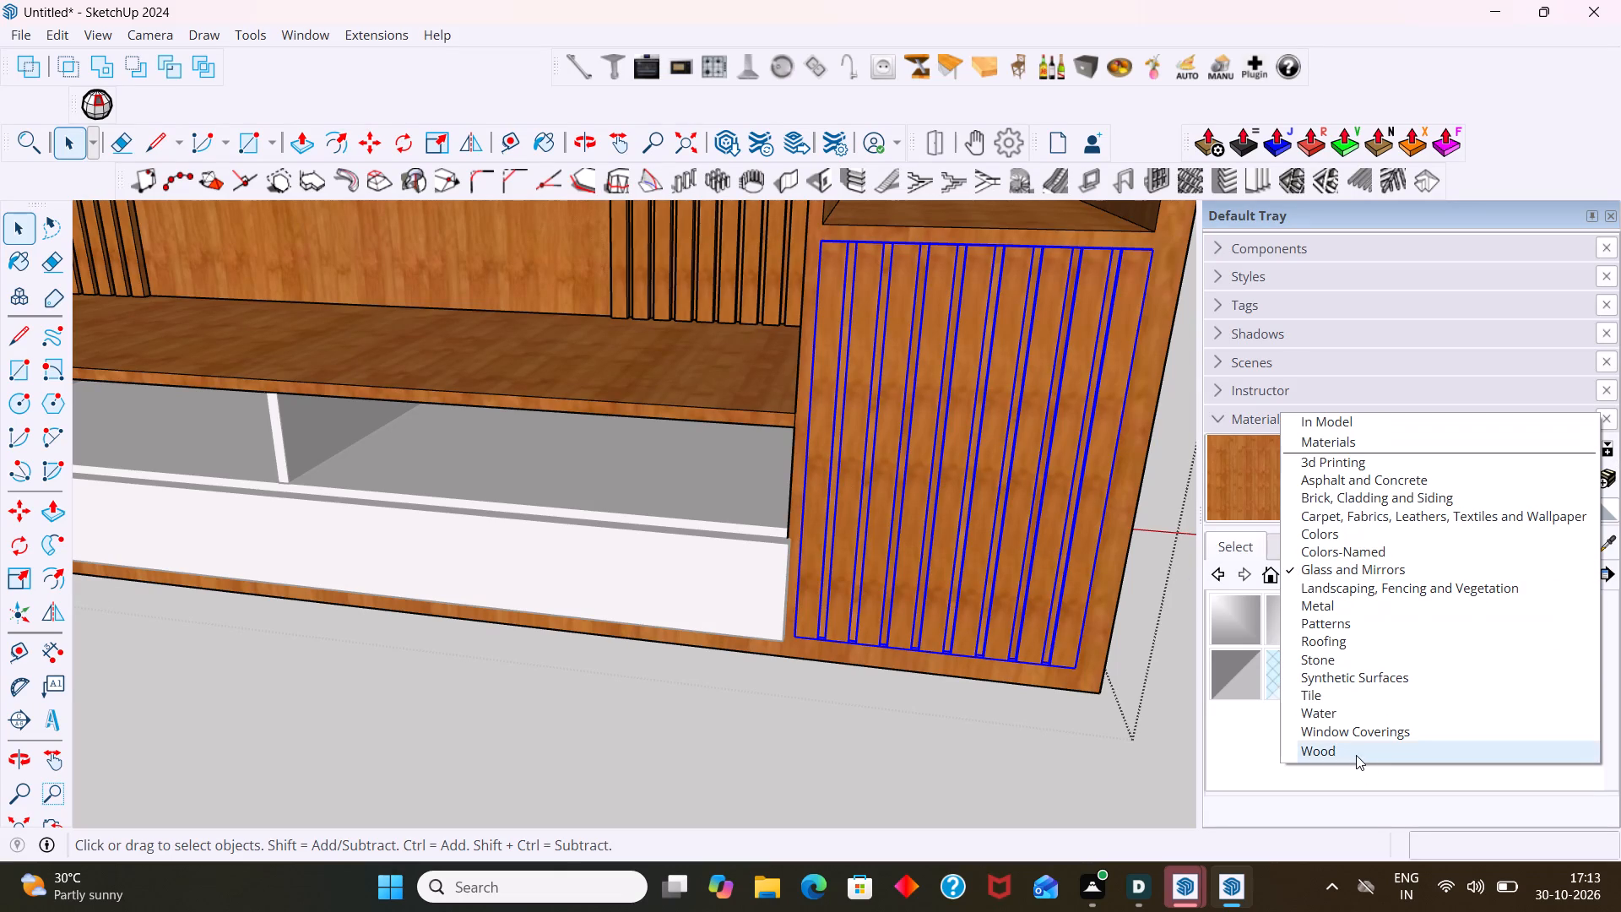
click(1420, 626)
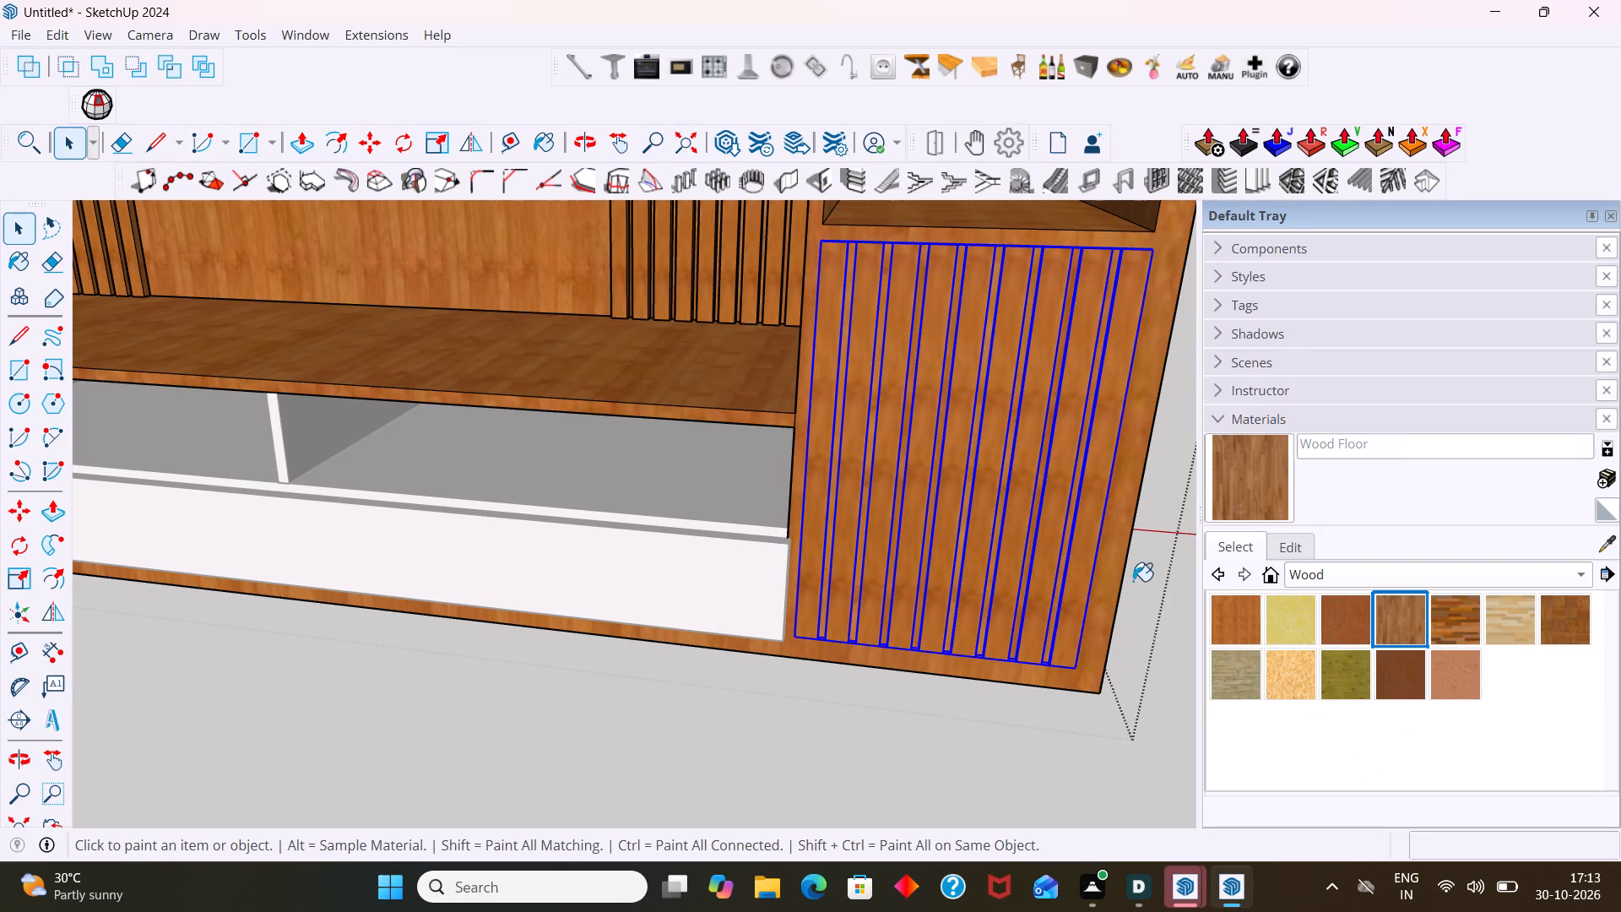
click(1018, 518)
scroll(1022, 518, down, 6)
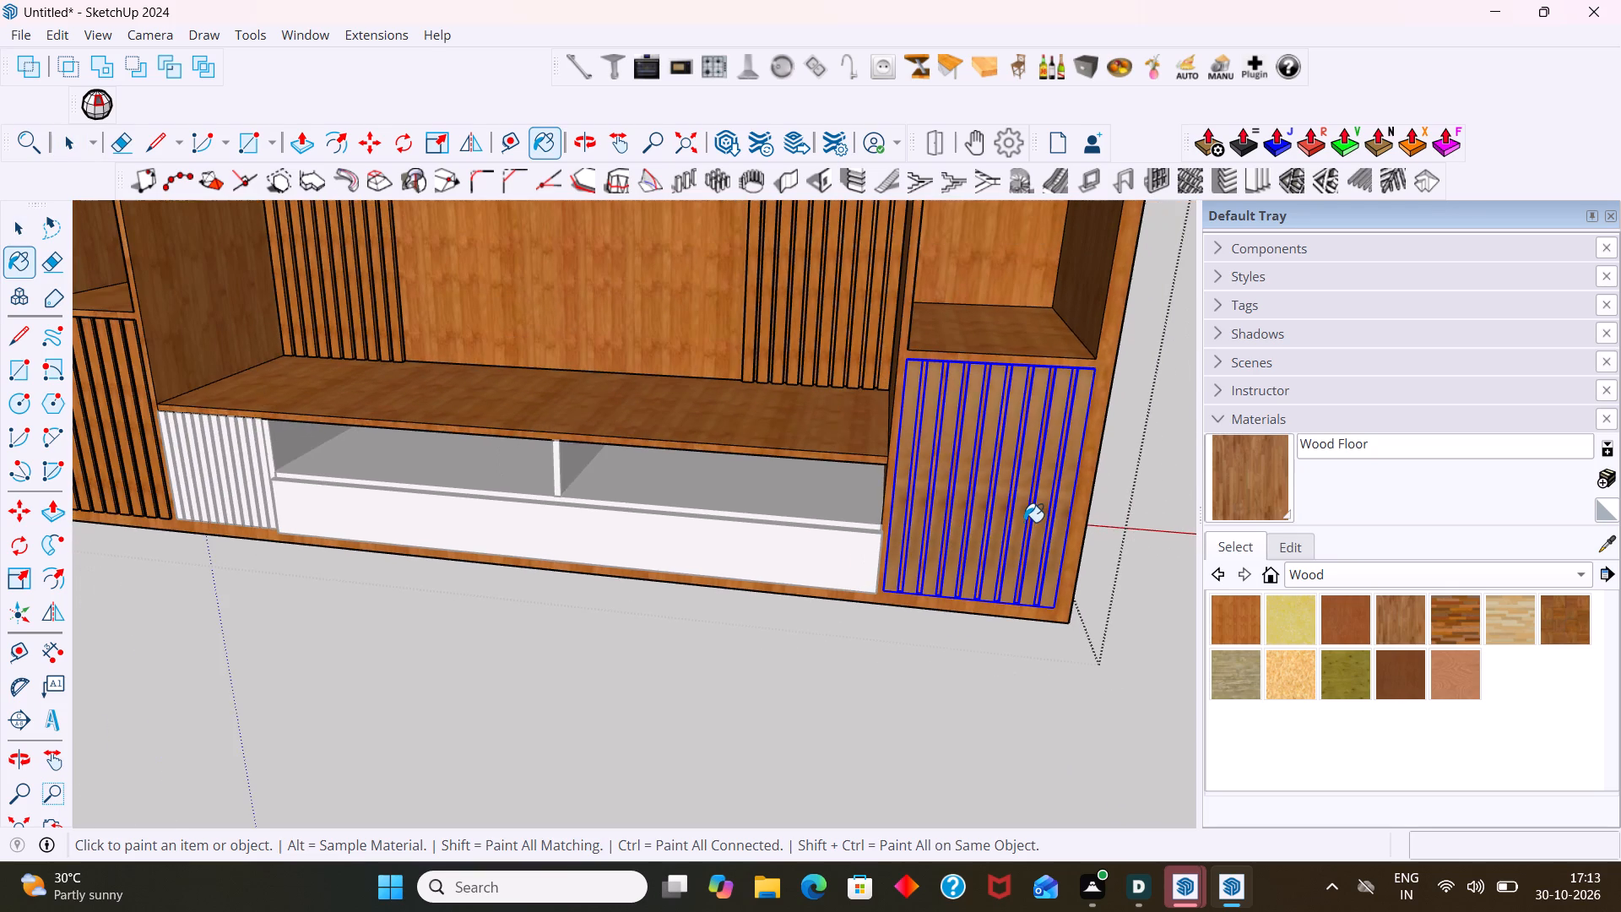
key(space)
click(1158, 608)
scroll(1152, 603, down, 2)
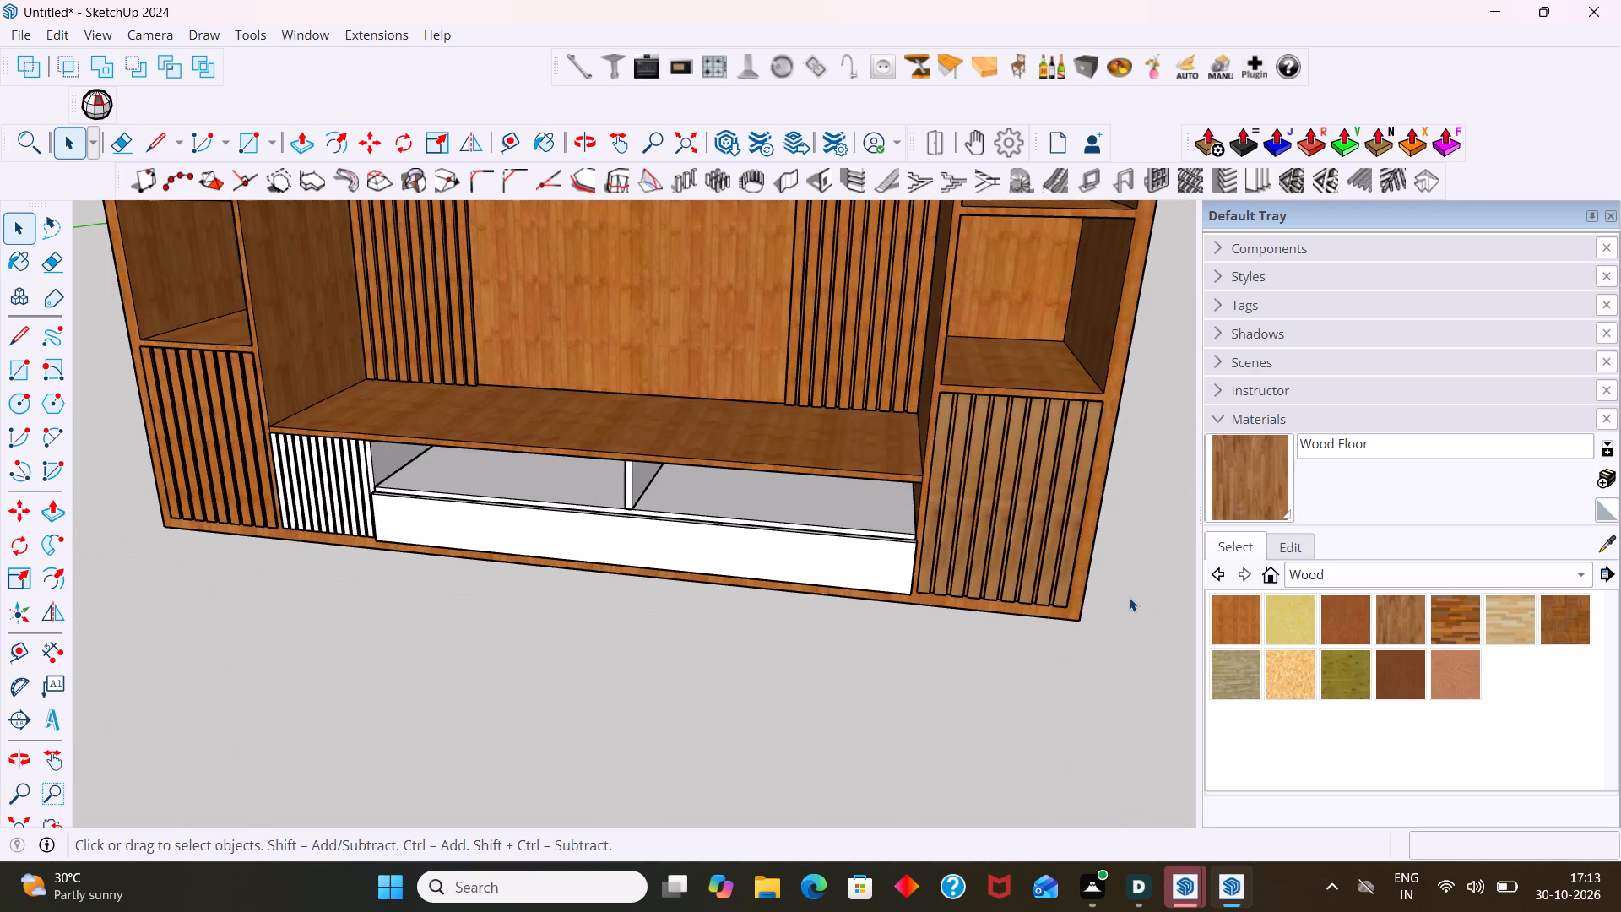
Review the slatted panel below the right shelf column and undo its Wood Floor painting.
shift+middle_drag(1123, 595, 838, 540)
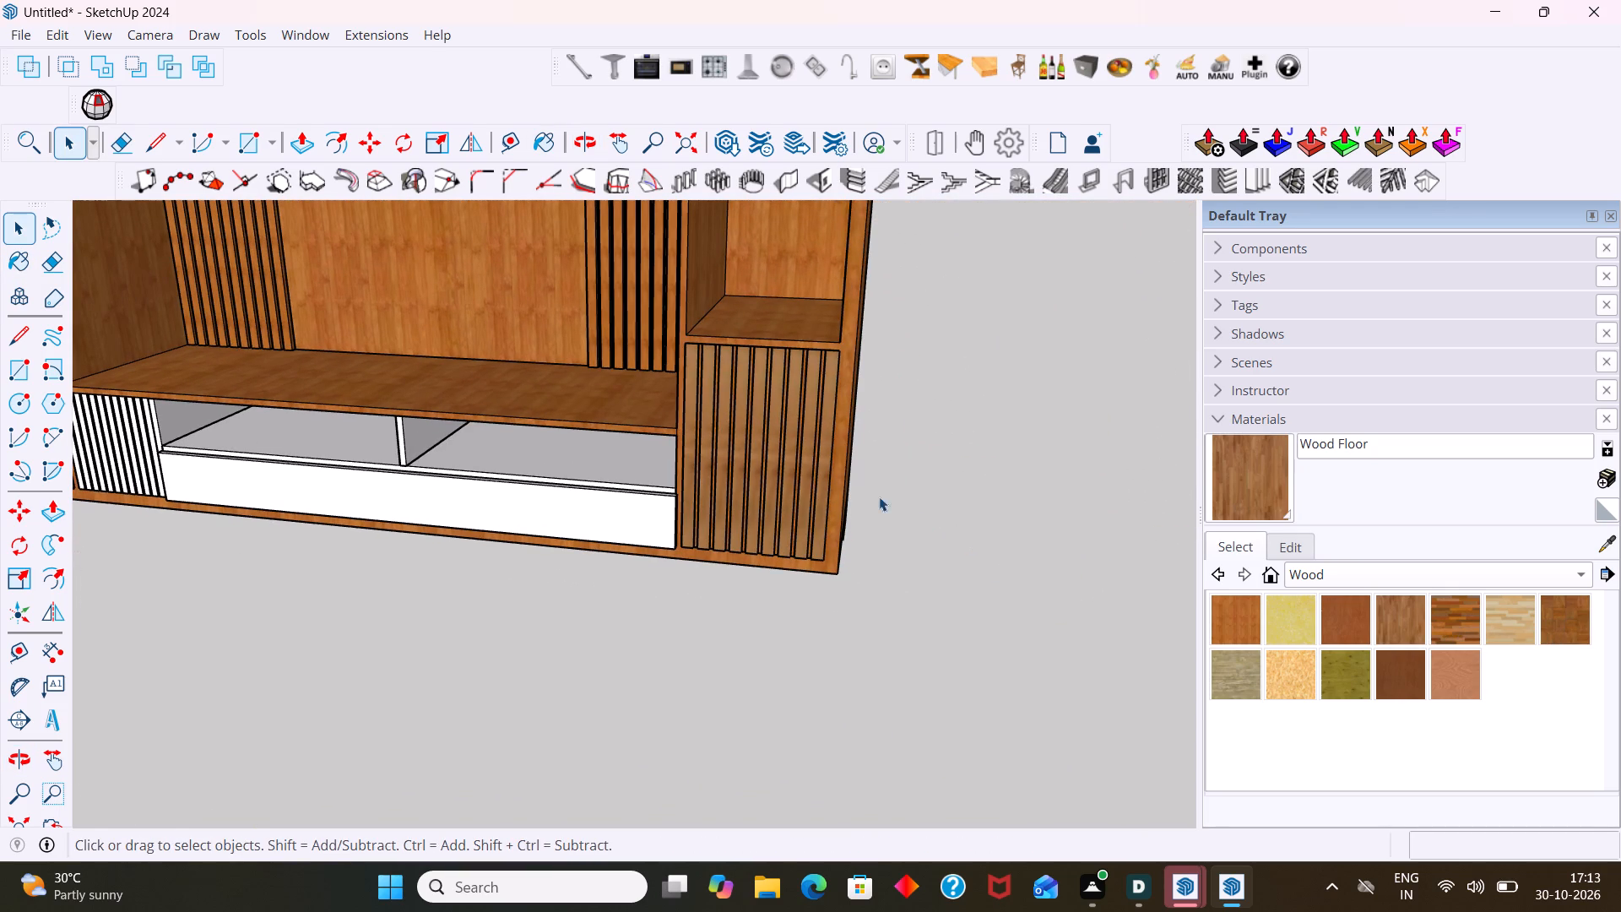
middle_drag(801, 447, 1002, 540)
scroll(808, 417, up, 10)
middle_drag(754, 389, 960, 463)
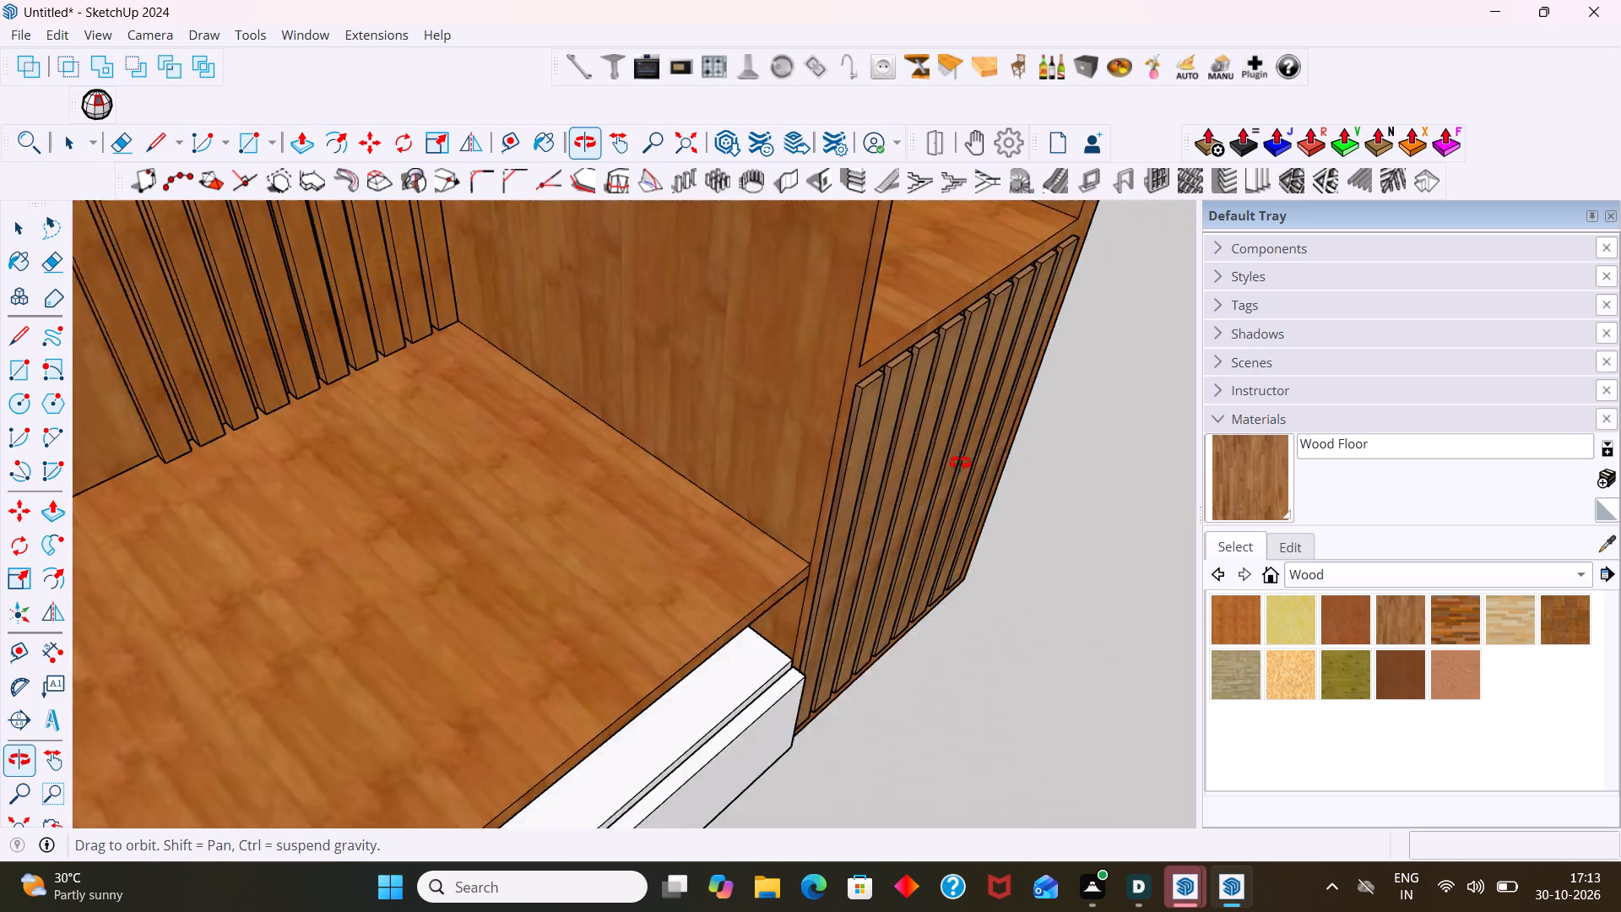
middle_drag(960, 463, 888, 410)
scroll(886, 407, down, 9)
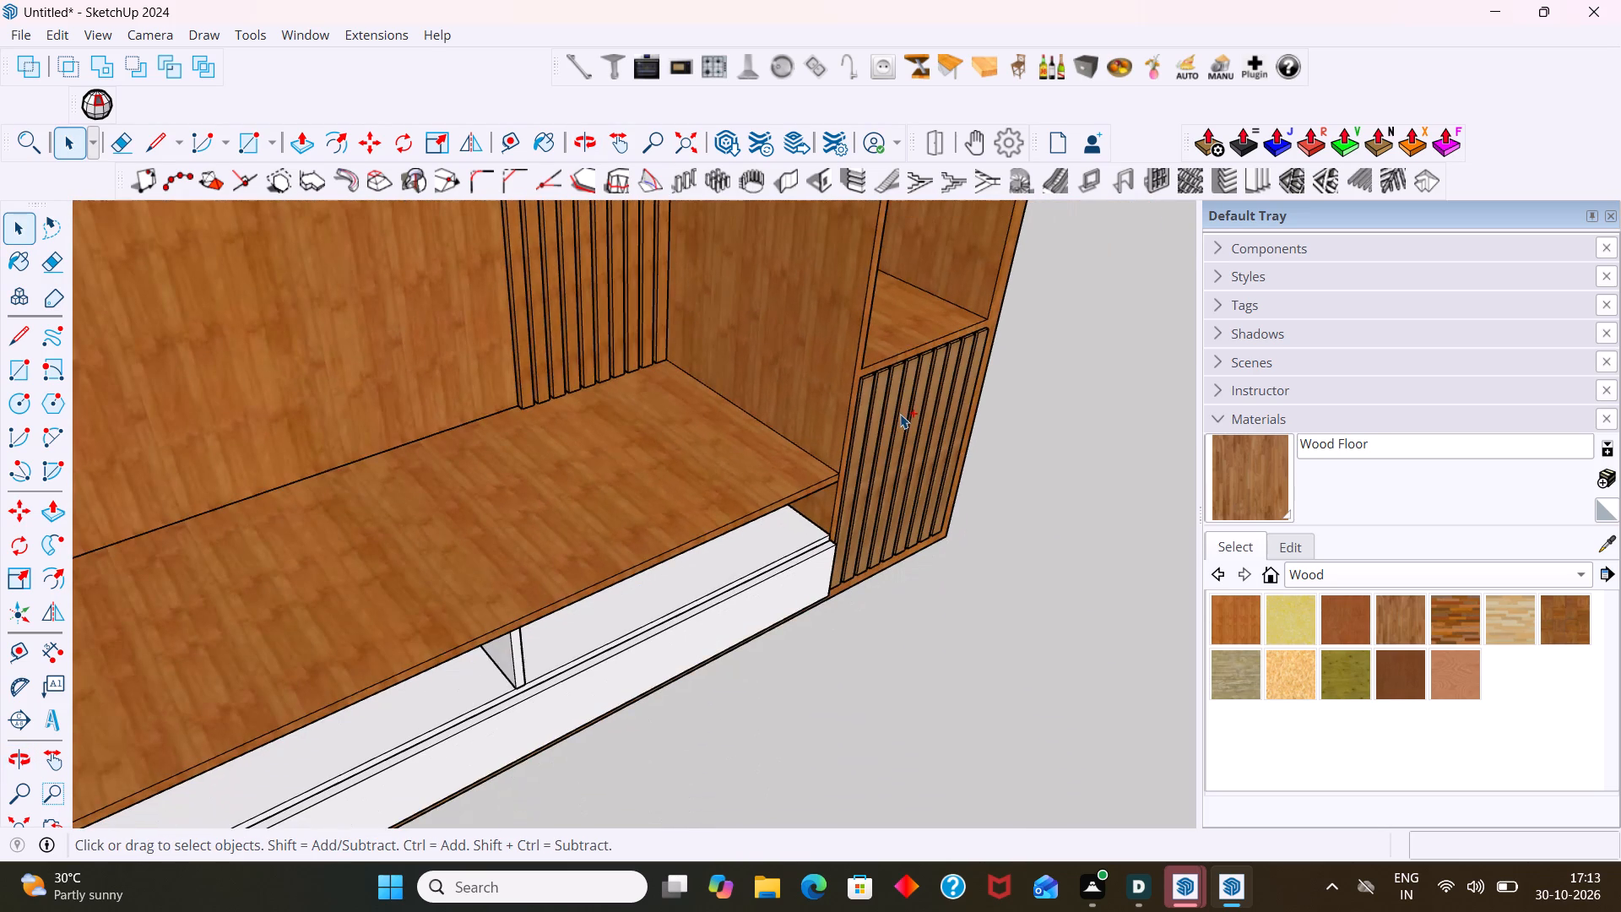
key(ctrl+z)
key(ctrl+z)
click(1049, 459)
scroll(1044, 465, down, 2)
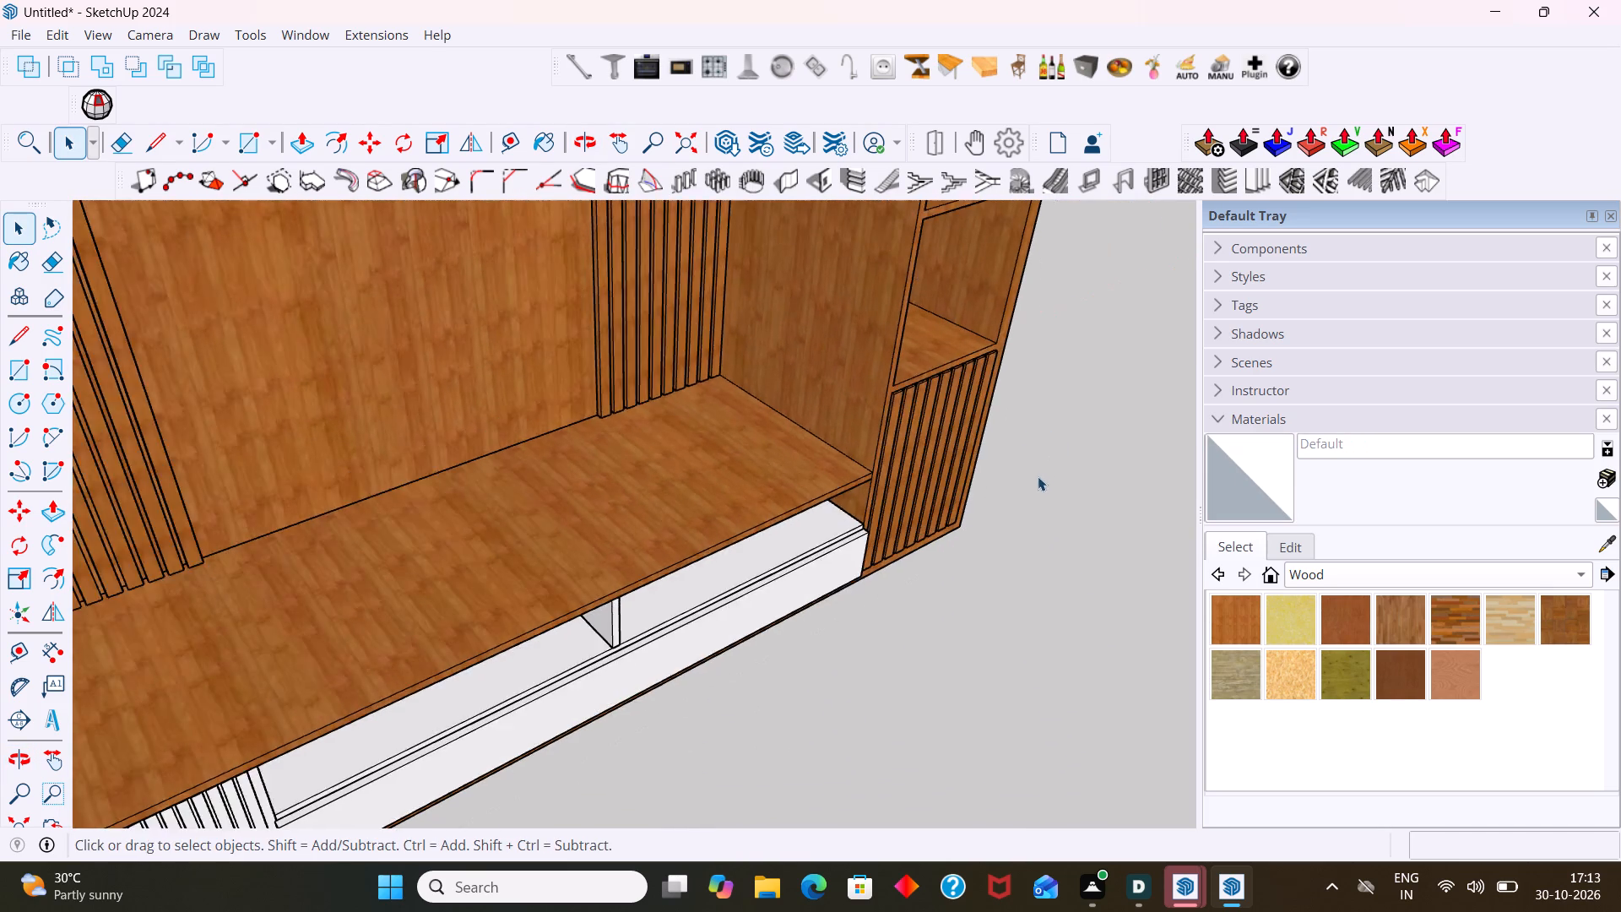
Open the cabinet carcass group for editing and select its connected geometry.
middle_drag(1012, 470, 772, 426)
scroll(776, 424, down, 11)
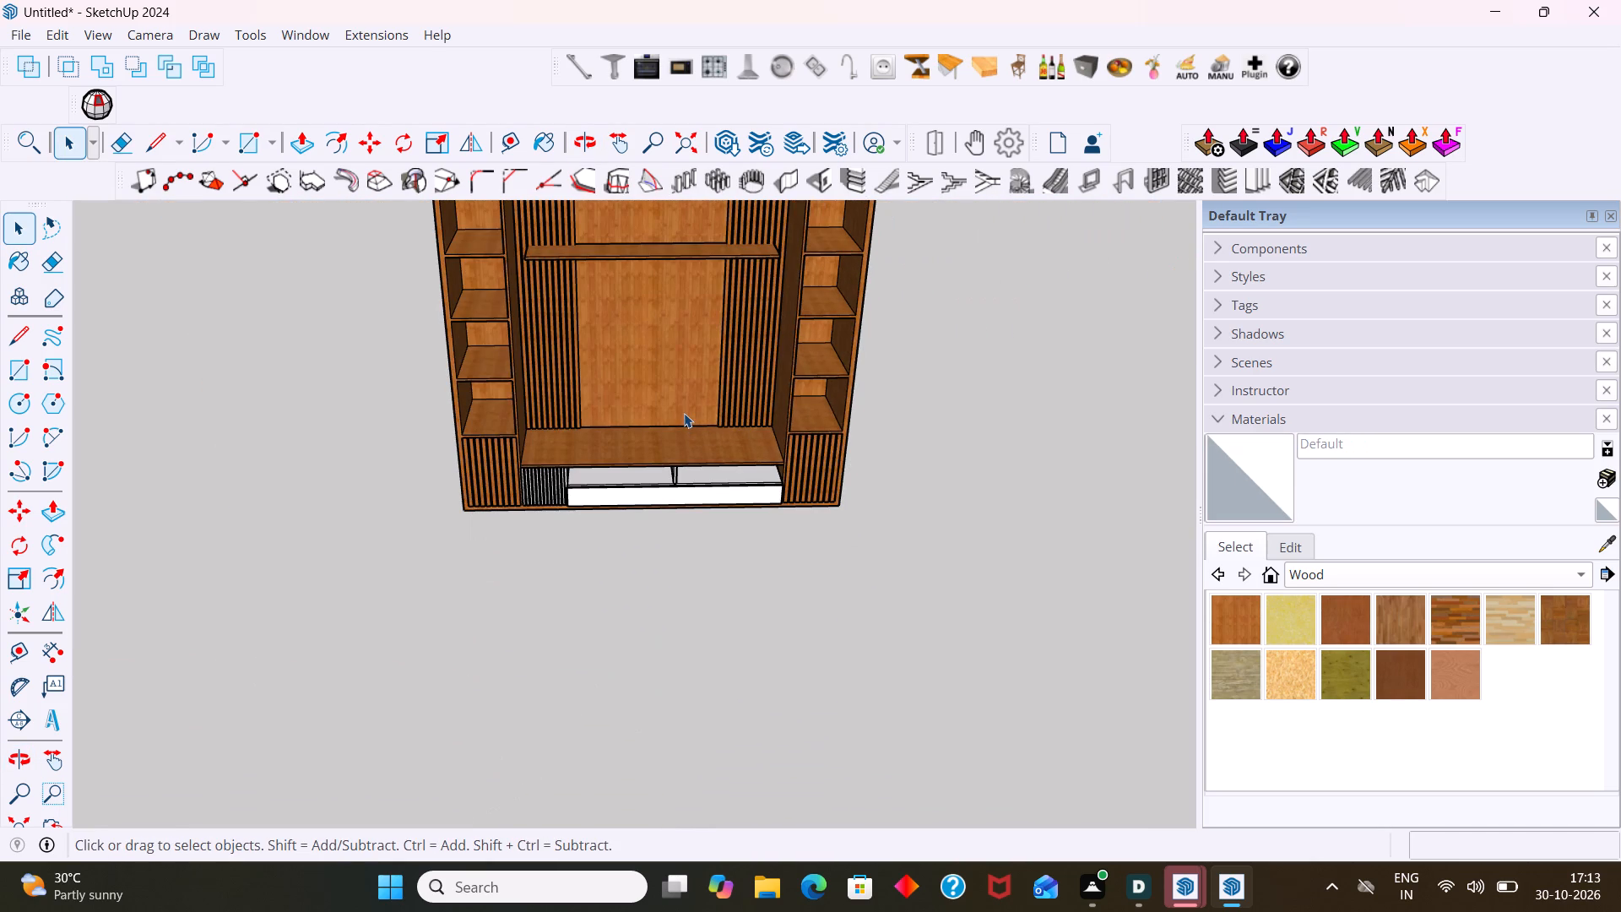
scroll(629, 345, down, 5)
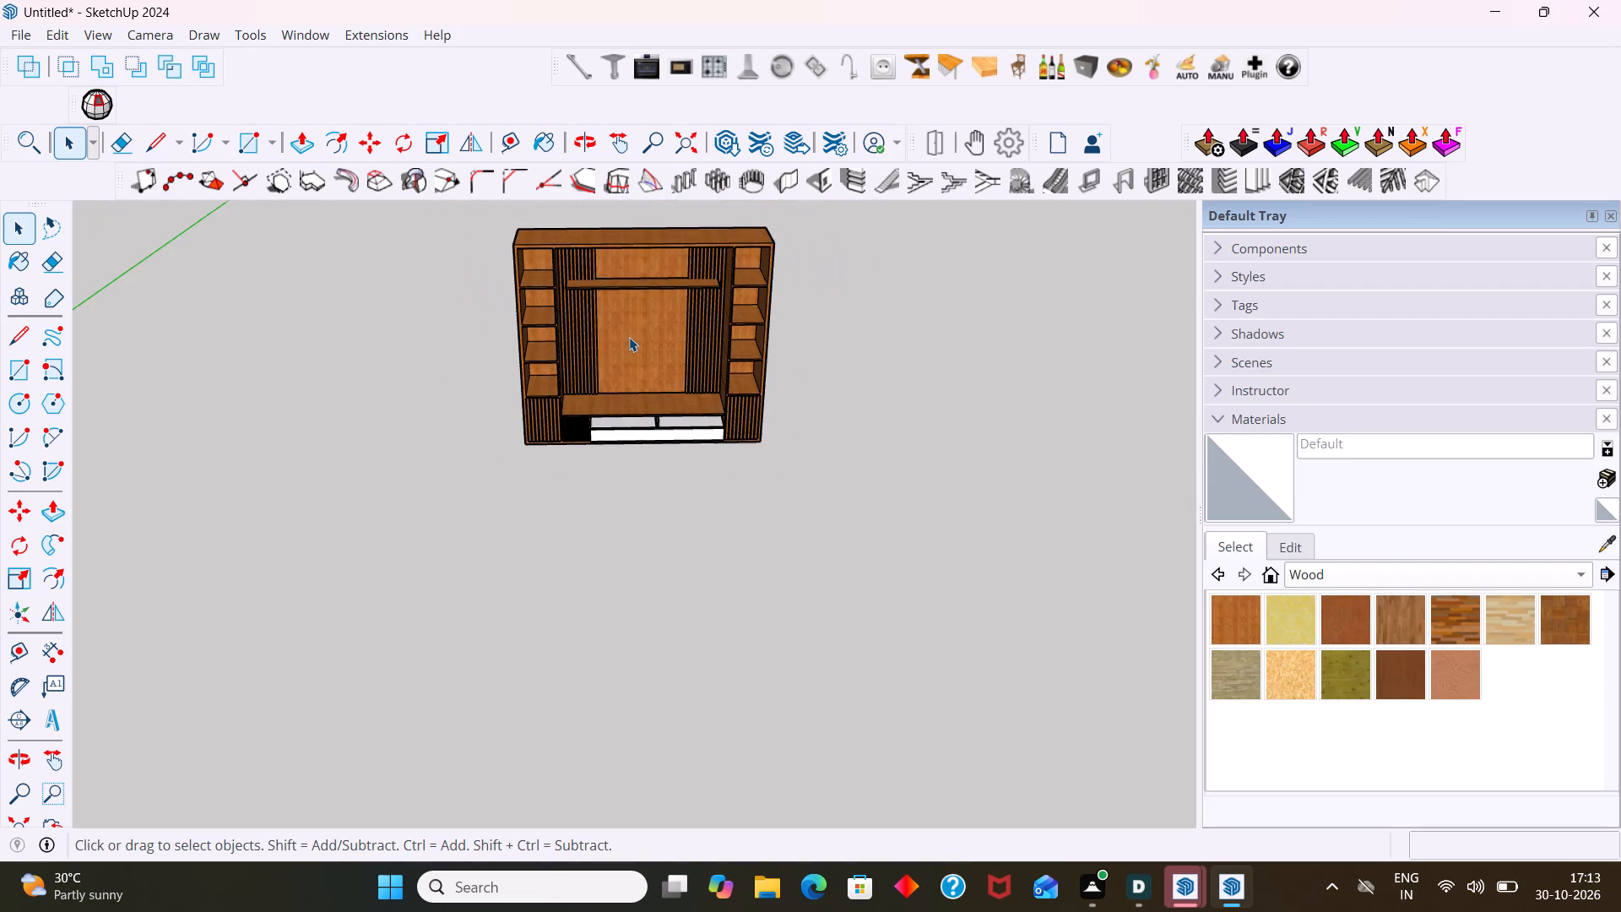
middle_drag(629, 338, 637, 264)
scroll(583, 274, up, 4)
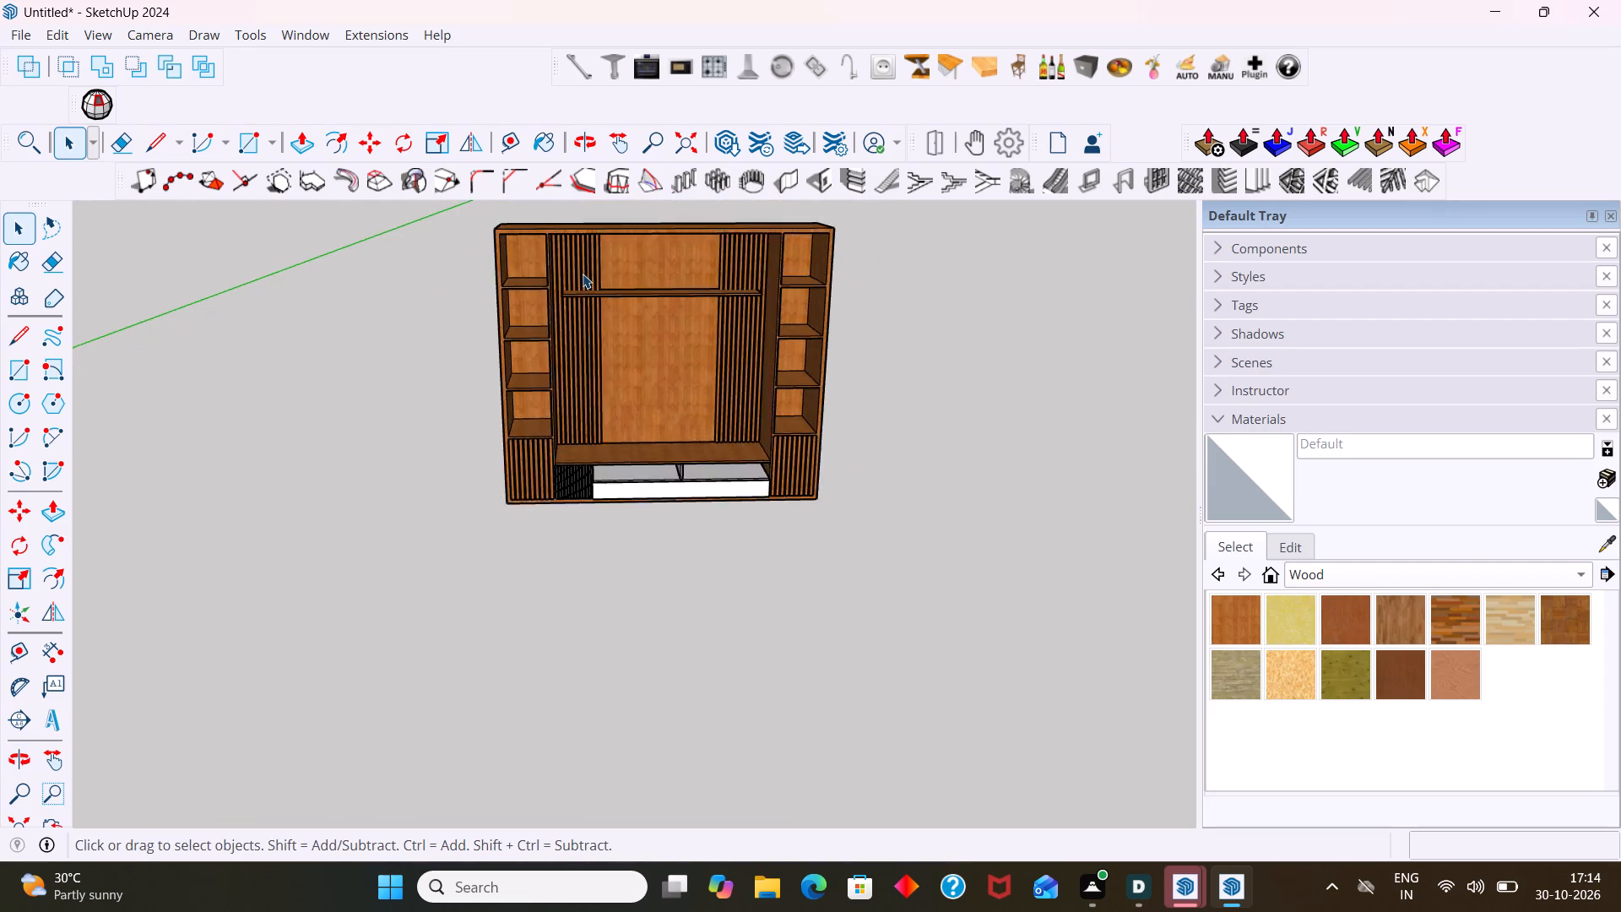
scroll(583, 274, up, 4)
middle_drag(621, 264, 688, 269)
click(689, 269)
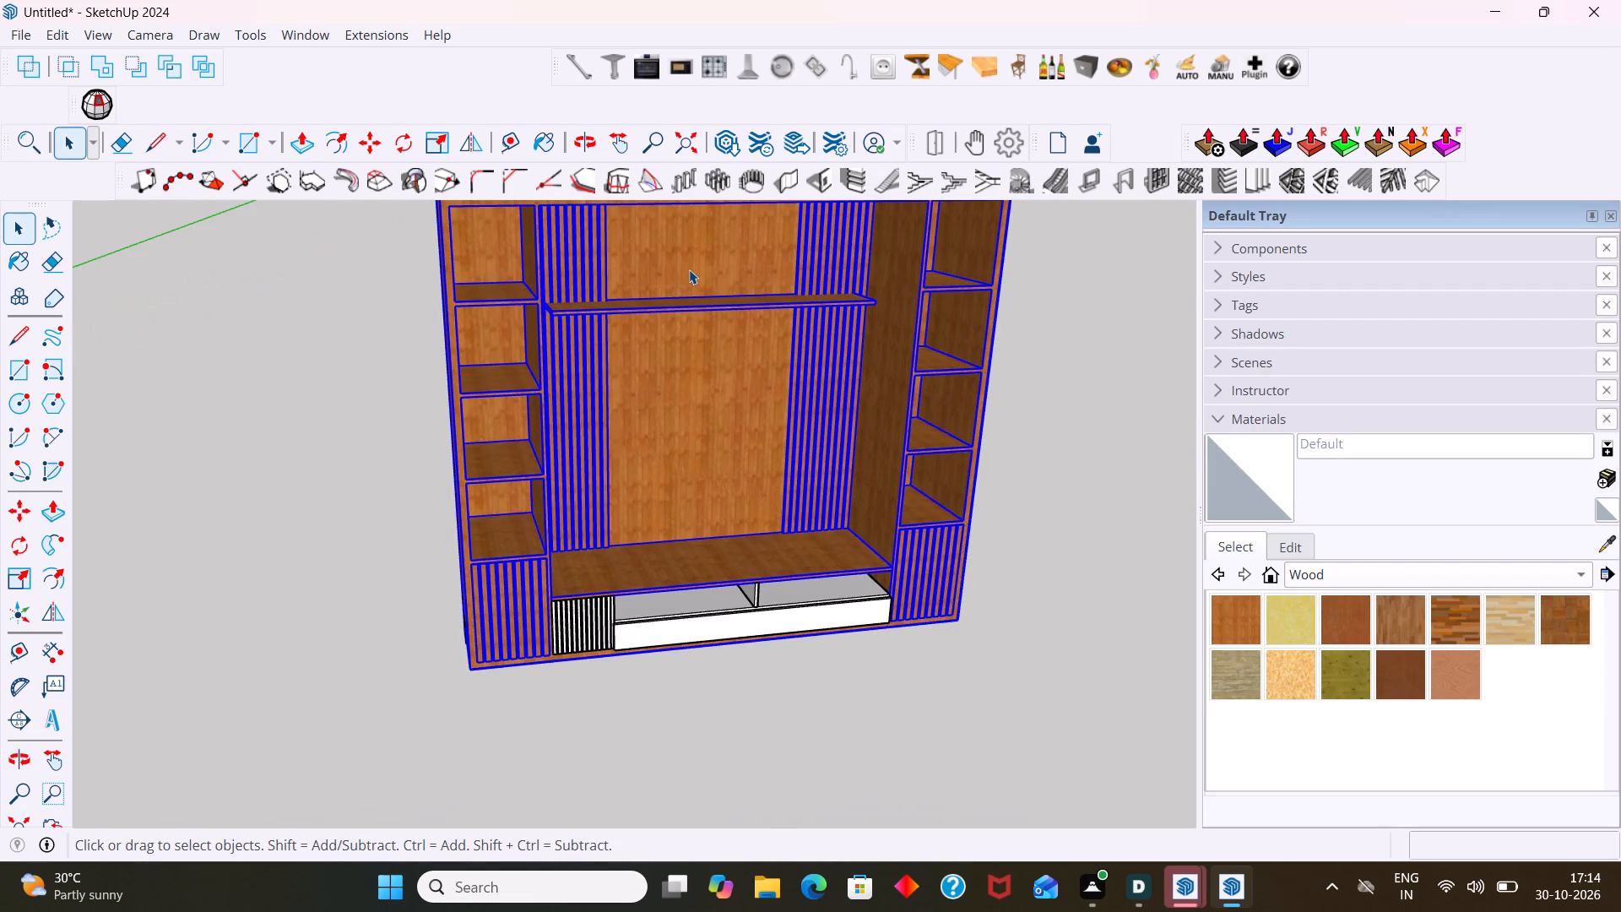
triple_click(689, 268)
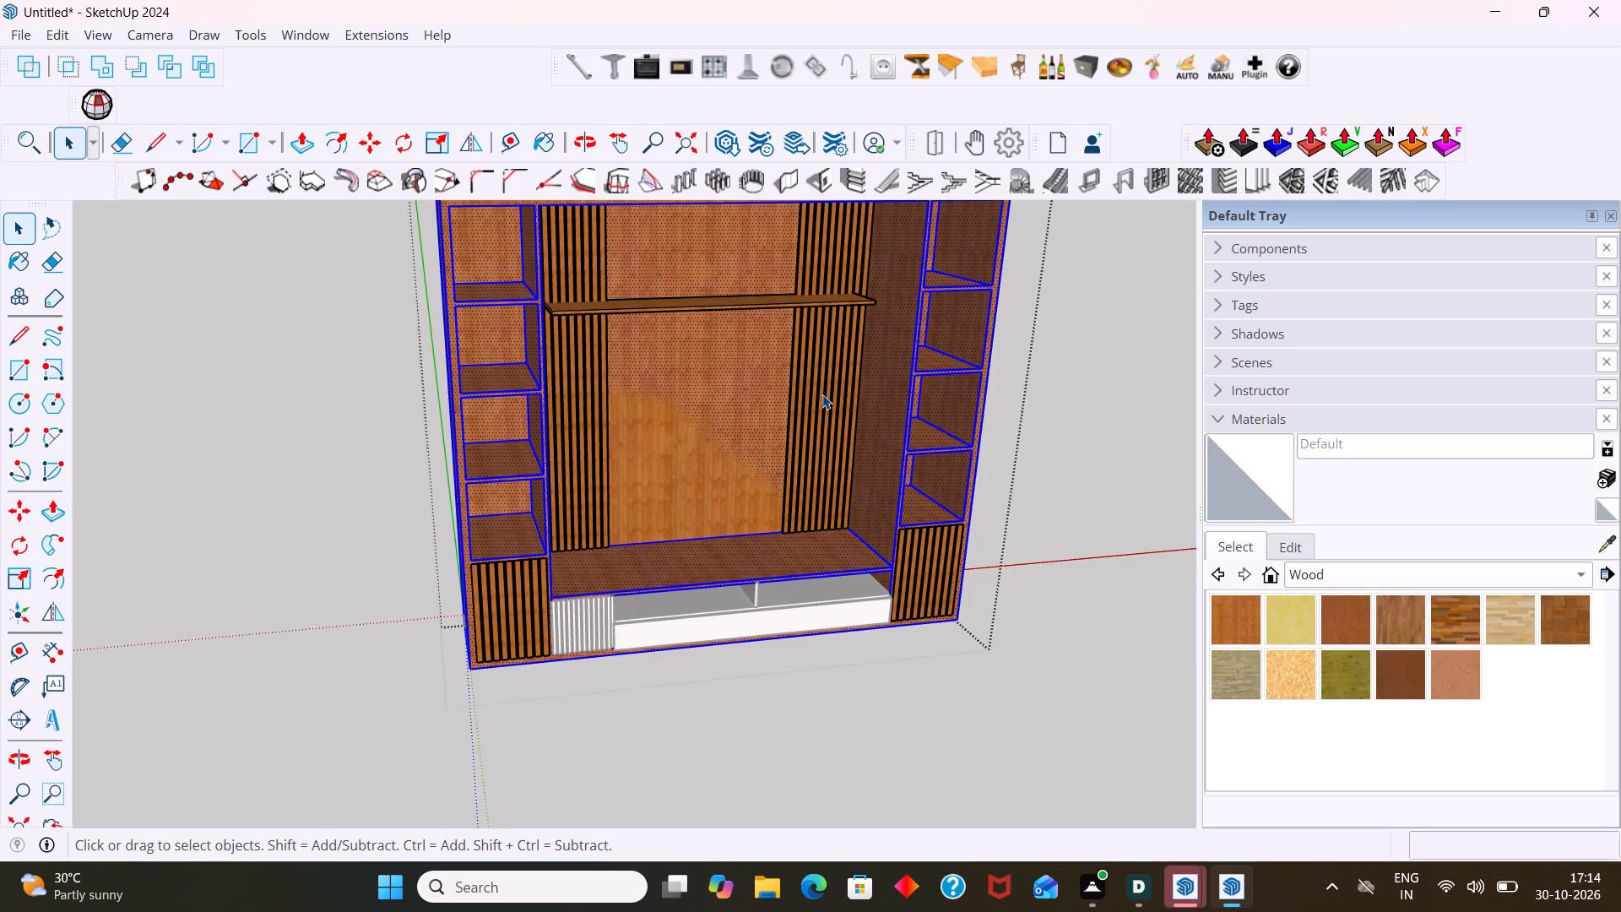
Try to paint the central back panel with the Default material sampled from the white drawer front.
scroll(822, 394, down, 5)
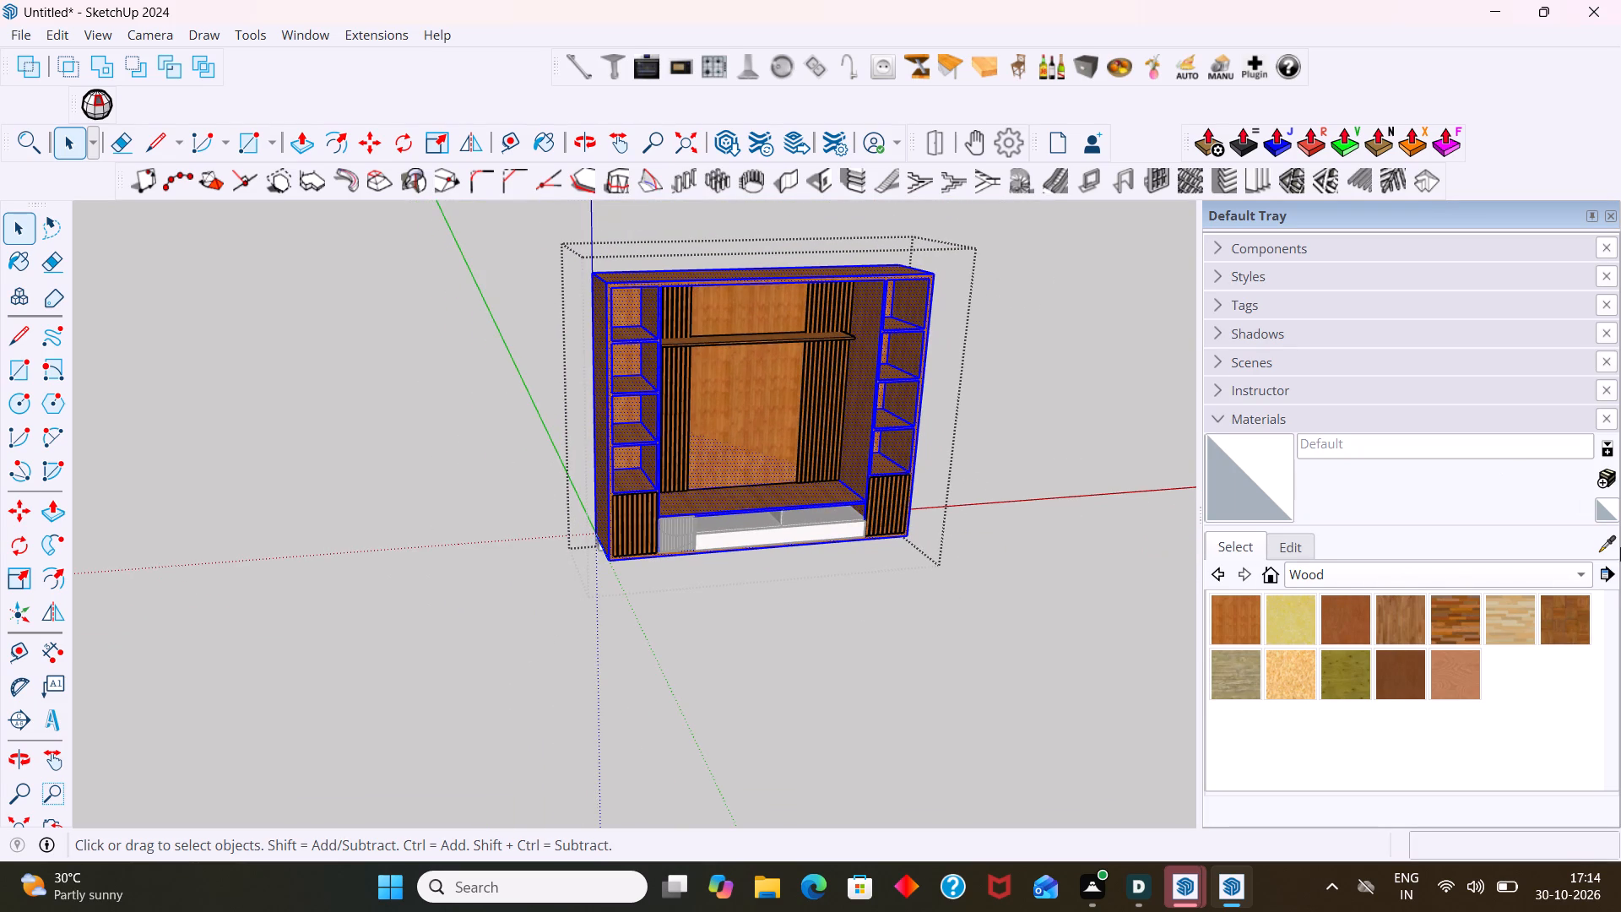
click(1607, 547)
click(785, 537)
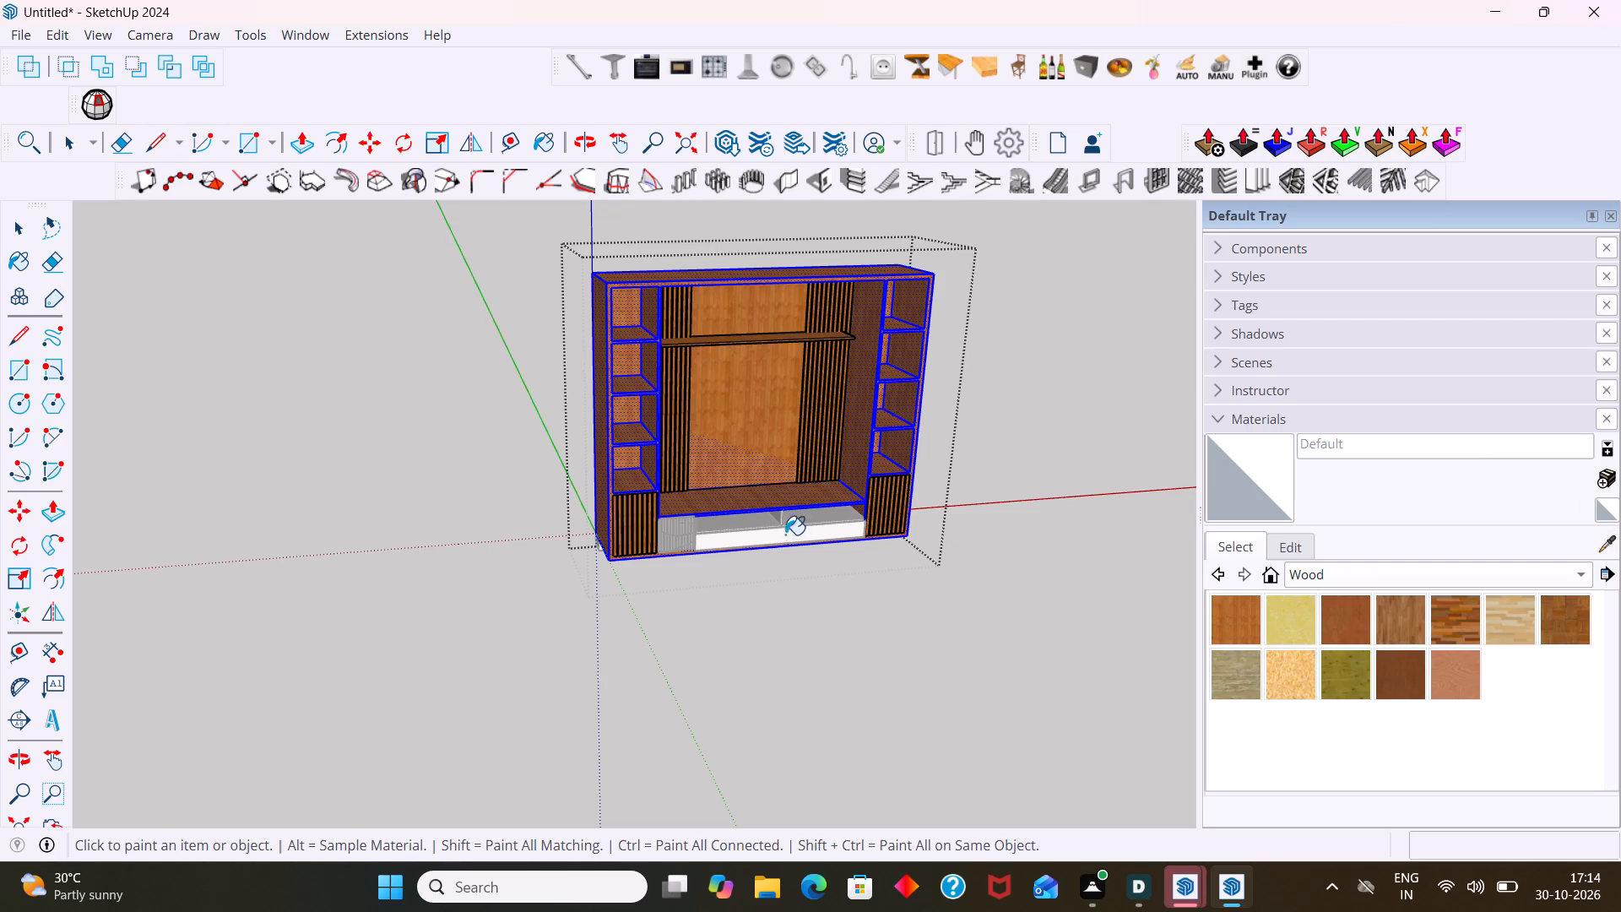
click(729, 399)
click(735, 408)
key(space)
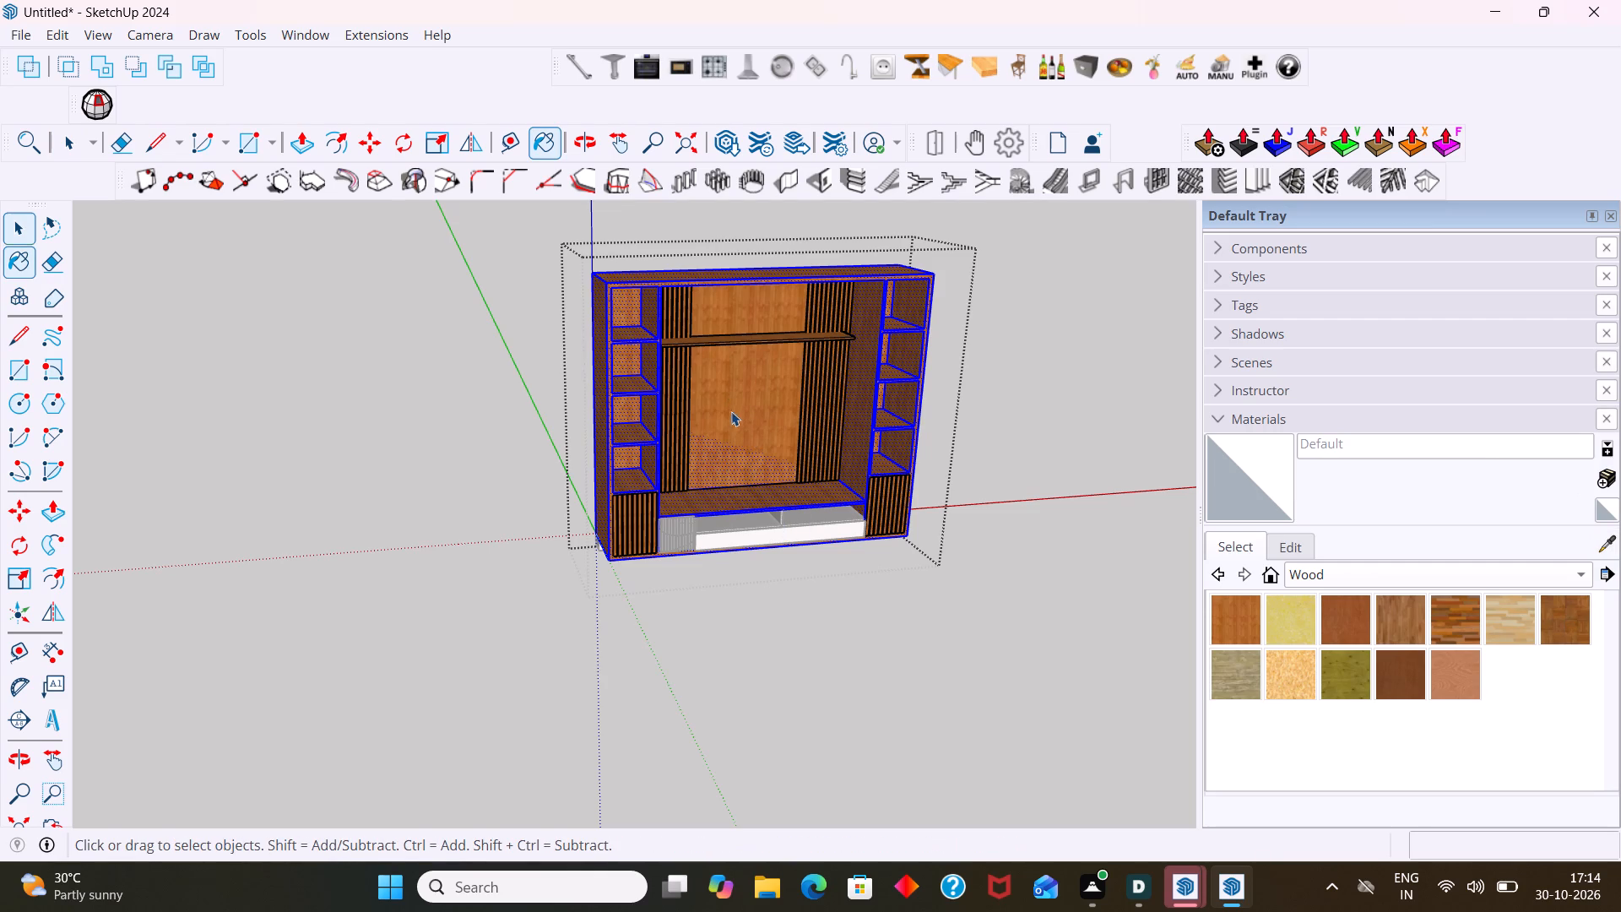
Delete the carcass face that overlaps the central back panel between the slatted strips.
double_click(725, 425)
scroll(729, 421, up, 3)
middle_drag(730, 421, 626, 390)
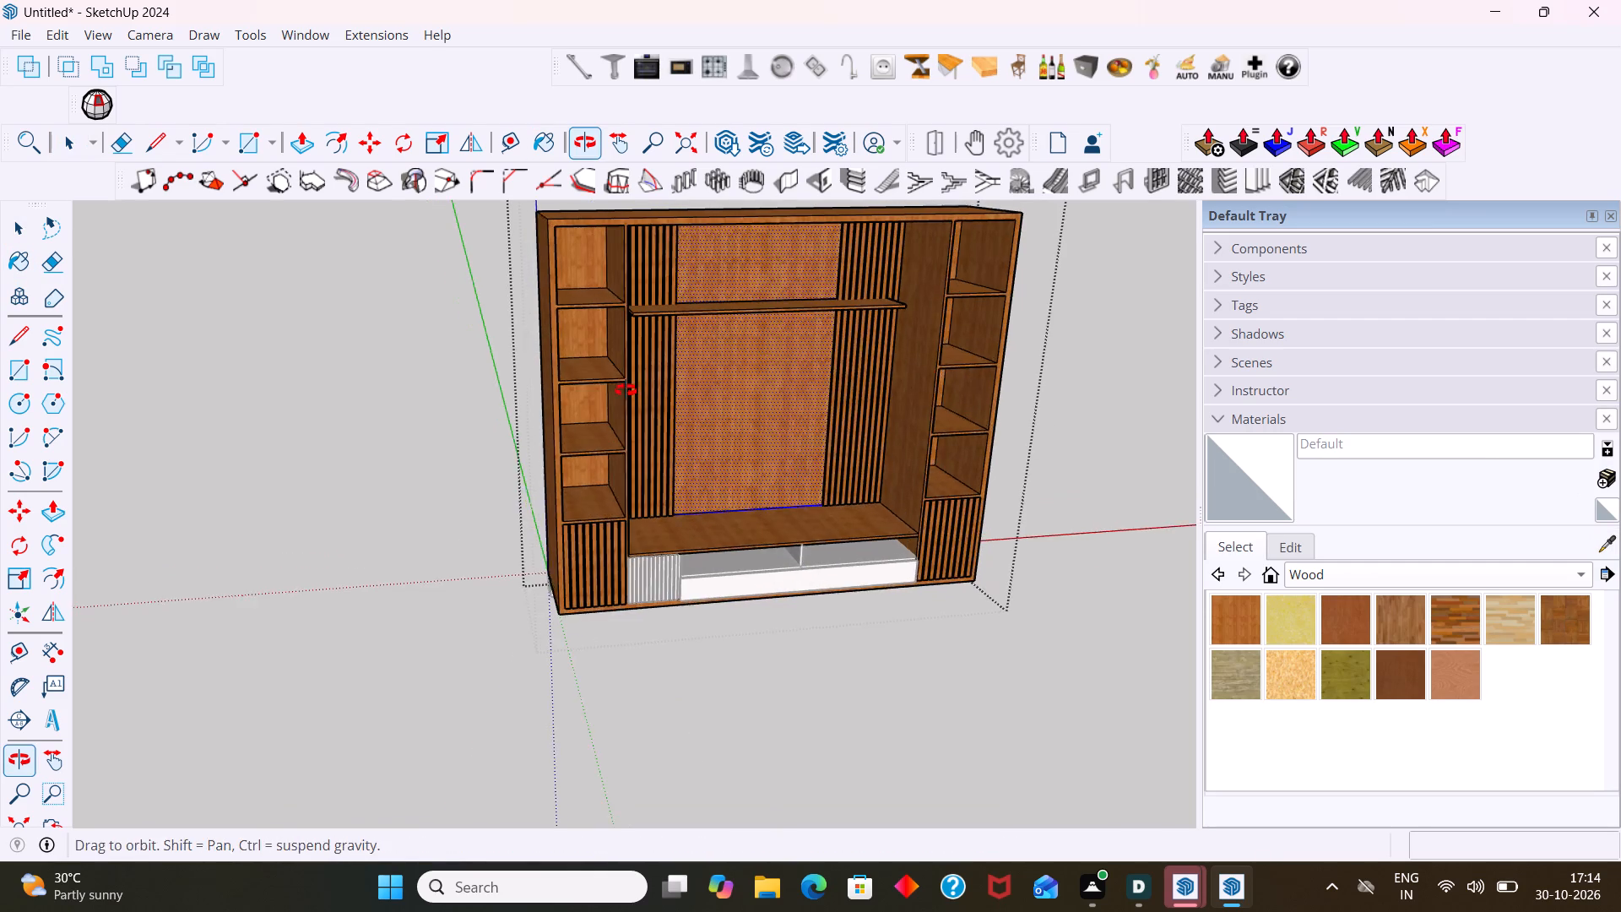
middle_drag(626, 390, 619, 390)
click(755, 405)
double_click(755, 405)
double_click(754, 413)
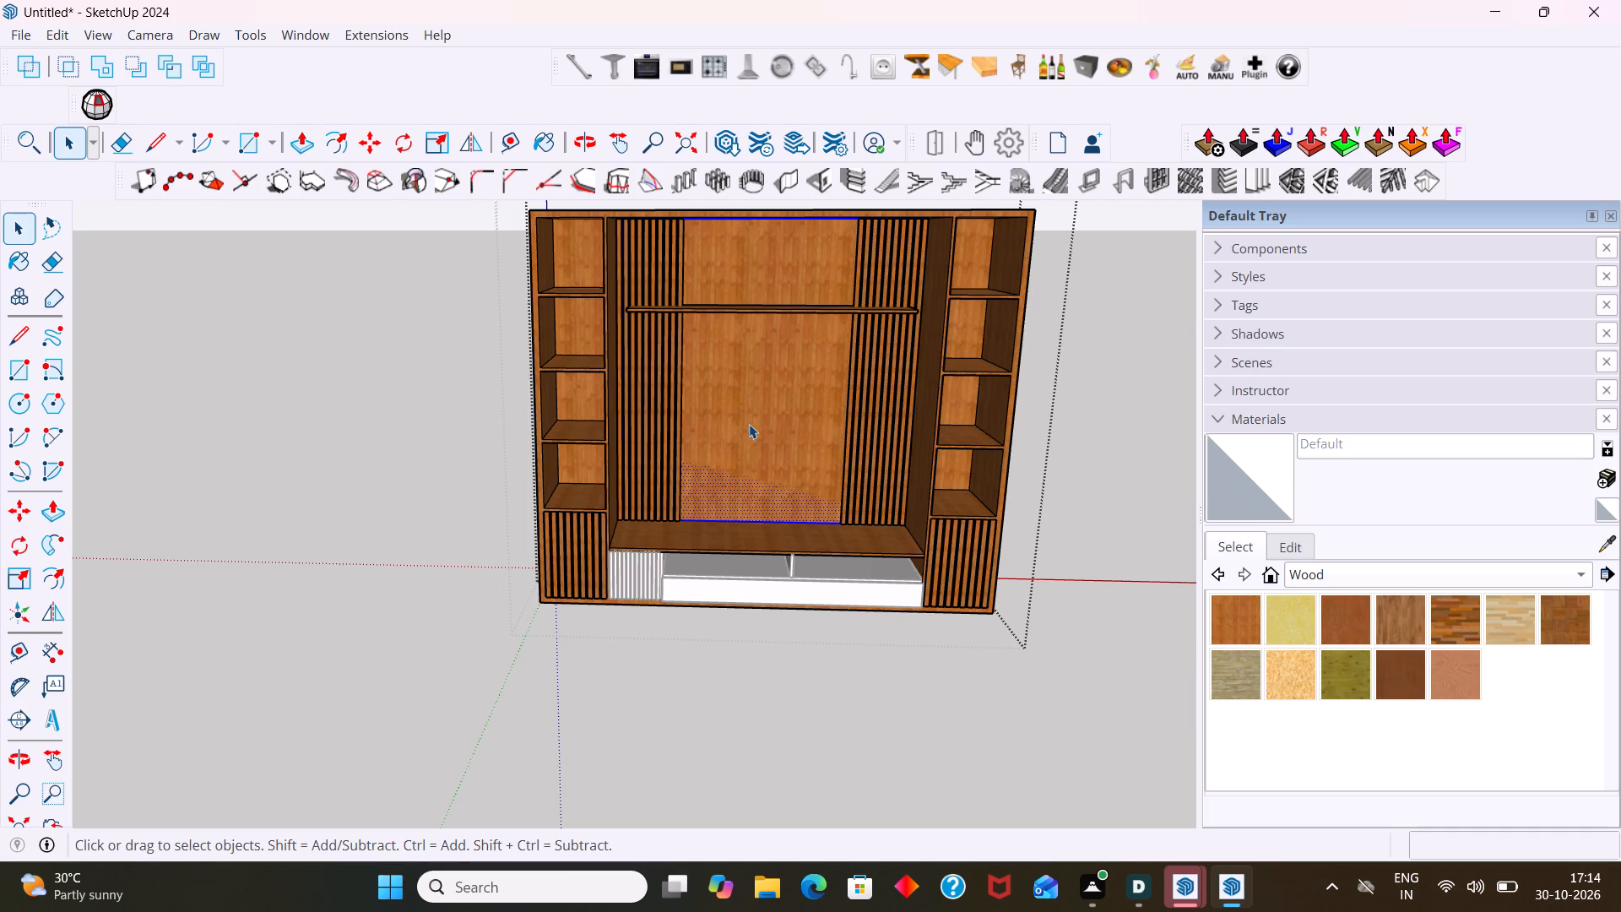
key(Delete)
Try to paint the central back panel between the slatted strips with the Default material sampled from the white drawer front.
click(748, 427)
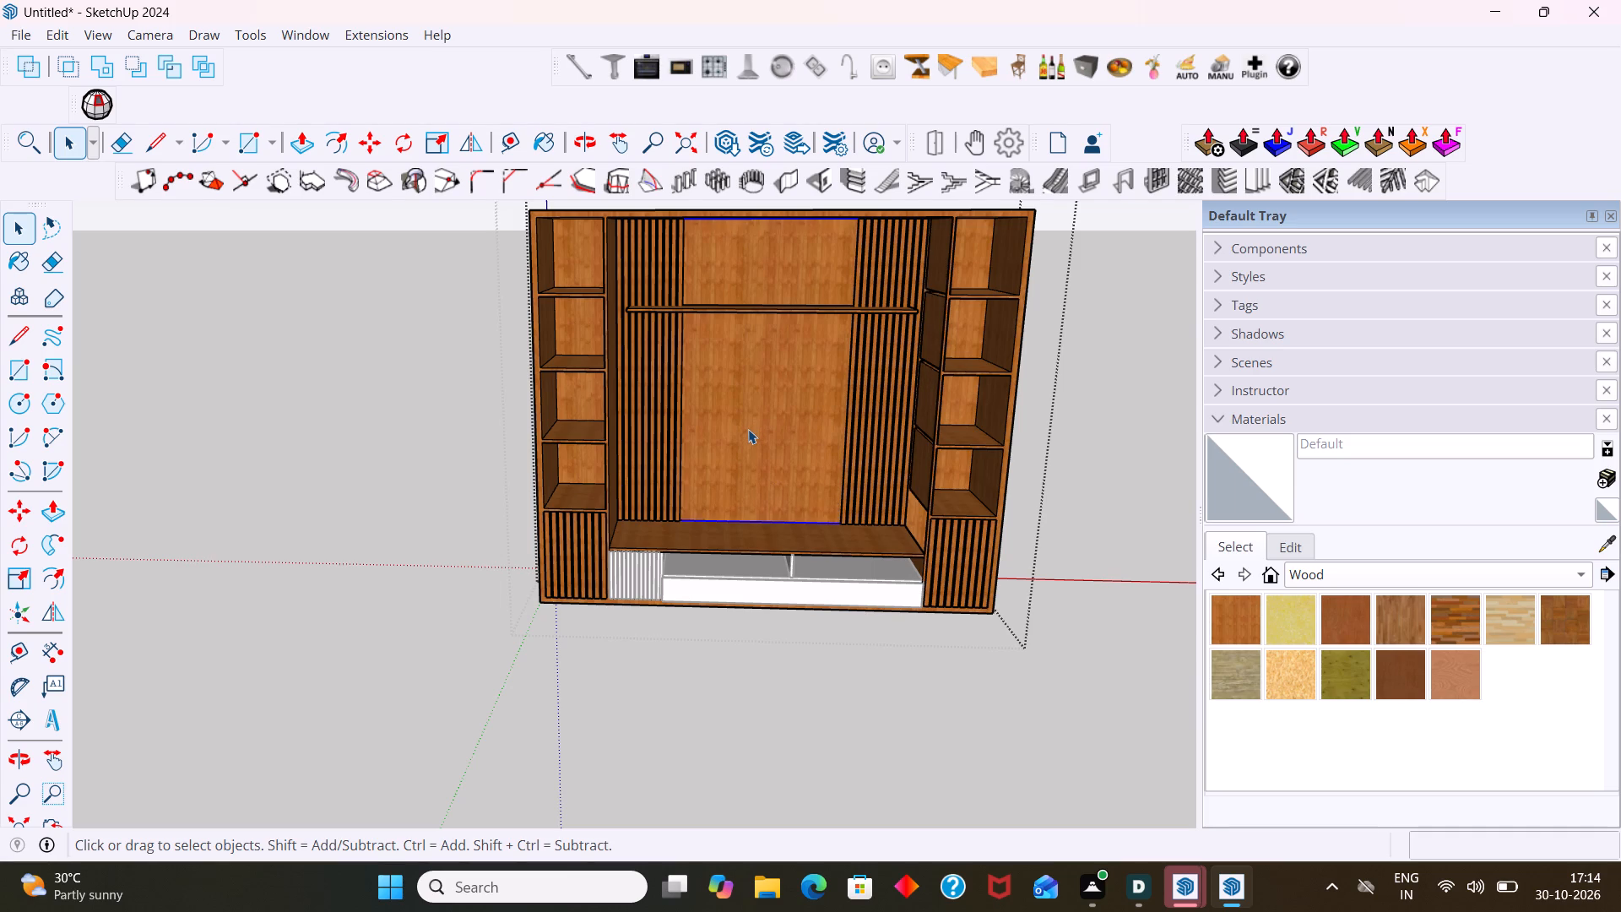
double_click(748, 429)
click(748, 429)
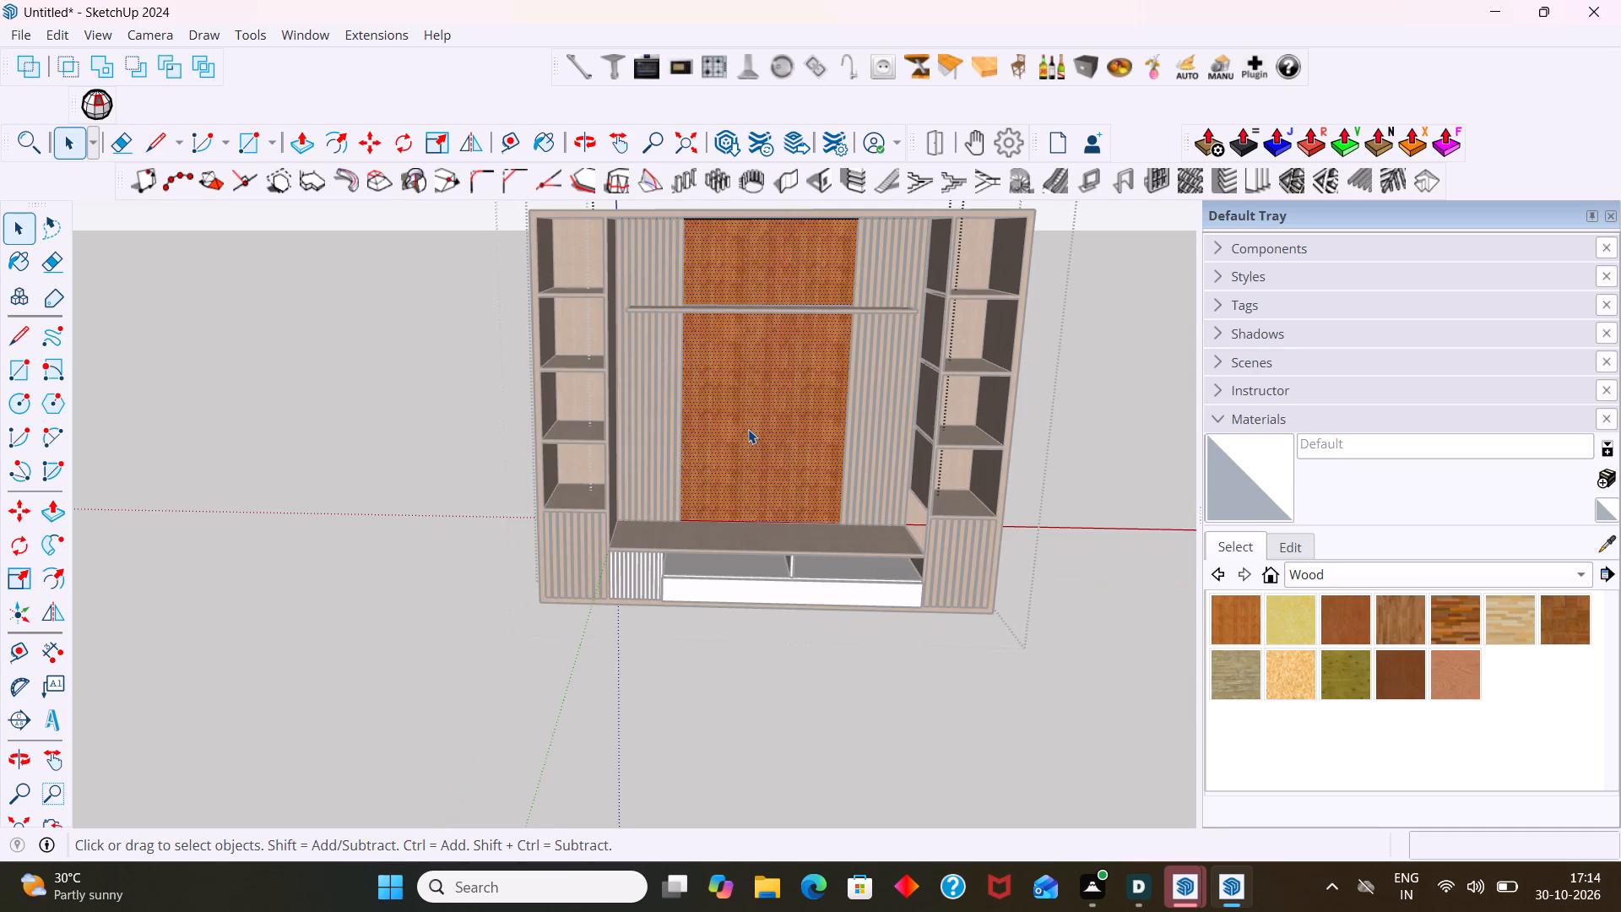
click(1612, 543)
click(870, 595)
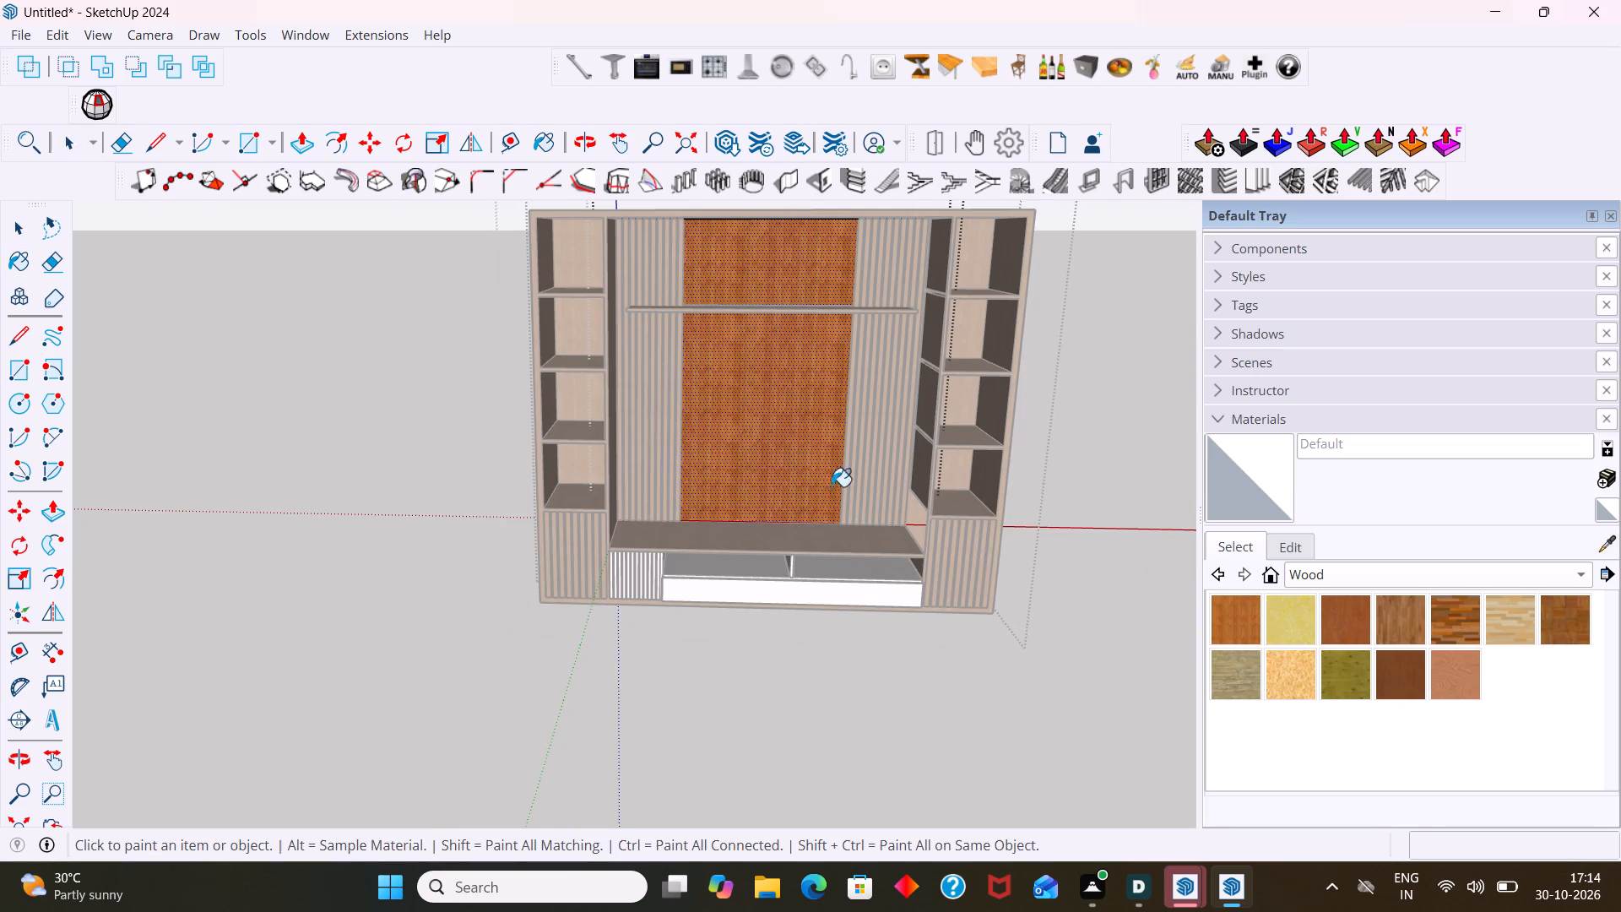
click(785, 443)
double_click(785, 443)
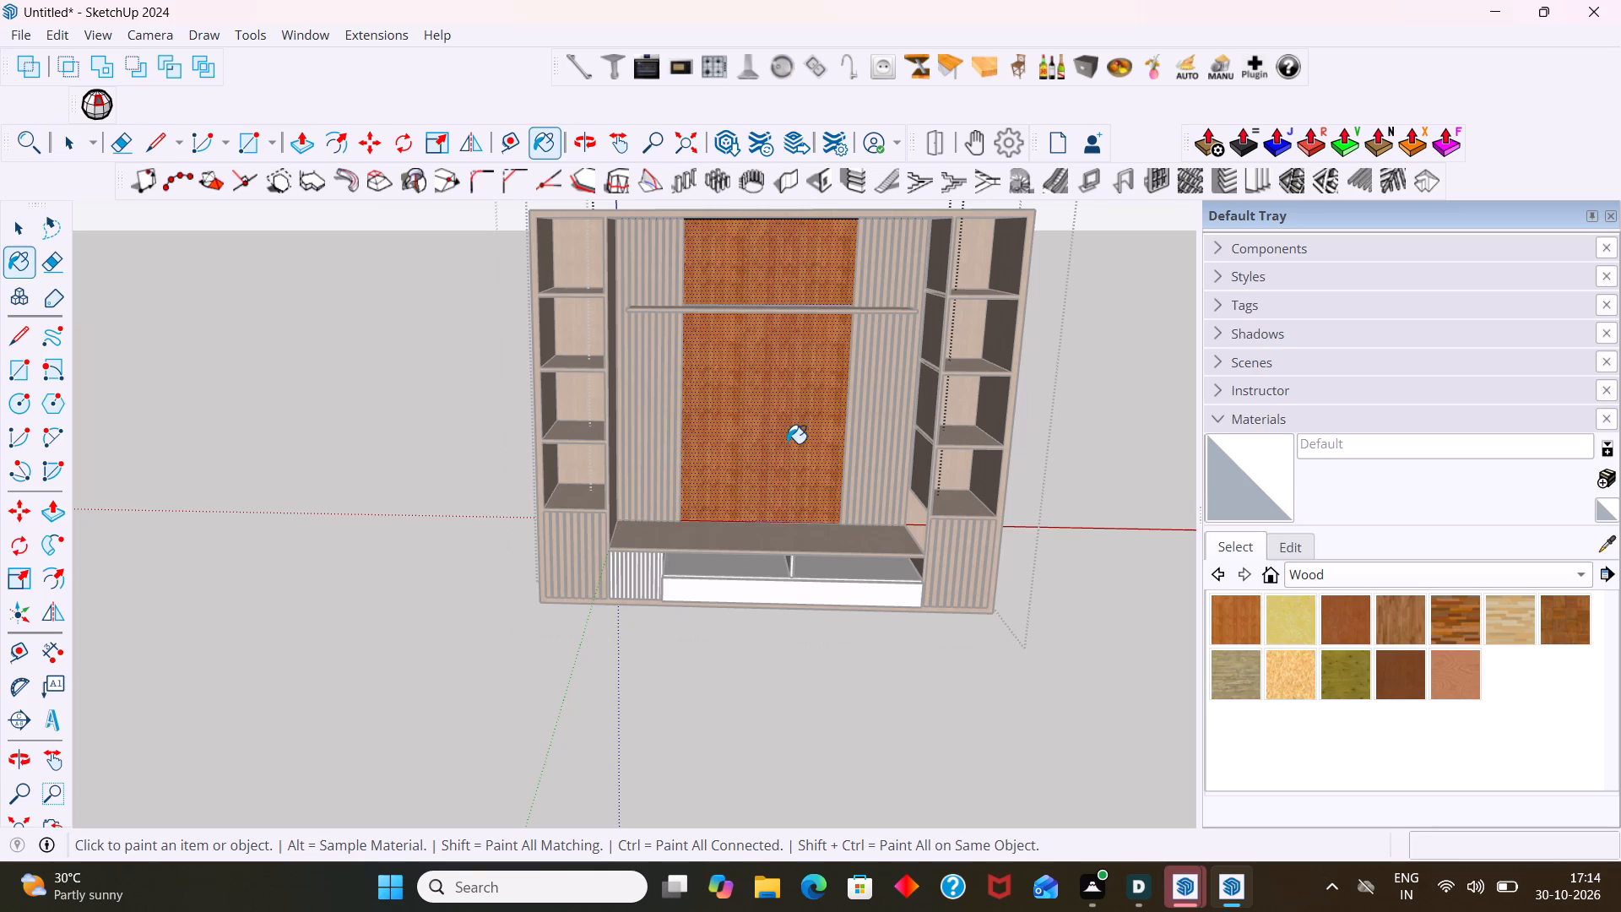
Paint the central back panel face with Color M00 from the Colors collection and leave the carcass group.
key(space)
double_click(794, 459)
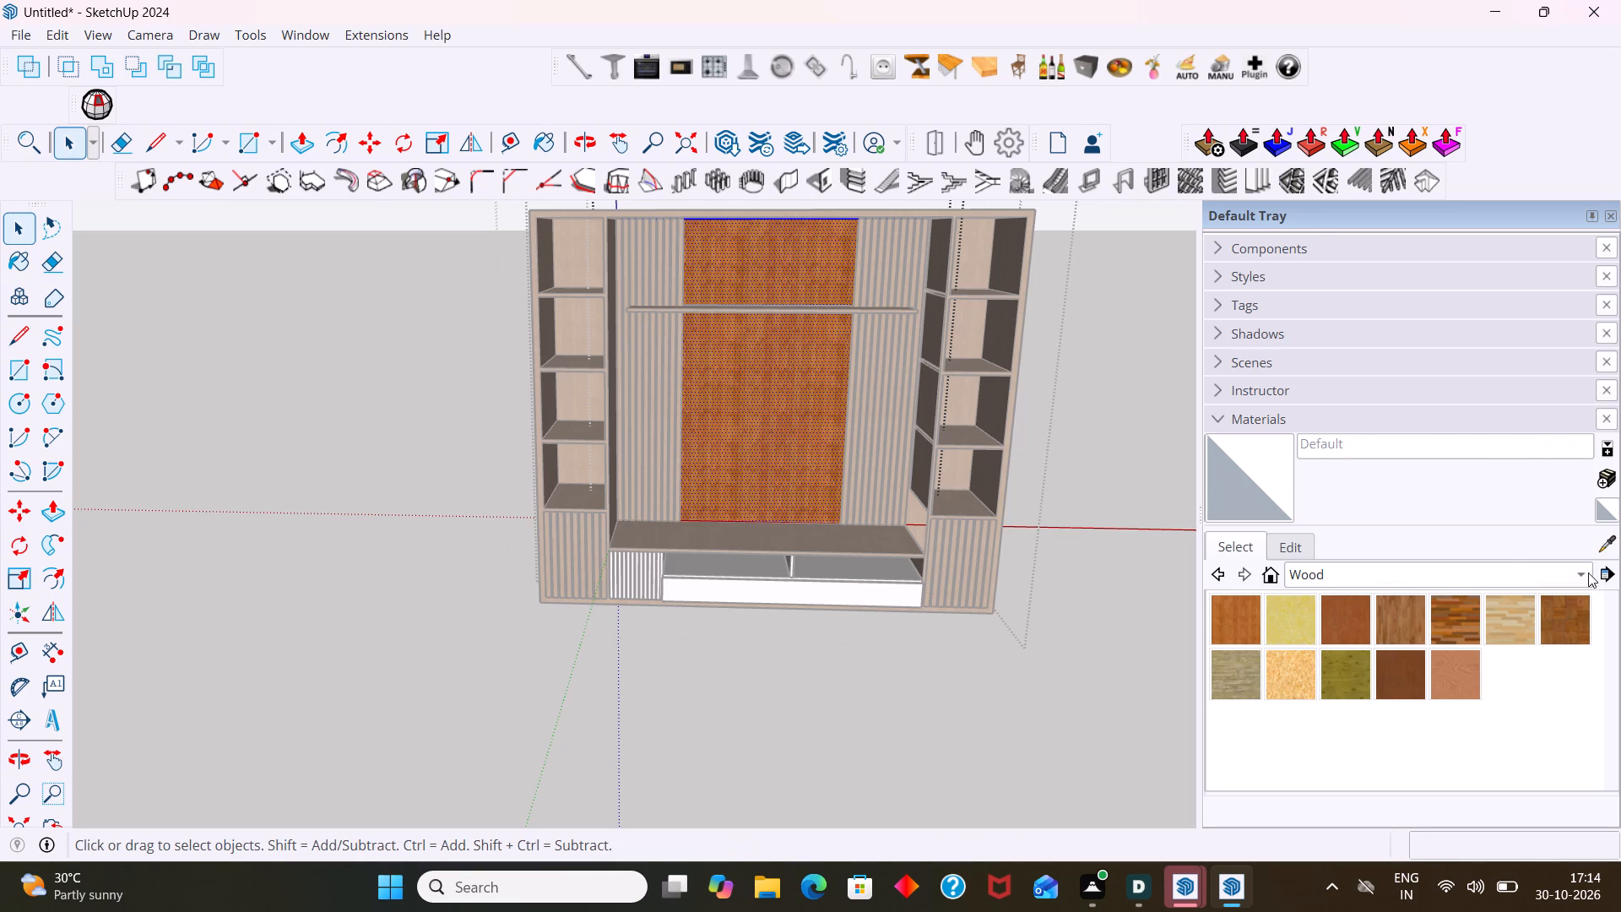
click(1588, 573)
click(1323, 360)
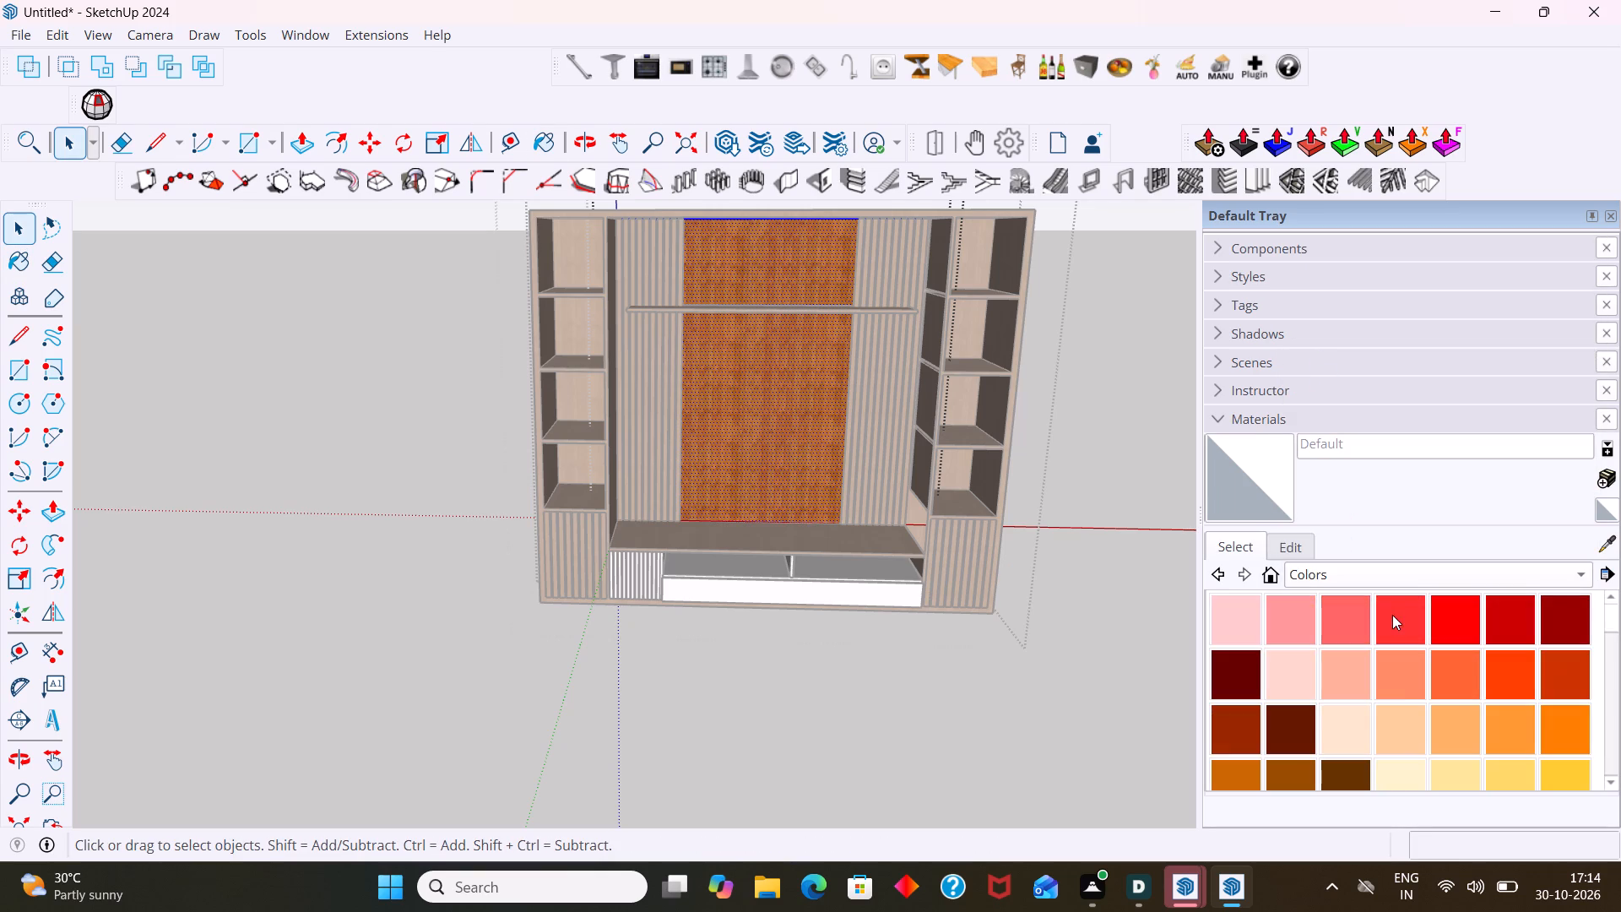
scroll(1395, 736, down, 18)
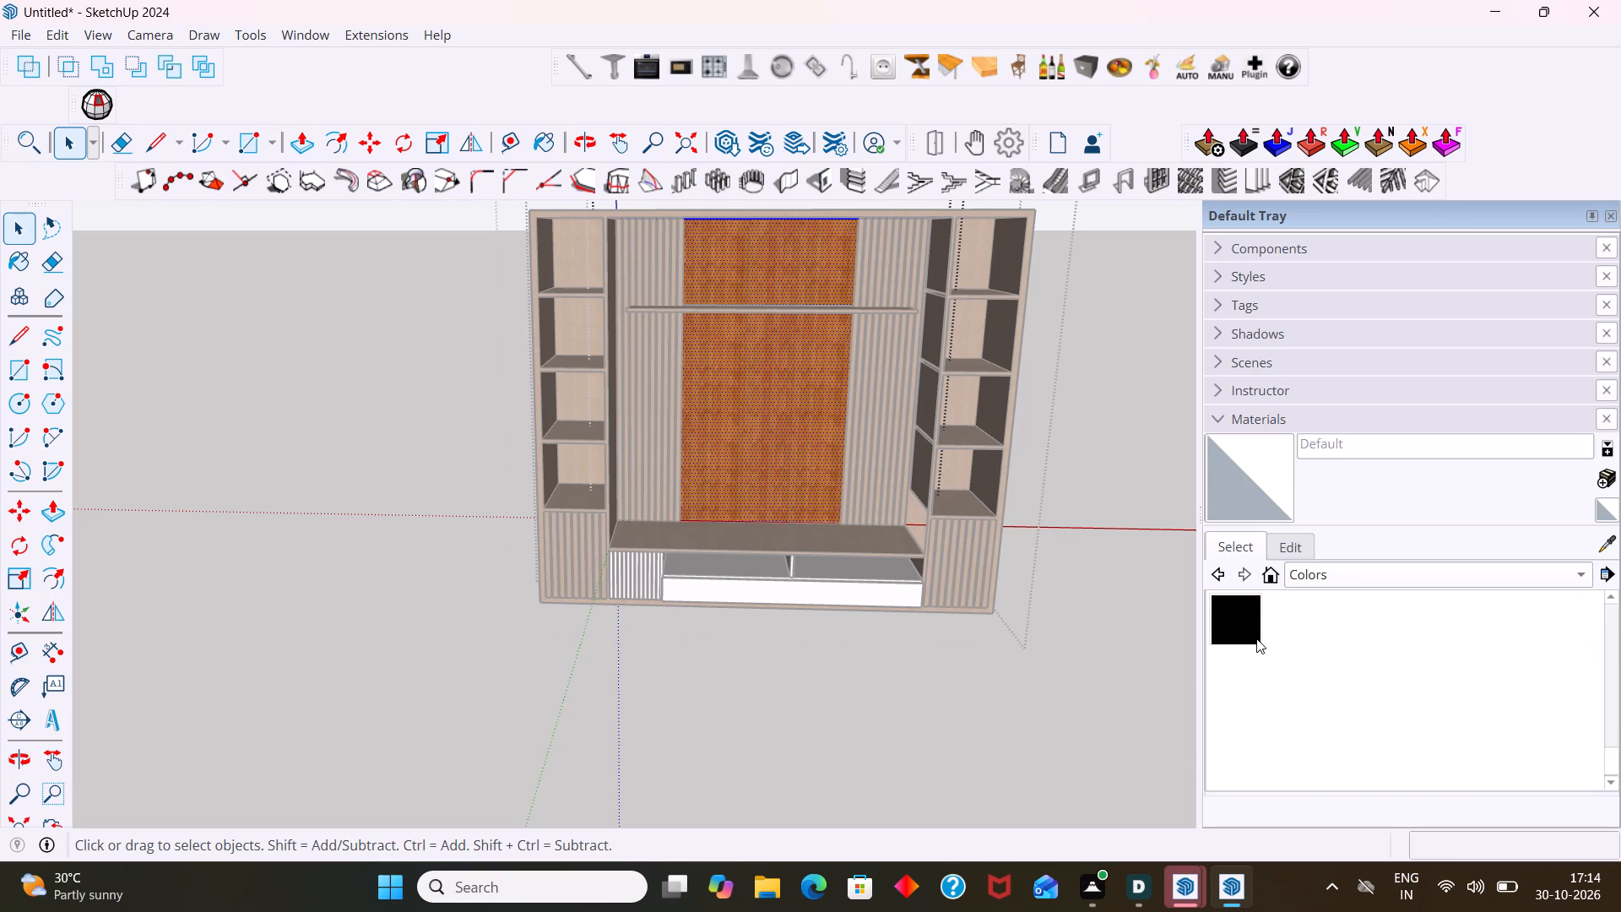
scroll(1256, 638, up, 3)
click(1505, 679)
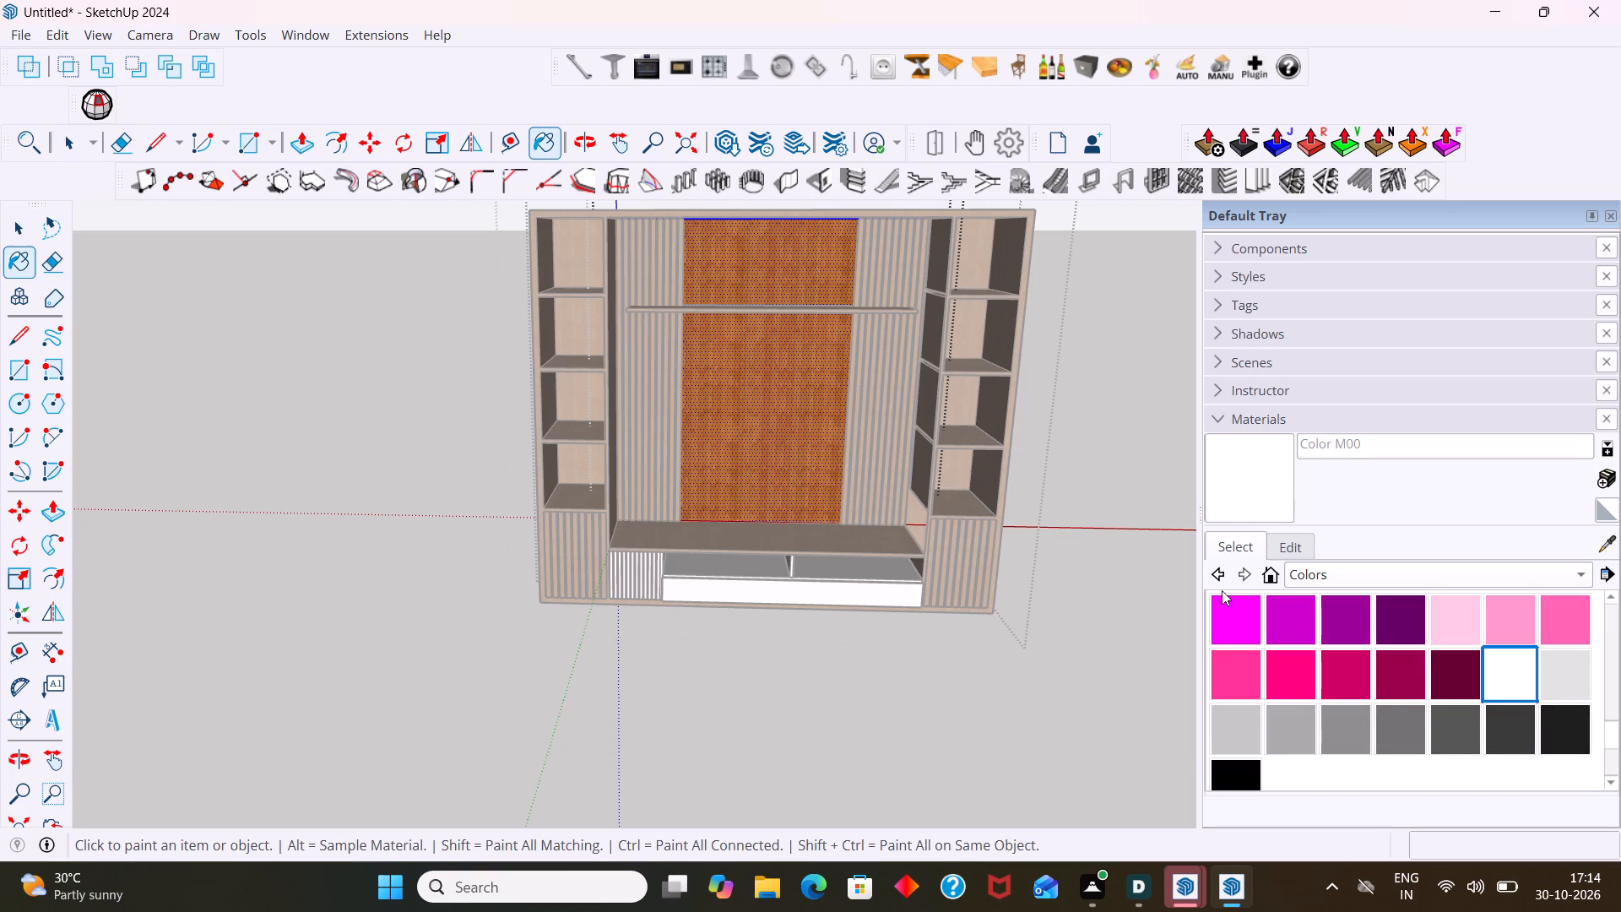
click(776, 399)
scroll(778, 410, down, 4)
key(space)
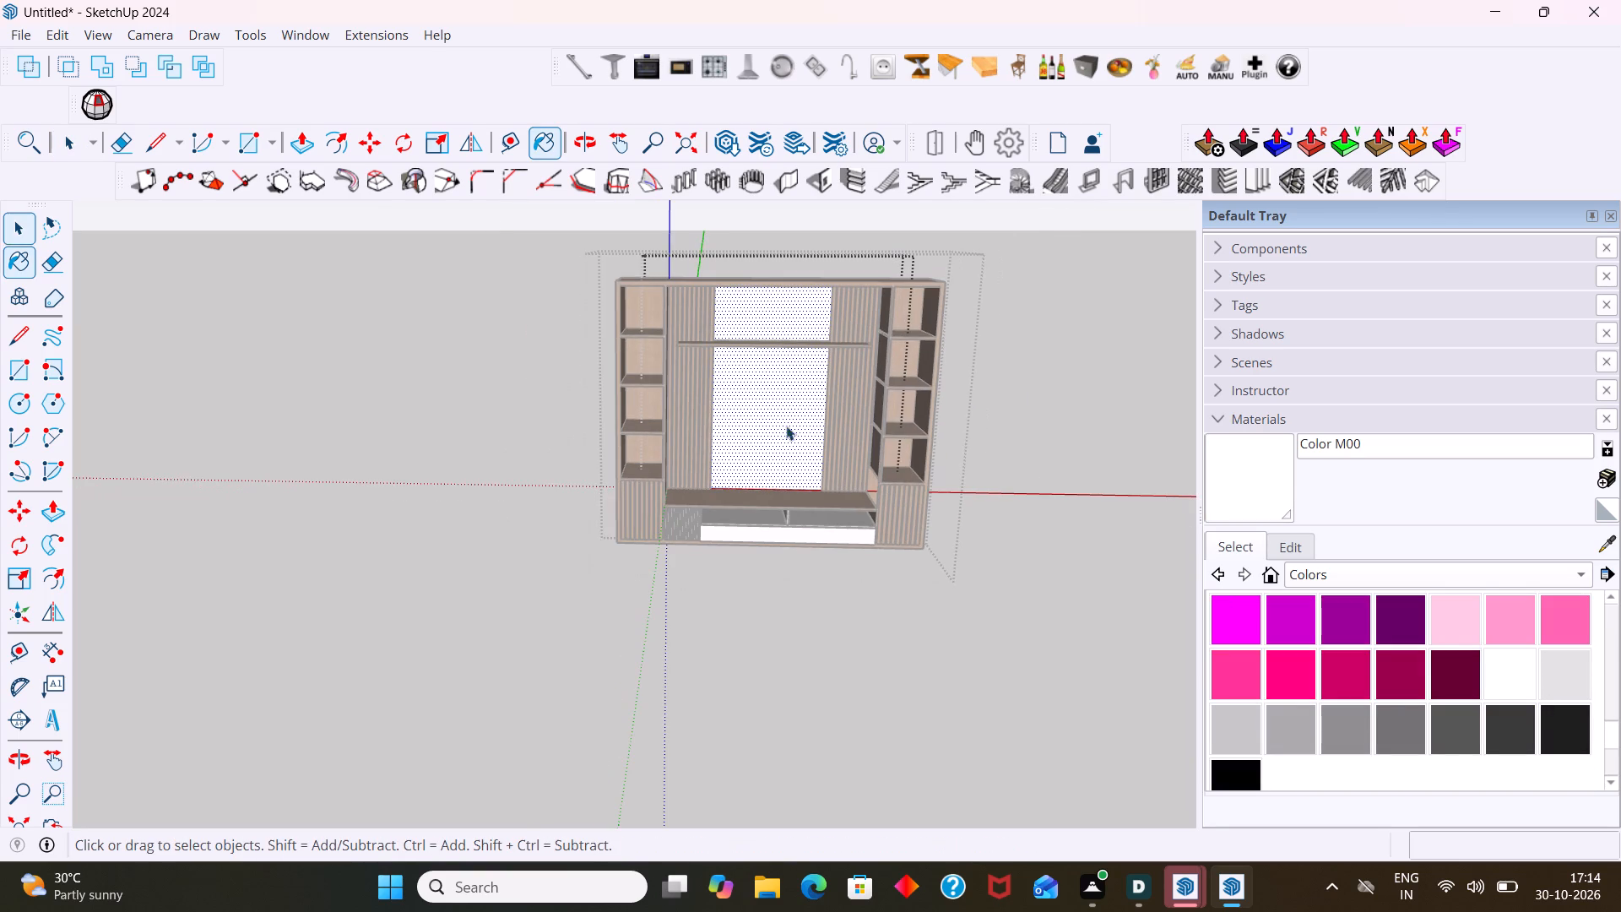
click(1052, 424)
Examine the painted cabinet from several angles, including the right shelf column's side panels, slats and shelves.
scroll(998, 421, down, 2)
middle_drag(896, 453, 1070, 503)
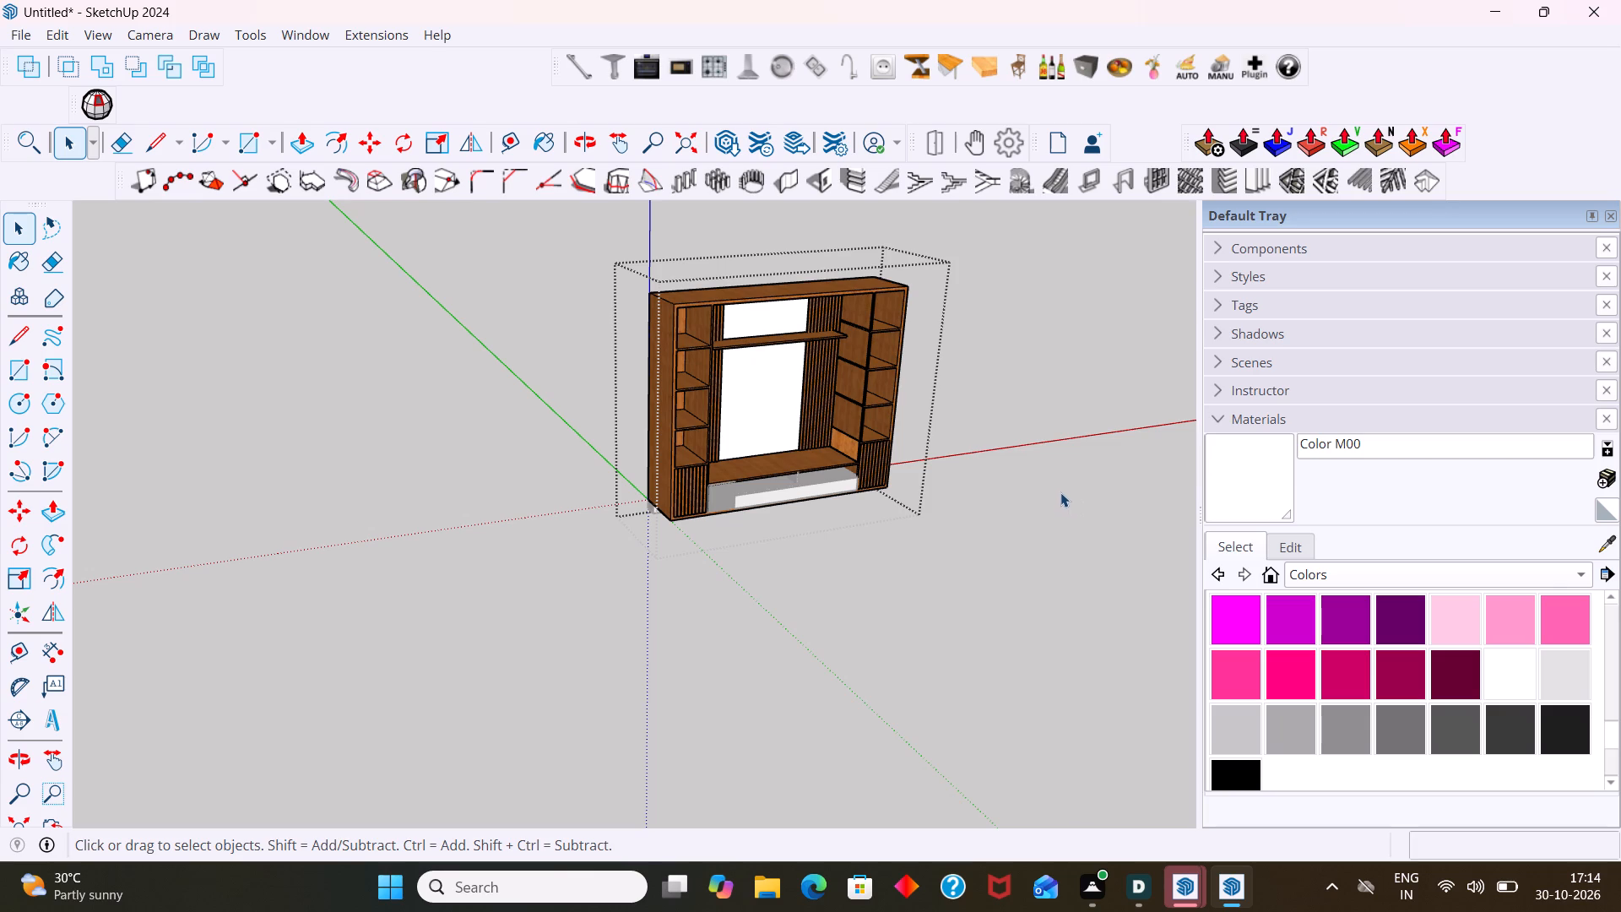
middle_drag(1005, 485, 545, 472)
scroll(547, 472, down, 1)
scroll(701, 499, up, 4)
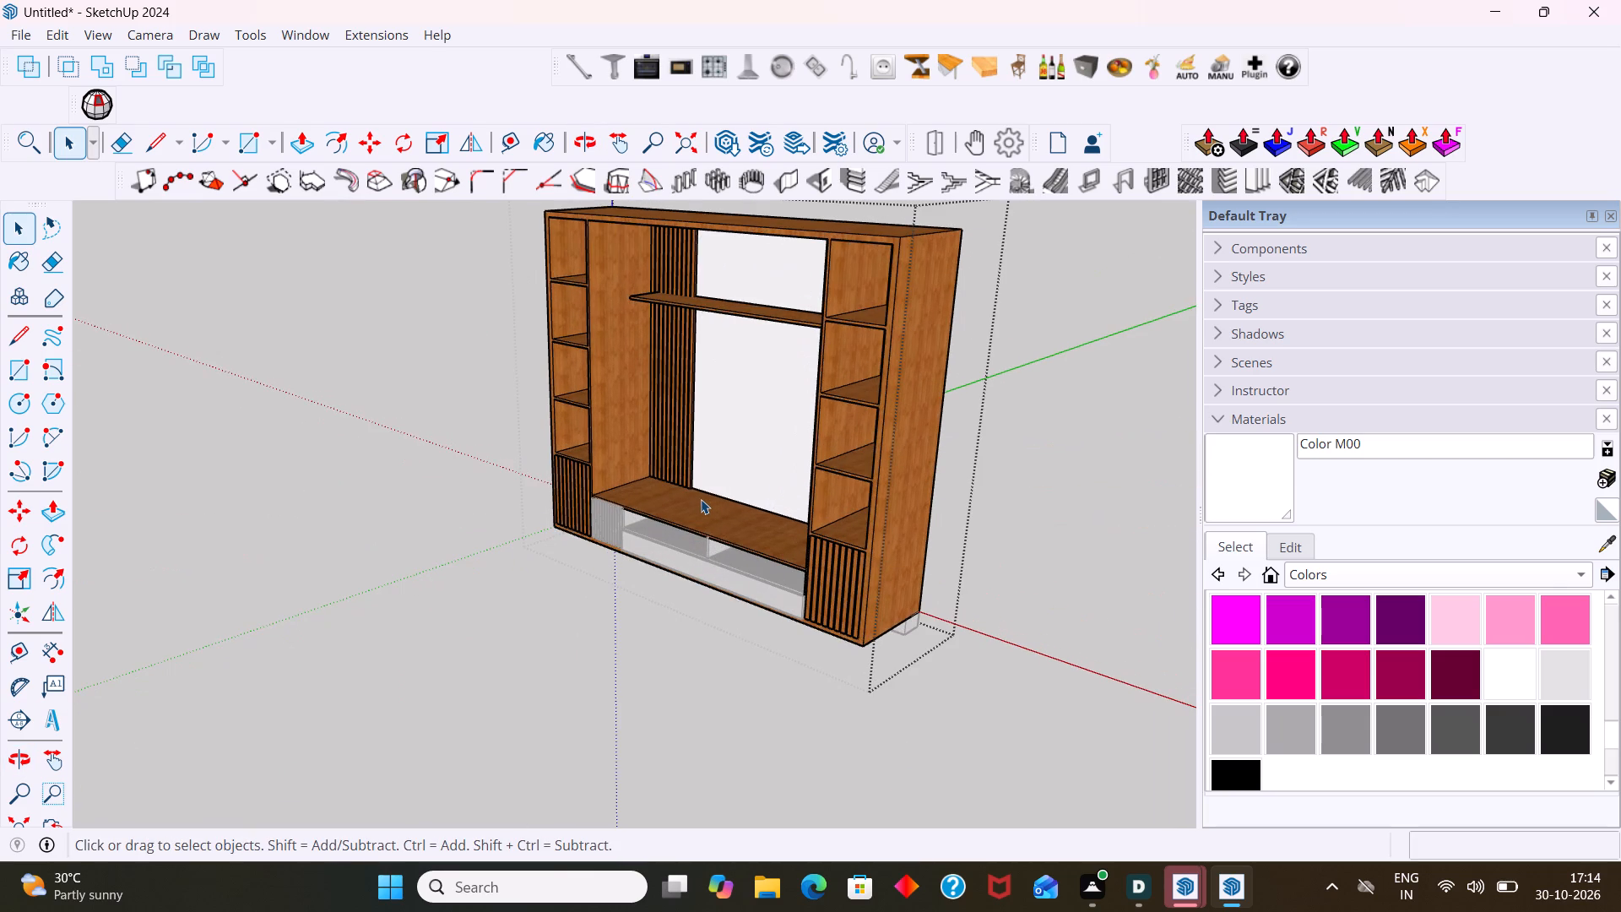
middle_drag(702, 499, 619, 454)
scroll(618, 454, down, 5)
middle_drag(613, 481, 1008, 473)
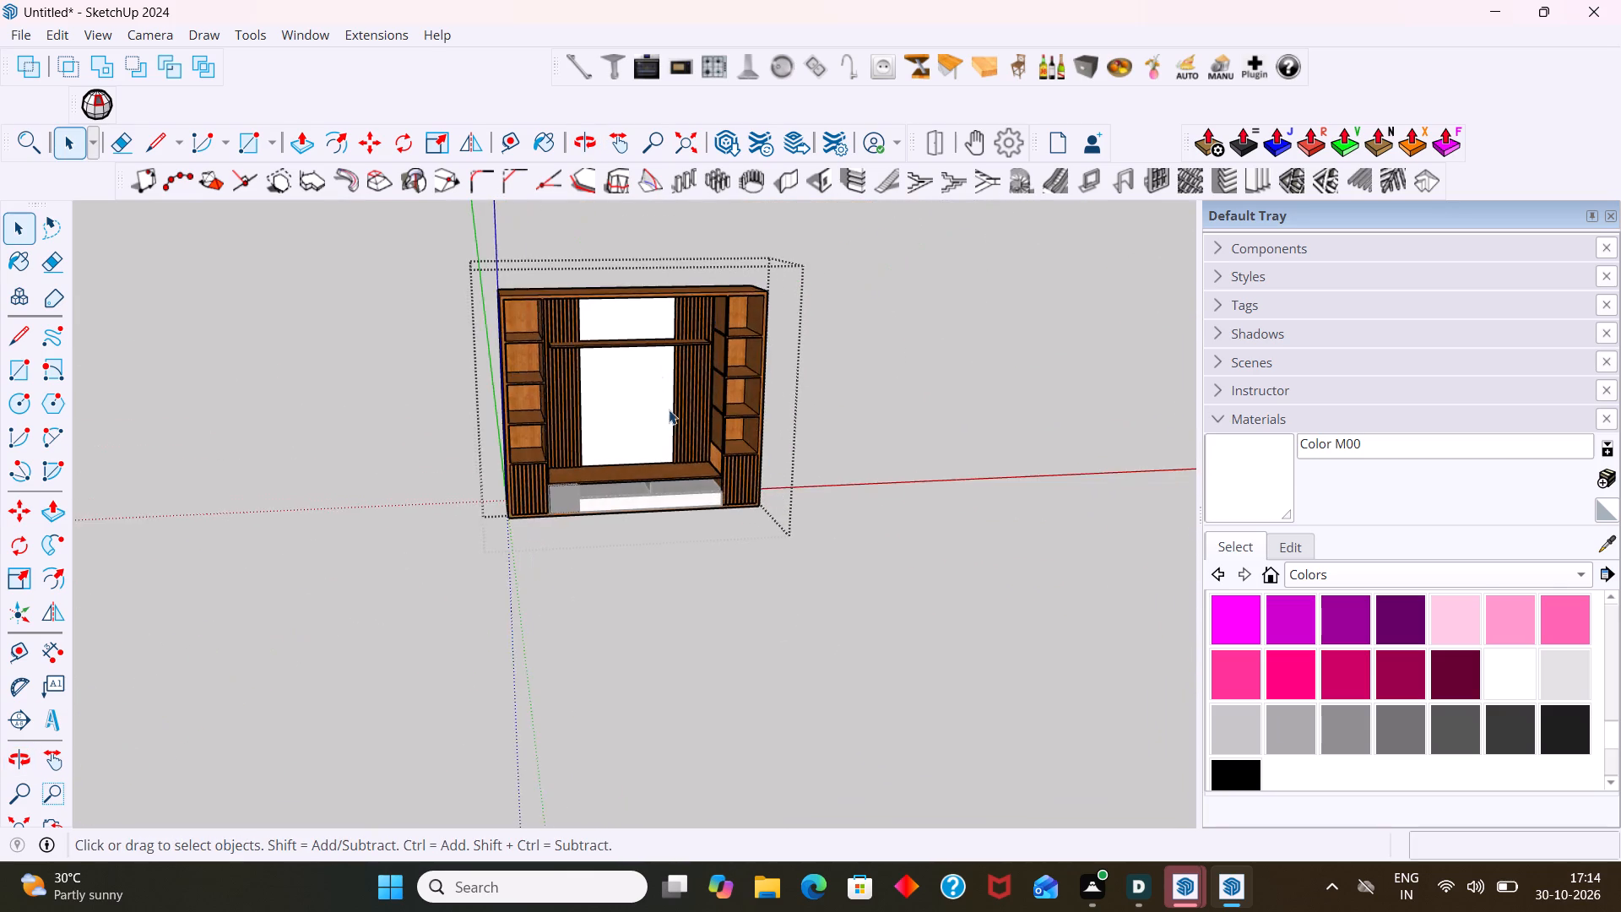
scroll(659, 387, up, 11)
middle_drag(747, 424, 930, 413)
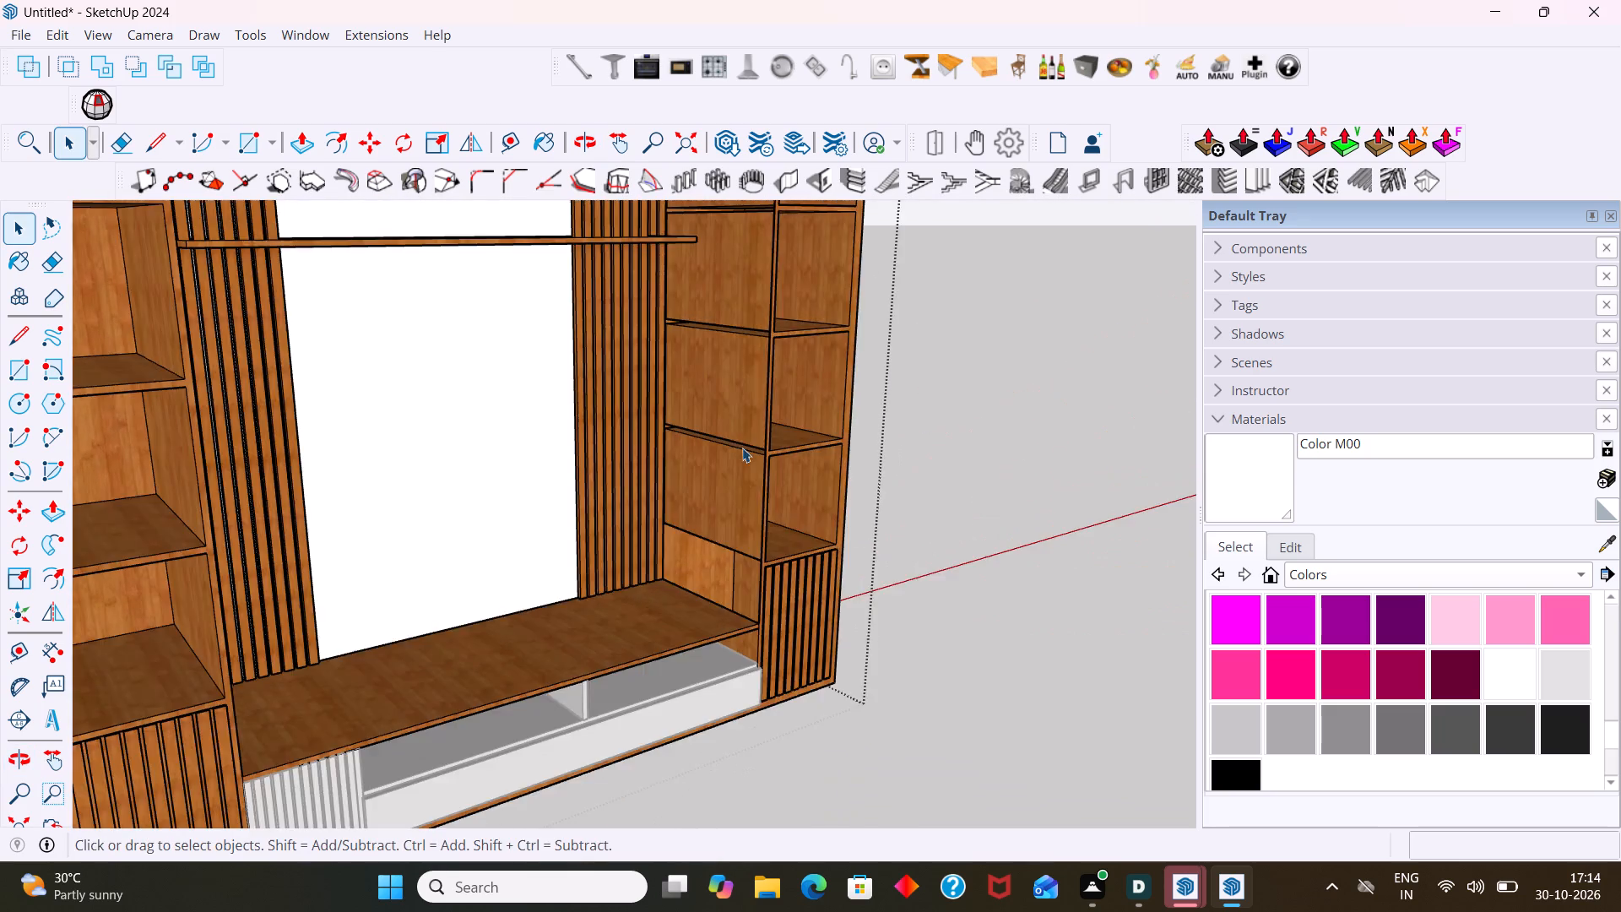
scroll(742, 448, up, 10)
middle_drag(680, 456, 545, 326)
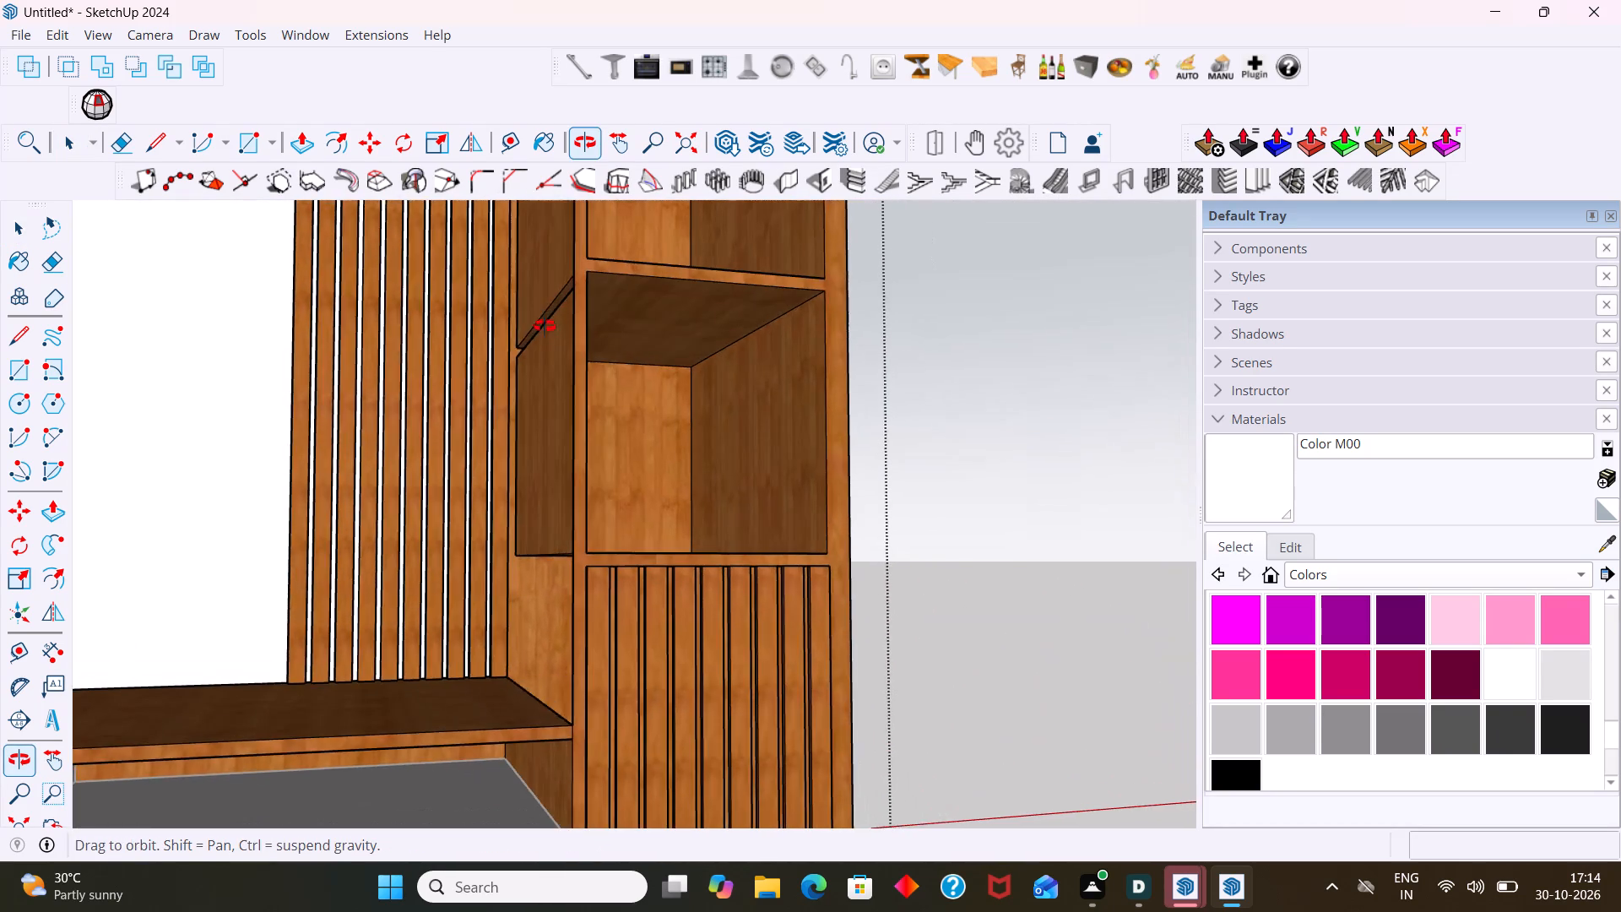
middle_drag(545, 326, 604, 343)
scroll(634, 301, up, 10)
middle_drag(649, 285, 850, 352)
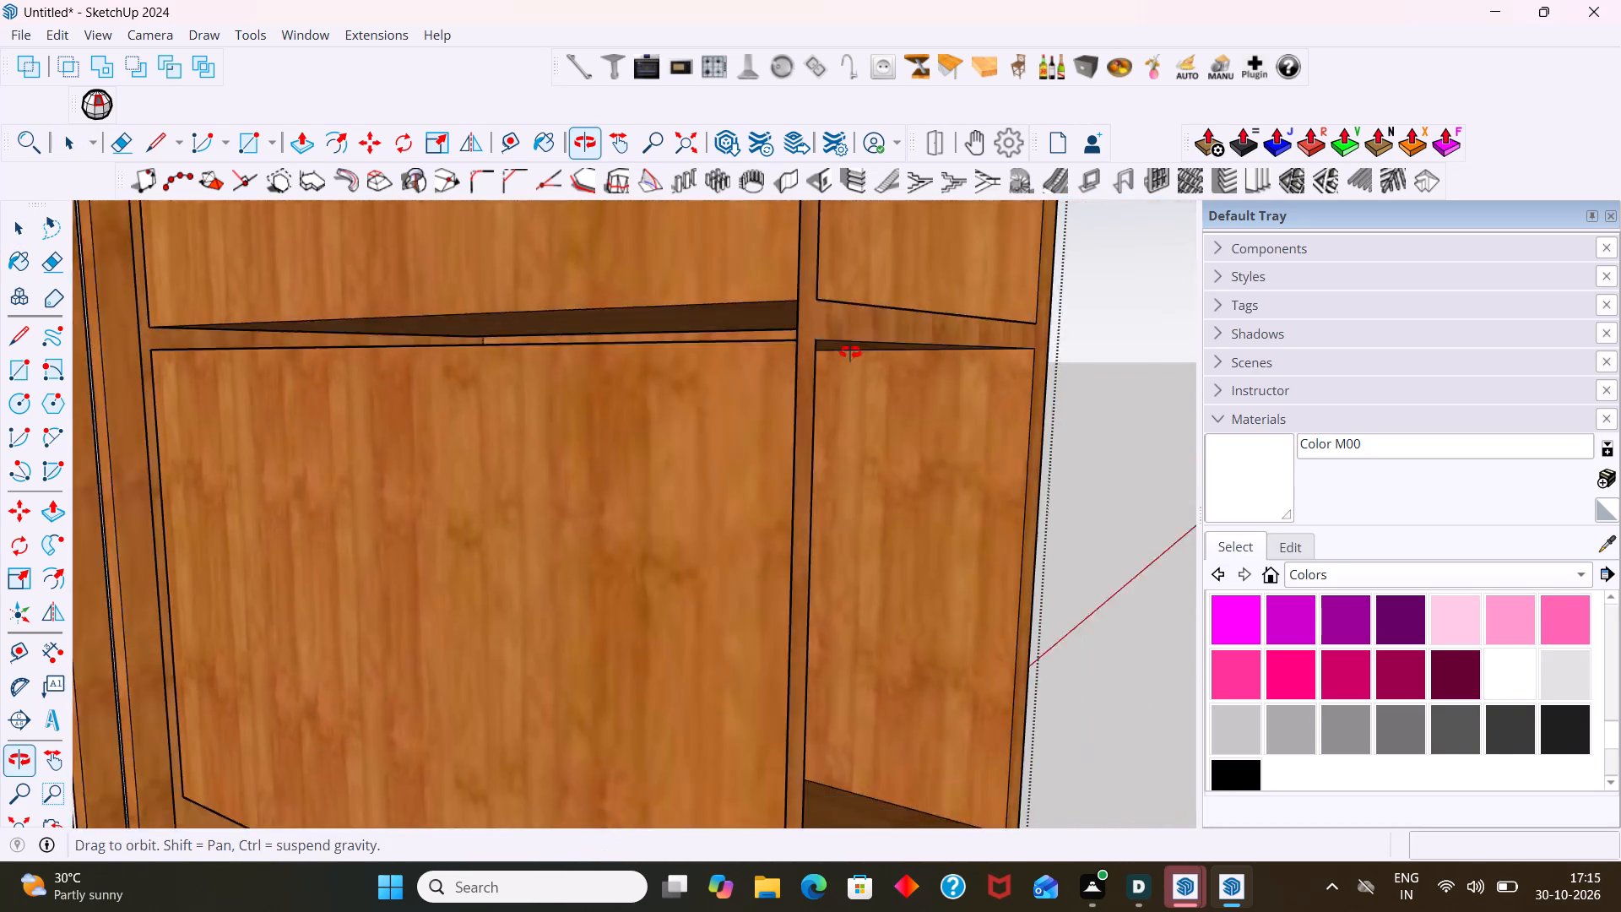
middle_drag(850, 352, 582, 446)
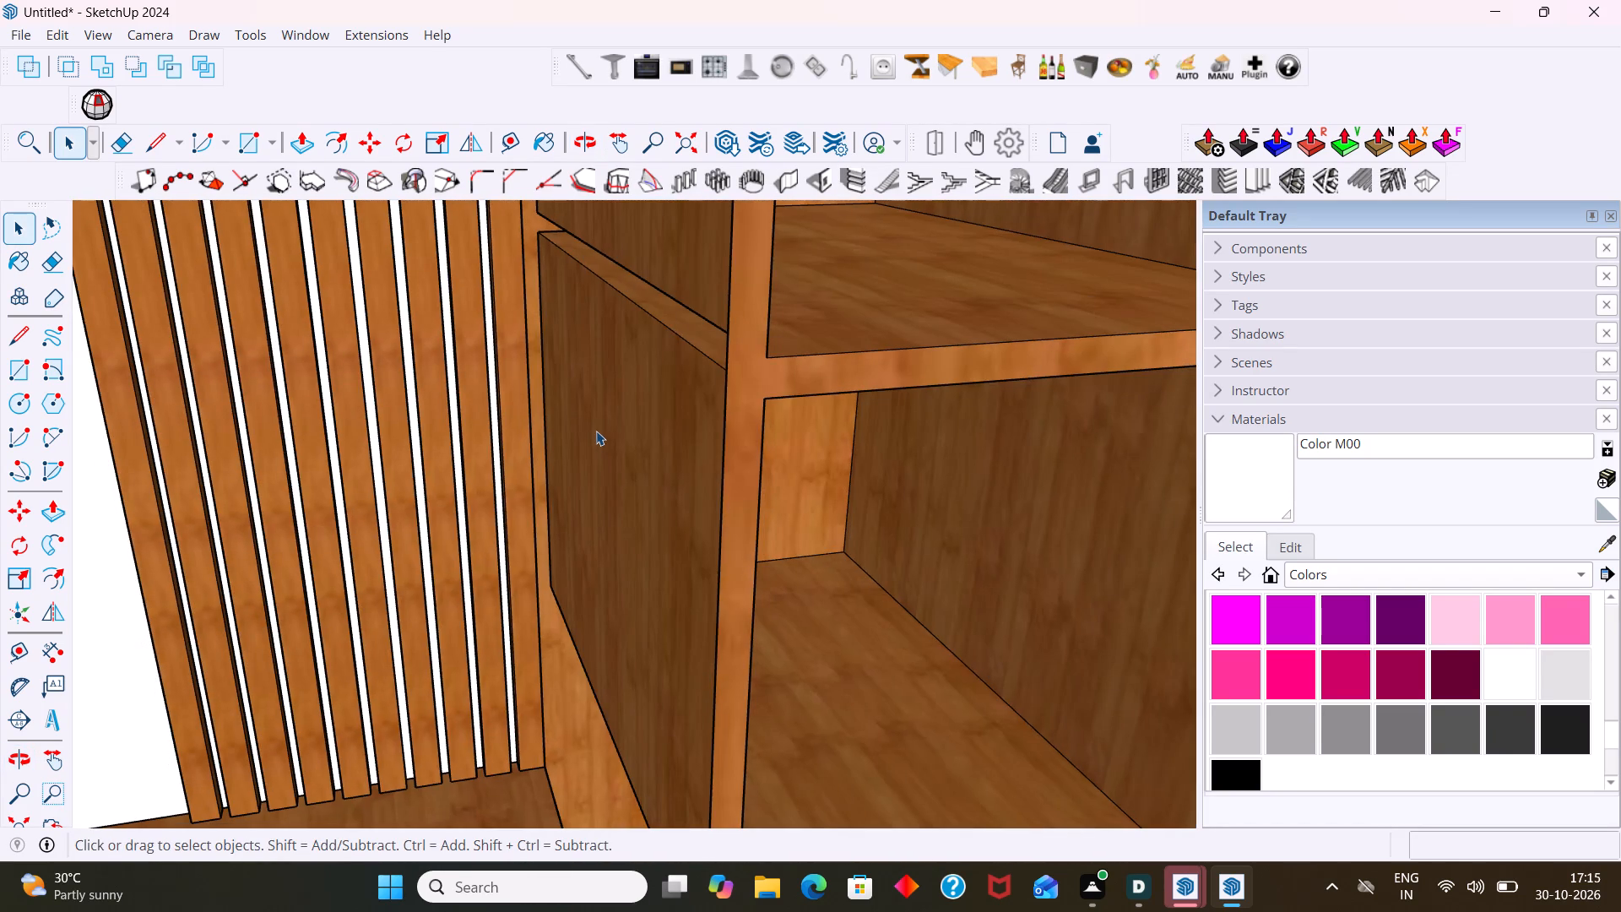
middle_drag(565, 432, 637, 326)
middle_drag(635, 324, 623, 518)
scroll(629, 500, down, 2)
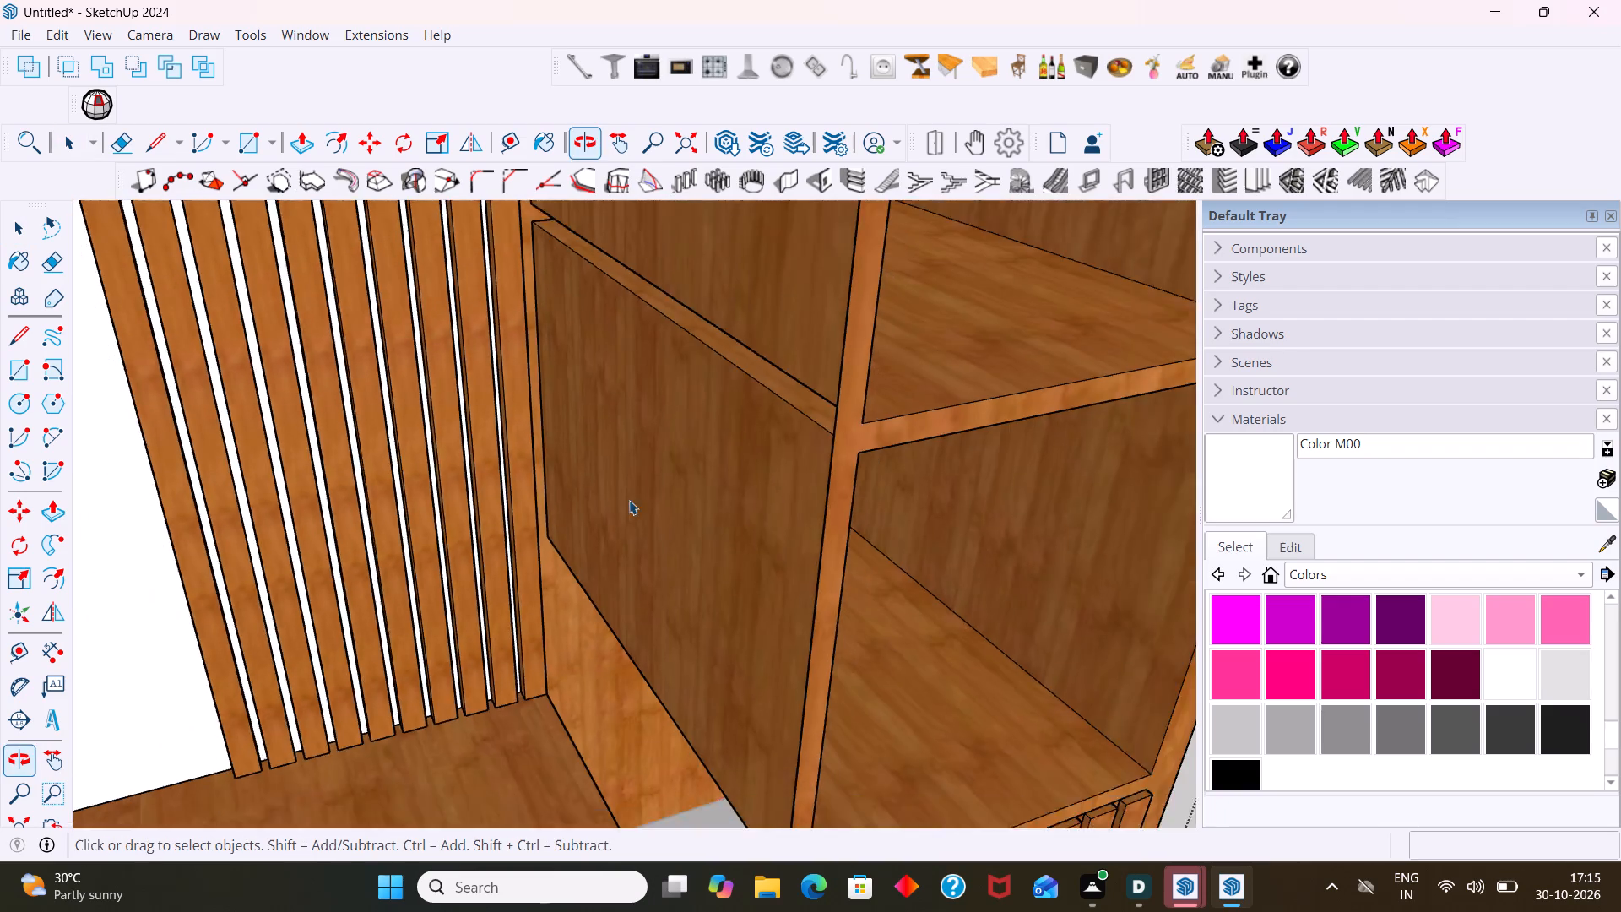
scroll(629, 500, down, 9)
shift+middle_drag(696, 466, 691, 633)
scroll(675, 551, down, 1)
middle_drag(675, 551, 675, 431)
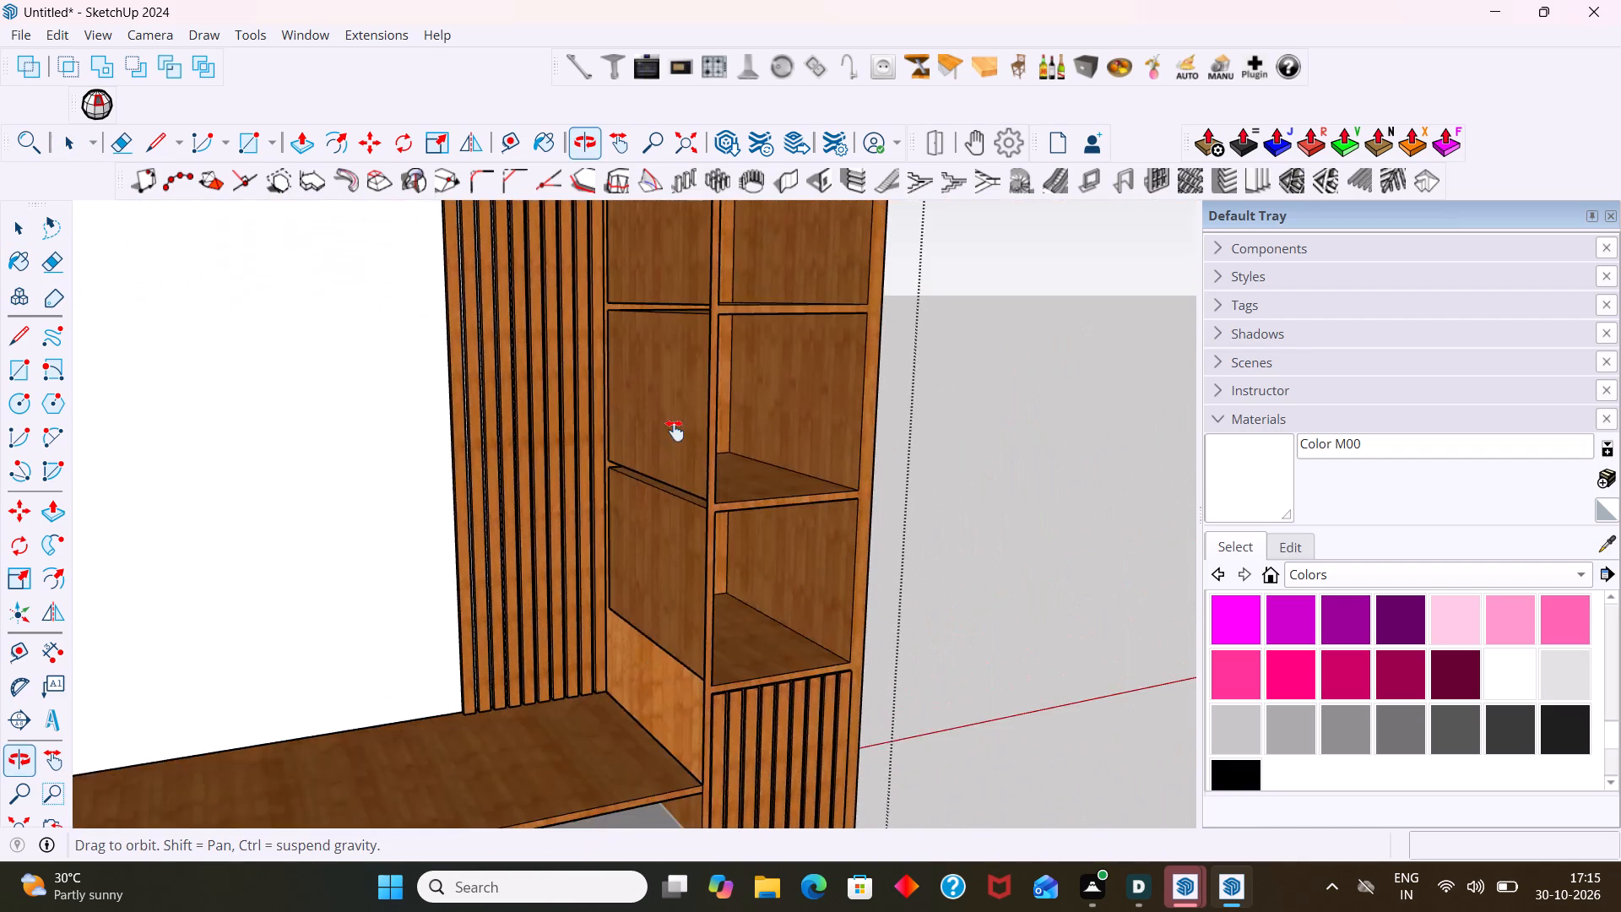
middle_drag(675, 431, 648, 708)
middle_drag(660, 543, 661, 375)
scroll(662, 304, up, 3)
middle_drag(664, 301, 666, 633)
middle_drag(638, 581, 561, 636)
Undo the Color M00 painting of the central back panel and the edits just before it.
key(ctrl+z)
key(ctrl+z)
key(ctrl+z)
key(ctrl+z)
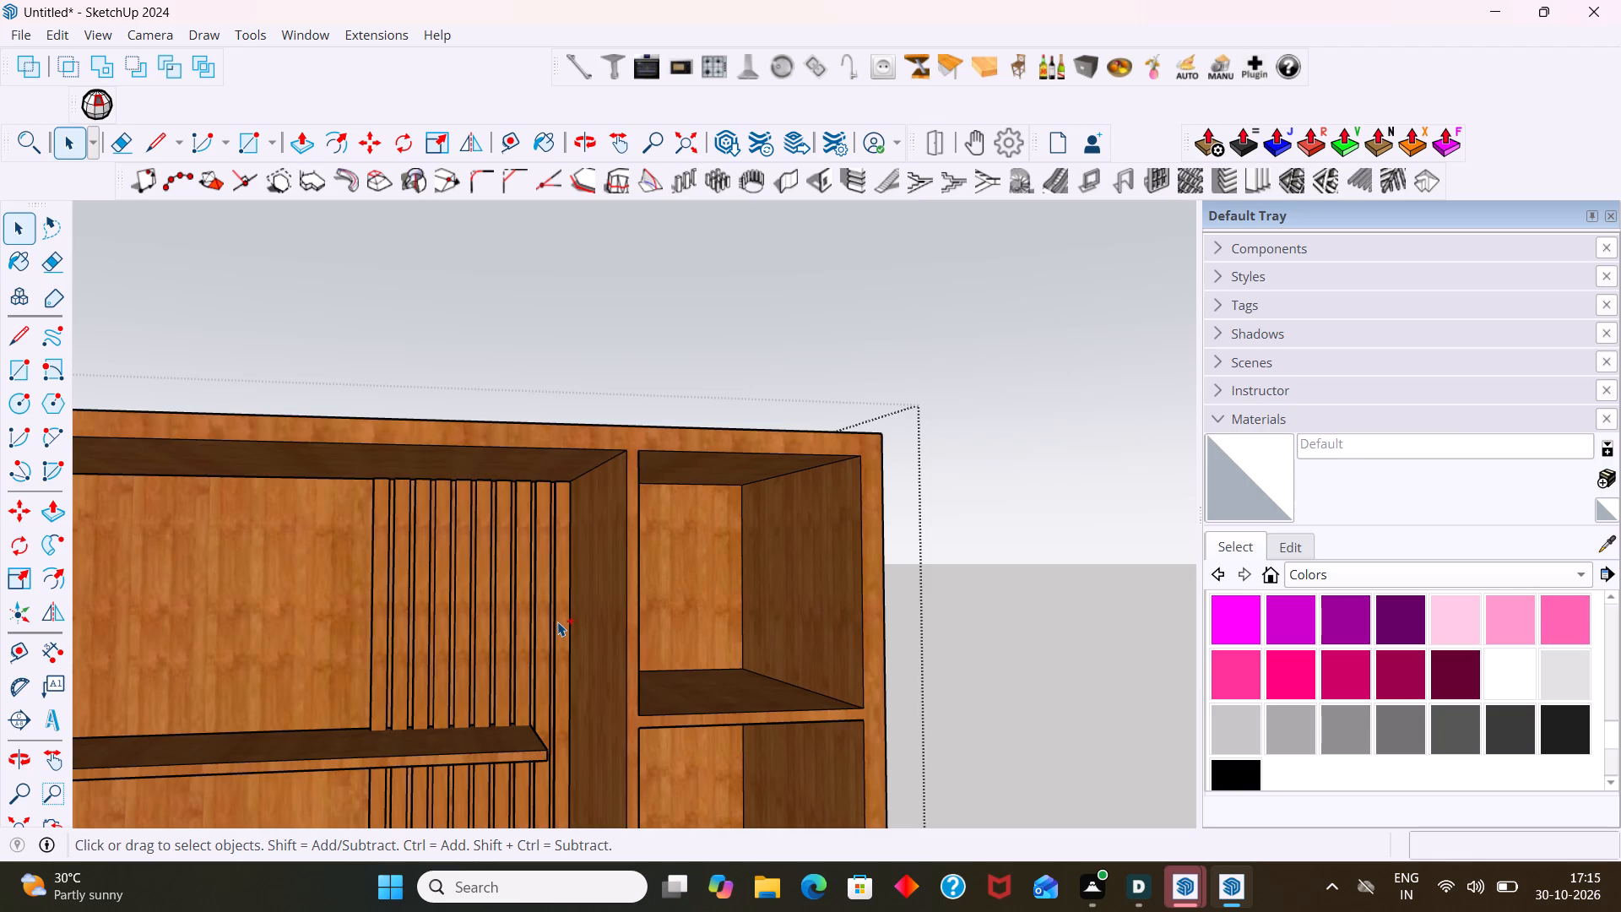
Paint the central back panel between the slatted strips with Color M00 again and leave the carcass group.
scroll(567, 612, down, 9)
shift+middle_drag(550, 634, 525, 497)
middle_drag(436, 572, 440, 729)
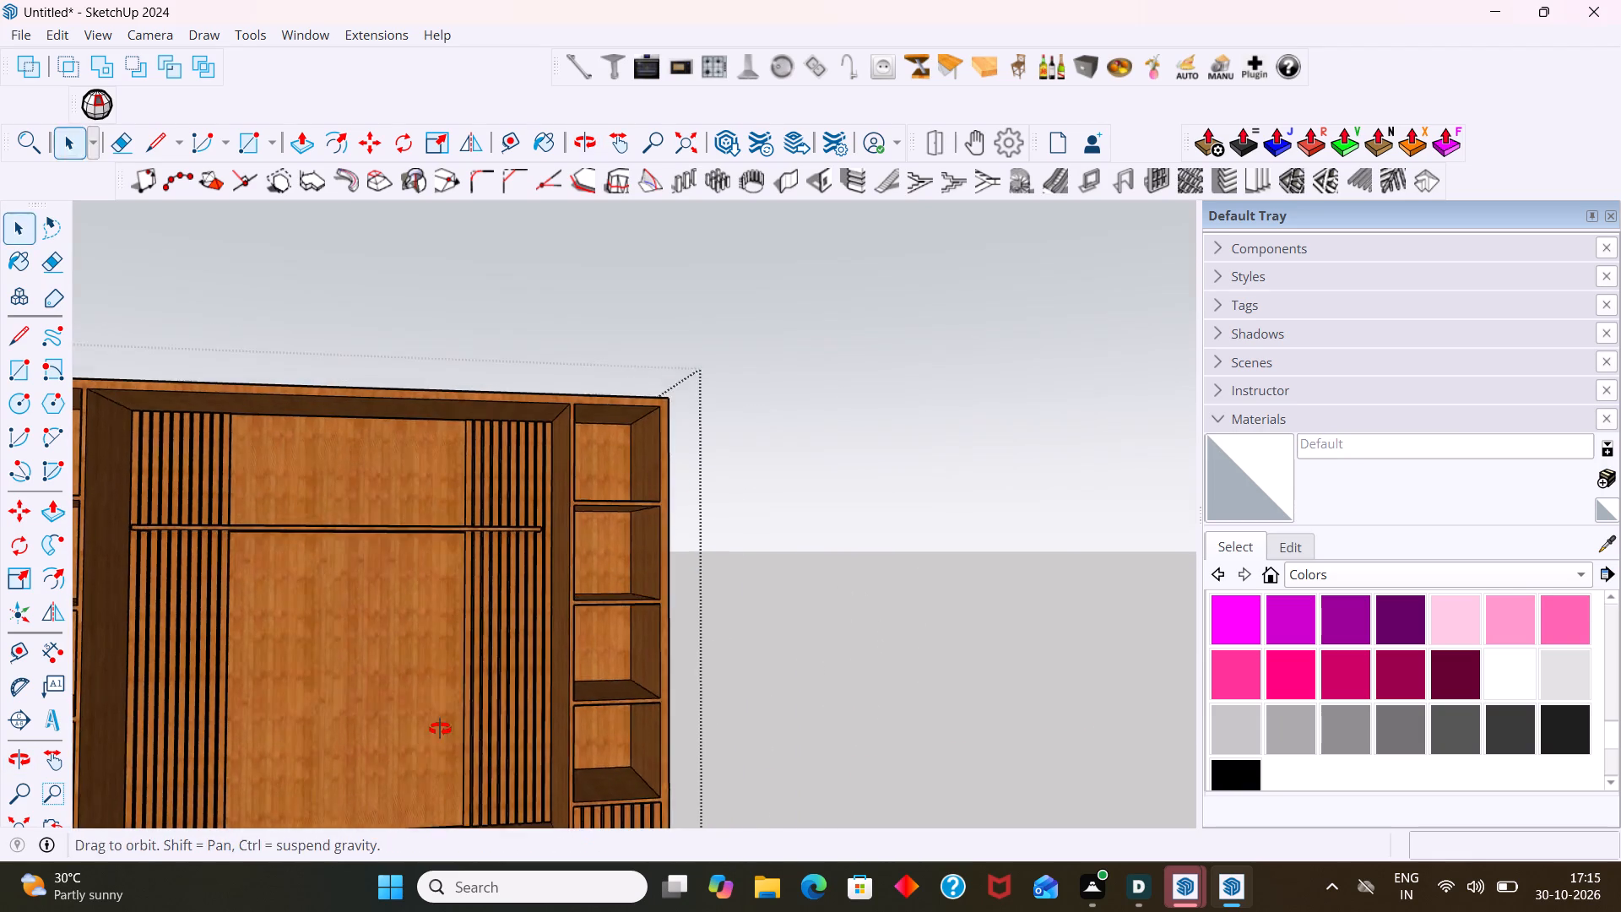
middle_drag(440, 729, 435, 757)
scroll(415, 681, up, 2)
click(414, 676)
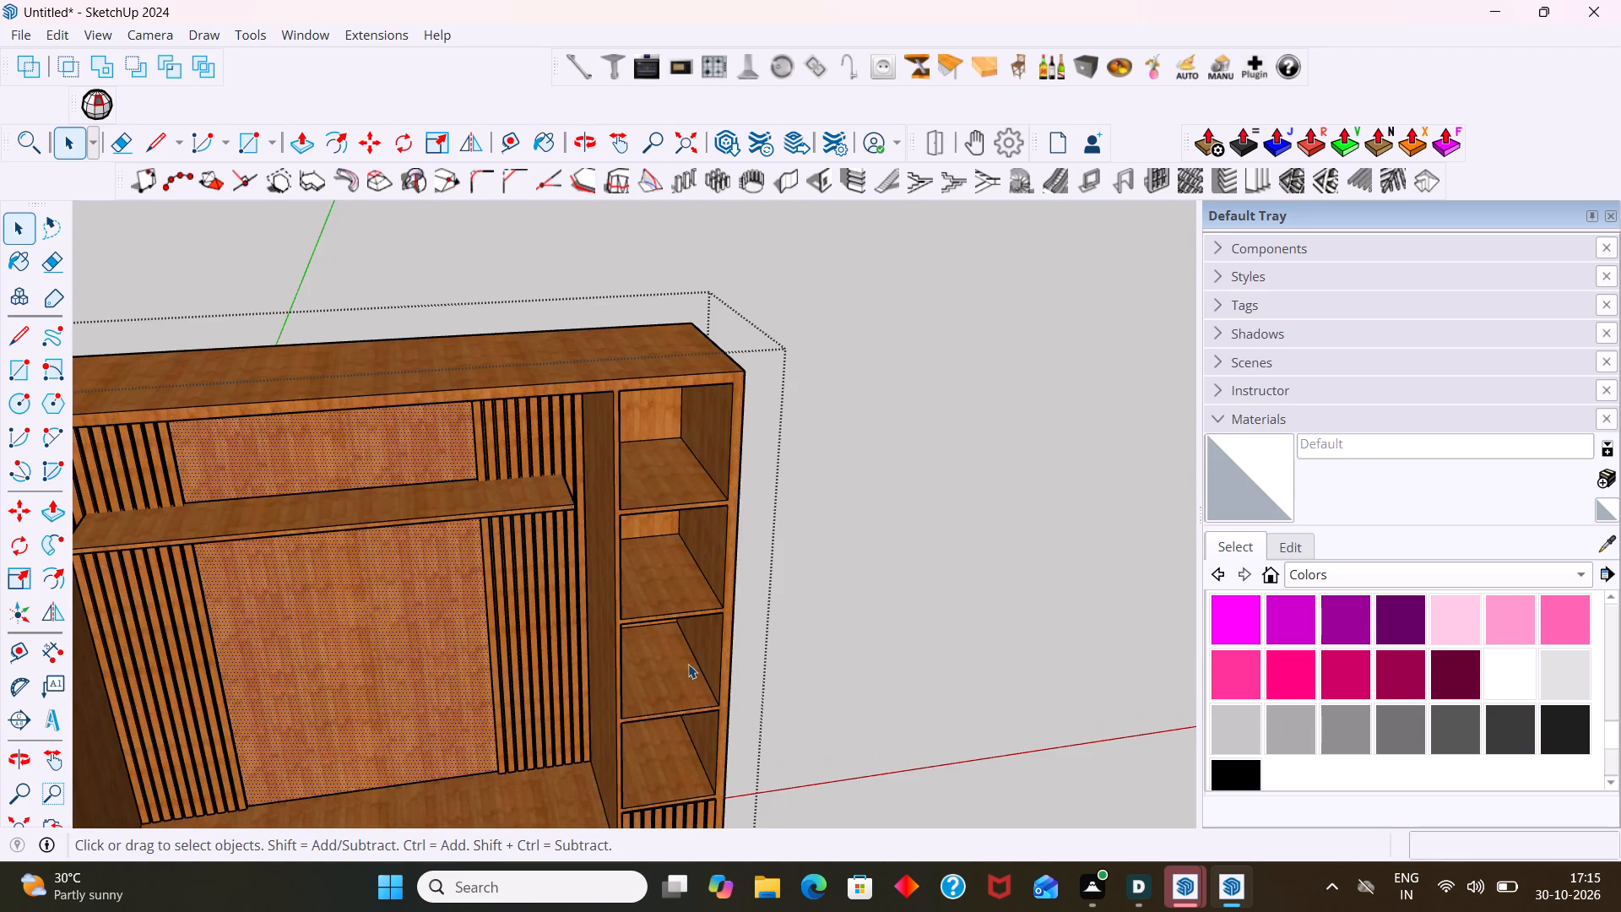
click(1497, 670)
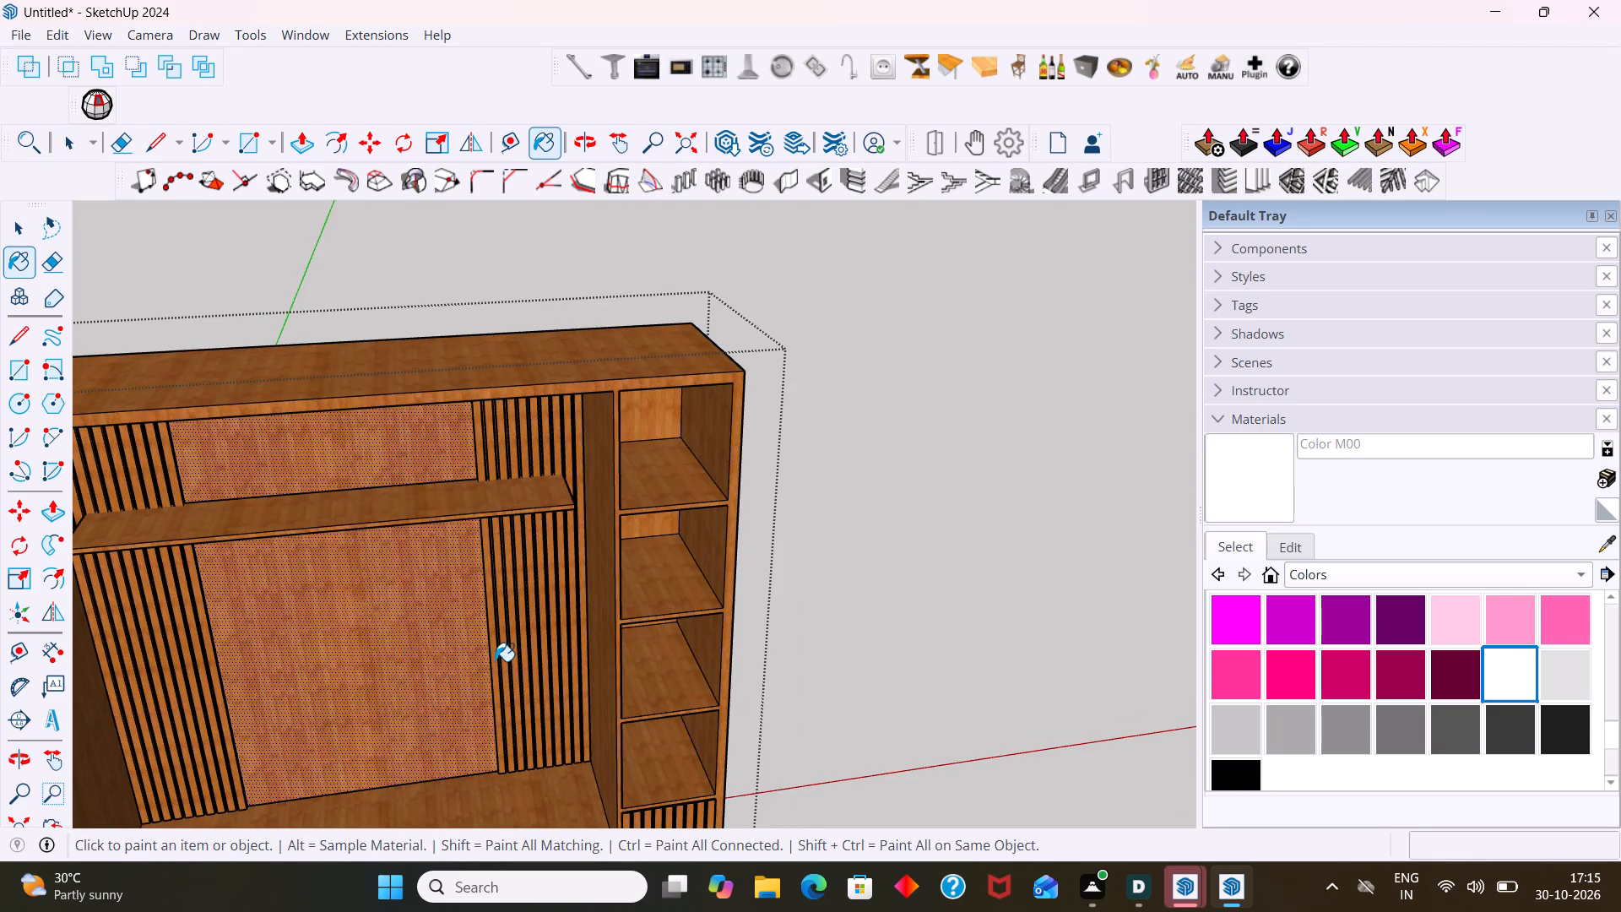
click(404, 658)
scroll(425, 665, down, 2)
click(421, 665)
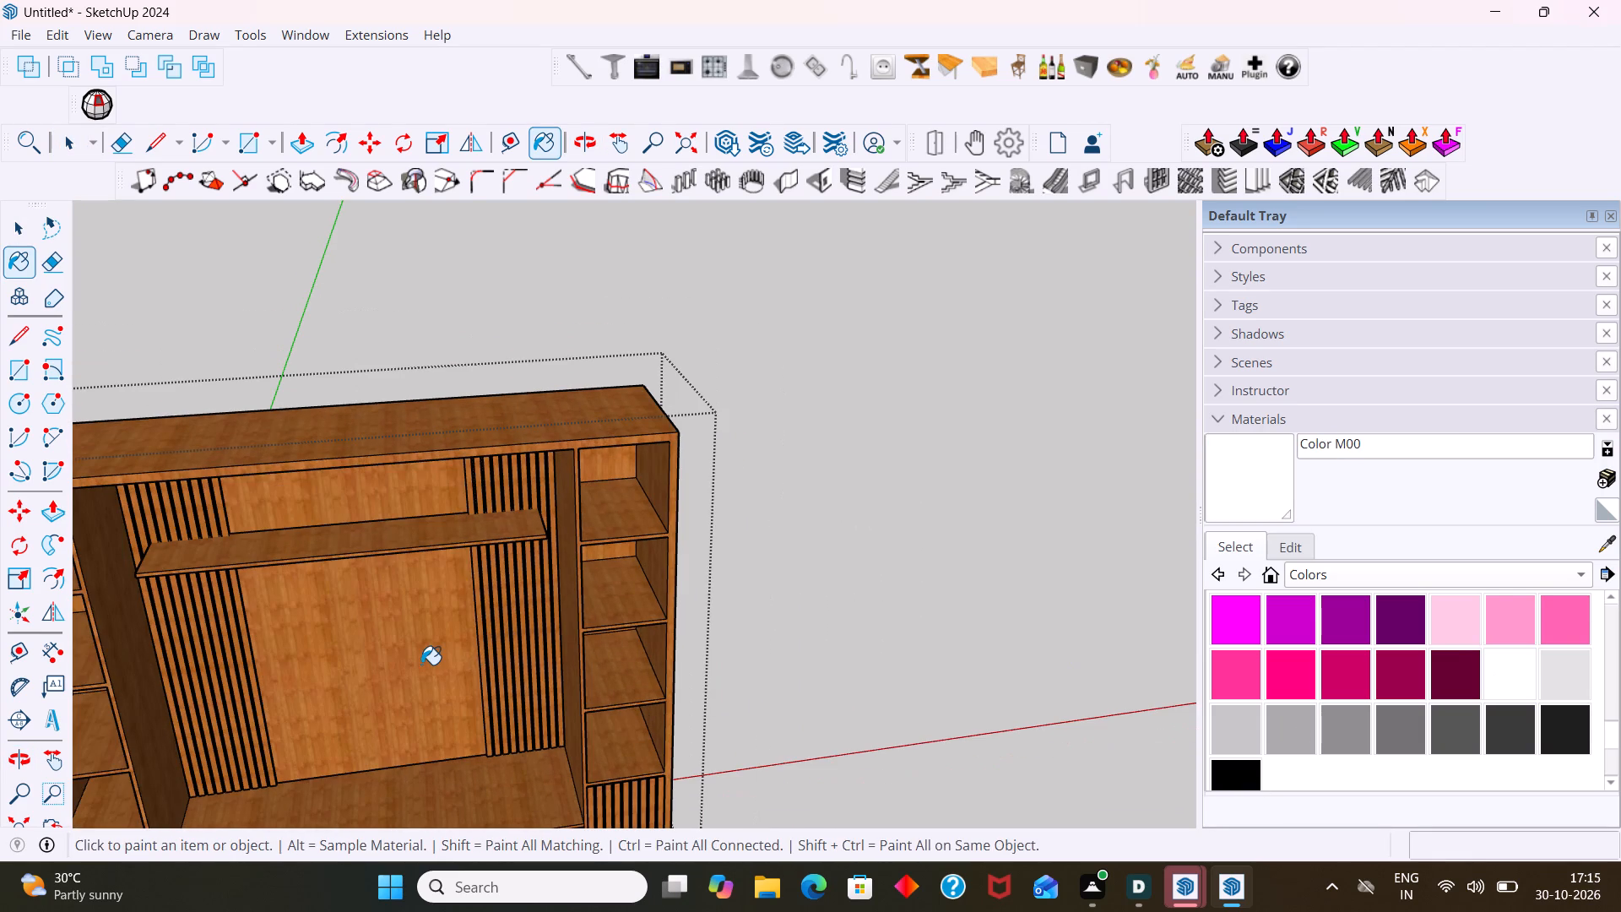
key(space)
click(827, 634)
Inside the carcass group, delete all the overlapping central back panel faces between the slatted strips, then leave the group.
scroll(751, 626, down, 3)
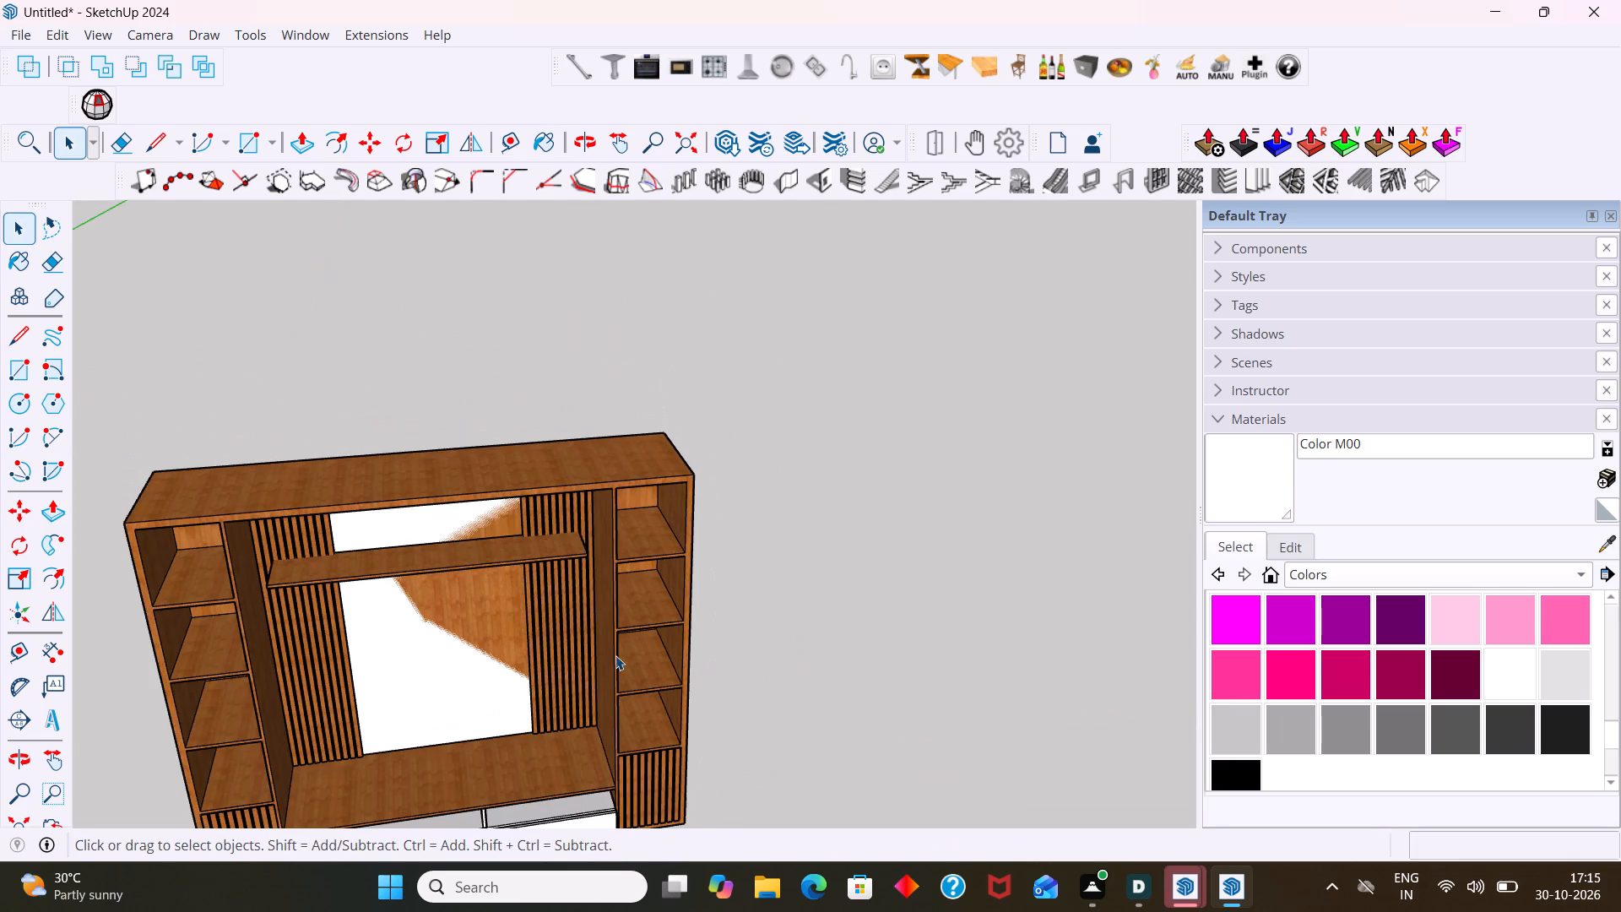
scroll(510, 681, down, 4)
click(482, 684)
triple_click(482, 684)
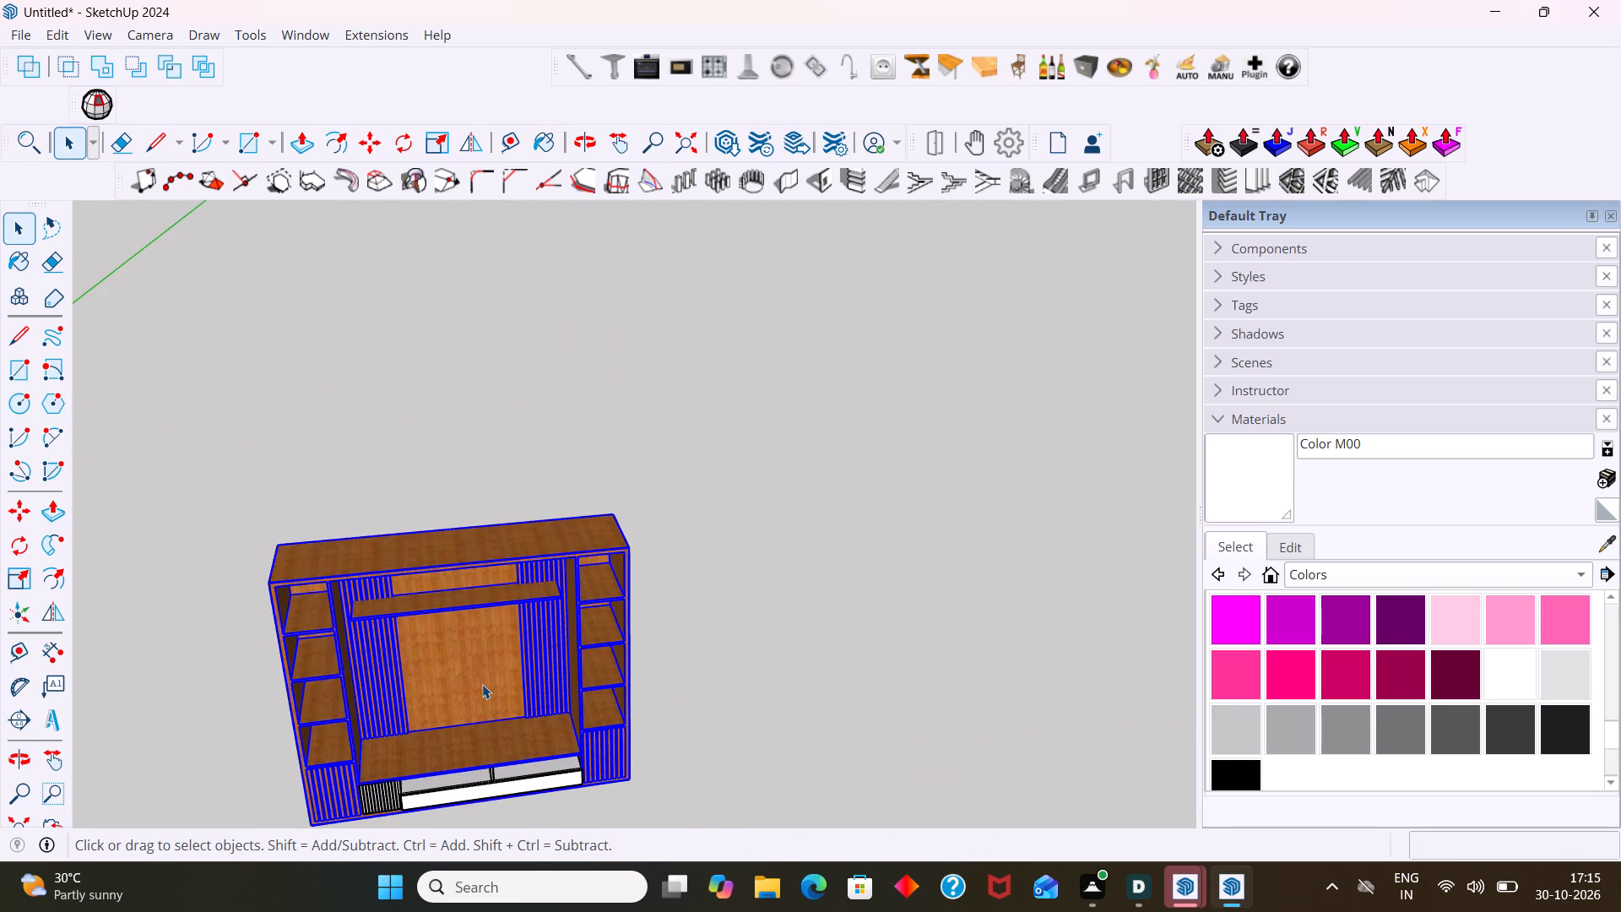
double_click(480, 682)
click(474, 670)
click(474, 665)
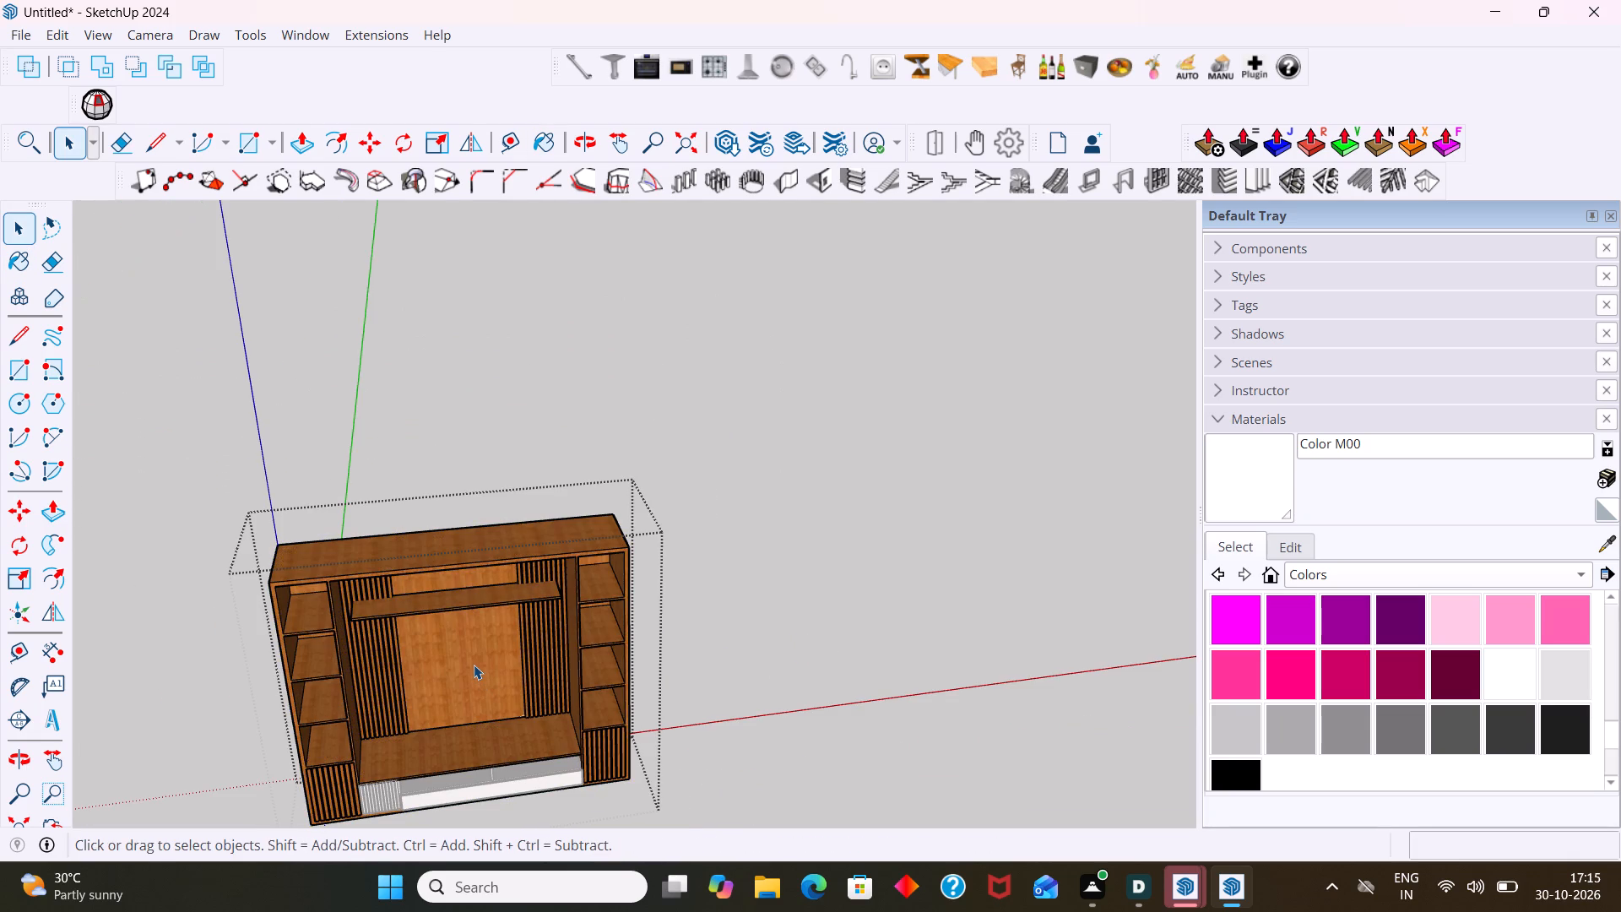
click(474, 665)
scroll(473, 670, up, 3)
middle_drag(473, 670, 482, 616)
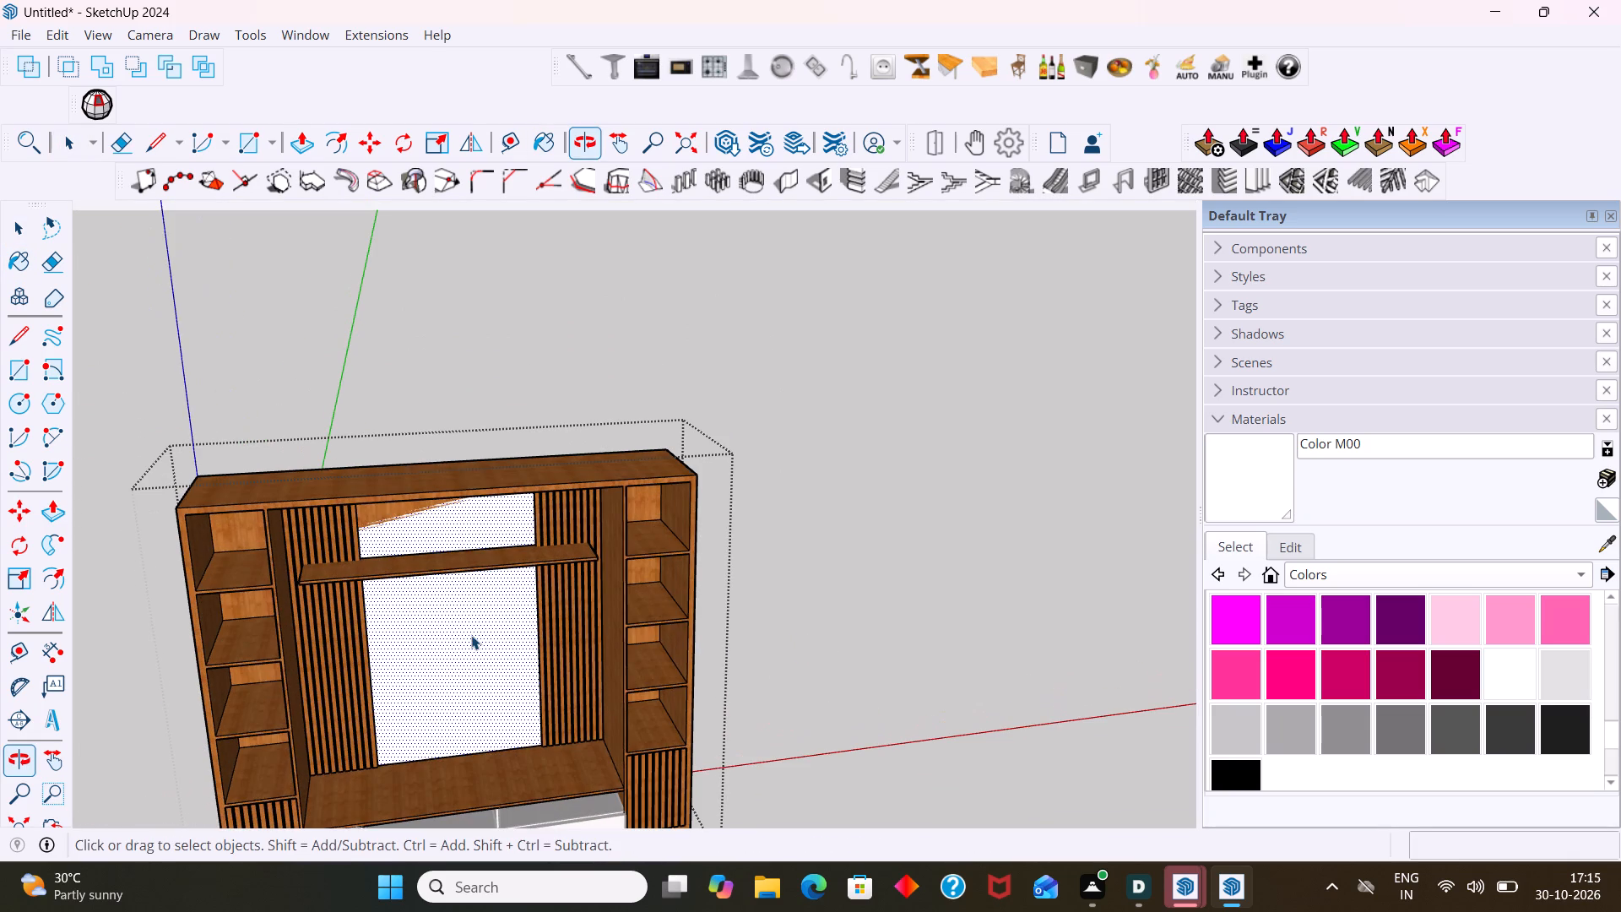
key(Delete)
click(455, 645)
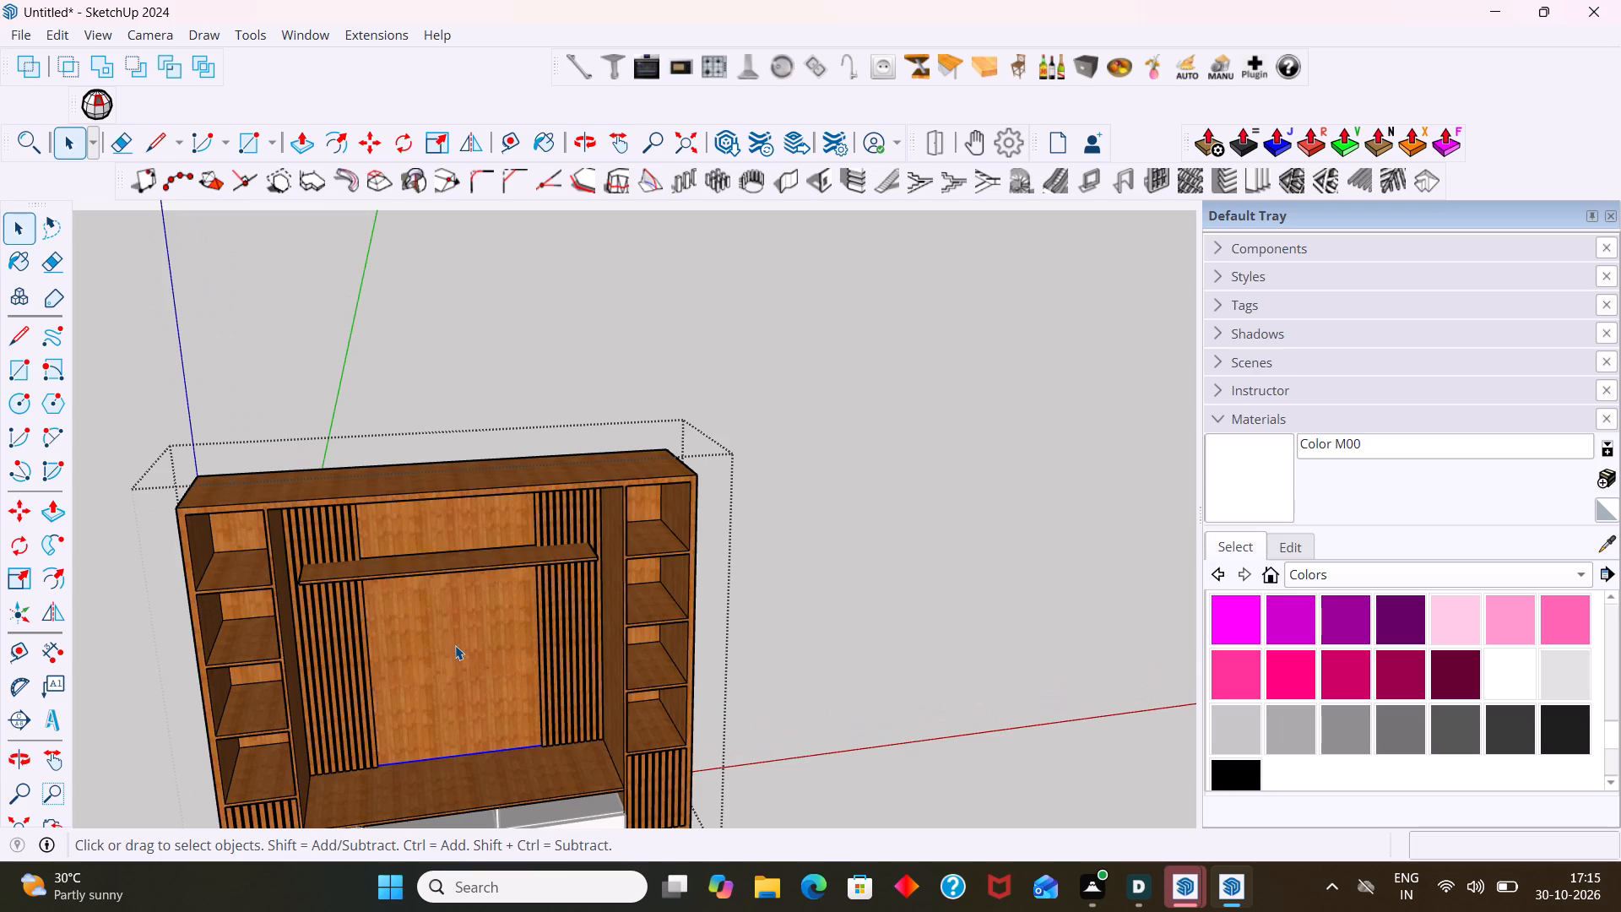
key(Delete)
click(452, 650)
key(Delete)
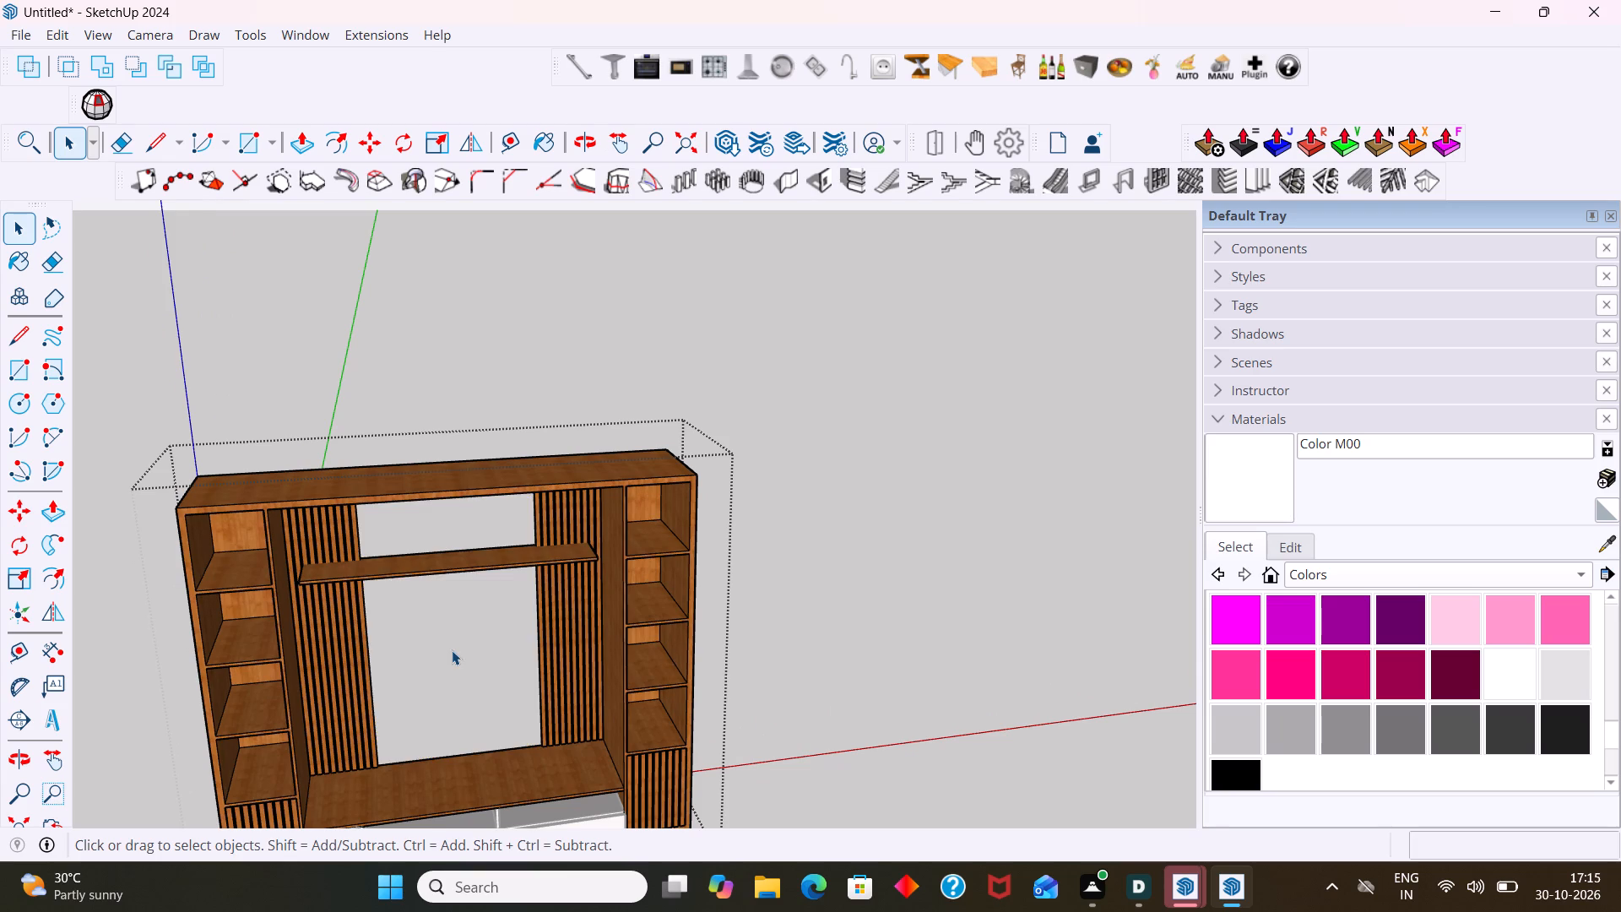
scroll(452, 650, down, 5)
middle_drag(569, 644, 724, 648)
click(782, 594)
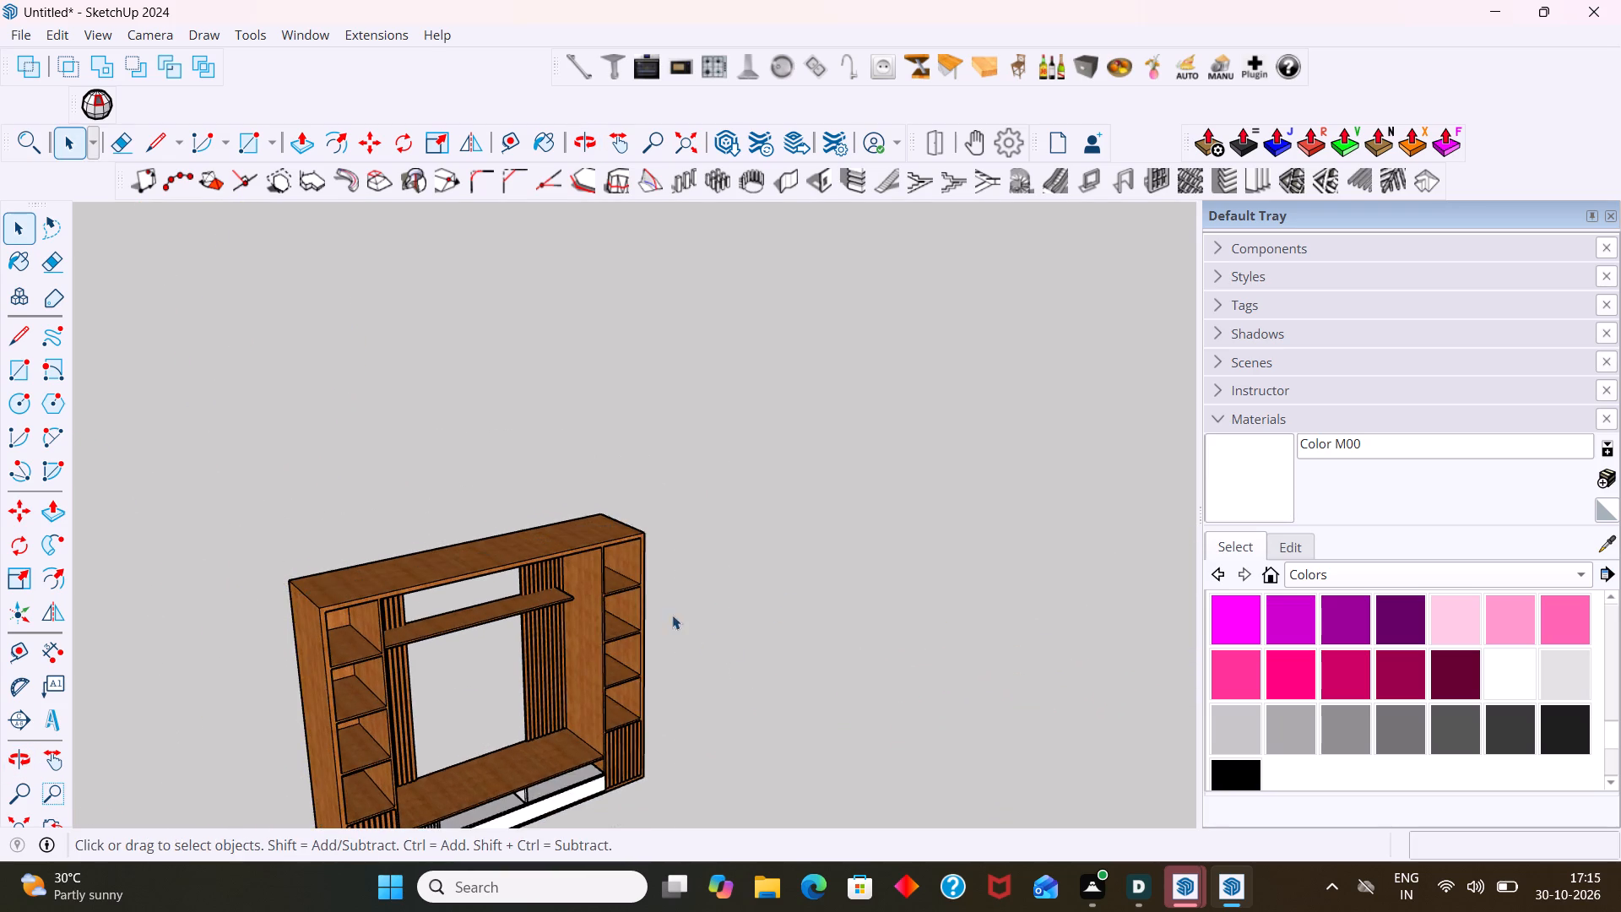
Examine the central back opening and slatted strips from the front, side and rear of the cabinet.
middle_drag(667, 615, 287, 540)
scroll(473, 612, up, 8)
middle_drag(538, 613, 606, 553)
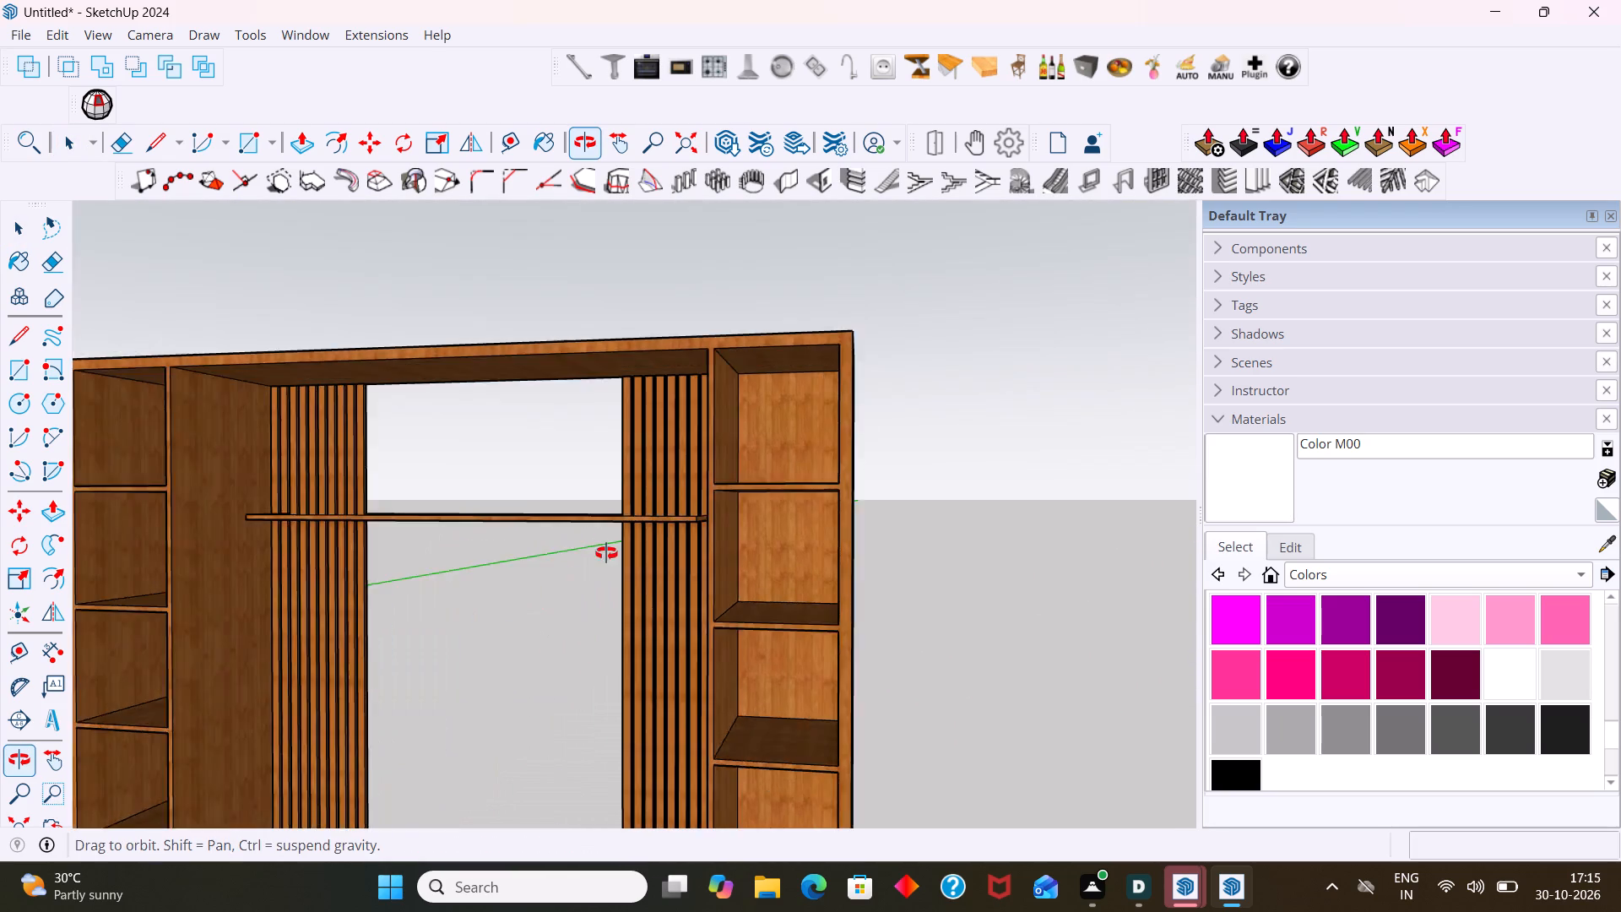
middle_drag(606, 553, 24, 649)
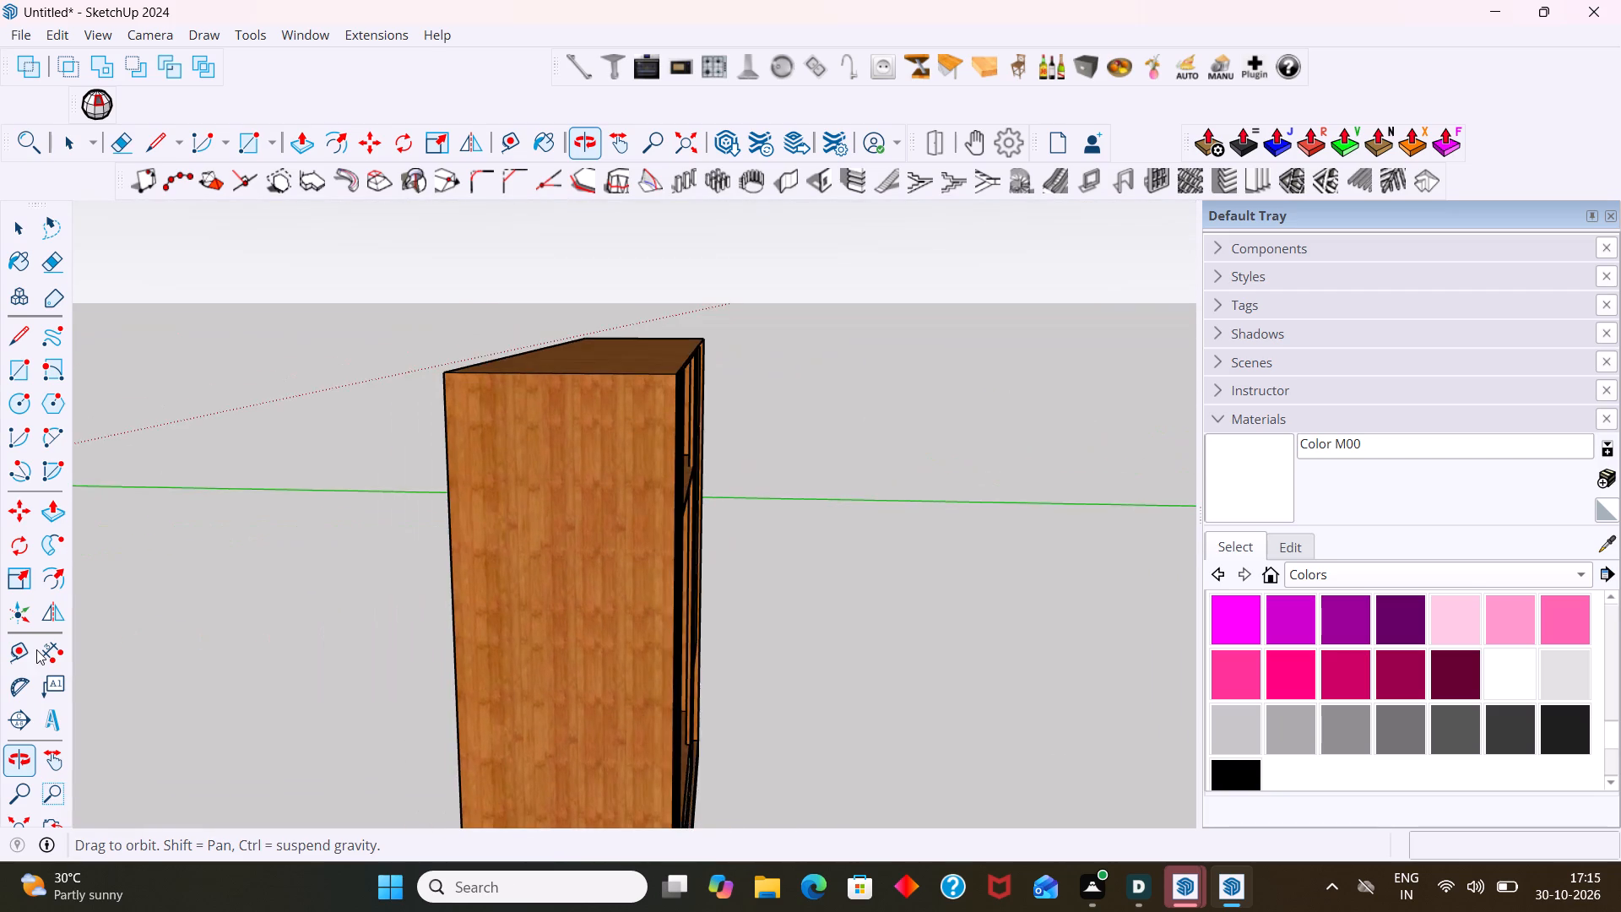
middle_drag(601, 569, 1046, 585)
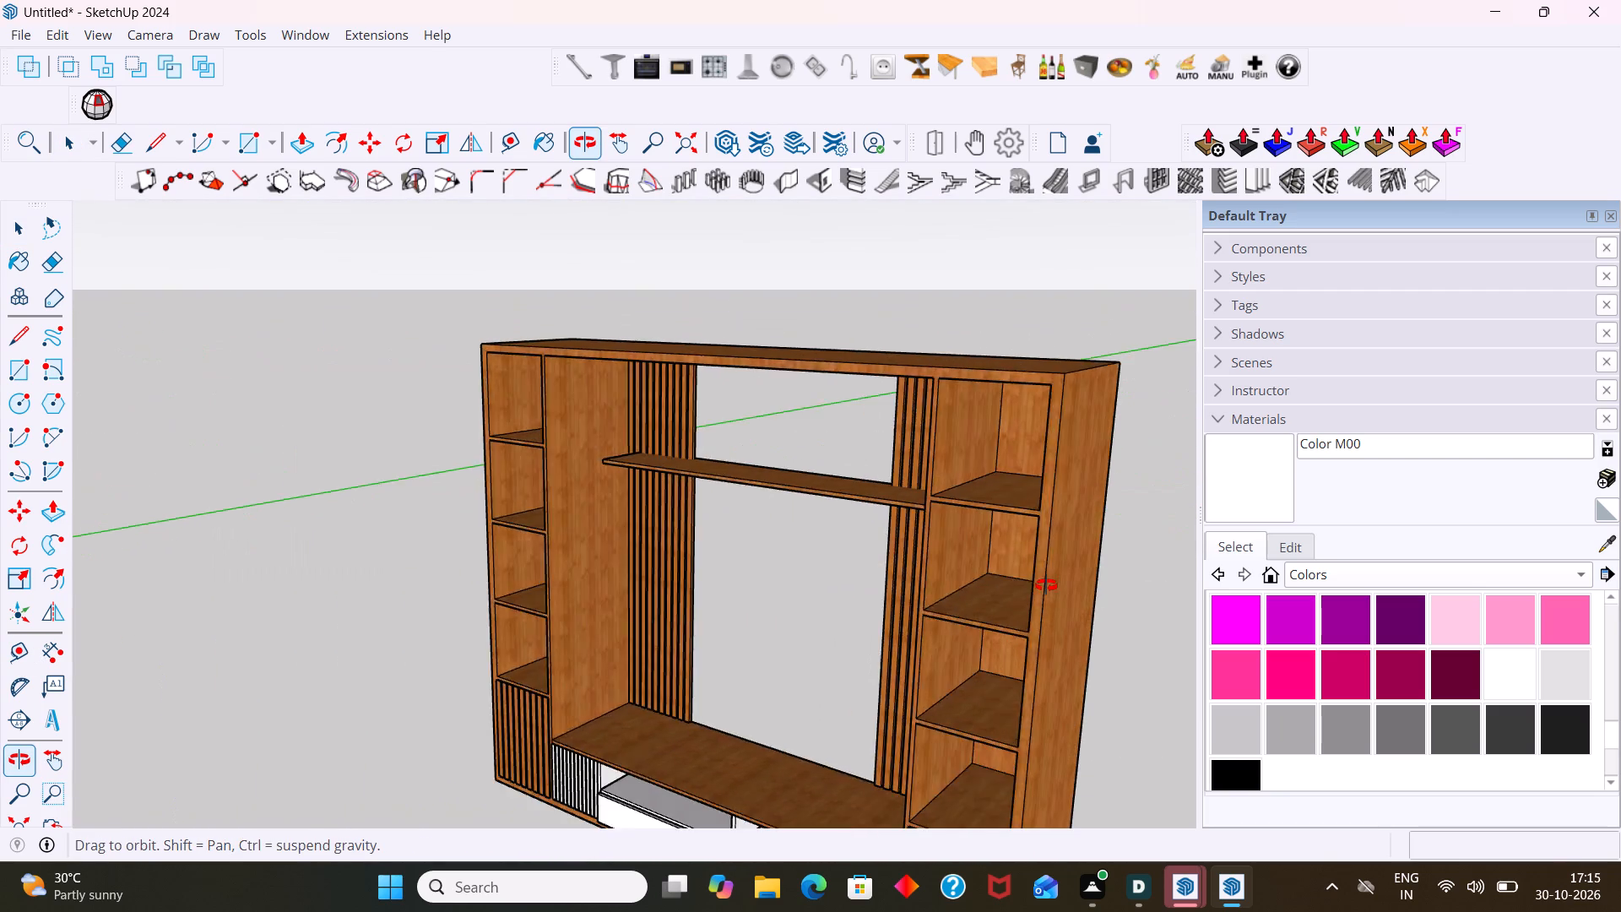
middle_drag(1046, 585, 1130, 579)
scroll(717, 457, up, 3)
middle_drag(707, 459, 927, 496)
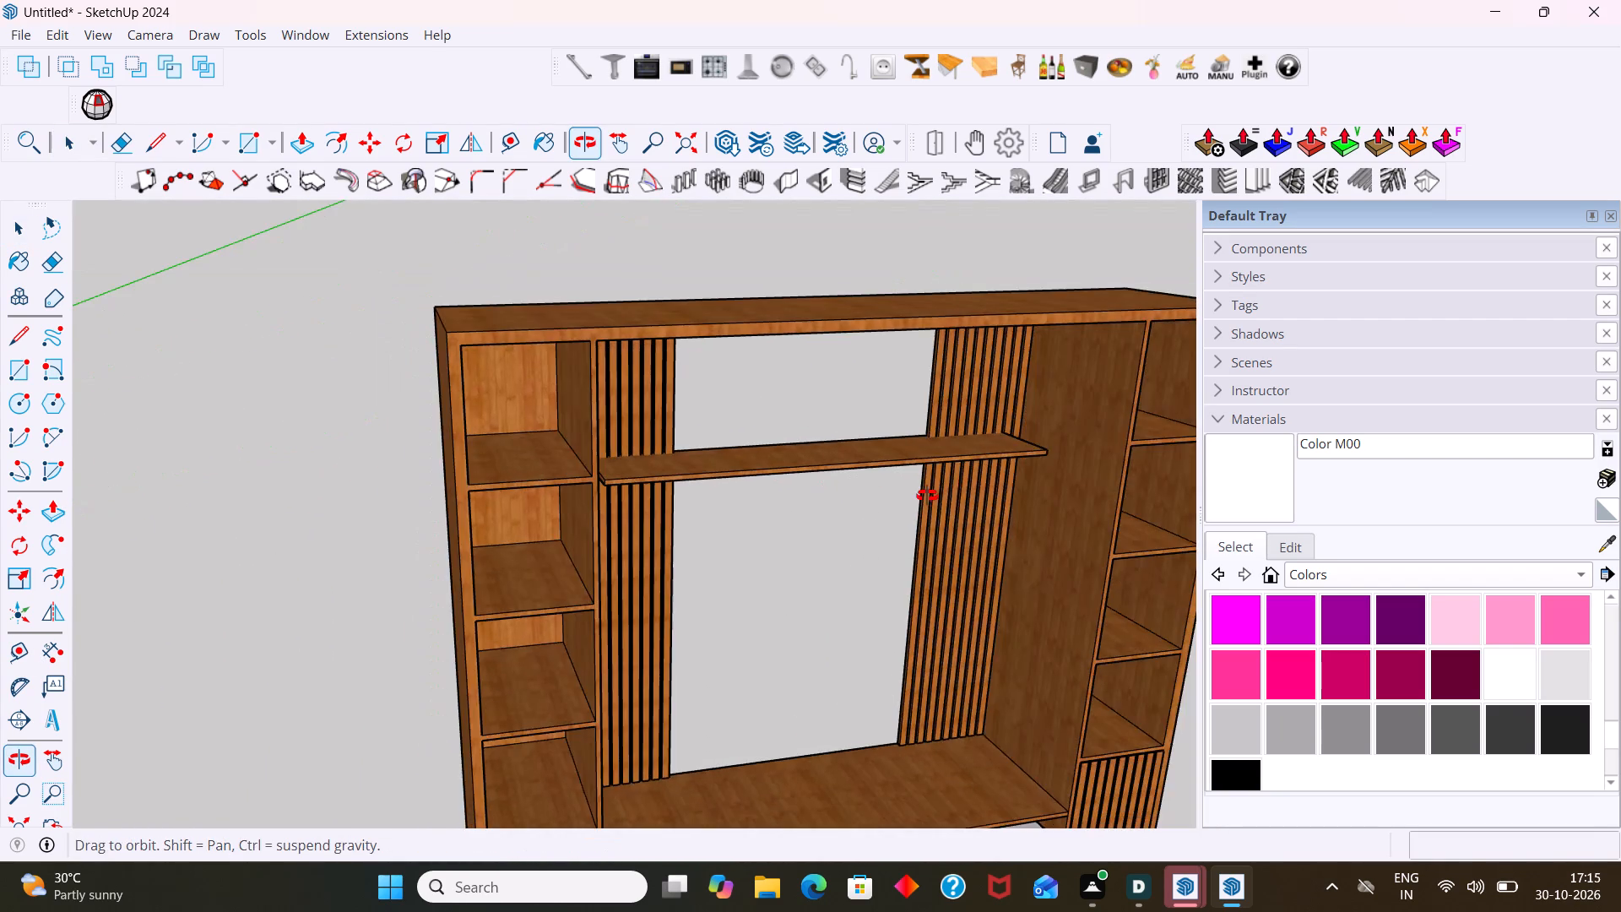
middle_drag(927, 496, 9, 461)
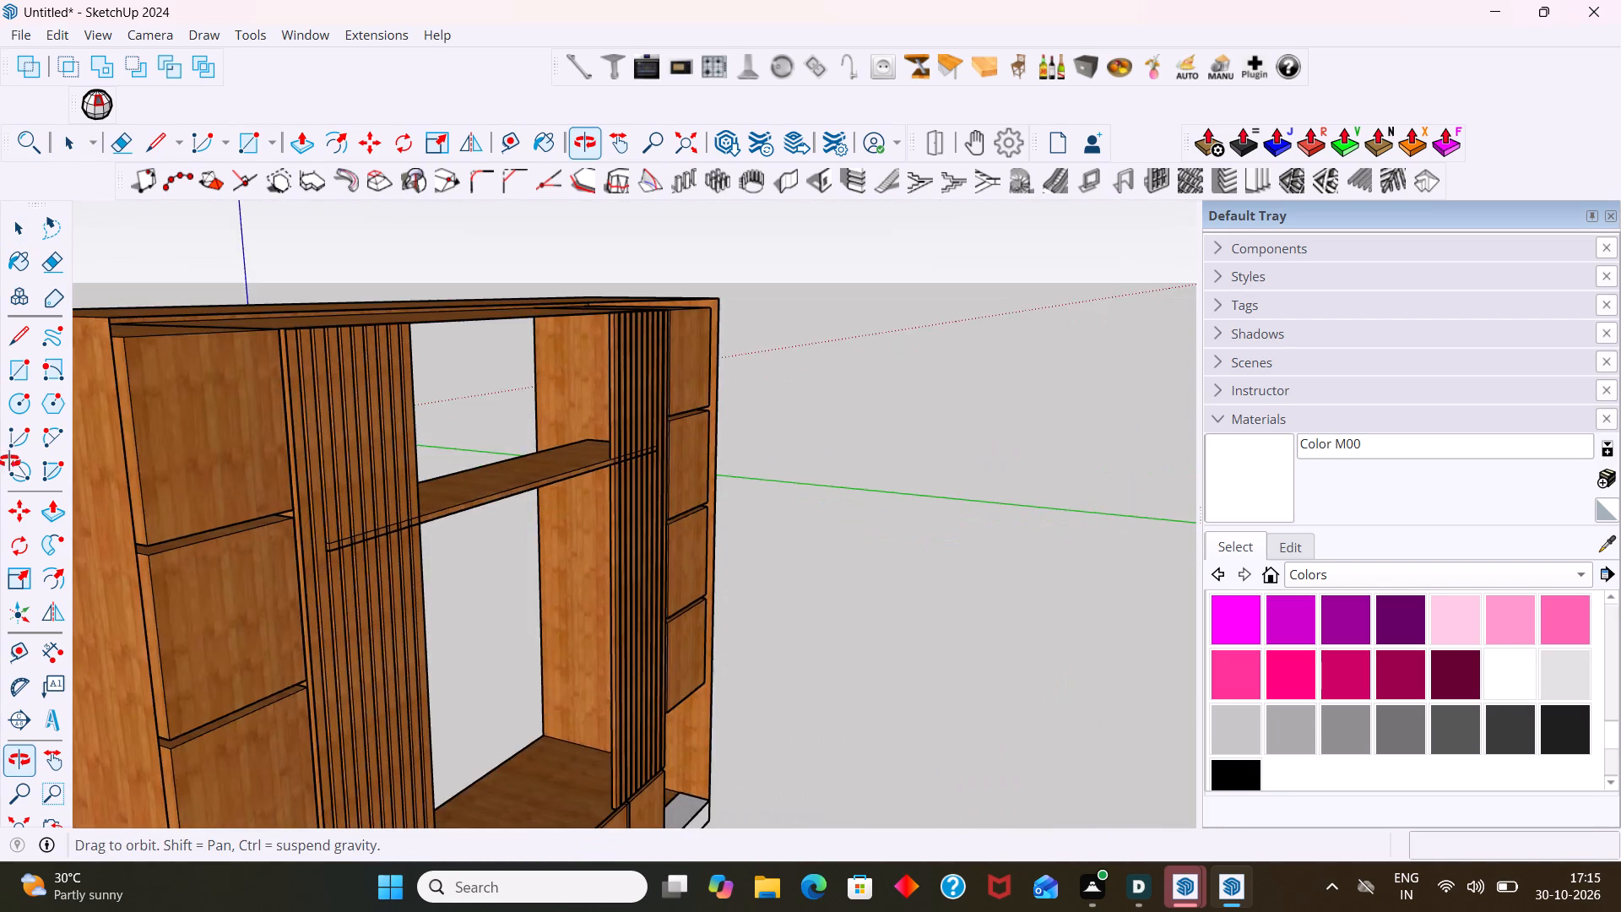
Undo the deletion of the central back panel faces between the slatted strips.
middle_drag(9, 461, 50, 460)
middle_drag(891, 404, 932, 405)
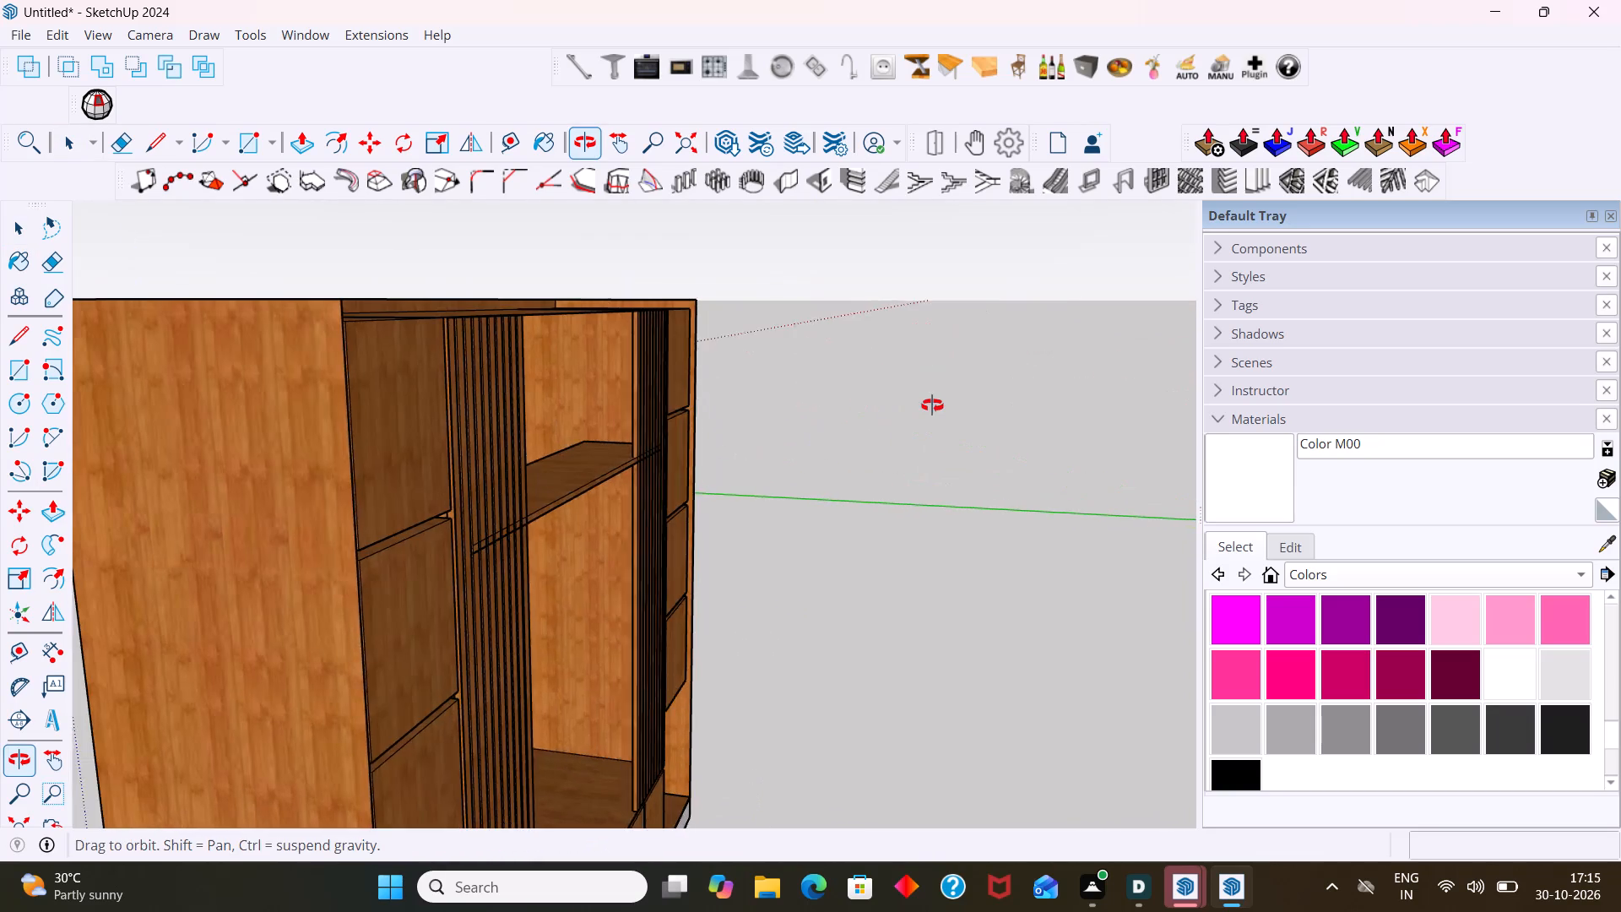
middle_drag(932, 405, 934, 405)
key(ctrl+z)
key(ctrl+z)
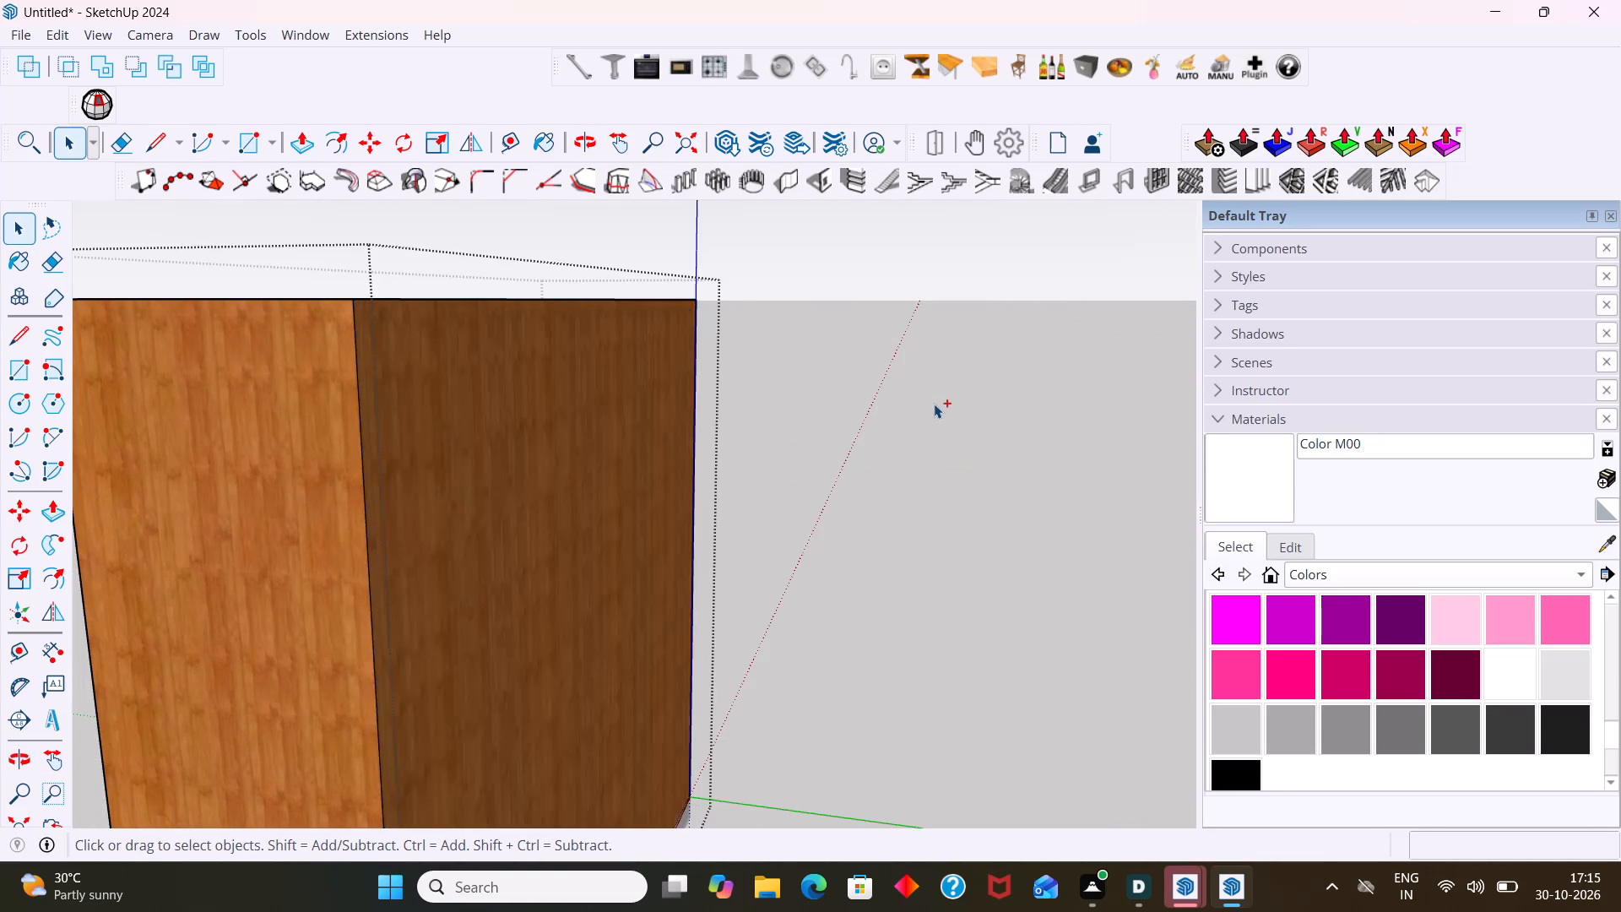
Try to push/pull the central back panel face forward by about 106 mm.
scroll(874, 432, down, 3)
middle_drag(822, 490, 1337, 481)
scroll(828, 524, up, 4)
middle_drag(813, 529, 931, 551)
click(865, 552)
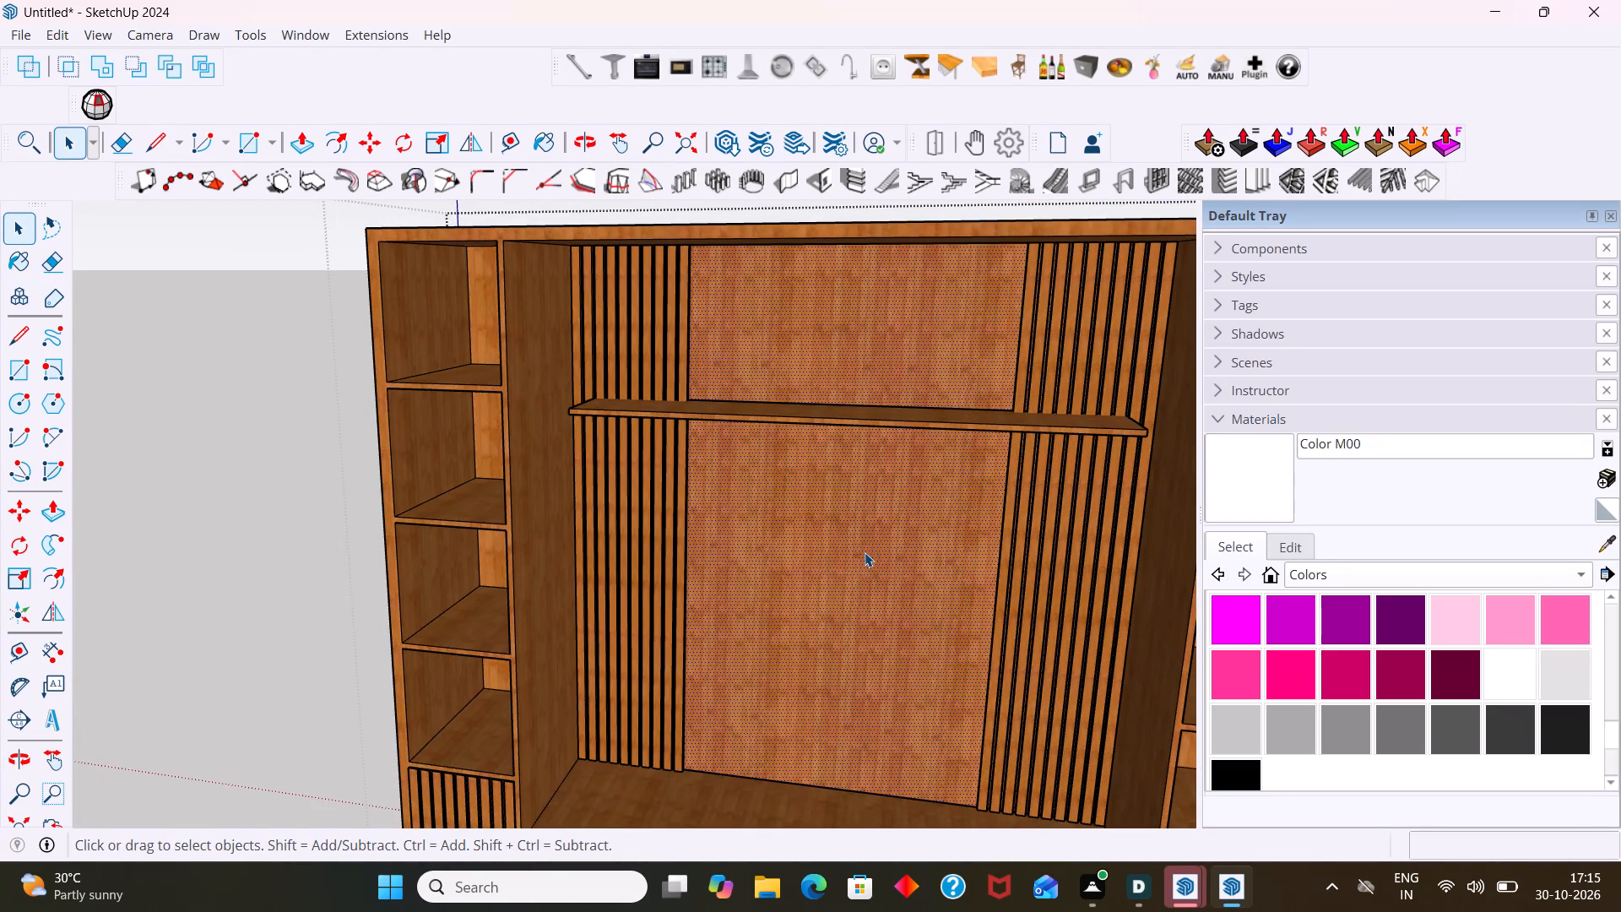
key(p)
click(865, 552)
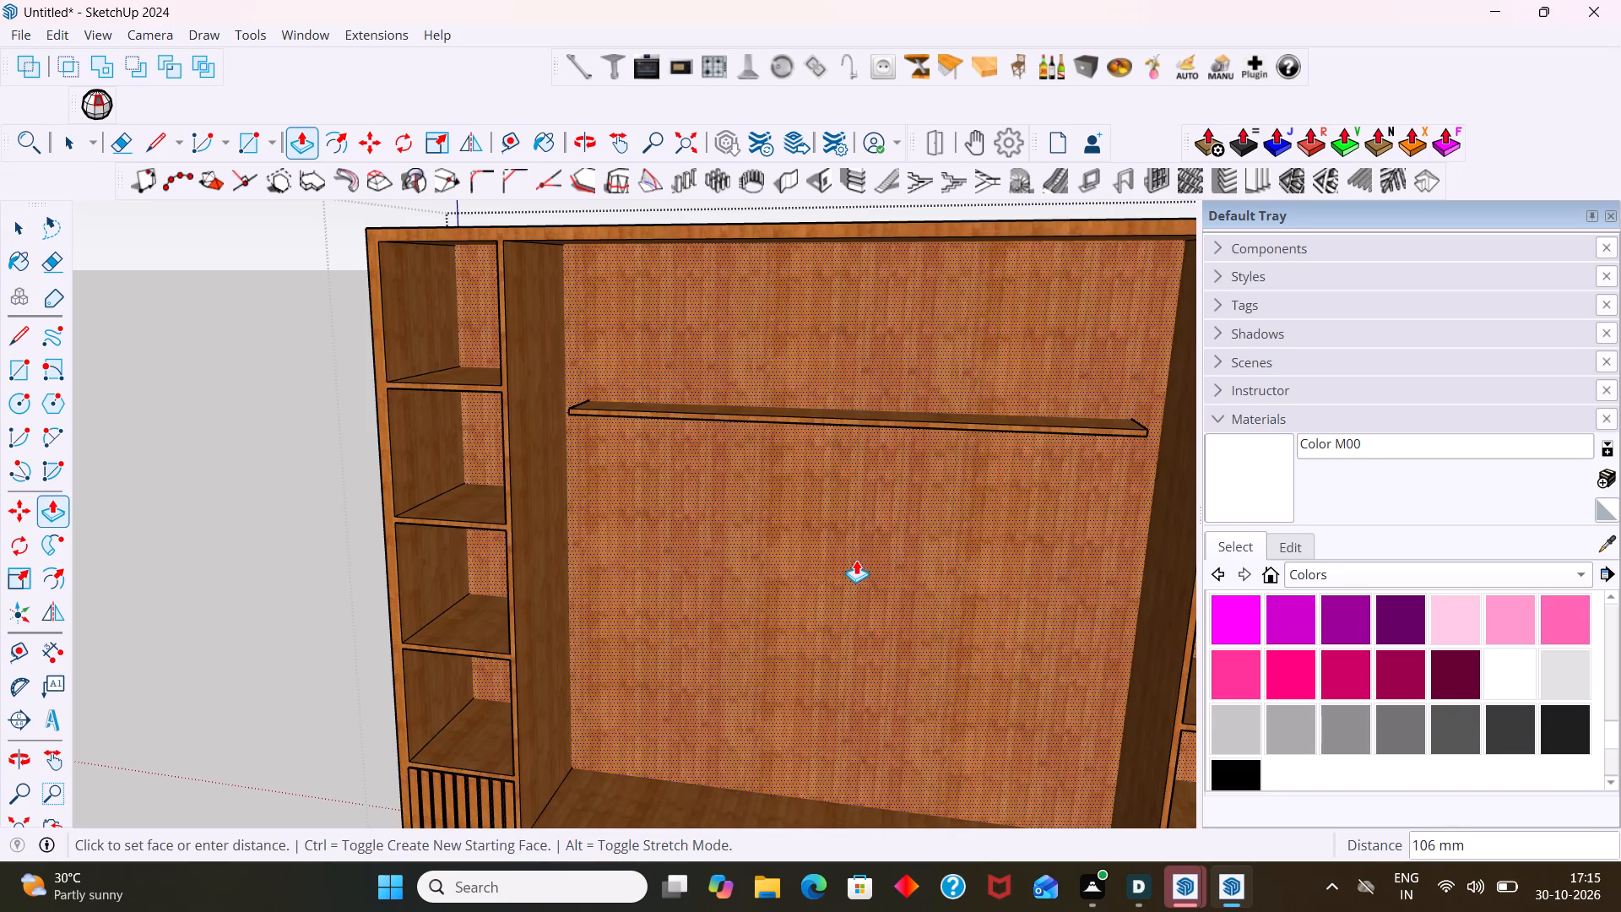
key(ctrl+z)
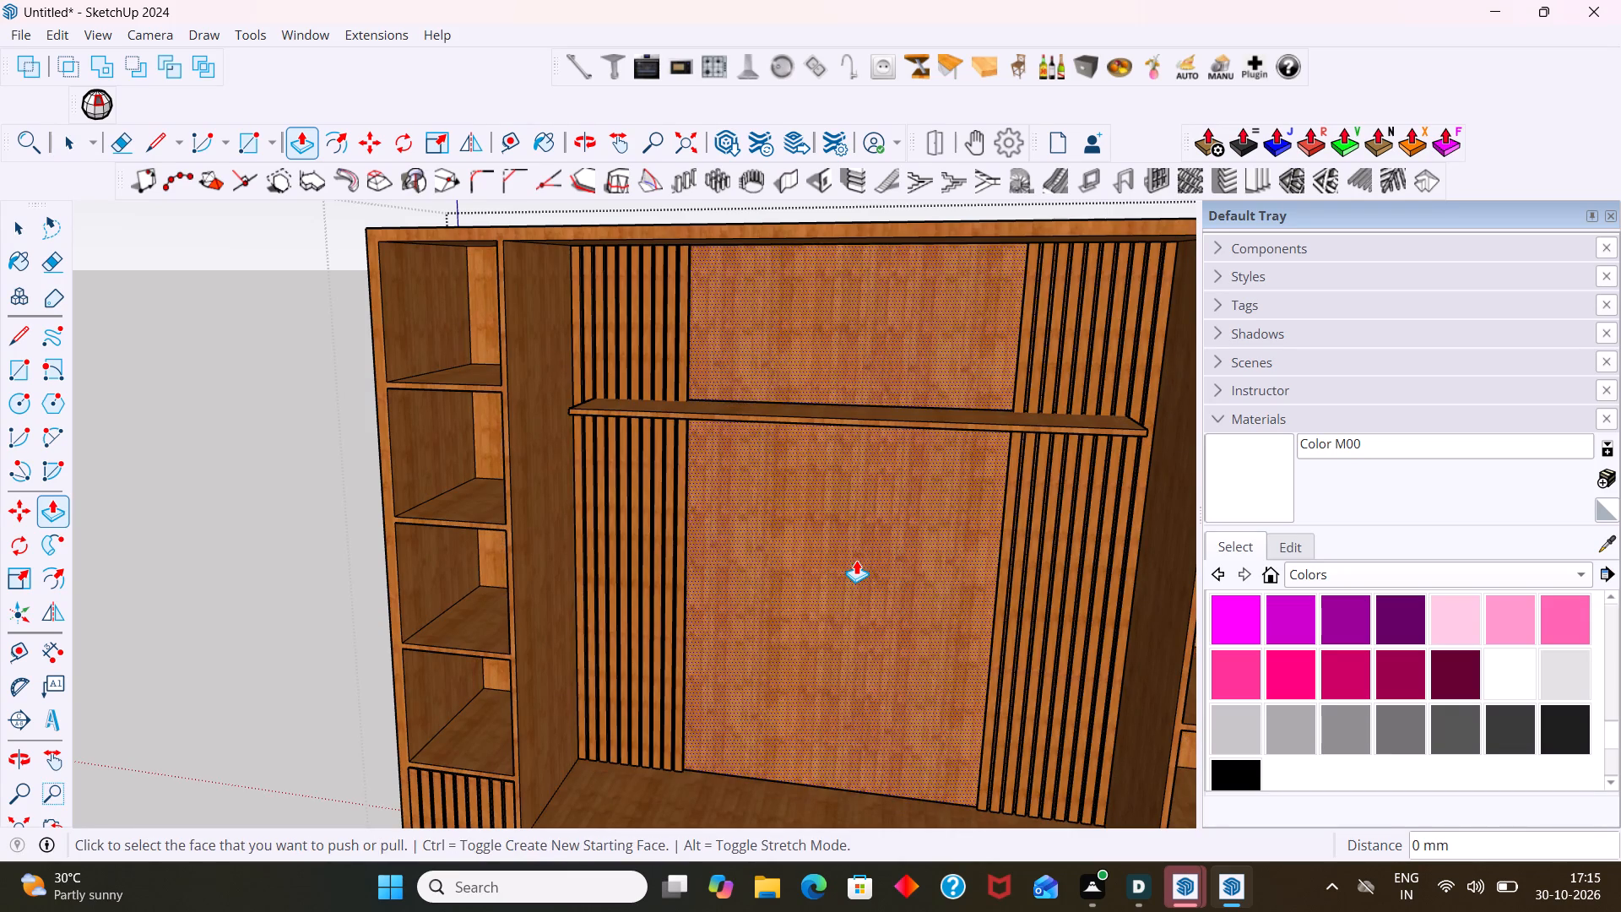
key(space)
Leave the carcass group.
scroll(864, 566, down, 9)
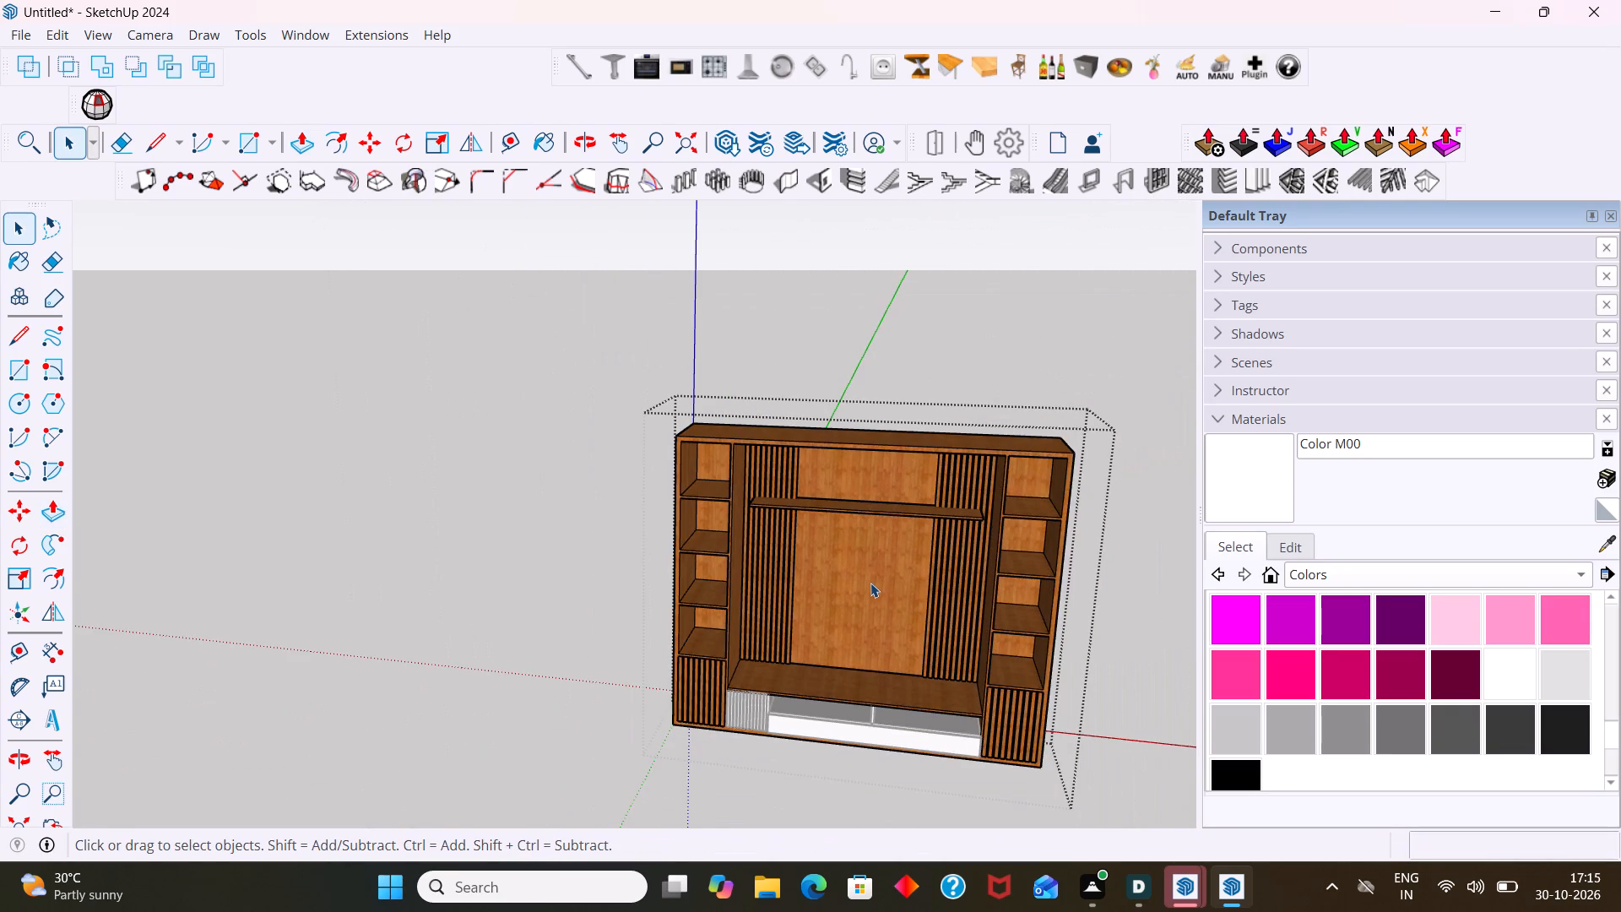
scroll(870, 583, up, 2)
shift+middle_drag(869, 584, 648, 498)
scroll(651, 504, down, 2)
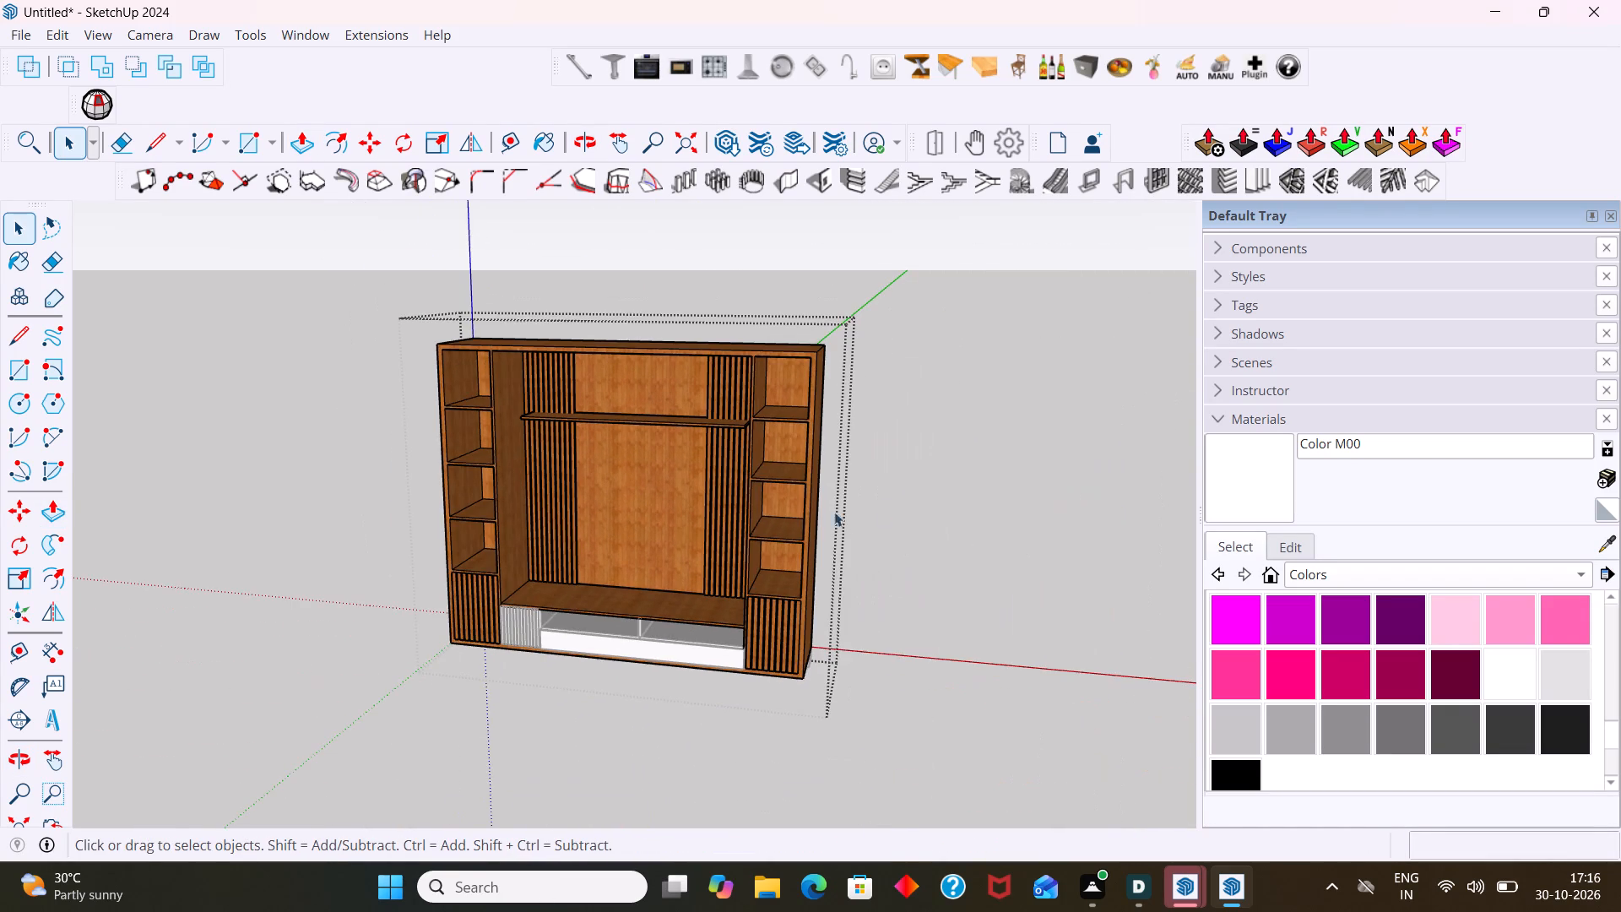
click(908, 497)
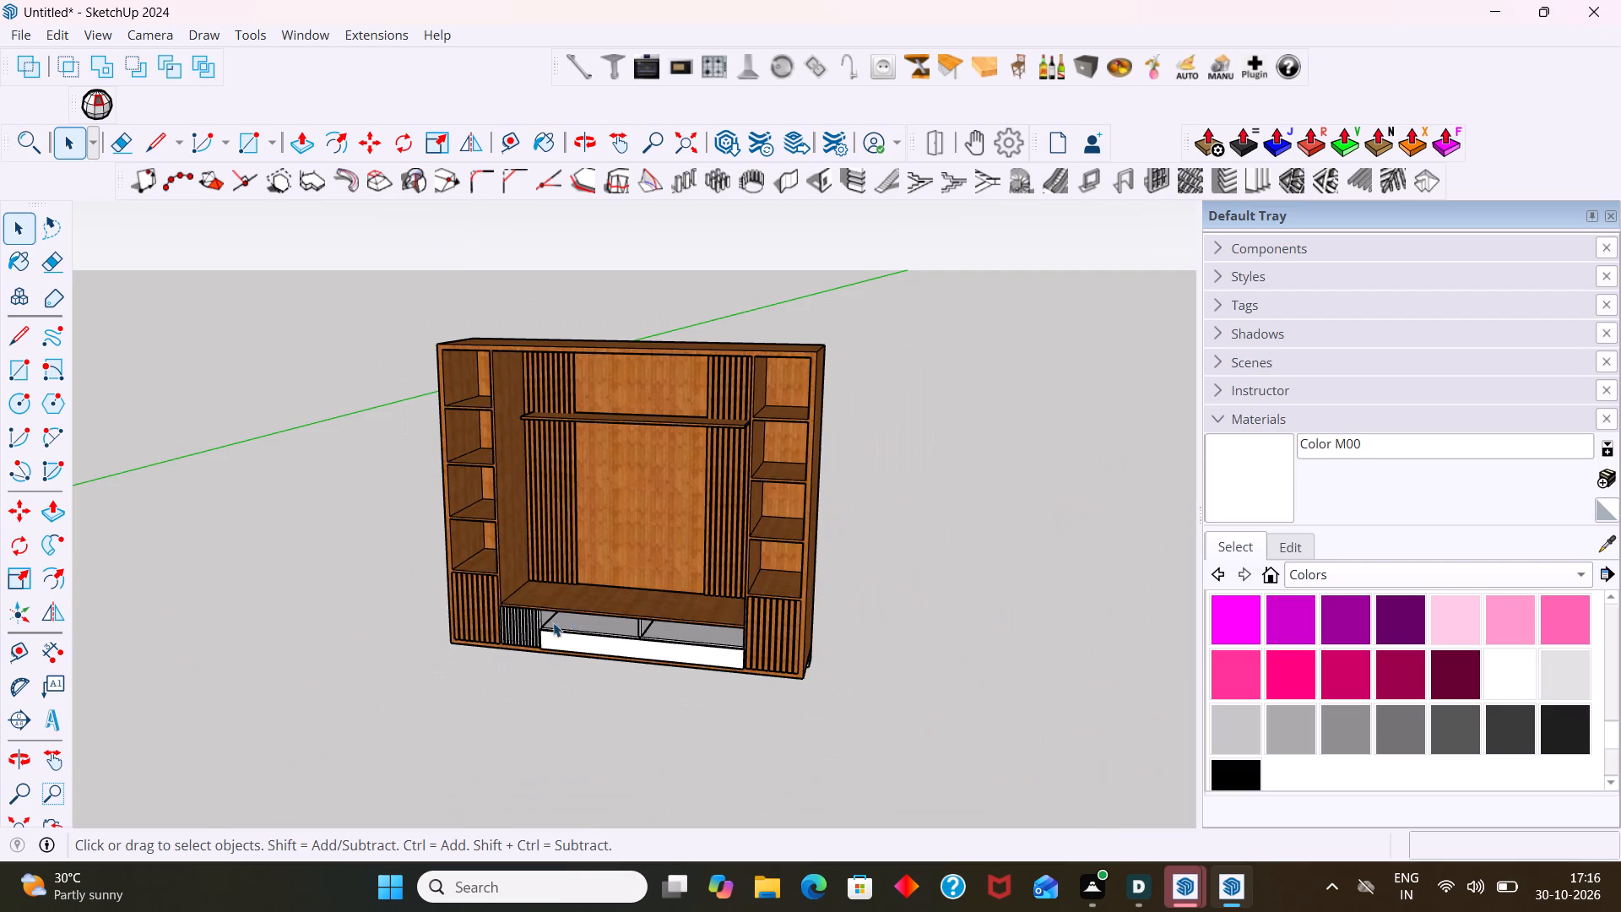
Sample Wood Bamboo from the tall slatted door and paint the small white slatted panel beside the drawer with it.
scroll(553, 622, up, 6)
middle_drag(534, 632, 813, 607)
scroll(561, 676, up, 5)
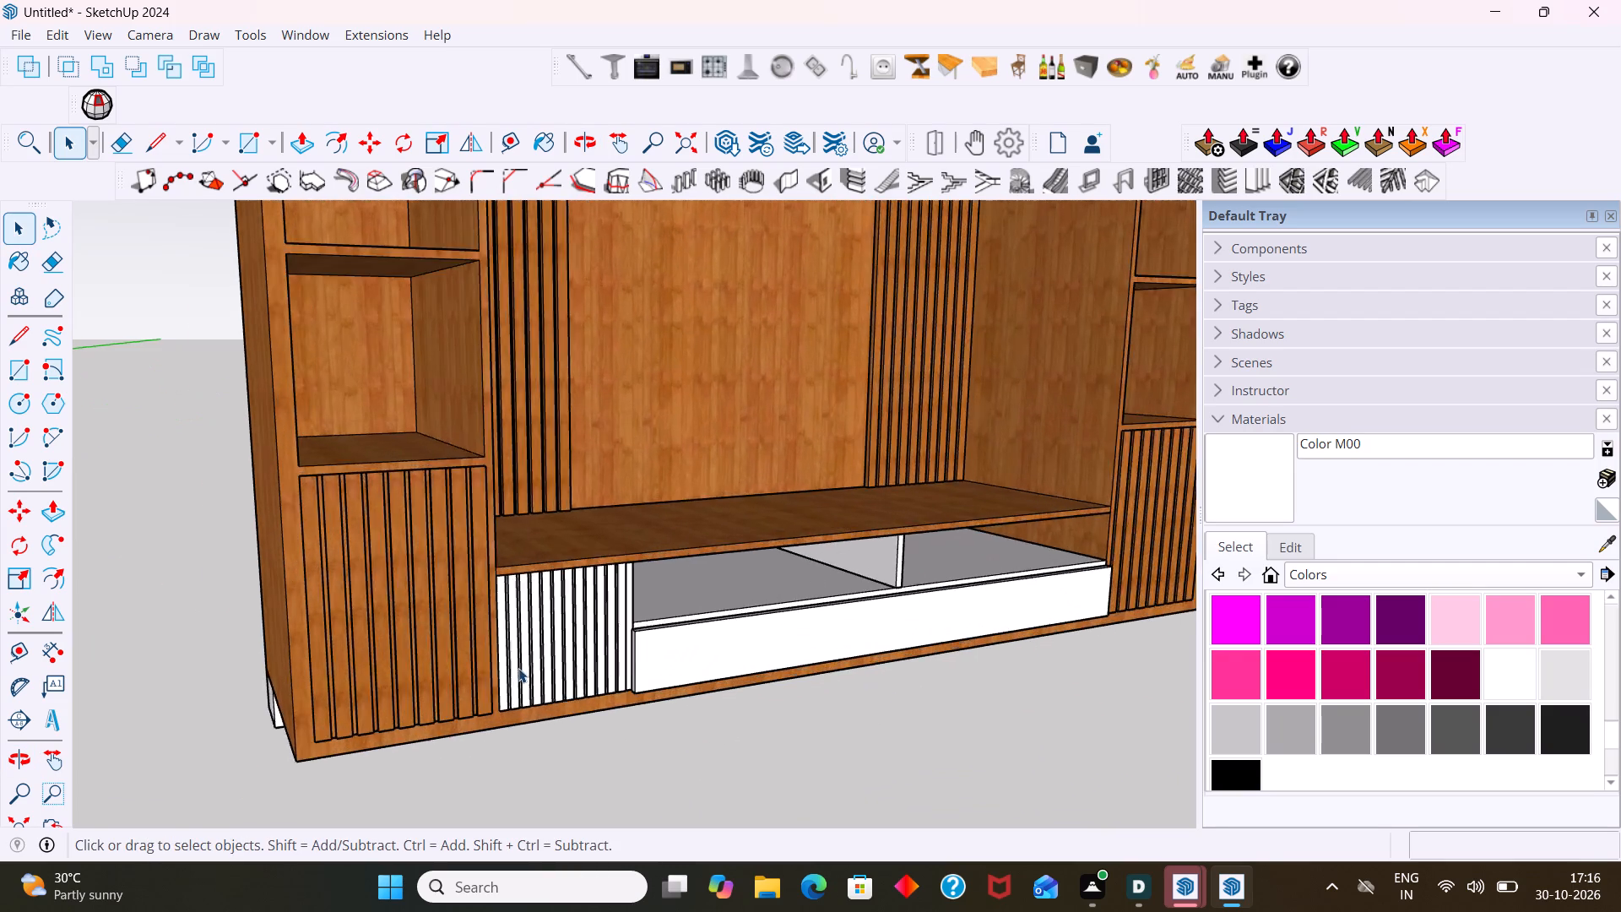
scroll(518, 668, up, 6)
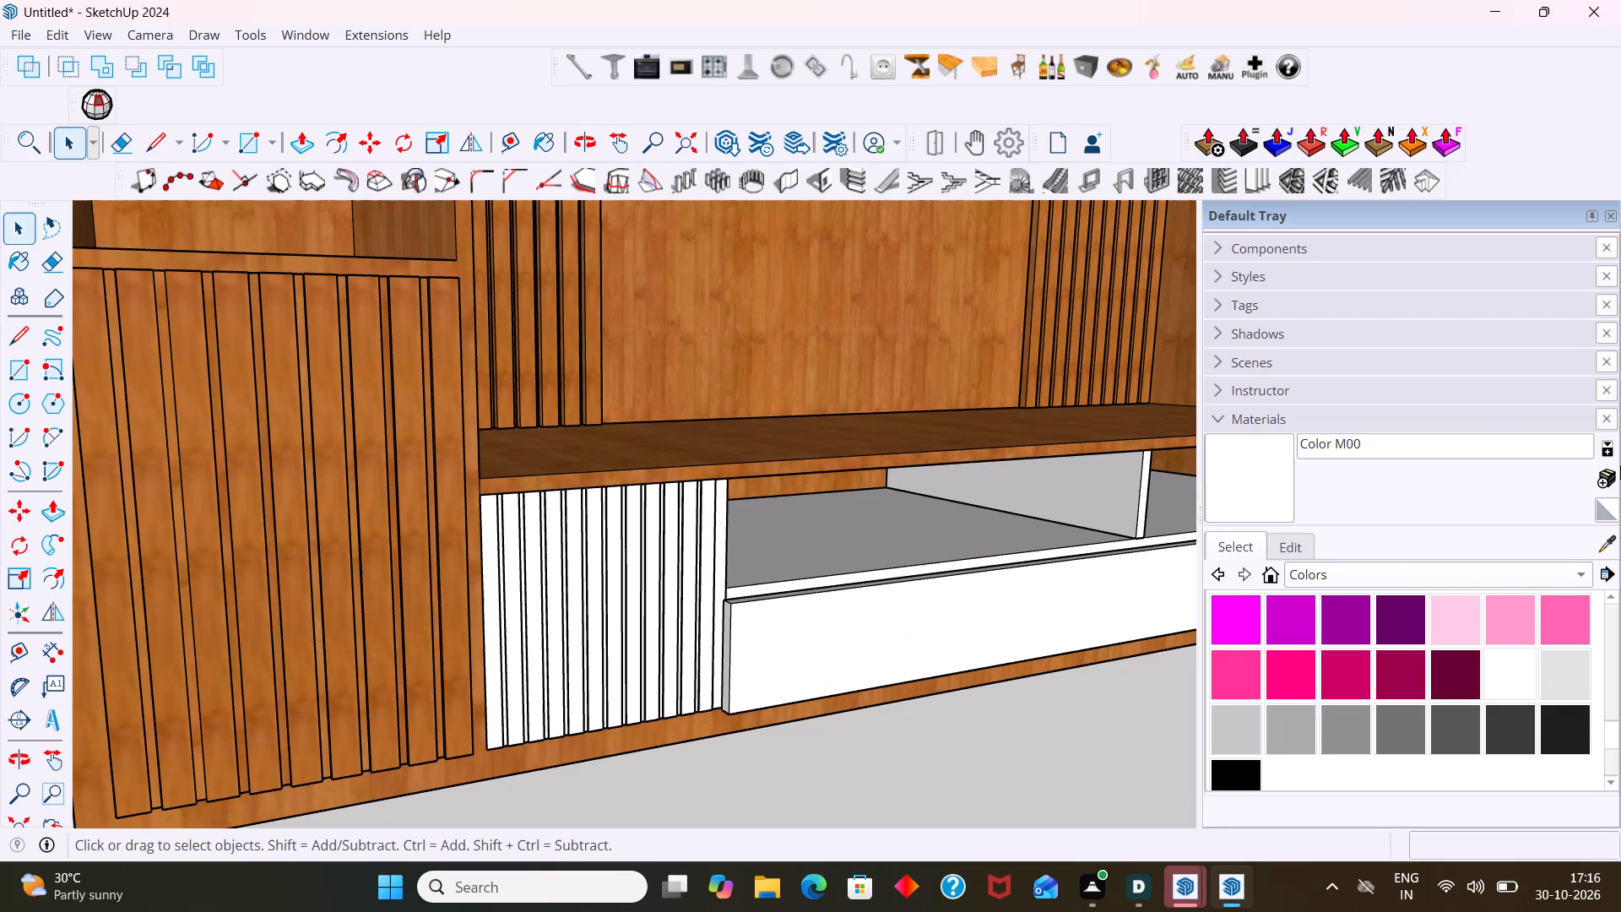
click(1605, 547)
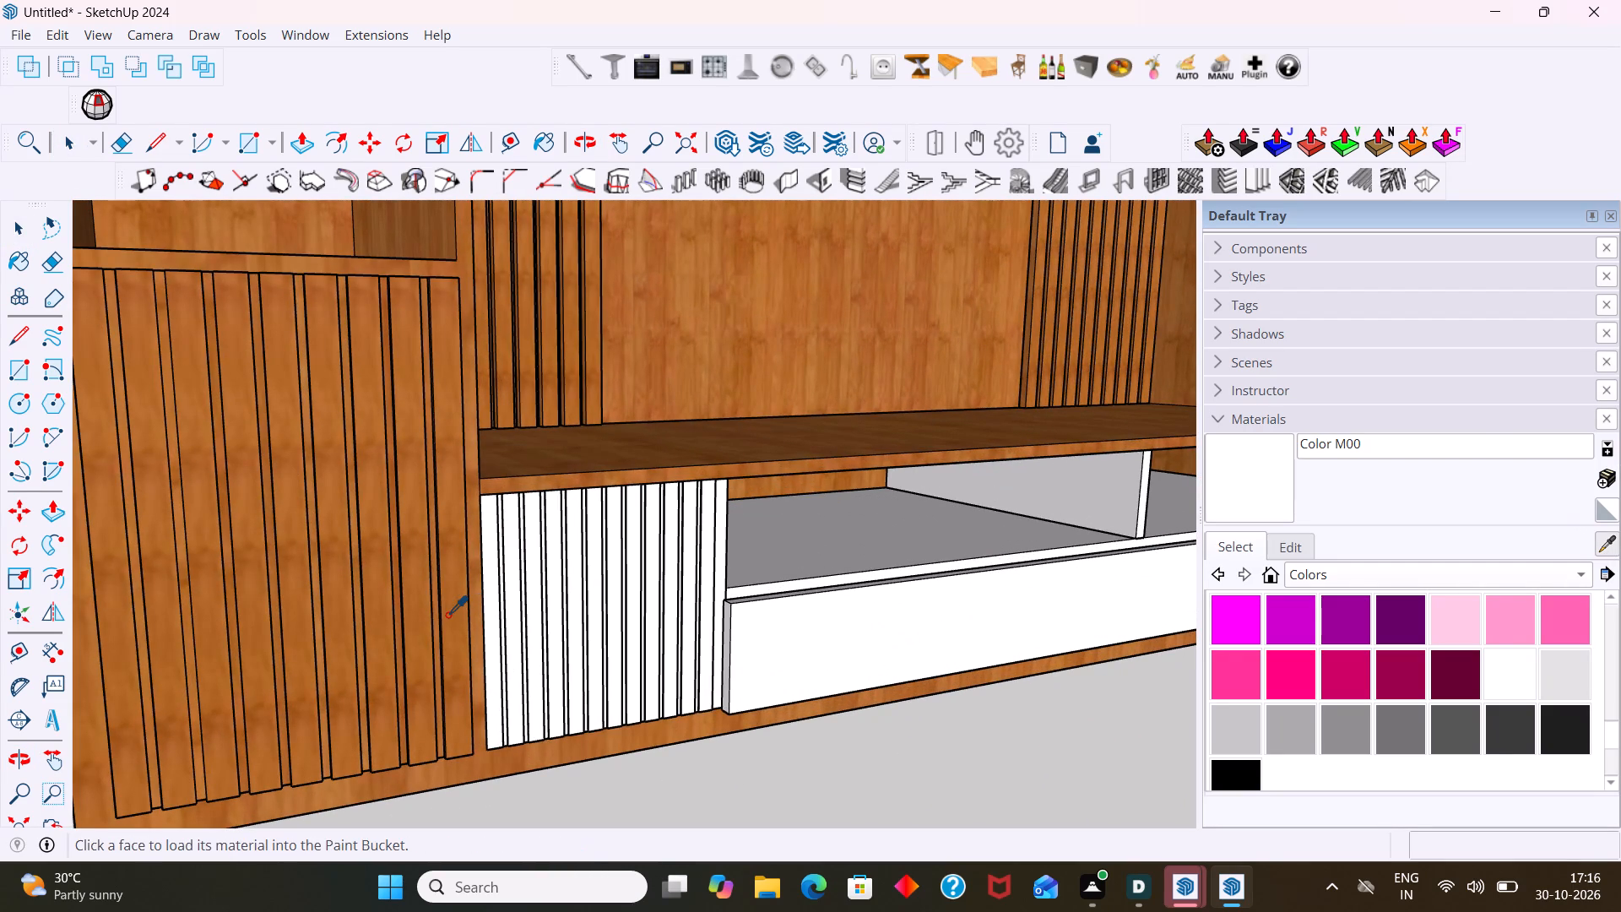
click(449, 613)
click(491, 594)
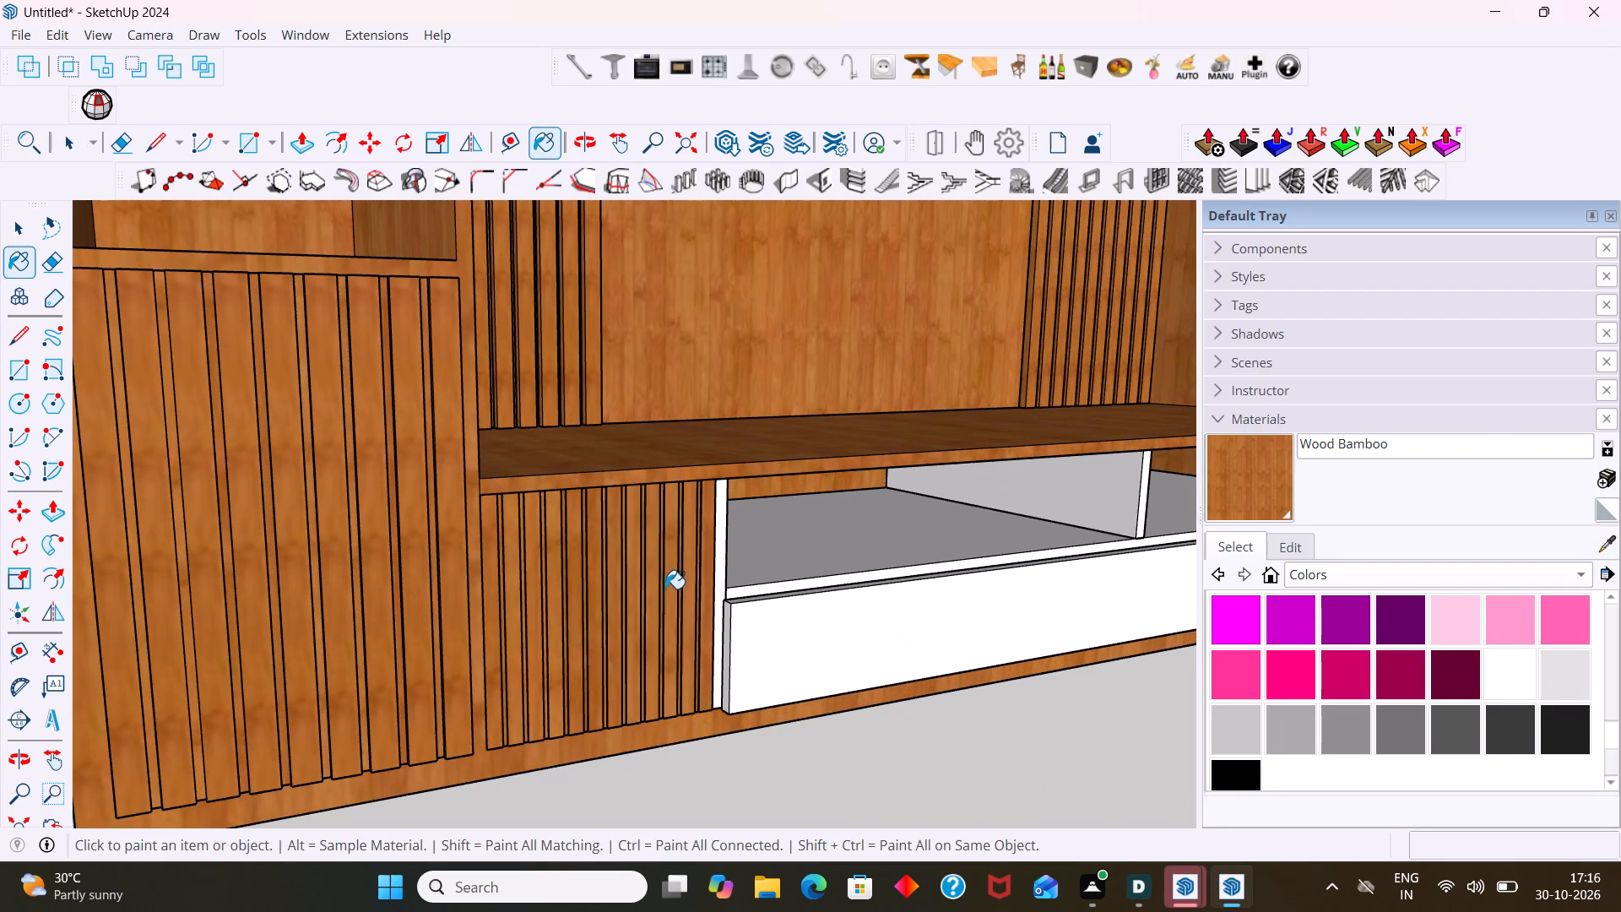
Paint the side panel, centre divider and bottom board of the open compartment above the drawer with Wood Bamboo.
middle_drag(660, 588, 439, 602)
scroll(593, 569, up, 2)
click(600, 553)
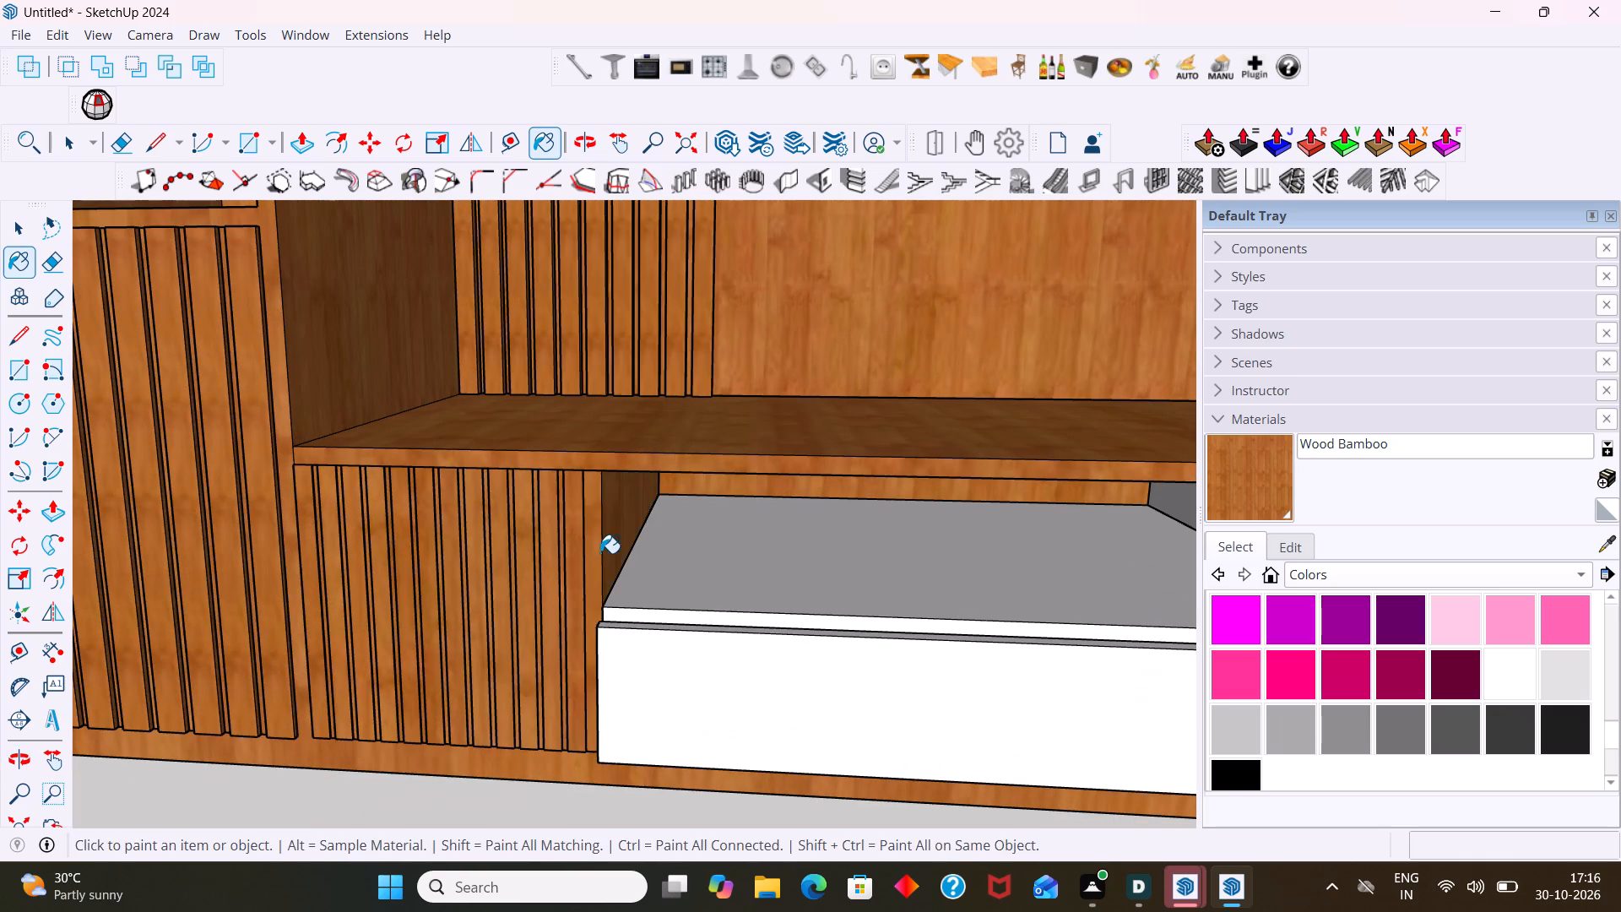
scroll(601, 557, down, 12)
scroll(829, 589, up, 3)
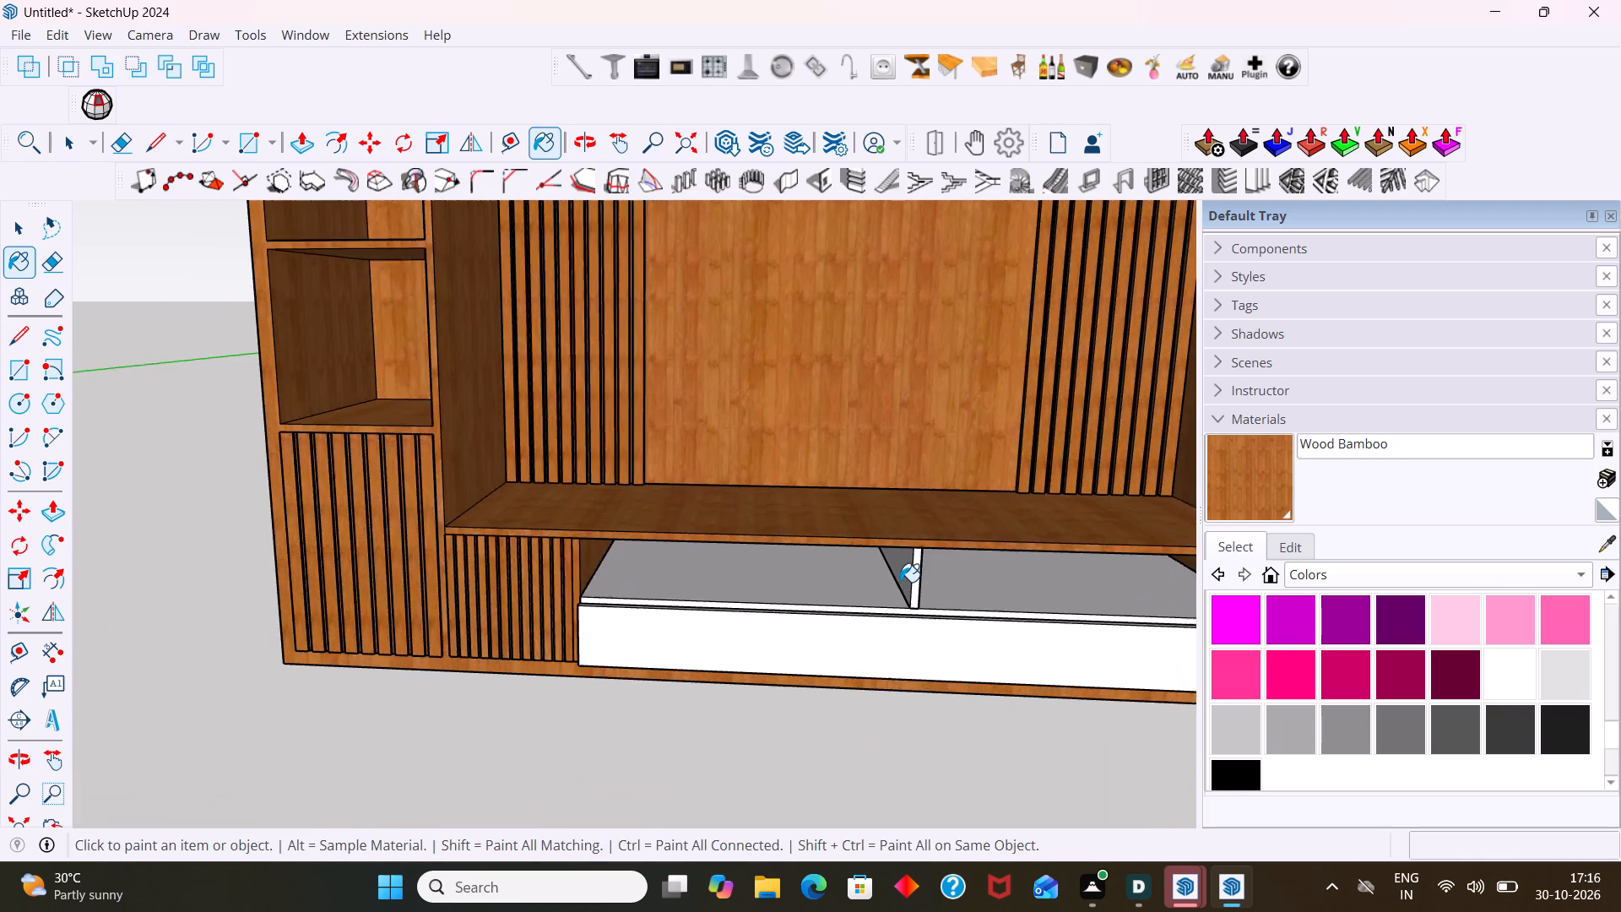
scroll(900, 582, up, 2)
click(920, 577)
scroll(916, 579, down, 2)
middle_click(822, 603)
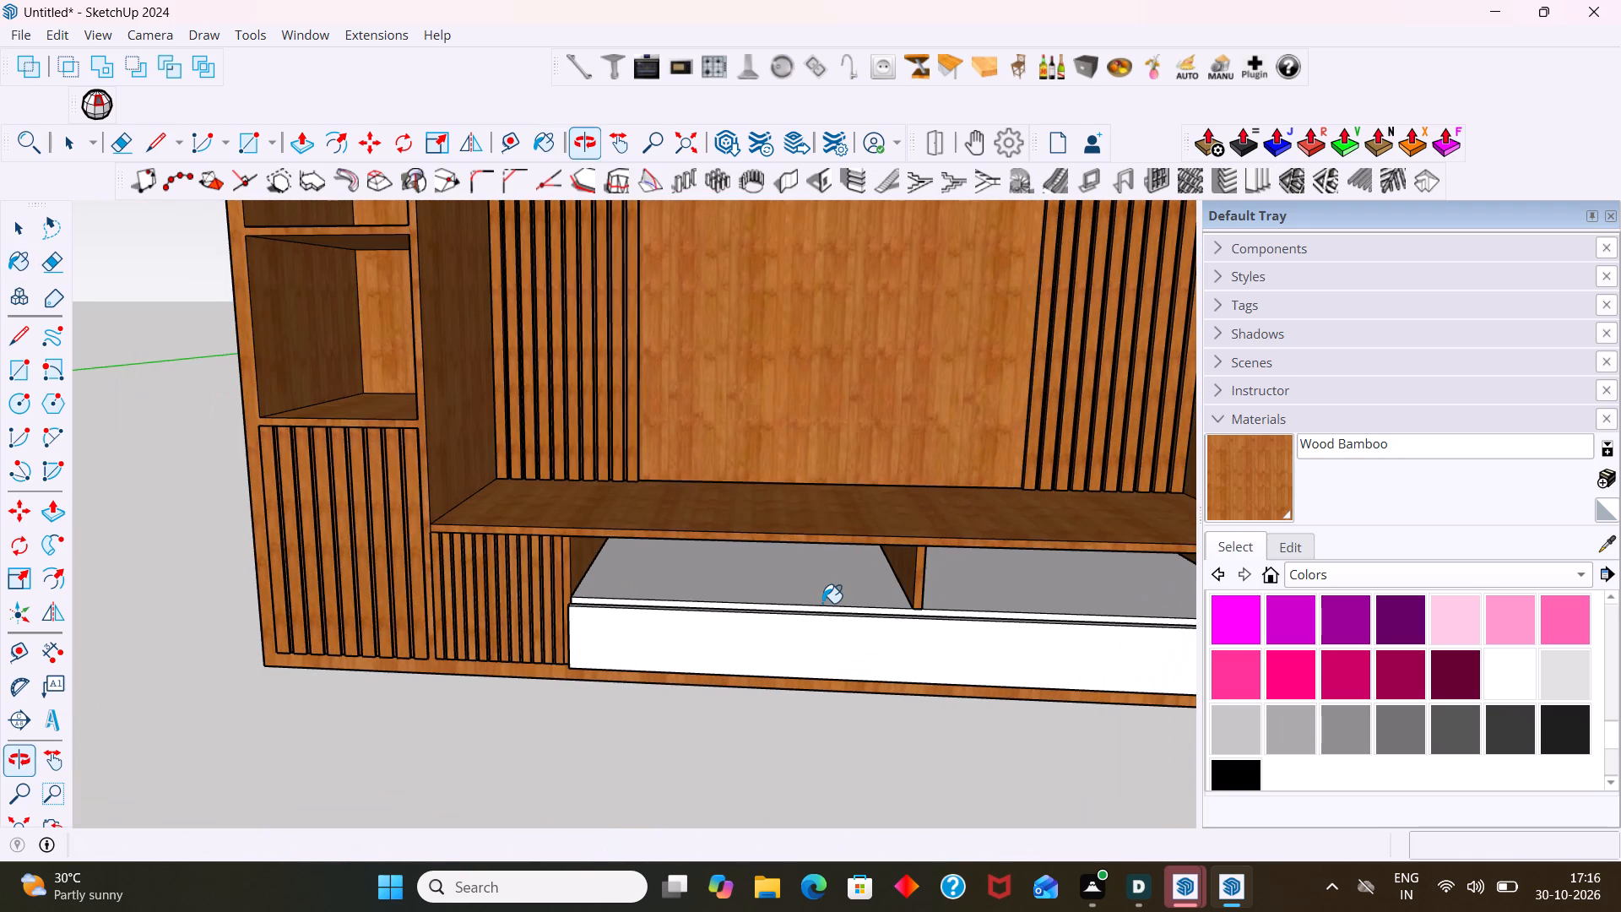
shift+middle_drag(821, 601, 470, 506)
scroll(650, 517, up, 2)
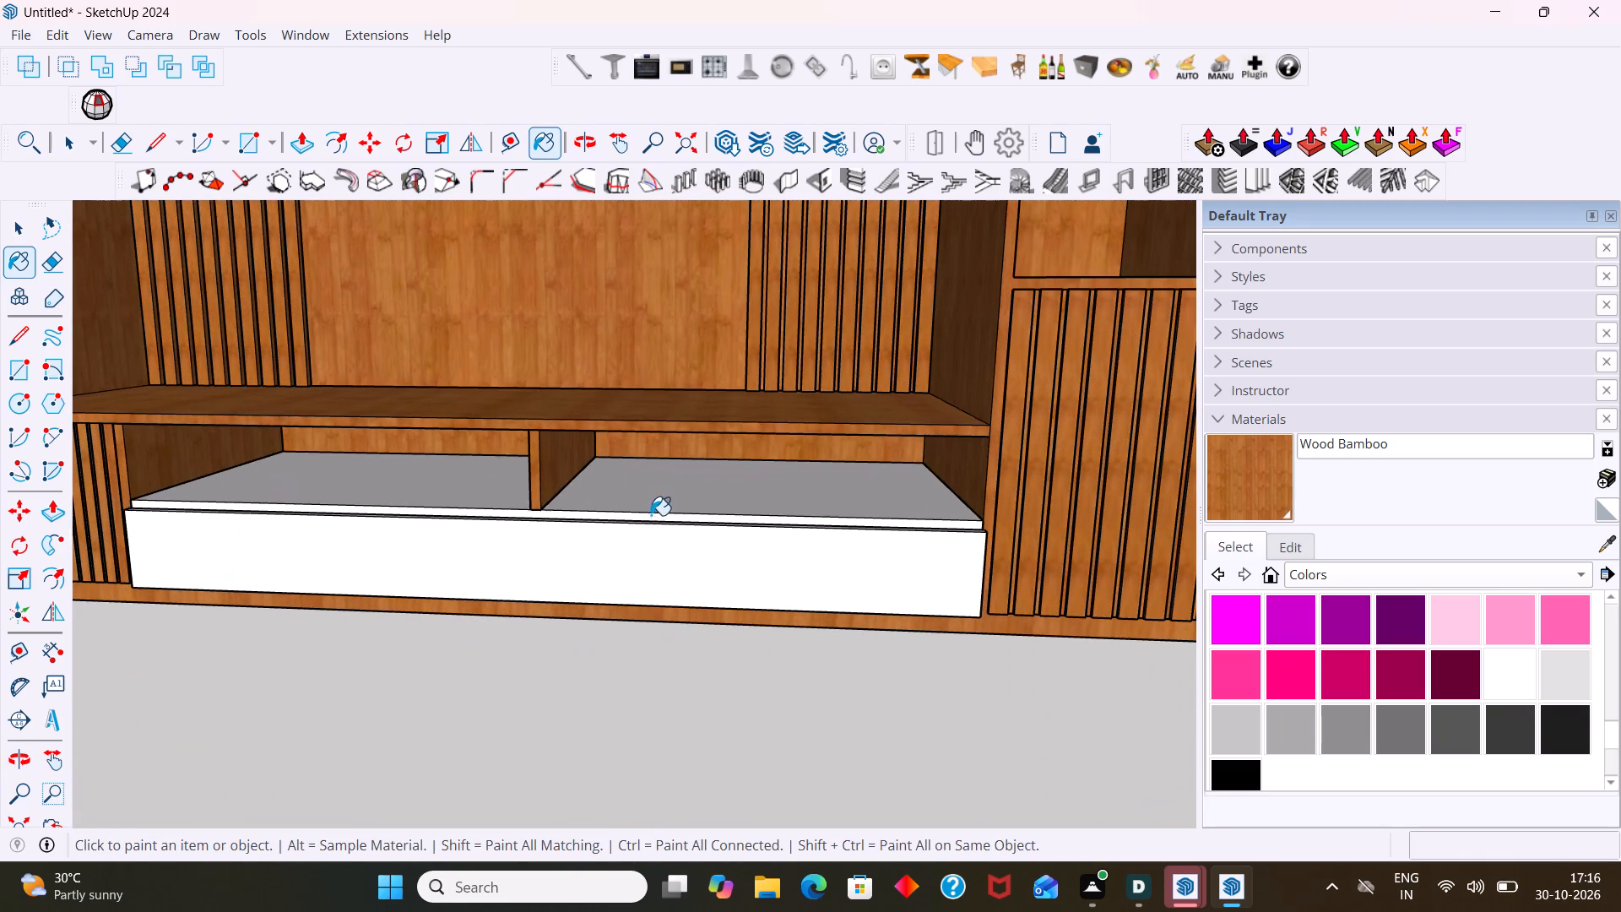
click(652, 511)
Paint the long white drawer front at the cabinet's base with Wood Bamboo.
scroll(664, 508, down, 2)
middle_drag(791, 534, 404, 454)
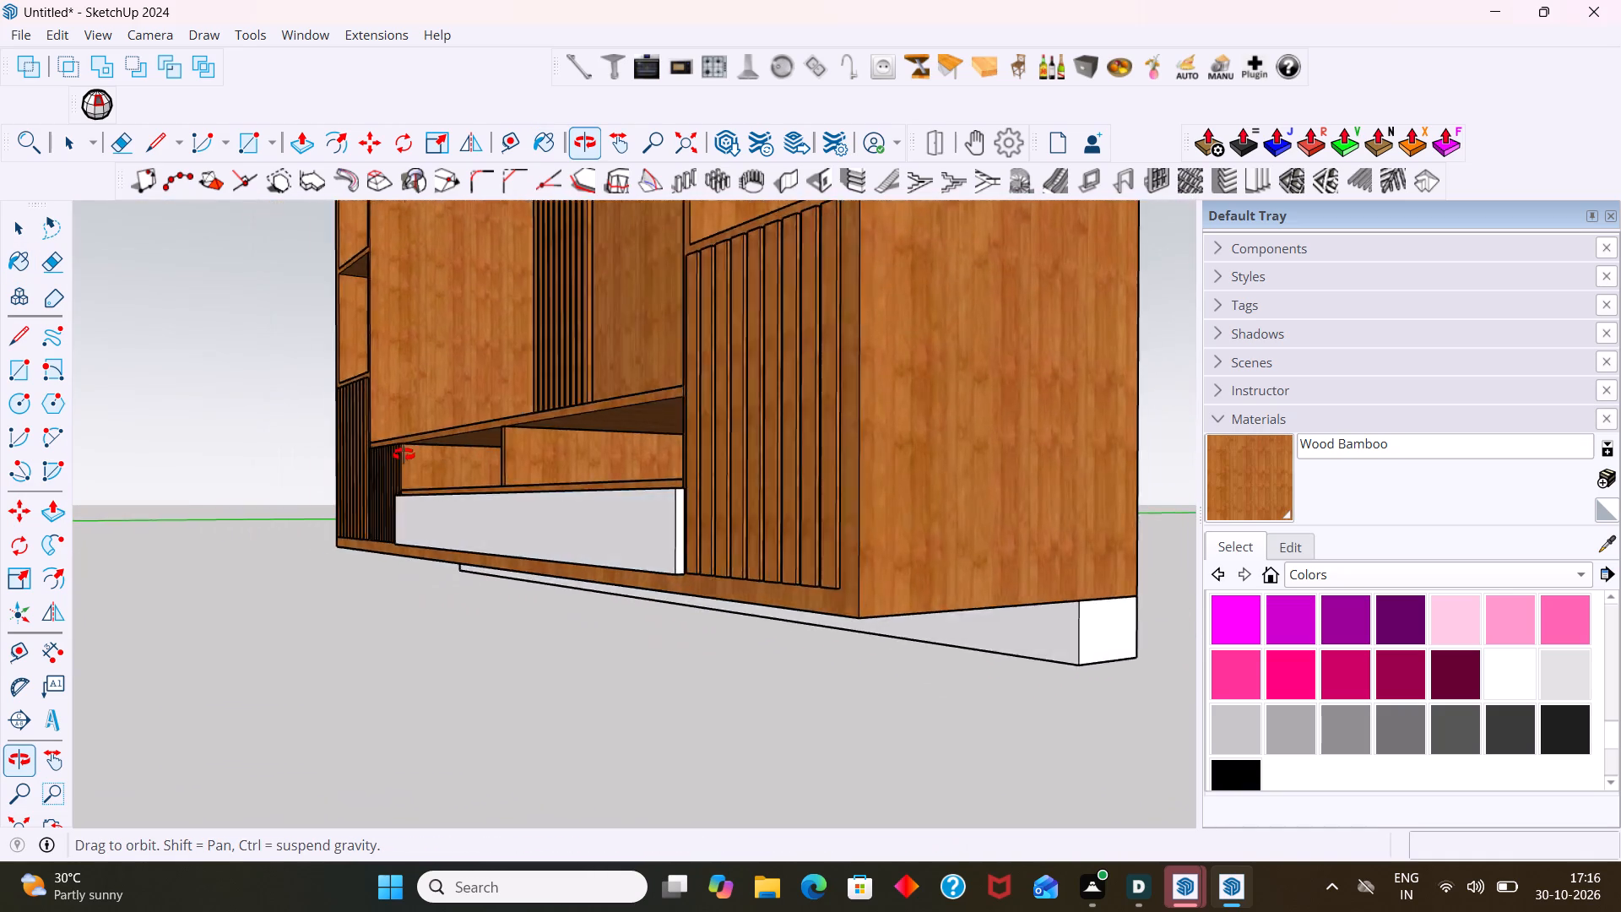
middle_drag(404, 454, 757, 588)
scroll(748, 586, down, 3)
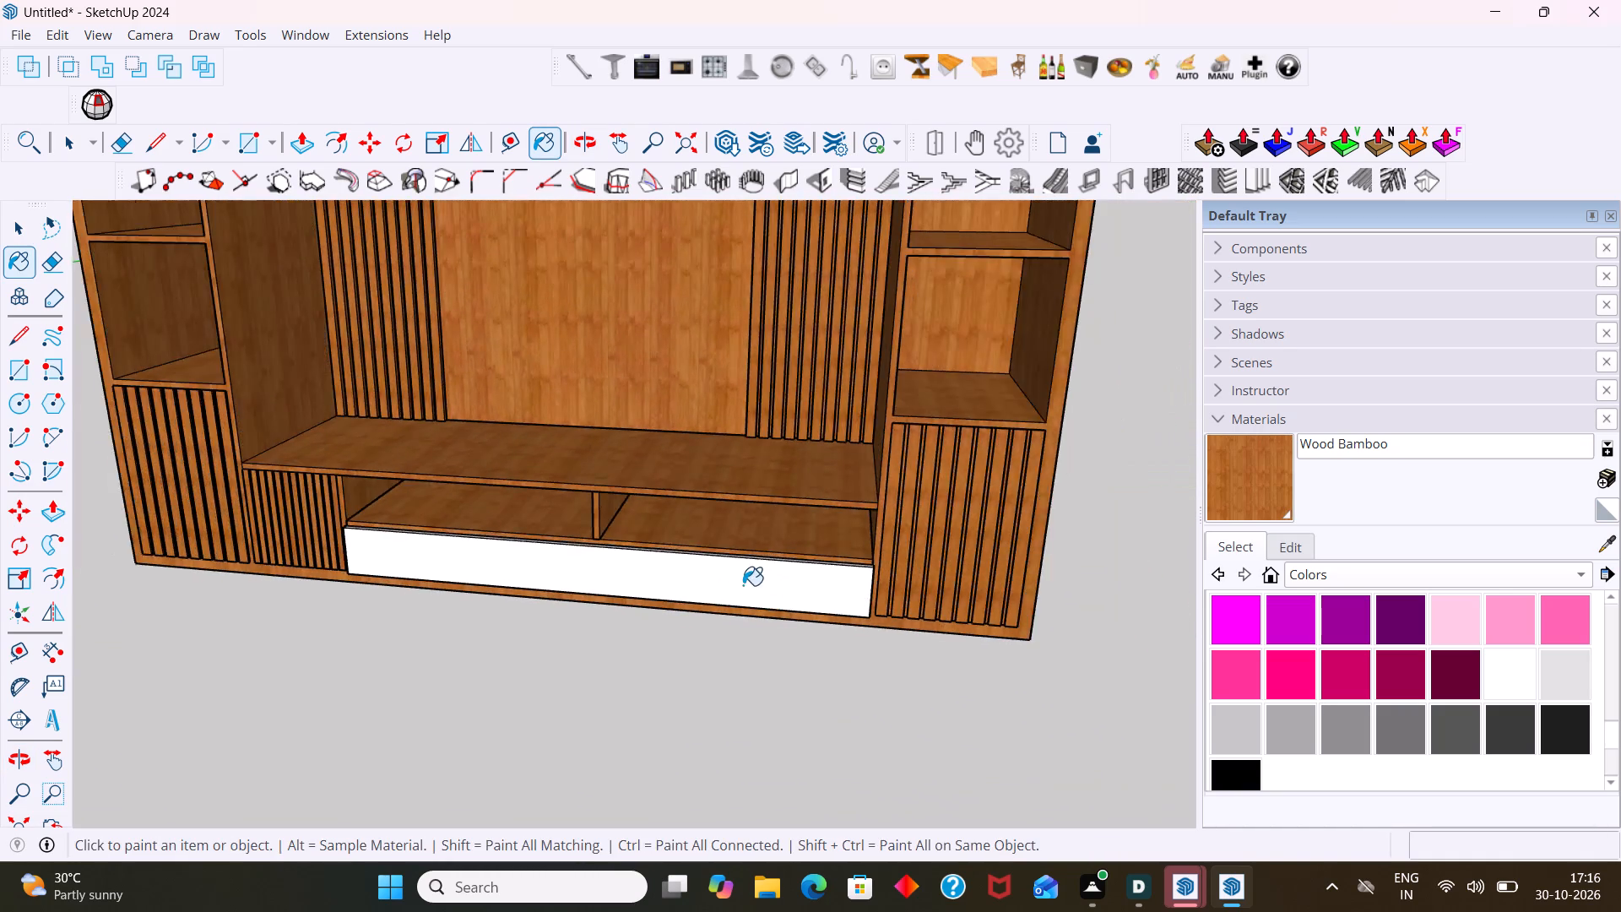
scroll(743, 585, down, 8)
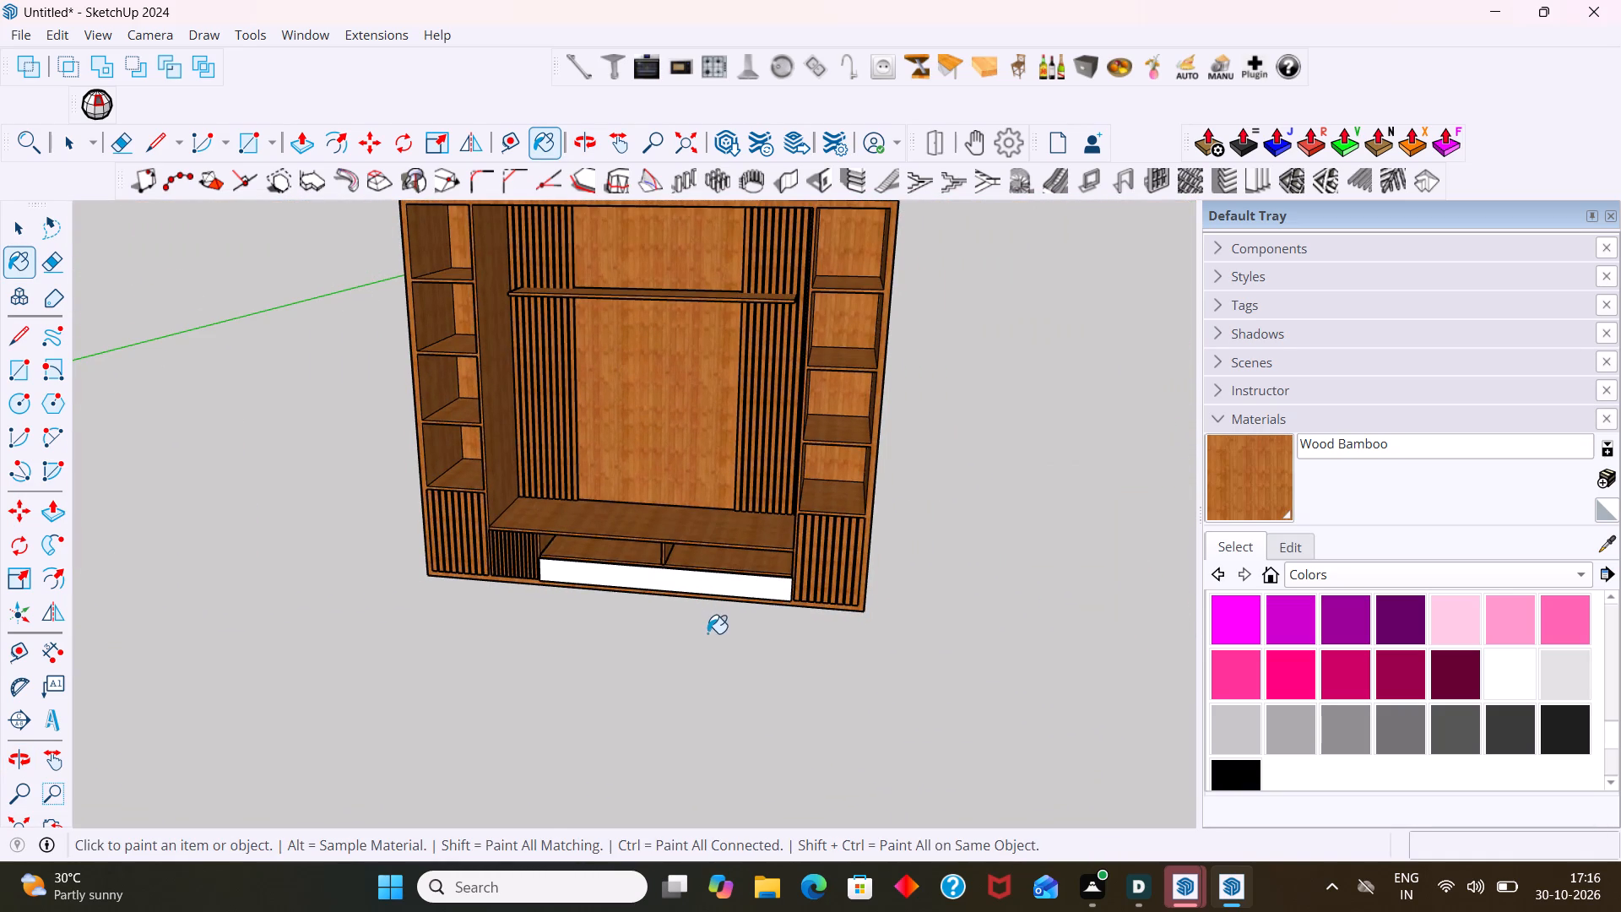
key(space)
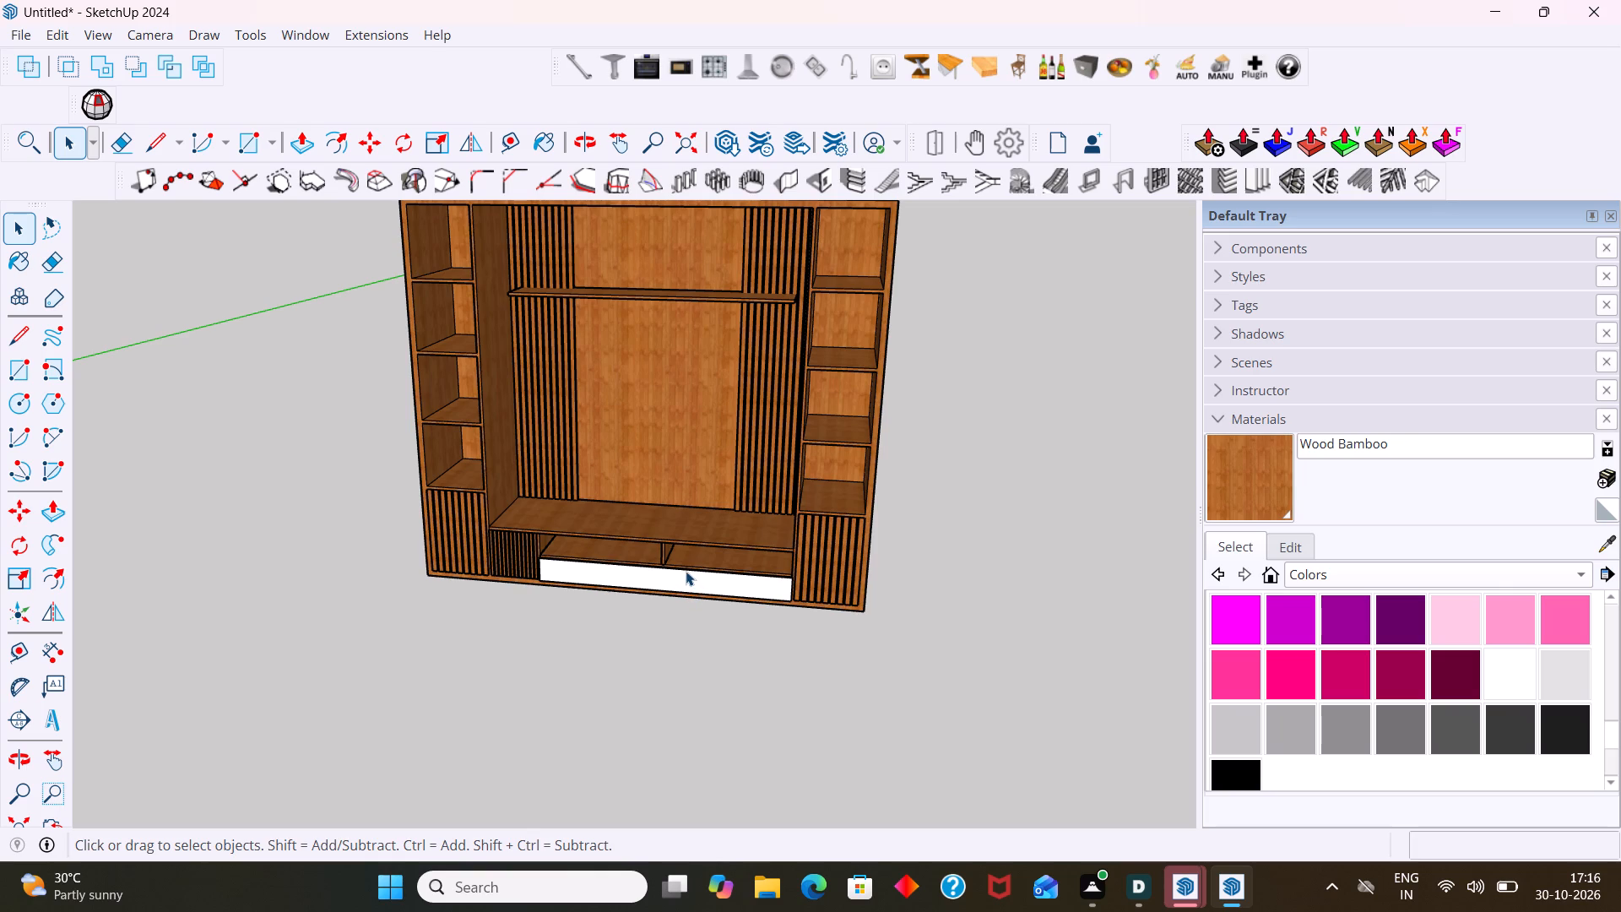
scroll(672, 589, up, 3)
middle_drag(680, 611, 835, 625)
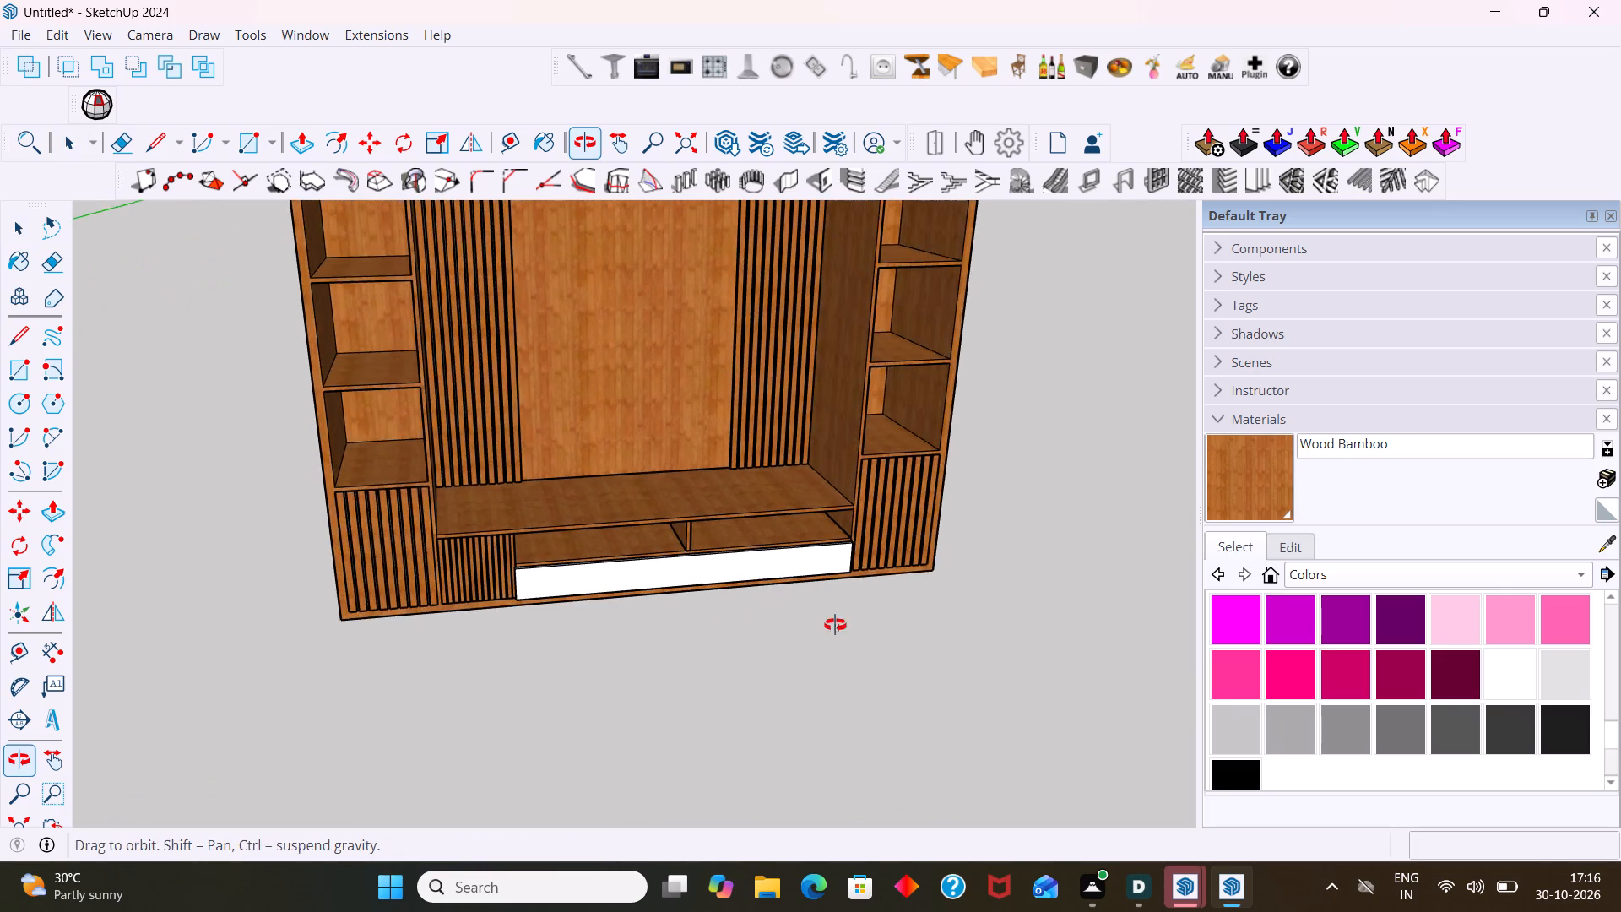
middle_drag(835, 625, 836, 625)
scroll(827, 604, up, 1)
scroll(827, 604, down, 8)
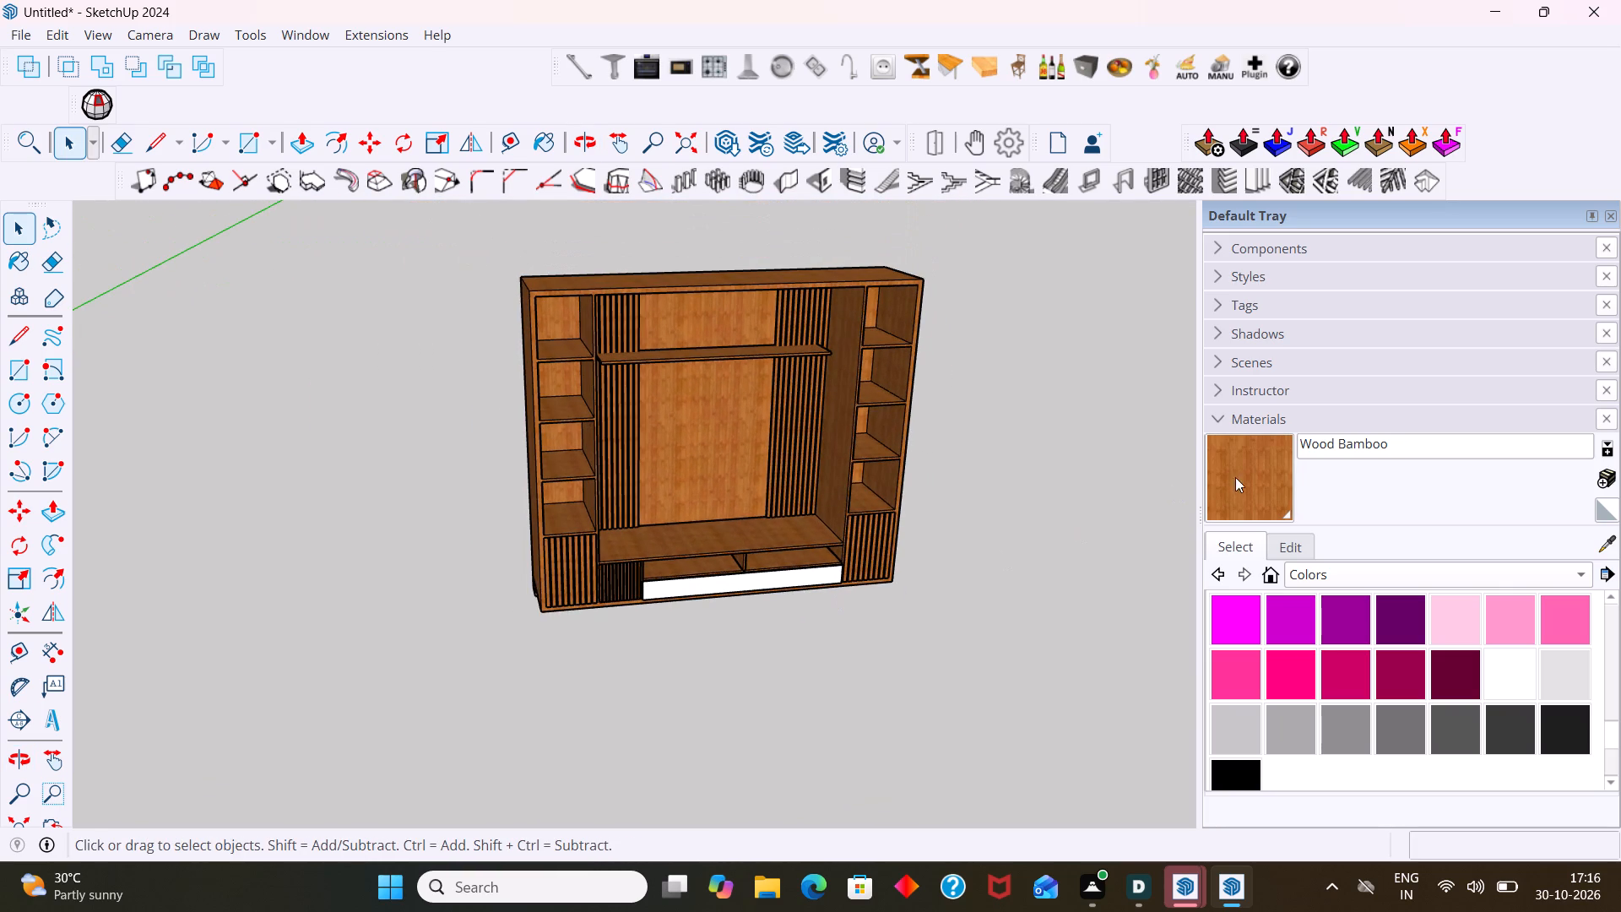
click(1255, 475)
scroll(650, 632, up, 8)
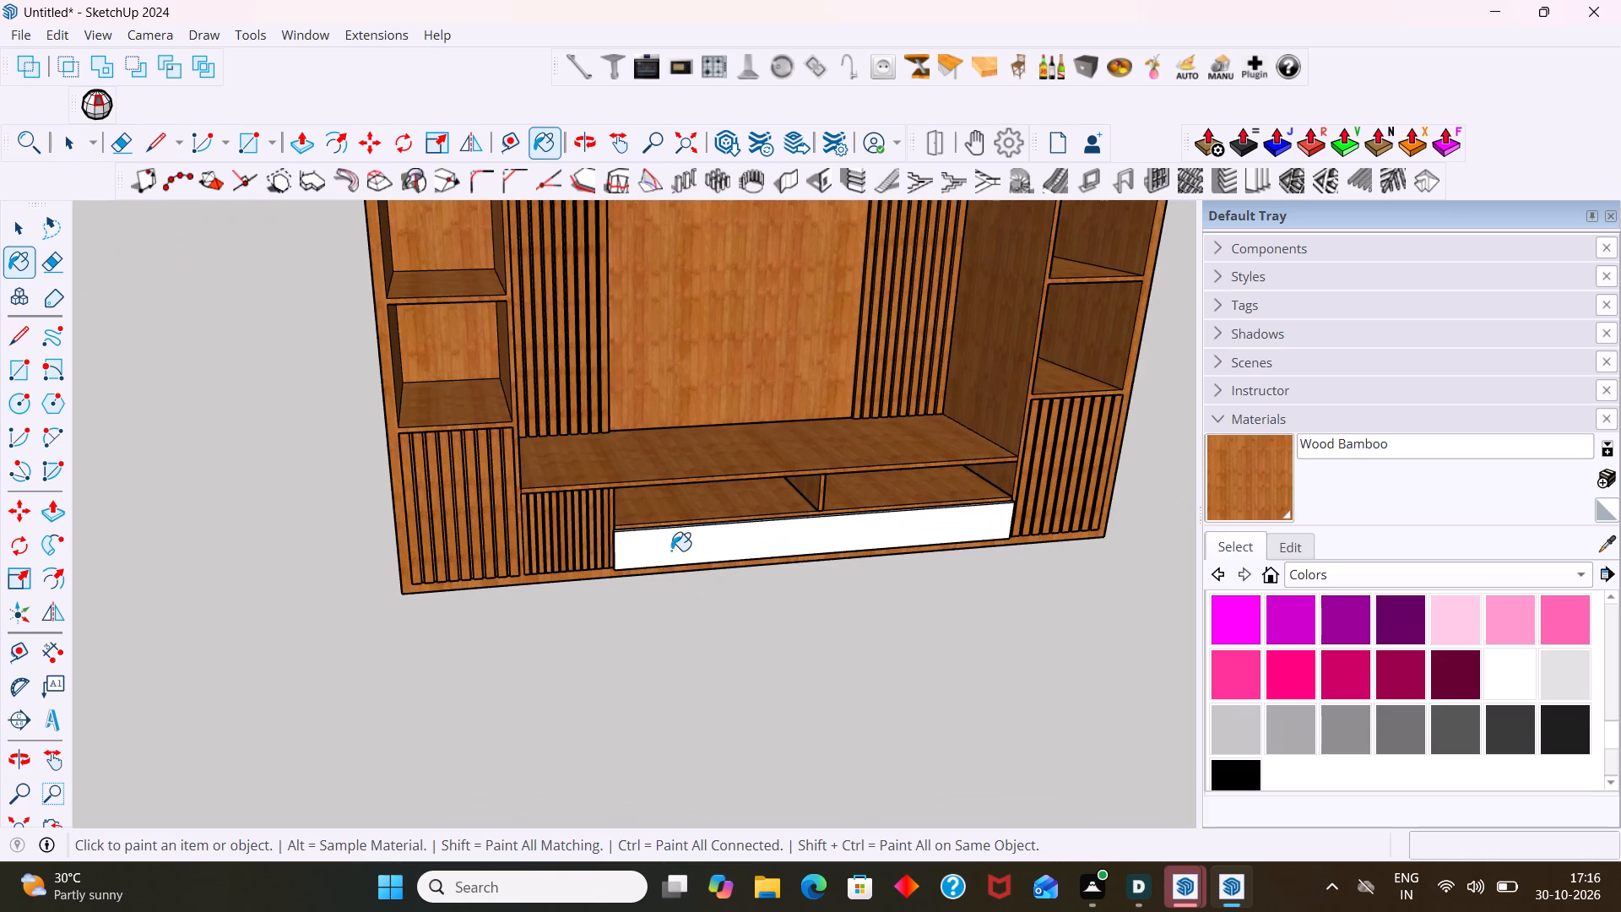
click(671, 551)
scroll(688, 585, down, 3)
middle_drag(761, 627, 724, 622)
shift+middle_drag(724, 621, 538, 573)
key(space)
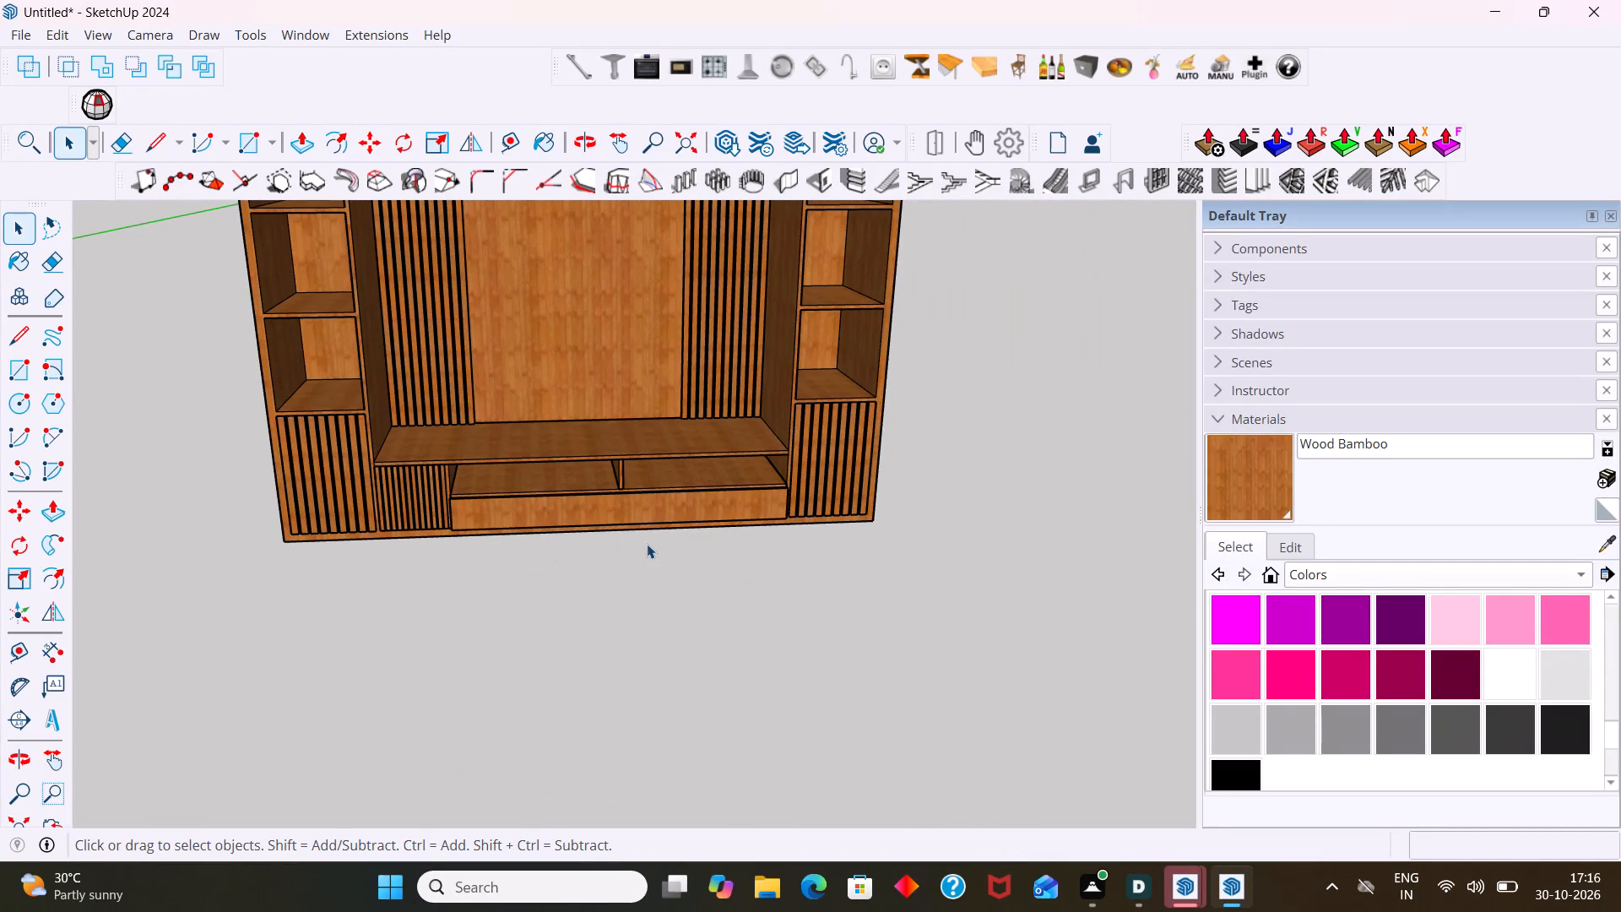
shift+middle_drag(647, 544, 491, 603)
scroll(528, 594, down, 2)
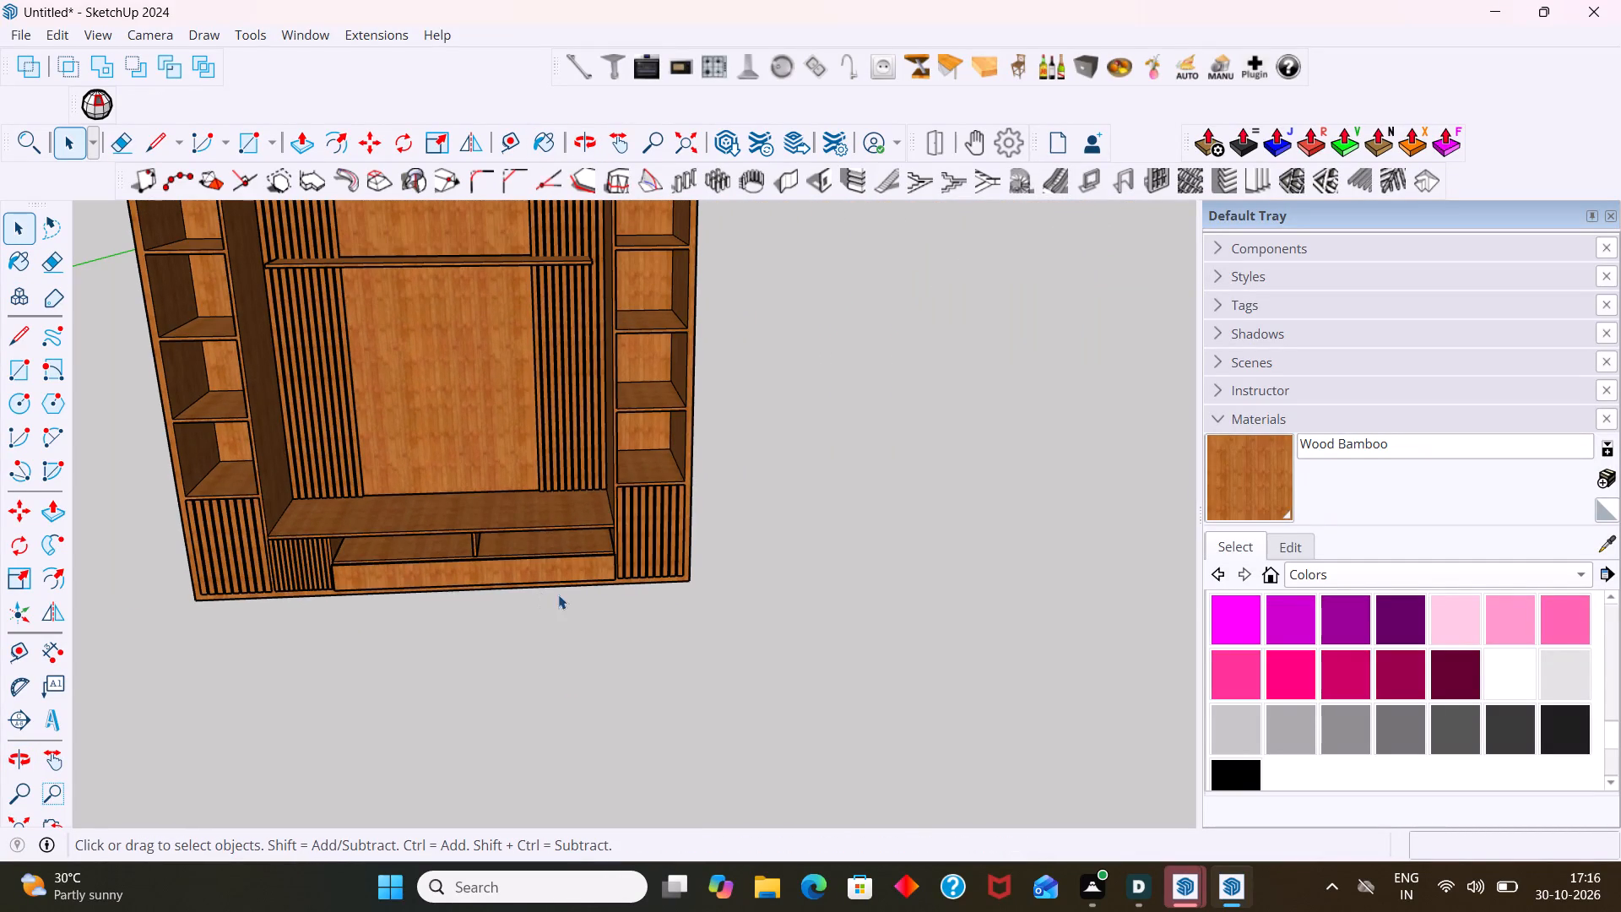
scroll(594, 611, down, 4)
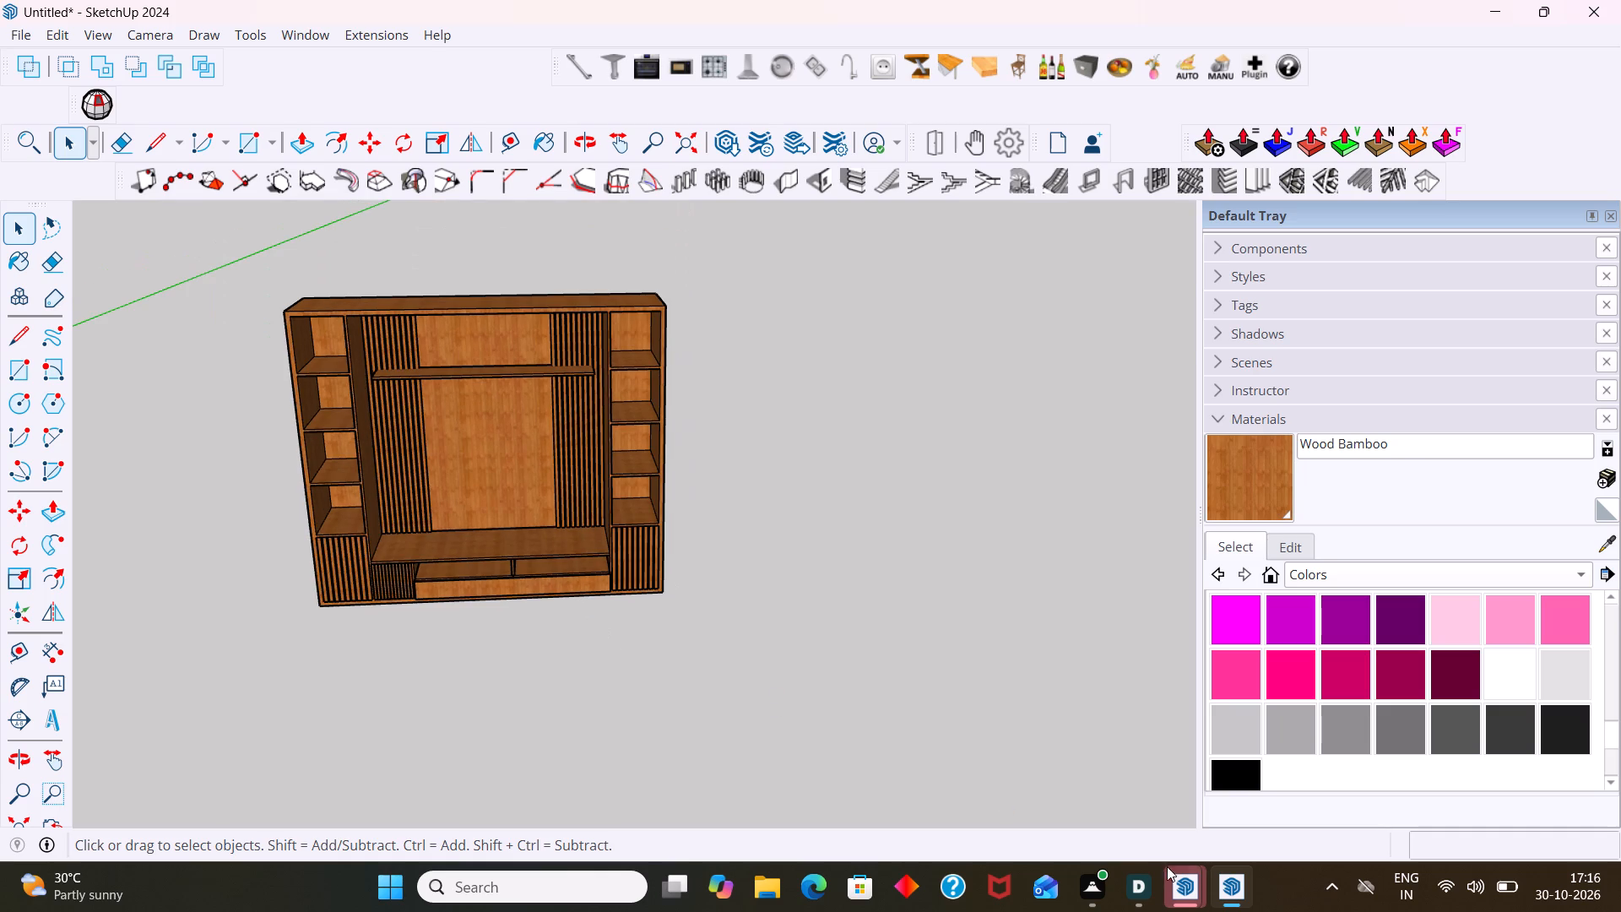
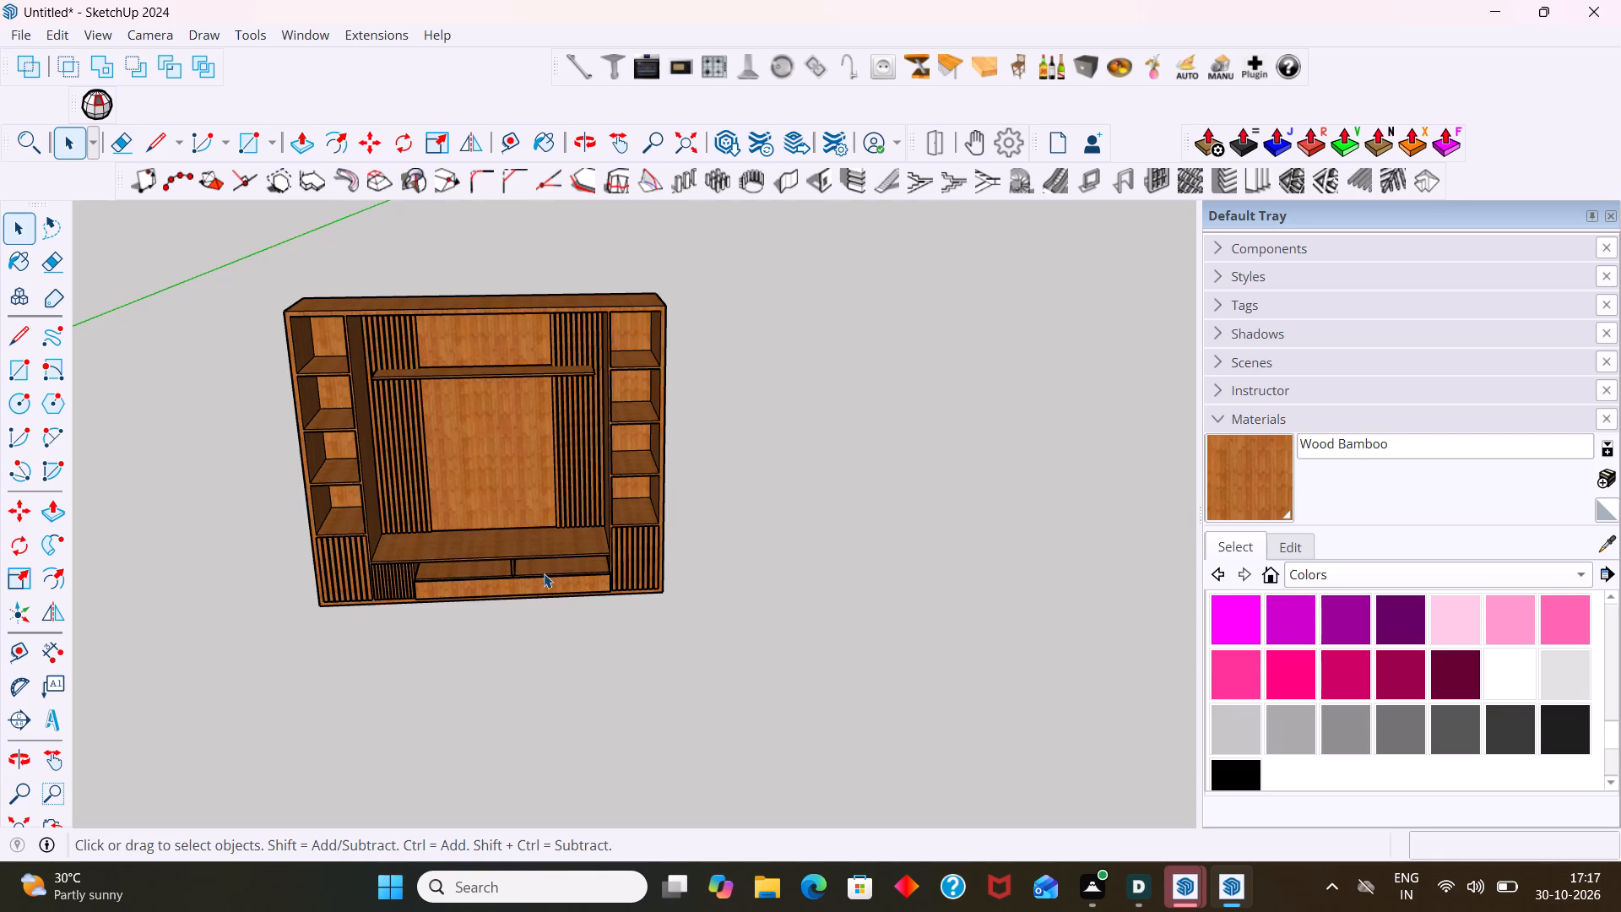
Examine the bamboo-finished wall cabinet up close and from several angles.
scroll(472, 498, up, 2)
middle_drag(463, 501, 626, 470)
scroll(486, 470, up, 6)
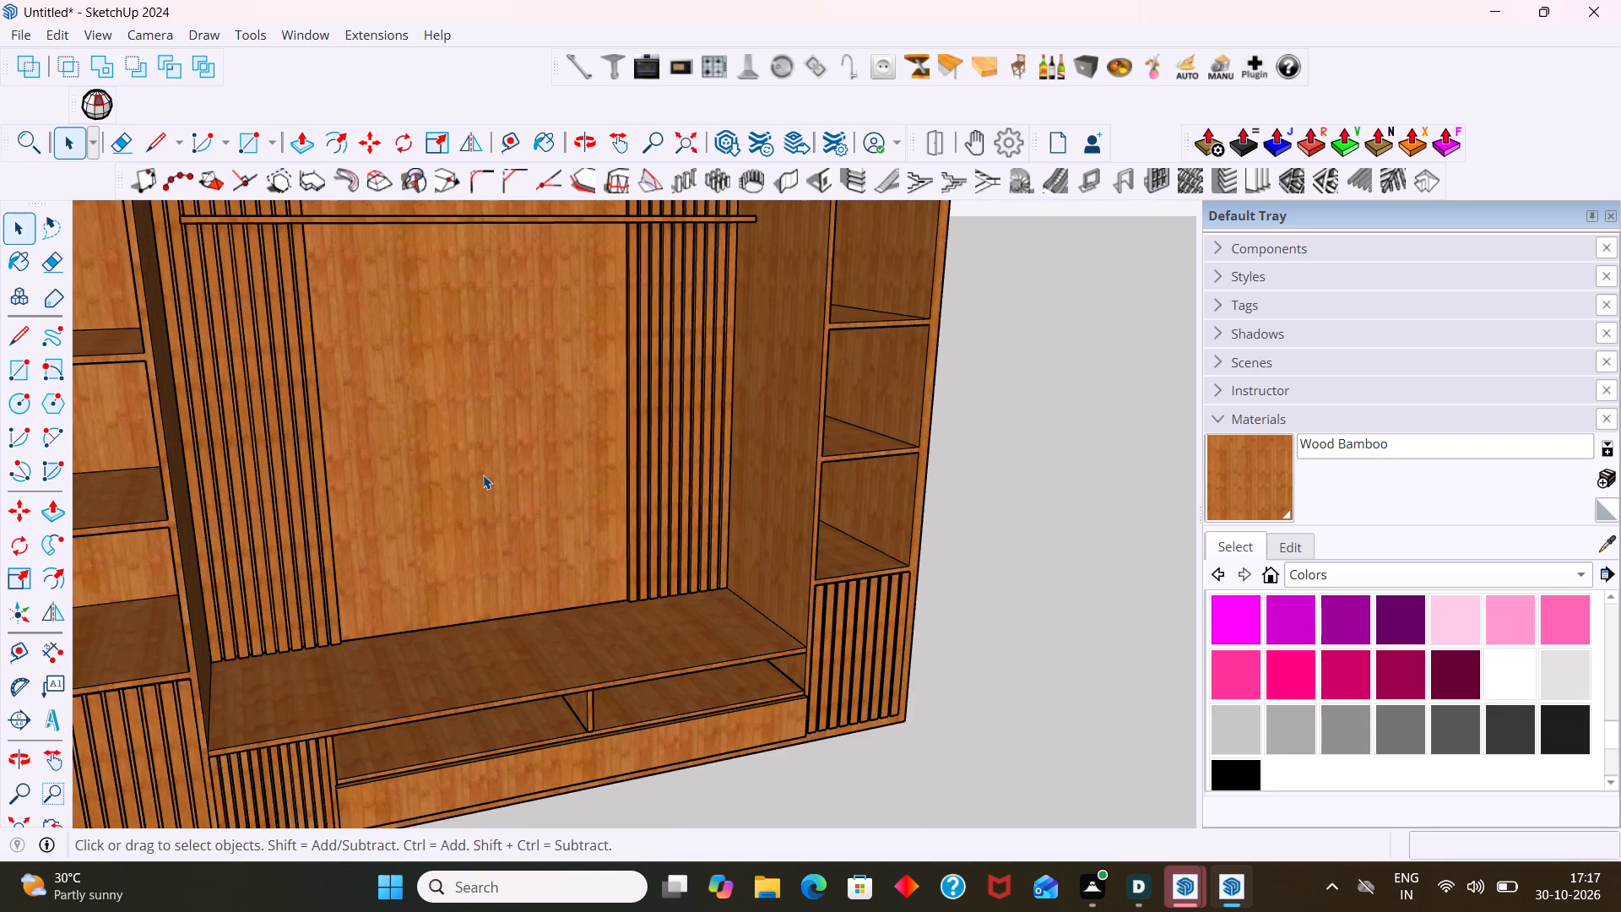
middle_drag(483, 475, 312, 584)
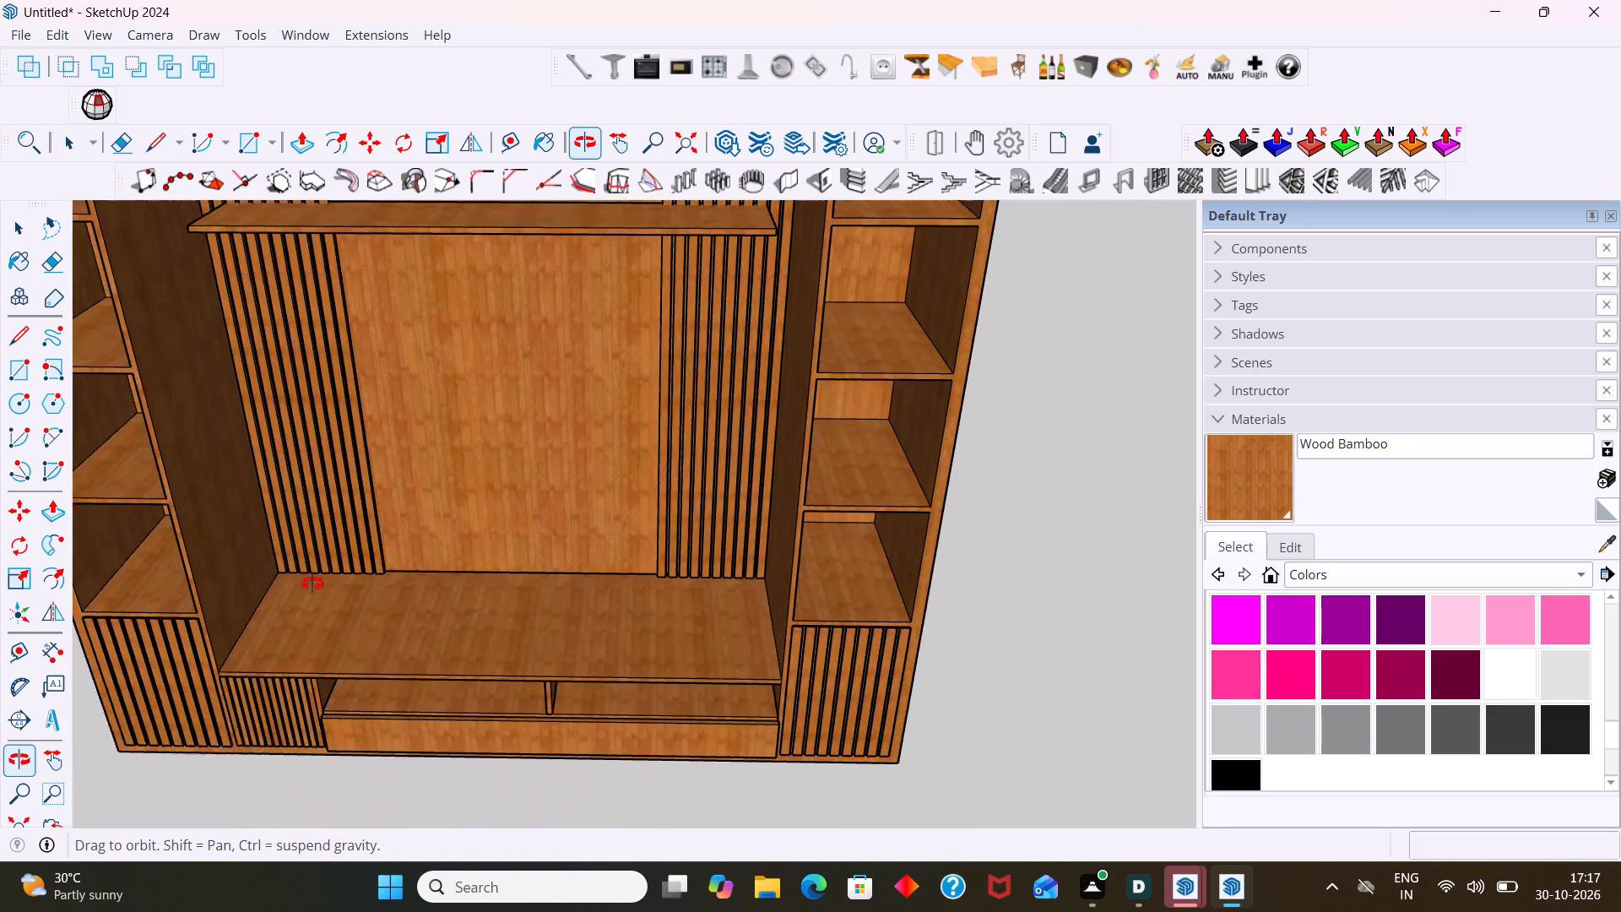
middle_drag(312, 584, 275, 621)
scroll(301, 540, down, 5)
middle_drag(400, 519, 546, 446)
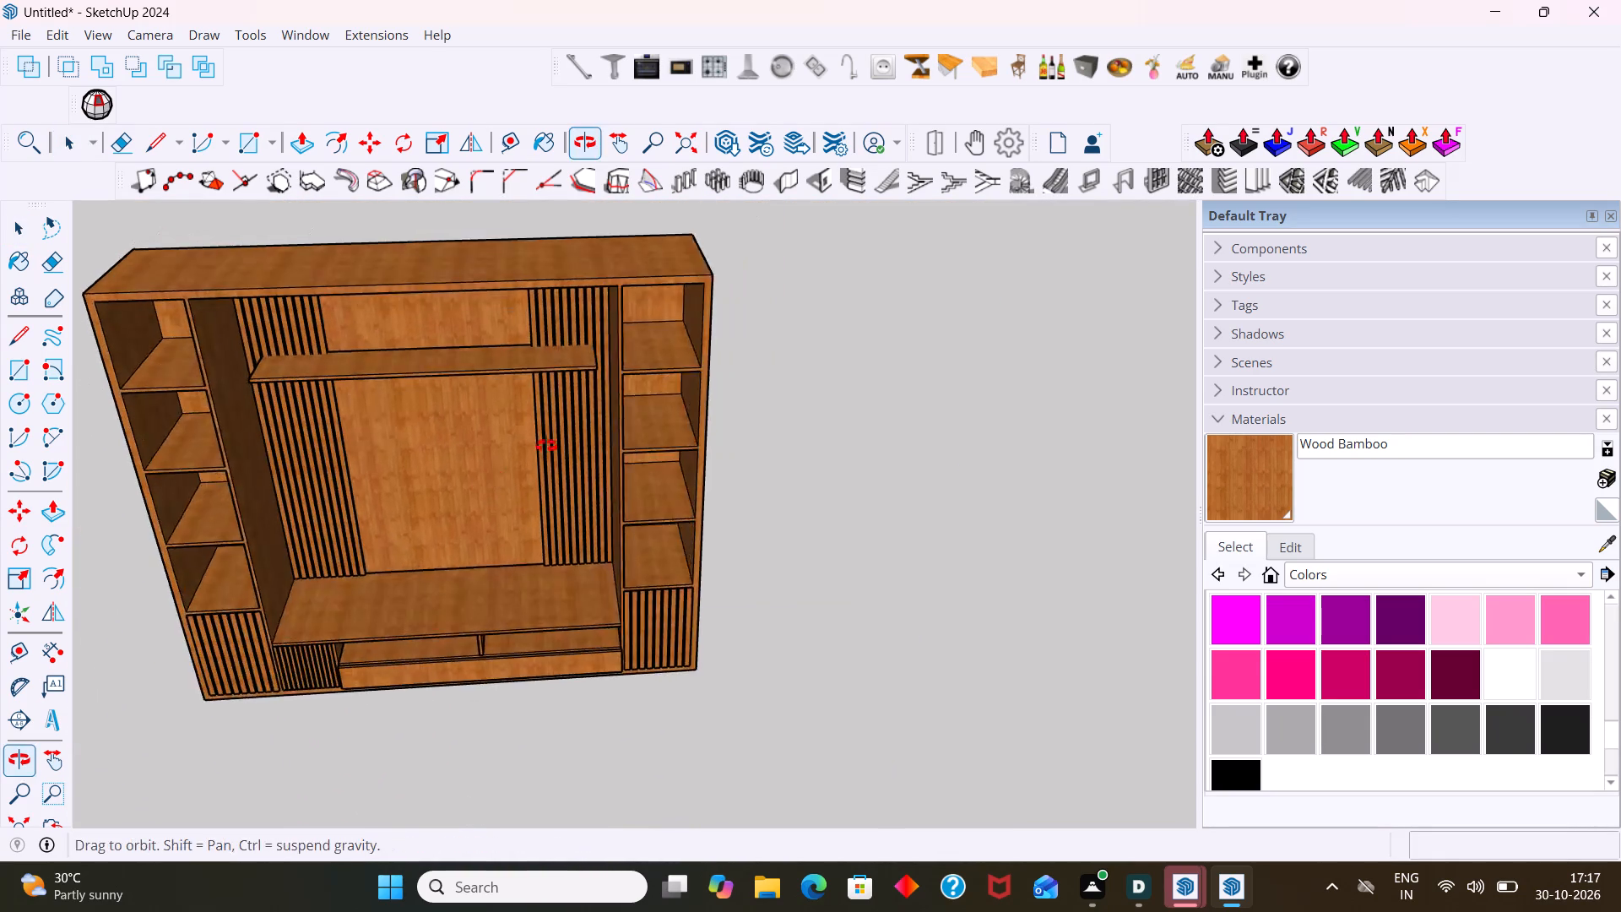
middle_drag(546, 446, 637, 404)
Inside the carcass group, paint the central back panel face between the slatted strips with Color L05, and leave the group.
scroll(485, 338, up, 1)
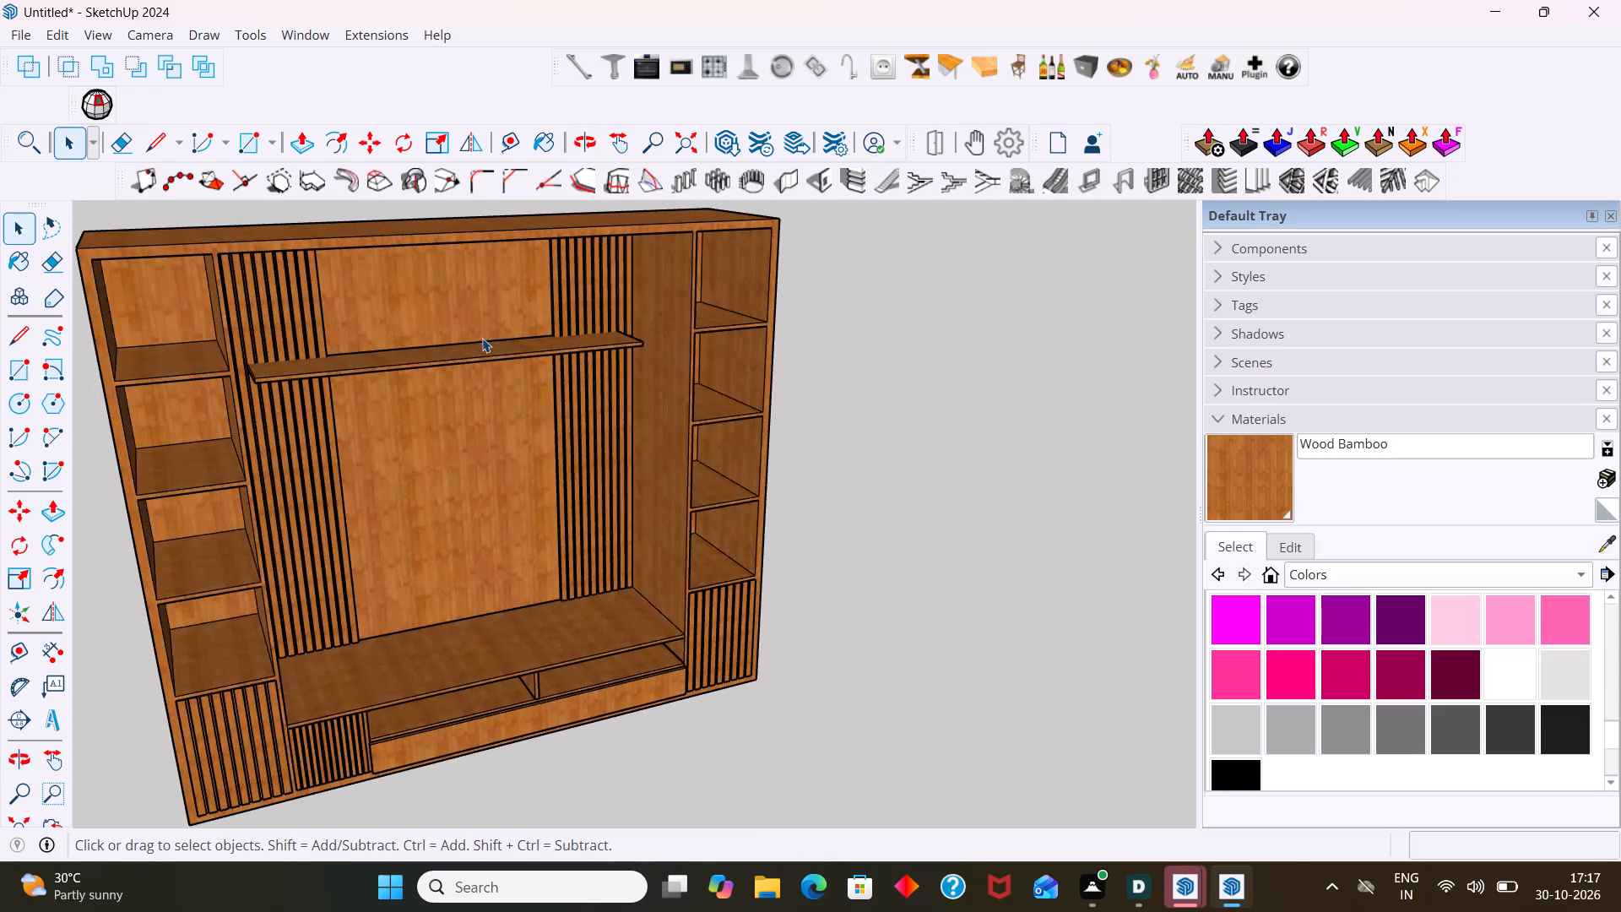
scroll(431, 320, up, 2)
click(431, 320)
triple_click(431, 319)
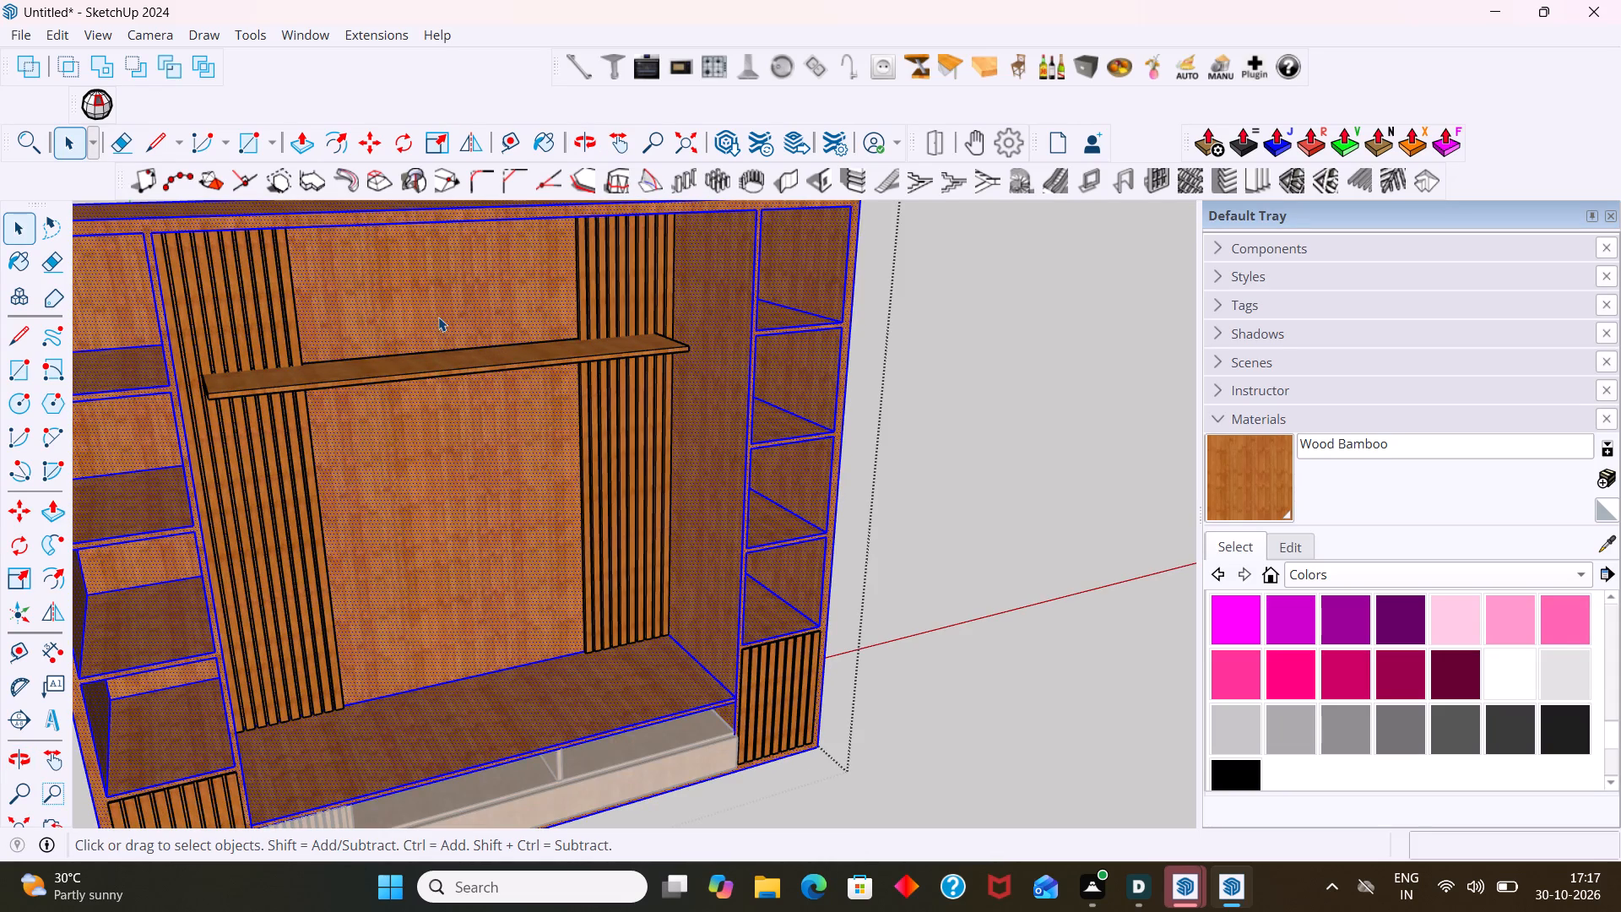
click(446, 317)
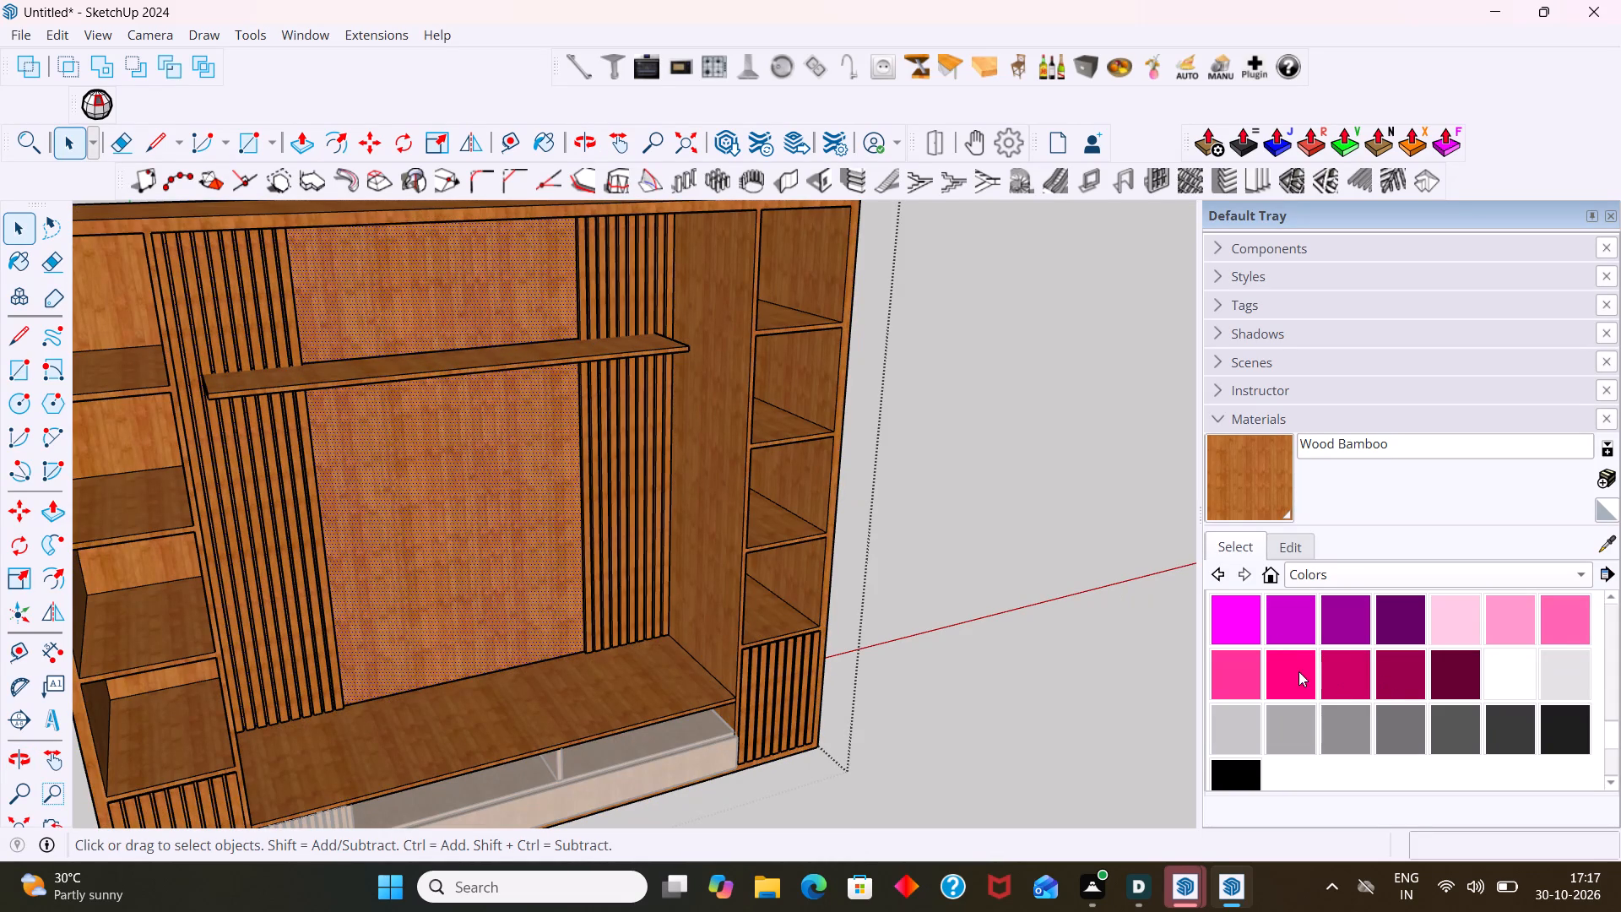
click(1298, 671)
click(526, 525)
scroll(545, 521, down, 4)
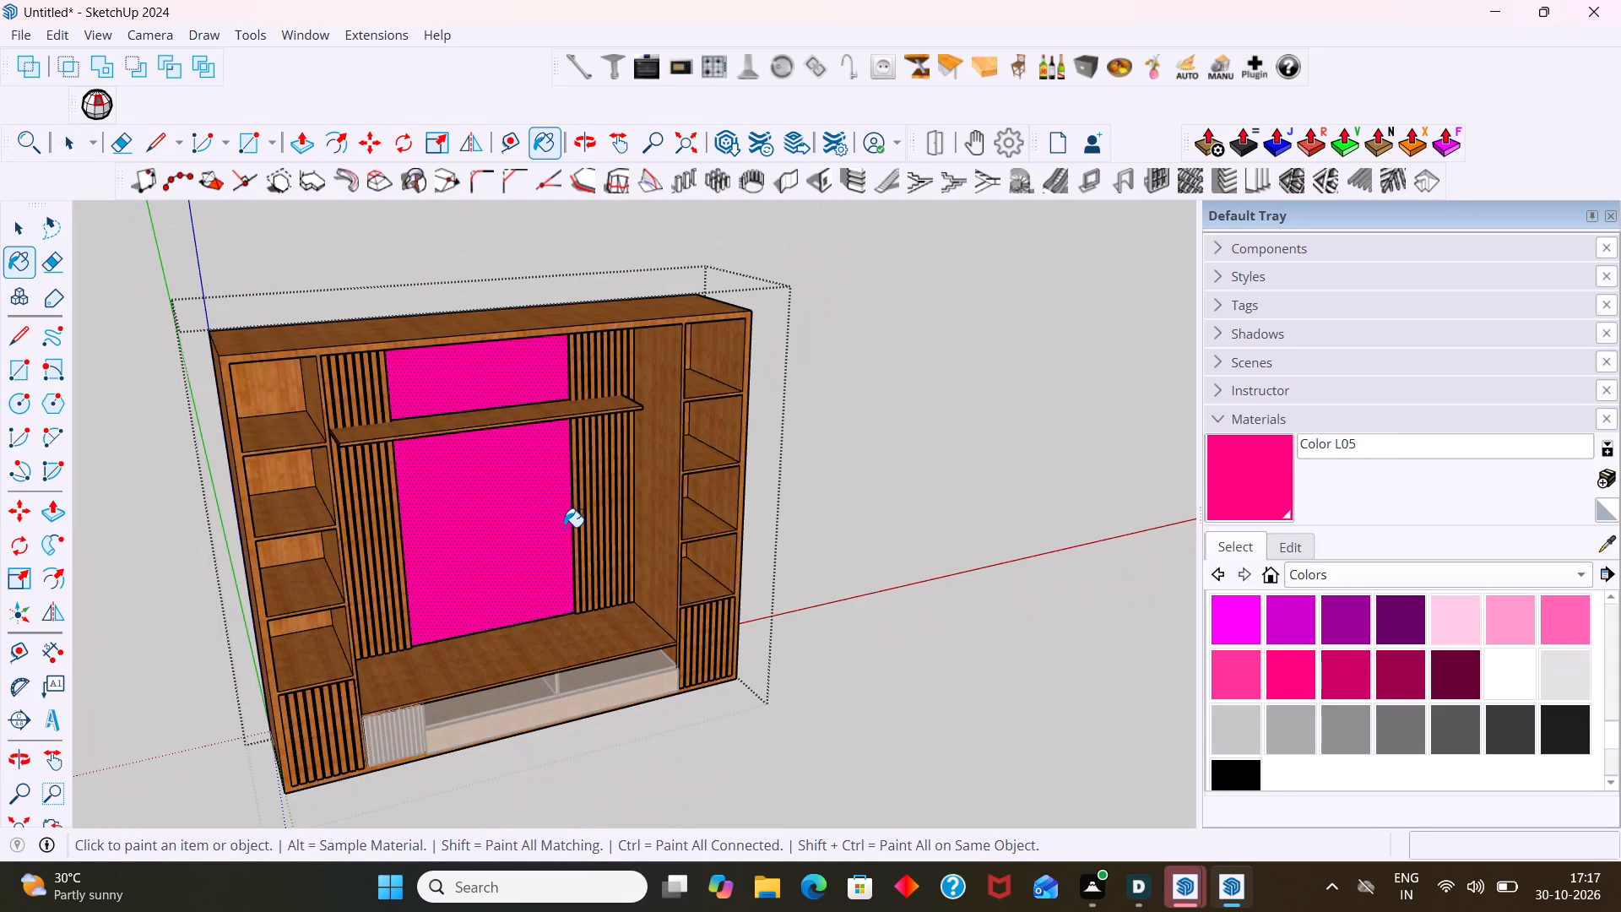
key(space)
click(875, 404)
scroll(910, 401, down, 2)
middle_drag(898, 431, 879, 434)
click(885, 445)
Examine the pink back panel against the bamboo slats and shelves from the front, both near and far.
middle_drag(870, 469, 598, 430)
scroll(608, 448, up, 4)
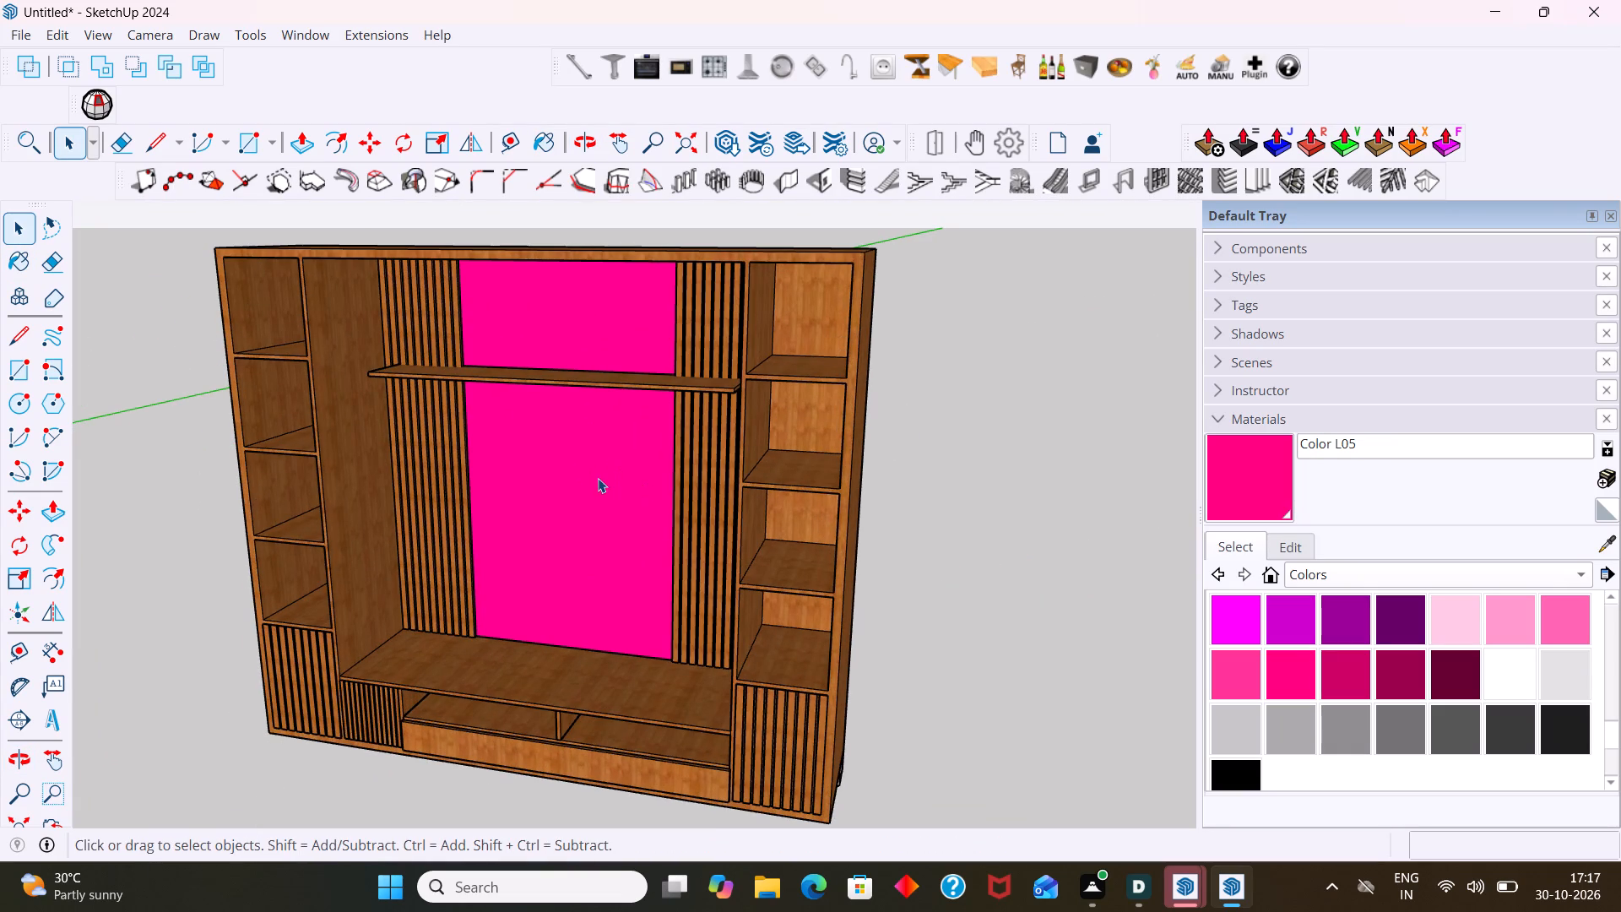
middle_drag(598, 476, 688, 462)
scroll(670, 465, down, 2)
scroll(680, 465, up, 3)
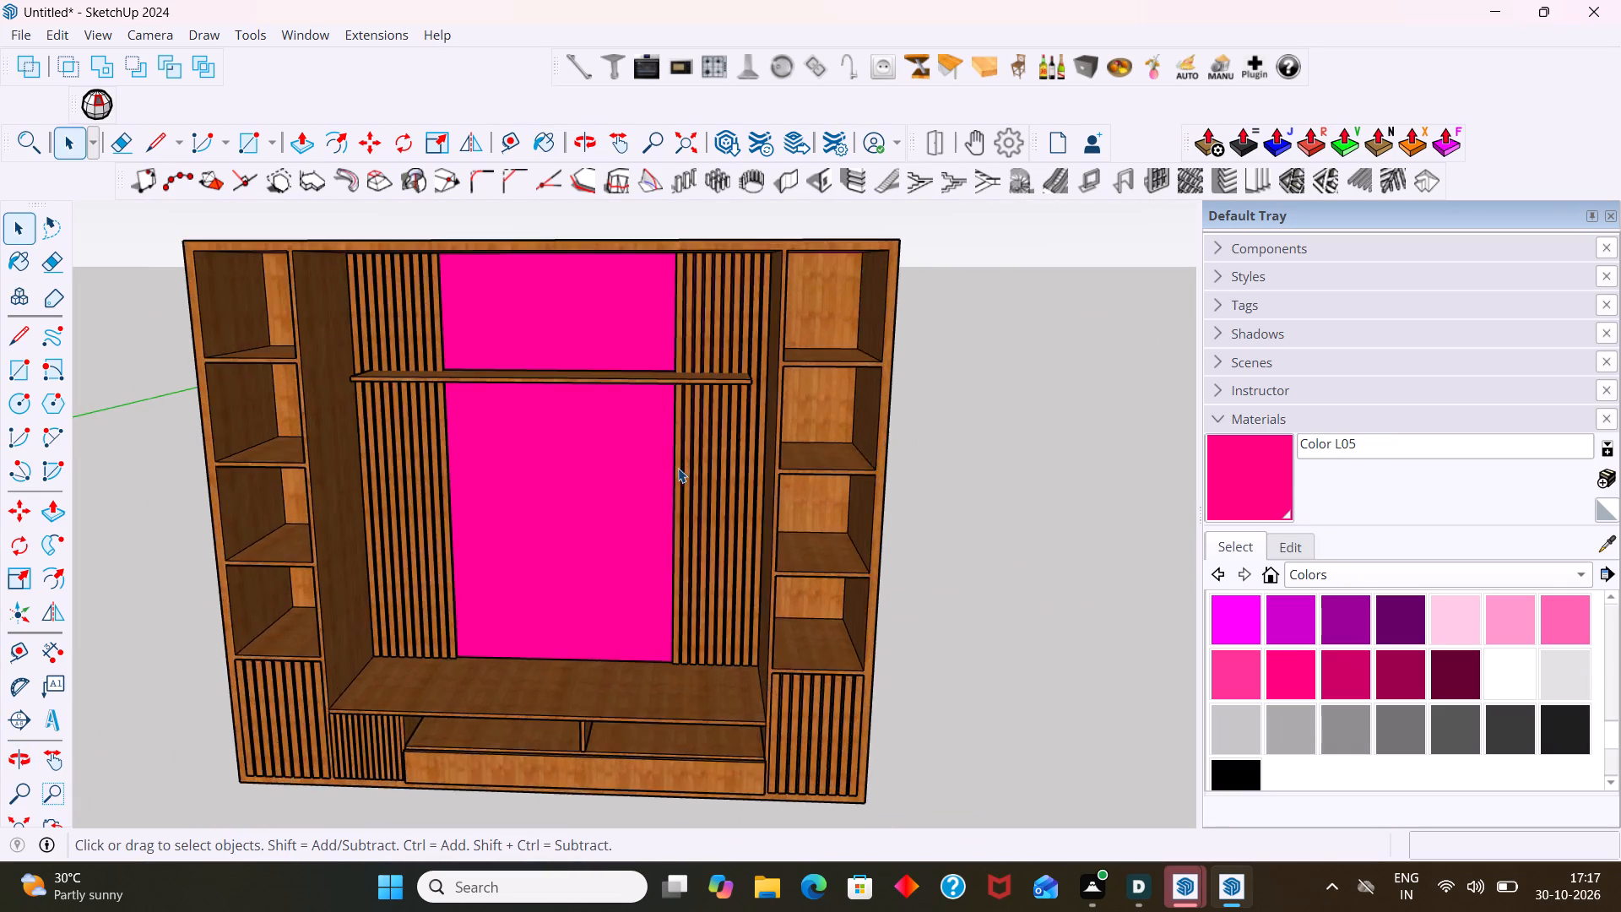
scroll(678, 468, up, 3)
scroll(678, 470, down, 5)
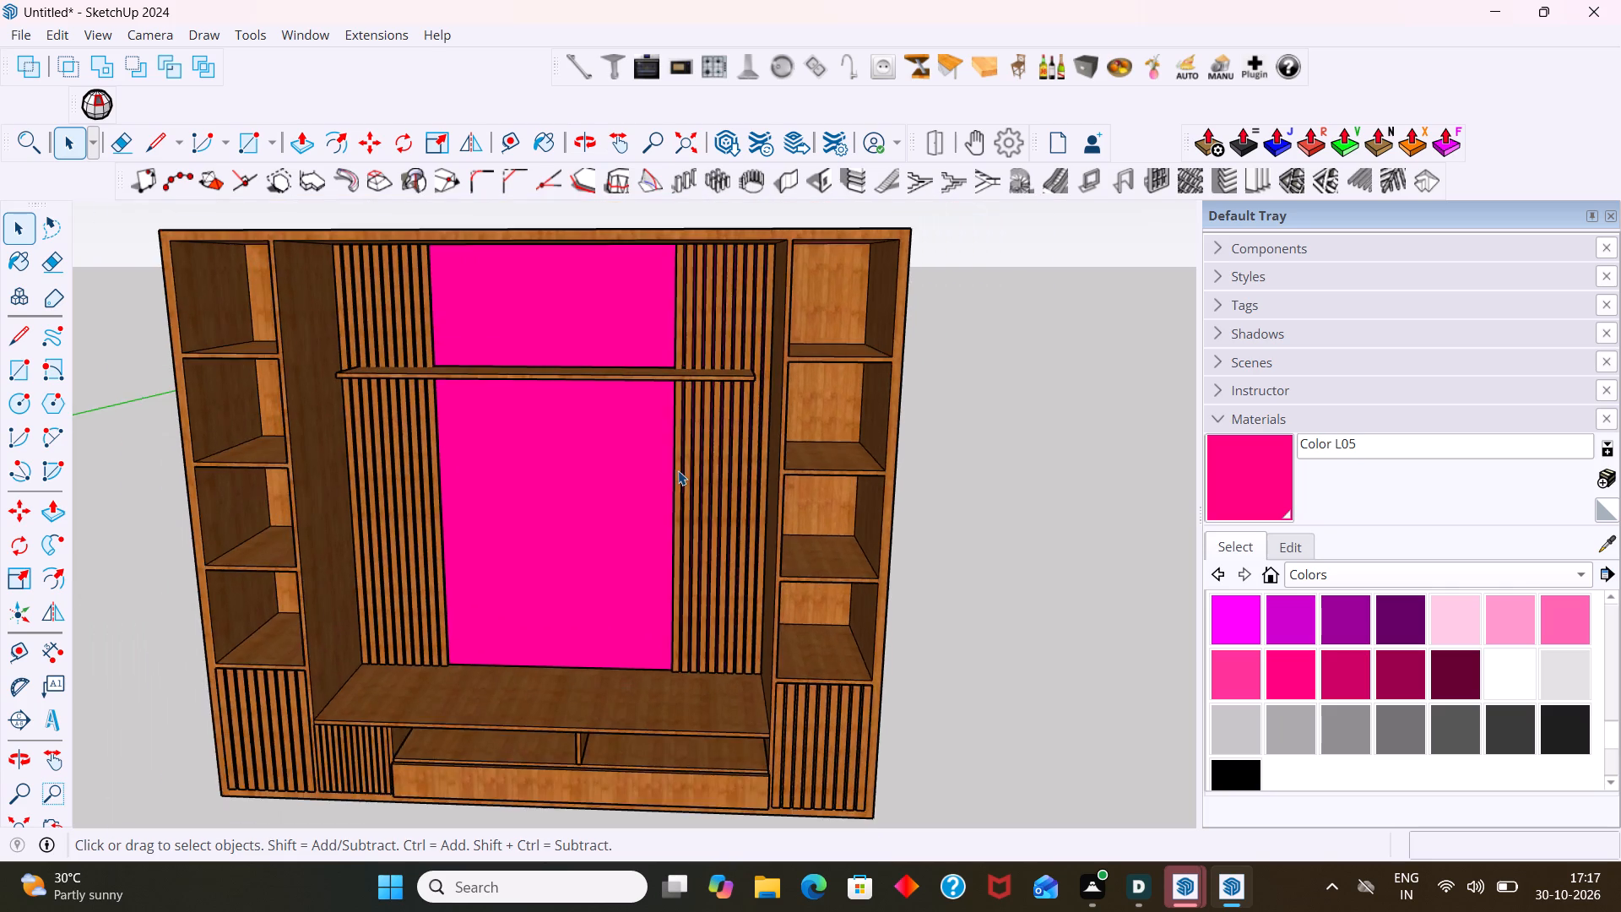
scroll(678, 470, up, 5)
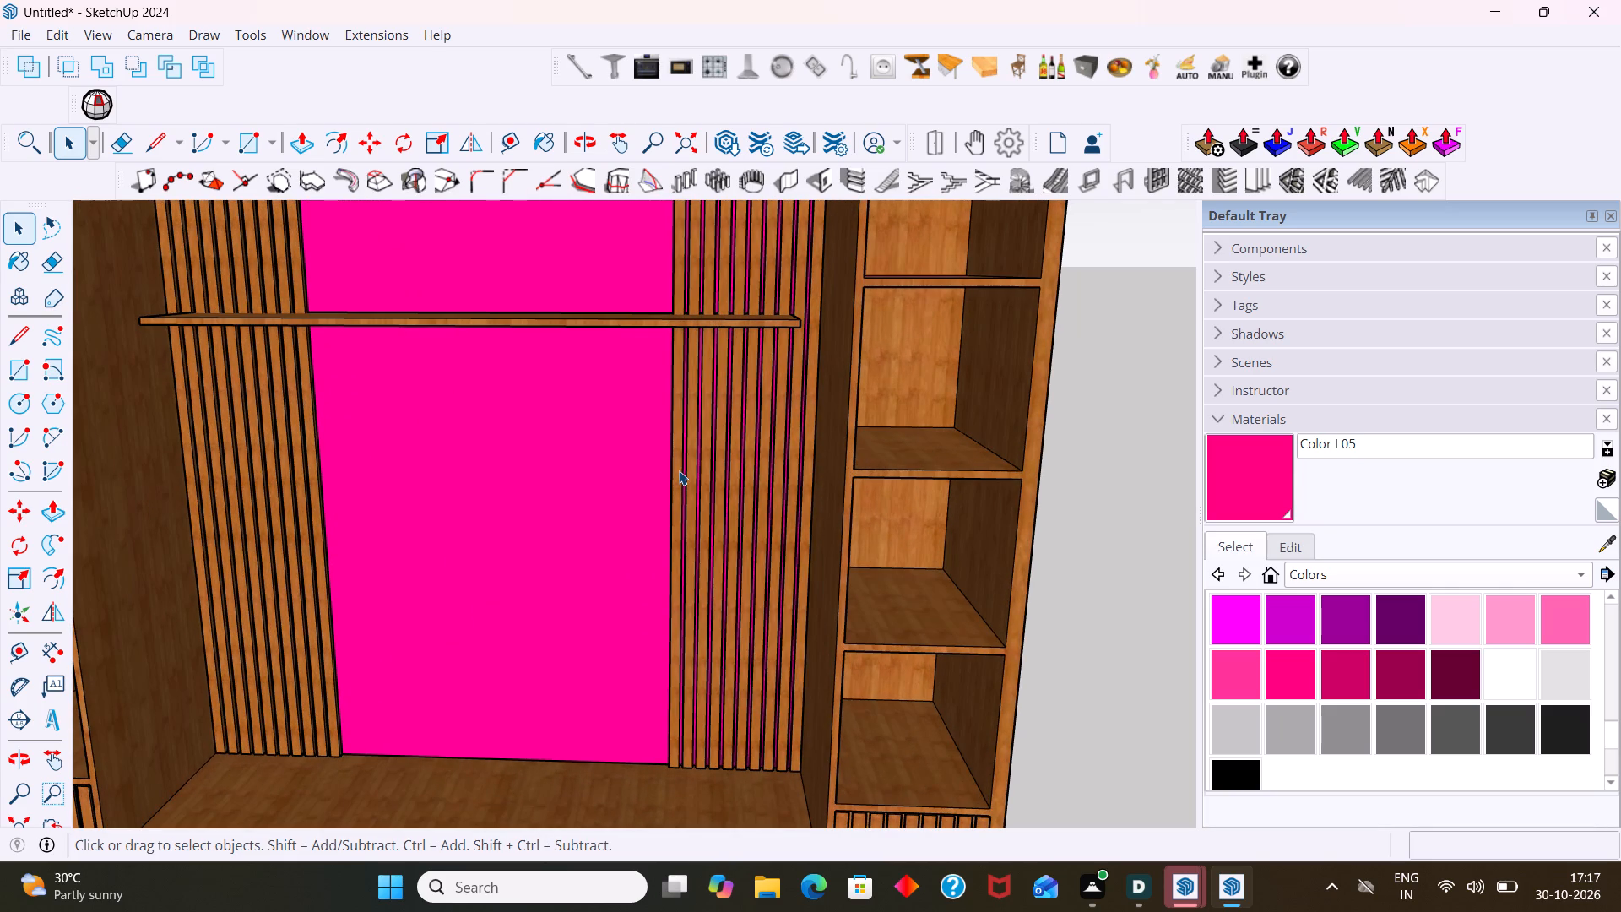
scroll(680, 472, down, 9)
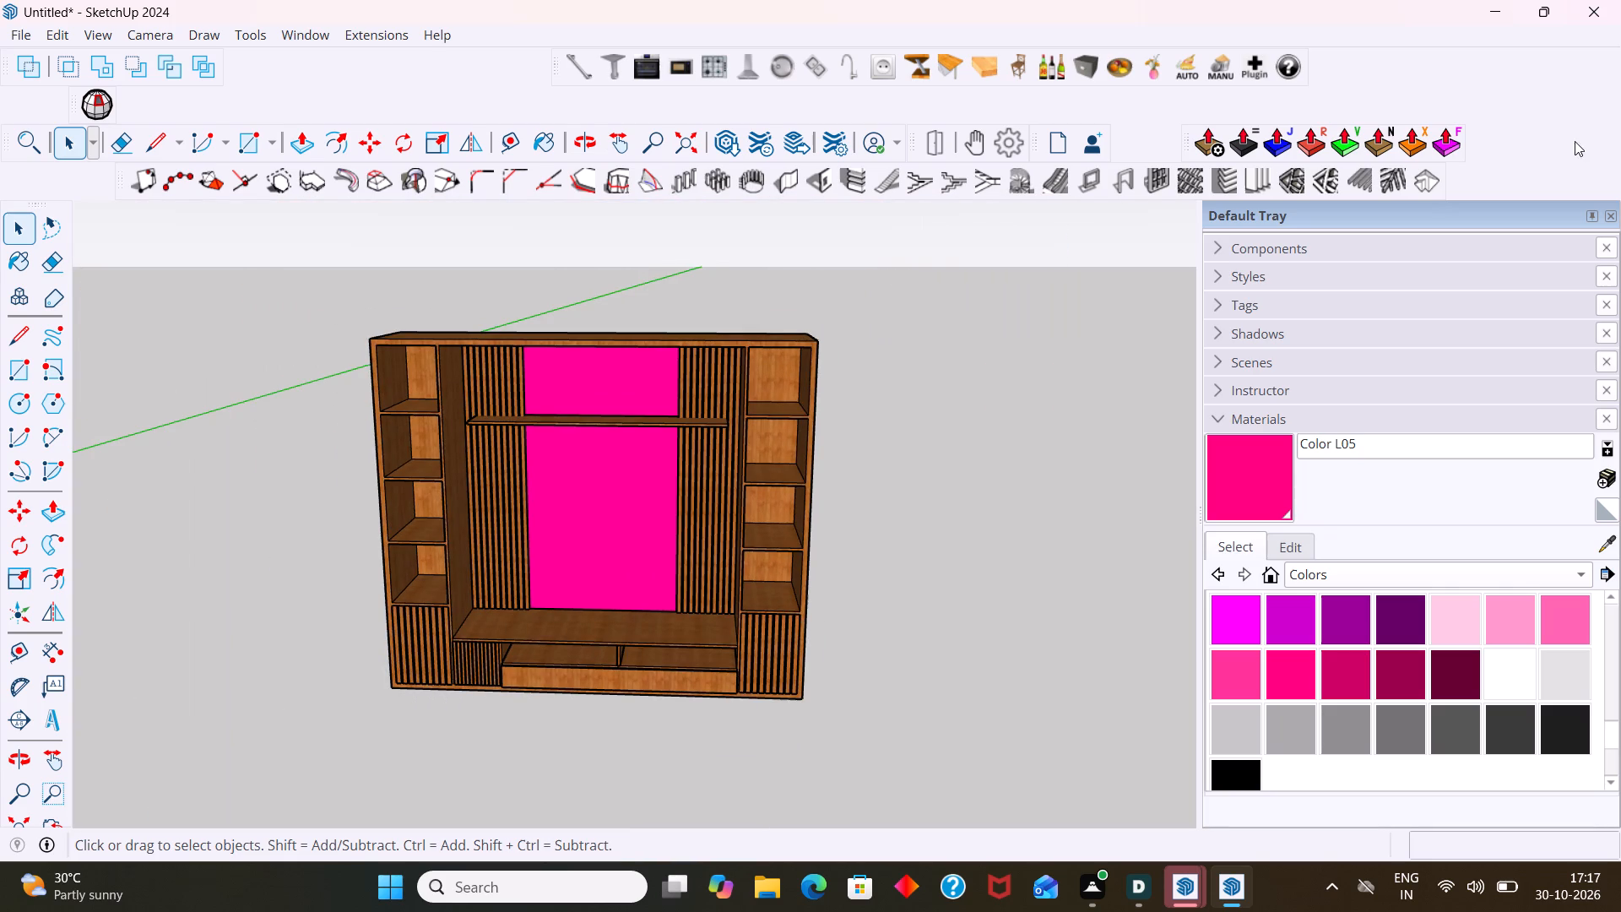
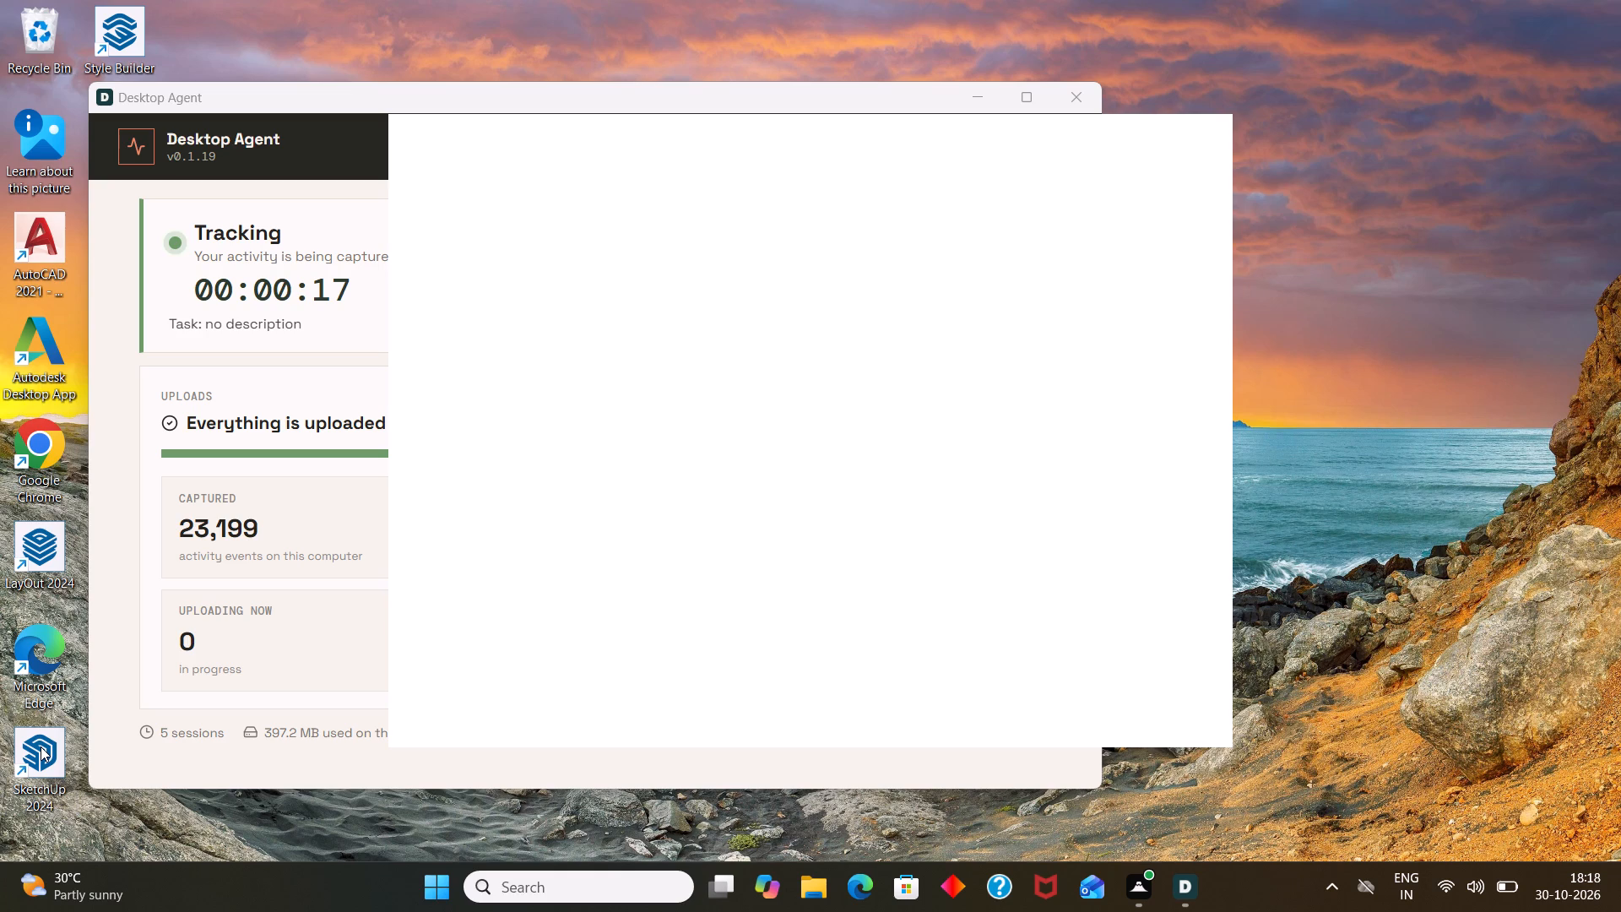
Launch SketchUp 2024 from the desktop.
double_click(41, 746)
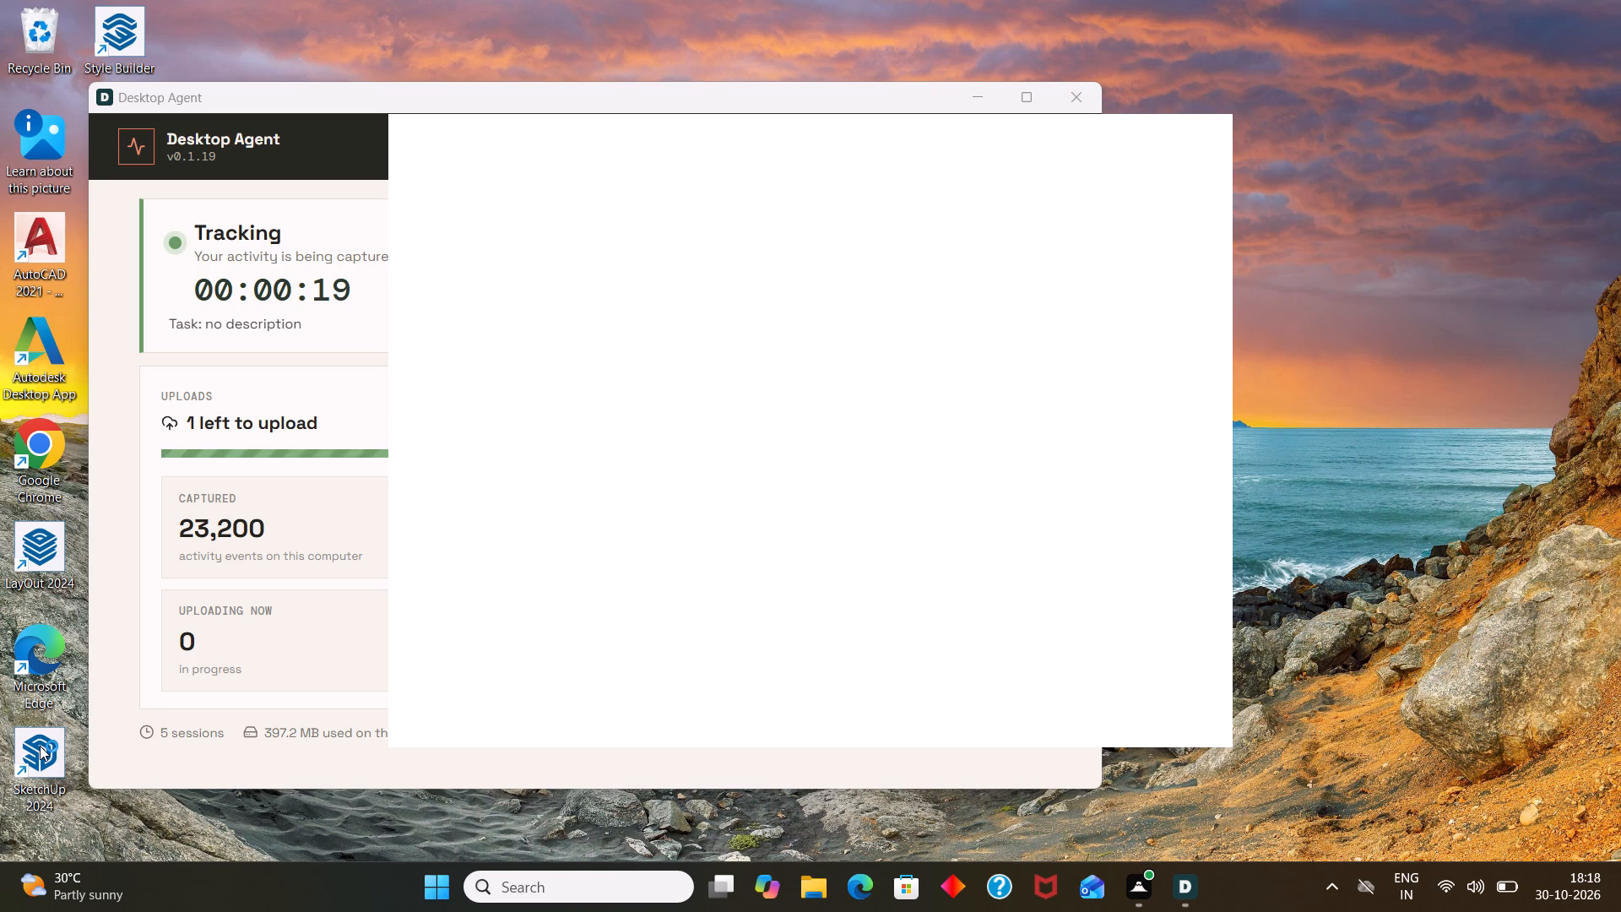
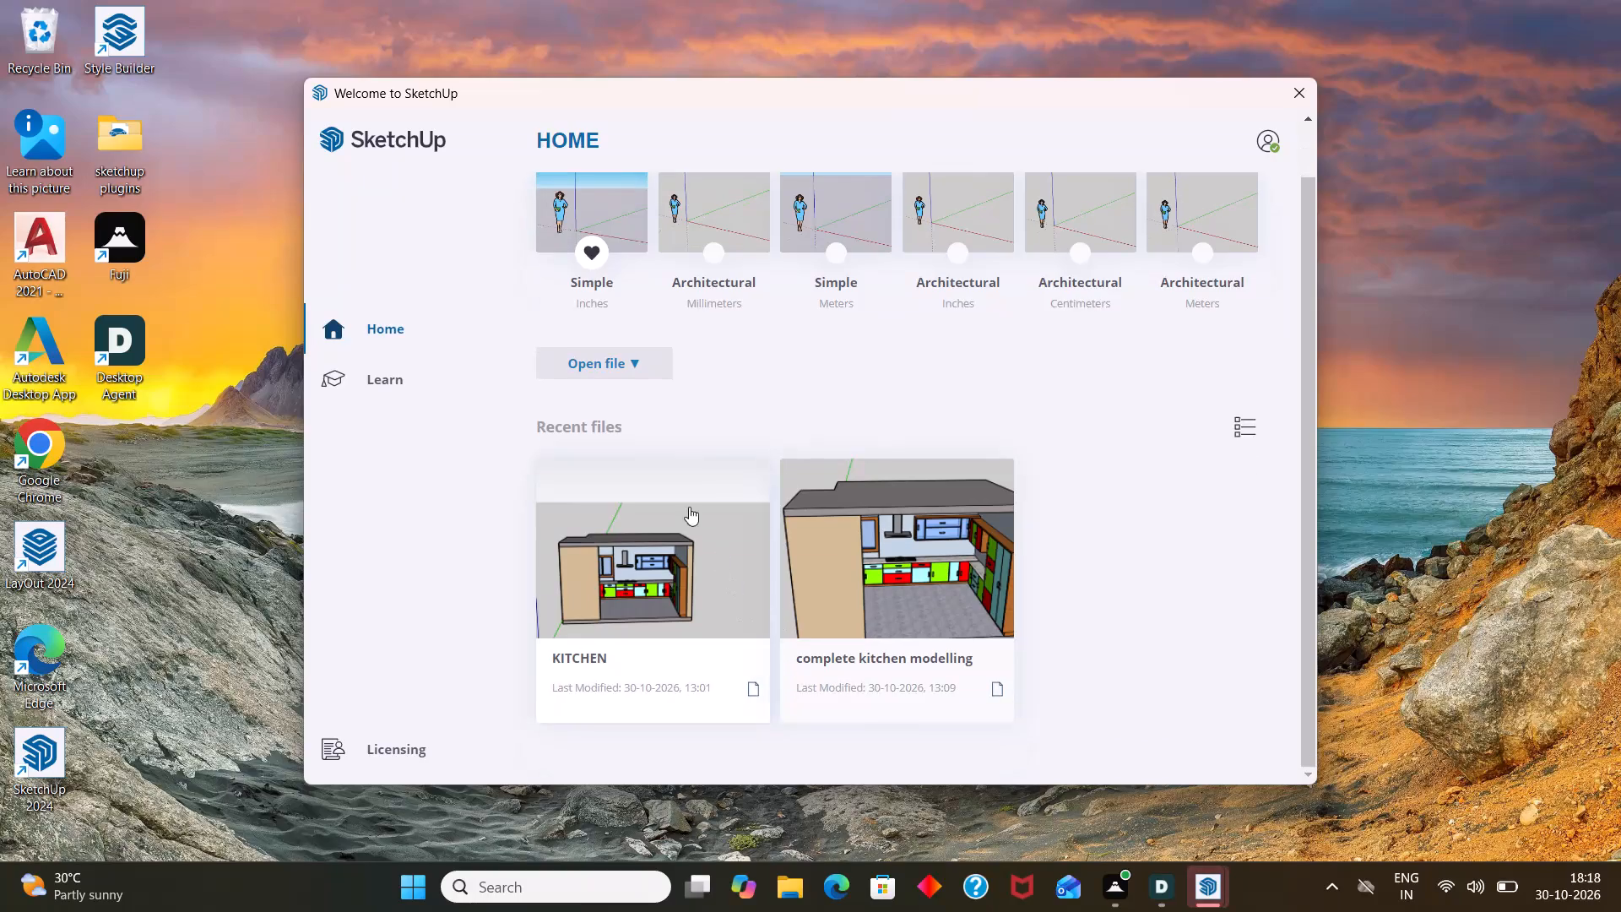
Start opening an existing model file stored on this device.
scroll(677, 488, up, 3)
click(633, 421)
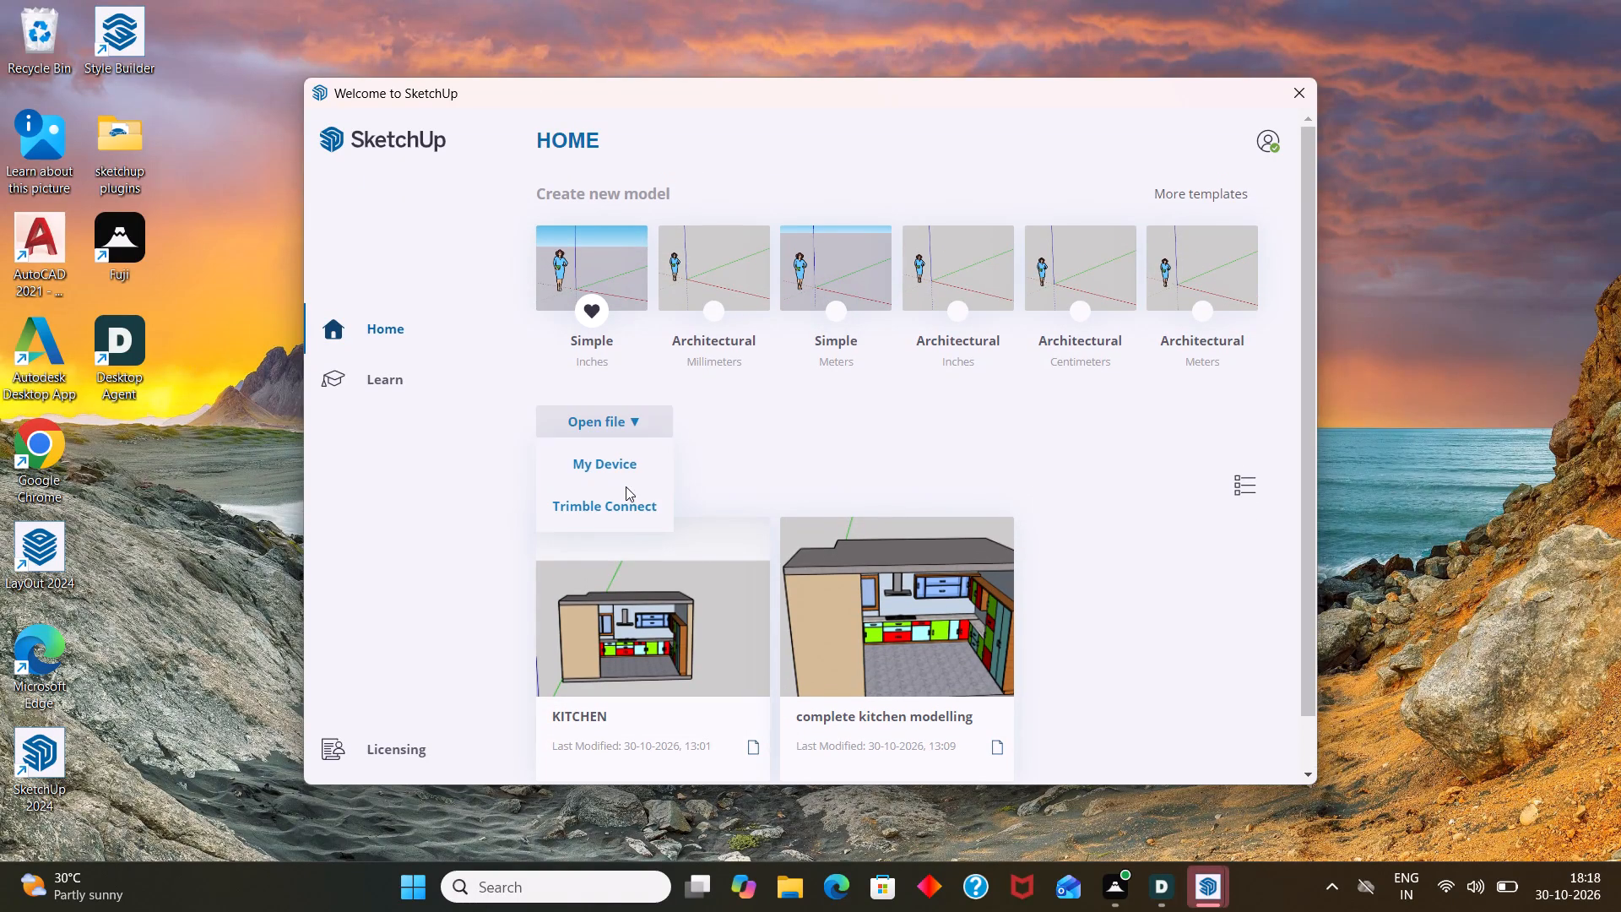
click(625, 465)
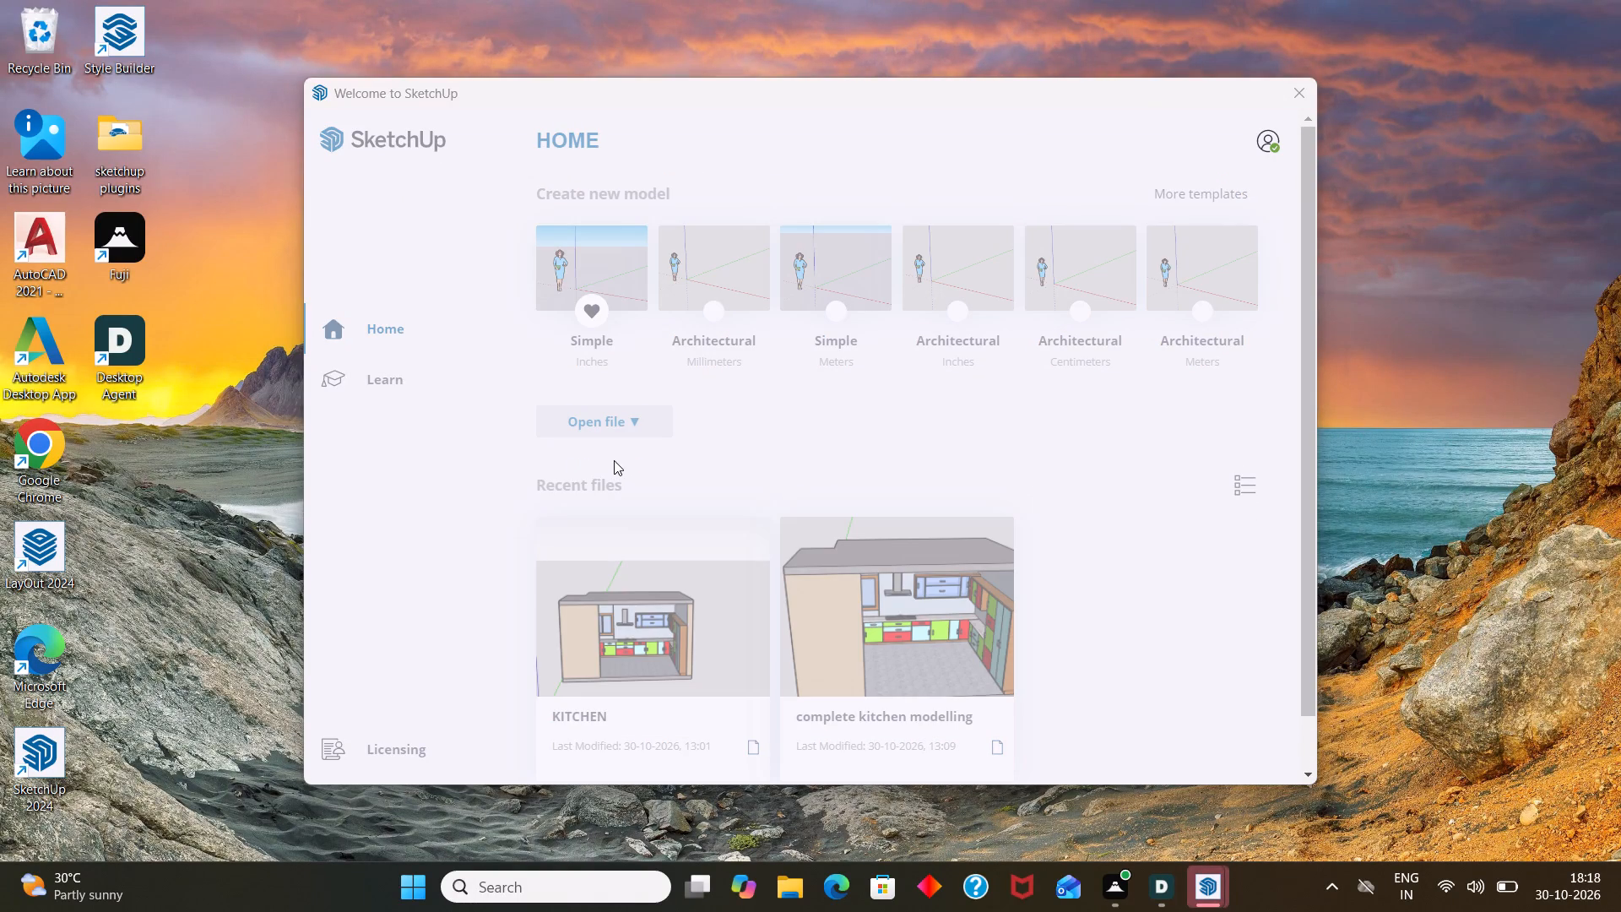
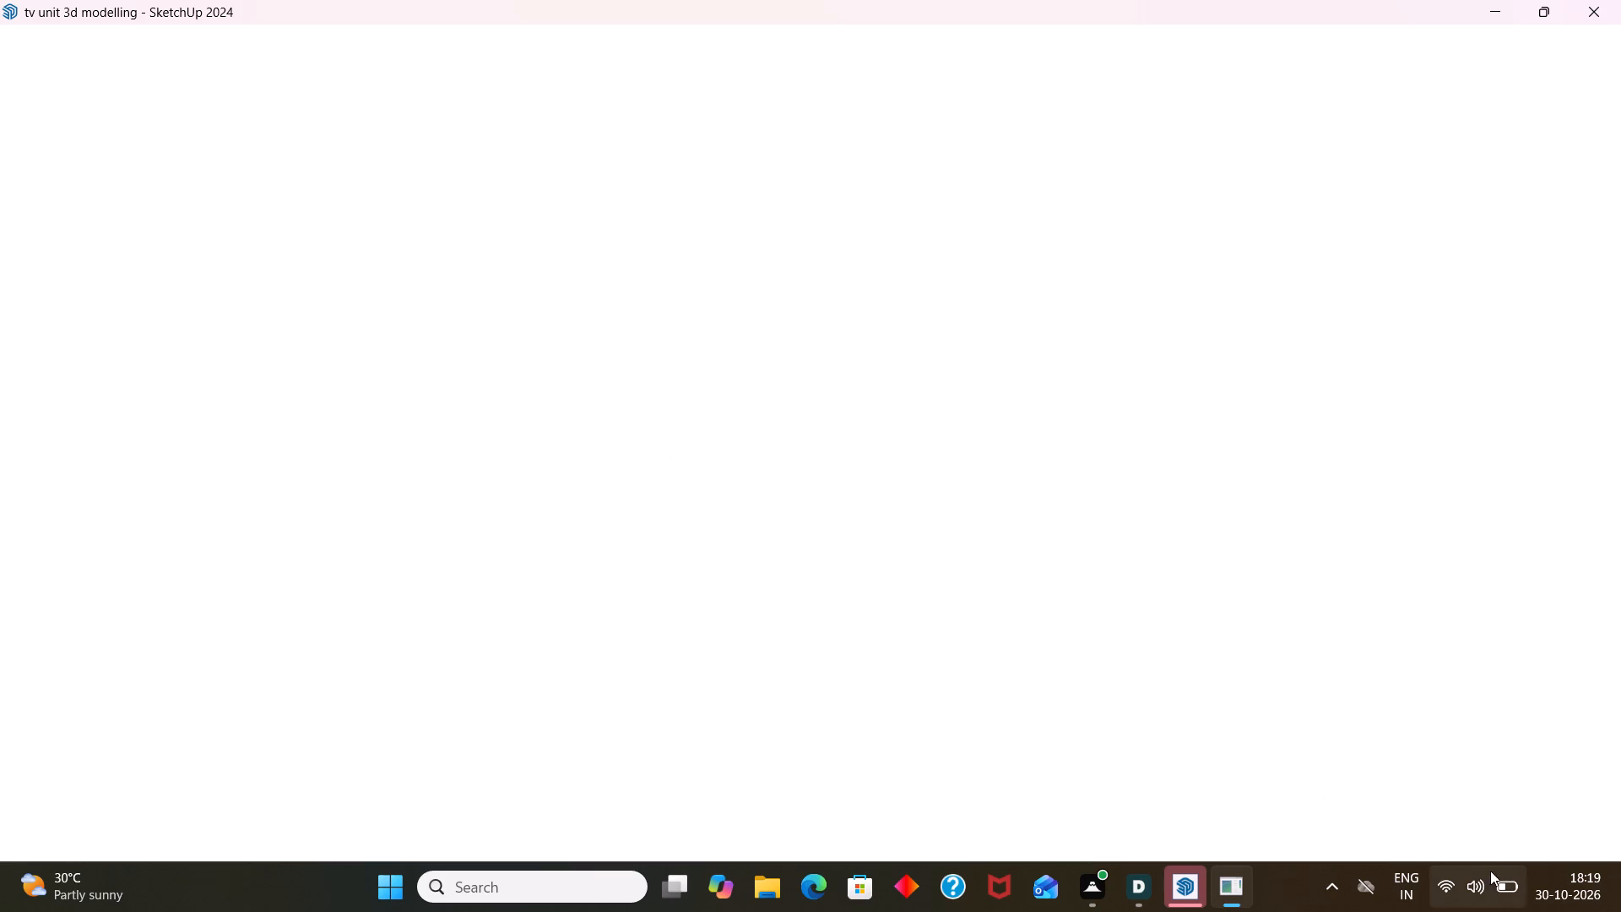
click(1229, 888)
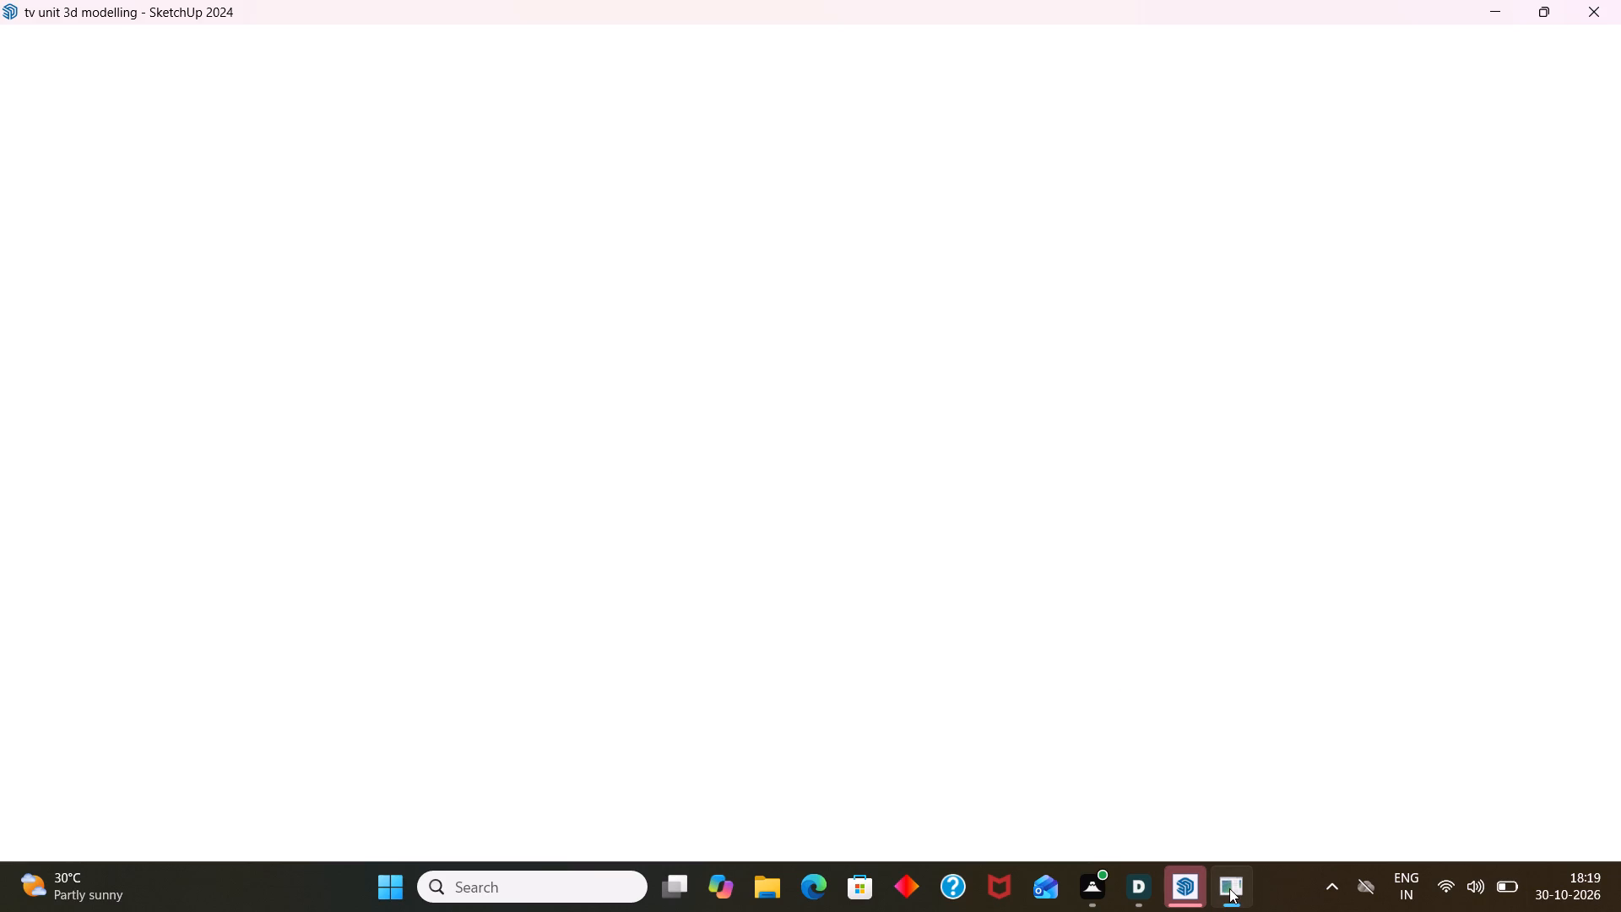
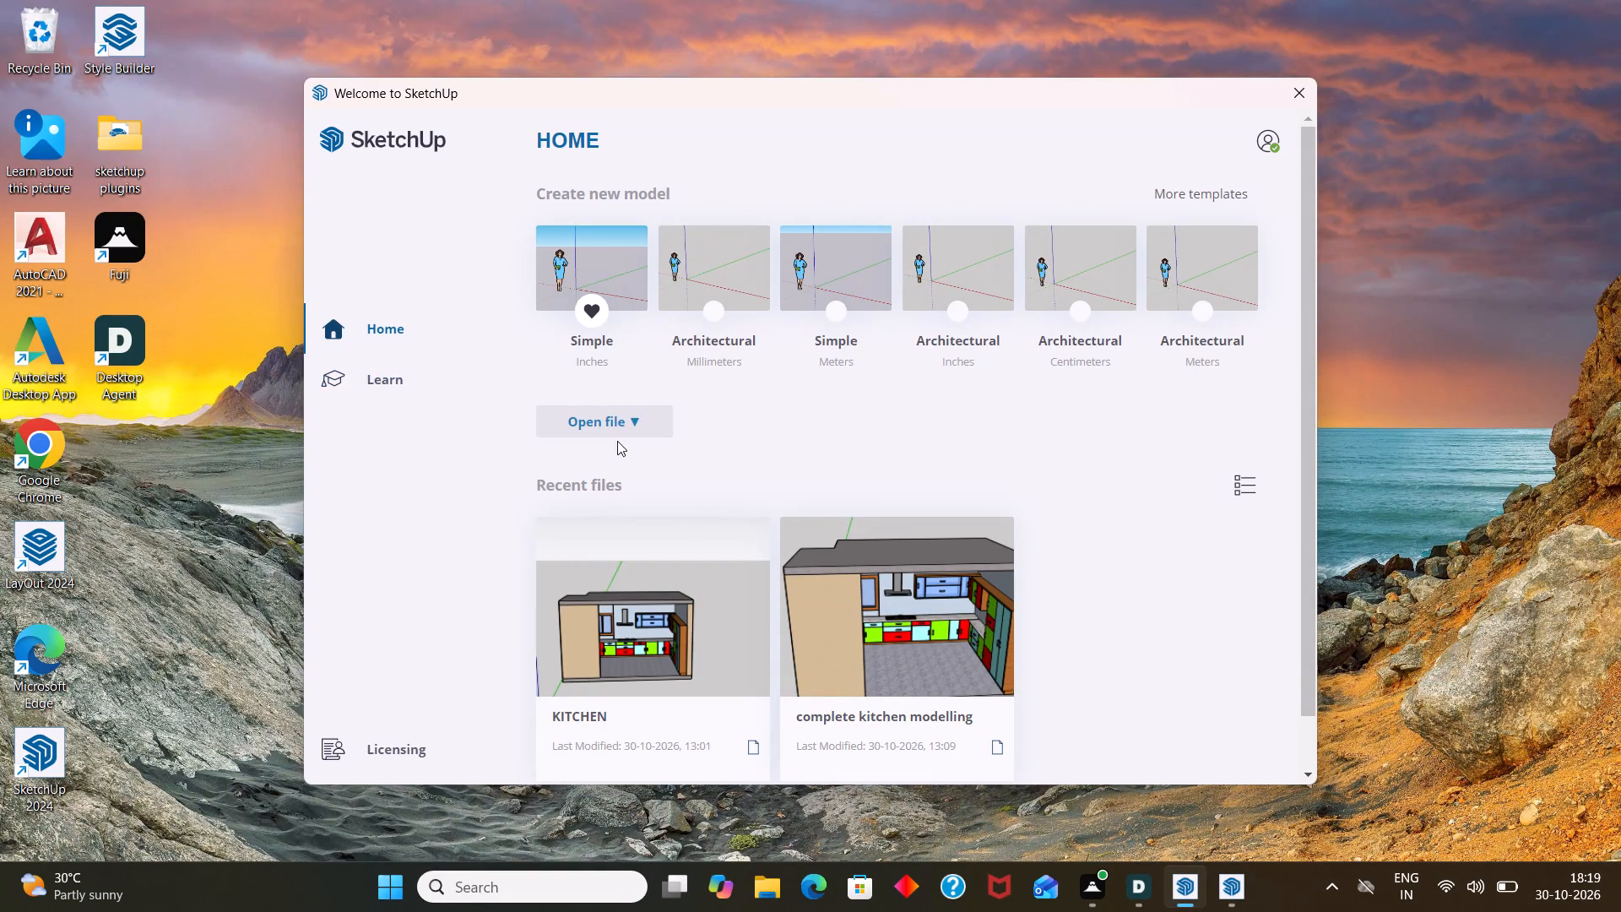
Open the saved model "tv unit 3d modelling" from the Documents folder.
click(635, 426)
click(633, 464)
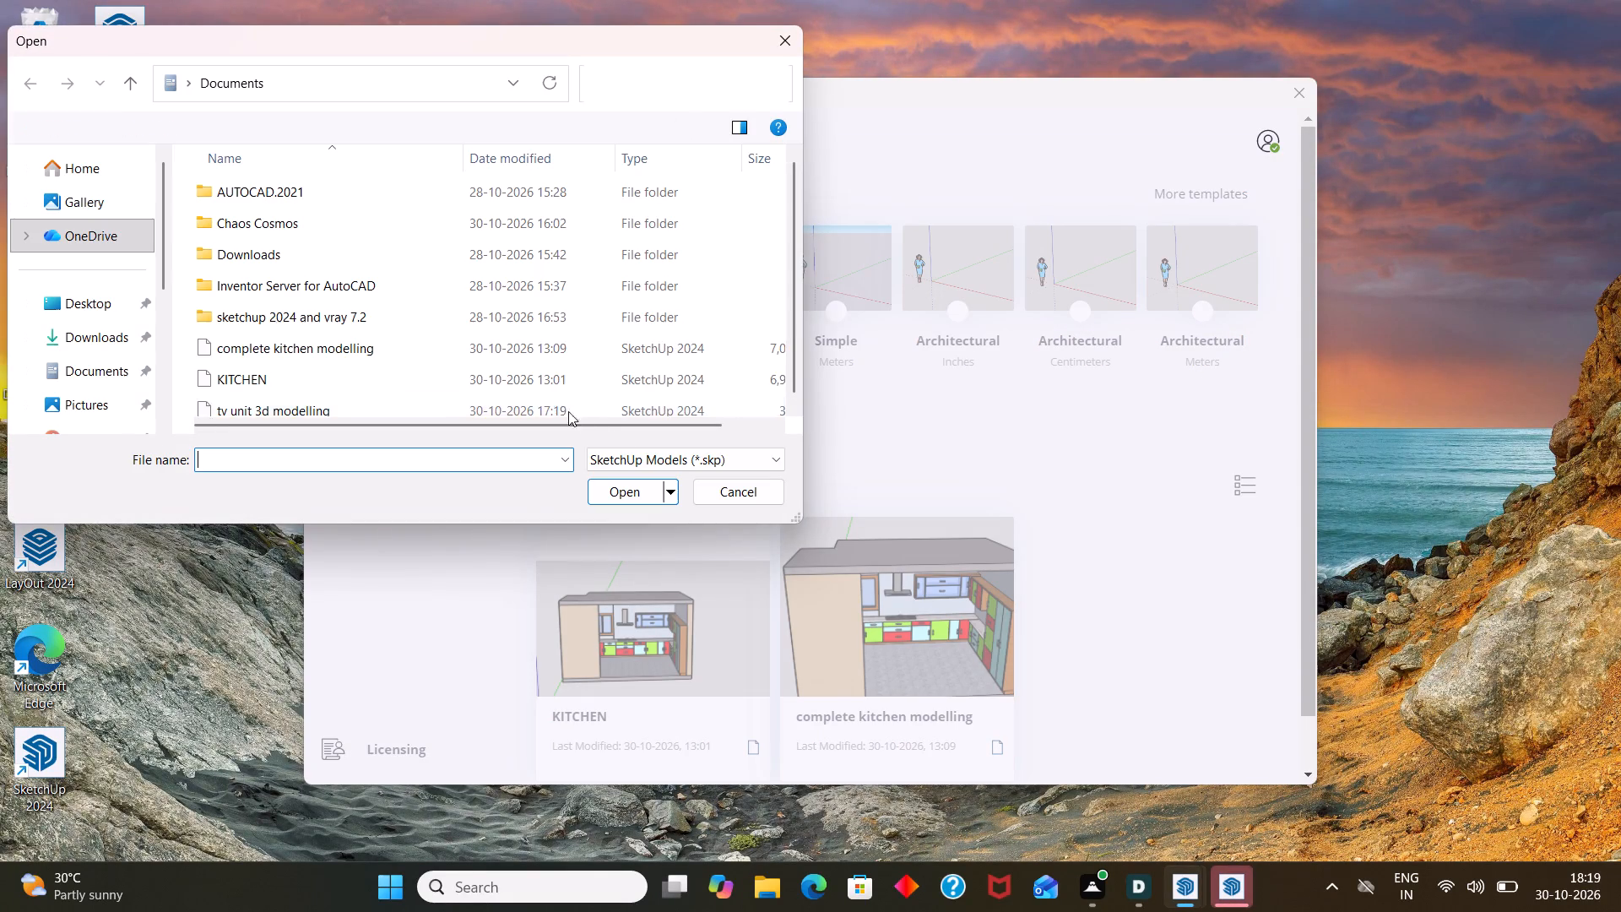
scroll(302, 372, down, 2)
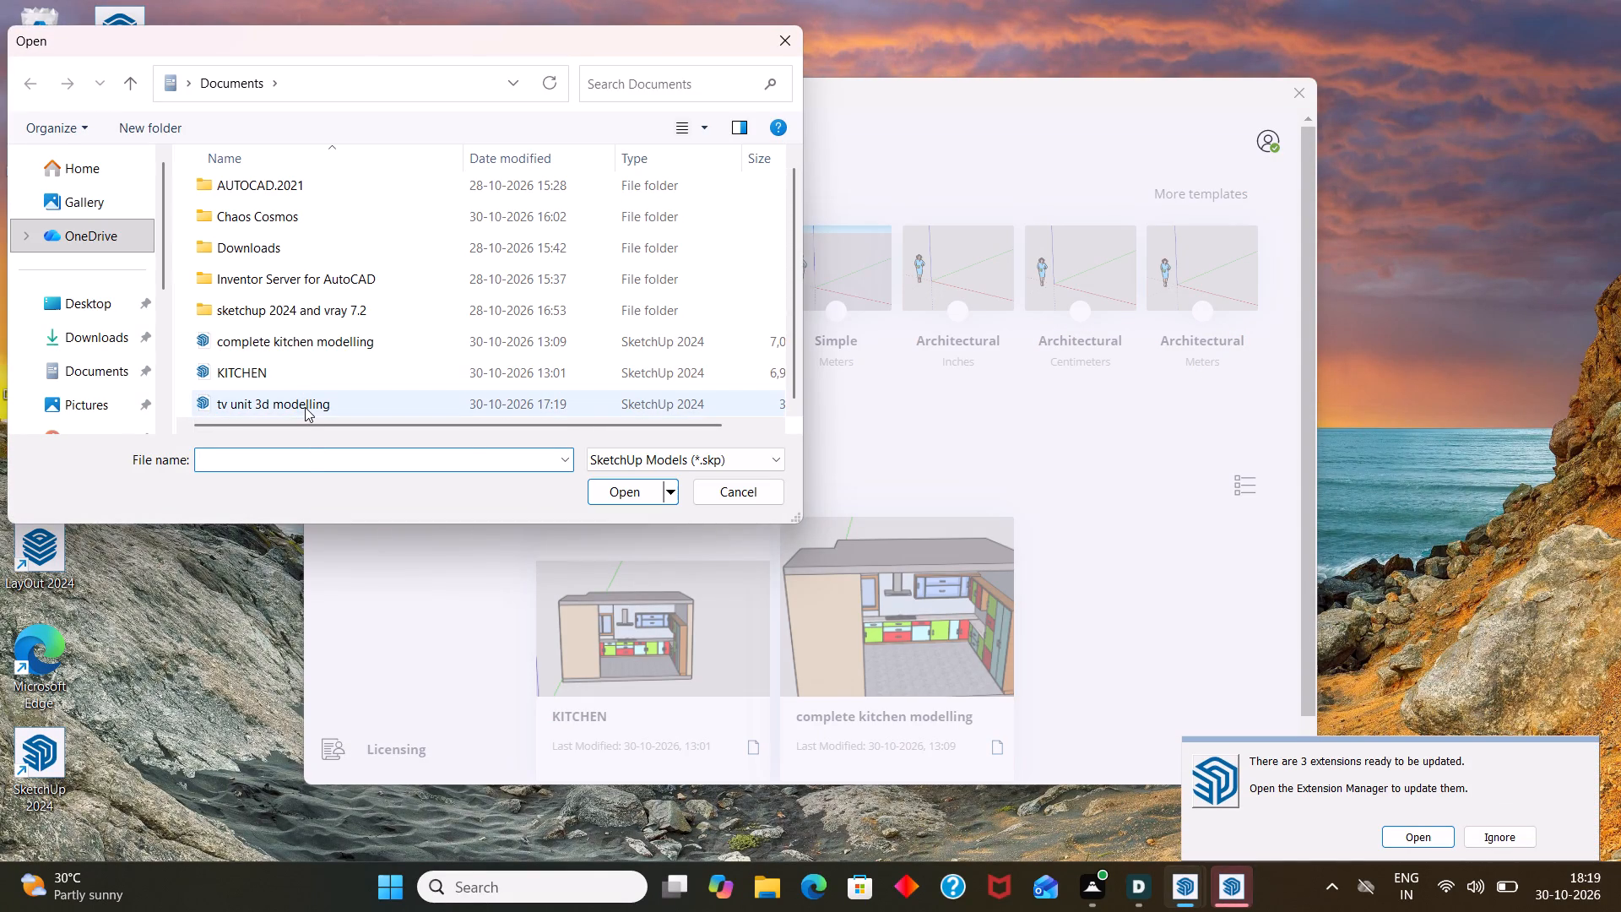
click(305, 407)
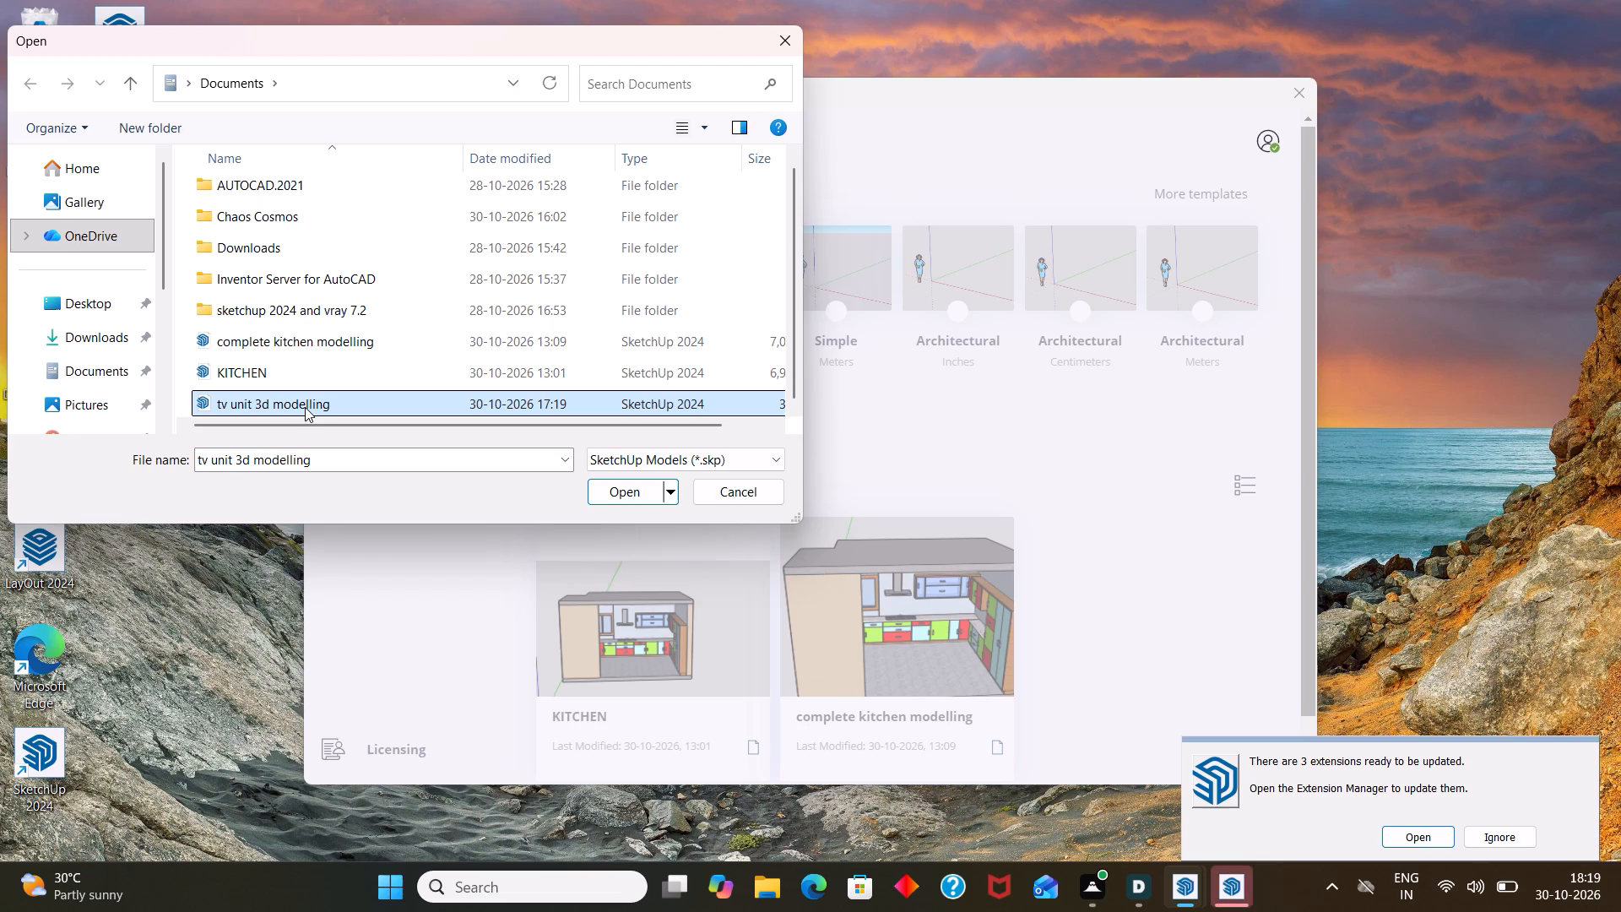
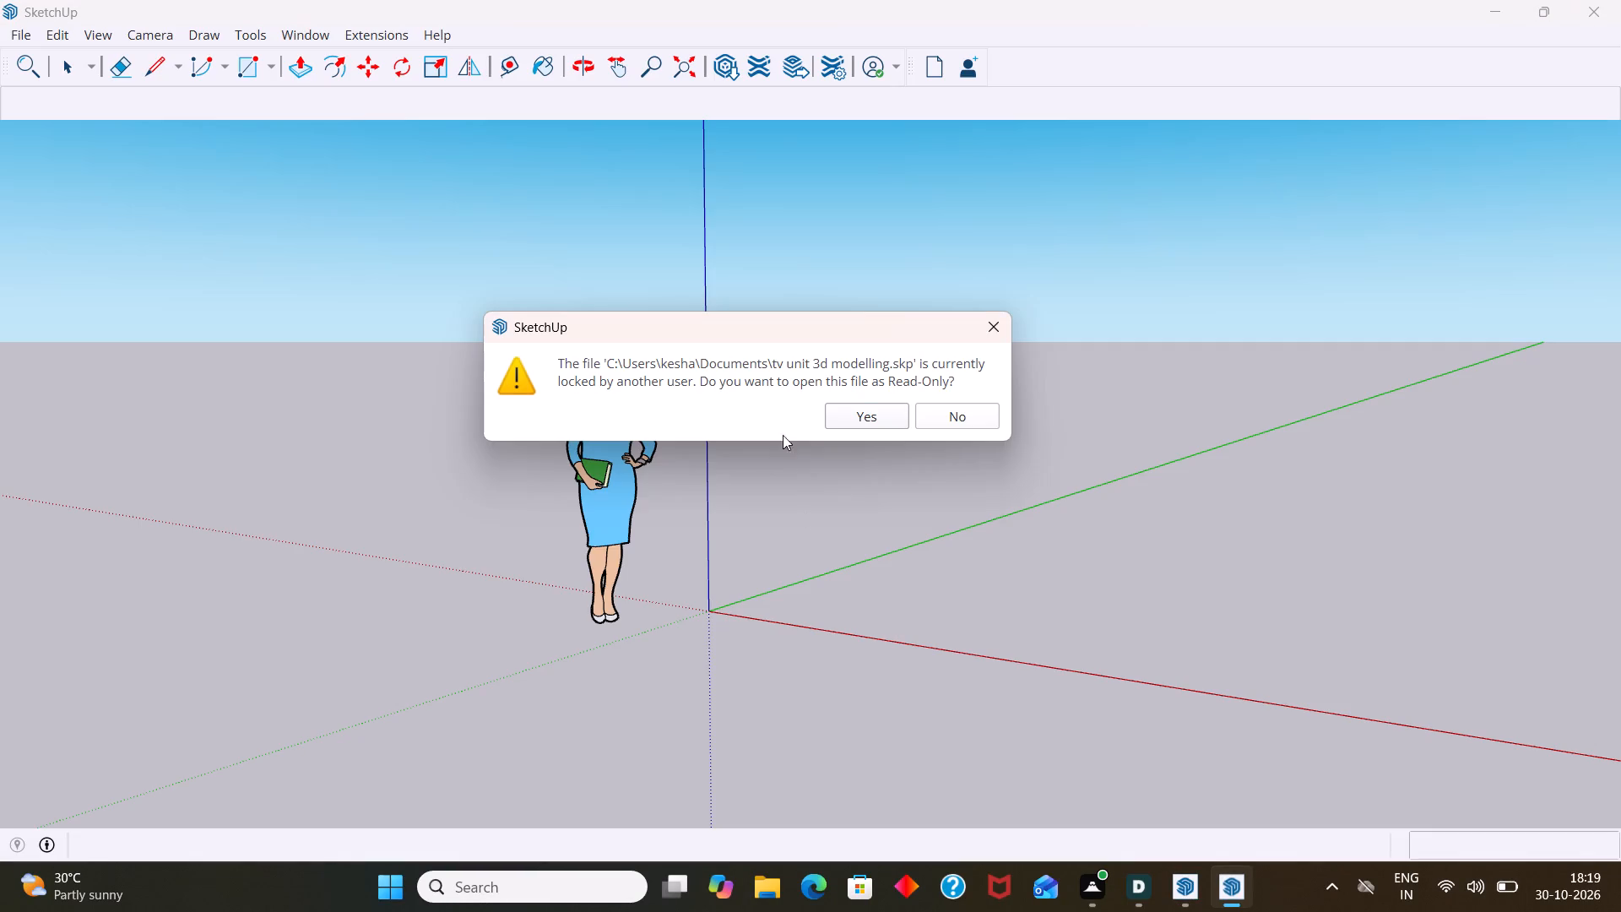
Decline opening the locked "tv unit 3d modelling" file as read-only.
click(990, 324)
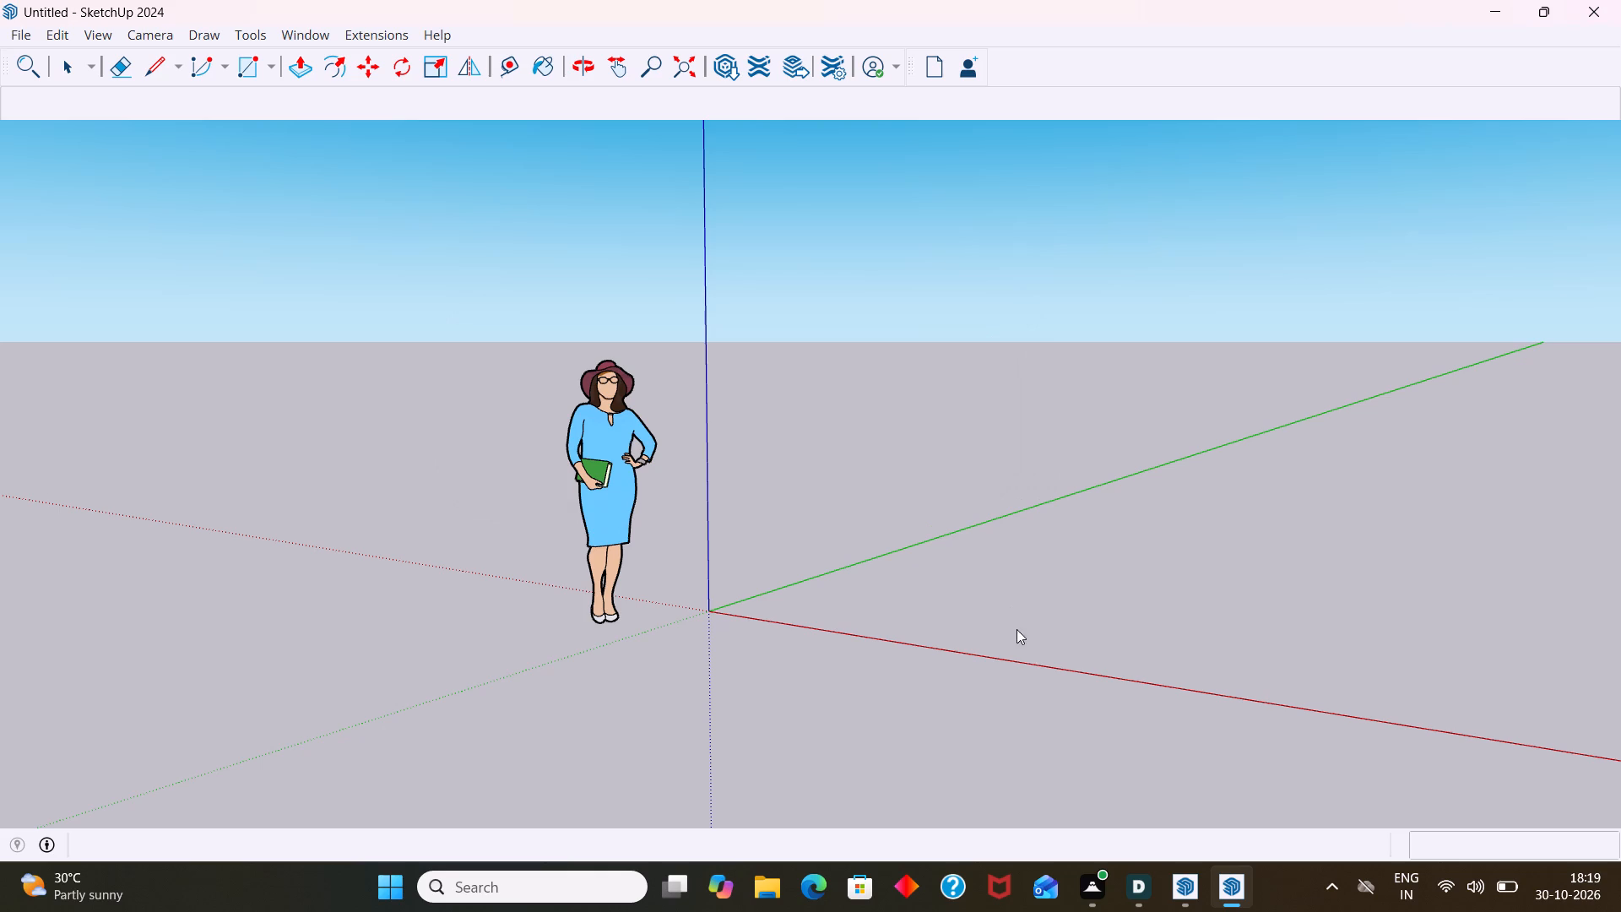
scroll(1031, 677, down, 4)
middle_drag(1049, 782, 1138, 762)
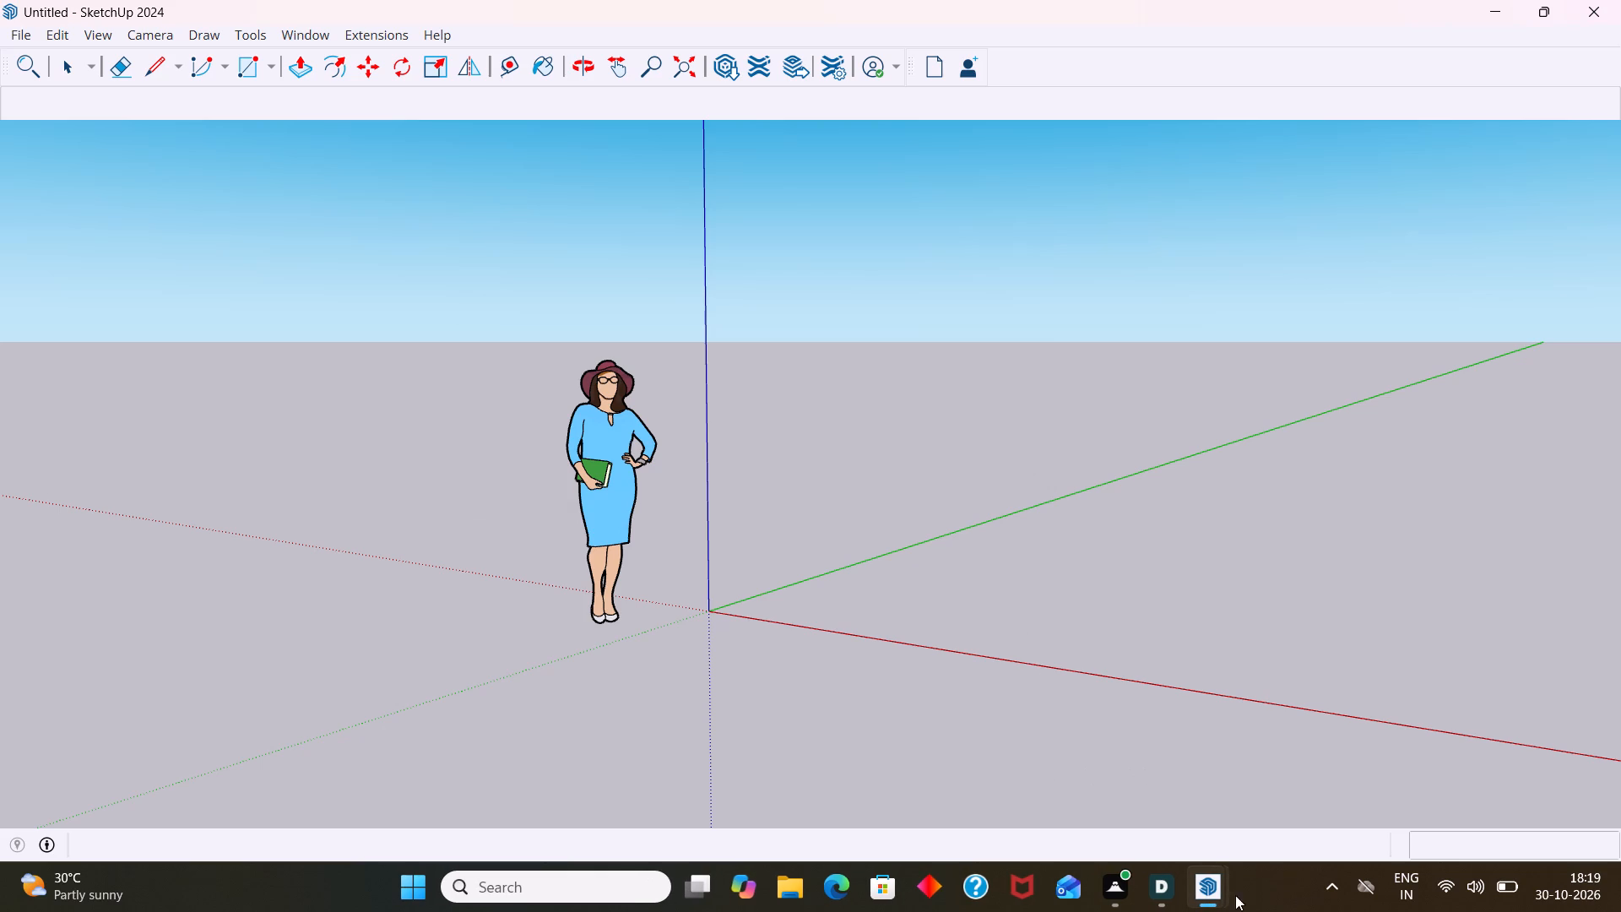
Switch to the other SketchUp window holding "tv unit 3d modelling" and close that window.
click(1212, 889)
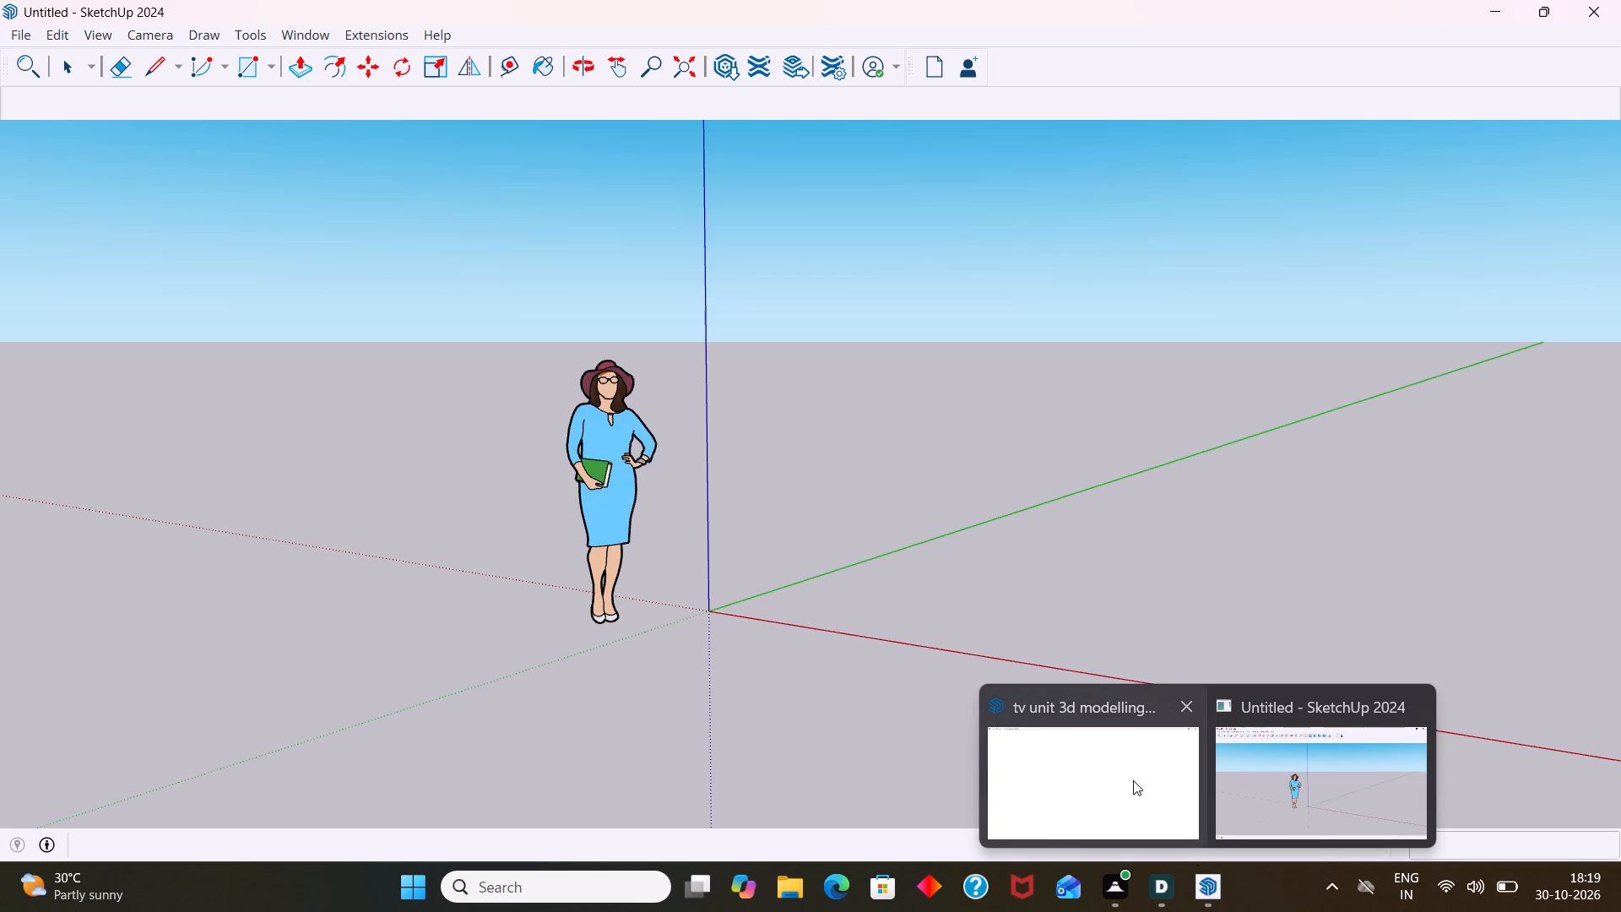
click(1117, 776)
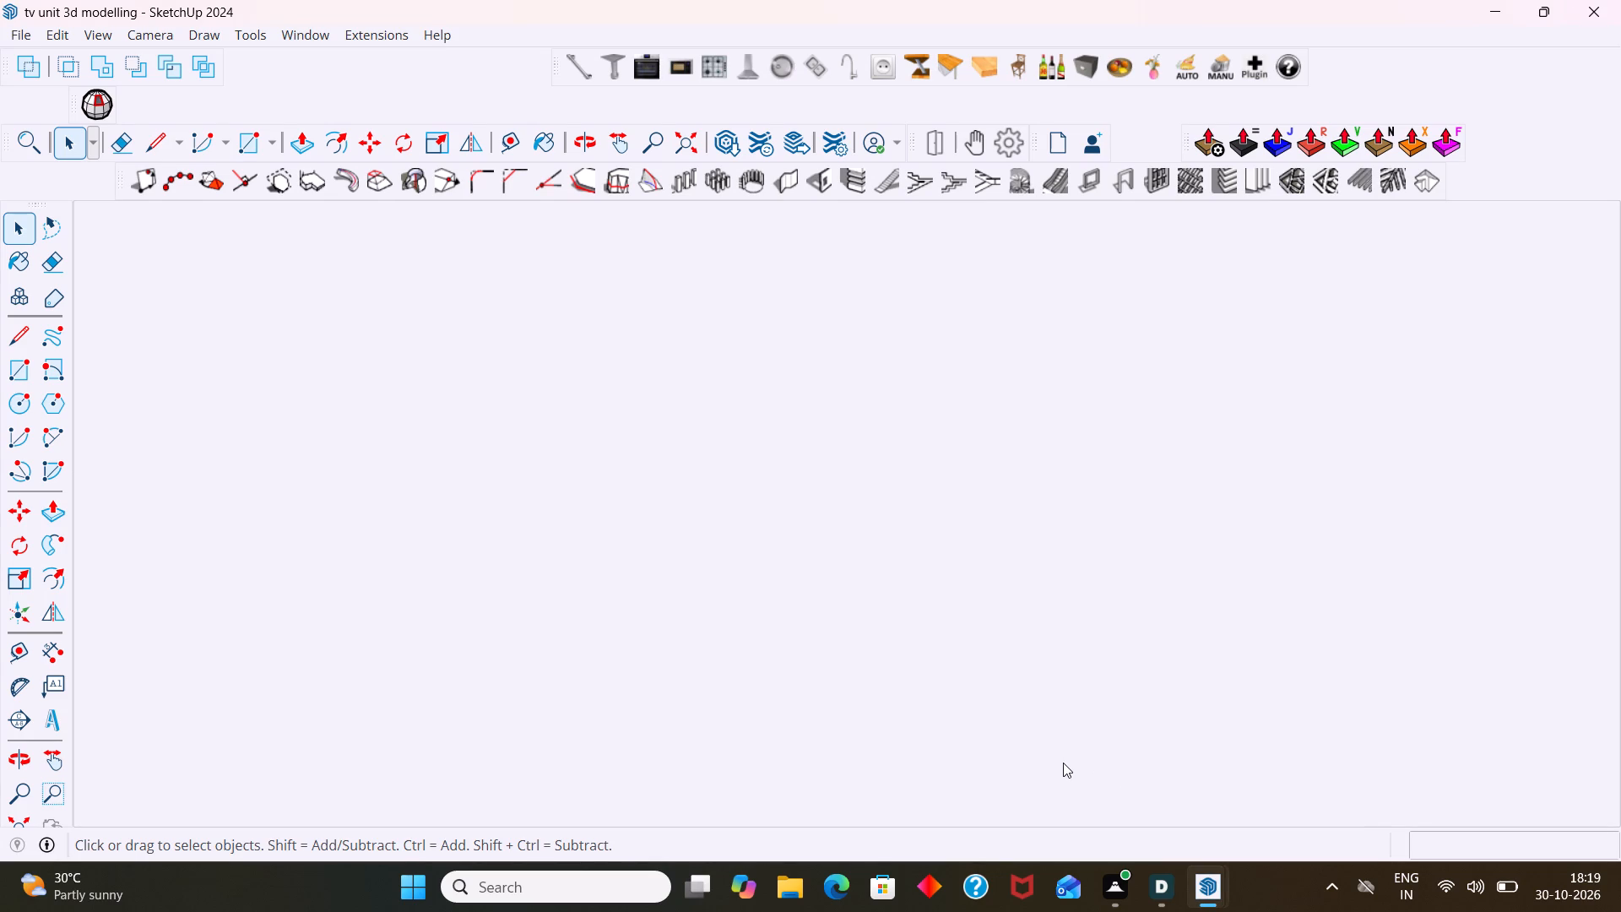
scroll(711, 616, down, 11)
middle_drag(708, 613, 688, 553)
scroll(688, 551, down, 7)
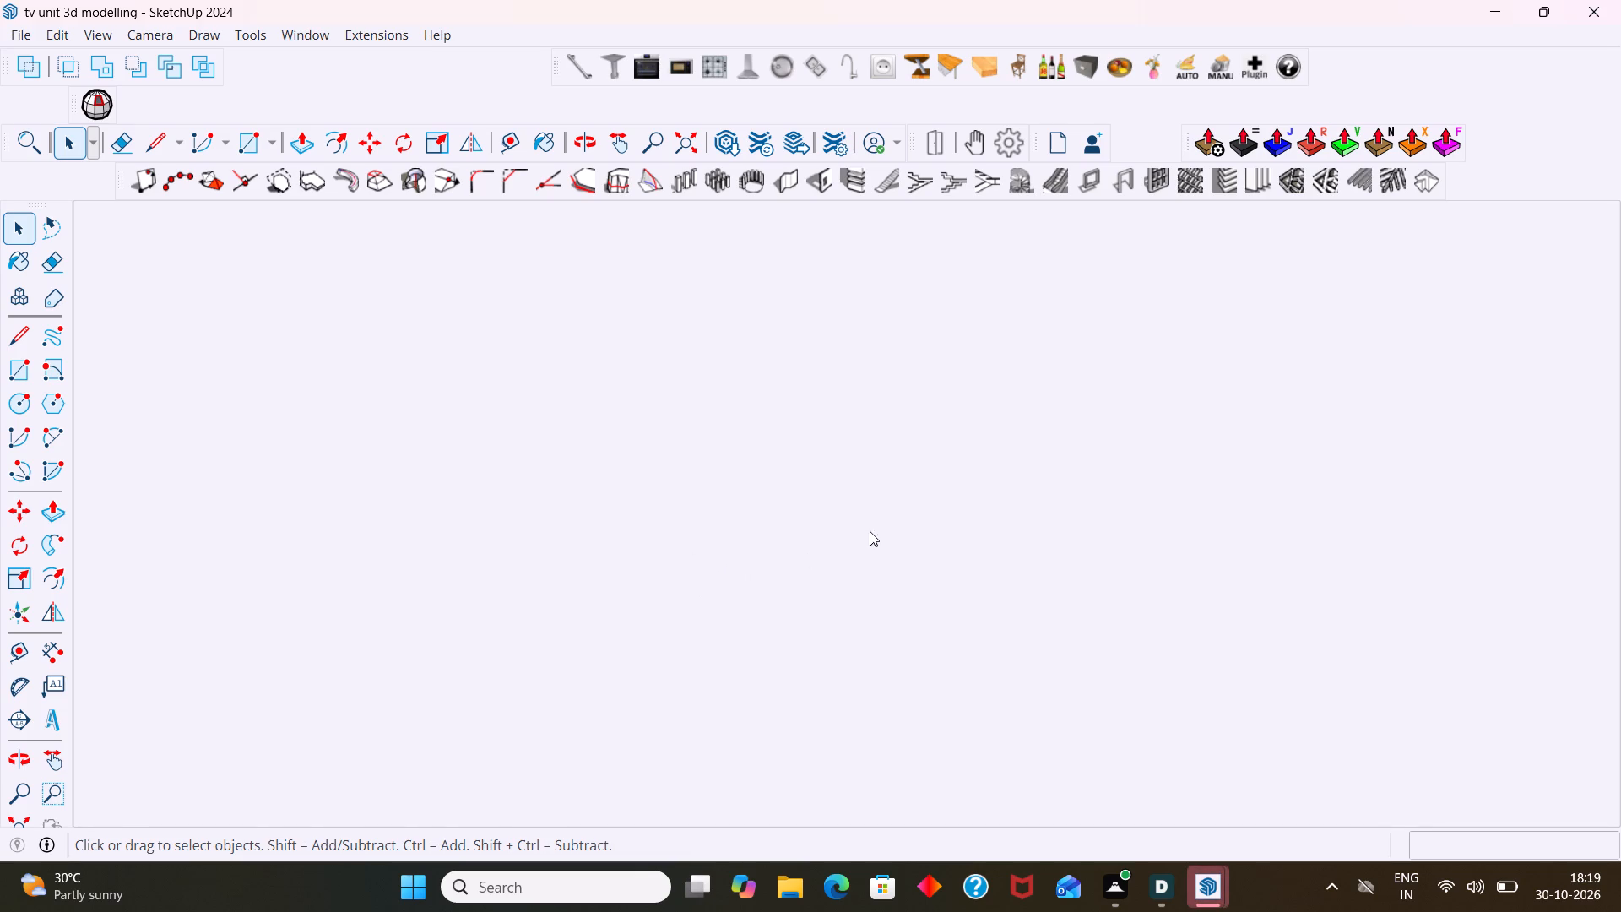
scroll(955, 539, down, 5)
click(1591, 21)
scroll(839, 725, down, 1)
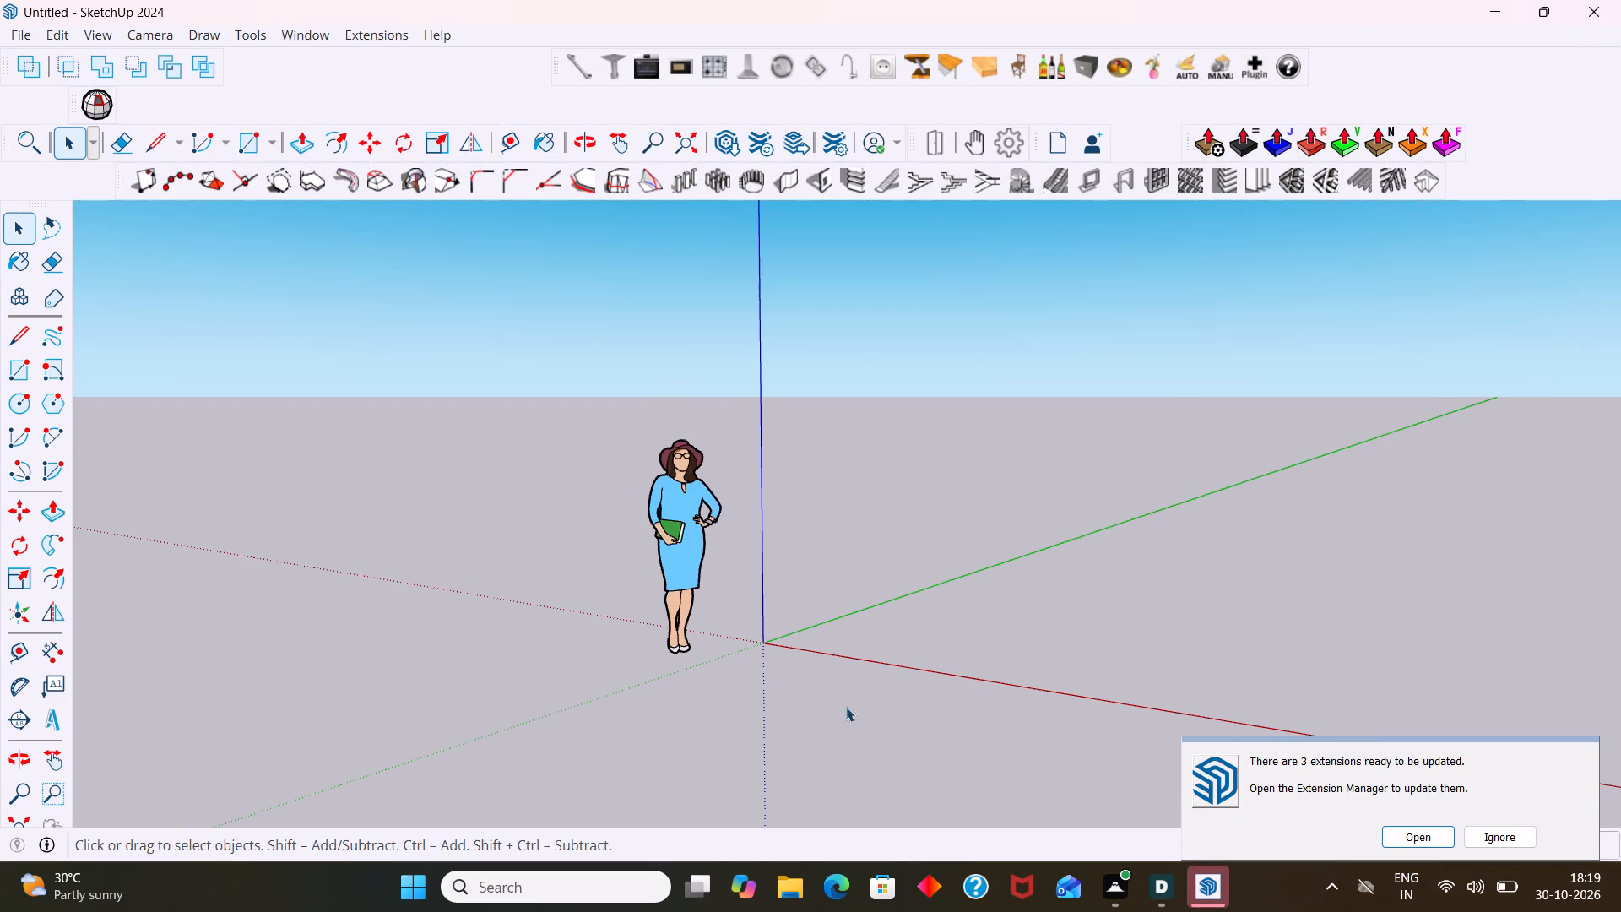
Ignore the extension updates offered in the untitled model's window.
click(1500, 833)
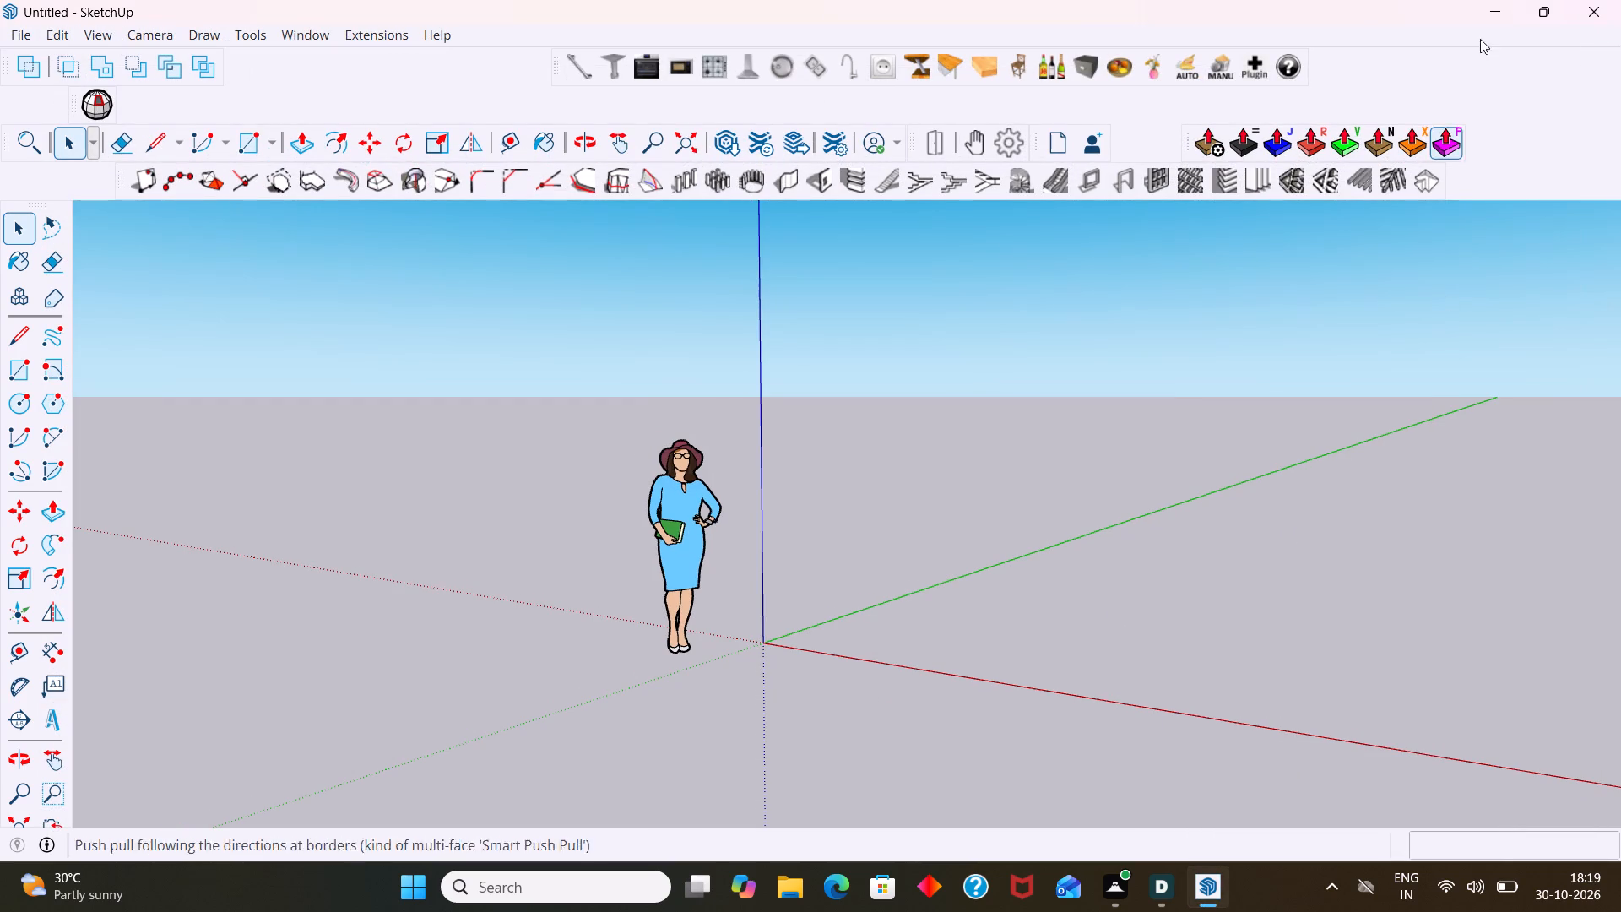
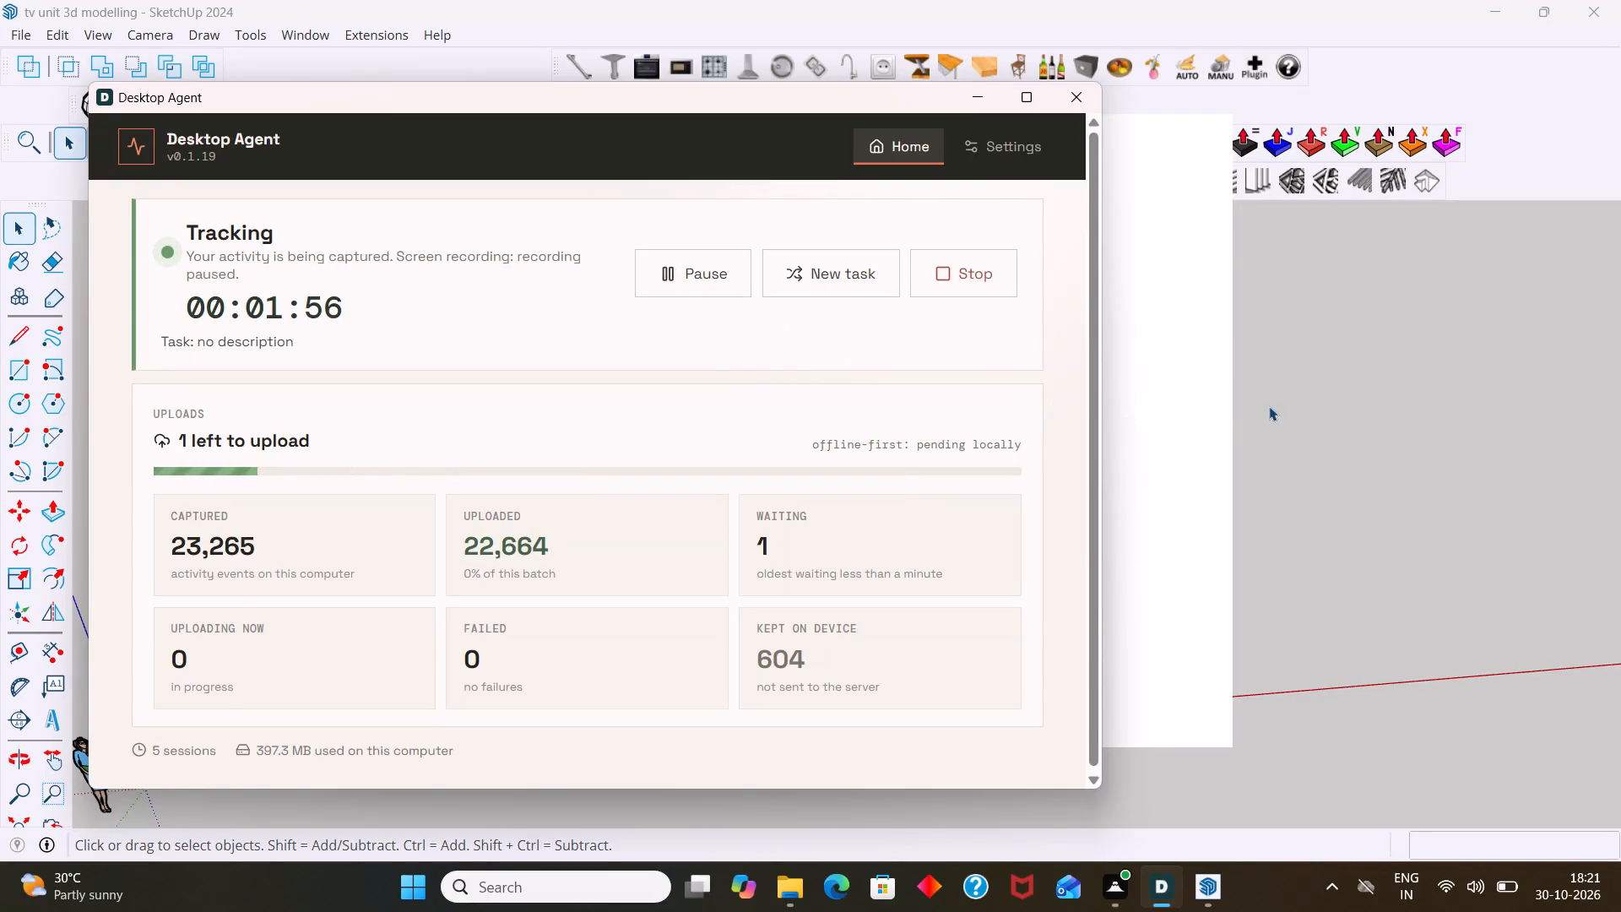
Return to the TV unit model in SketchUp and dismiss the OneDrive backup notification.
click(1291, 399)
scroll(613, 530, up, 3)
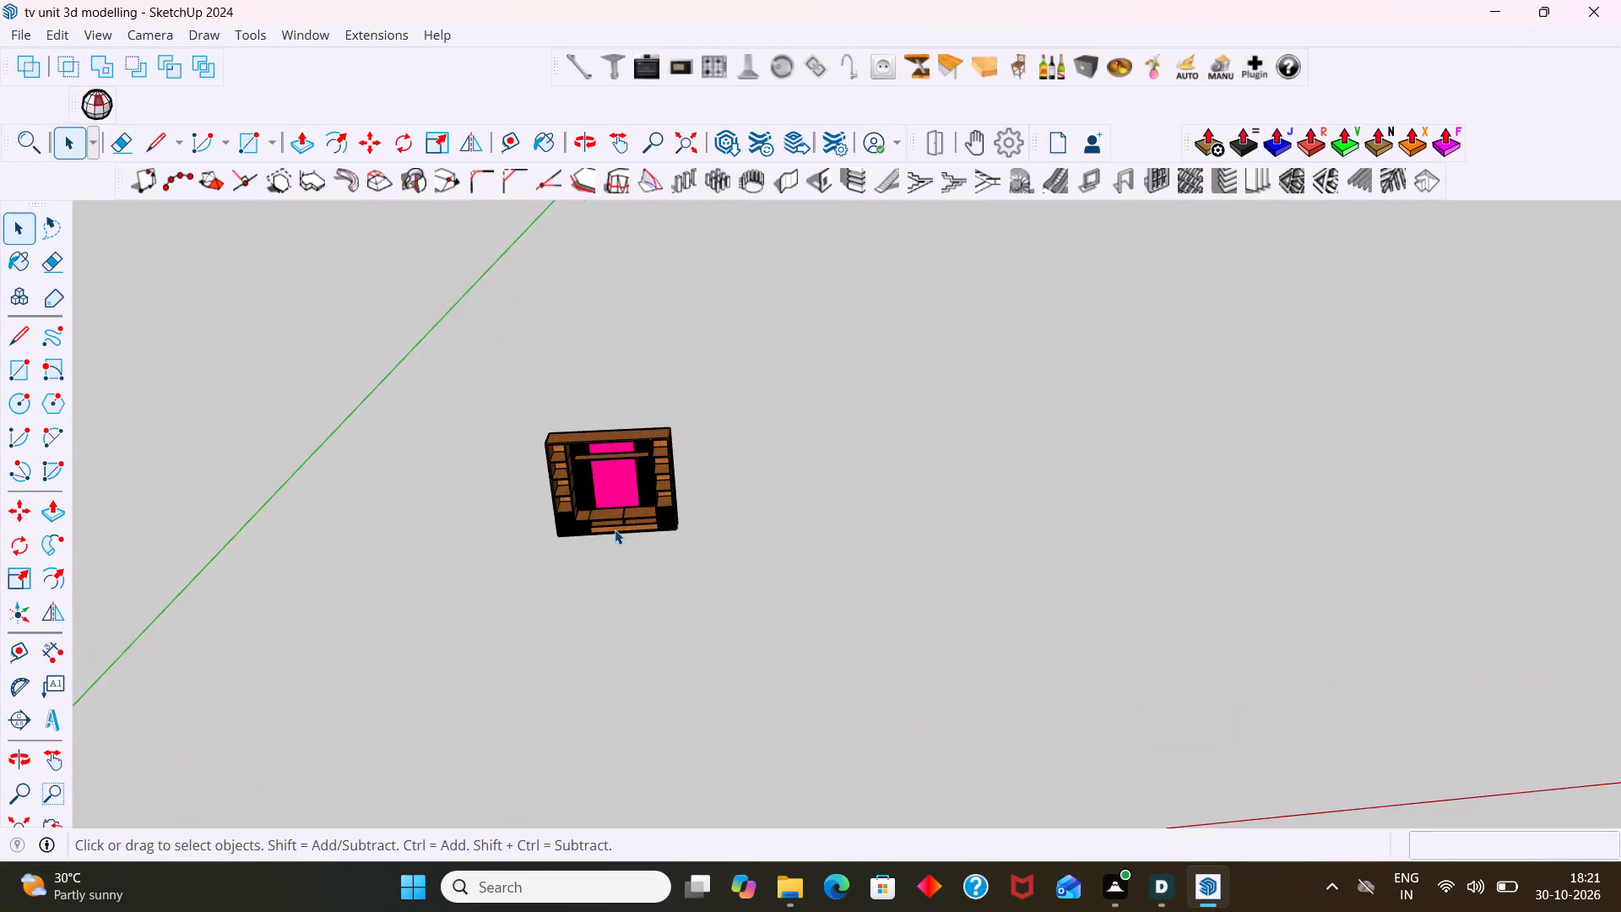
scroll(615, 529, up, 9)
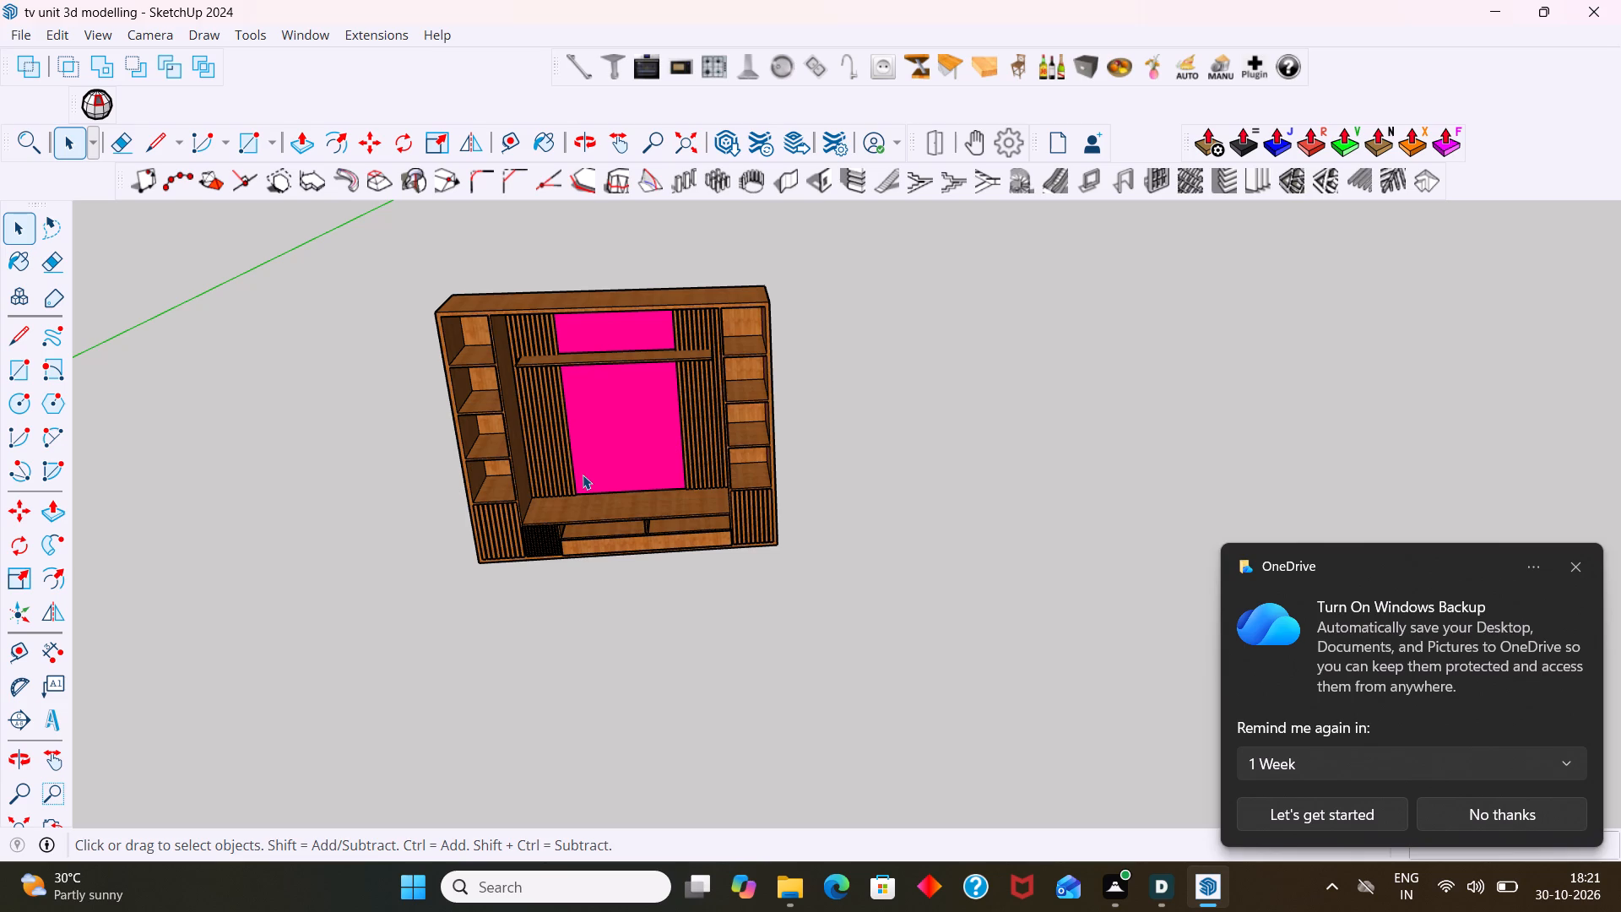
click(1571, 564)
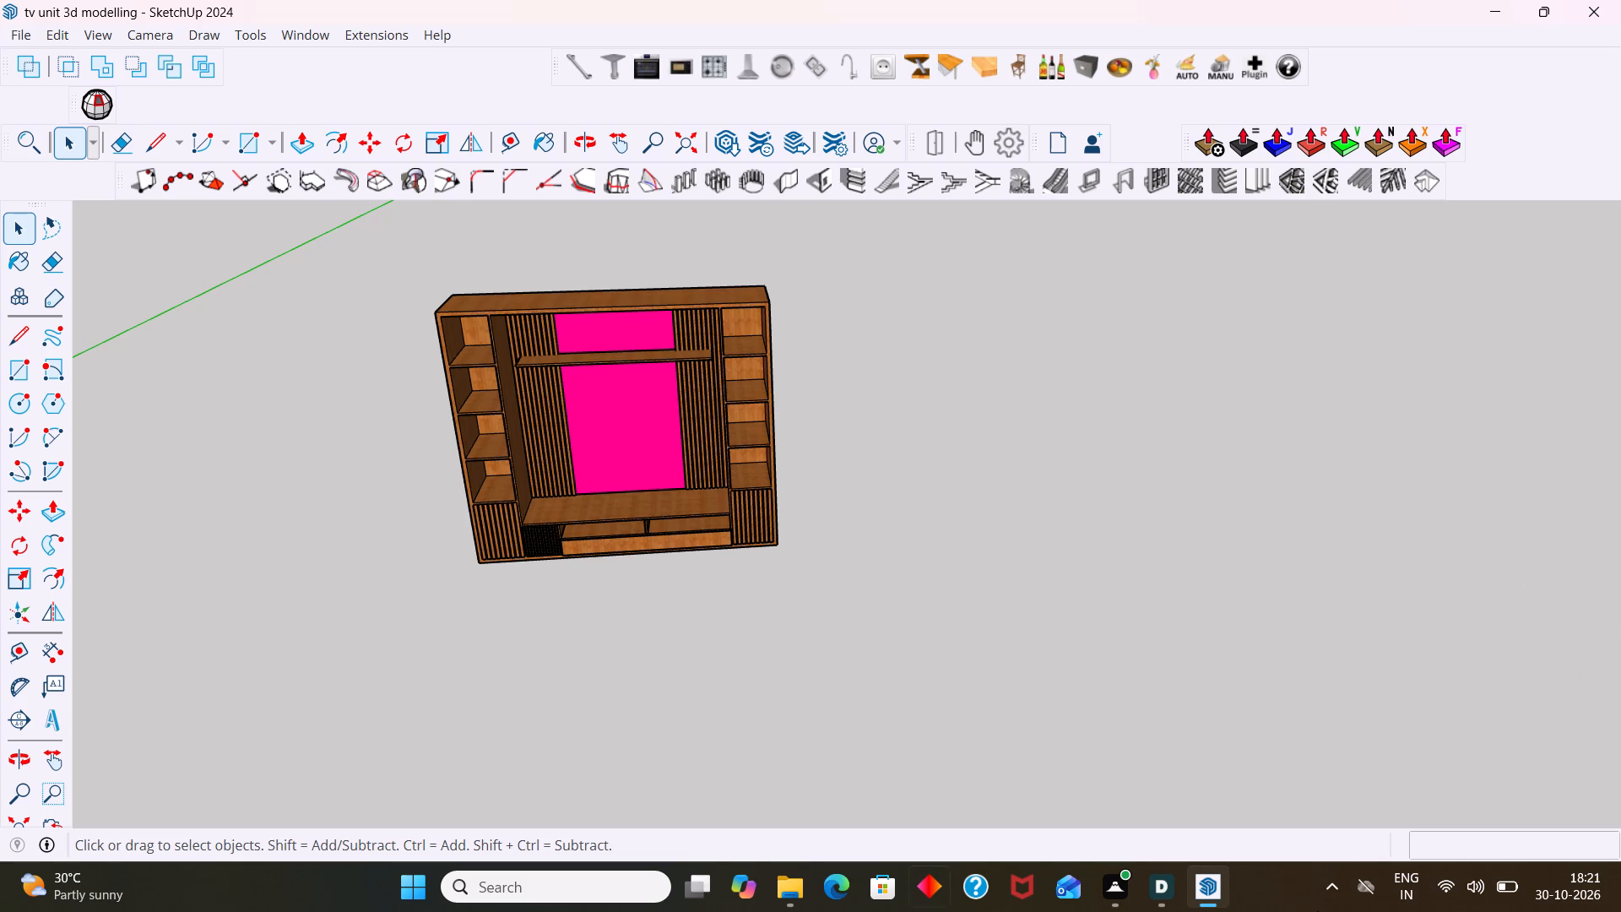
Examine the TV unit's front, shelves, slatted panels and pink back panel from several angles.
scroll(752, 622, down, 3)
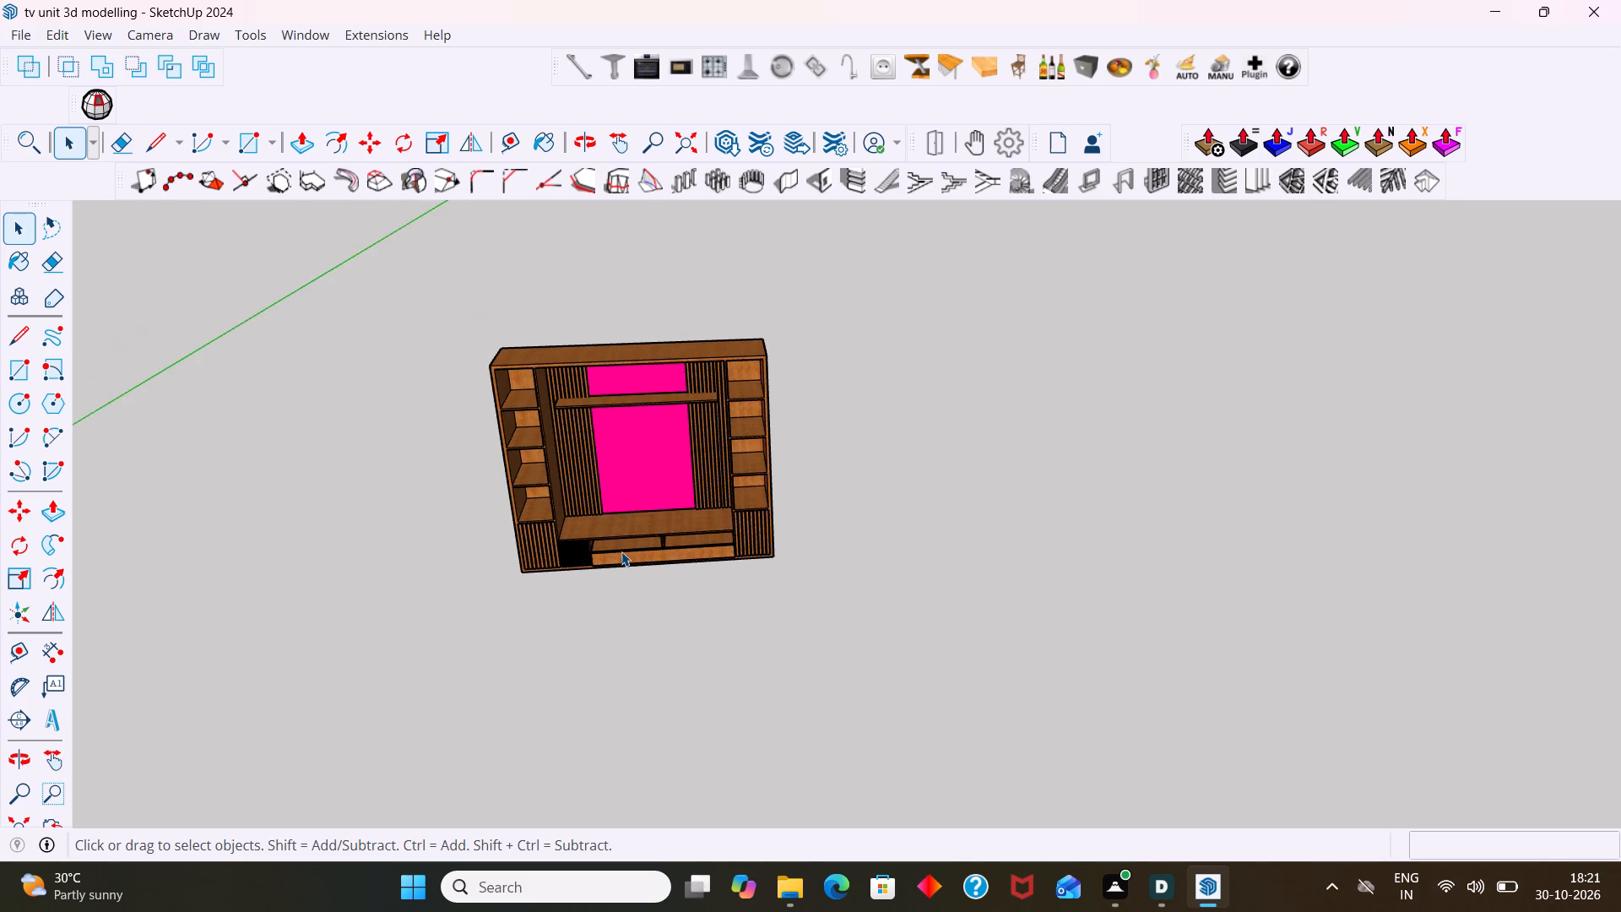
scroll(621, 516, up, 6)
middle_drag(615, 503, 458, 351)
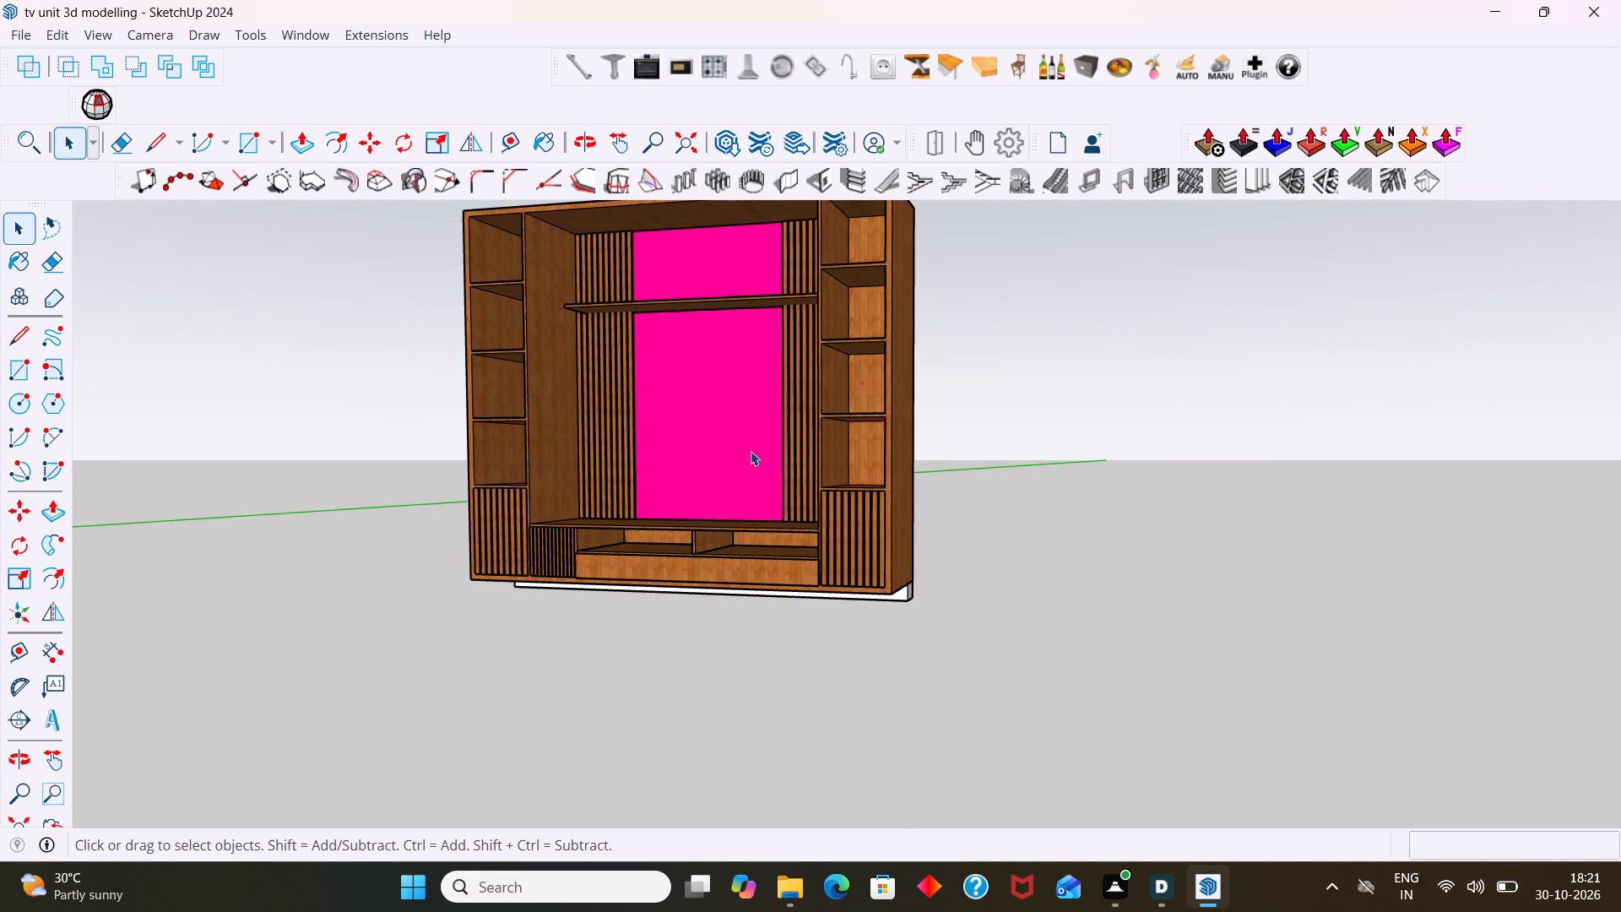
scroll(751, 451, up, 2)
middle_drag(751, 450, 915, 542)
scroll(915, 544, down, 3)
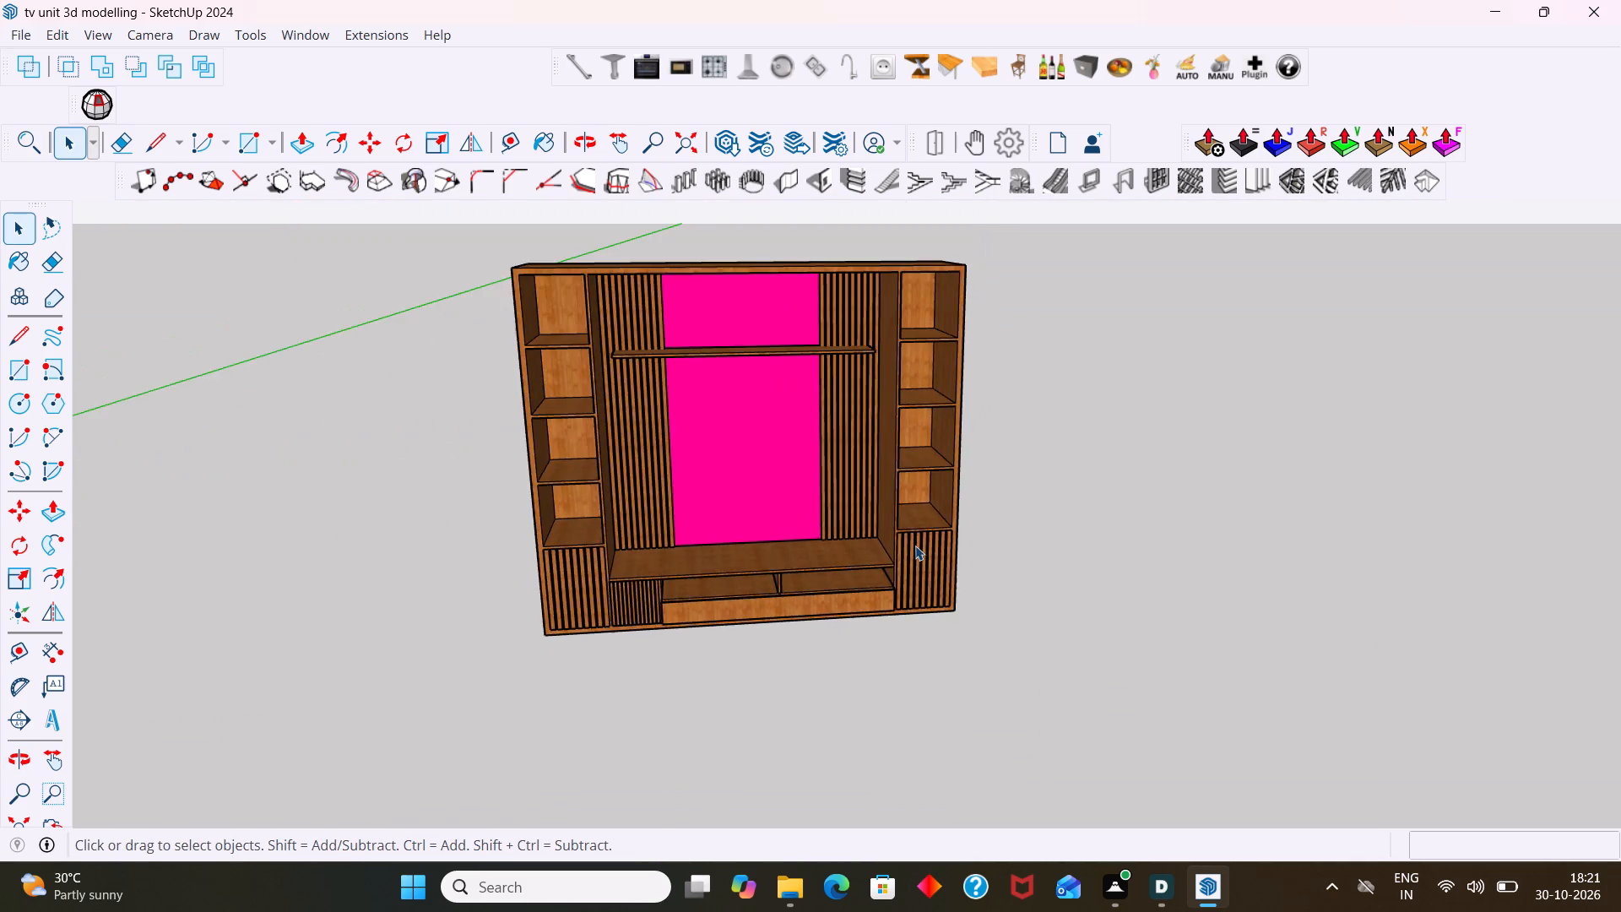
scroll(915, 546, down, 3)
middle_drag(946, 618, 925, 594)
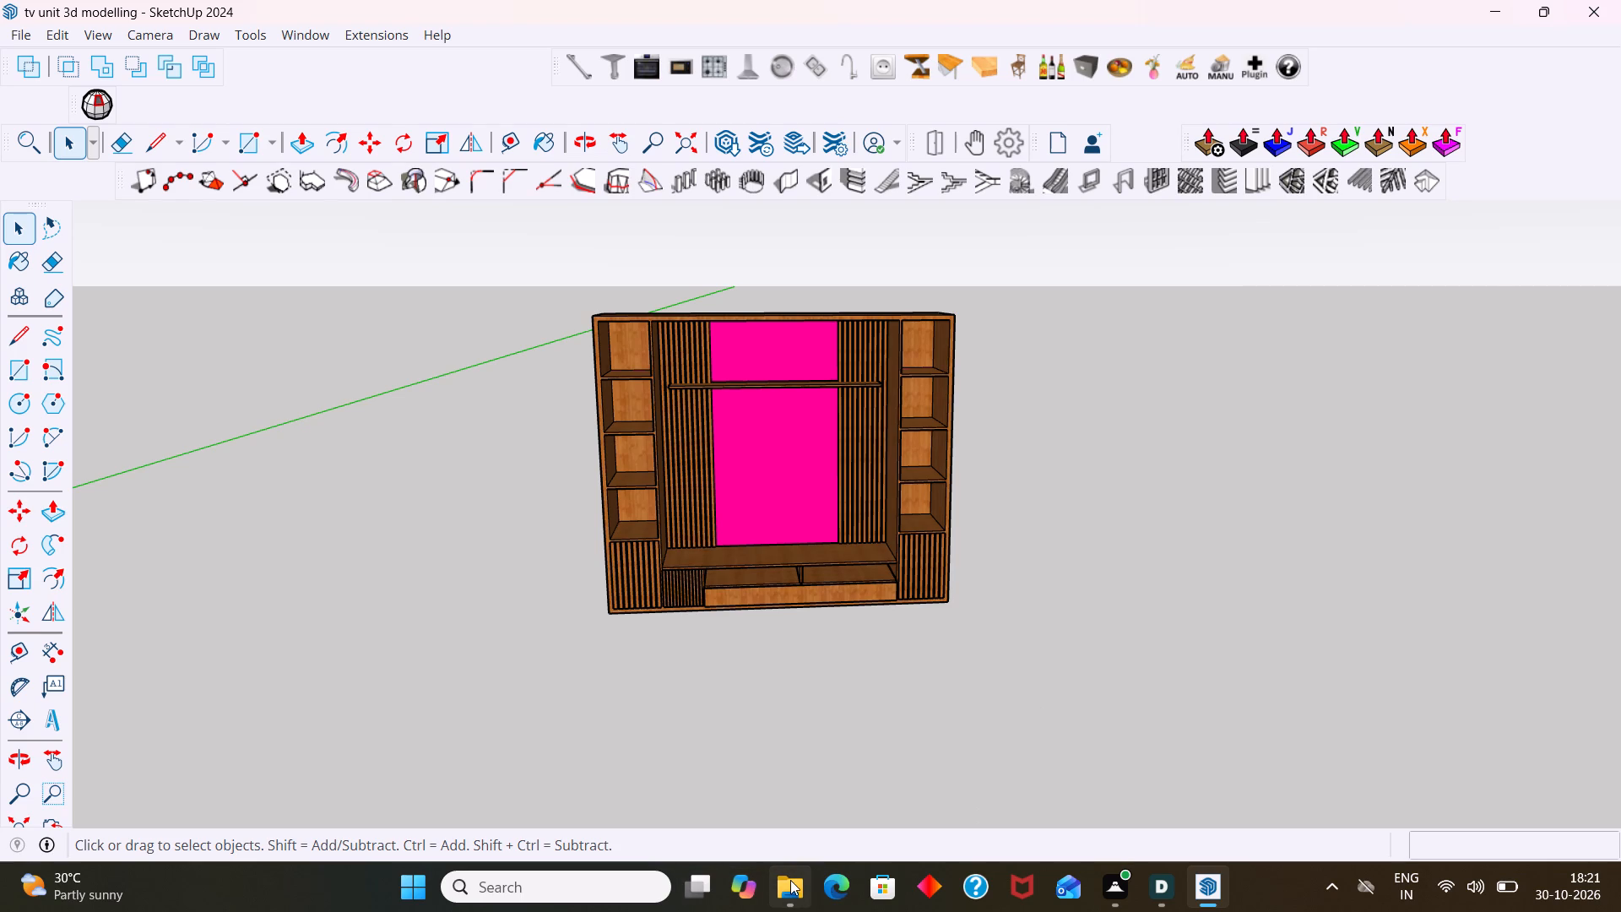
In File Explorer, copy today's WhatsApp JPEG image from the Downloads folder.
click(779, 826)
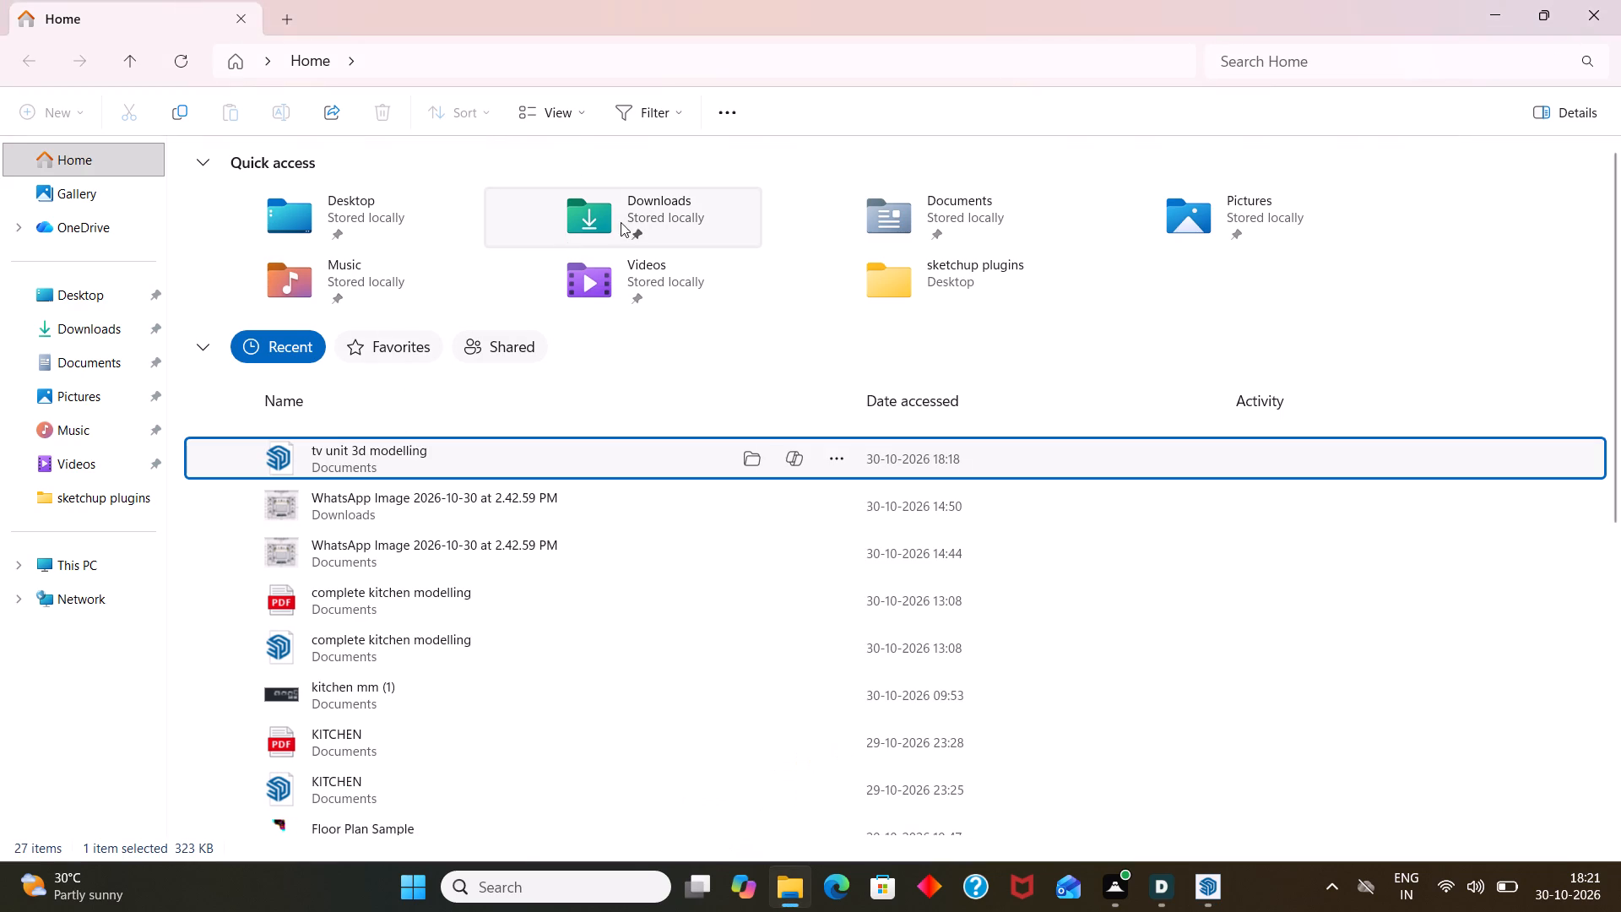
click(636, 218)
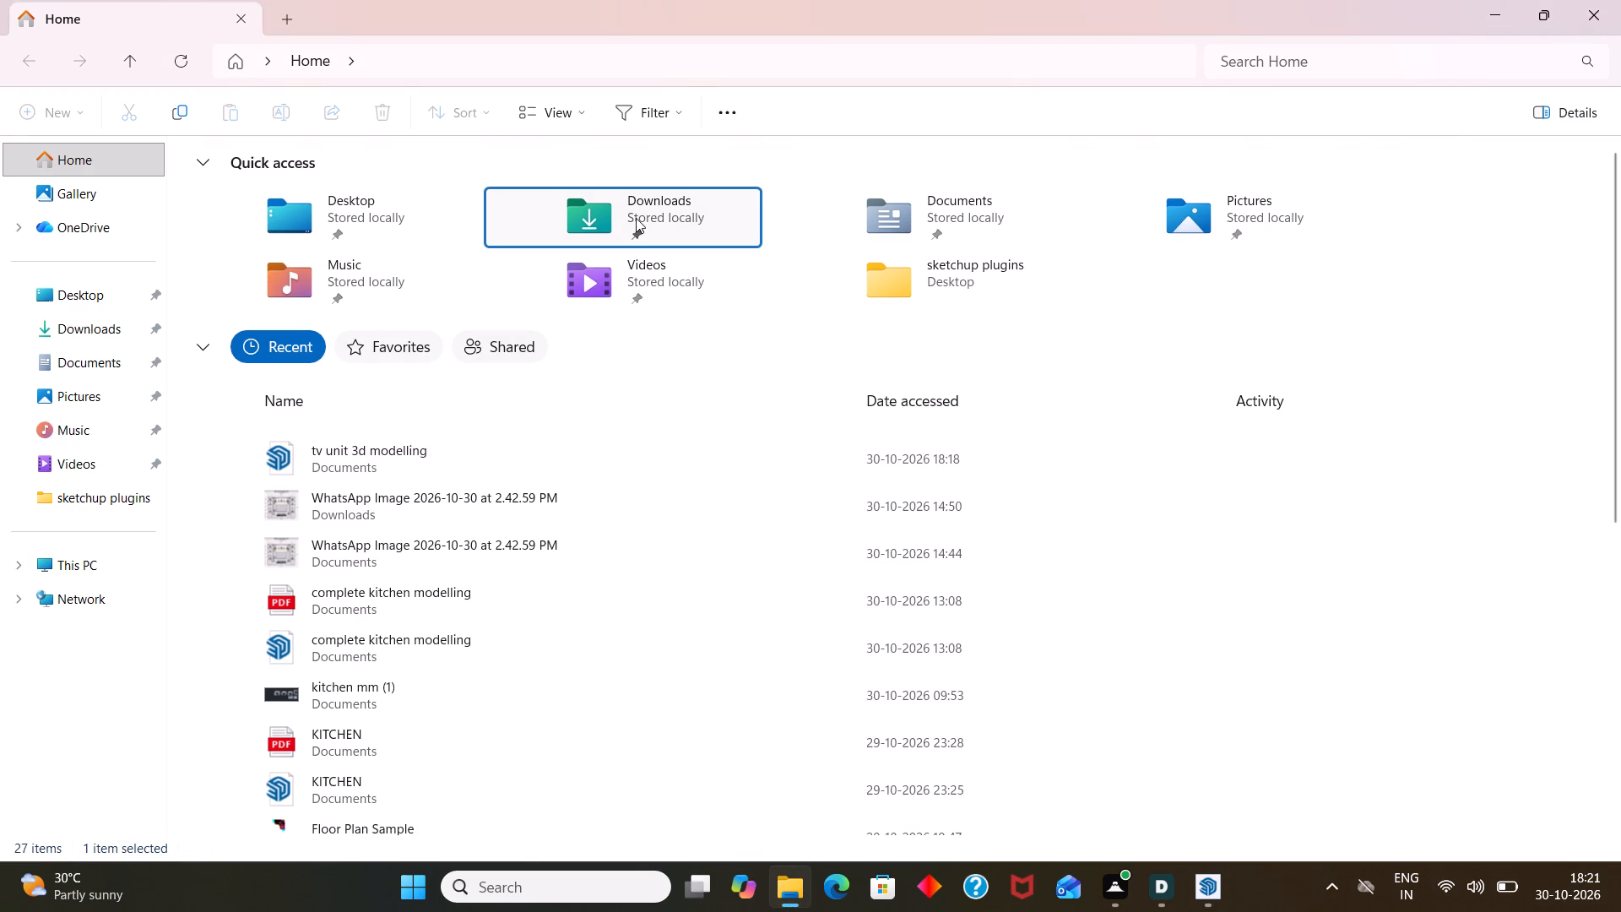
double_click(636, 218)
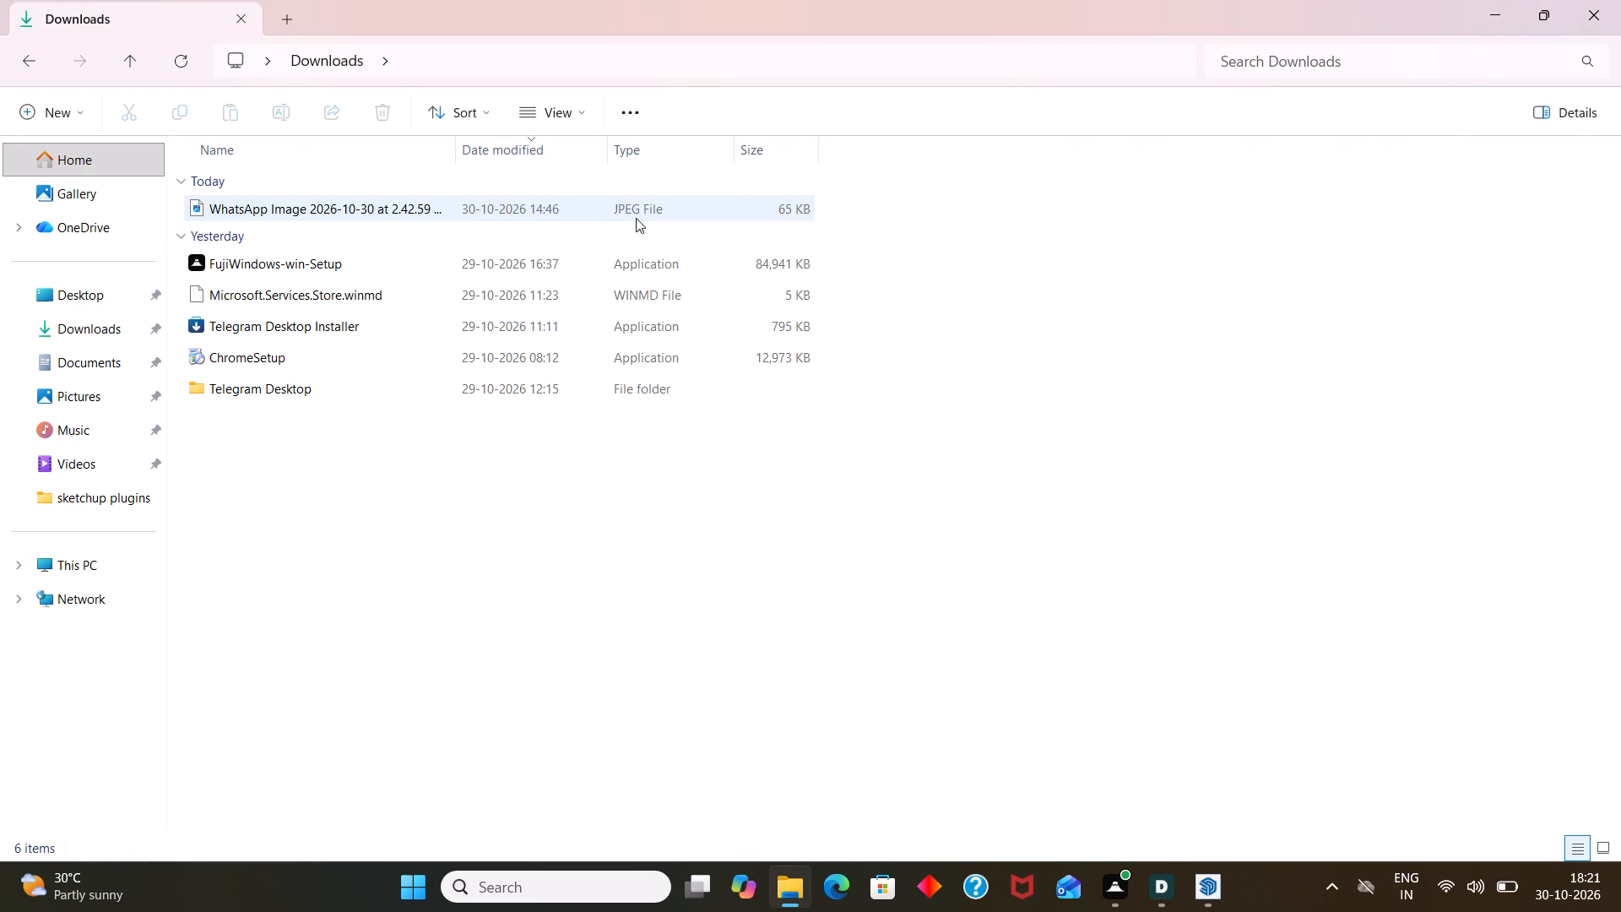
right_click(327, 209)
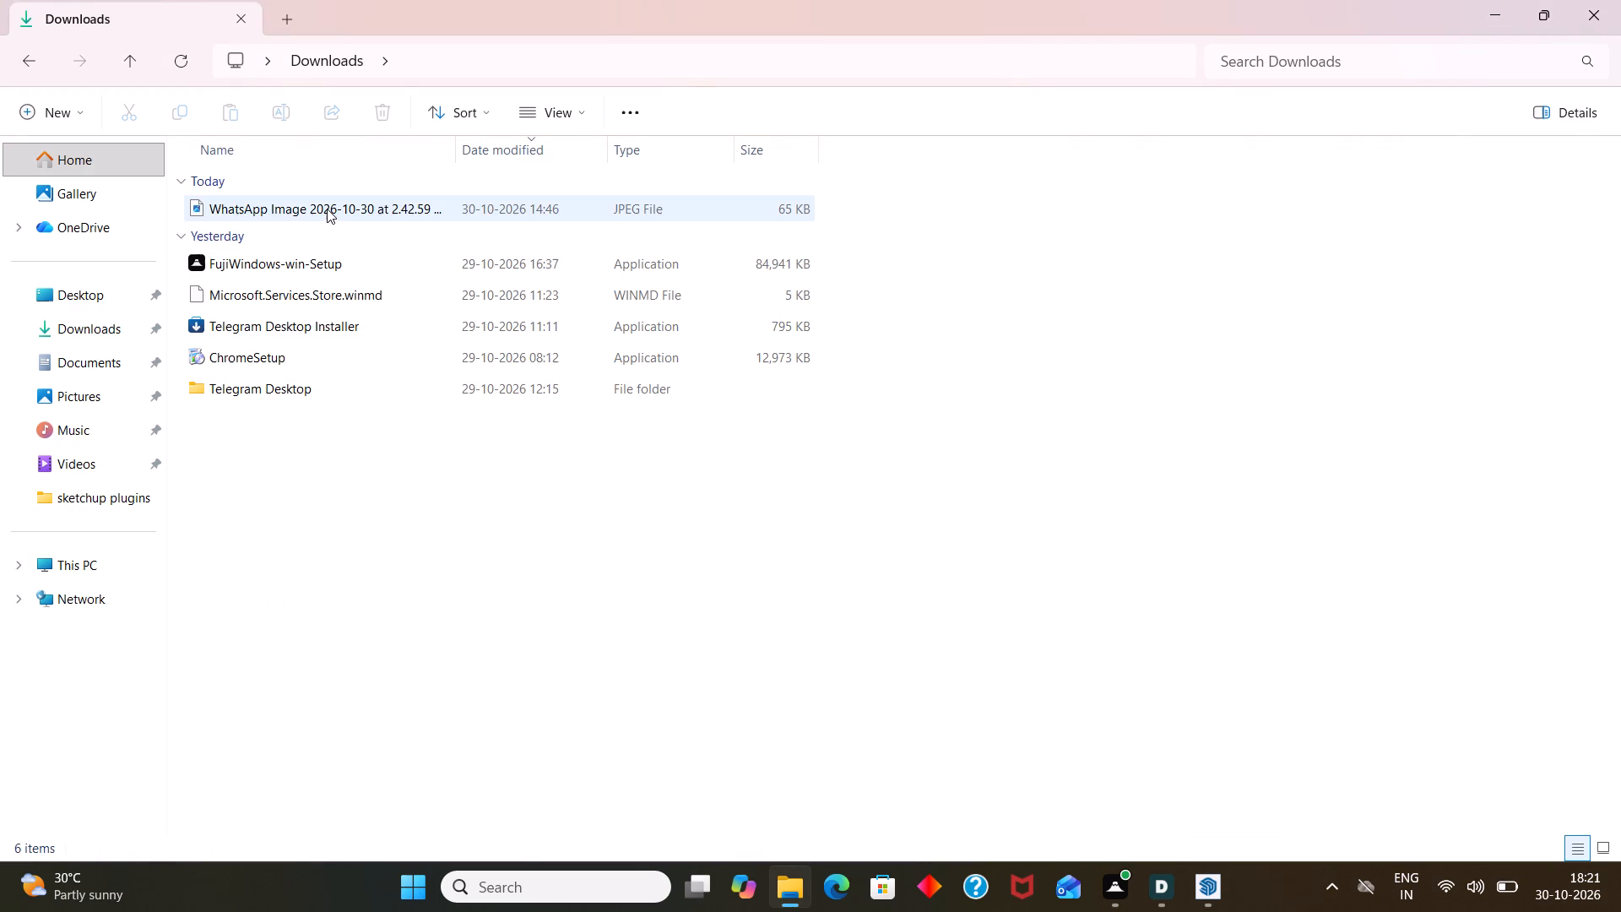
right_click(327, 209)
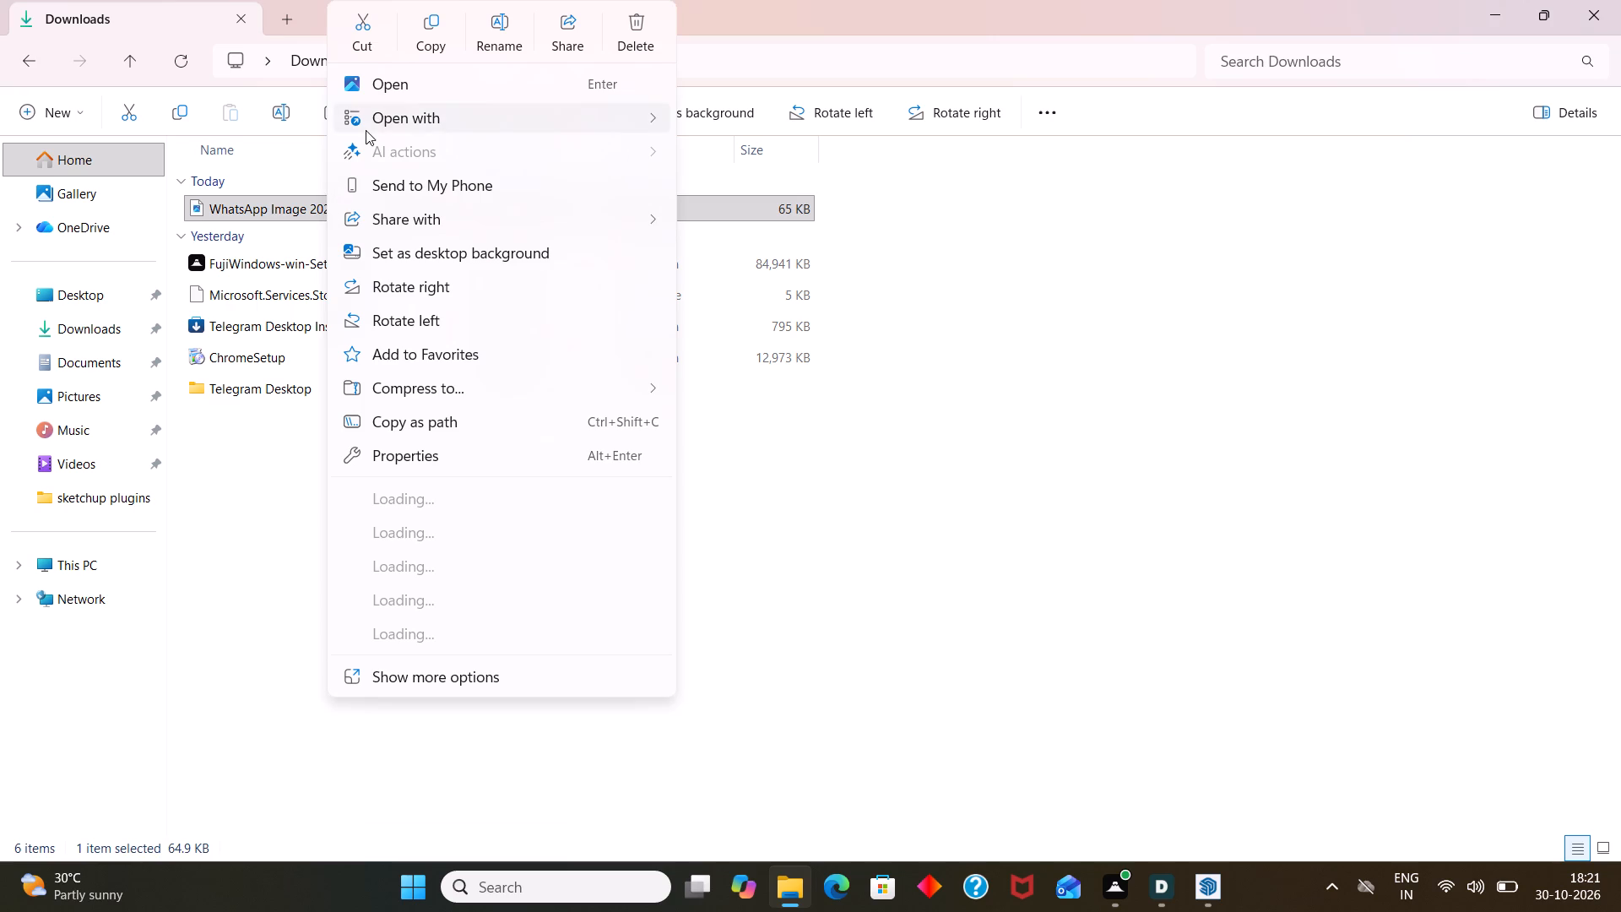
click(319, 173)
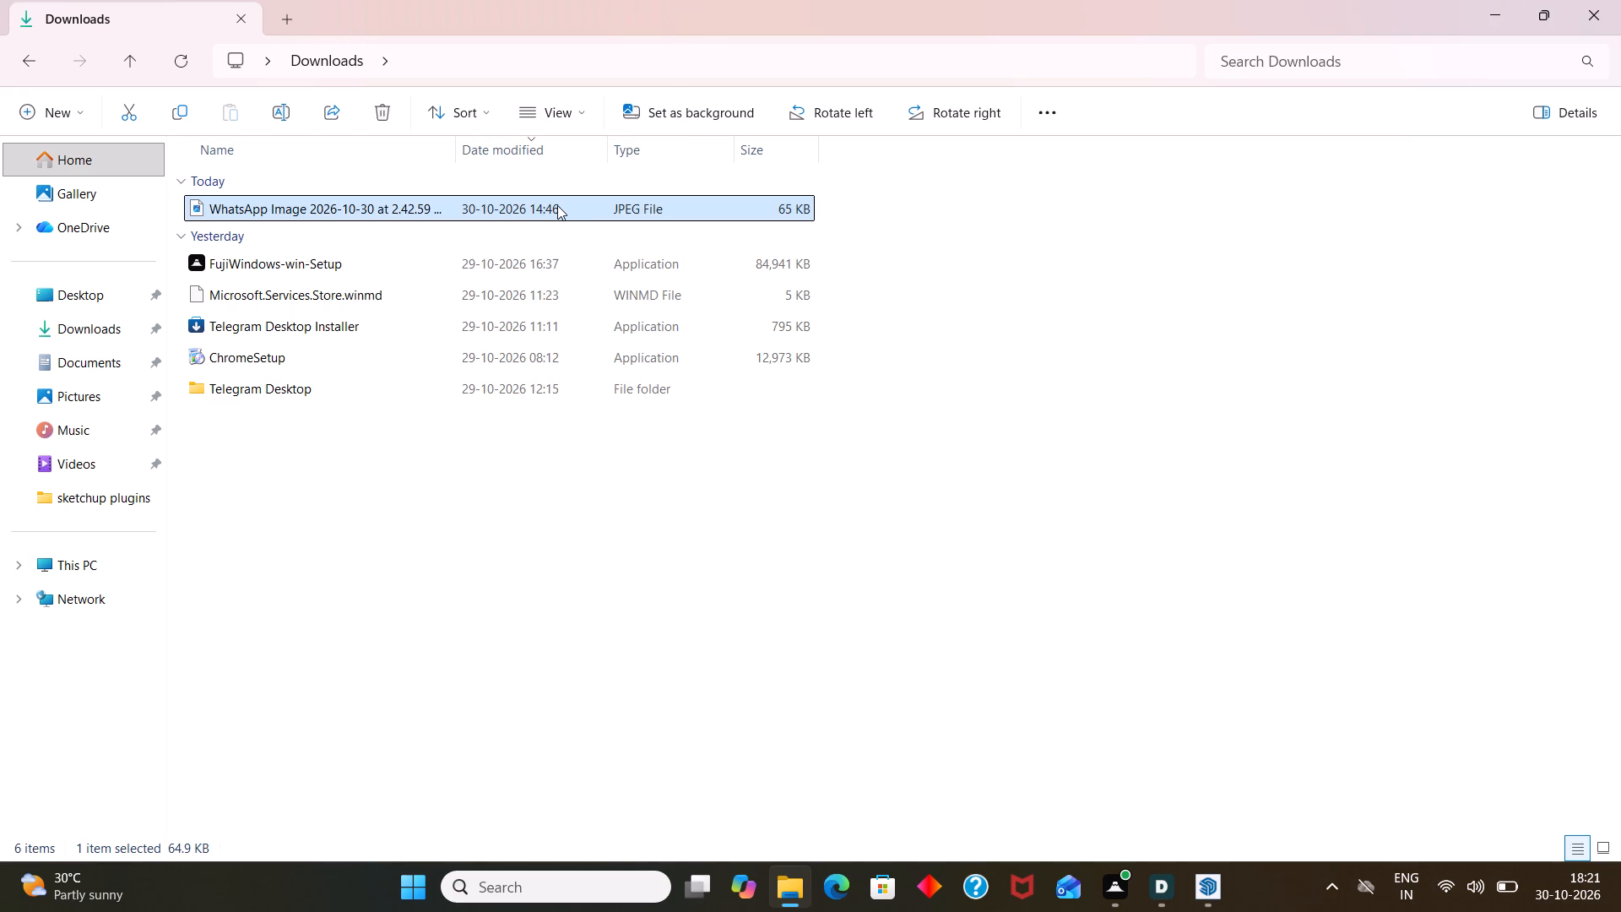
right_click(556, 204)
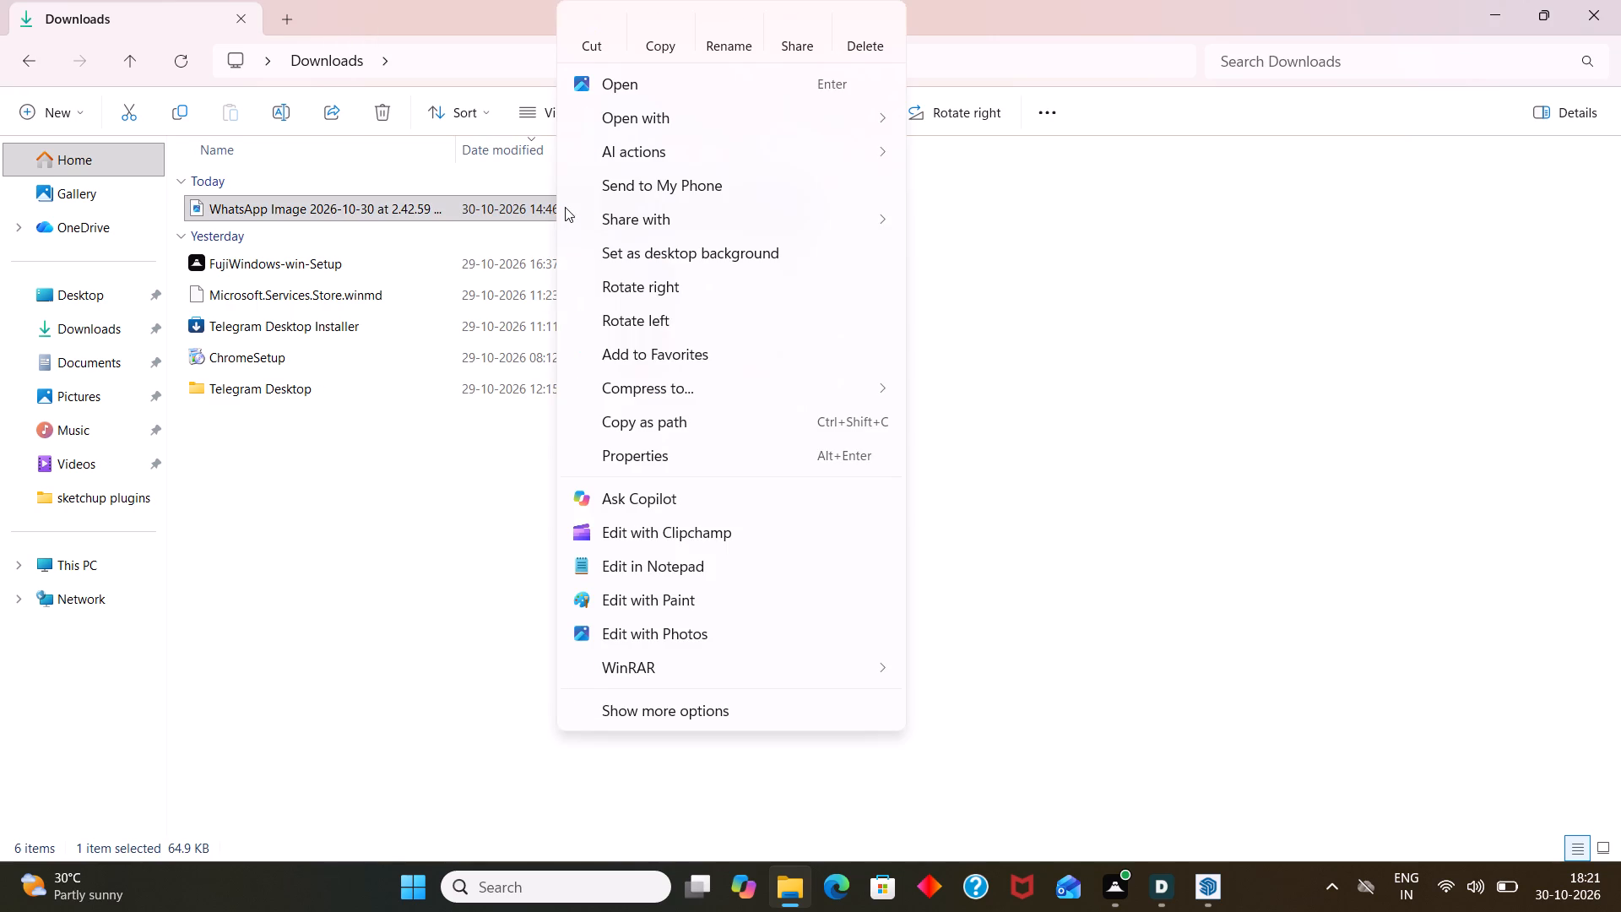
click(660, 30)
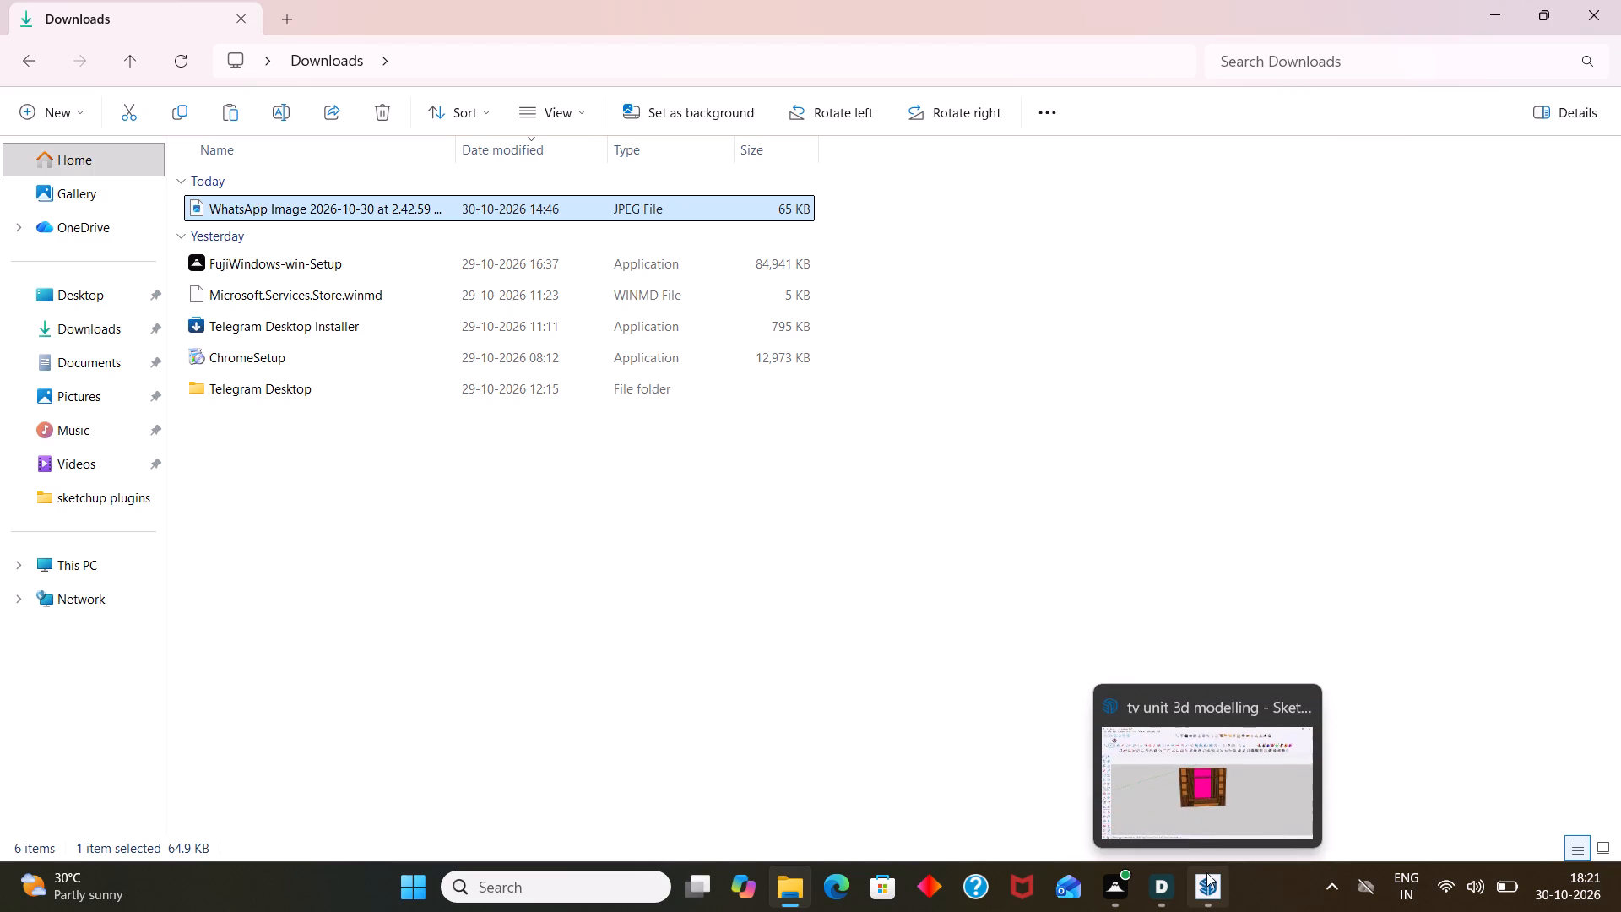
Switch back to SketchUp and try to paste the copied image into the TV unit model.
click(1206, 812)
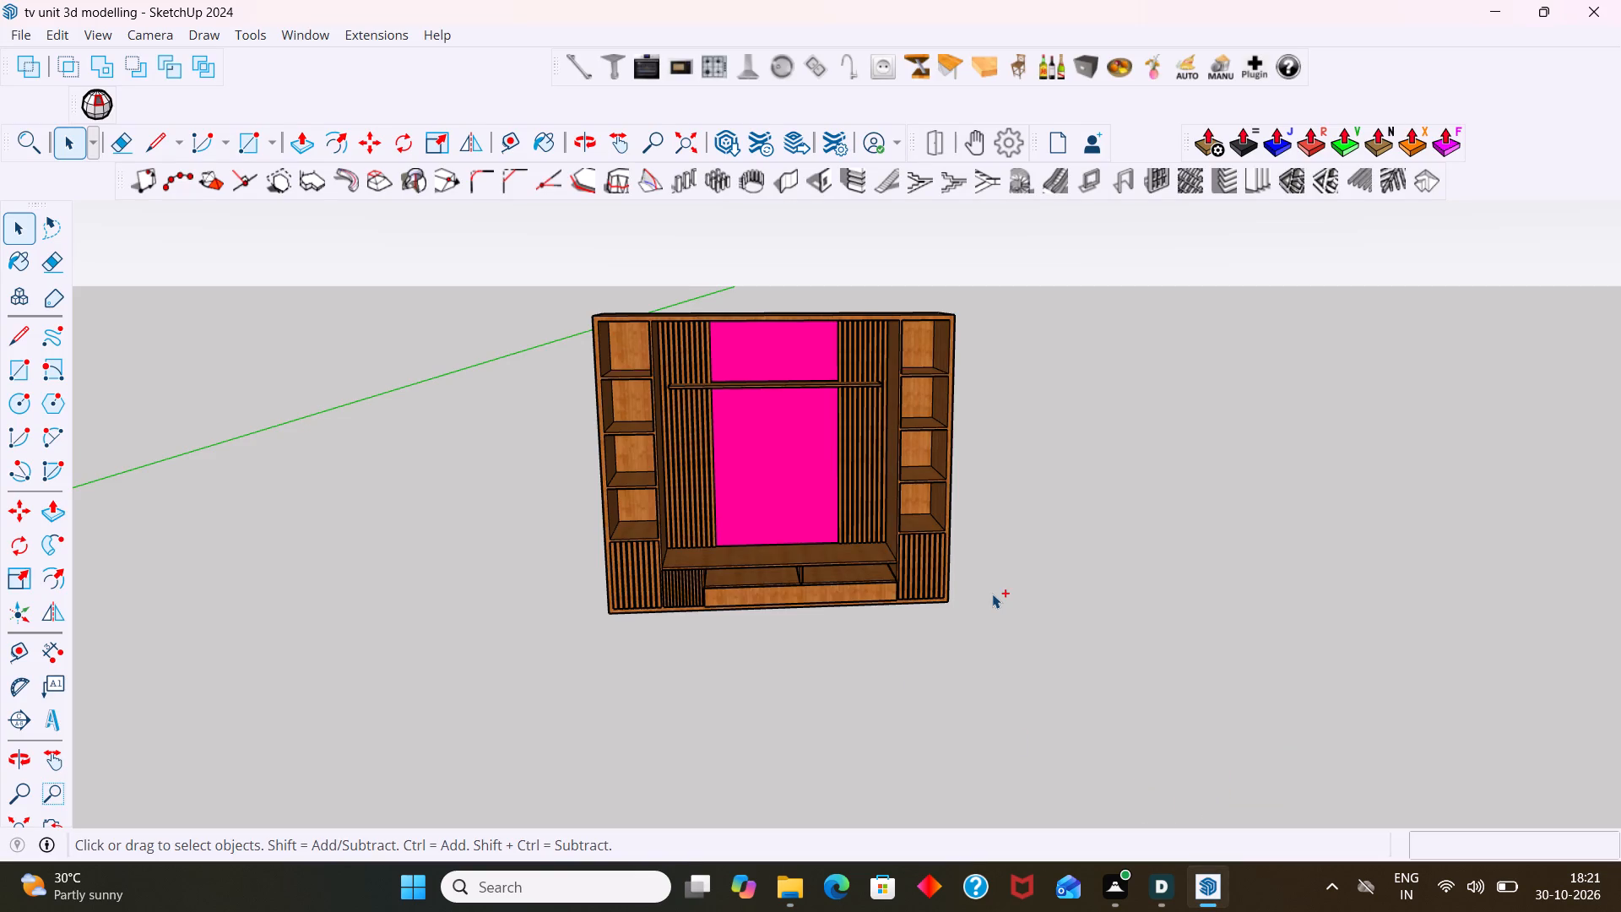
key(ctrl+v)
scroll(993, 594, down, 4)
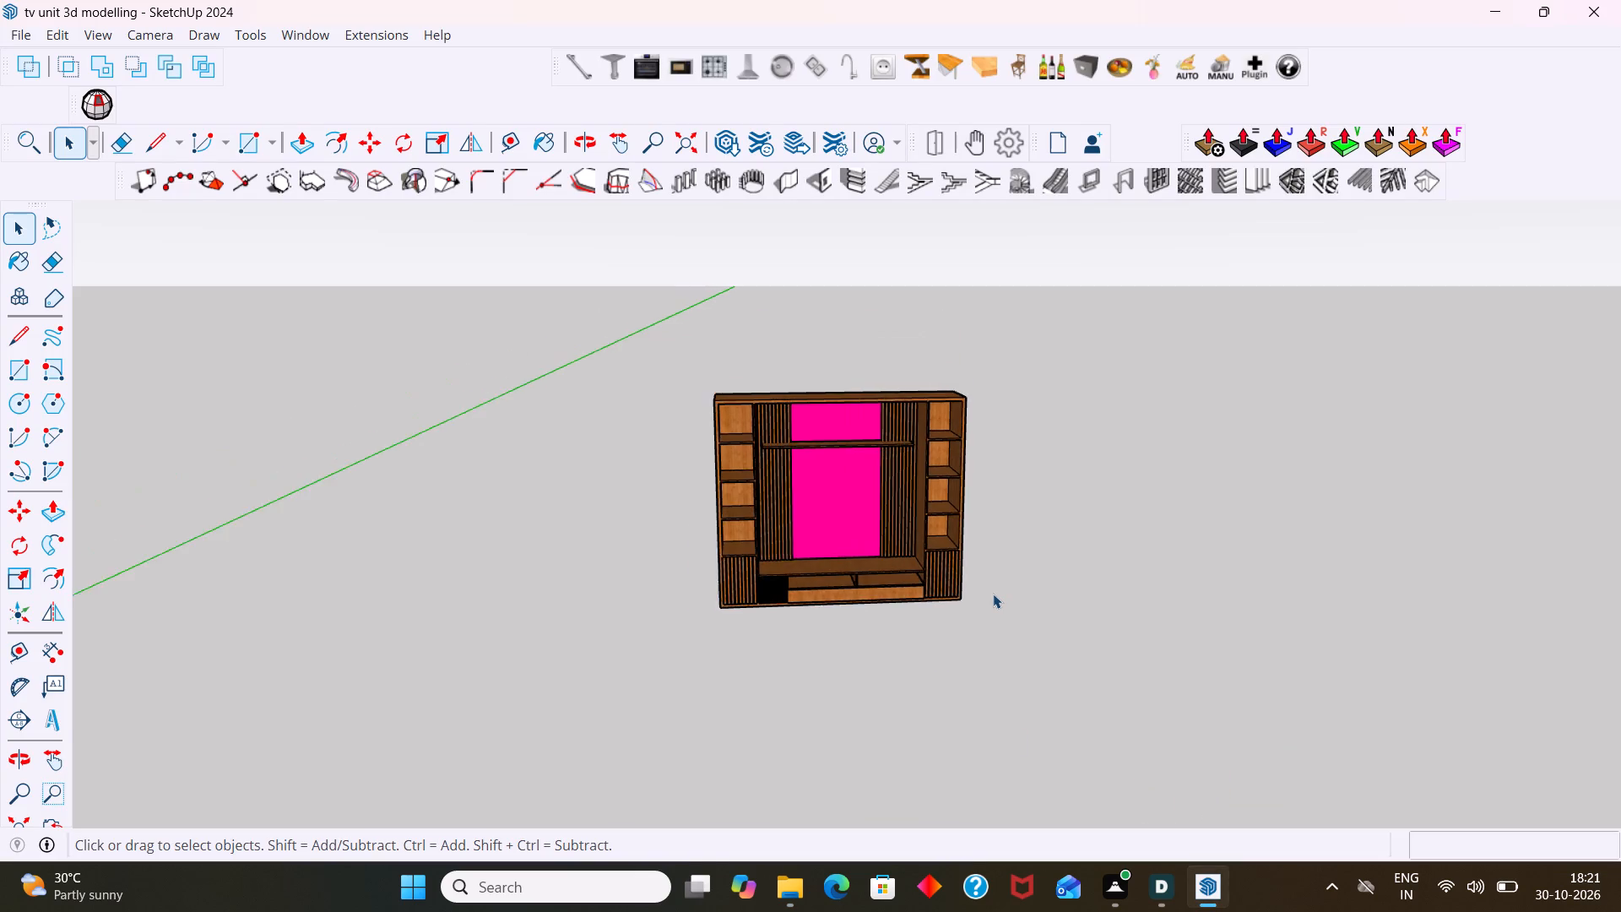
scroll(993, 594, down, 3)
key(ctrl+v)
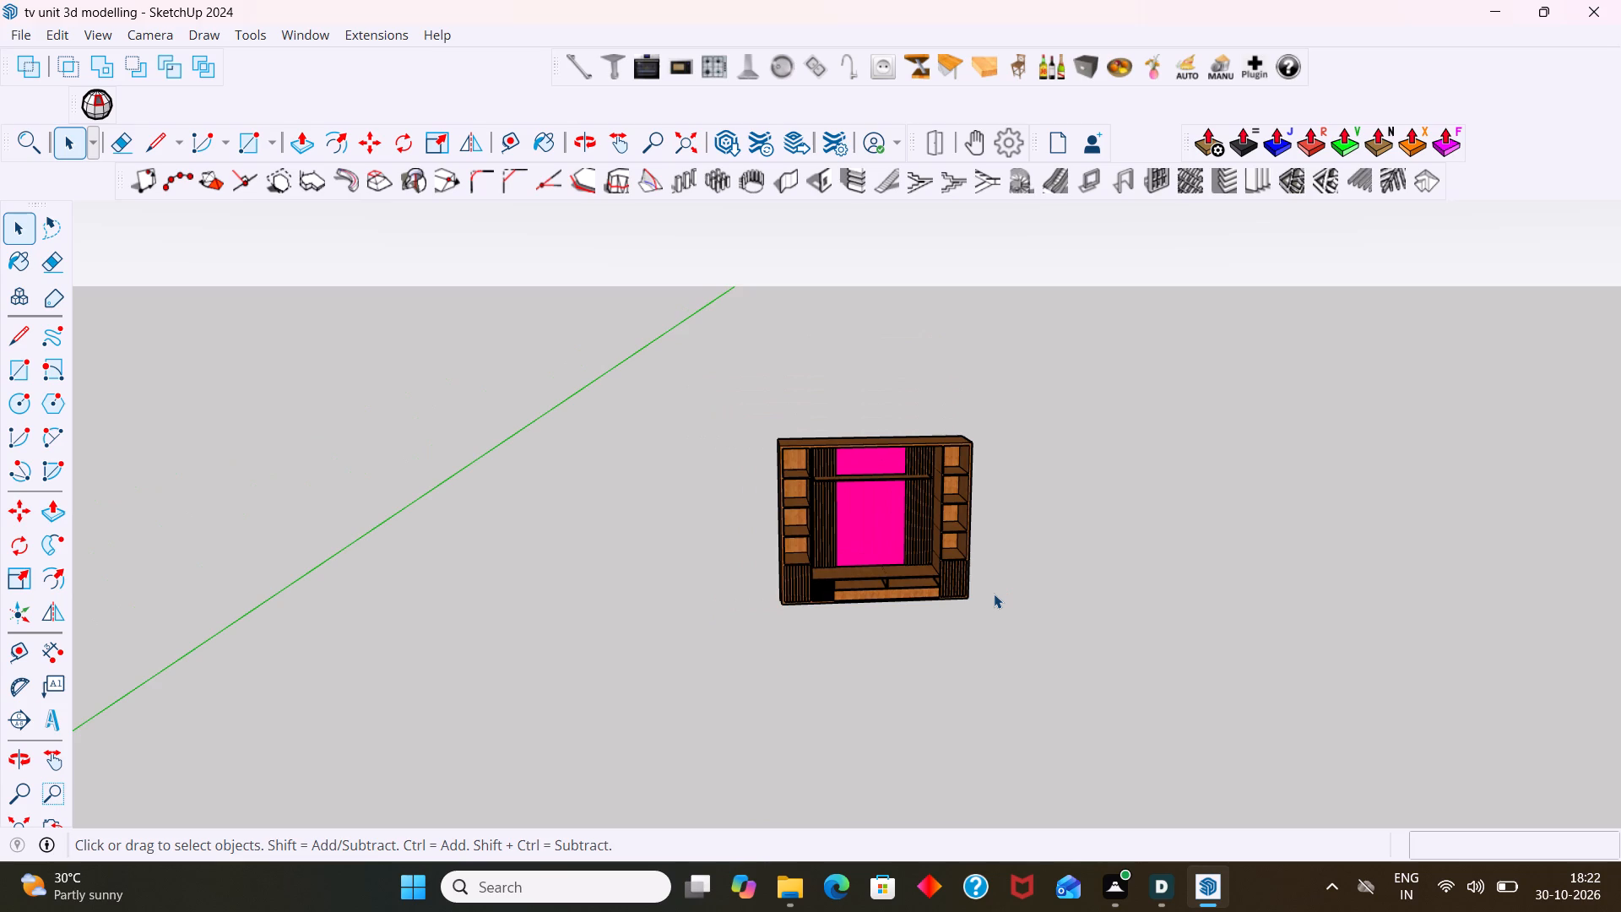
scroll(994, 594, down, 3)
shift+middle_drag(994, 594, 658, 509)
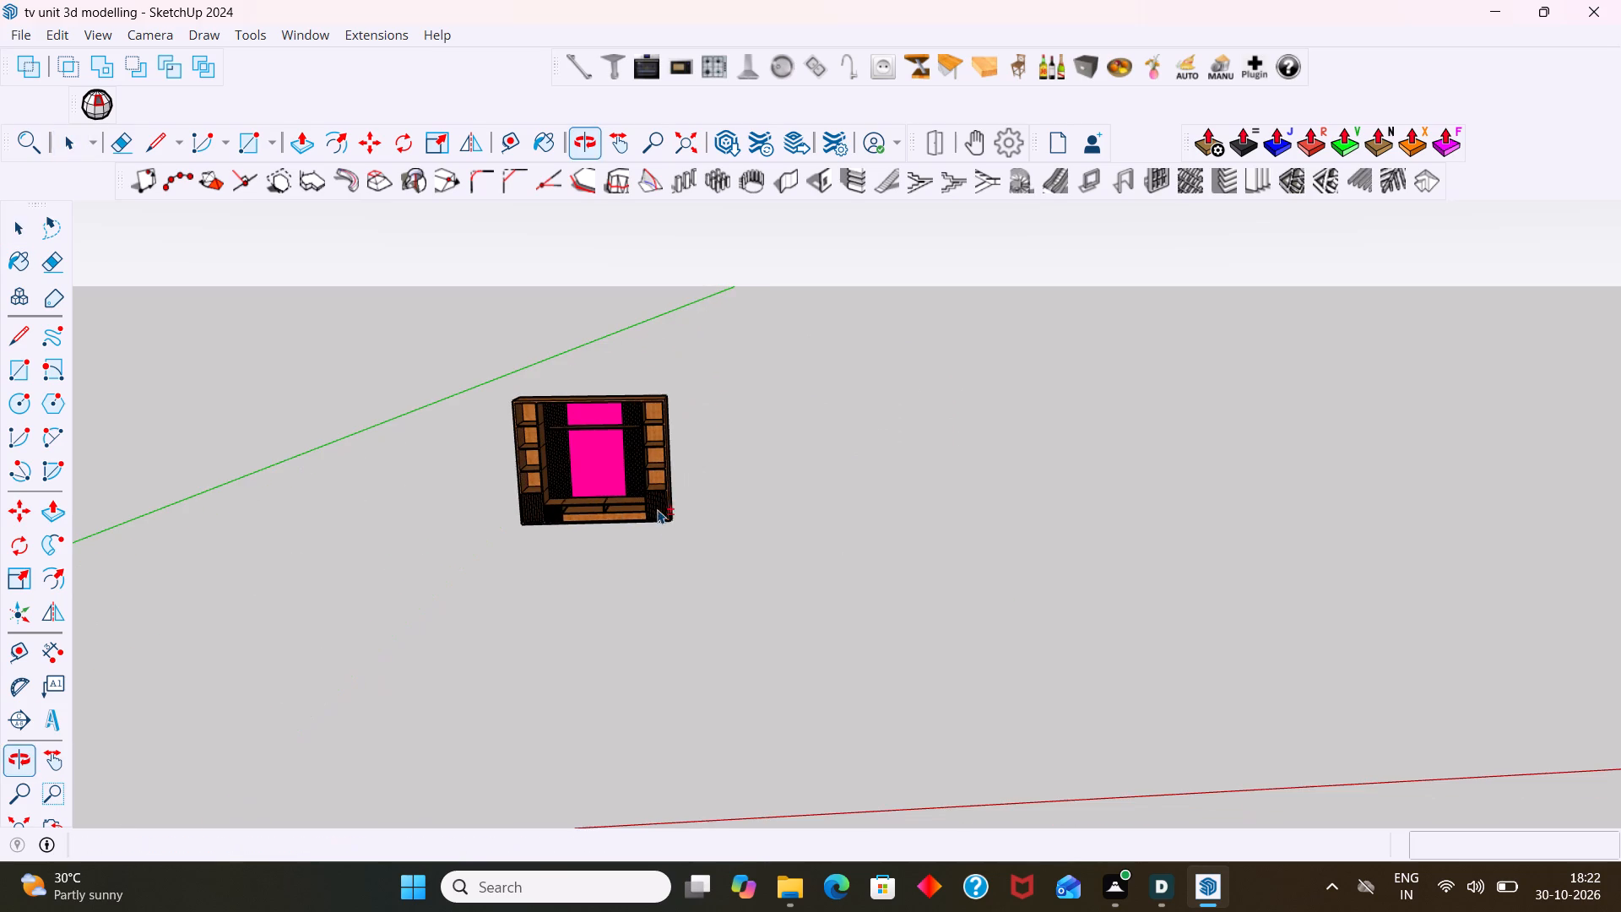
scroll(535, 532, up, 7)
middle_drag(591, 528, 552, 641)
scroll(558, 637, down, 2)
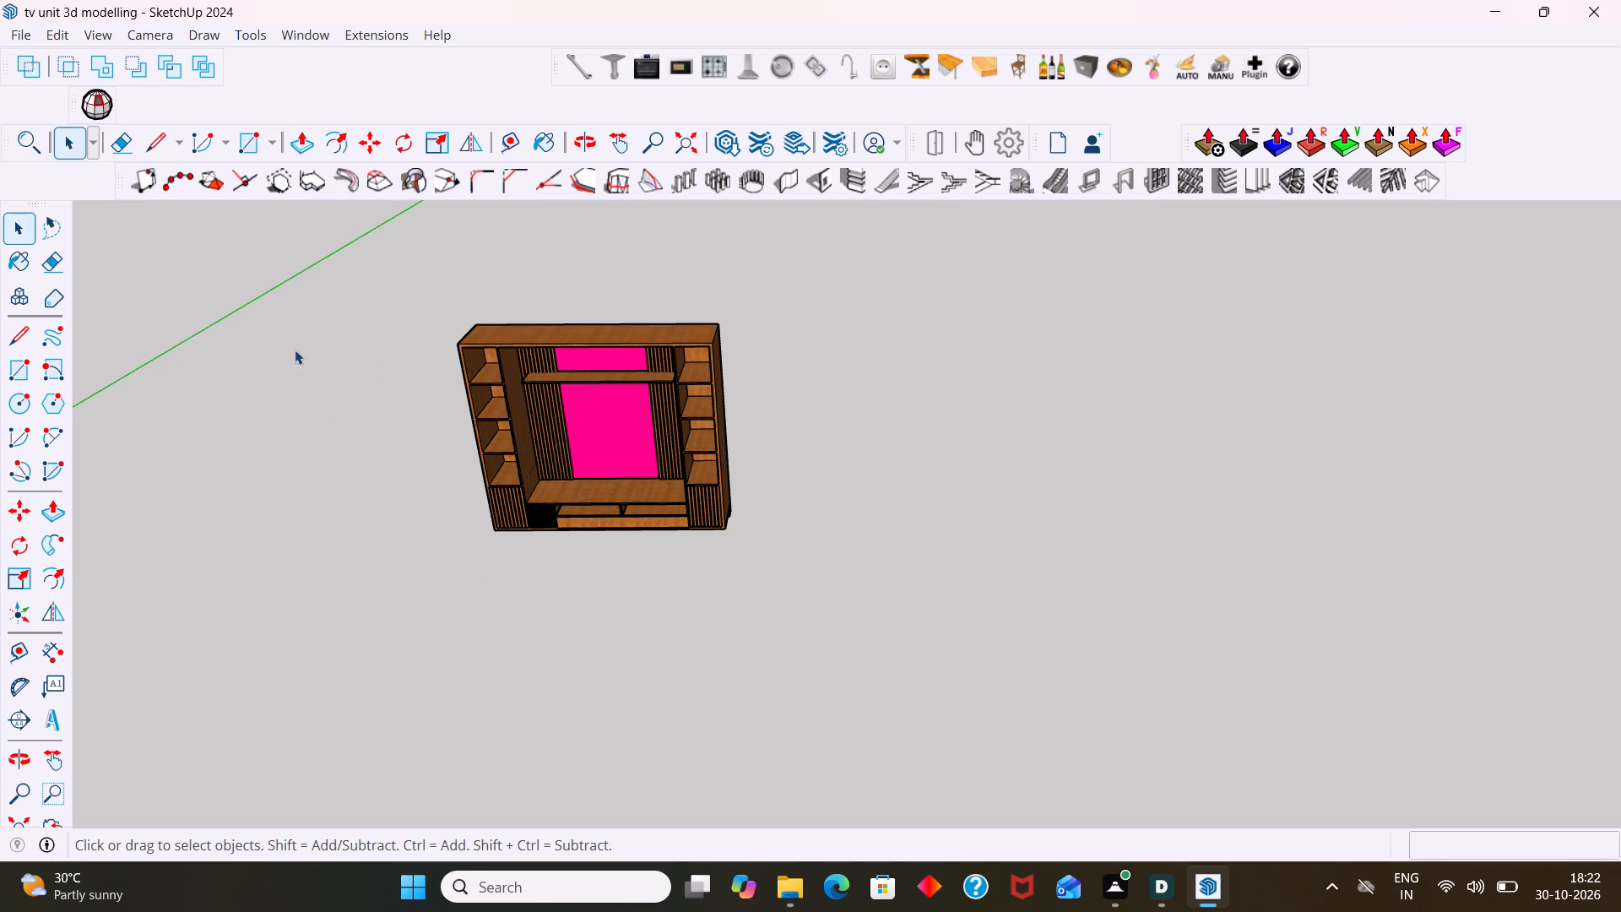
Inside the TV unit group, paint the pink central back panel with Wallpaper Dog Bone from Carpet, Fabrics, Leathers, Textiles and Wallpaper, and leave the group.
scroll(474, 357, up, 6)
middle_drag(578, 448, 583, 361)
scroll(598, 449, up, 6)
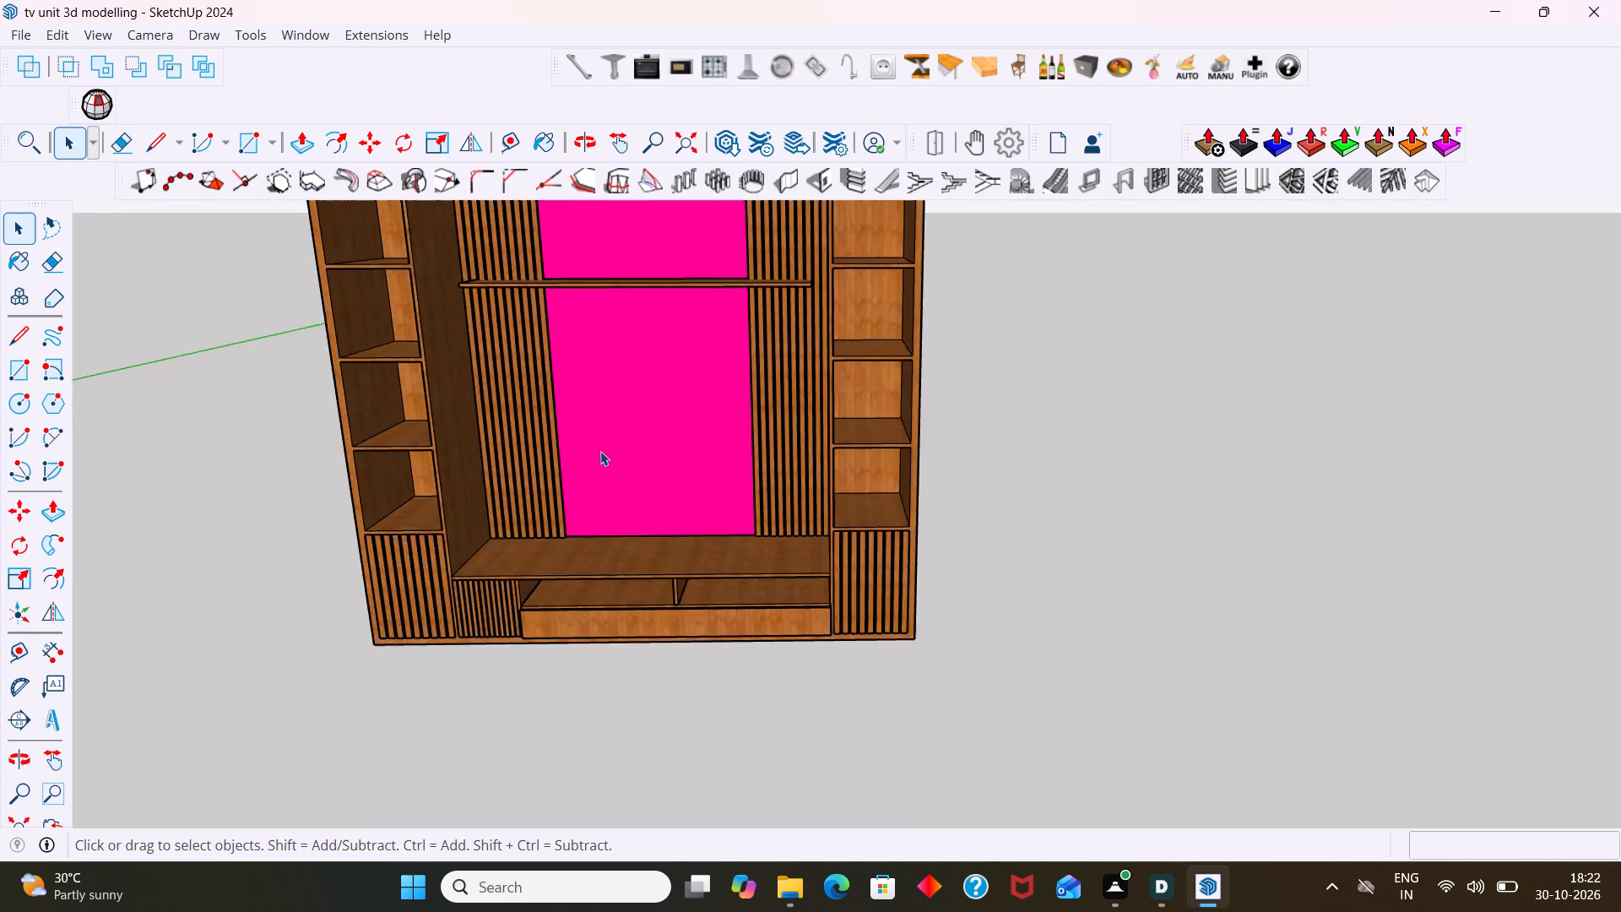
scroll(600, 451, up, 4)
scroll(581, 440, down, 5)
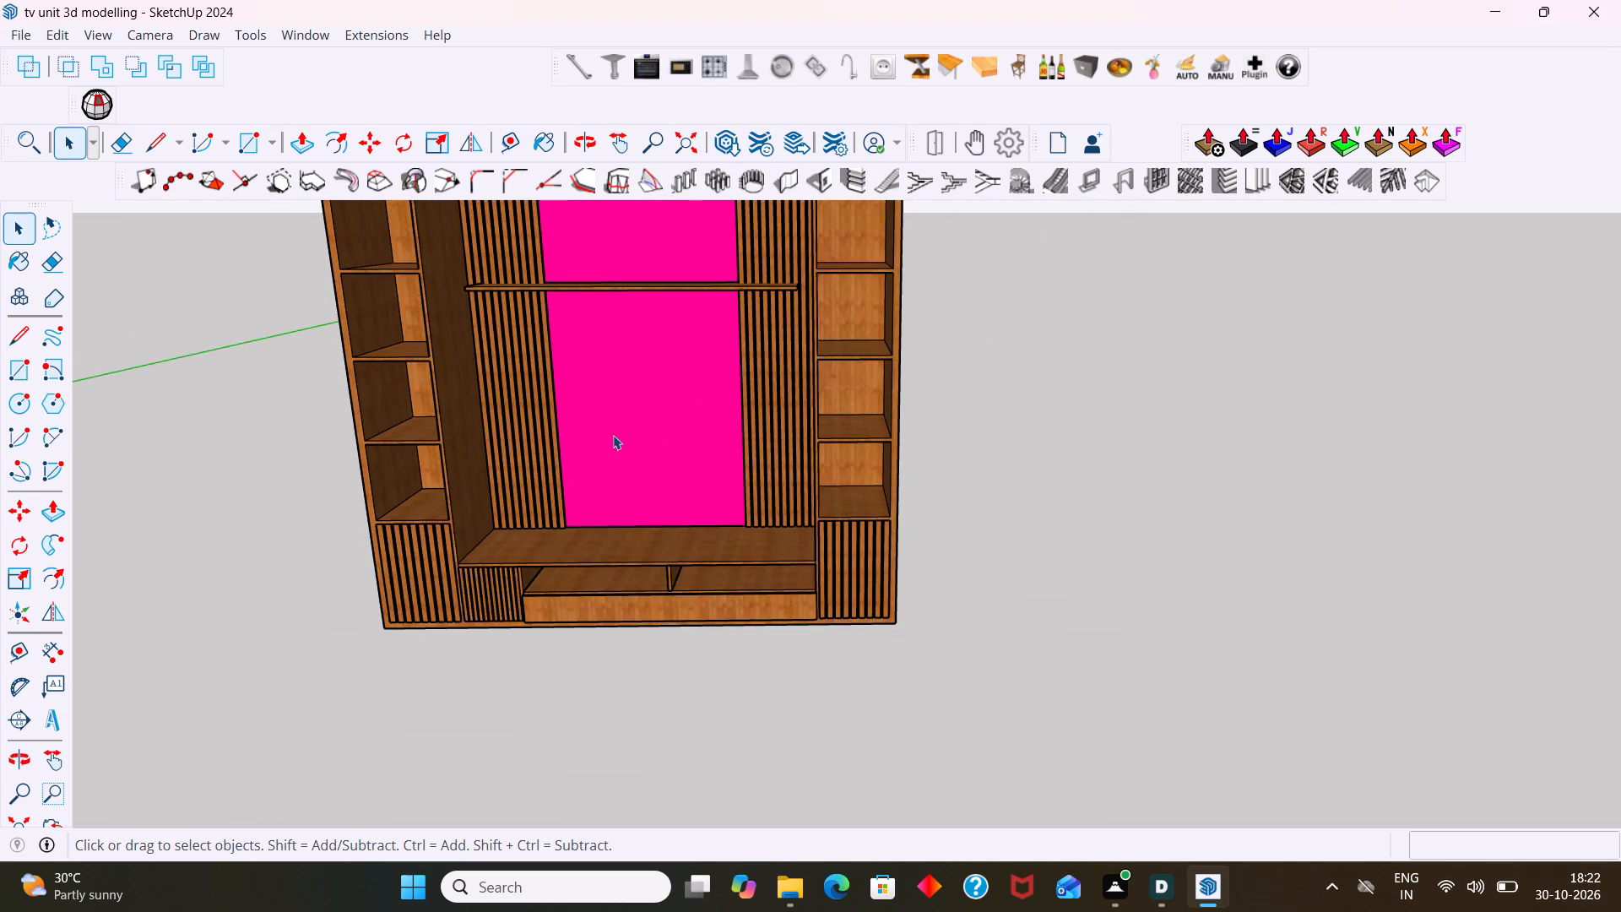
scroll(615, 435, up, 1)
click(615, 435)
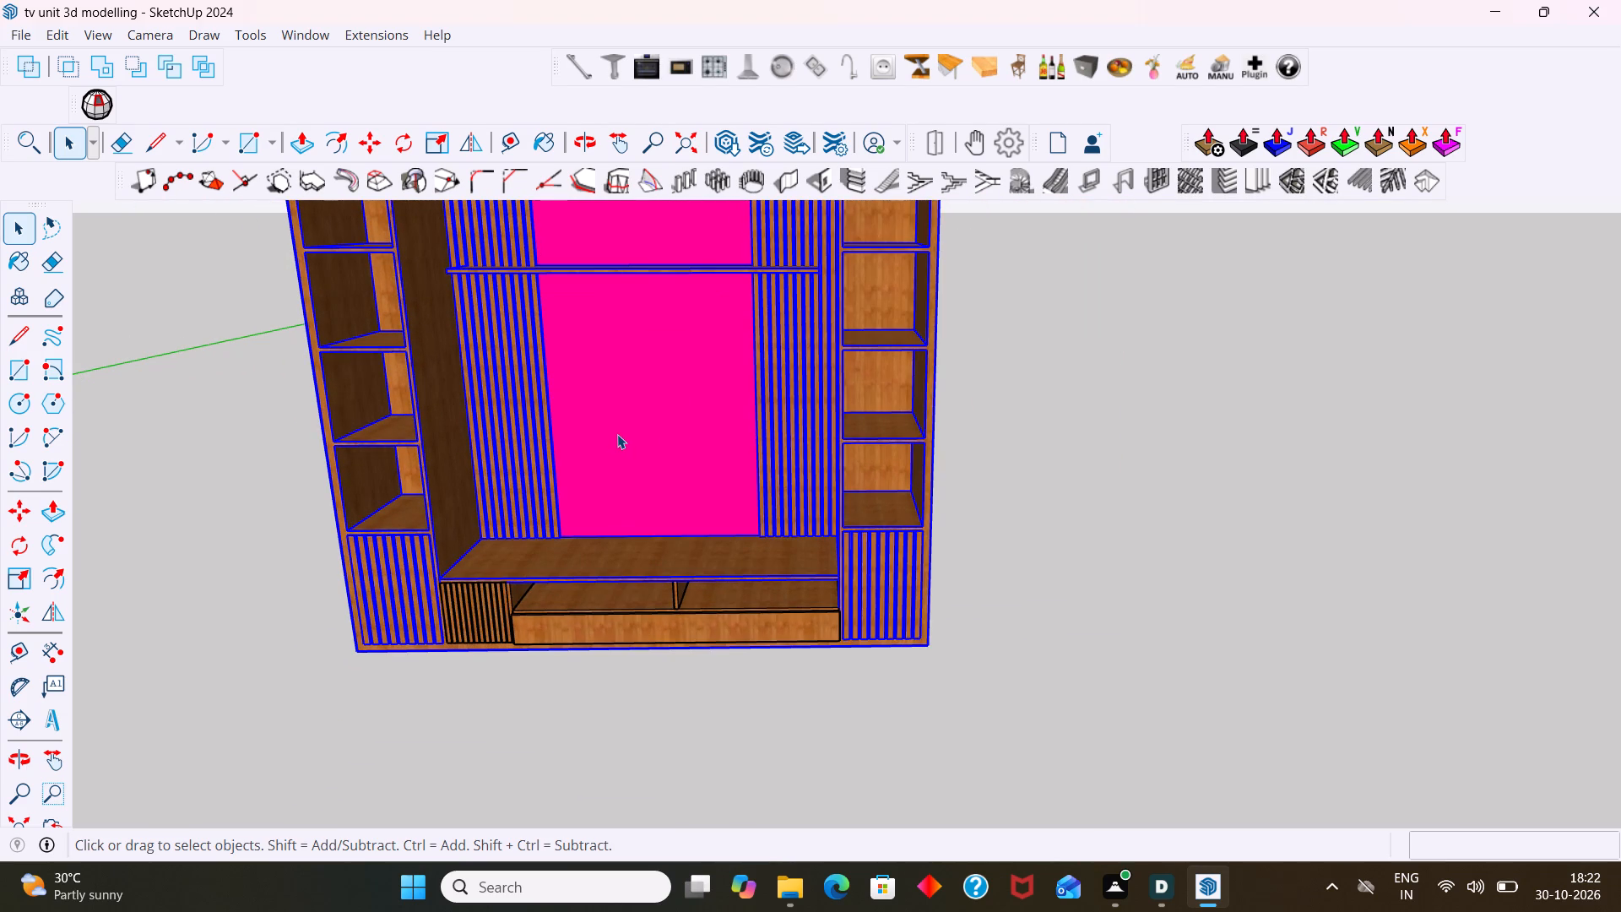
double_click(618, 434)
click(623, 437)
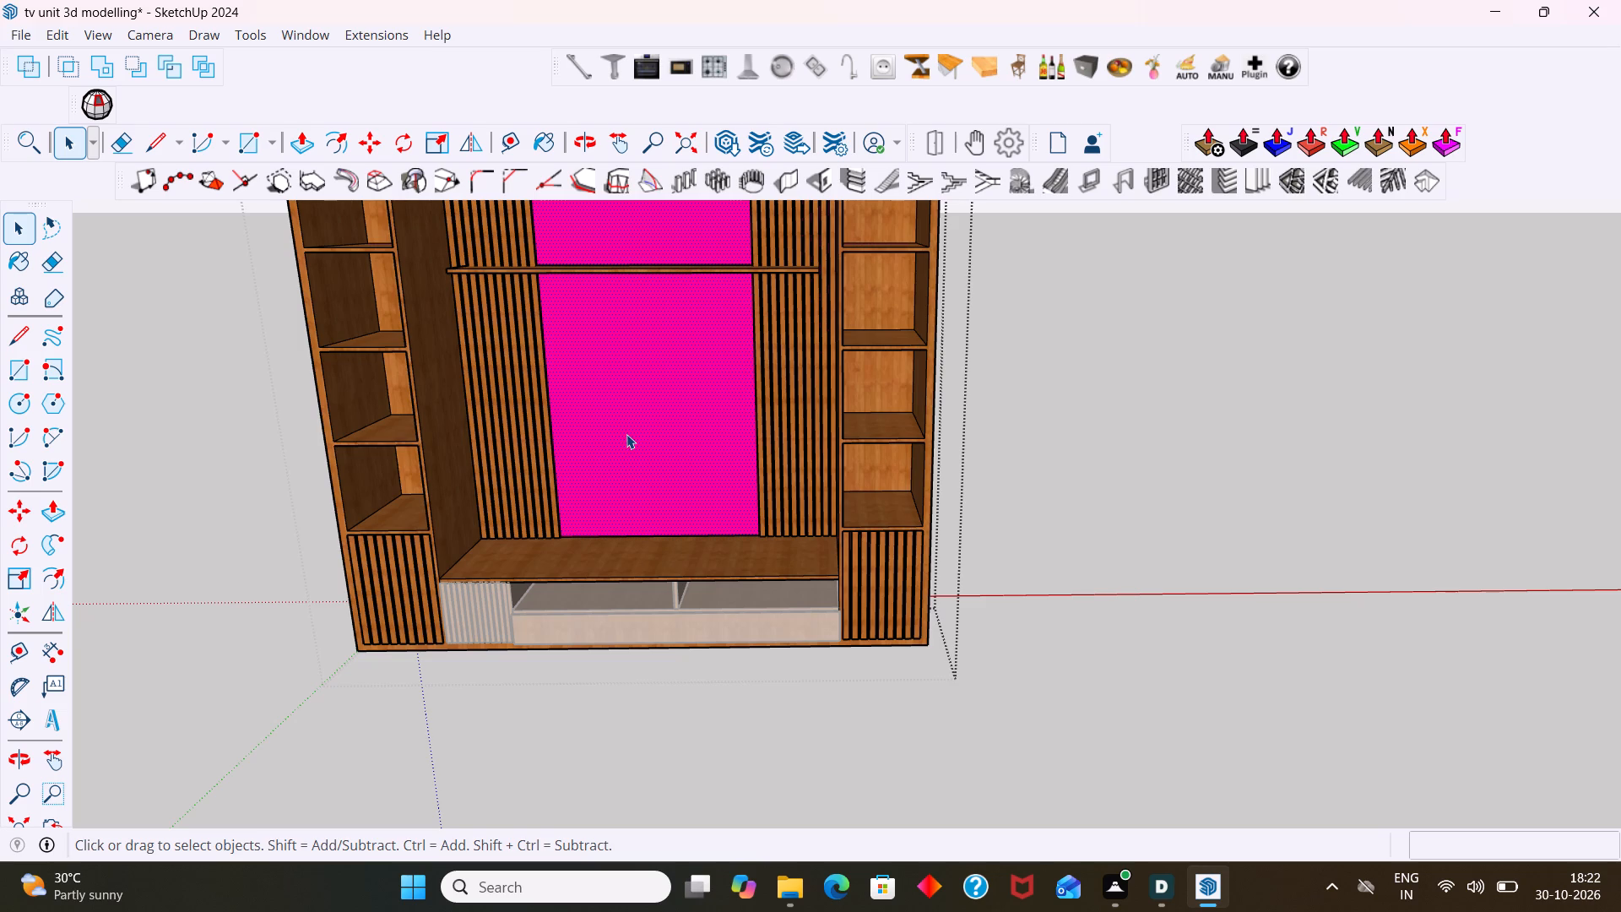
key(b)
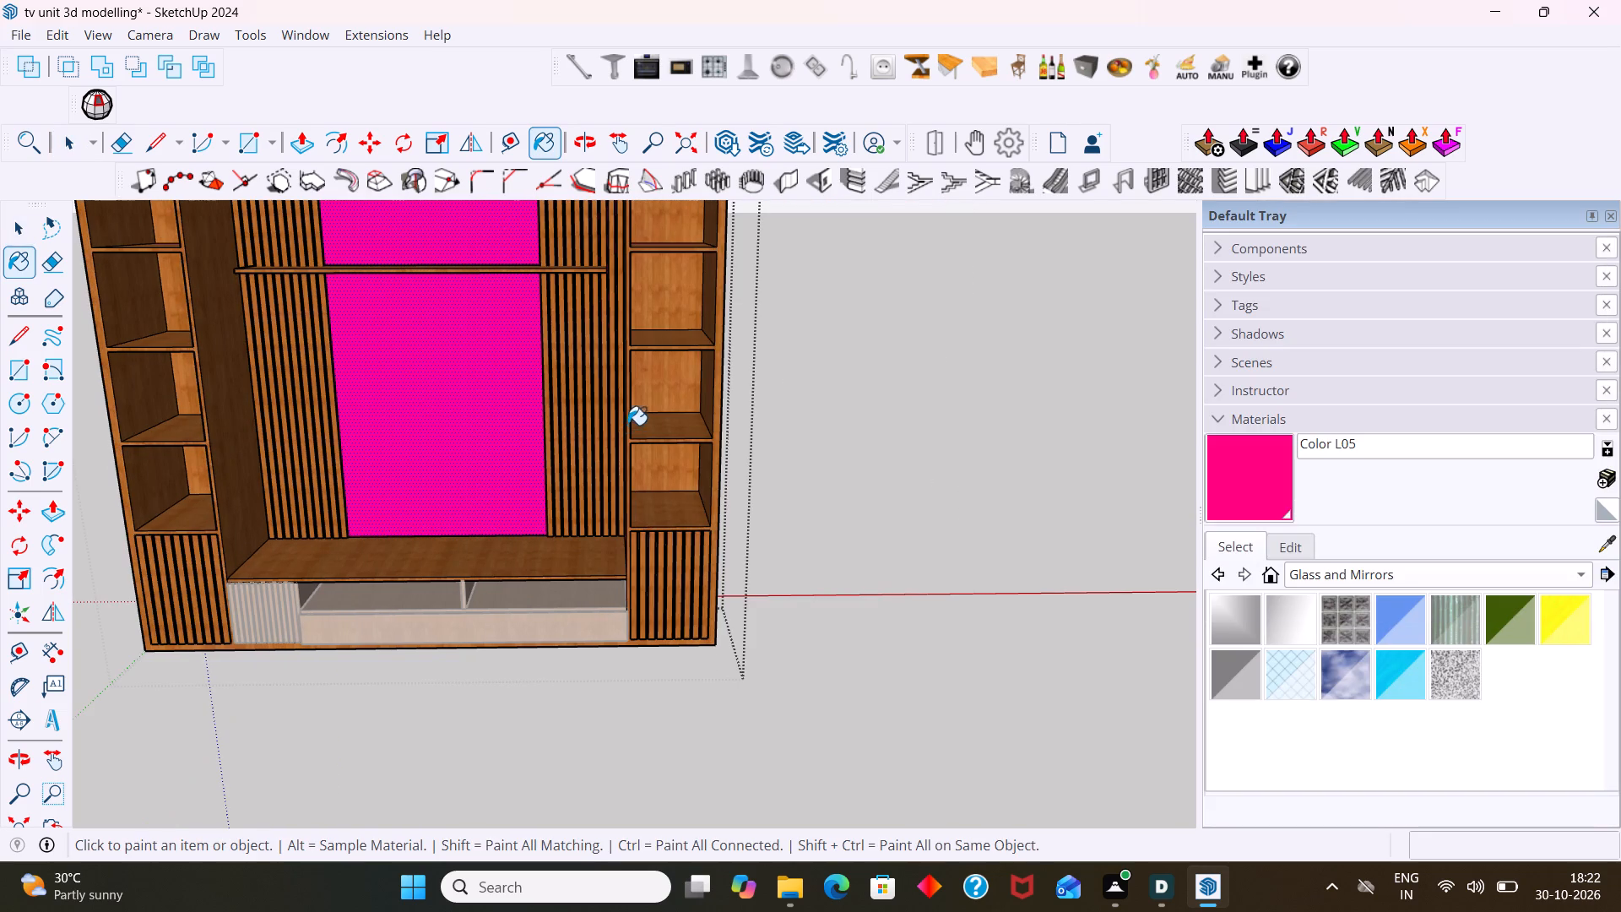
scroll(1441, 732, up, 2)
click(1580, 575)
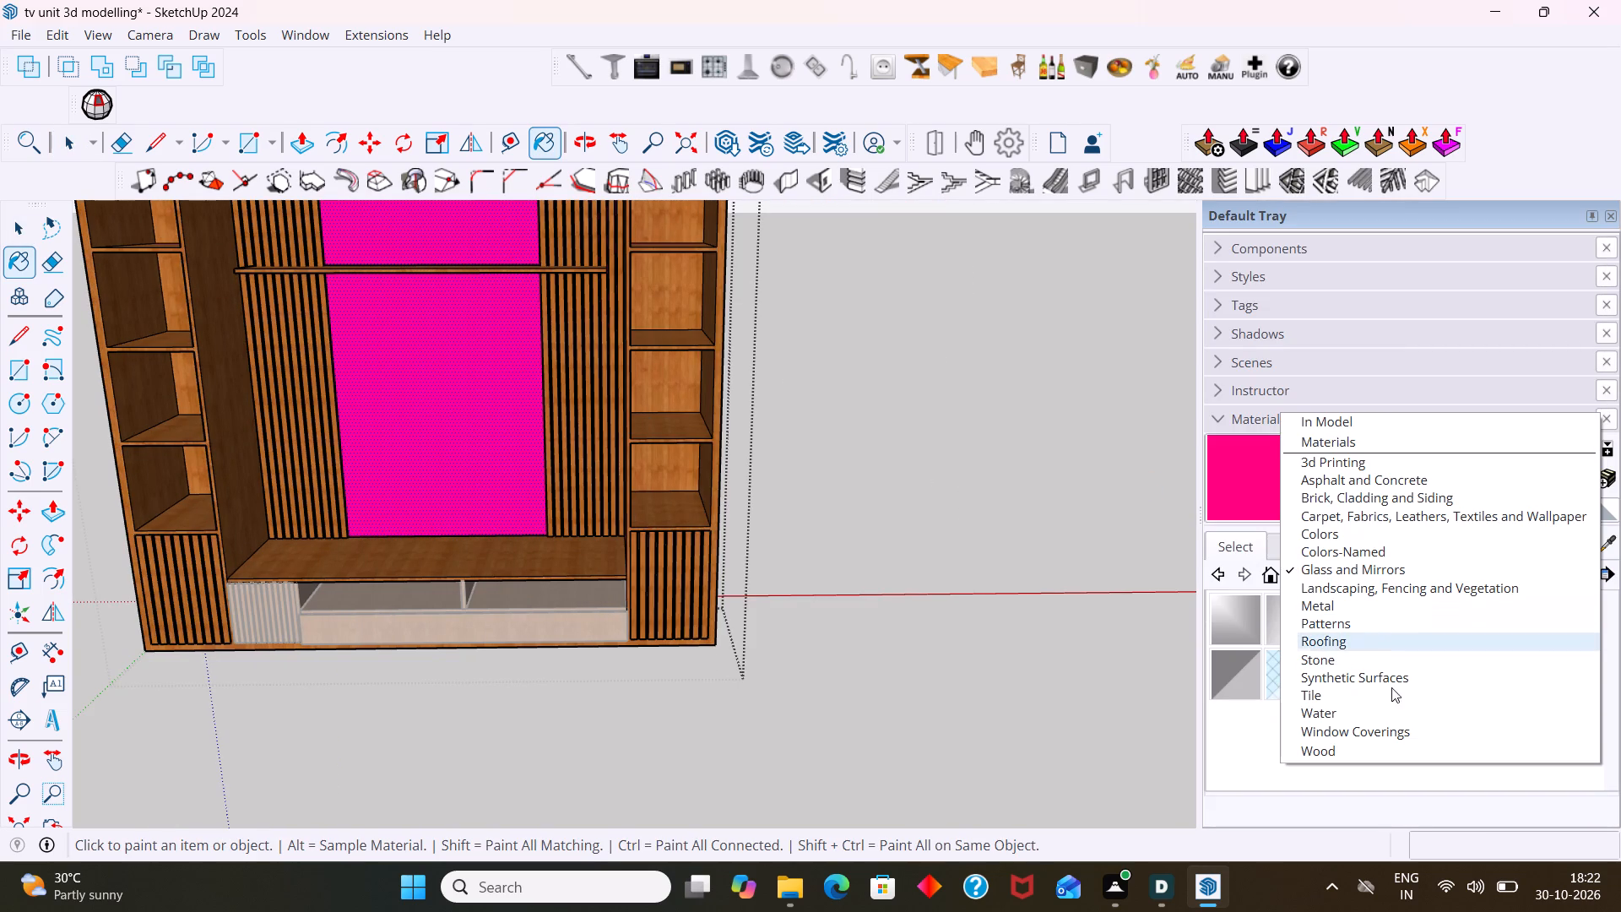
click(1403, 514)
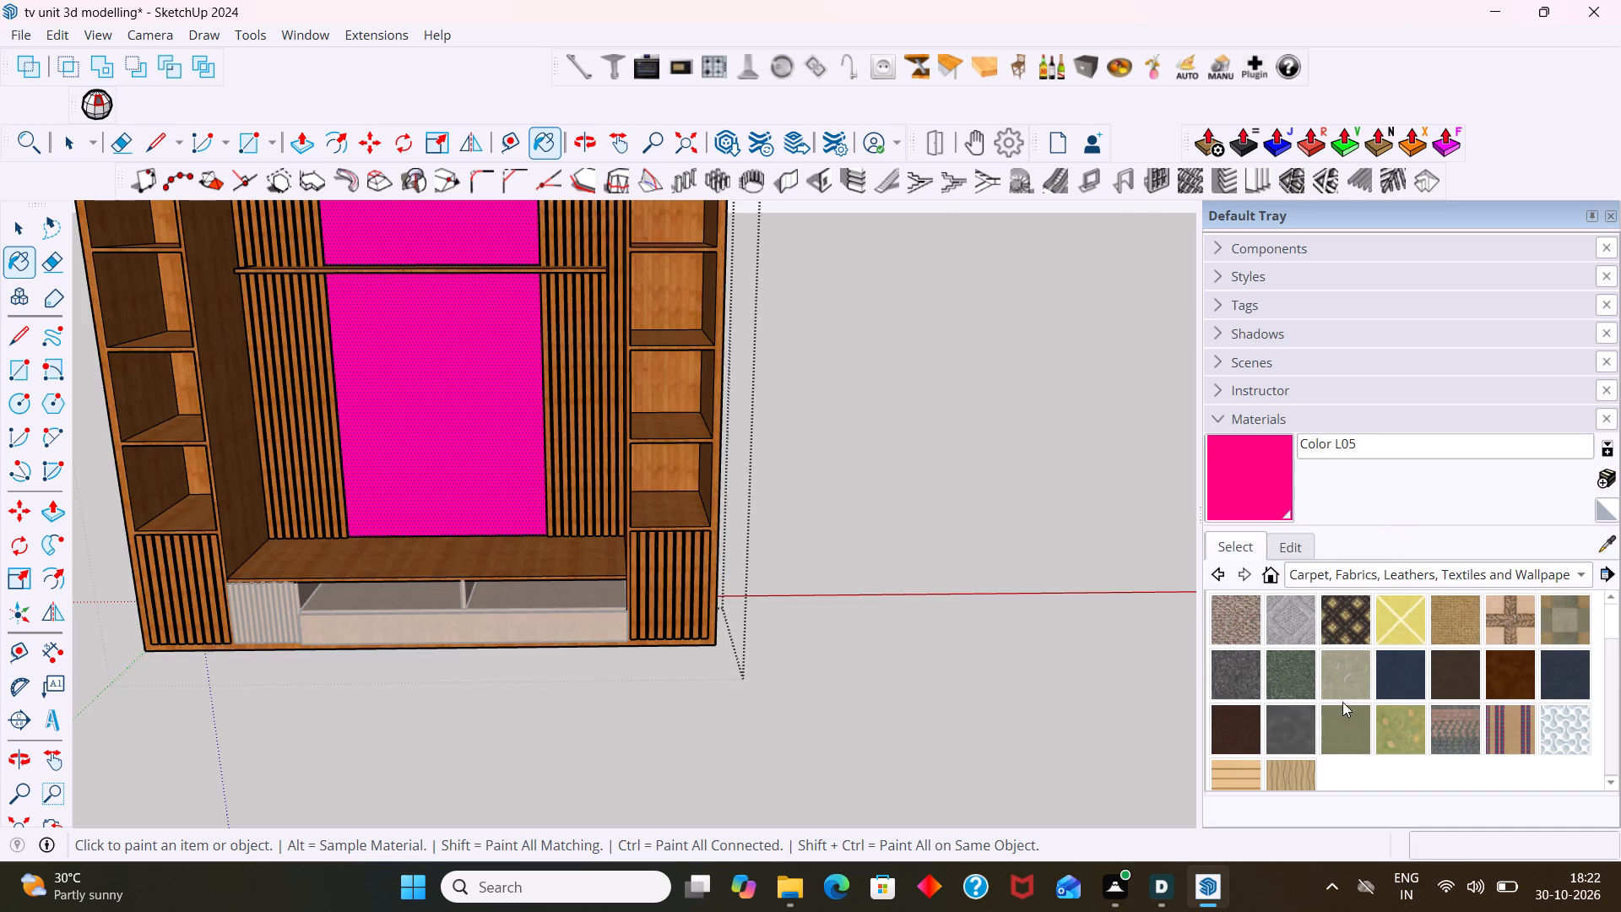
click(1564, 733)
click(461, 389)
double_click(461, 389)
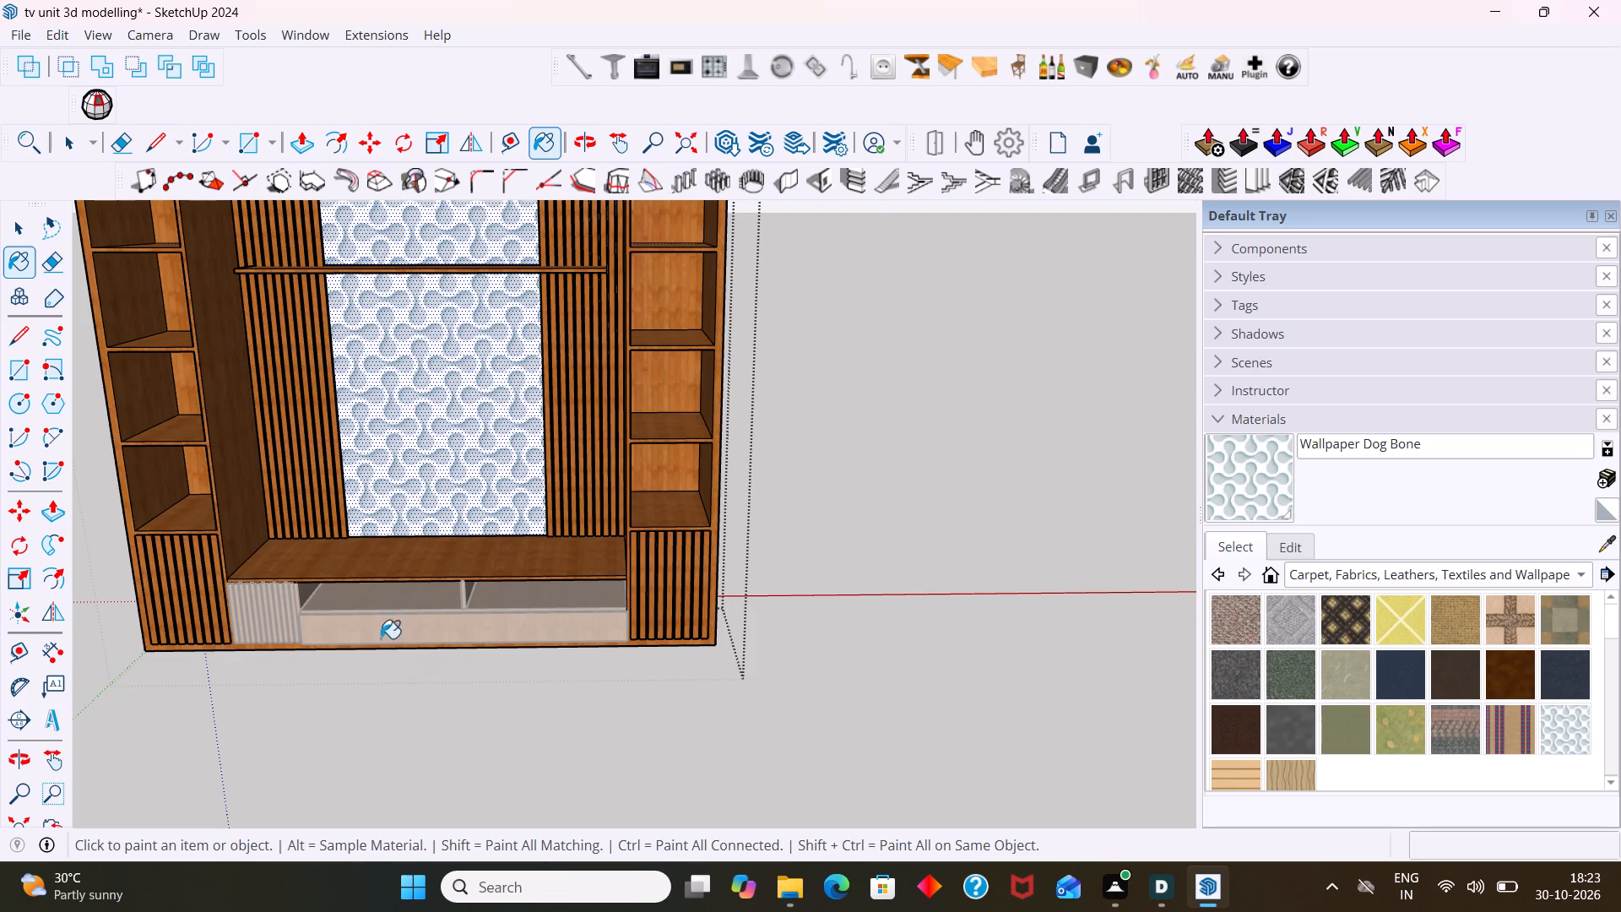
scroll(398, 593, up, 6)
shift+middle_drag(411, 483, 411, 497)
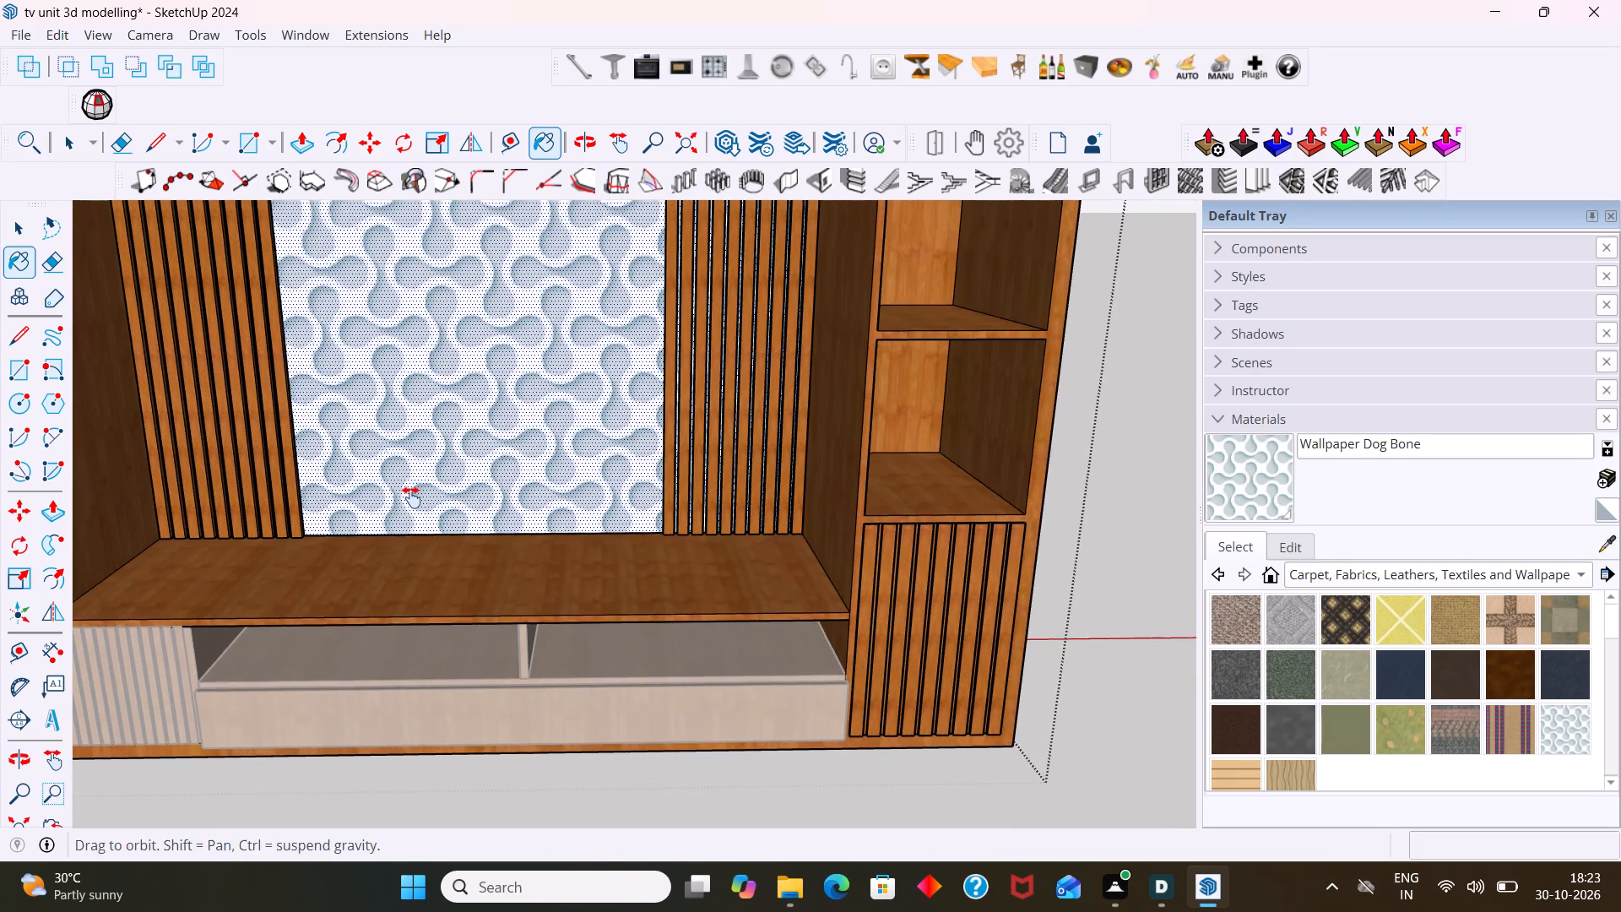
shift+middle_drag(411, 497, 411, 535)
key(space)
click(1136, 464)
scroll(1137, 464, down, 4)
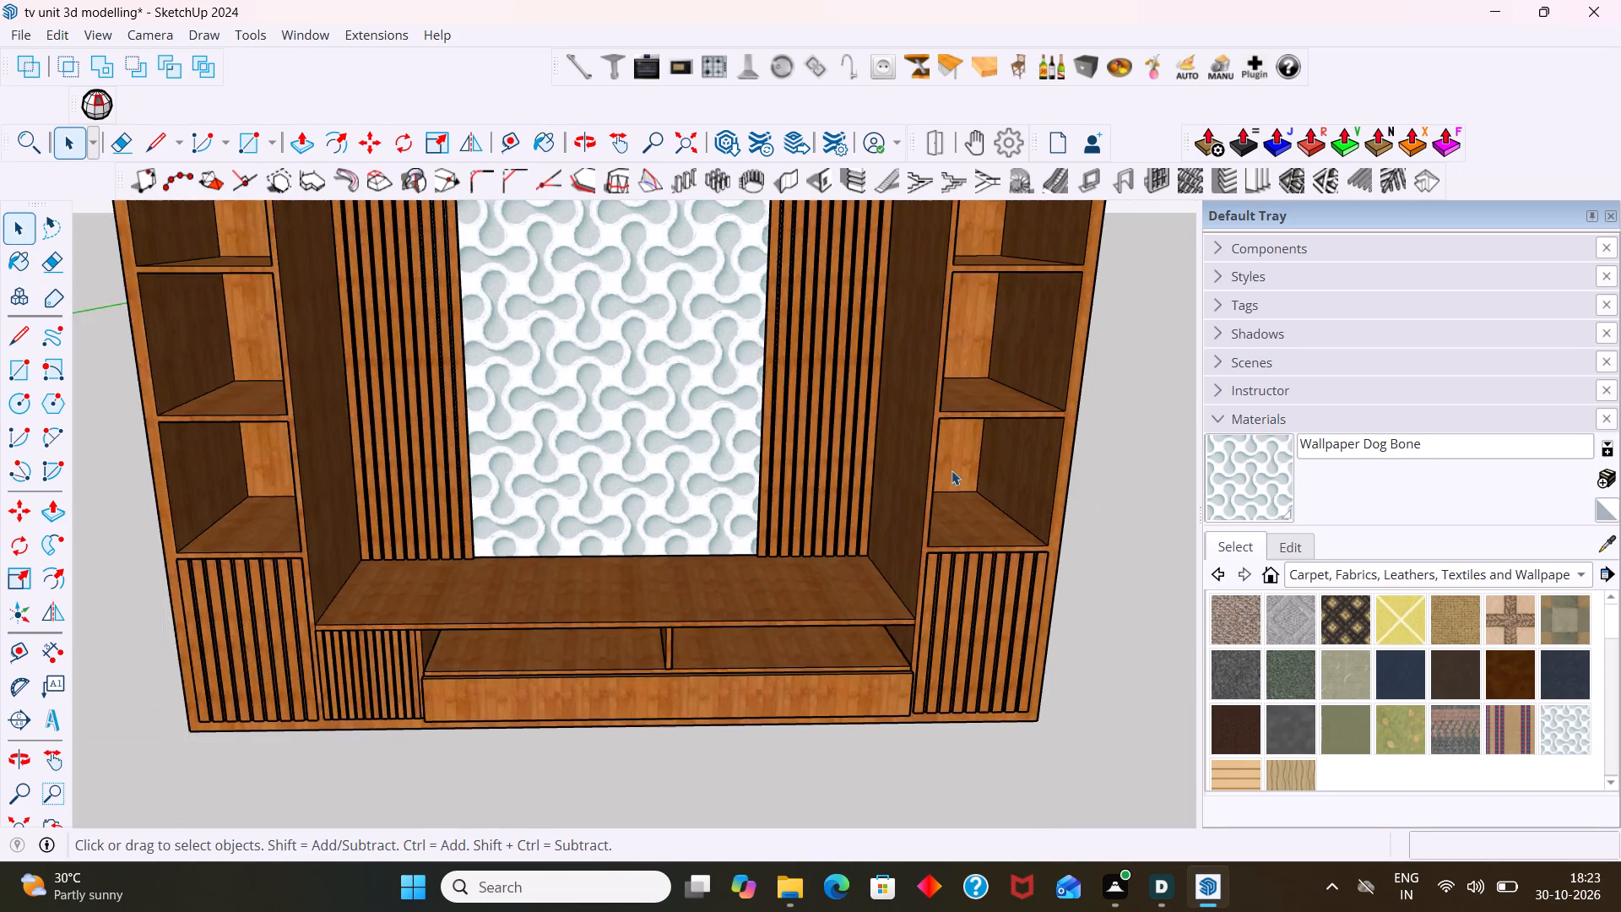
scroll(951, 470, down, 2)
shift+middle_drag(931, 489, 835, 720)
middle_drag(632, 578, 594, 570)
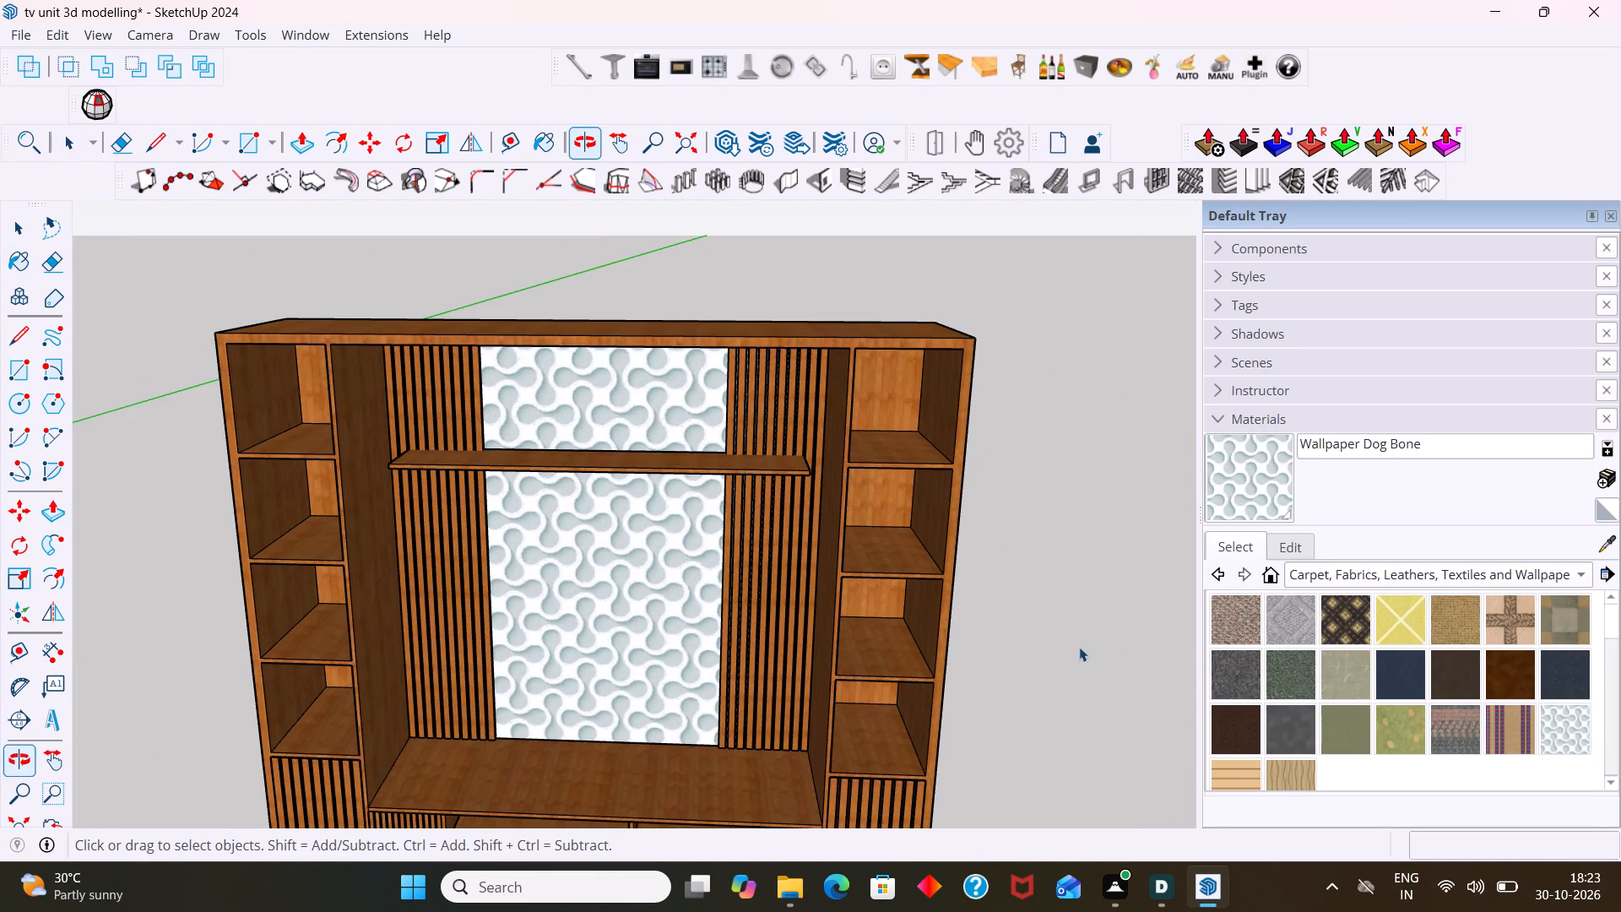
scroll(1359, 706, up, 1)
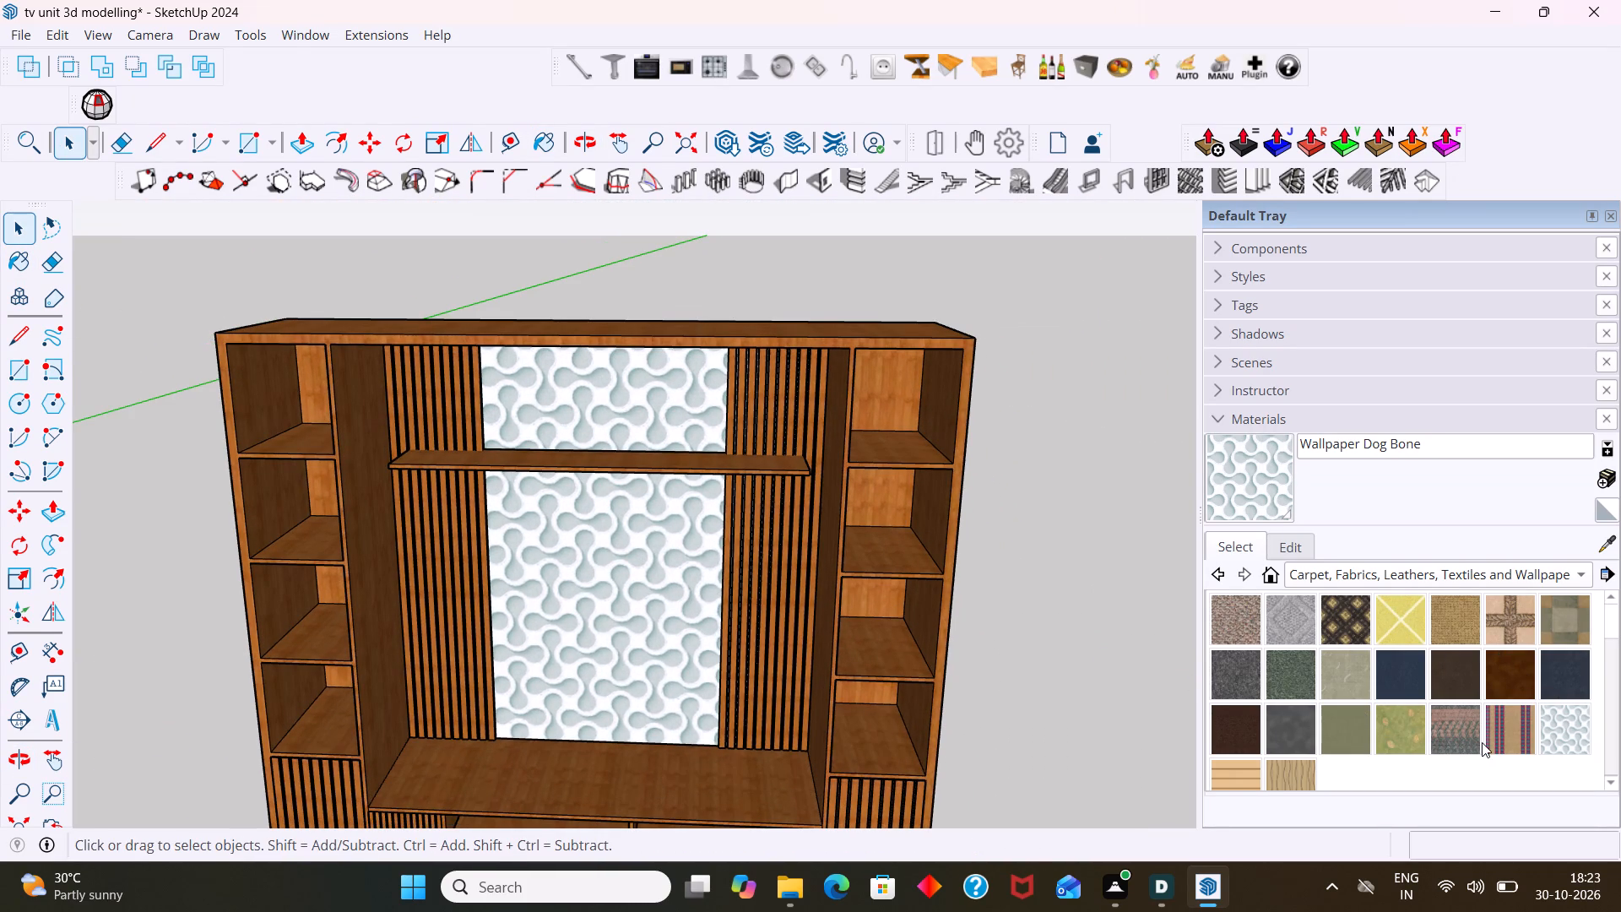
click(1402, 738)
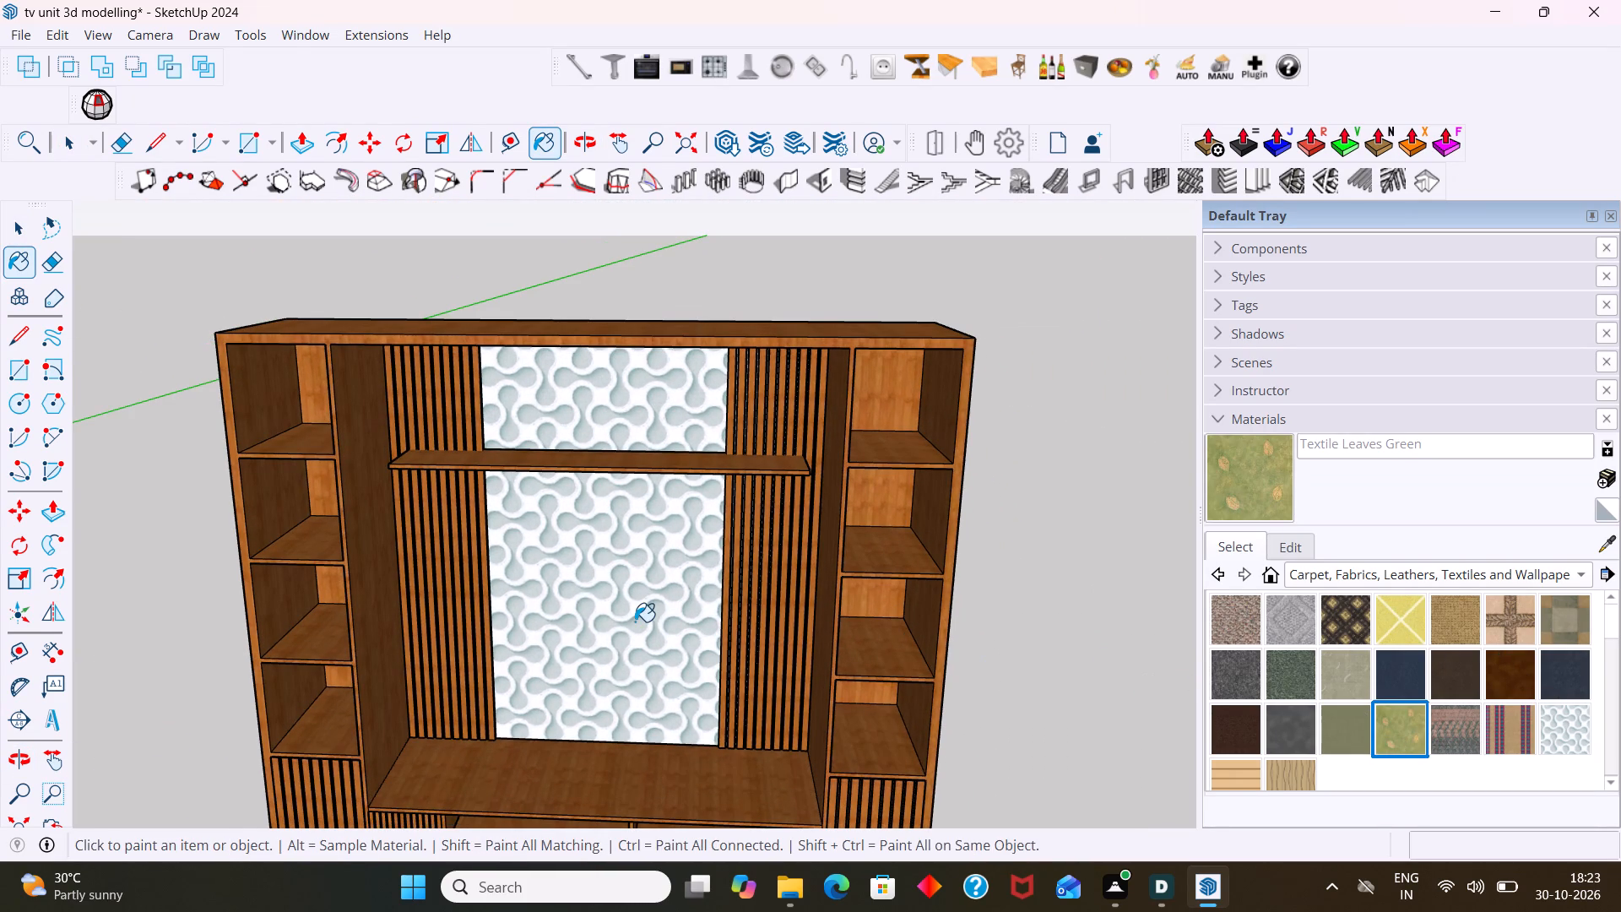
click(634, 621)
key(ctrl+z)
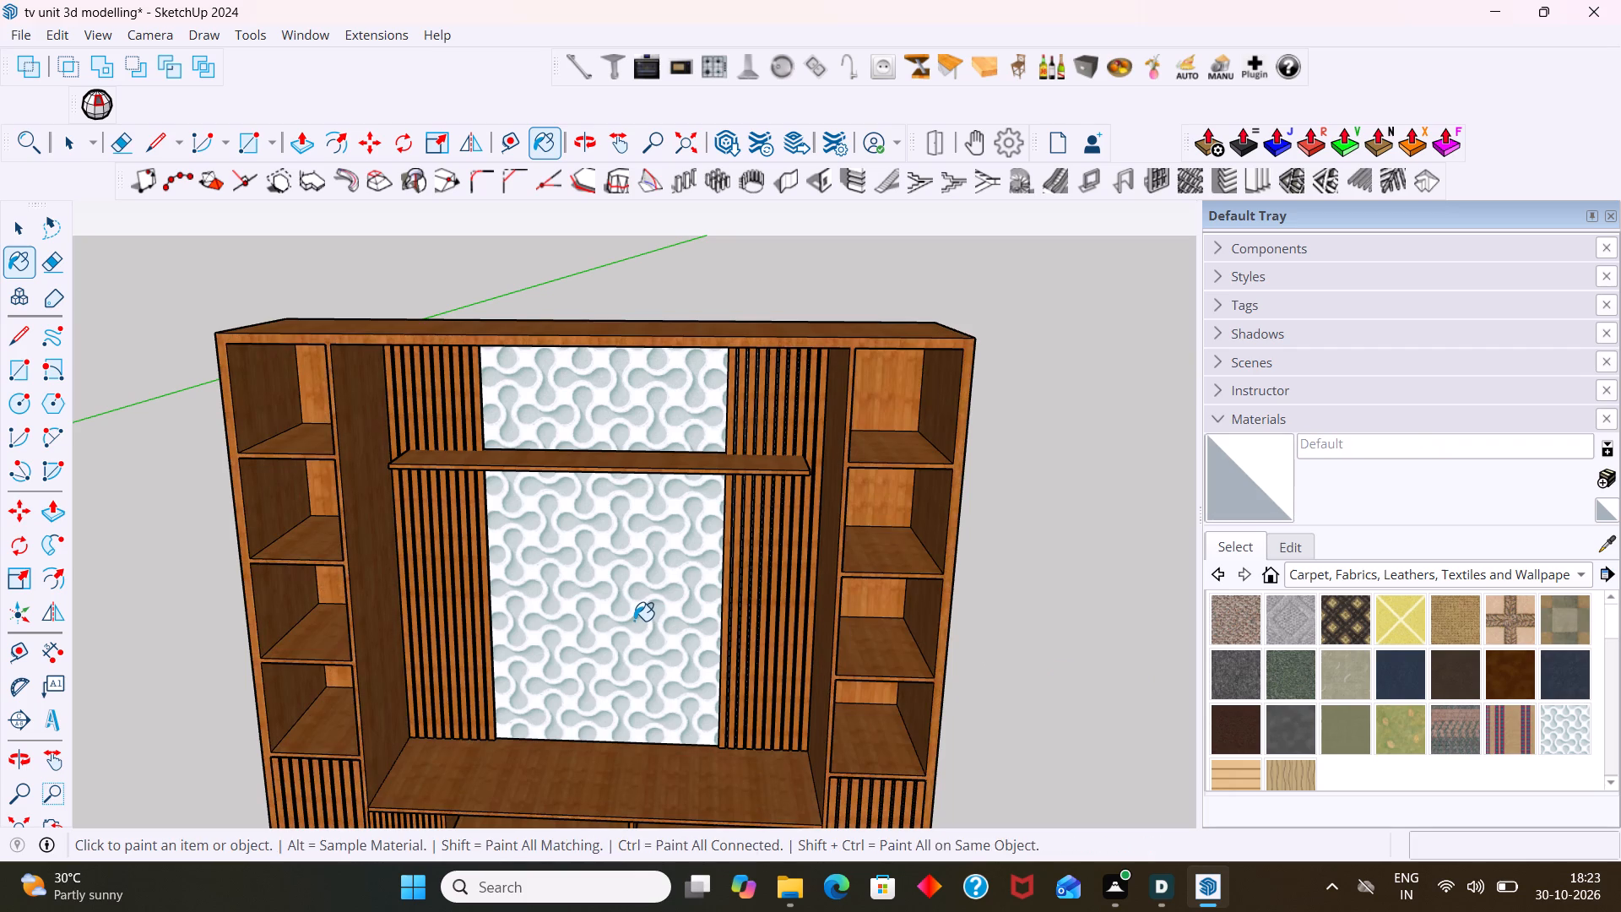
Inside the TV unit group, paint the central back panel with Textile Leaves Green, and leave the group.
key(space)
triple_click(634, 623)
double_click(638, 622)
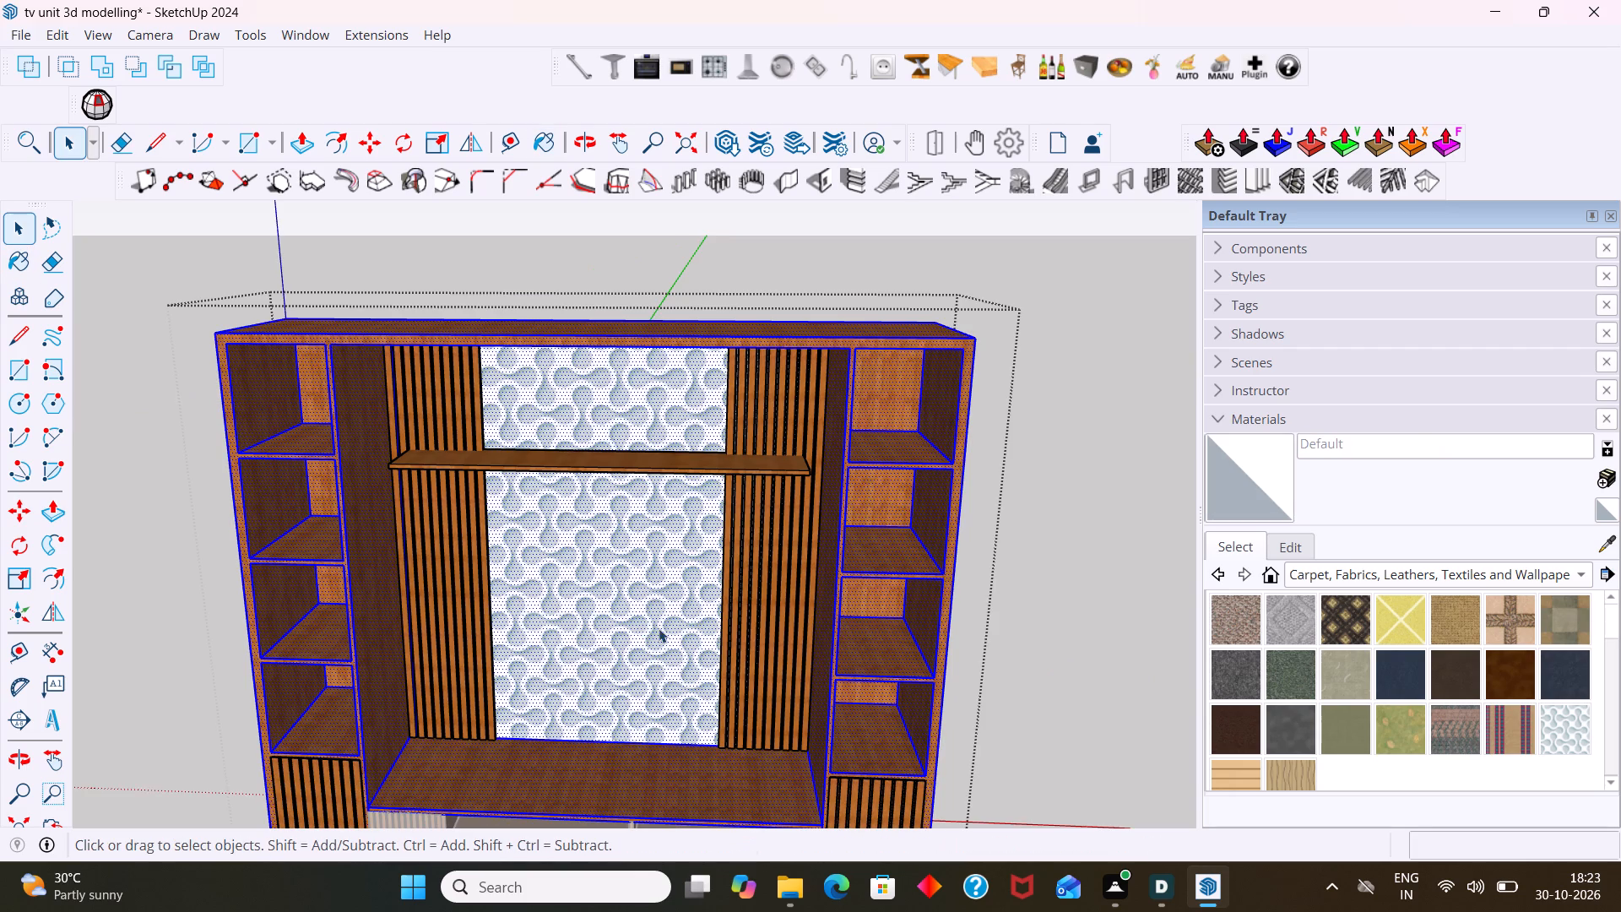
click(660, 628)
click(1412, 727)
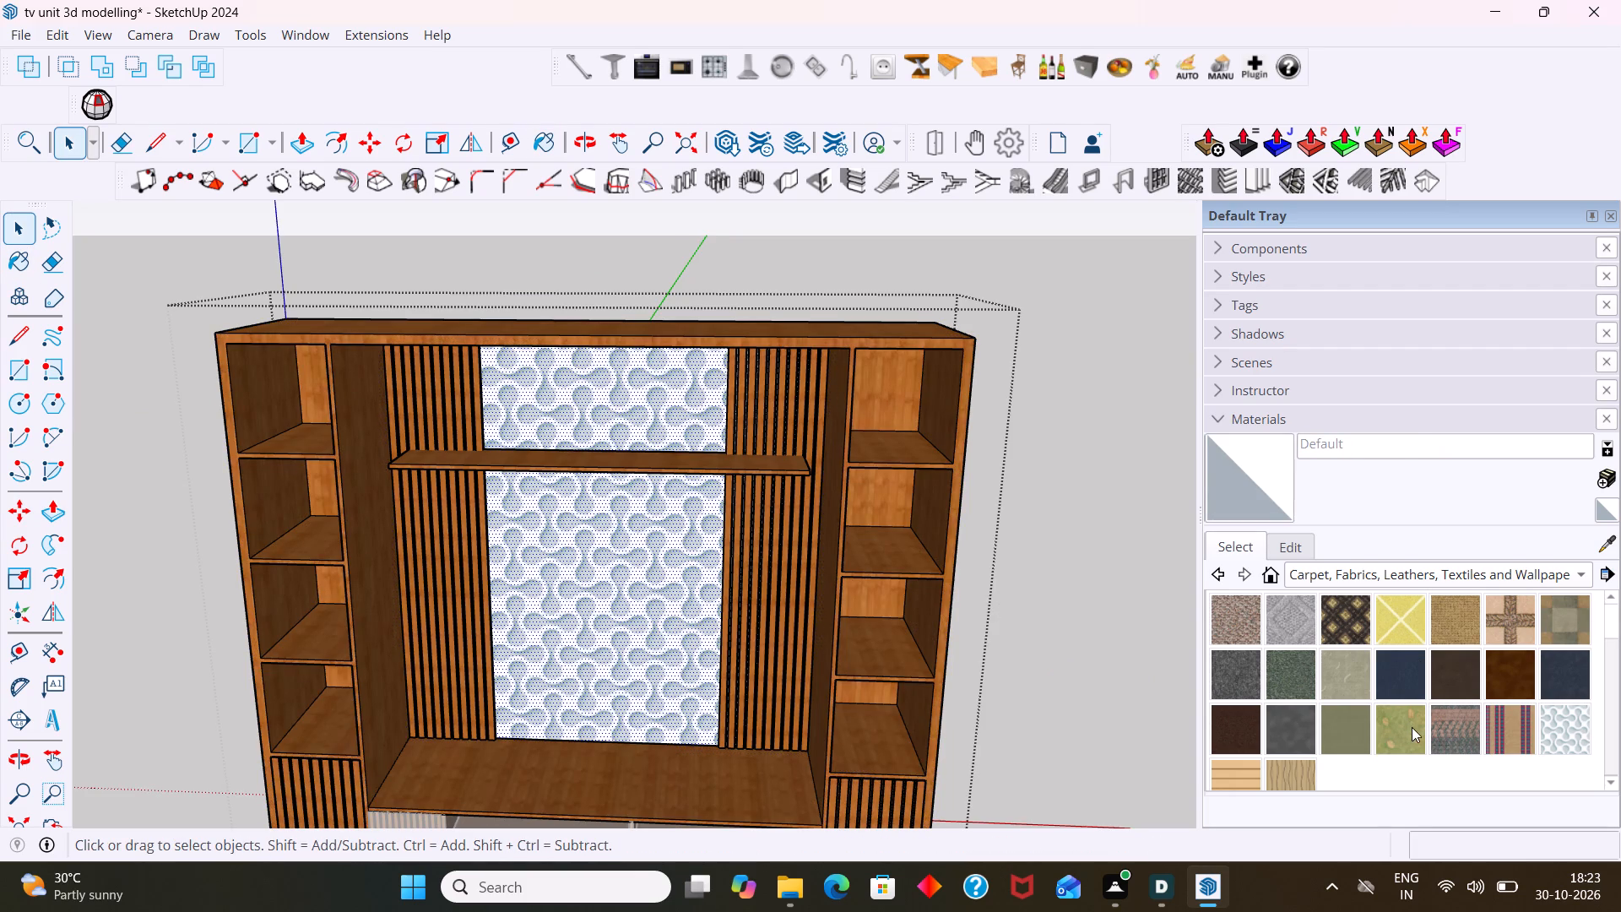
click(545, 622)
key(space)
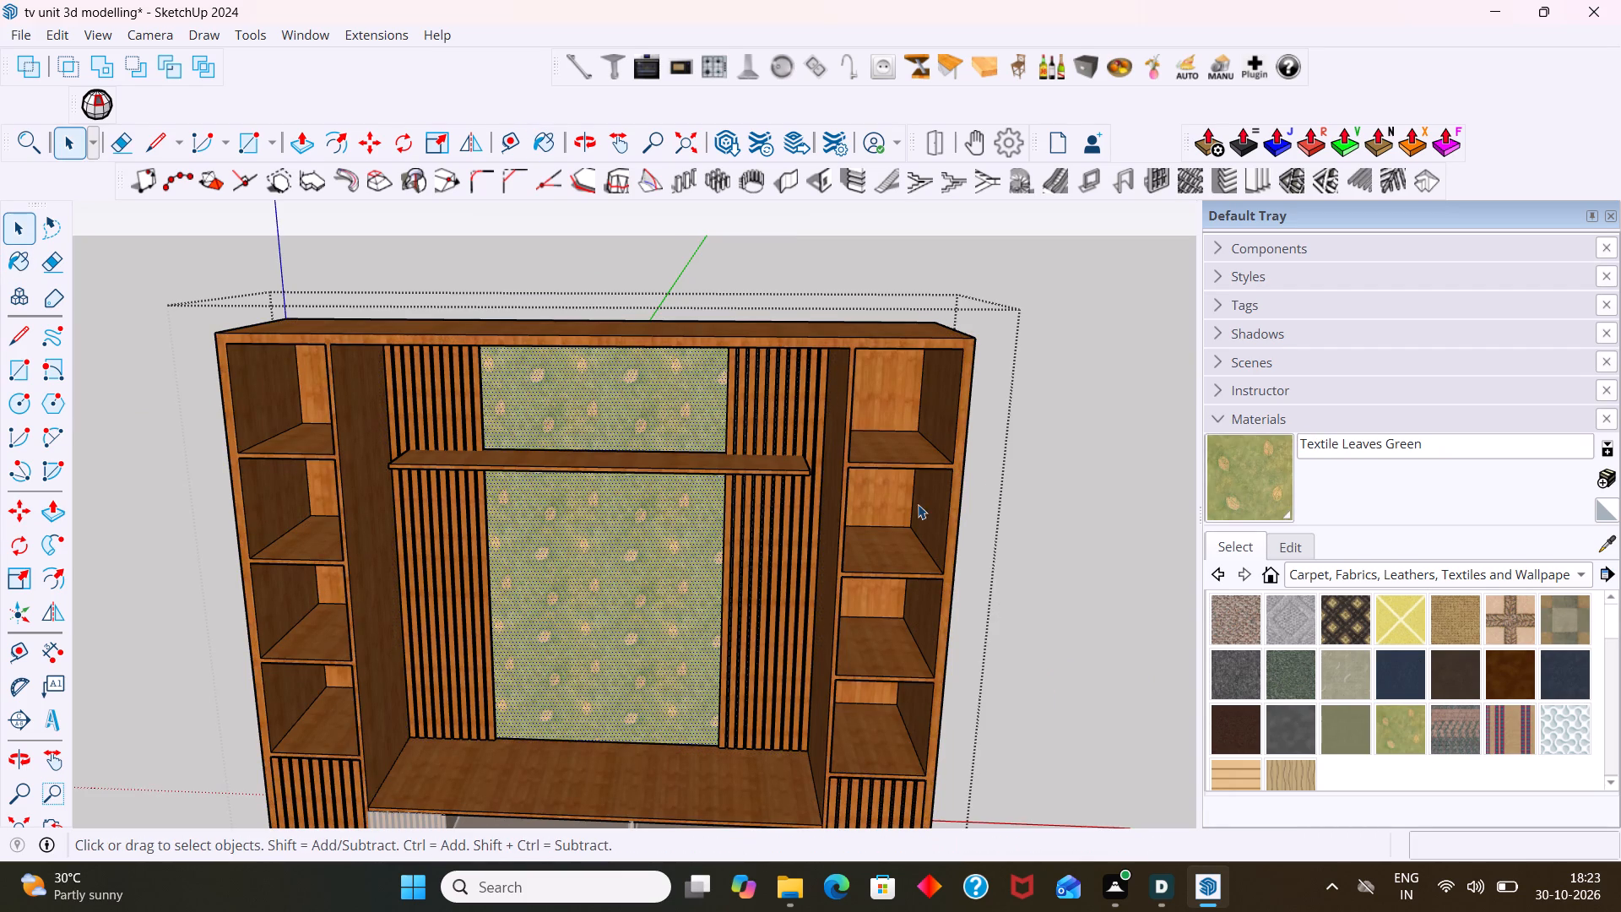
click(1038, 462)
Examine the leaf textile on the central back panel close up and from several angles.
middle_drag(830, 531, 897, 486)
scroll(625, 560, up, 5)
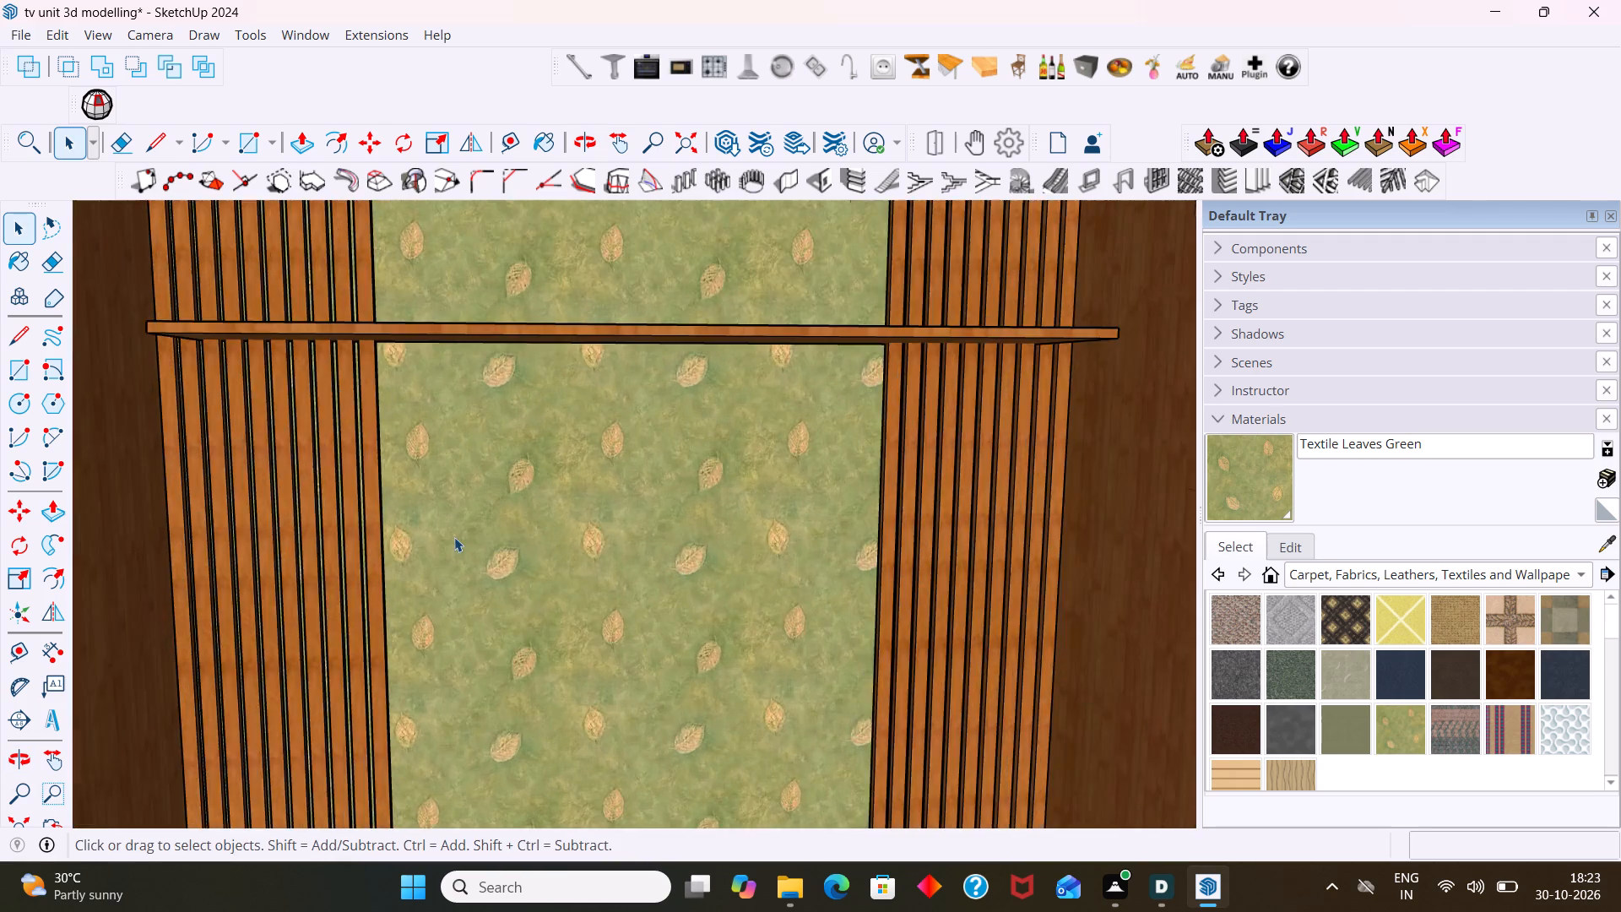
scroll(454, 537, up, 8)
middle_drag(454, 538, 405, 691)
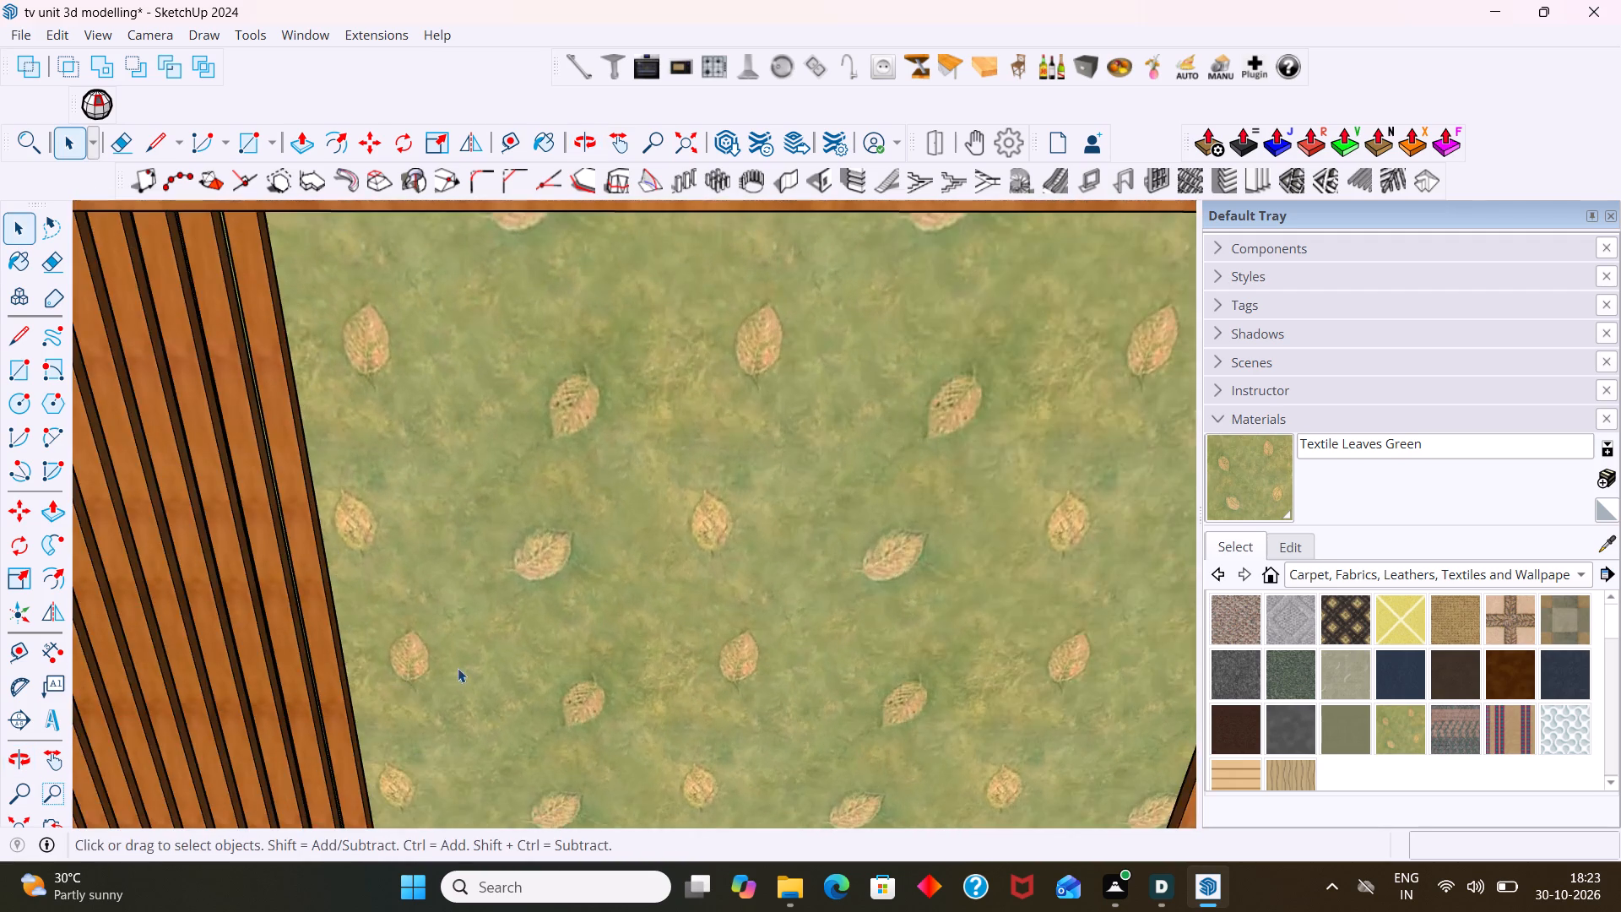
scroll(462, 671, down, 10)
shift+middle_drag(627, 670, 455, 533)
scroll(457, 533, down, 3)
middle_drag(500, 562, 652, 366)
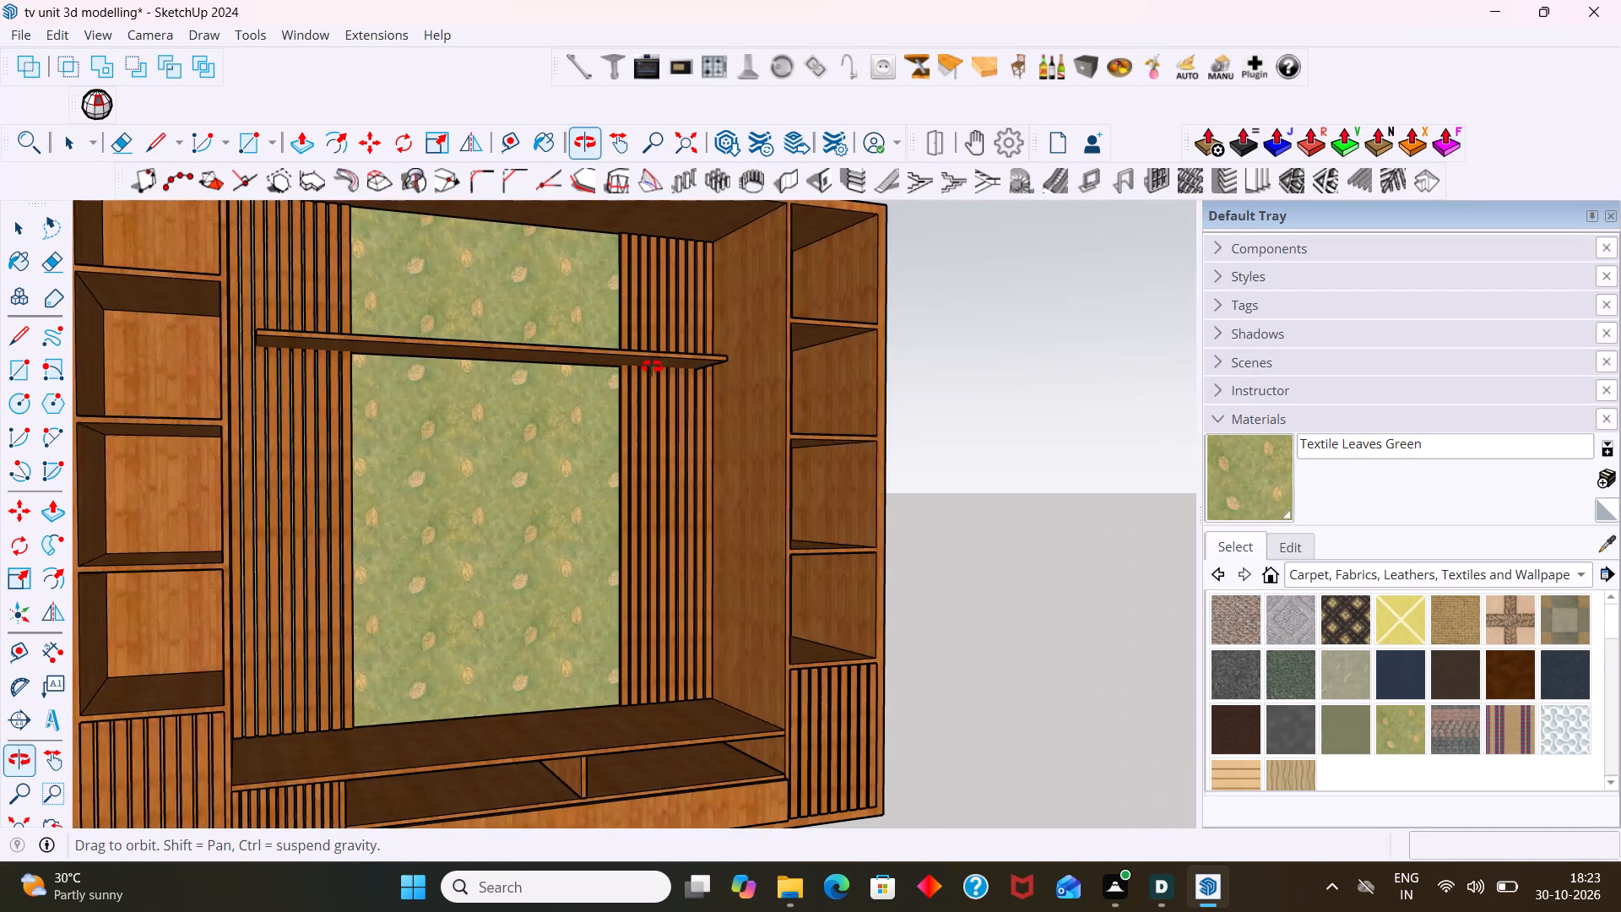
middle_drag(652, 366, 653, 368)
scroll(615, 470, up, 2)
shift+middle_drag(589, 496, 348, 390)
scroll(348, 390, down, 2)
middle_drag(626, 511, 488, 551)
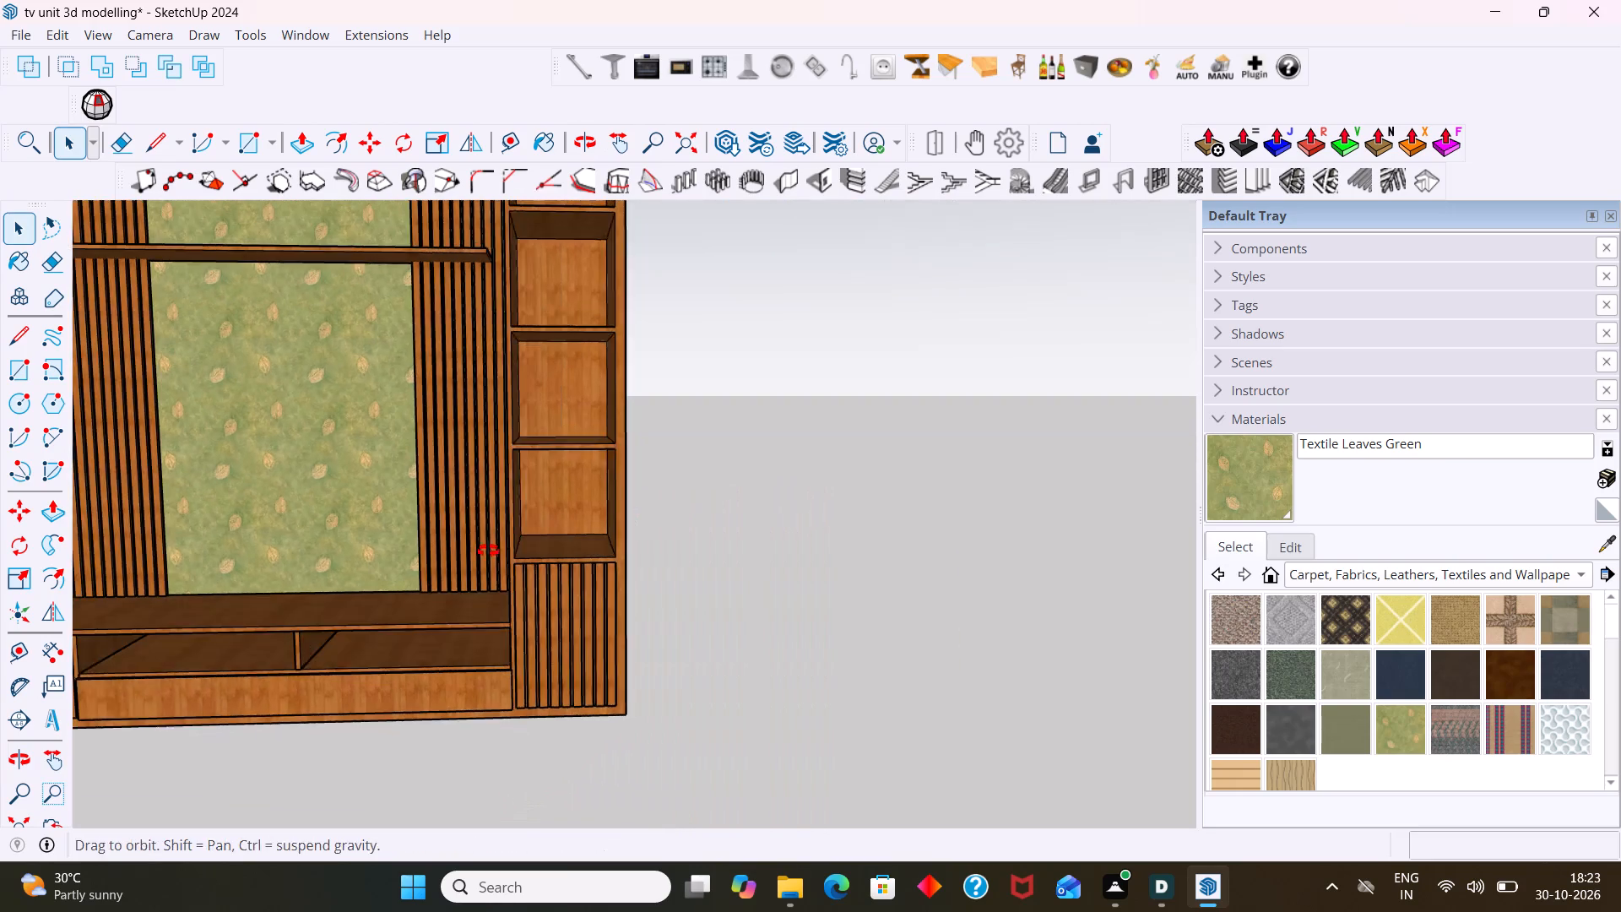
middle_drag(488, 551, 476, 555)
scroll(861, 546, down, 2)
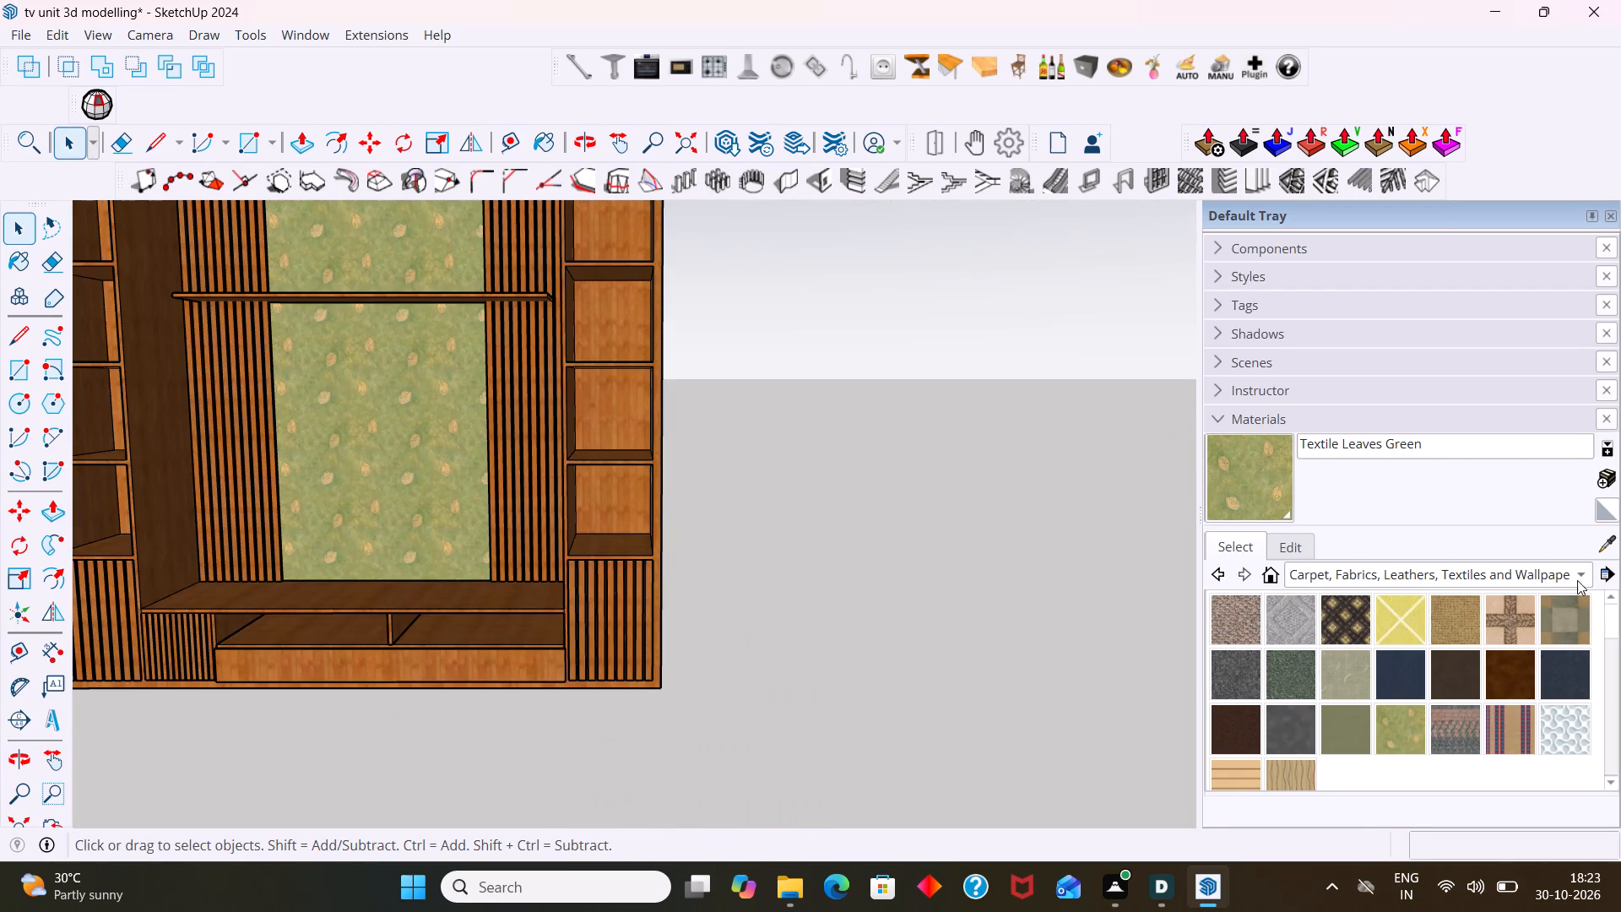
Look through the fabric and wallpaper materials, and switch the material library to the Tile collection.
scroll(1567, 746, down, 3)
scroll(1456, 704, up, 2)
scroll(1456, 704, down, 1)
scroll(1456, 704, up, 3)
click(1578, 573)
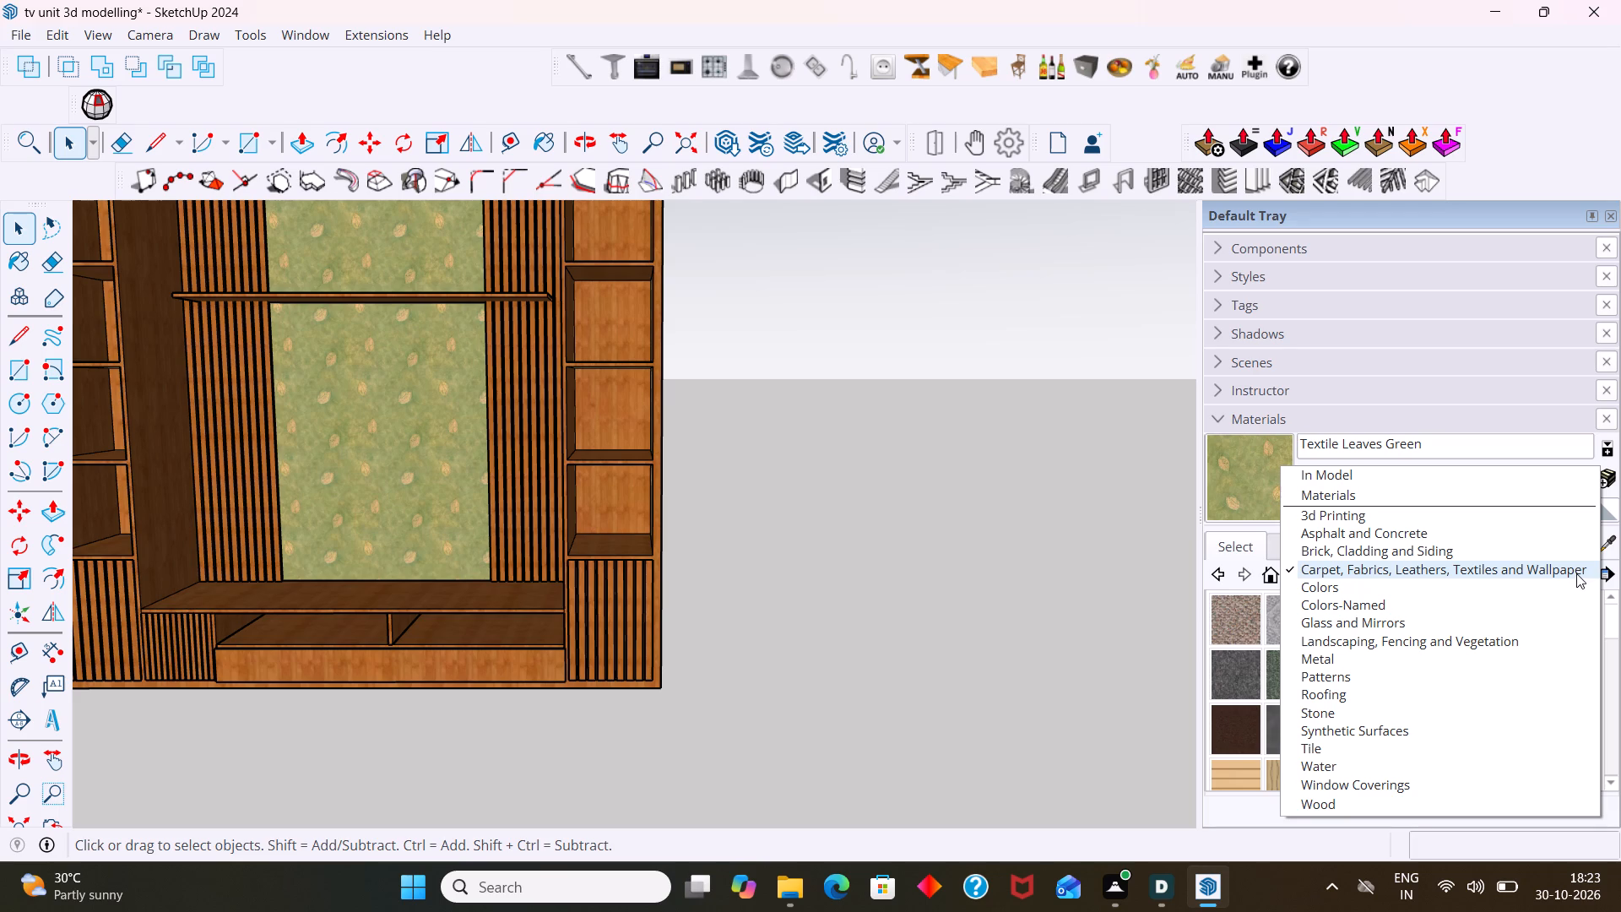
click(1318, 749)
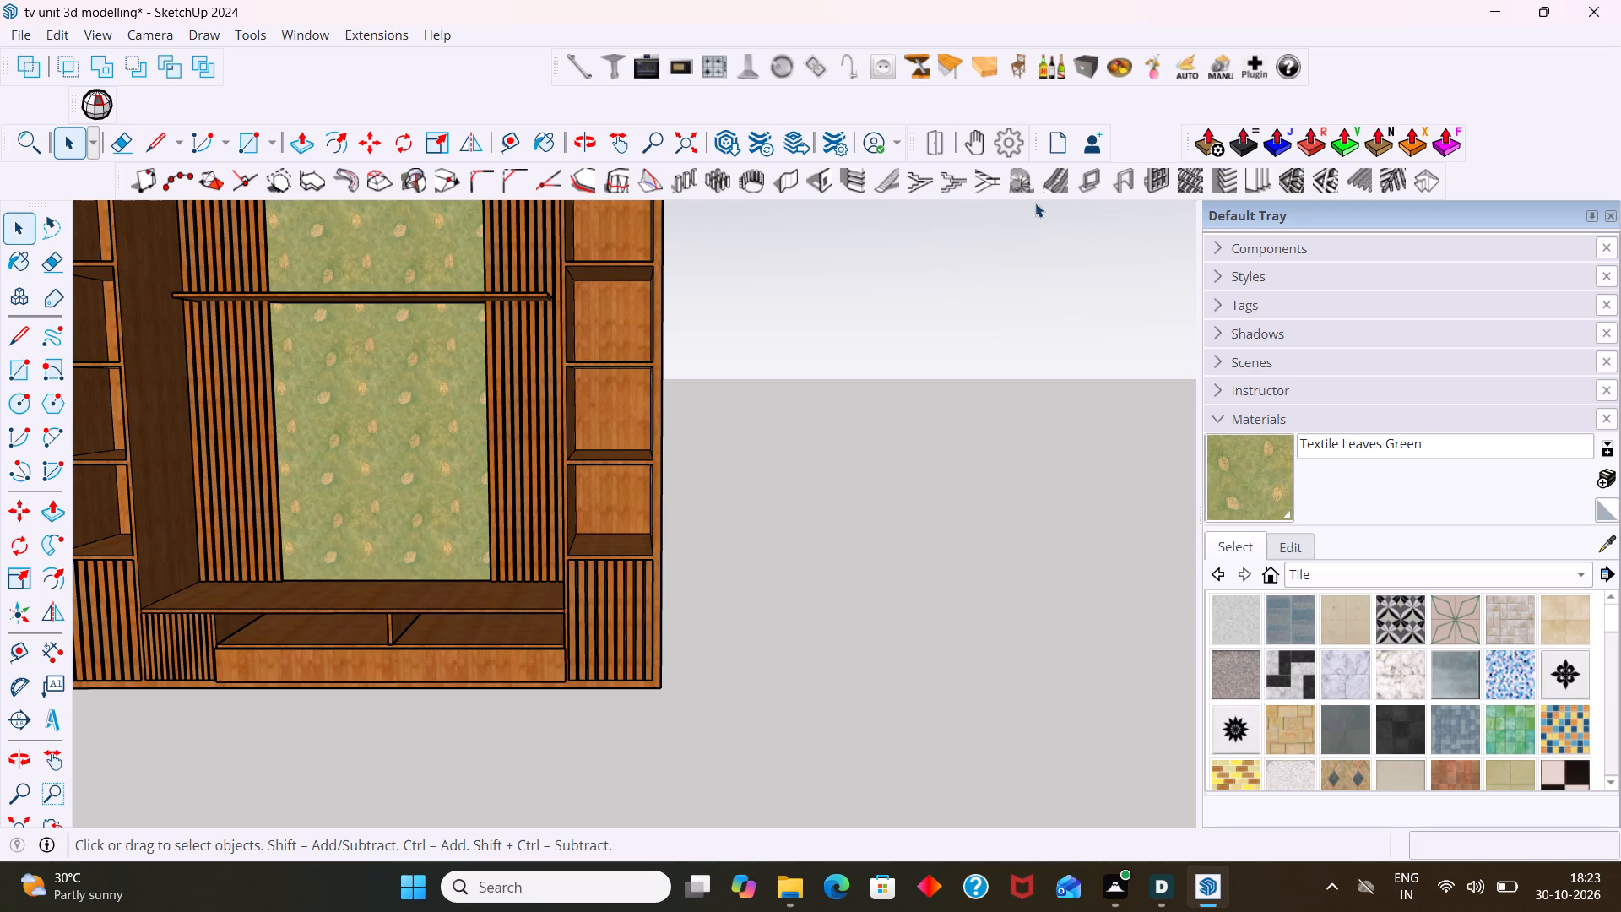
Display the V-Ray Utilities tools.
right_click(1372, 80)
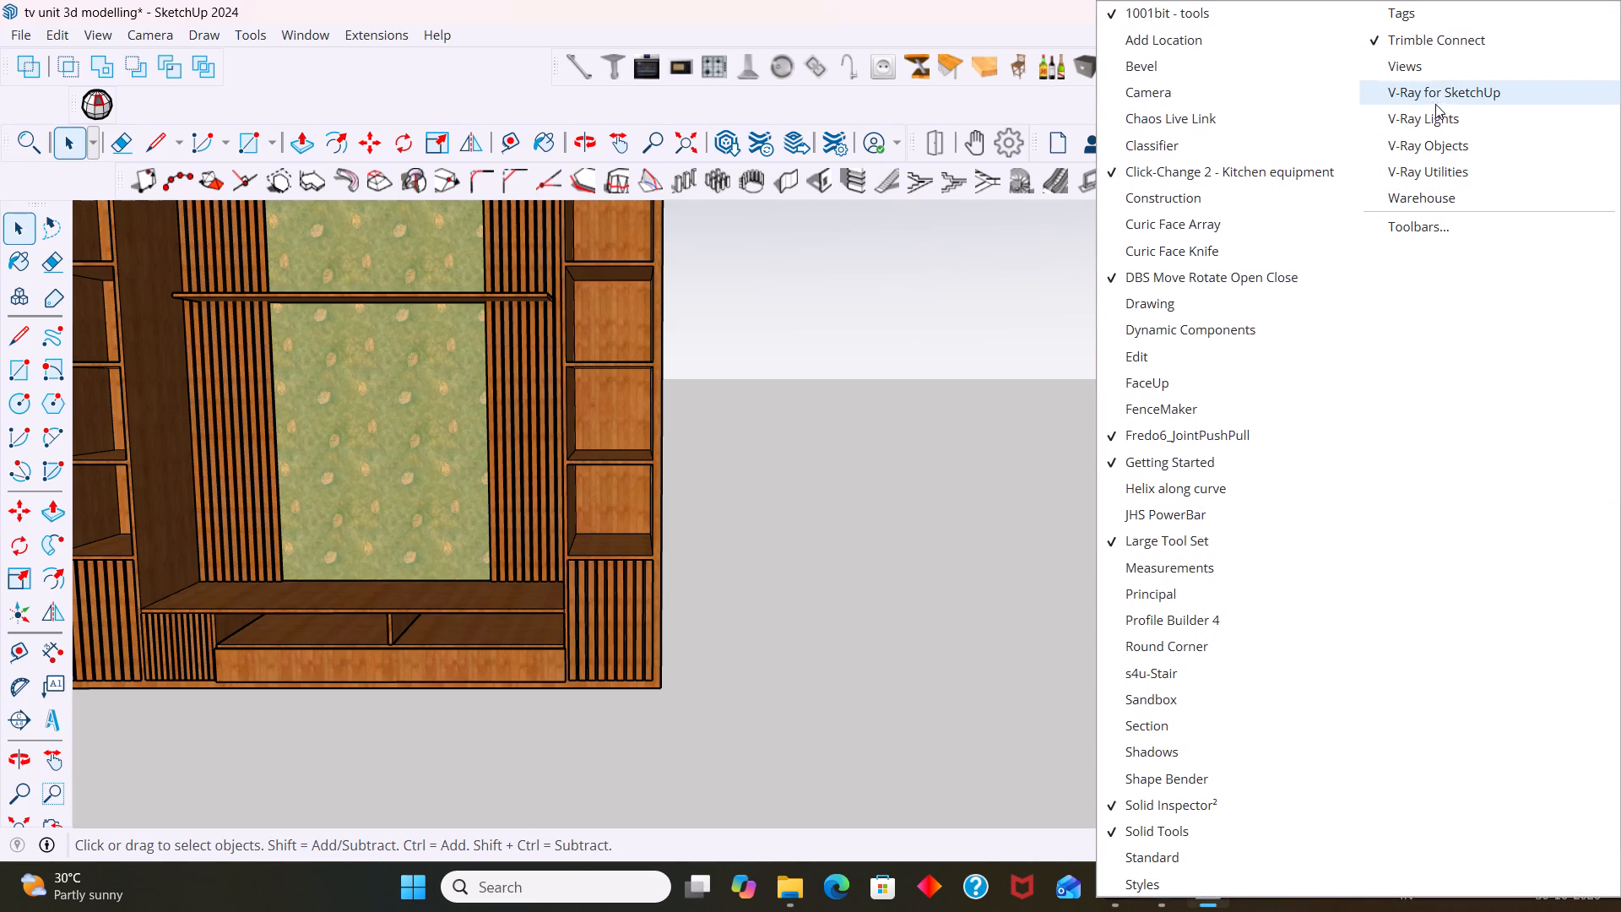
click(1447, 172)
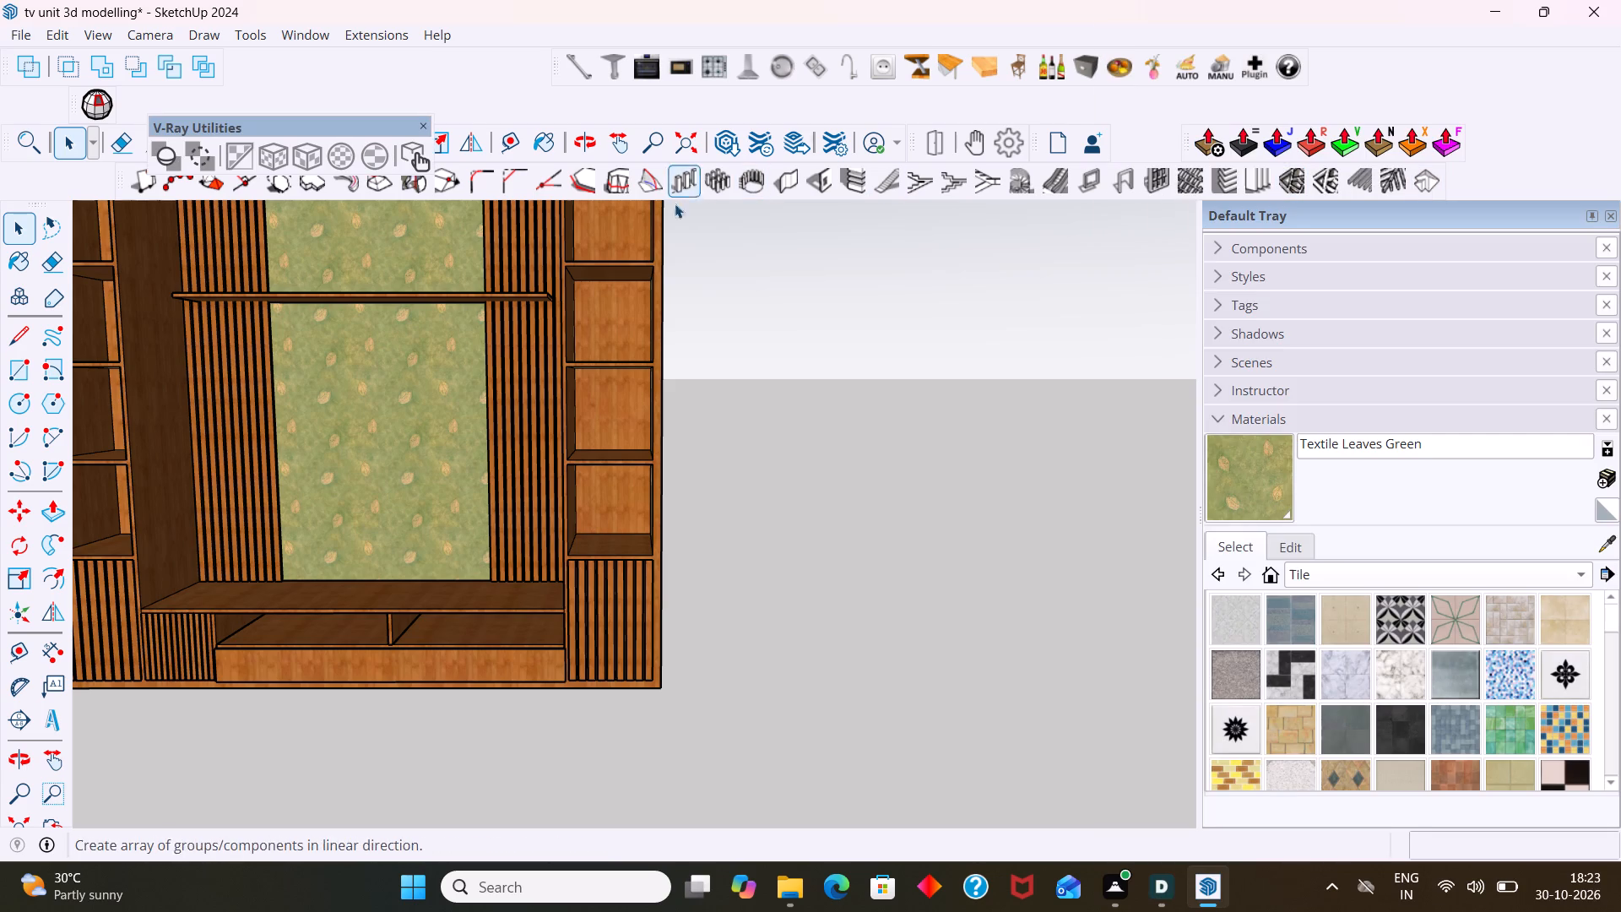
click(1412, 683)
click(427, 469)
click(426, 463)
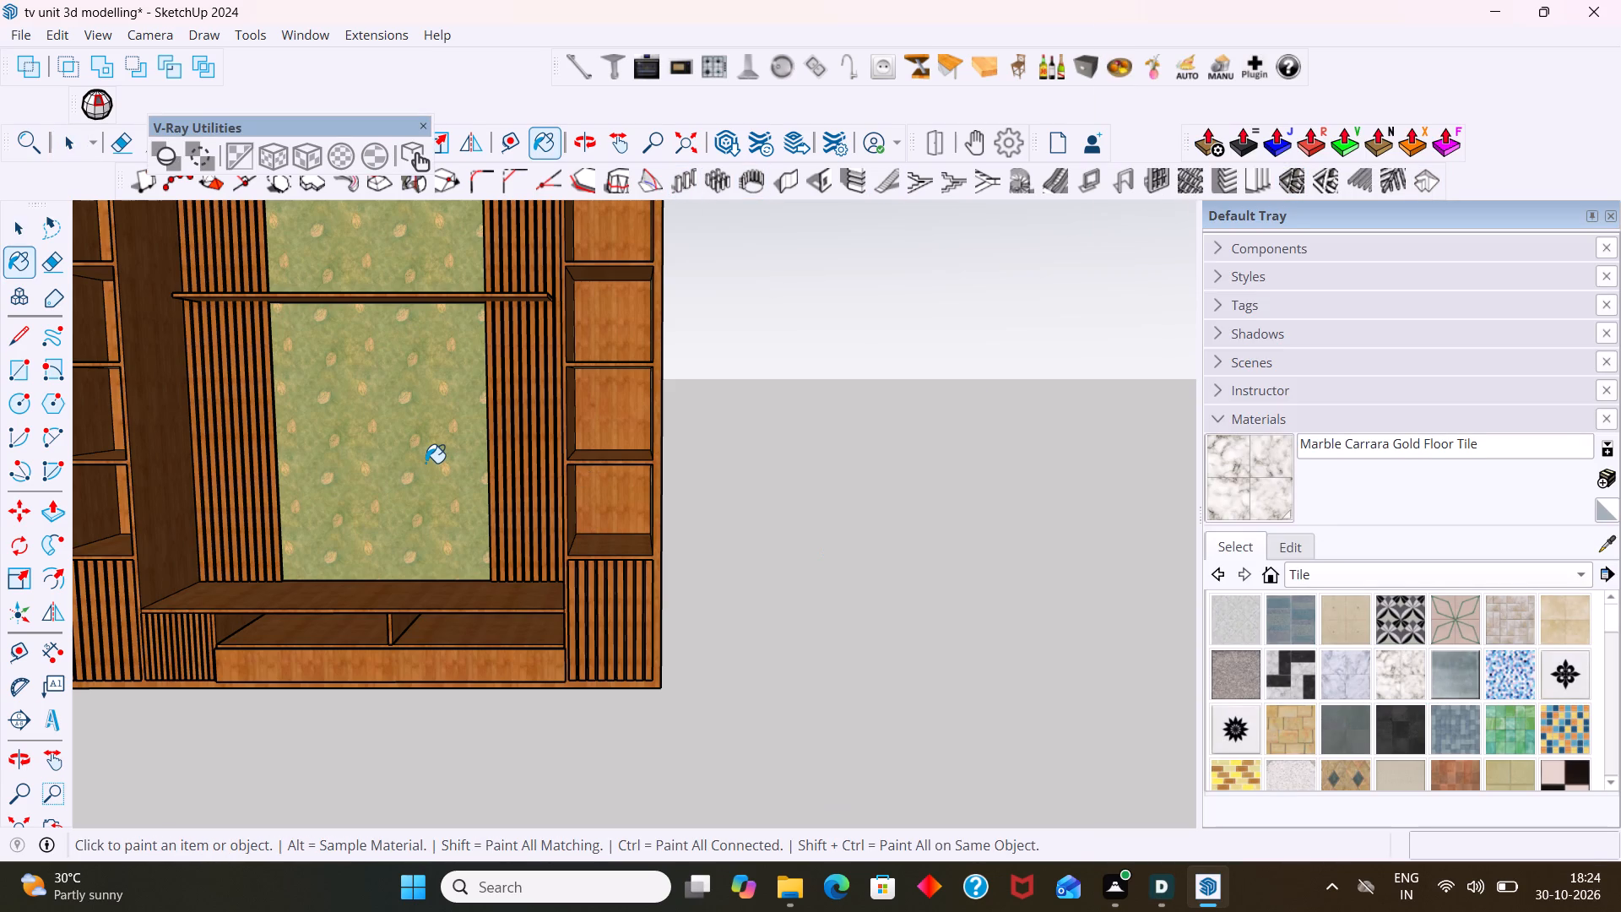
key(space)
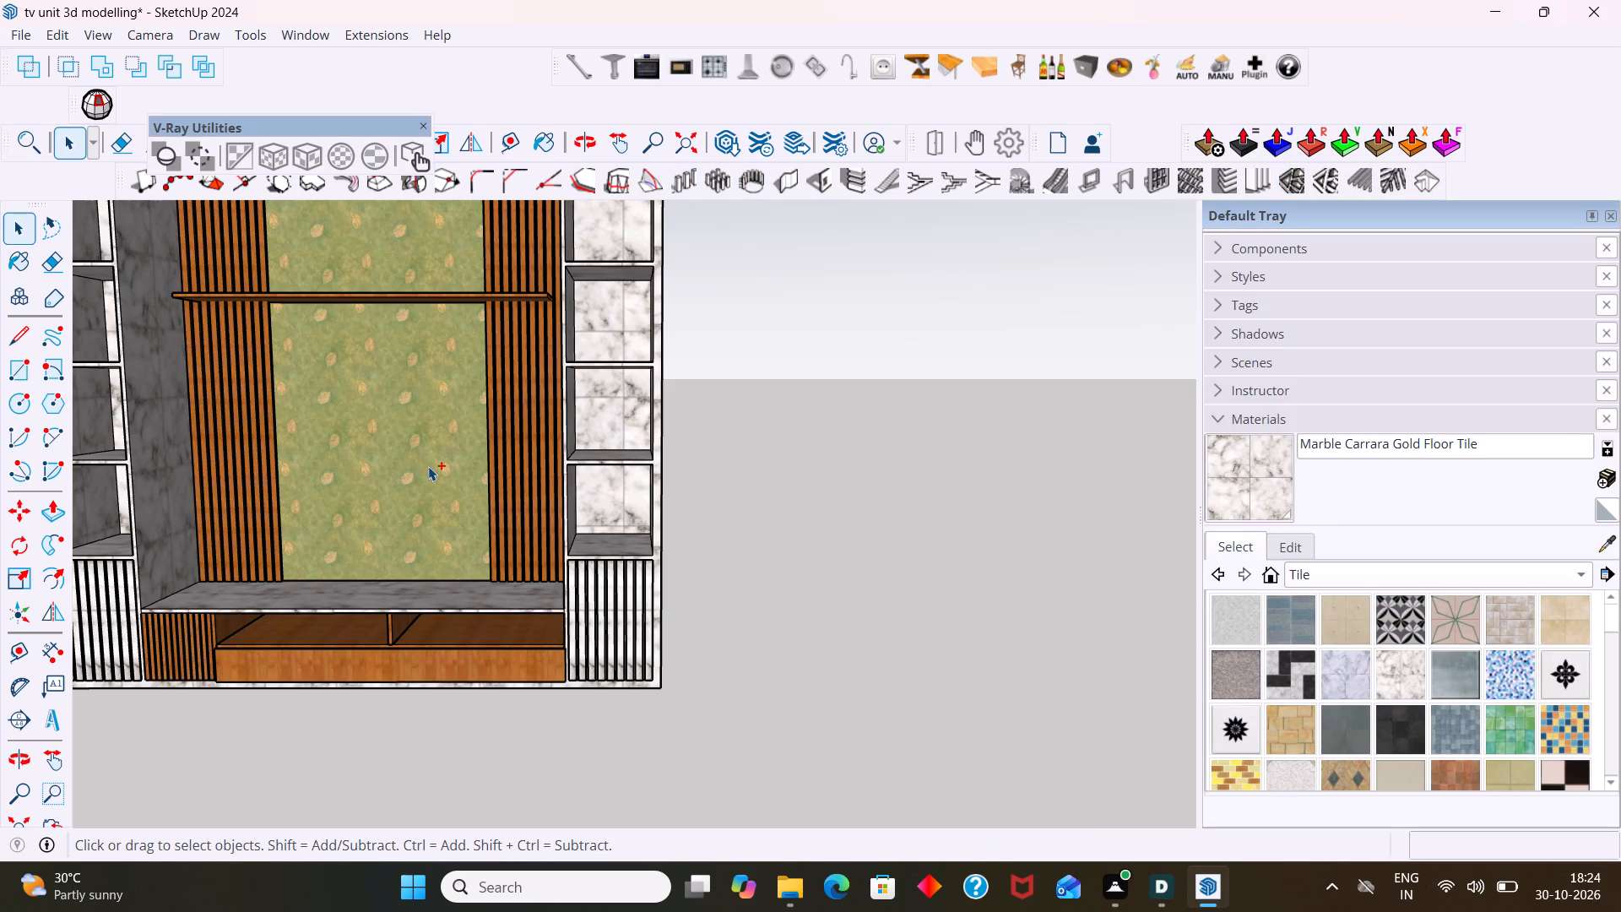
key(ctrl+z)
Inside the TV unit group, paint the central back panel with Marble Carrara Gold Floor Tile.
key(space)
triple_click(423, 470)
double_click(422, 470)
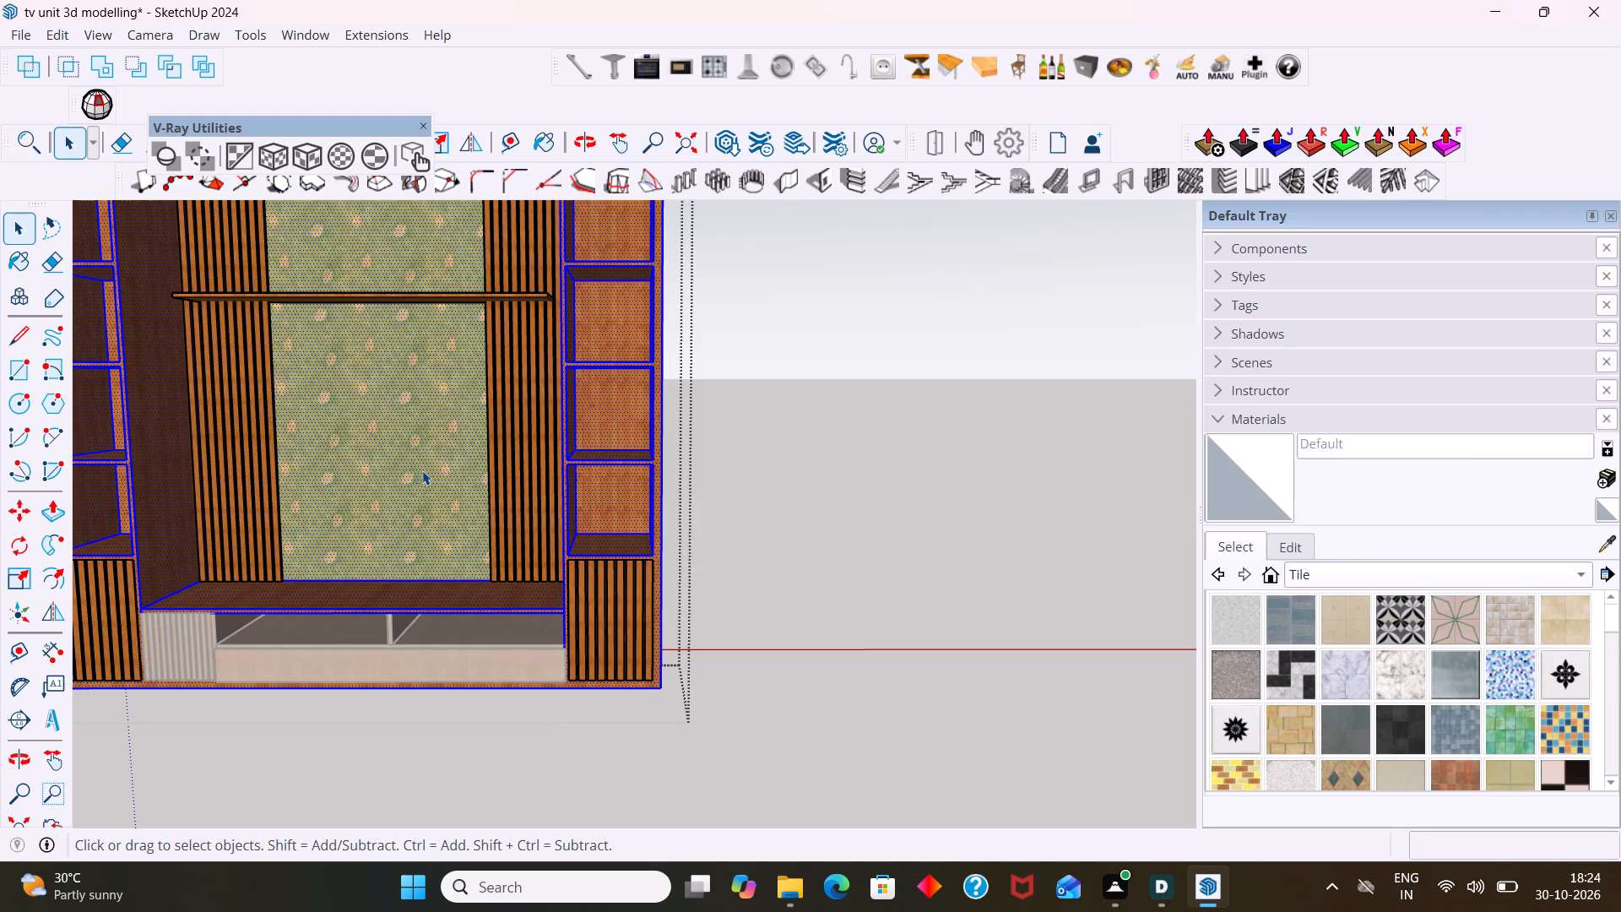
double_click(465, 478)
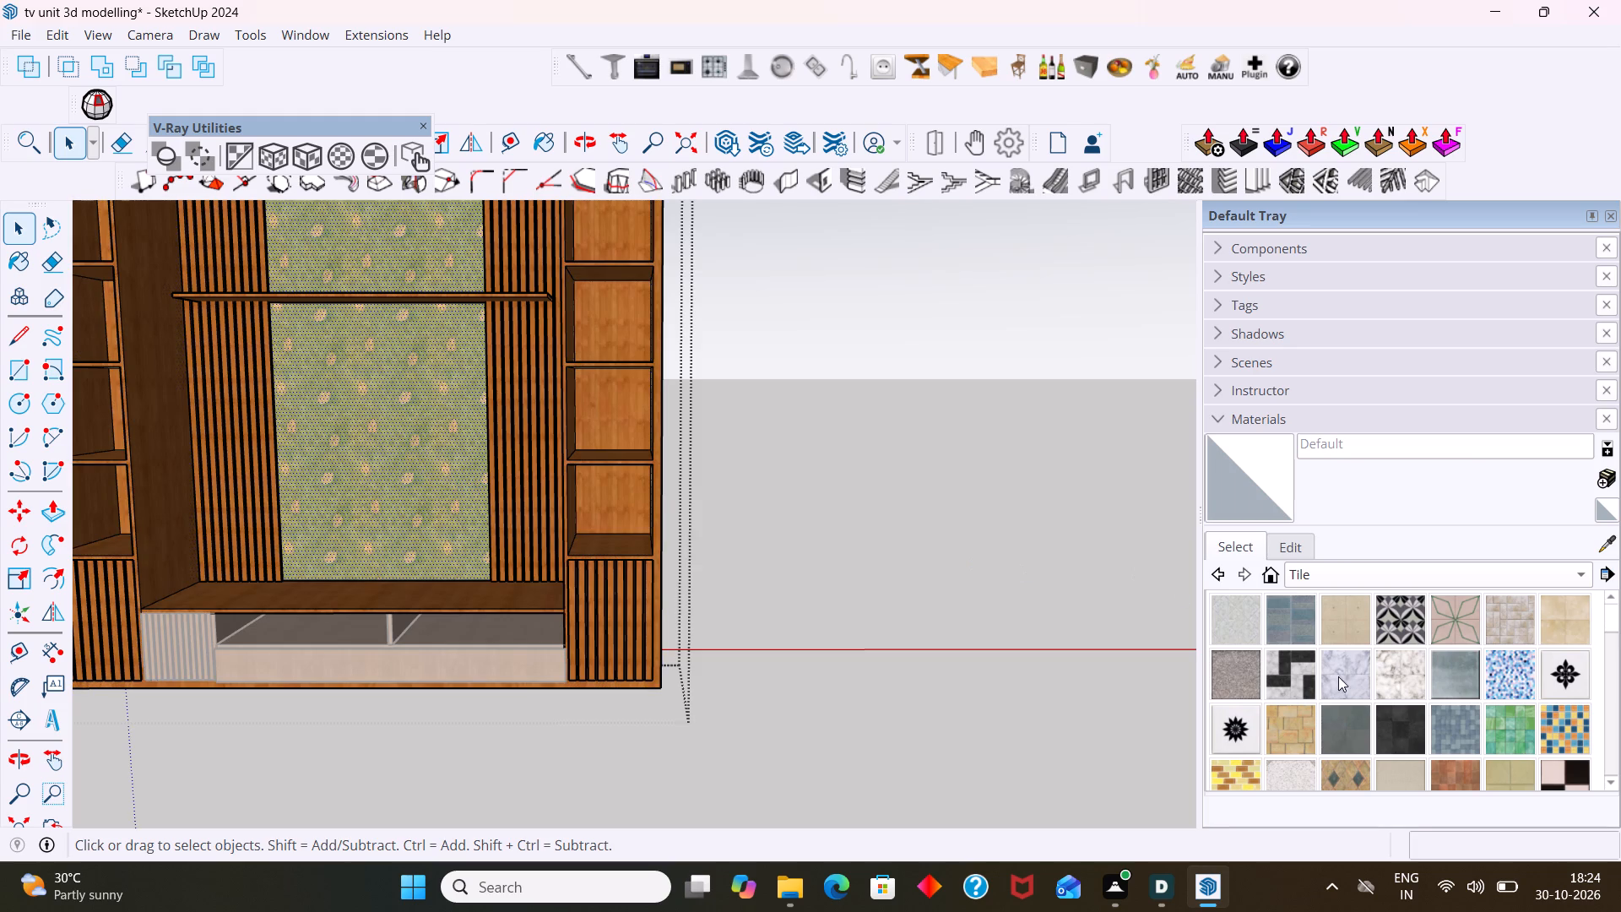
click(1408, 670)
click(443, 446)
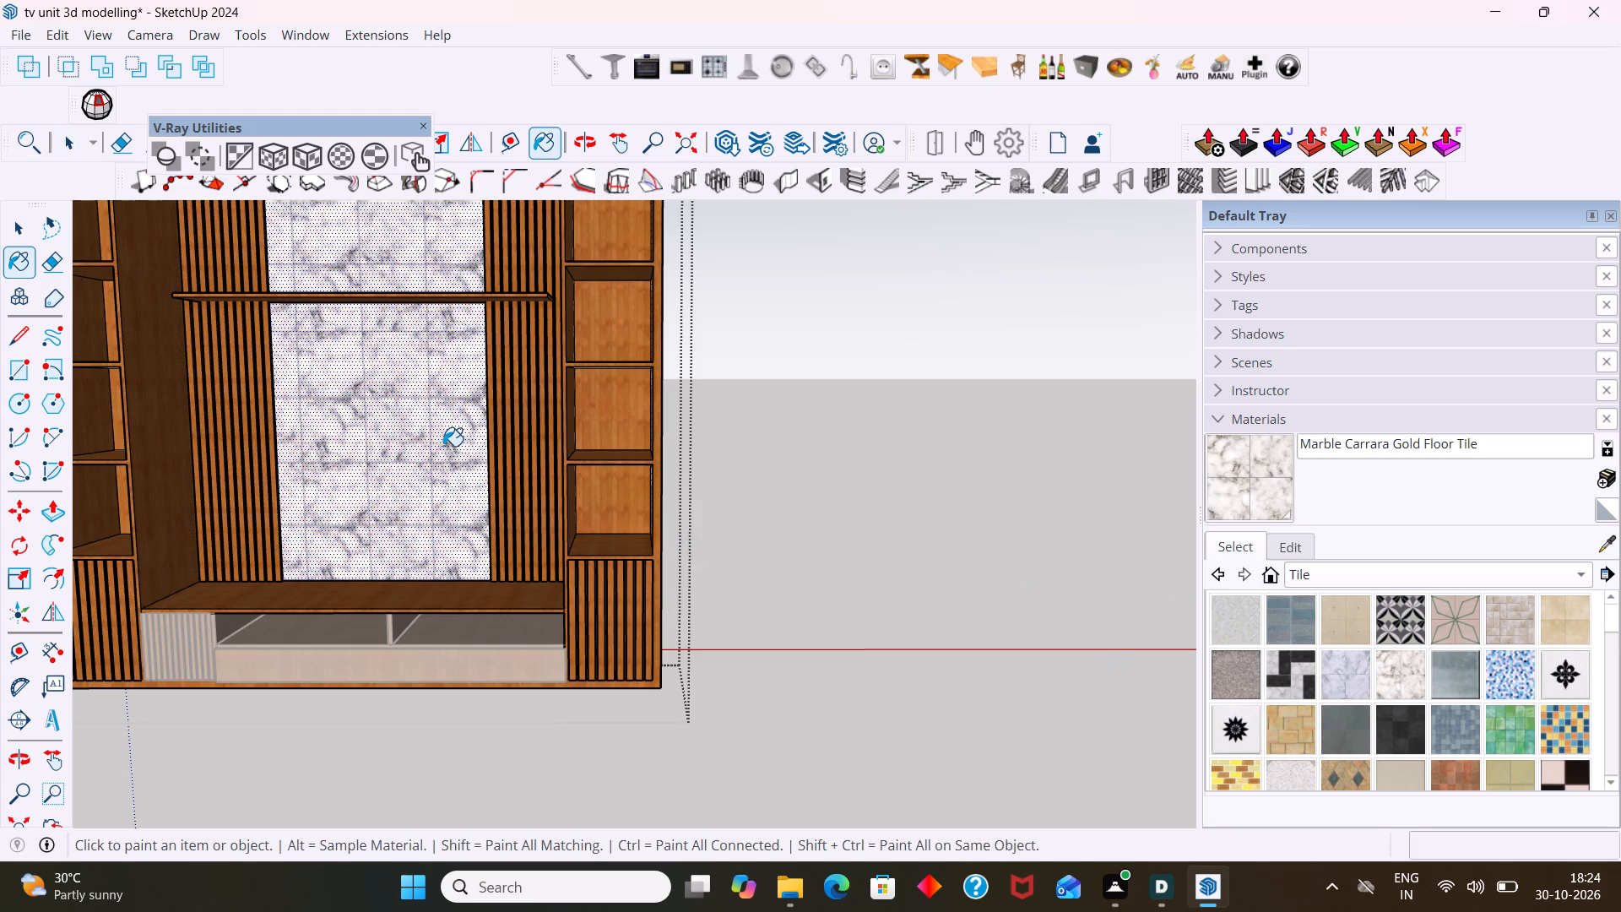
key(space)
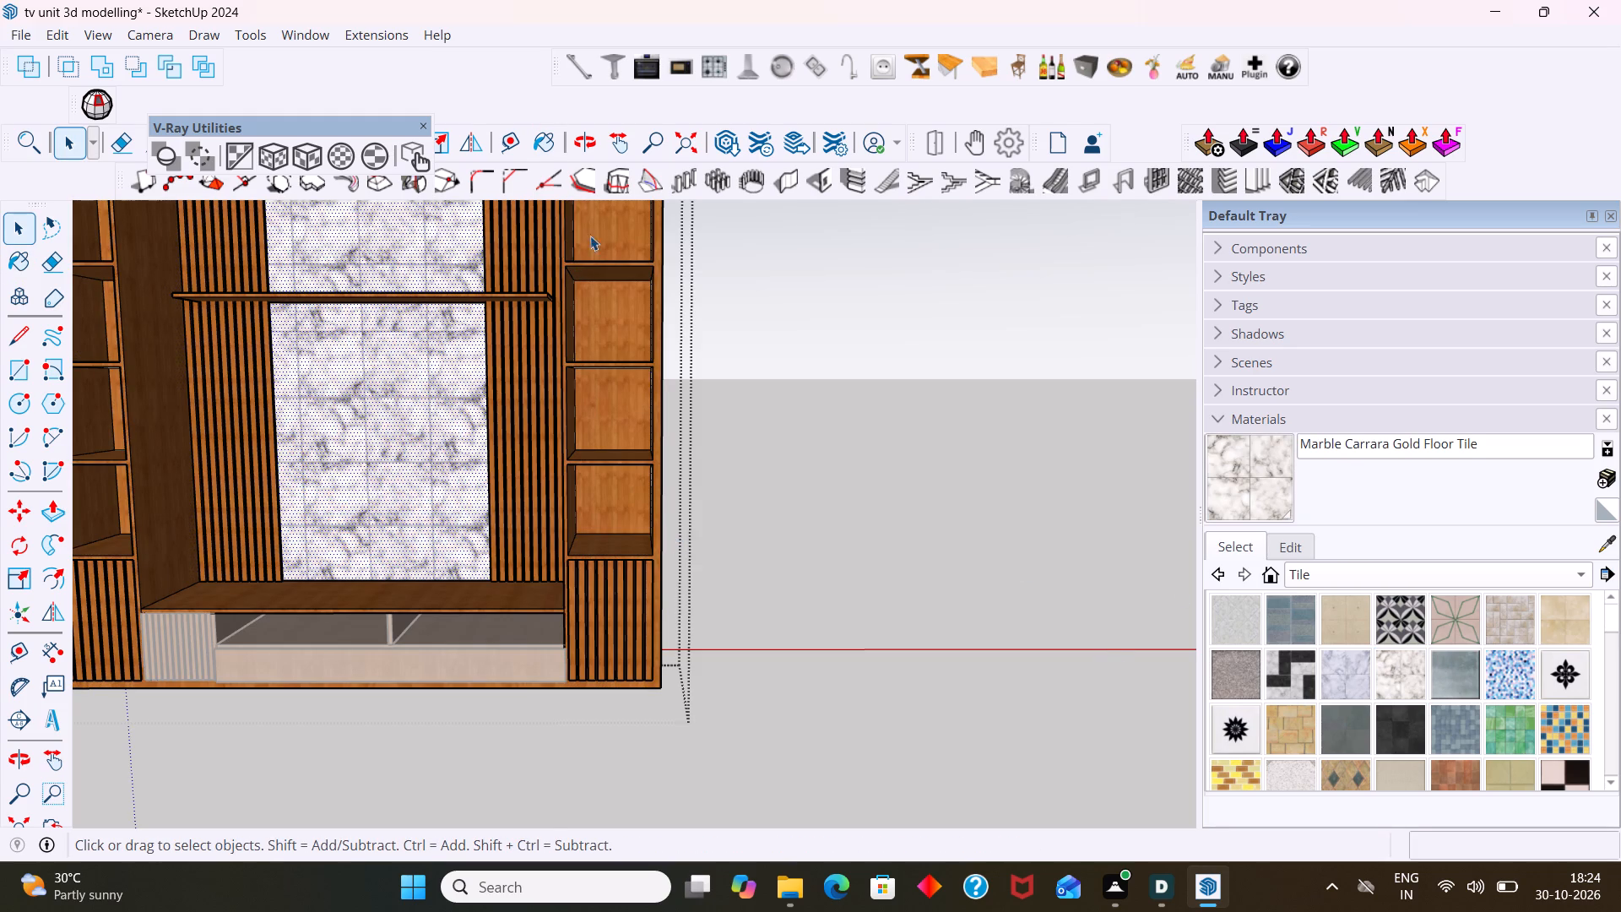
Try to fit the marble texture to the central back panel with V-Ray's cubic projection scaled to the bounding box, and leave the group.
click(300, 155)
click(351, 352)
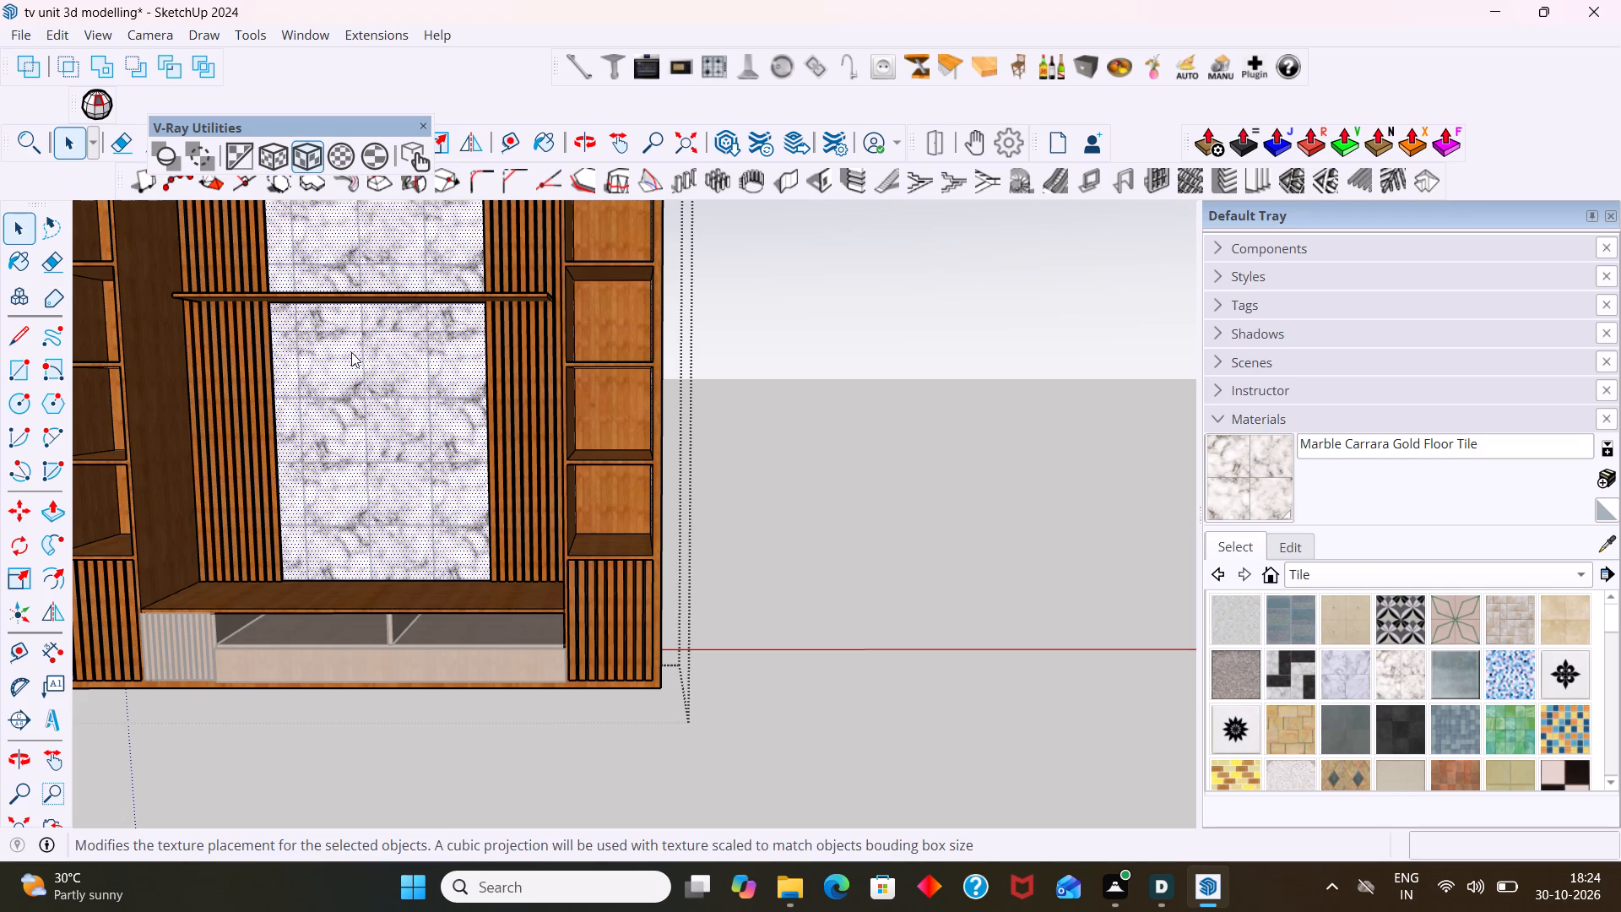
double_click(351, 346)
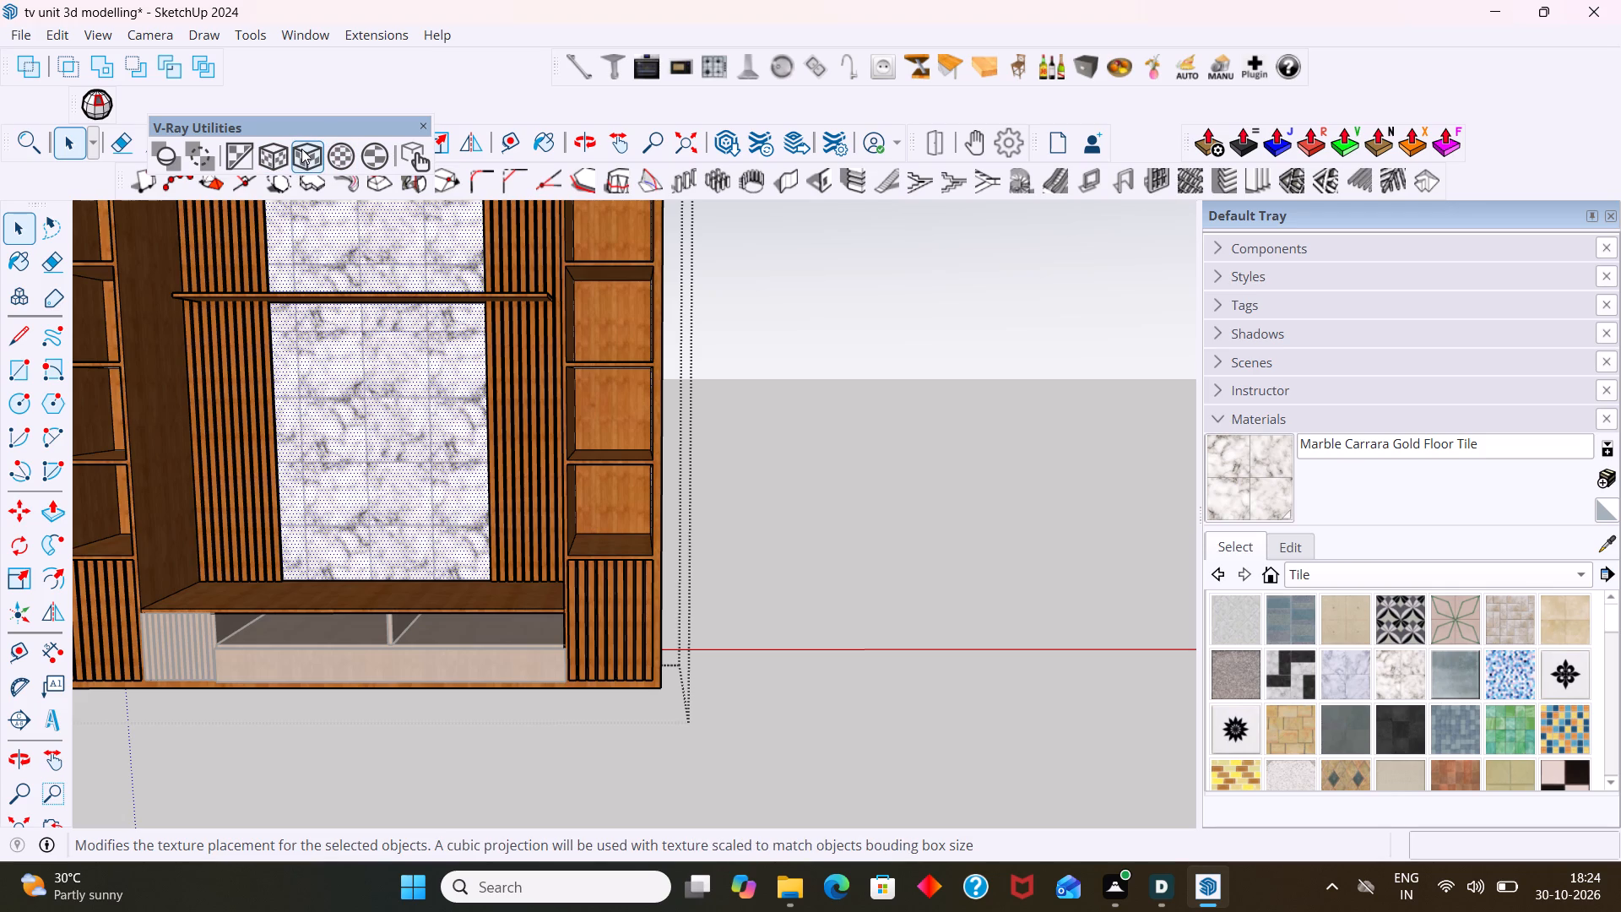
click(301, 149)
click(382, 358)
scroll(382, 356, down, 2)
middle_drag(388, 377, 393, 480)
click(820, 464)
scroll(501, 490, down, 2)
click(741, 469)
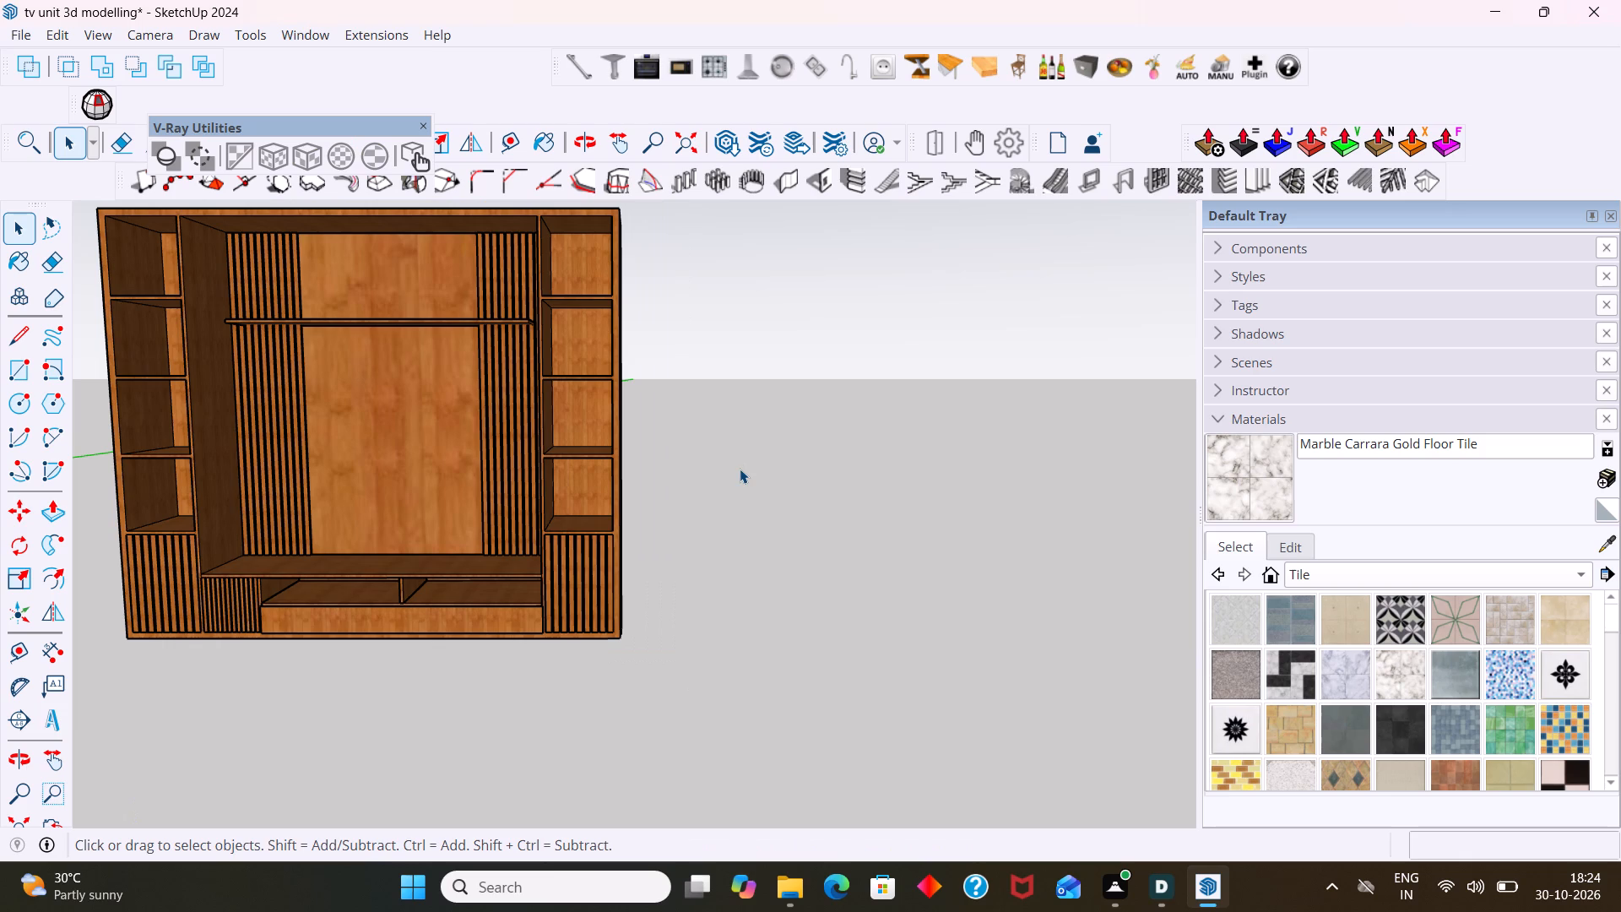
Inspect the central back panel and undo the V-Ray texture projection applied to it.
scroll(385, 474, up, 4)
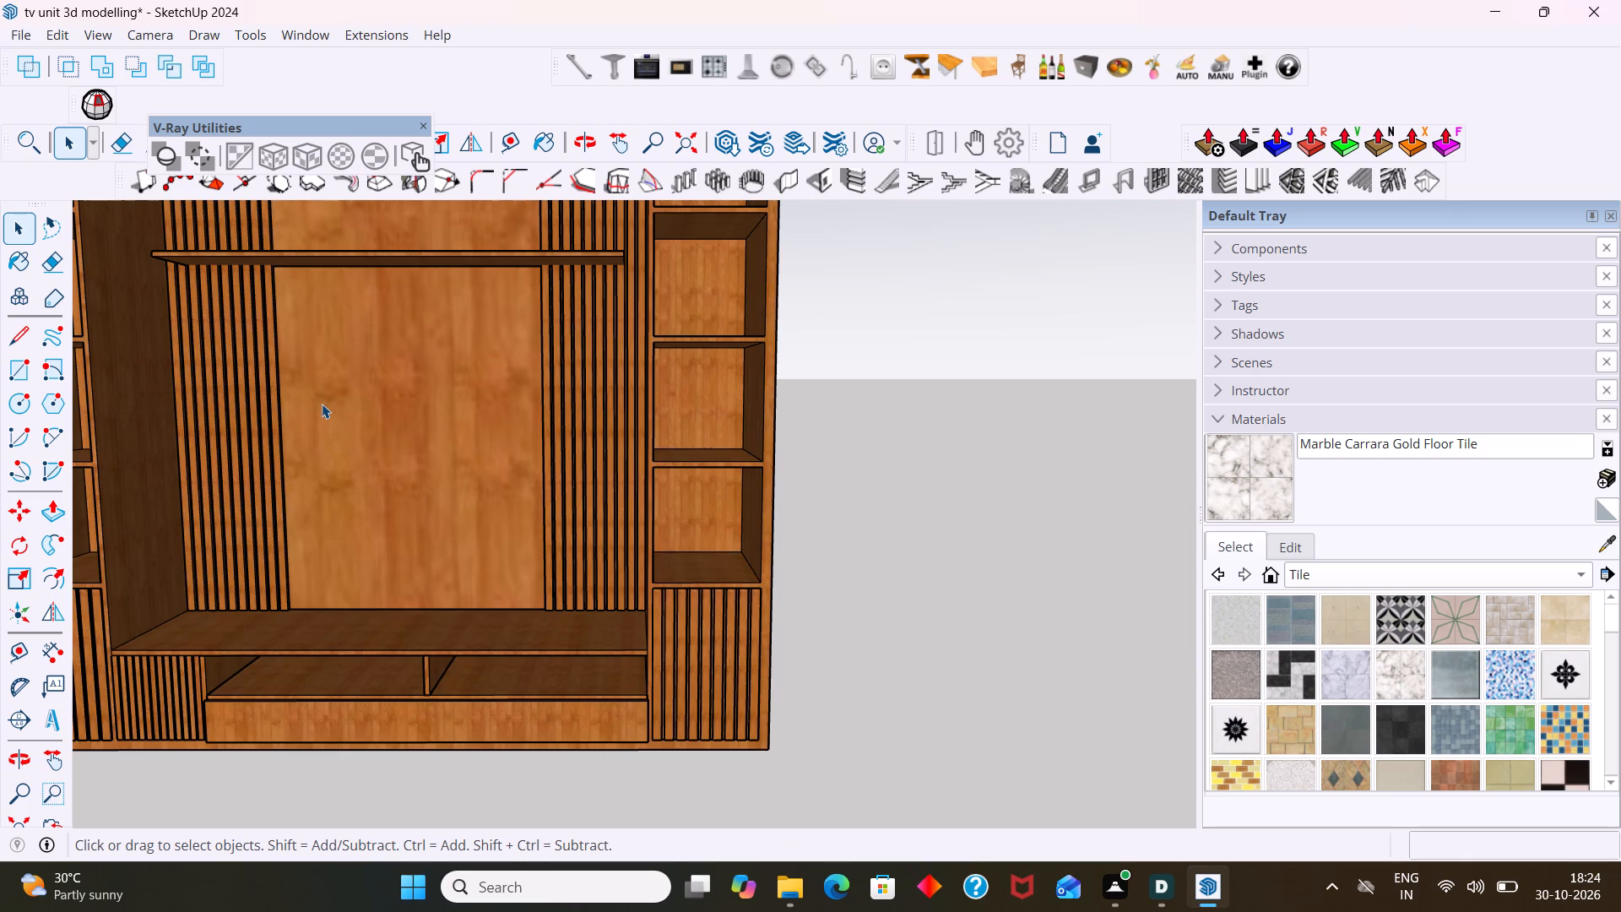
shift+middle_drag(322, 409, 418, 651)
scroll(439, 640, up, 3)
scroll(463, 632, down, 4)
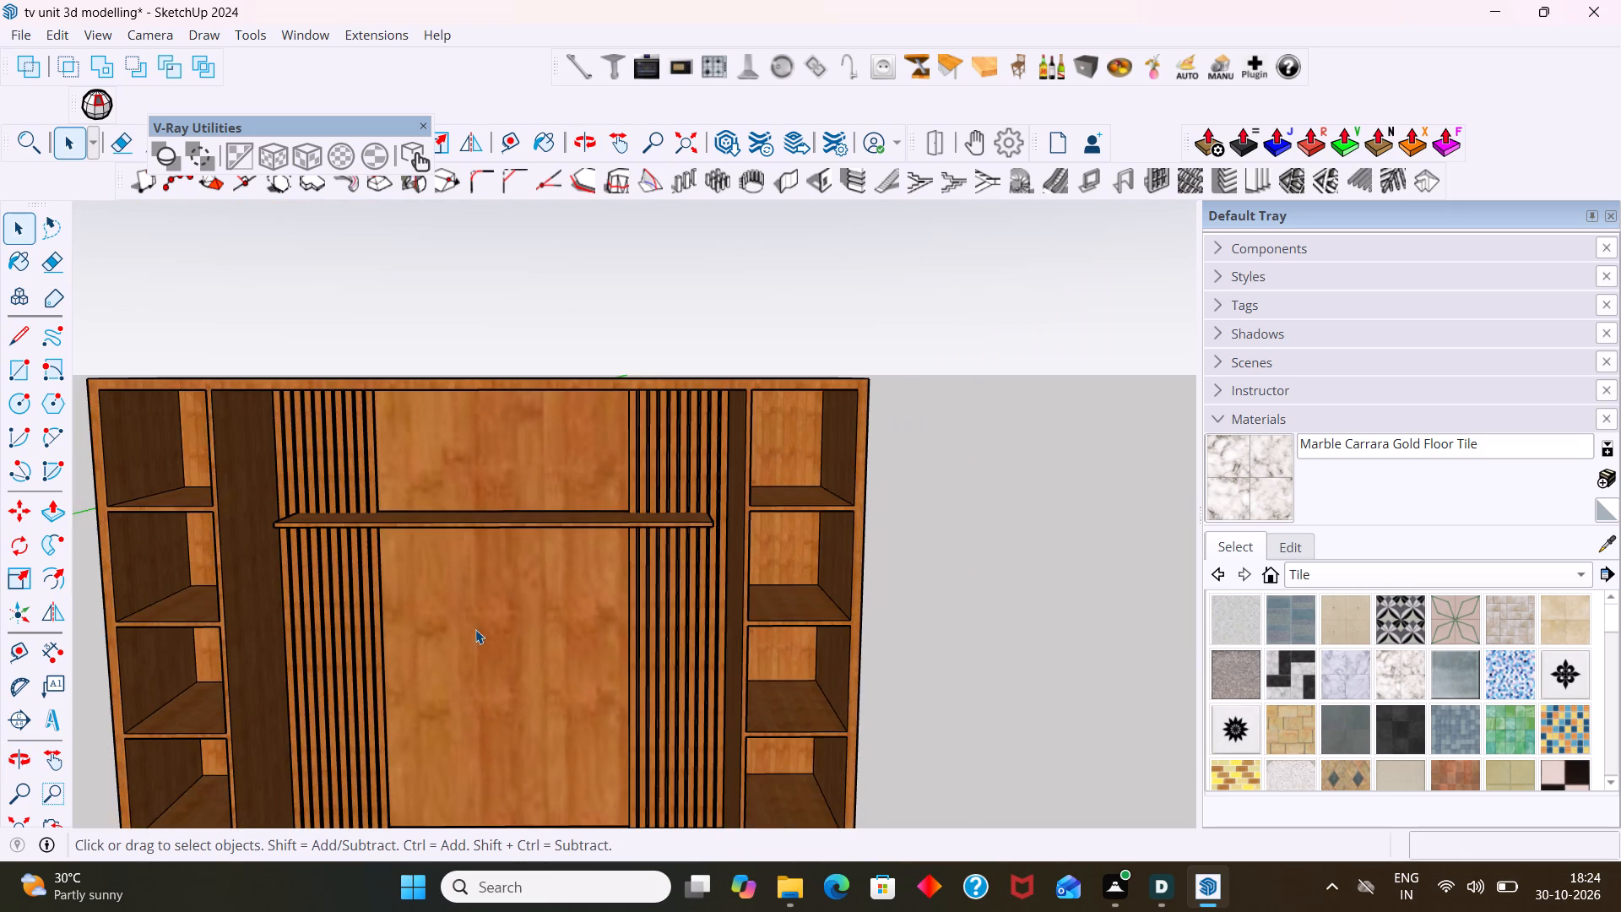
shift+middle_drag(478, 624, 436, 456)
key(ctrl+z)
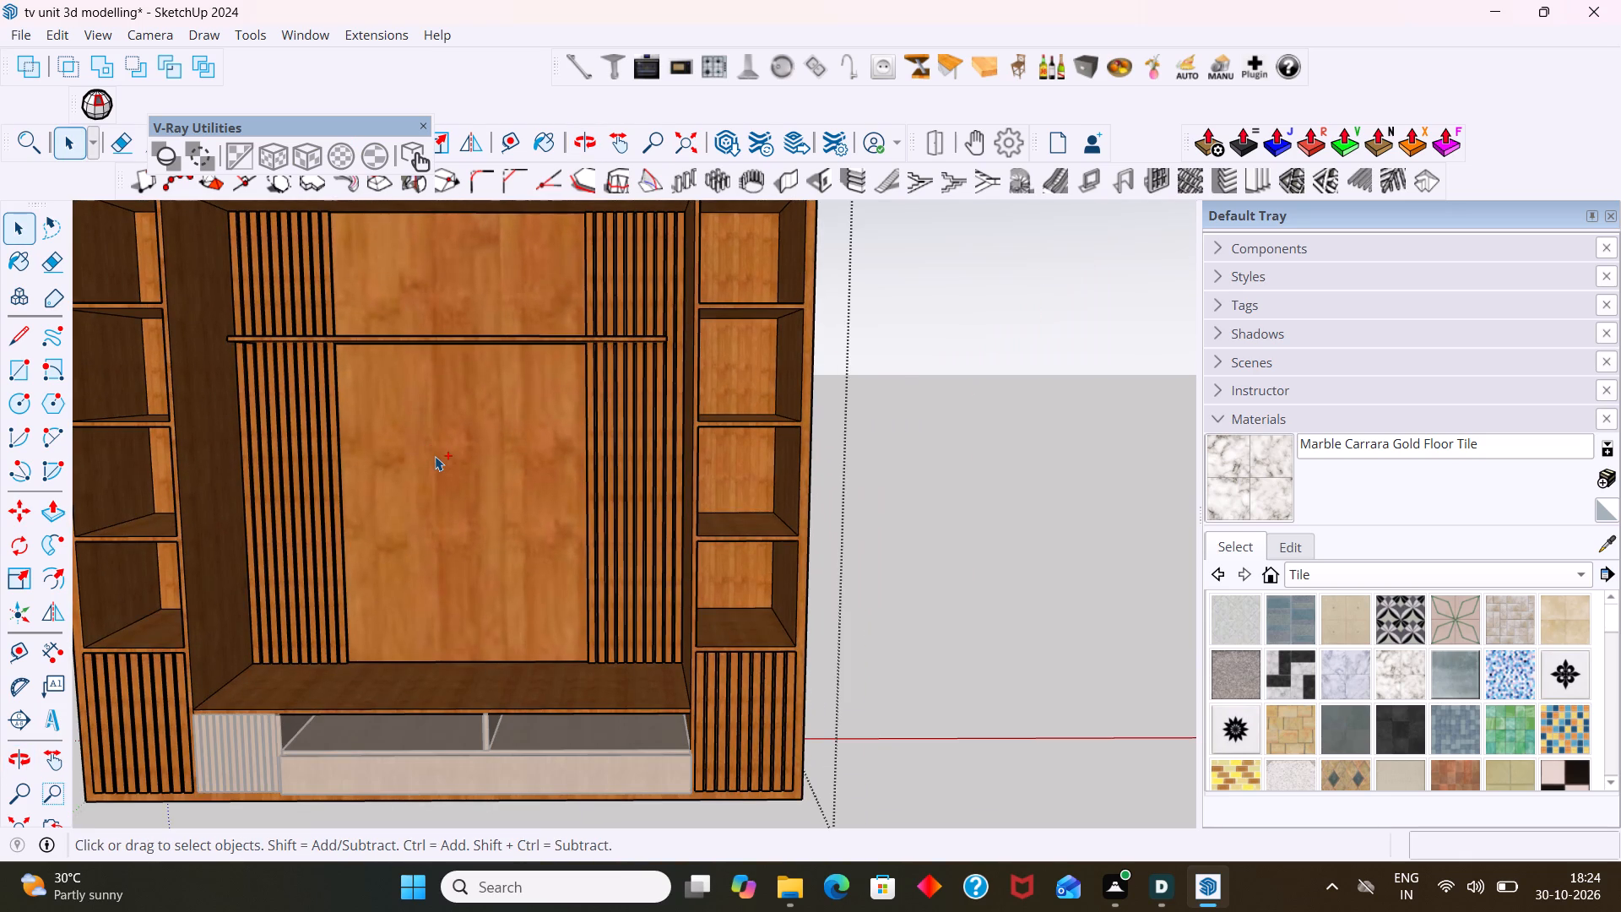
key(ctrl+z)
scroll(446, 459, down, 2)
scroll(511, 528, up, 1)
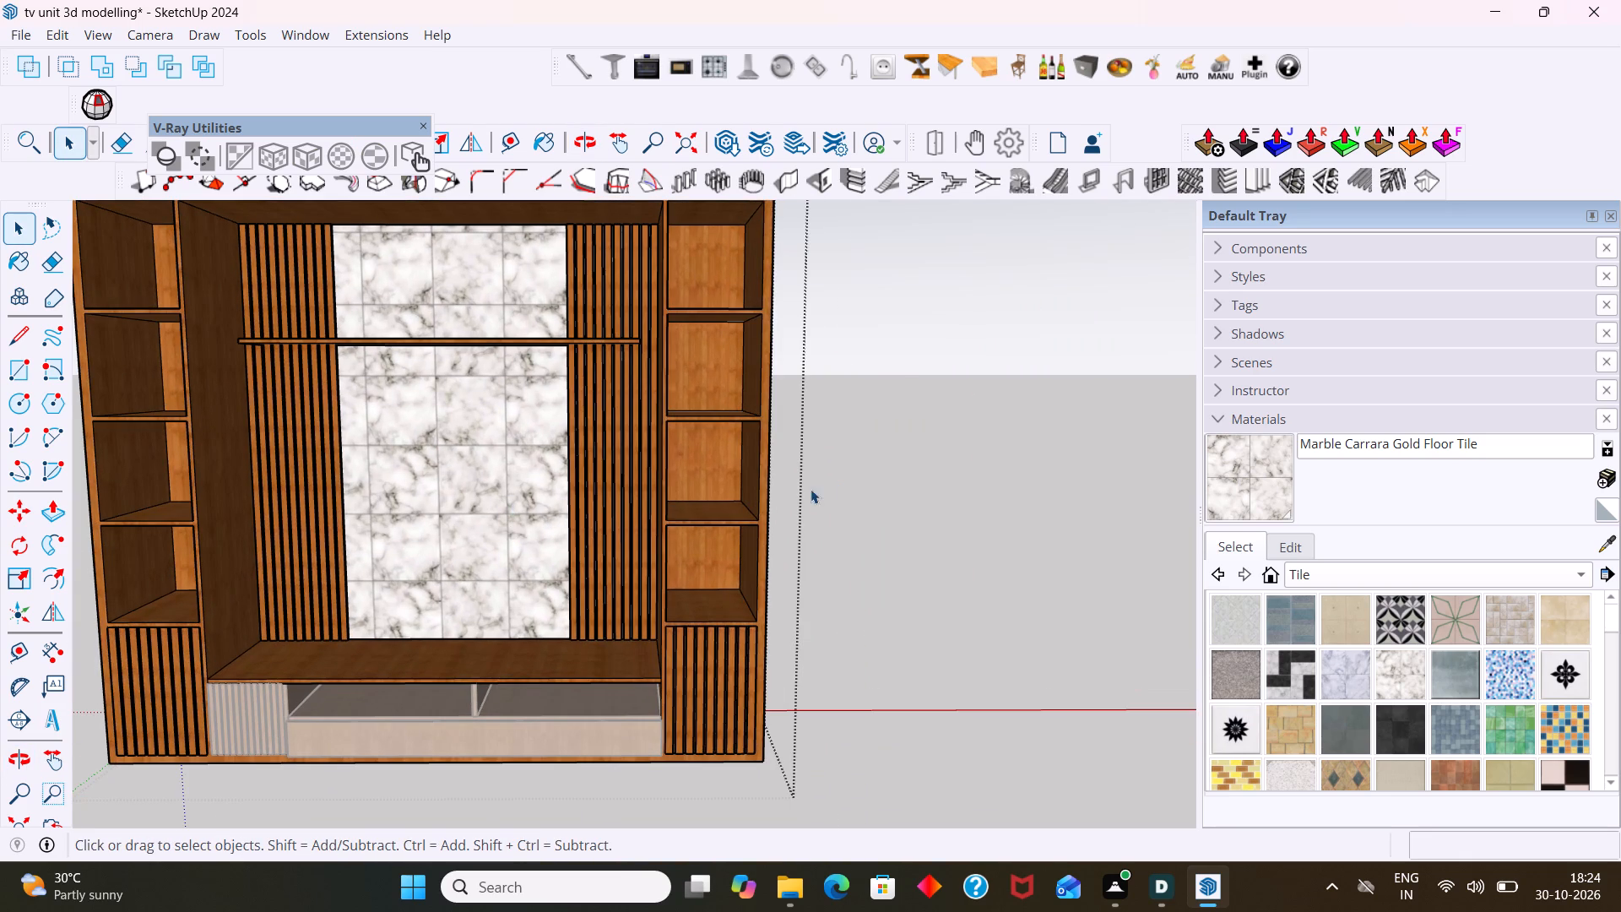
Inside the TV unit group, try fitting the central back panel's marble with V-Ray's cubic projection scaled to the bounding box, and leave the group.
click(877, 464)
click(469, 532)
double_click(469, 531)
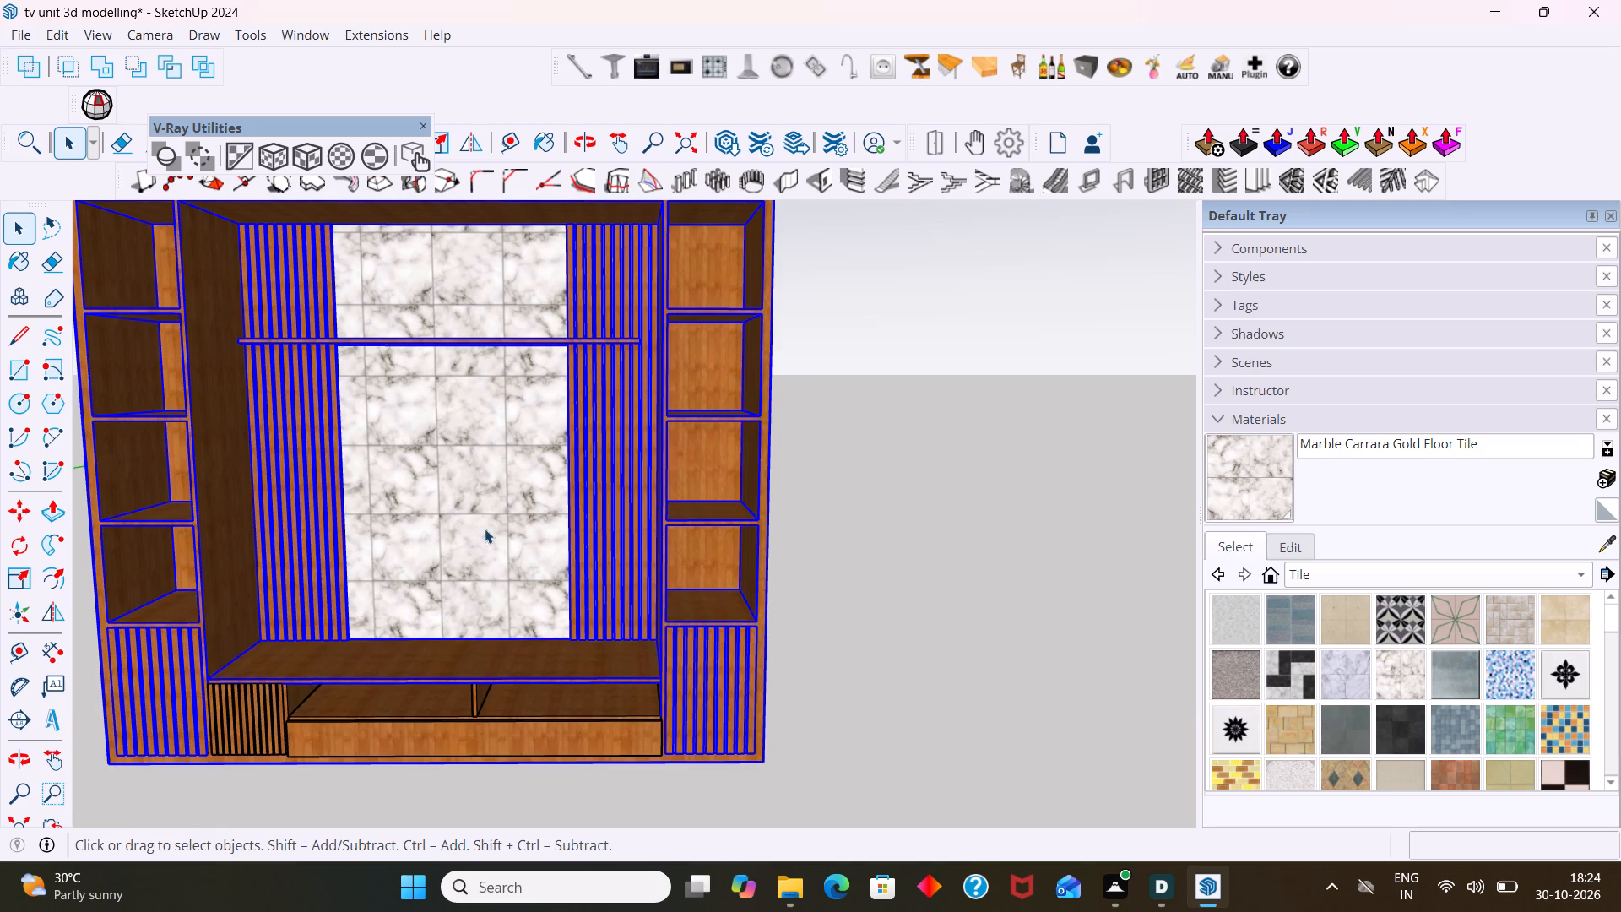
double_click(497, 530)
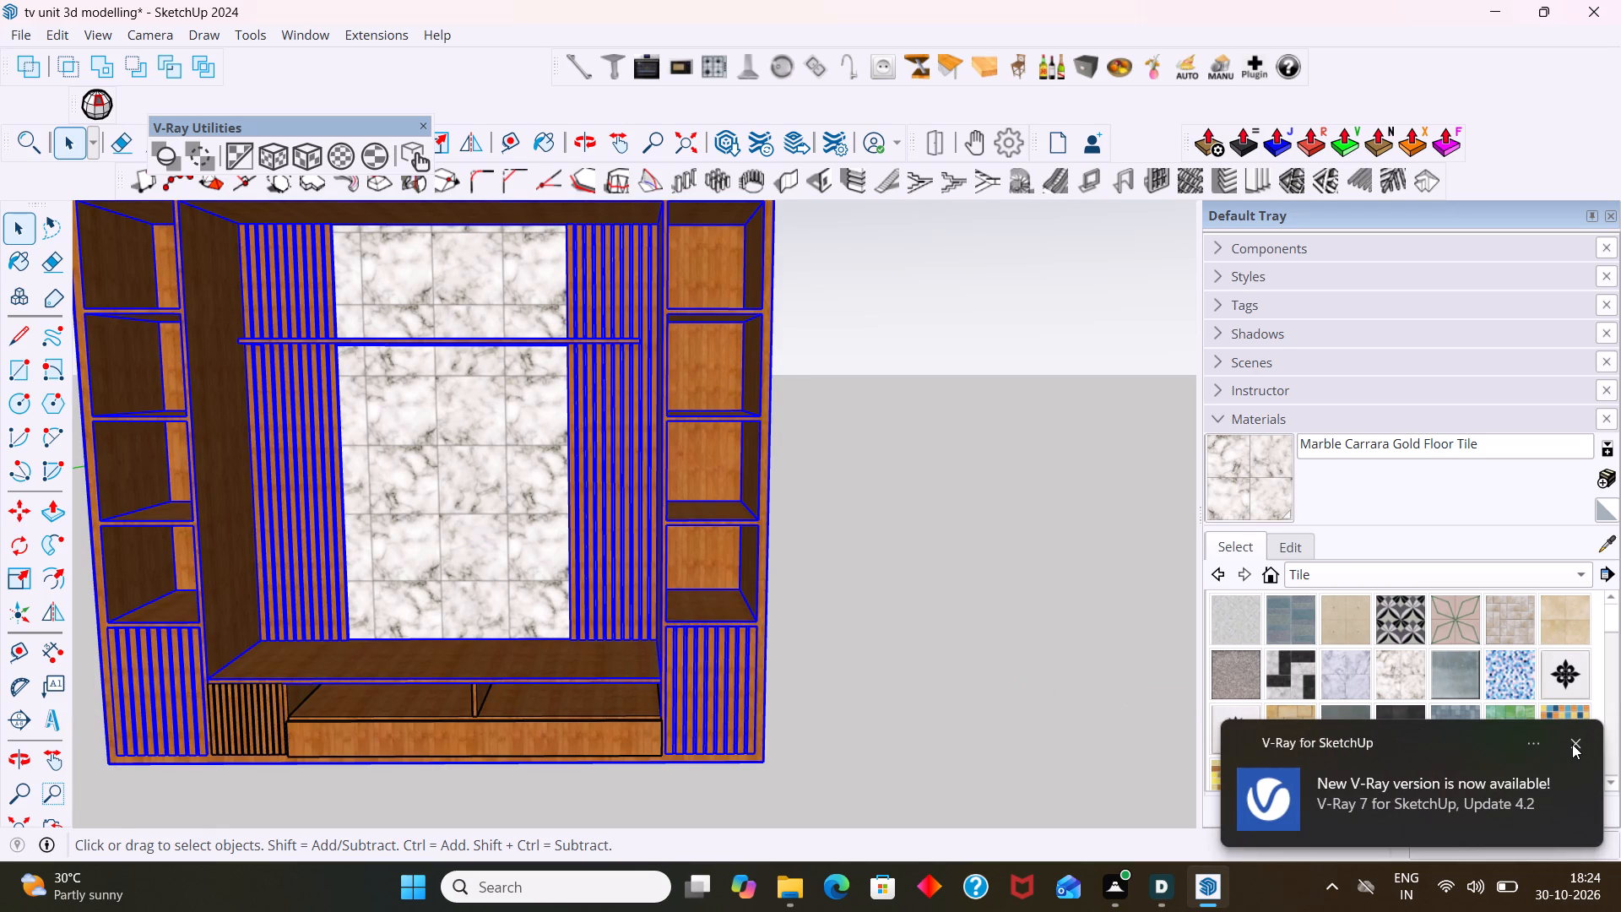
click(1572, 742)
double_click(424, 518)
click(431, 524)
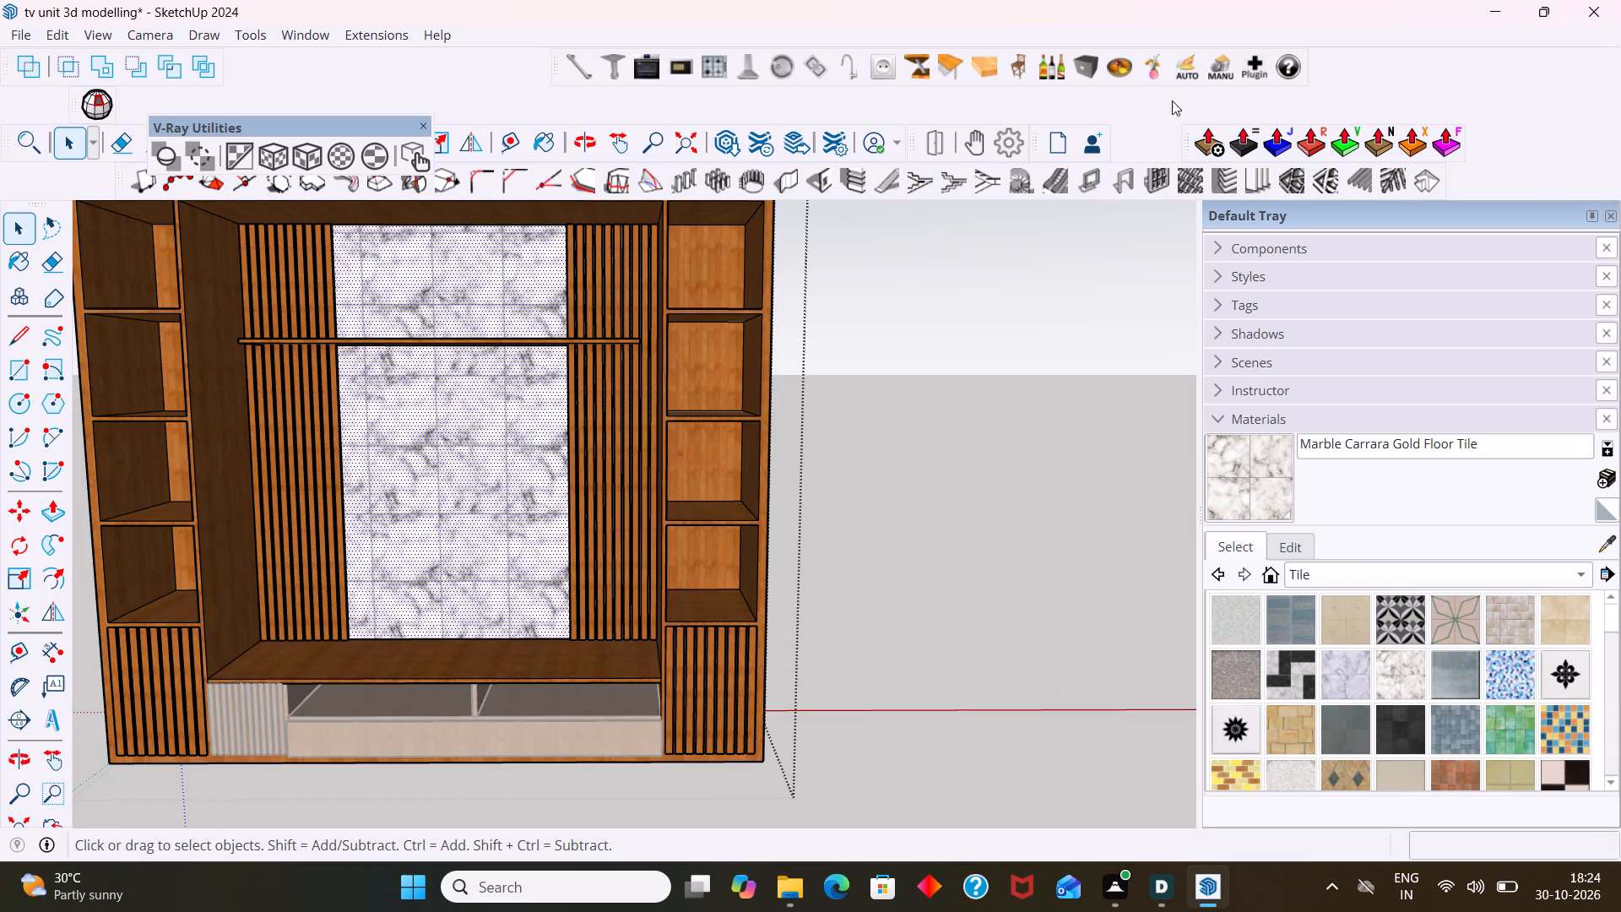
right_click(1152, 110)
click(1401, 171)
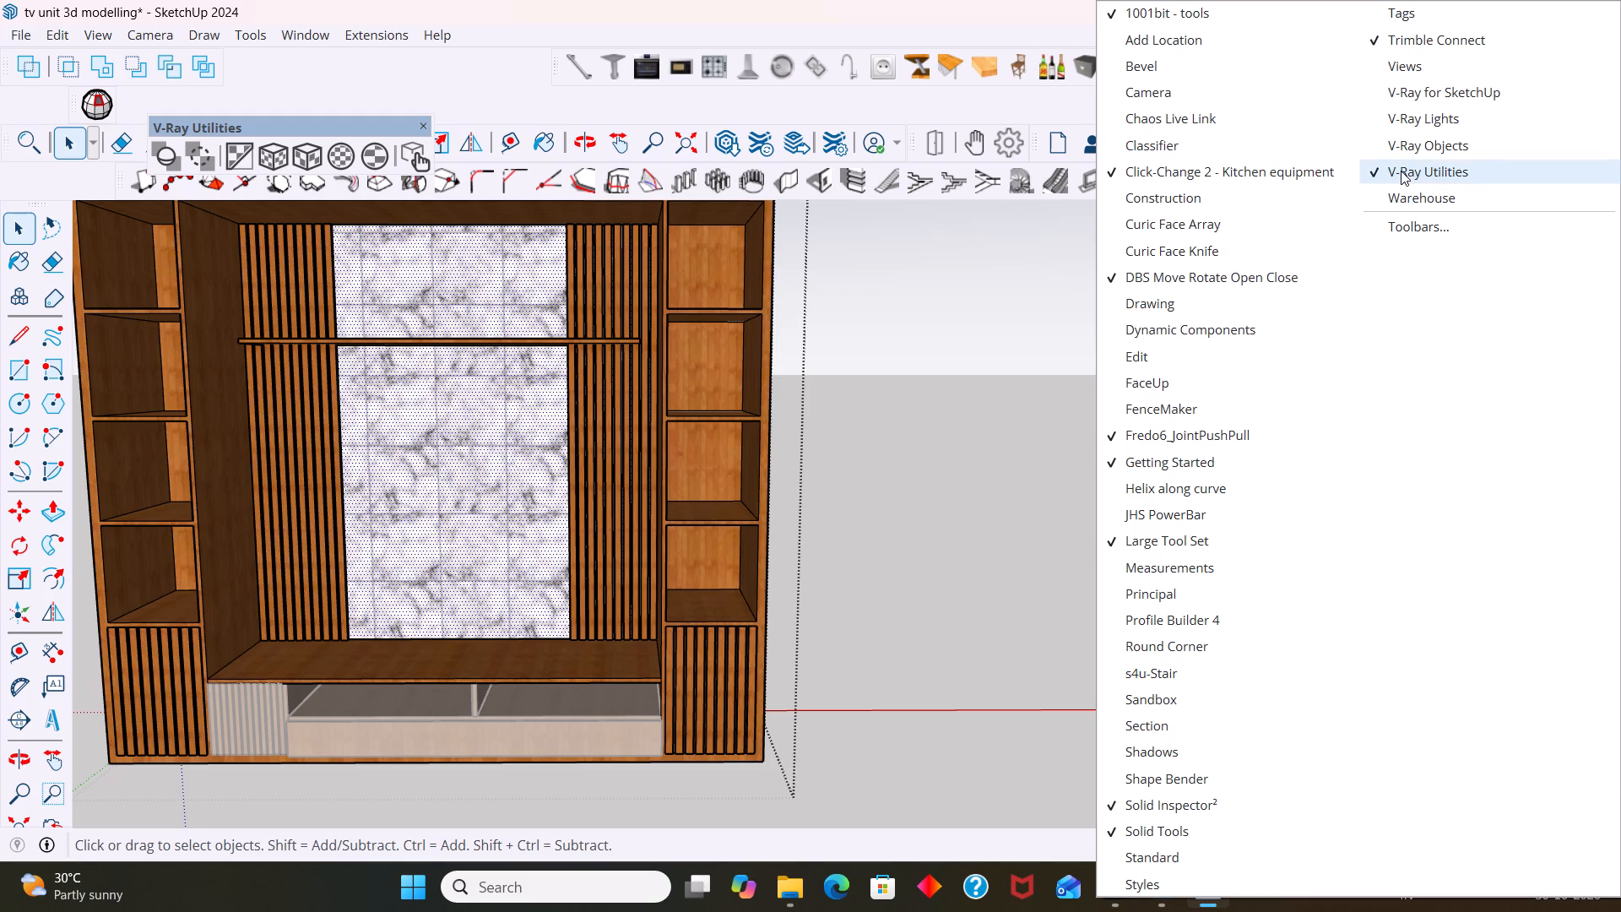
right_click(1182, 108)
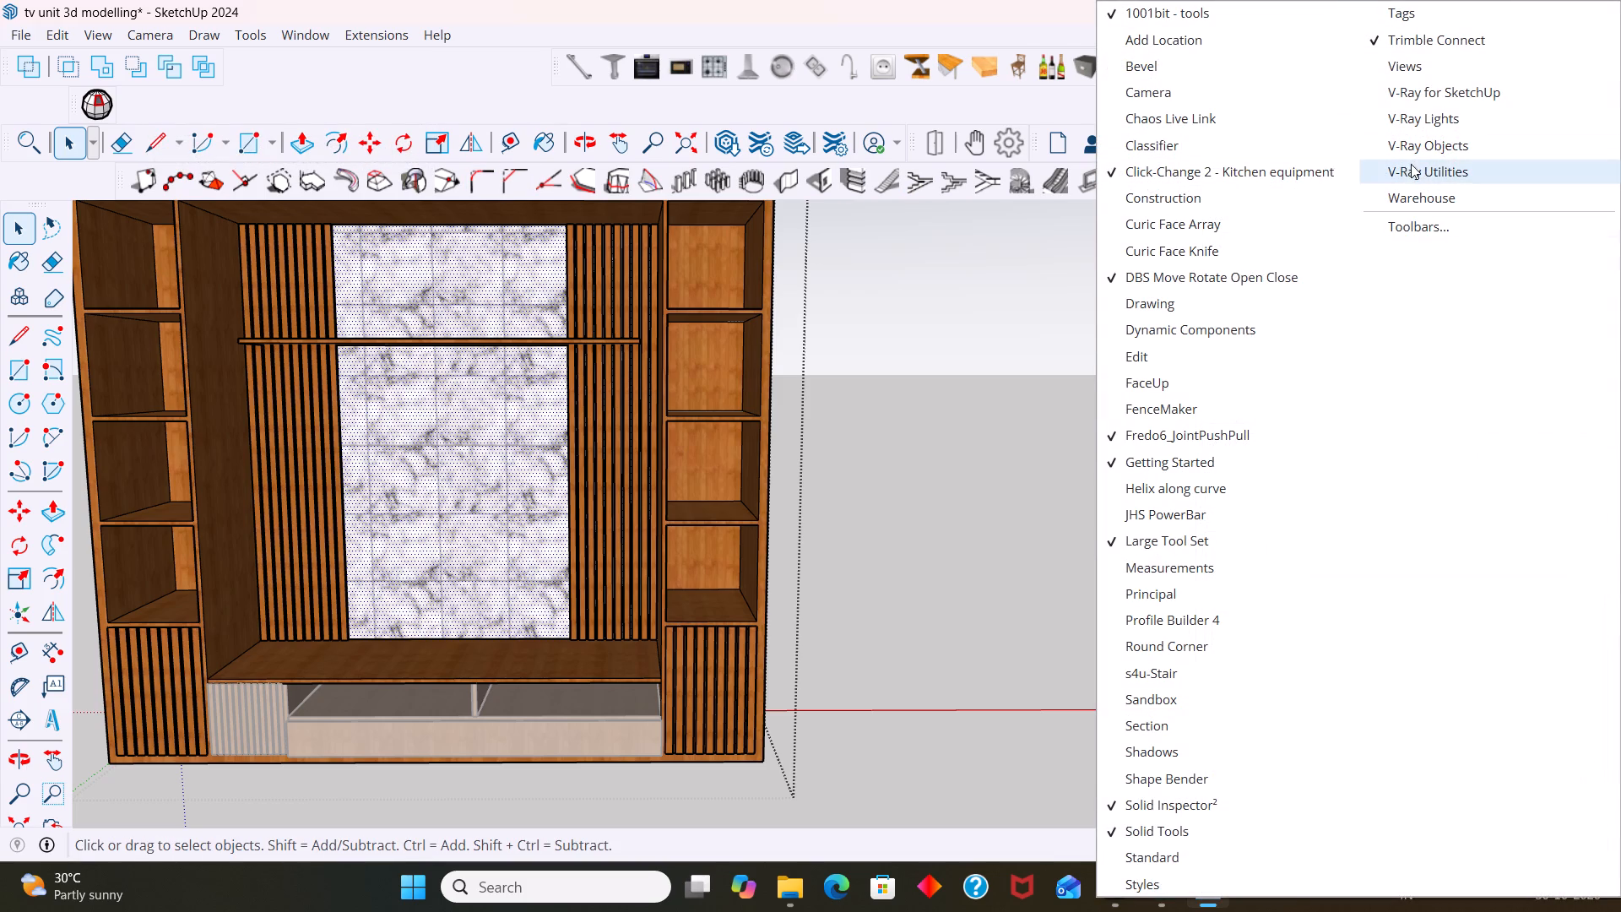
click(1411, 166)
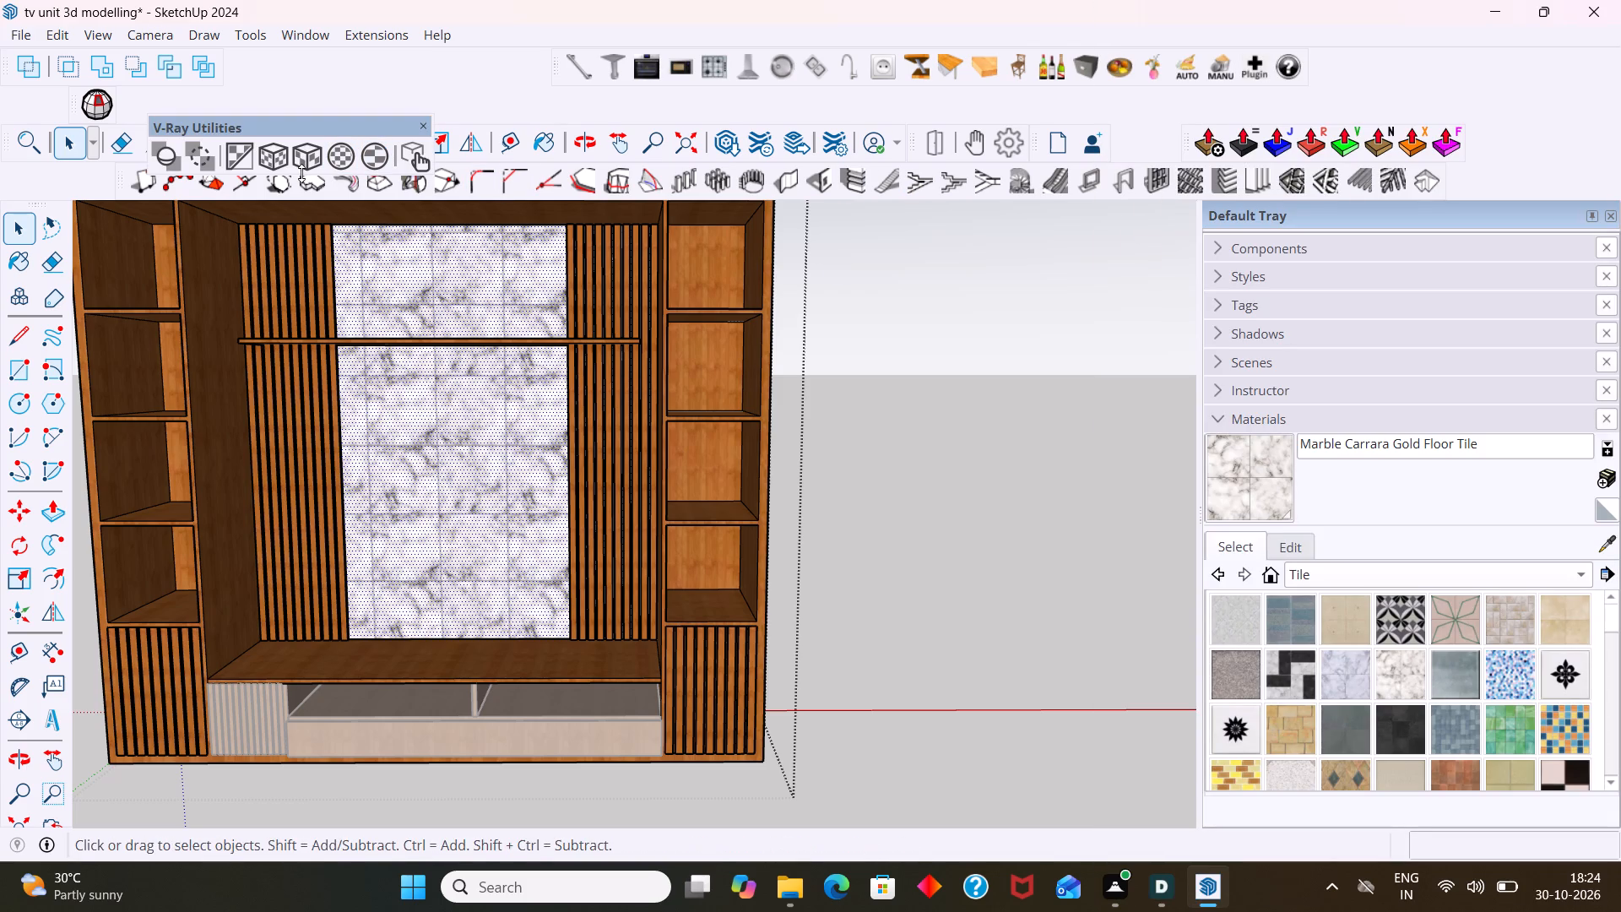
click(301, 159)
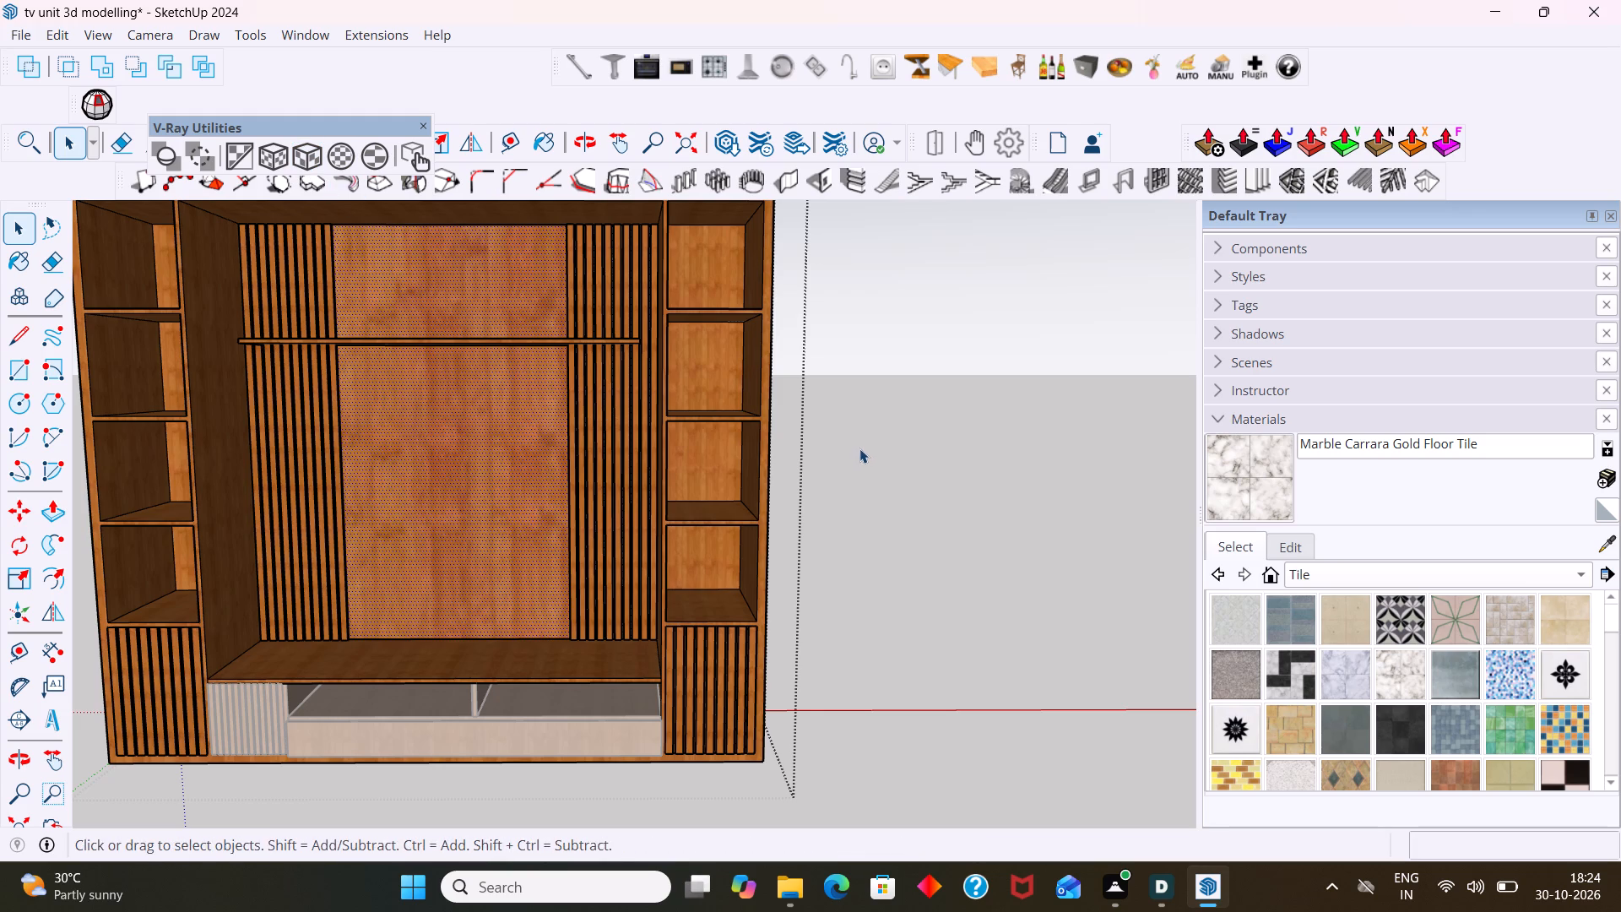
key(space)
click(917, 409)
Examine the central back panel's texture close up and from several angles.
scroll(768, 419, down, 2)
middle_drag(469, 531, 783, 617)
scroll(558, 505, up, 9)
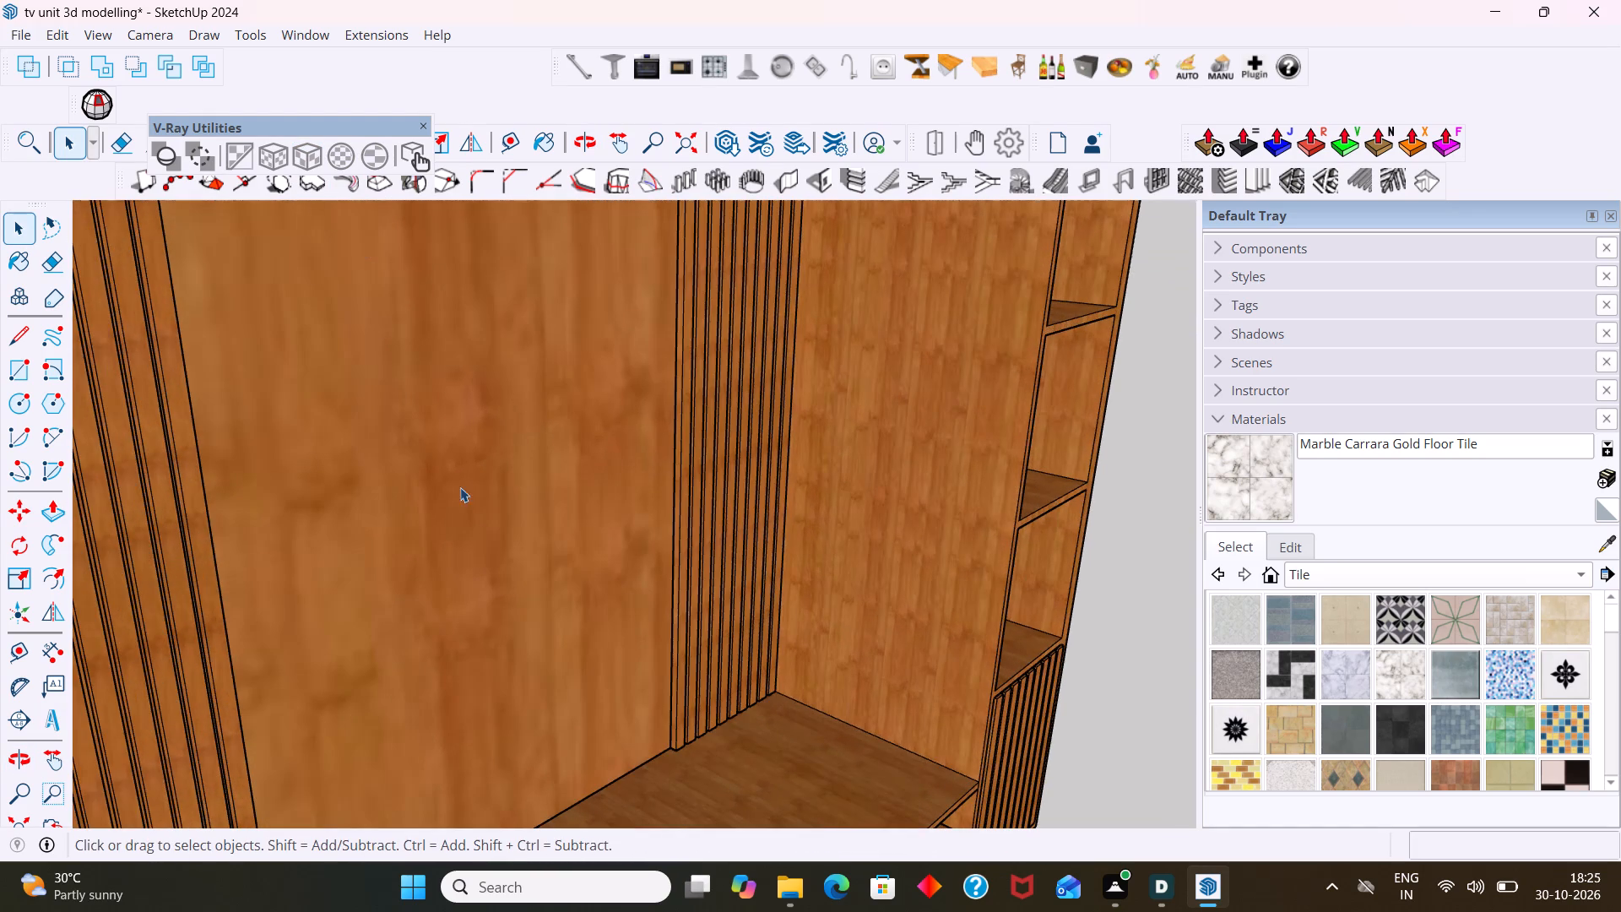
middle_drag(496, 491, 333, 469)
scroll(328, 465, down, 5)
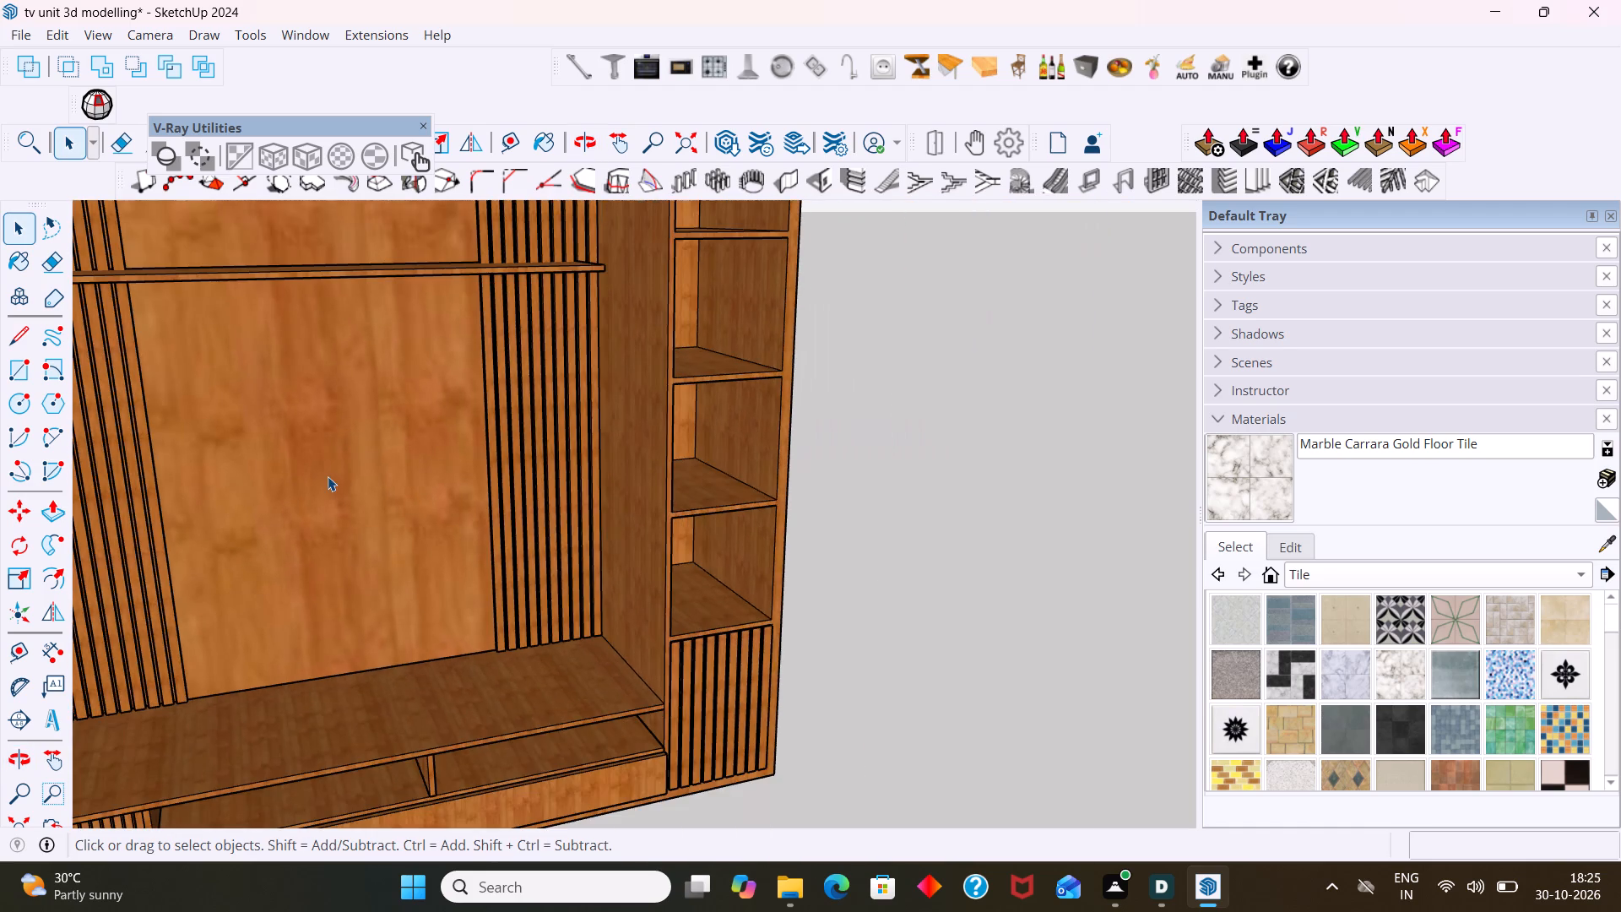
middle_drag(323, 478, 122, 452)
scroll(161, 445, up, 1)
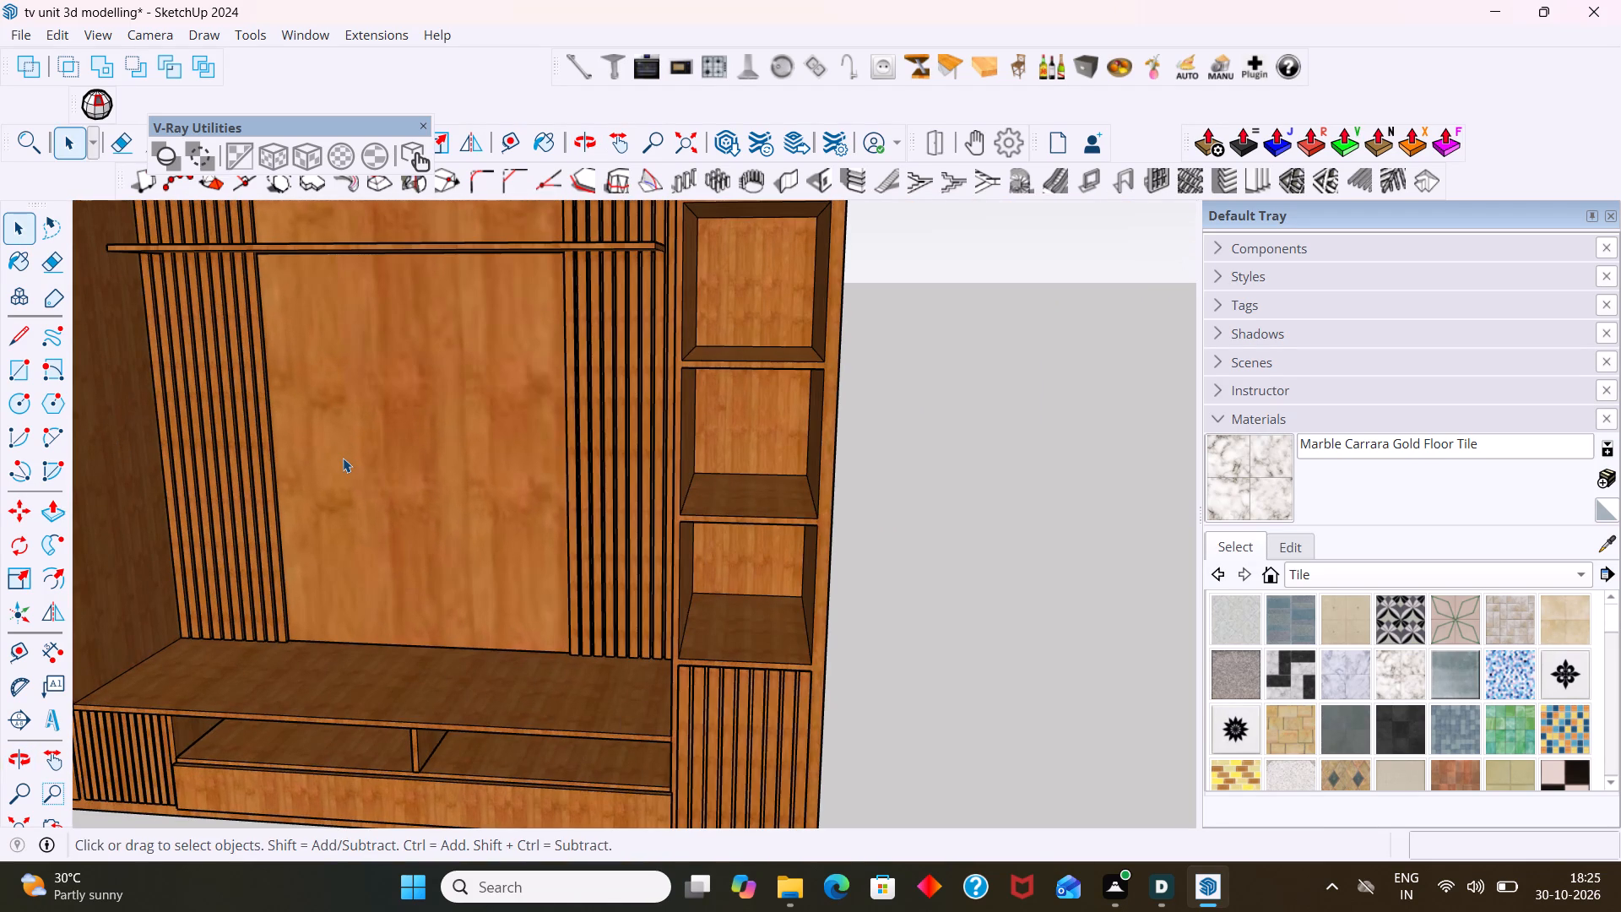
scroll(348, 458, down, 5)
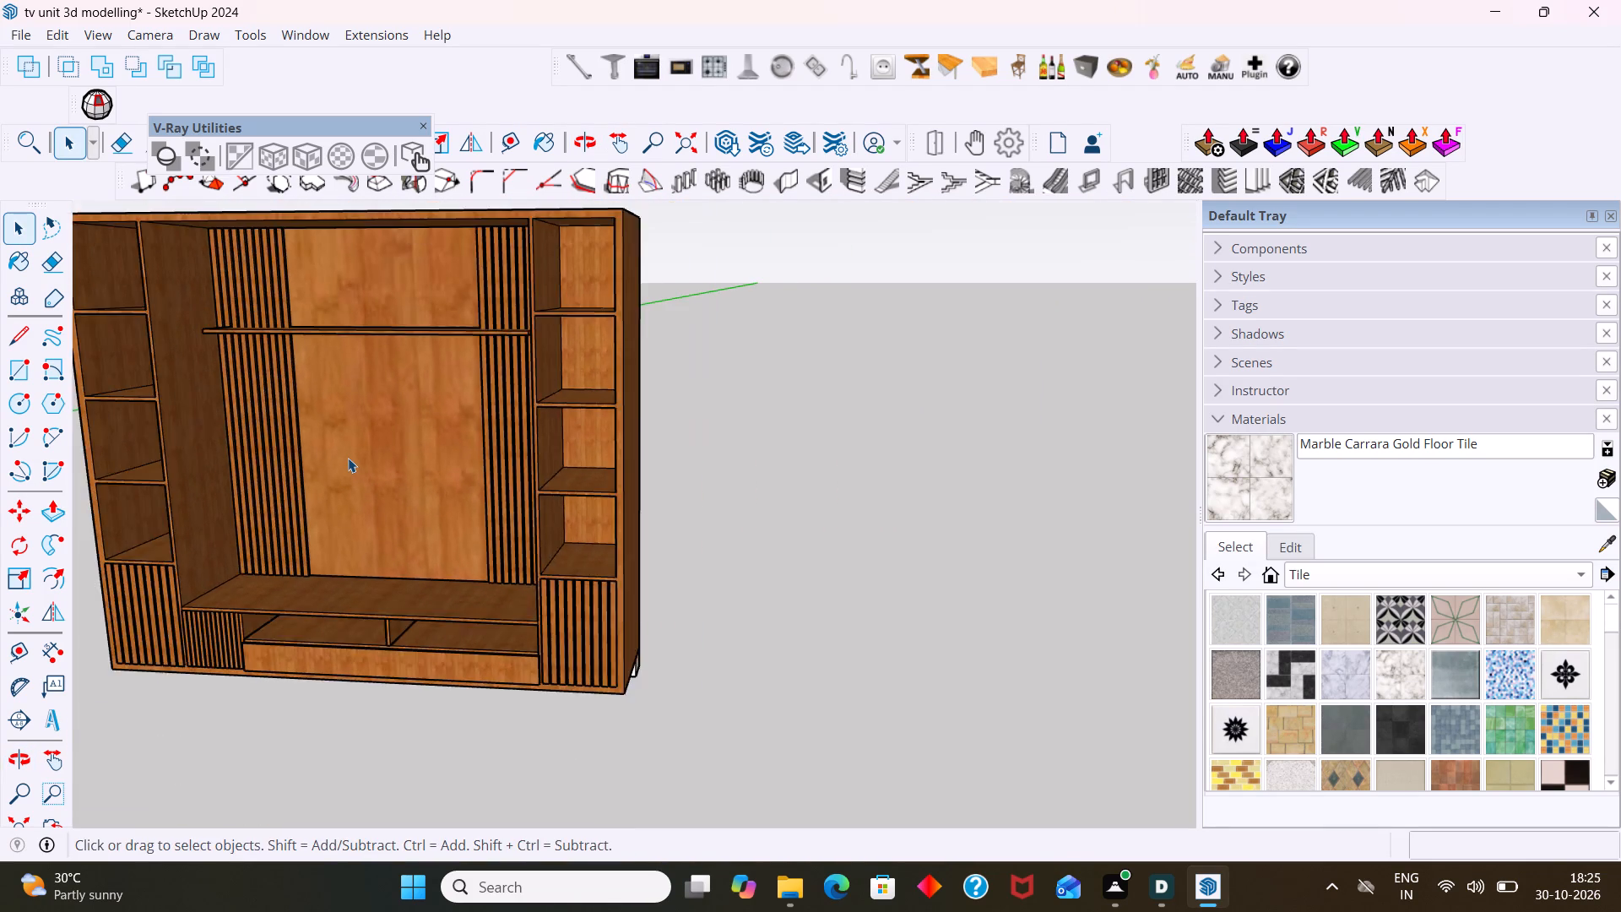
scroll(348, 458, down, 2)
scroll(350, 458, up, 2)
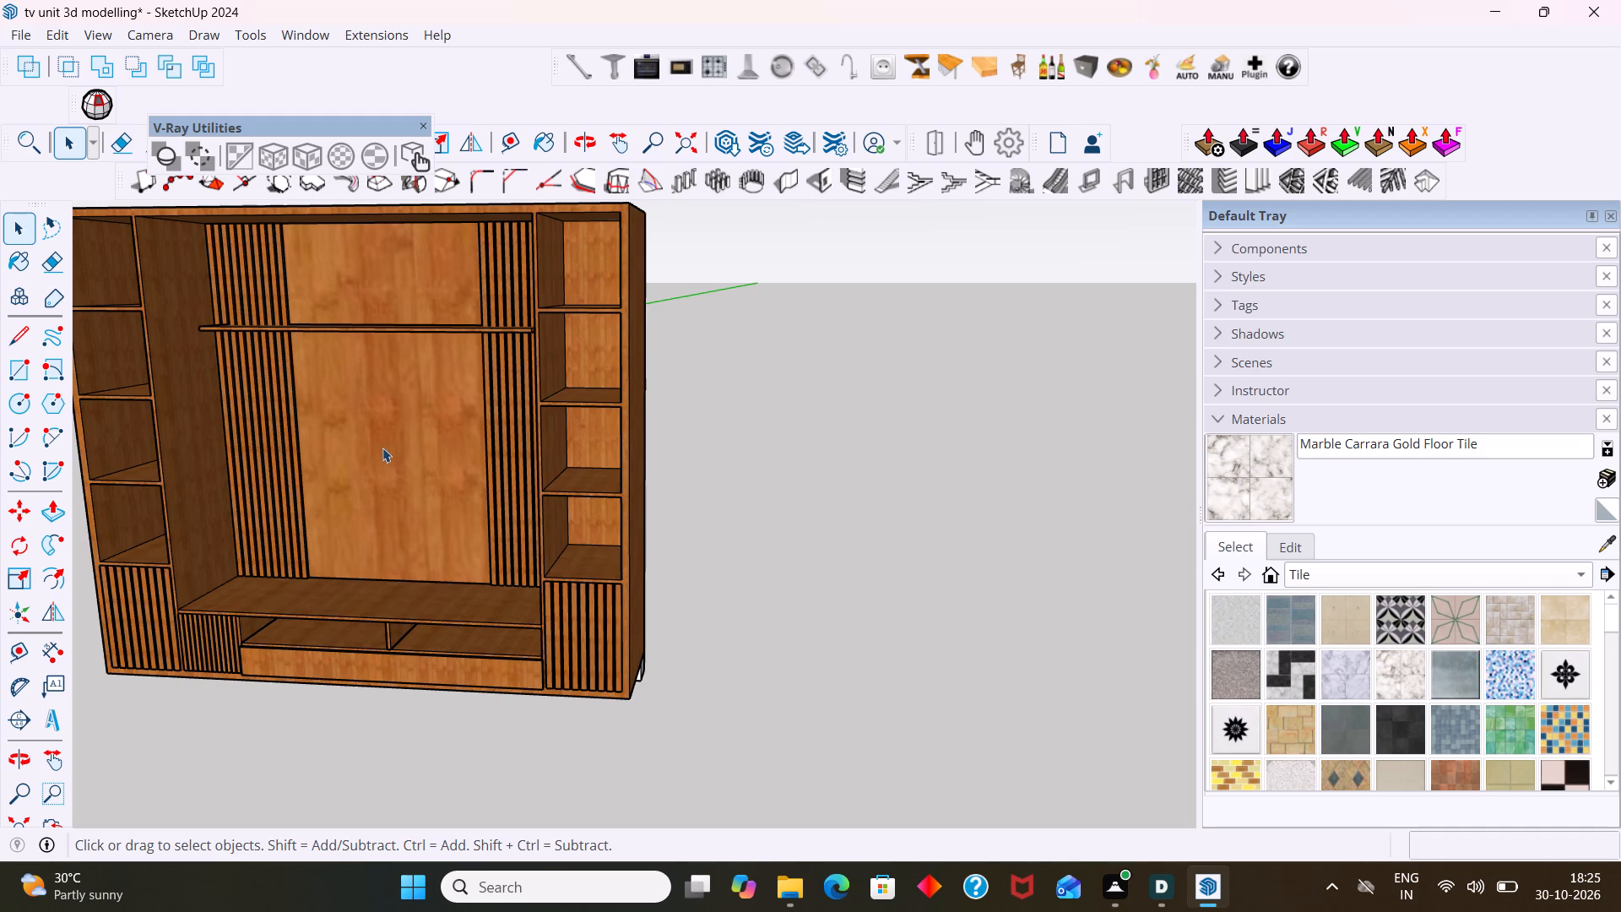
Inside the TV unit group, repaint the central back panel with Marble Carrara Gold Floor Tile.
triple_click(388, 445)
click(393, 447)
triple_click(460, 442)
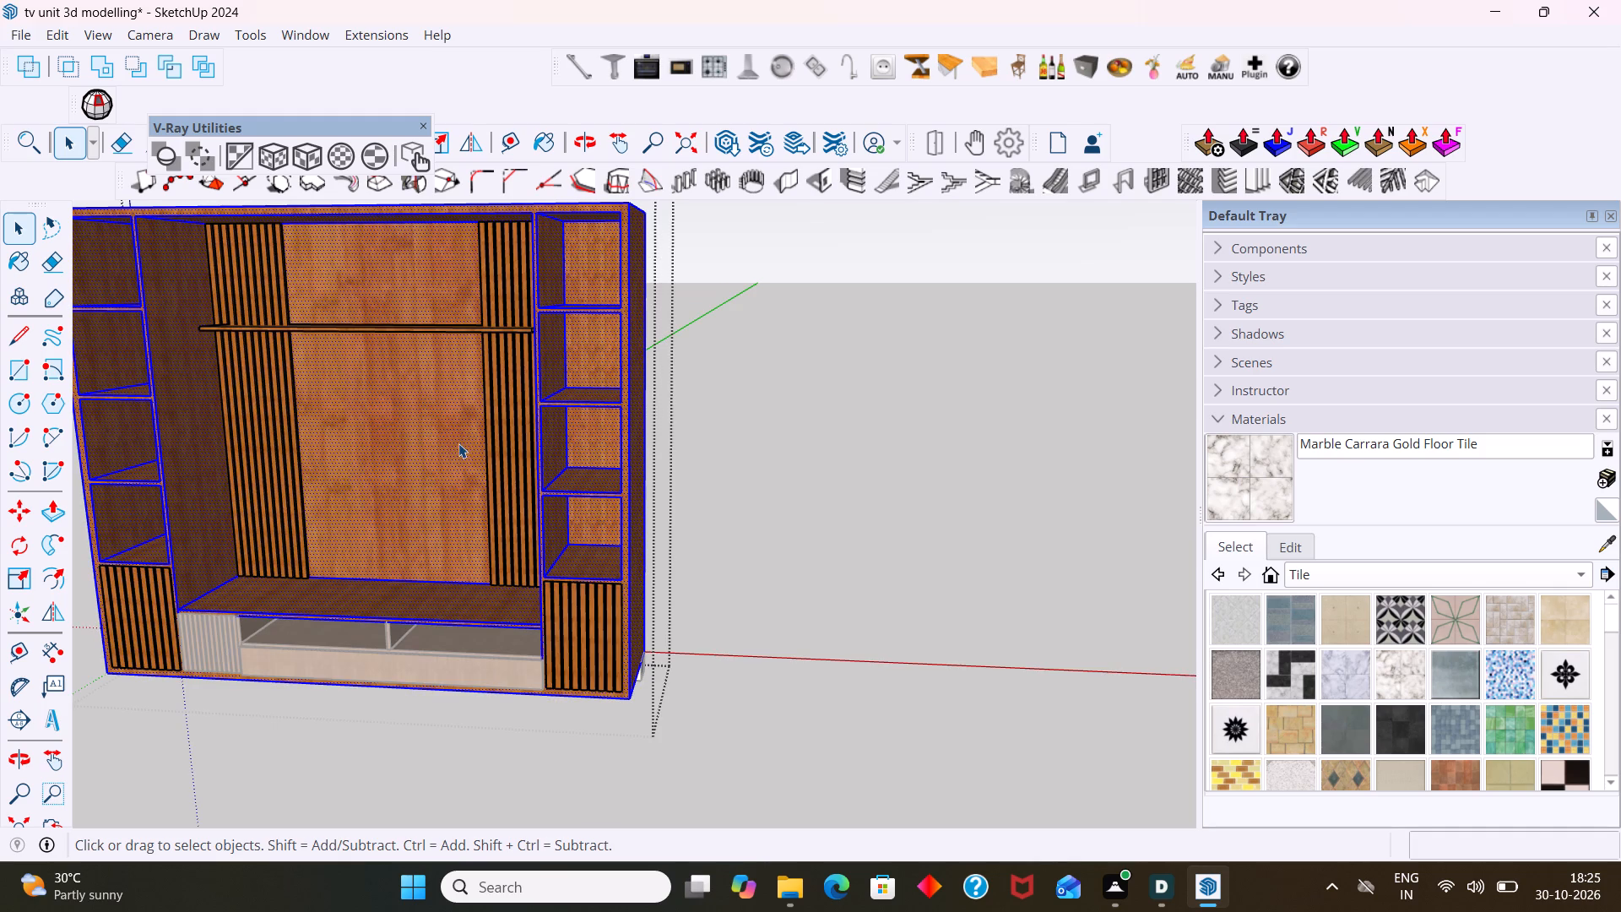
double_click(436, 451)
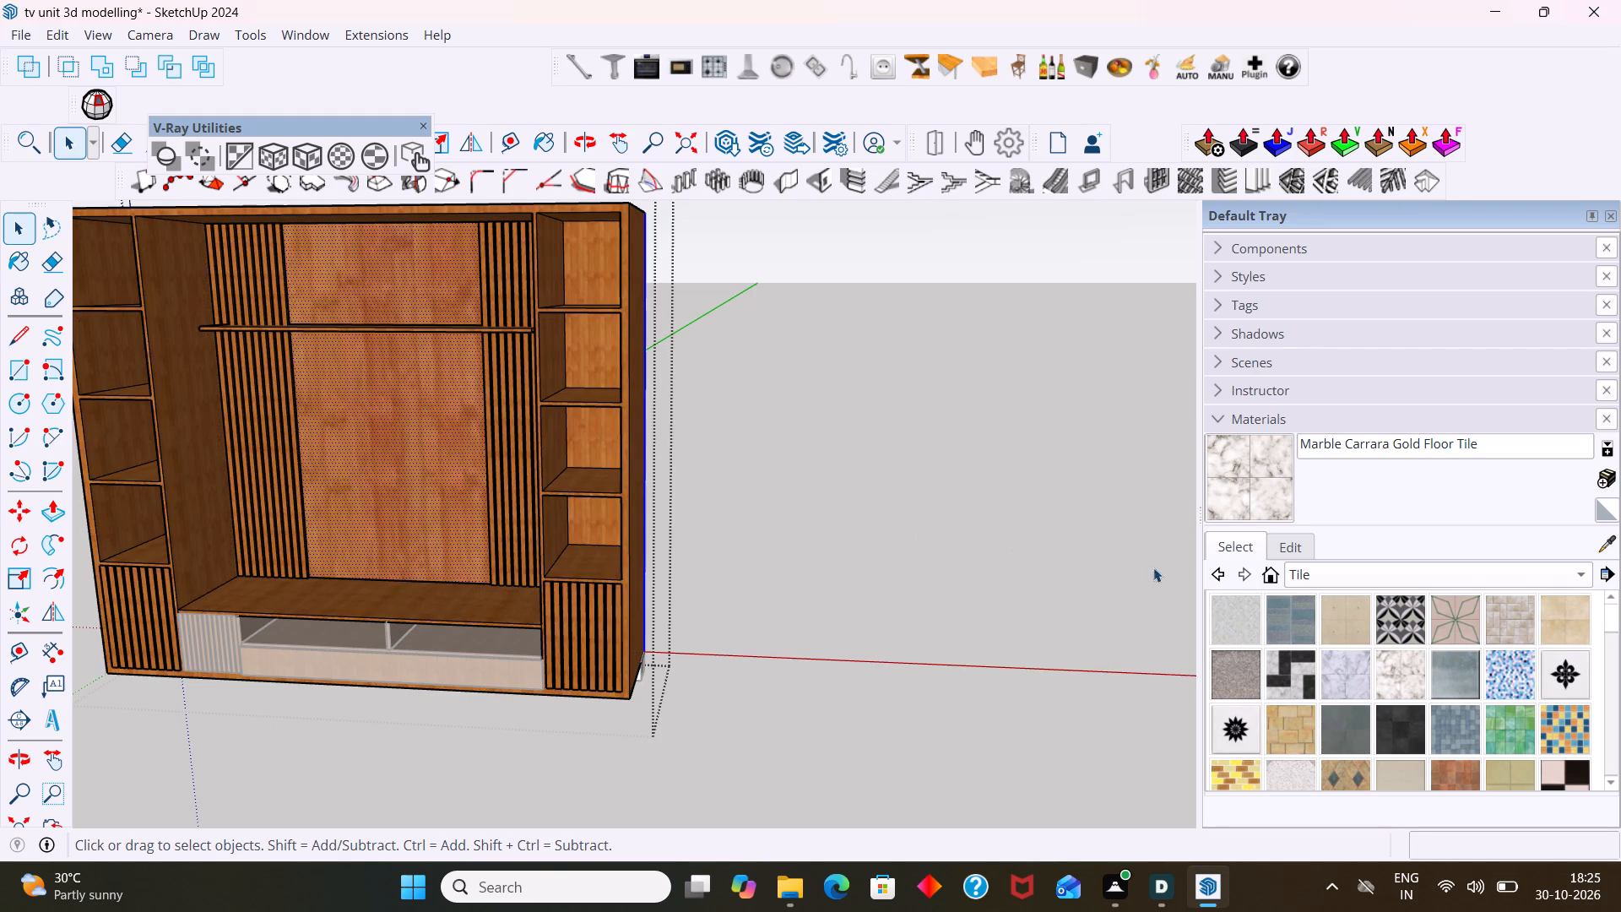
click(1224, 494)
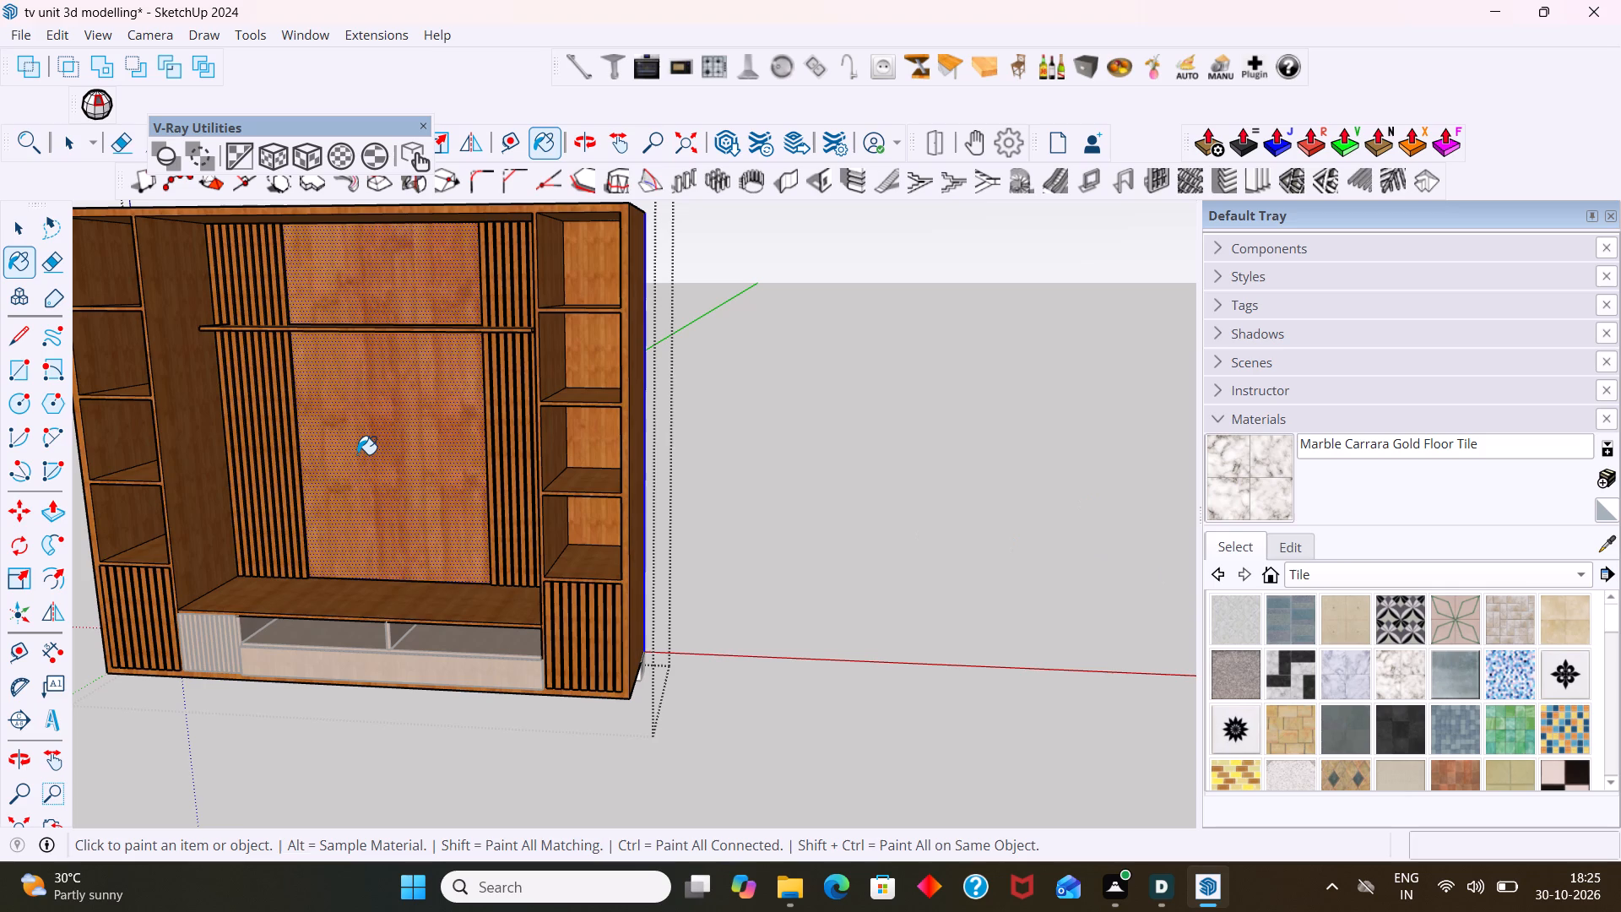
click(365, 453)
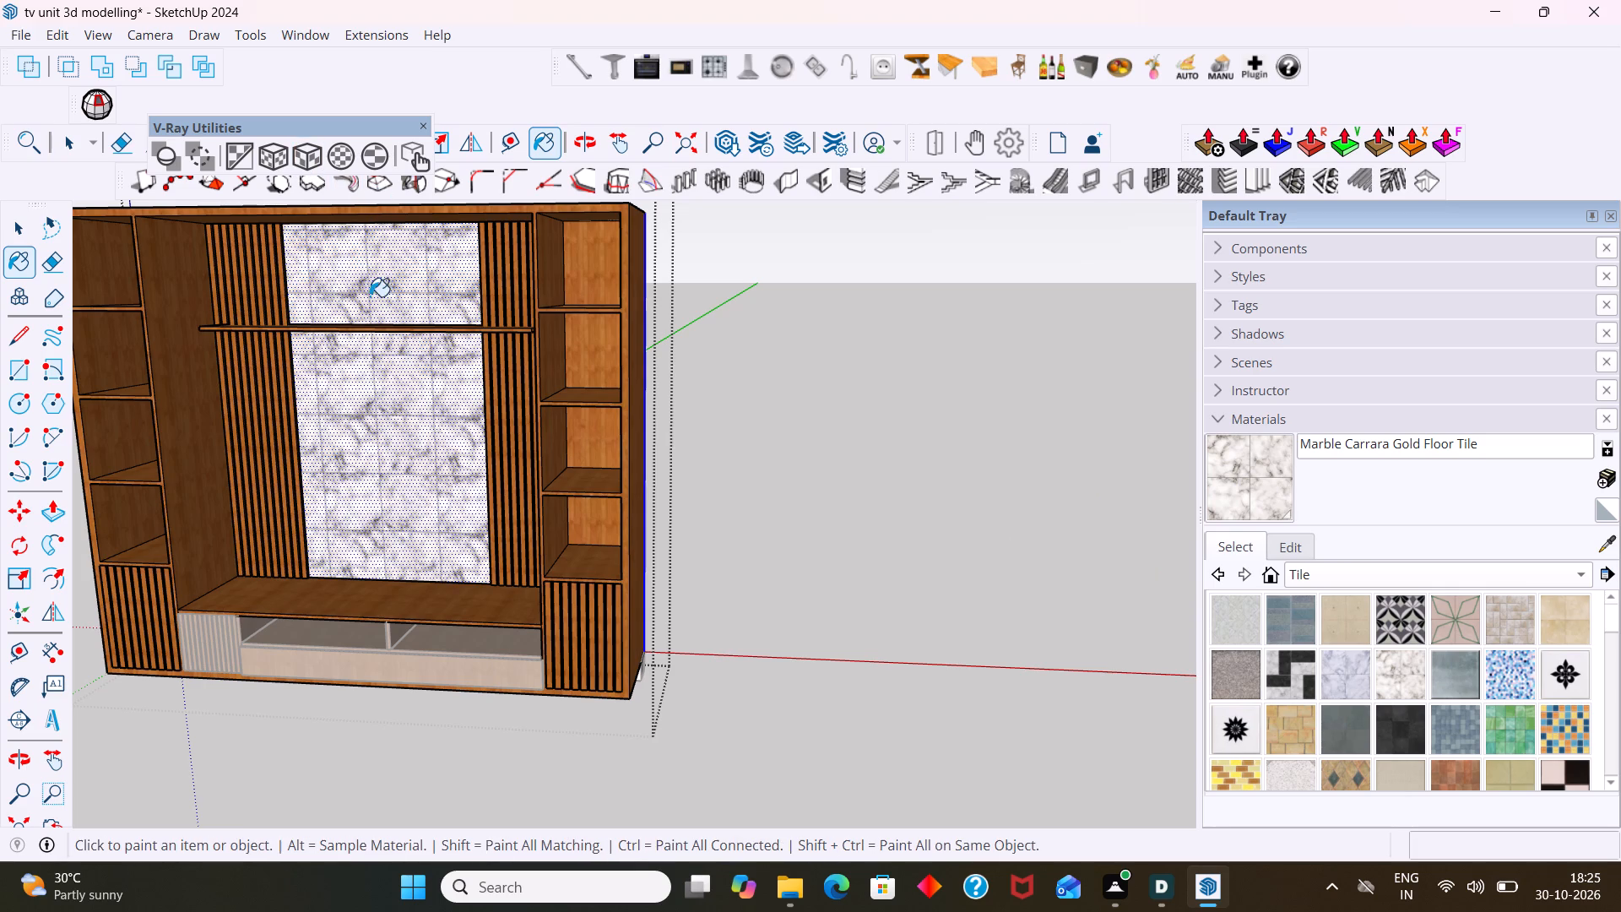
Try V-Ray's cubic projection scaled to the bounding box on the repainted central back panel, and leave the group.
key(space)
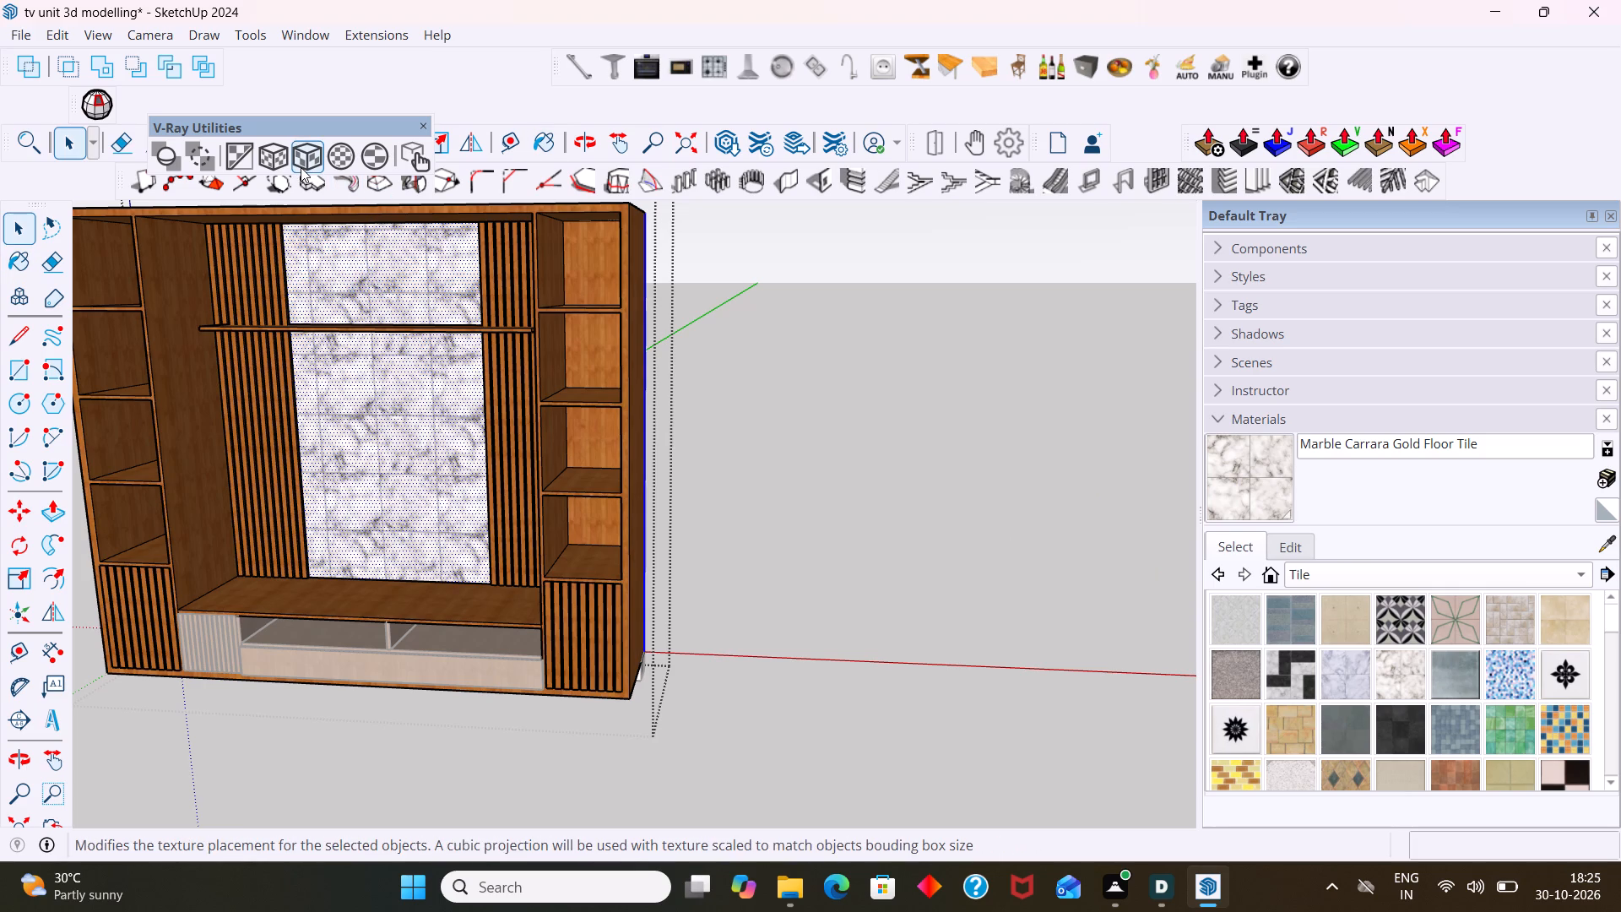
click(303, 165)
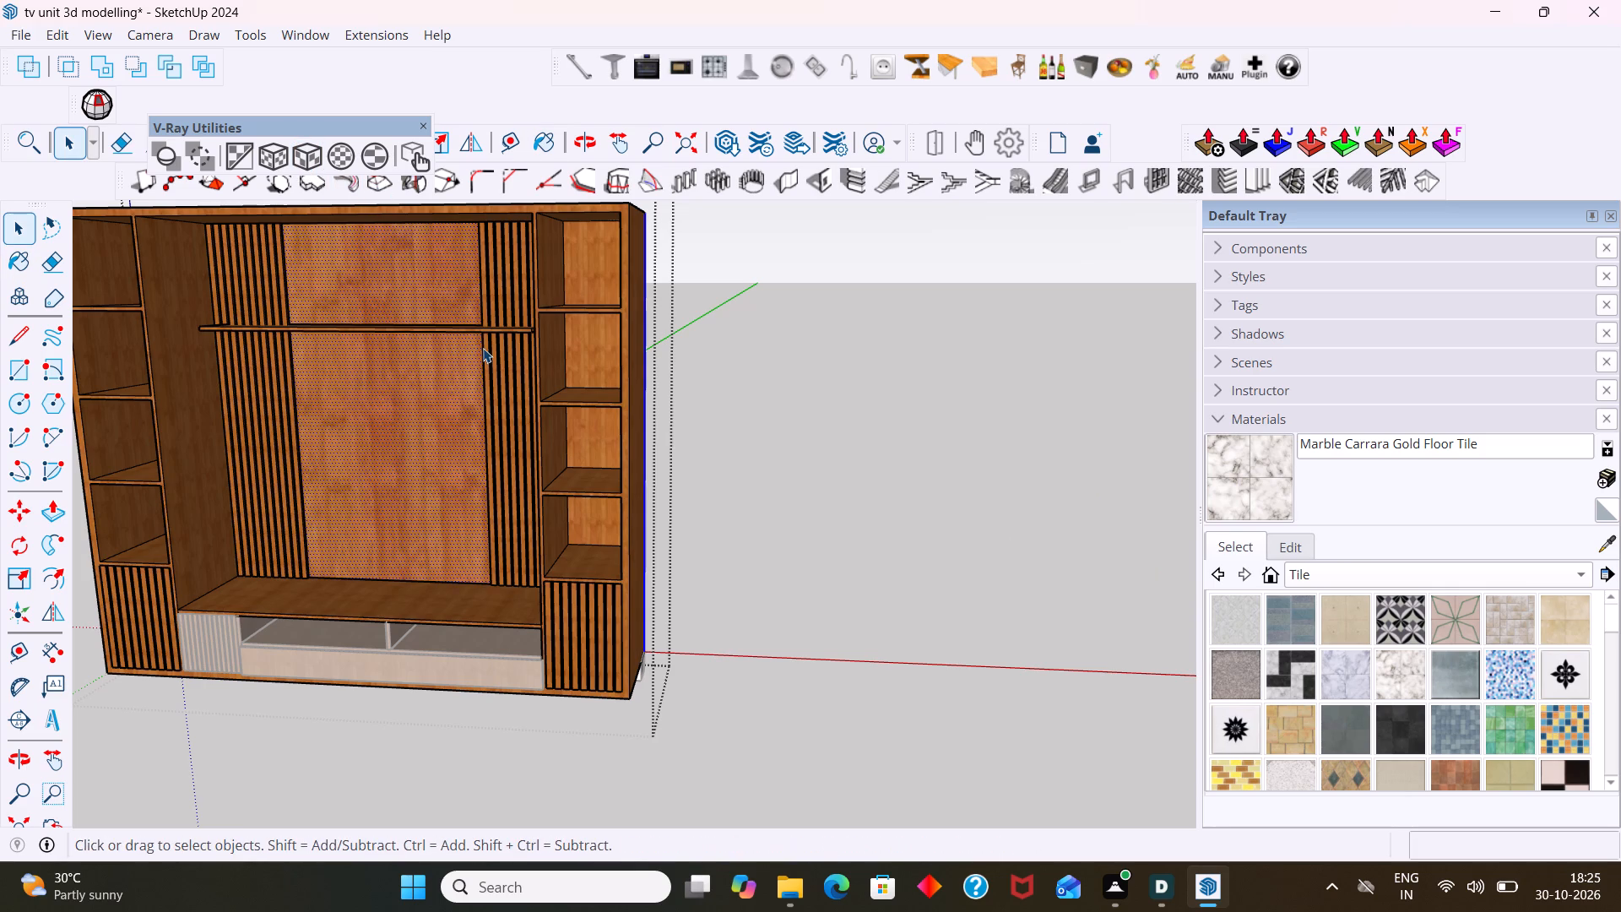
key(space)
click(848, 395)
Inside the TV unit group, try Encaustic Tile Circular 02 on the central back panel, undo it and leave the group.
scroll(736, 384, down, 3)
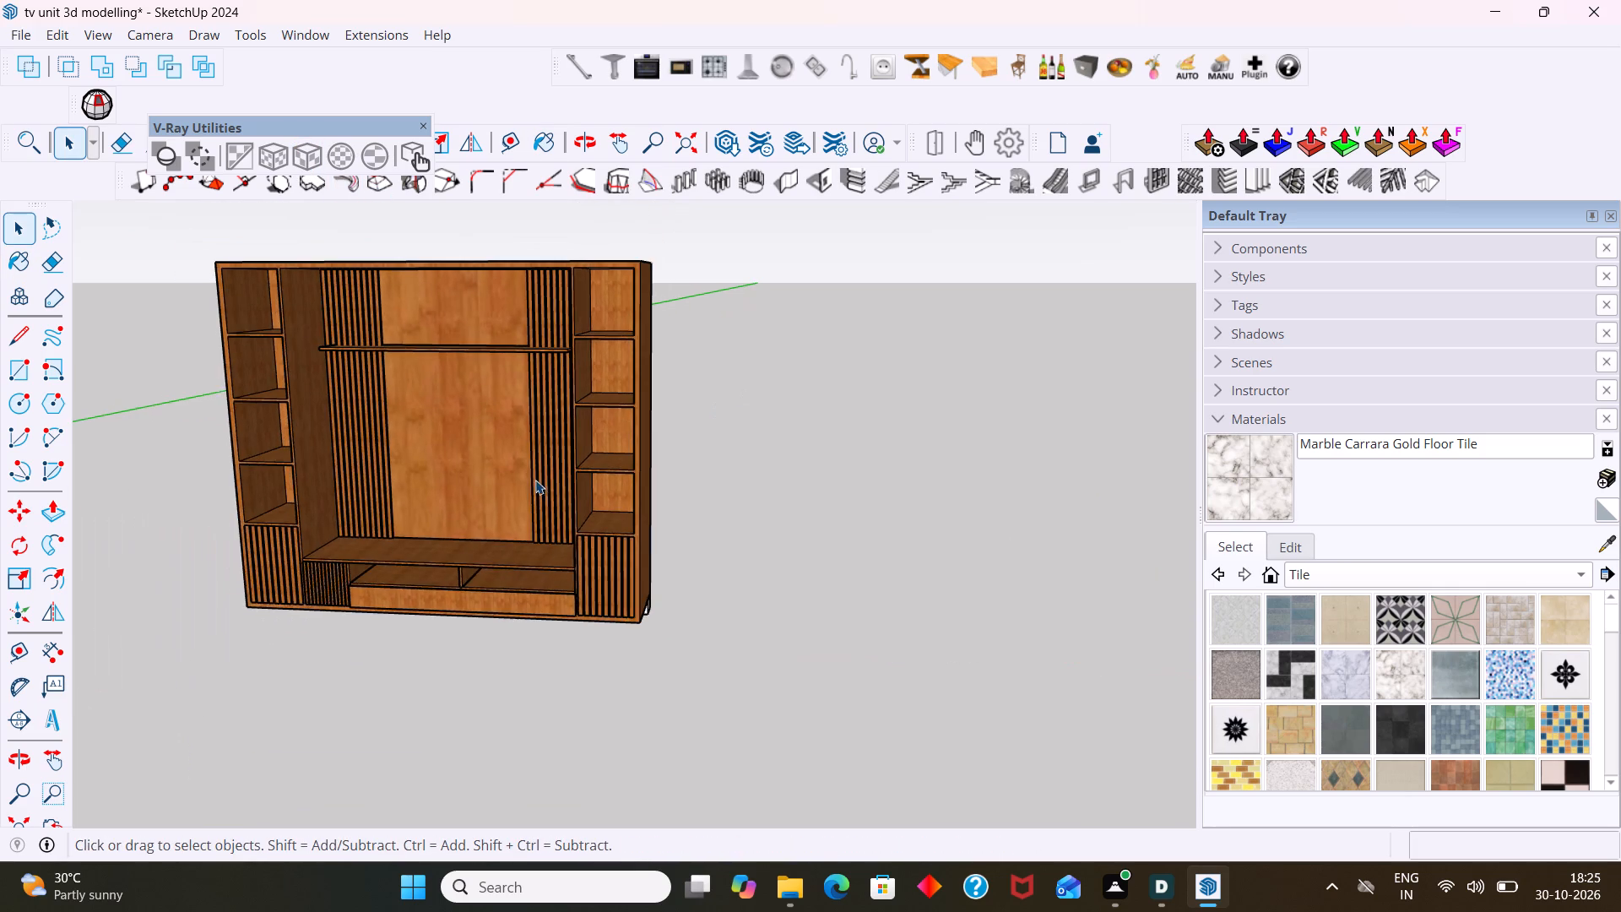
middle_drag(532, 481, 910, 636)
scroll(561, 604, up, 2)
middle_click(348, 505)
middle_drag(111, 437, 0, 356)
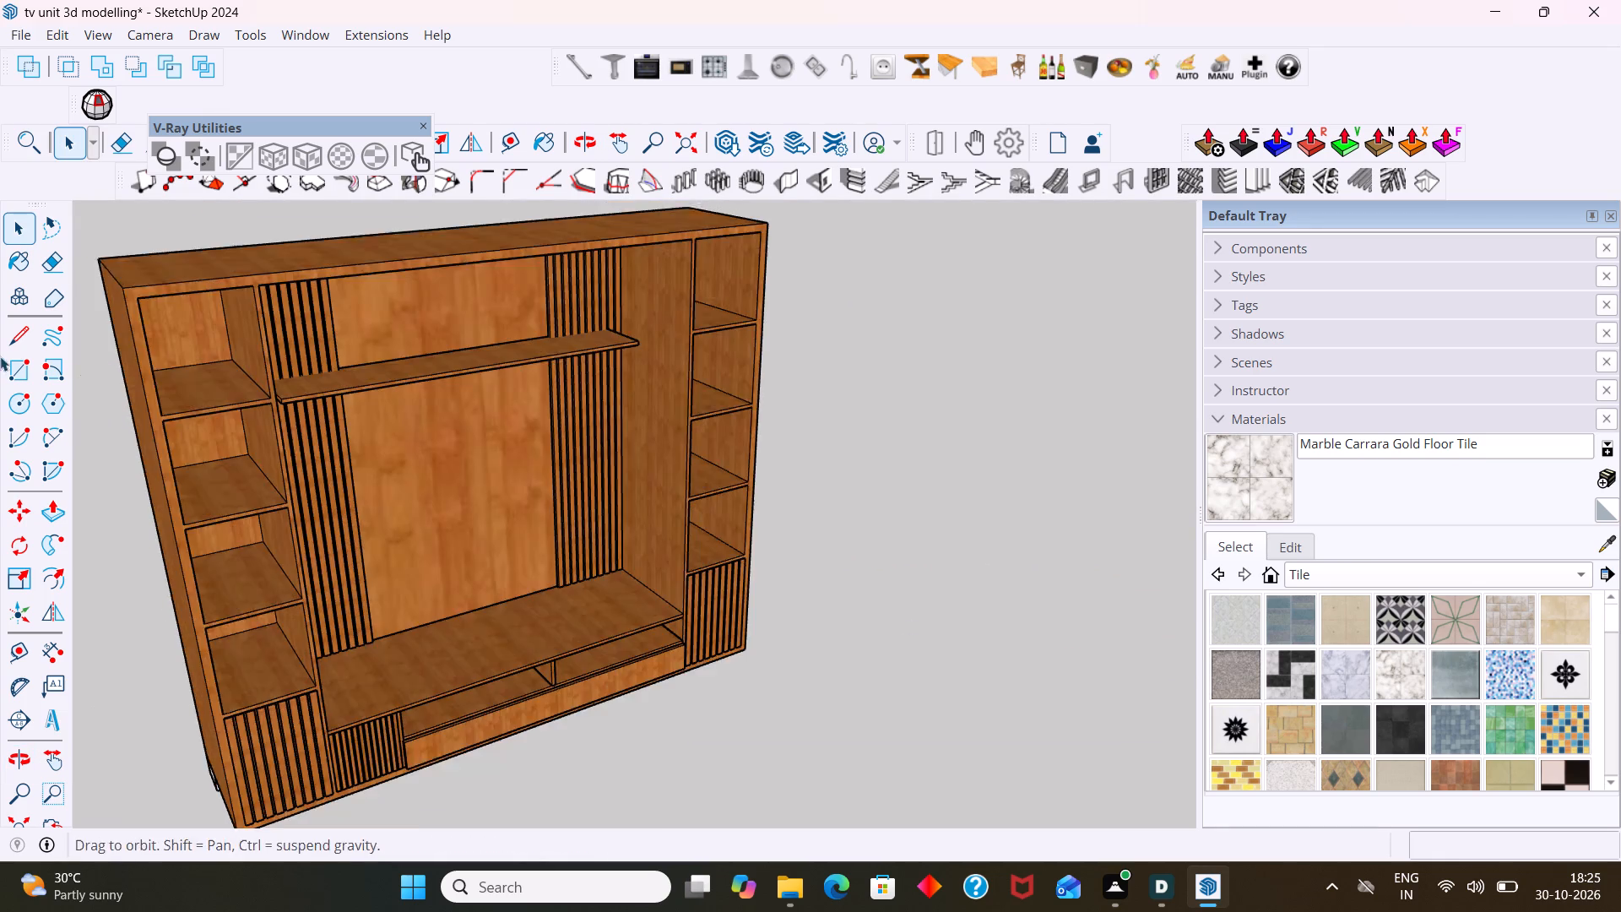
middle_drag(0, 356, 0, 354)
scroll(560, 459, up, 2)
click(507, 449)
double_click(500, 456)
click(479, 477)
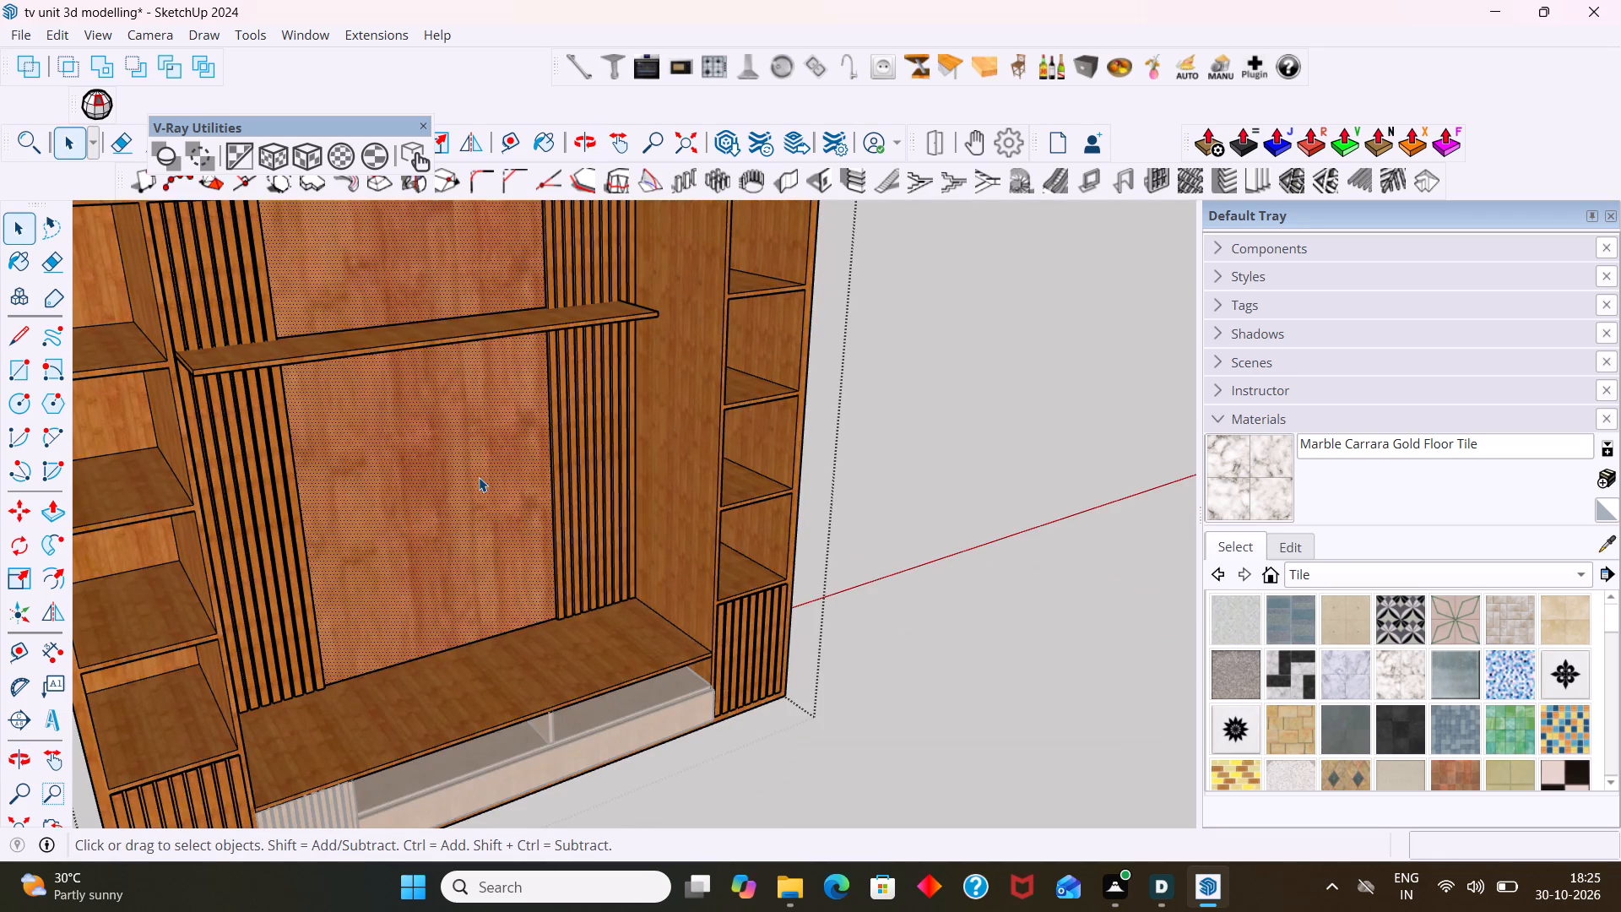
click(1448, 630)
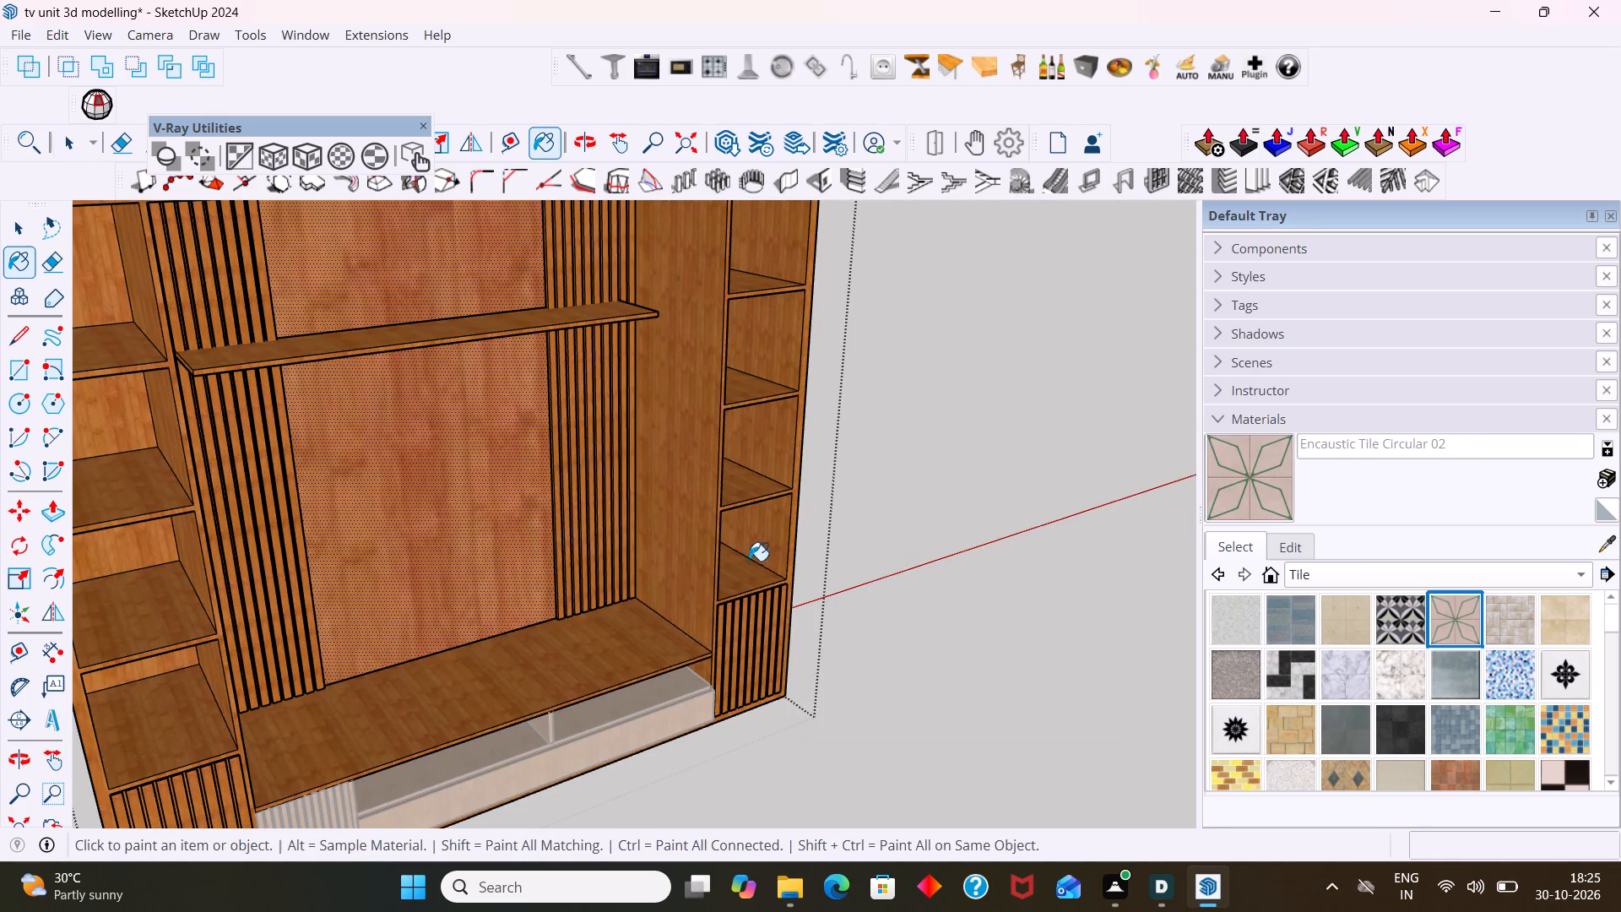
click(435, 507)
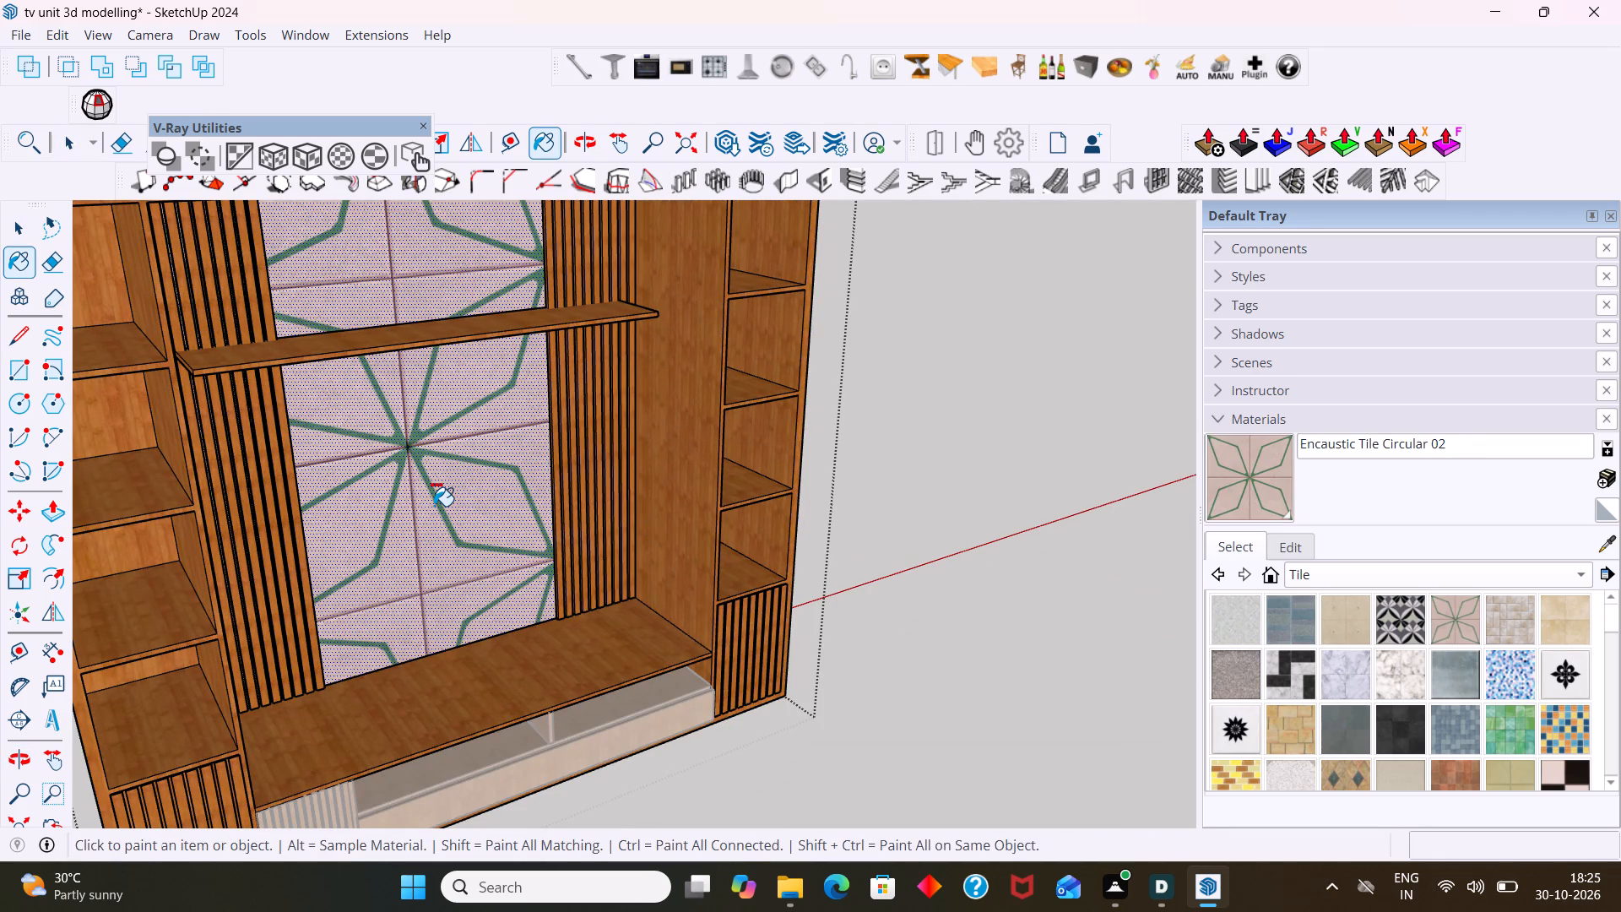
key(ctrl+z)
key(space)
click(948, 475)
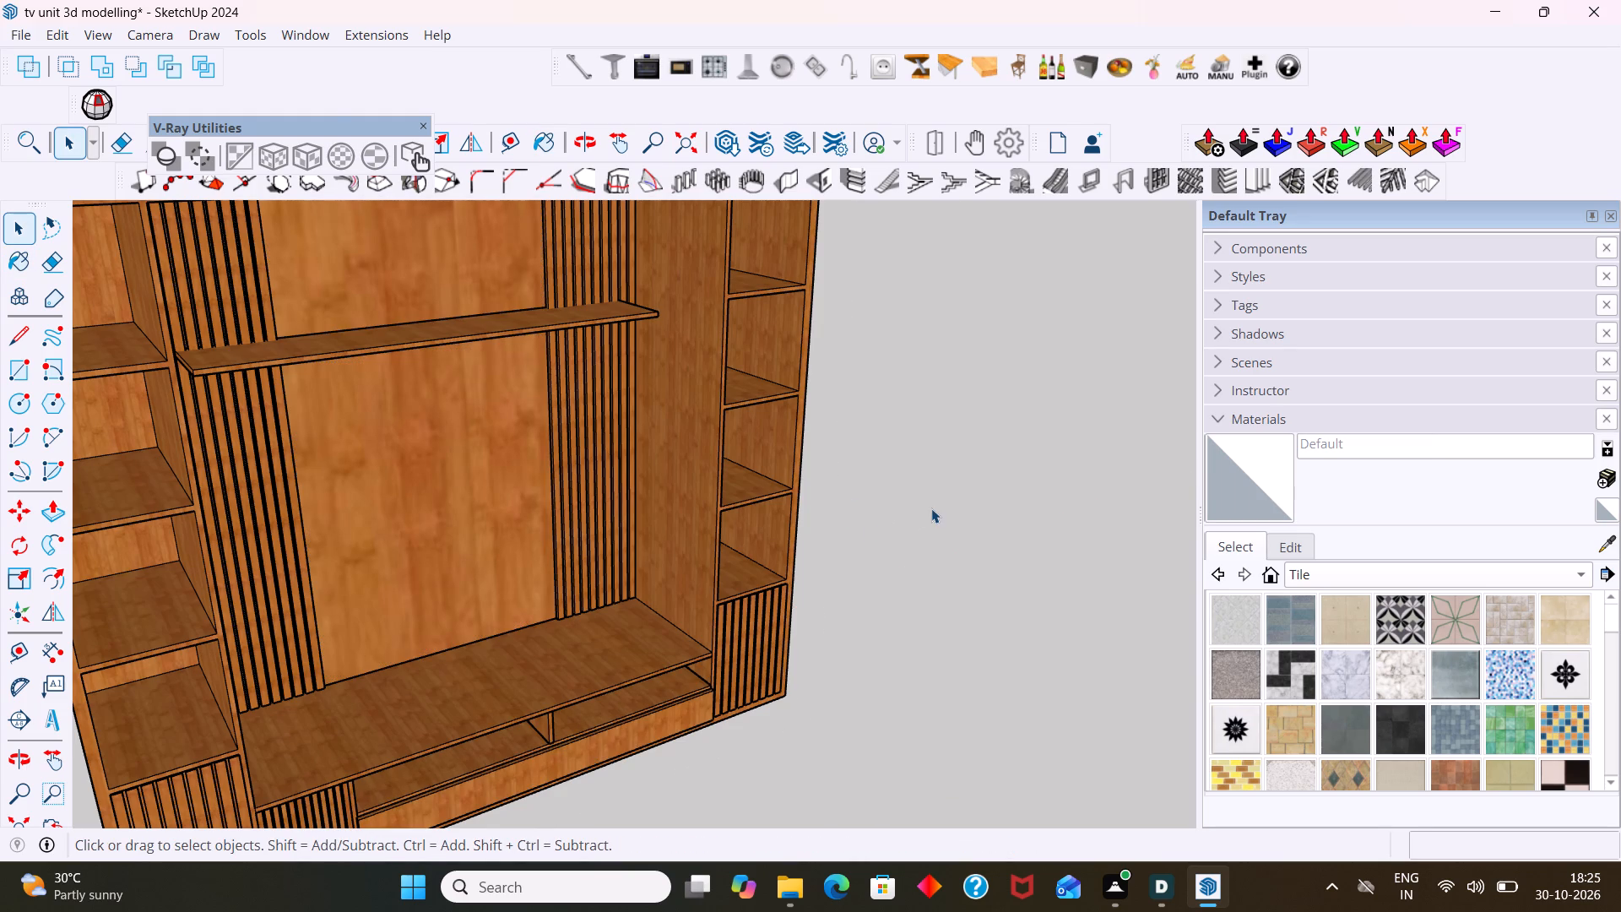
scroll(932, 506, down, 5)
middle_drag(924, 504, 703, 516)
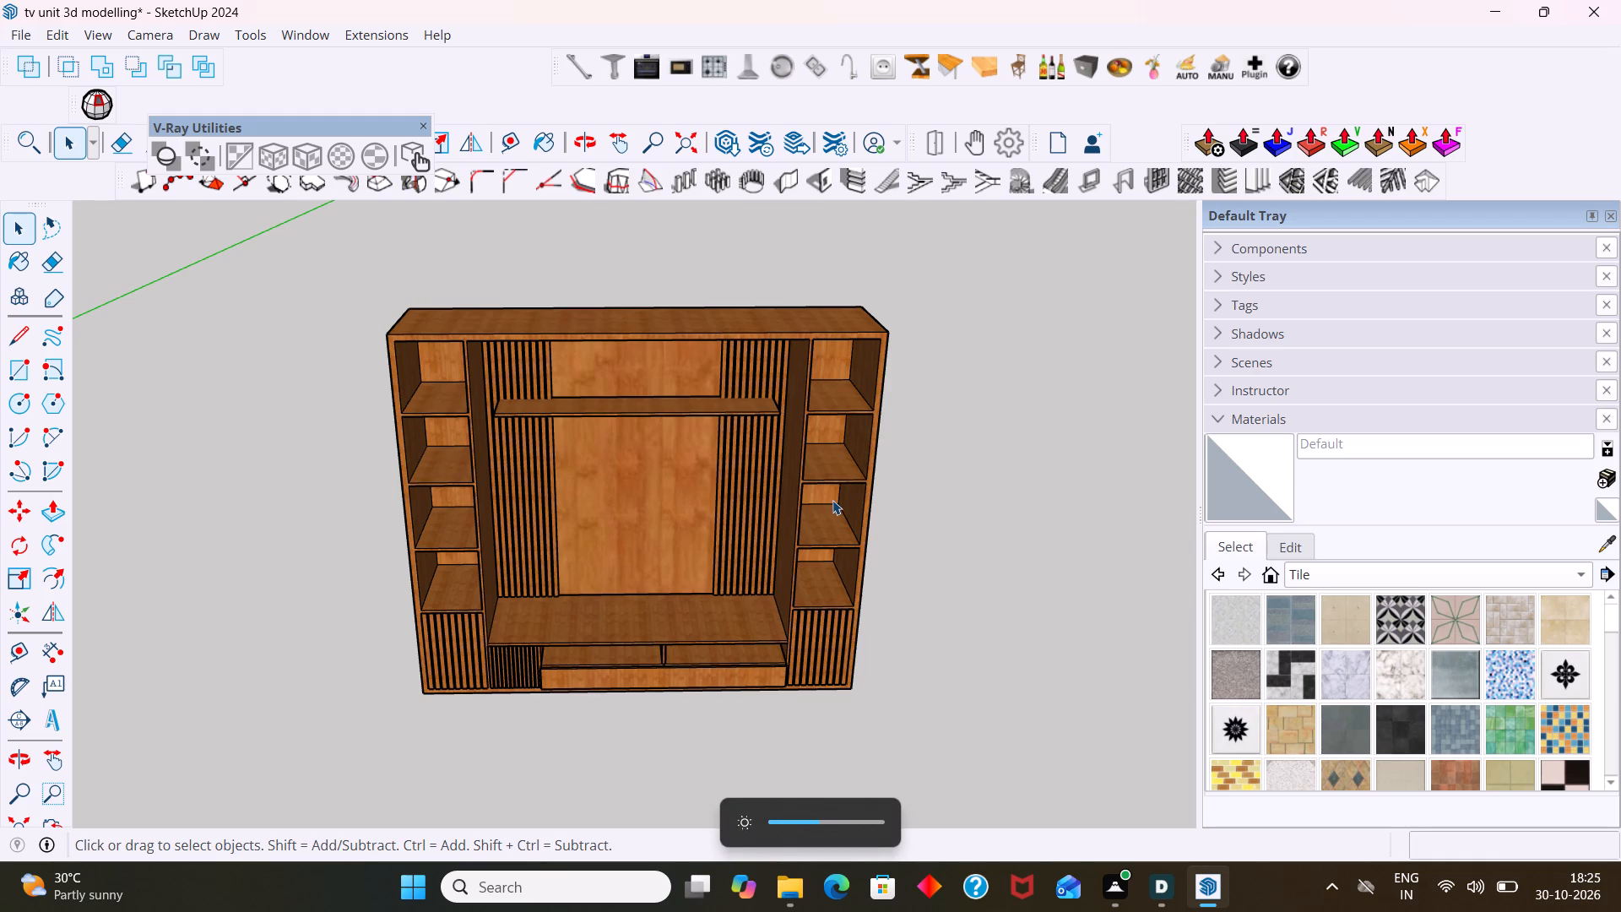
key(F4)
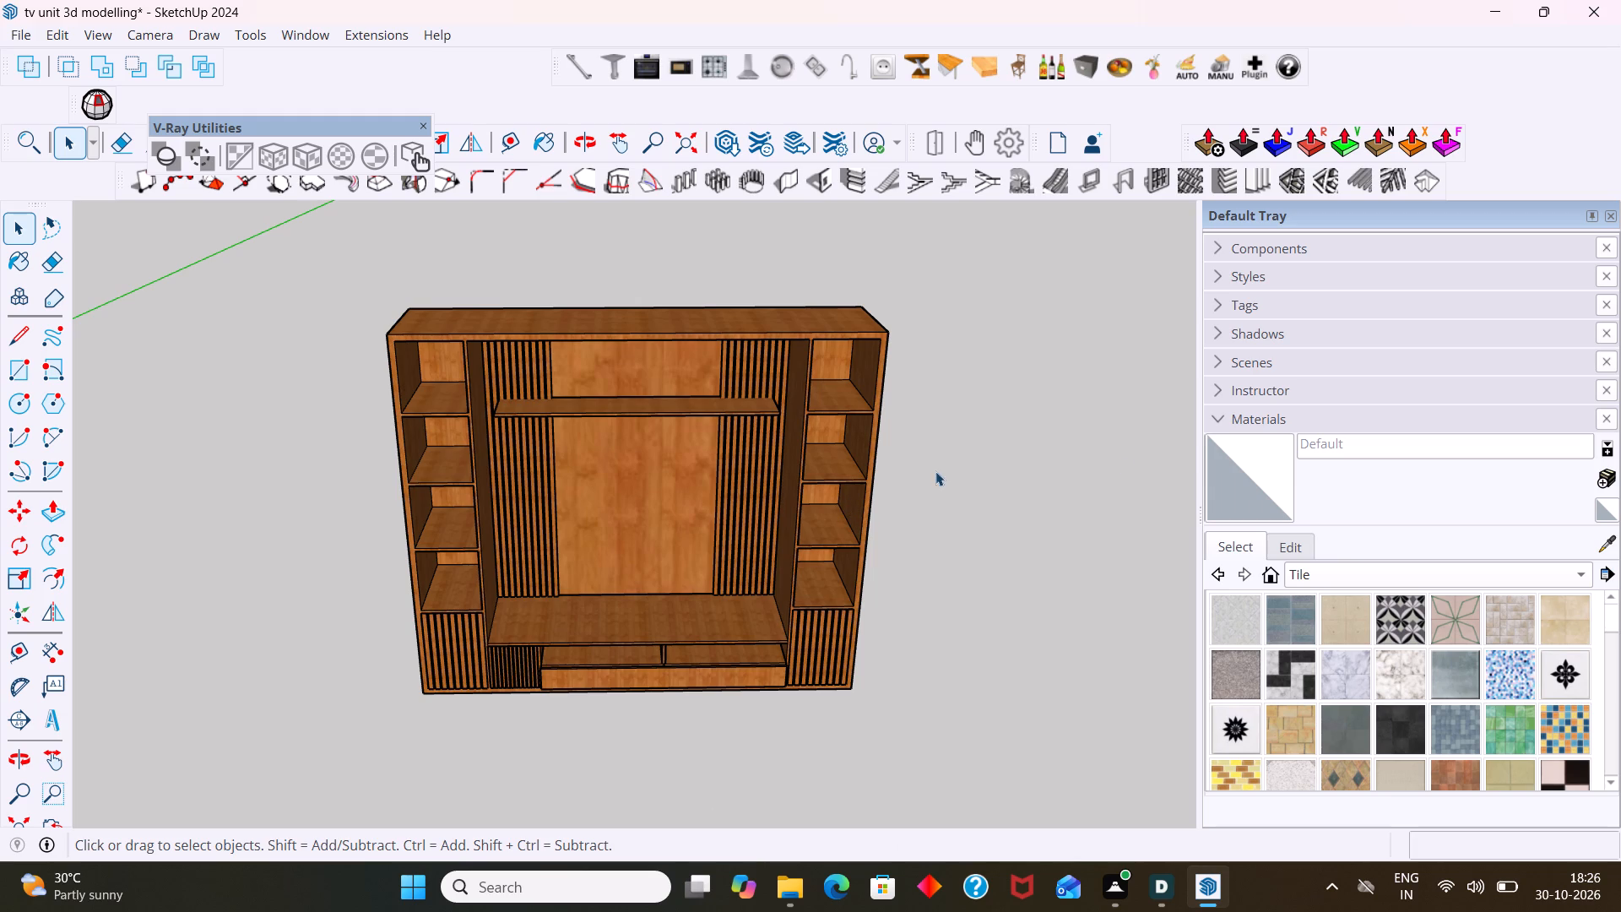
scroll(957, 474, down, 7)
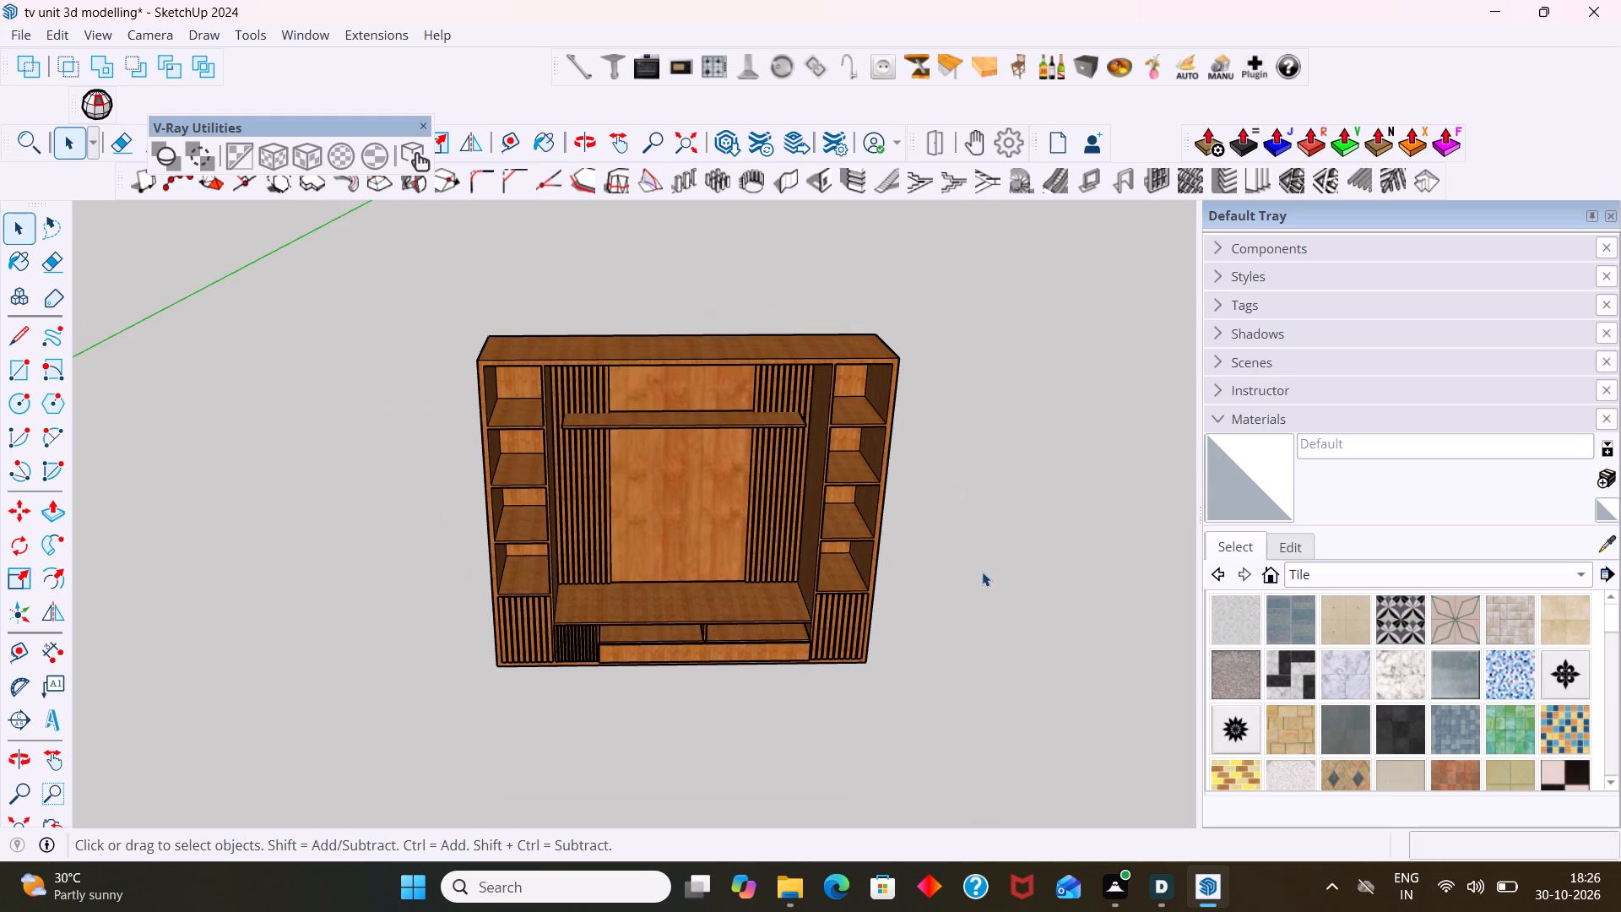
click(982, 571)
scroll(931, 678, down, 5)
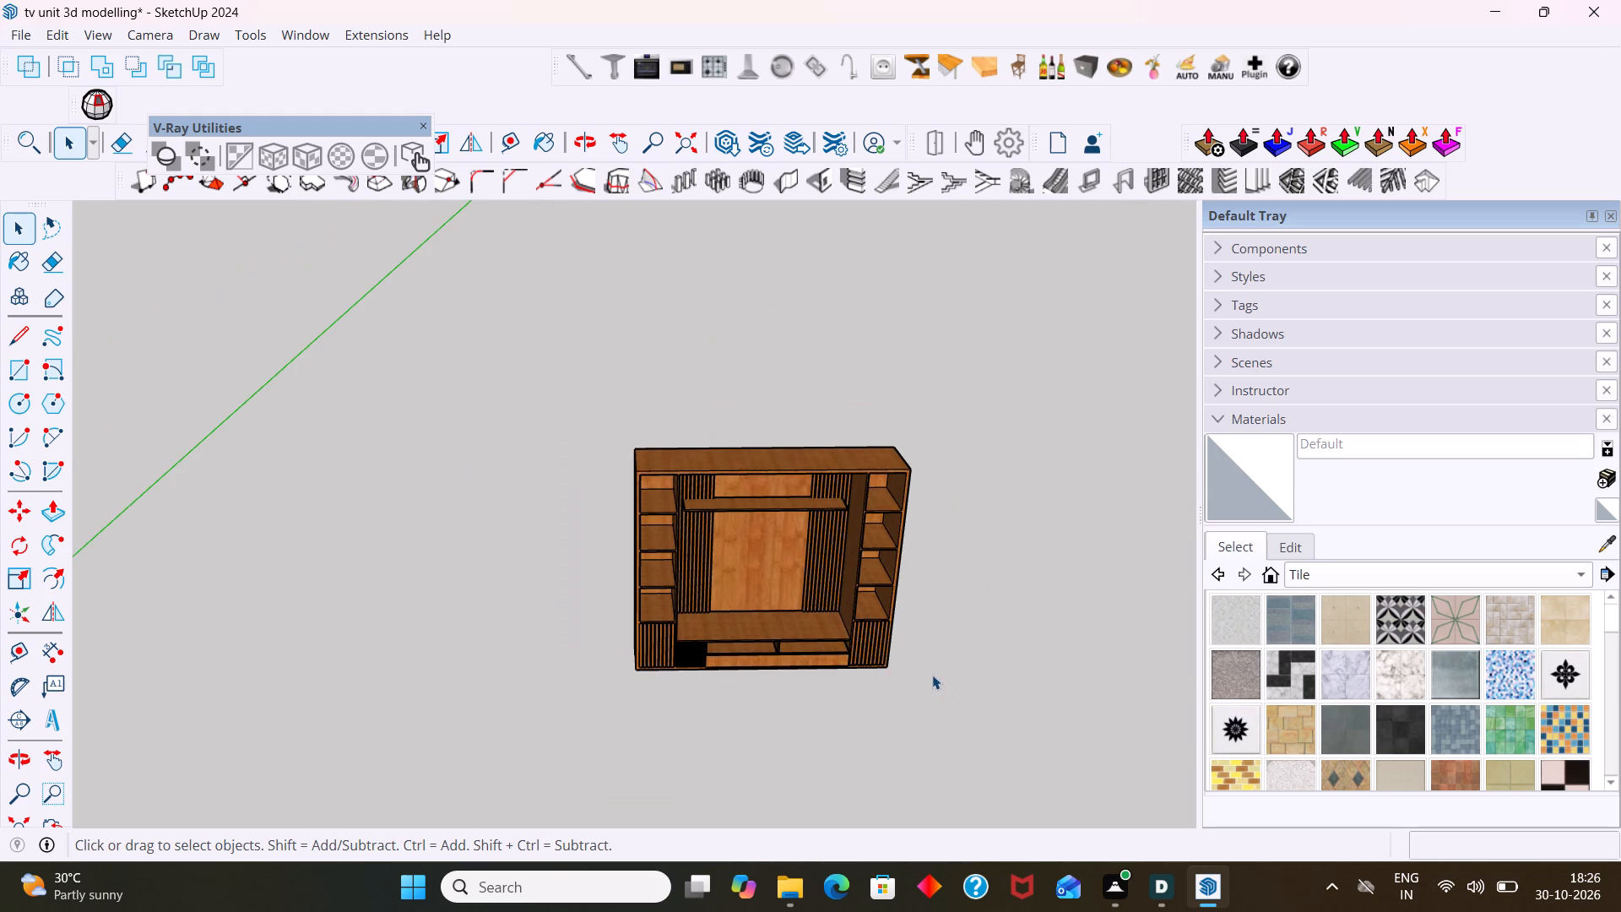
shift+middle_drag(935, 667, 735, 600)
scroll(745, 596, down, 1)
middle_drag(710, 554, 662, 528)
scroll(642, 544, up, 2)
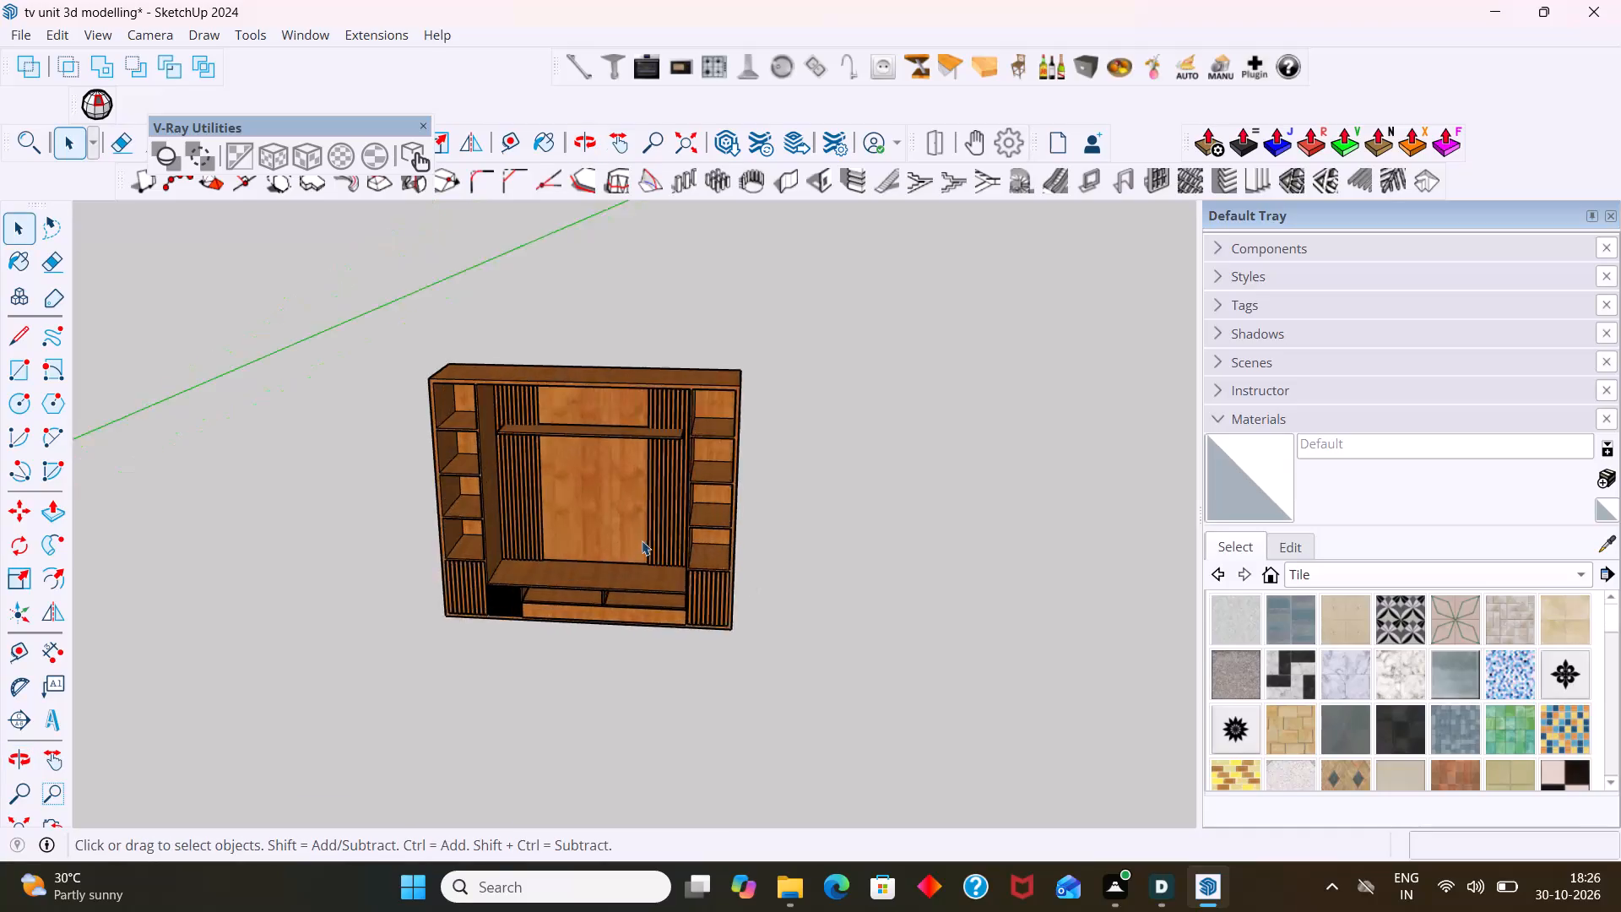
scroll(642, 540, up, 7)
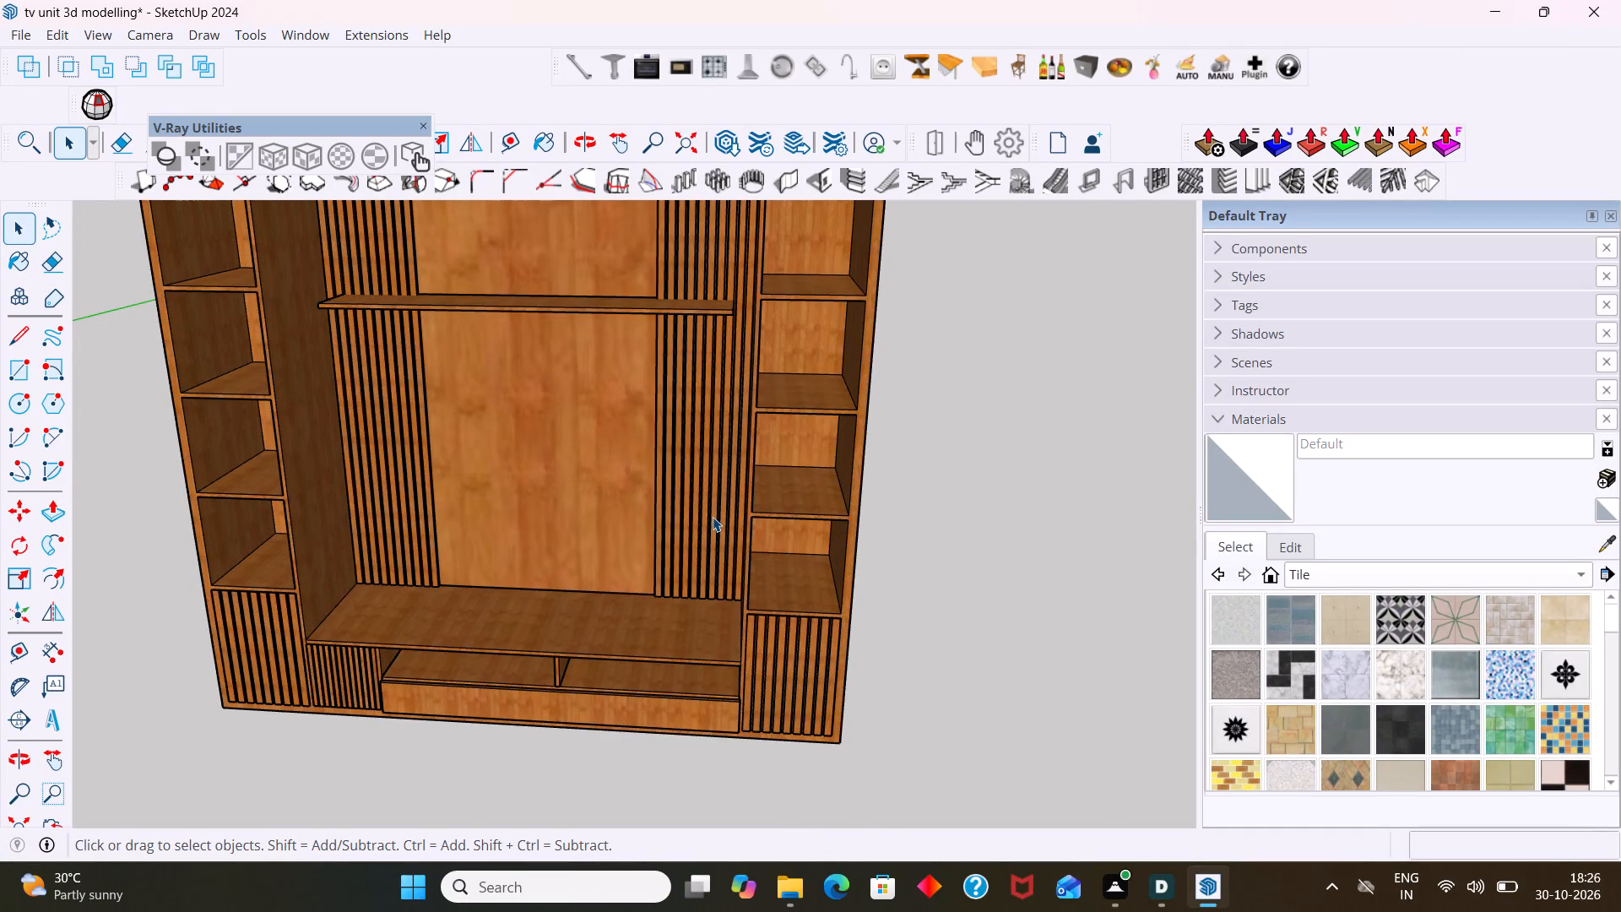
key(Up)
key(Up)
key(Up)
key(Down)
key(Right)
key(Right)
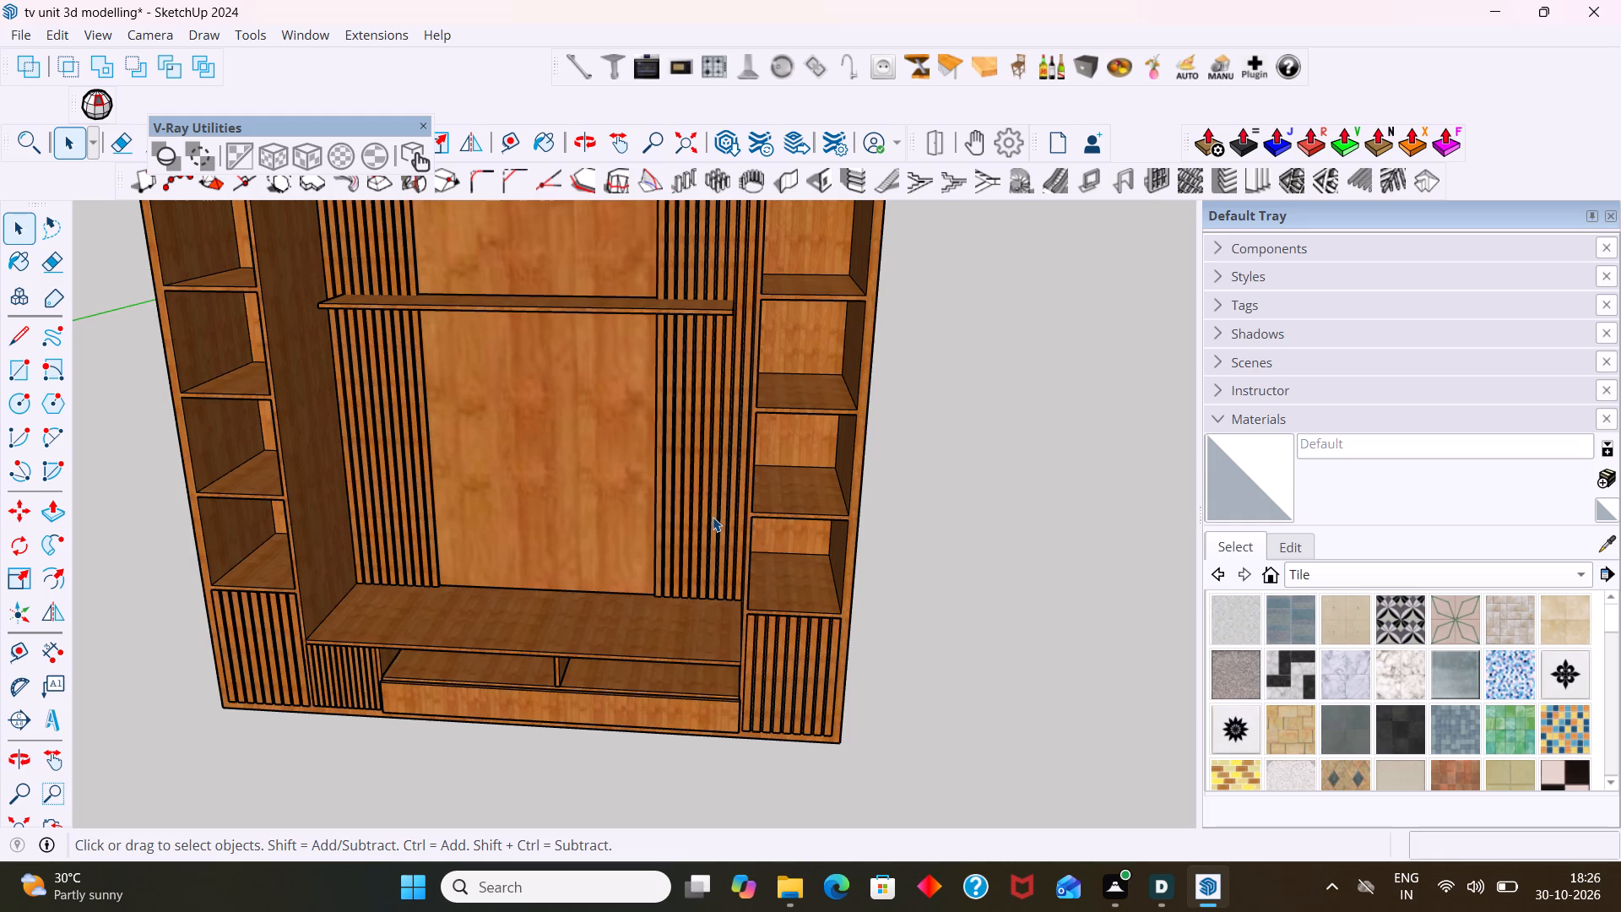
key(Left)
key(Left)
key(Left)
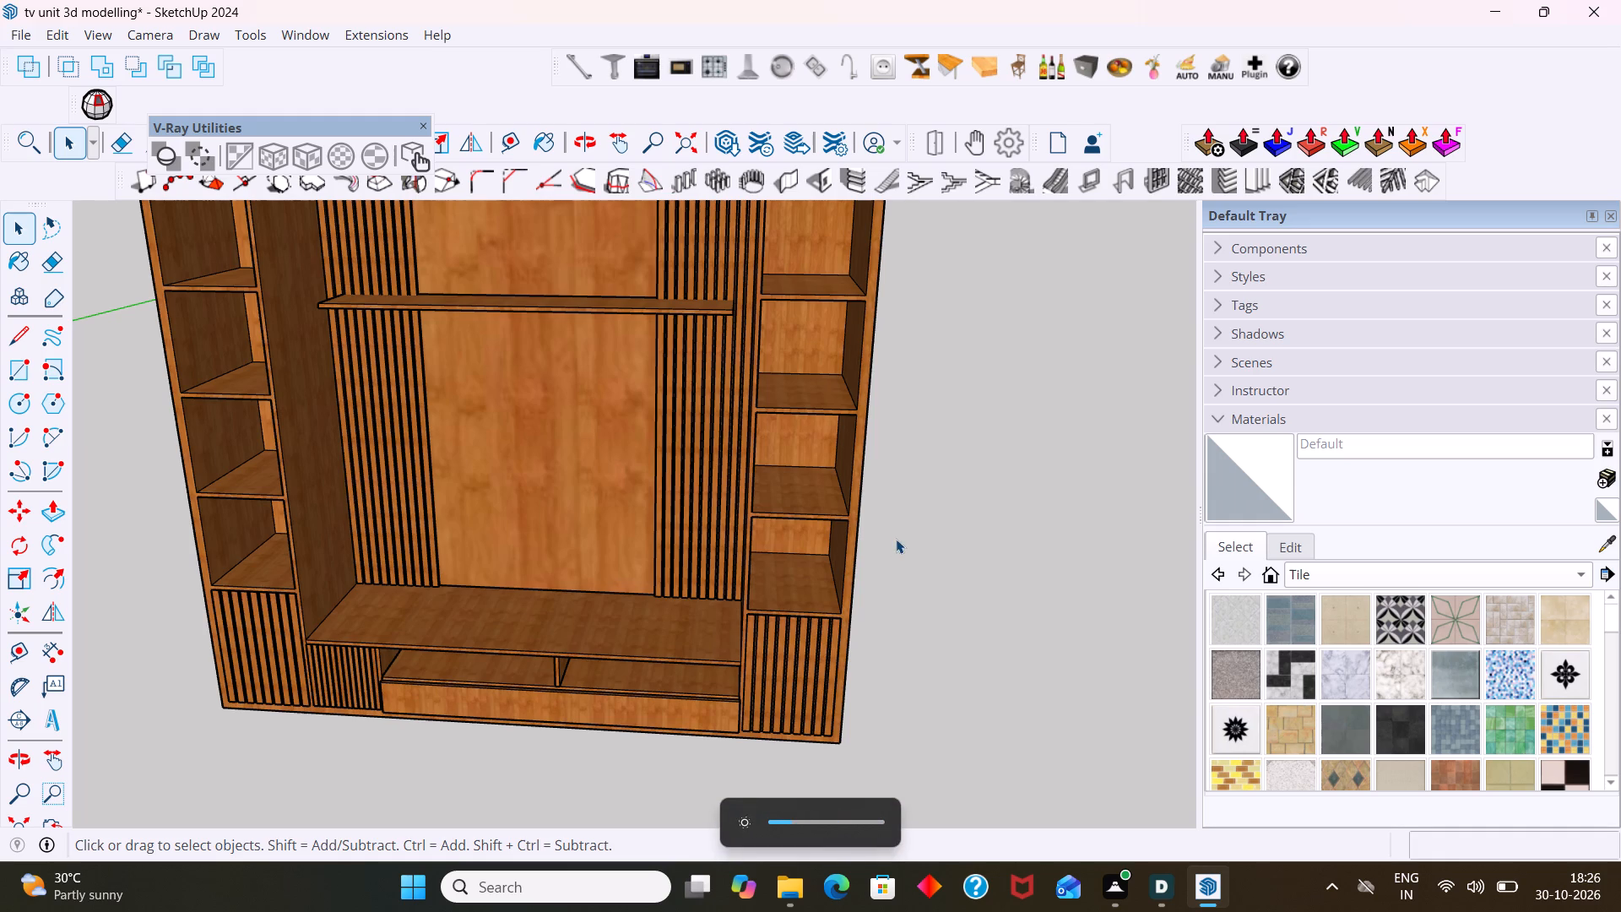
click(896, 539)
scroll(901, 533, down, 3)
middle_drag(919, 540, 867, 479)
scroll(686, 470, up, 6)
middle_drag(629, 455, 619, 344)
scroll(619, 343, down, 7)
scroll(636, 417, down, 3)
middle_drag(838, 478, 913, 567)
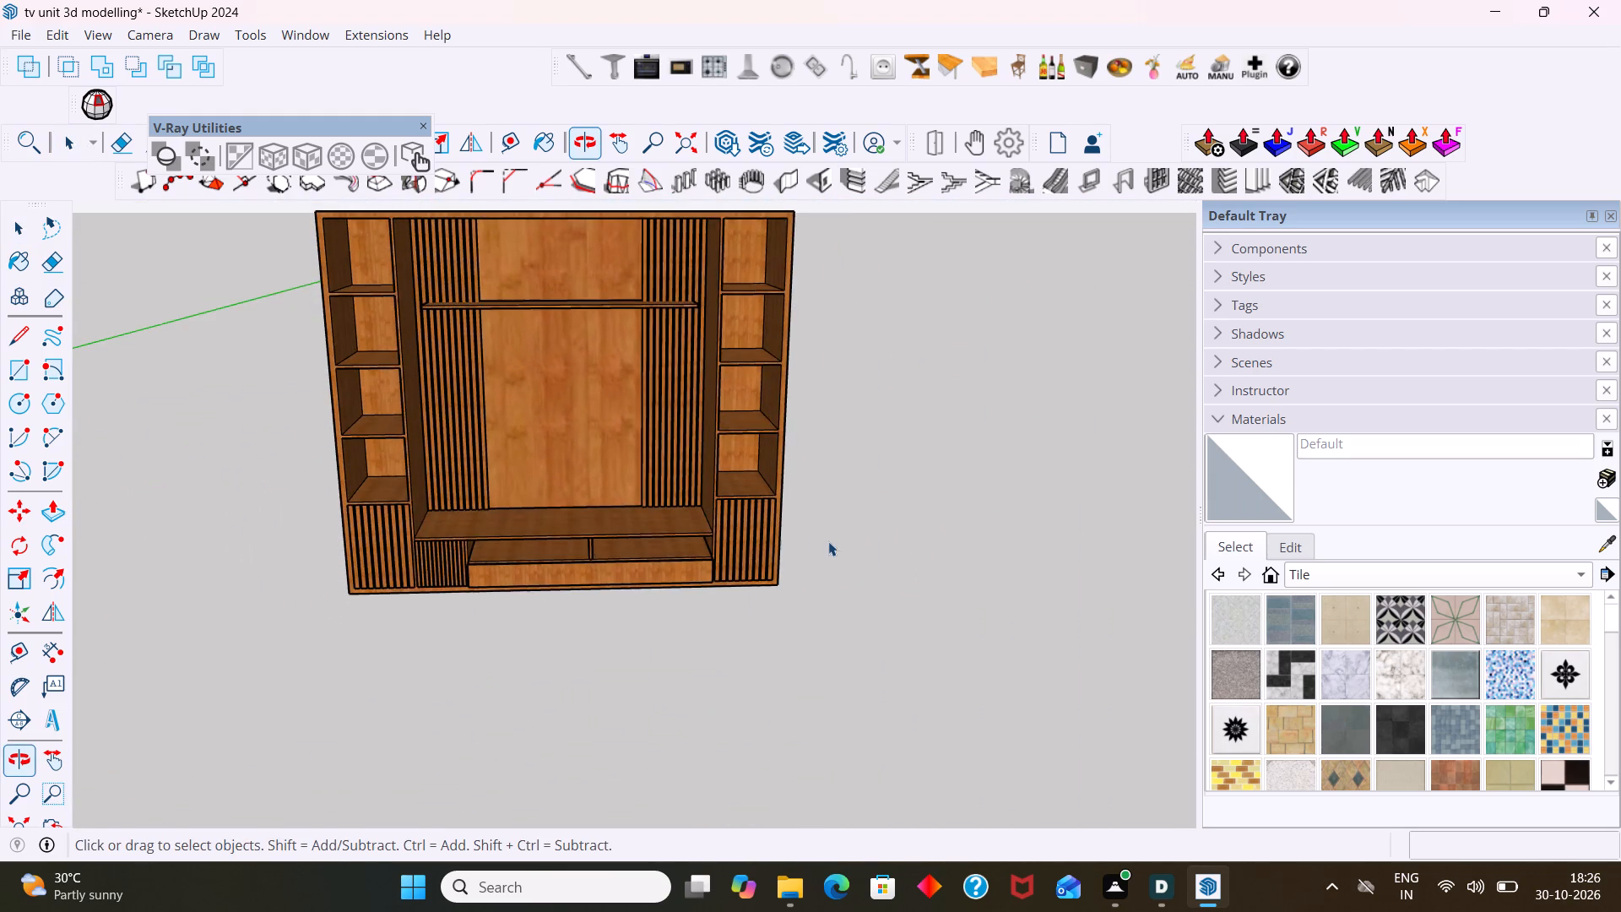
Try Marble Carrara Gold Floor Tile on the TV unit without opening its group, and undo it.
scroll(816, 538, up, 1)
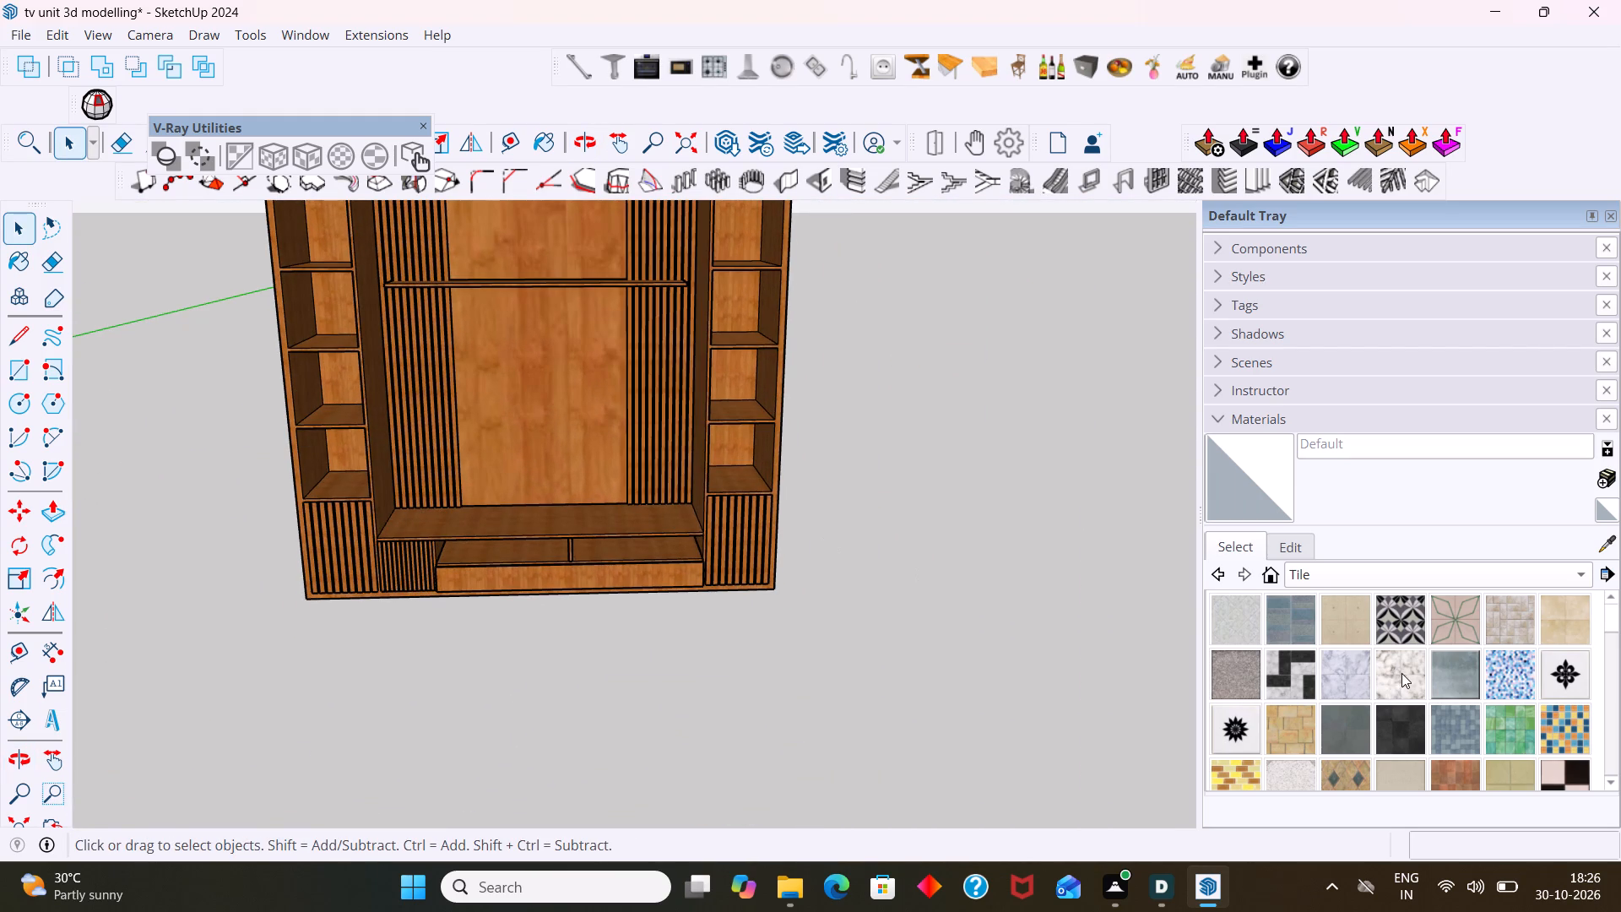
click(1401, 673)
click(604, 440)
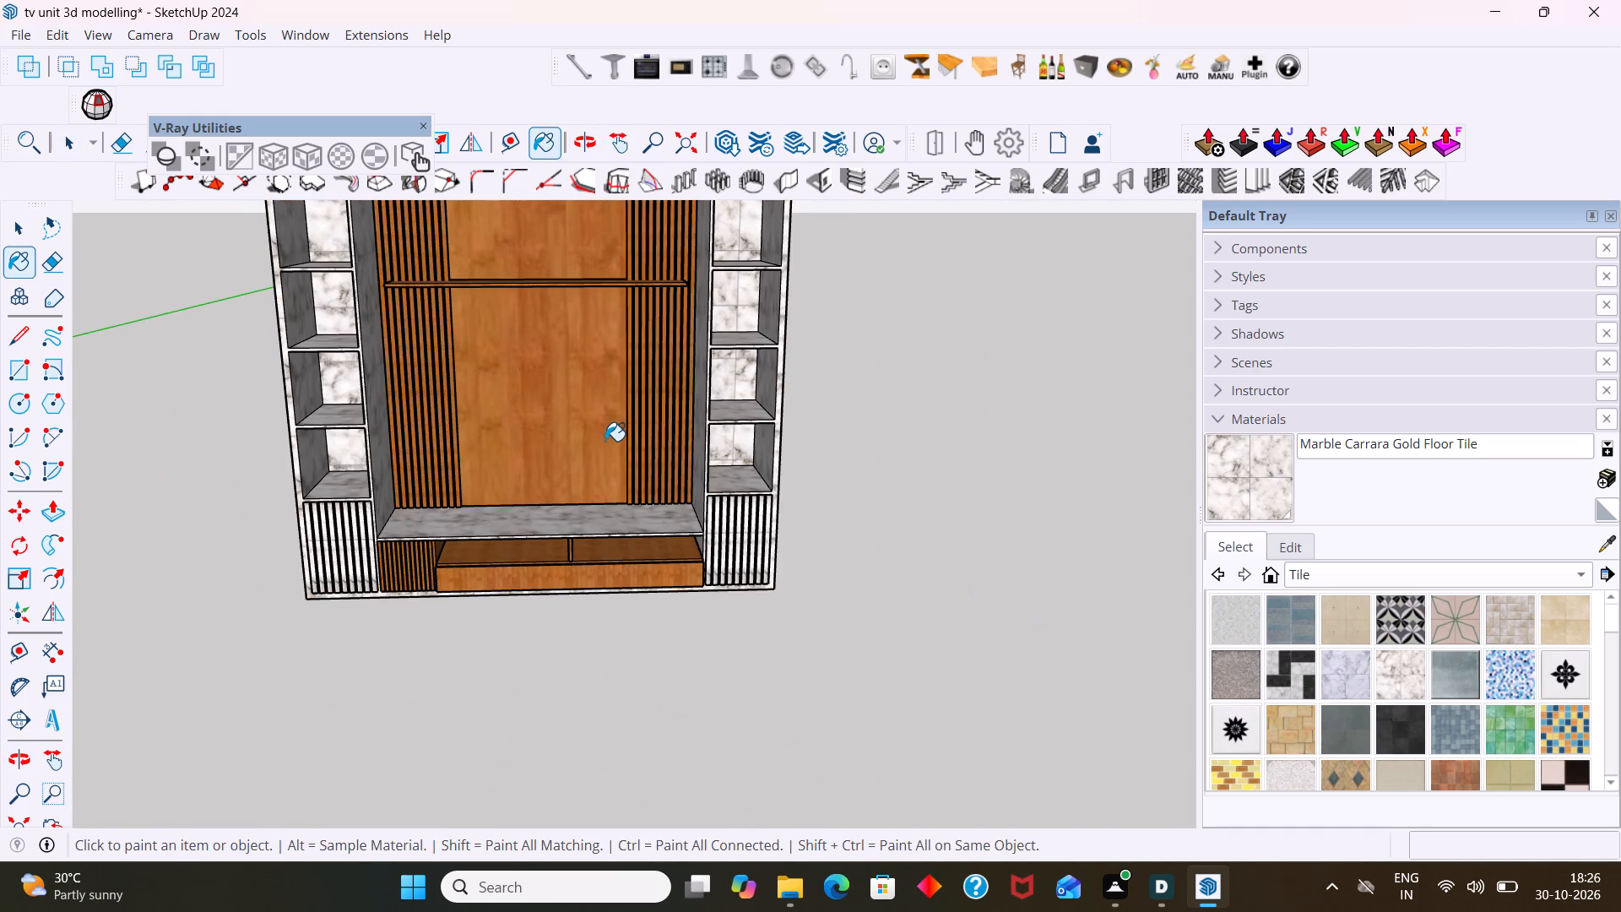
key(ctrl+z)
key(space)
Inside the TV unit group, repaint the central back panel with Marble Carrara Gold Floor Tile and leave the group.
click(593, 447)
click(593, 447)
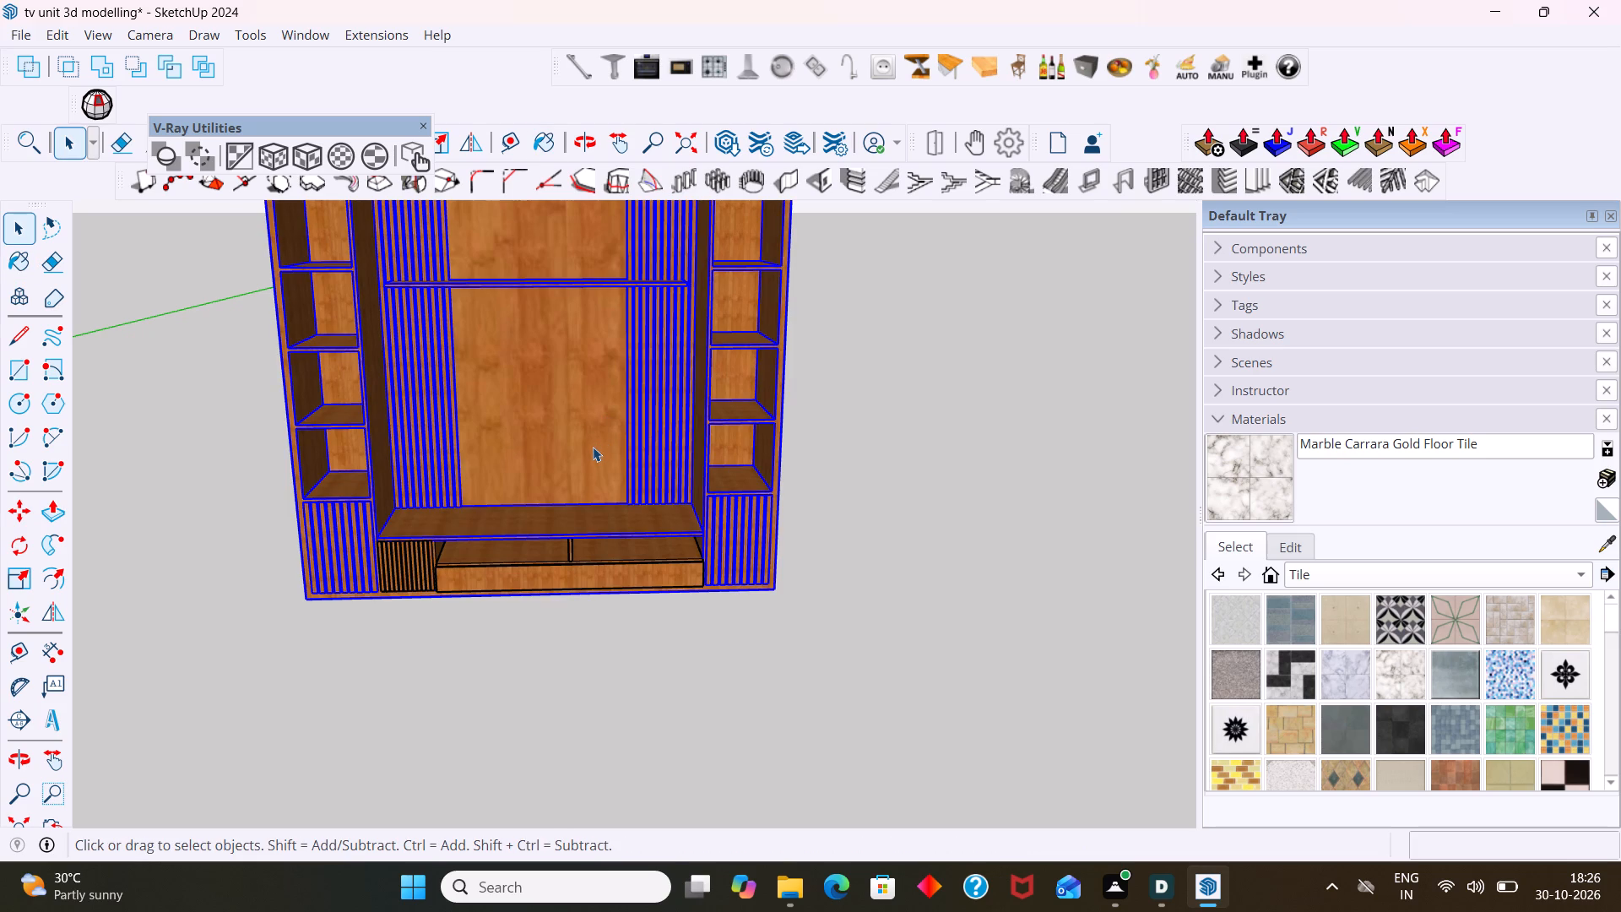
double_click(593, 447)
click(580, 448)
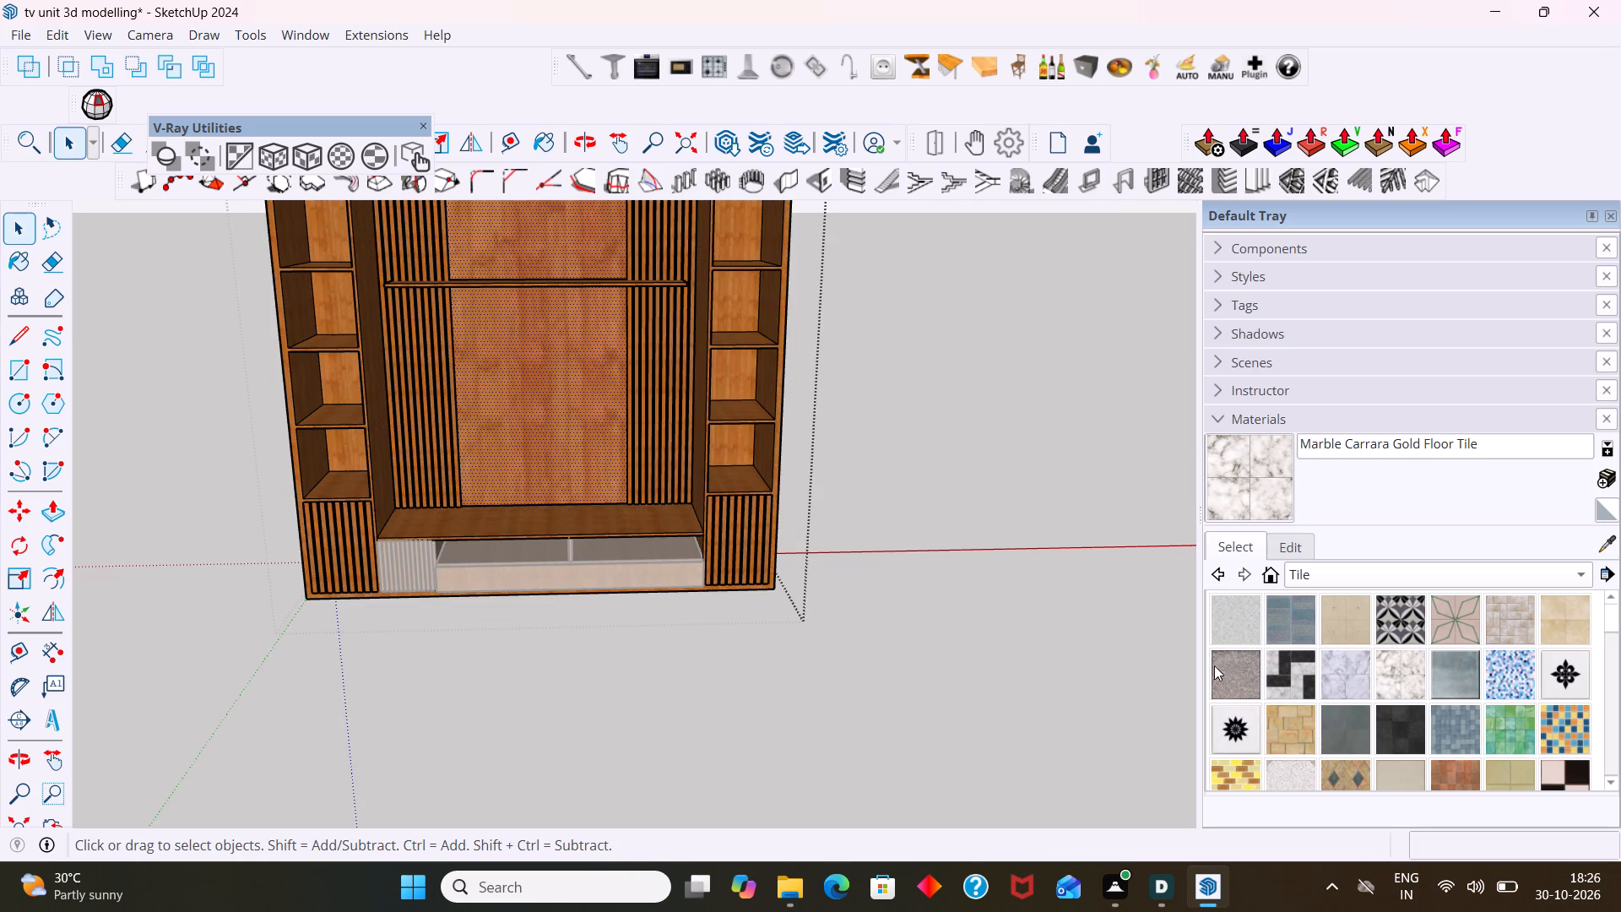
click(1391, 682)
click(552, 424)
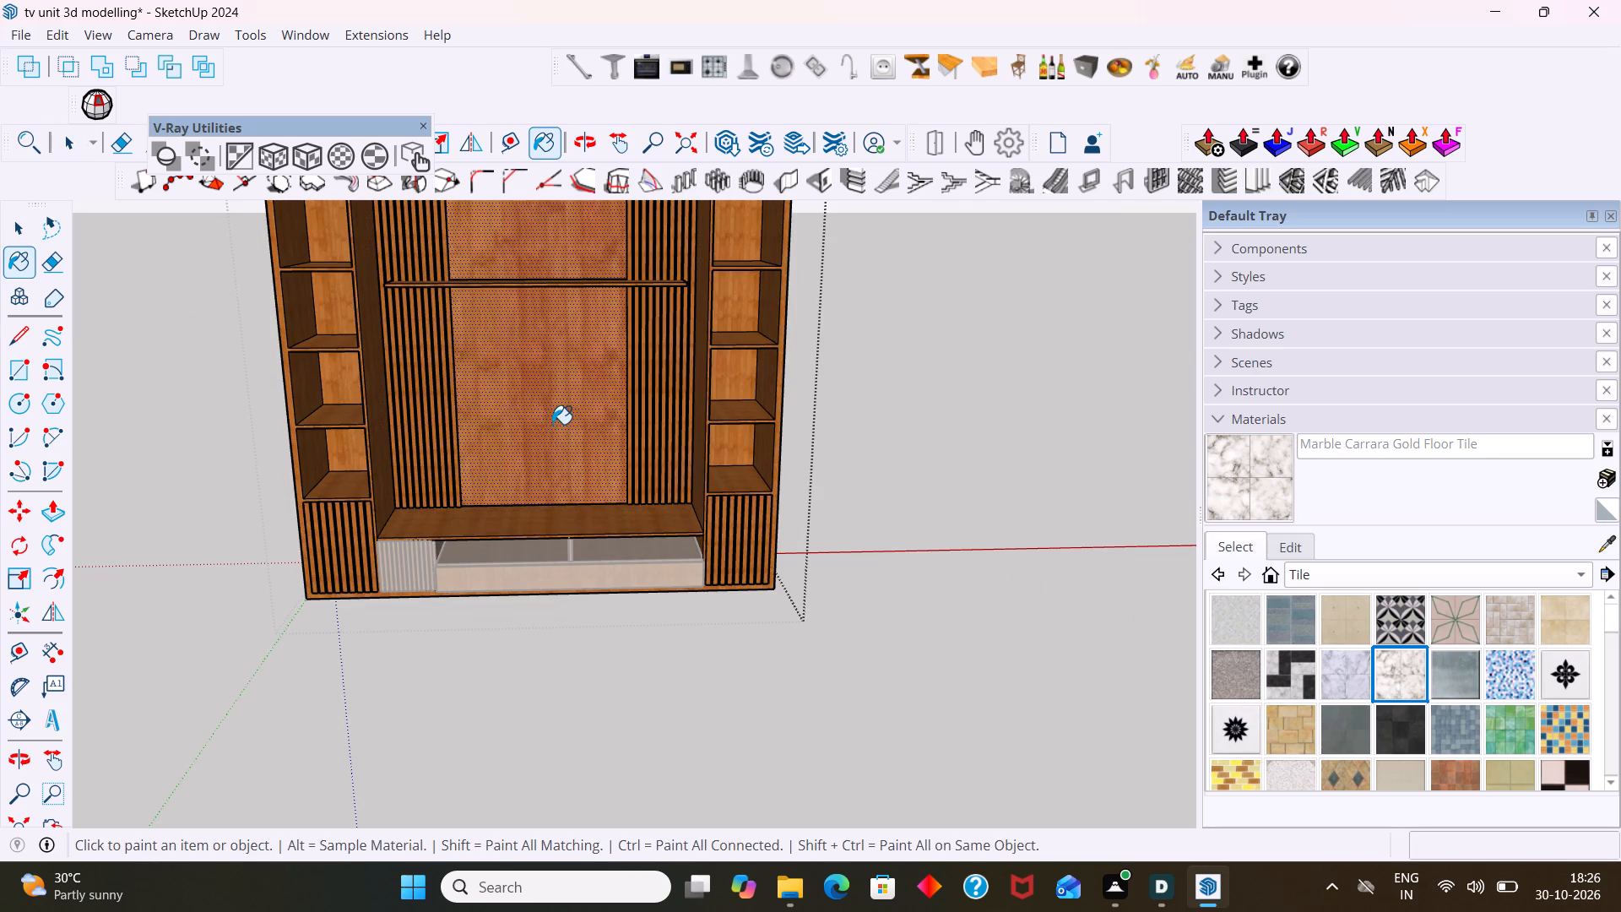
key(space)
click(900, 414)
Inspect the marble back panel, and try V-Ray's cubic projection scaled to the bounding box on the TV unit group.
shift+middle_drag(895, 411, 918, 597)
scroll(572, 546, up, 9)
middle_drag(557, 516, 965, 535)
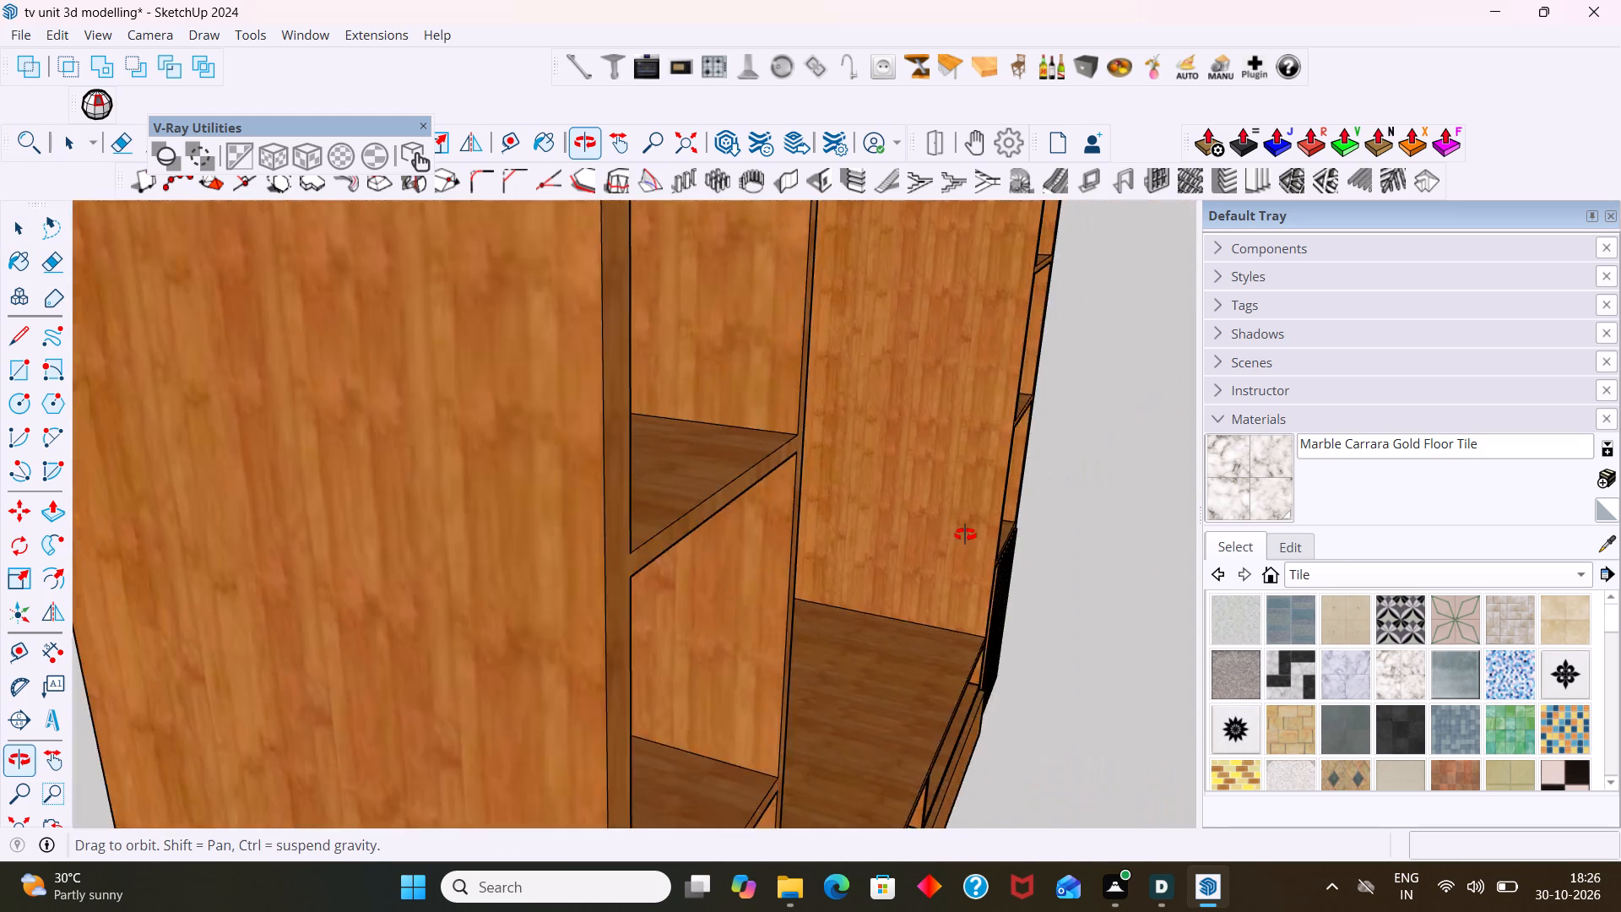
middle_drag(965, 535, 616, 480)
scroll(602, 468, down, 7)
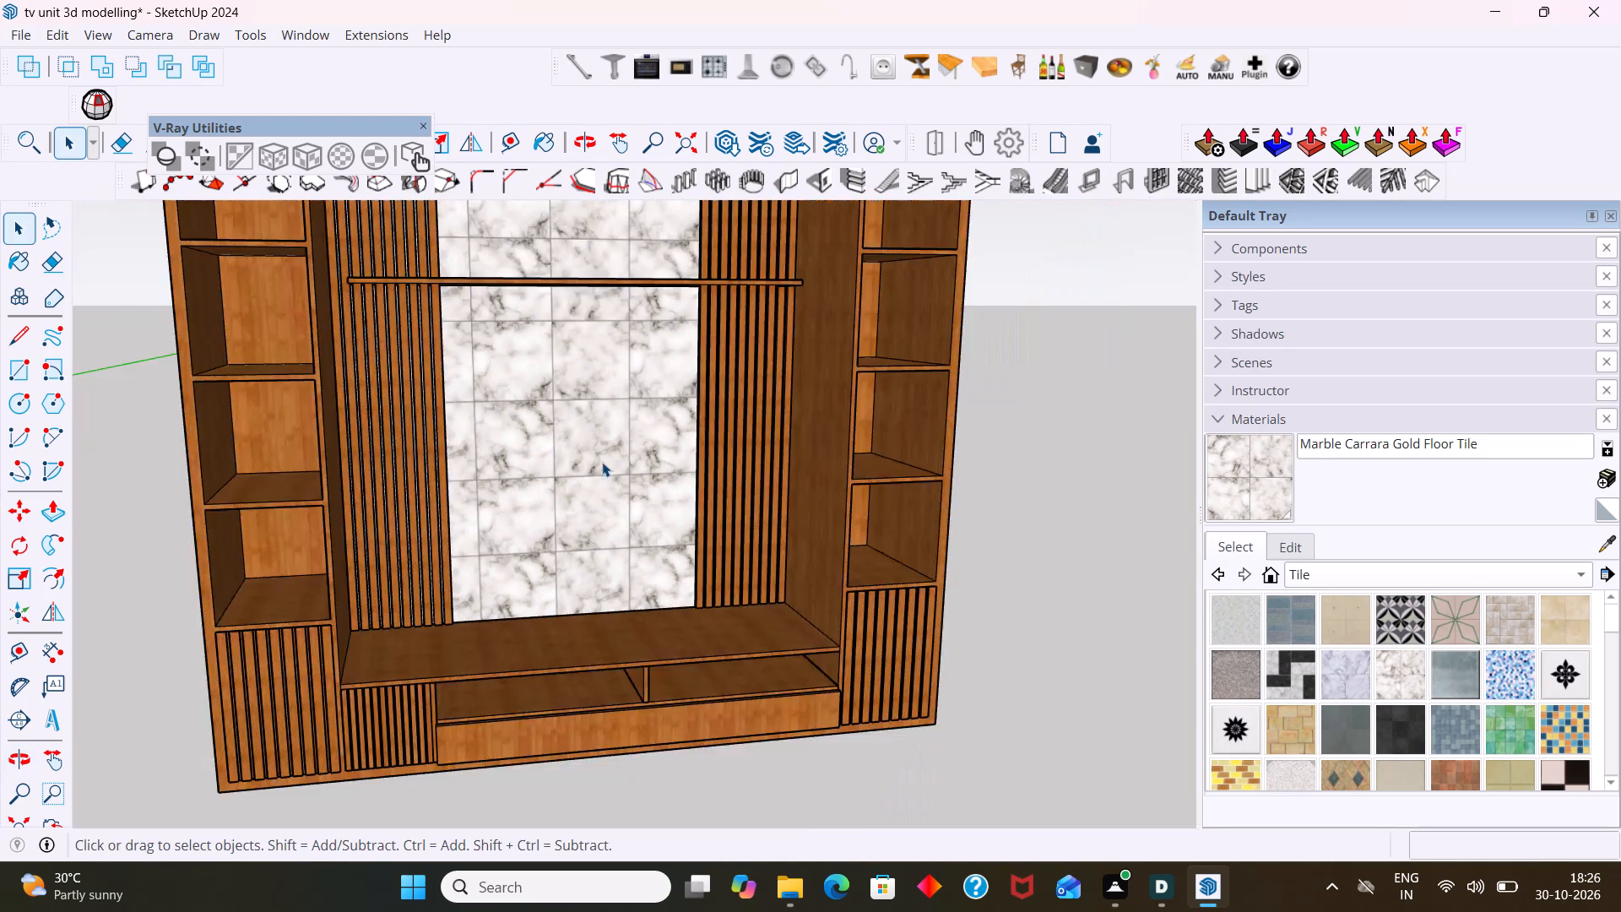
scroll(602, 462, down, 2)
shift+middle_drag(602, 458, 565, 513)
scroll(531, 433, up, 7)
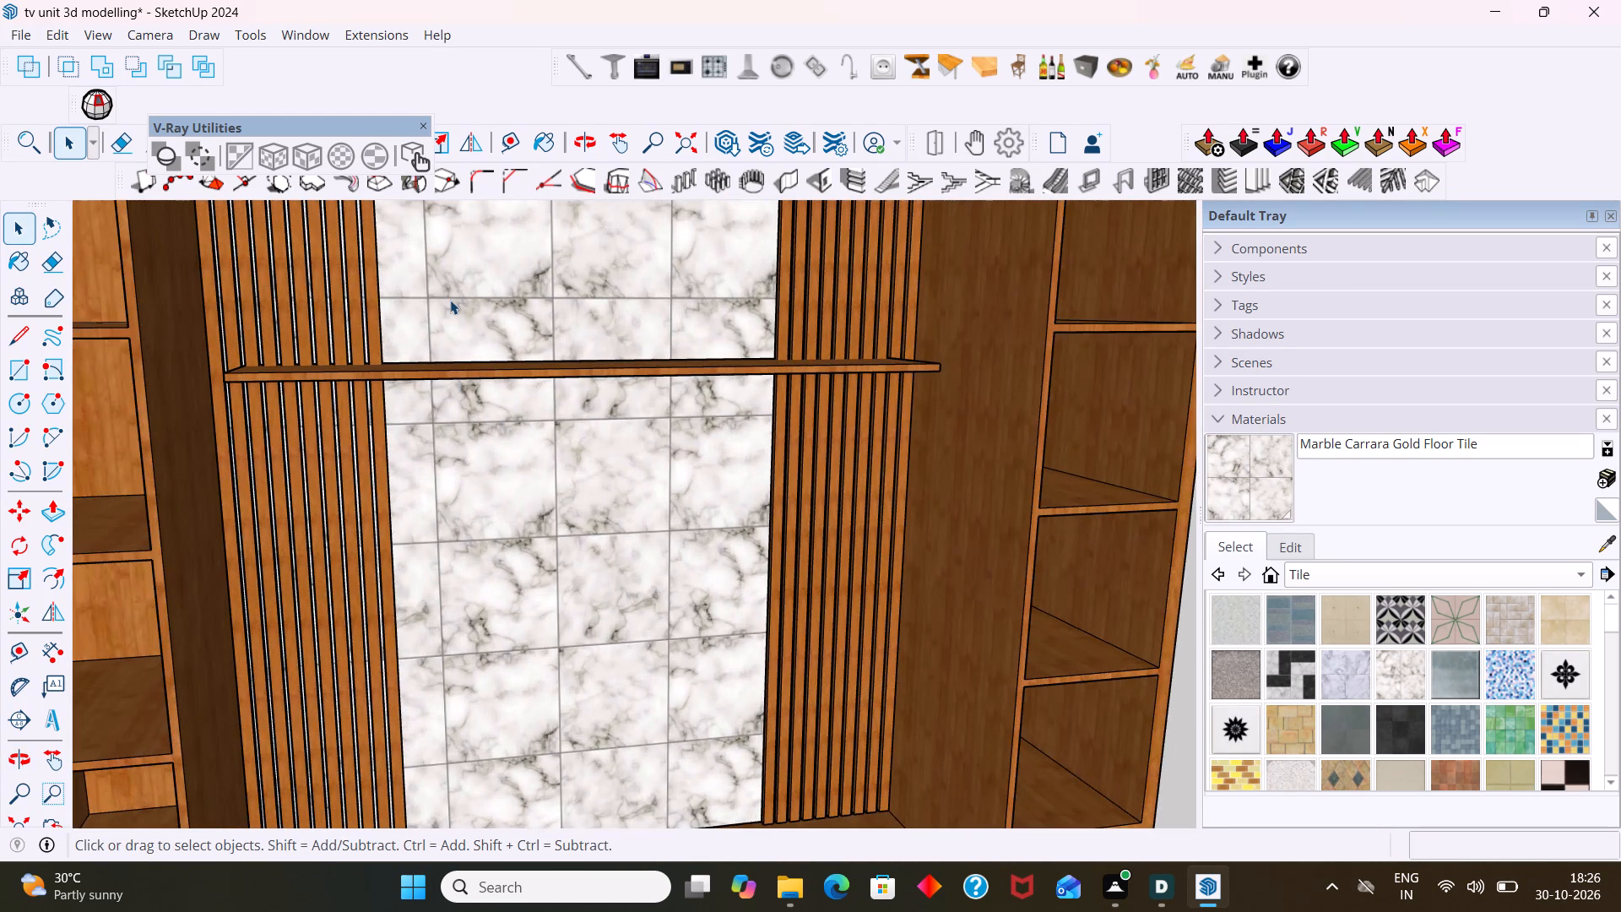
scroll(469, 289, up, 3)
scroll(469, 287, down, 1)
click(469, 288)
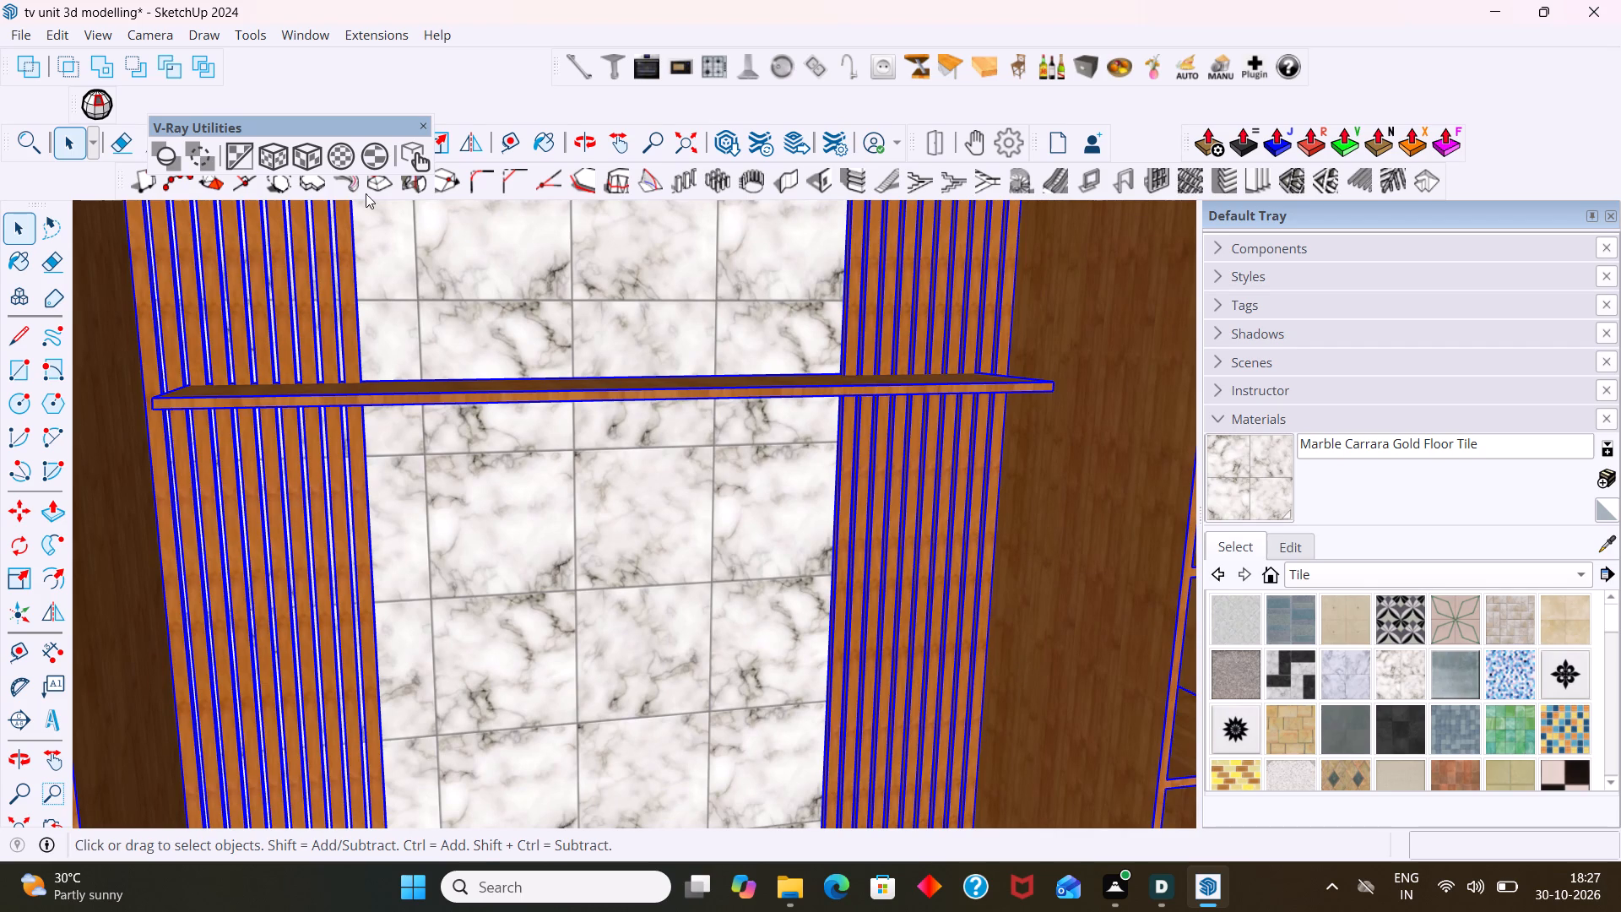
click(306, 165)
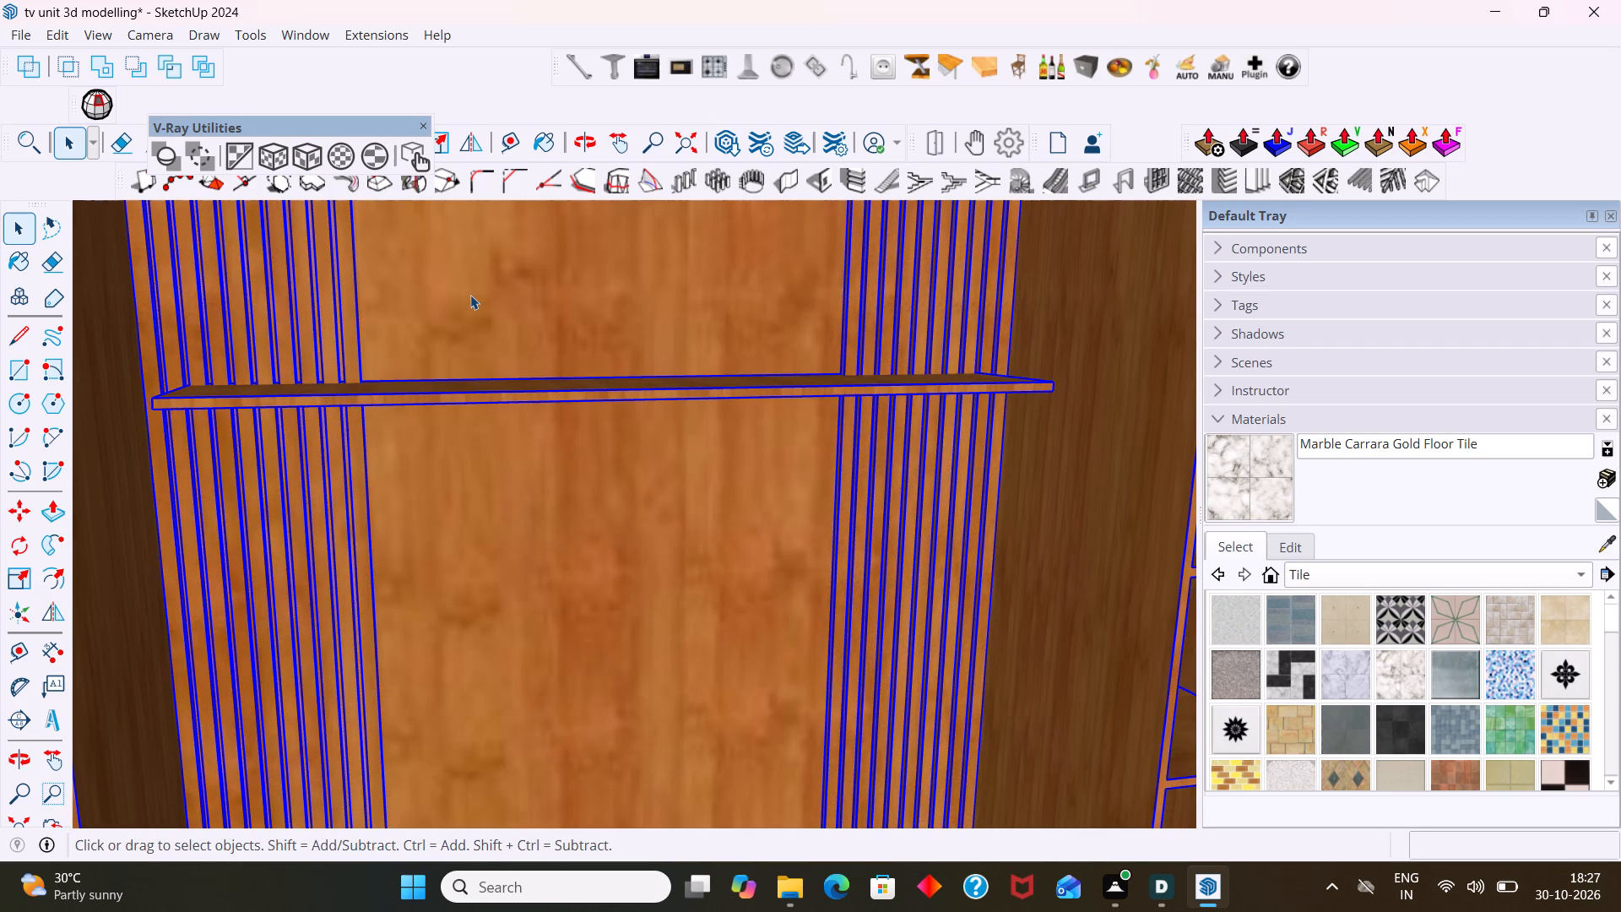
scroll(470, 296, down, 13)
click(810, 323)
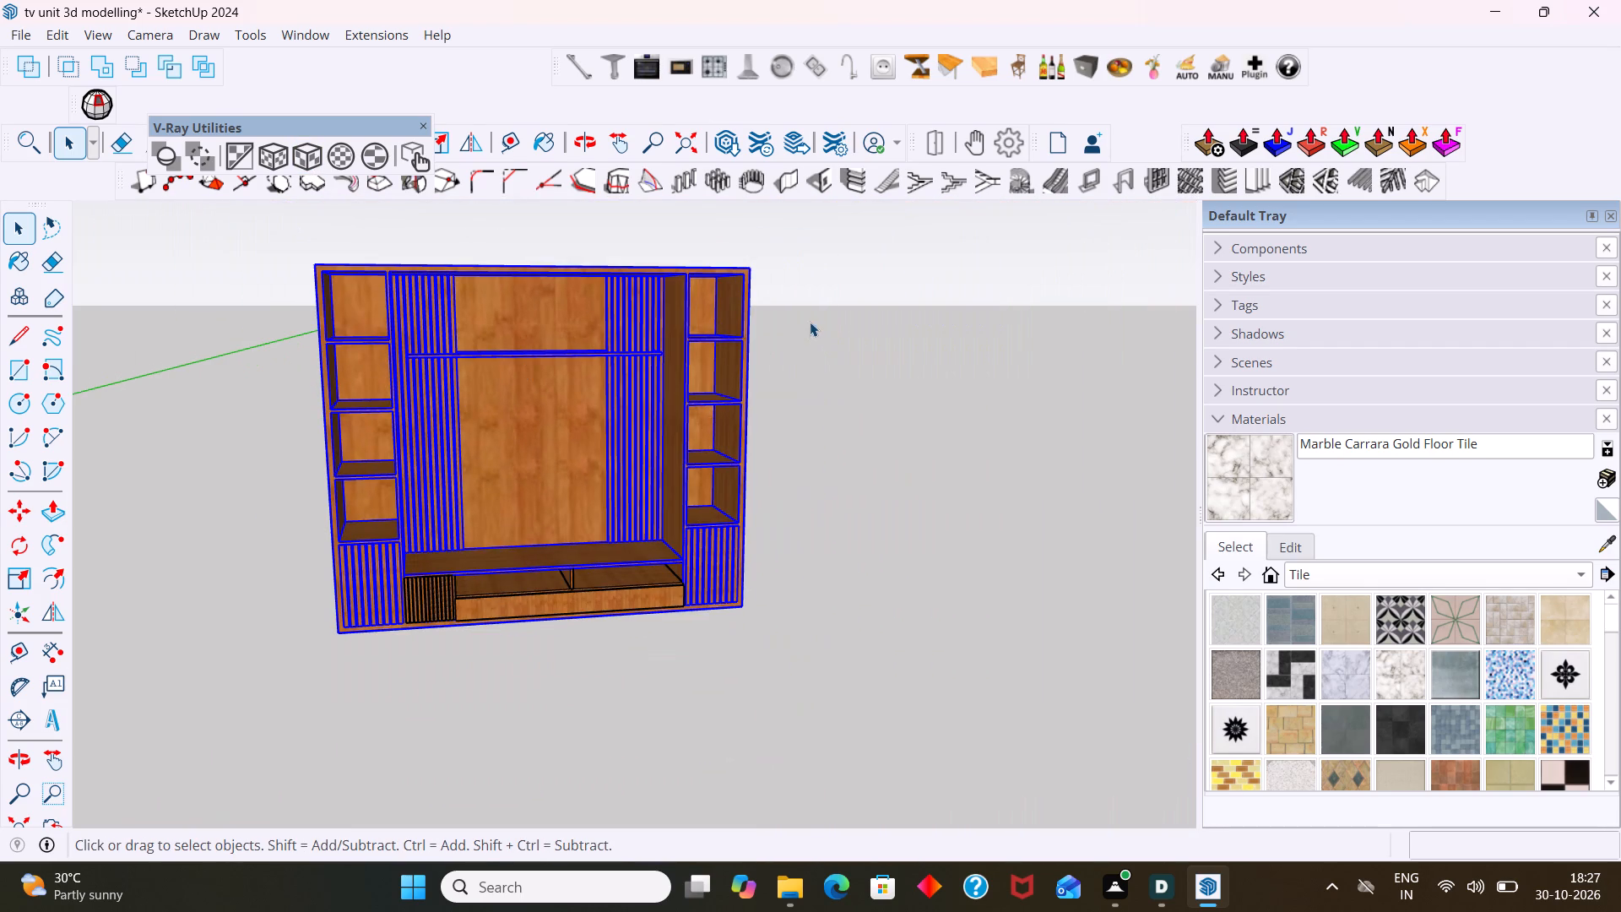
Paint the plinth under the TV unit with Marble Carrara Gold Floor Tile.
scroll(810, 322, down, 3)
middle_drag(612, 404, 524, 532)
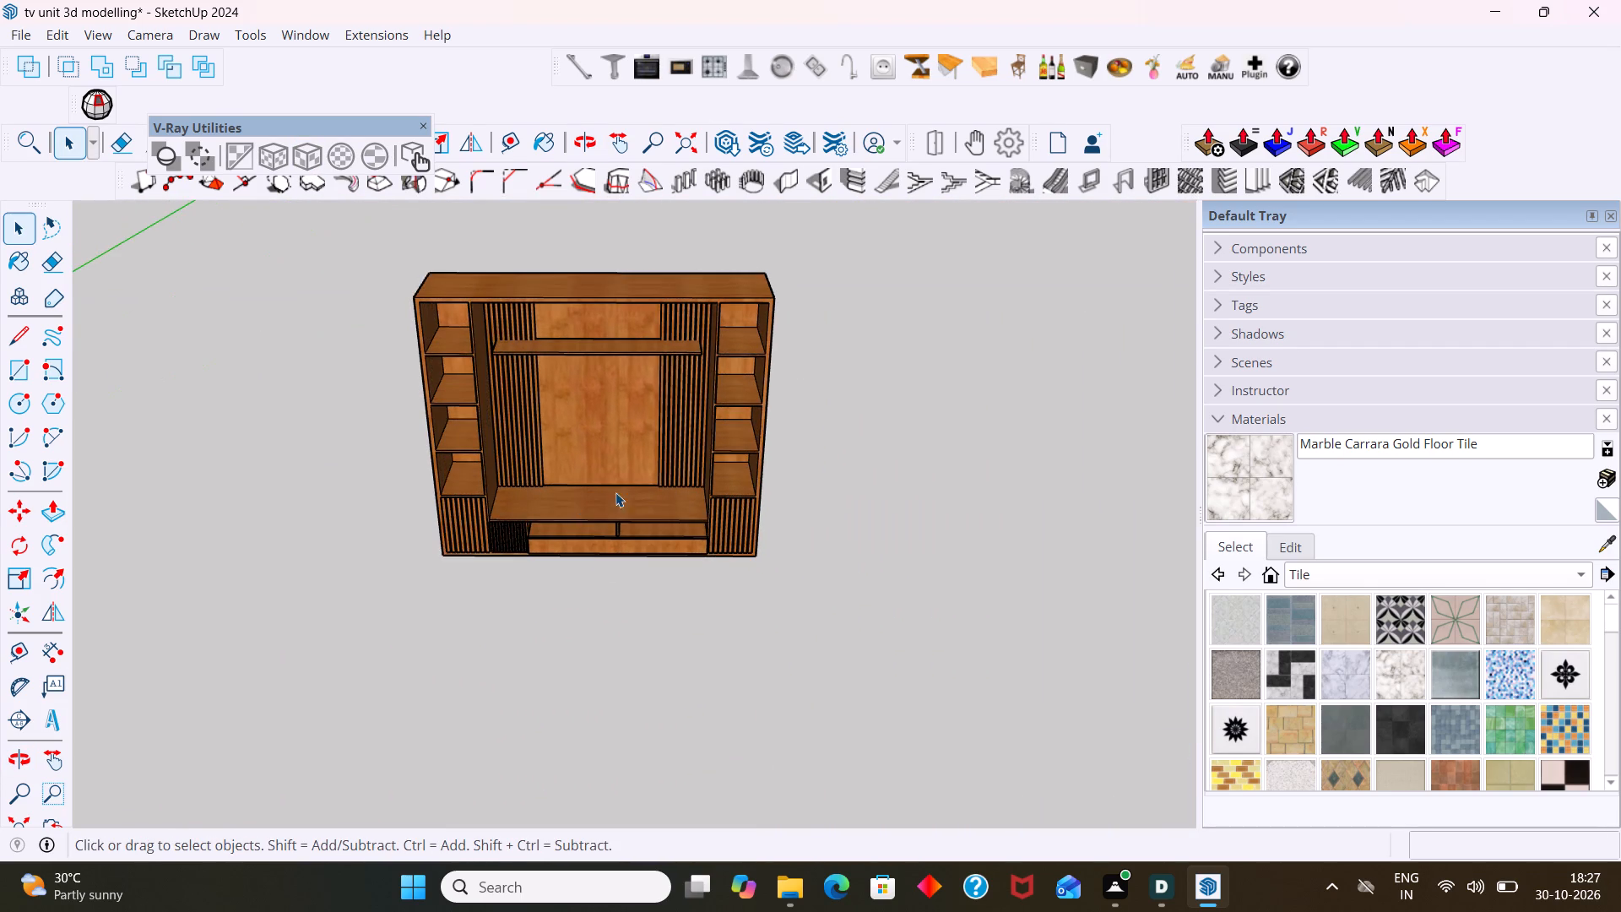
scroll(622, 483, up, 5)
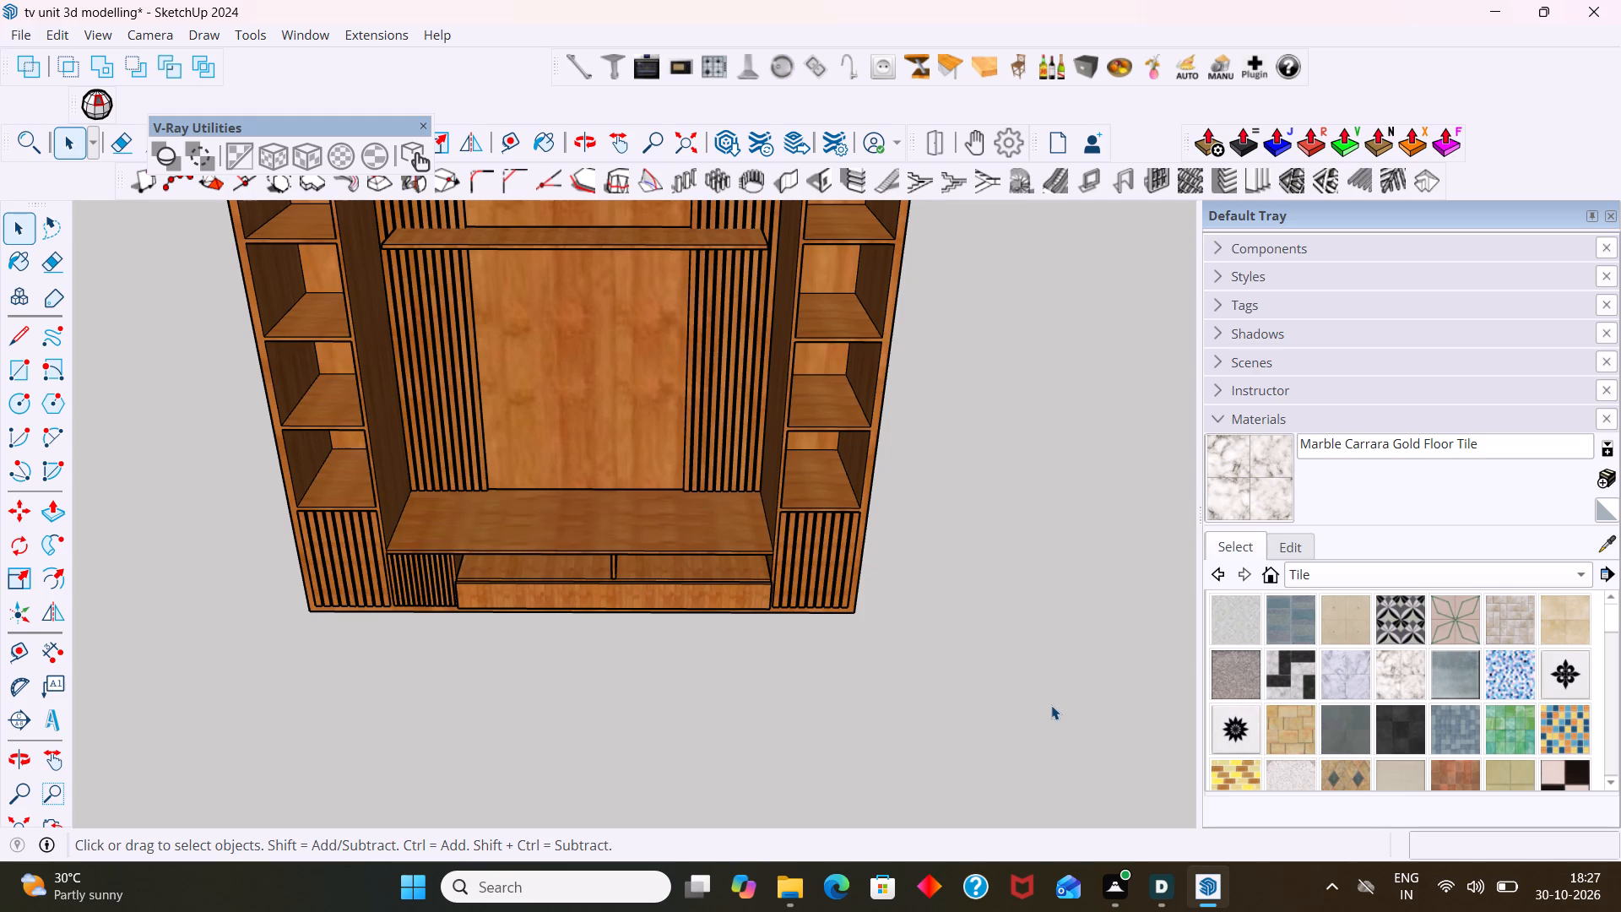
middle_drag(1049, 697, 1022, 597)
scroll(990, 658, down, 2)
middle_drag(957, 661, 957, 663)
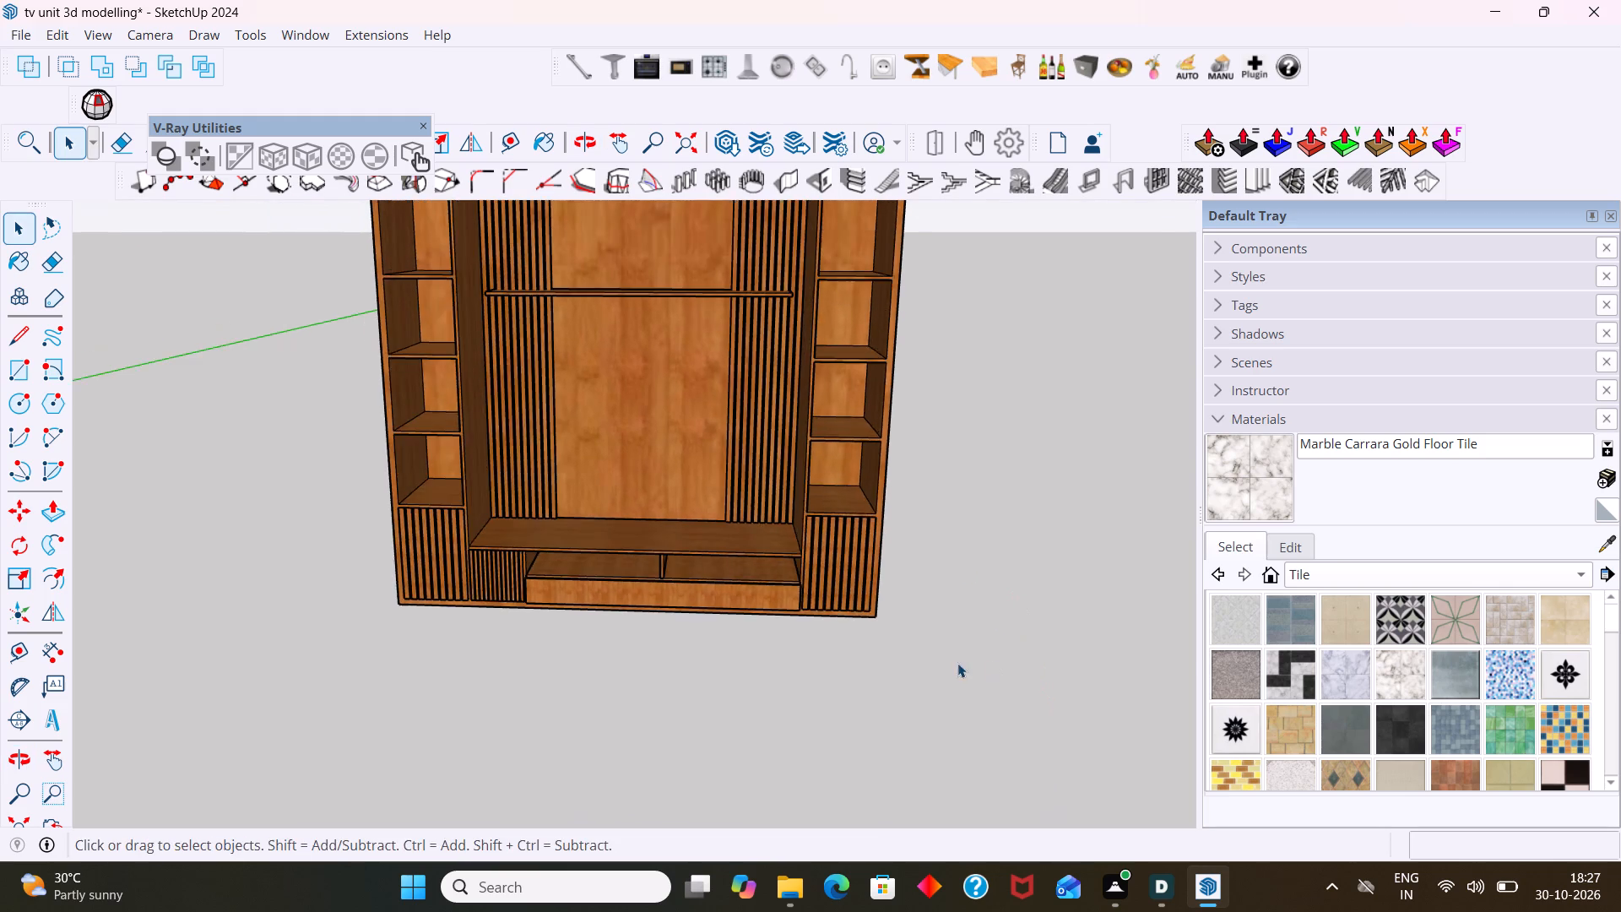
middle_drag(957, 663, 986, 572)
shift+middle_drag(989, 572, 811, 611)
scroll(761, 627, down, 1)
middle_drag(735, 661, 714, 556)
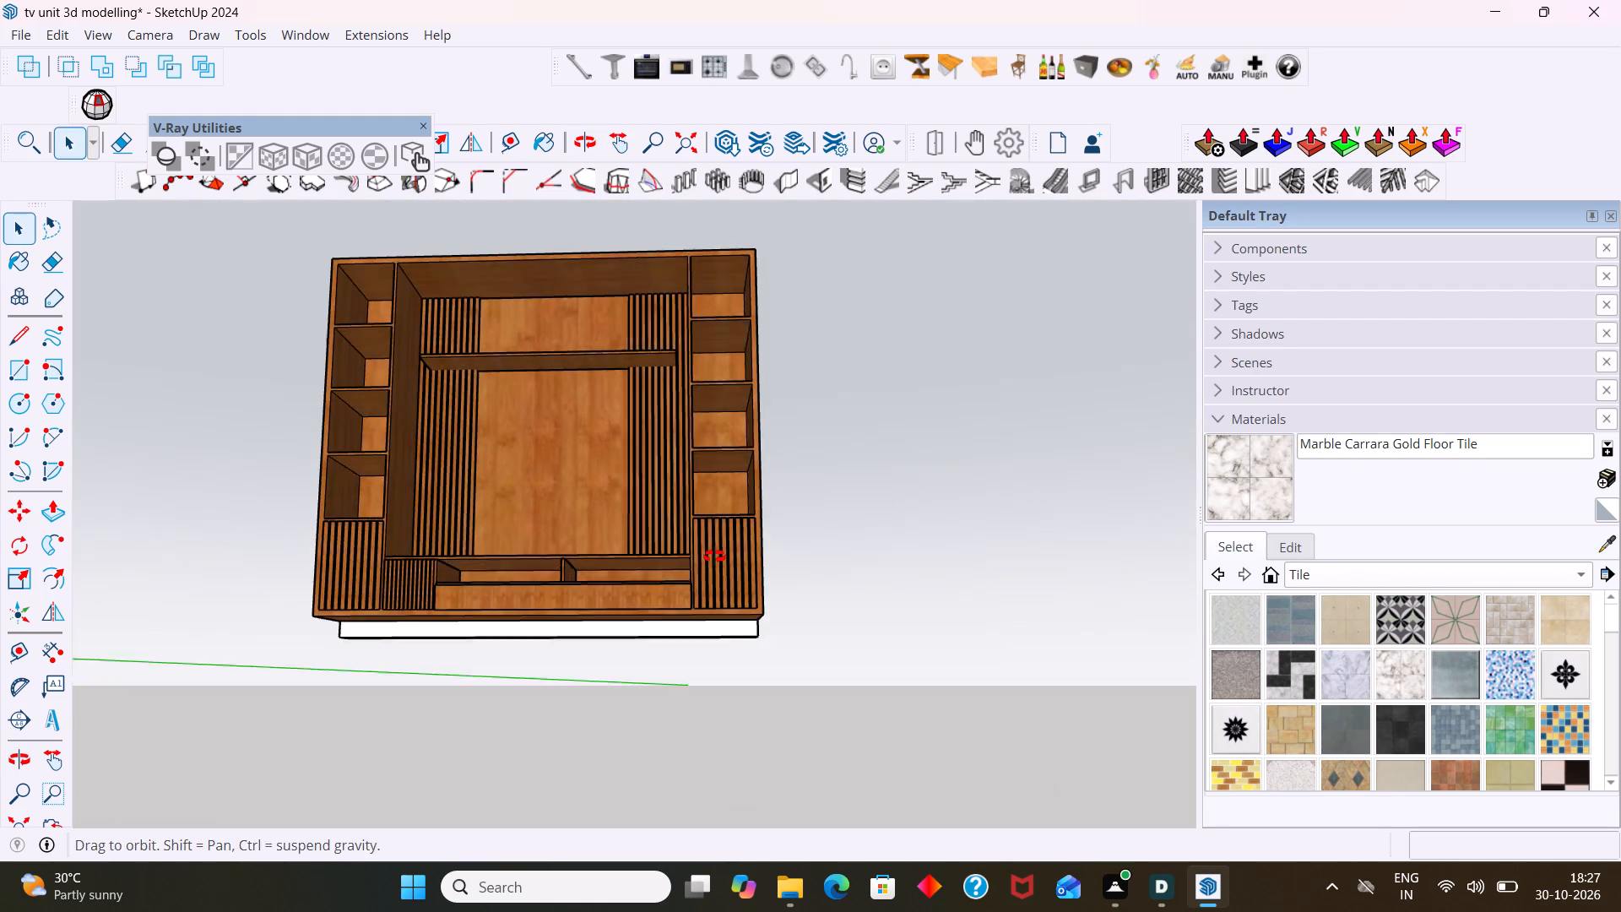
middle_drag(714, 556, 714, 557)
scroll(713, 616, up, 4)
click(1253, 496)
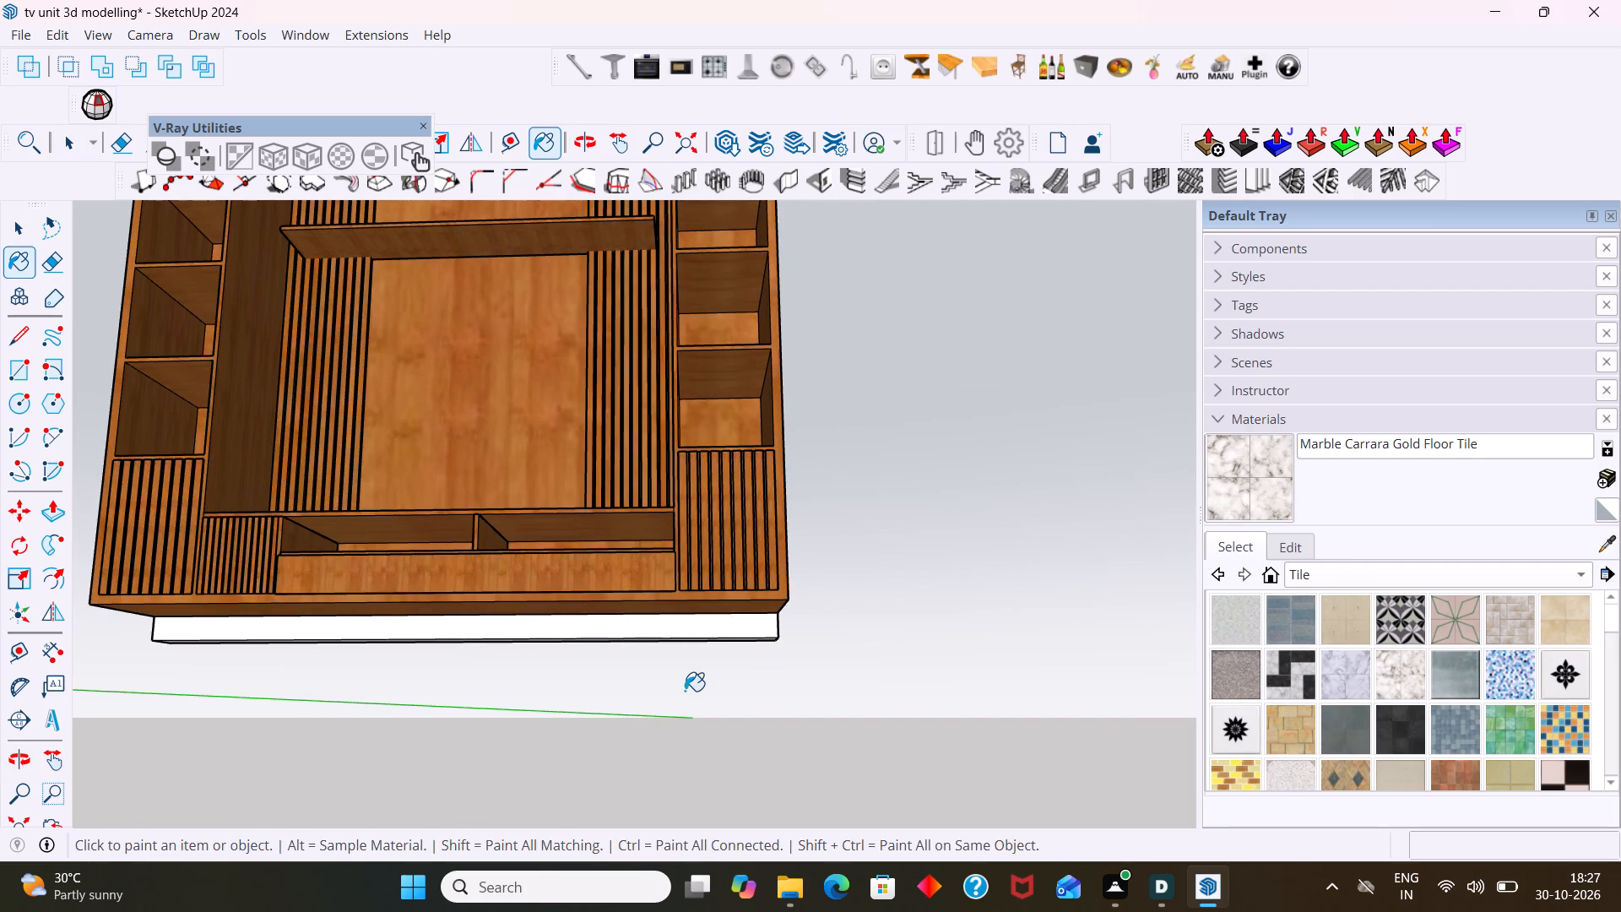
scroll(685, 691, up, 6)
click(641, 574)
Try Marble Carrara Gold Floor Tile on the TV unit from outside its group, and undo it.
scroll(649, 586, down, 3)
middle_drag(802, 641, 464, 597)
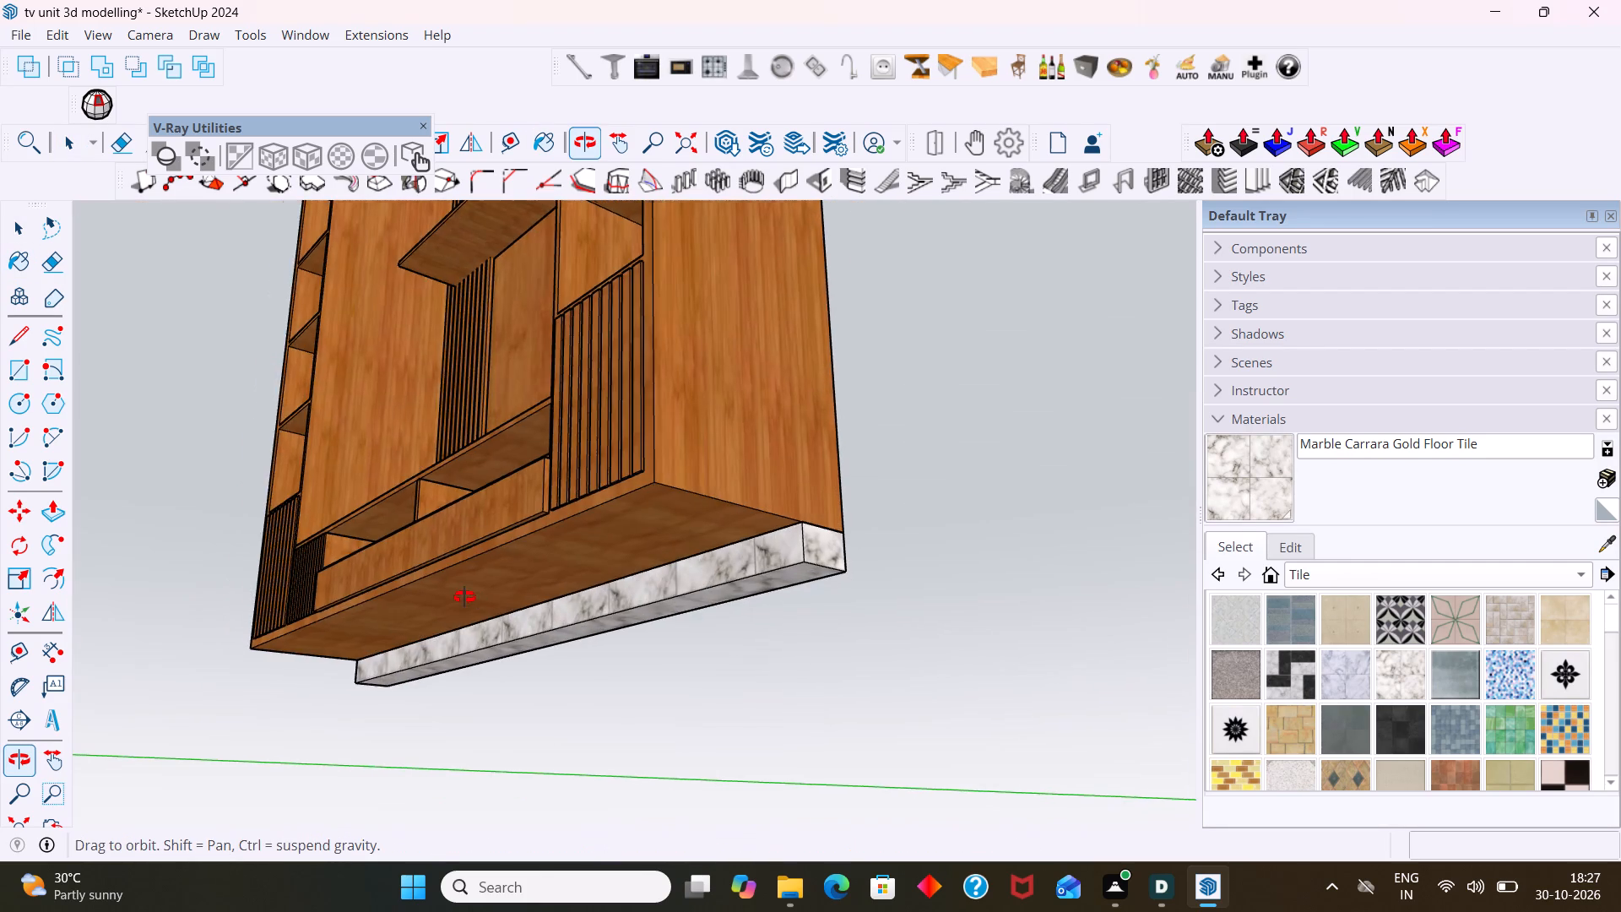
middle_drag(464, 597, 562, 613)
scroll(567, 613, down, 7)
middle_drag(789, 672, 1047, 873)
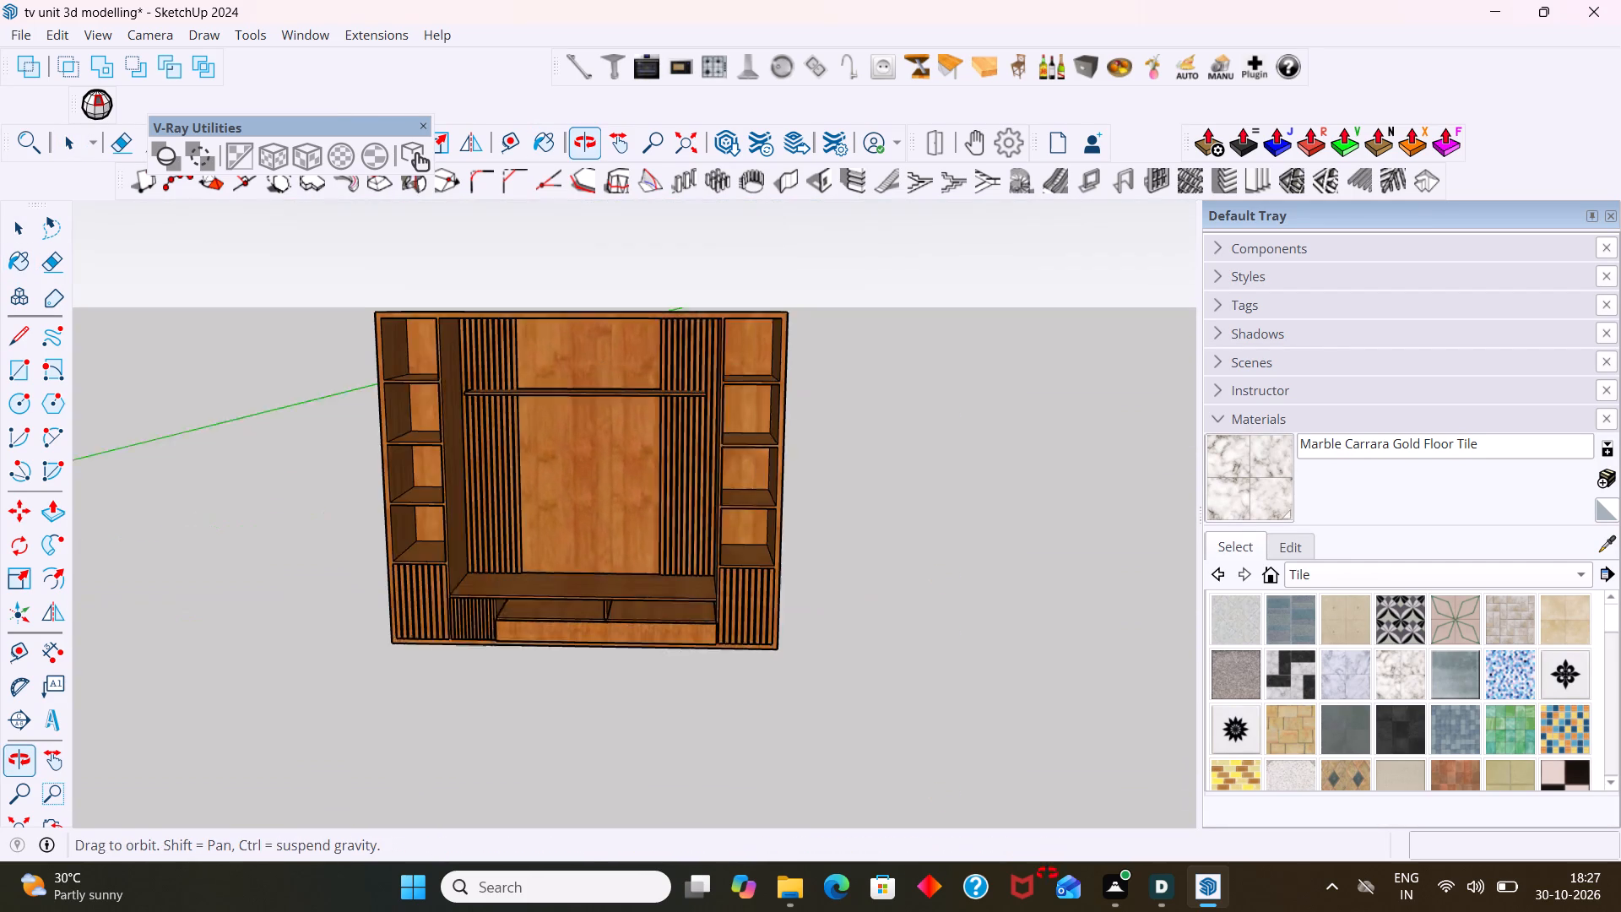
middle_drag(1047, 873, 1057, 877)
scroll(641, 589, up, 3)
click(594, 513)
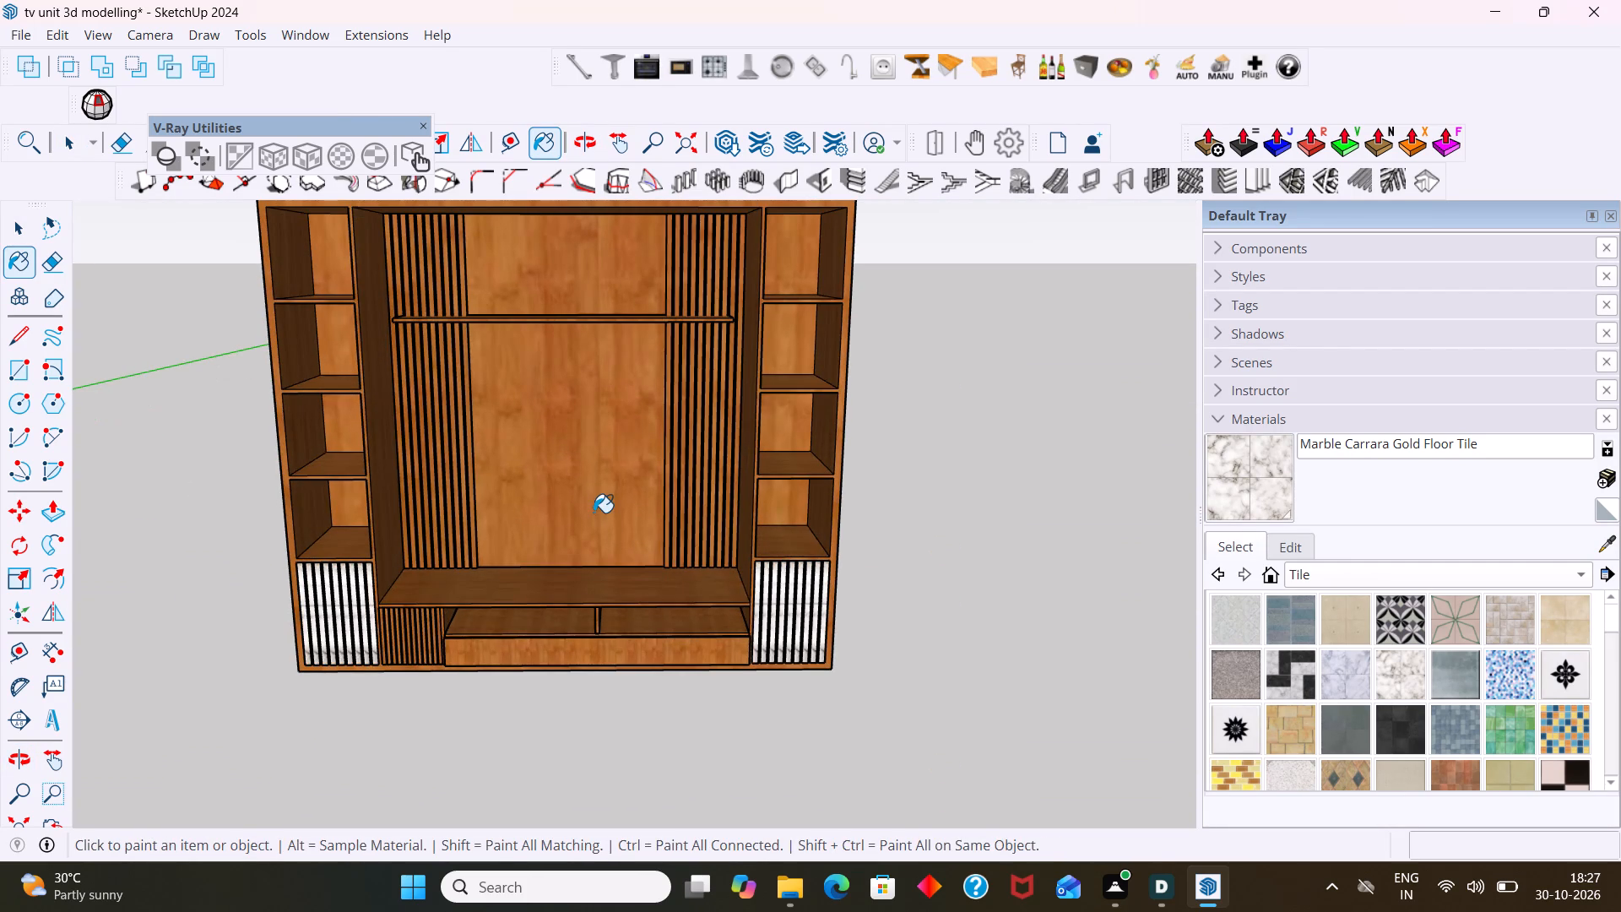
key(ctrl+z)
Open the TV unit group, paint the central back panel with Marble Carrara Gold Floor Tile, and leave the group.
key(space)
click(583, 505)
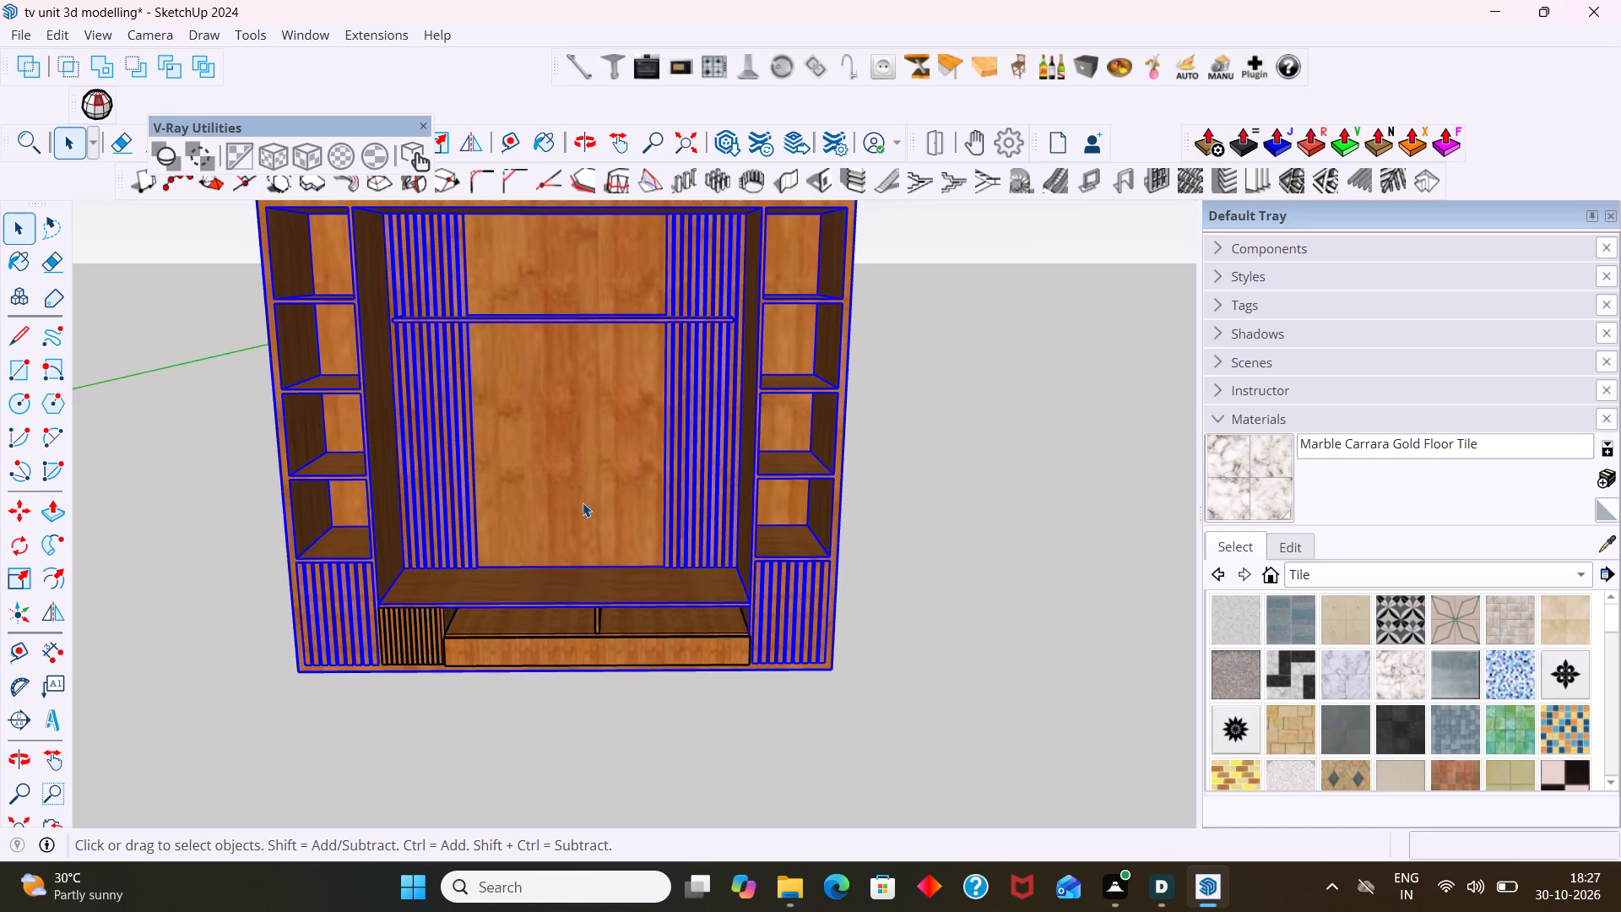
double_click(583, 500)
double_click(589, 498)
click(1012, 497)
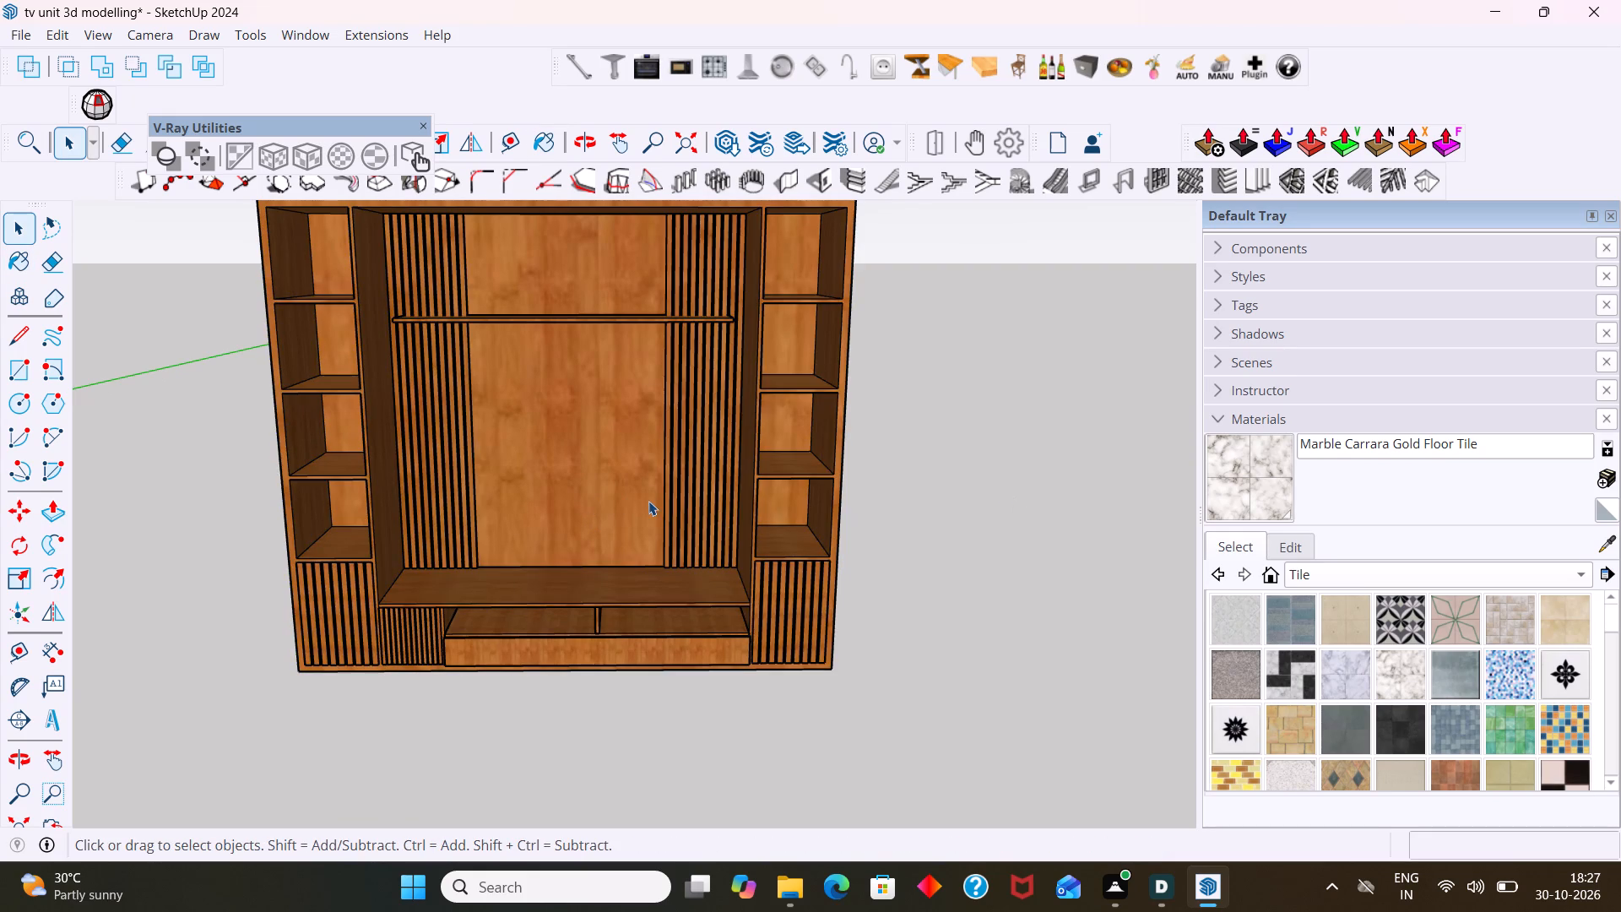
click(646, 497)
double_click(642, 497)
click(632, 495)
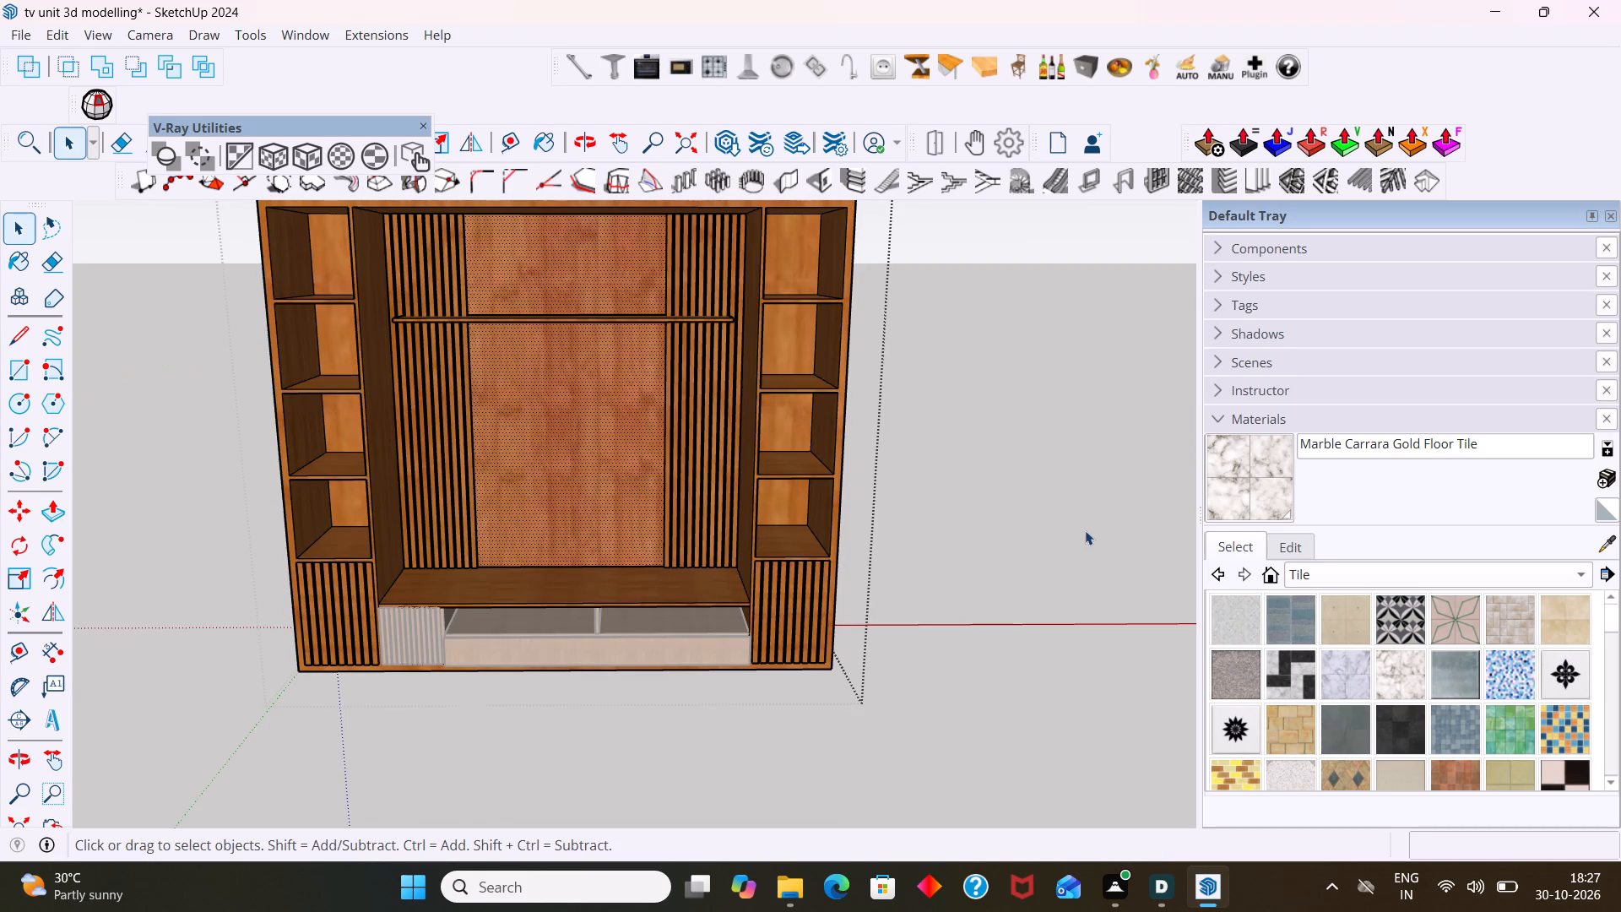
click(1238, 497)
click(553, 474)
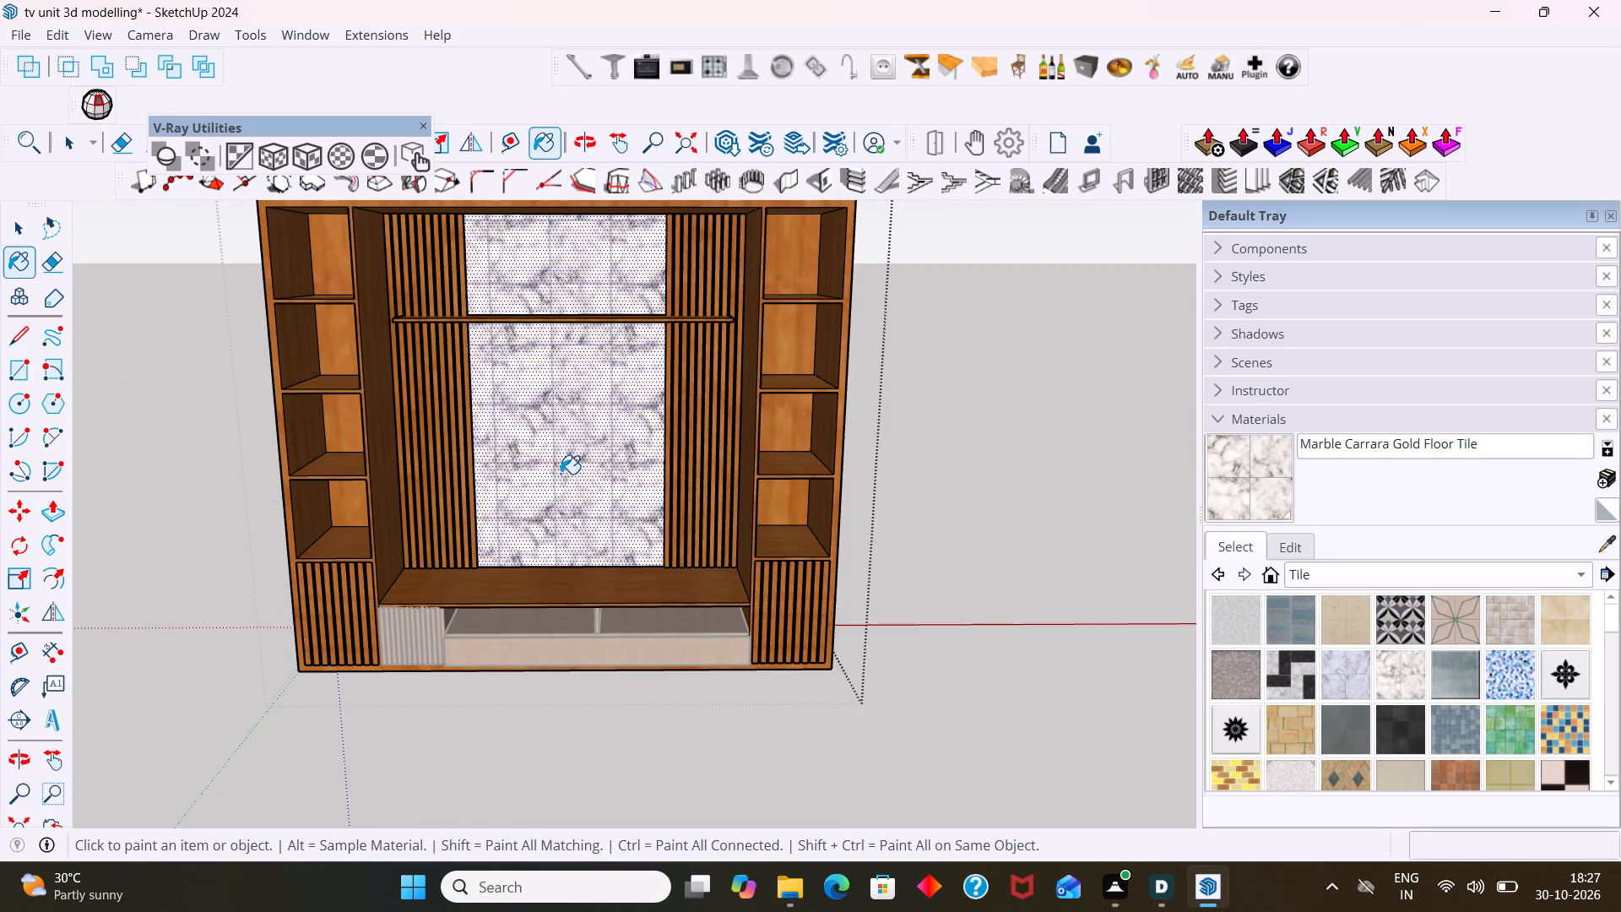
key(space)
click(990, 545)
Examine the TV unit's wood and marble finishes from the front, both sides, above and below.
scroll(964, 537, down, 2)
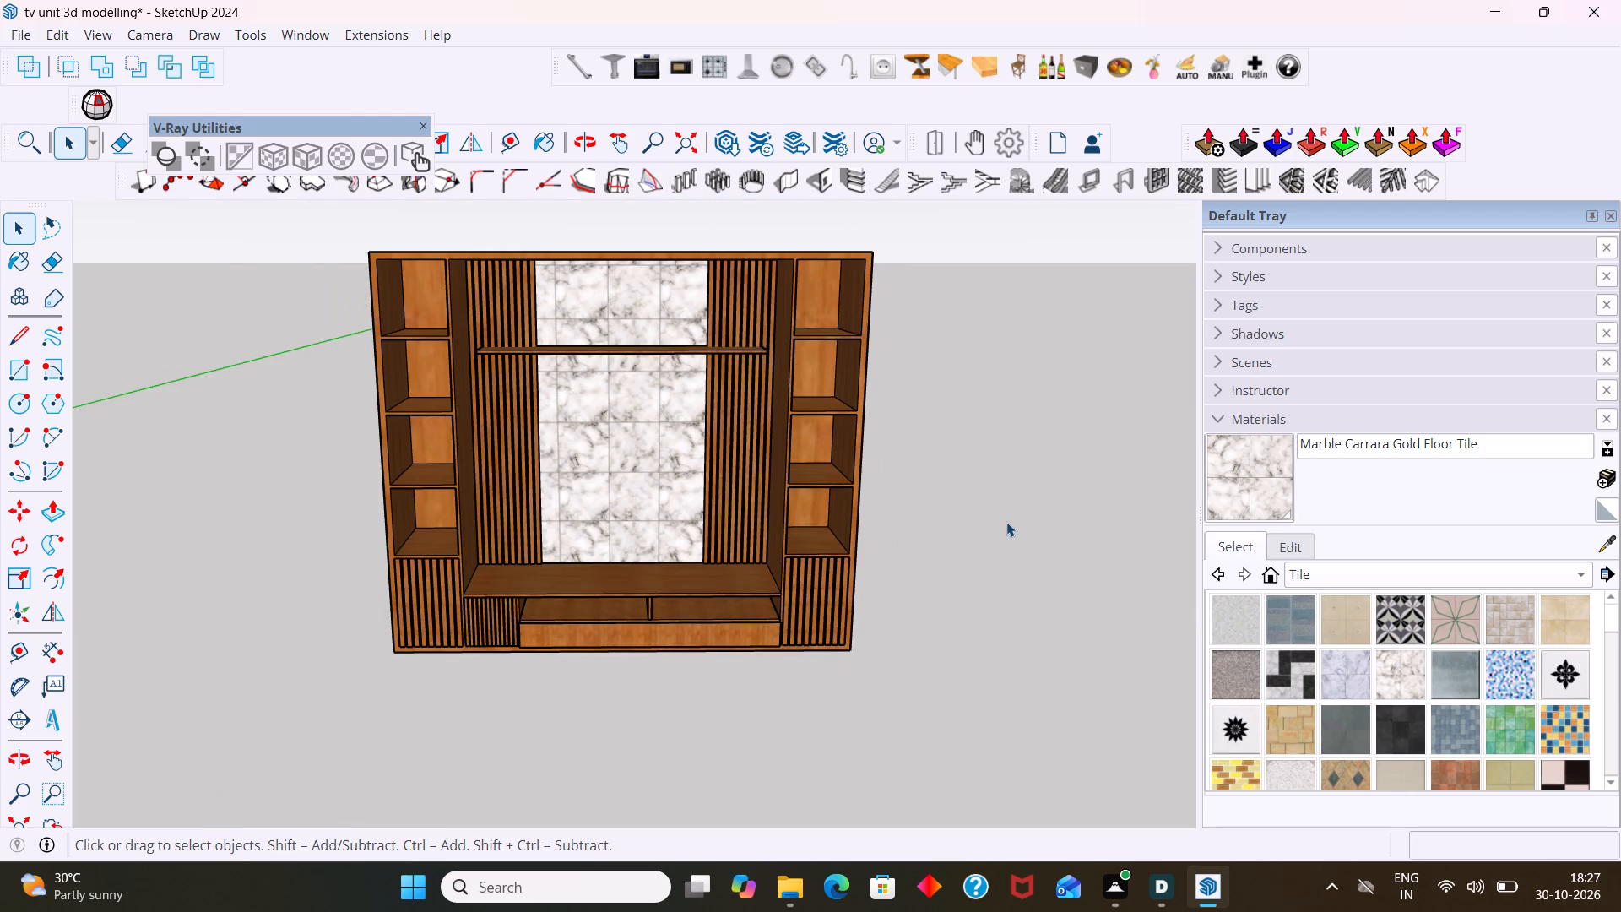
click(1000, 521)
middle_drag(973, 491, 535, 330)
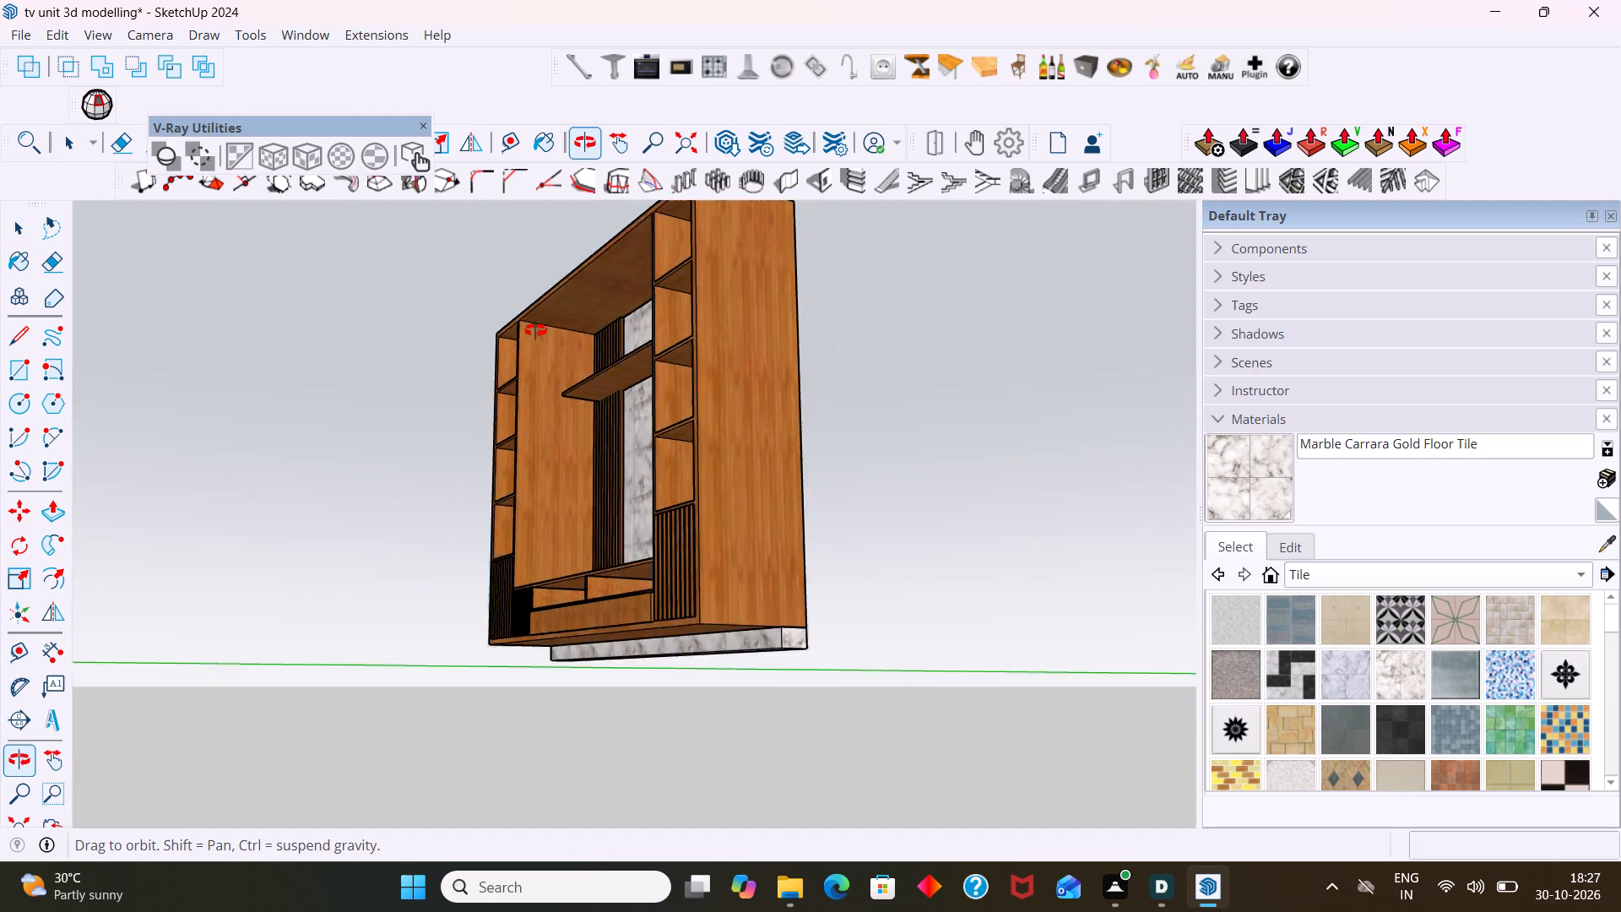
middle_drag(535, 330, 718, 558)
middle_drag(756, 551, 752, 705)
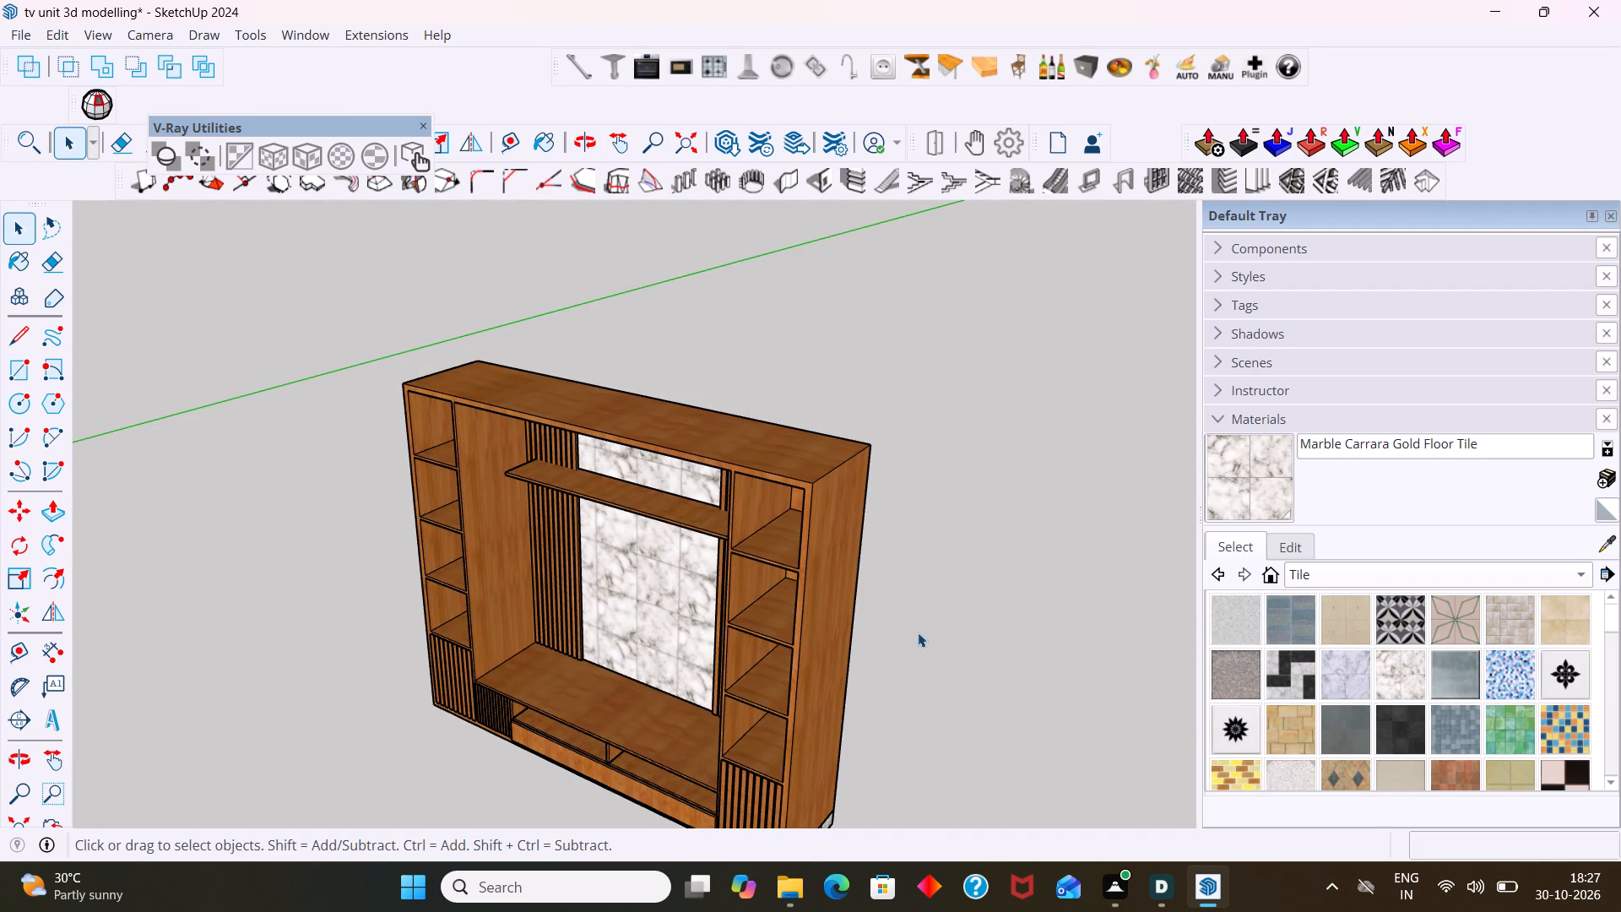
scroll(931, 628, down, 3)
middle_drag(859, 669, 963, 652)
middle_drag(969, 647, 695, 733)
scroll(592, 696, up, 1)
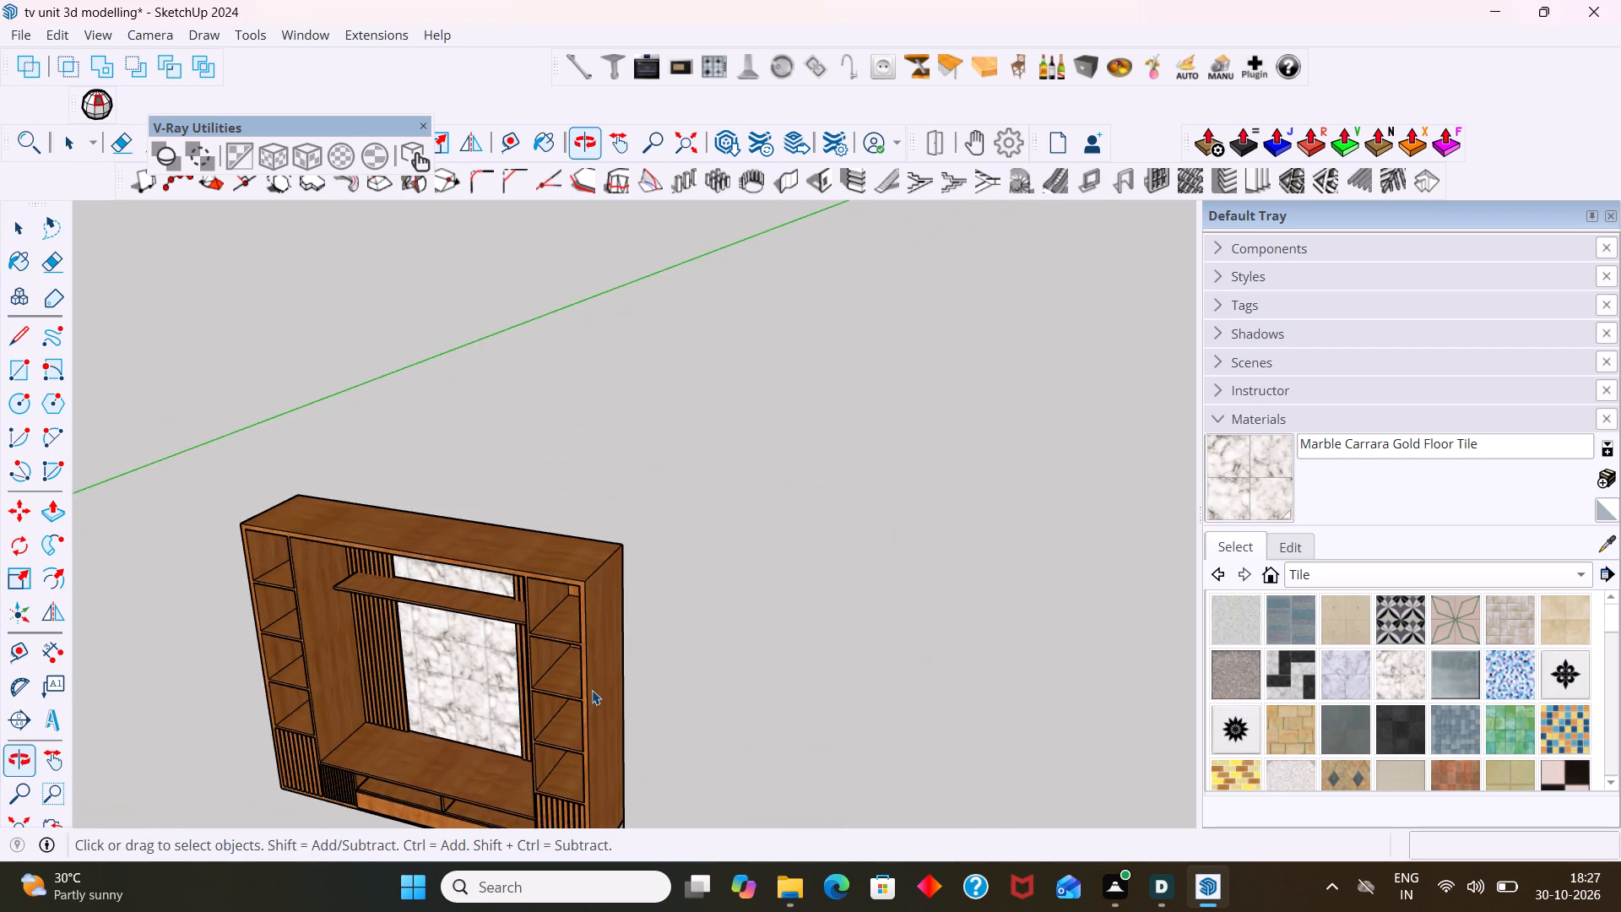
middle_drag(589, 687, 554, 464)
scroll(606, 502, up, 5)
middle_drag(599, 540, 705, 546)
middle_drag(702, 687, 534, 477)
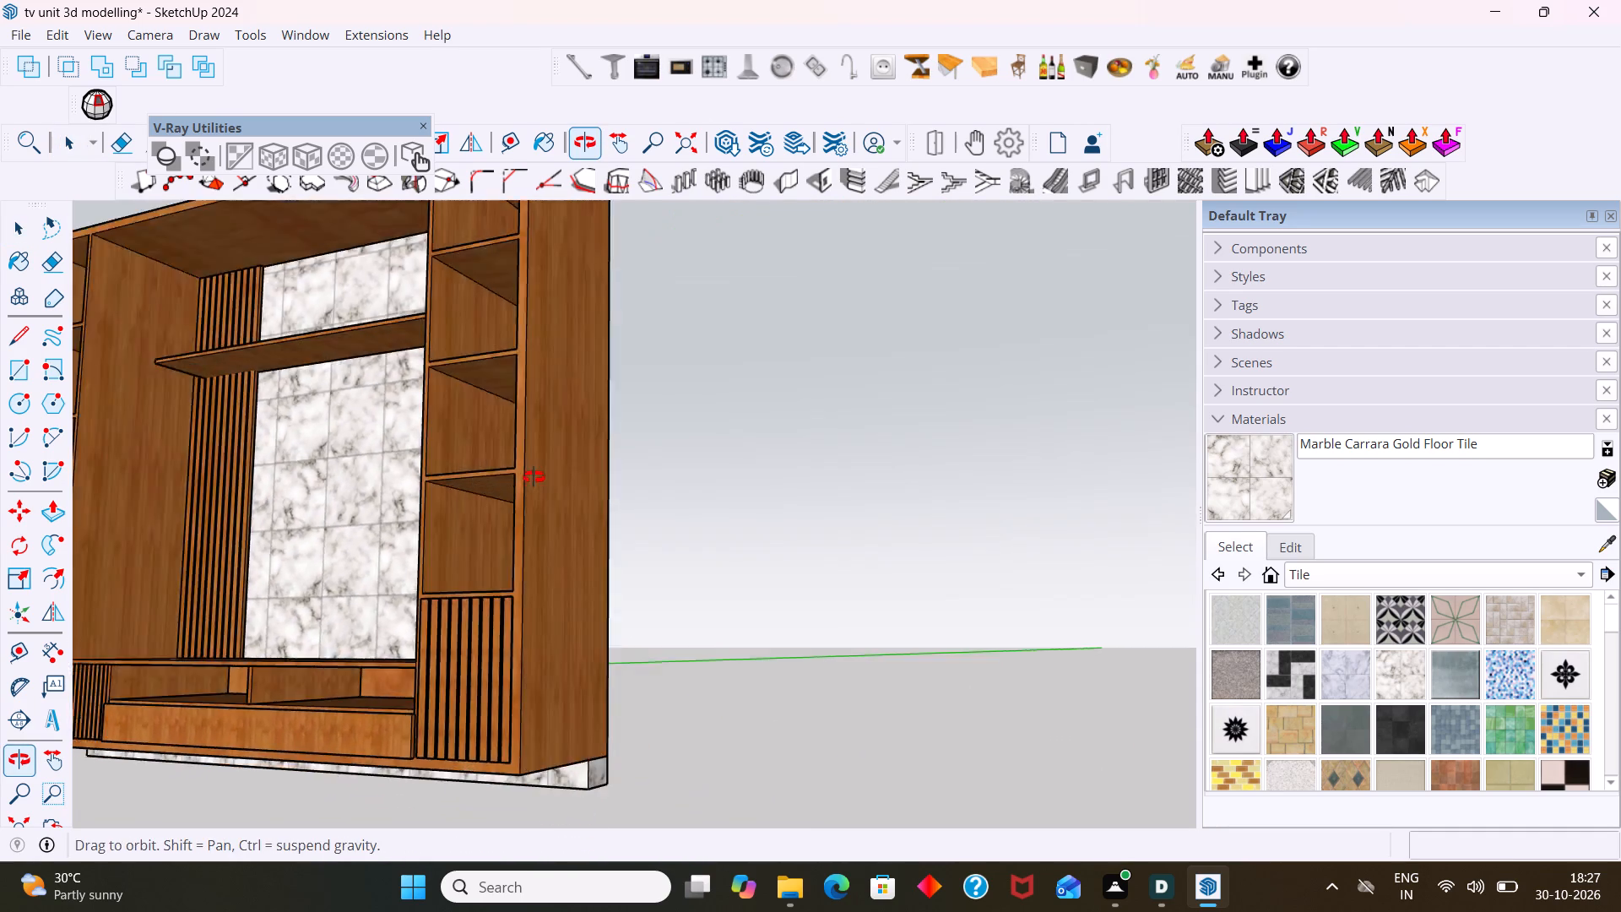
middle_drag(534, 477, 433, 477)
scroll(741, 614, down, 8)
middle_drag(680, 698, 1313, 718)
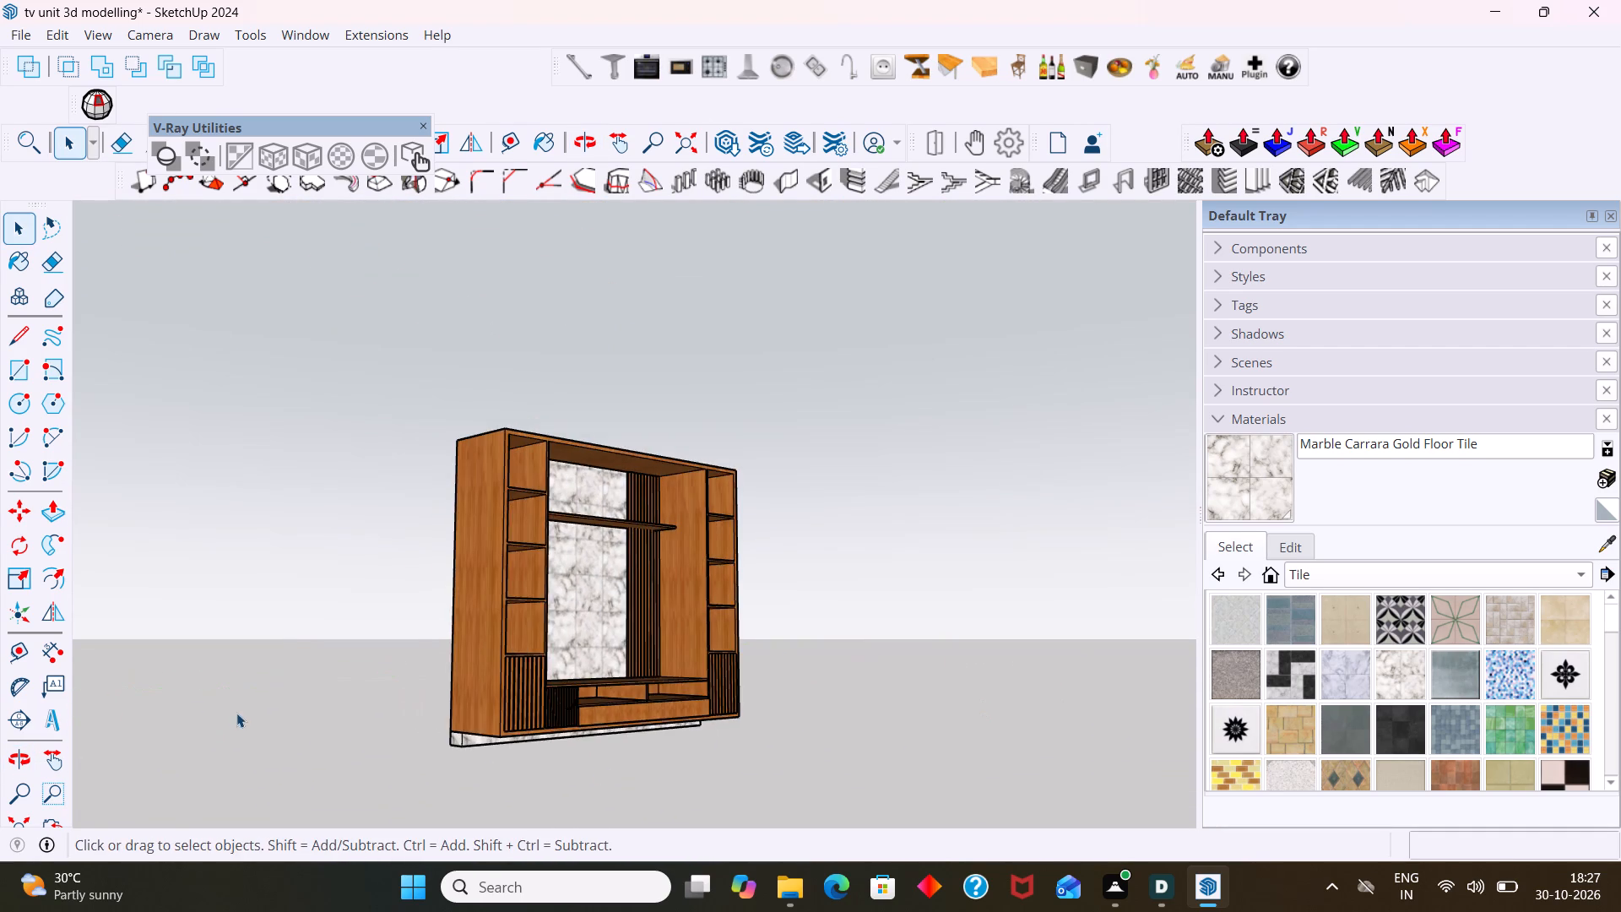
scroll(236, 708, up, 5)
scroll(615, 599, up, 2)
middle_drag(615, 598, 304, 696)
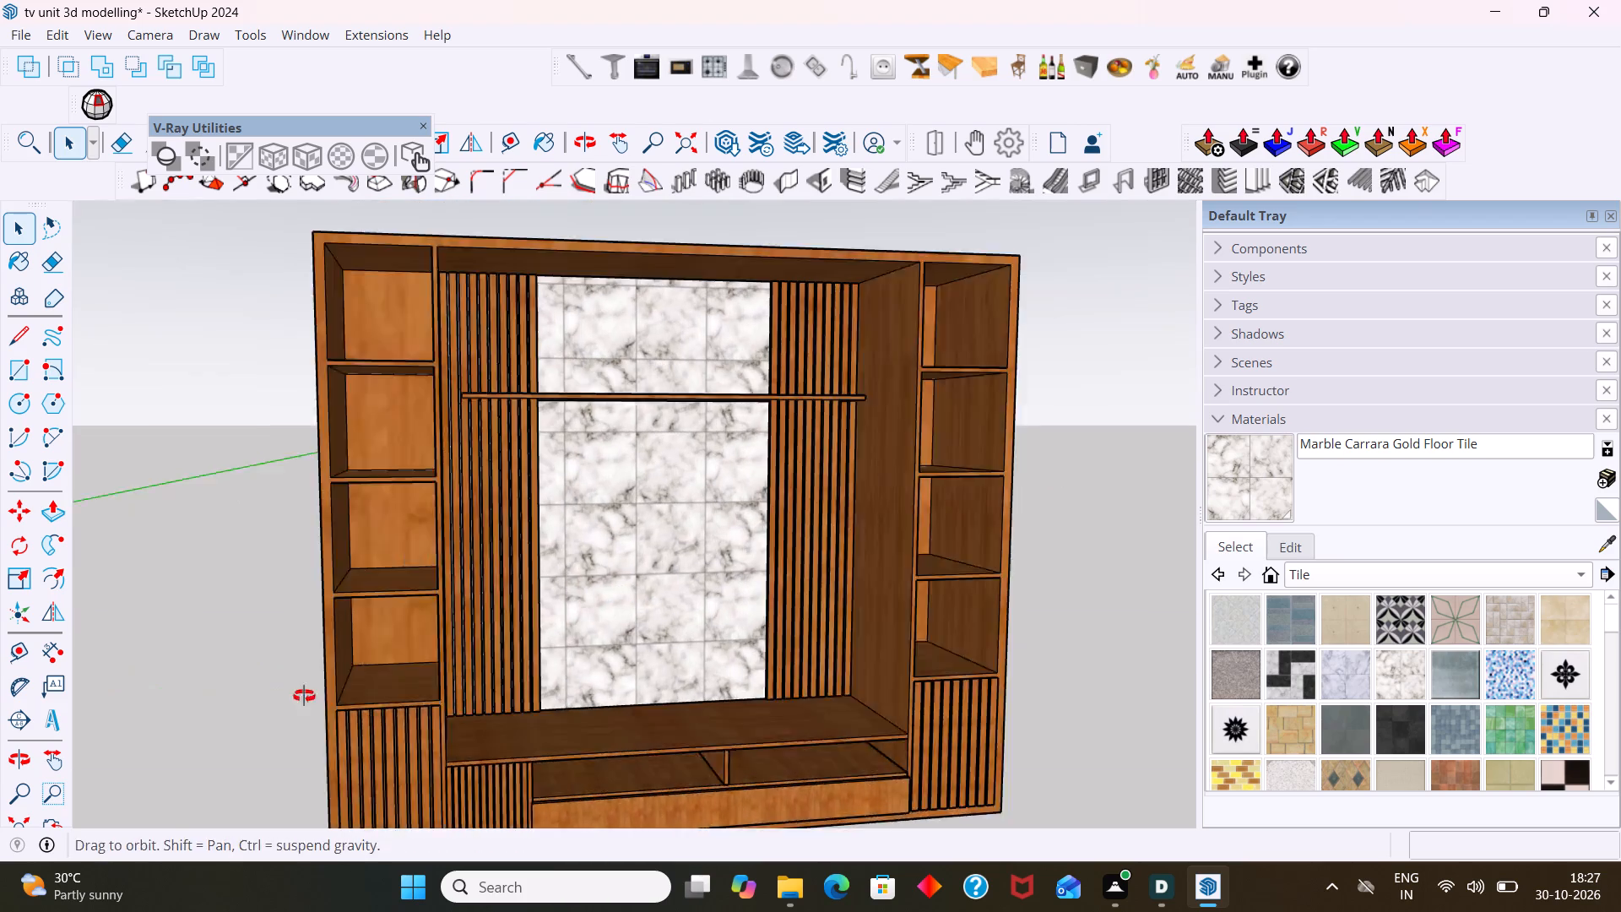
middle_drag(304, 696, 231, 706)
scroll(231, 706, down, 1)
scroll(496, 644, up, 1)
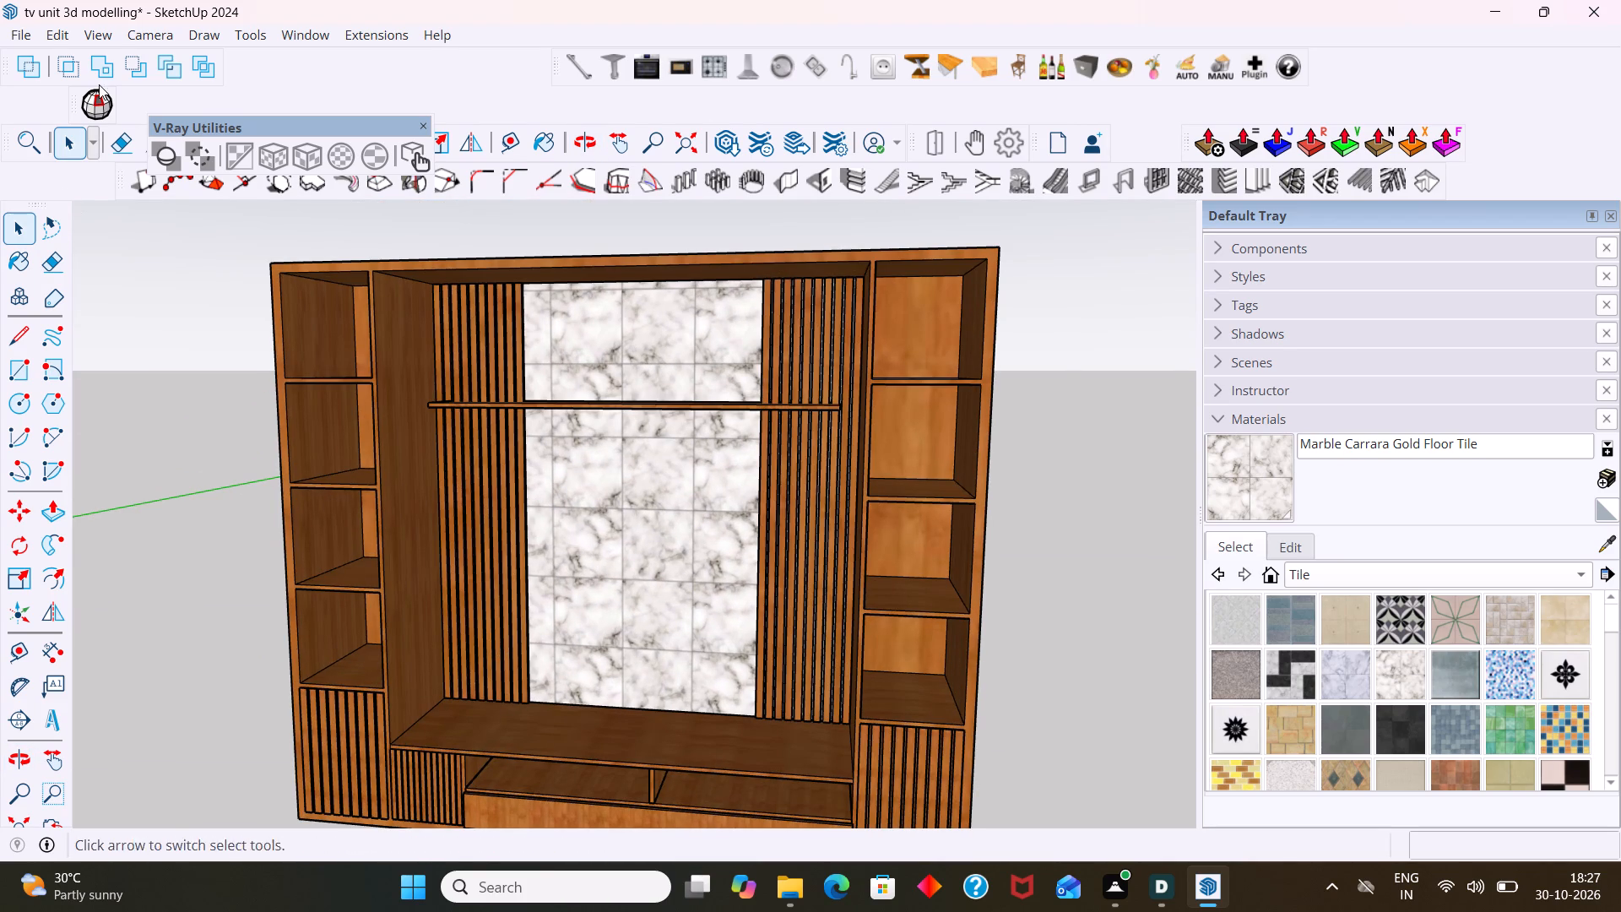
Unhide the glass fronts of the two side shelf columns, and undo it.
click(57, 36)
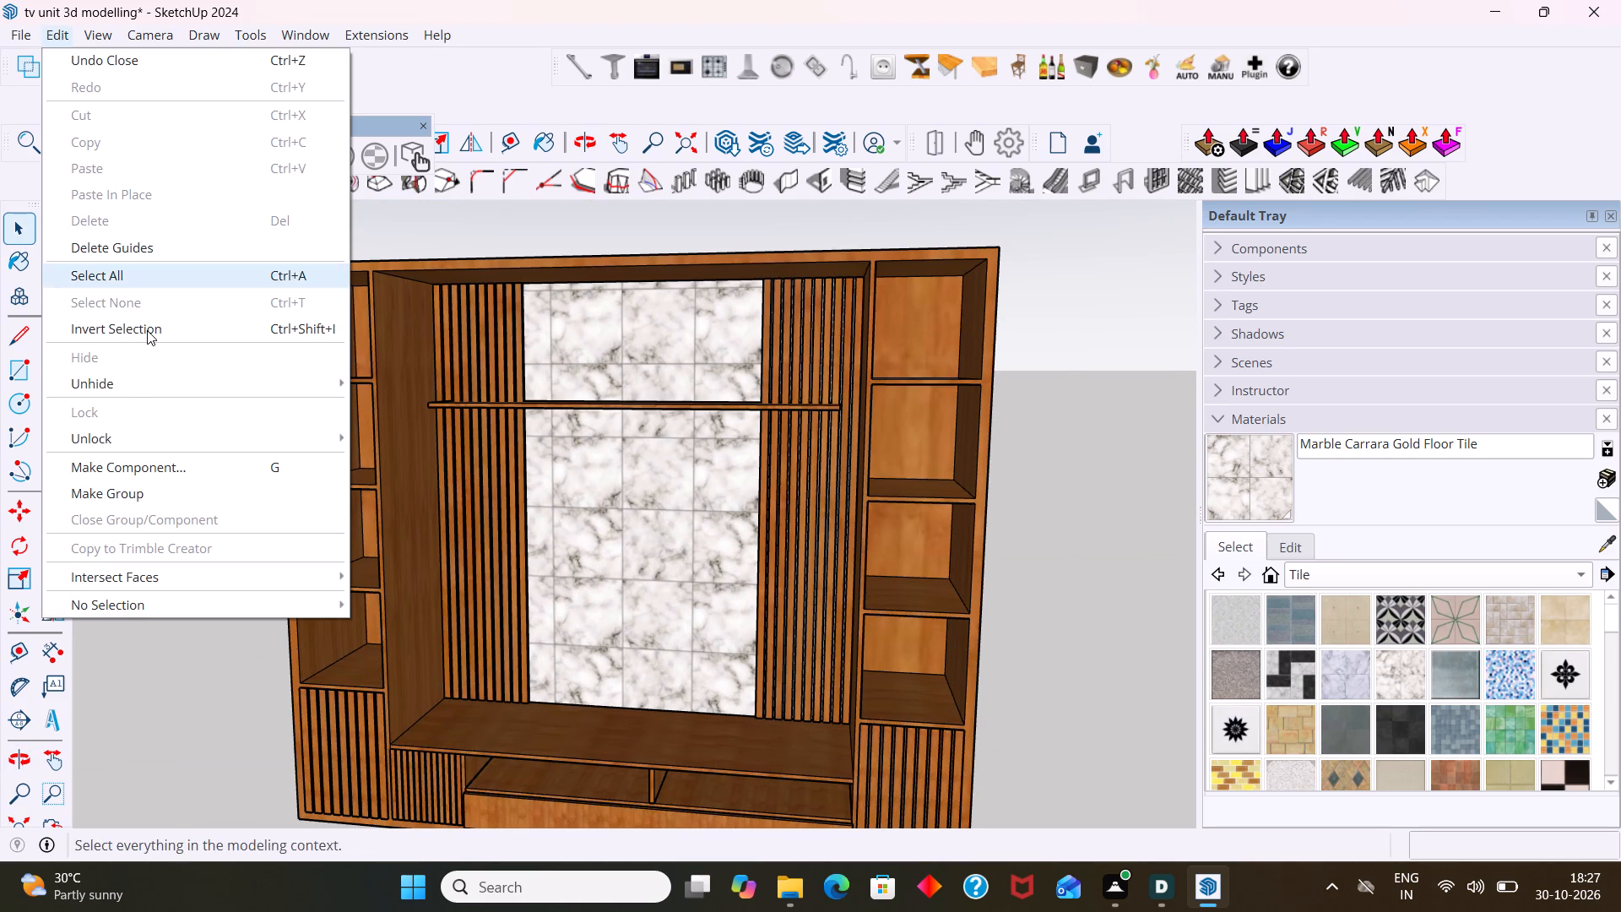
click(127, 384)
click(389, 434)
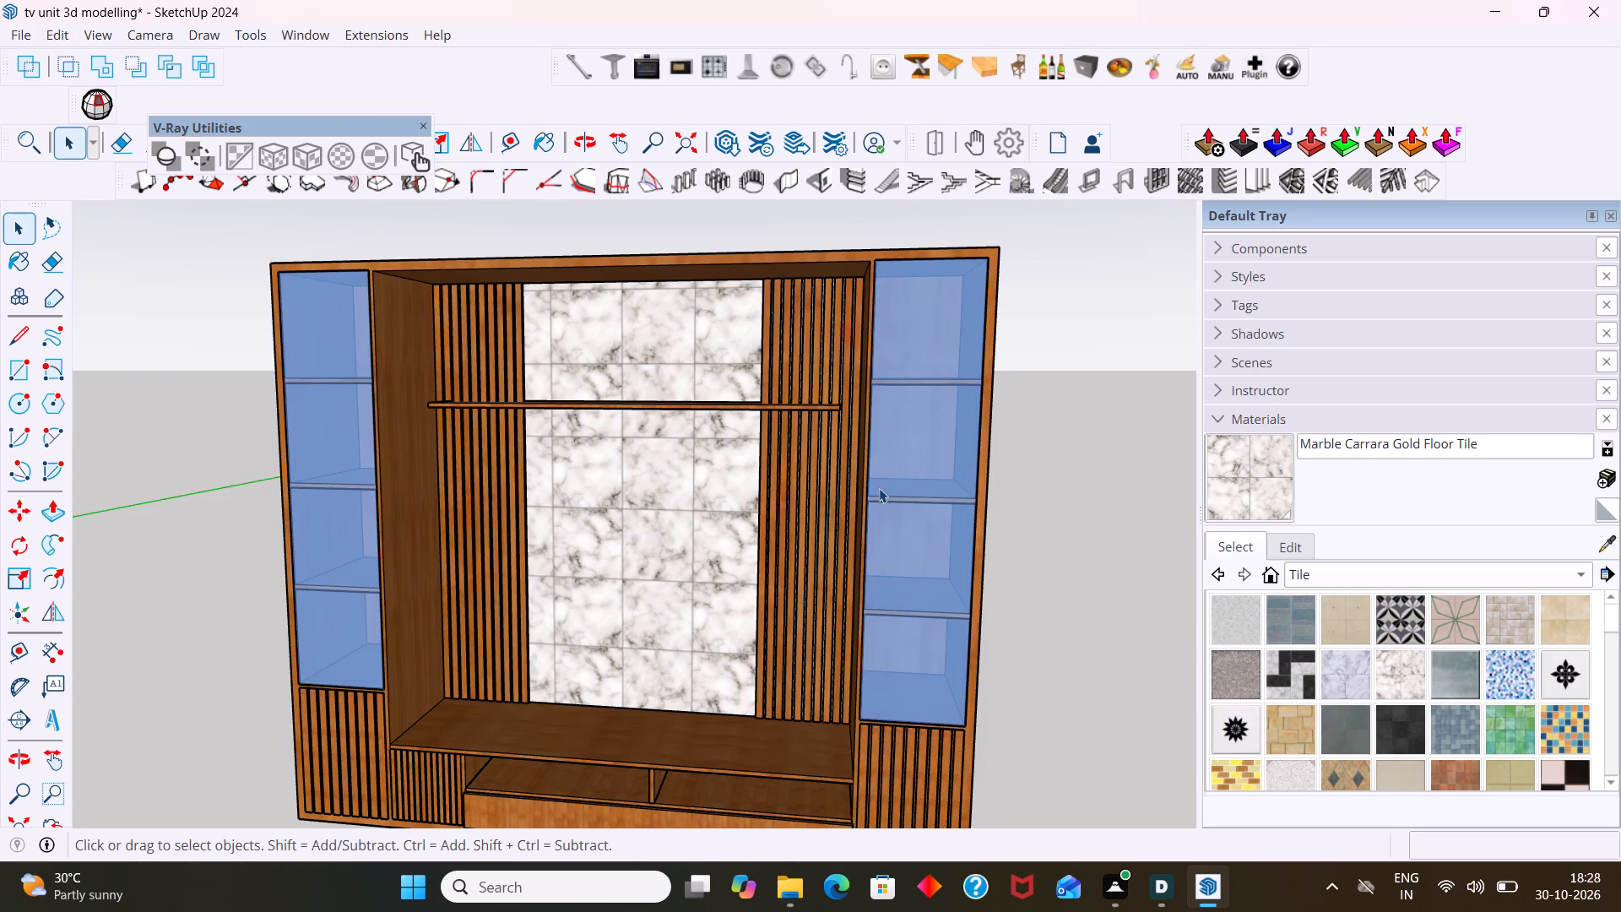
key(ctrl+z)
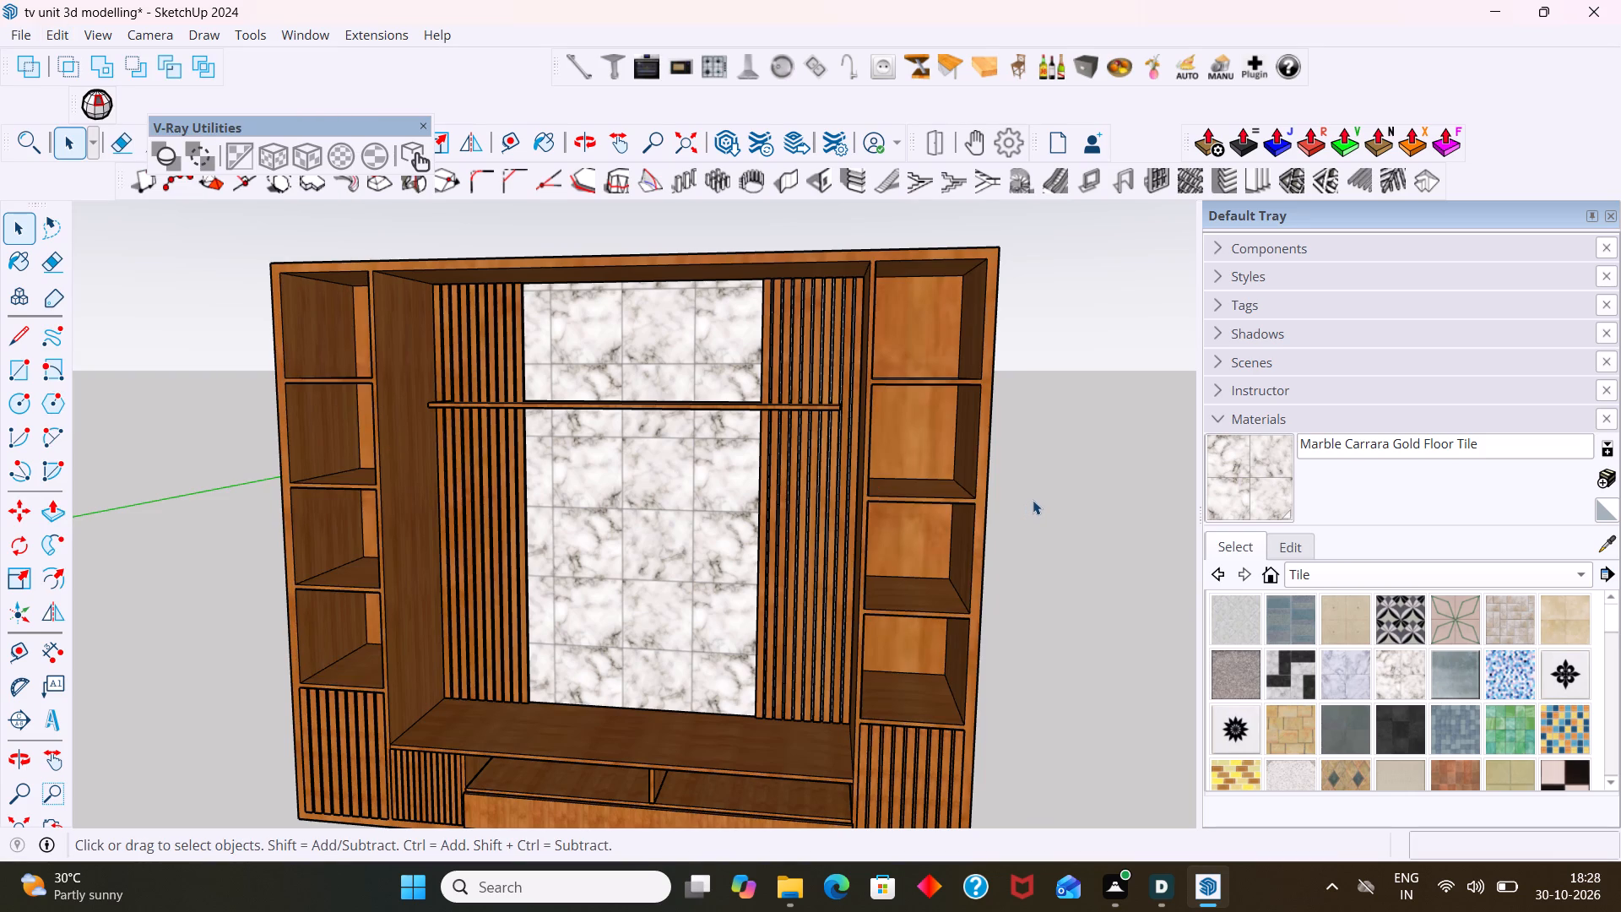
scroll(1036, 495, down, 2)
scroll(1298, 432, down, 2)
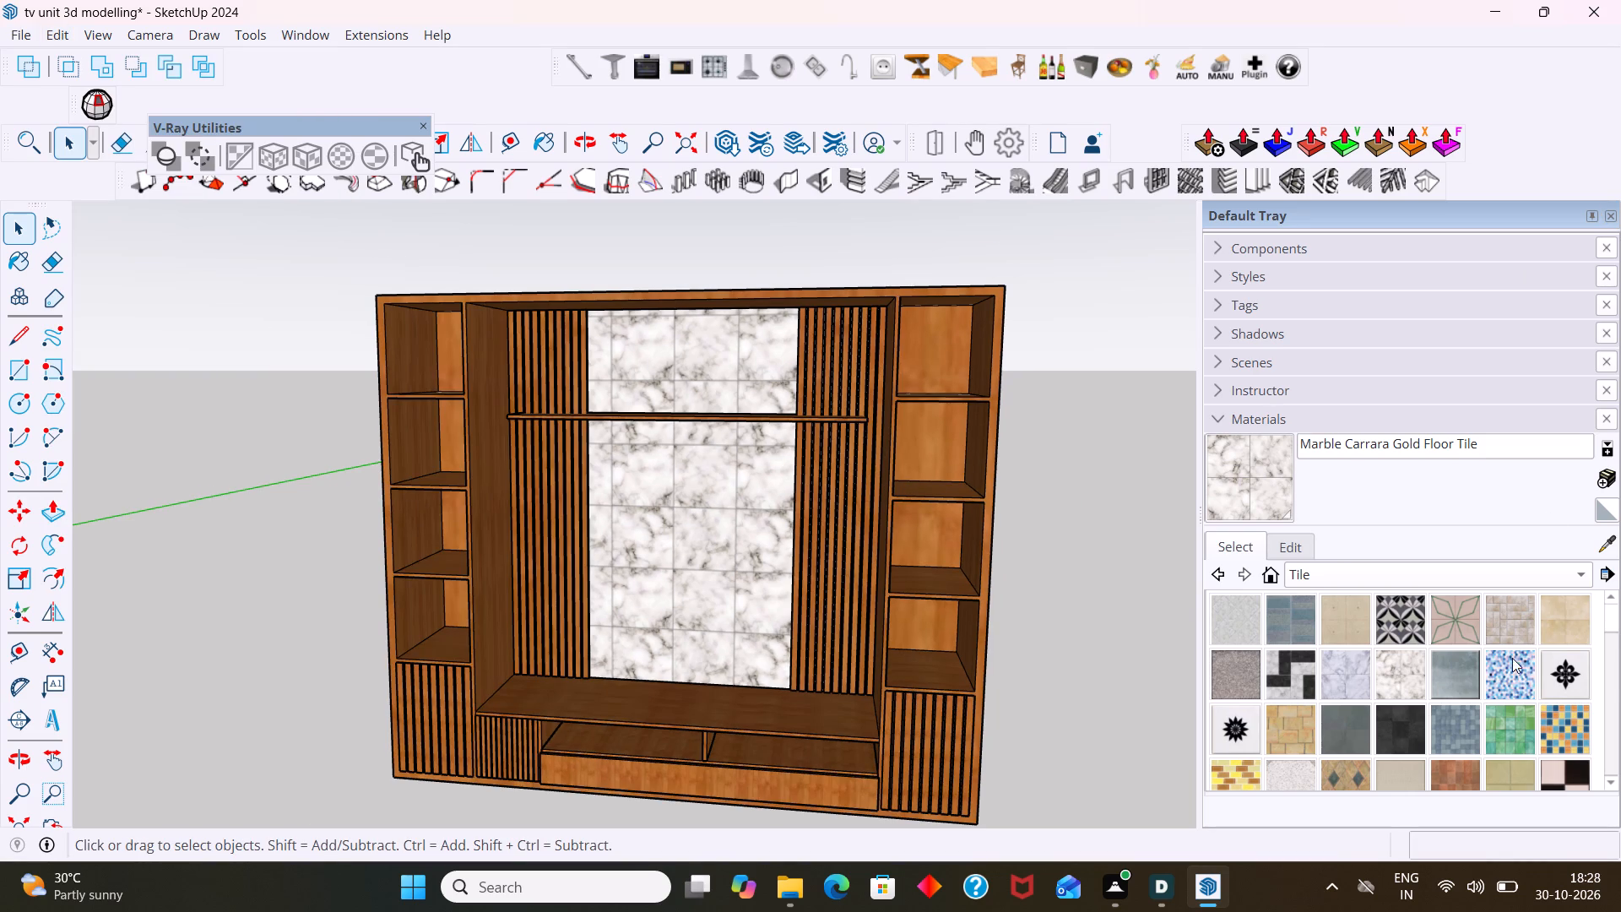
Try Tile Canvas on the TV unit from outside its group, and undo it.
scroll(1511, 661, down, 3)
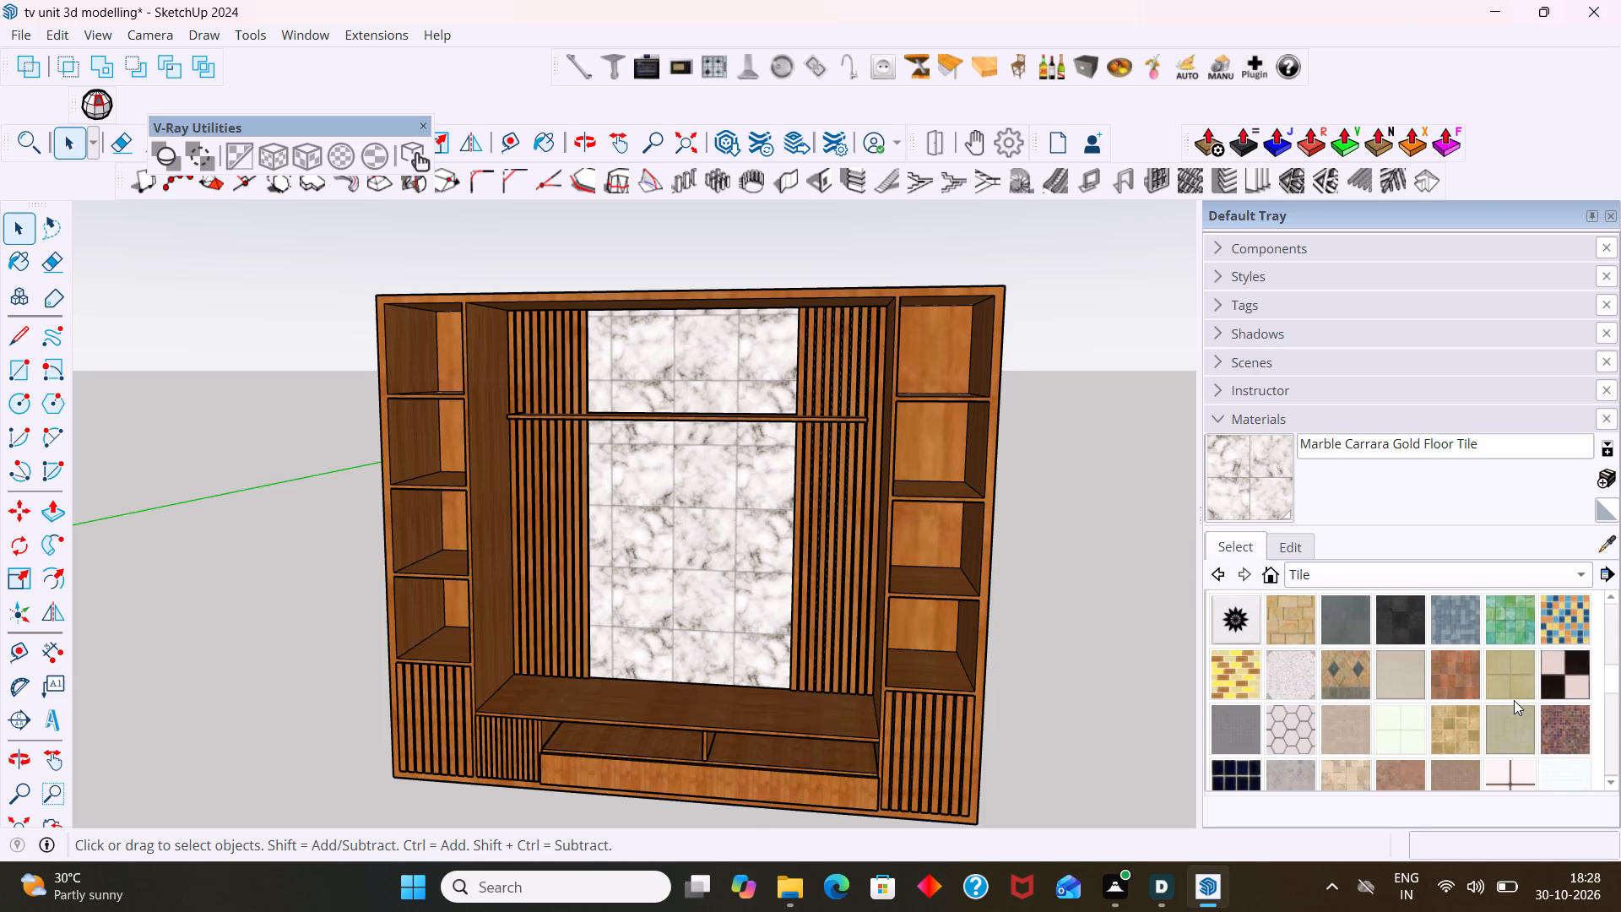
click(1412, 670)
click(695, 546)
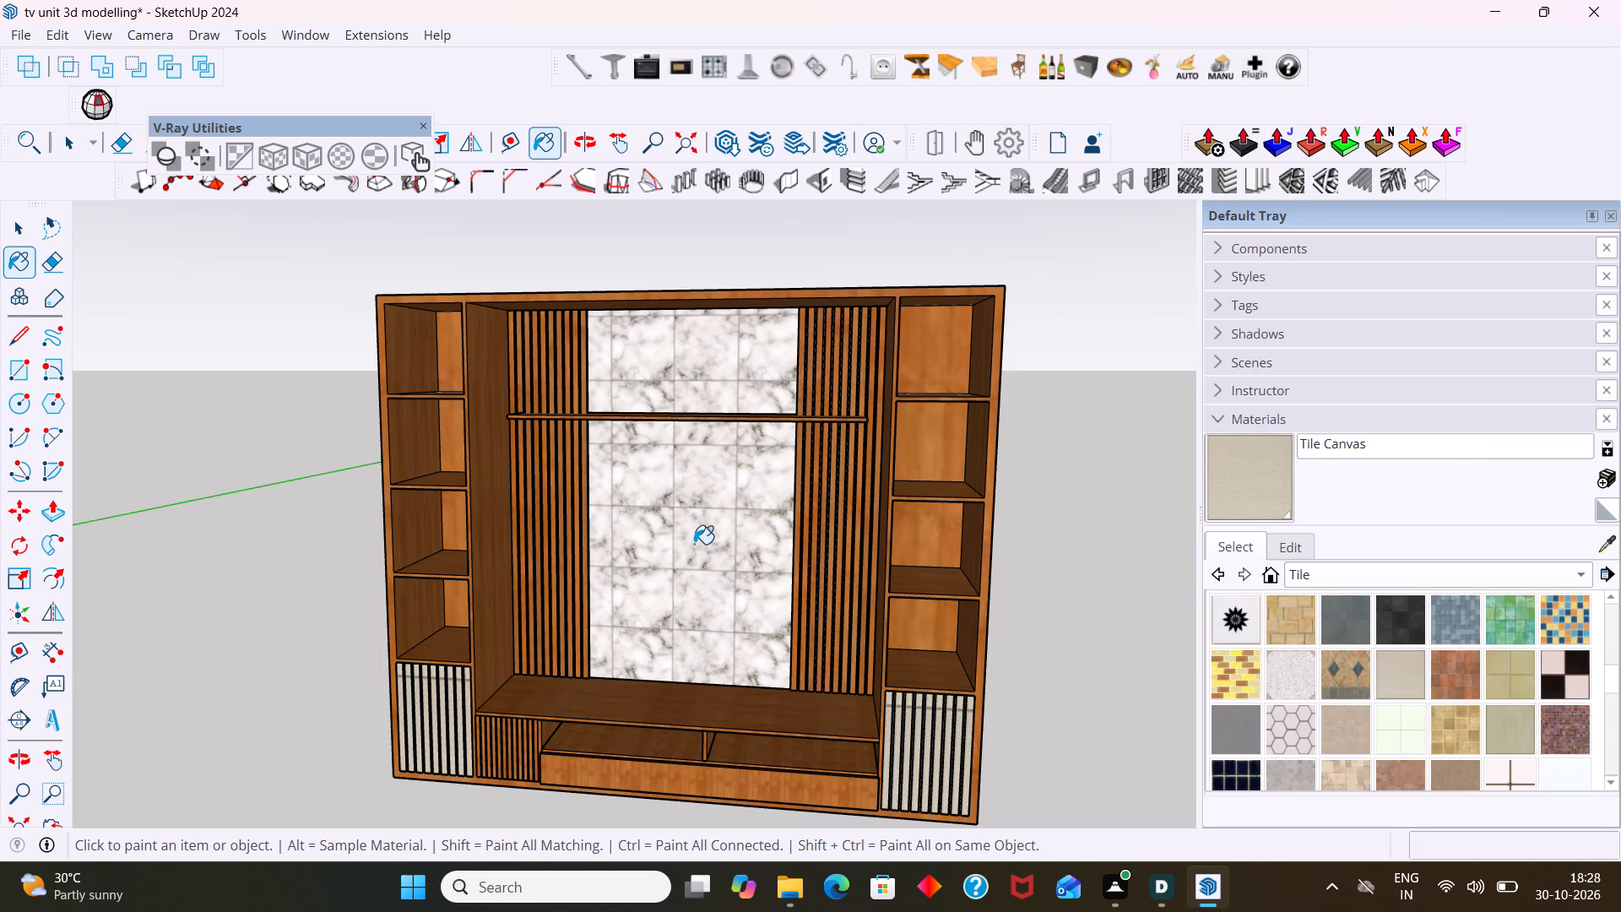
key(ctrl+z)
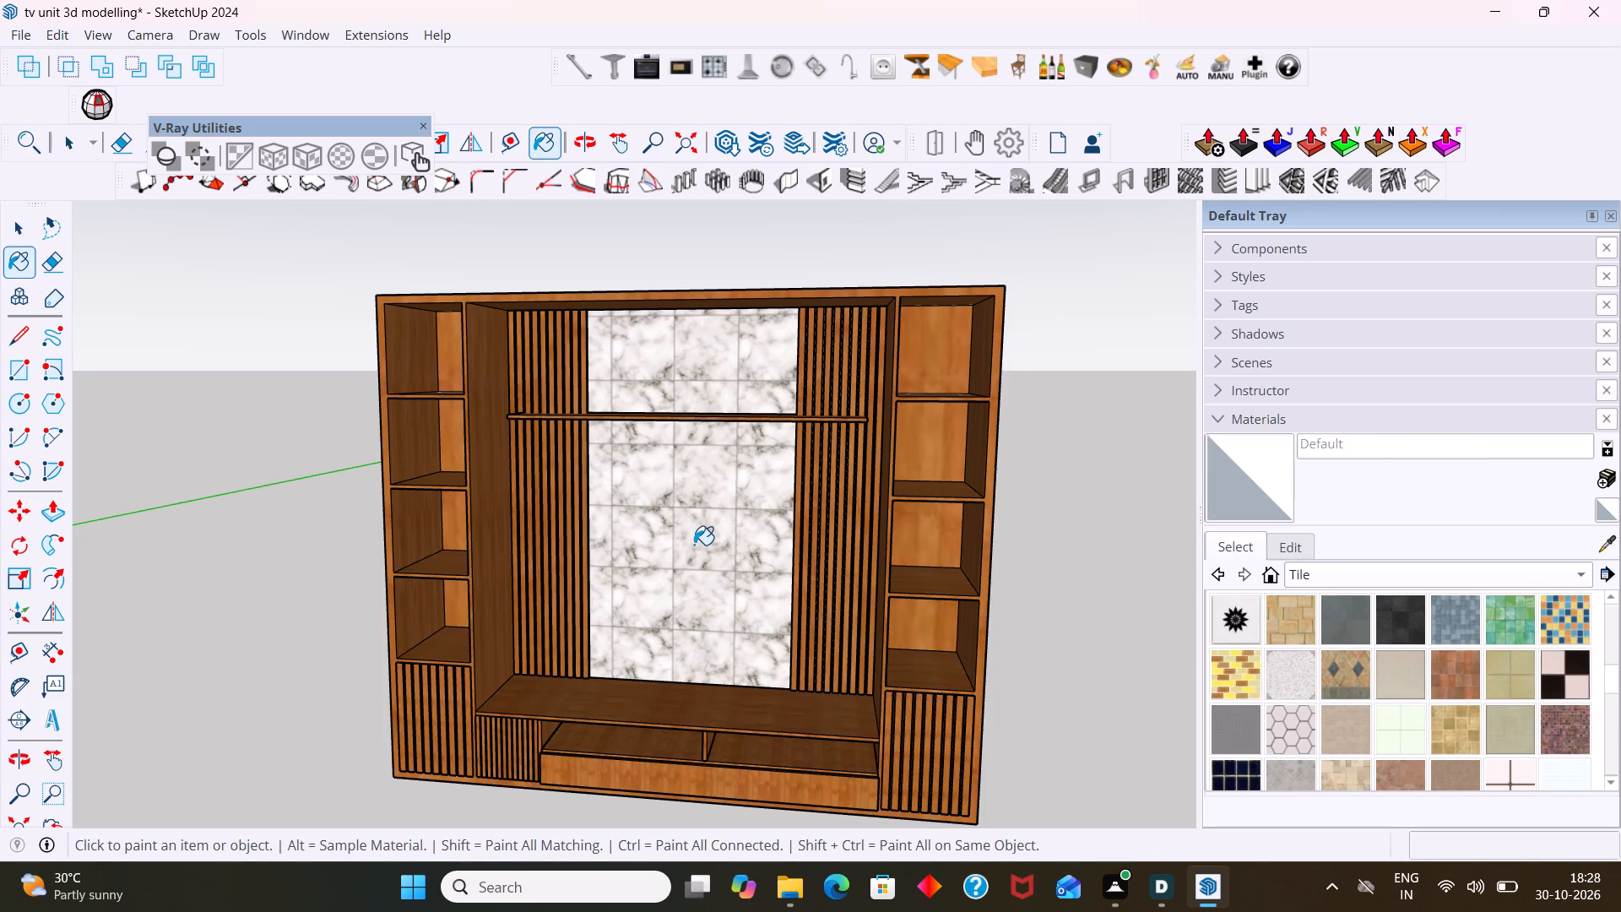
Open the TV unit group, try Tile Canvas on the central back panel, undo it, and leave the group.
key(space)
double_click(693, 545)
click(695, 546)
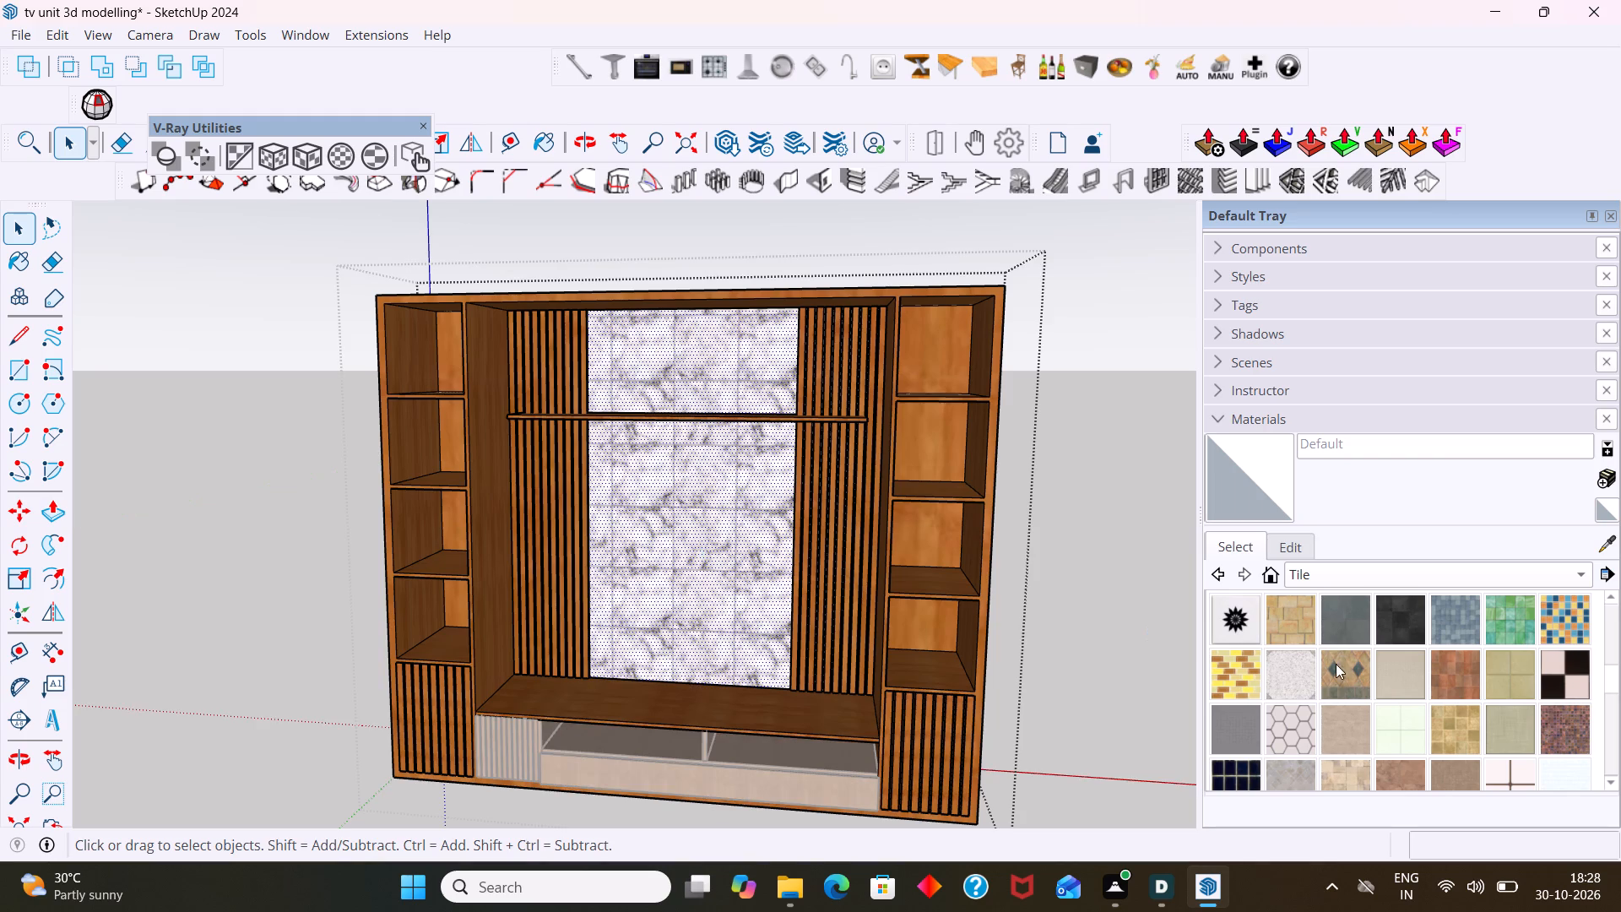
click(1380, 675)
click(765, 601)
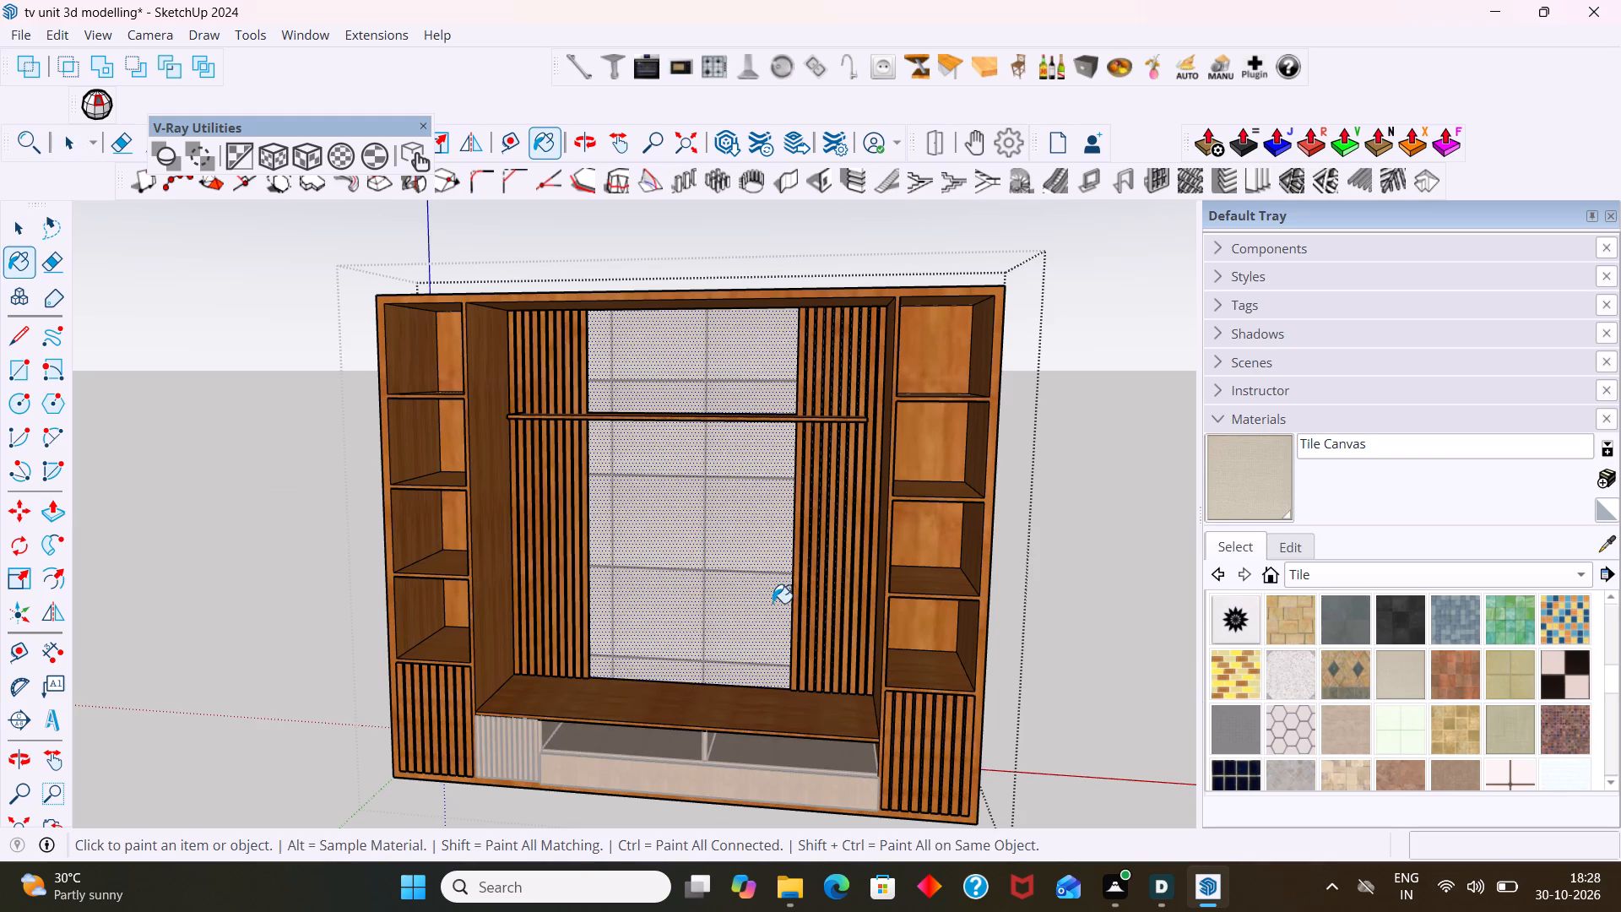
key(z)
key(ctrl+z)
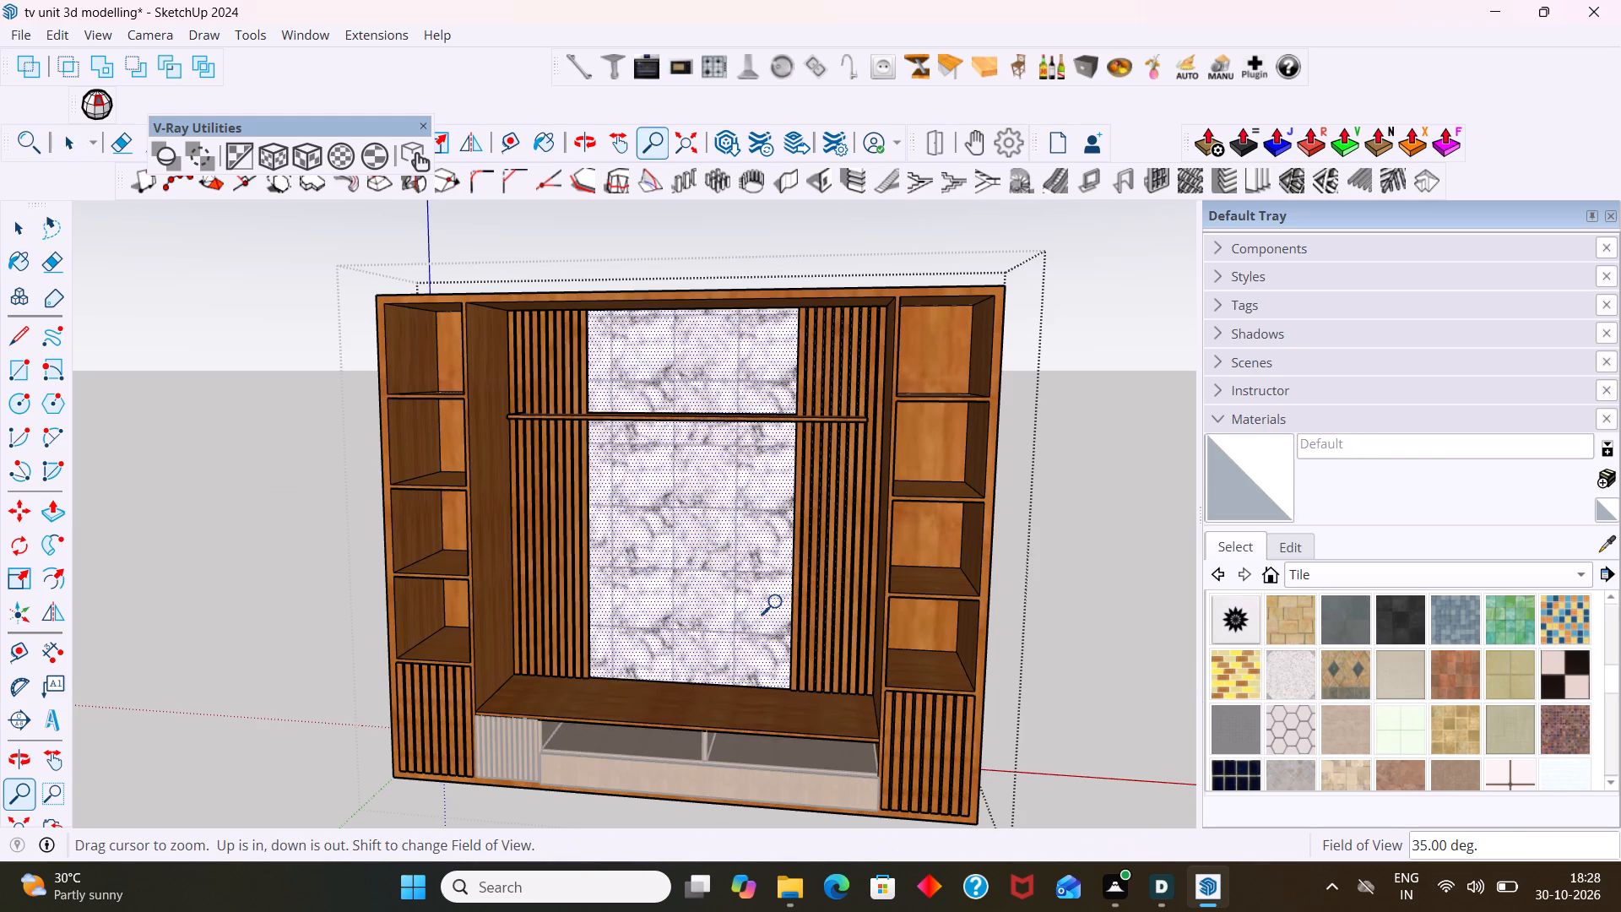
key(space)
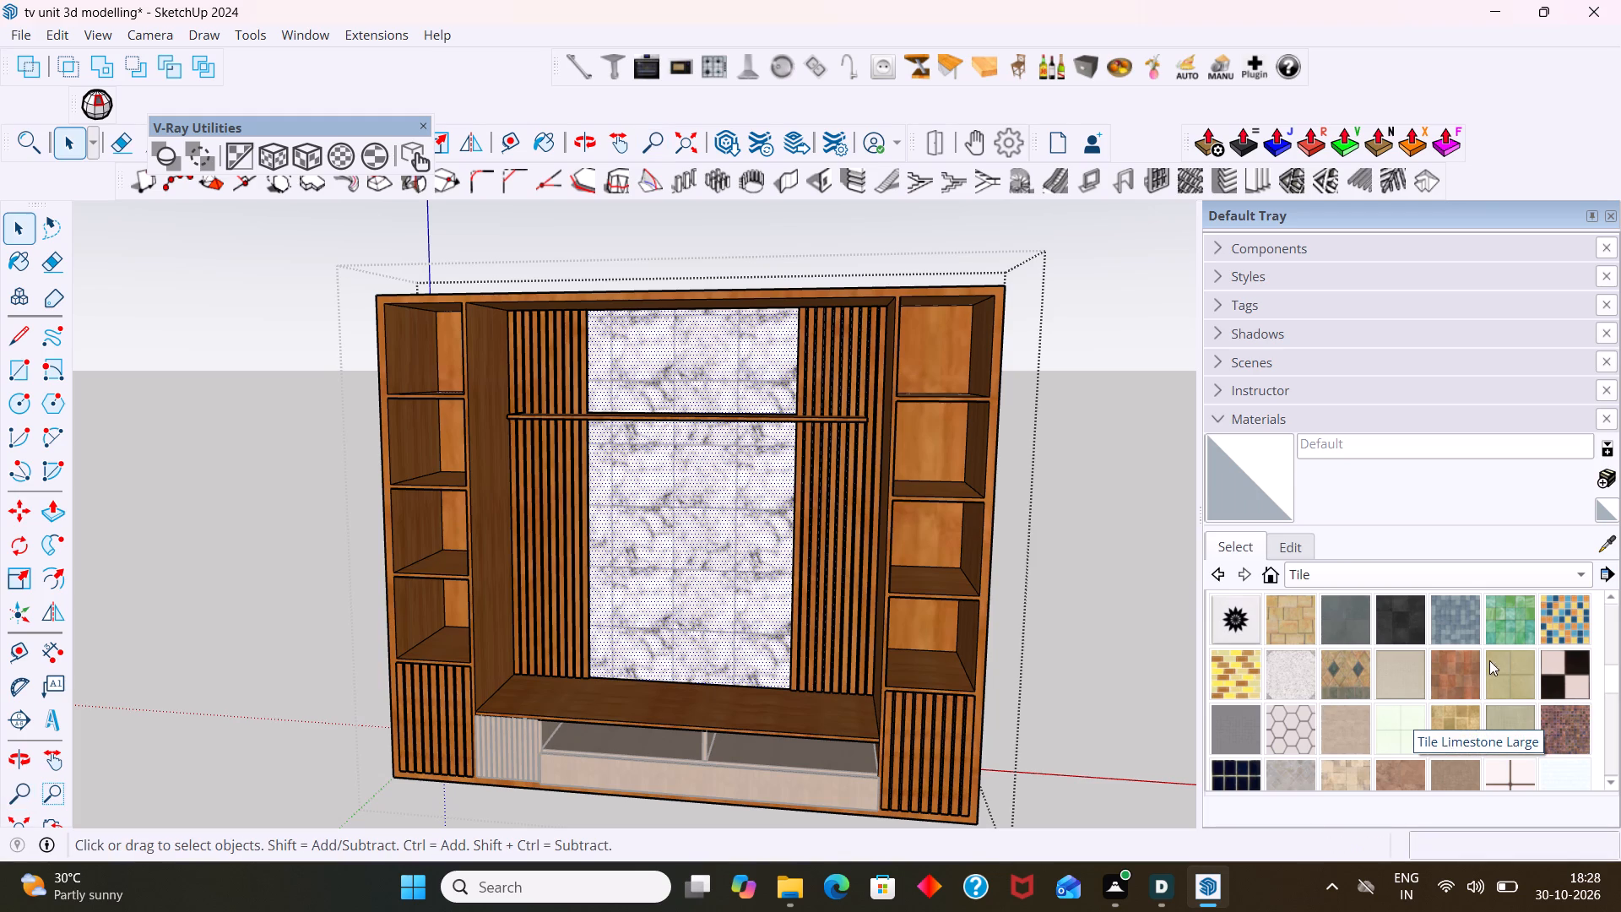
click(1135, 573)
Examine the marble tile on the central back panel up close and from different angles.
scroll(1135, 573, down, 5)
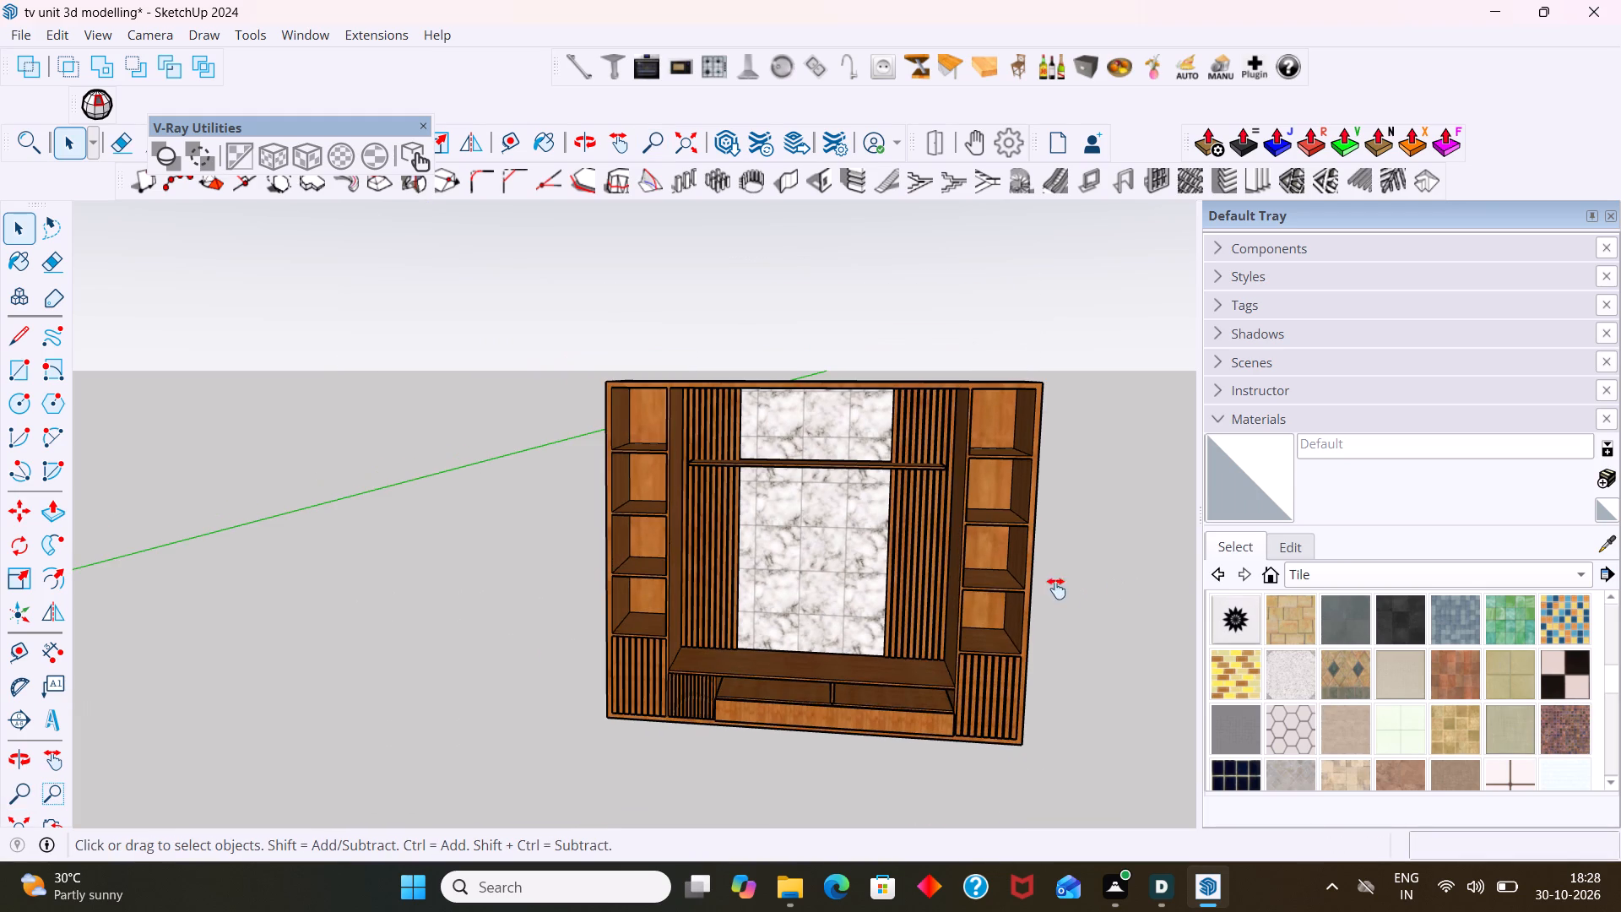
shift+middle_drag(1067, 589, 844, 632)
scroll(861, 625, down, 2)
scroll(652, 573, up, 6)
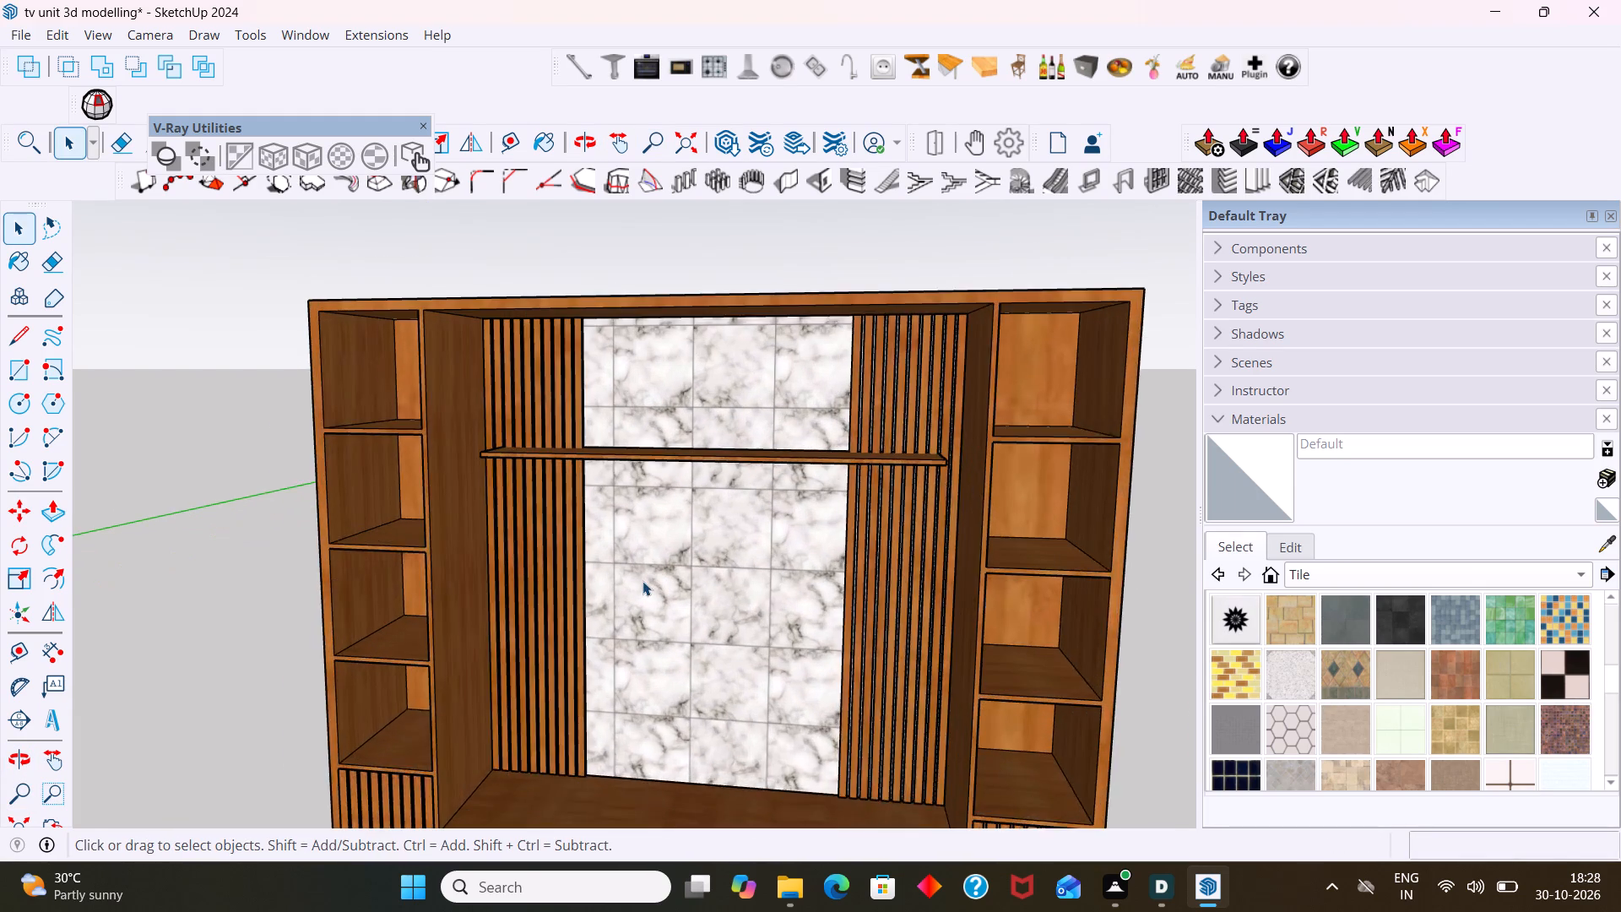
scroll(642, 581, up, 6)
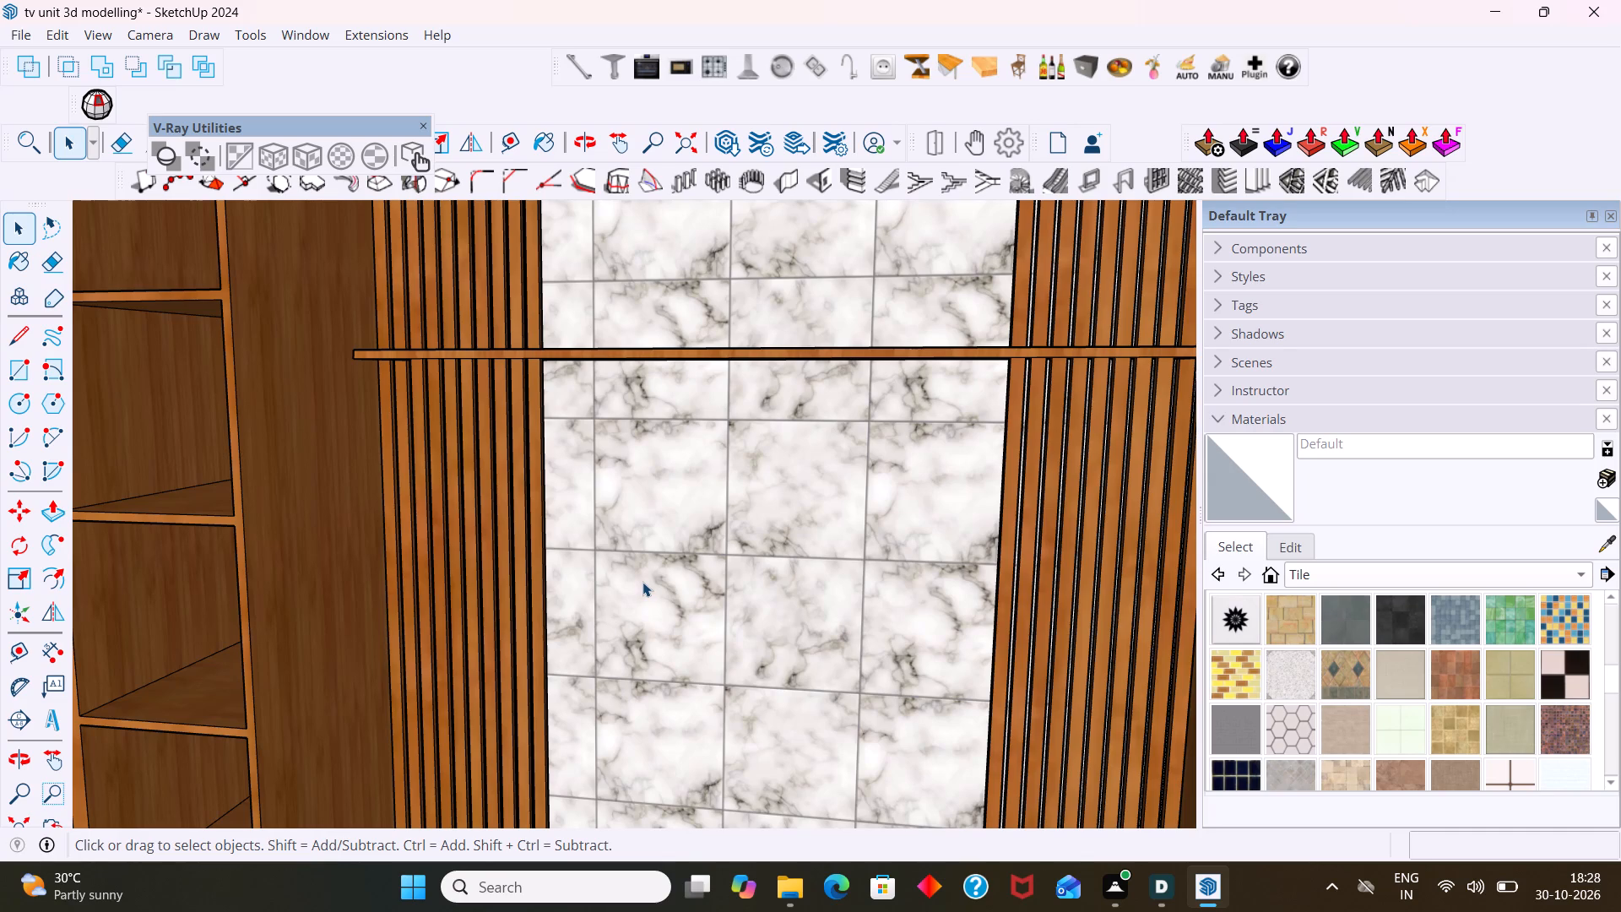
middle_drag(669, 586, 767, 604)
scroll(767, 604, down, 8)
middle_drag(767, 604, 761, 602)
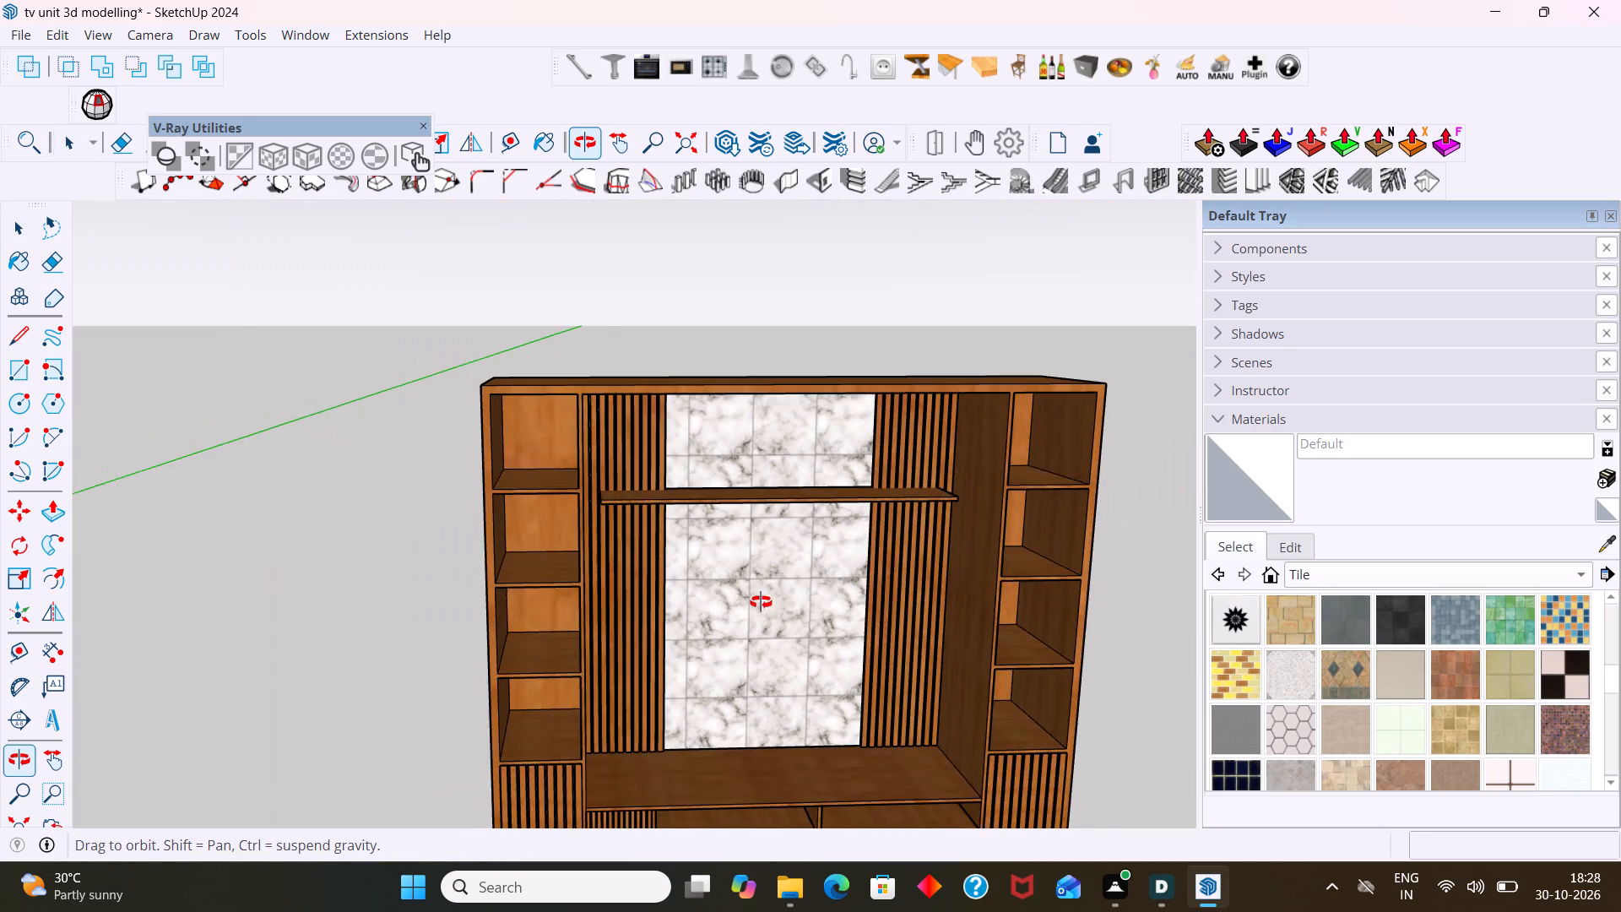
middle_drag(761, 602, 453, 600)
scroll(525, 586, up, 1)
middle_drag(613, 608, 783, 627)
scroll(781, 626, up, 1)
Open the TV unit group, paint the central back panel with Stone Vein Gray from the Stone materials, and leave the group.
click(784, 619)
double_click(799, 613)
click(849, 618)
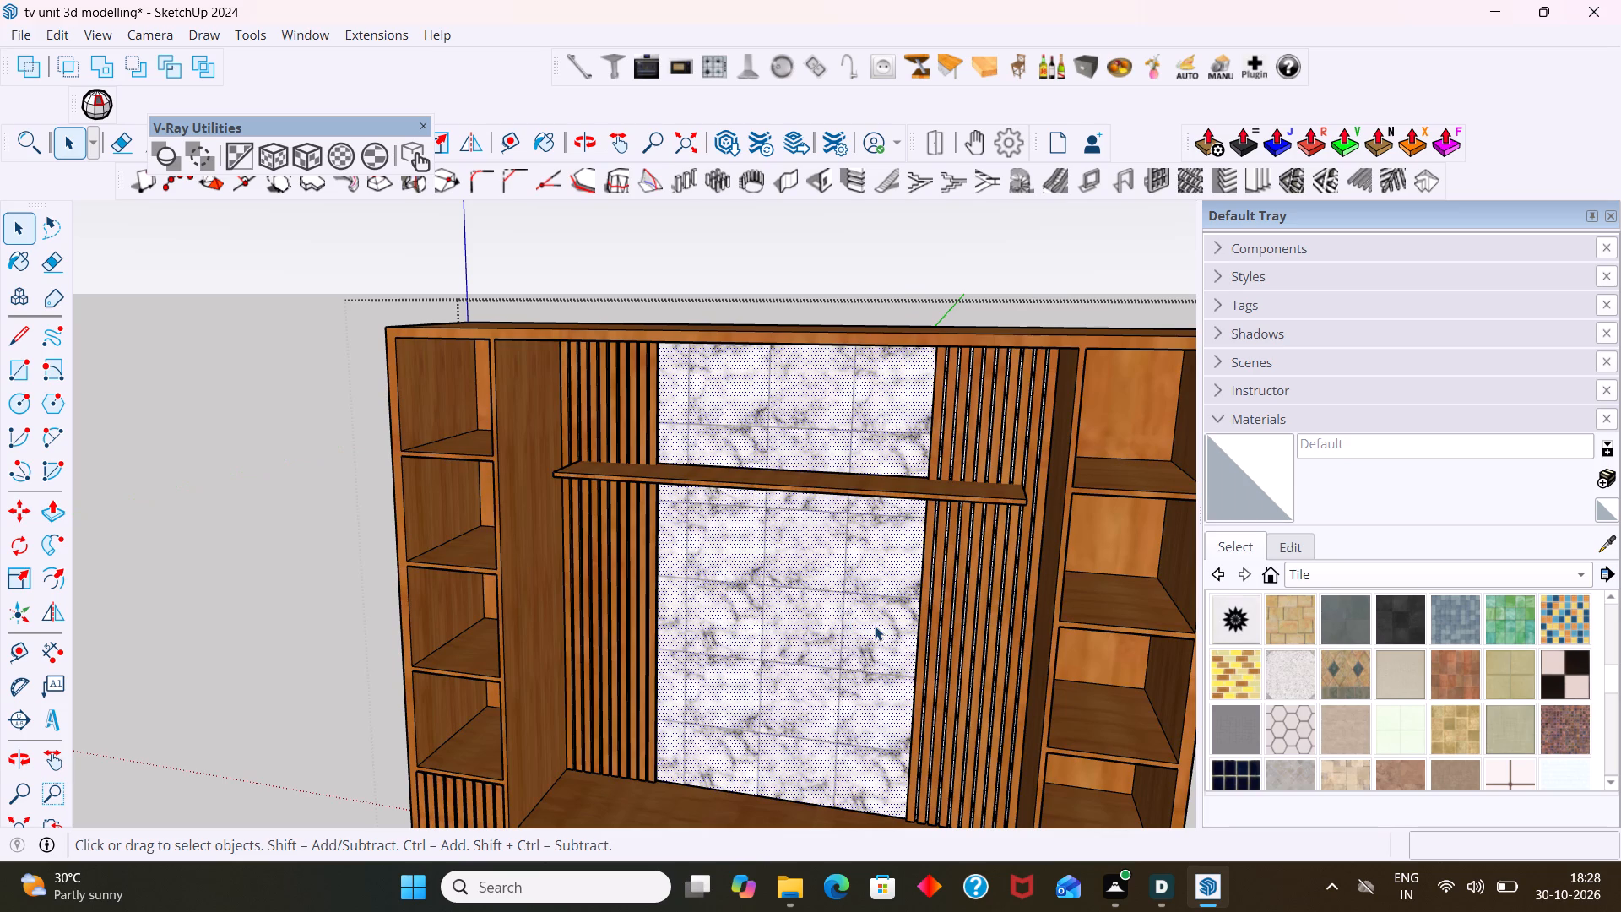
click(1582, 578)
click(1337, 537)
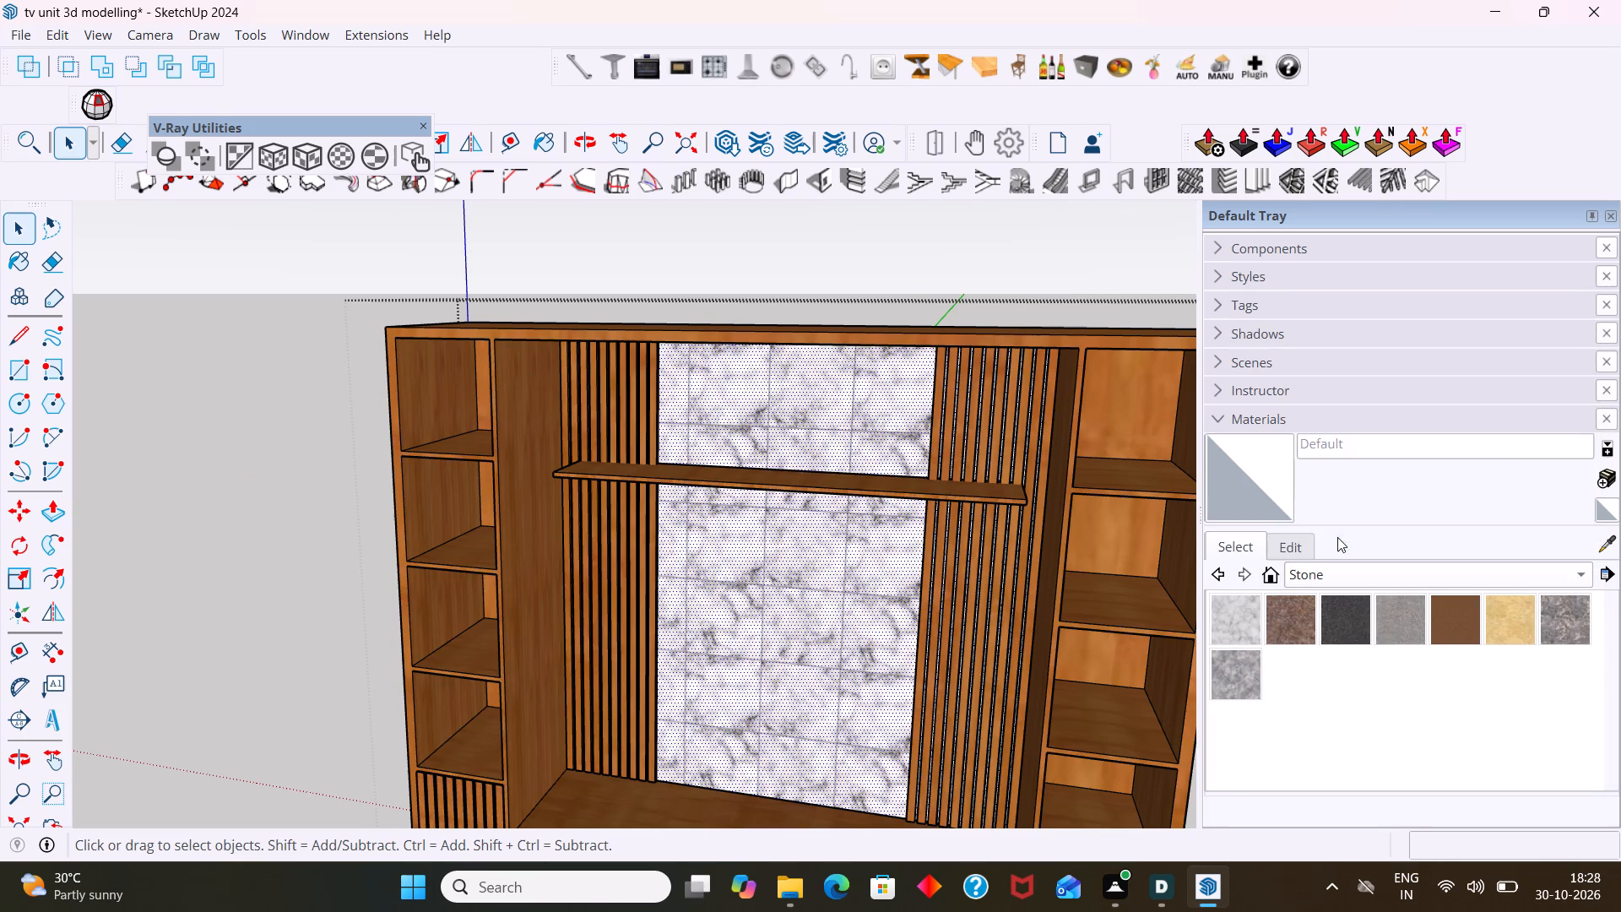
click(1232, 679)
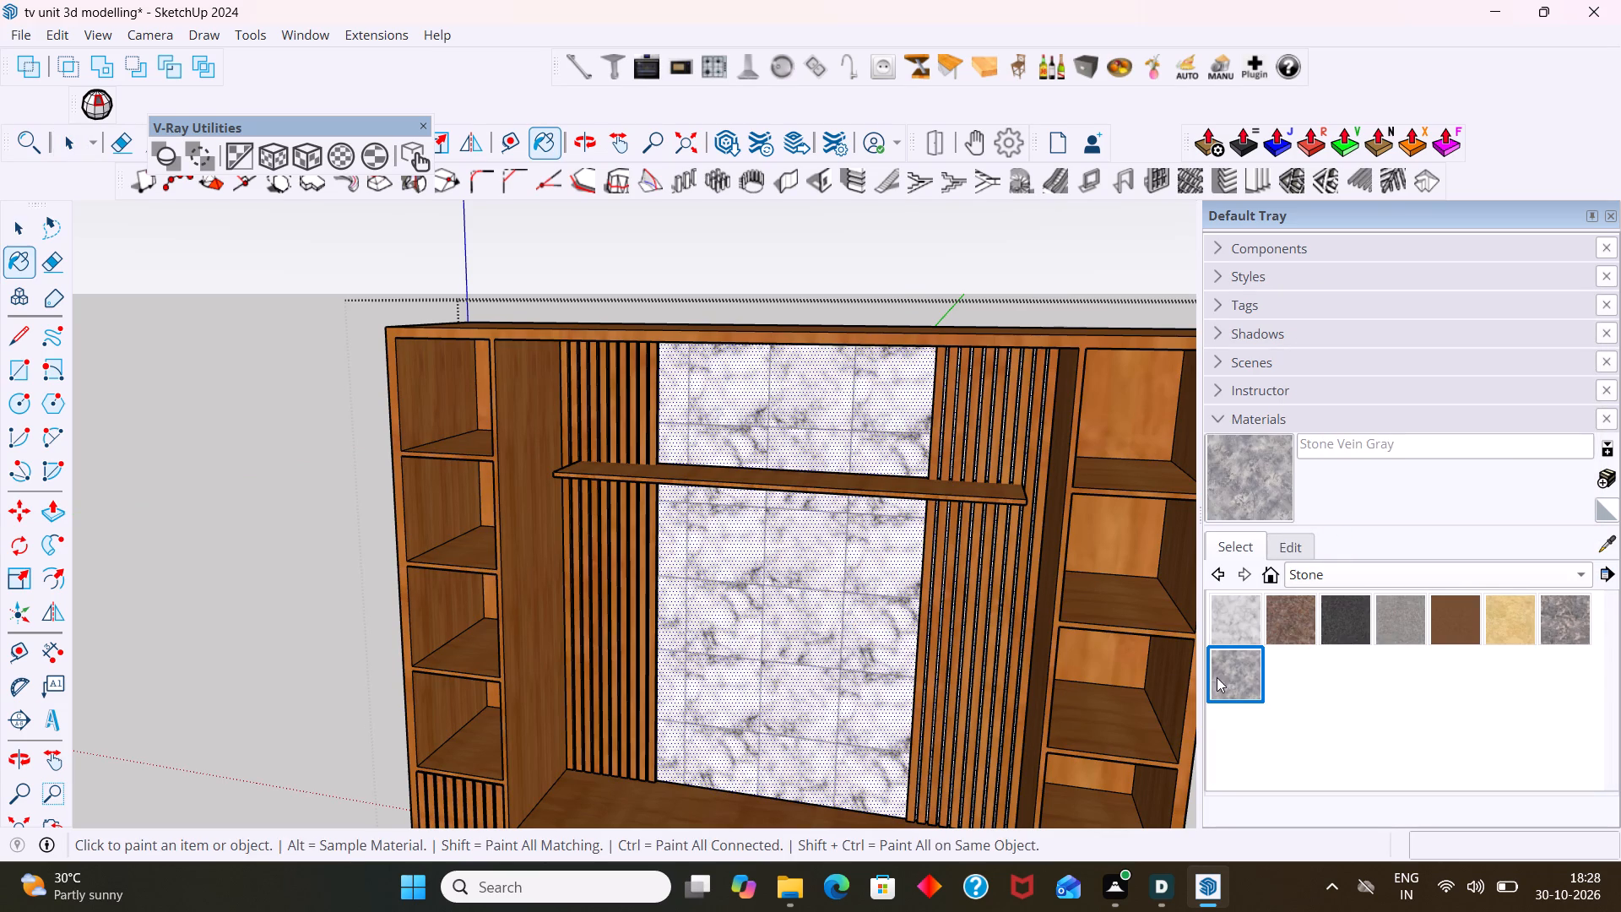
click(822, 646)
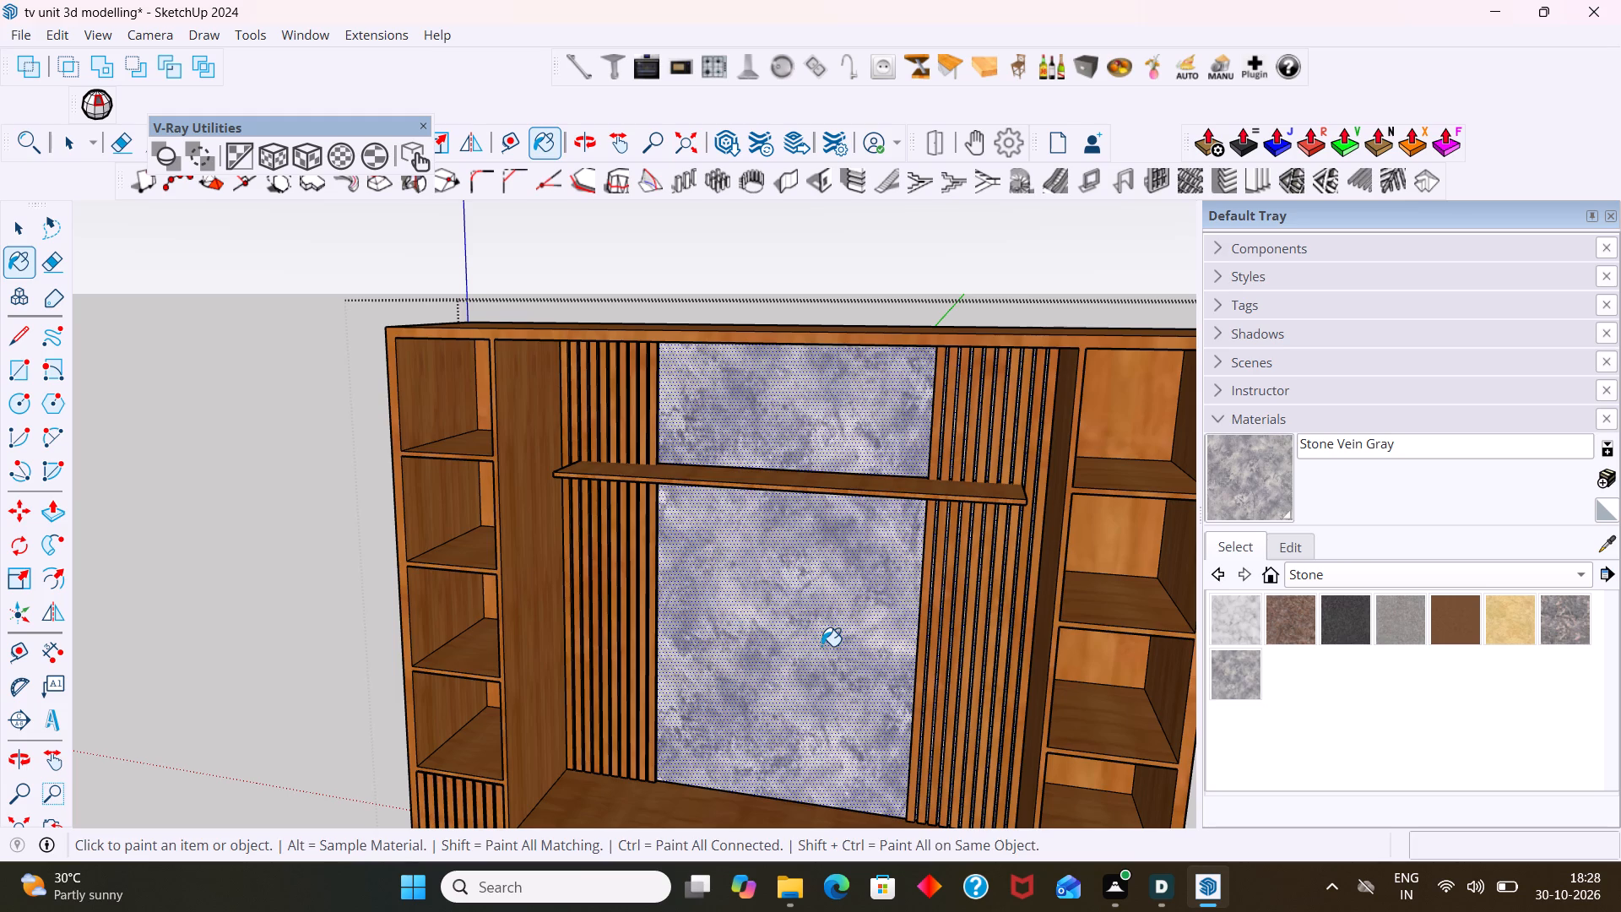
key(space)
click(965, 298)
Examine the Stone Vein Gray finish on the central back panel against the wooden slats and shelves.
scroll(966, 301, down, 4)
middle_drag(845, 591, 852, 591)
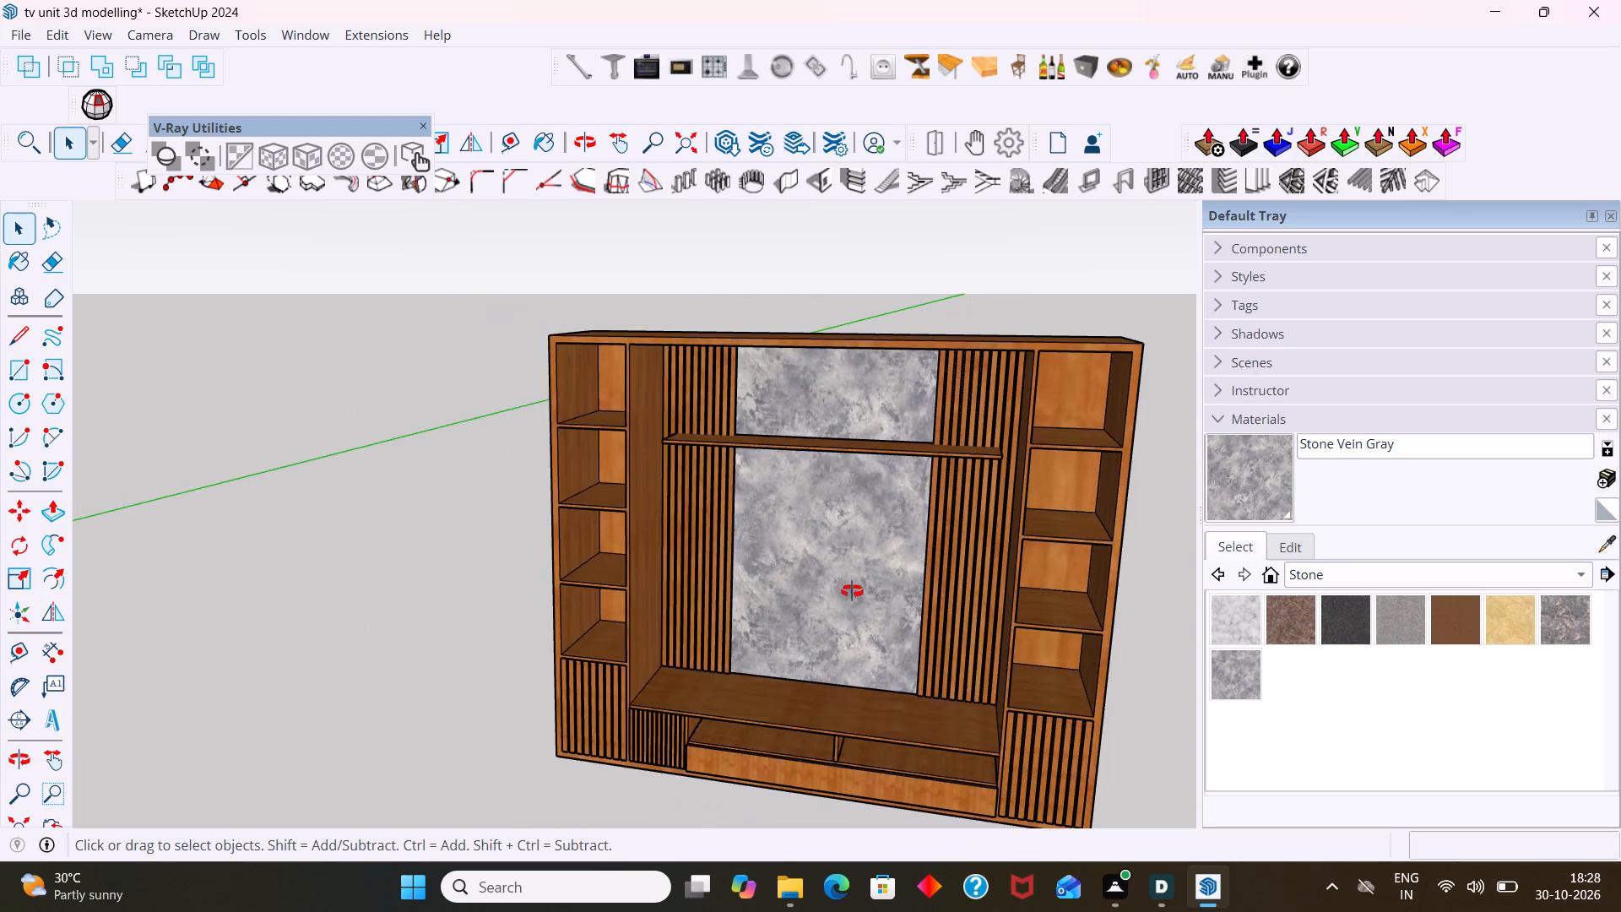
middle_drag(852, 591, 1062, 649)
scroll(679, 486, up, 18)
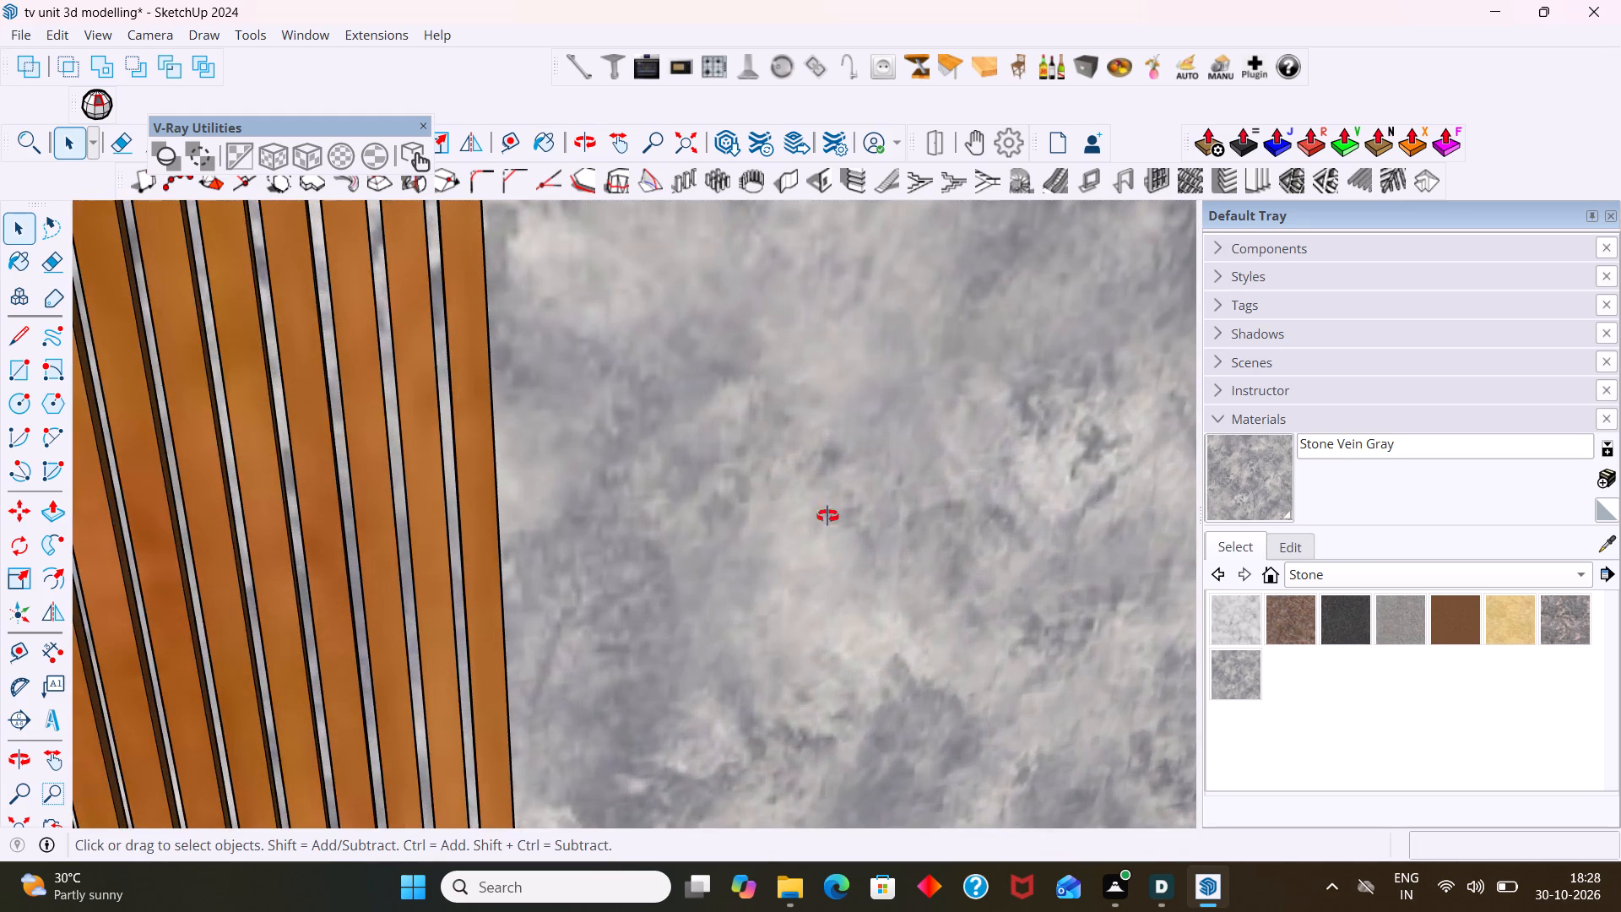
middle_drag(829, 516, 753, 501)
shift+middle_drag(767, 506, 442, 459)
scroll(479, 455, down, 10)
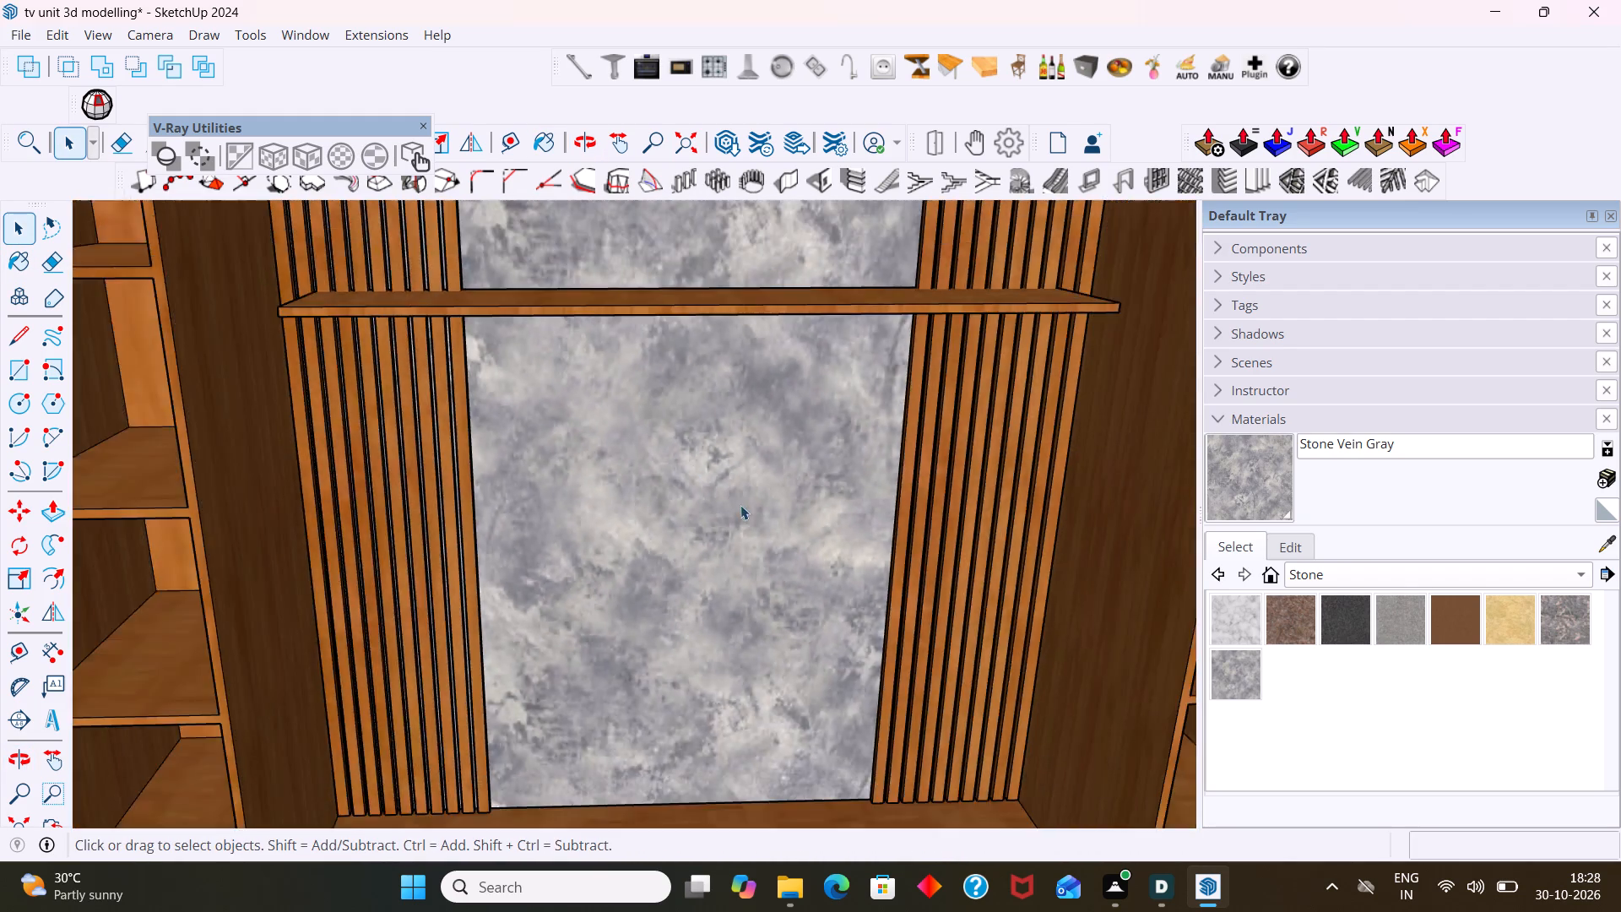
scroll(740, 505, down, 5)
scroll(1499, 624, down, 2)
scroll(1513, 620, up, 4)
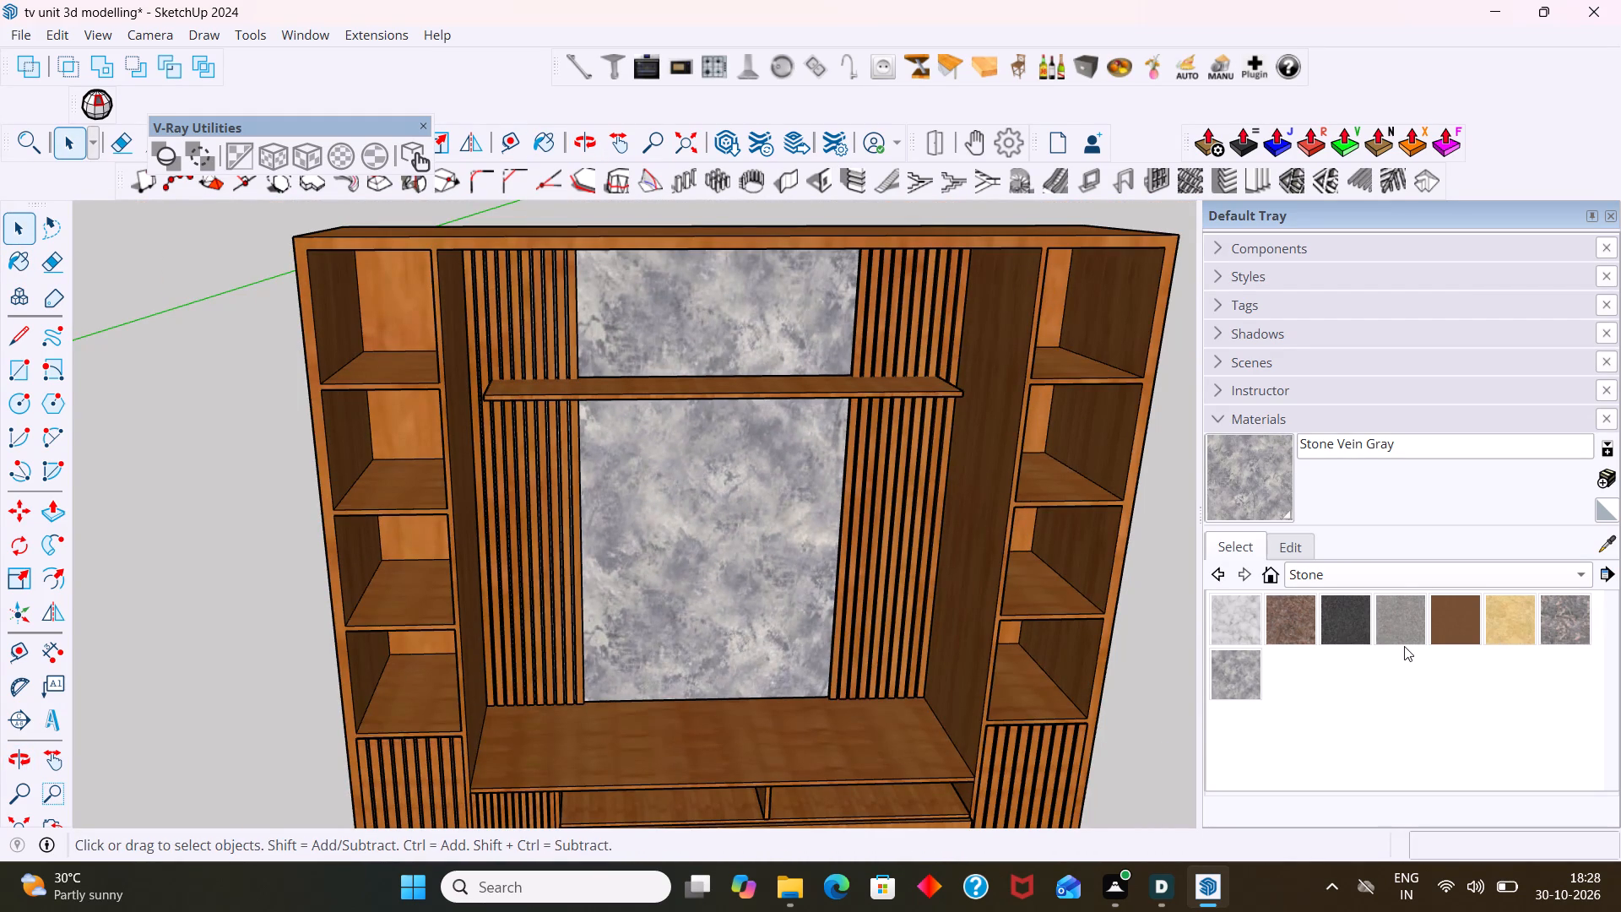
scroll(1404, 646, up, 1)
scroll(1236, 638, up, 2)
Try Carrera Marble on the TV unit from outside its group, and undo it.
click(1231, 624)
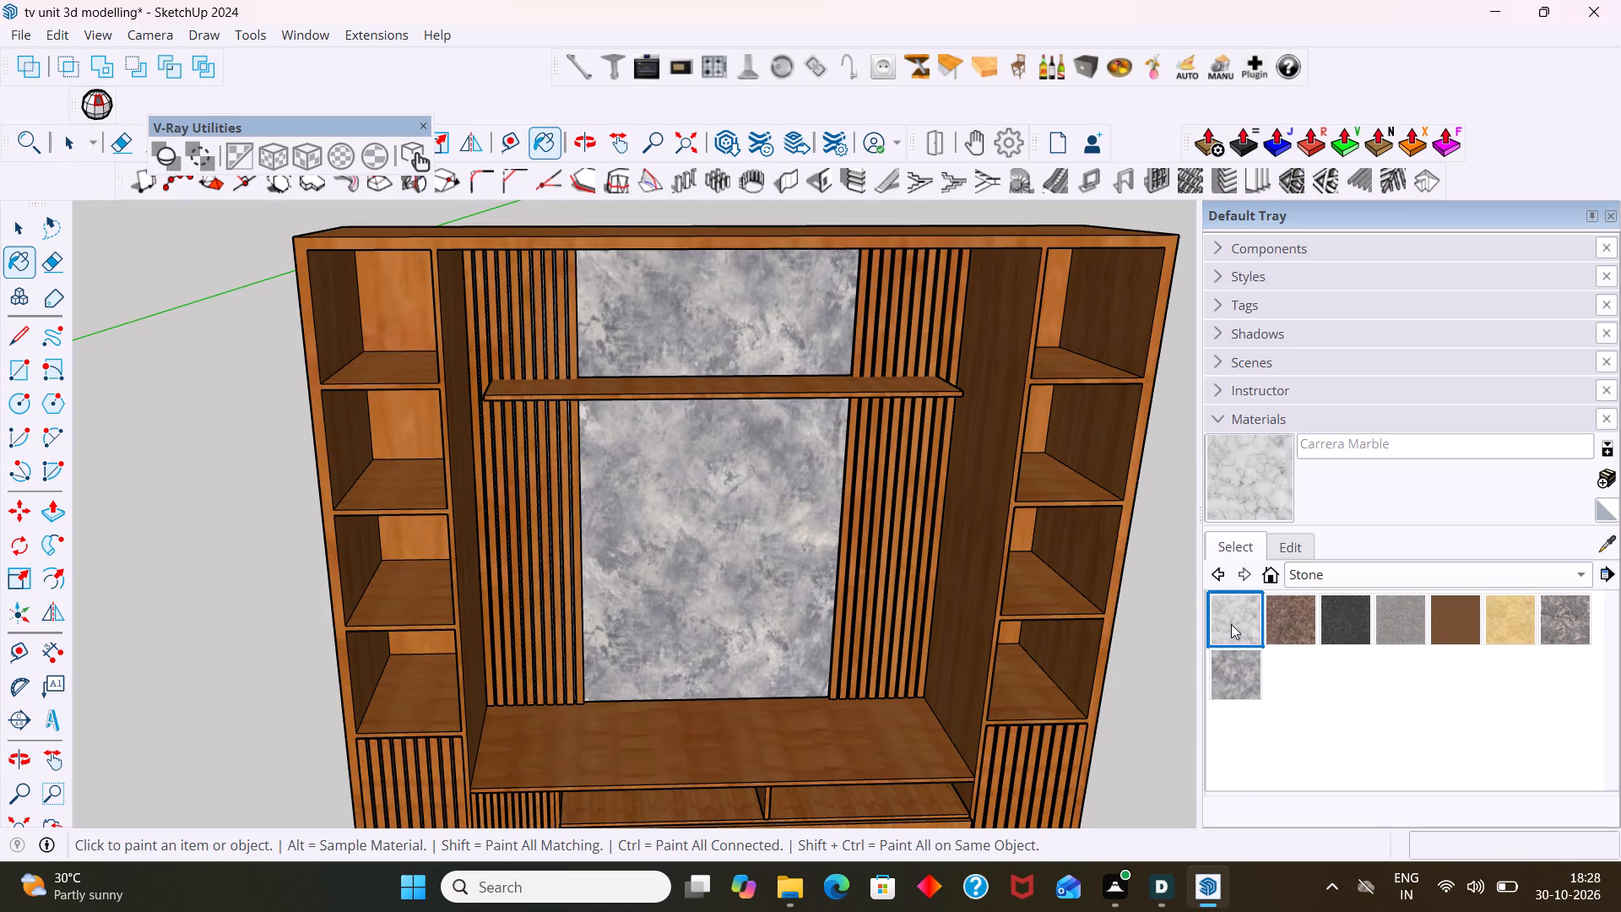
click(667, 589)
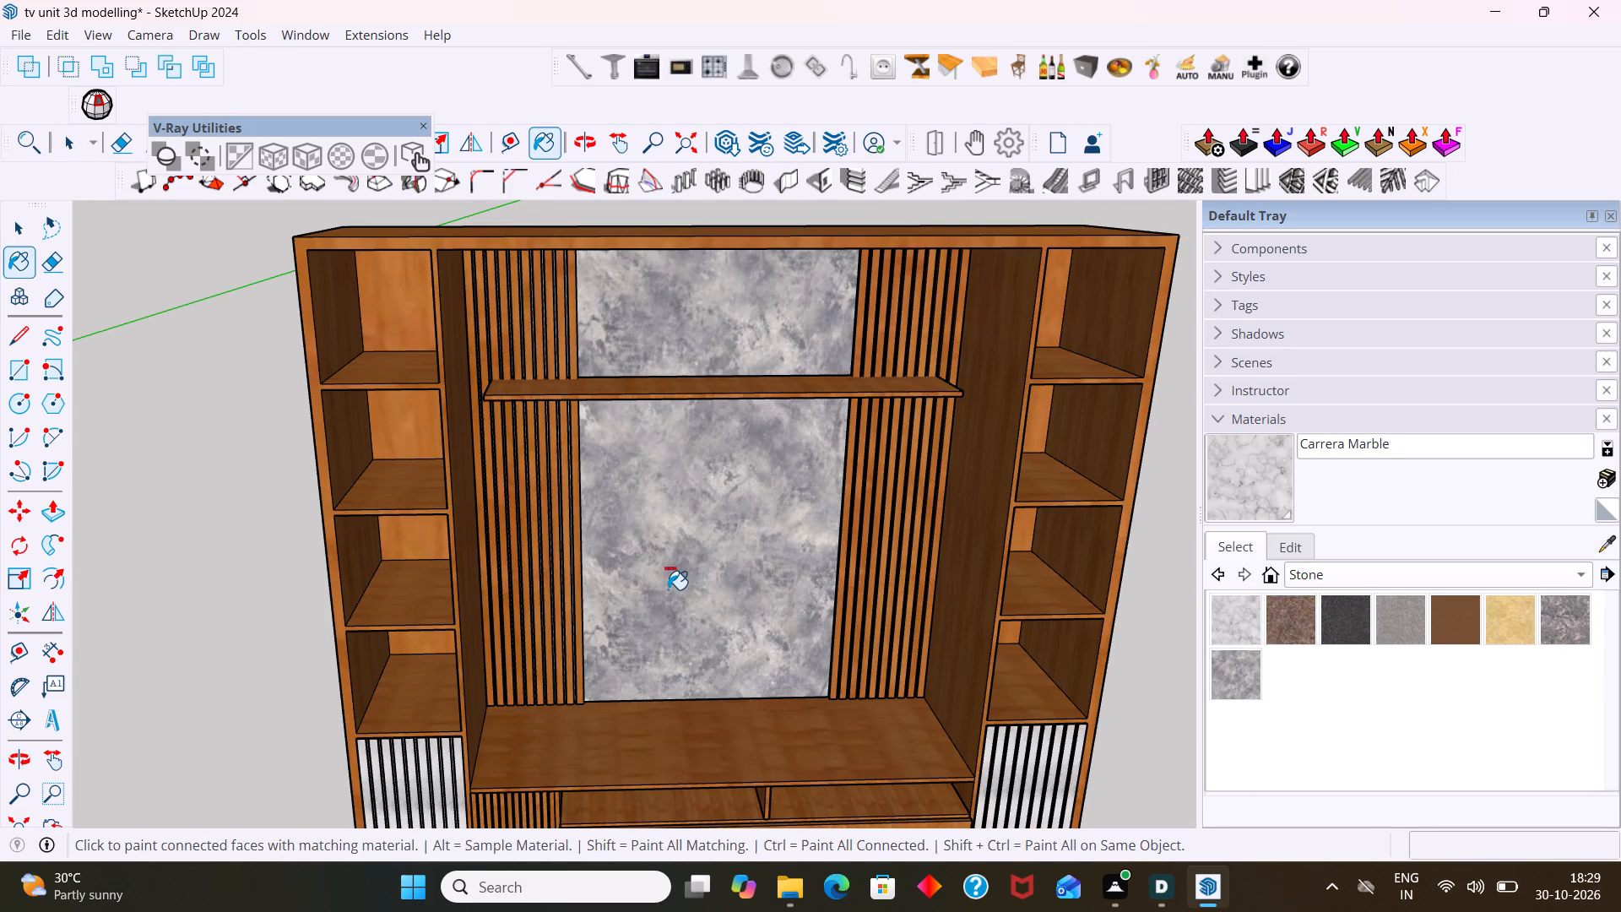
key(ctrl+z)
Open the TV unit group, paint the central back panel with Carrera Marble from the Stone materials, and leave the group.
key(space)
triple_click(667, 592)
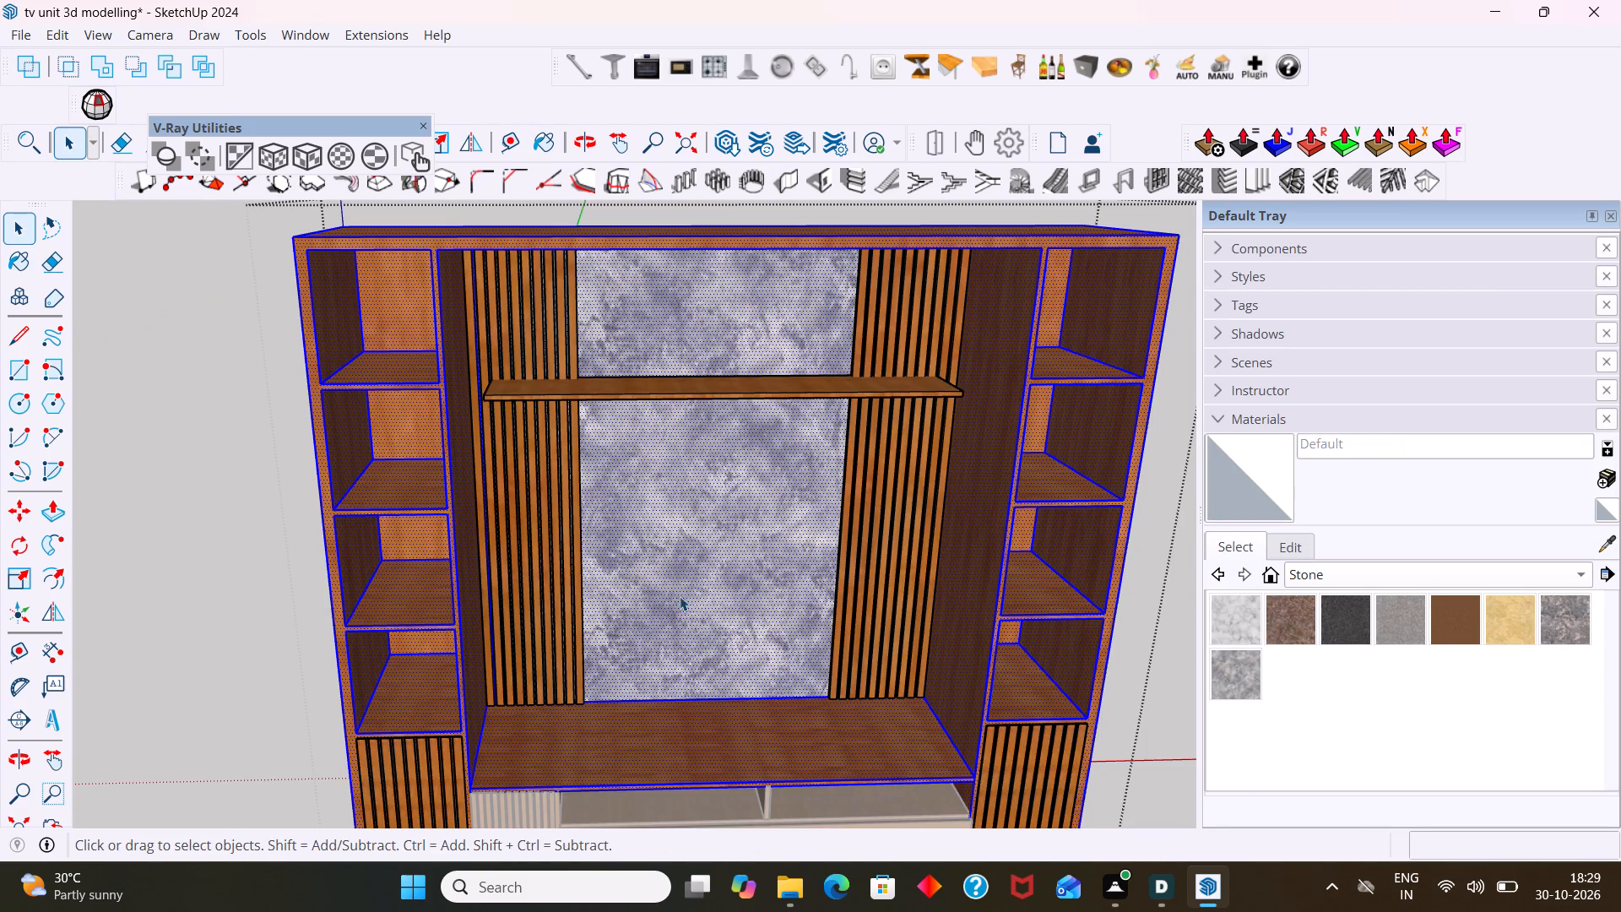
click(680, 596)
click(690, 598)
click(1242, 613)
click(701, 578)
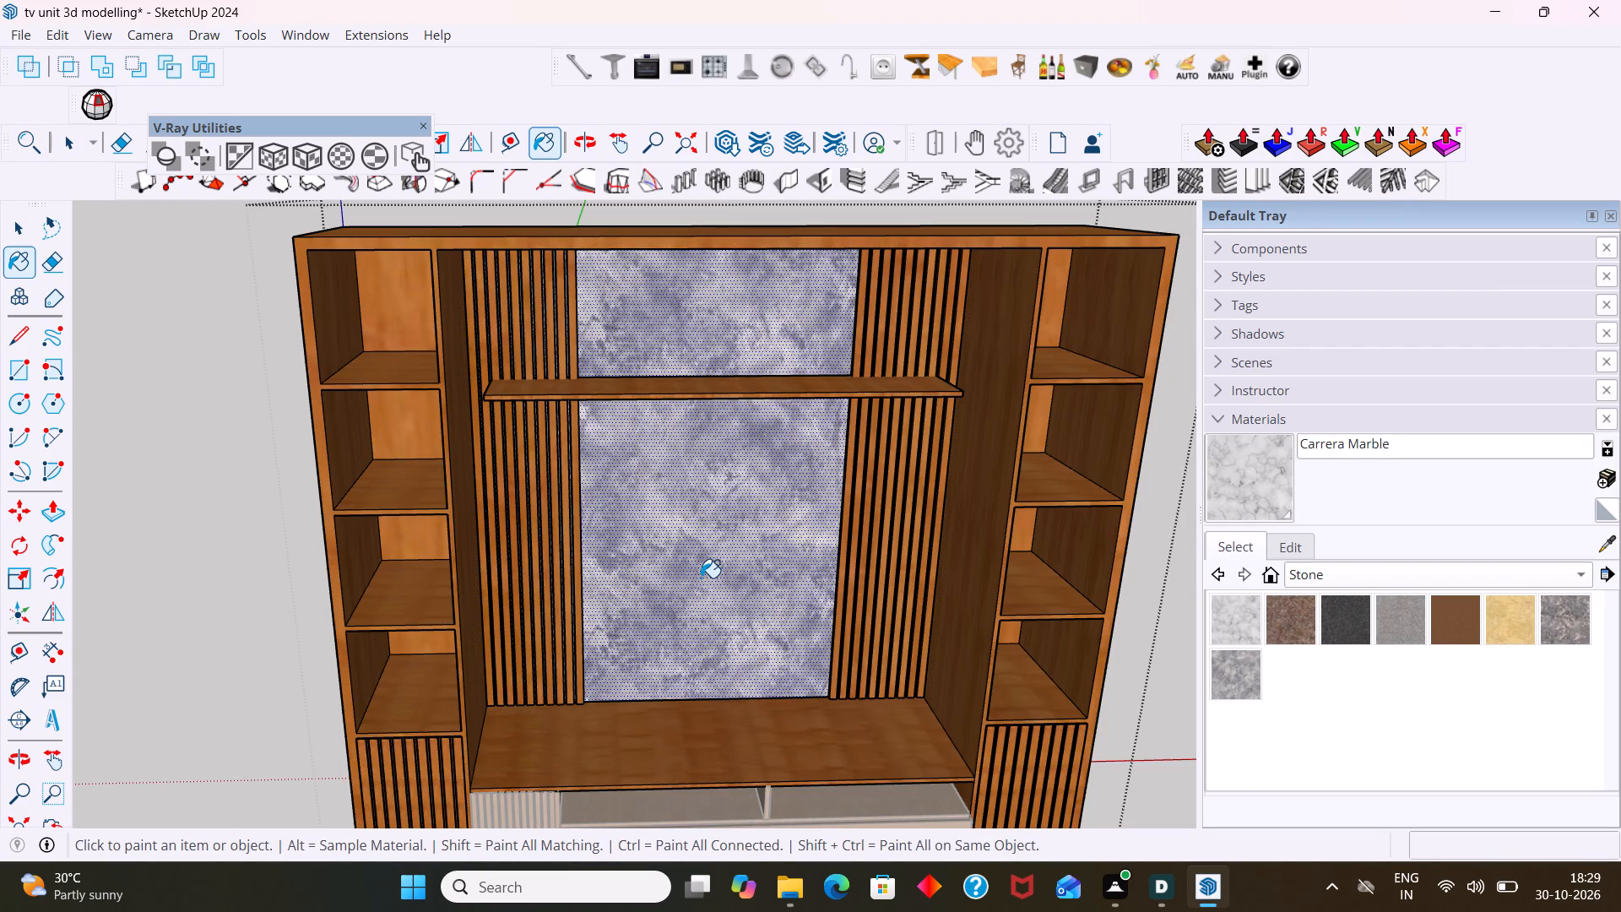
scroll(714, 581, up, 5)
middle_drag(717, 584, 859, 372)
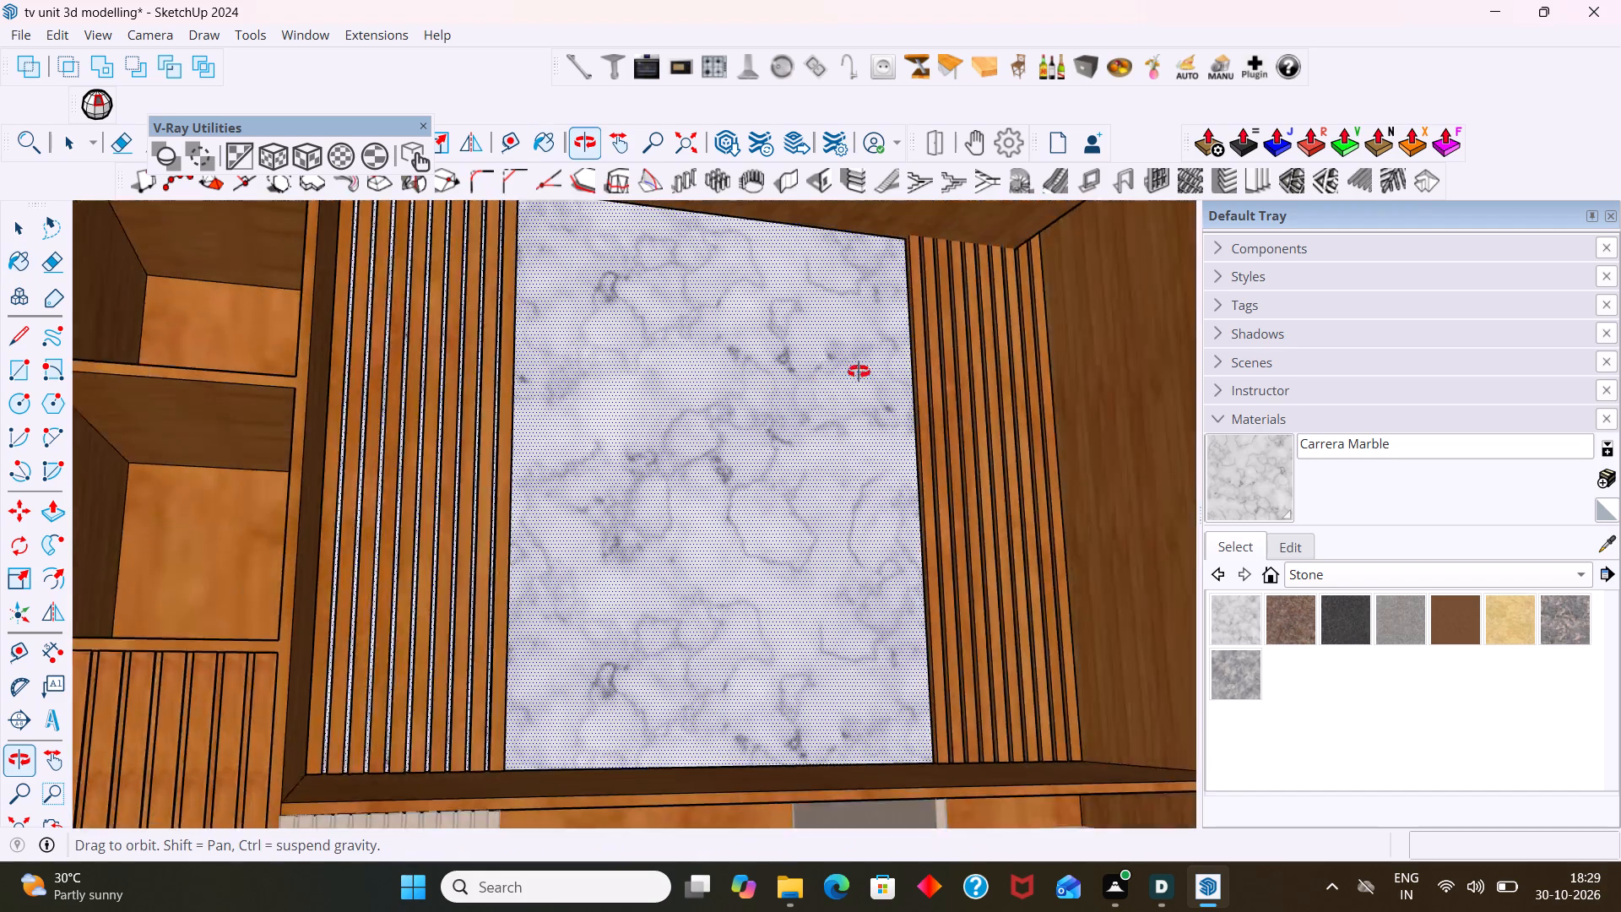
middle_drag(859, 372, 854, 632)
scroll(848, 599, down, 13)
middle_drag(863, 603, 774, 606)
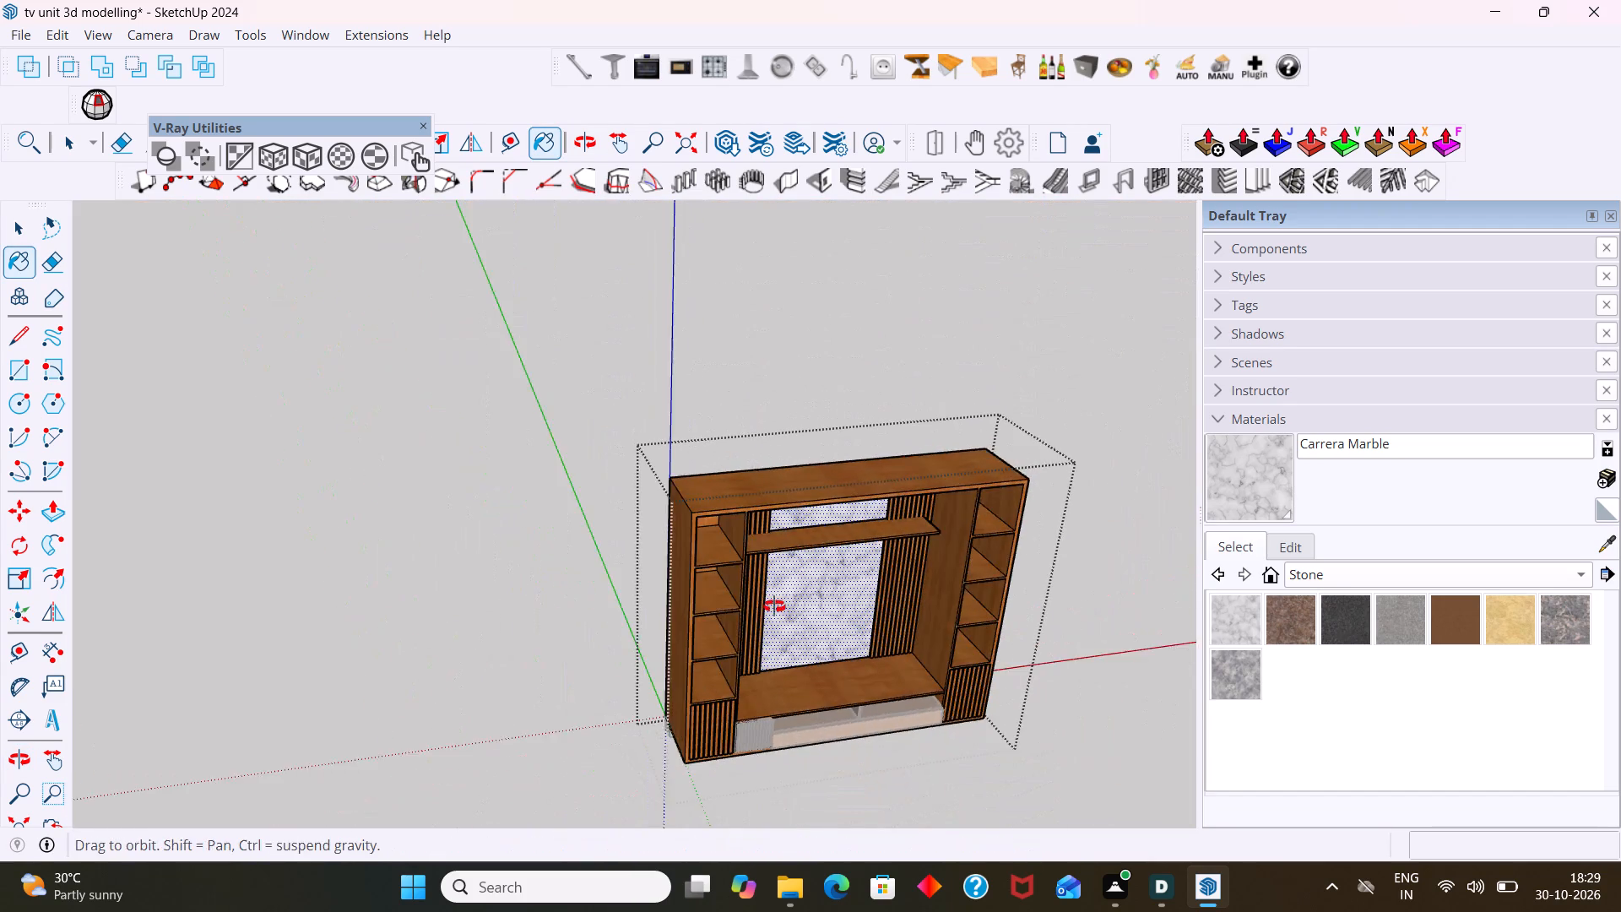
middle_drag(774, 606, 729, 609)
key(space)
click(827, 349)
Examine the Carrera Marble back panel with the surrounding wood finishes, up close and from both sides.
scroll(835, 490, down, 1)
shift+middle_drag(868, 575, 864, 573)
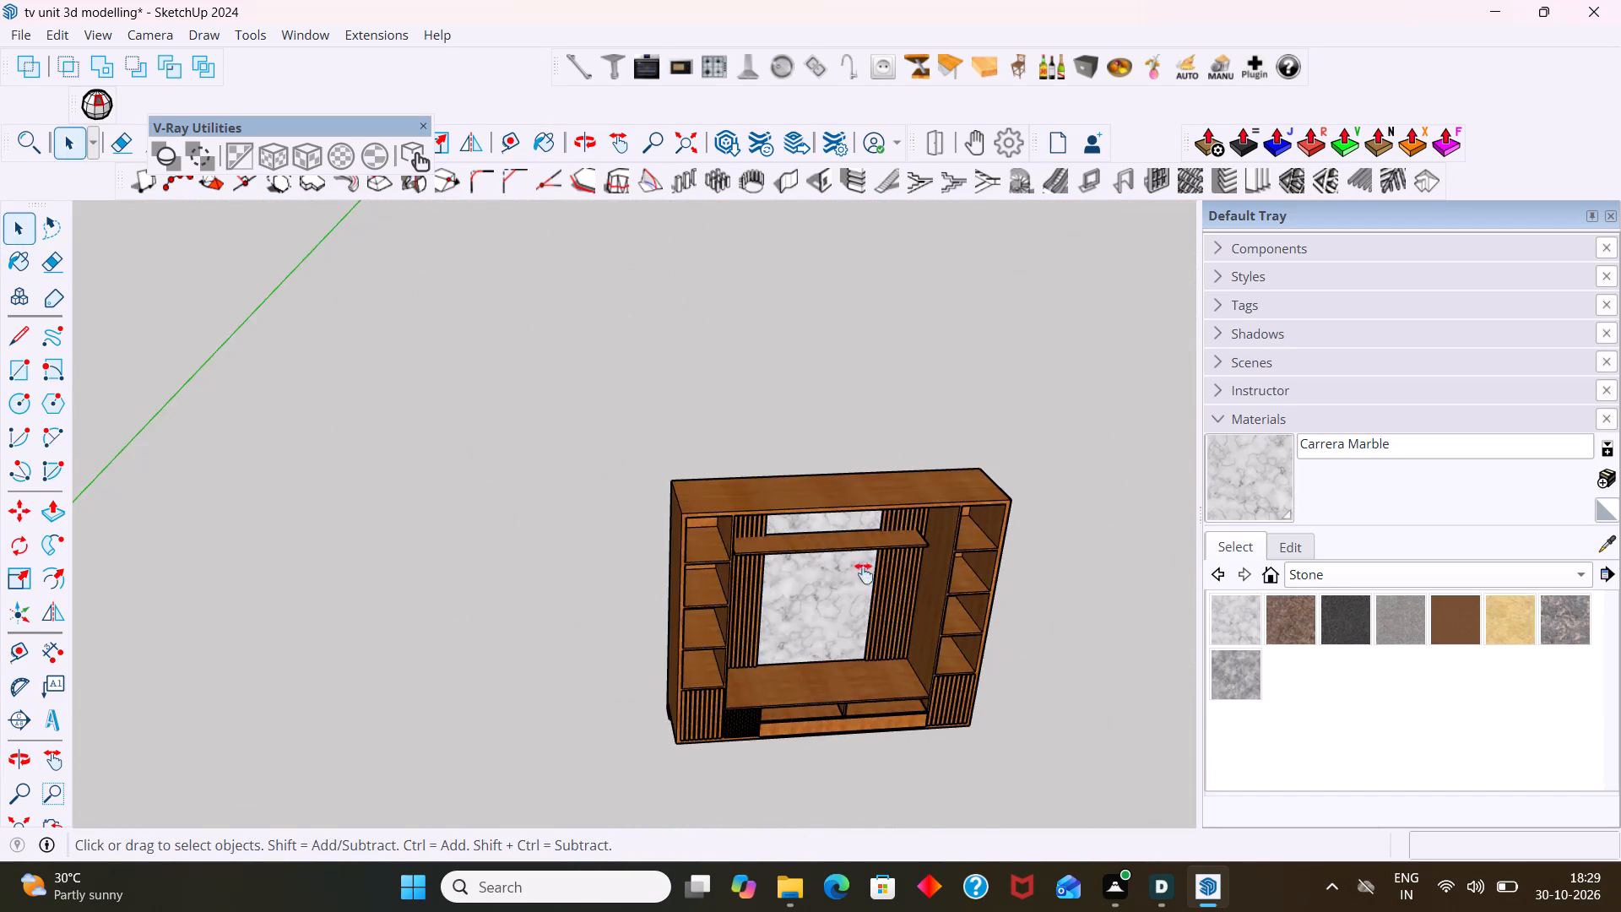
shift+middle_drag(864, 573, 649, 573)
middle_drag(623, 605, 588, 524)
scroll(615, 592, up, 16)
middle_drag(569, 705, 325, 713)
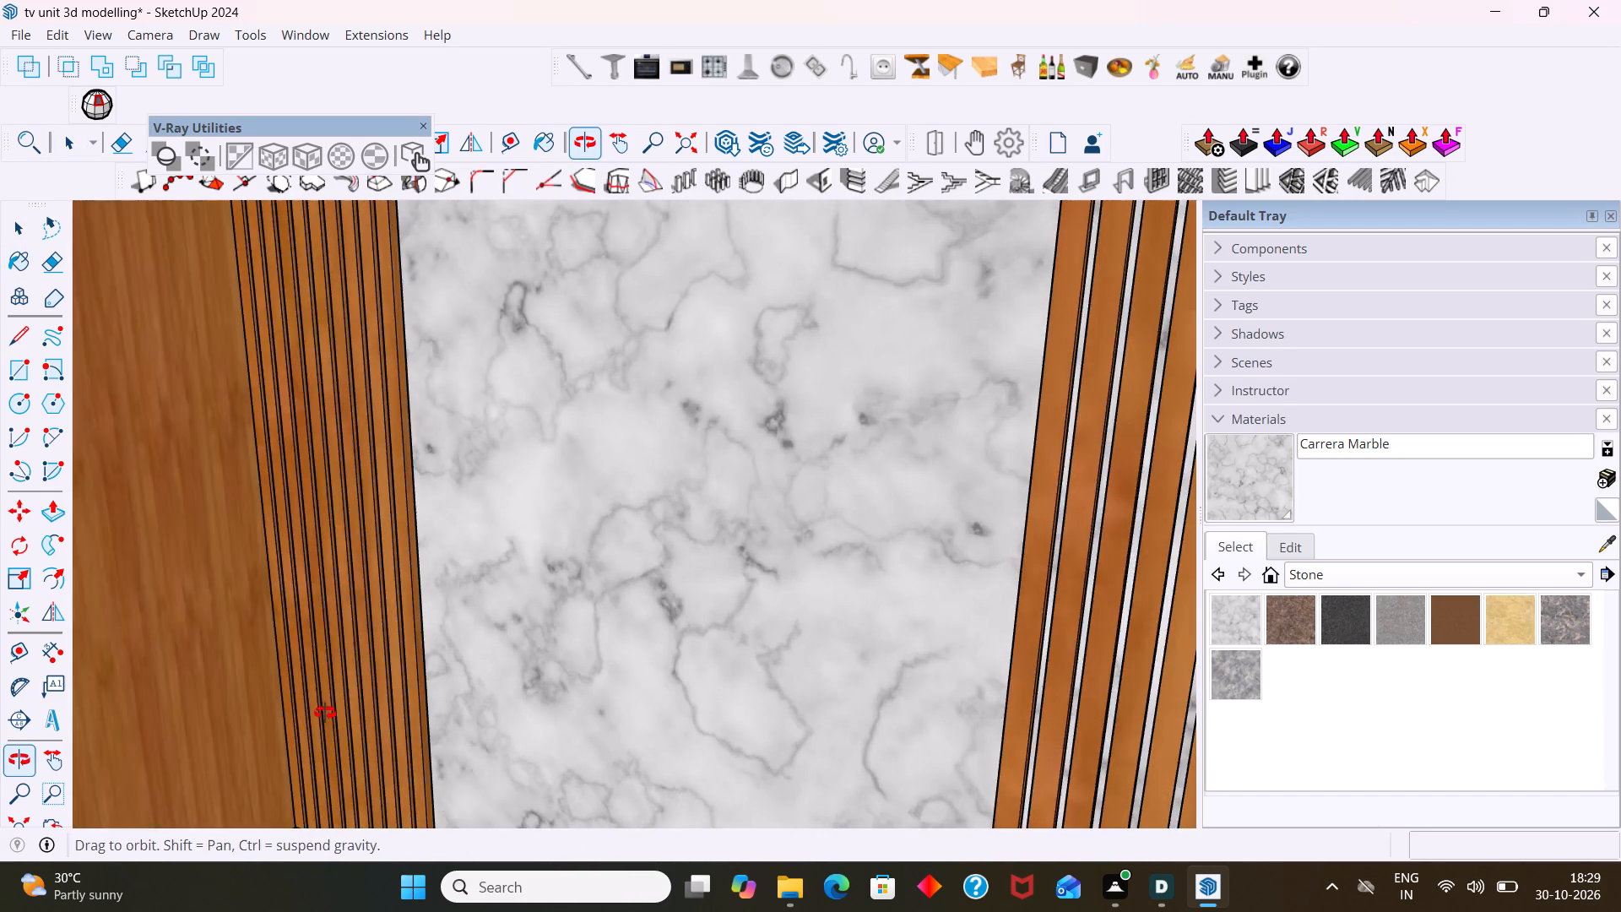
middle_drag(325, 713, 323, 719)
scroll(426, 686, down, 13)
shift+middle_drag(697, 722, 600, 654)
middle_drag(622, 665, 547, 683)
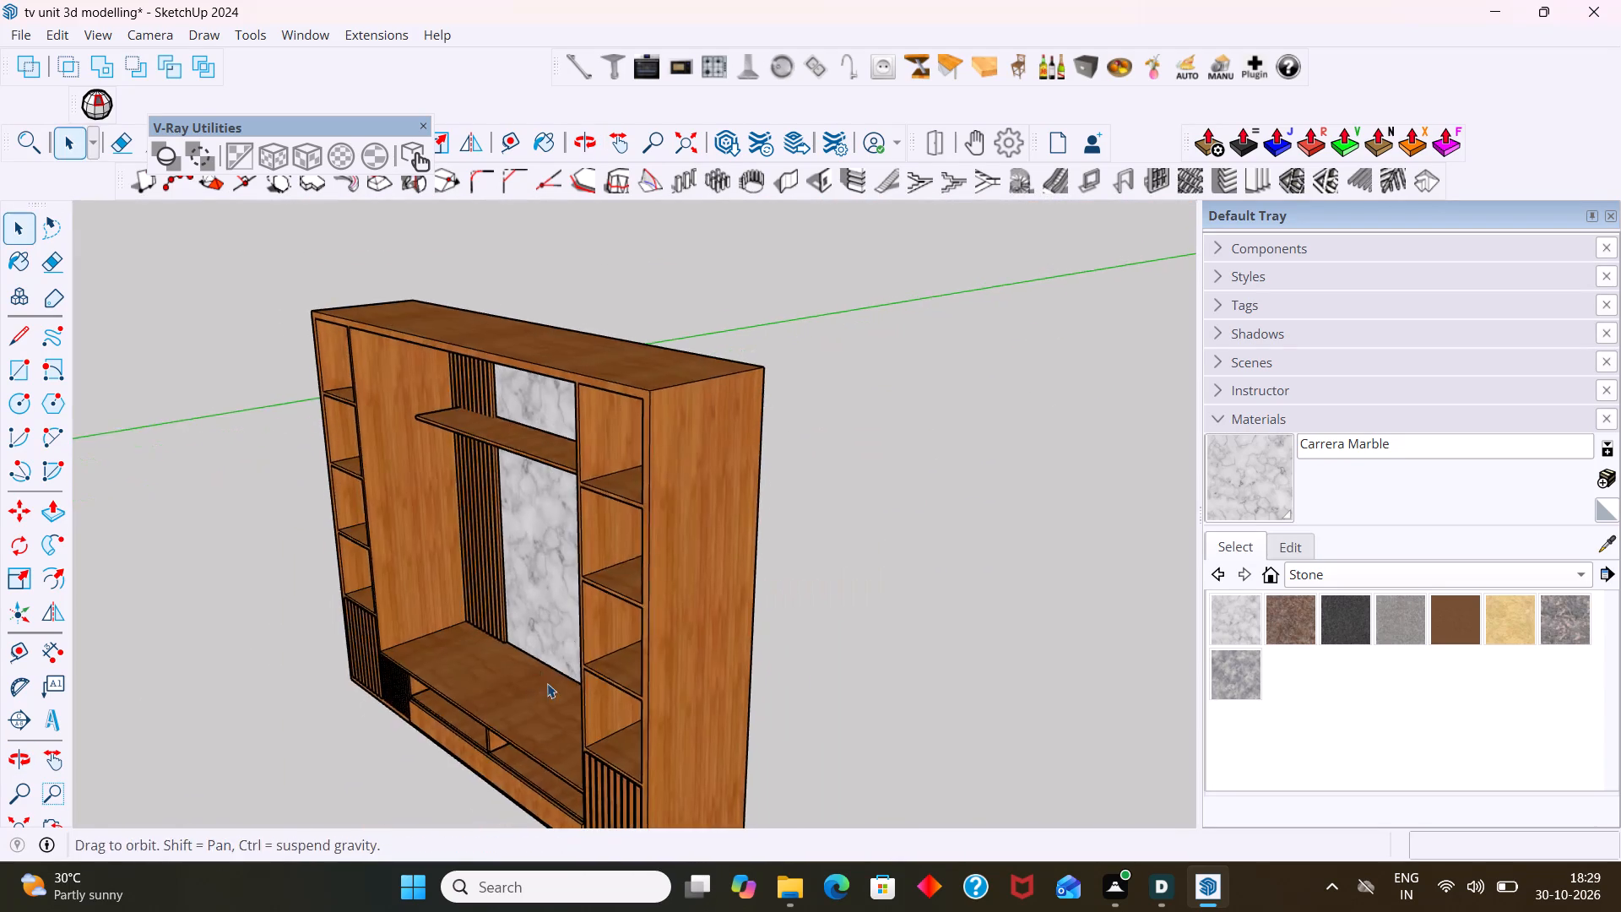
middle_drag(547, 683, 545, 684)
scroll(566, 631, up, 5)
middle_drag(581, 638, 783, 622)
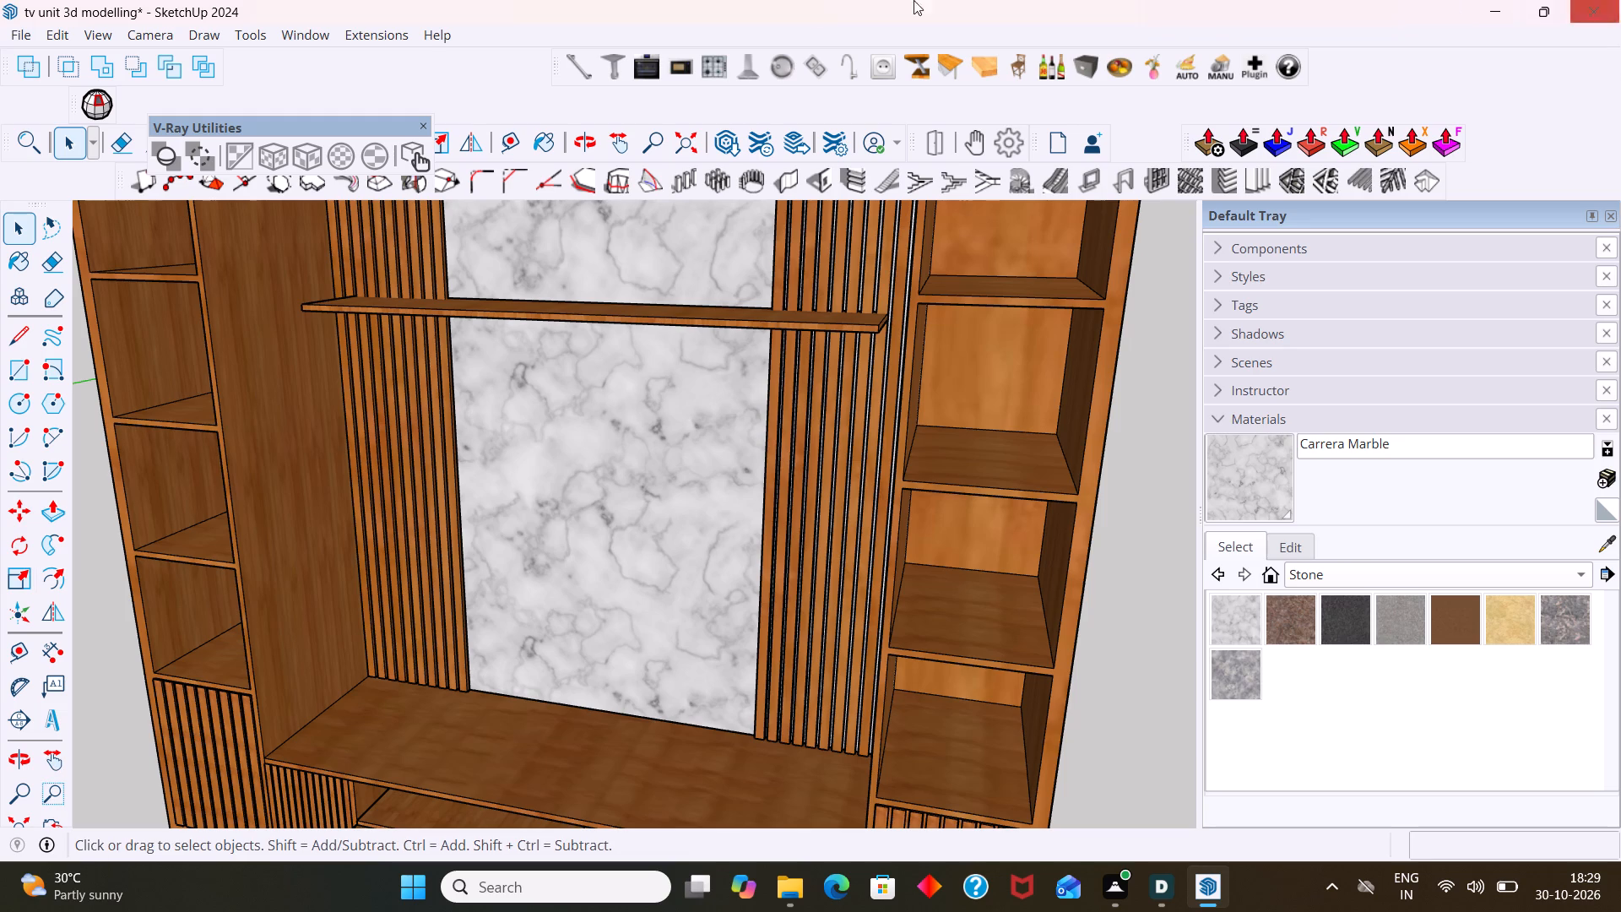
scroll(618, 461, down, 8)
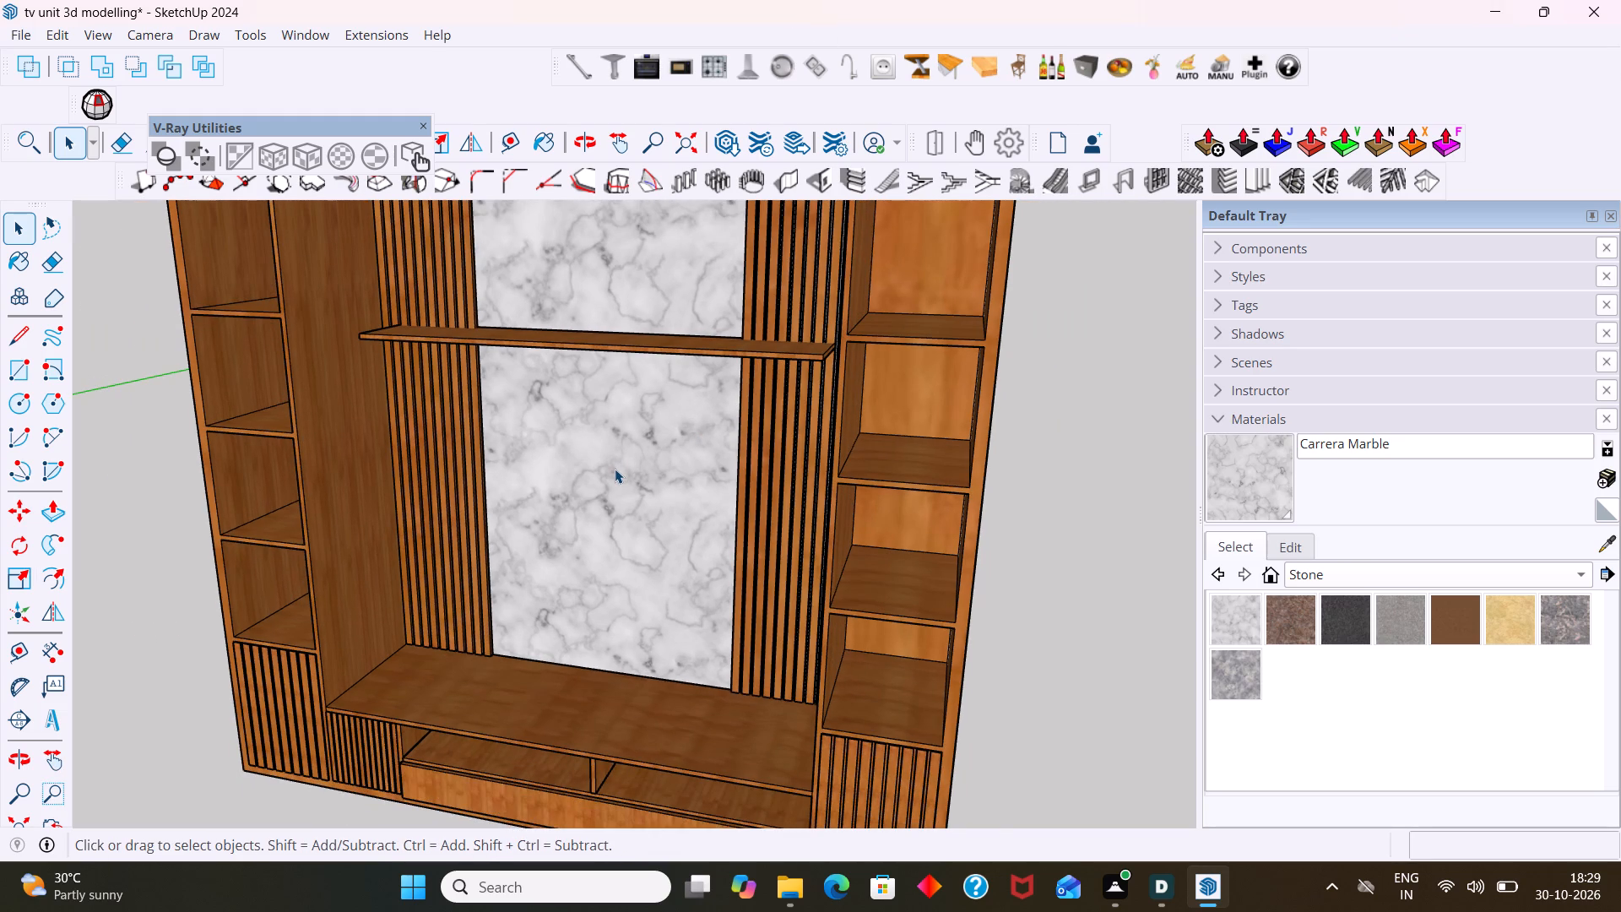
middle_drag(637, 530, 931, 489)
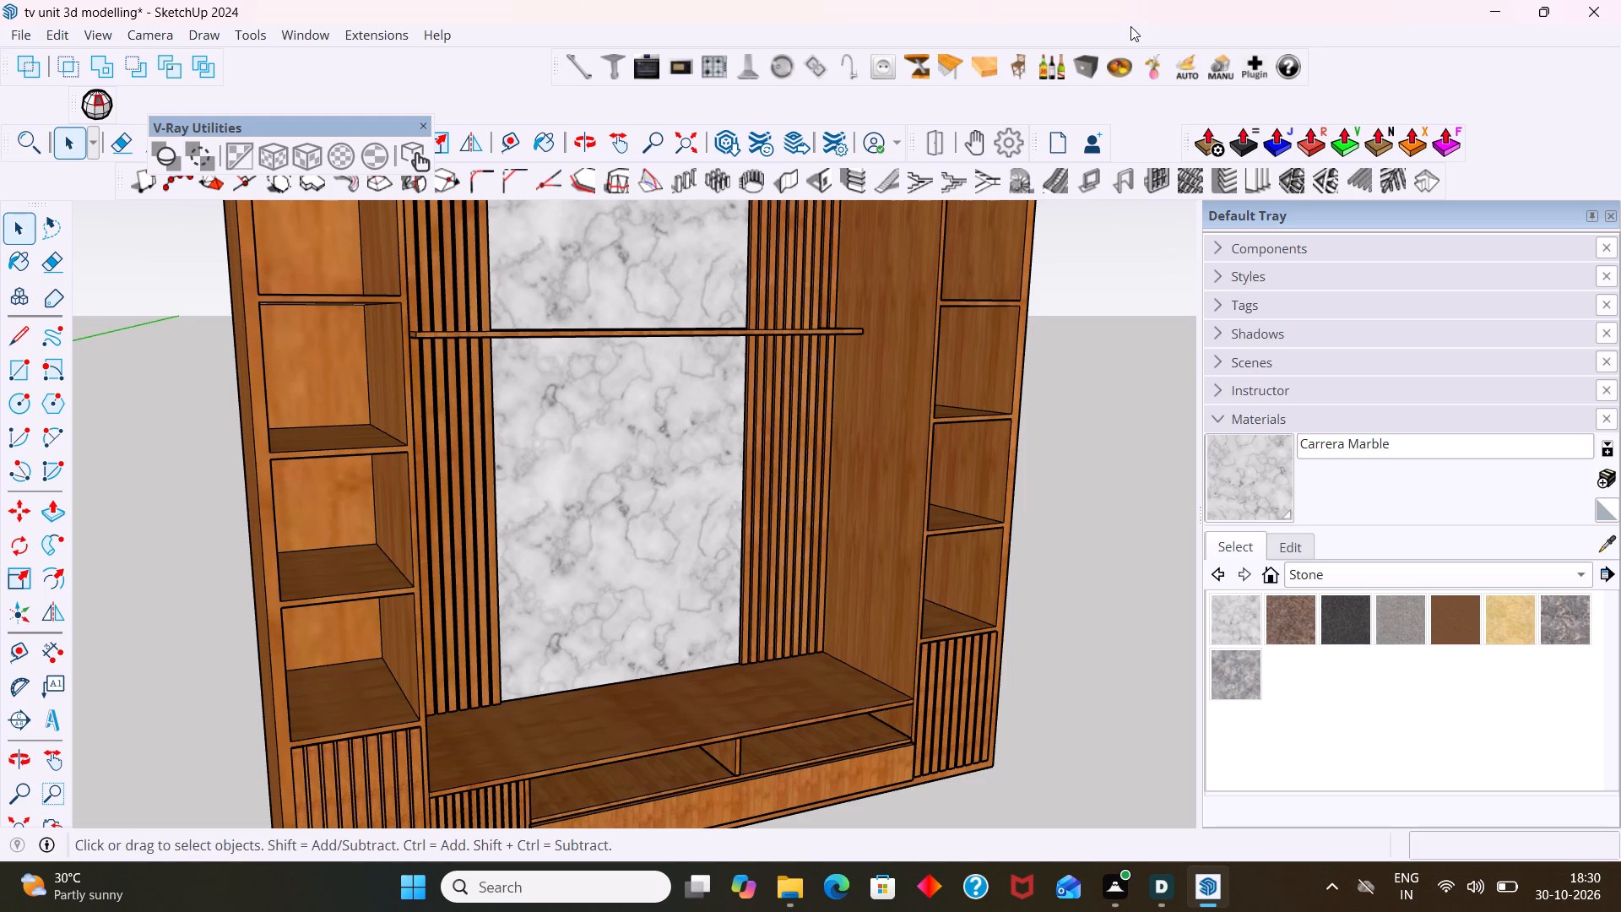
scroll(863, 261, up, 1)
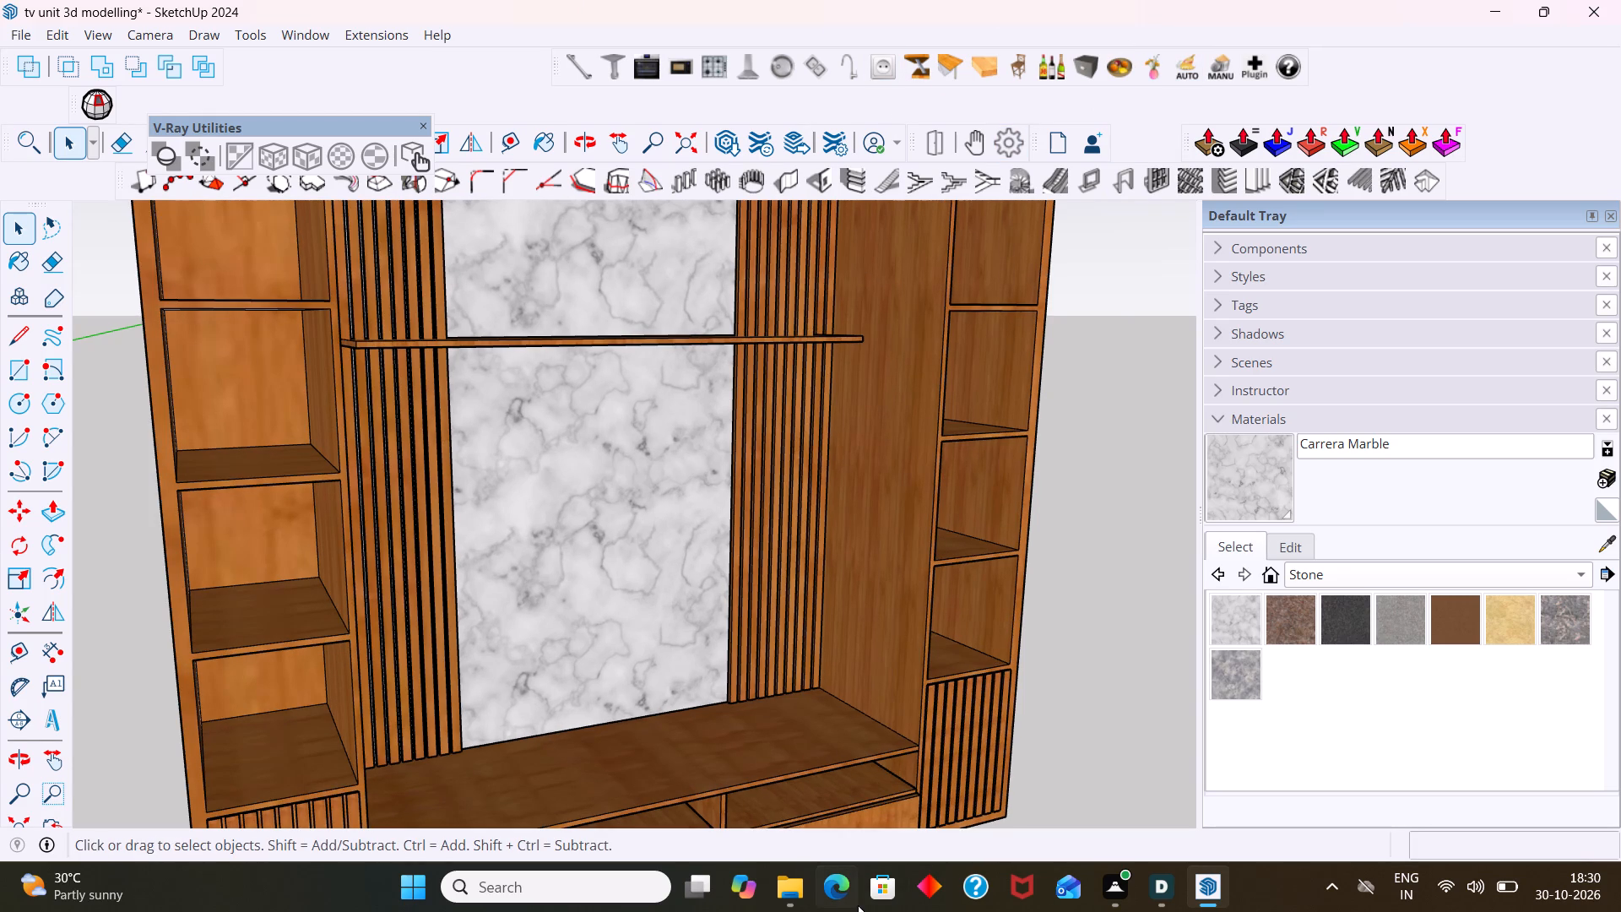
scroll(741, 638, up, 3)
scroll(724, 622, down, 6)
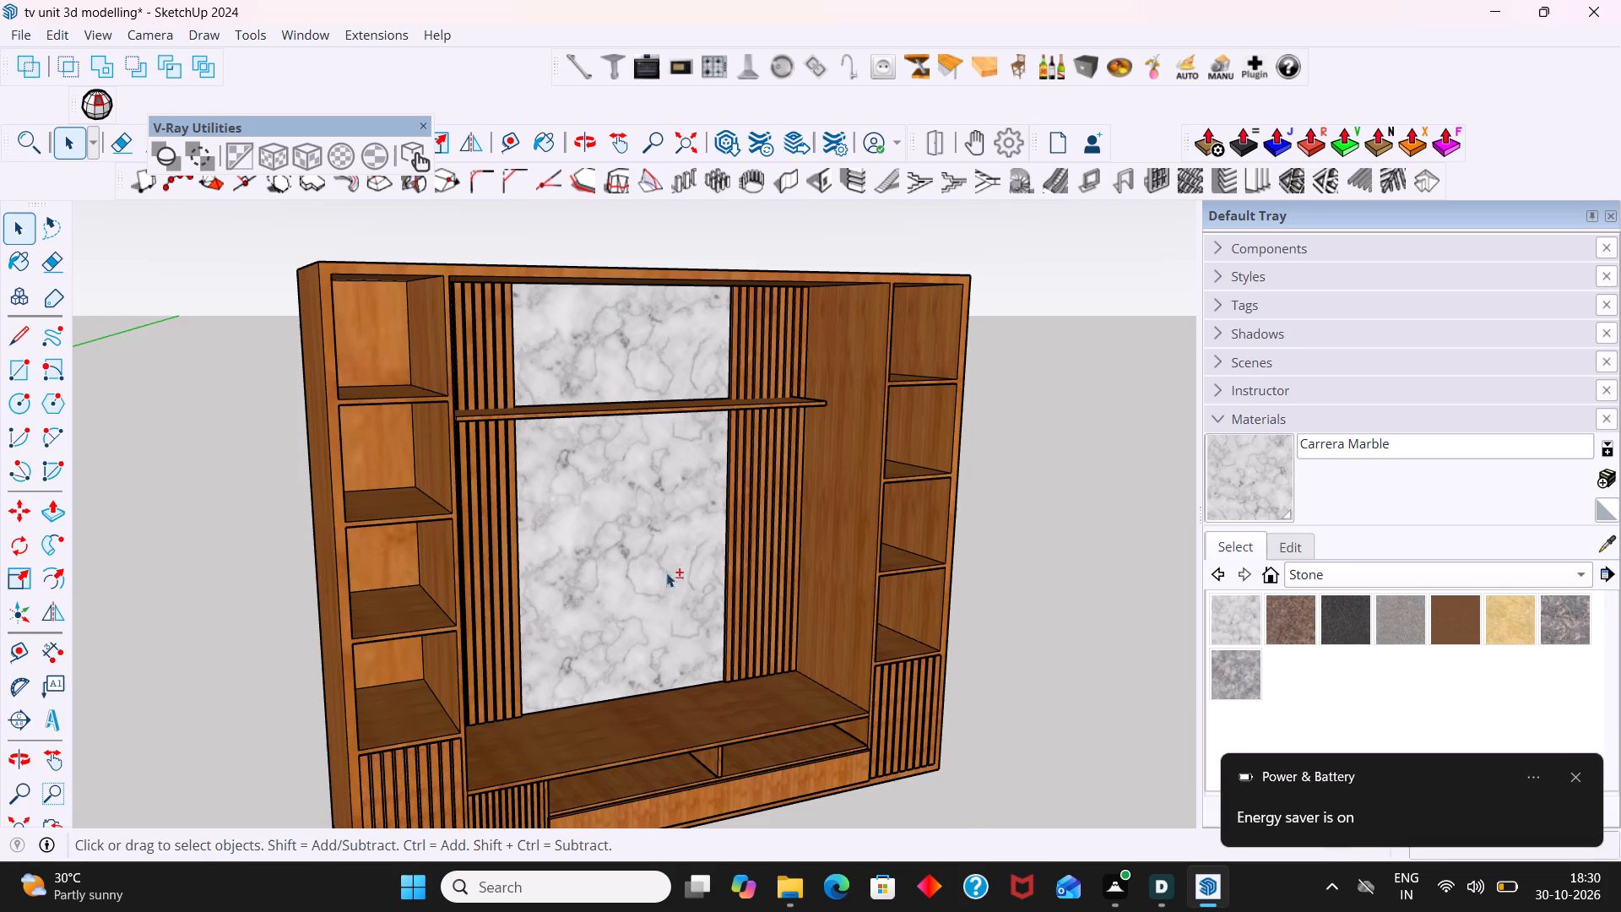
shift+middle_drag(686, 622, 719, 696)
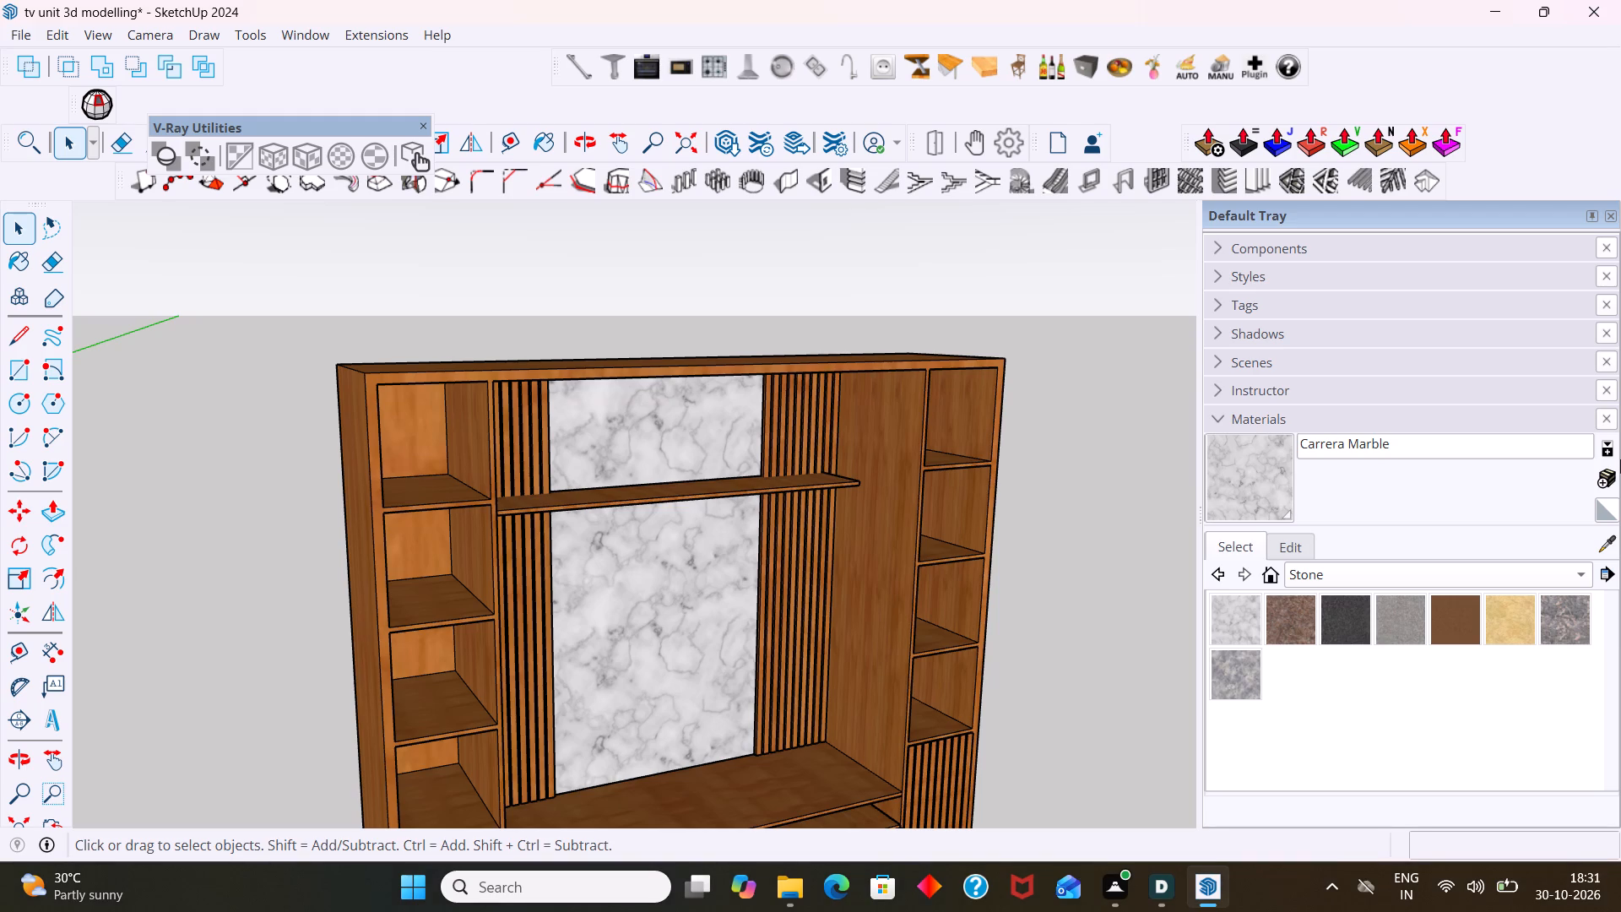
Examine the Carrera Marble back panel against the slats, shelves and outer sides of the TV unit from several angles.
scroll(676, 514, up, 5)
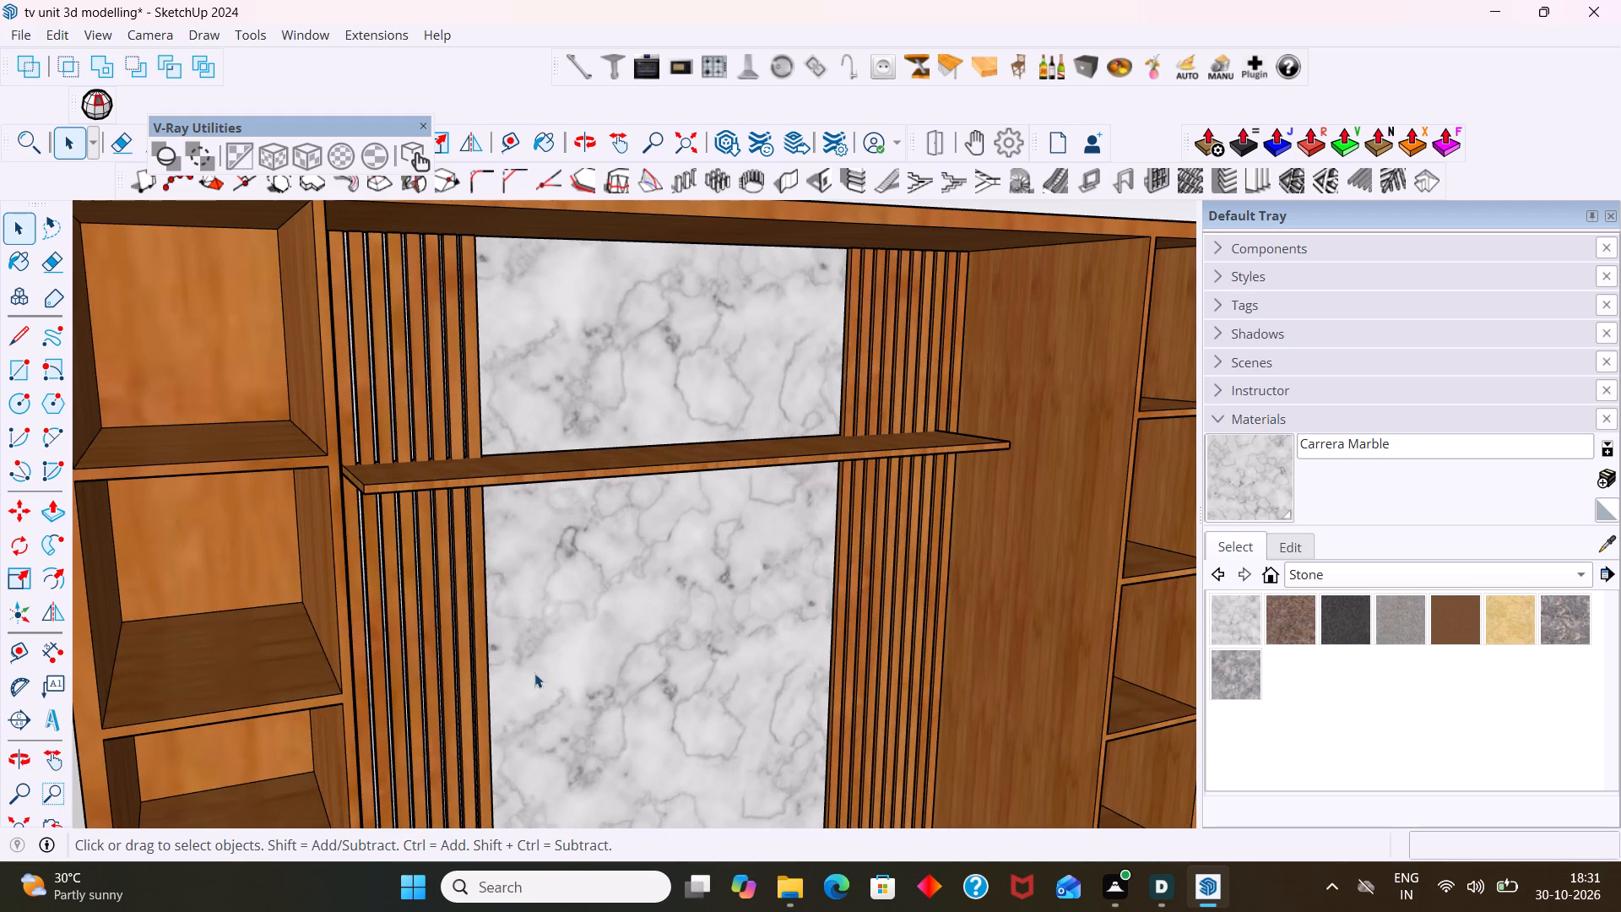
middle_drag(739, 653, 381, 586)
scroll(556, 602, up, 2)
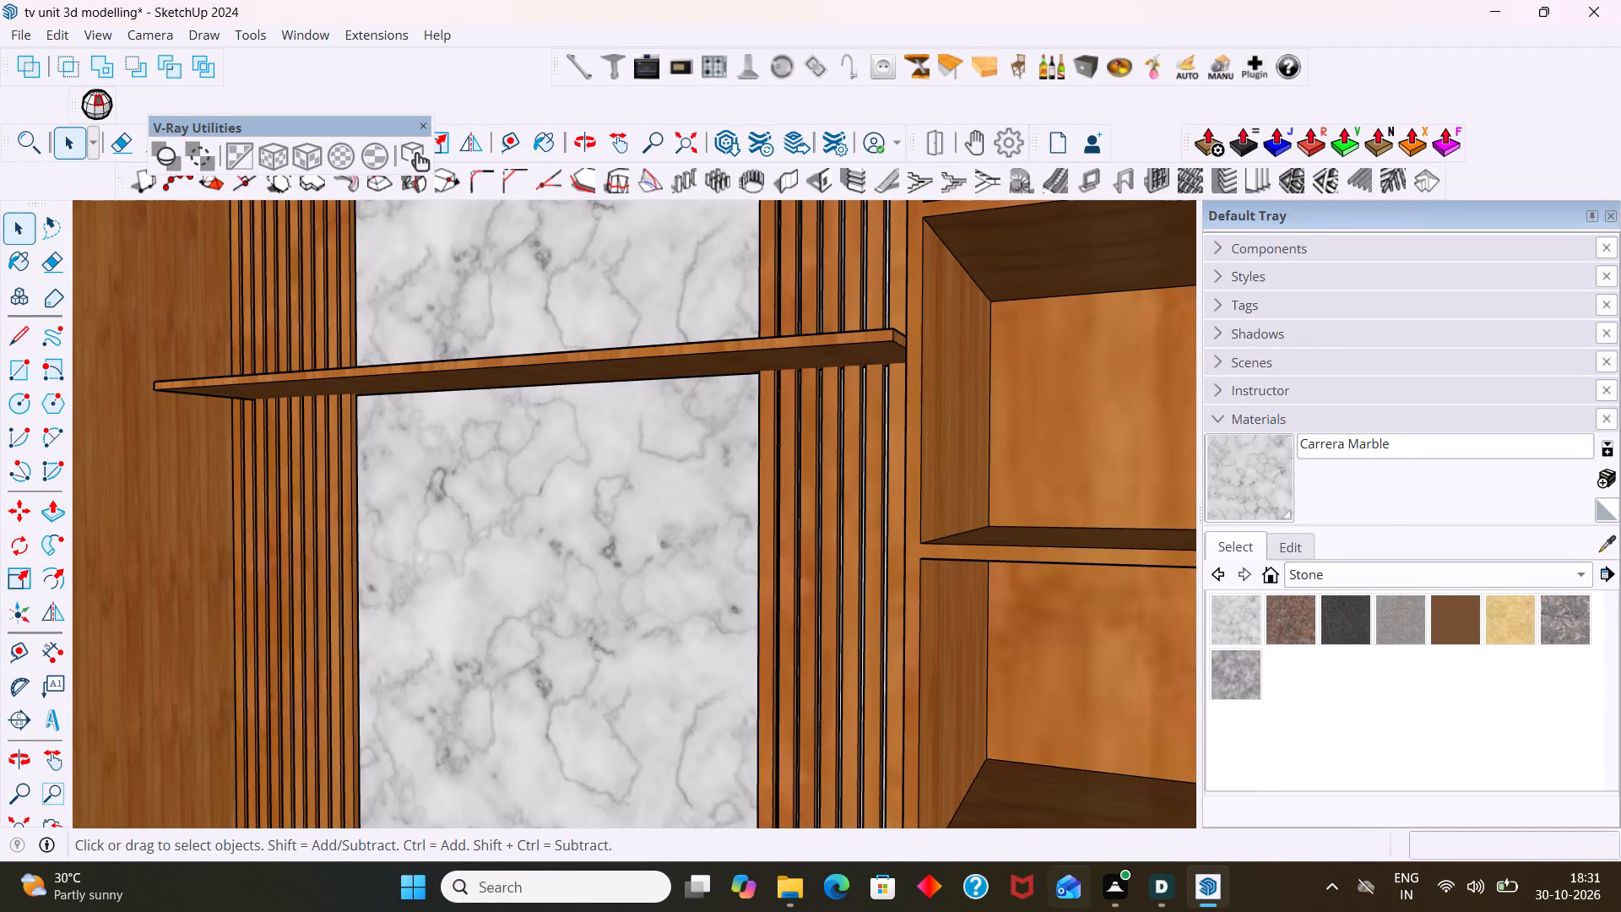
scroll(659, 881, up, 2)
middle_drag(658, 812, 1413, 837)
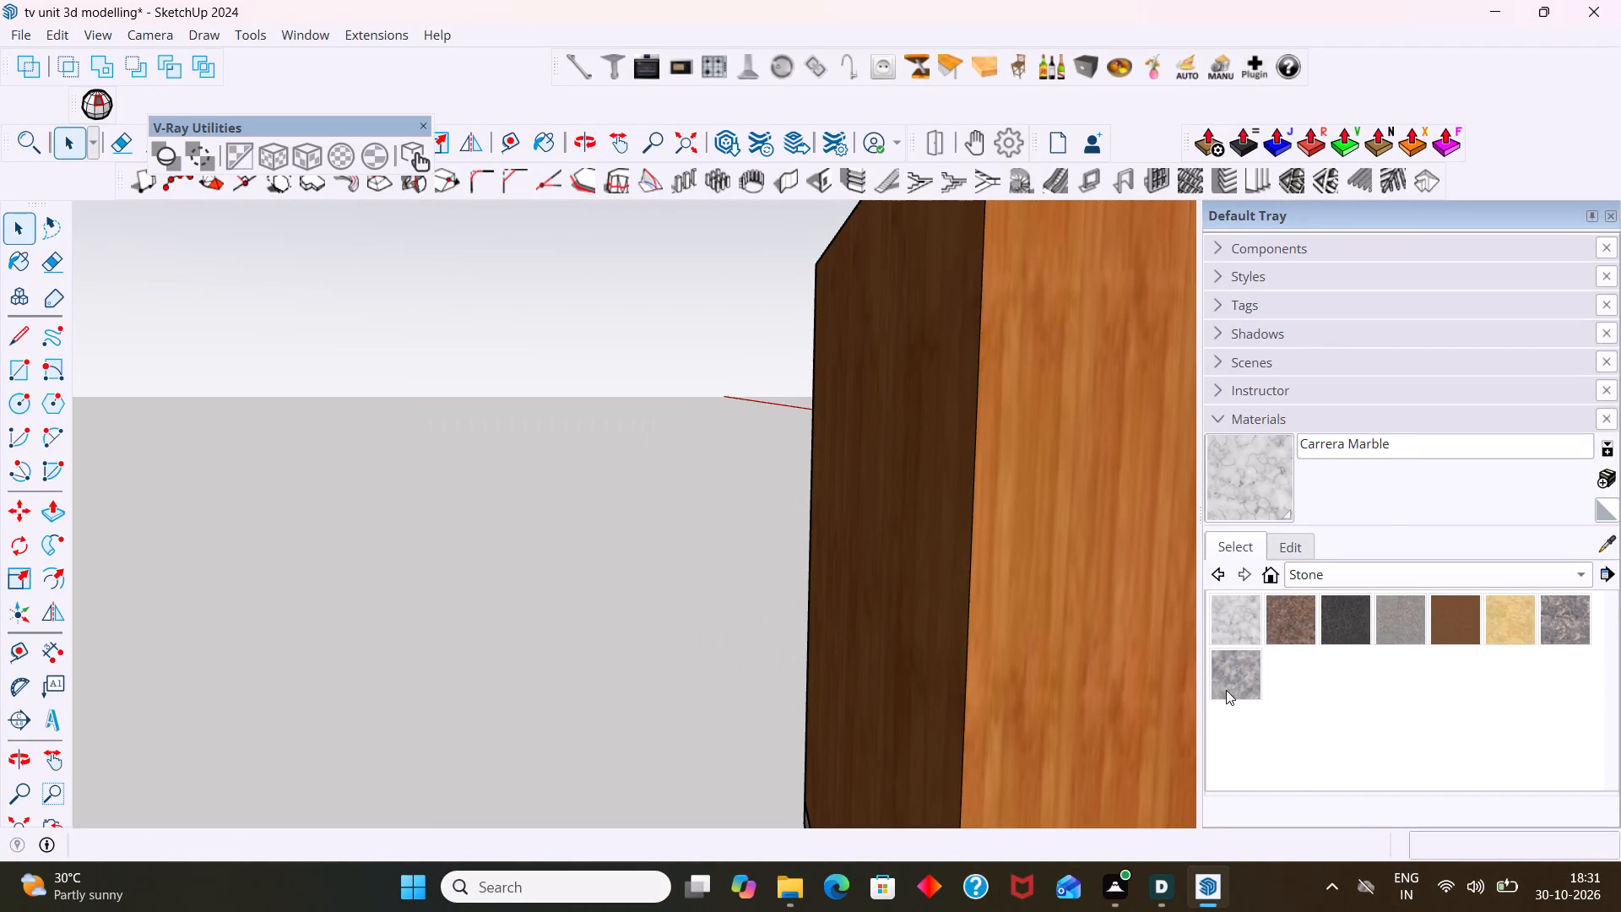
scroll(1223, 687, down, 2)
shift+middle_drag(1206, 687, 291, 589)
scroll(467, 587, down, 5)
middle_drag(560, 599, 560, 597)
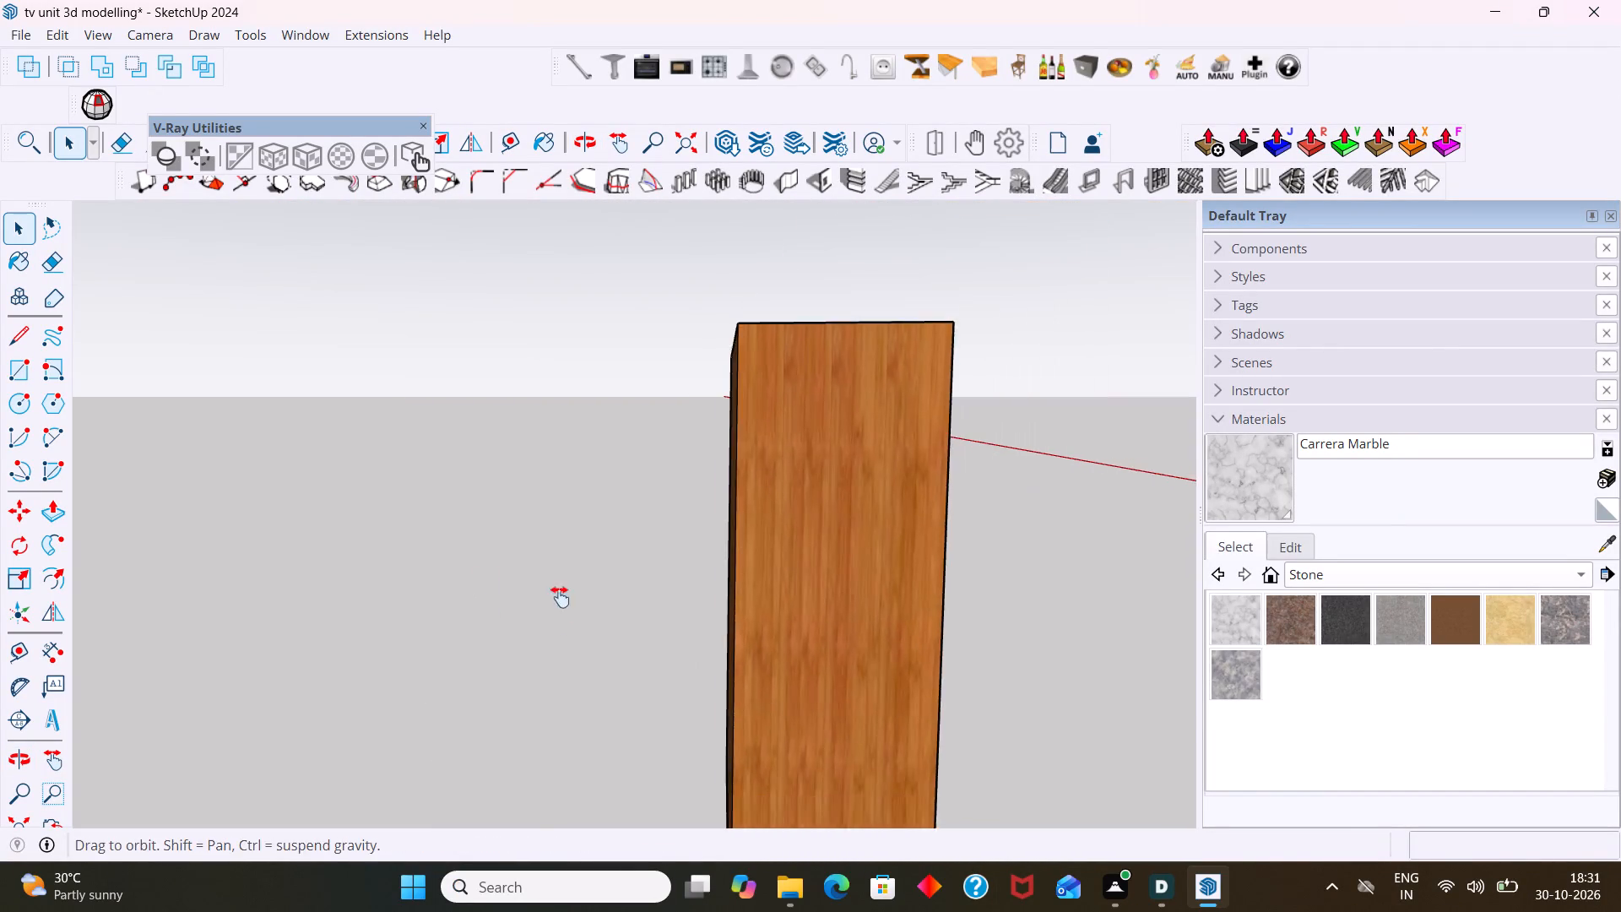
middle_drag(560, 597, 1, 537)
scroll(350, 496, up, 1)
middle_drag(348, 491, 14, 542)
scroll(129, 502, down, 4)
middle_drag(198, 508, 20, 514)
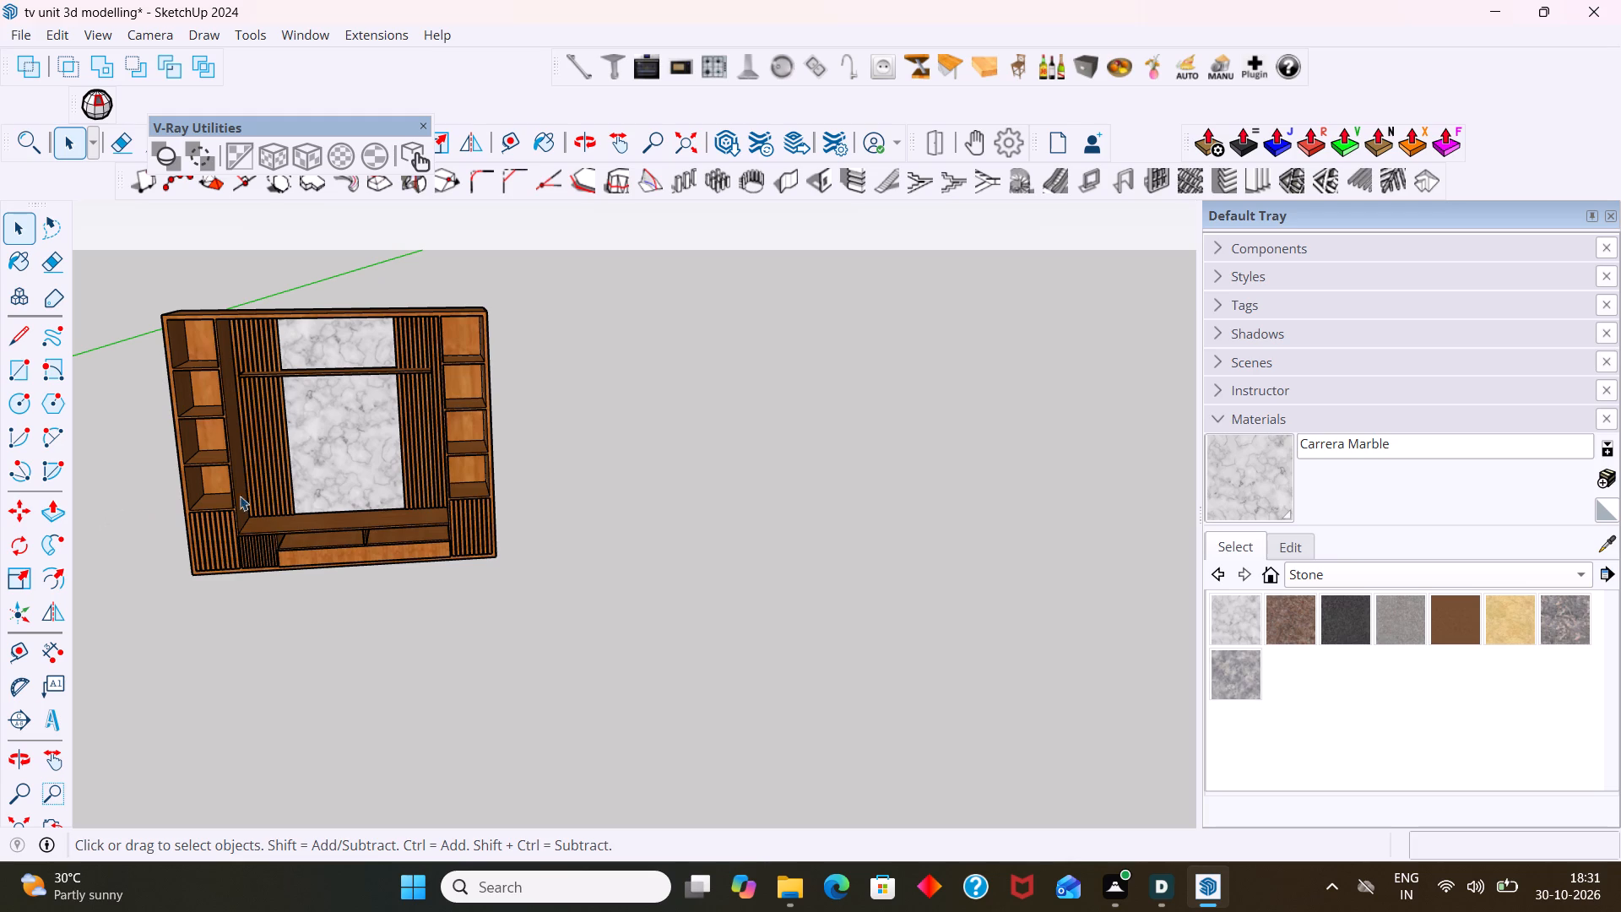
scroll(303, 478, up, 4)
middle_drag(400, 518, 572, 556)
scroll(489, 496, down, 2)
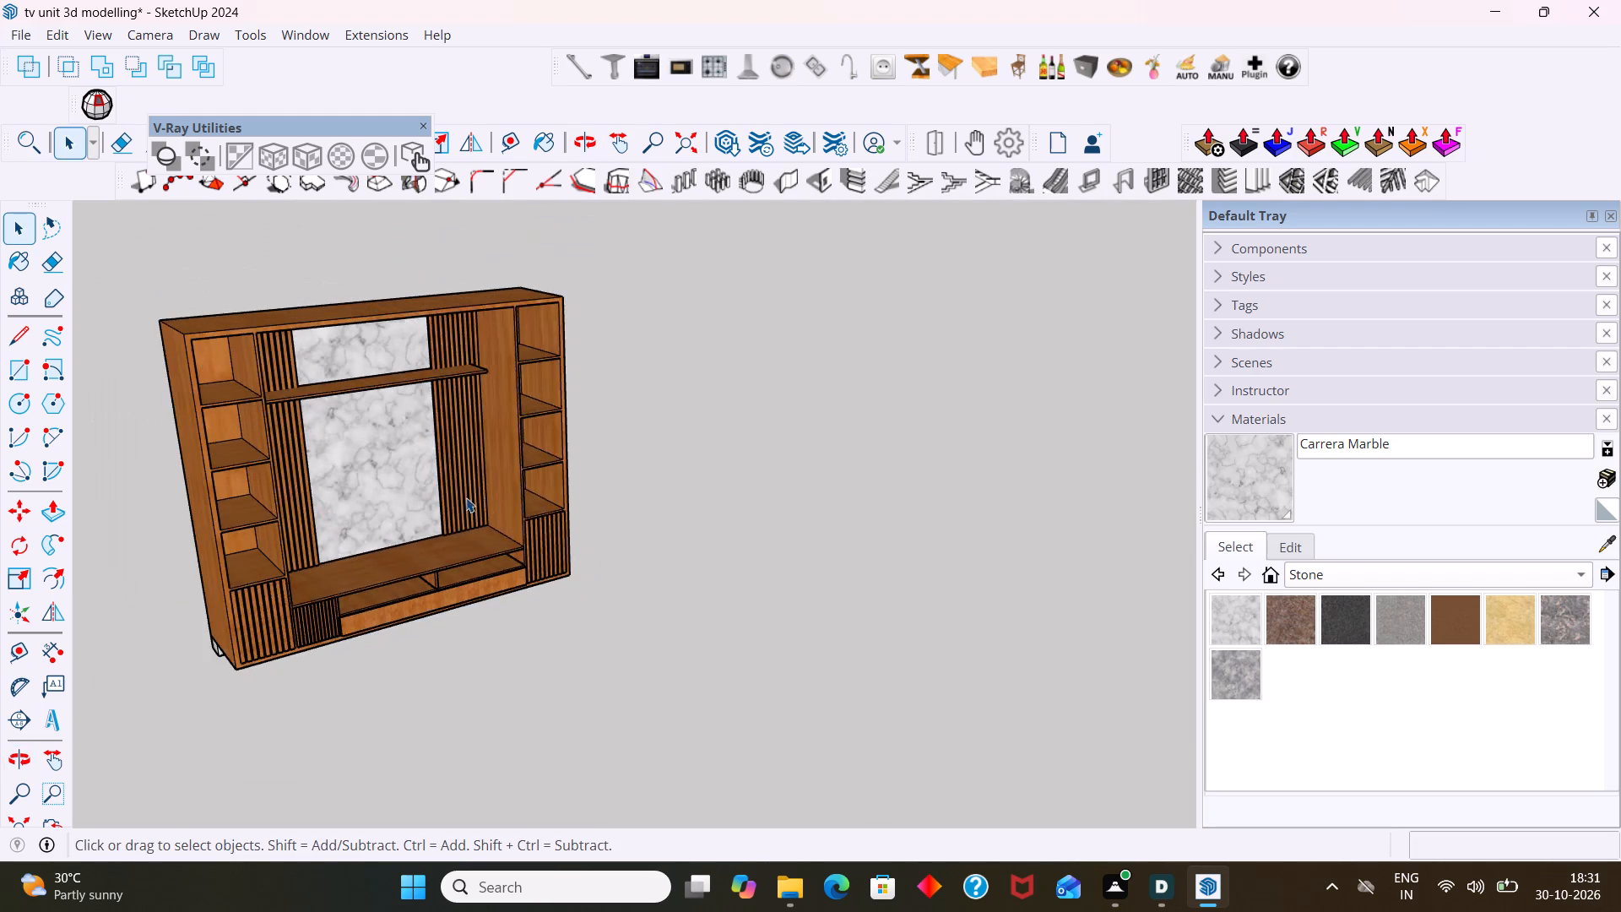
scroll(466, 497, down, 3)
middle_drag(358, 518, 339, 546)
scroll(469, 453, up, 2)
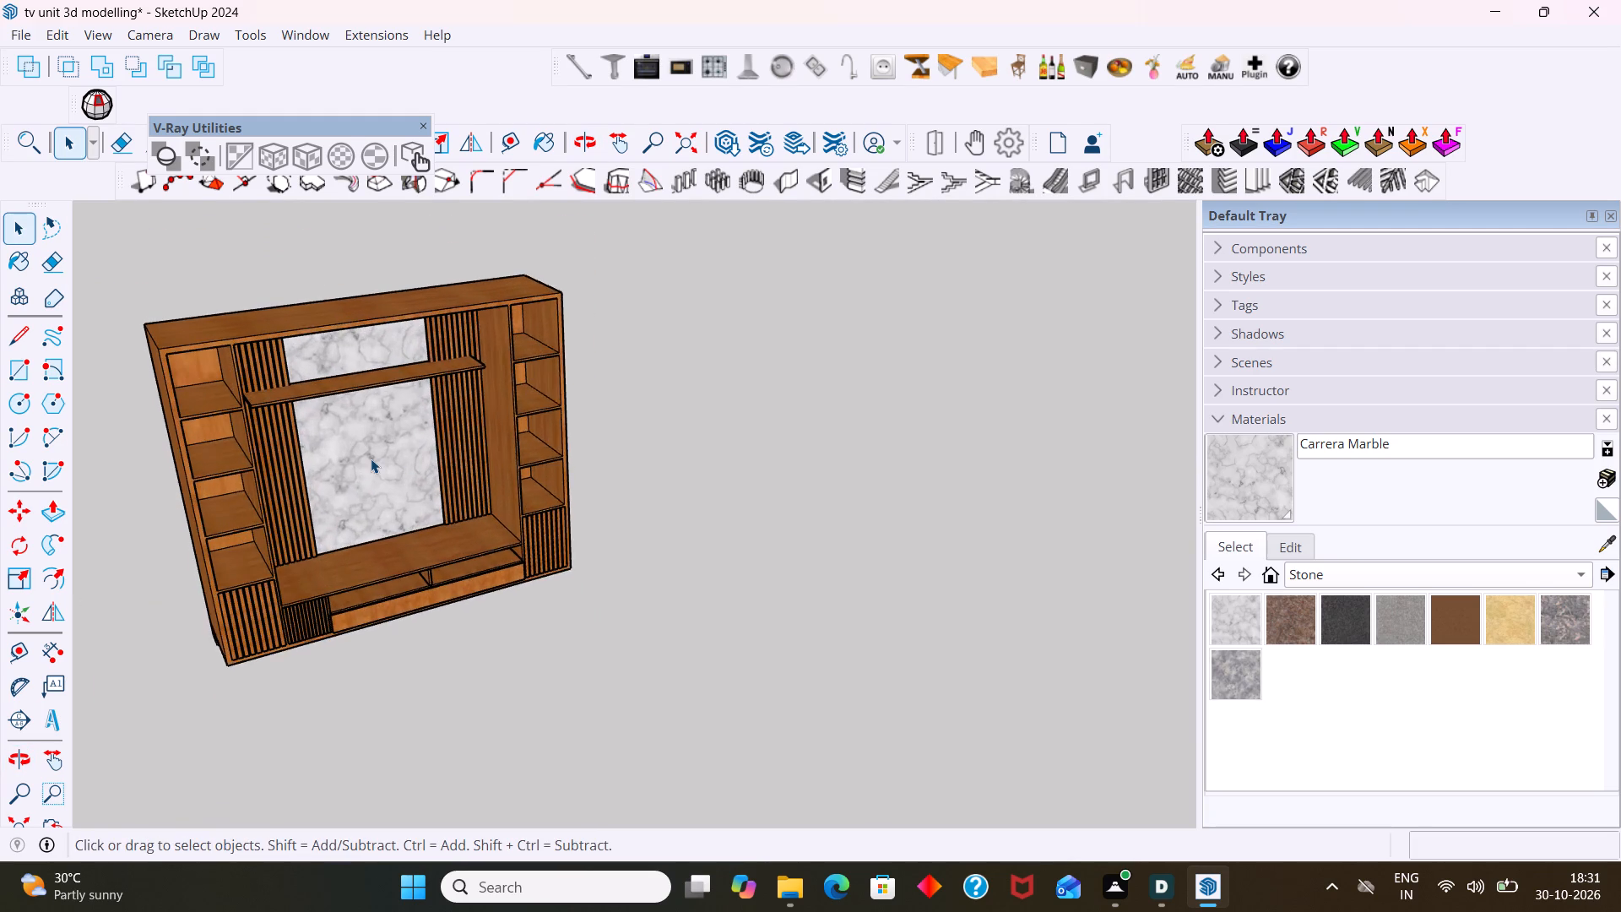
scroll(371, 459, up, 2)
middle_drag(336, 458, 245, 396)
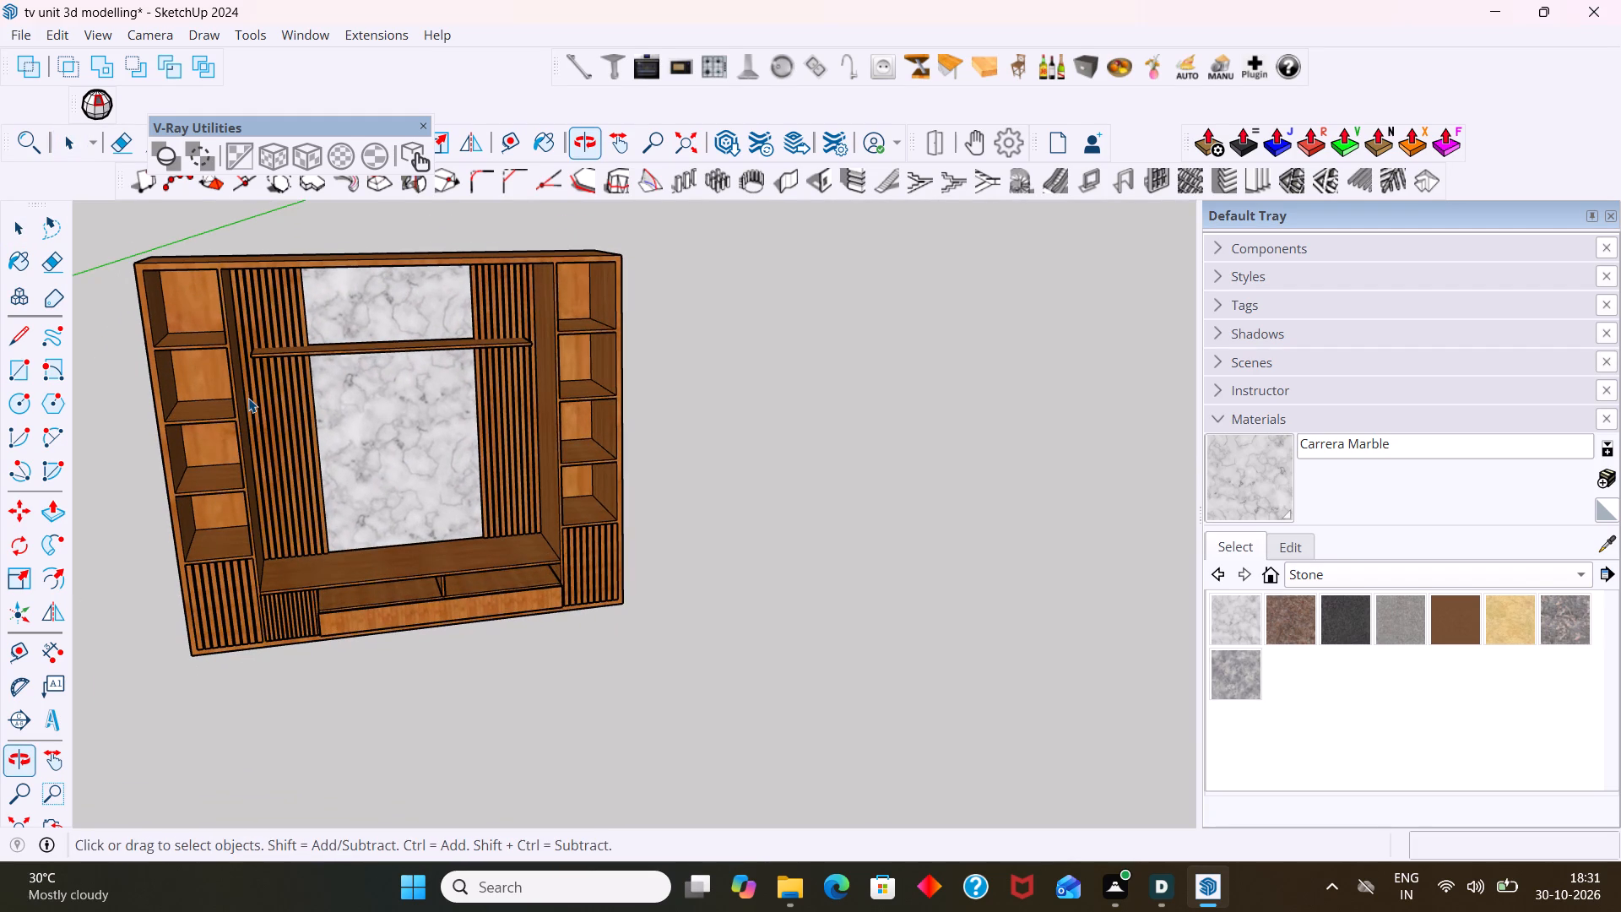
Open the TV unit group and explode the slat group bordering the marble panel on its left side.
scroll(295, 424, up, 8)
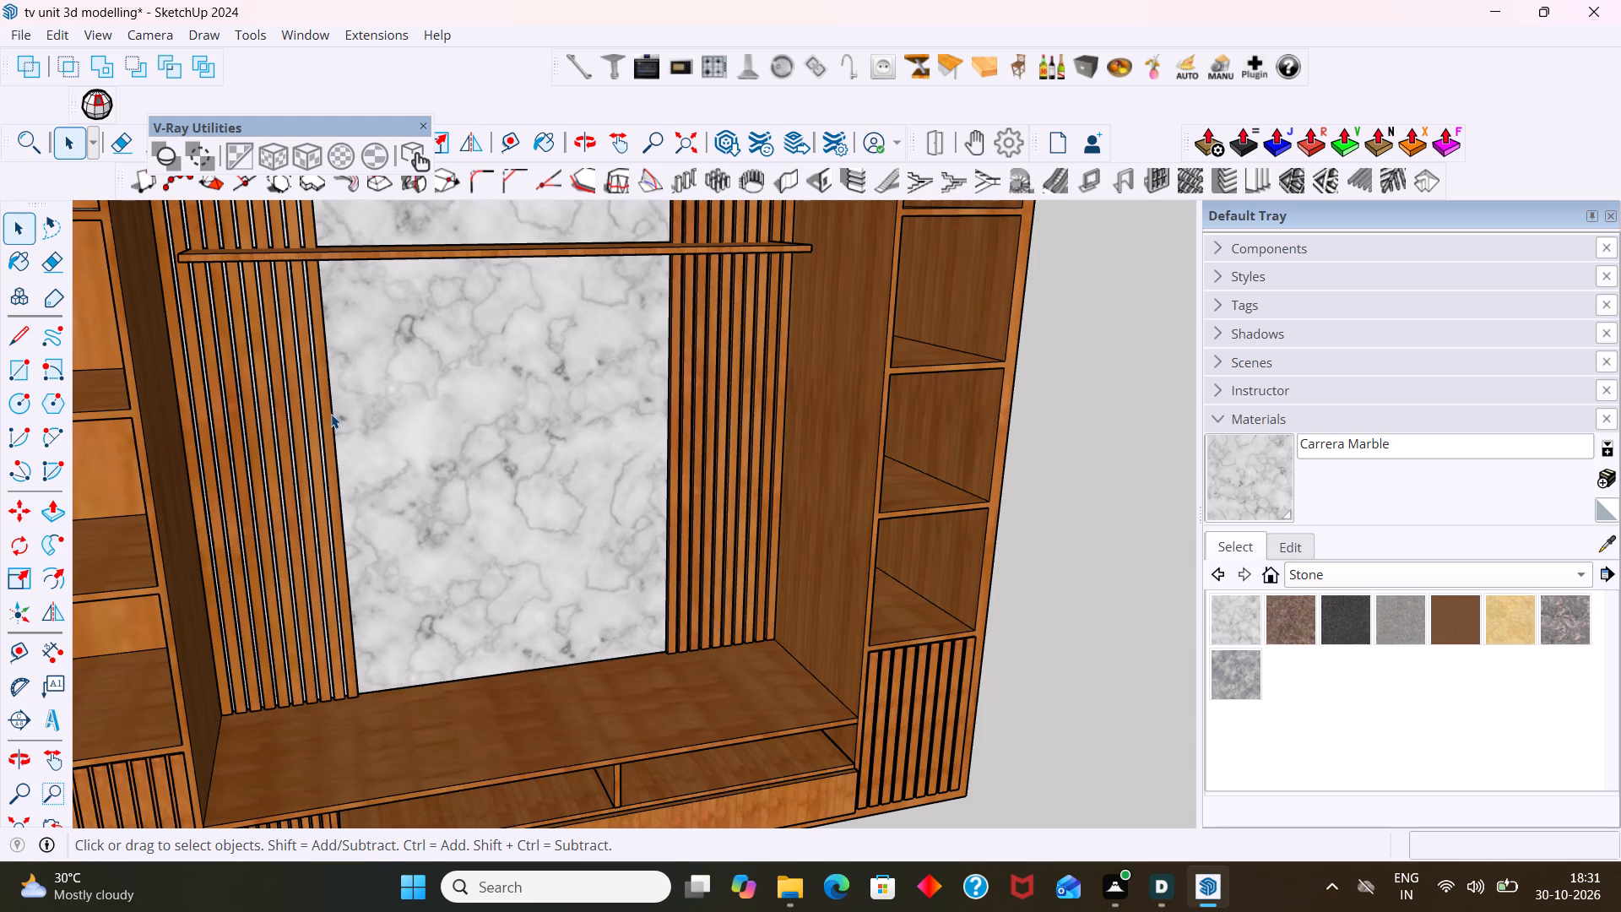
click(331, 414)
double_click(331, 414)
click(328, 426)
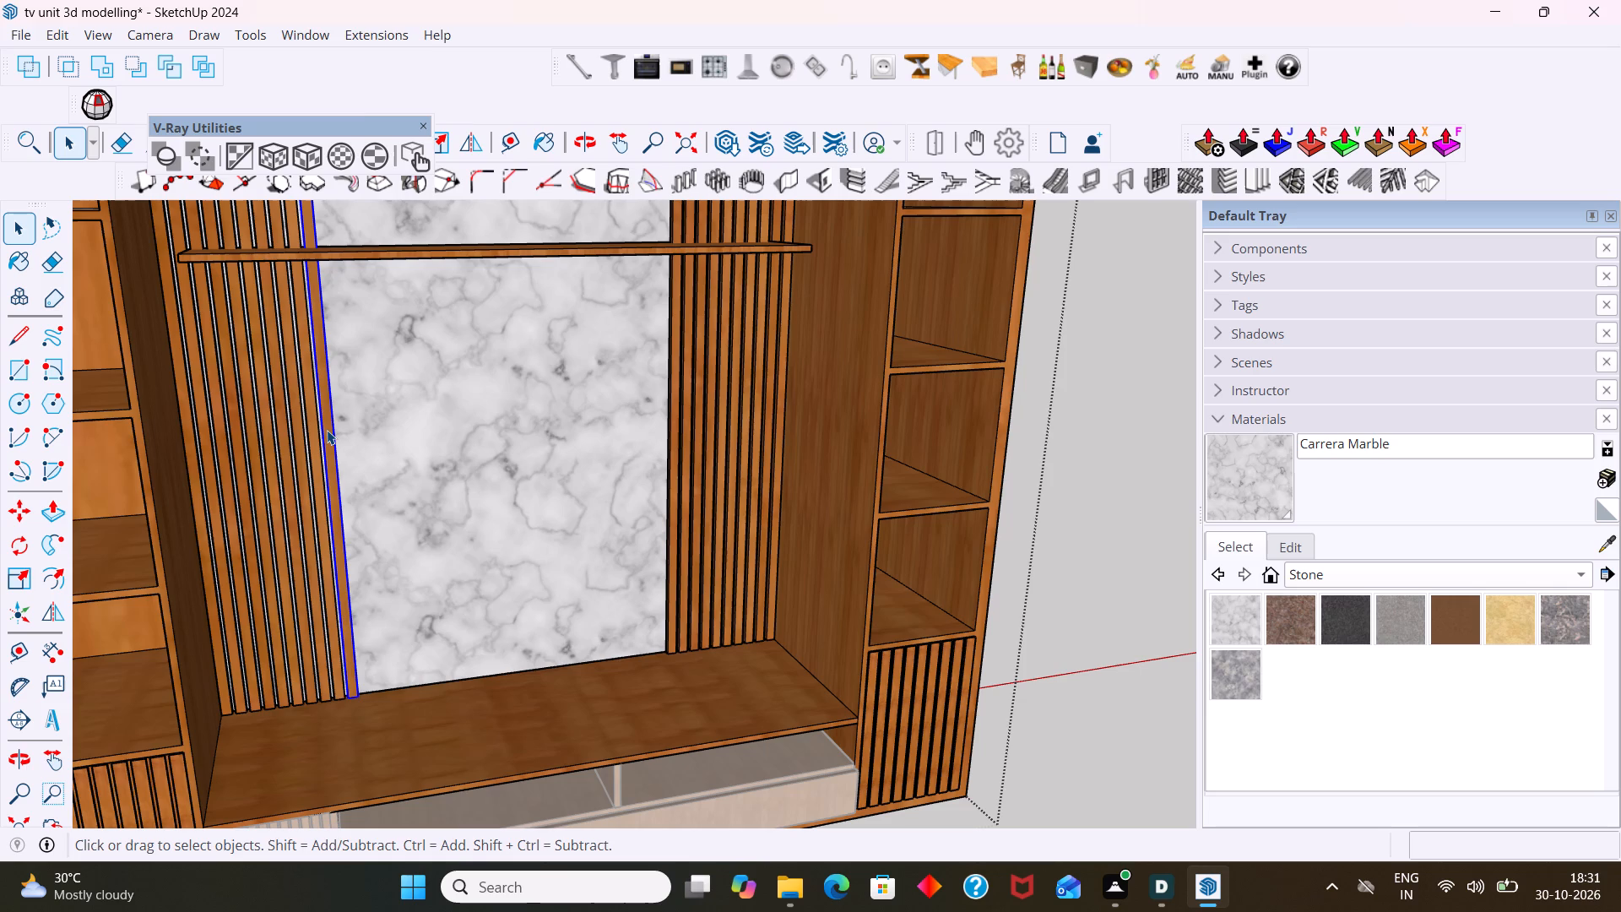
right_click(327, 430)
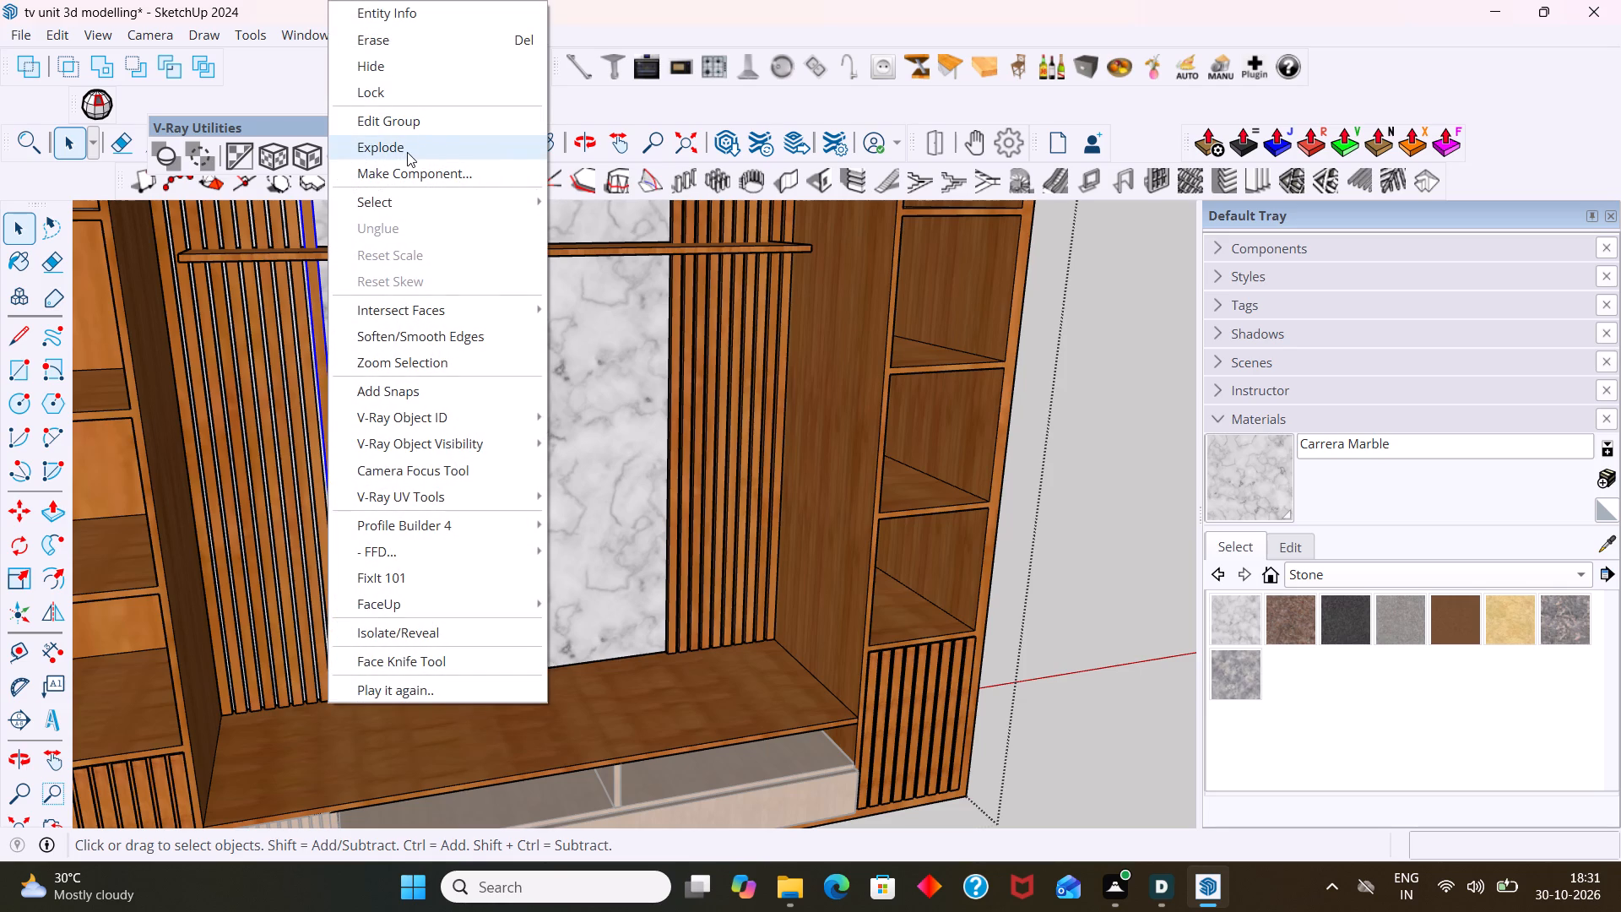
click(407, 152)
Inspect the exploded slat's front face and edges along the marble panel and down at the base shelf, and leave the group.
click(316, 328)
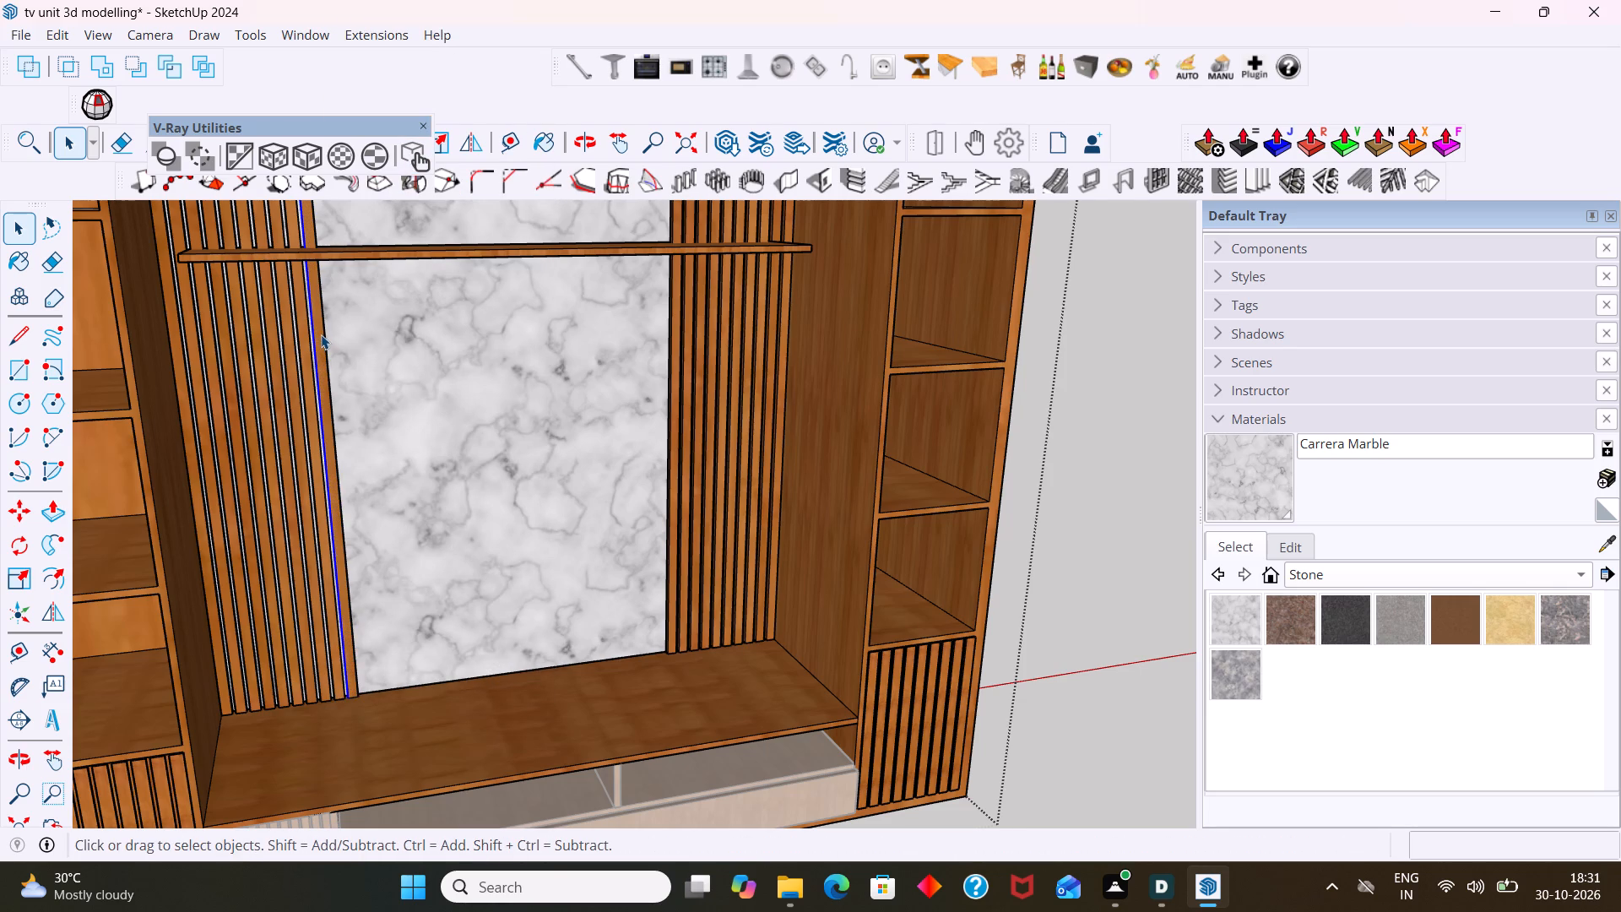
click(323, 336)
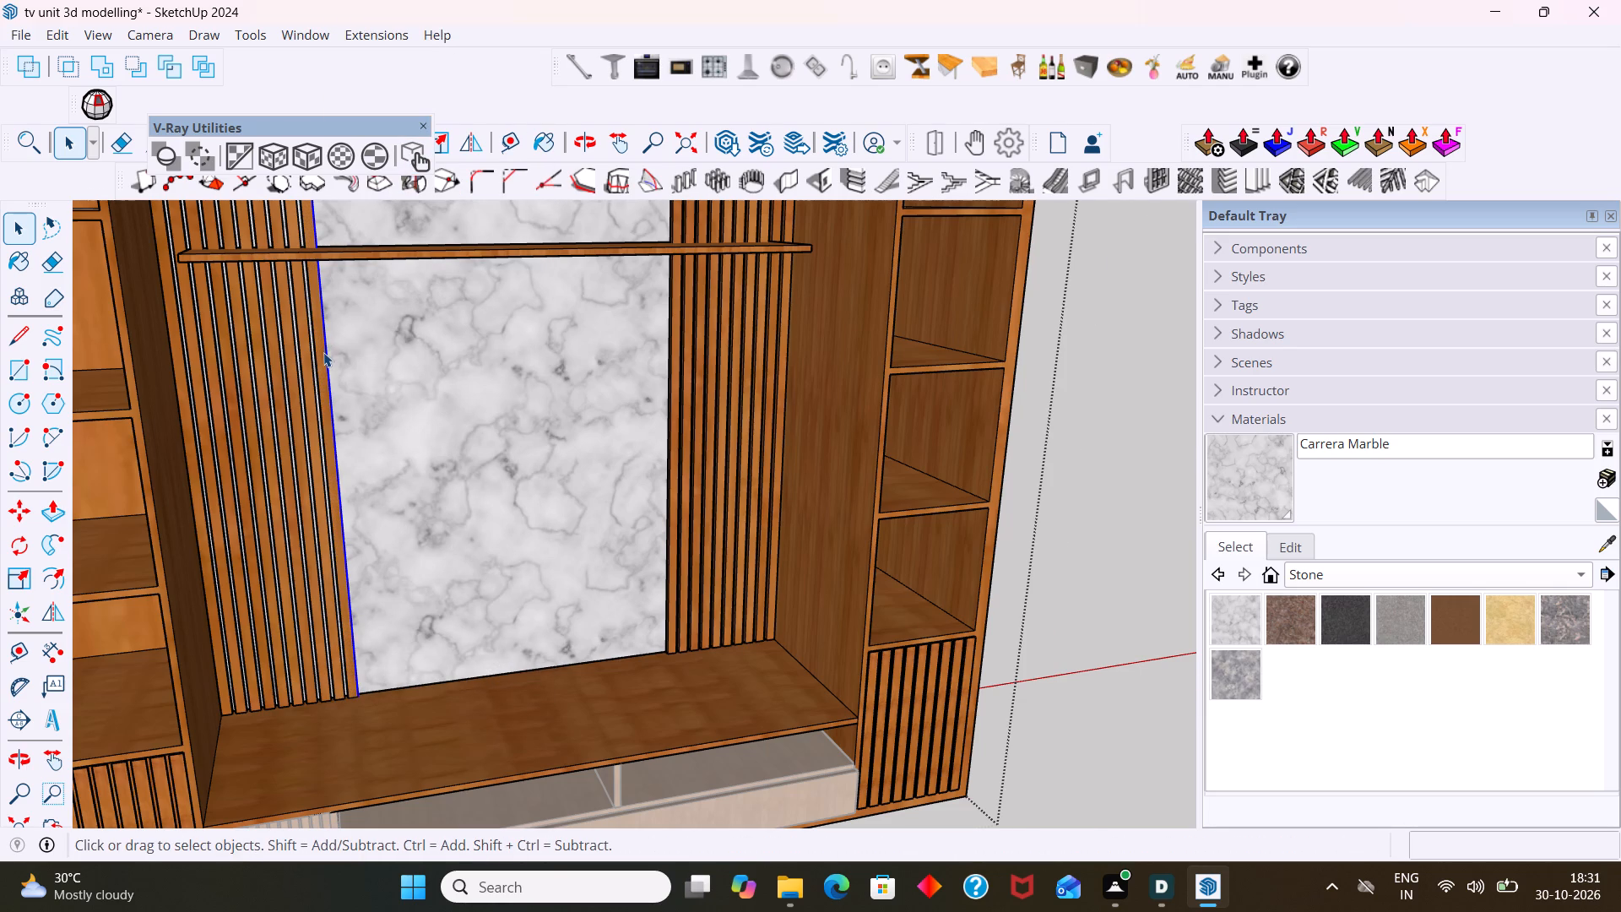
scroll(323, 352, up, 2)
click(318, 359)
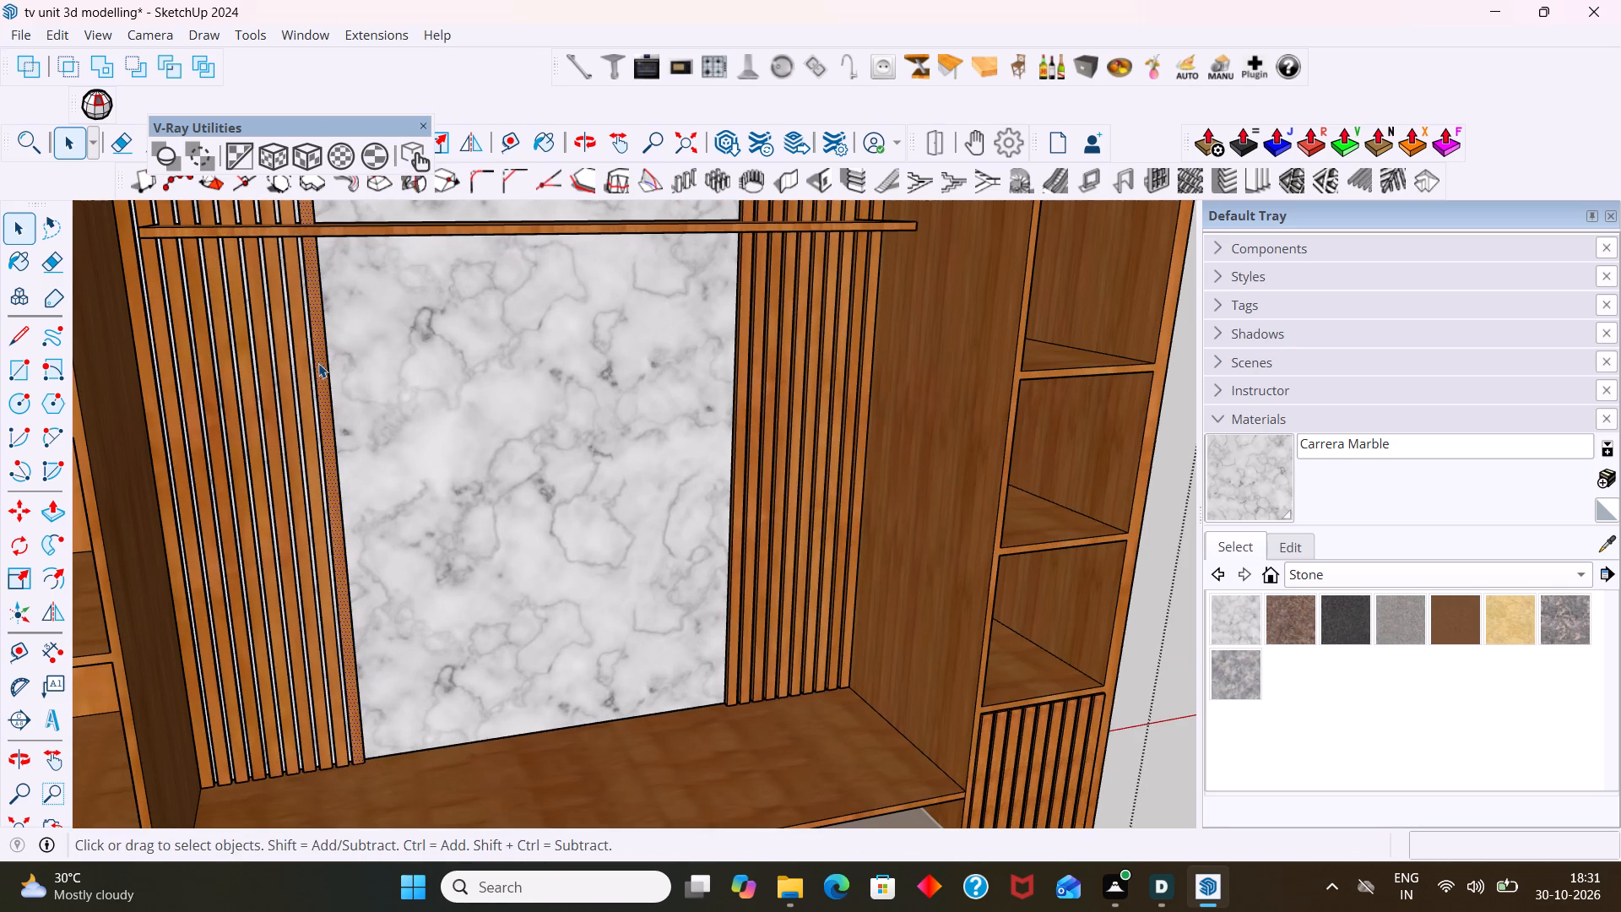
scroll(318, 367, down, 2)
middle_drag(321, 390, 123, 400)
scroll(436, 609, up, 5)
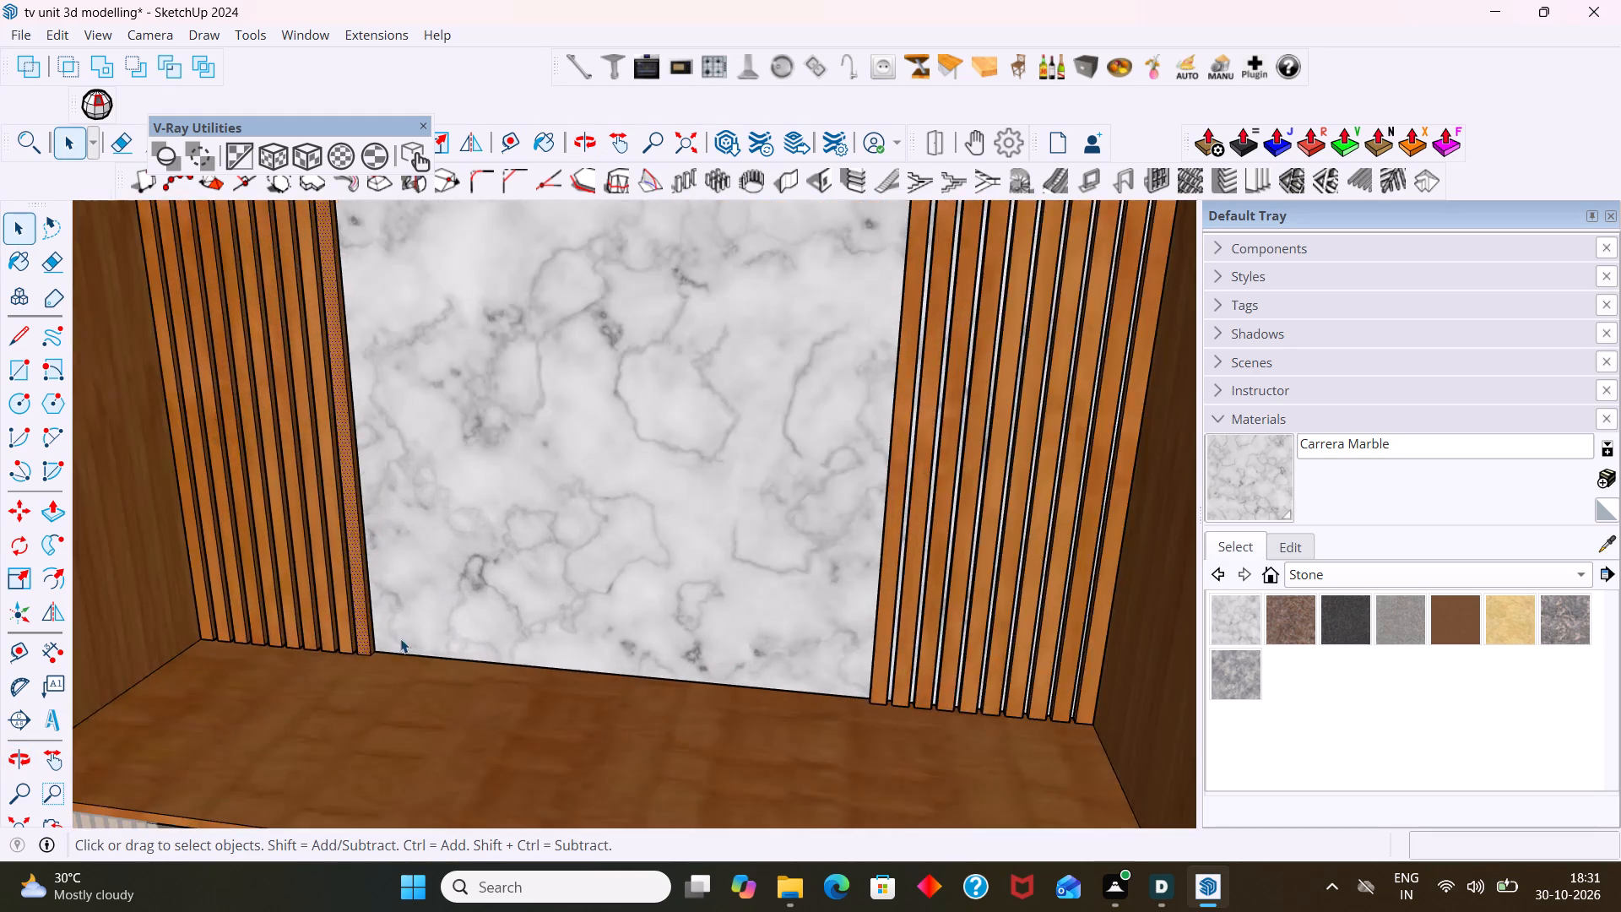
middle_drag(400, 638, 382, 470)
scroll(356, 608, up, 19)
middle_drag(355, 686, 355, 684)
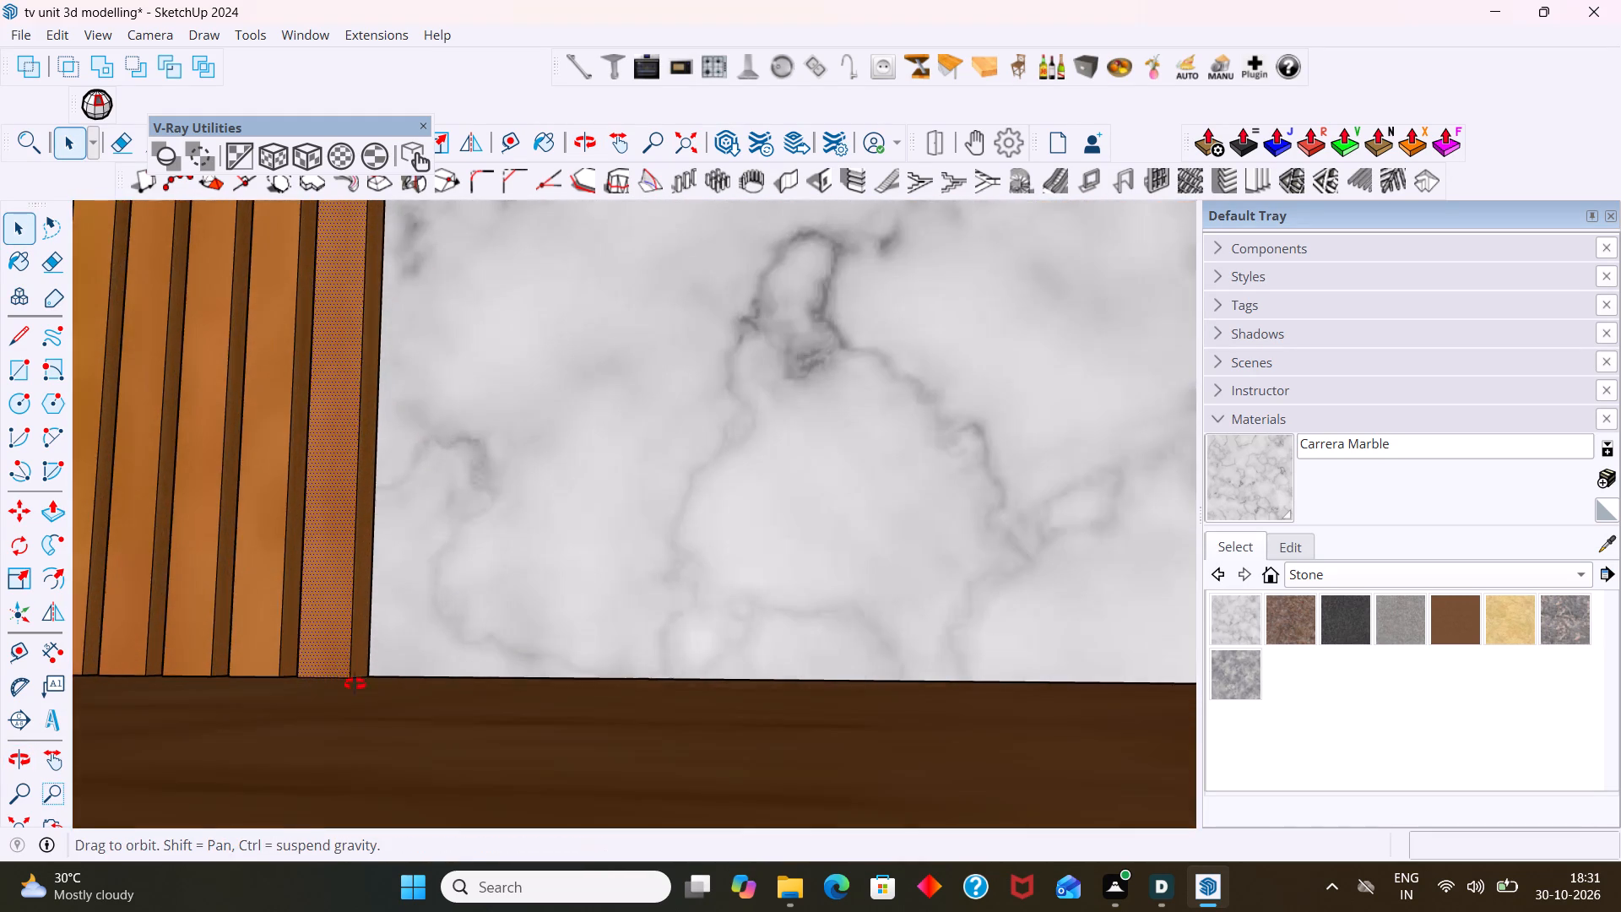
middle_drag(355, 684, 317, 711)
scroll(319, 689, up, 12)
middle_drag(324, 681, 556, 697)
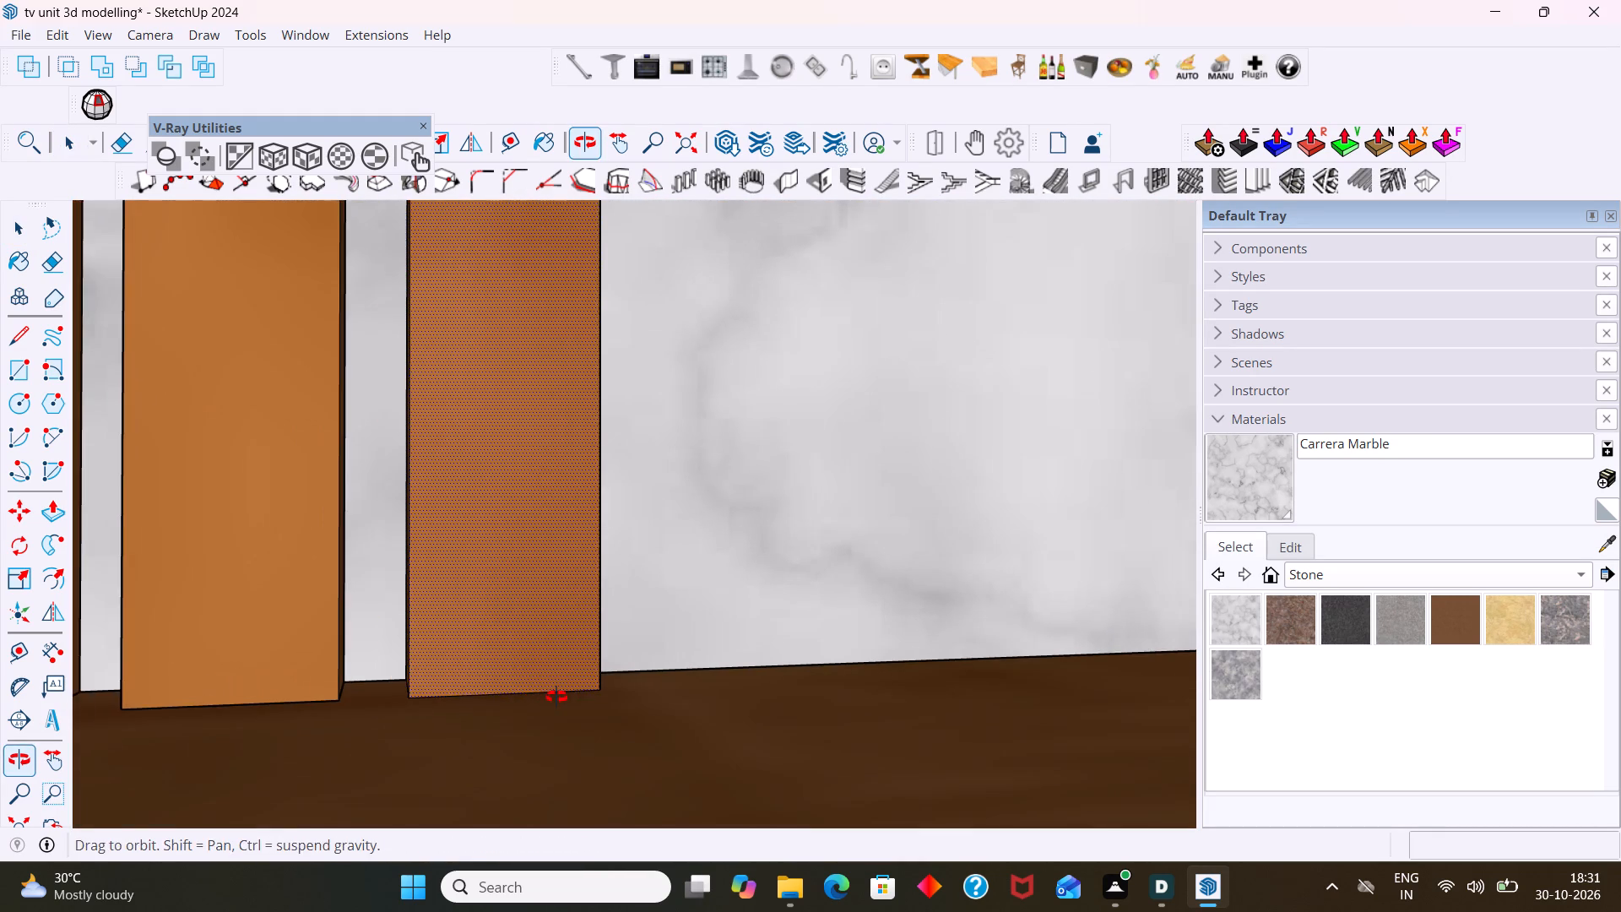
middle_drag(556, 697, 554, 697)
scroll(474, 674, up, 3)
click(385, 691)
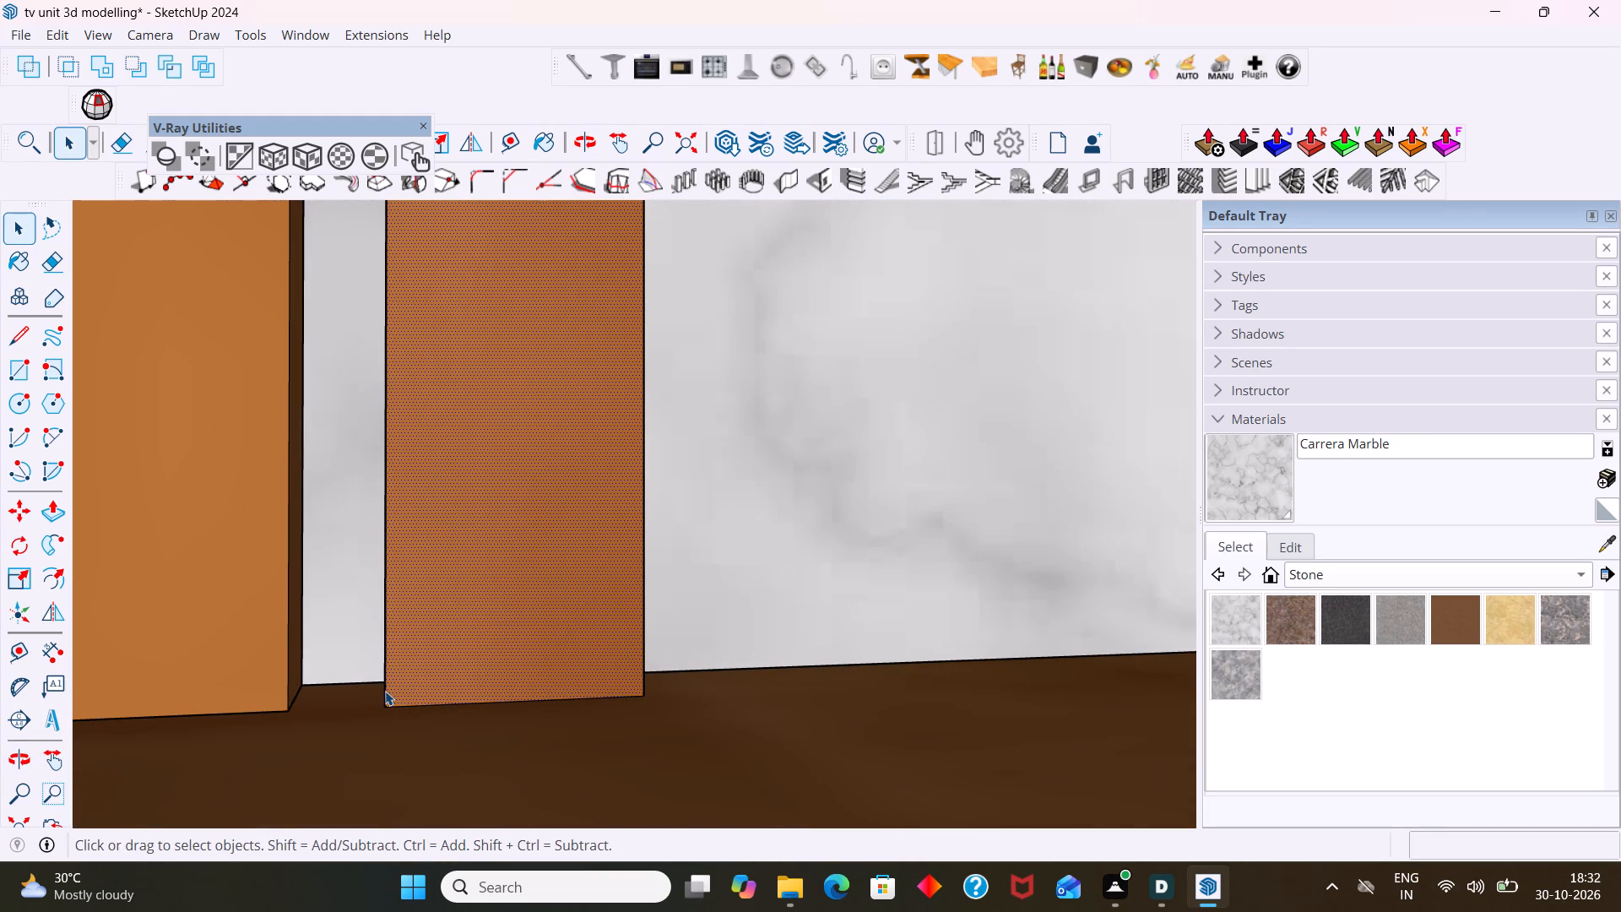
scroll(388, 692, down, 20)
scroll(388, 692, down, 3)
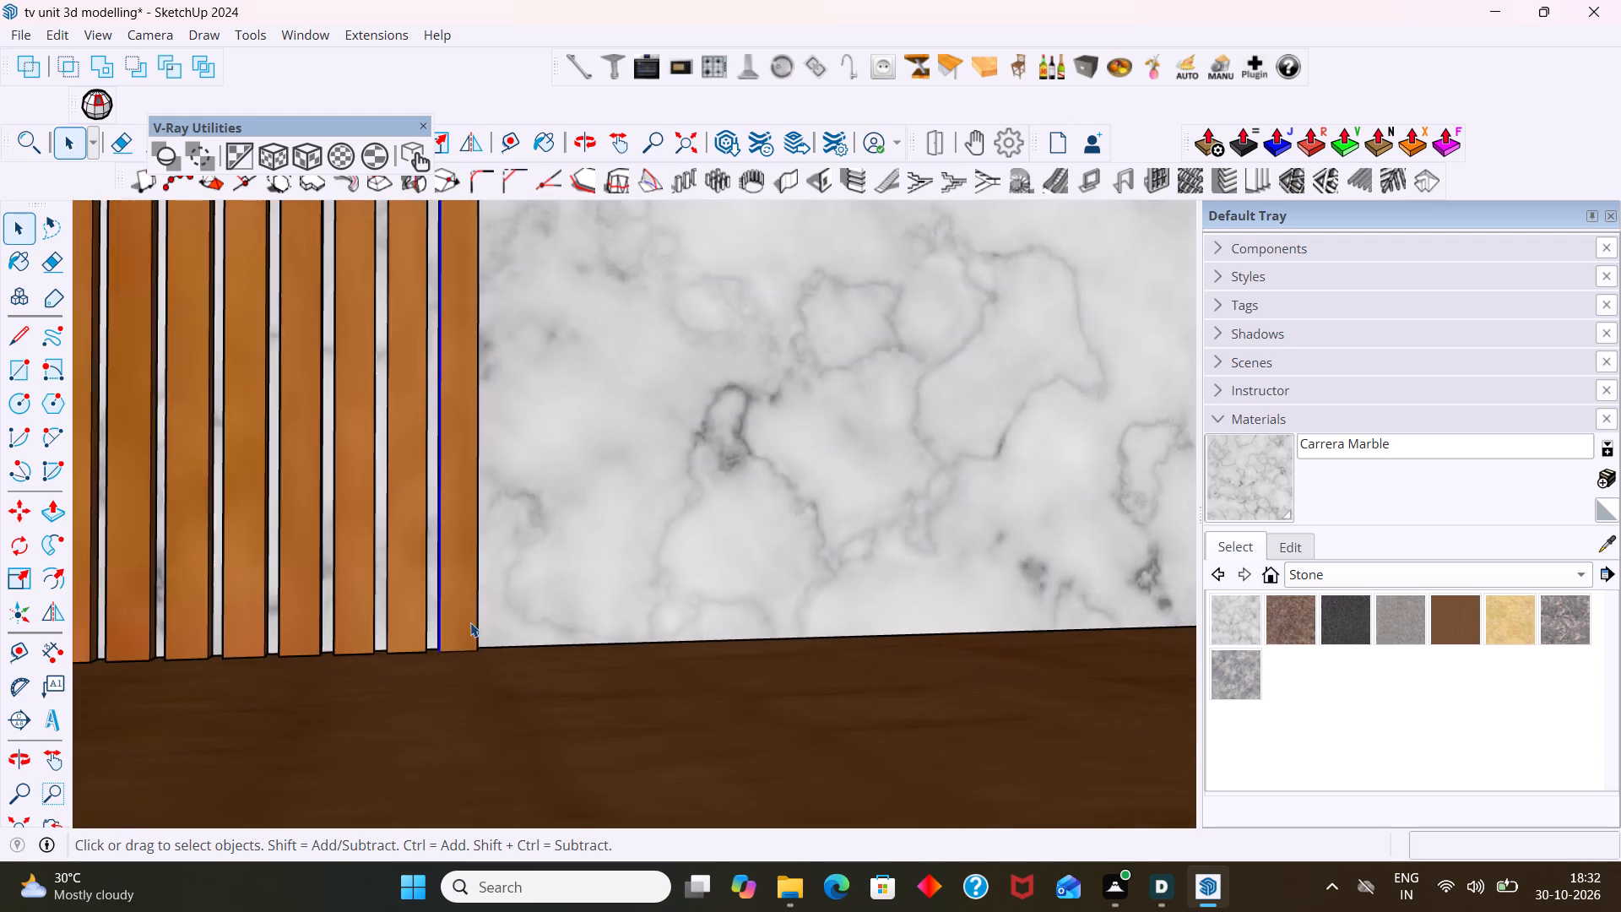
scroll(470, 622, down, 15)
middle_drag(497, 568, 453, 687)
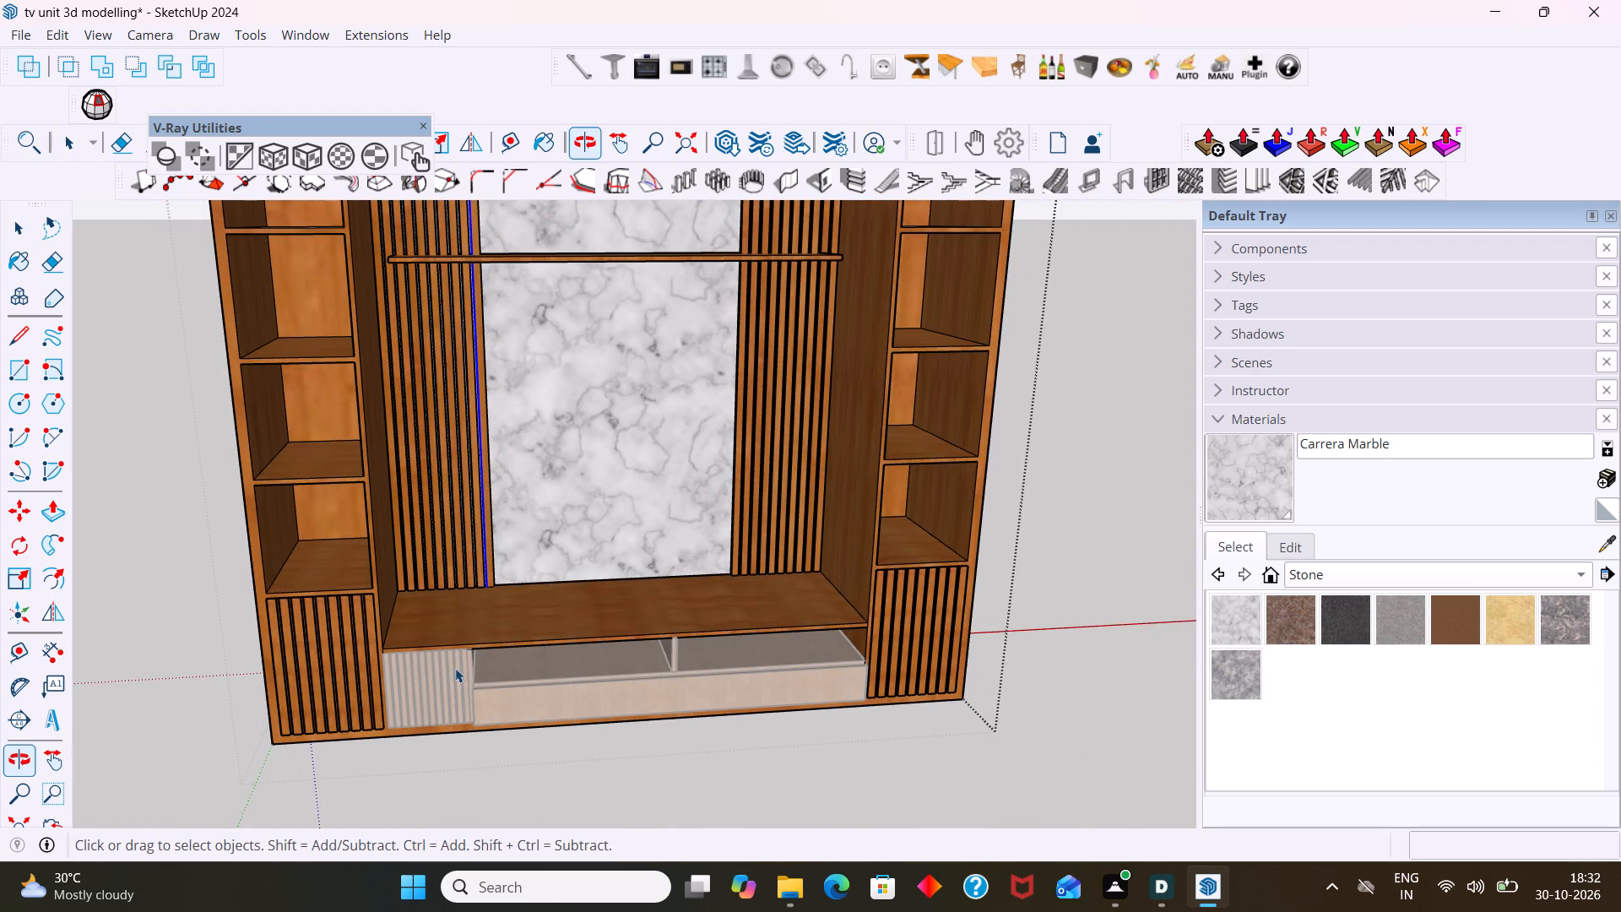
scroll(595, 646, down, 3)
shift+middle_drag(584, 552, 369, 660)
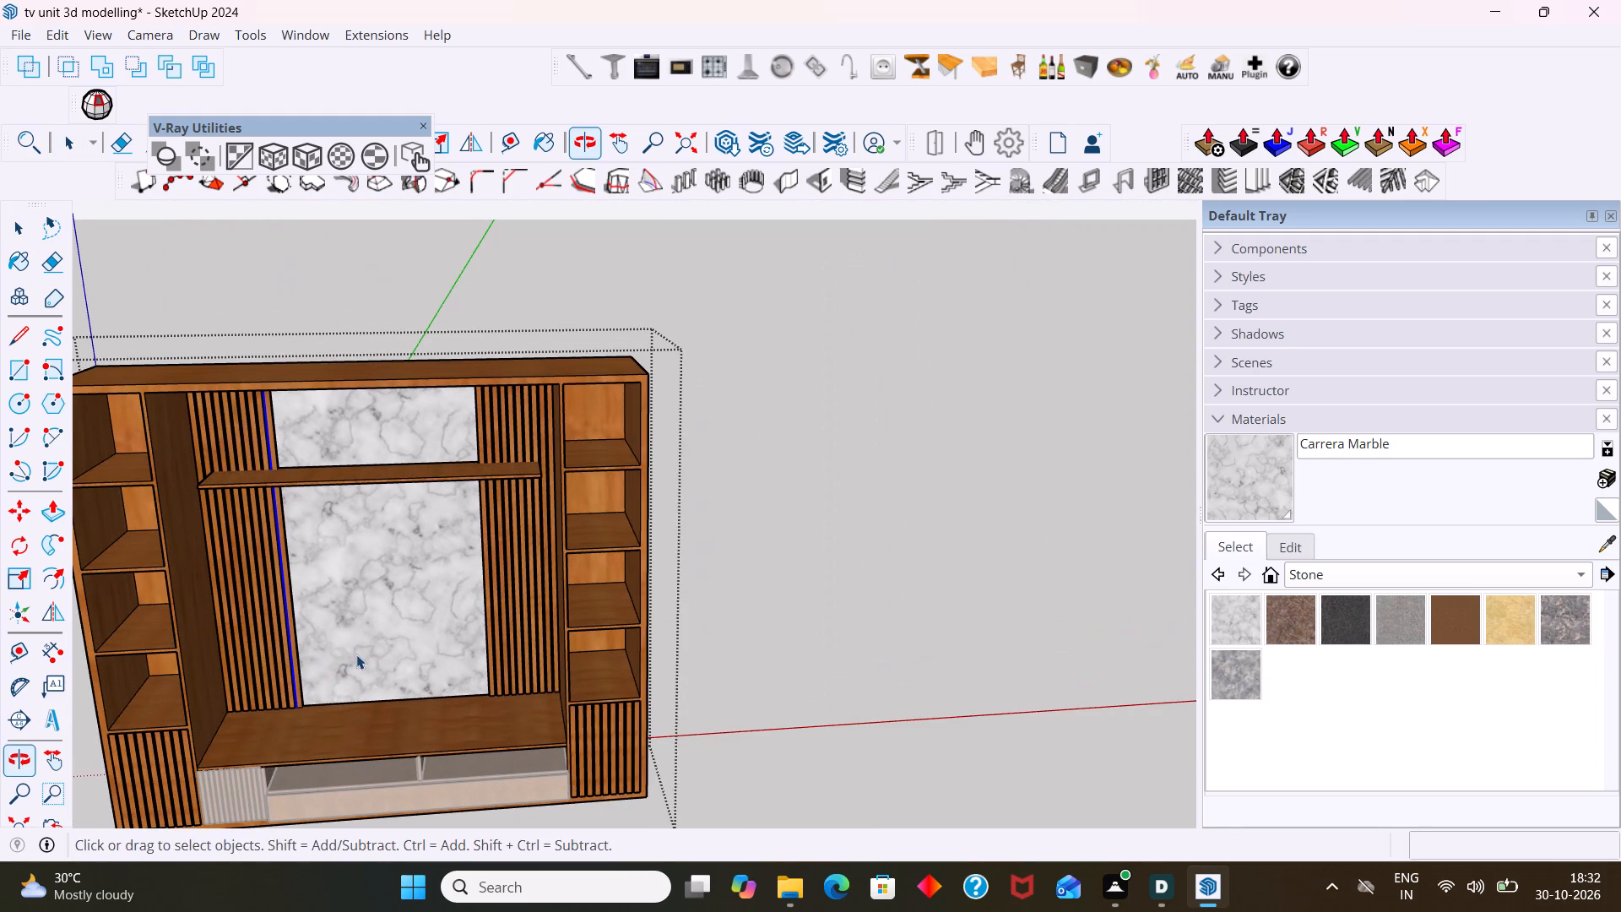
click(849, 502)
Reopen the TV unit group and delete the selected part of the exploded slat along the marble panel's left edge.
middle_drag(382, 569, 269, 572)
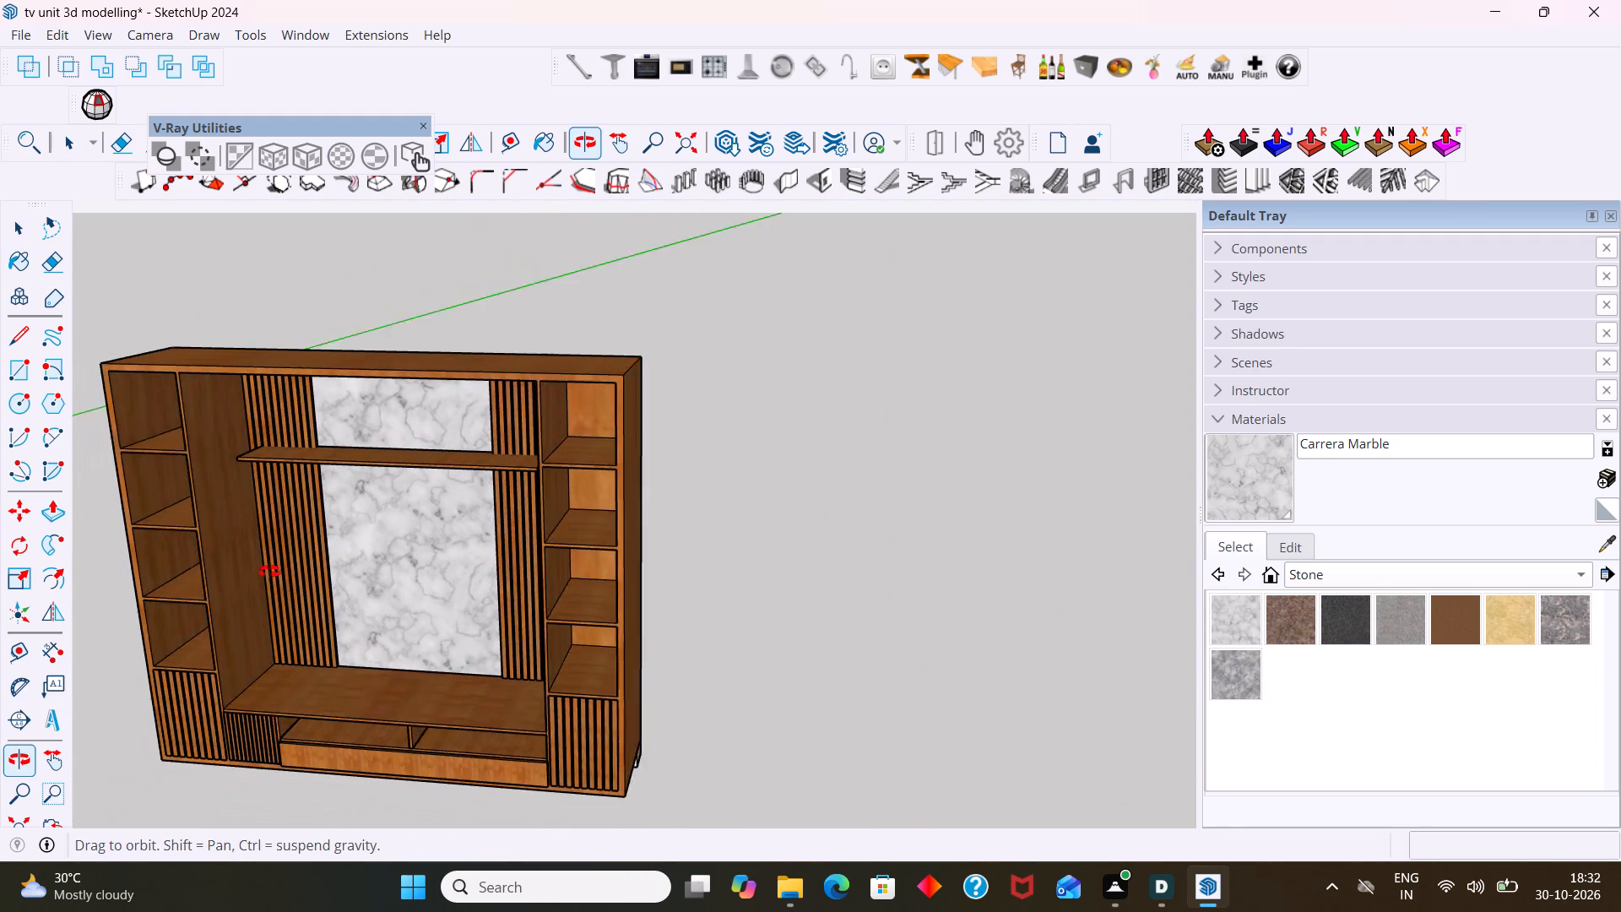
middle_drag(269, 572, 235, 575)
scroll(352, 538, up, 8)
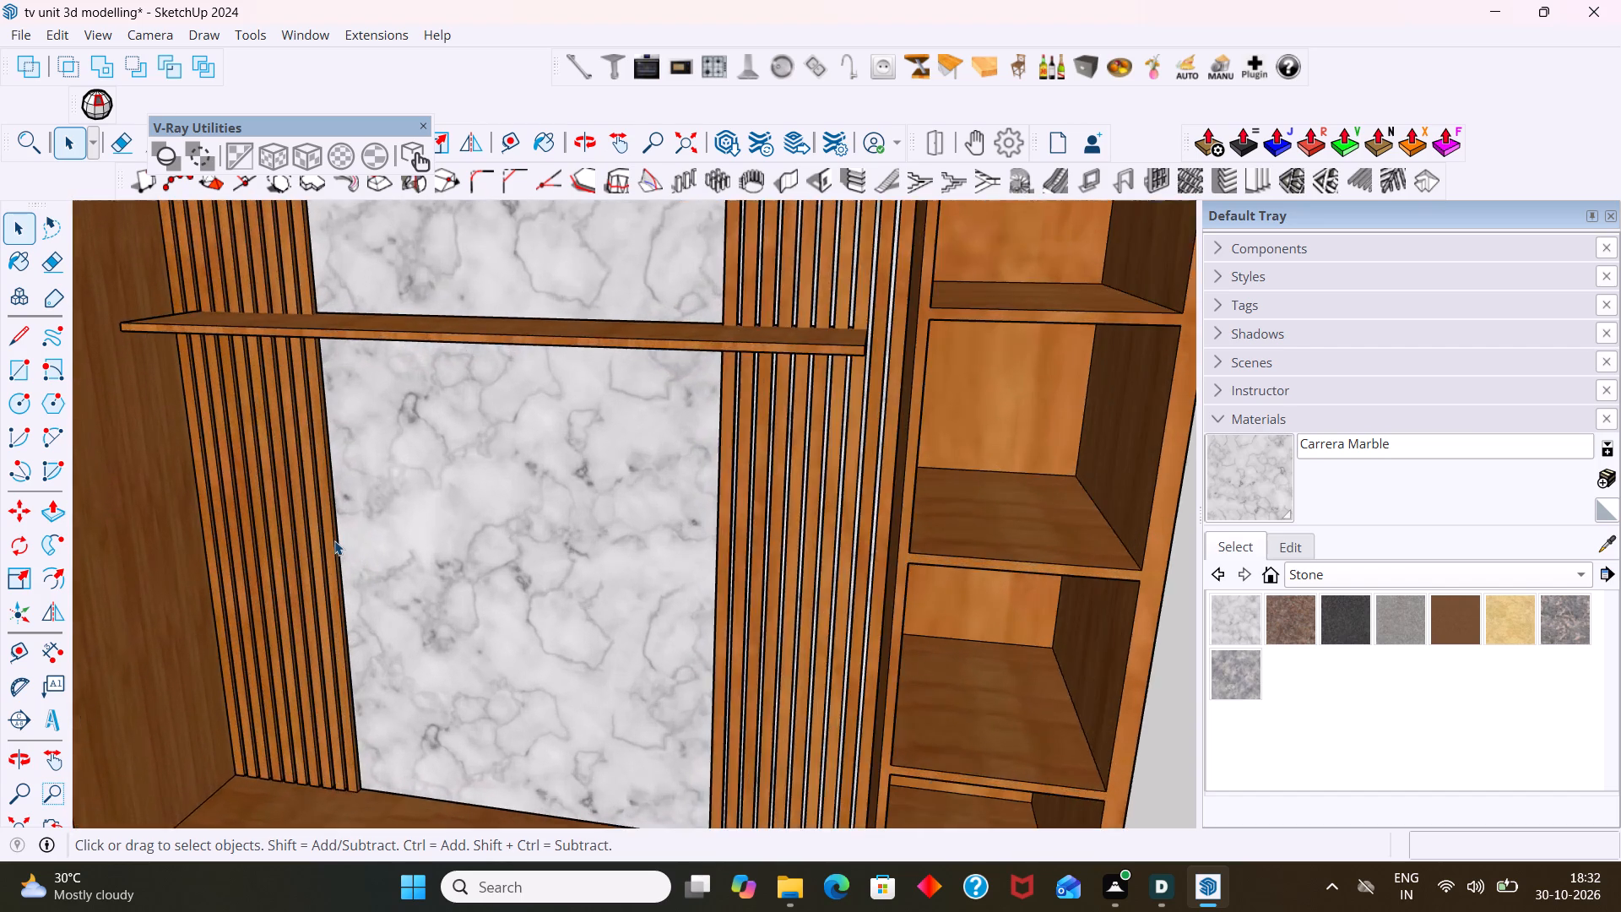
scroll(334, 540, up, 3)
scroll(333, 540, down, 9)
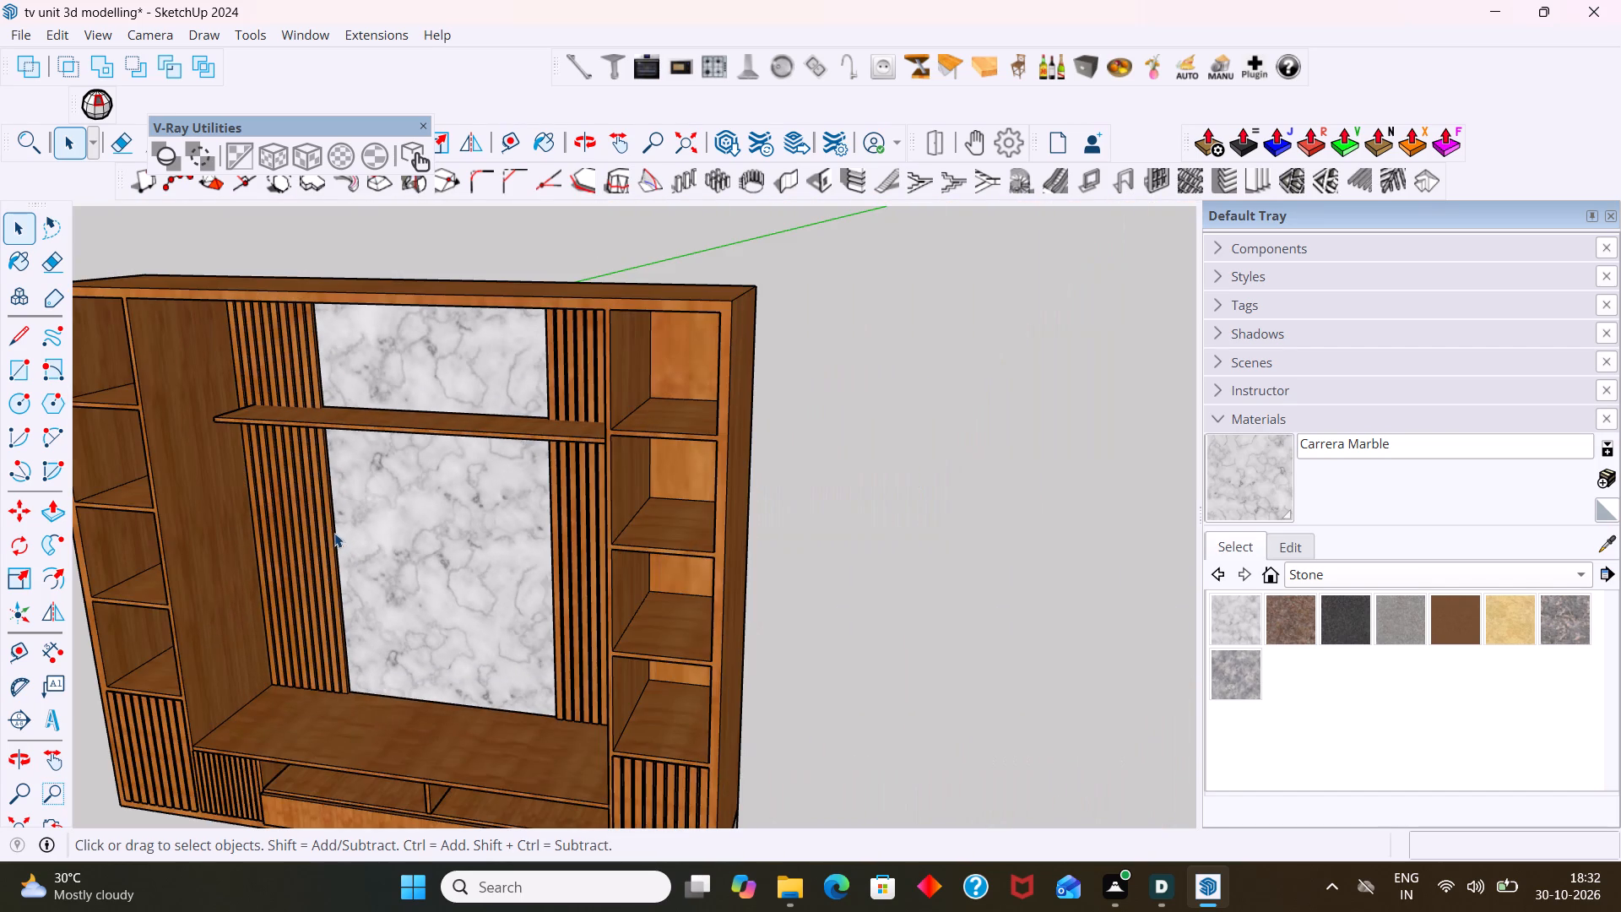
shift+middle_drag(329, 549, 326, 642)
scroll(319, 583, up, 5)
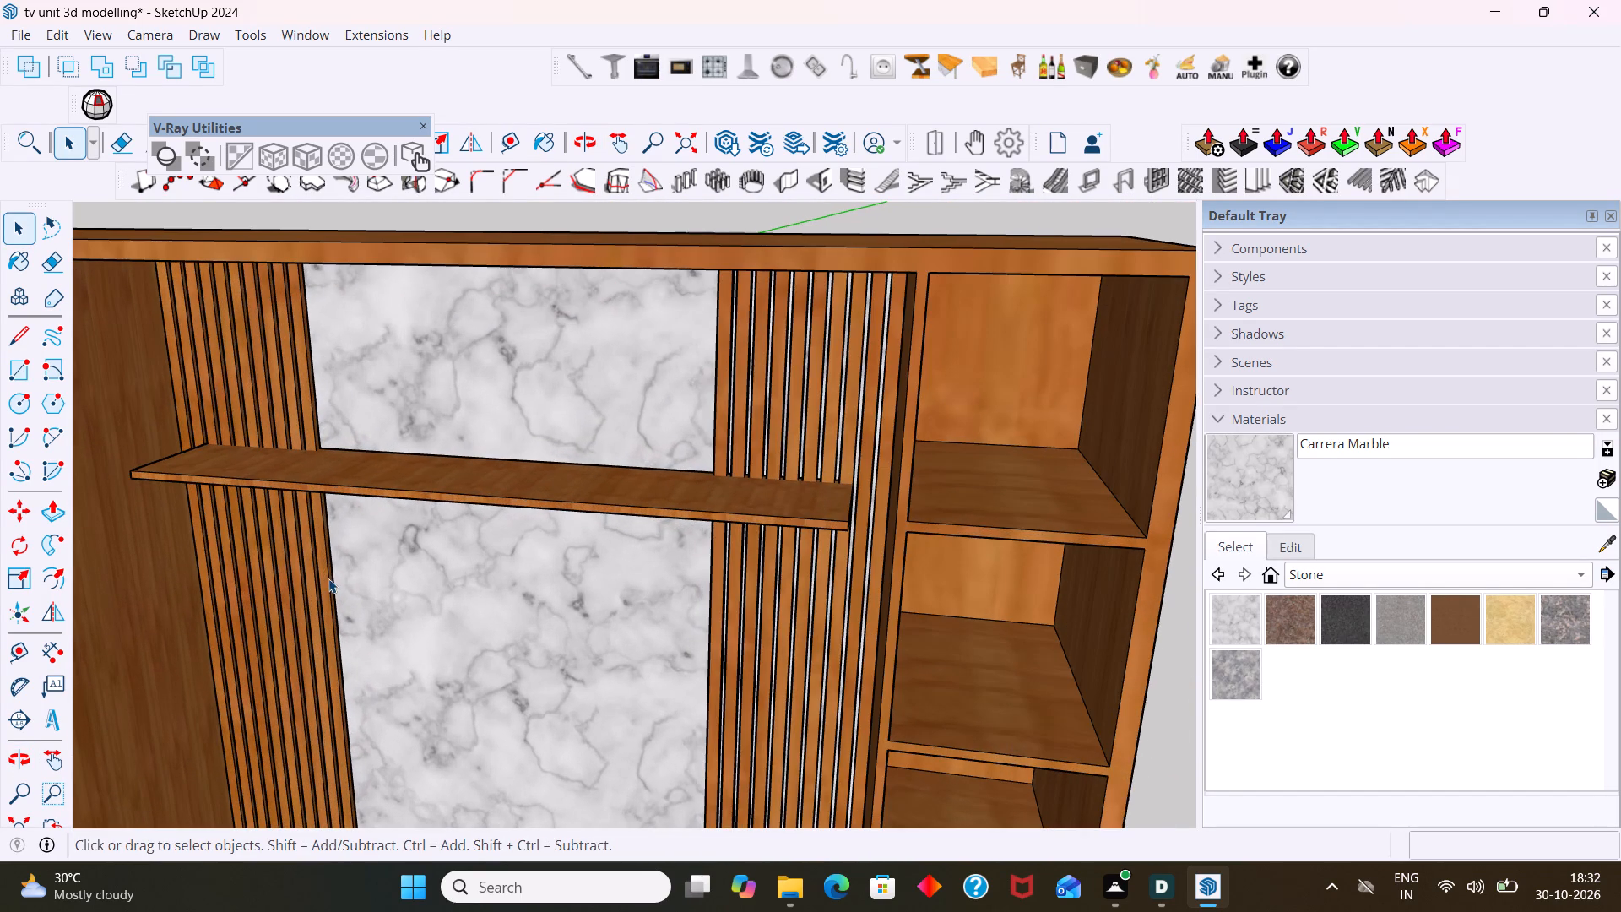
click(328, 578)
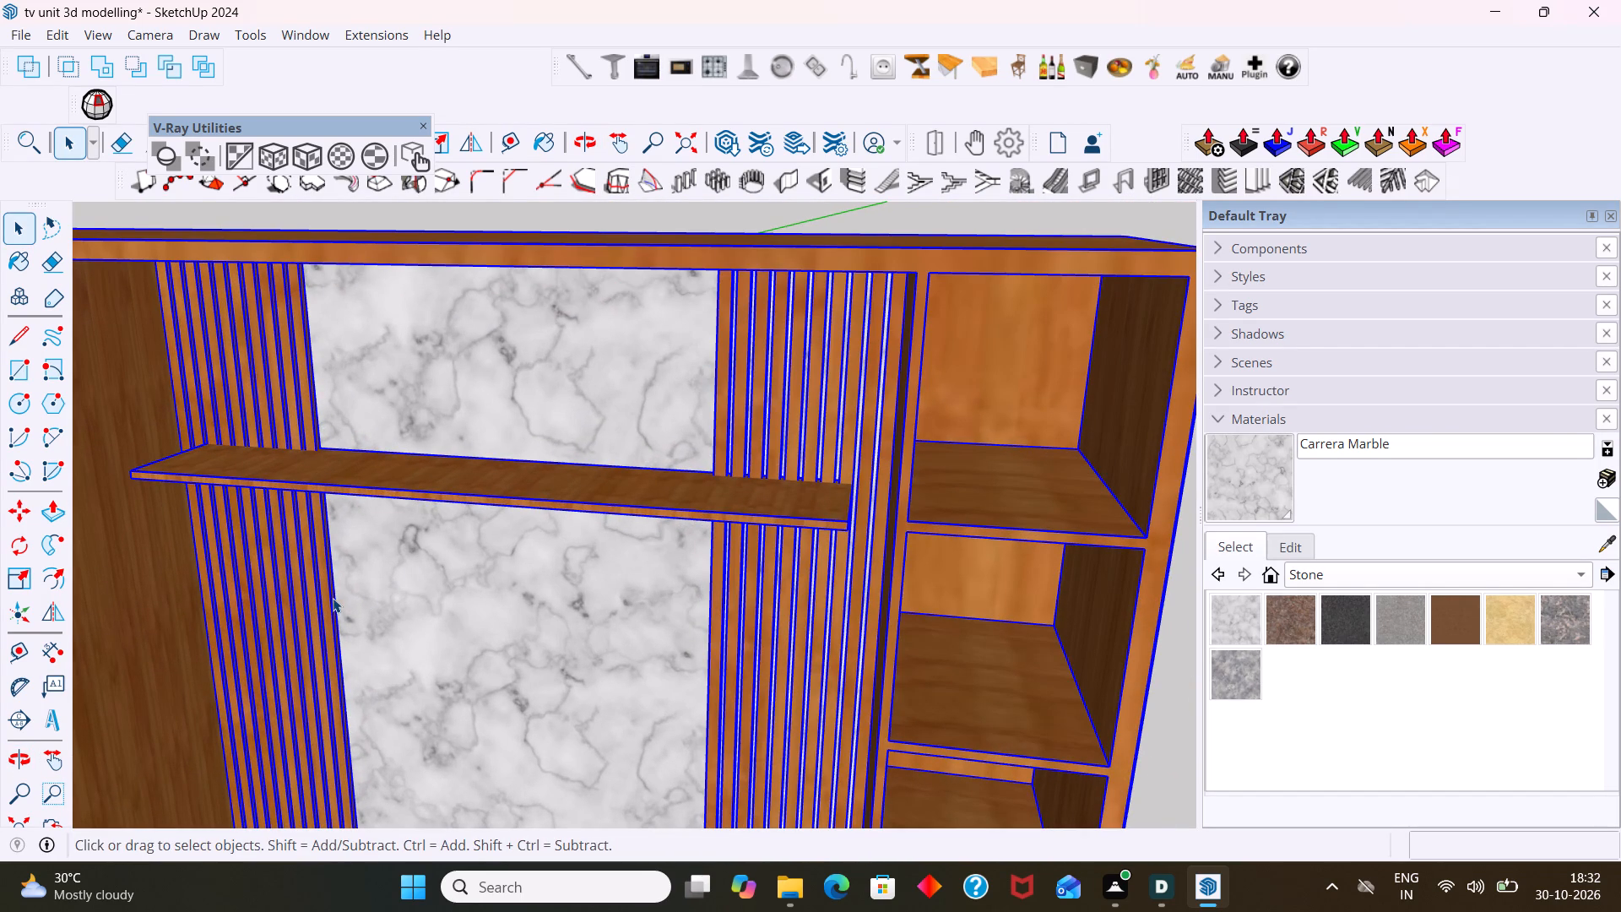
double_click(333, 598)
double_click(331, 605)
double_click(328, 612)
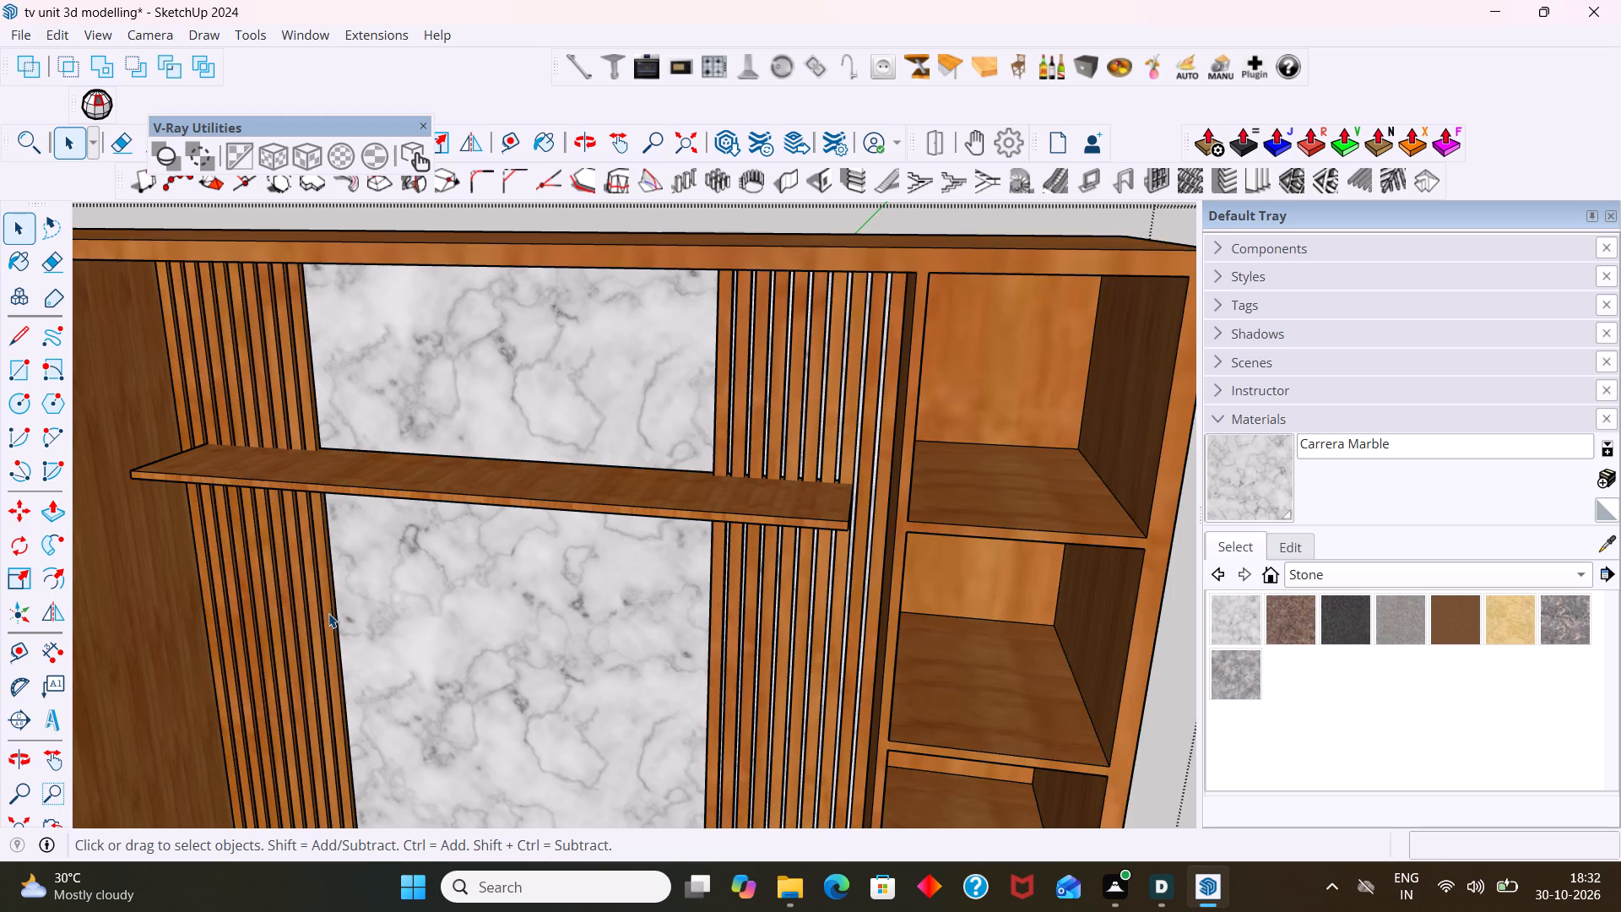
click(328, 615)
click(334, 616)
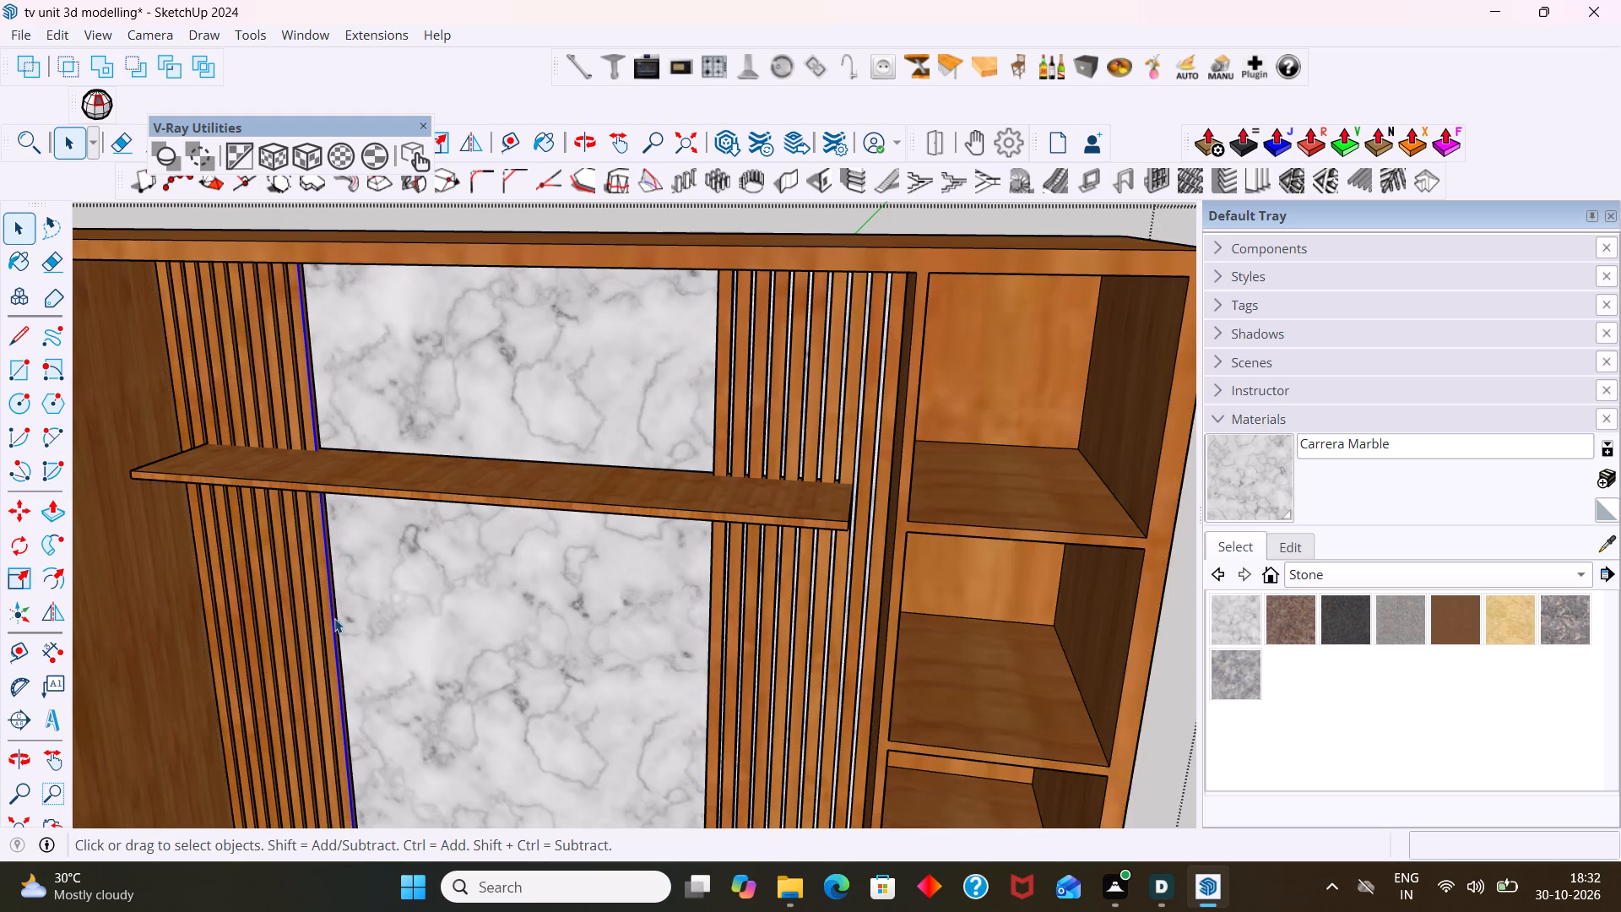
click(330, 624)
key(Delete)
Delete the long edge of the same slat next to the marble panel, removing its front face.
scroll(326, 585, up, 3)
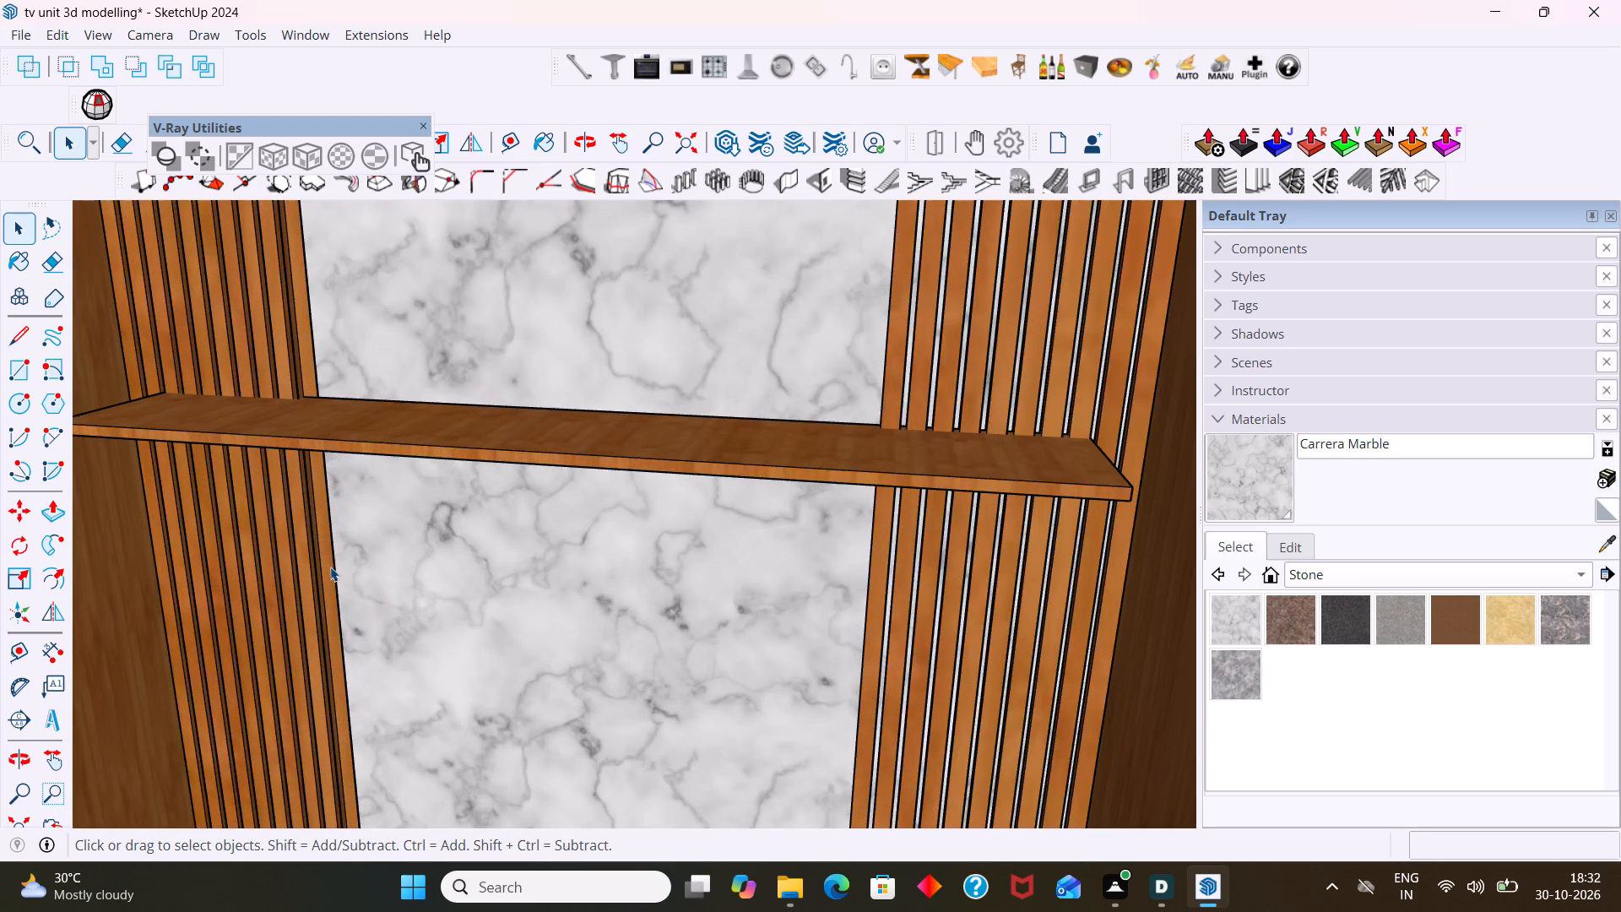
middle_drag(332, 555, 367, 442)
scroll(374, 442, up, 3)
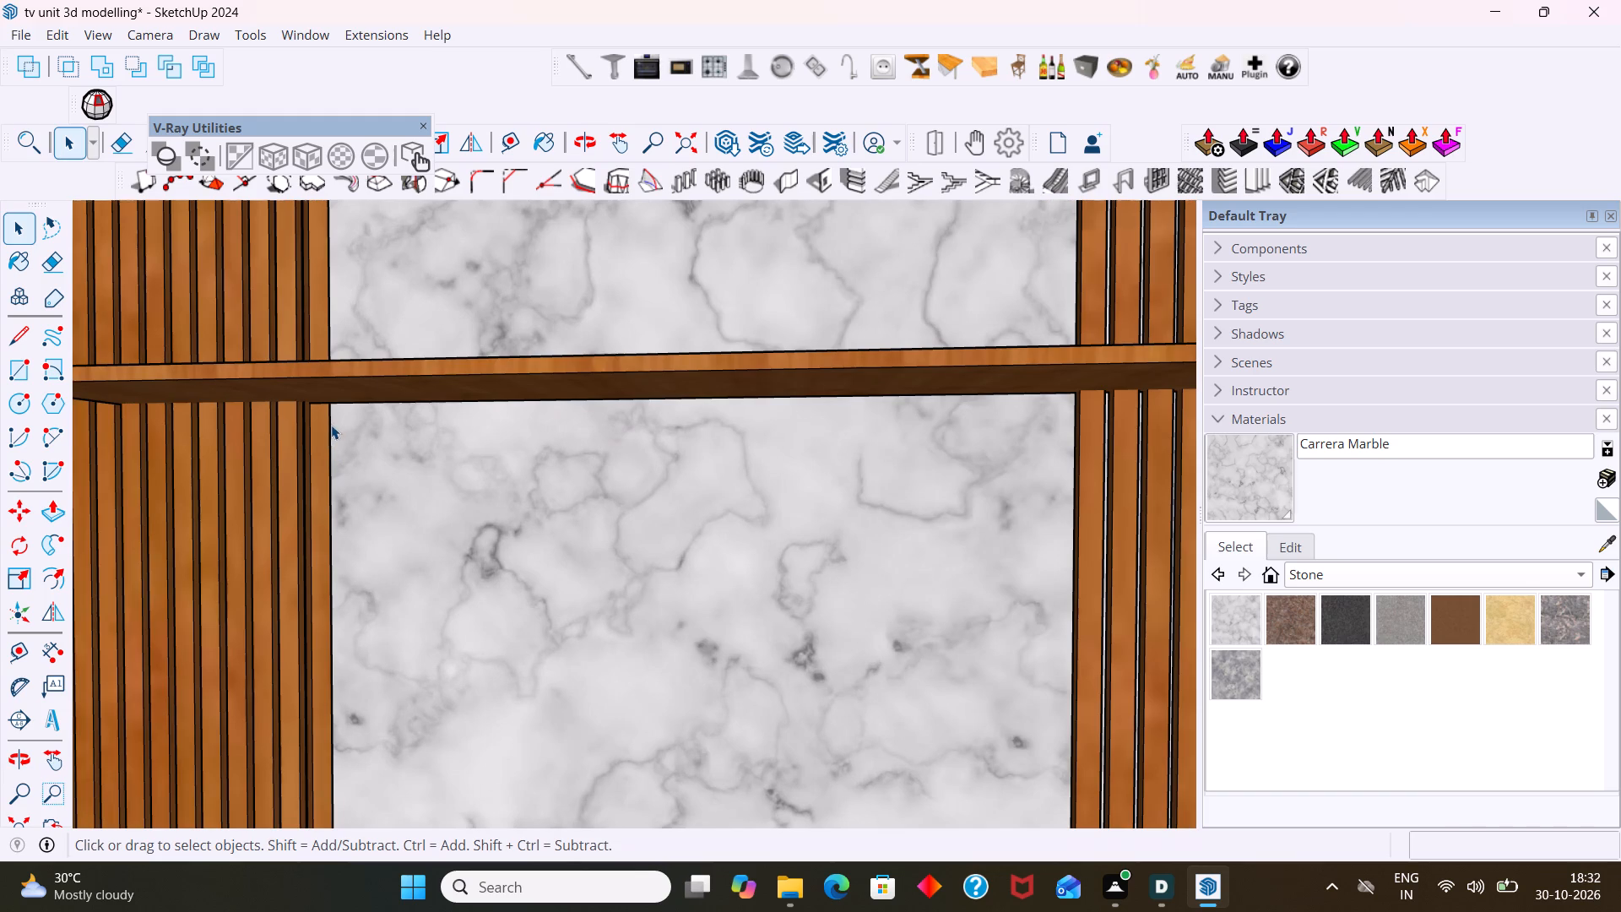
click(331, 415)
double_click(329, 421)
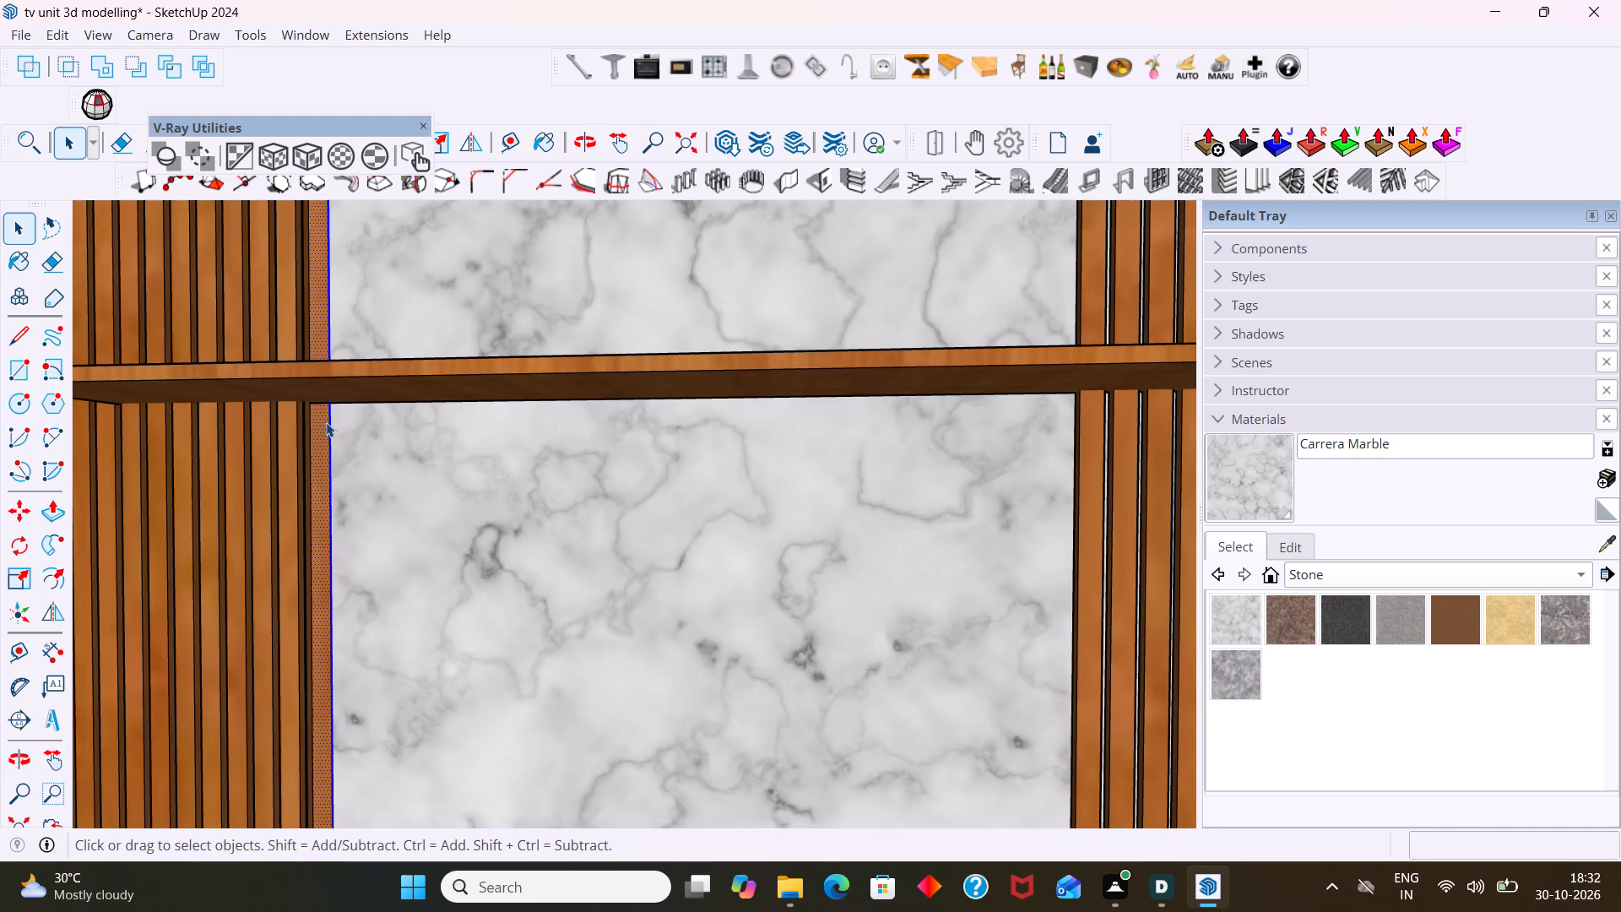
click(326, 422)
click(331, 421)
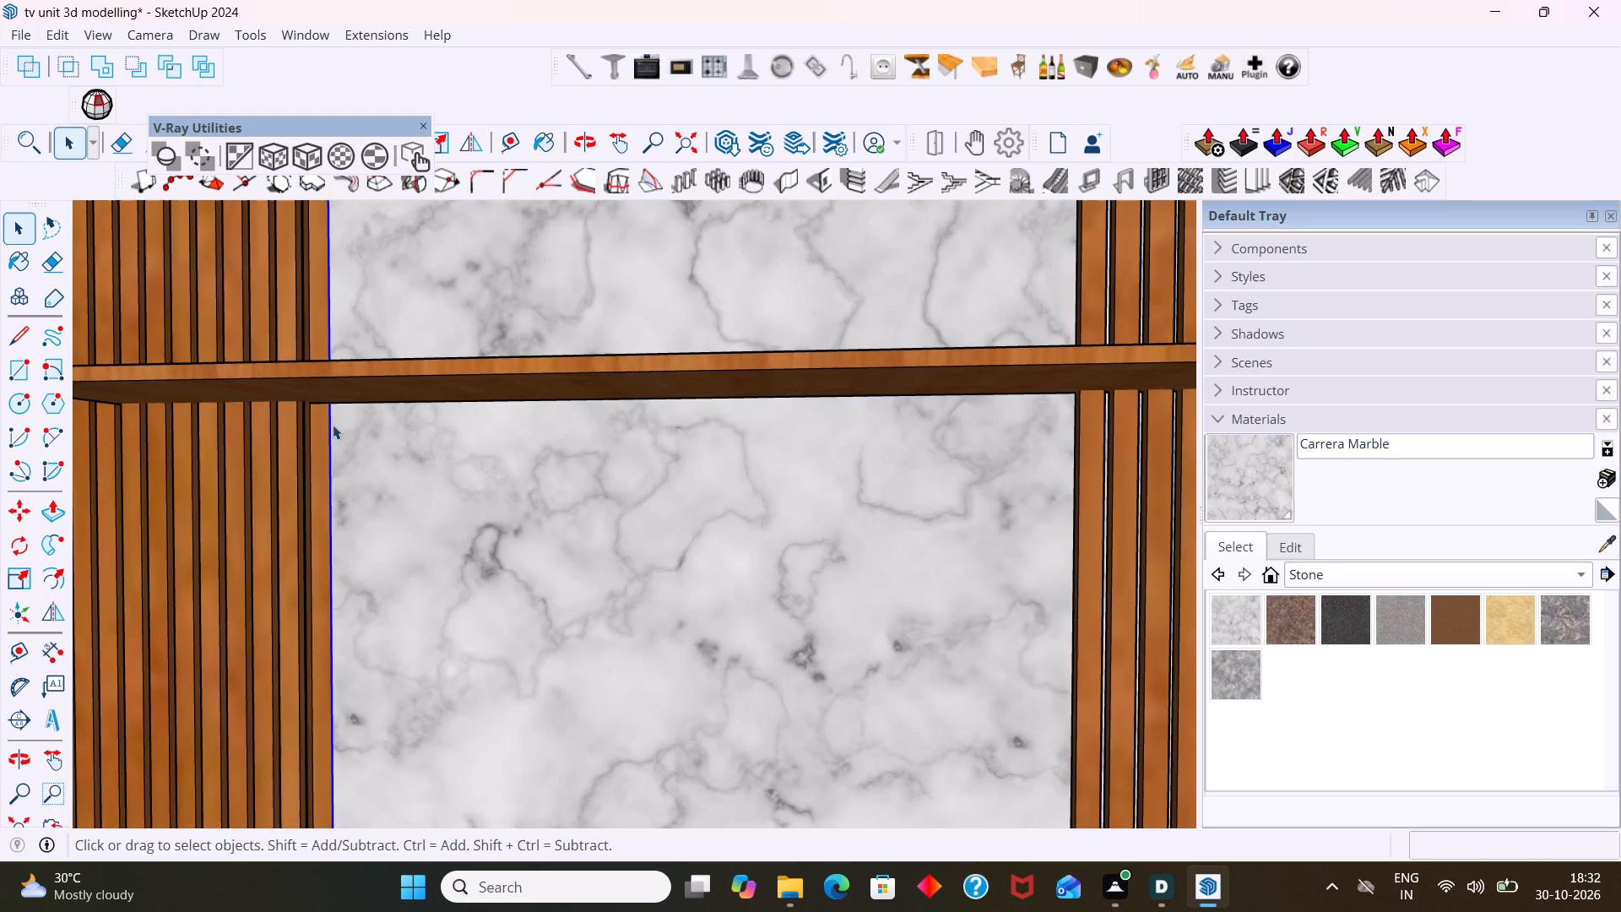
key(Delete)
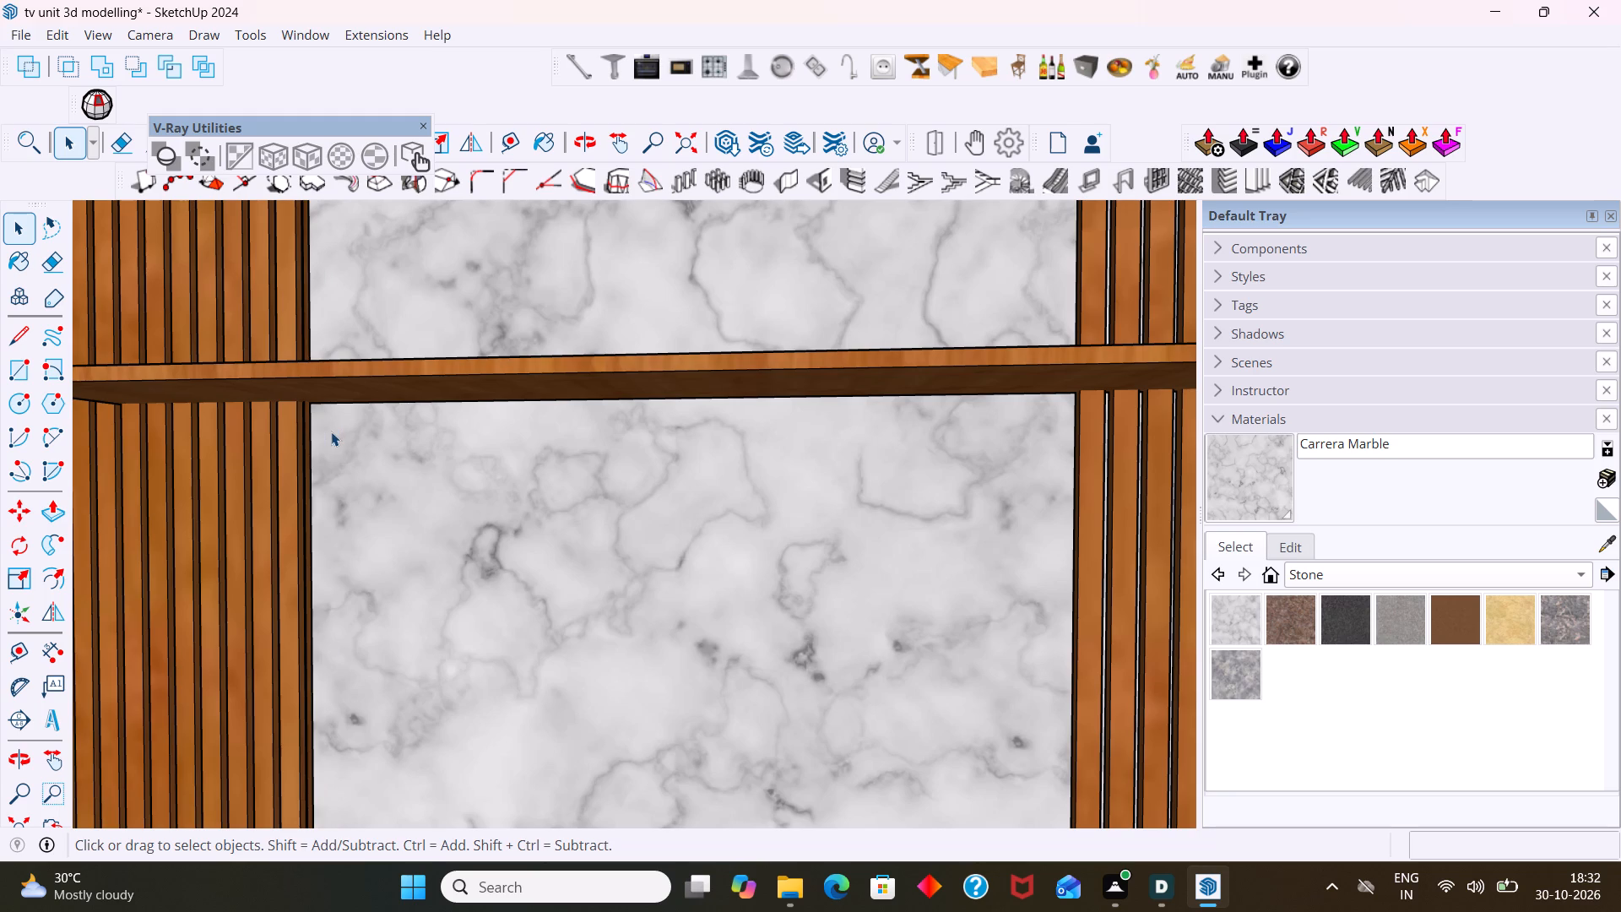
scroll(331, 418, down, 6)
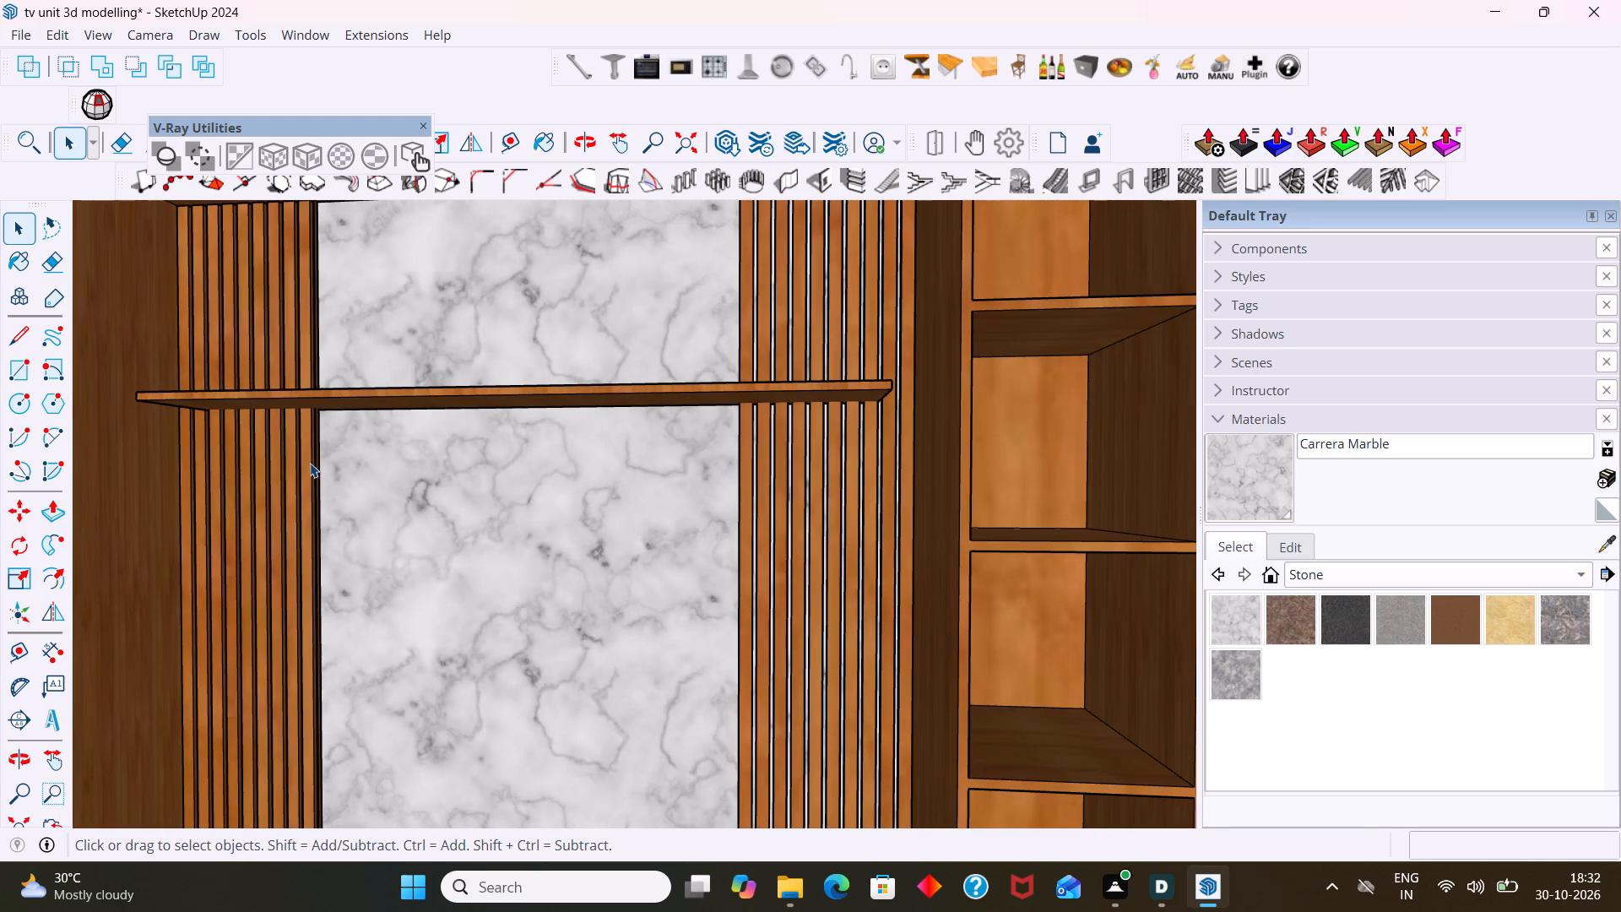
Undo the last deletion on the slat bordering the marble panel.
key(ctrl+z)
Draw a rectangle about 30 mm by 490 mm over the slat beside the marble, from the cabinet top down to the shelf.
scroll(383, 474, down, 3)
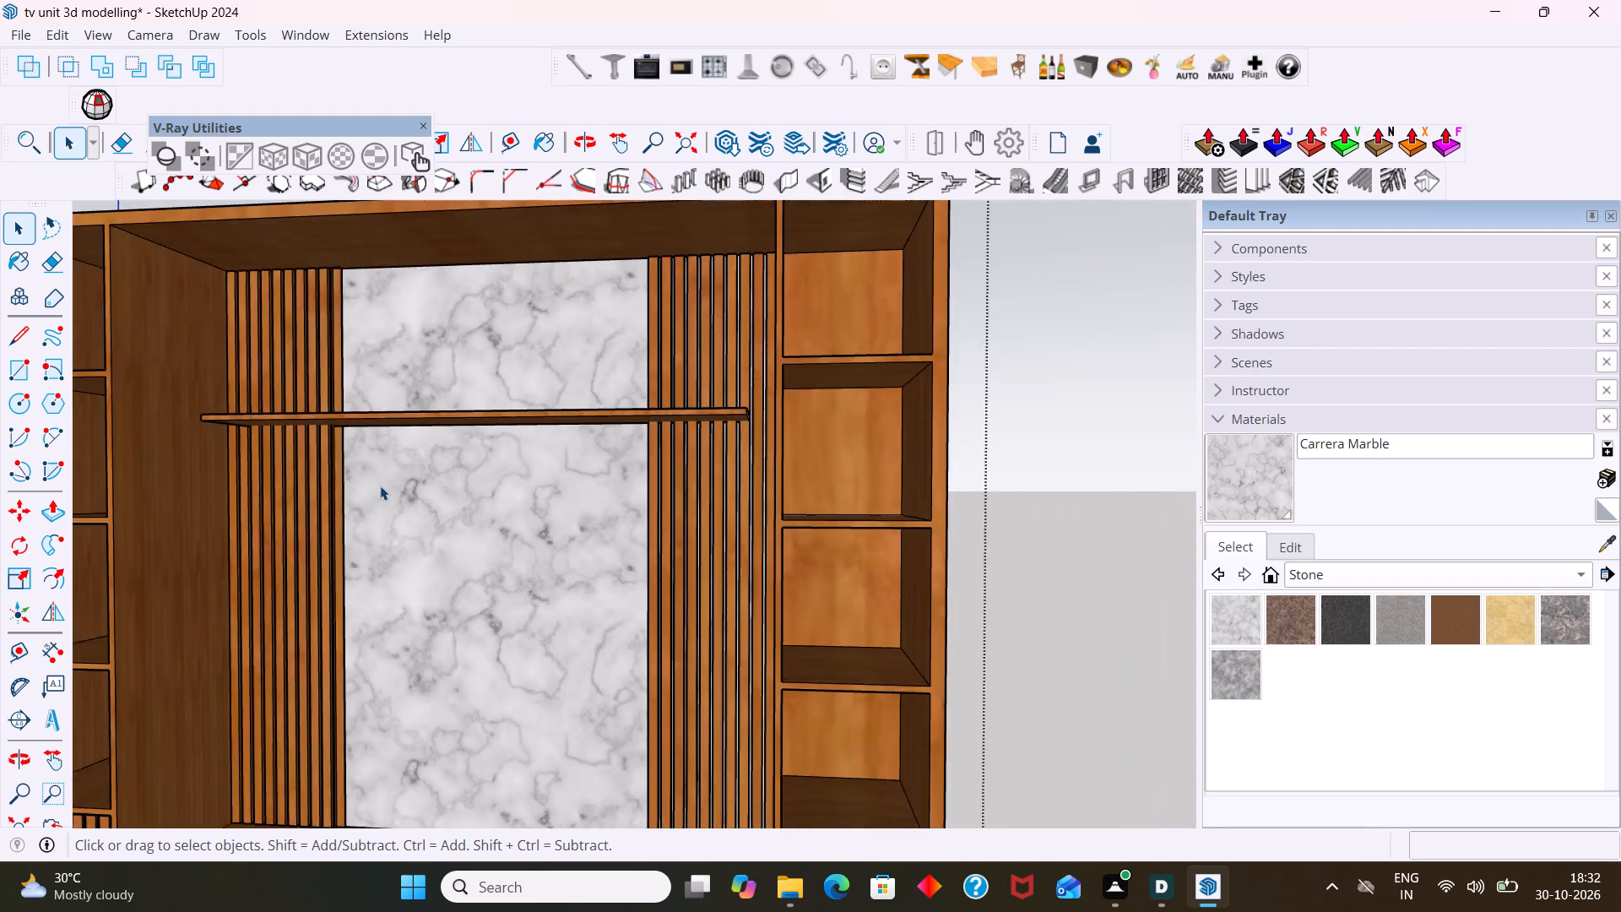
scroll(380, 486, down, 3)
middle_drag(377, 495, 505, 690)
middle_drag(424, 445, 438, 491)
scroll(292, 467, up, 6)
middle_drag(289, 481, 289, 469)
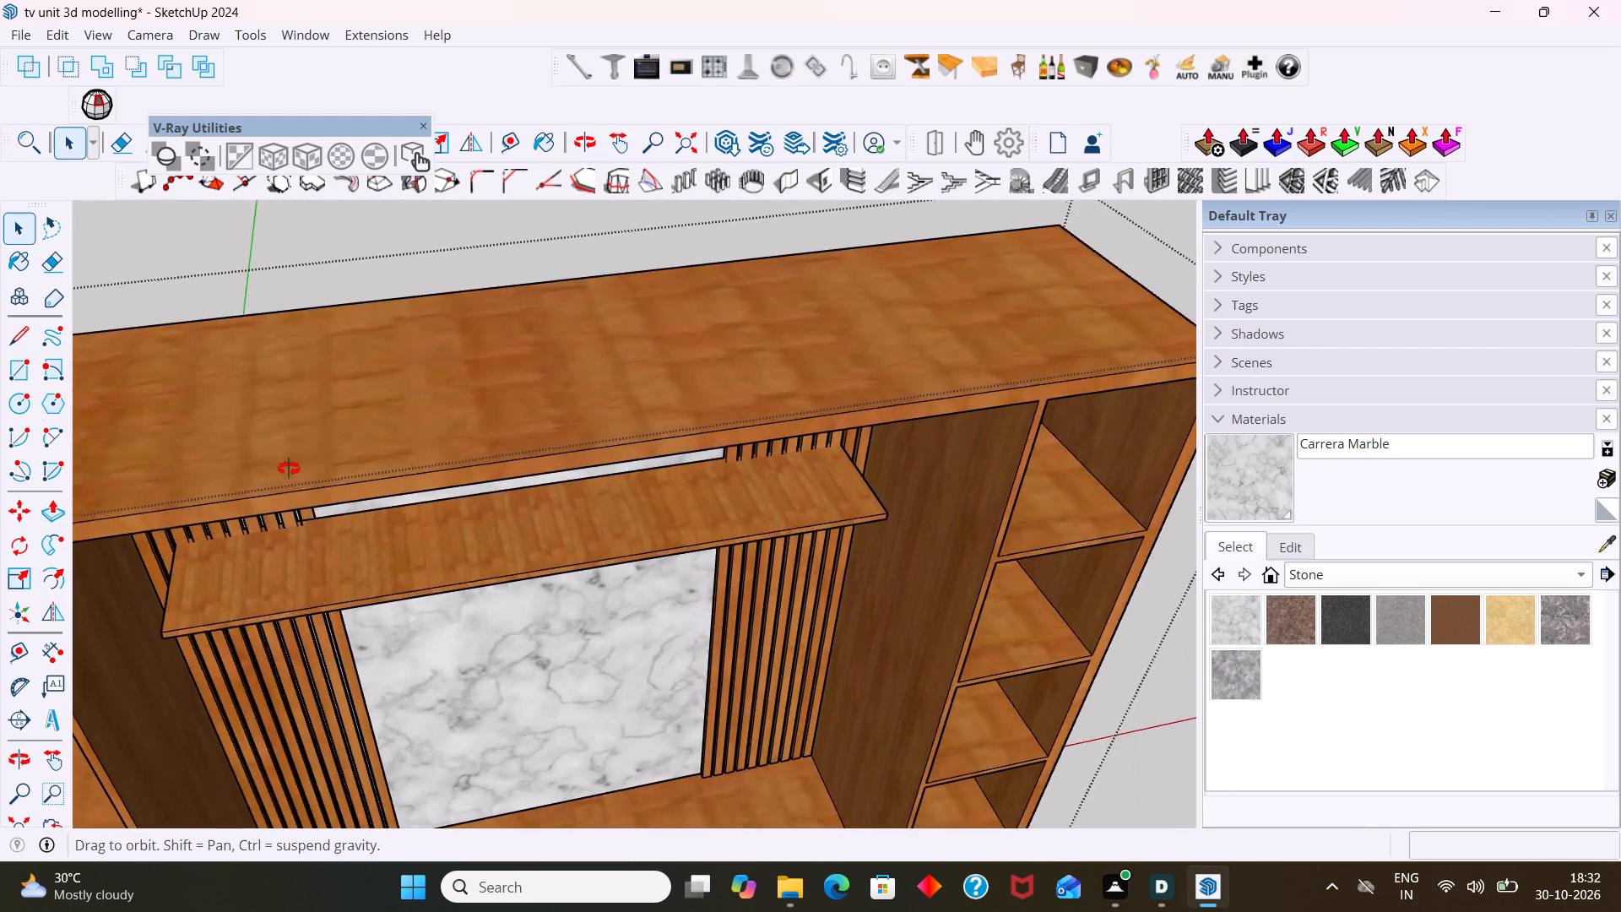
middle_drag(289, 469, 284, 328)
scroll(287, 483, up, 6)
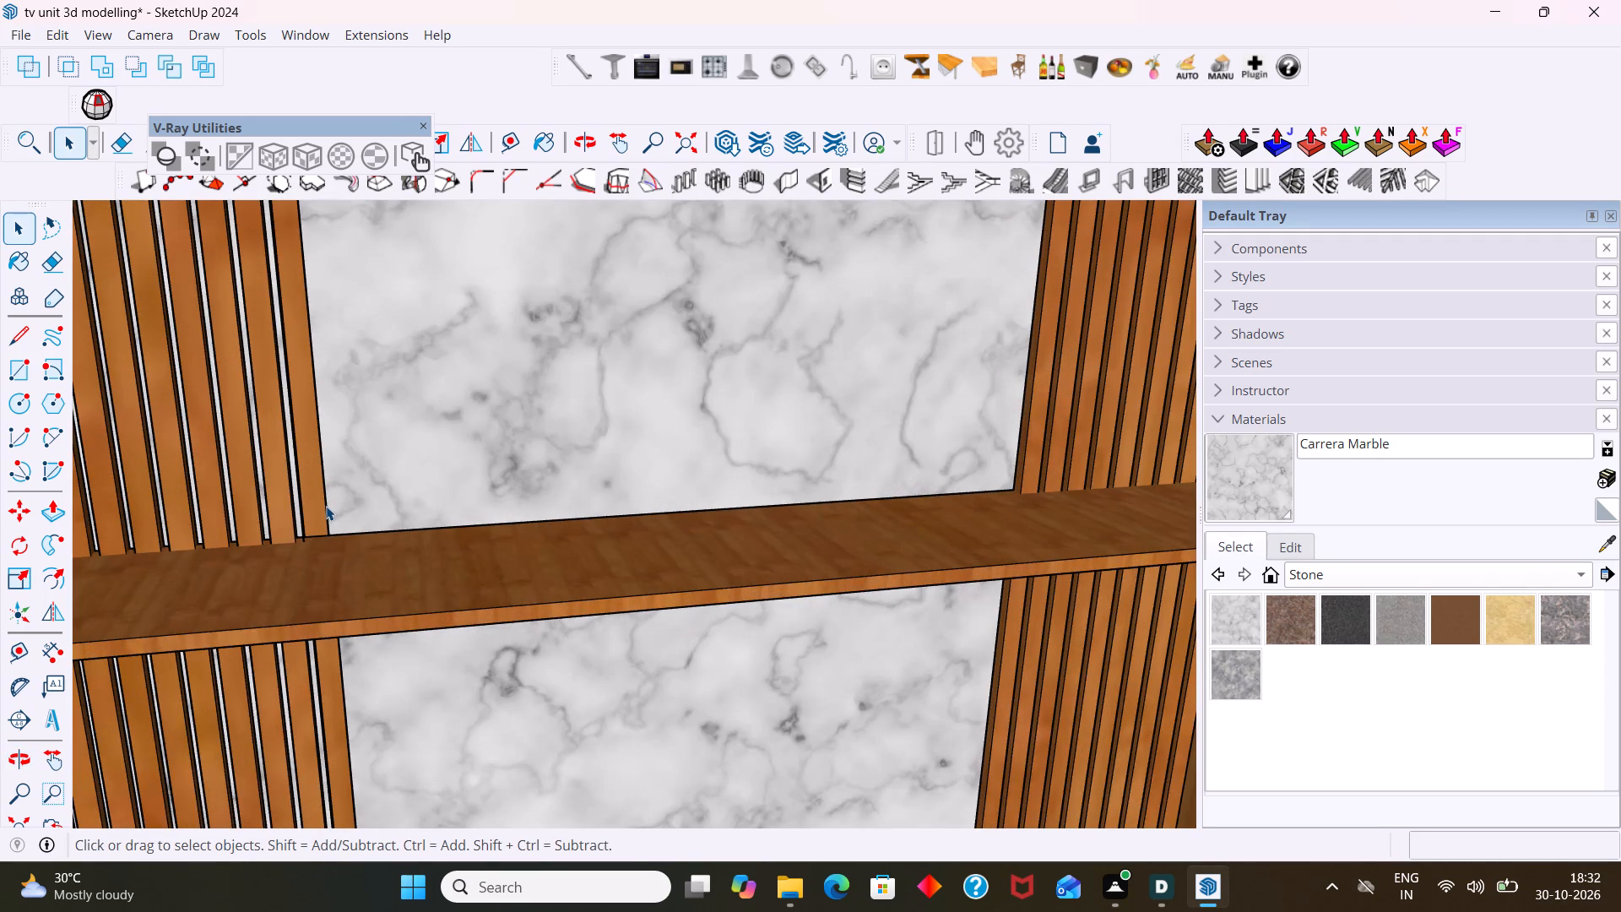
key(r)
middle_drag(402, 497, 394, 708)
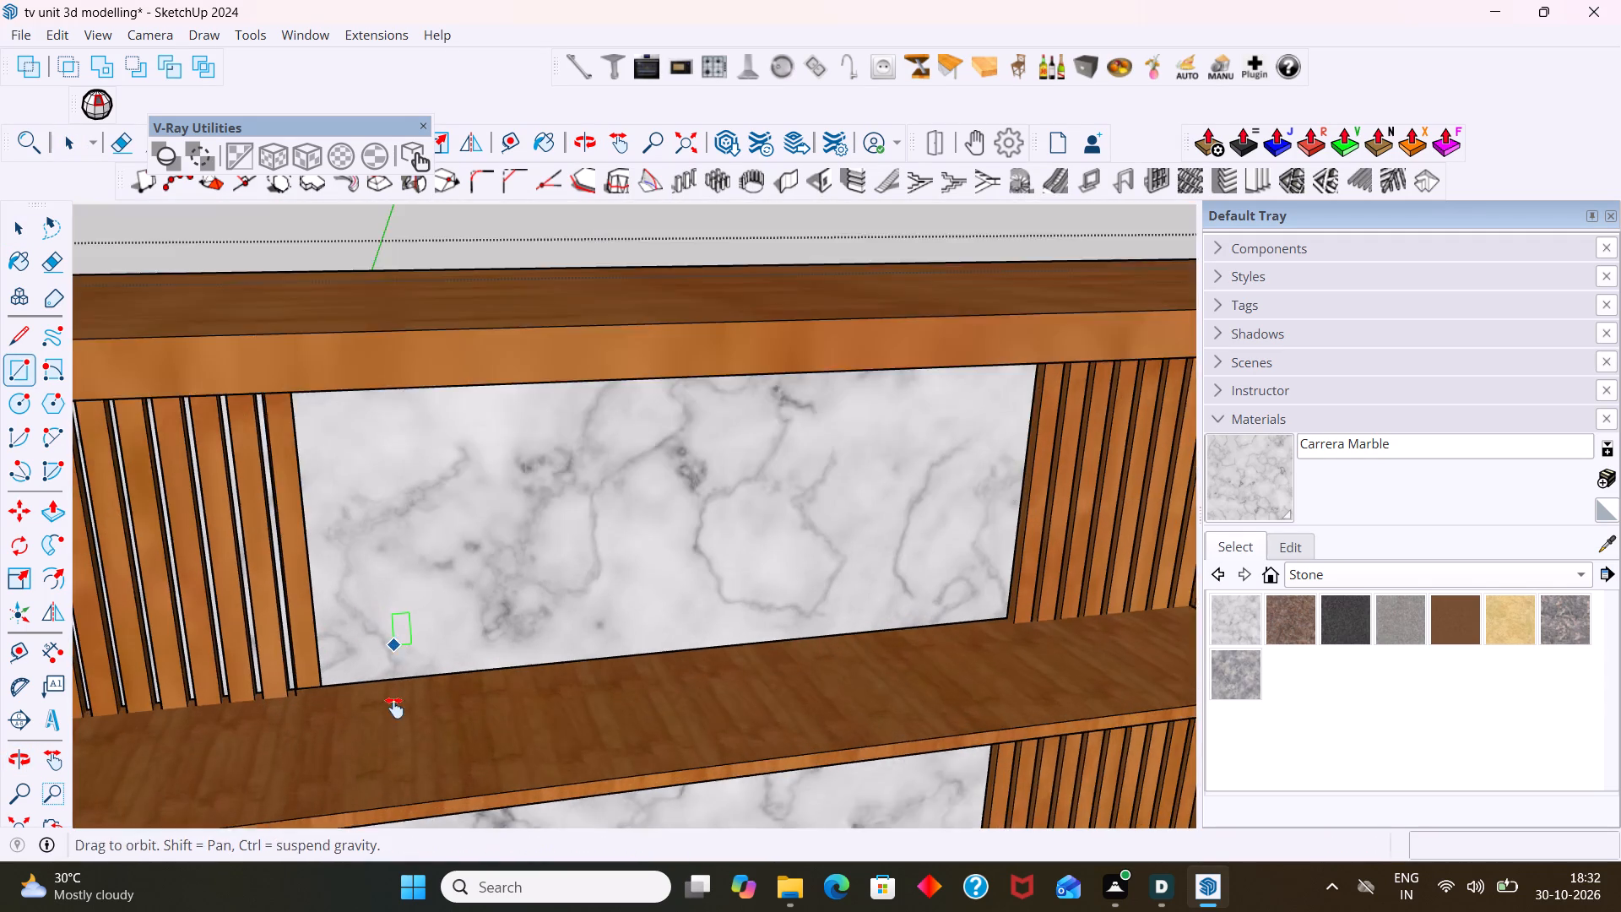
middle_drag(394, 708, 393, 714)
middle_drag(388, 634, 372, 454)
scroll(361, 396, up, 3)
middle_drag(299, 376, 310, 426)
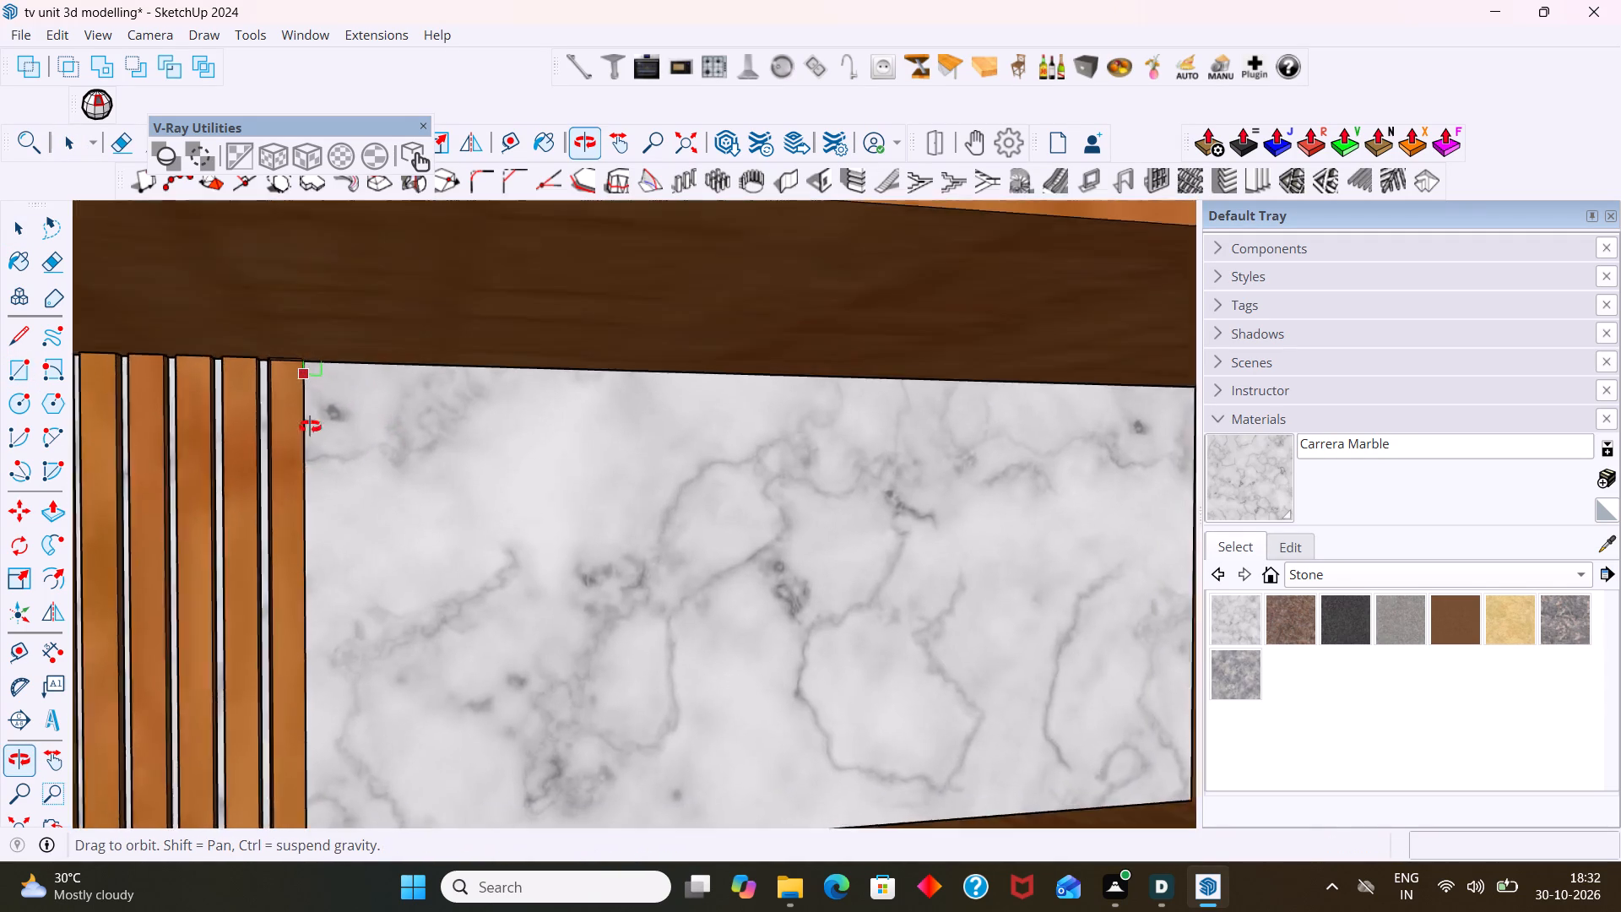
middle_drag(310, 426, 244, 384)
scroll(273, 366, up, 5)
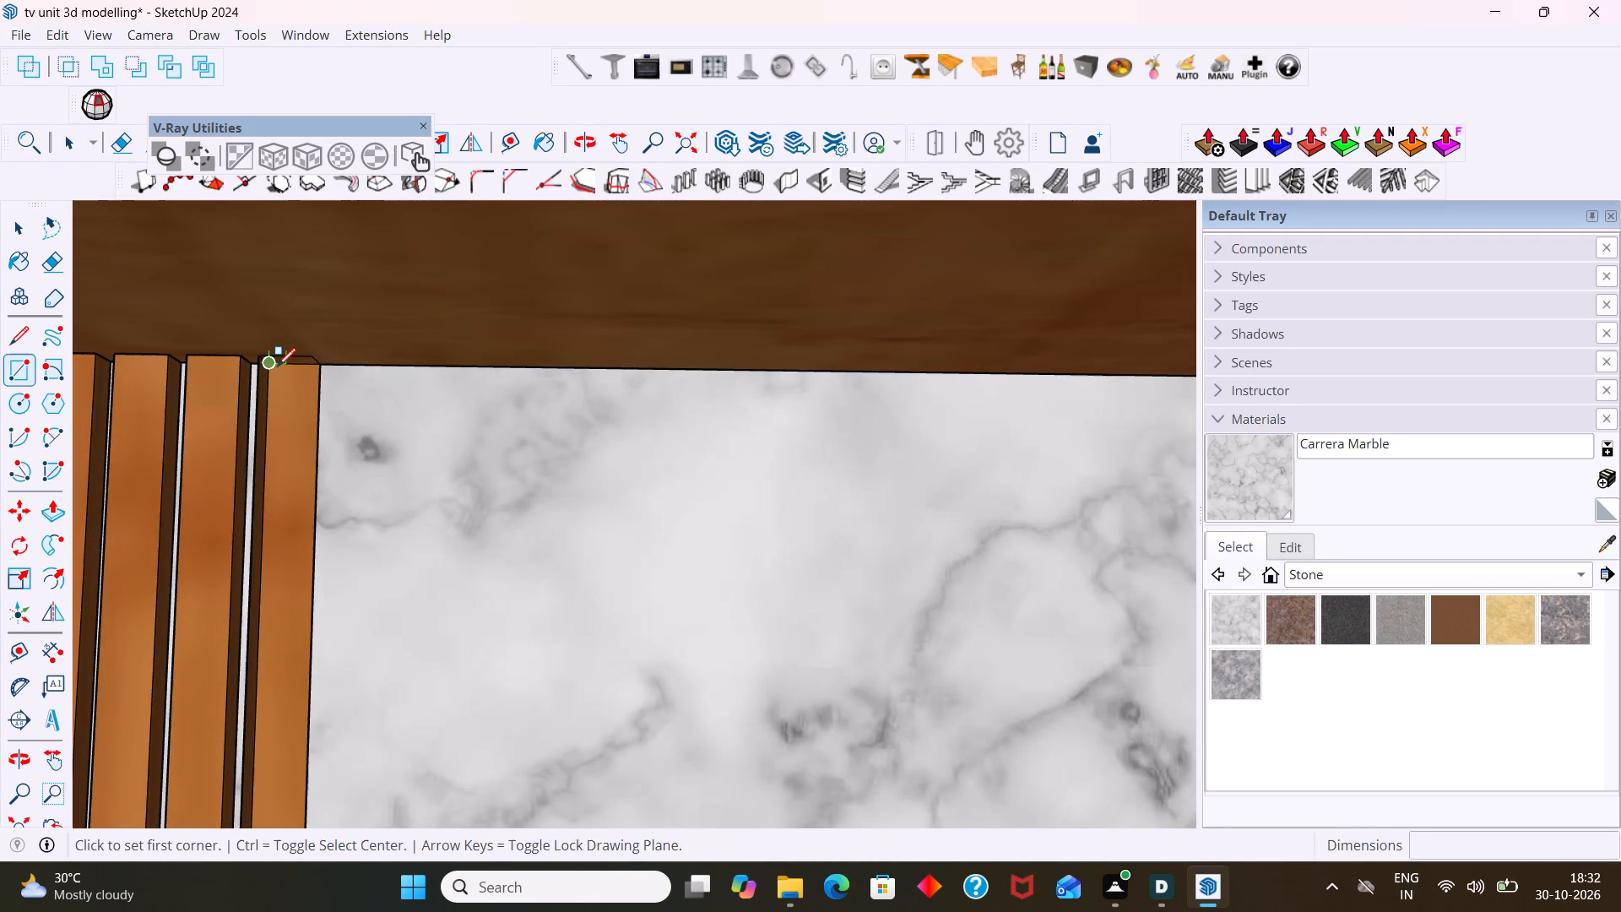
click(276, 365)
scroll(263, 565, down, 4)
shift+middle_drag(331, 606, 346, 448)
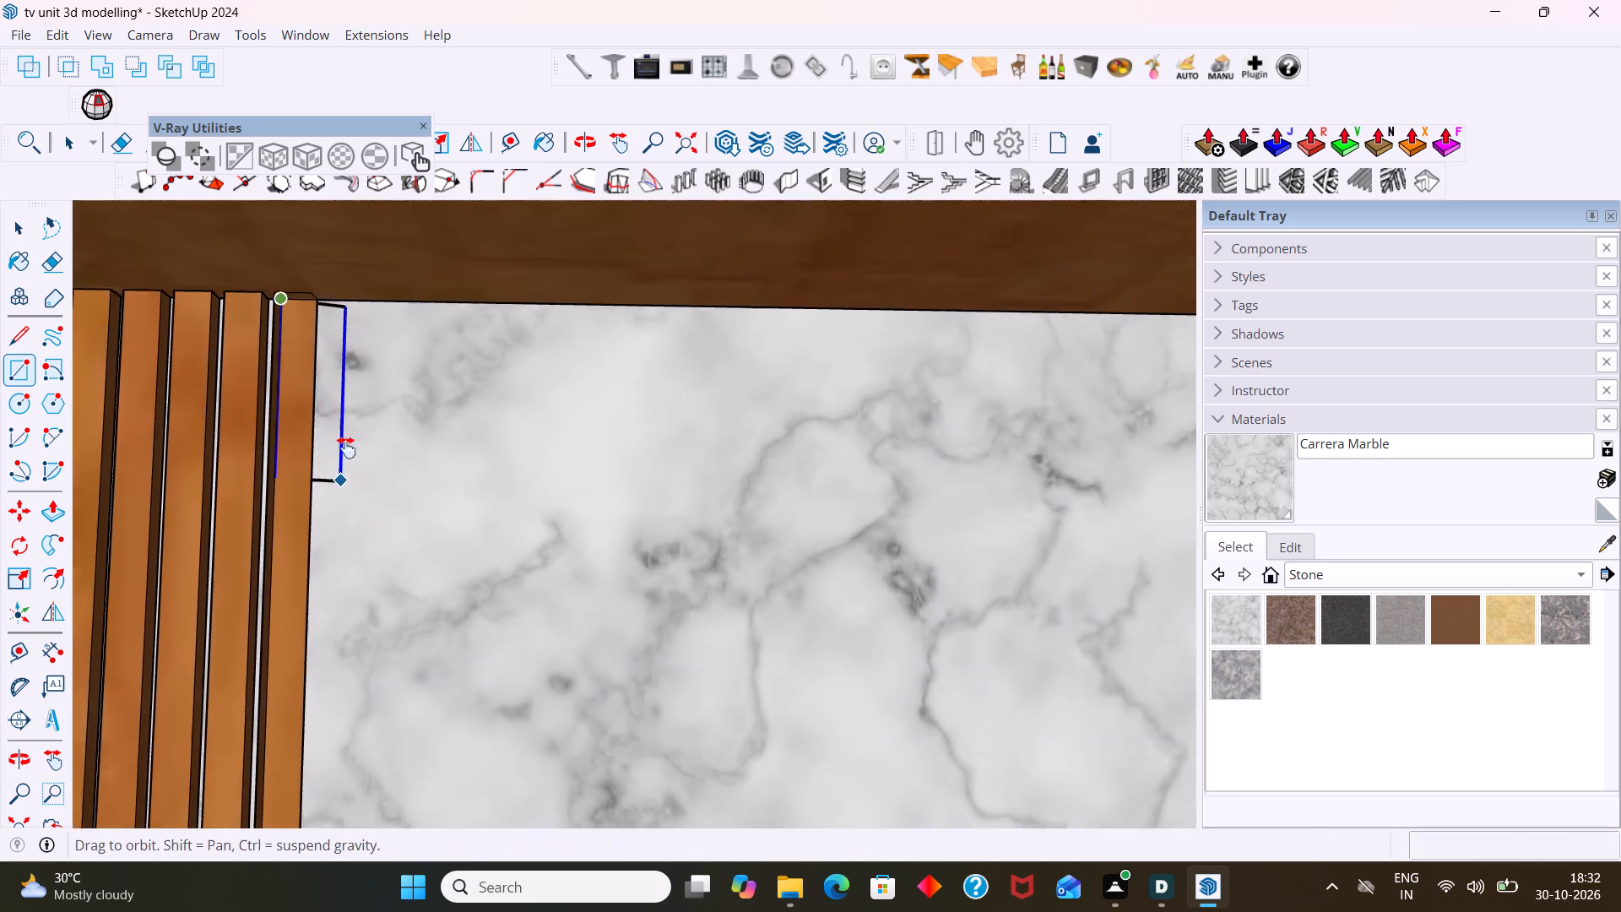
shift+middle_drag(346, 448, 356, 415)
scroll(288, 632, up, 1)
shift+middle_drag(292, 627, 388, 404)
scroll(411, 514, up, 3)
middle_drag(414, 575, 414, 679)
scroll(410, 664, up, 2)
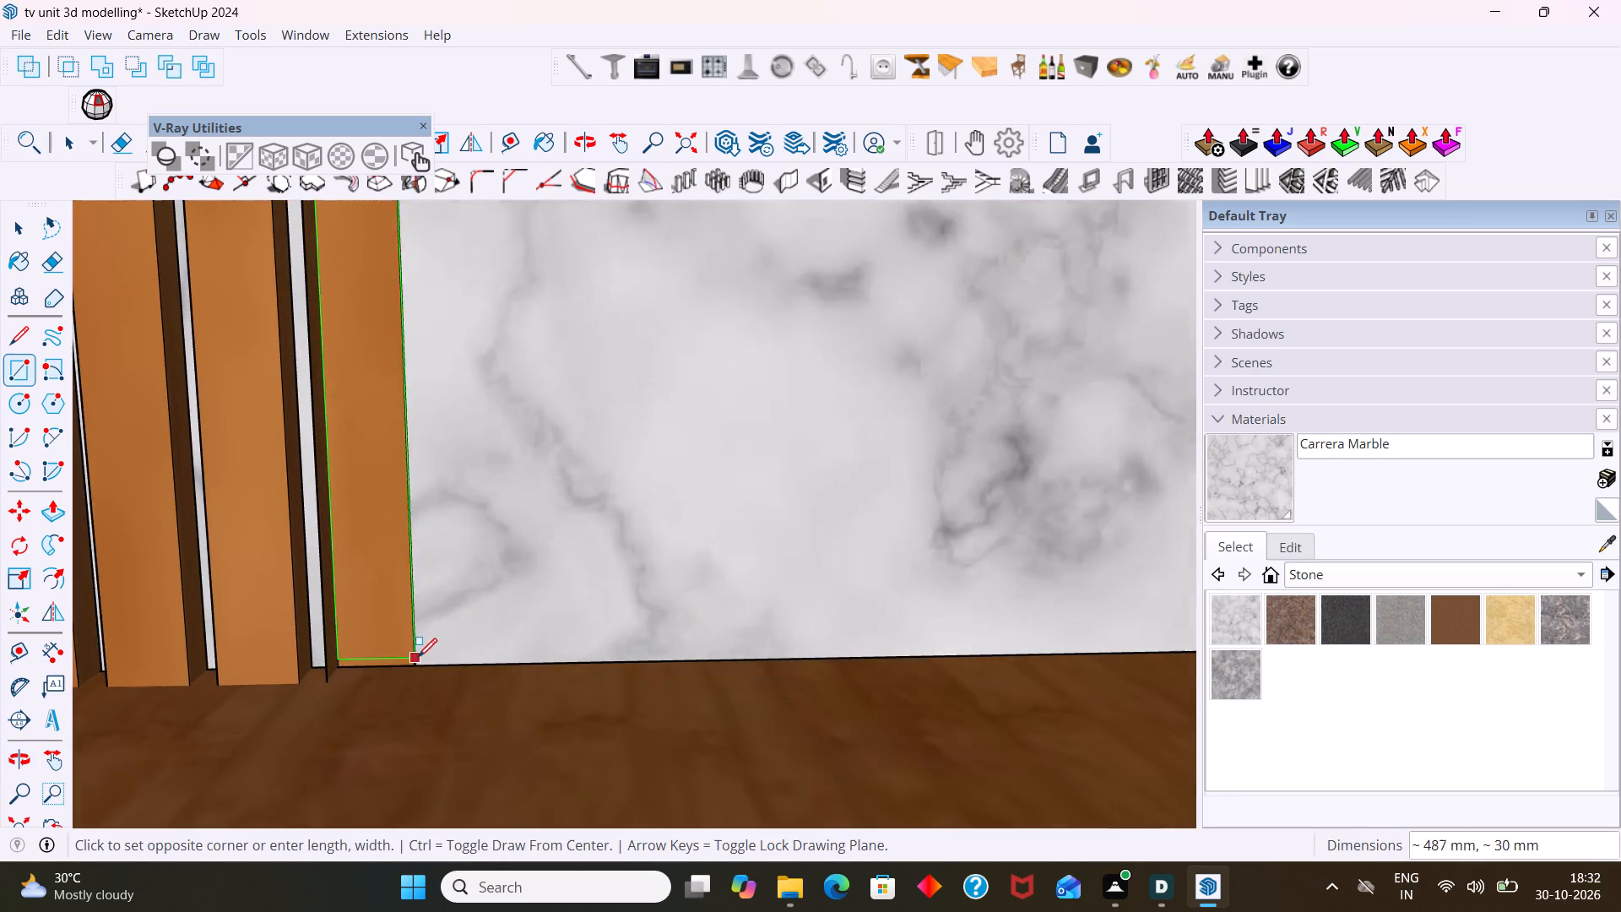
scroll(418, 657, up, 3)
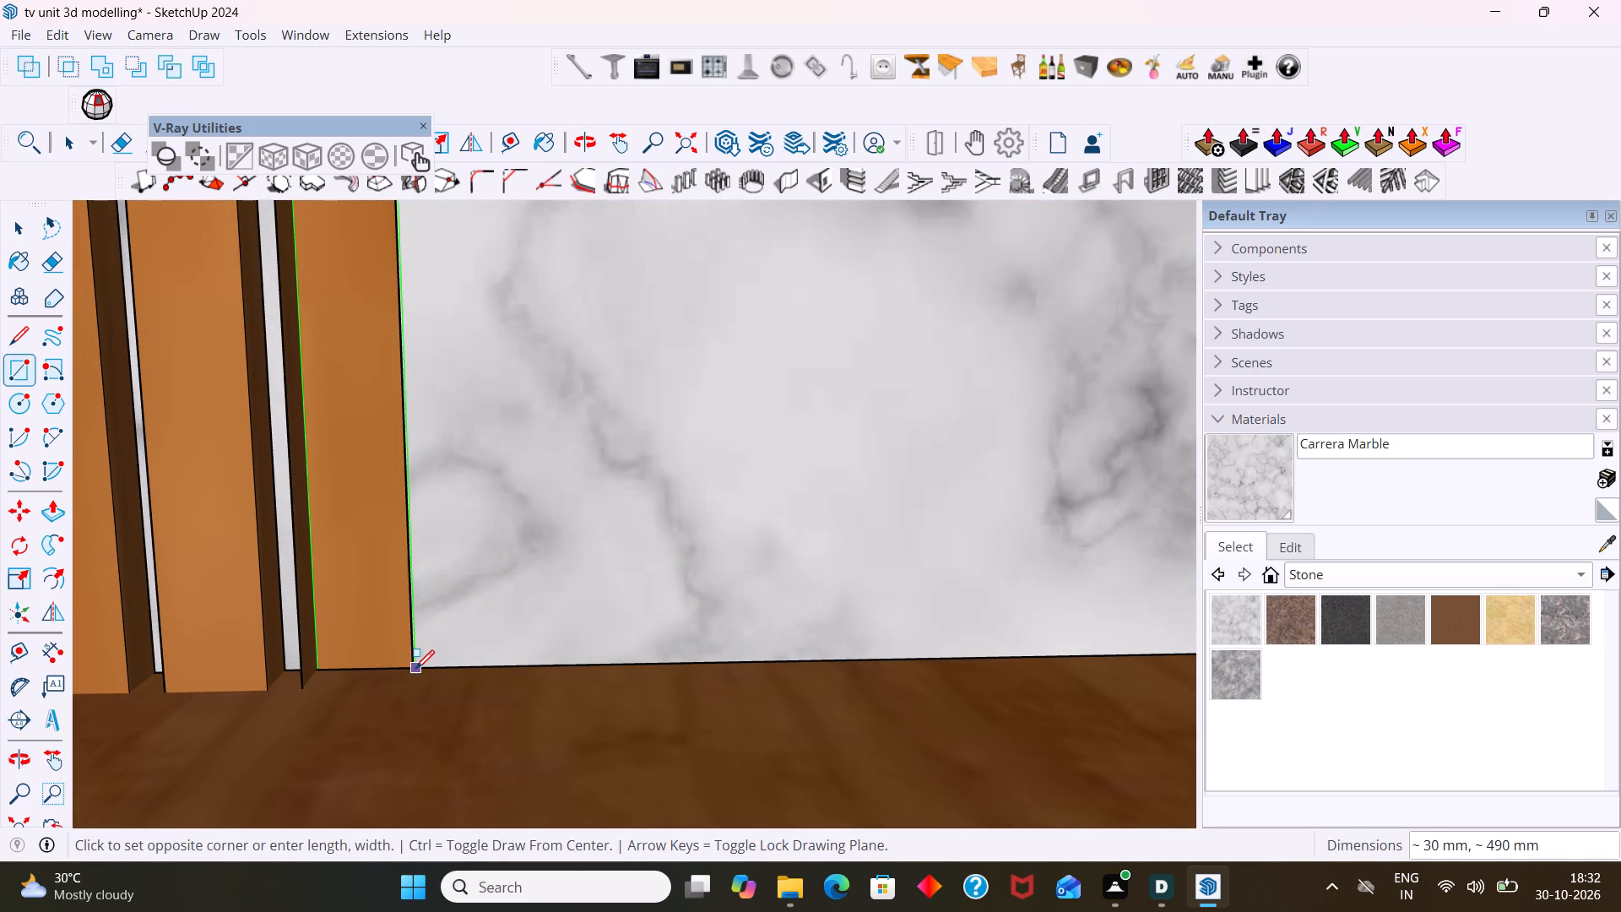
click(415, 669)
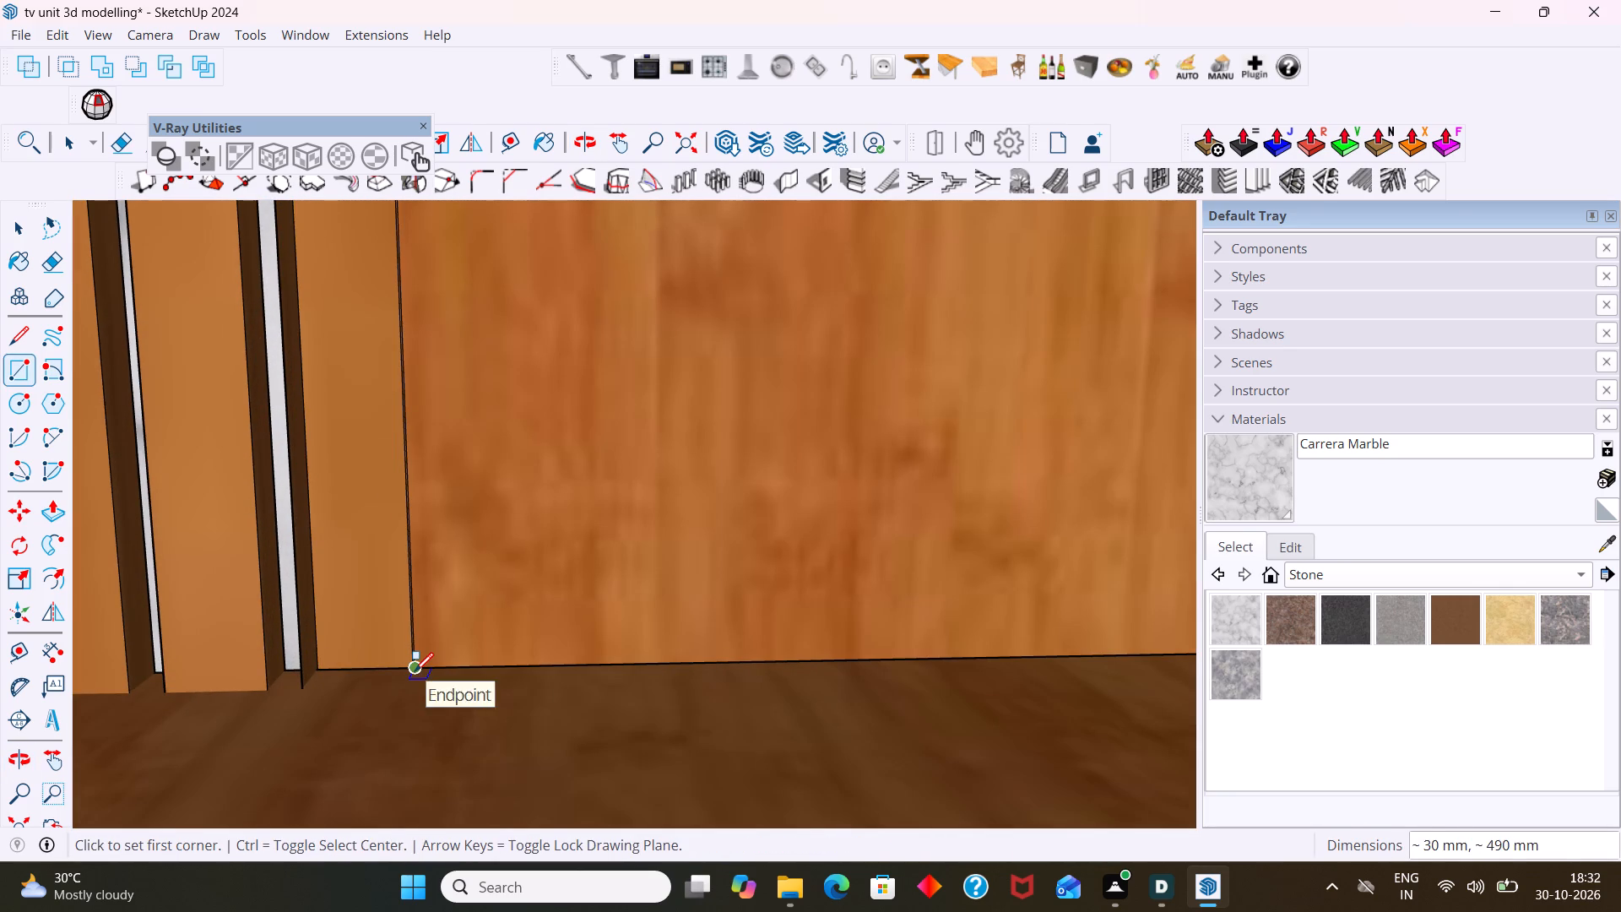
key(space)
Delete the stray wood face covering the marble panel above the shelf.
scroll(406, 587, down, 7)
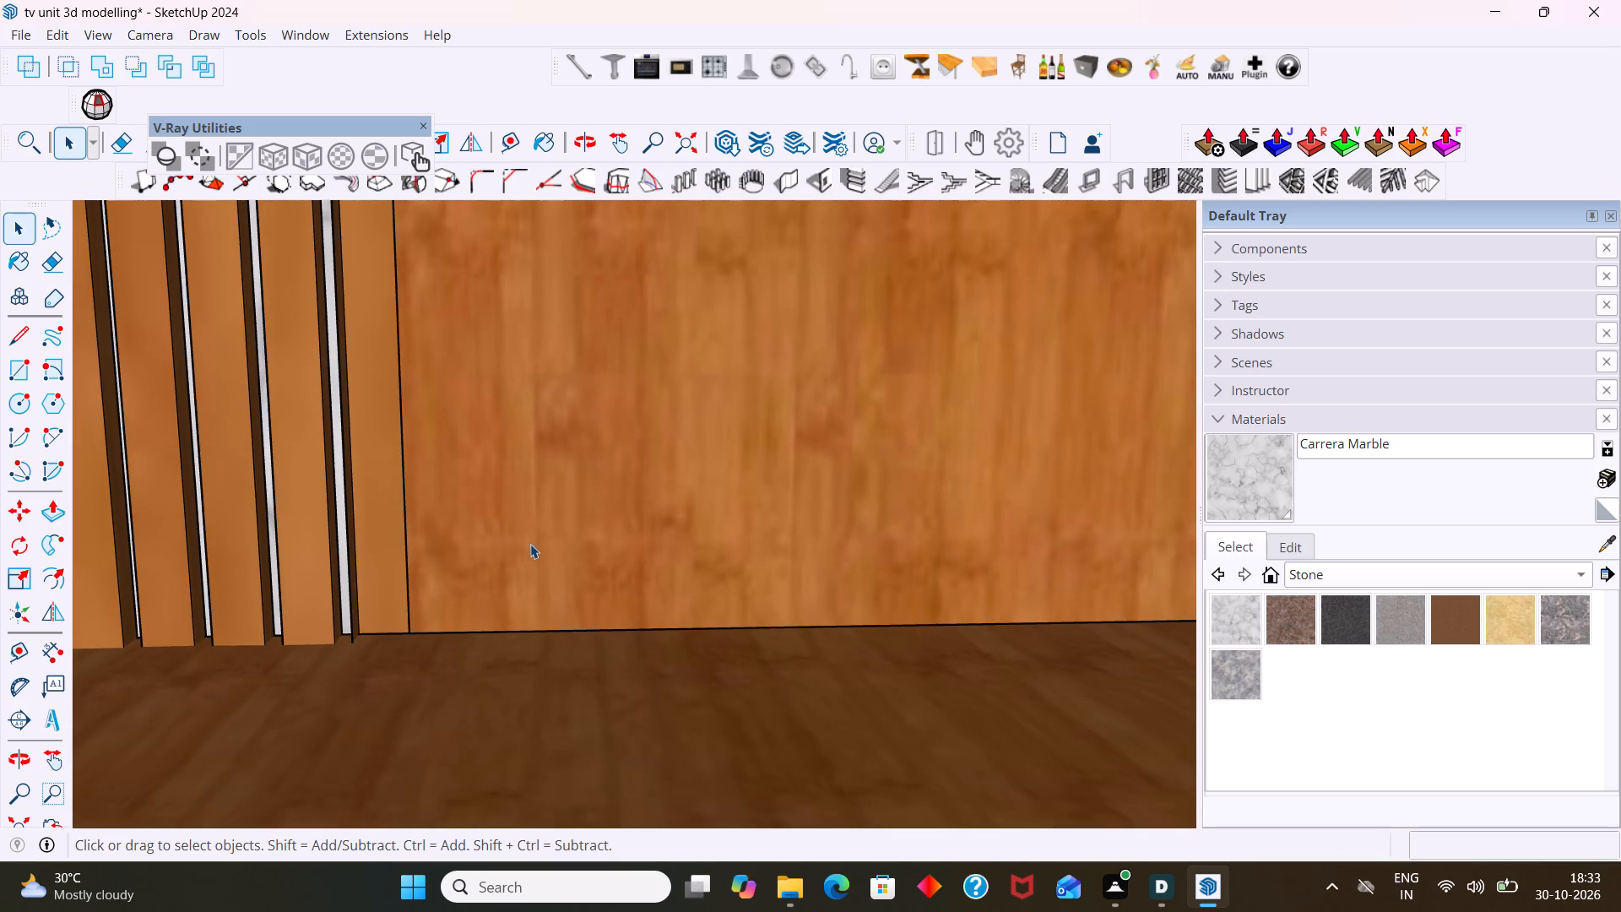
click(531, 541)
key(Delete)
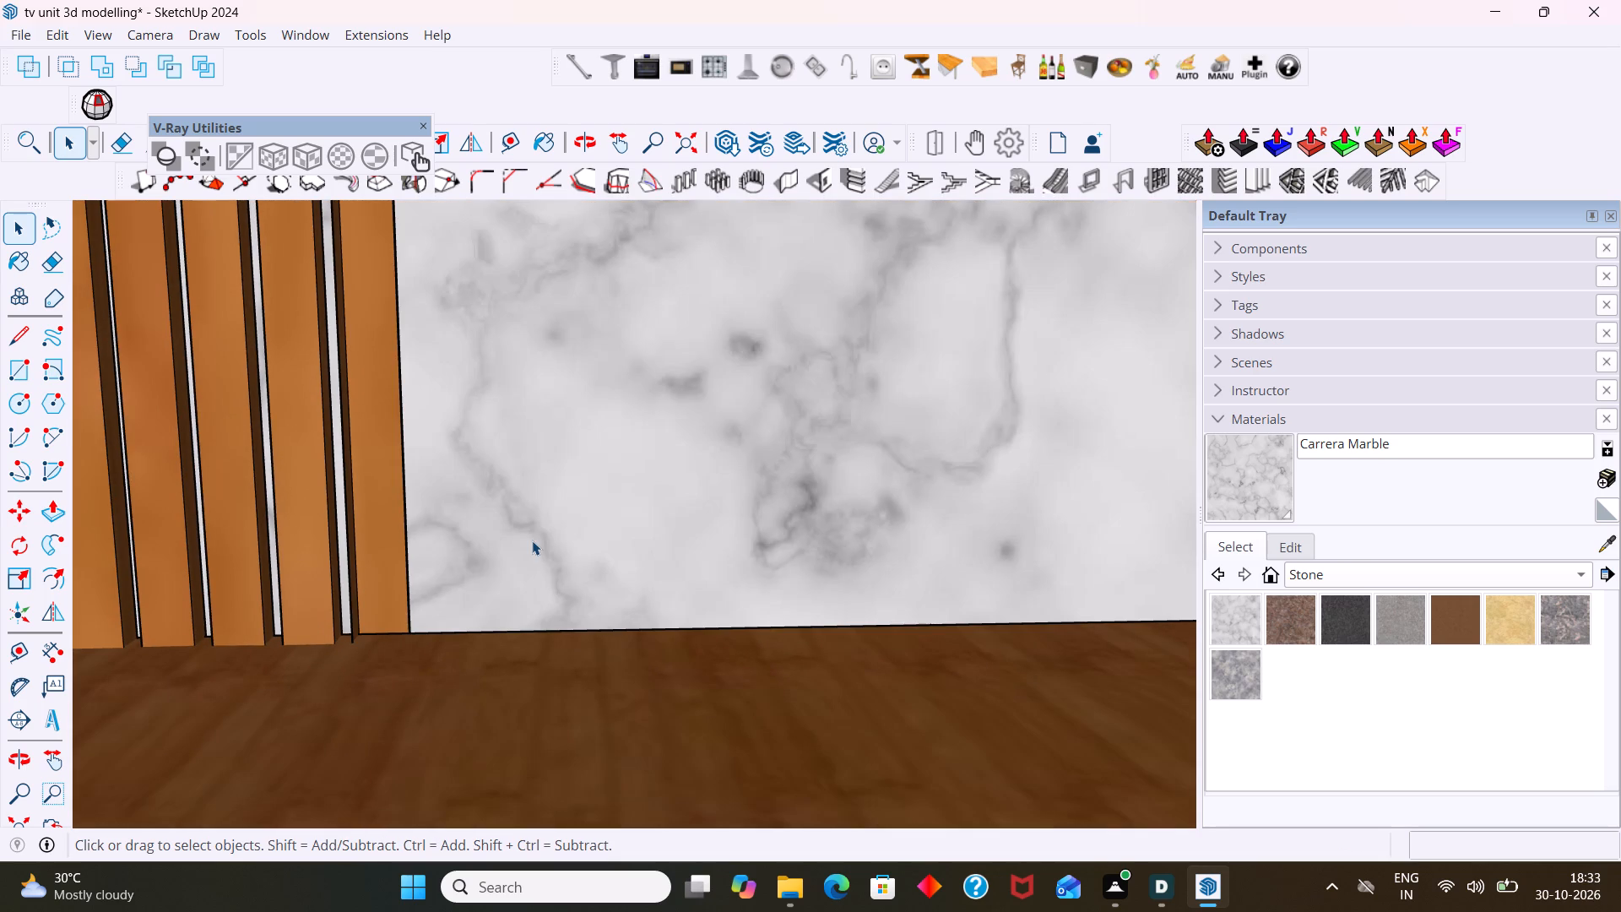
Delete the front face of the slat bordering the marble below the shelf, along with its marble-side long edge.
scroll(336, 601, down, 9)
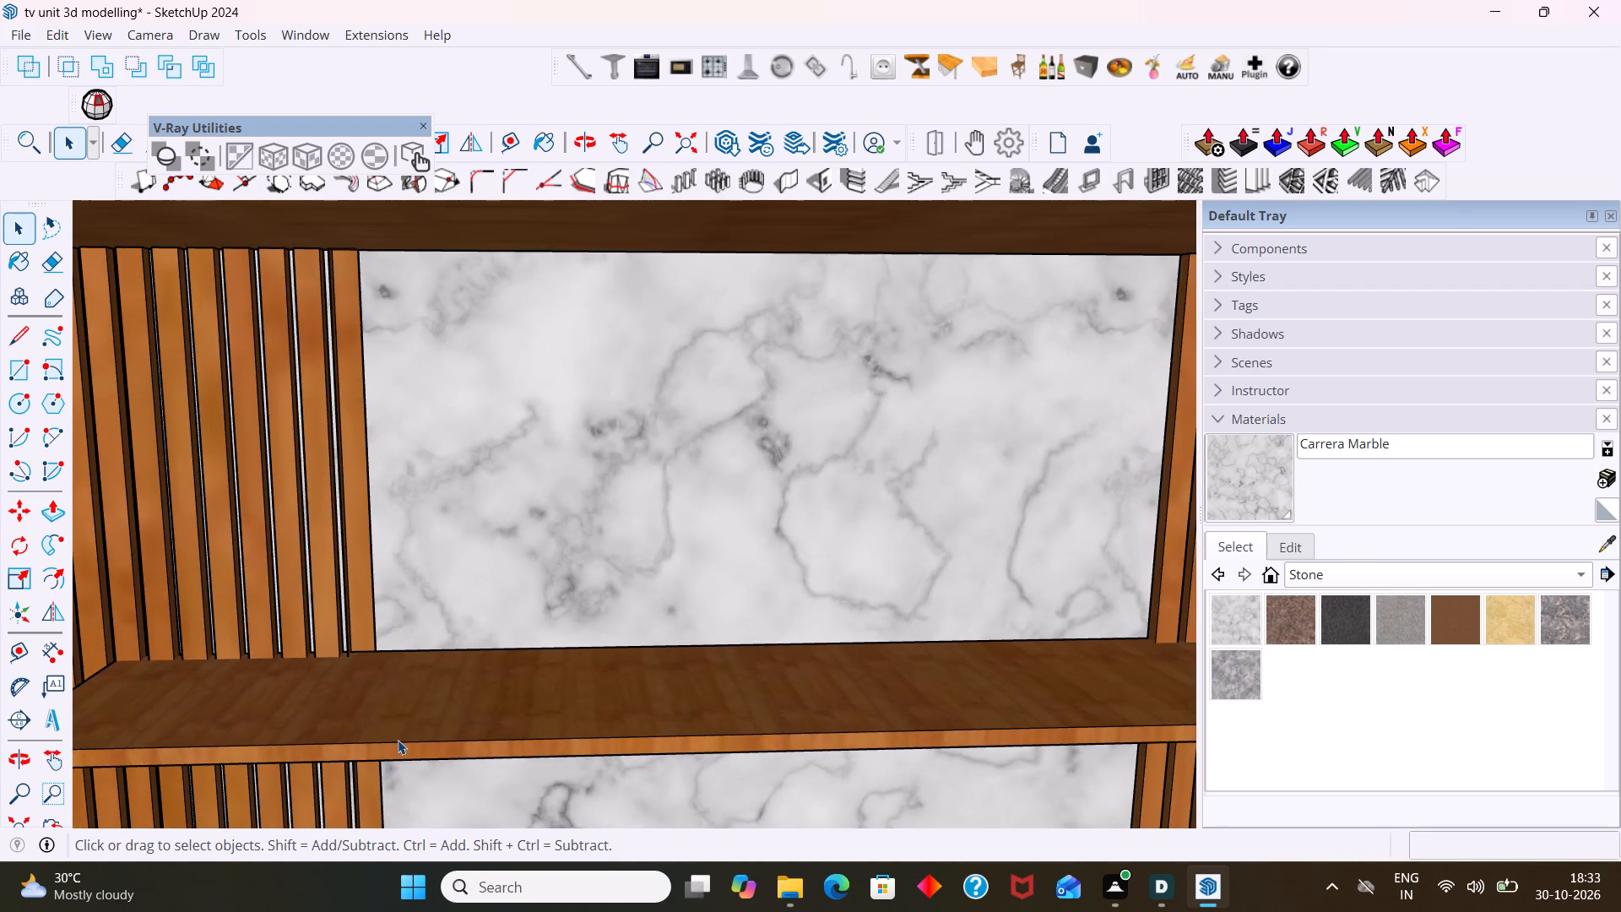
middle_drag(399, 739, 429, 533)
scroll(397, 597, up, 2)
click(397, 608)
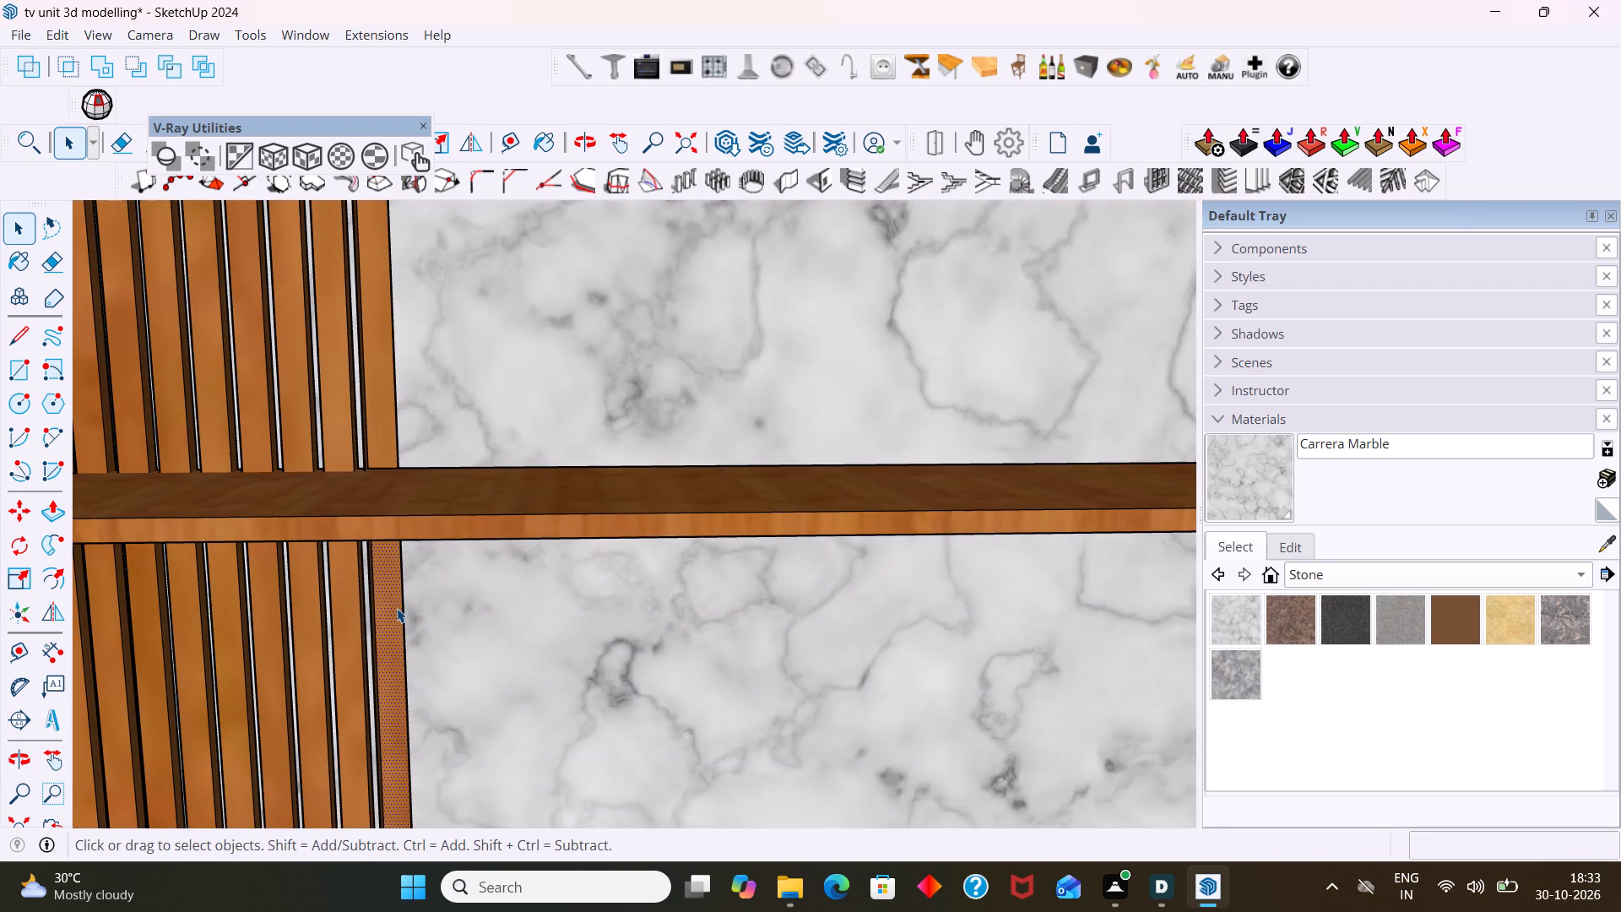
key(Delete)
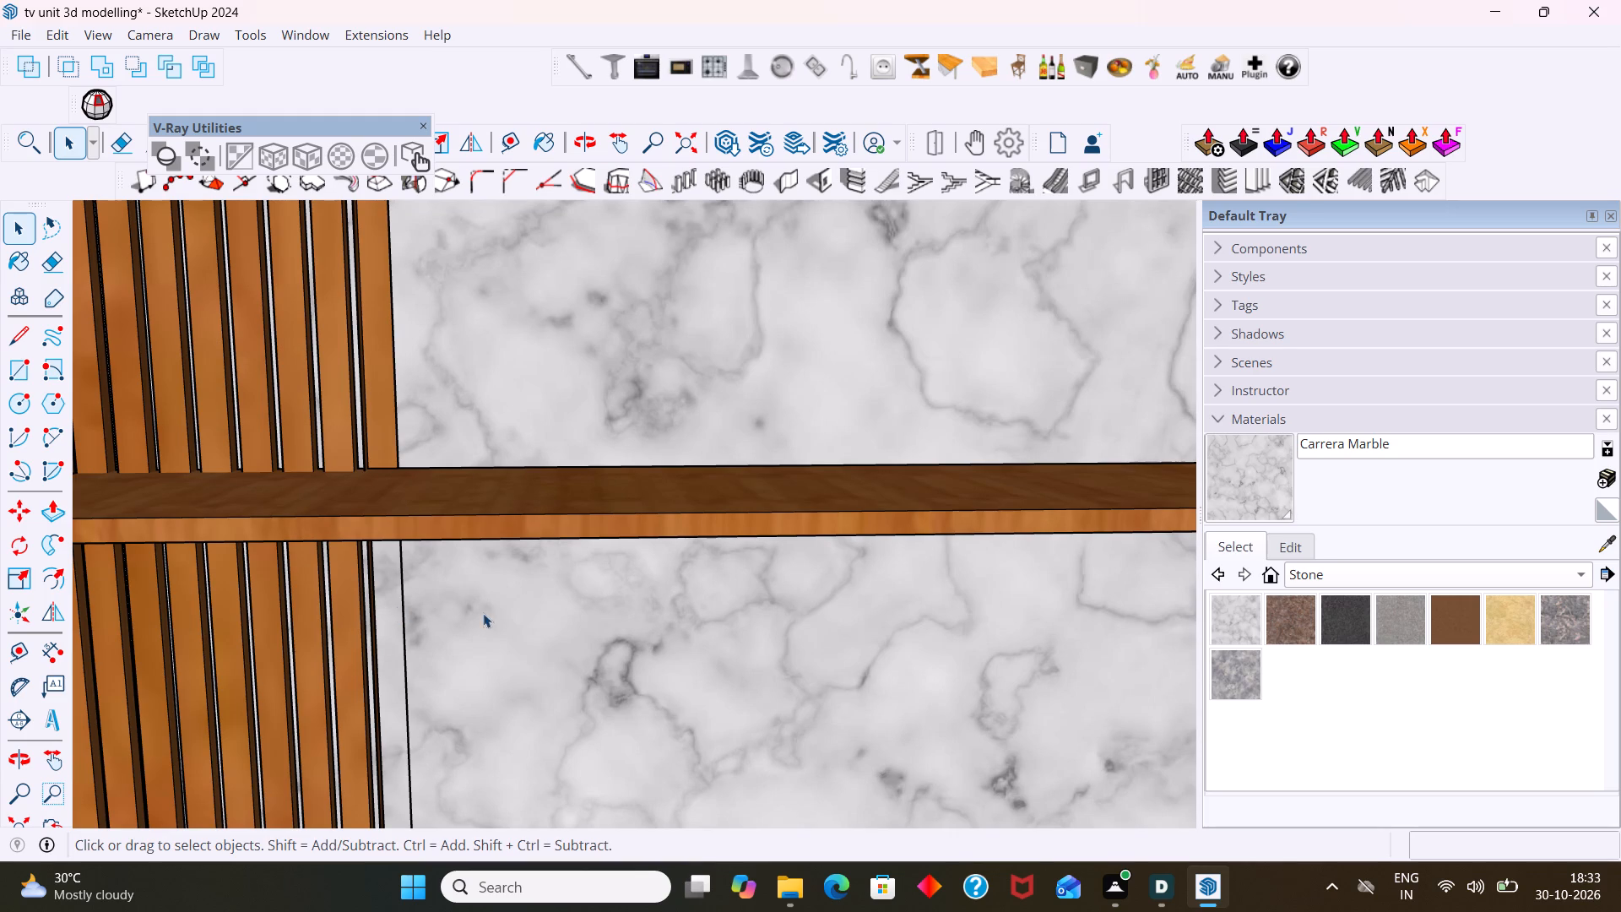
scroll(406, 621, up, 1)
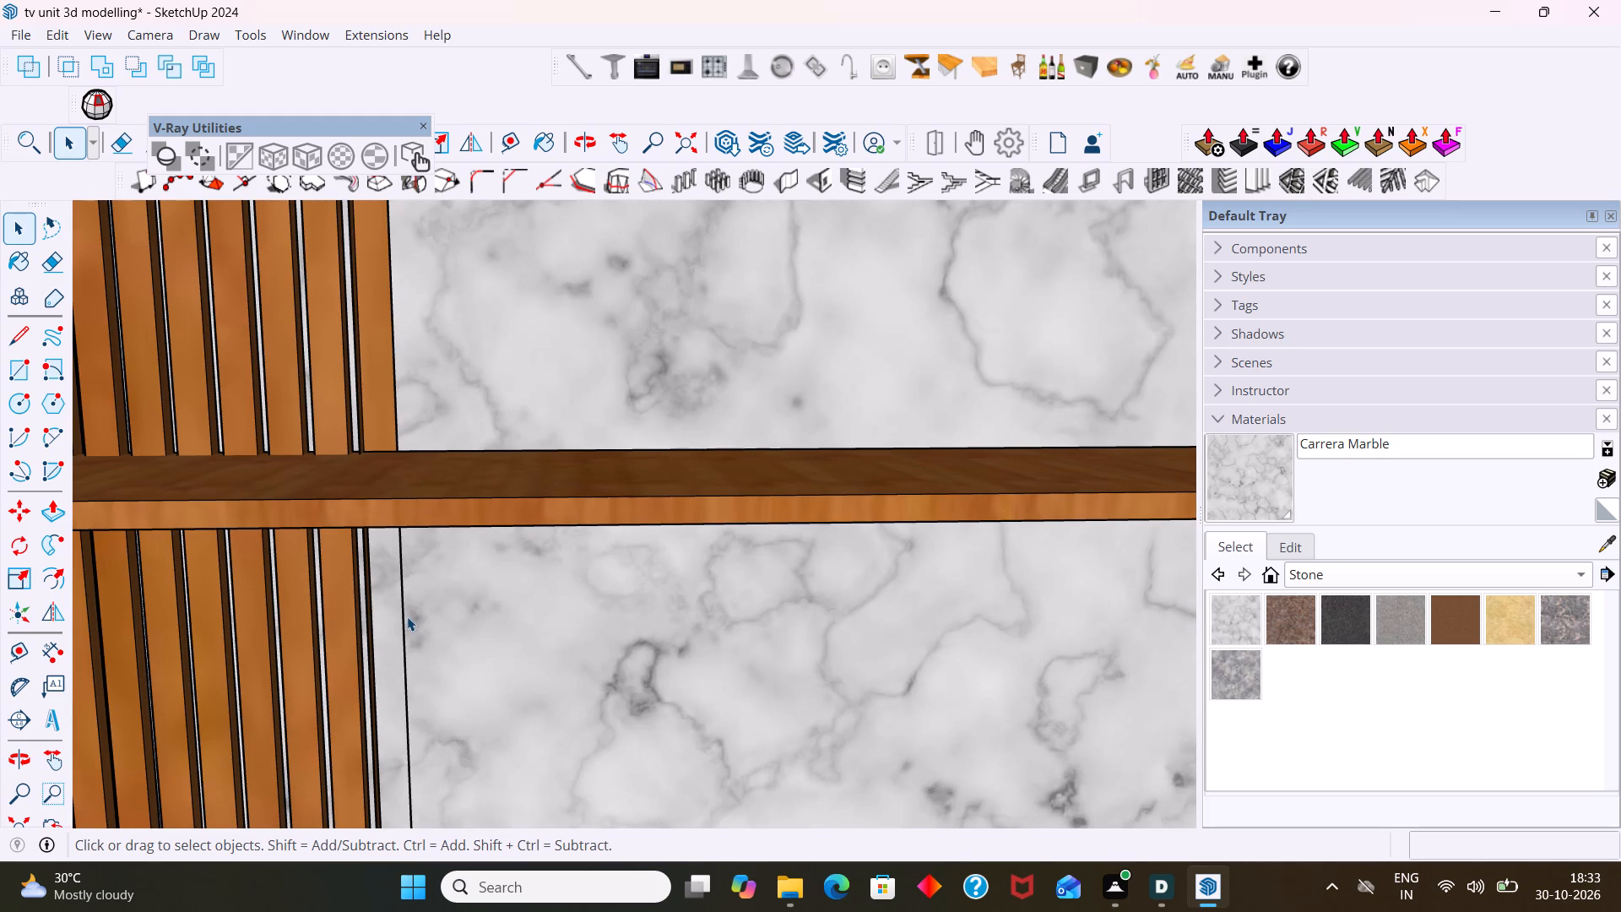
click(404, 622)
key(Delete)
Erase the leftover long edge of that slat below the shelf, beside the next slat.
middle_drag(355, 568, 123, 502)
scroll(337, 593, up, 3)
middle_drag(347, 589, 474, 624)
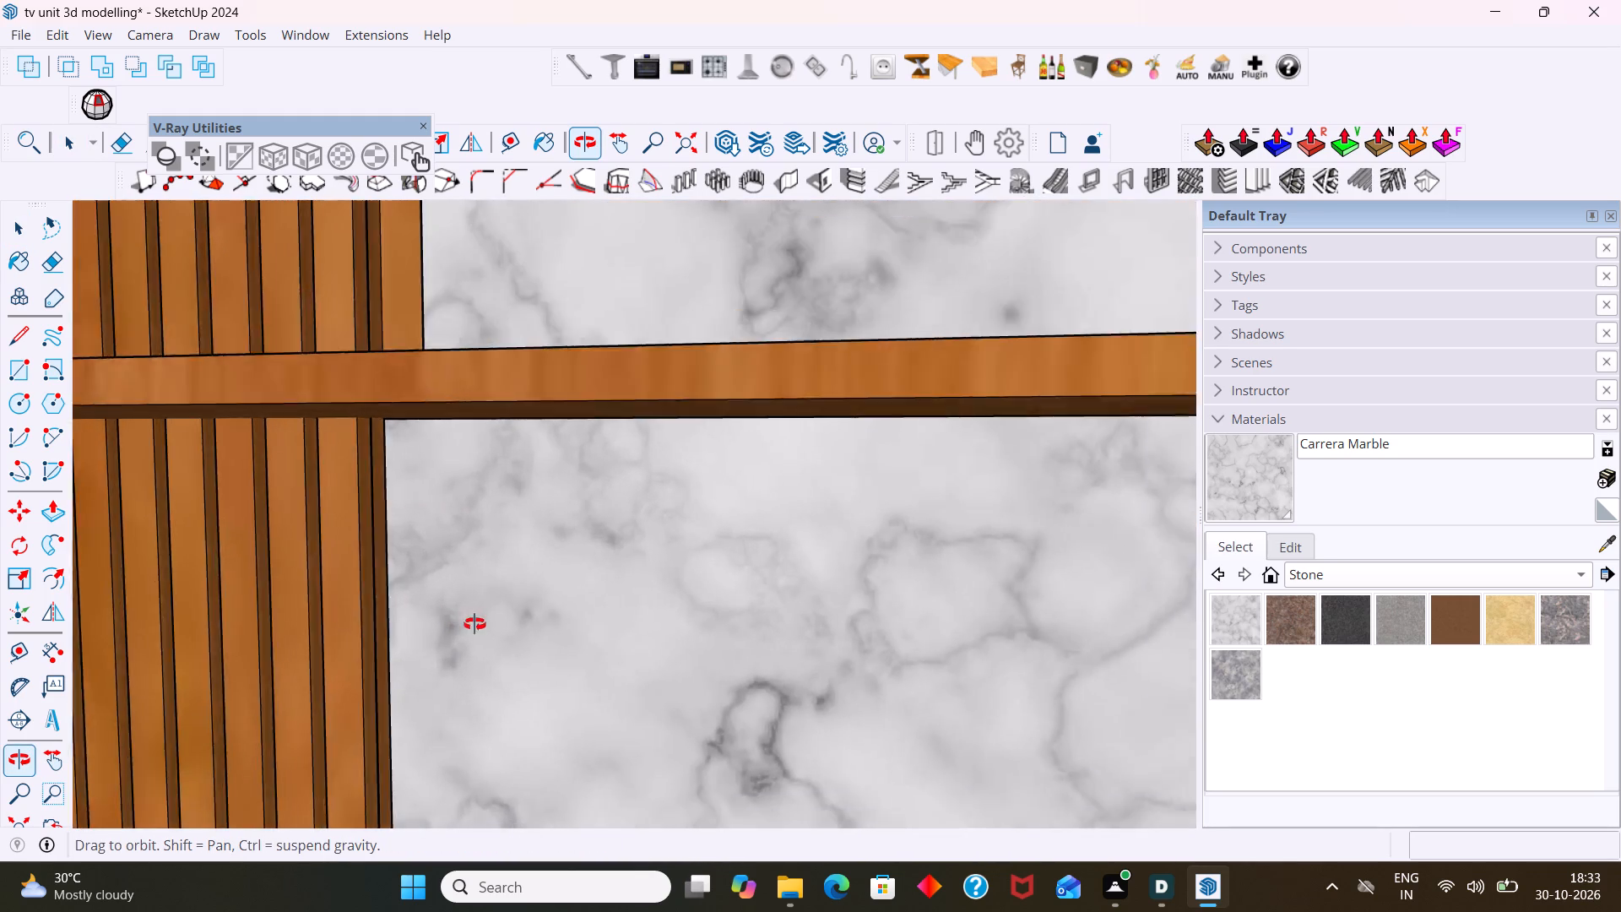
middle_drag(474, 624, 683, 643)
scroll(416, 543, up, 3)
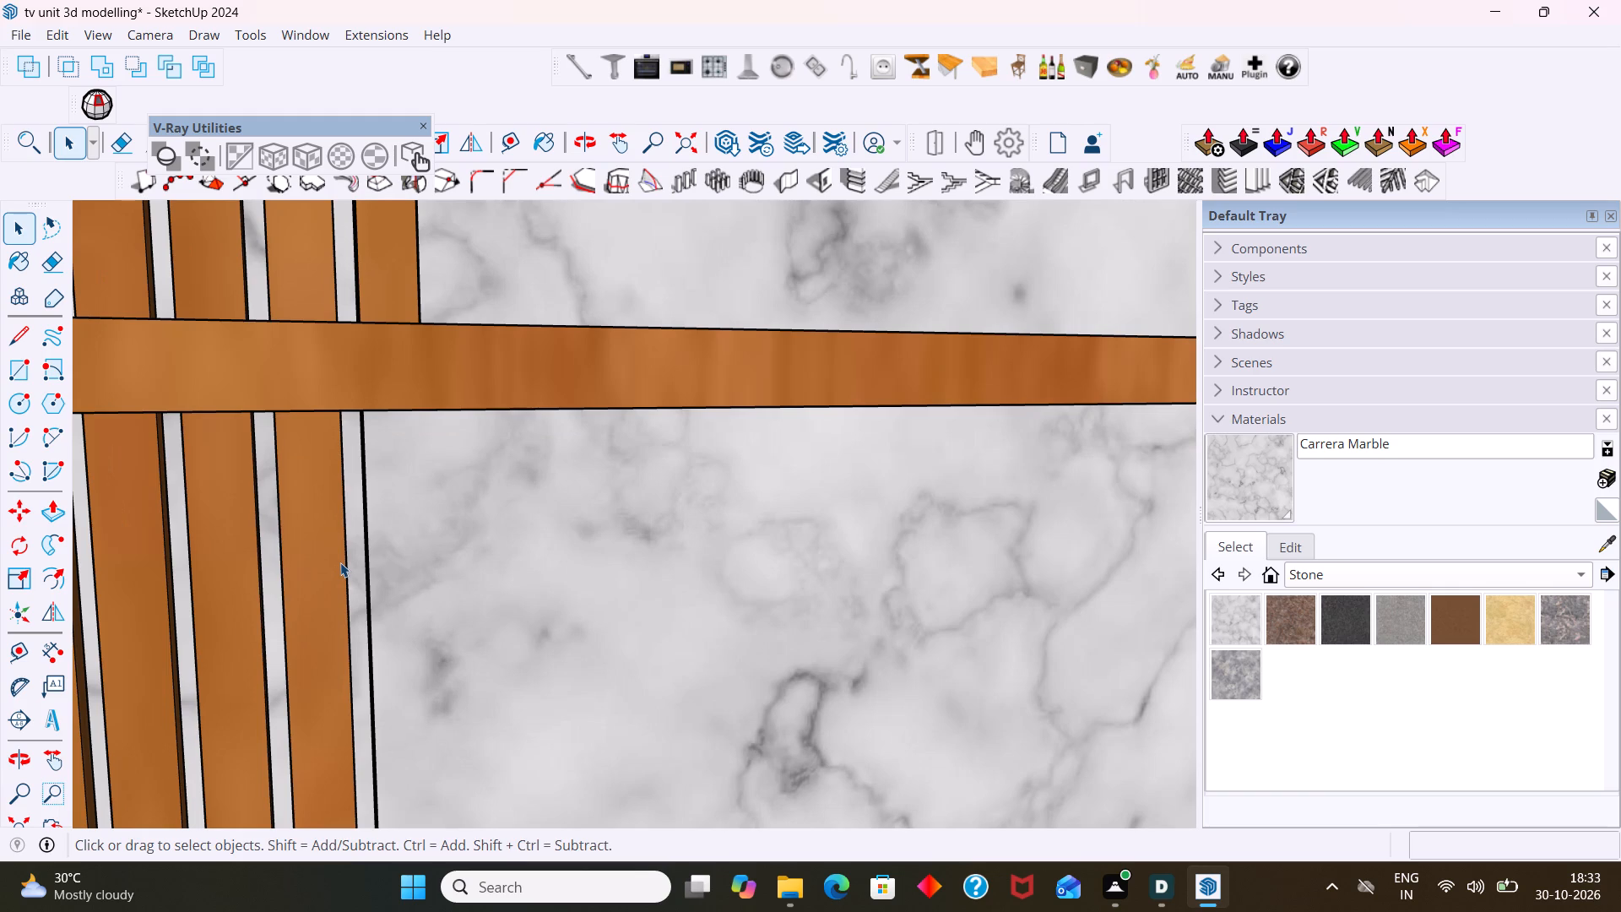
key(e)
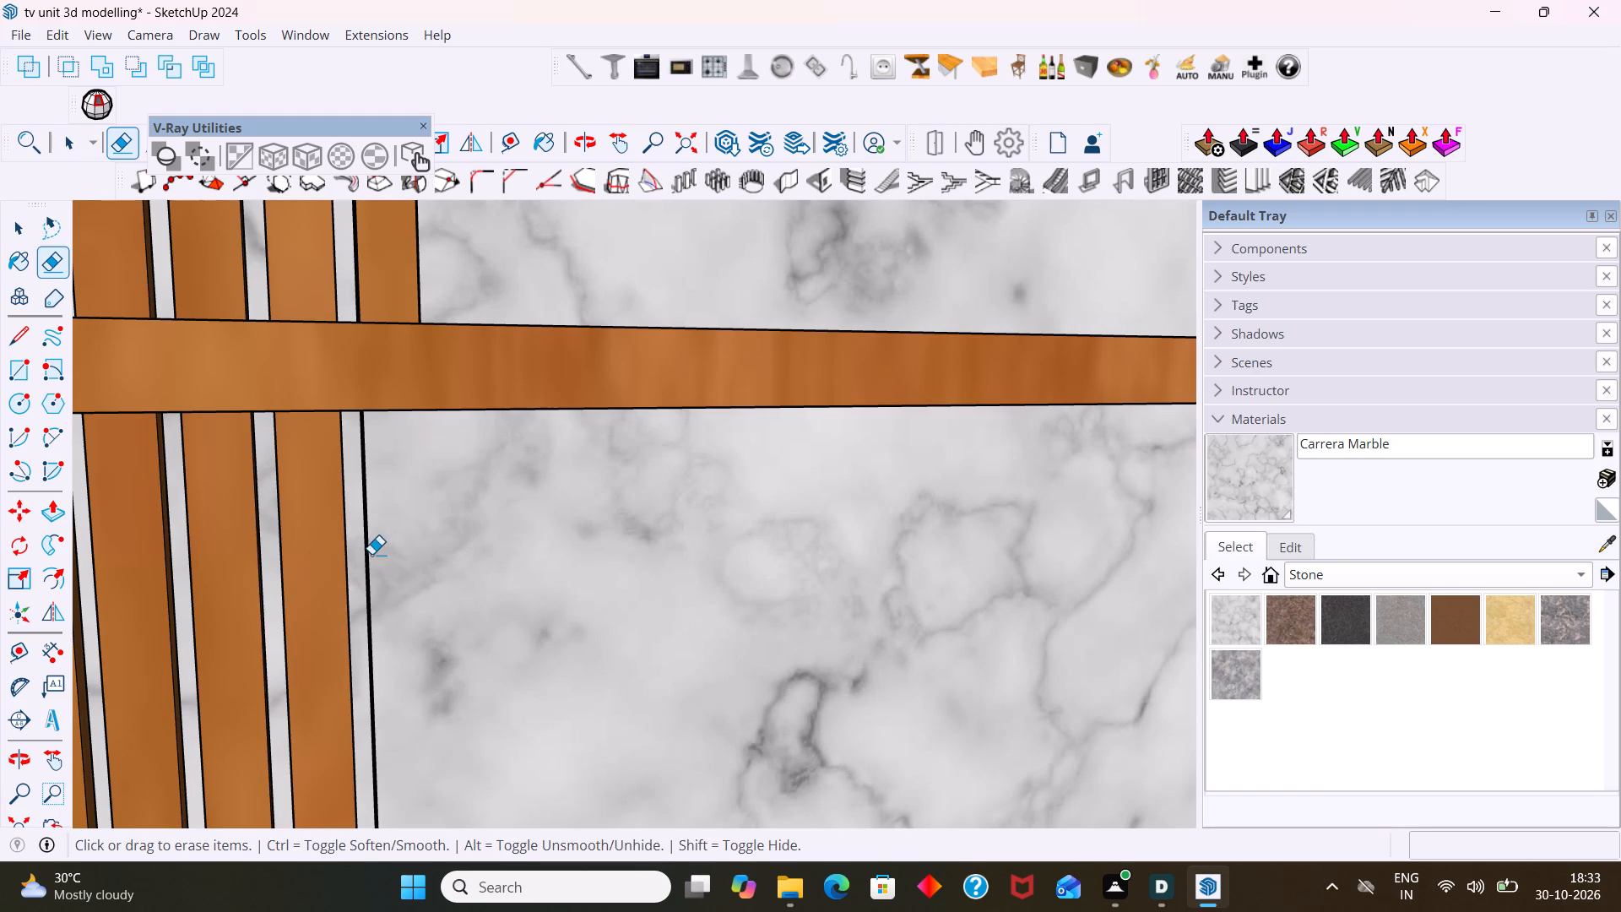
click(369, 560)
Delete the four full-height slats immediately left of the new strip beside the marble panel.
scroll(377, 554, down, 10)
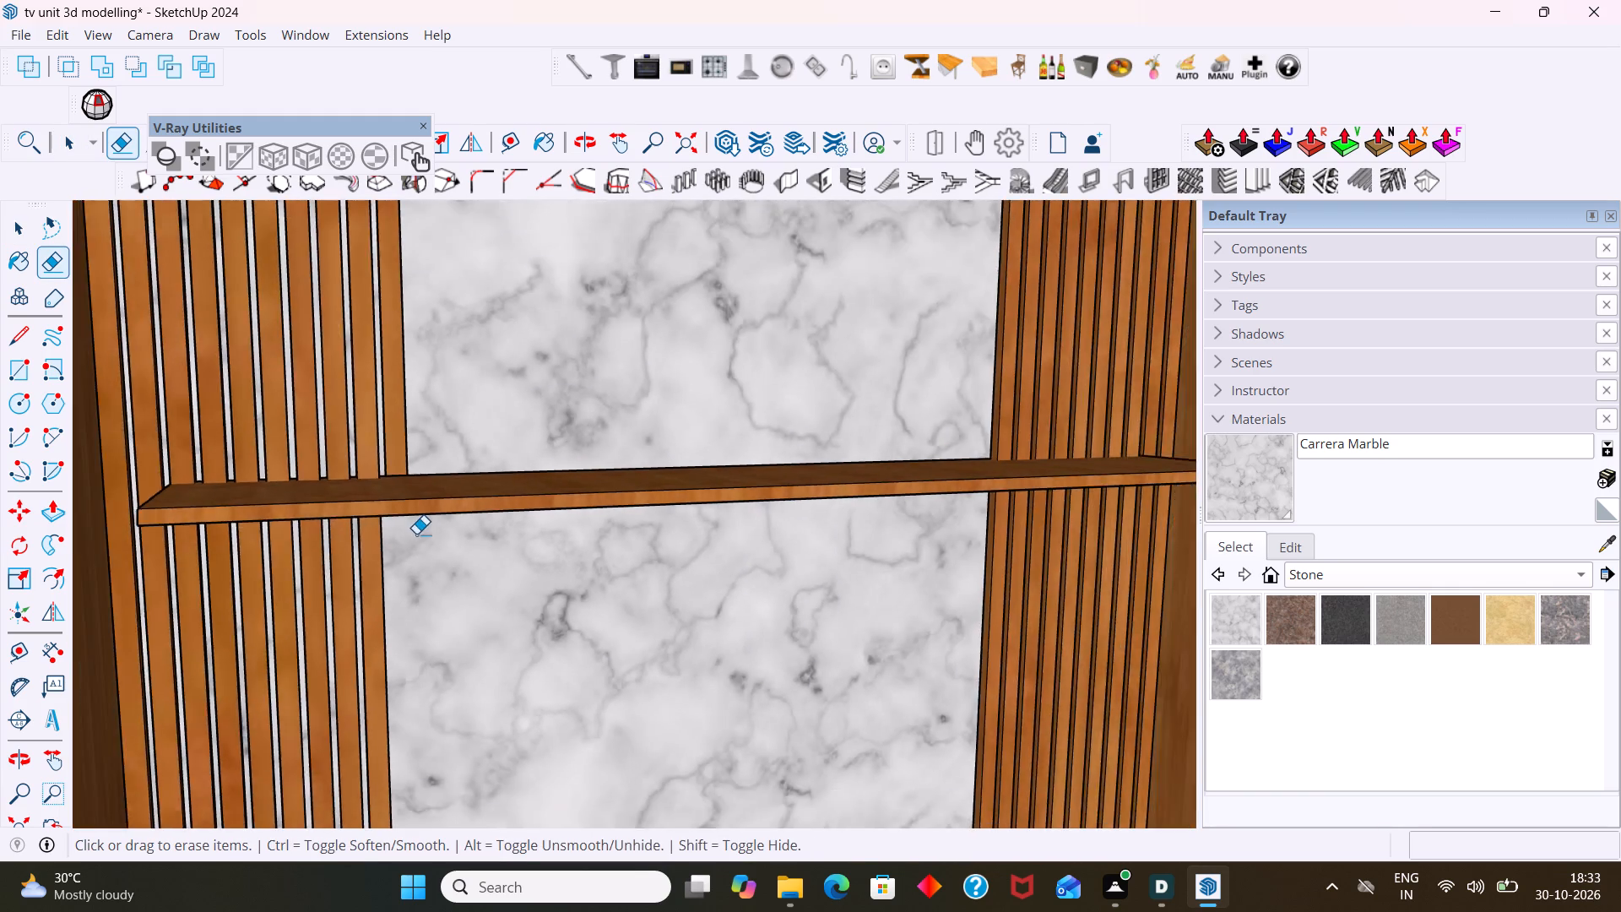
scroll(416, 534, down, 4)
middle_drag(426, 550, 442, 649)
scroll(430, 546, up, 3)
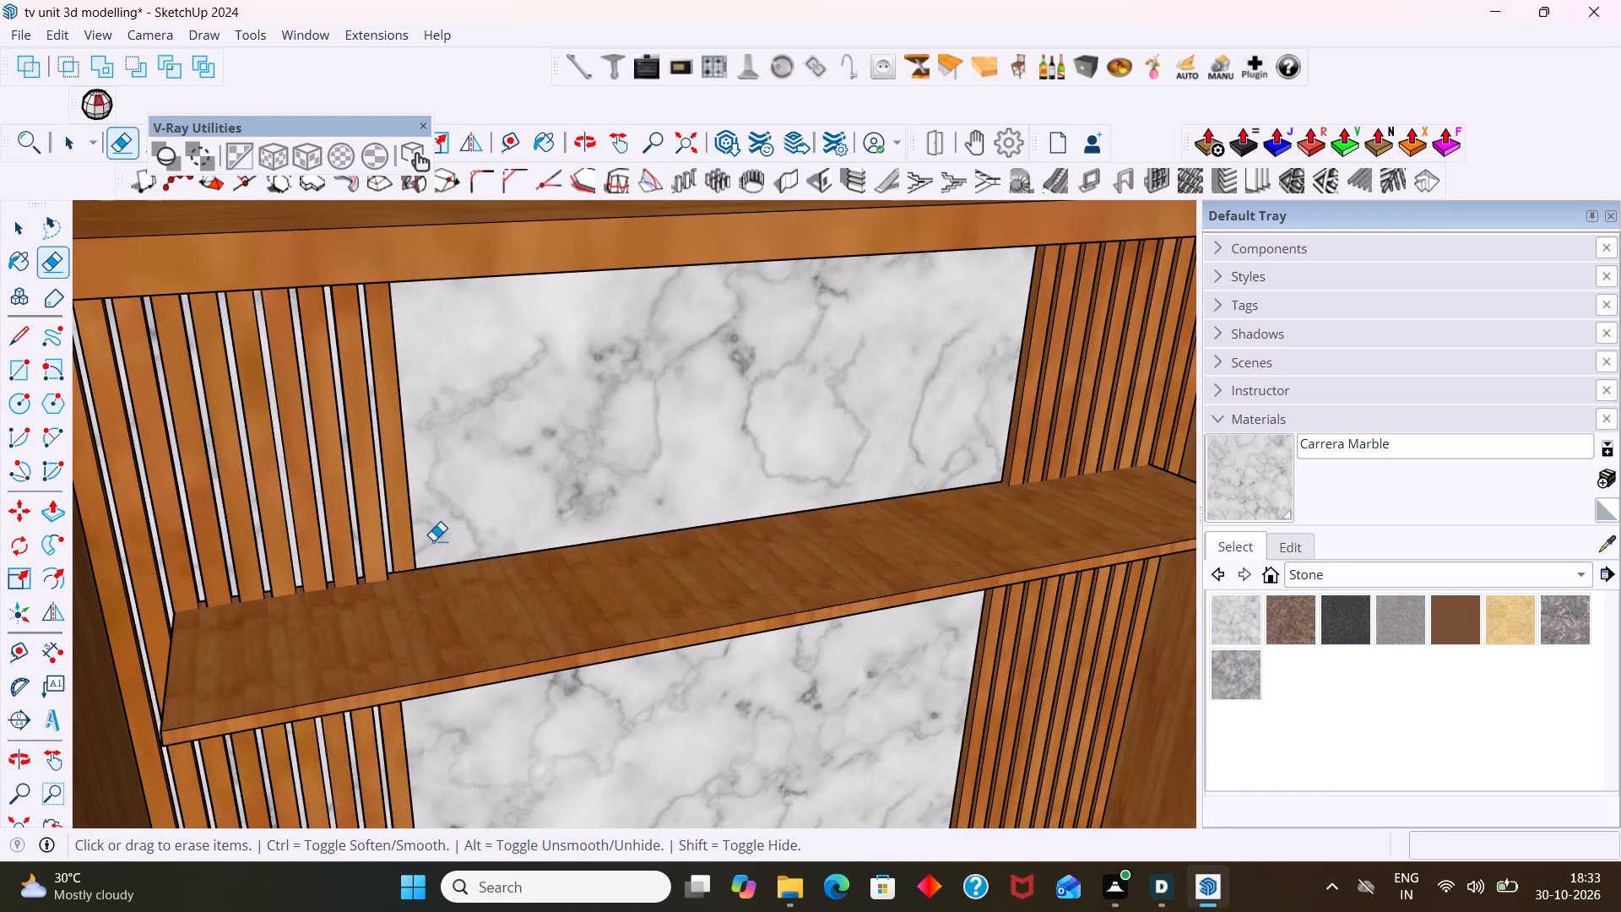
key(space)
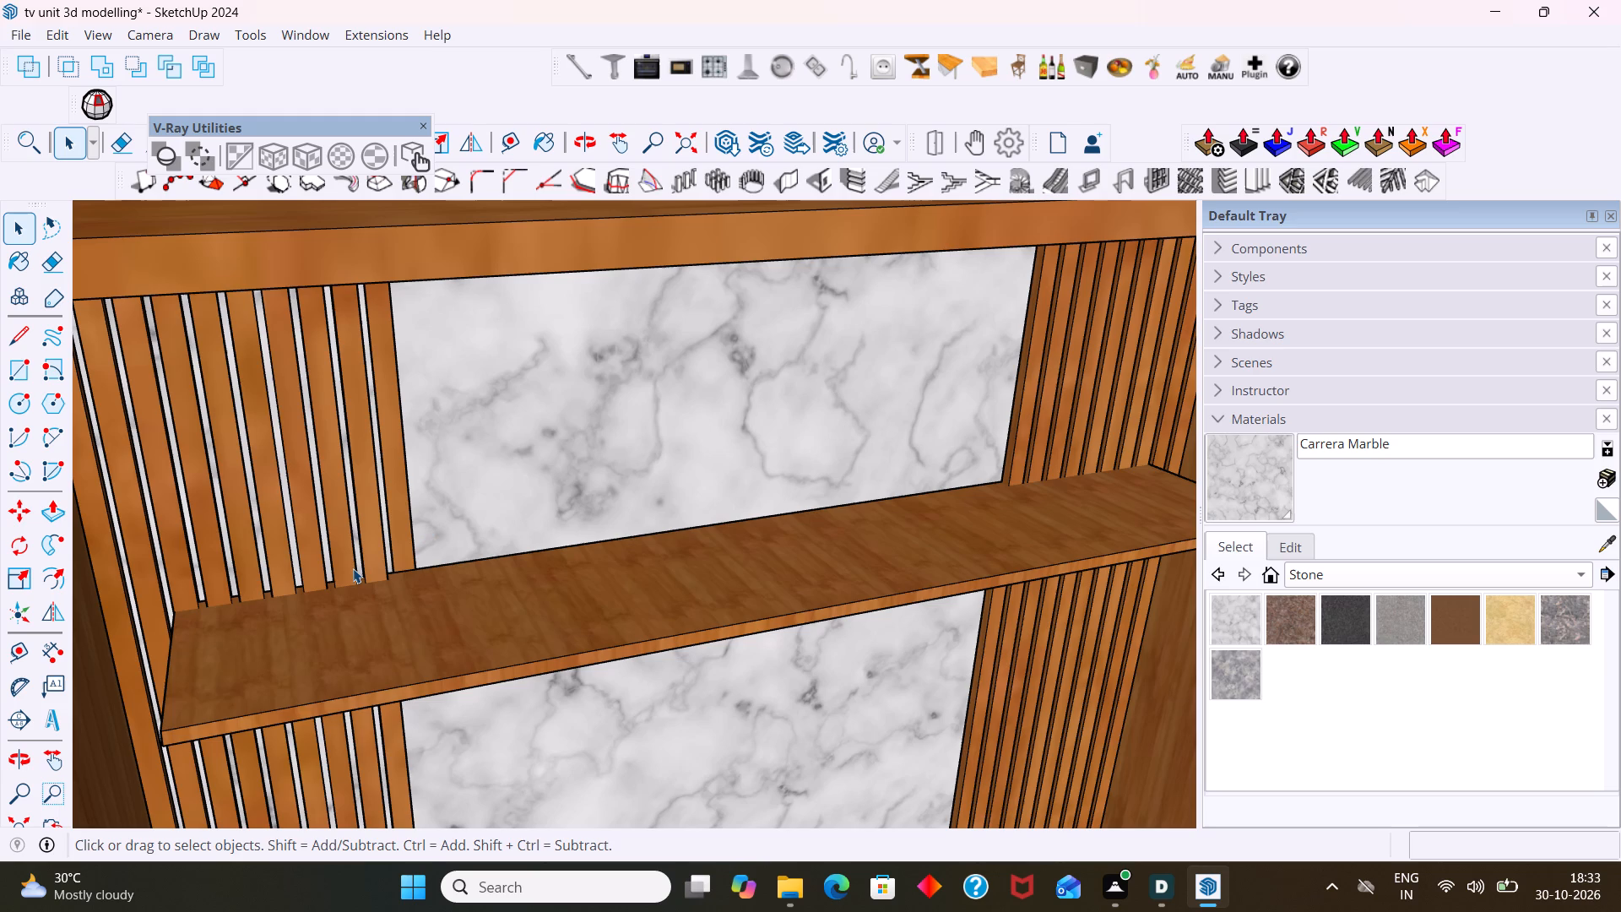
click(372, 560)
key(Delete)
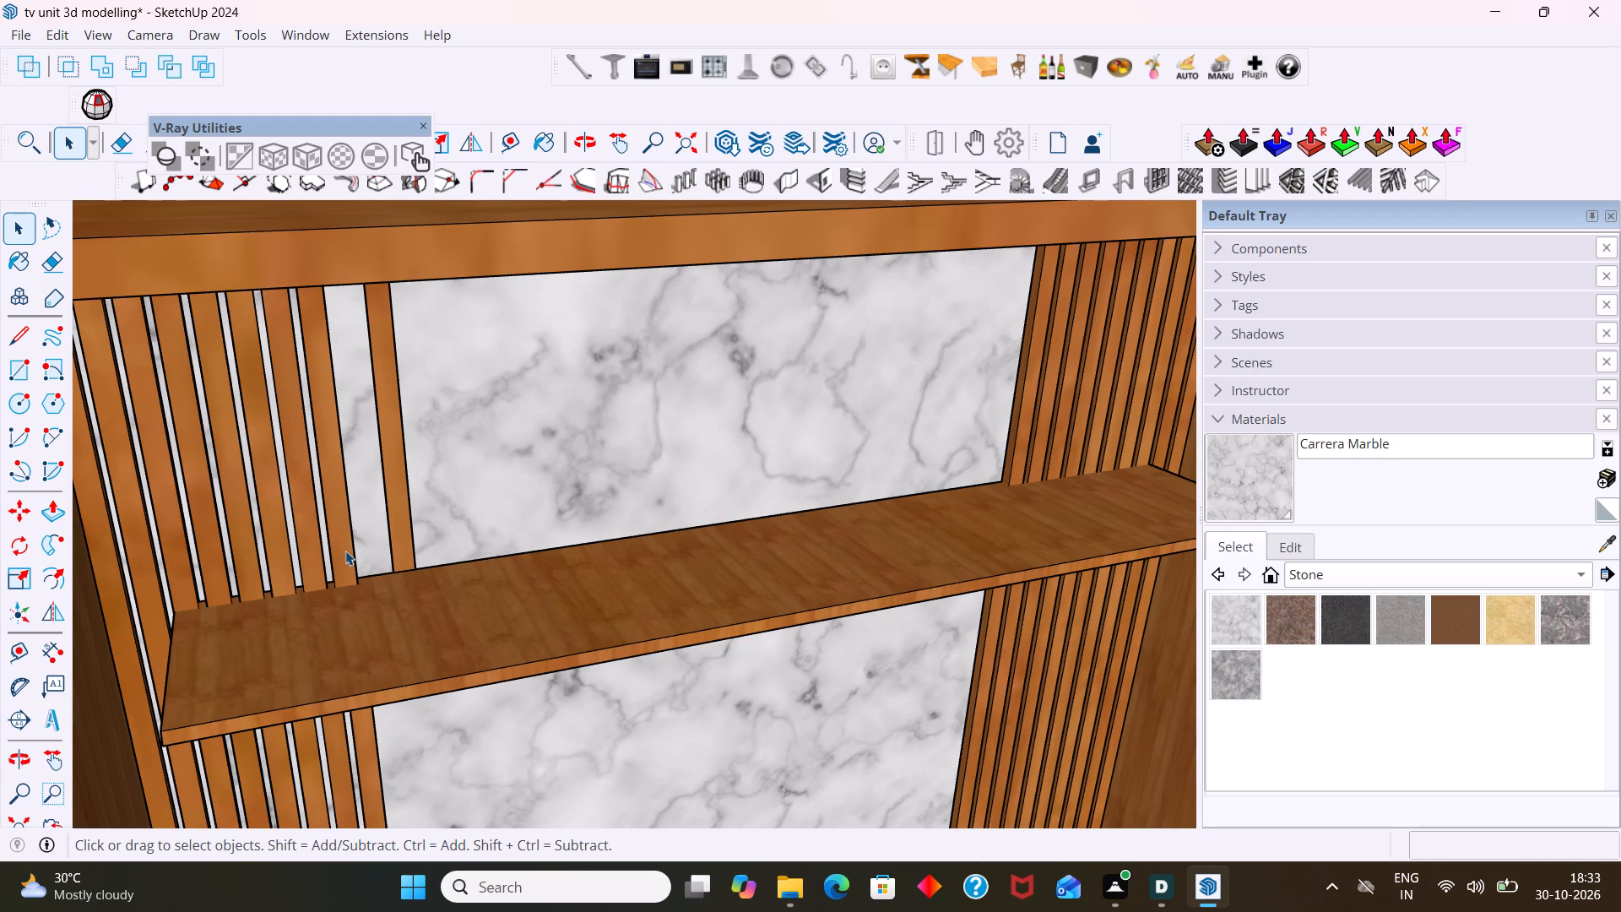
click(343, 539)
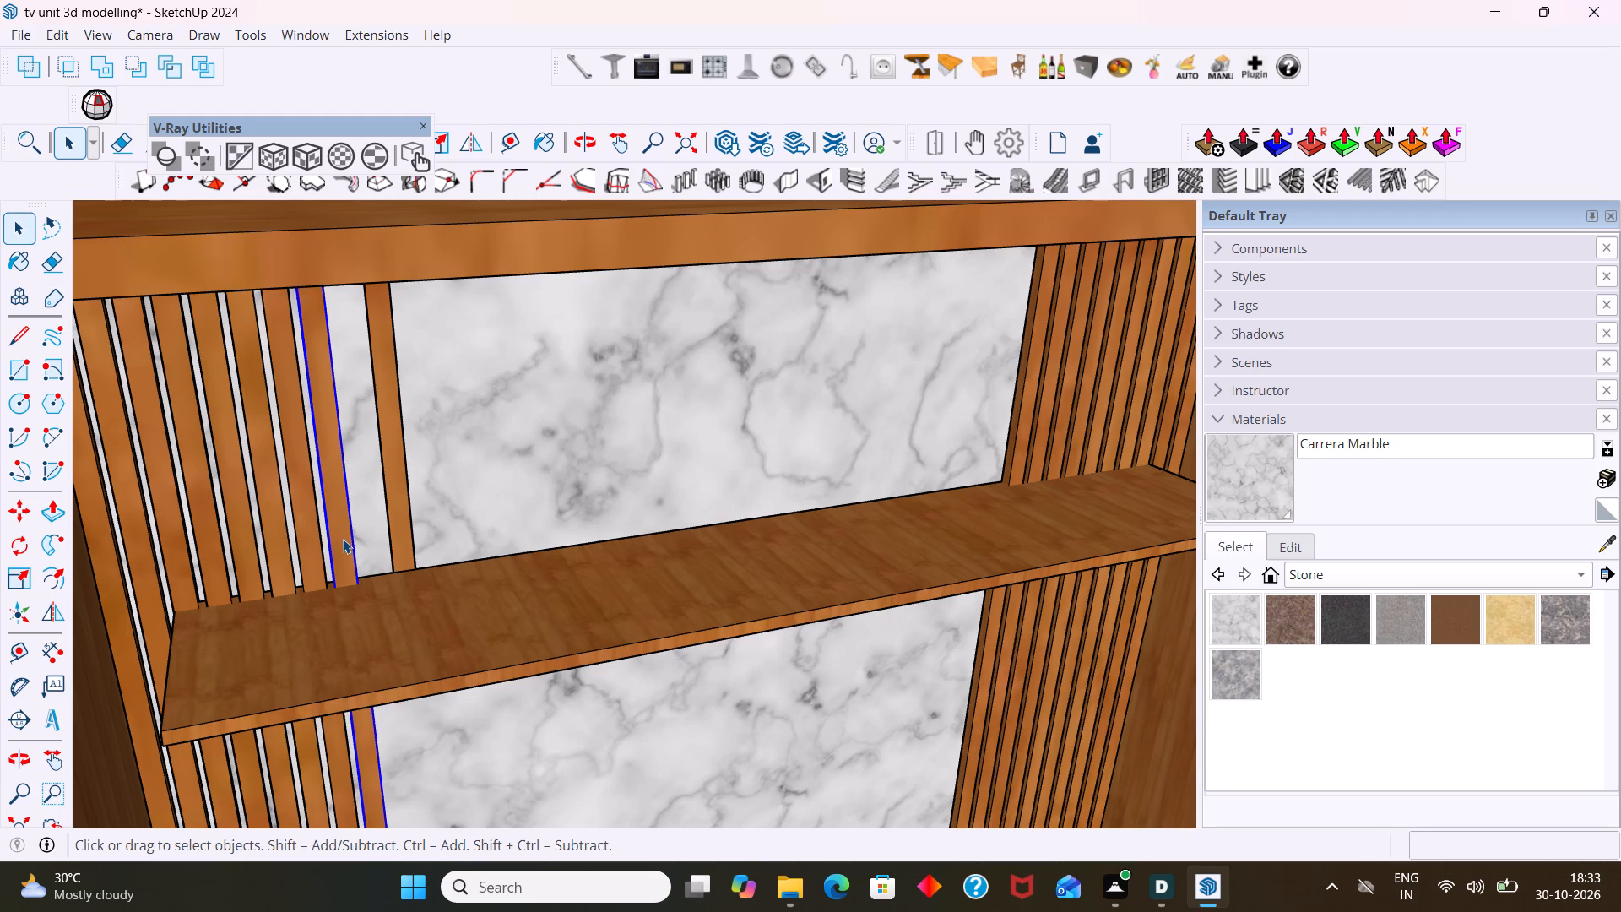
key(Delete)
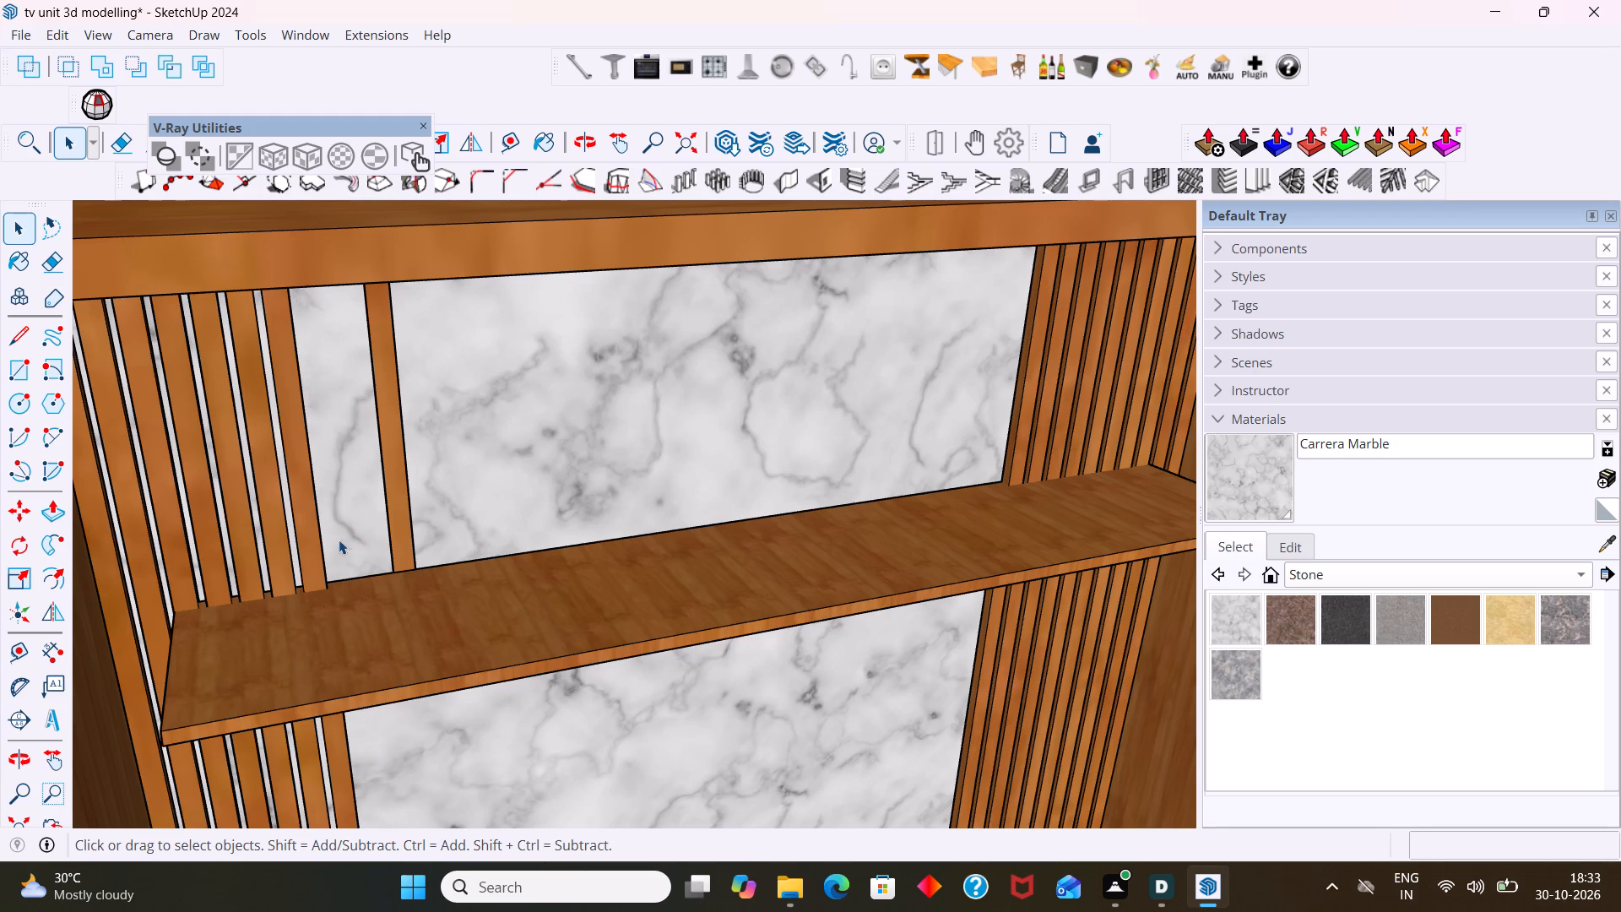
click(314, 550)
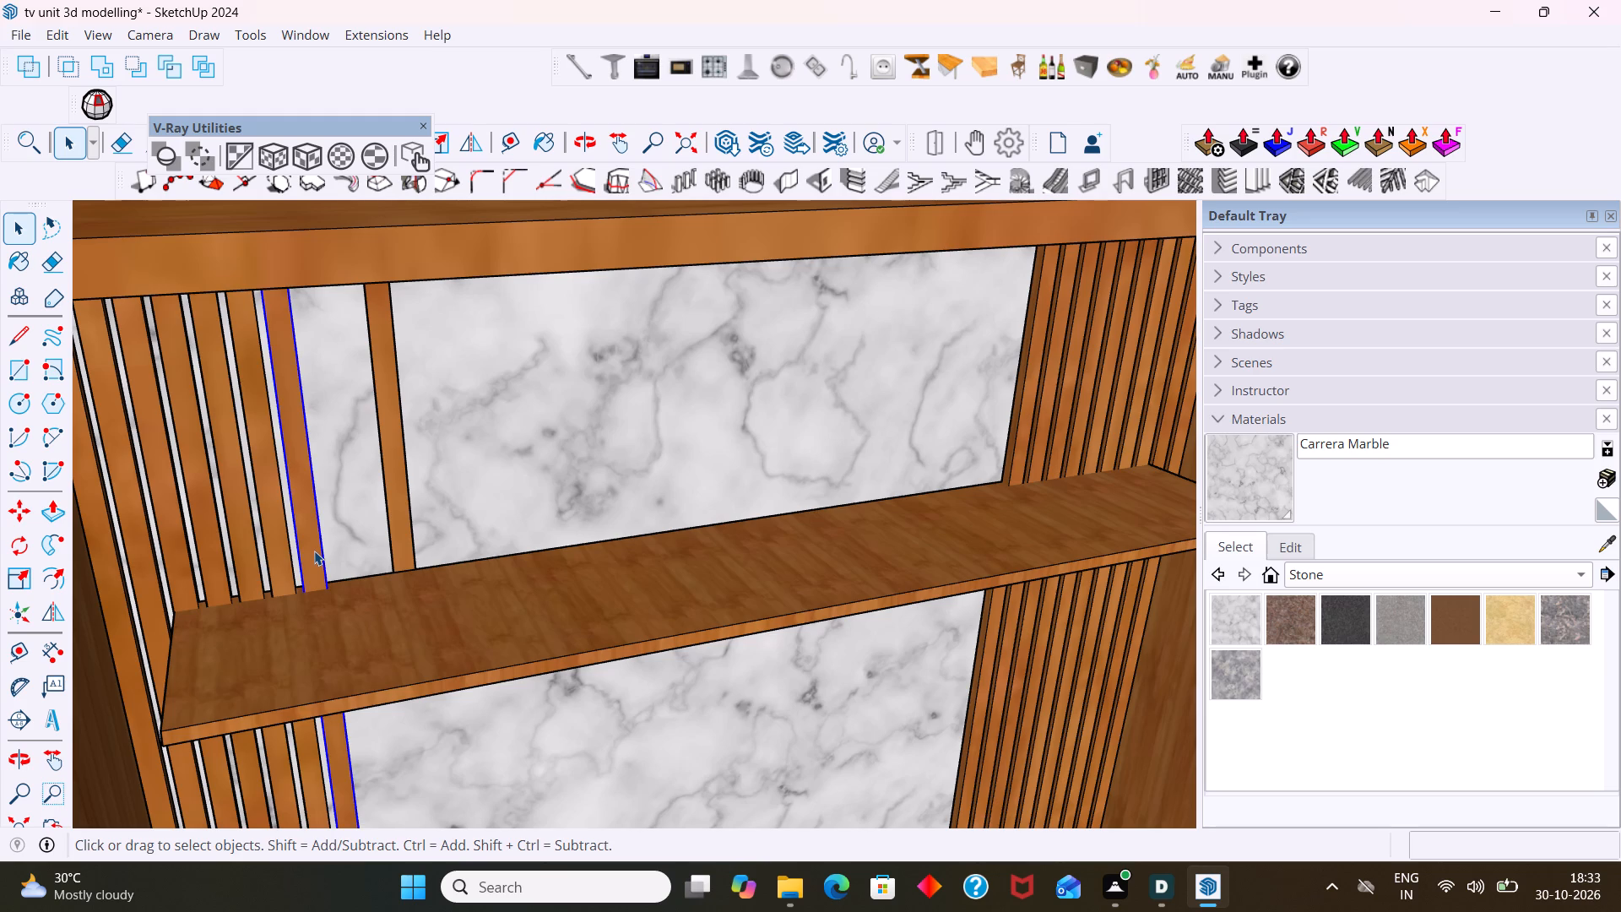
key(Delete)
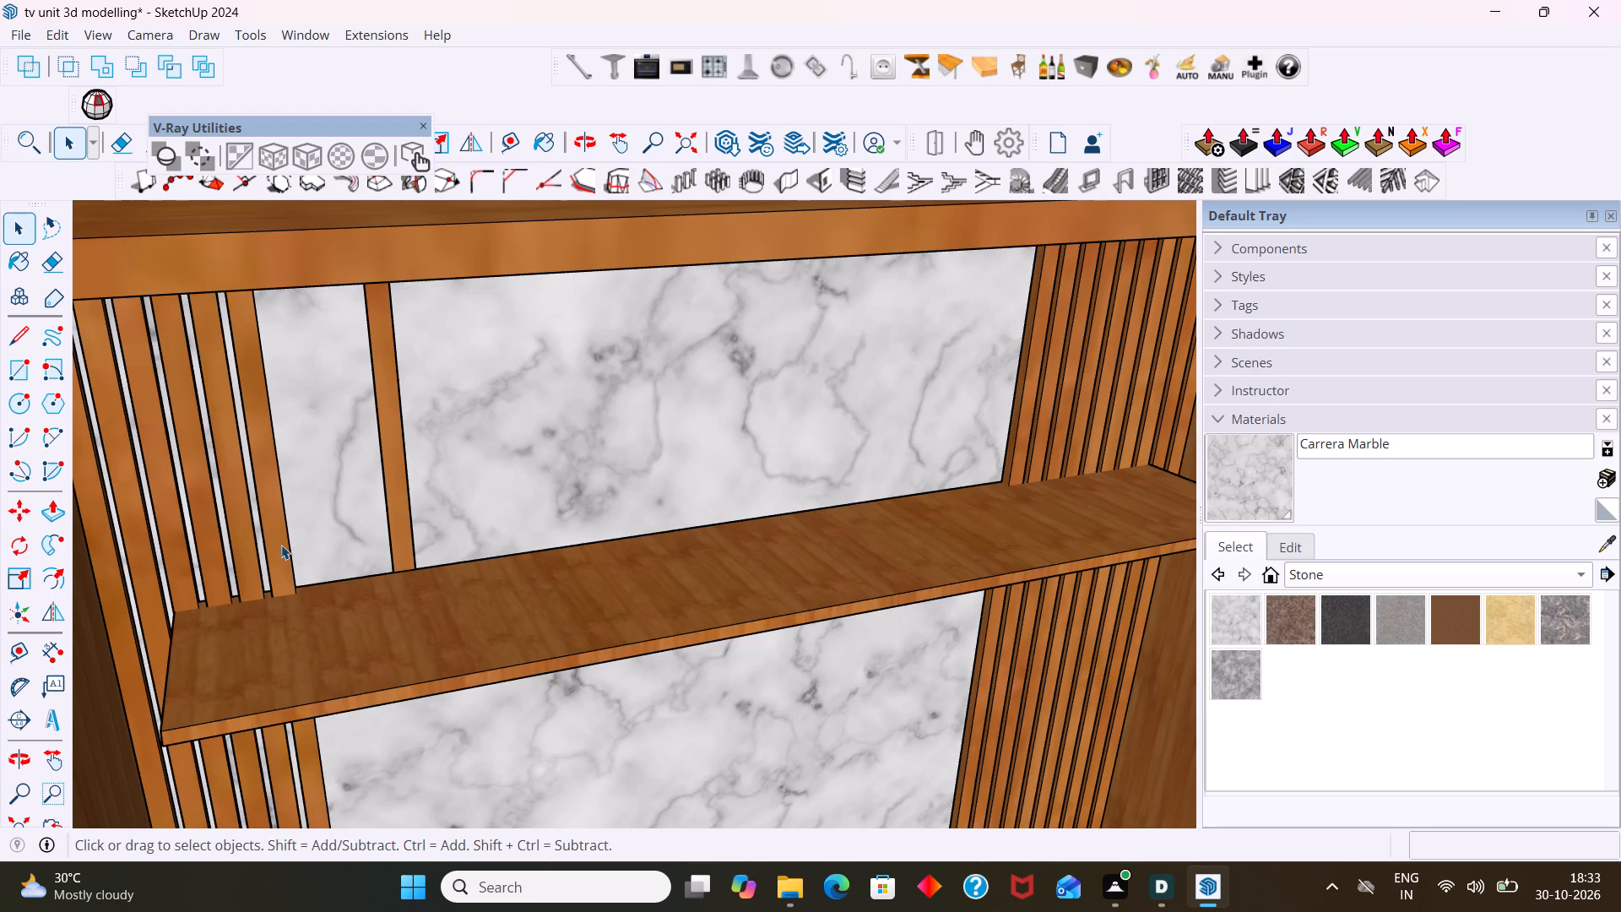
click(281, 545)
key(Delete)
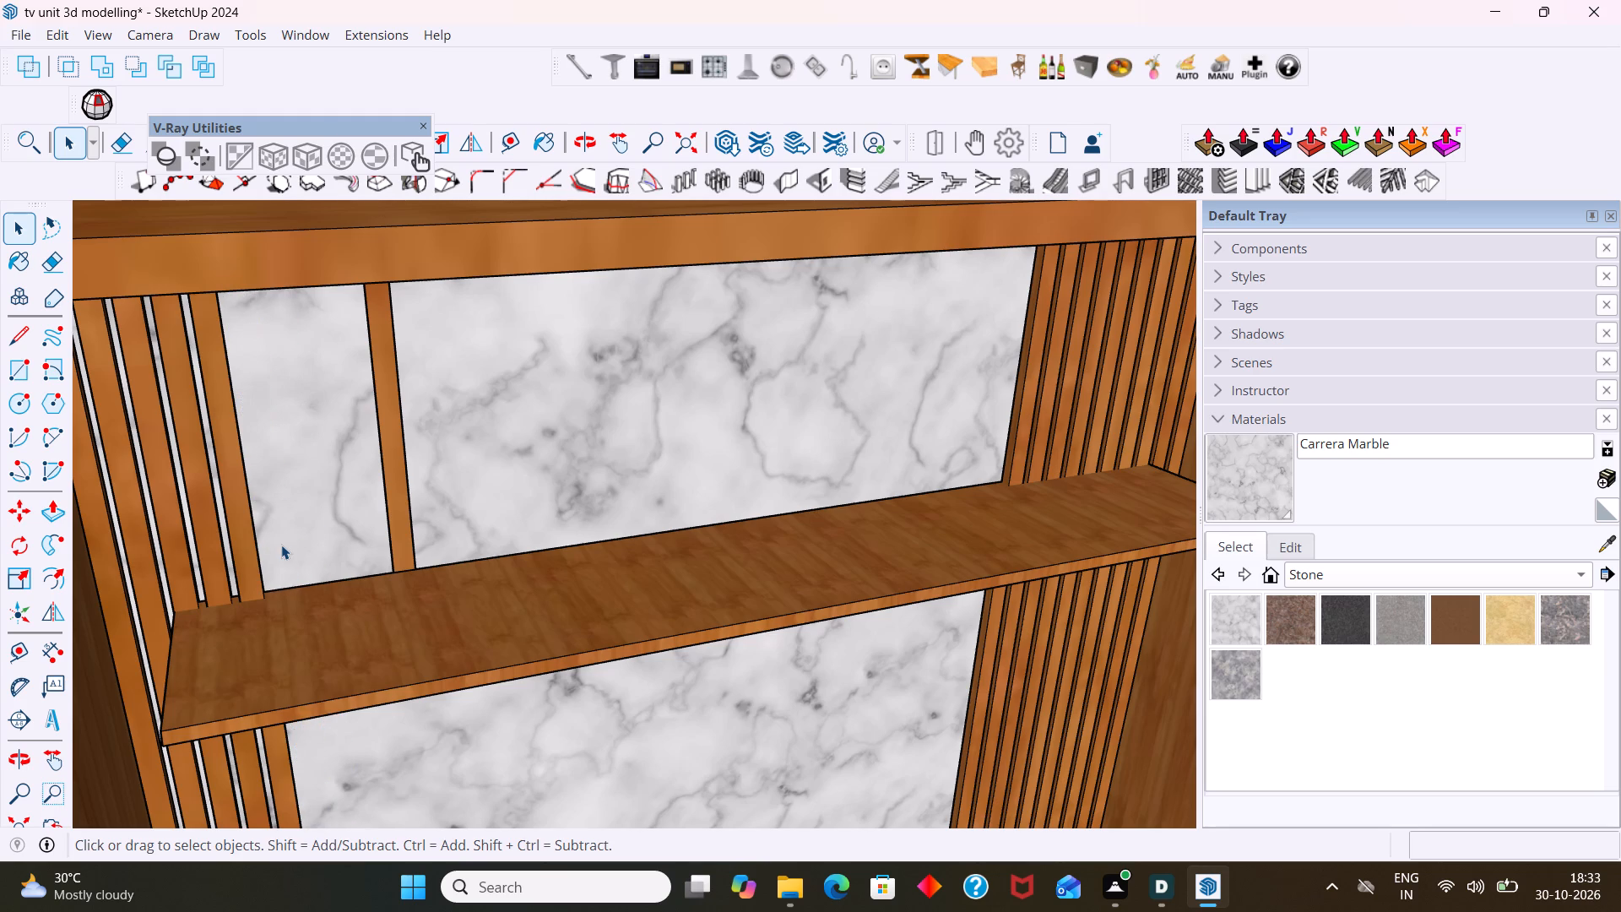
Group the new strip's face and edges above the shelf.
scroll(348, 531, down, 3)
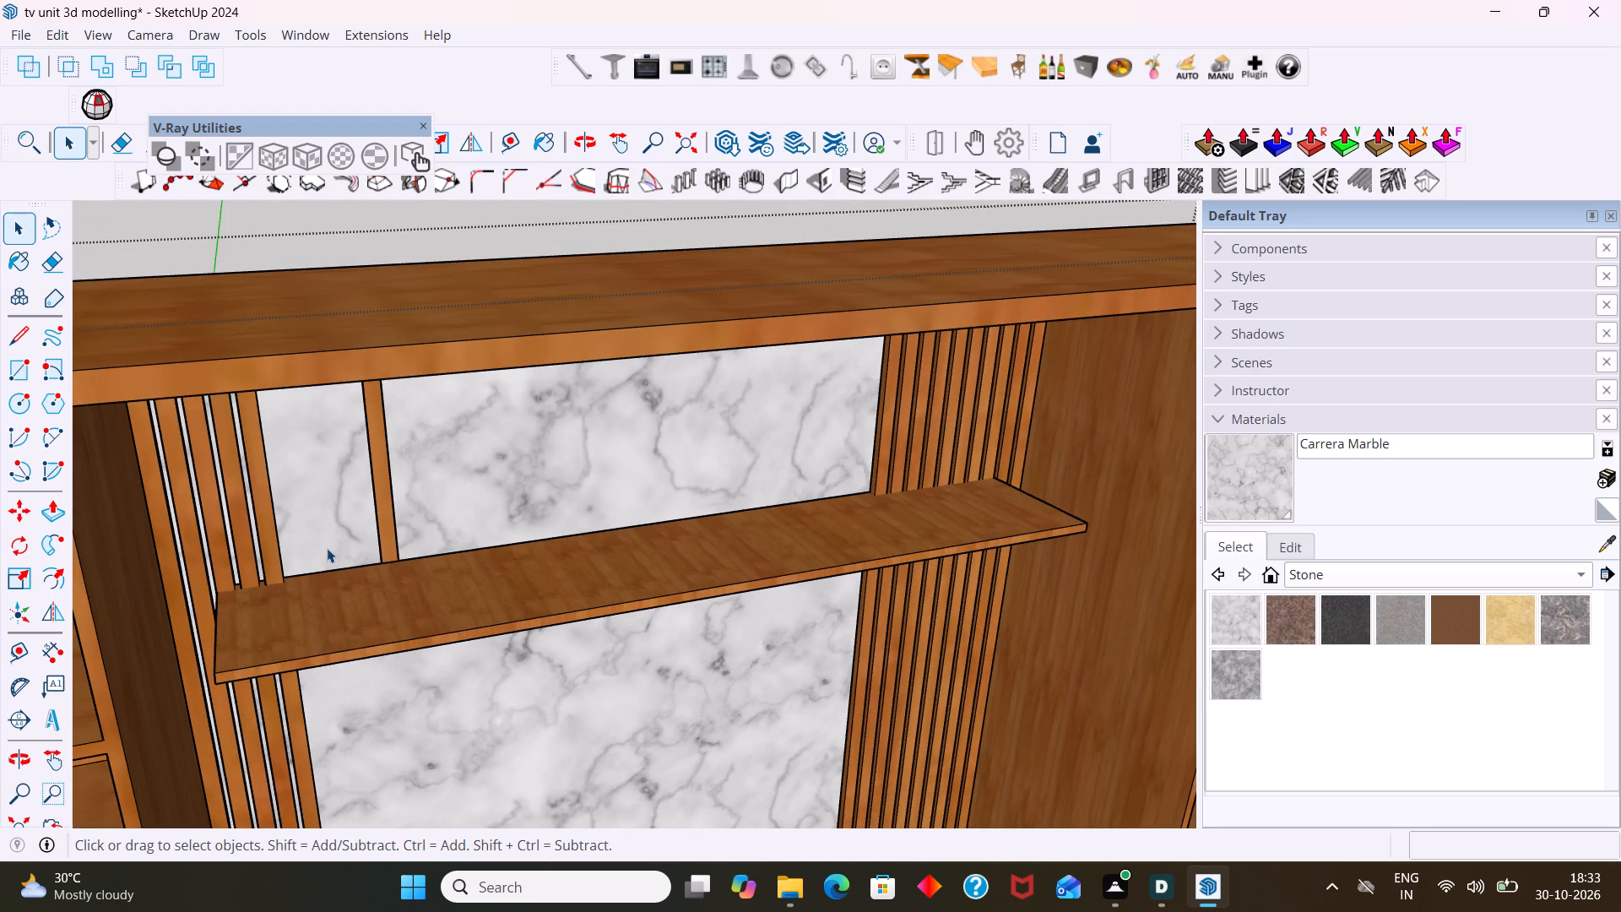
scroll(324, 548, down, 3)
middle_drag(314, 540, 322, 459)
scroll(346, 509, up, 2)
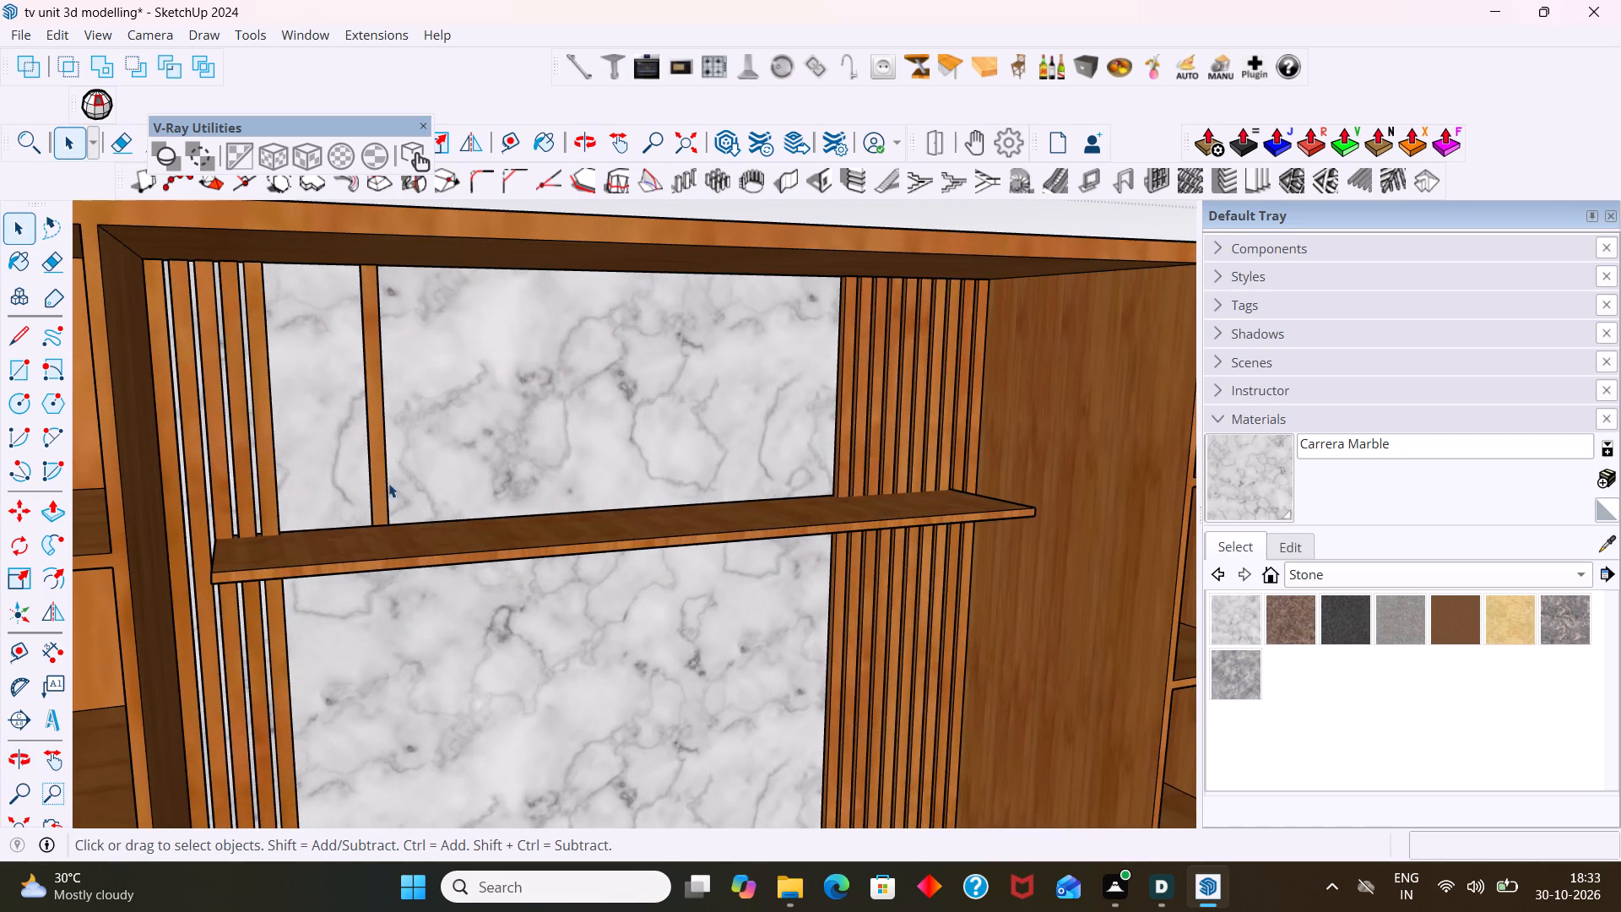
click(383, 496)
double_click(383, 497)
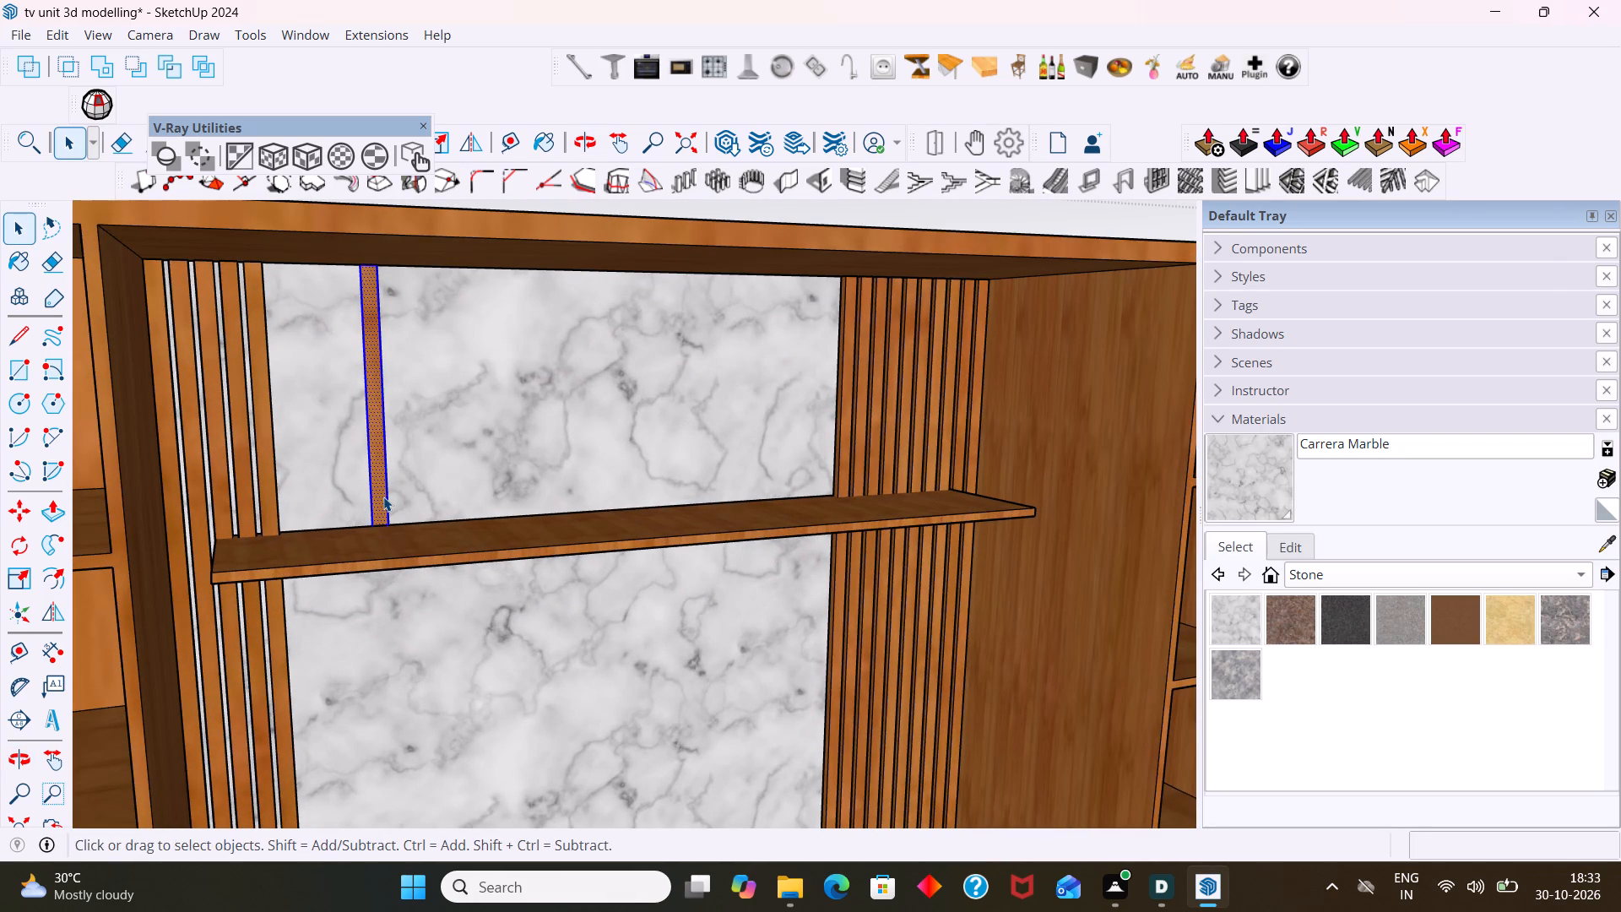
right_click(383, 497)
click(474, 203)
Push/Pull the front face of the grouped strip above the shelf by 18 mm, and leave the group.
double_click(371, 361)
click(371, 361)
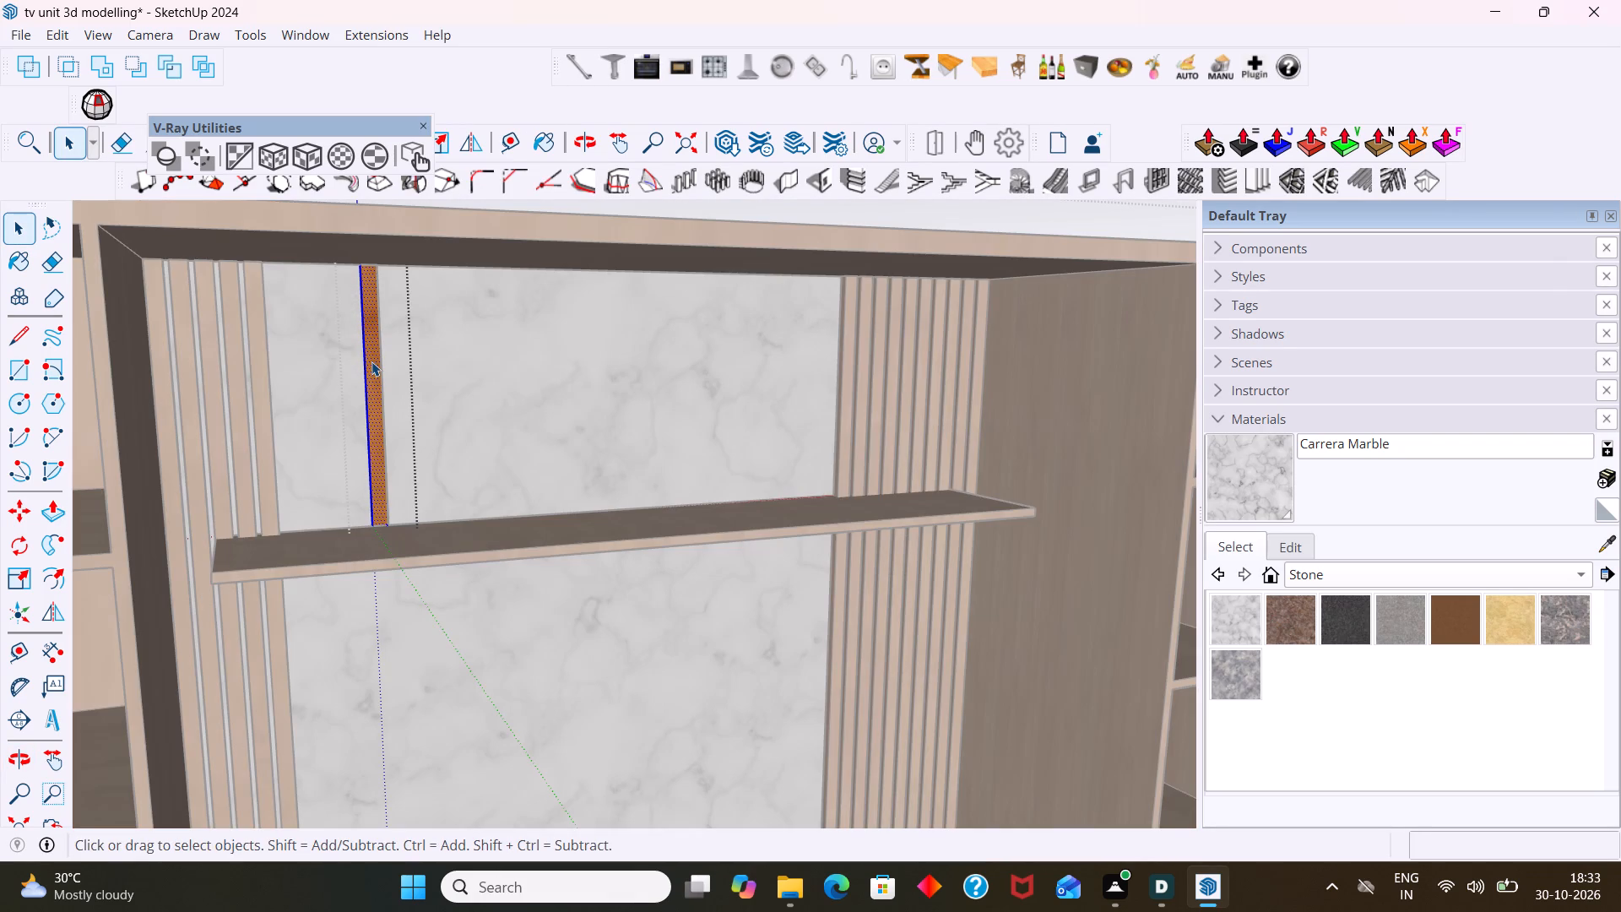
key(p)
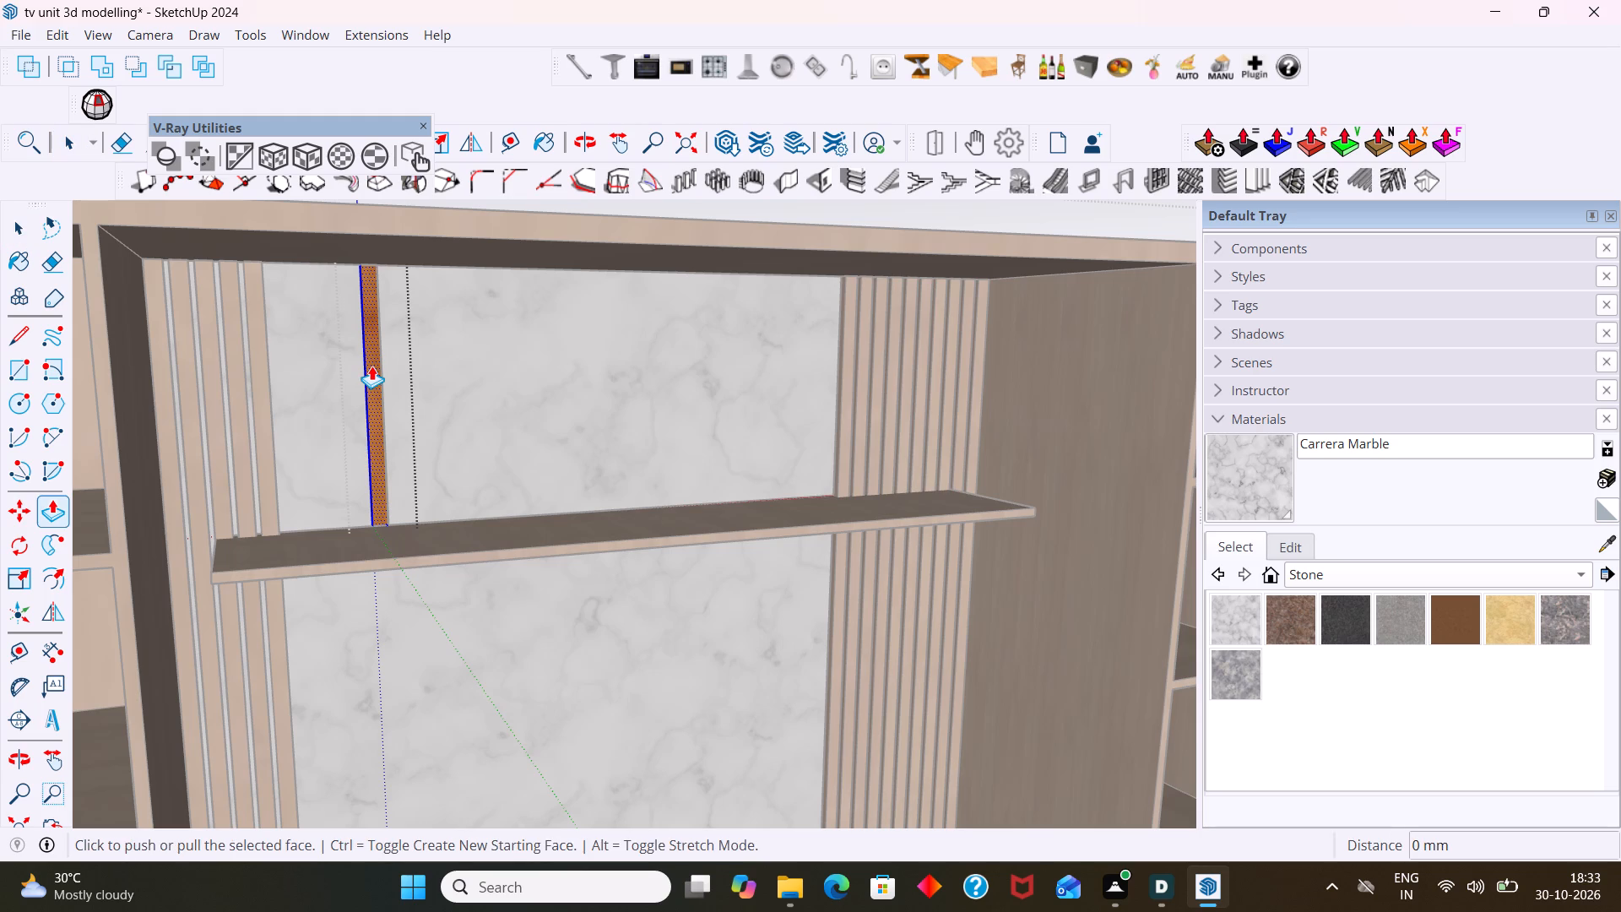
click(371, 362)
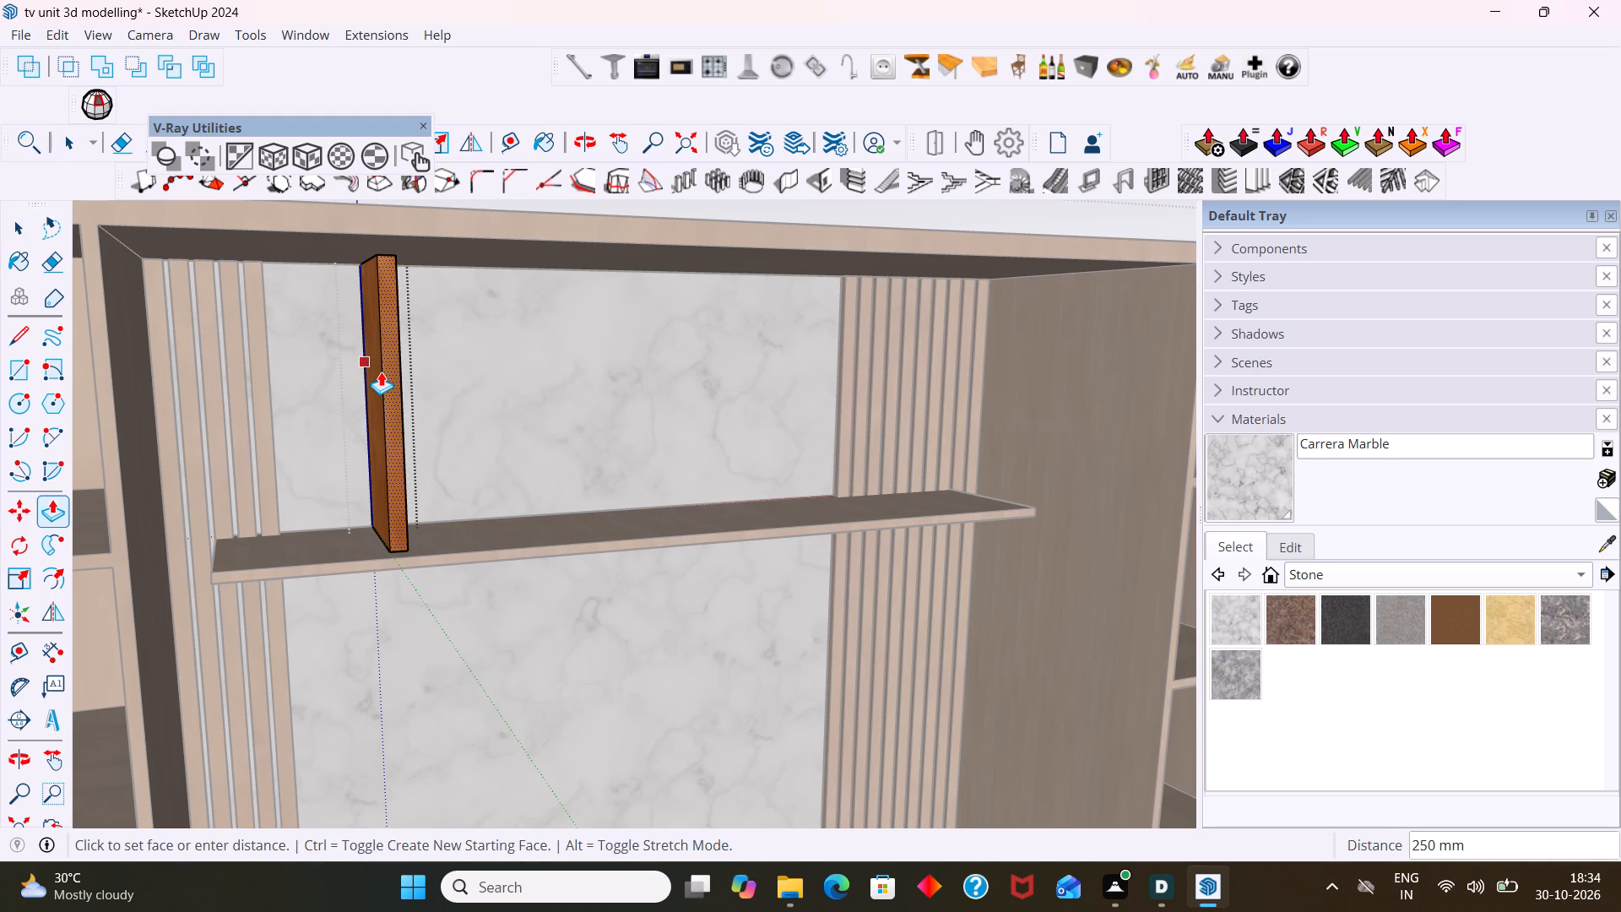
text(18)
key(Return)
scroll(384, 477, up, 1)
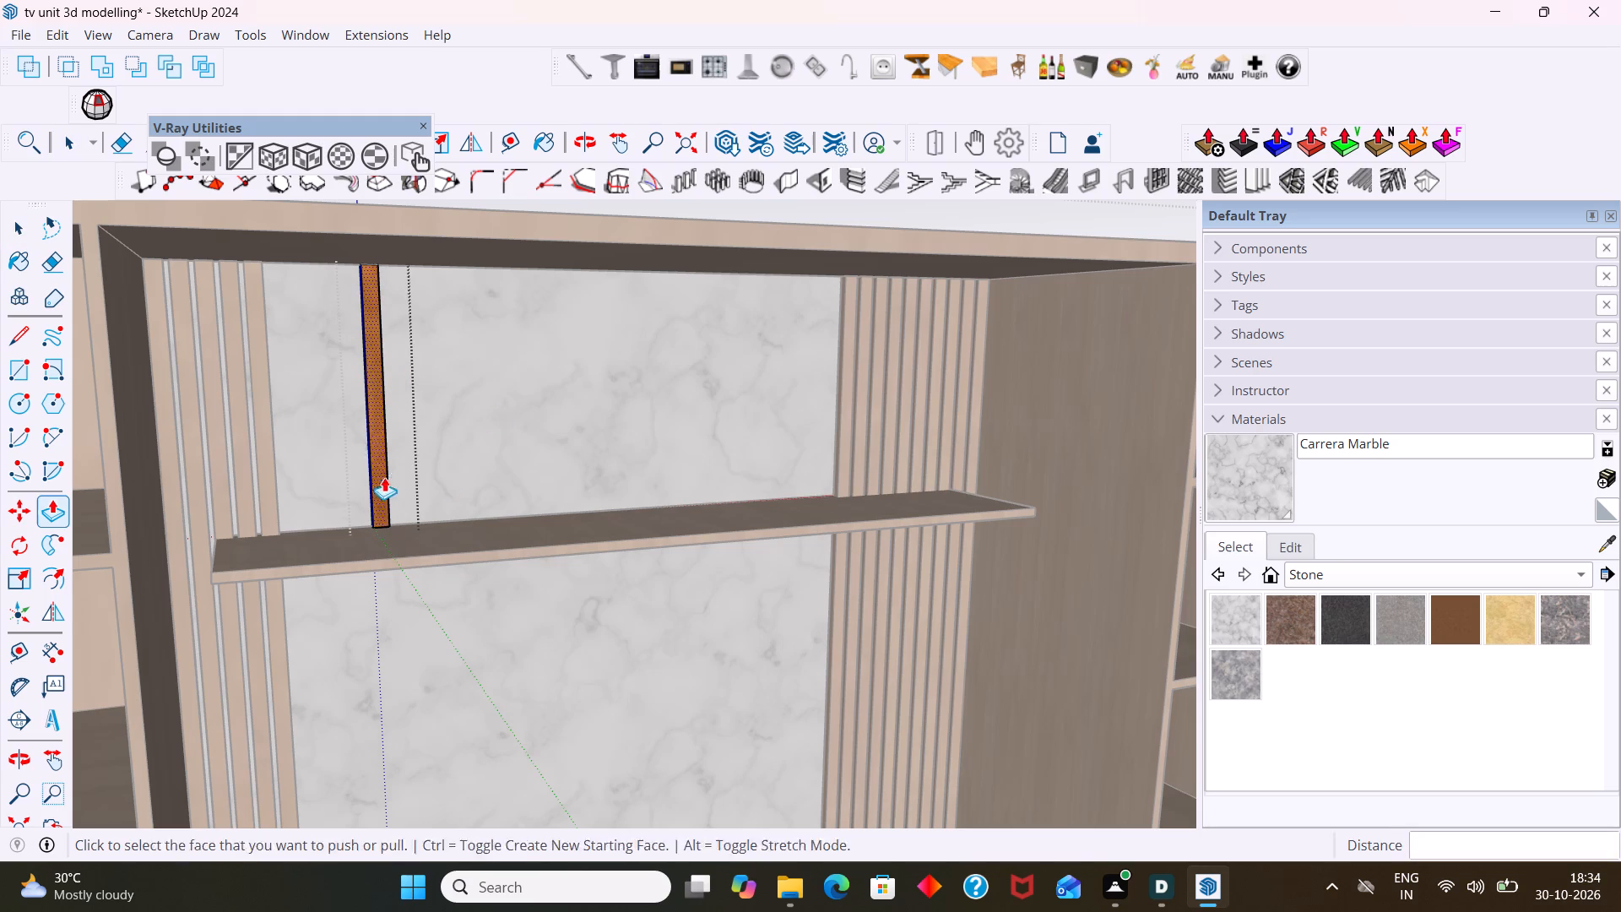
middle_drag(384, 477, 471, 472)
scroll(469, 472, up, 7)
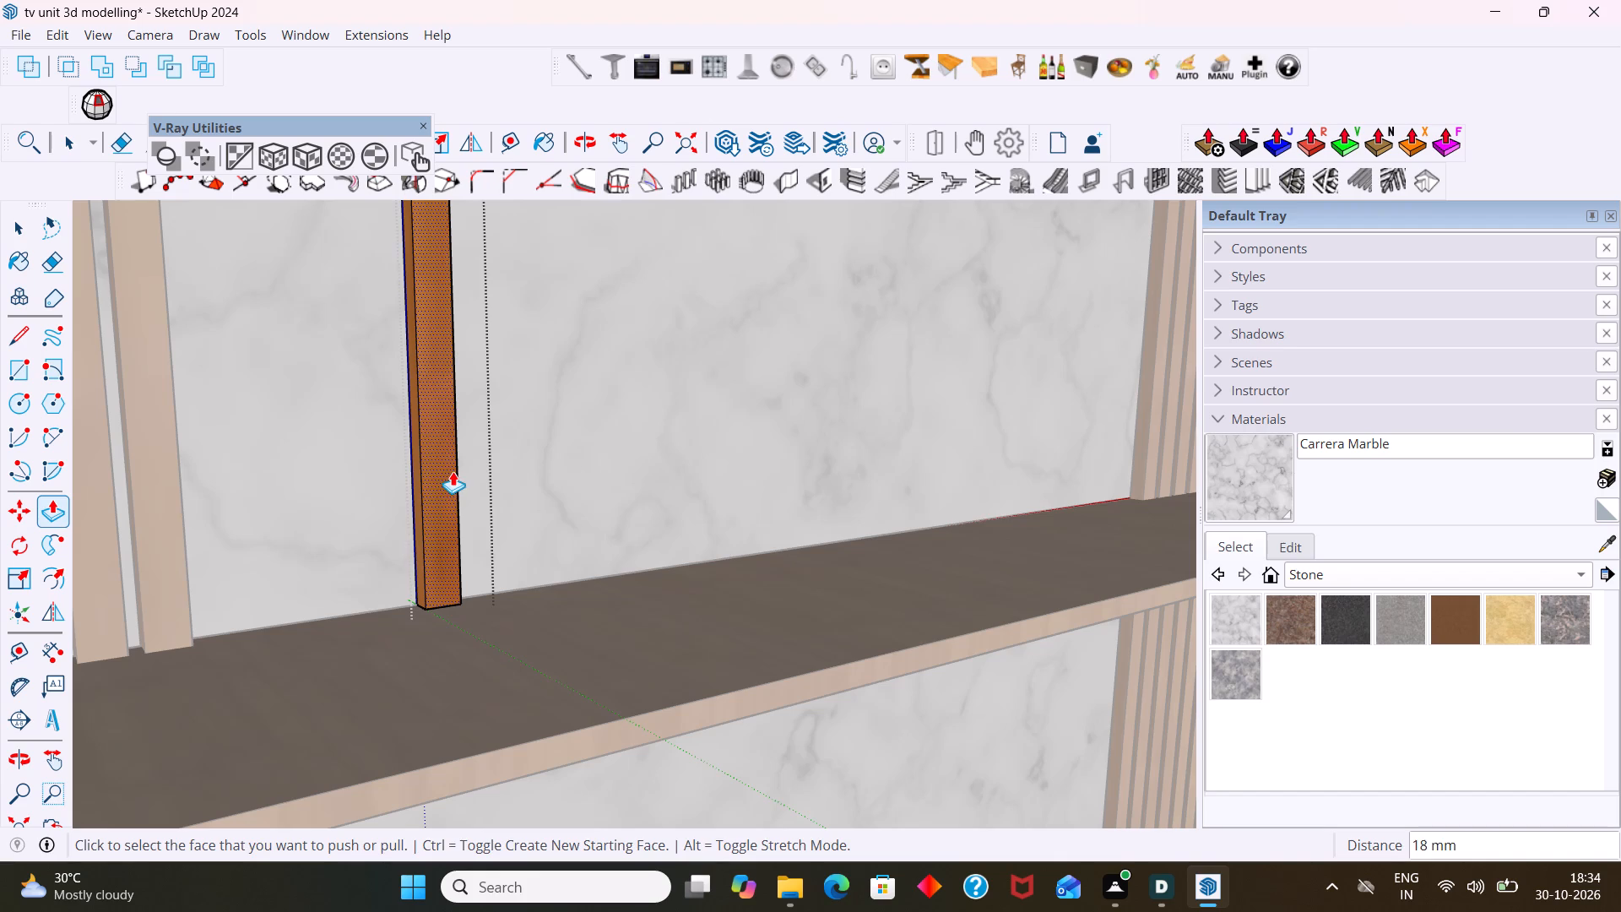
key(space)
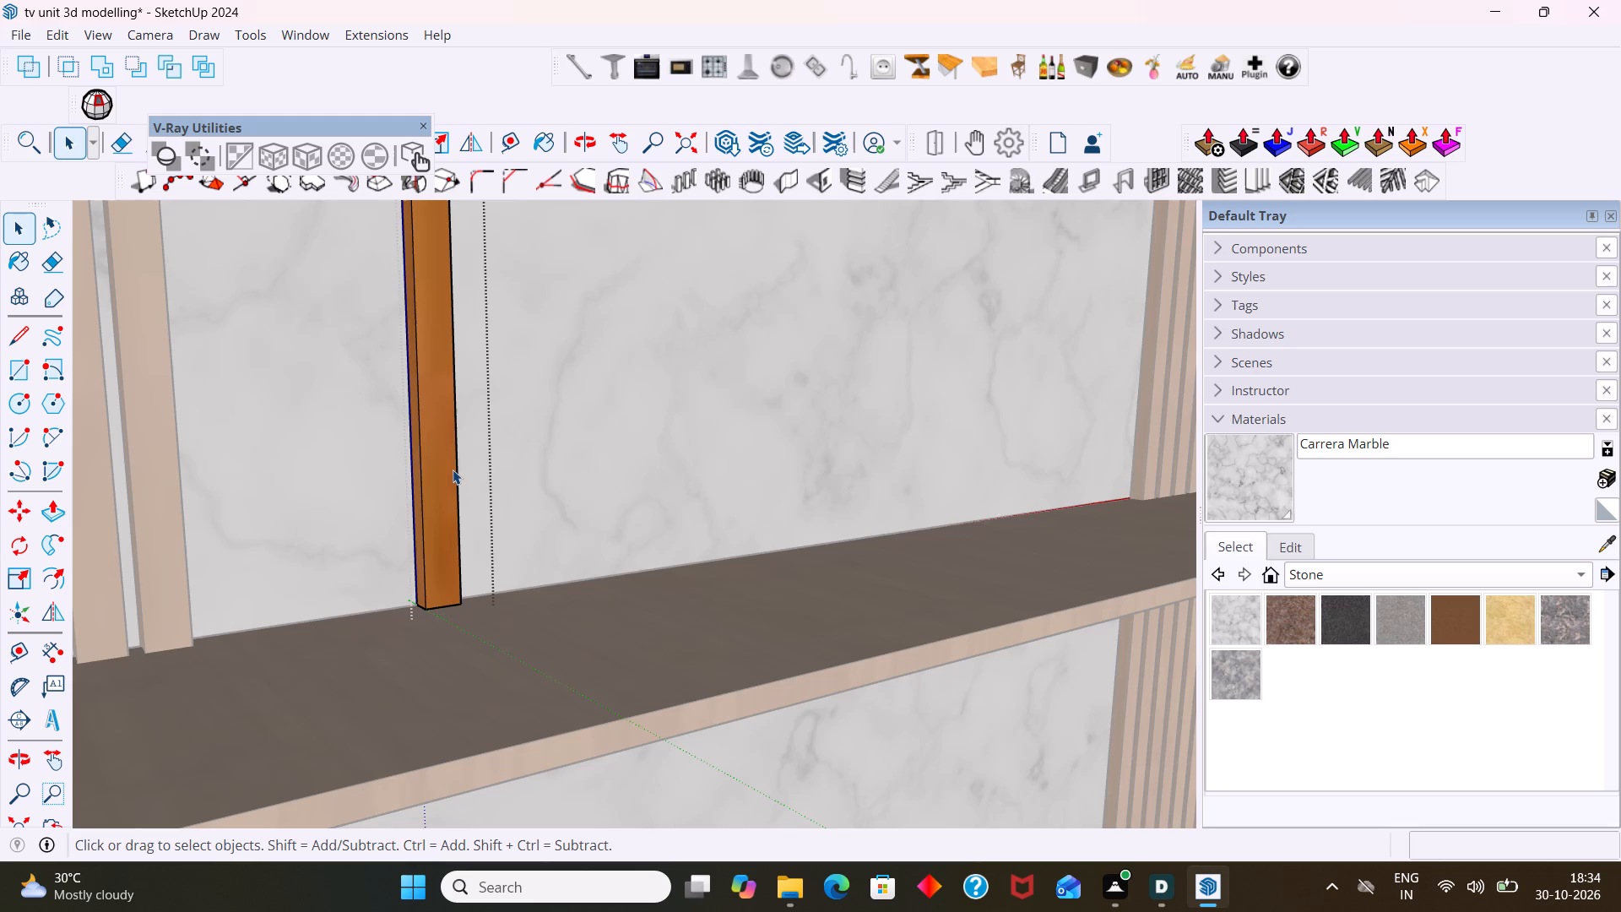
scroll(370, 462, down, 15)
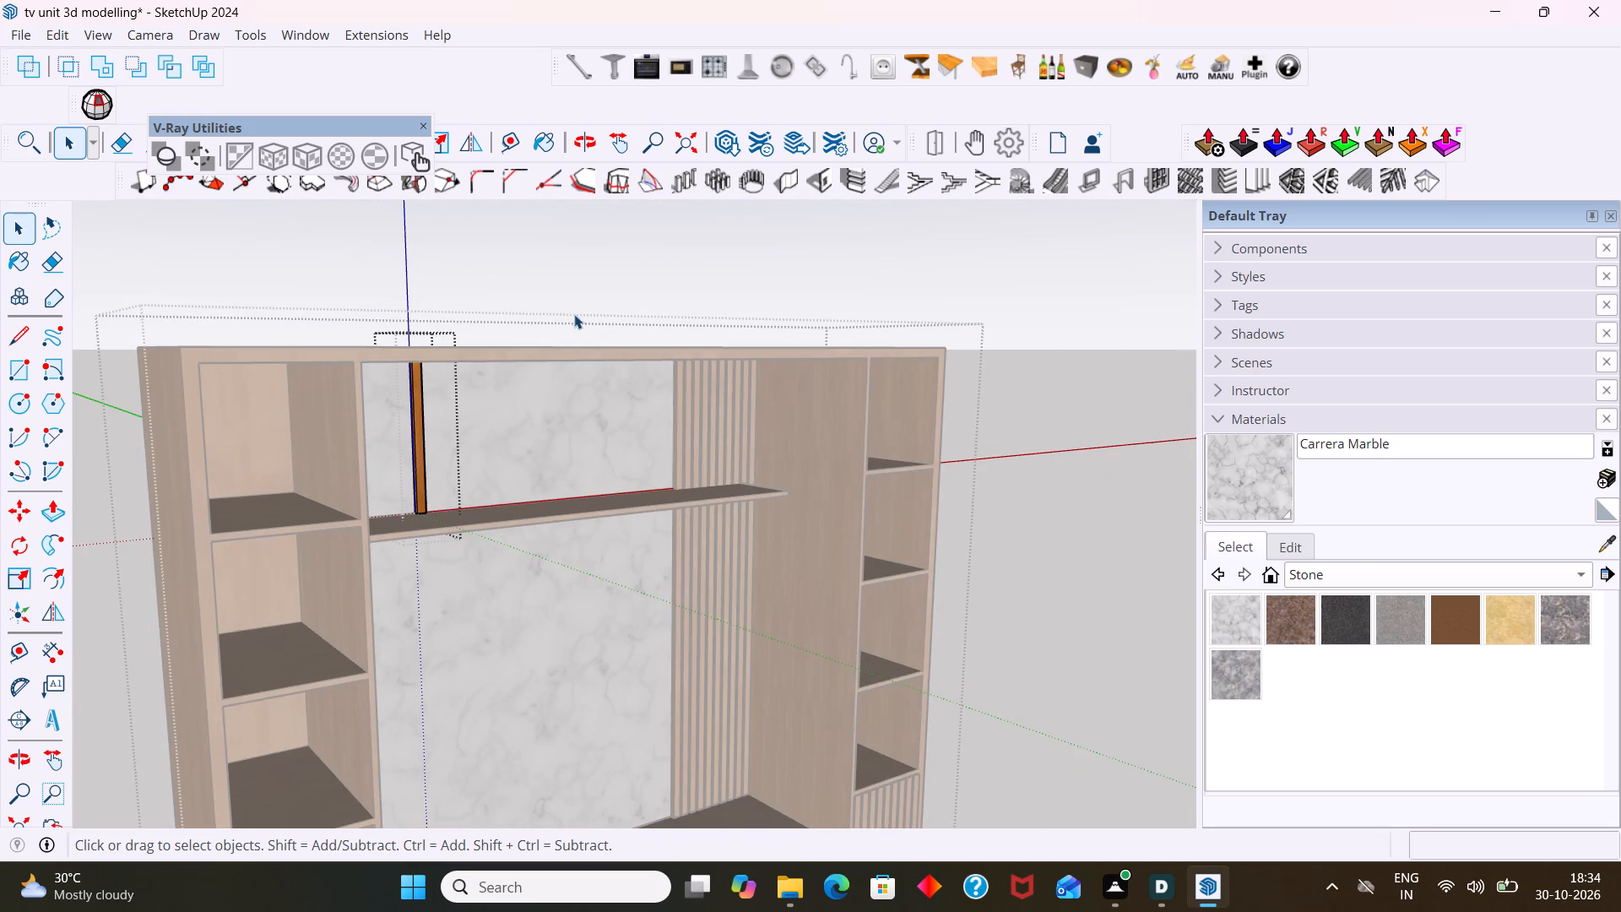
click(583, 280)
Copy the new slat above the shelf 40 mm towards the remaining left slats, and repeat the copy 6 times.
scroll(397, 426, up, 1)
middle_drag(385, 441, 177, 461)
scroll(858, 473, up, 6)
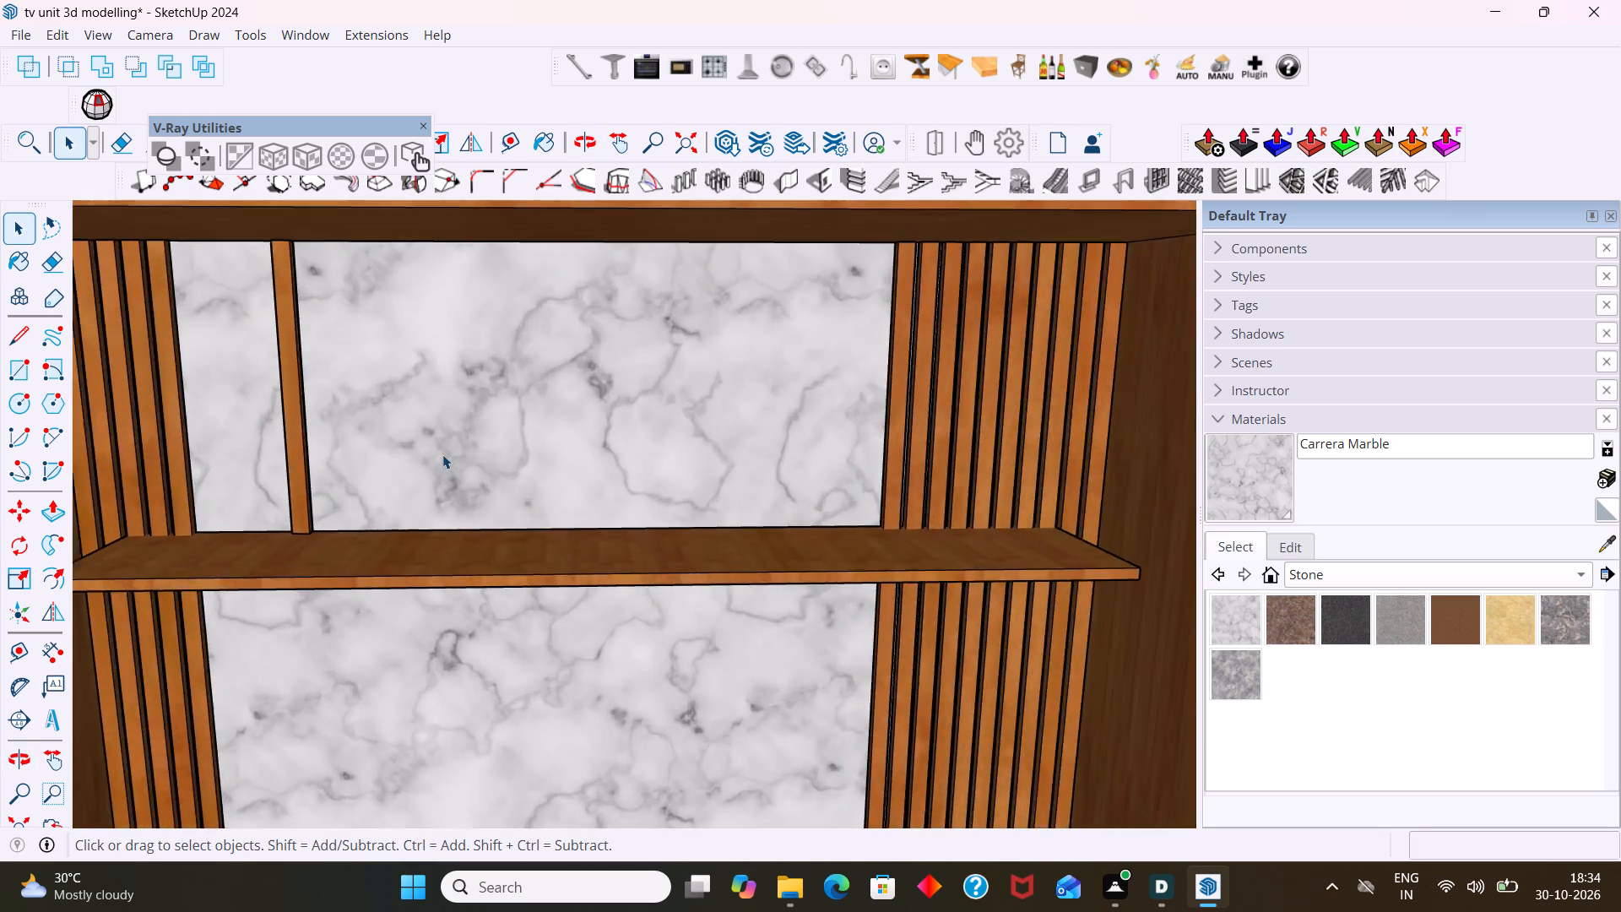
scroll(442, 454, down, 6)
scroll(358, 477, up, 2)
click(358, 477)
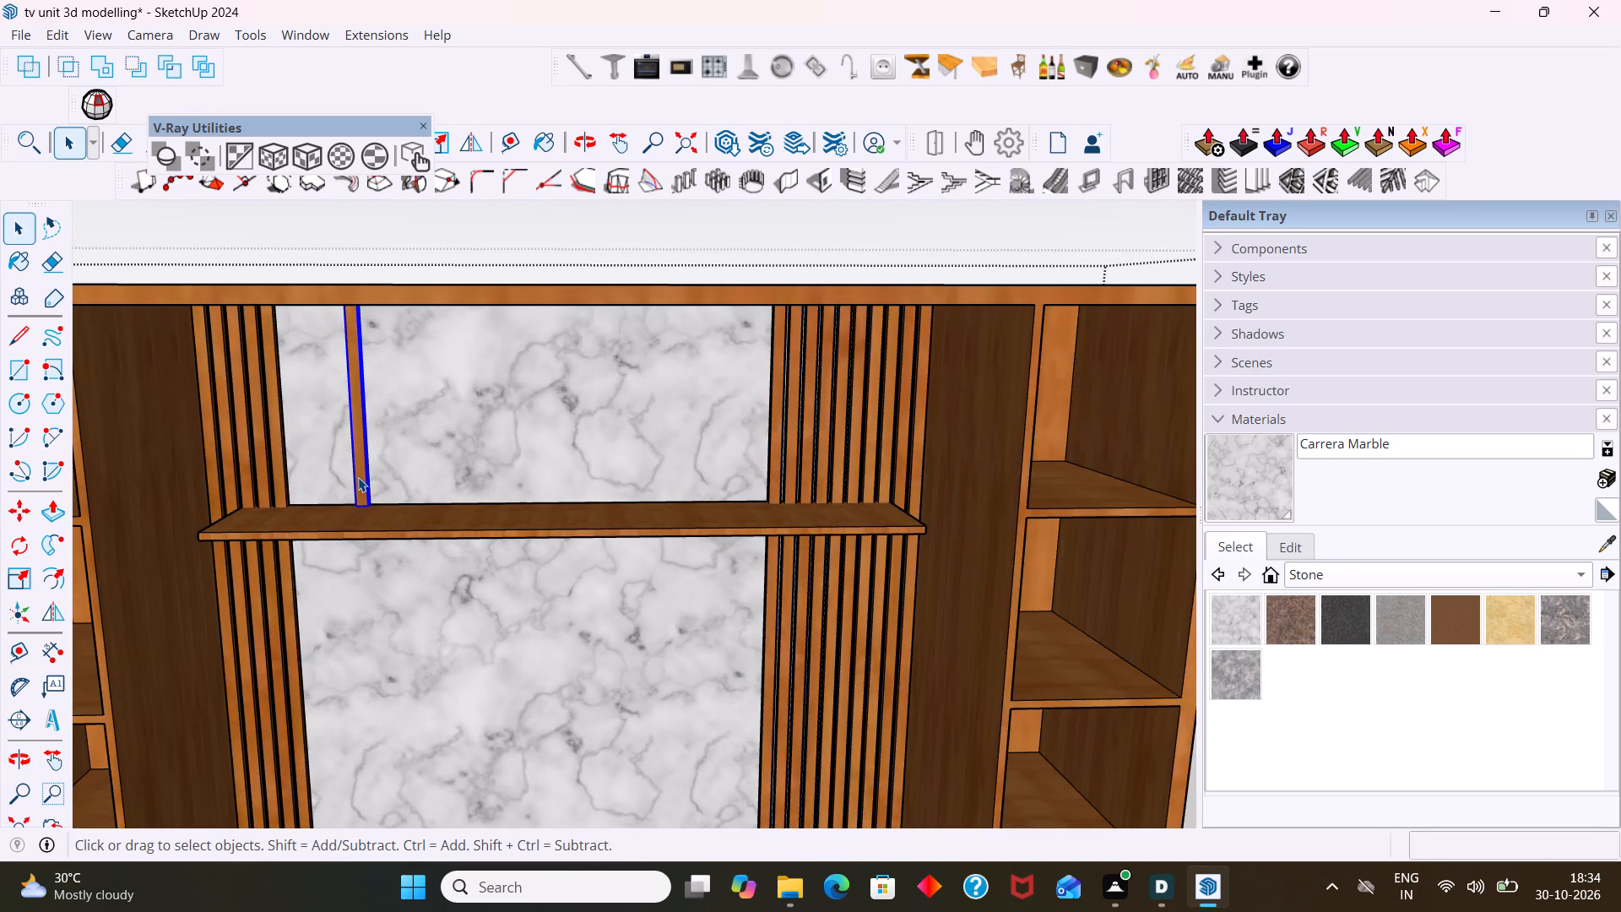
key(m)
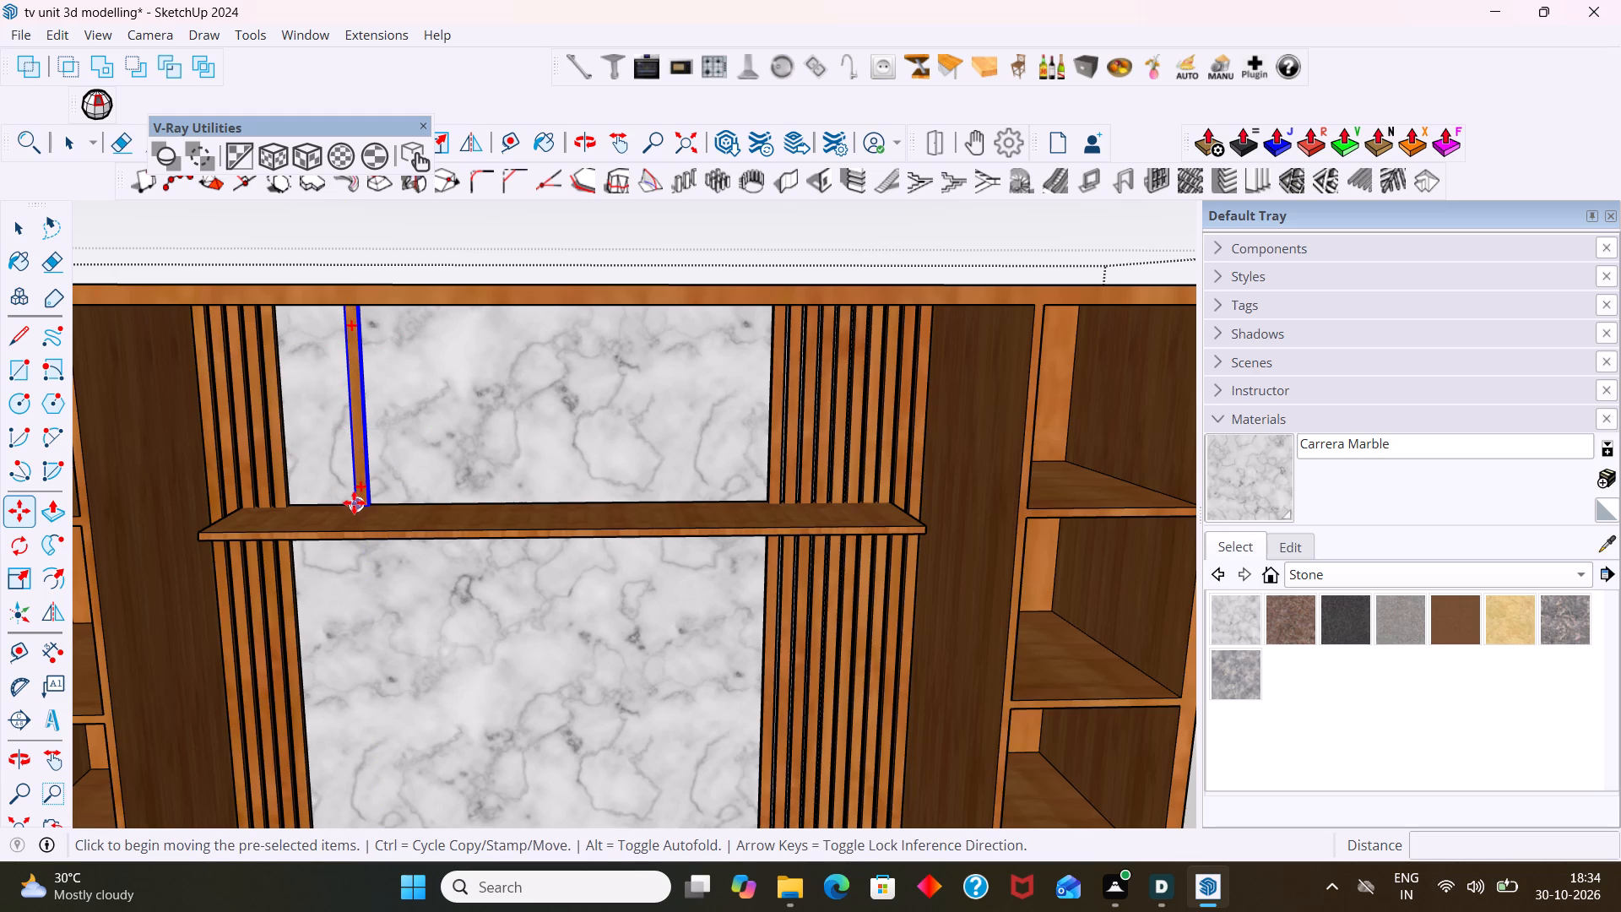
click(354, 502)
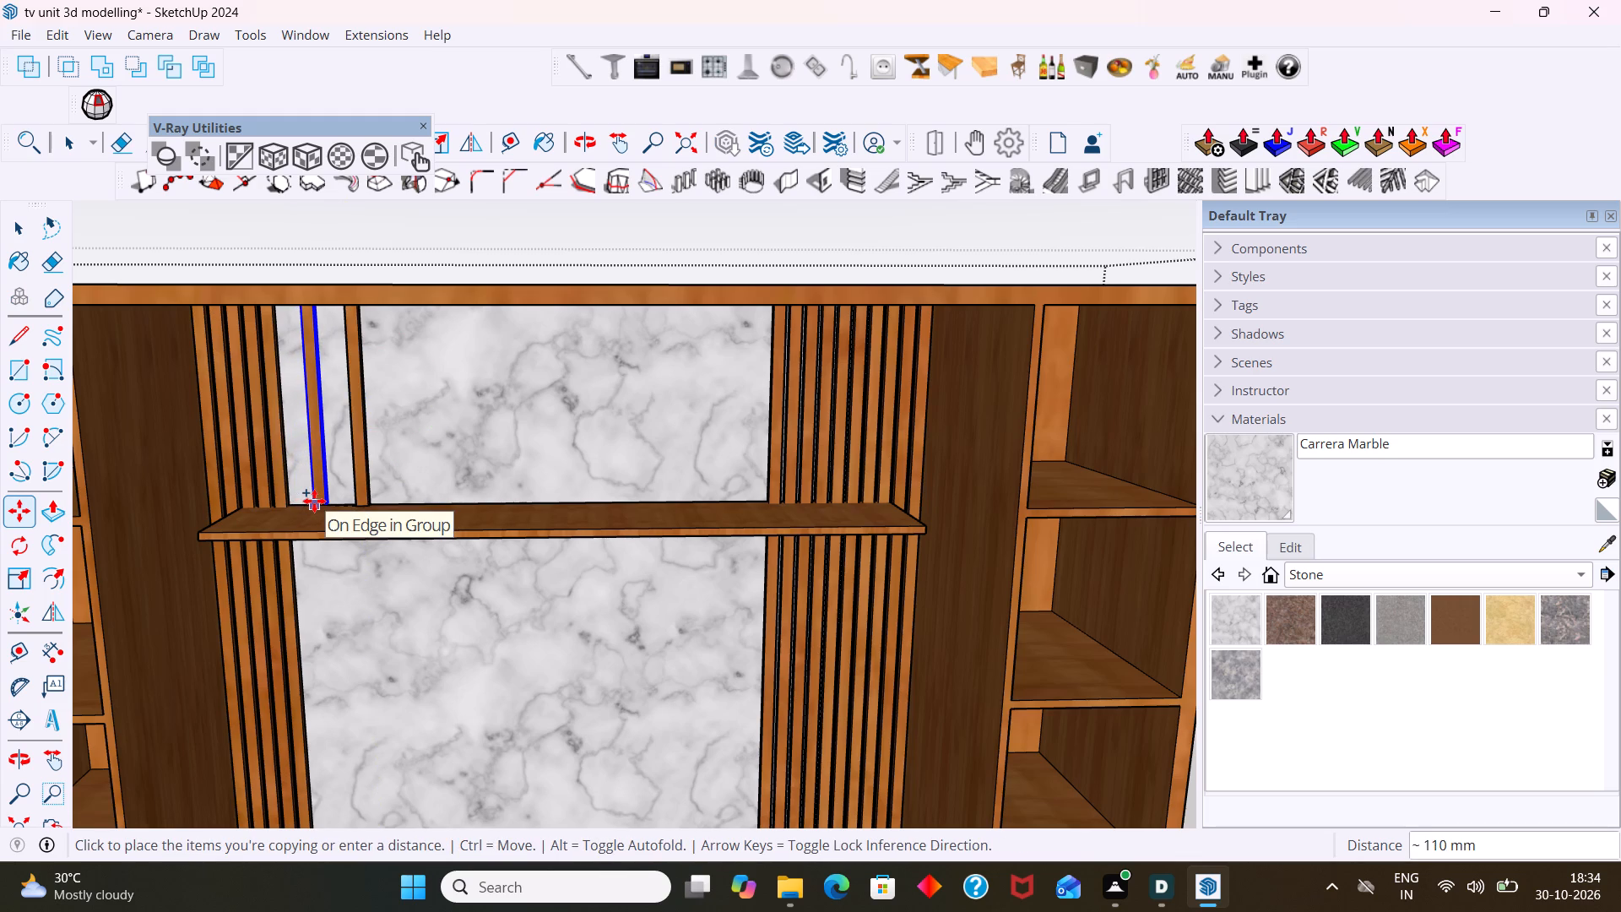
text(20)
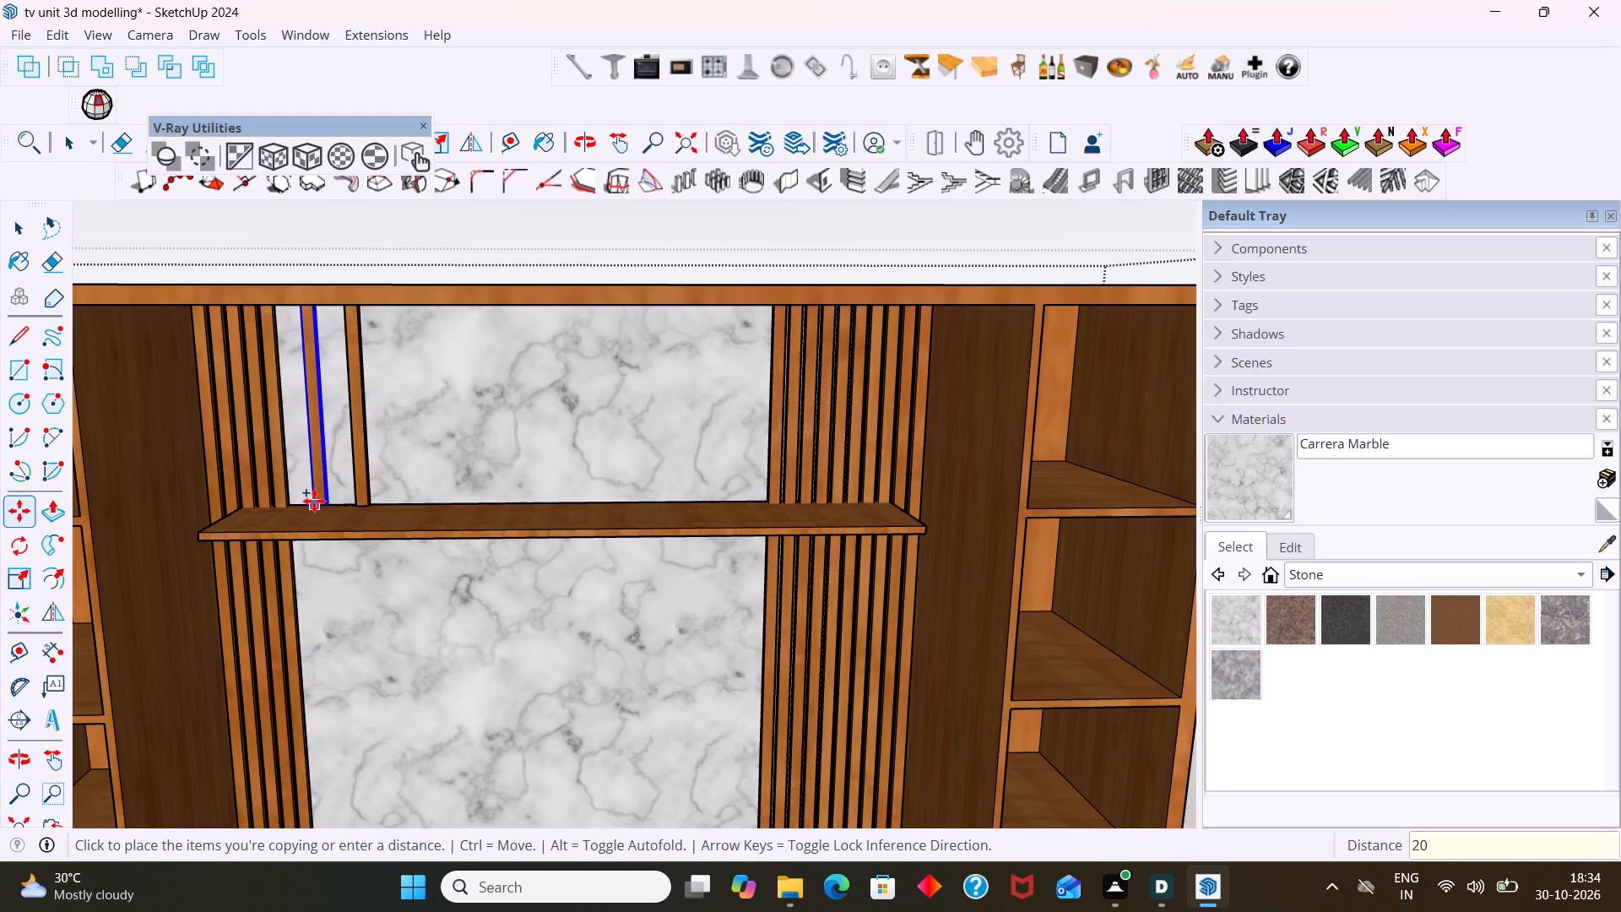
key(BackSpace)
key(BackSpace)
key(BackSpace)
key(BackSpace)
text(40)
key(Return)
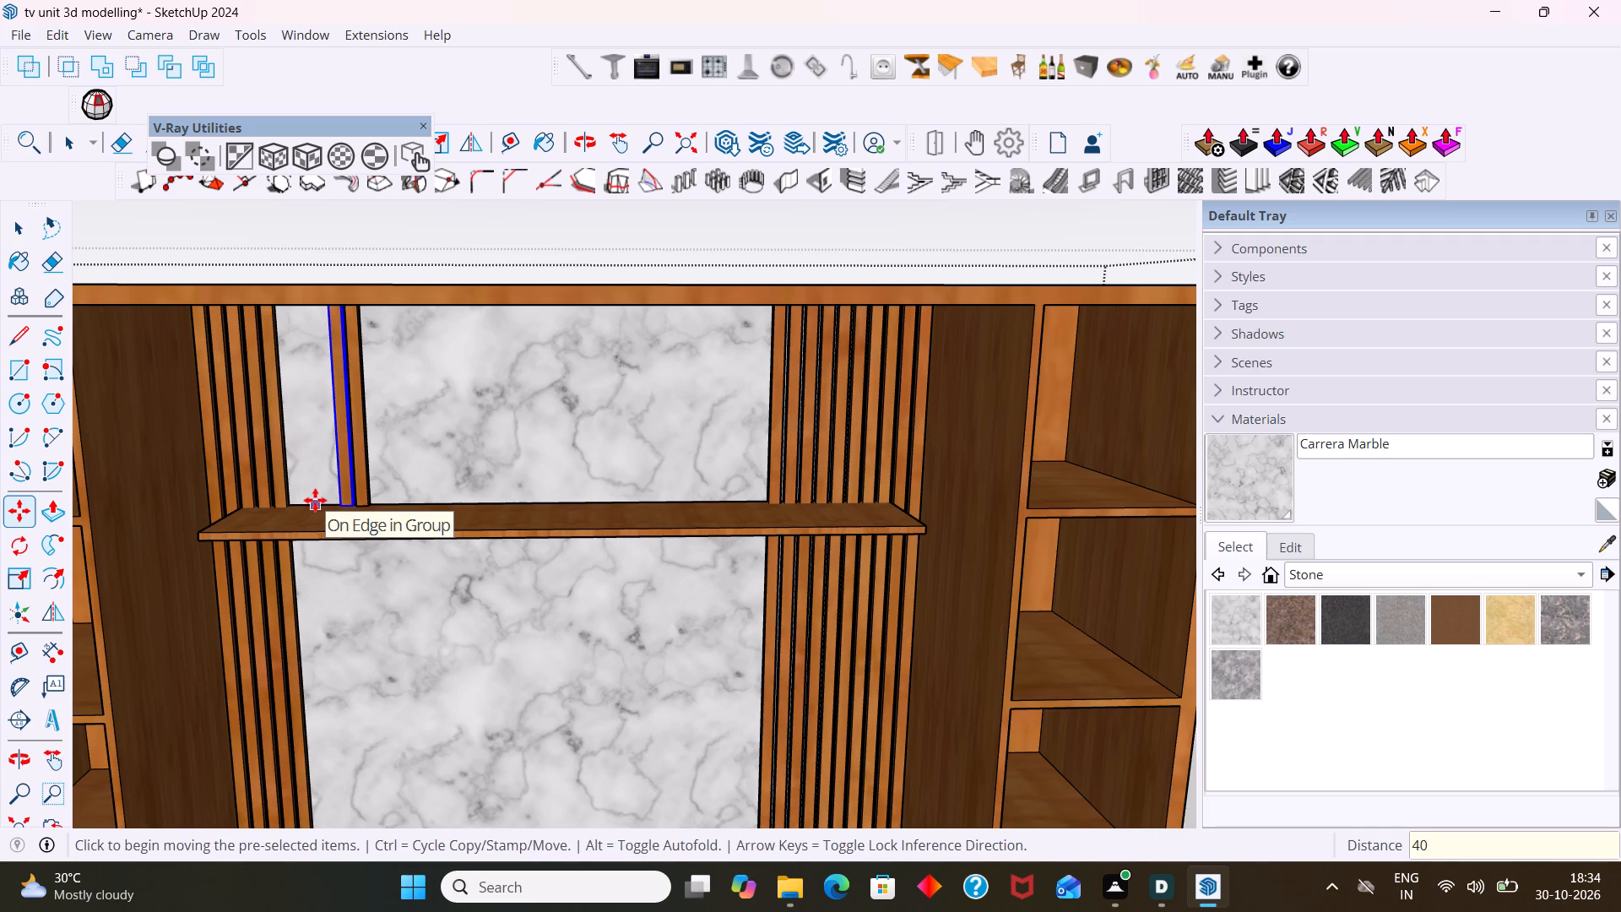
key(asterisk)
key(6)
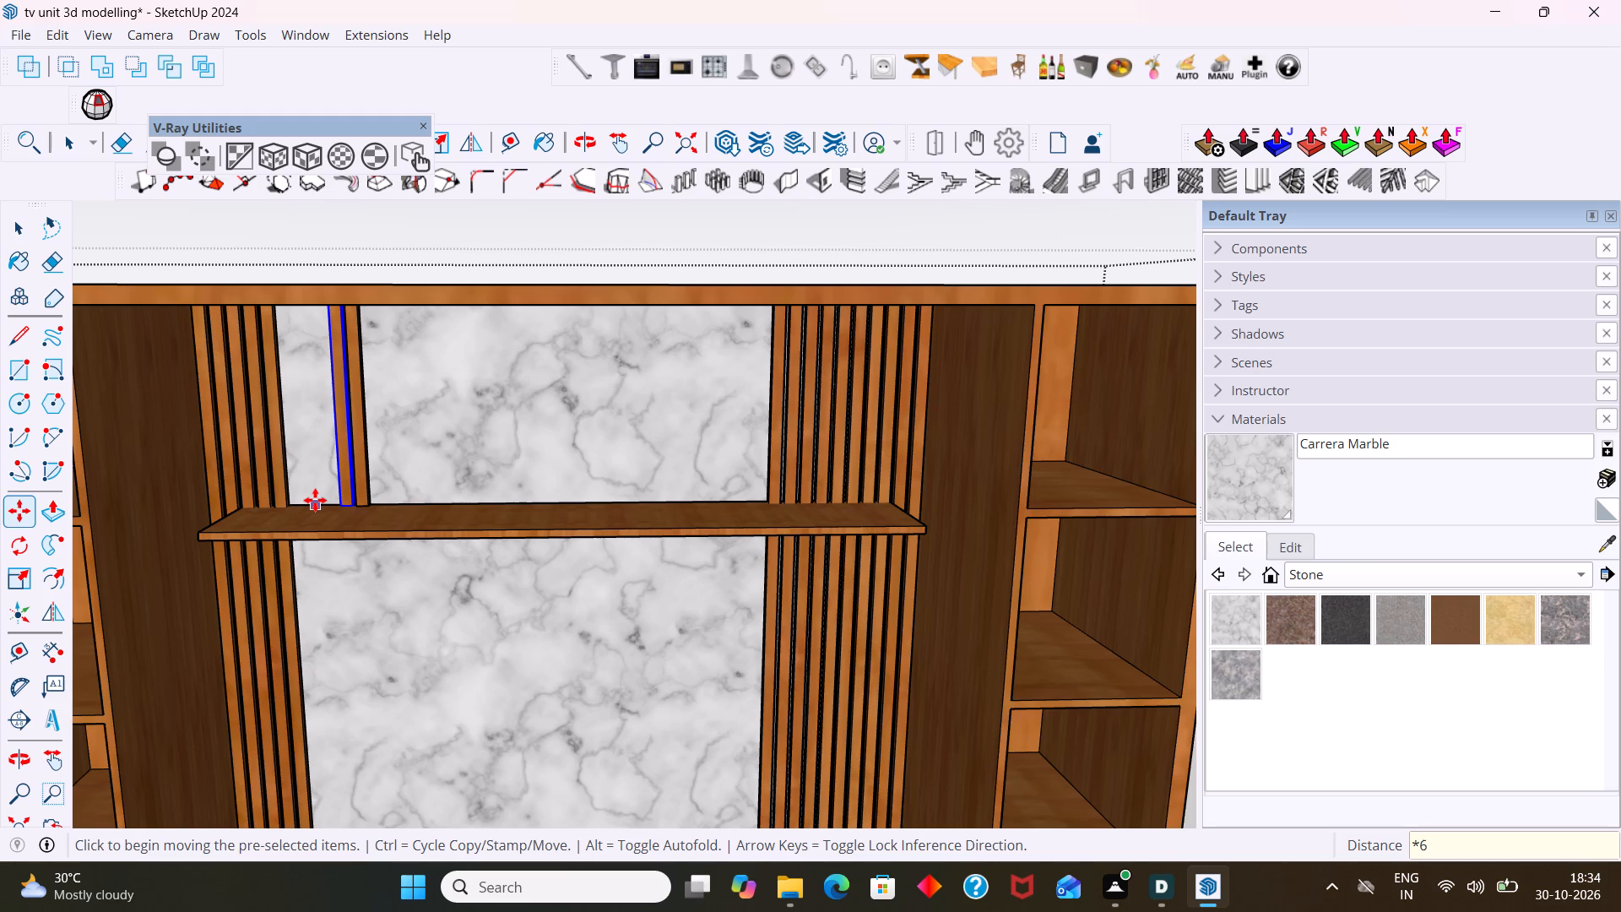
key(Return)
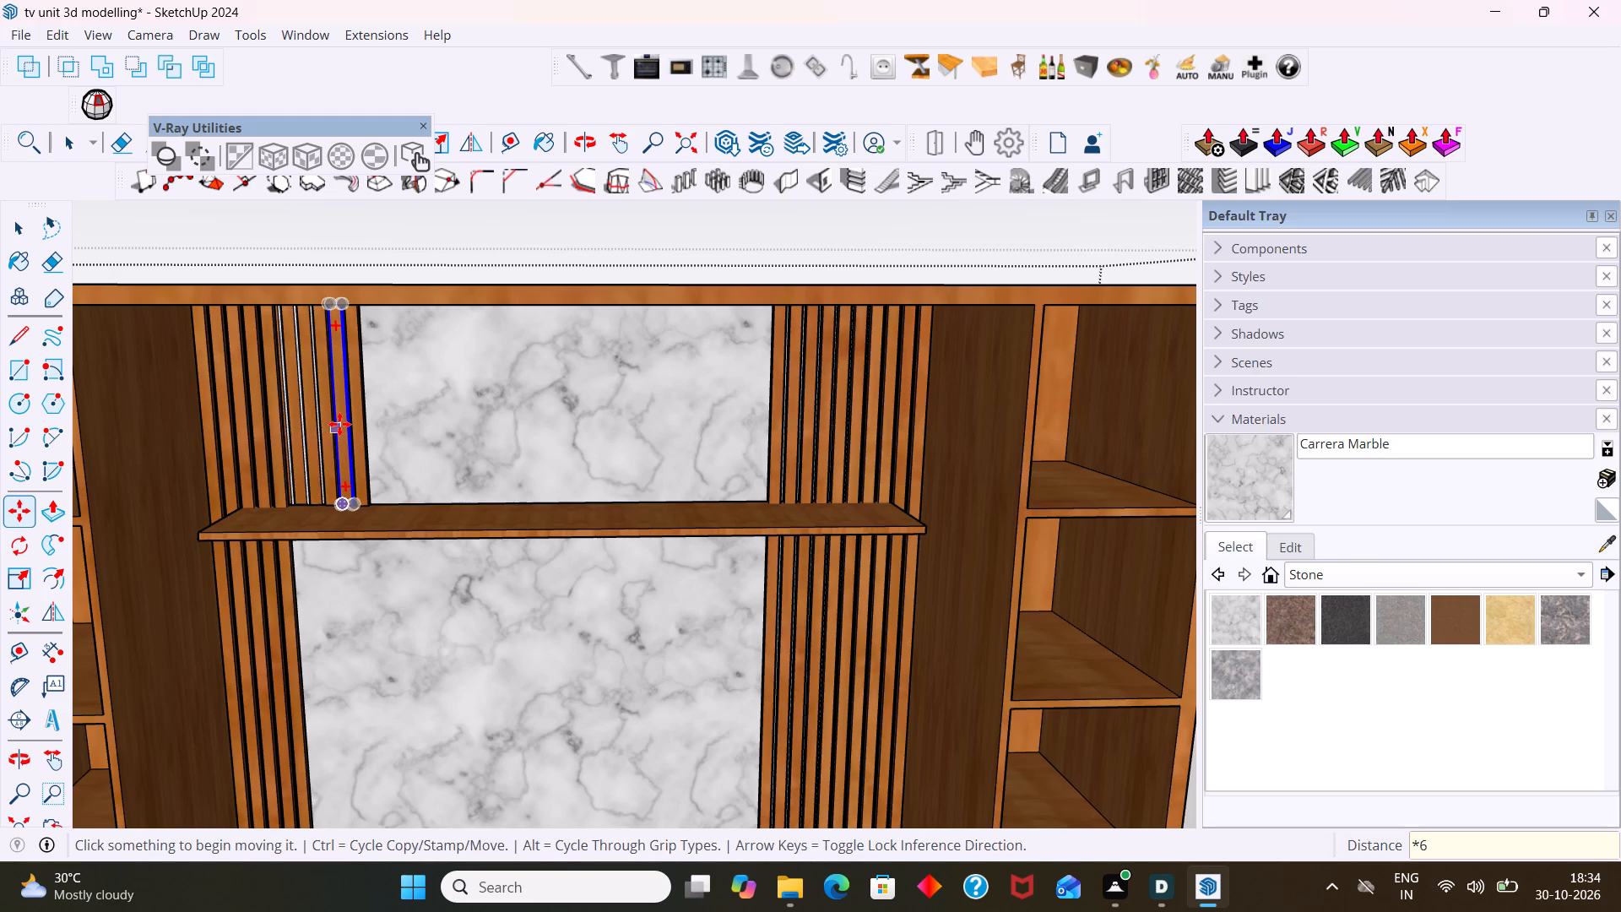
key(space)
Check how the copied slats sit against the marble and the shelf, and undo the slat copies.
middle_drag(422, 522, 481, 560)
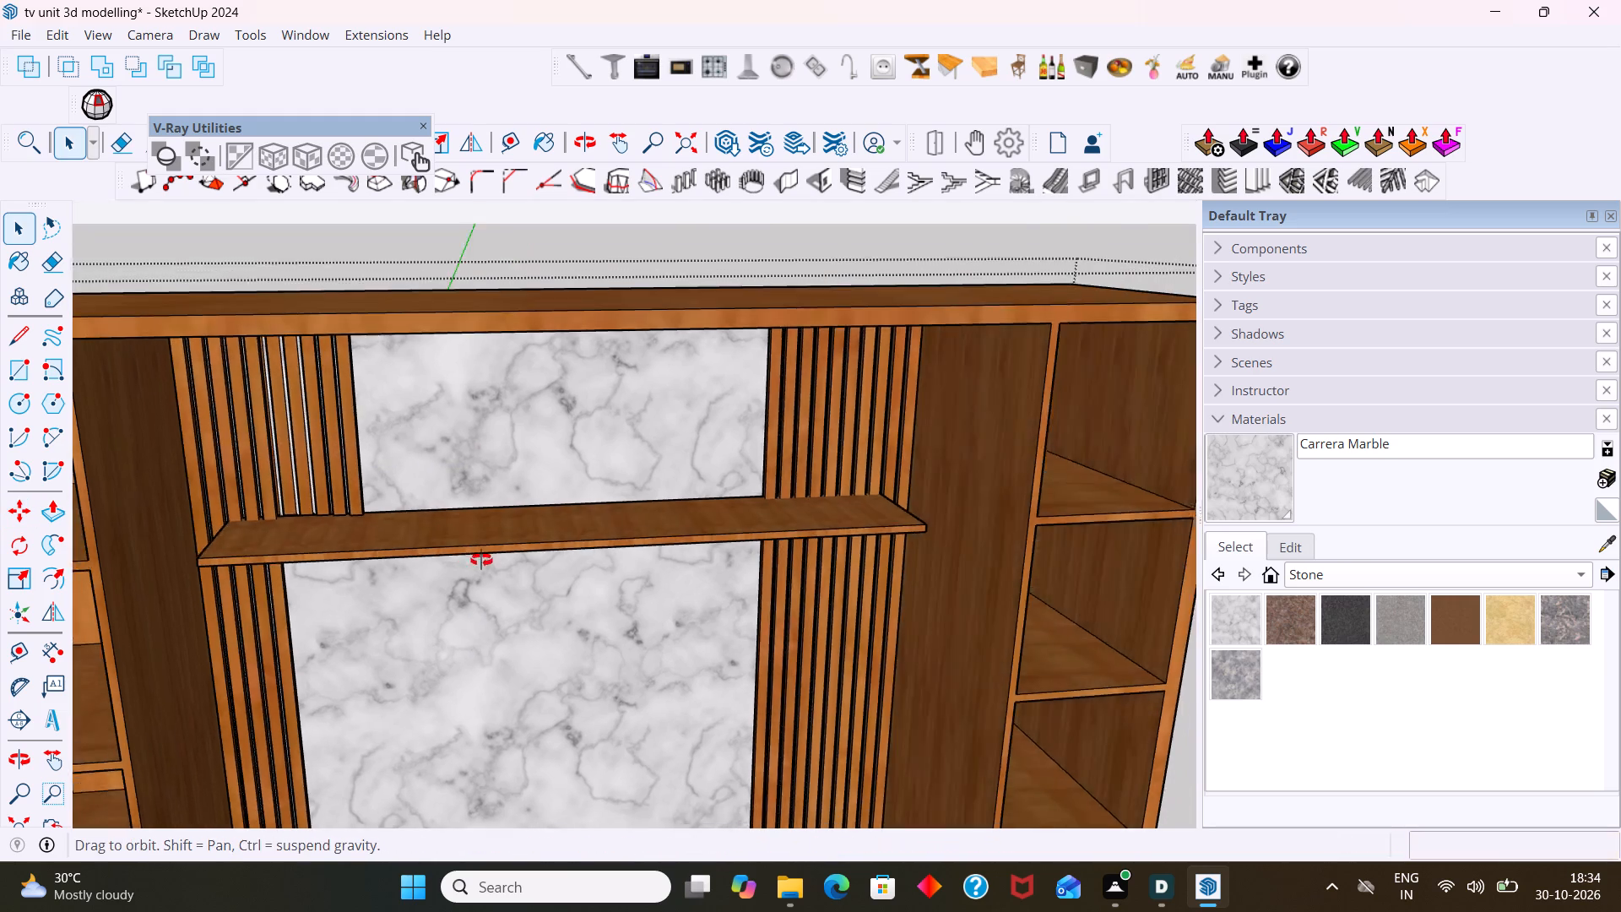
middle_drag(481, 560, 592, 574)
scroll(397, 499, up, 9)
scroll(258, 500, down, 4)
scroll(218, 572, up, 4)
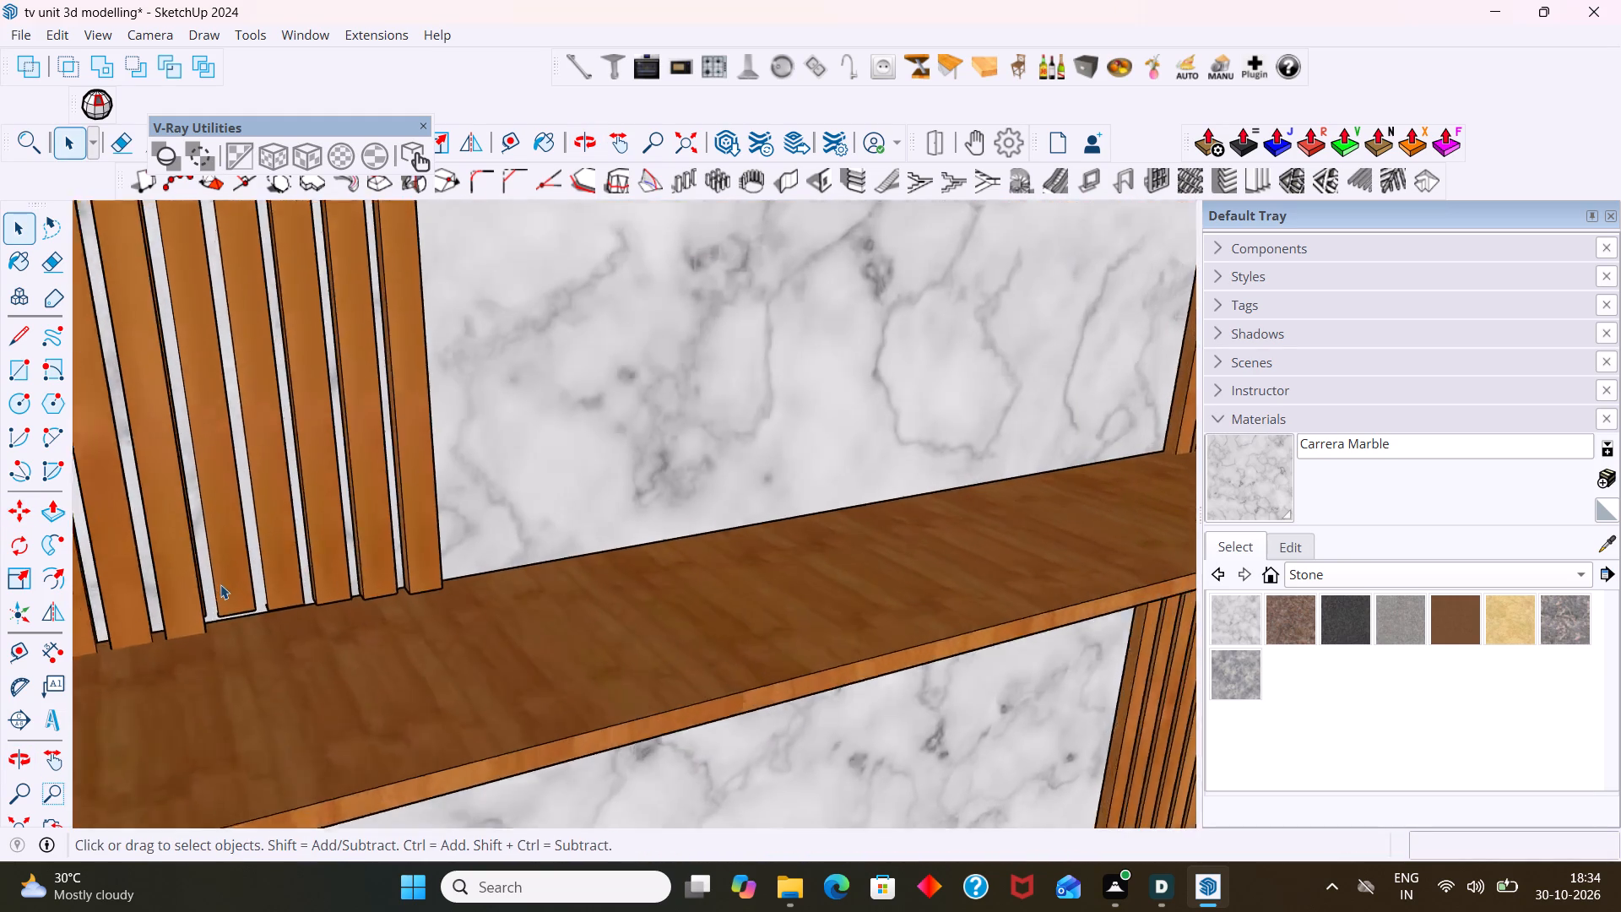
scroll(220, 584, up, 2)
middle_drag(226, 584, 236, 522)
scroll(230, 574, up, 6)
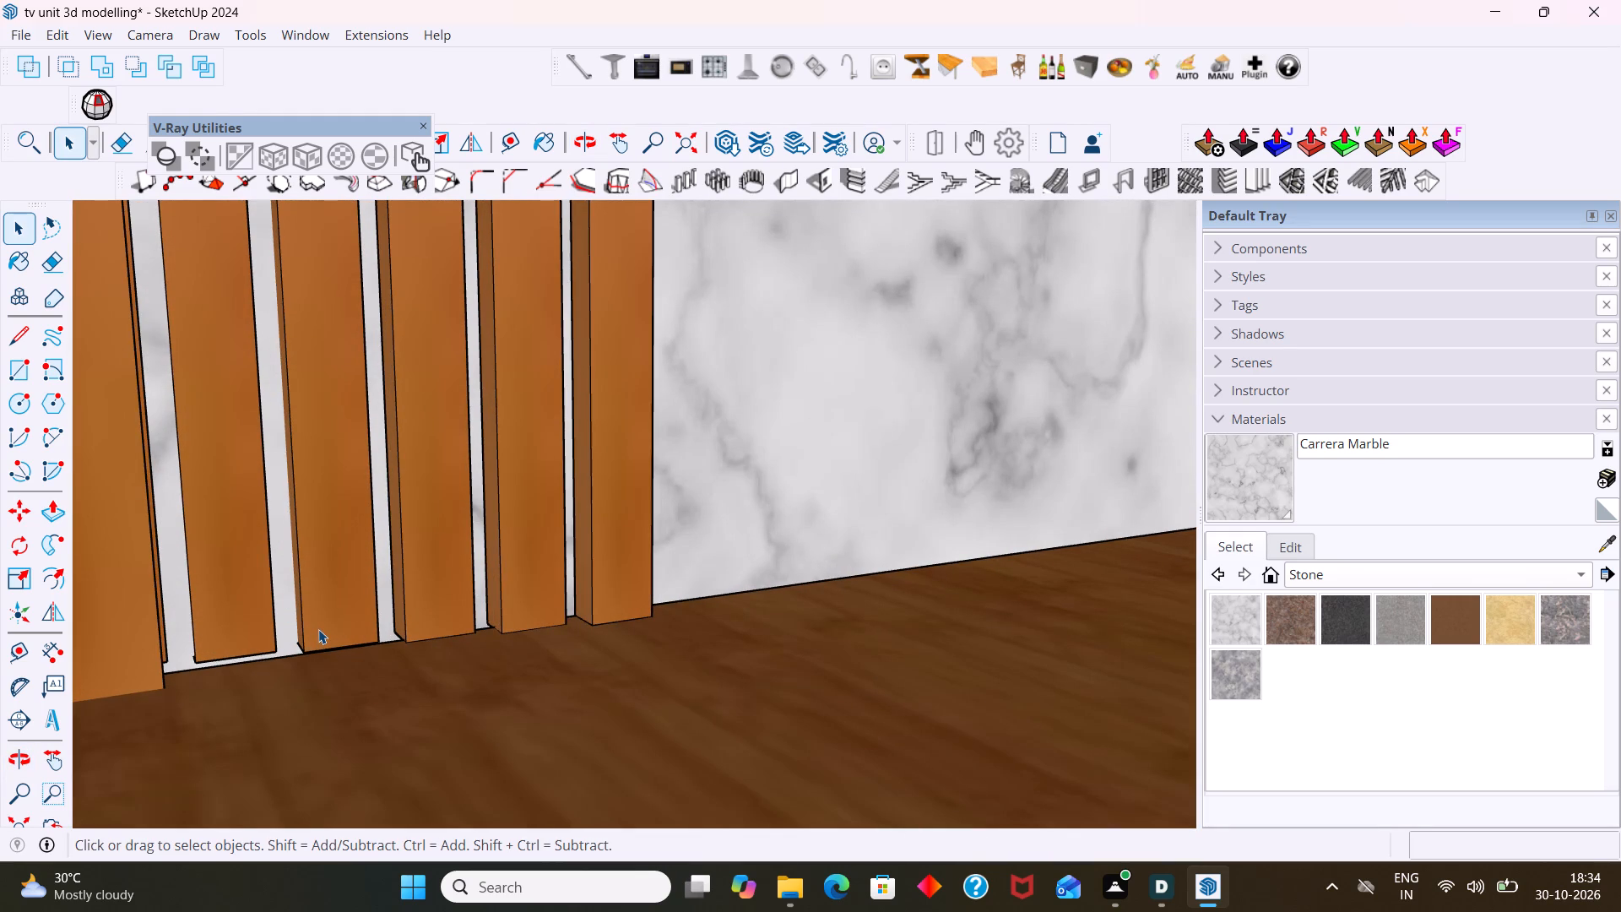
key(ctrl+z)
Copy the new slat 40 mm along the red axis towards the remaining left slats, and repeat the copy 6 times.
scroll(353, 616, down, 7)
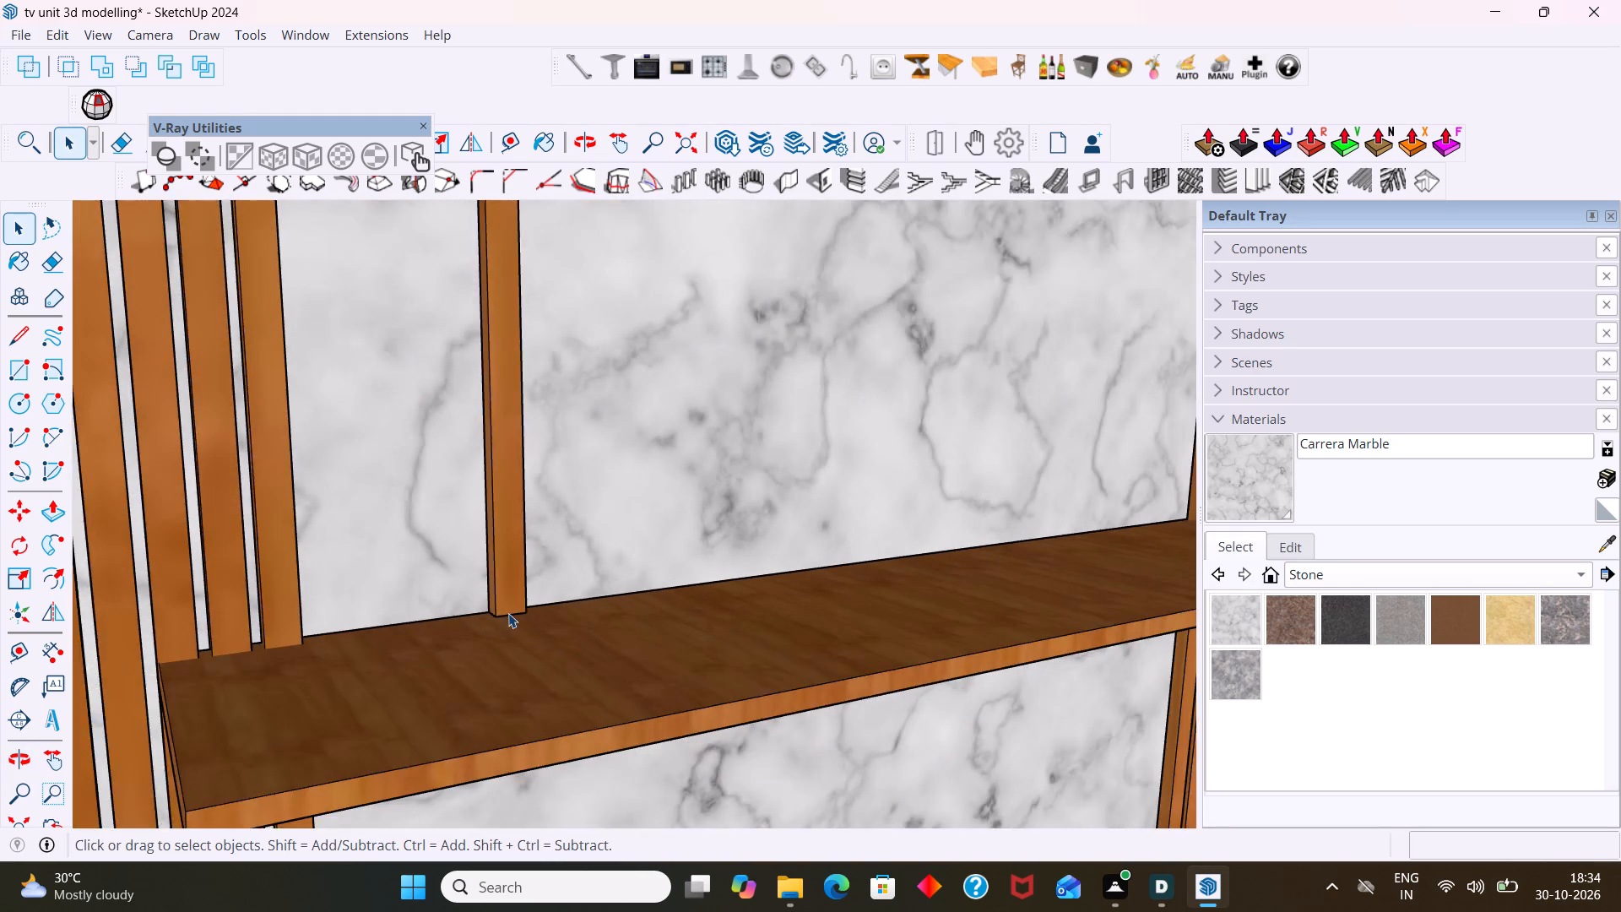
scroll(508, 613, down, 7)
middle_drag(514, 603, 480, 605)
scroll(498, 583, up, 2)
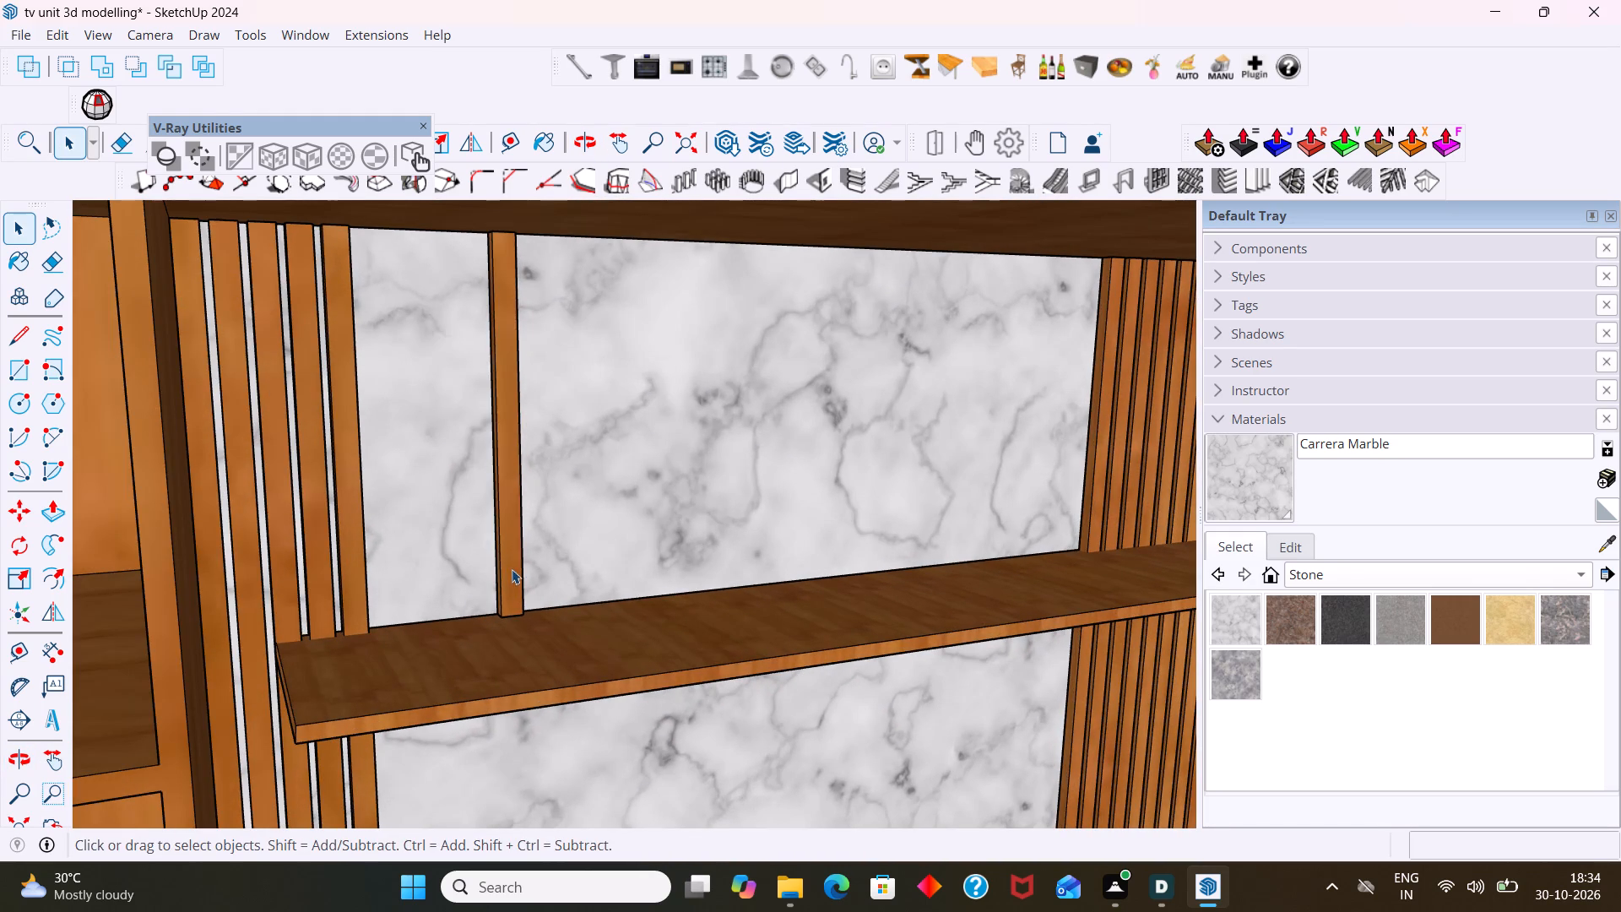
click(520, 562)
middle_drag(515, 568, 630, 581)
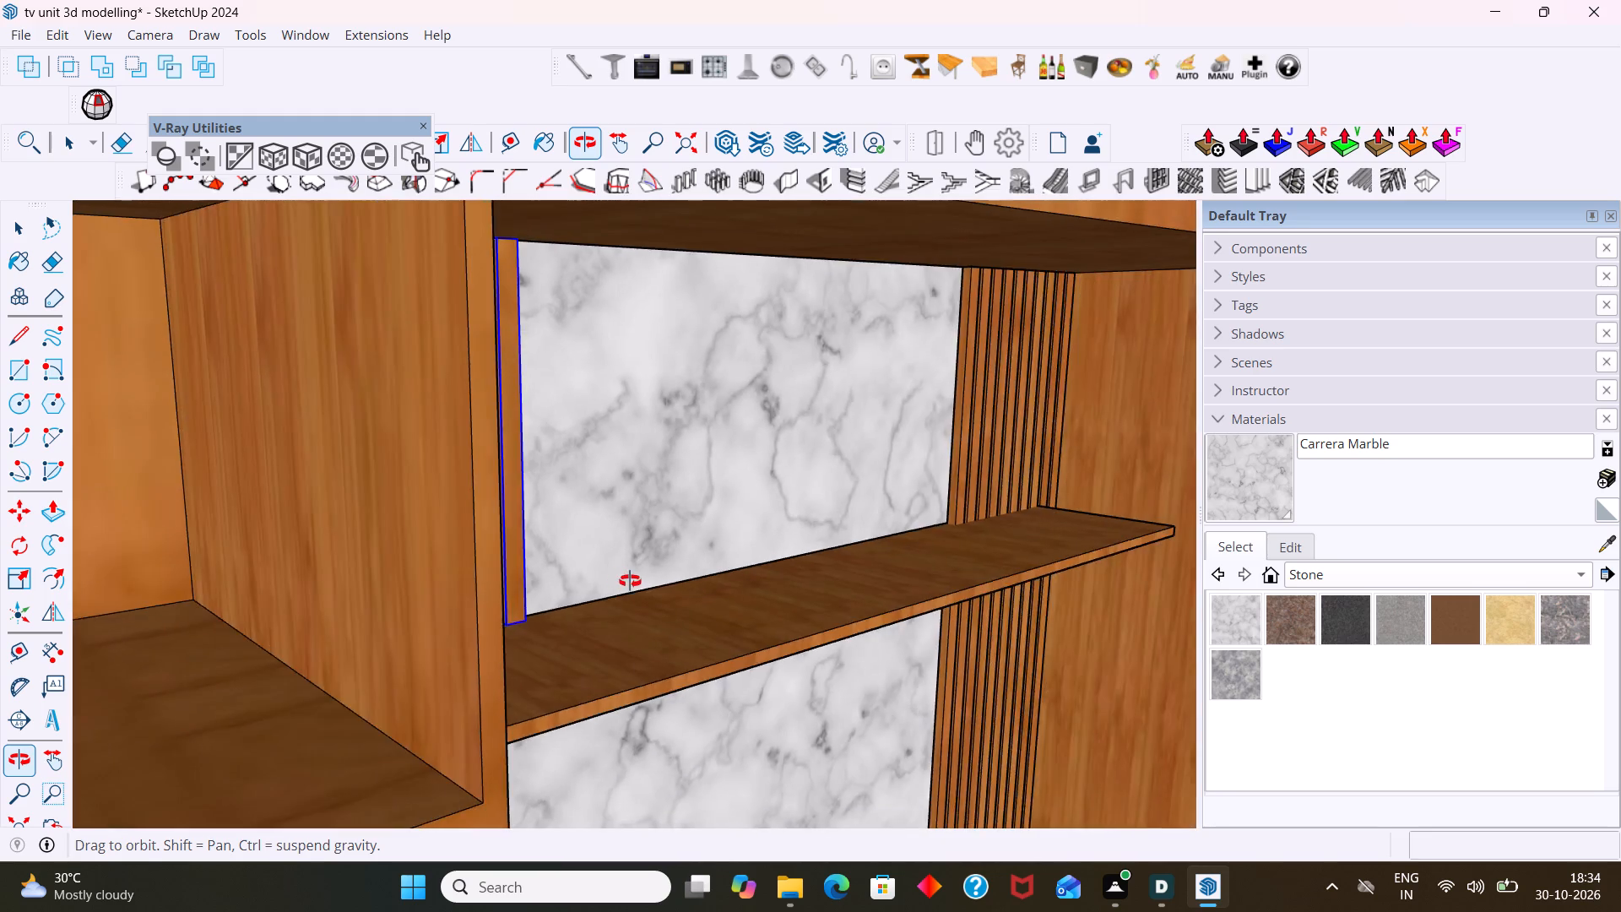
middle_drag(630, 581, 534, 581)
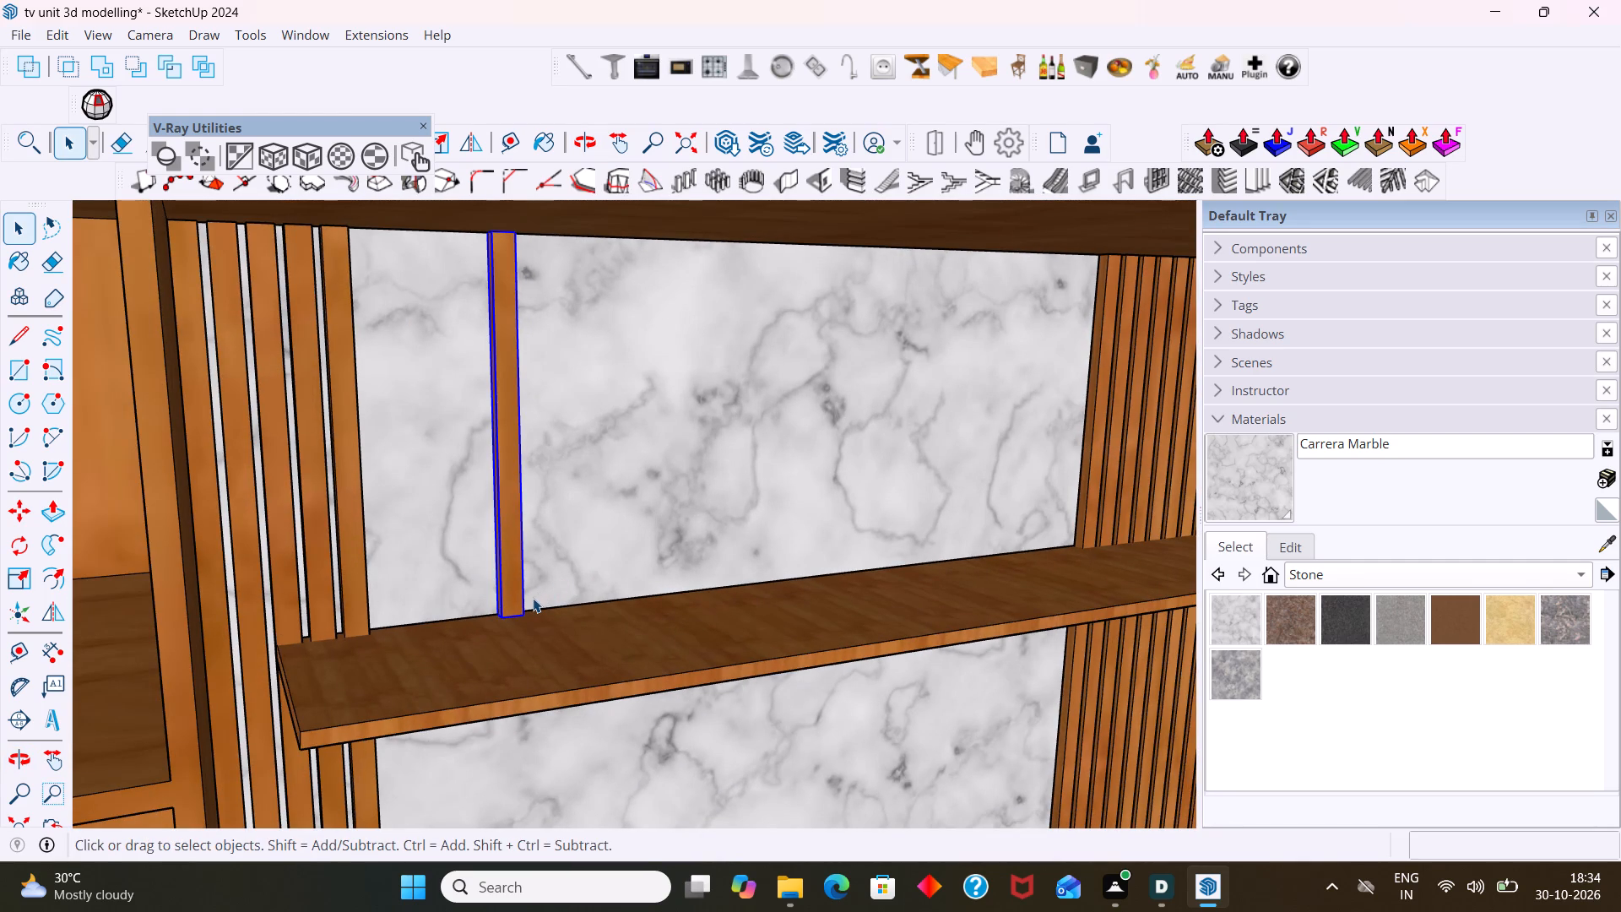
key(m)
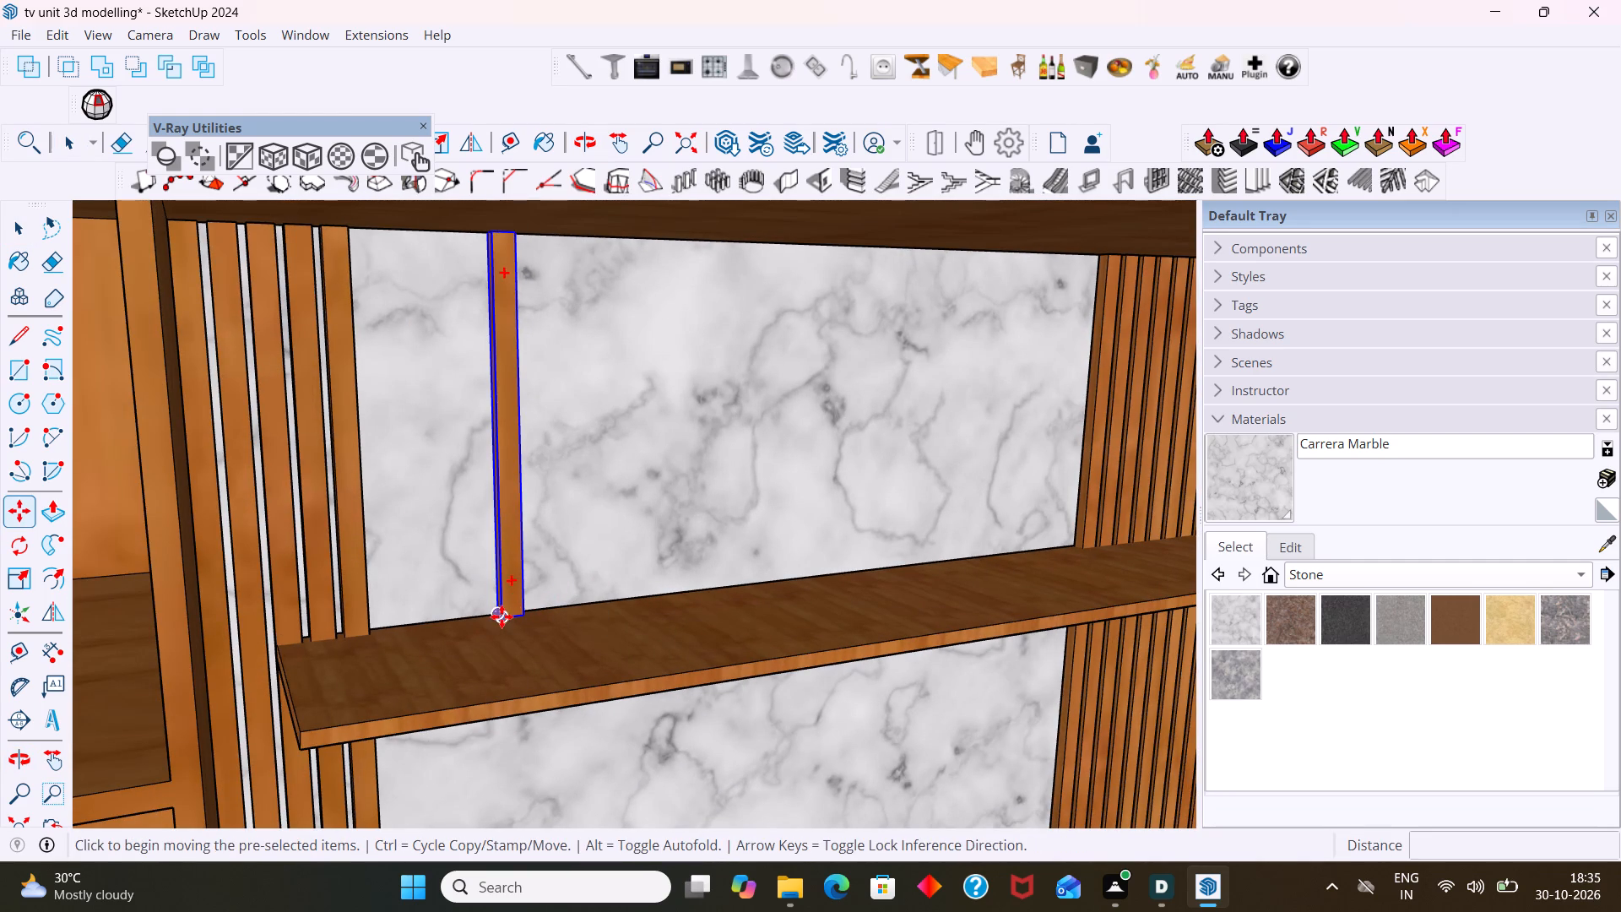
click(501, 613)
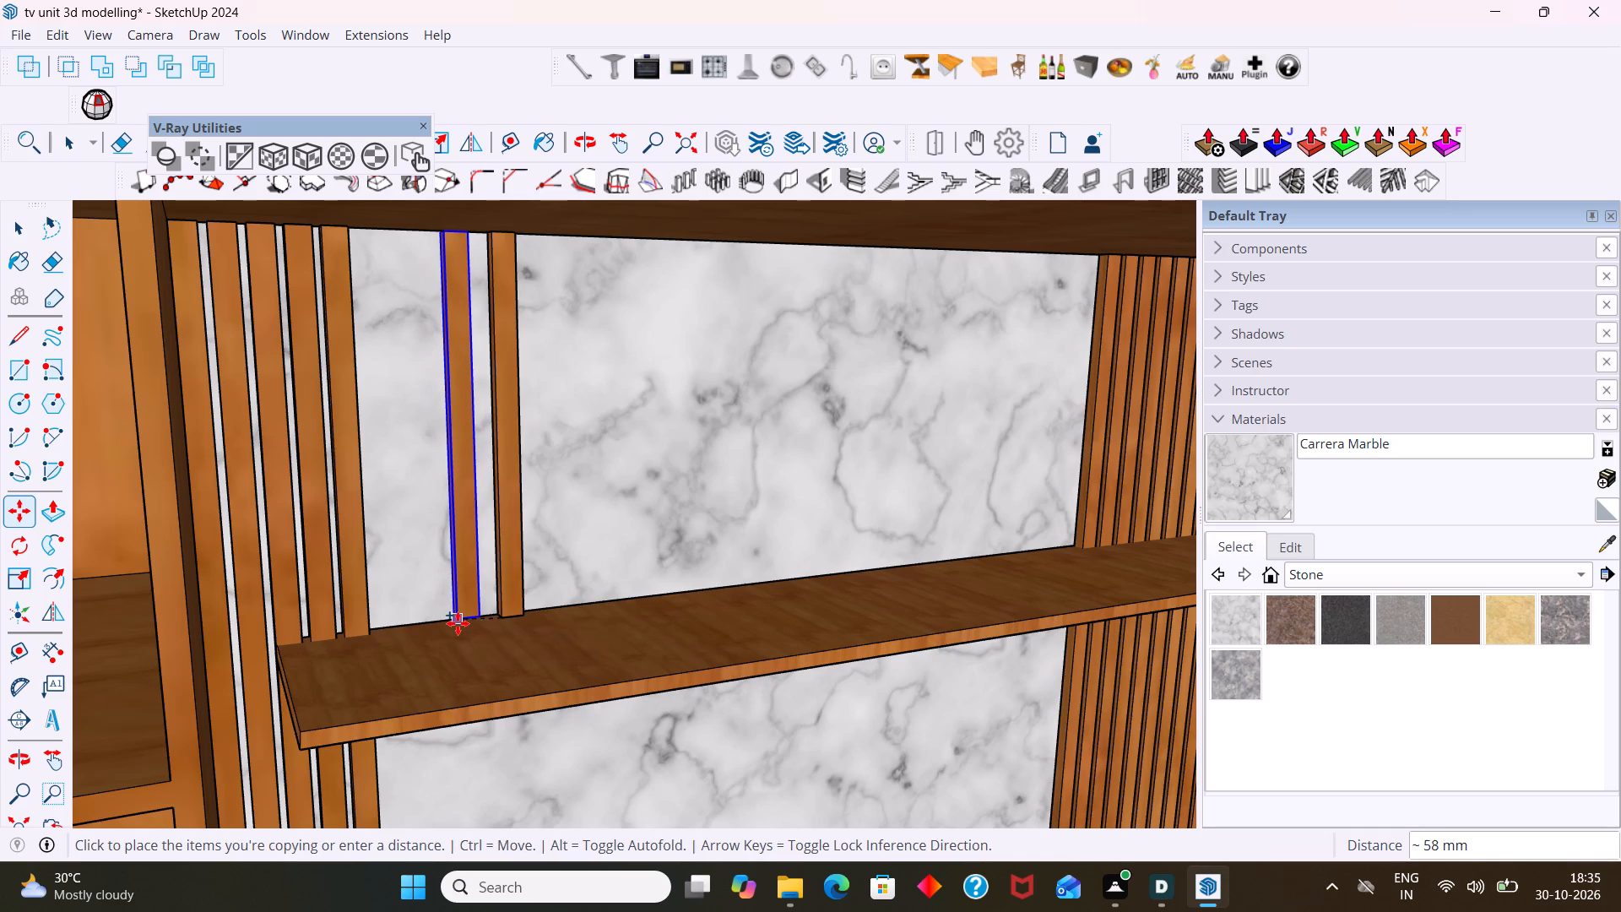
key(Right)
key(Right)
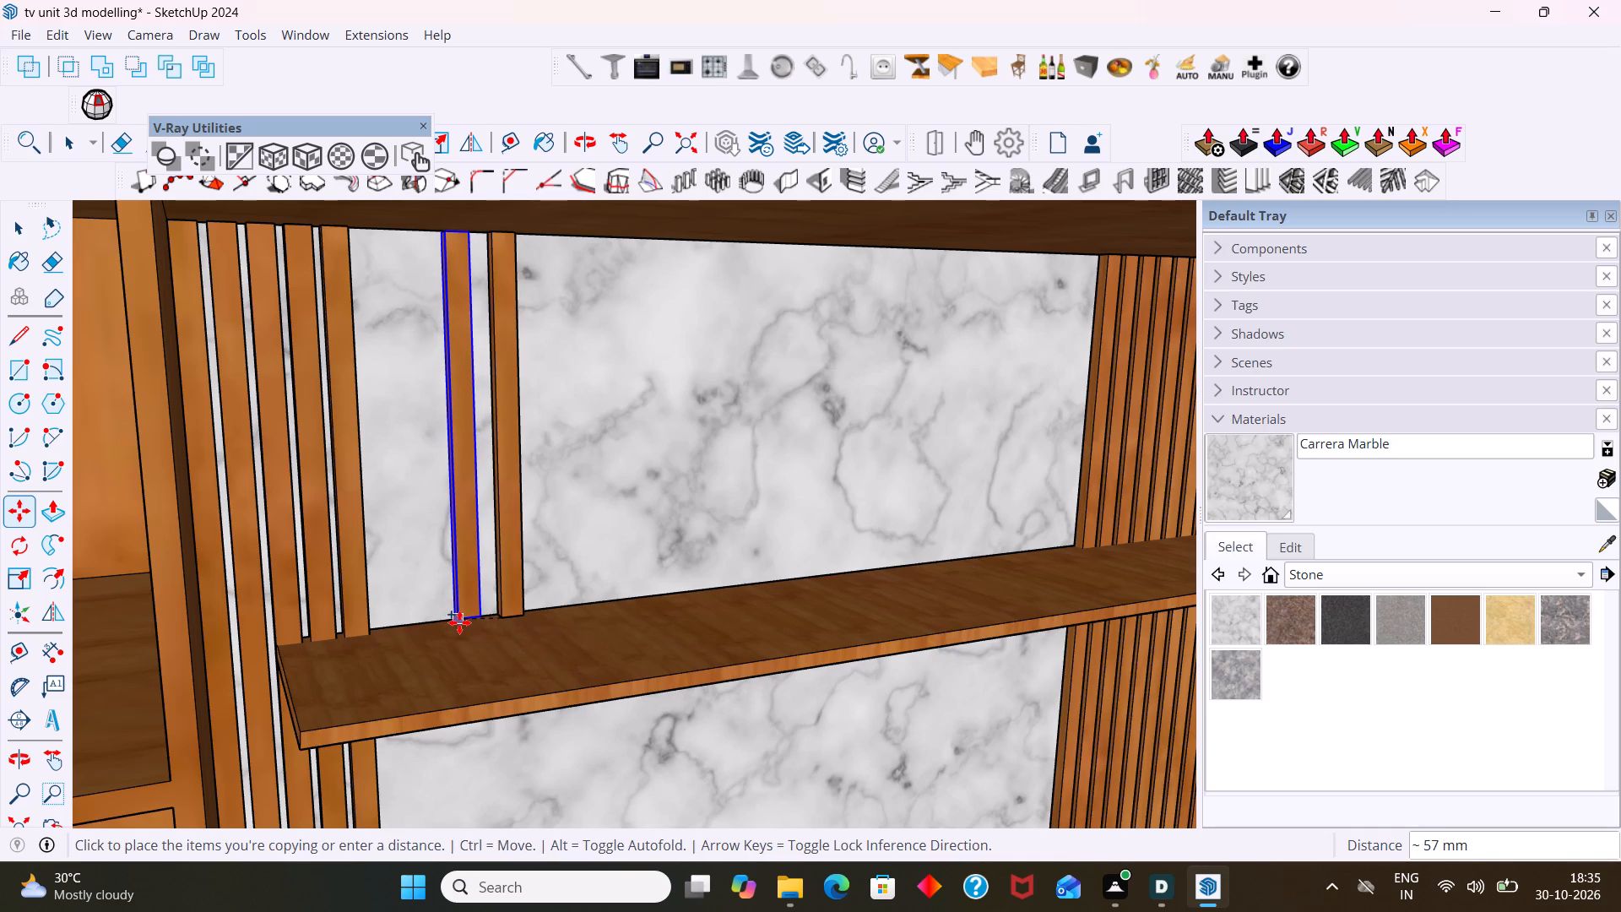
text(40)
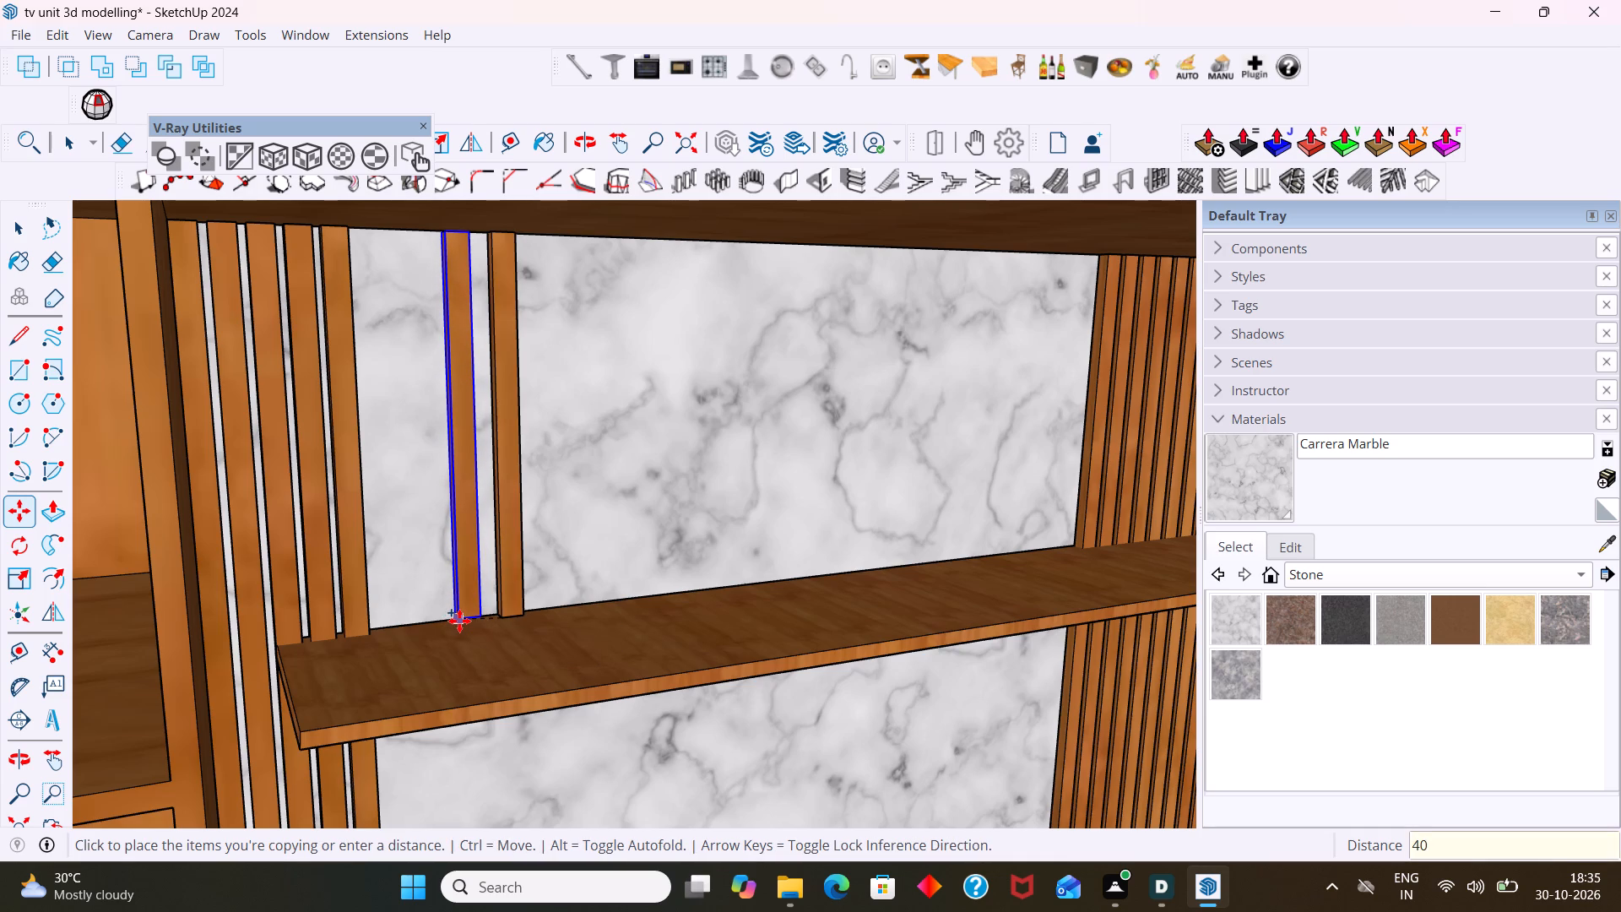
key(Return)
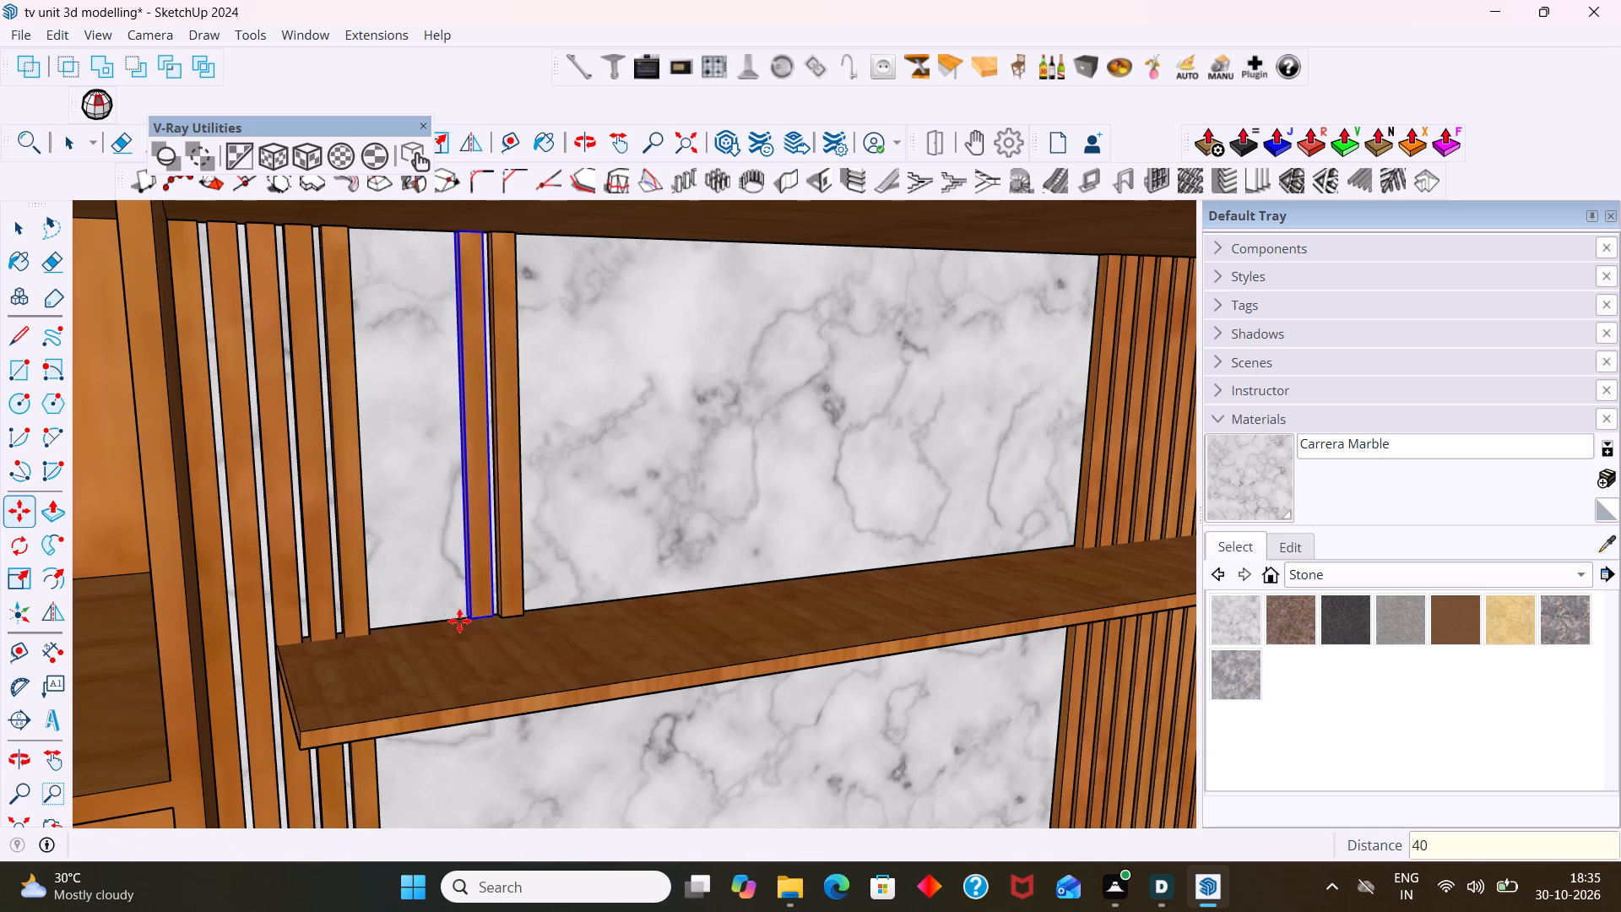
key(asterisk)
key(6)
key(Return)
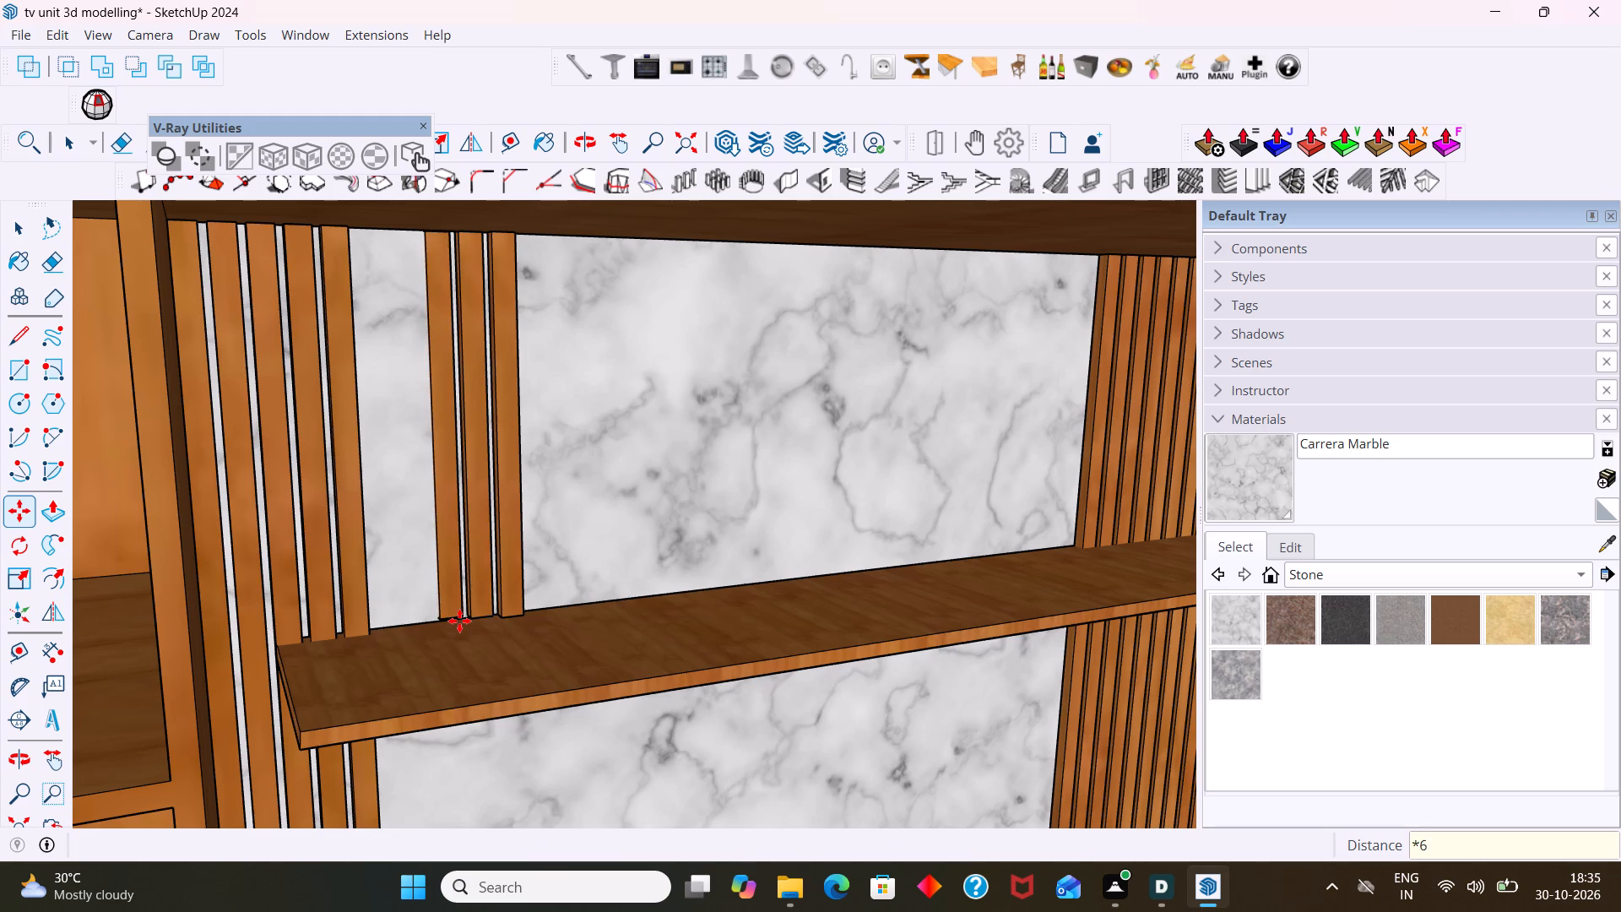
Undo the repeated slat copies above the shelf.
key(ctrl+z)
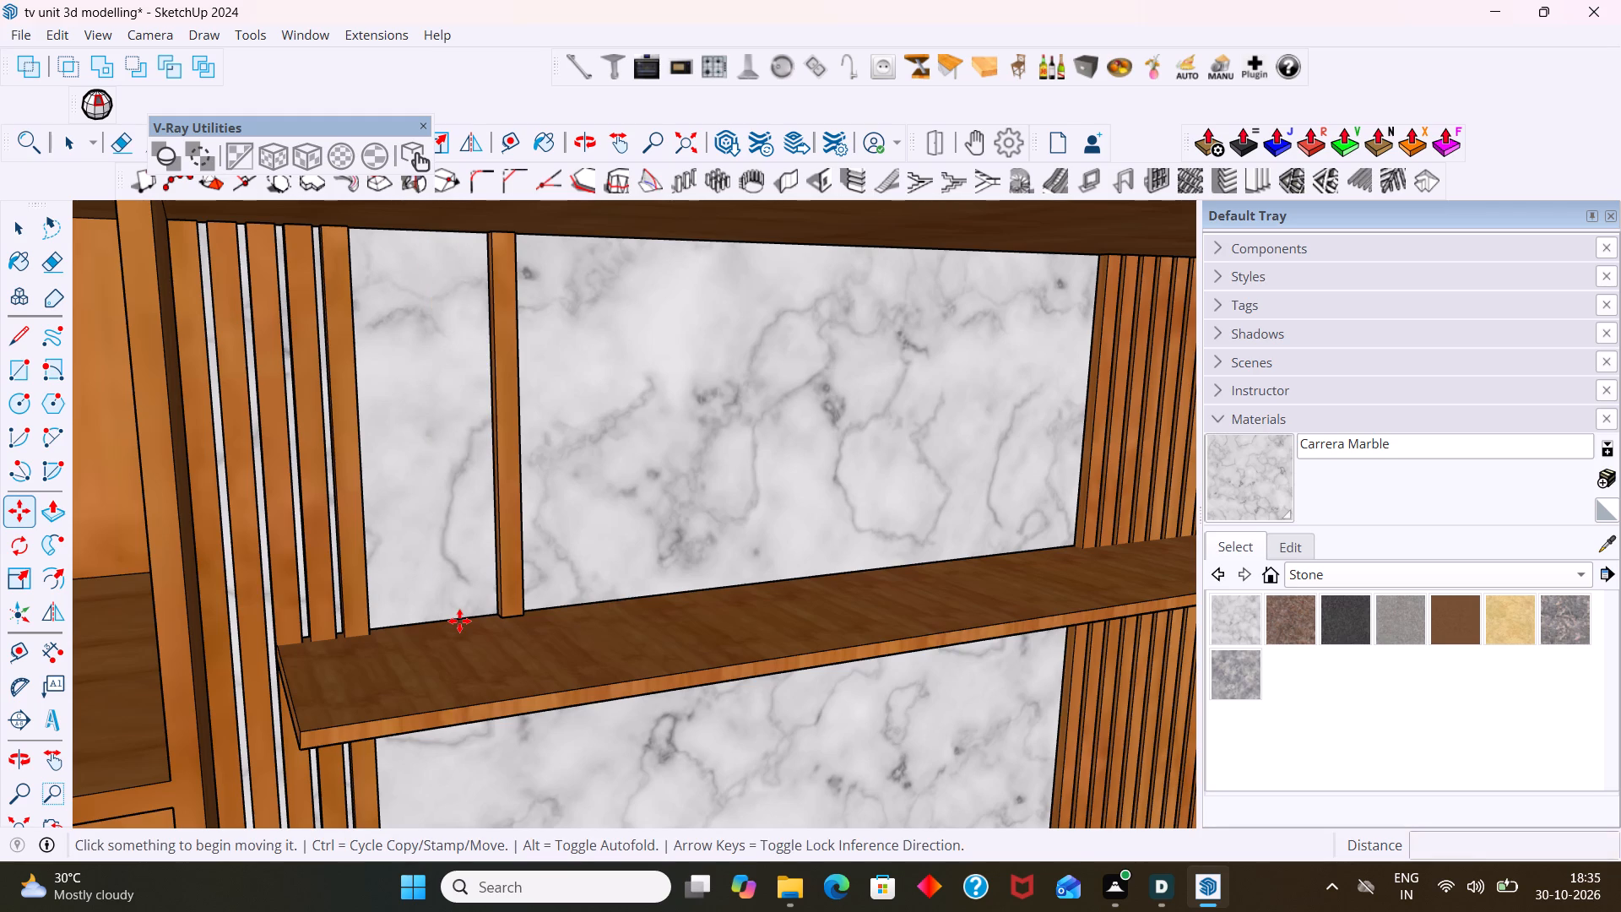
Copy the new slat above the shelf 40 mm along the red axis towards the remaining left slats, and repeat the copy 6 times.
click(503, 617)
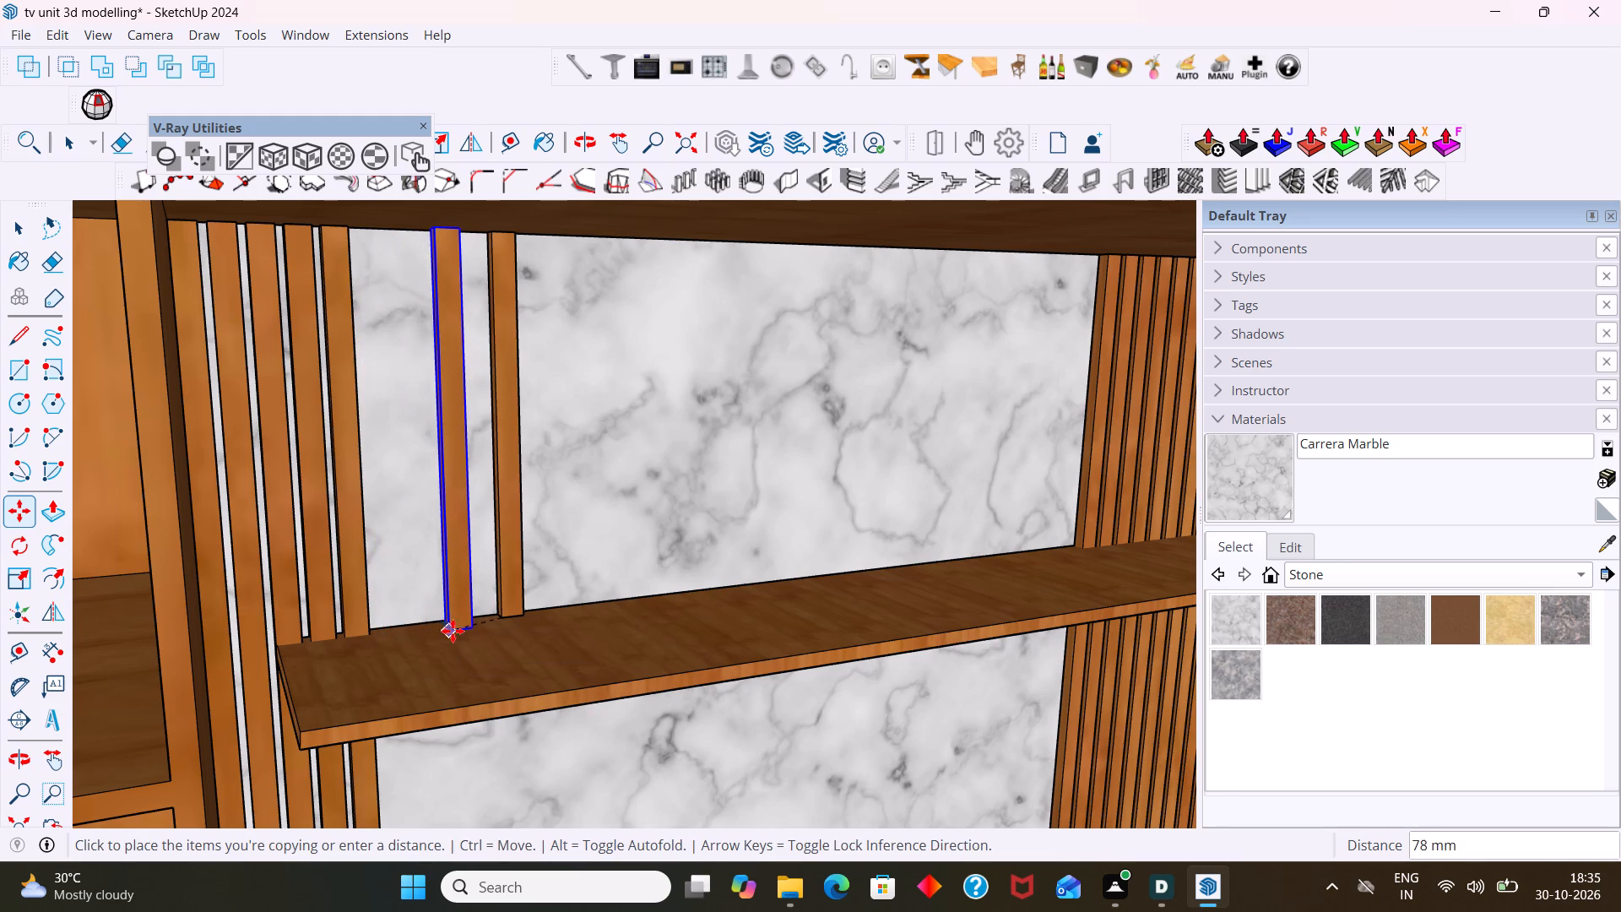
key(Right)
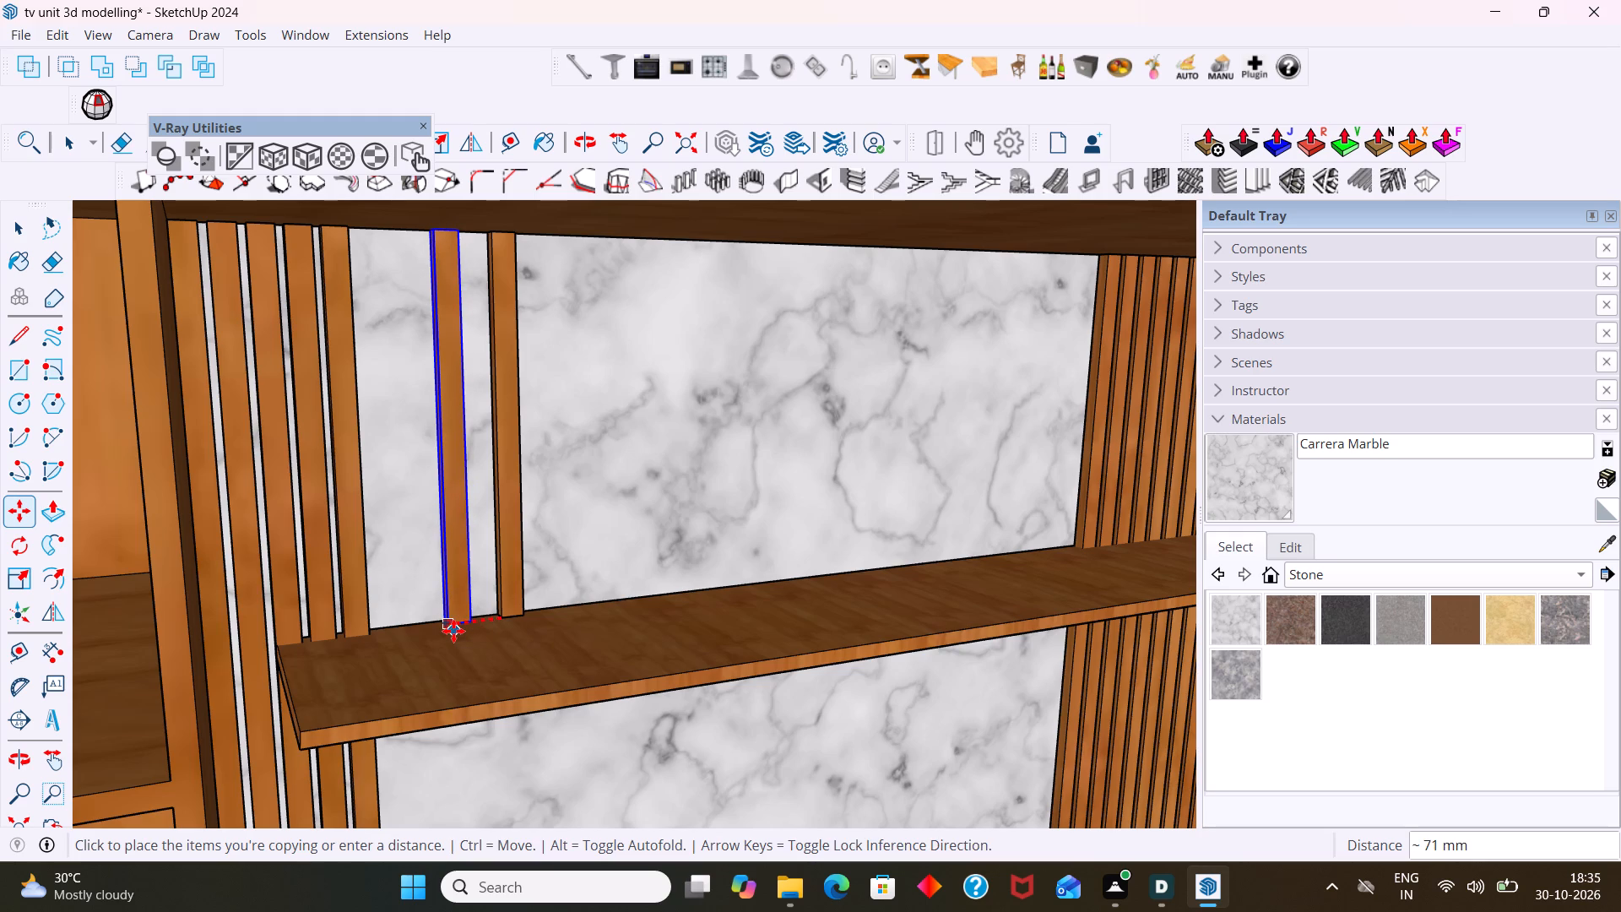
text(40)
key(Return)
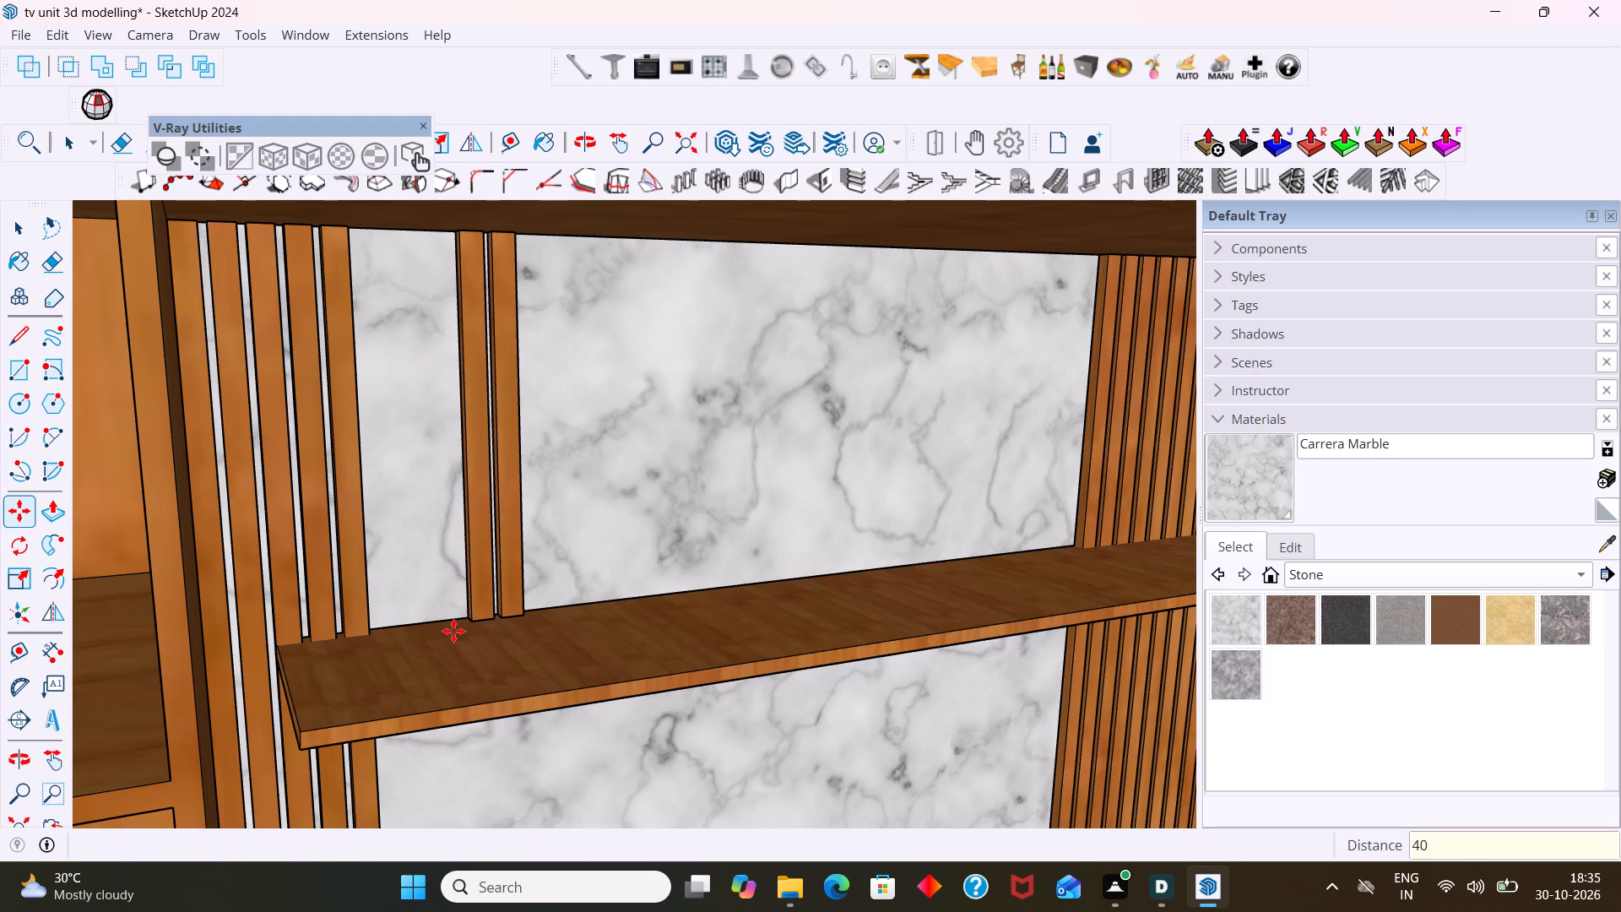
key(asterisk)
key(6)
key(Return)
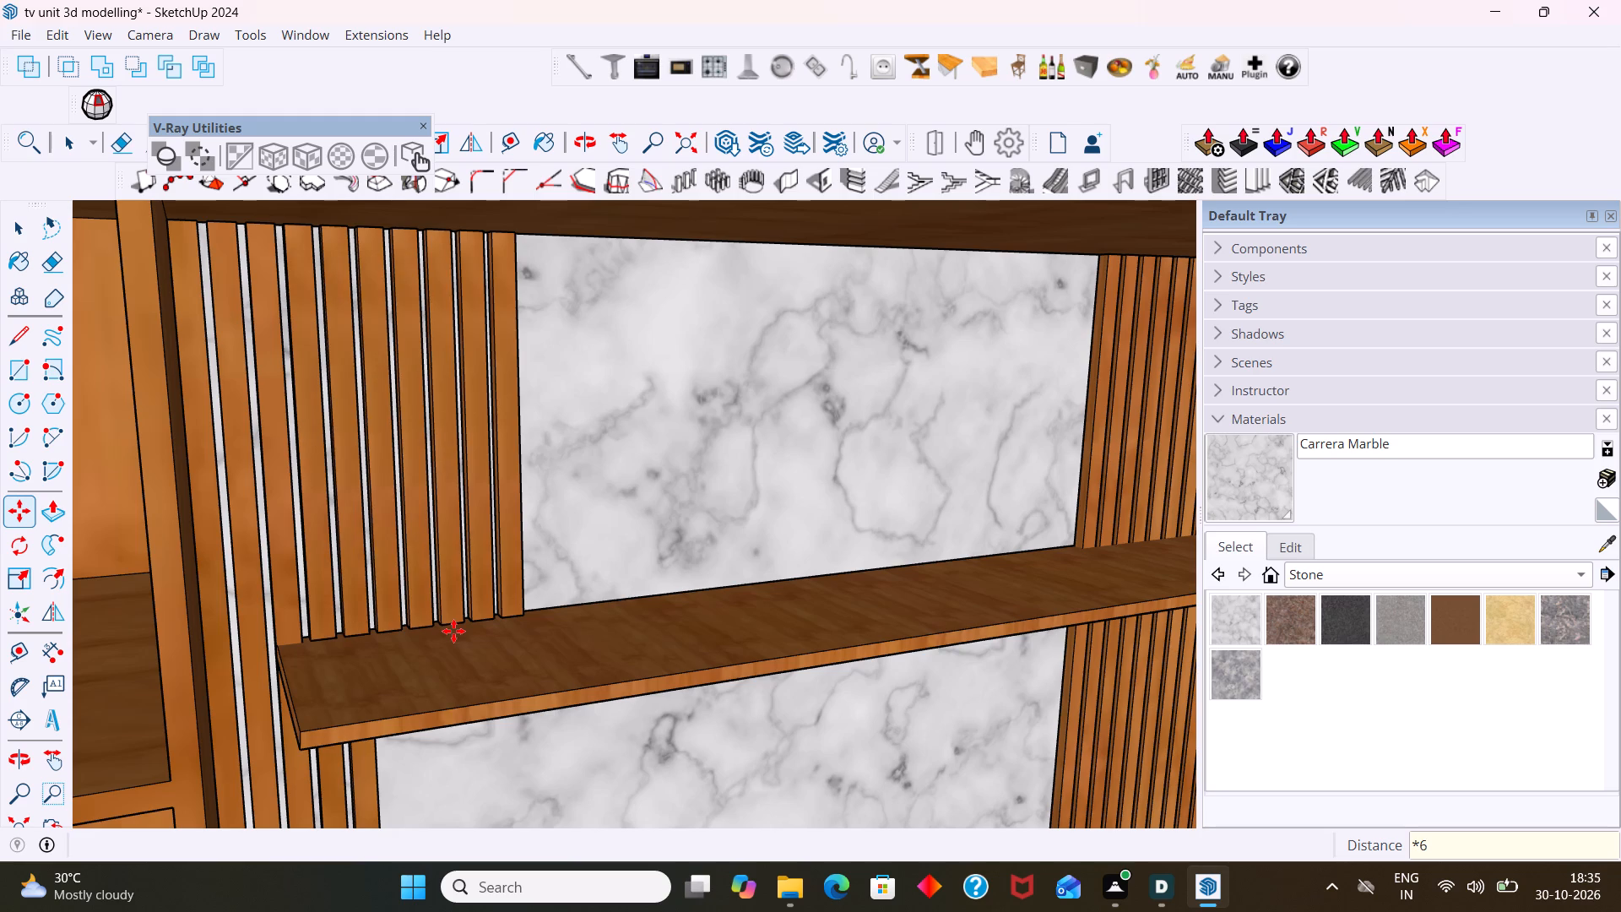
key(space)
Delete the four right-side slats next to the innermost one, keeping the innermost slat at the edge of the marble.
scroll(427, 623, down, 3)
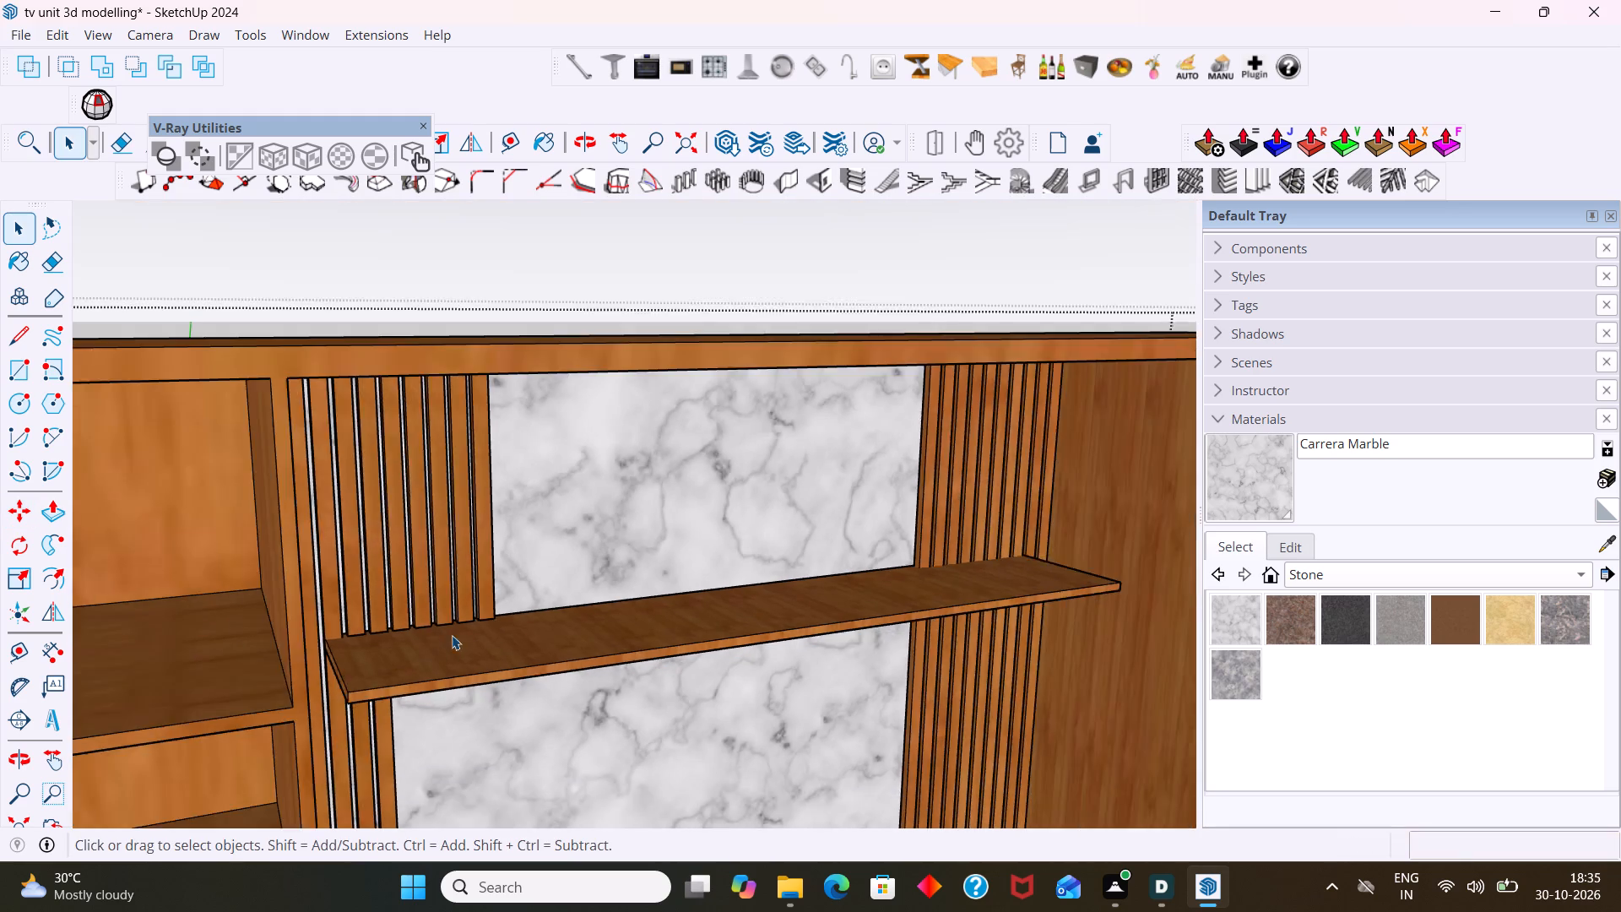
scroll(452, 635, down, 10)
shift+middle_drag(516, 603, 343, 524)
middle_drag(315, 524, 204, 520)
scroll(450, 523, up, 3)
scroll(540, 546, up, 1)
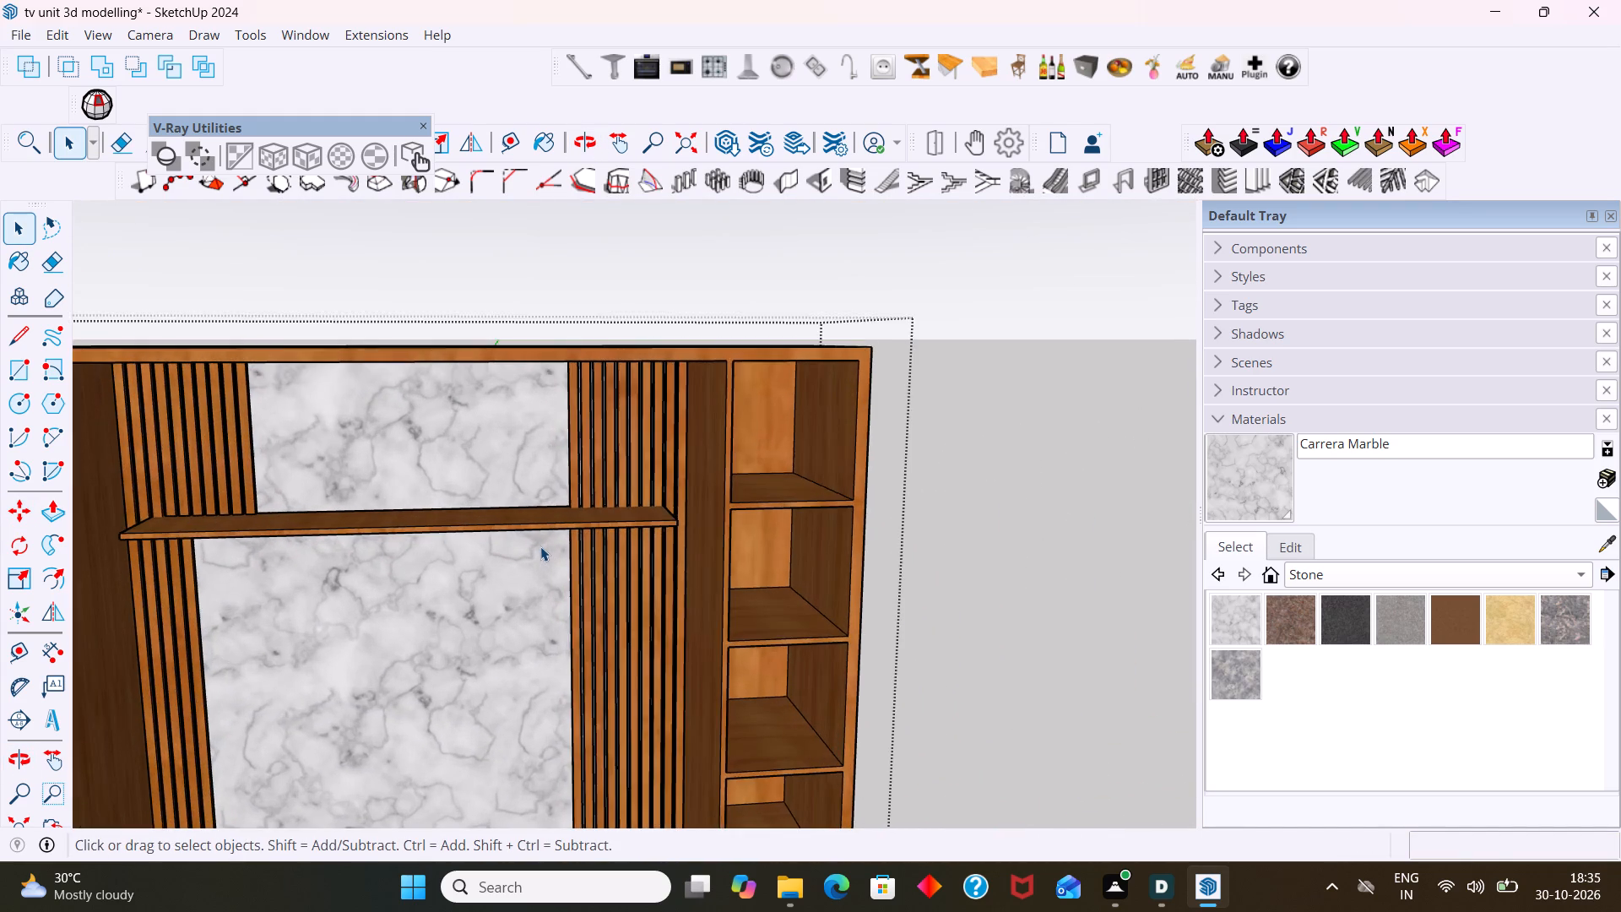
scroll(540, 546, down, 2)
scroll(550, 560, up, 4)
middle_drag(573, 561, 623, 580)
scroll(604, 556, up, 3)
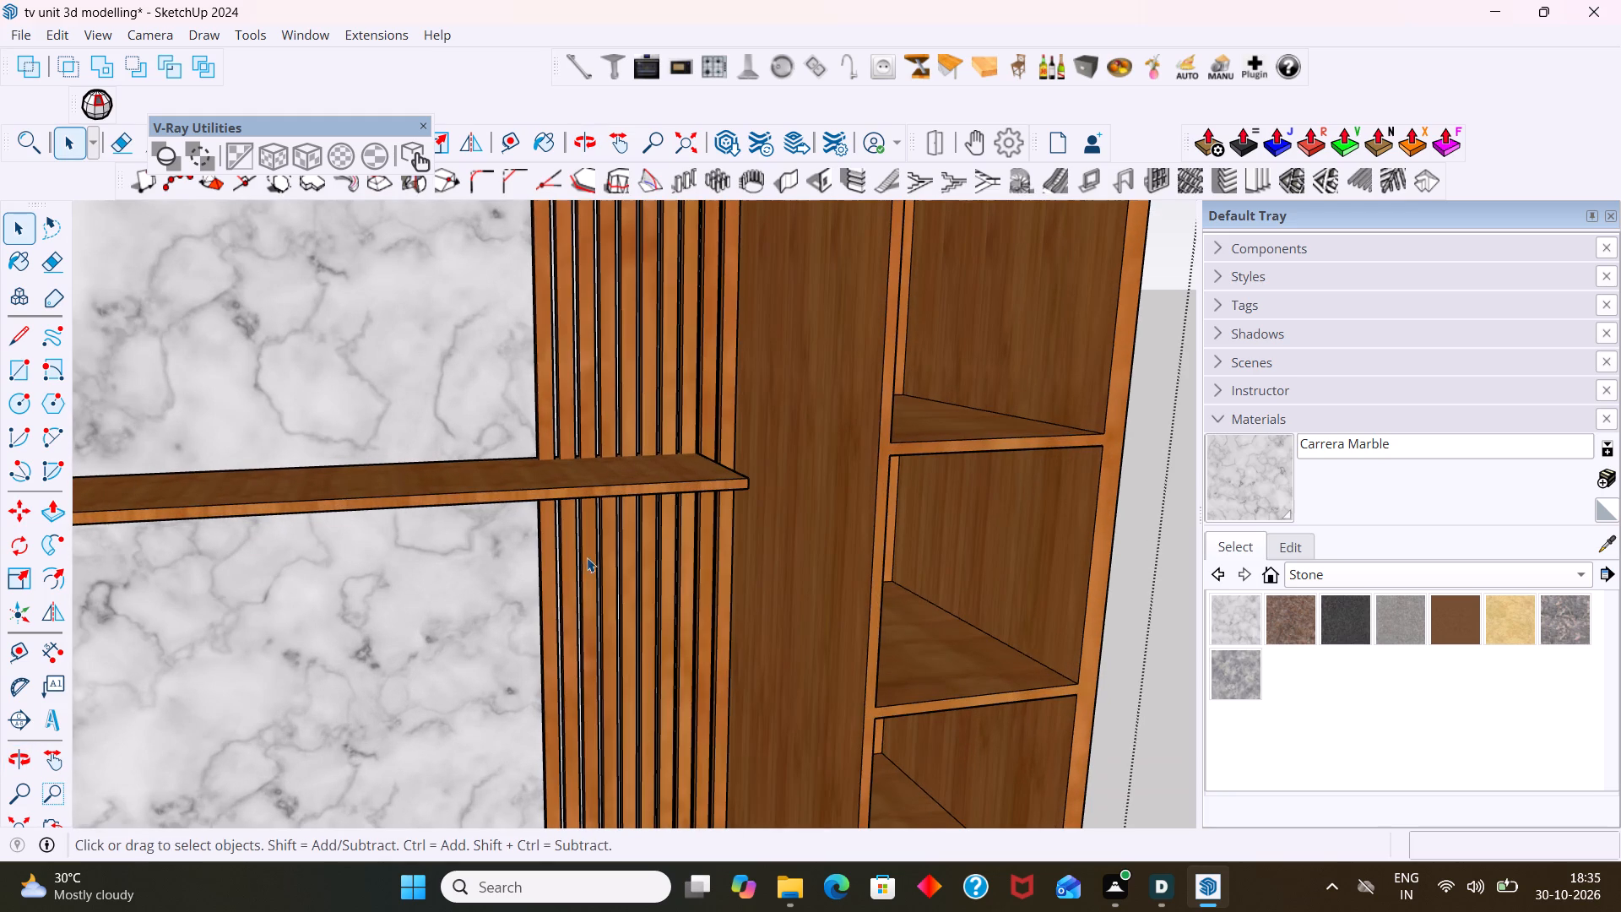
click(569, 568)
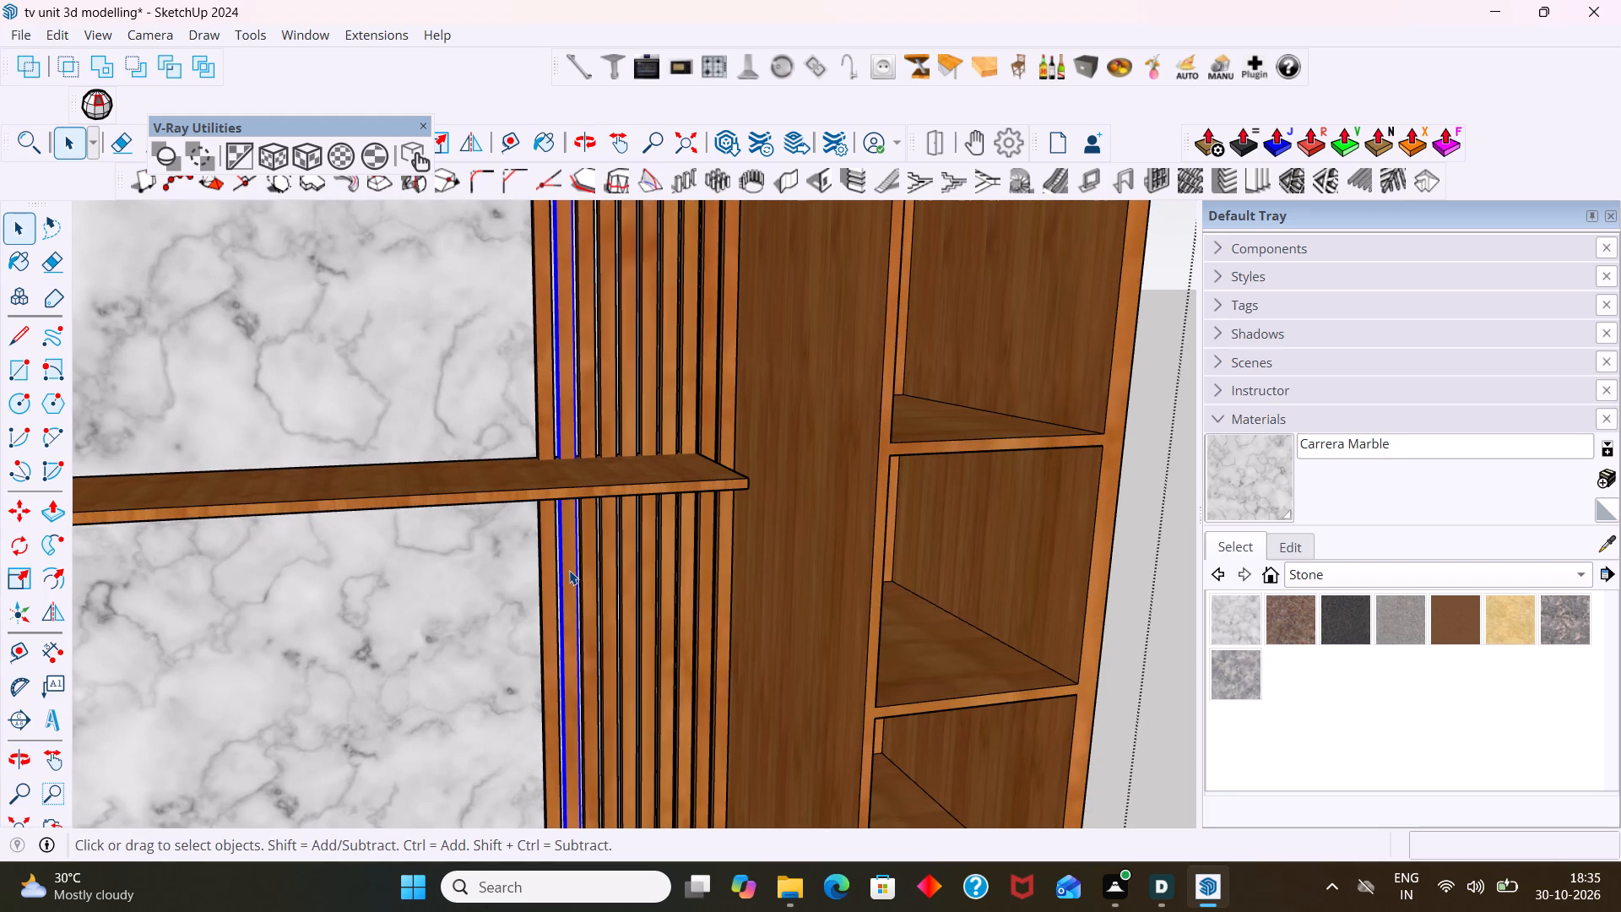
key(Delete)
click(585, 584)
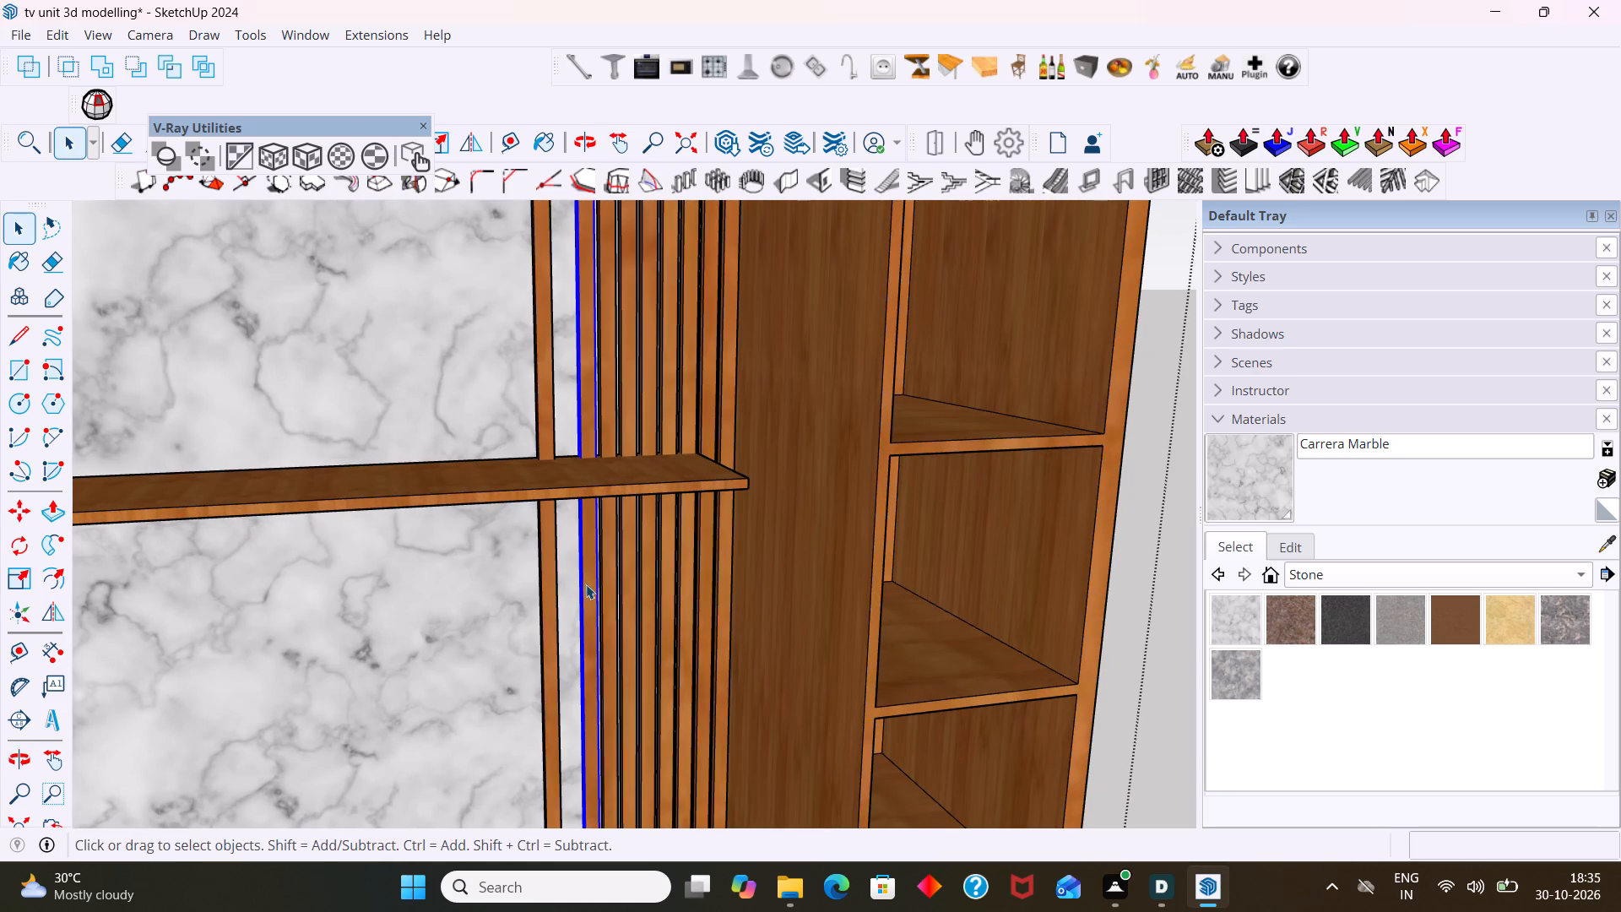
key(Delete)
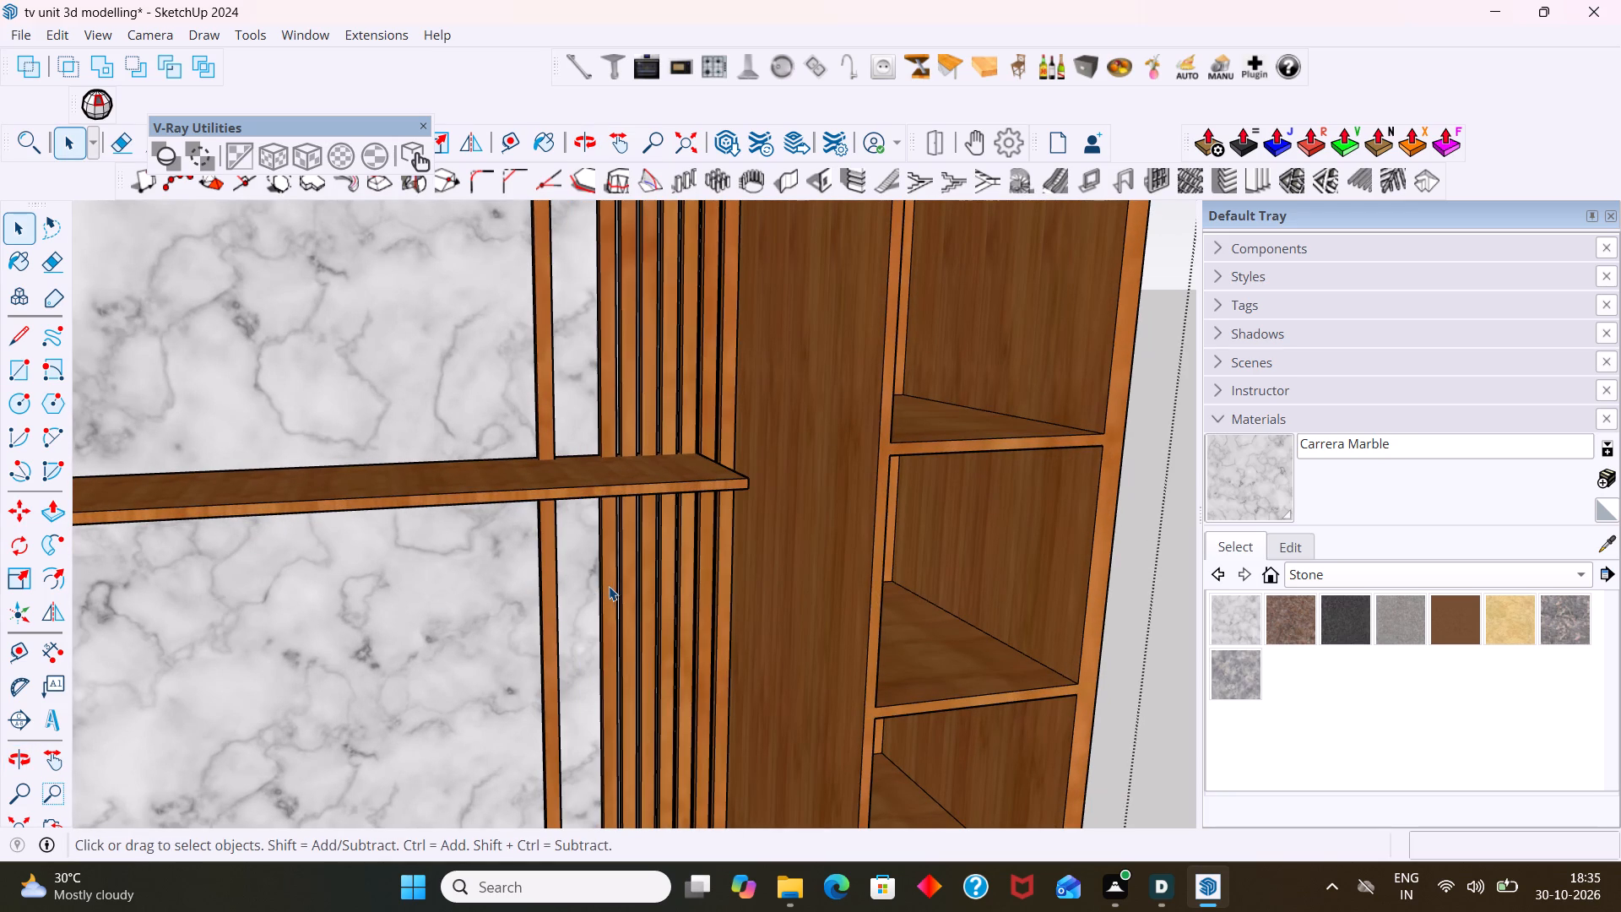
click(611, 585)
key(Delete)
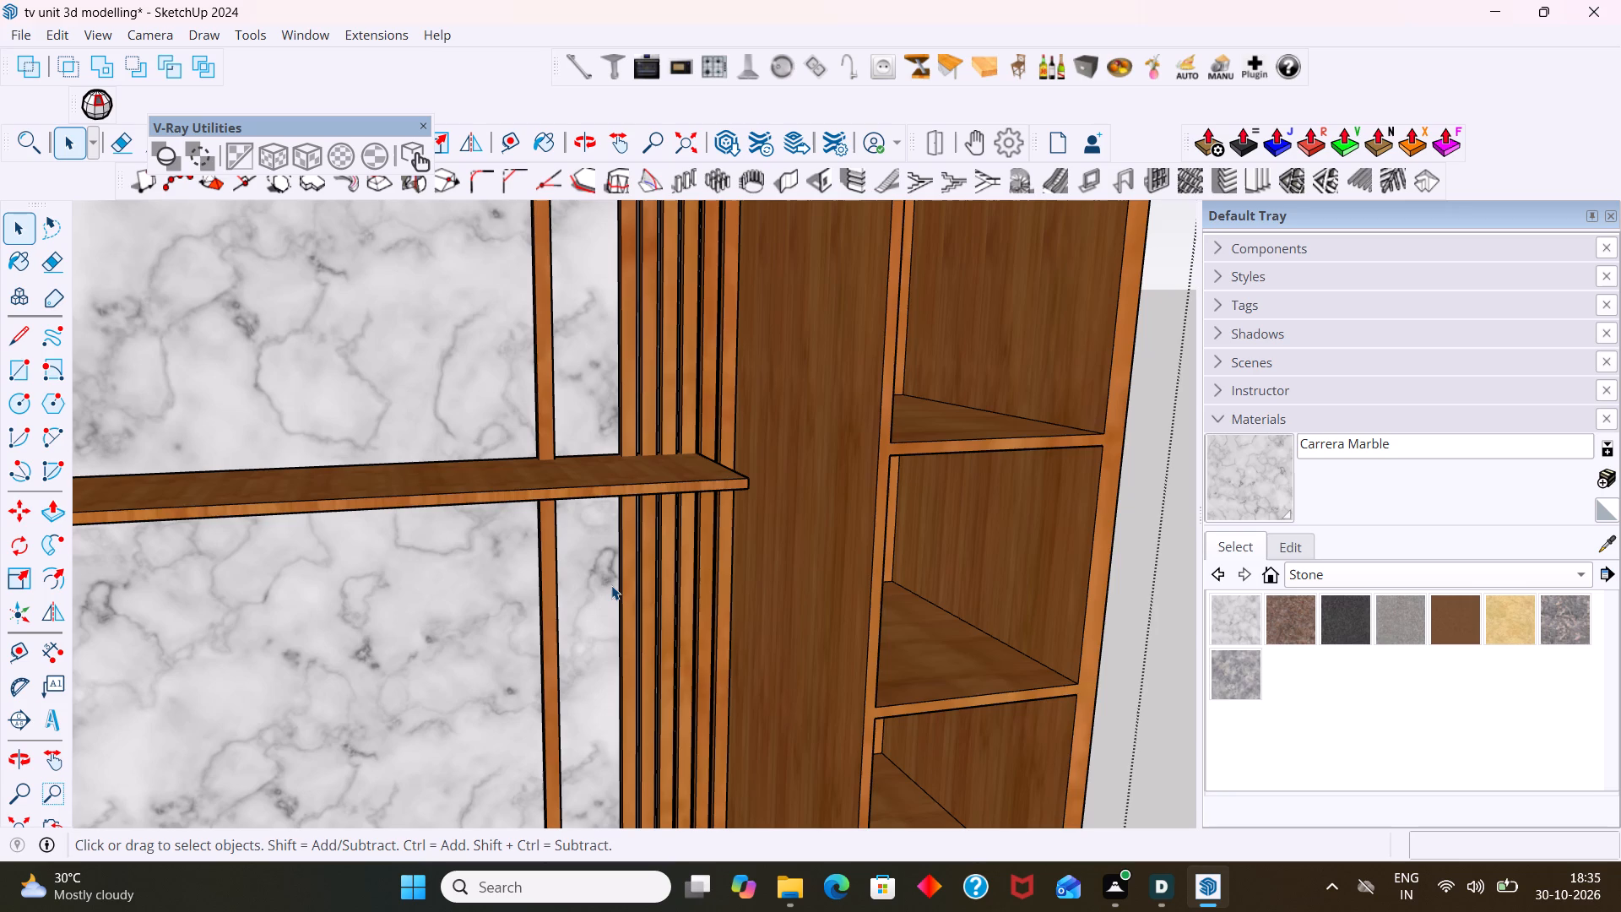
click(632, 602)
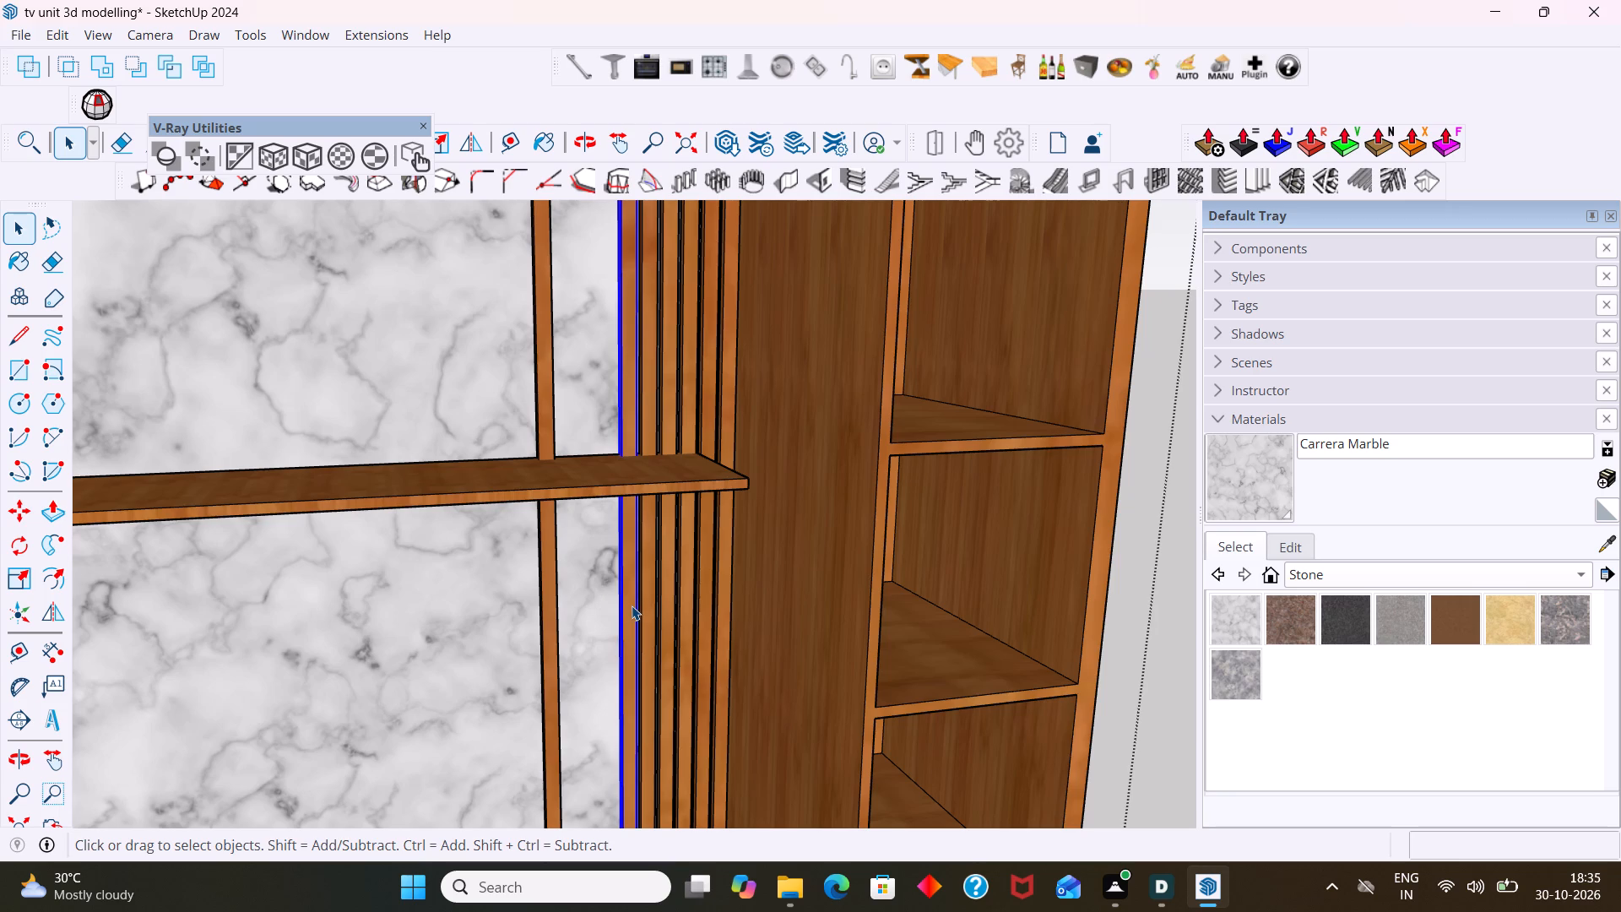
key(Delete)
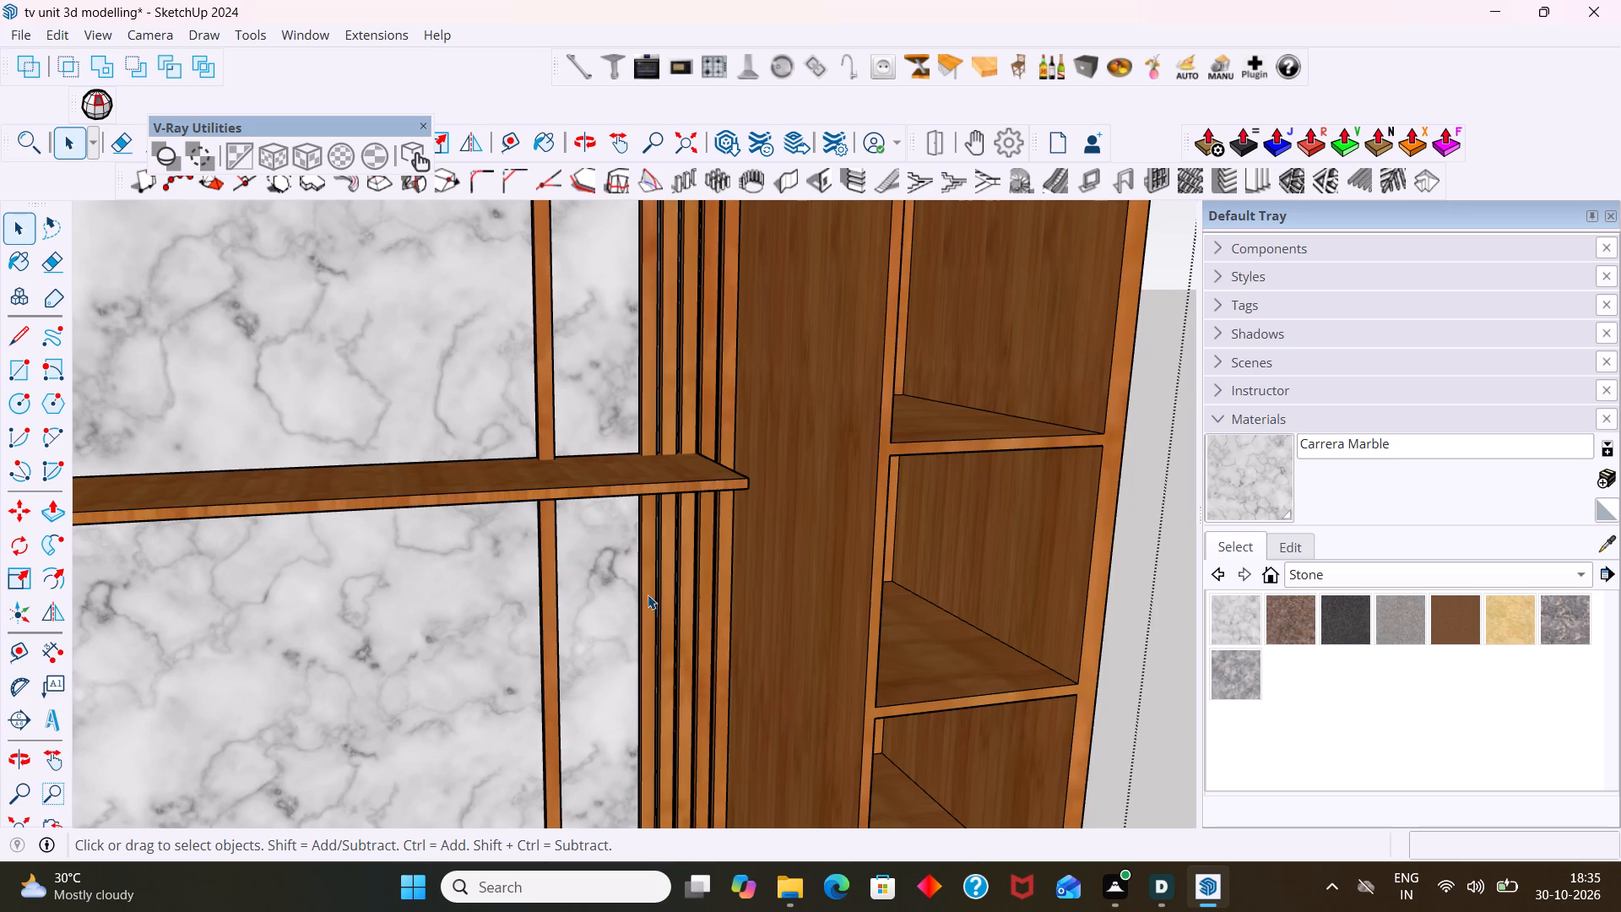
Explode the isolated innermost slat group of the right slat panel.
middle_drag(658, 587, 736, 627)
scroll(671, 605, down, 11)
middle_drag(604, 641, 592, 635)
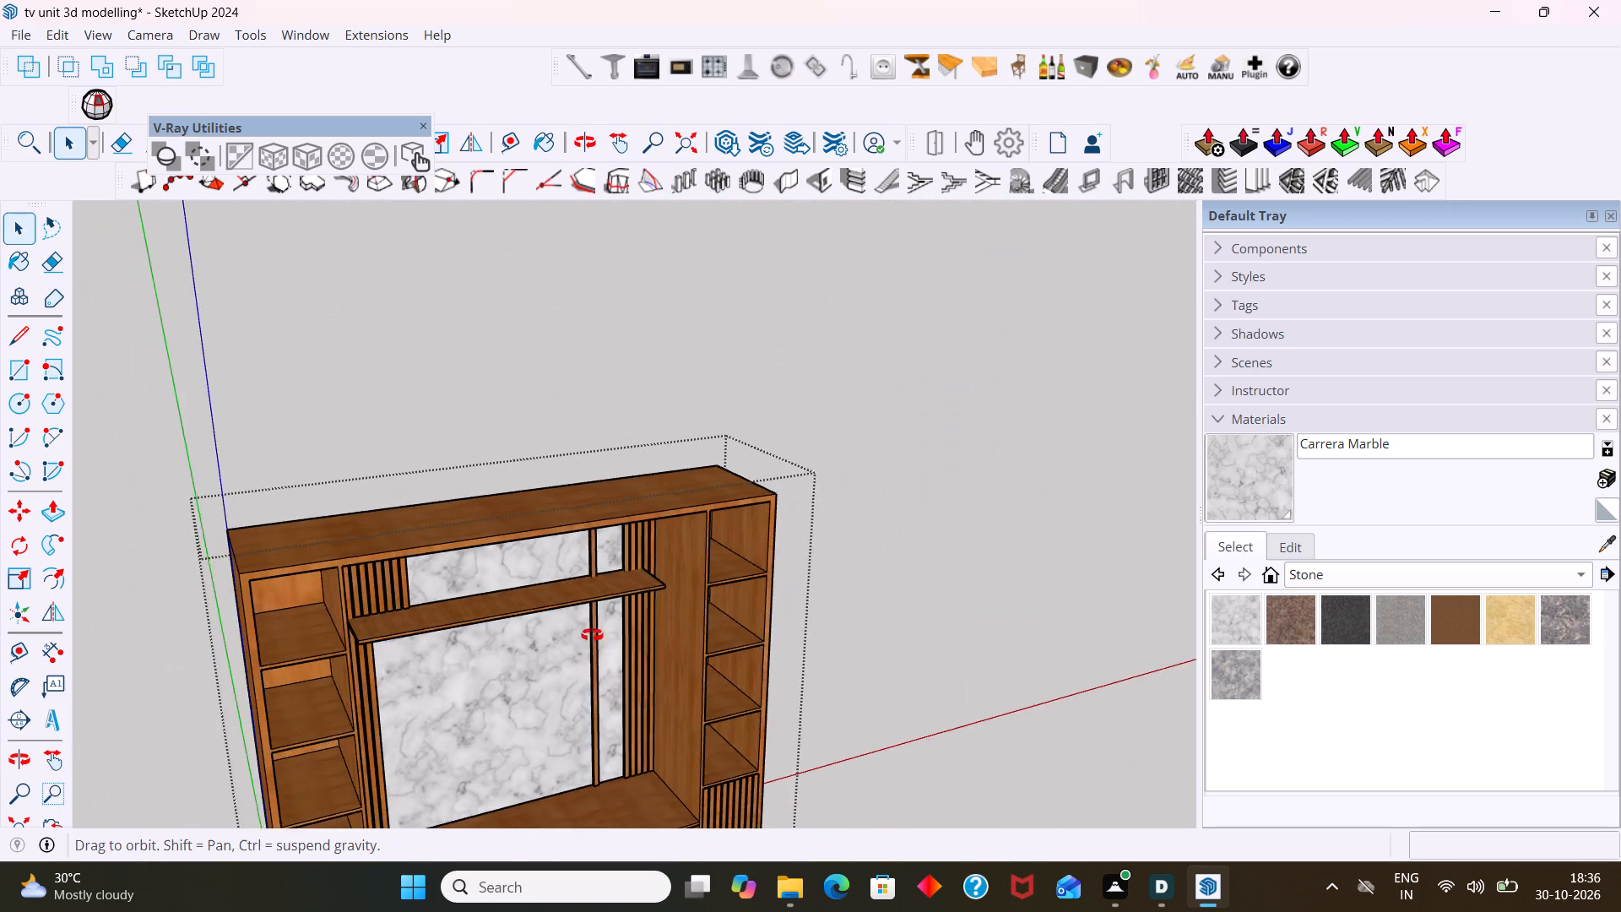
middle_drag(592, 635, 552, 623)
scroll(604, 630, up, 3)
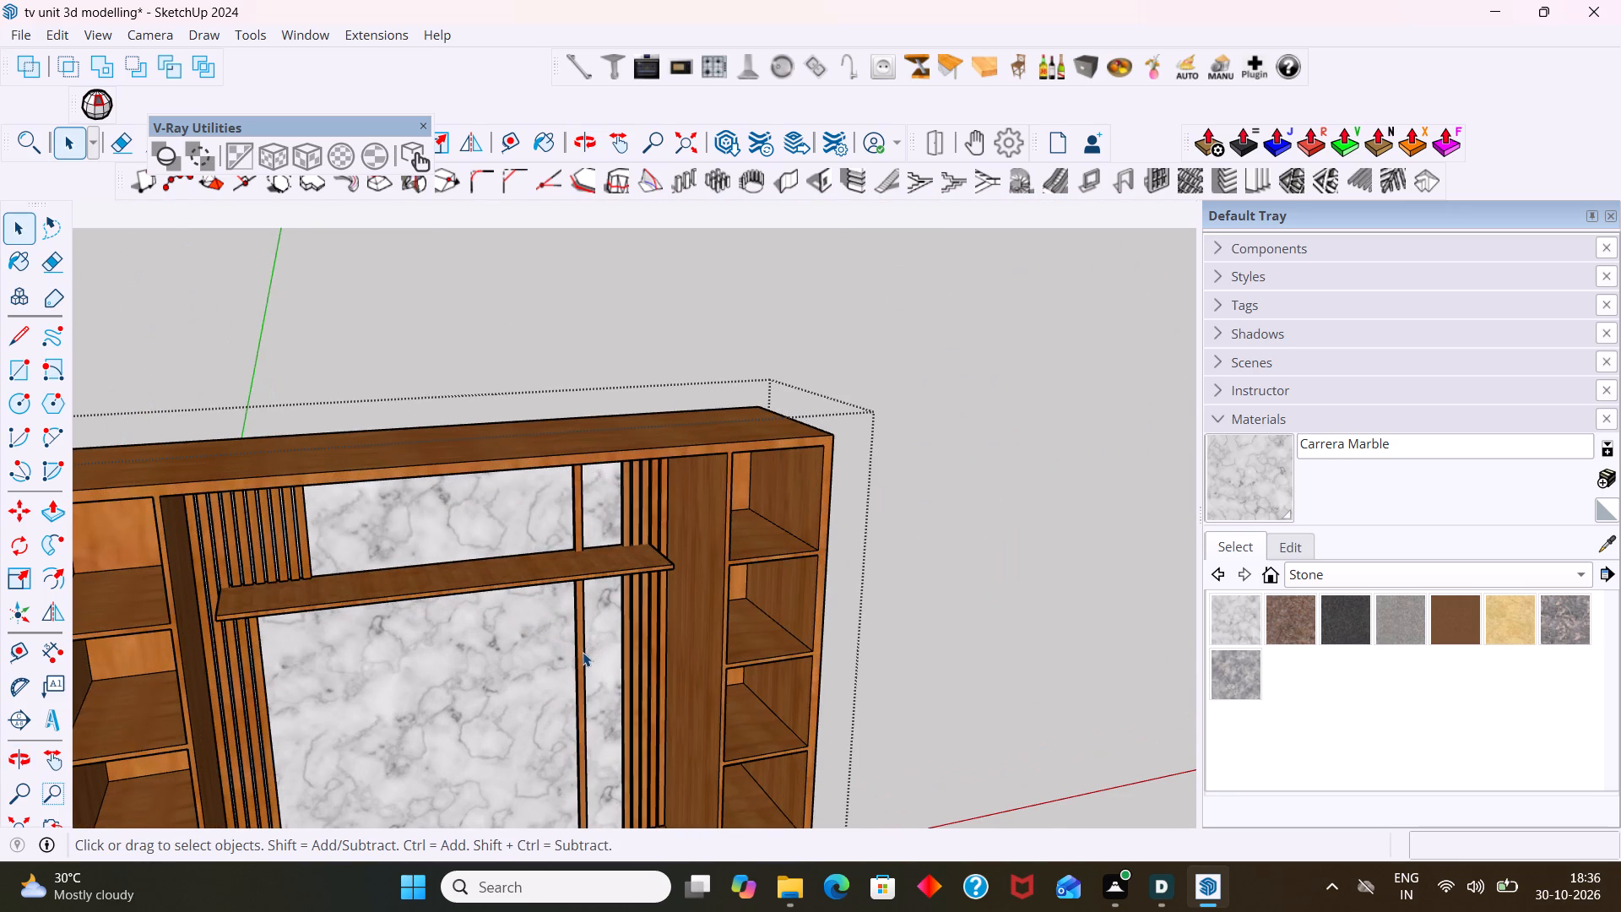
scroll(583, 652, up, 3)
click(583, 651)
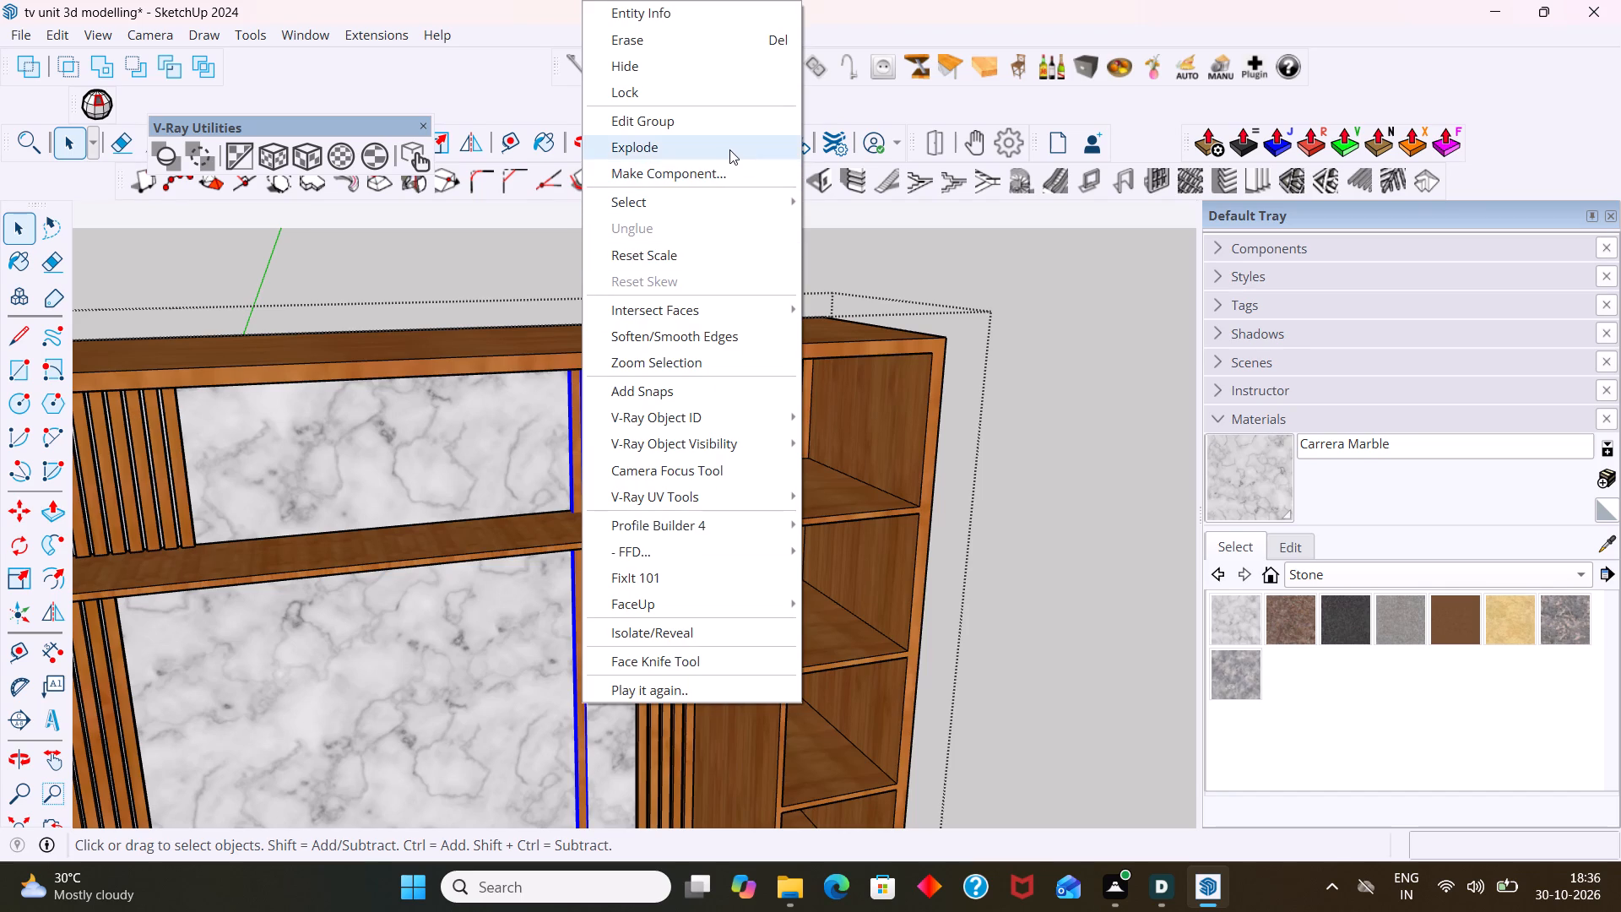
click(729, 149)
Delete the exploded slat's two protruding vertical front edges so only its flat strip is left on the marble.
click(581, 445)
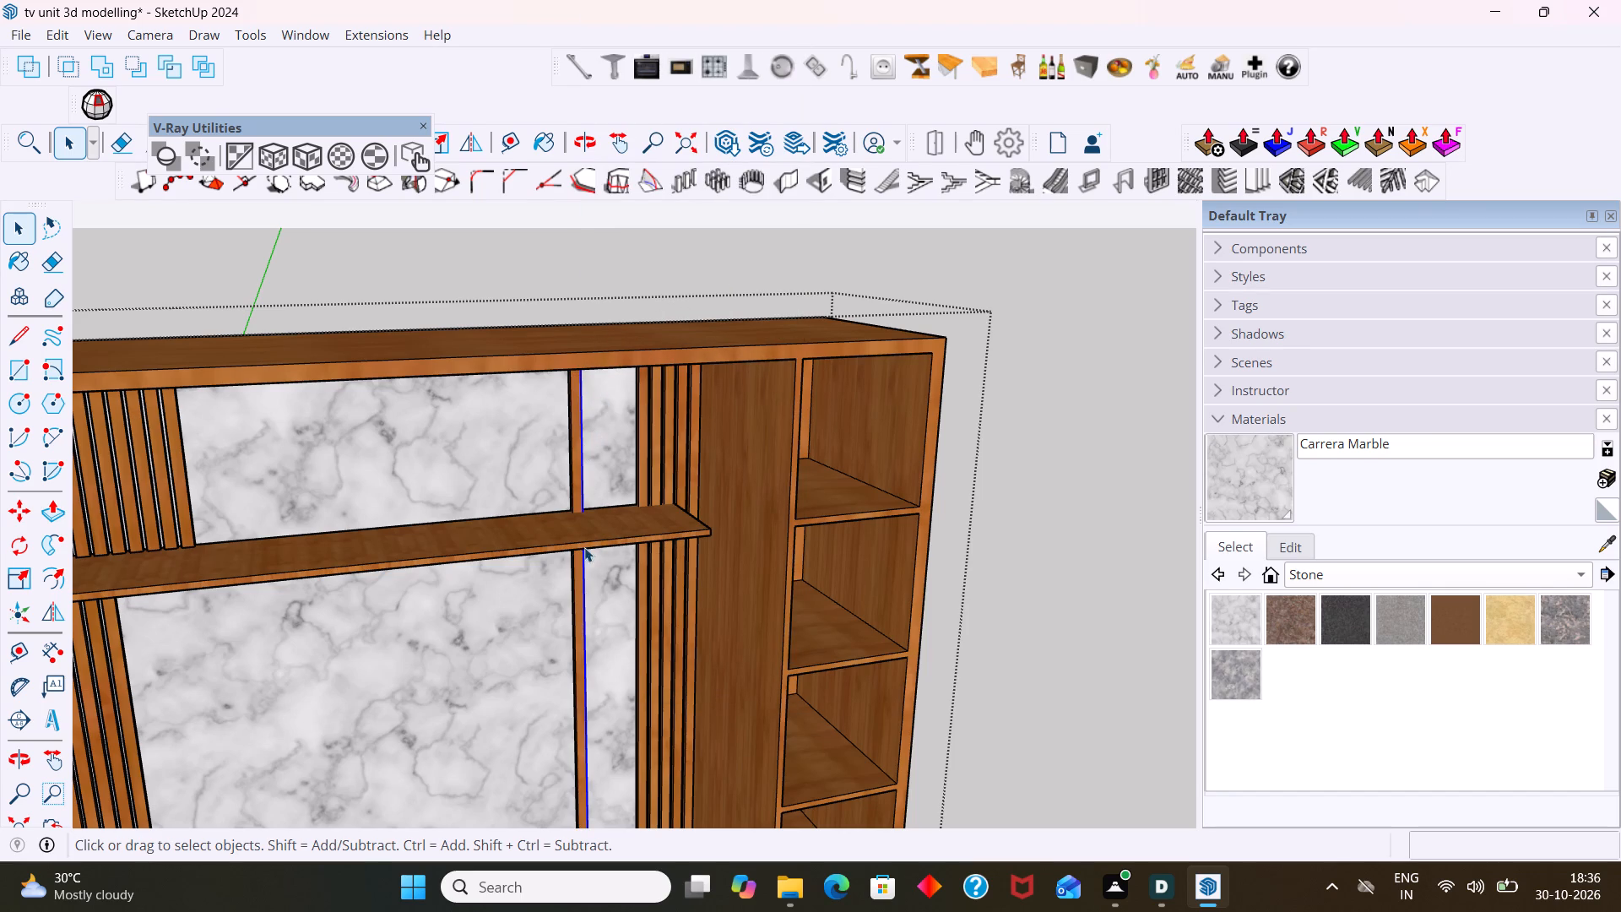
click(578, 557)
click(583, 564)
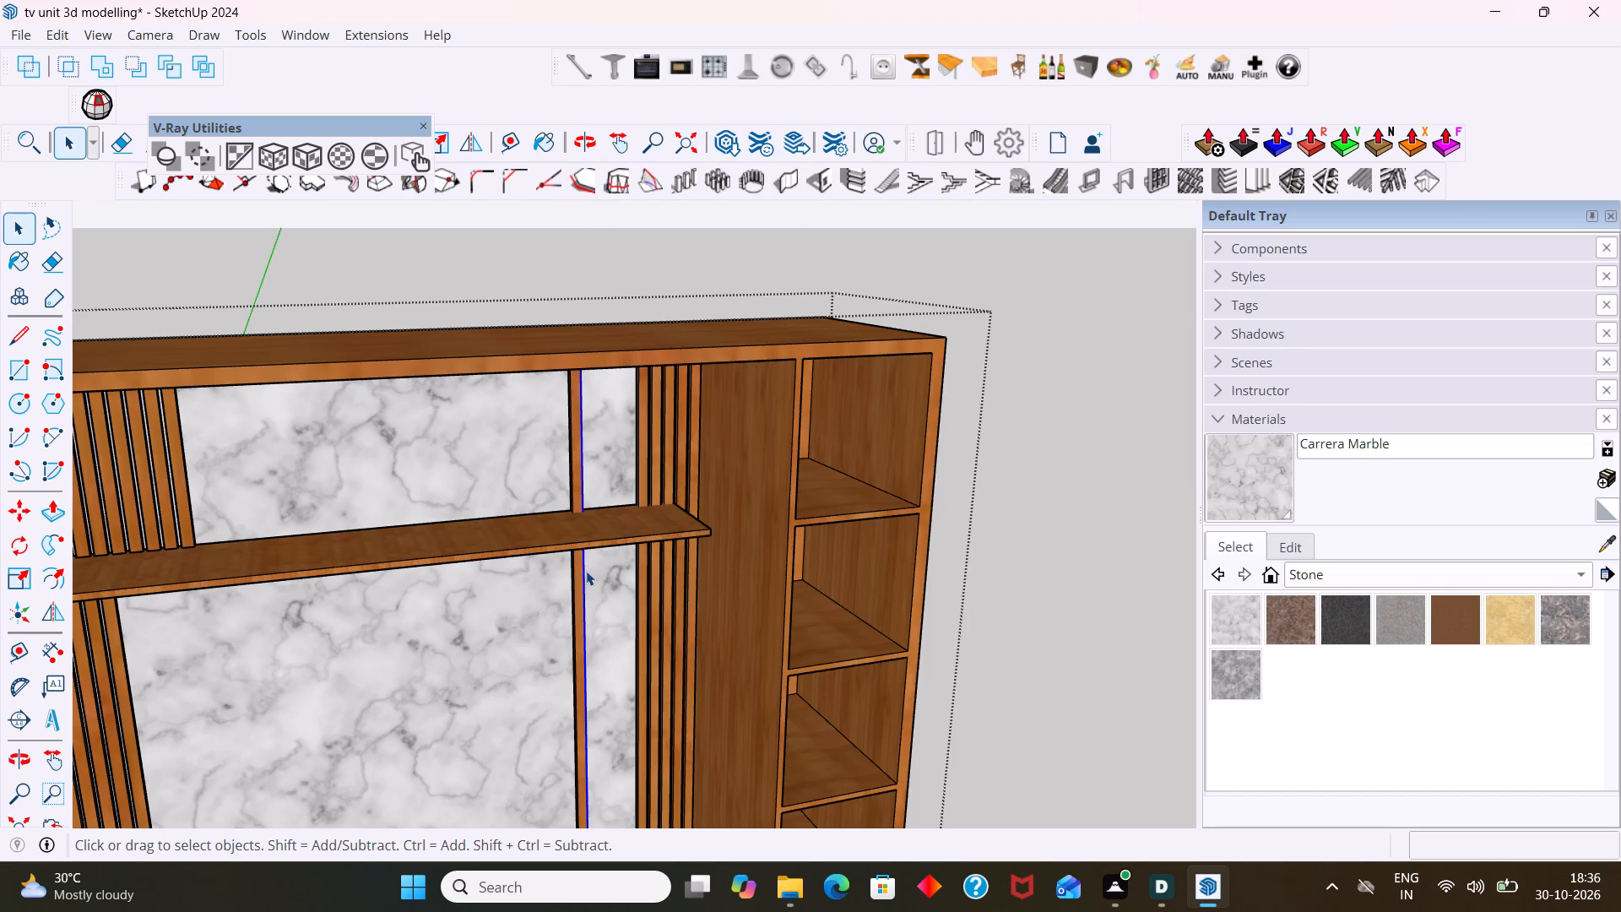
scroll(580, 568, up, 11)
click(577, 563)
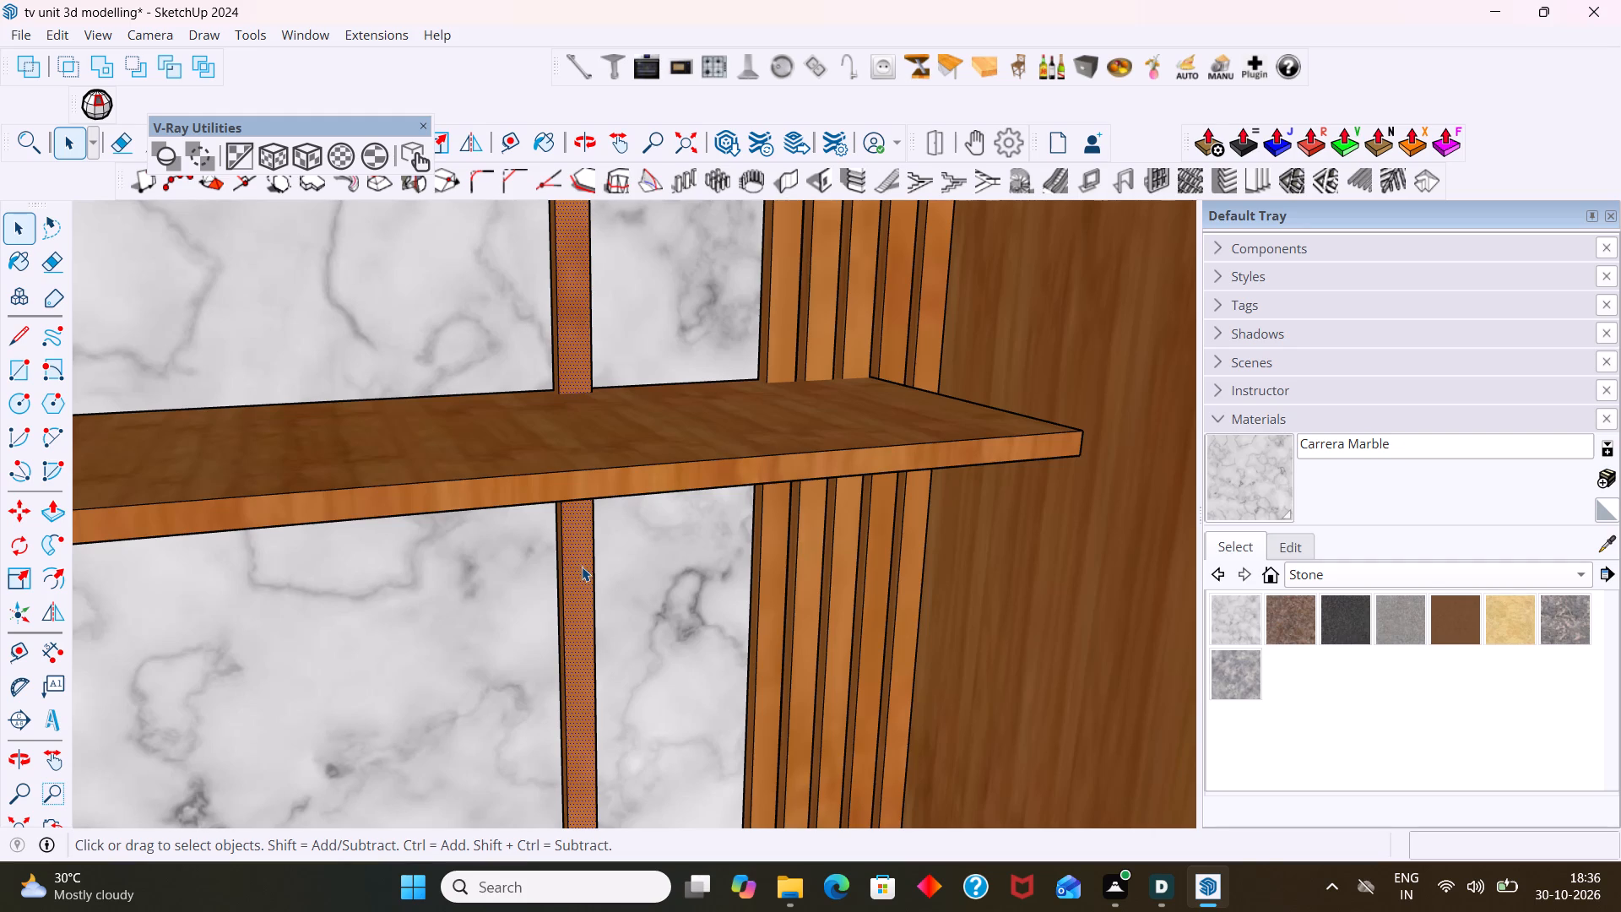
click(568, 577)
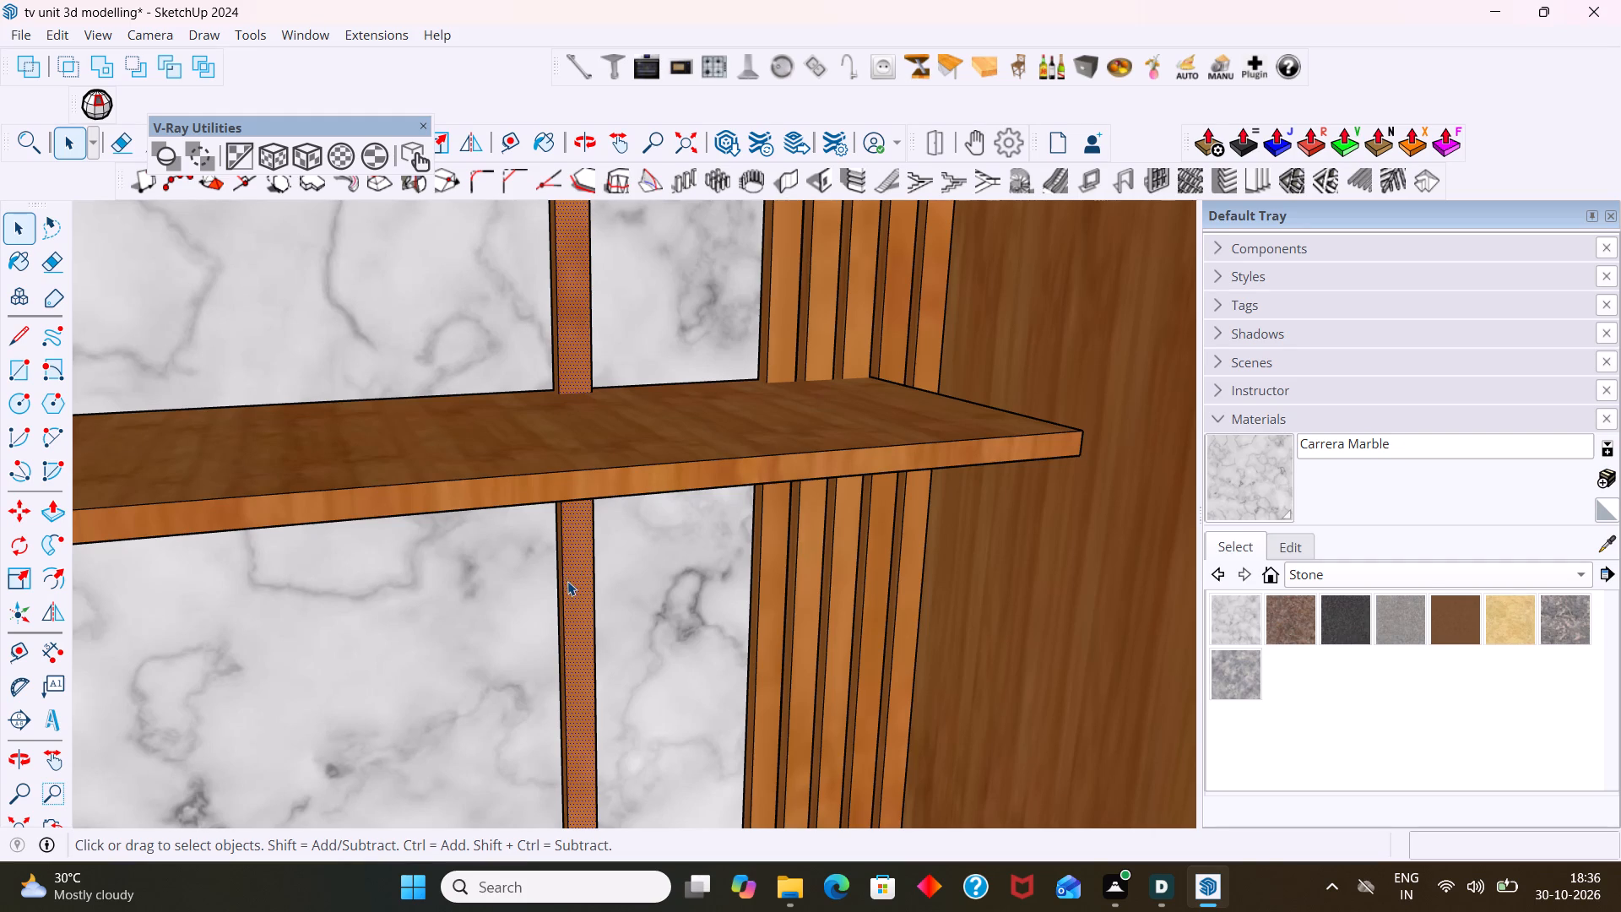
click(563, 595)
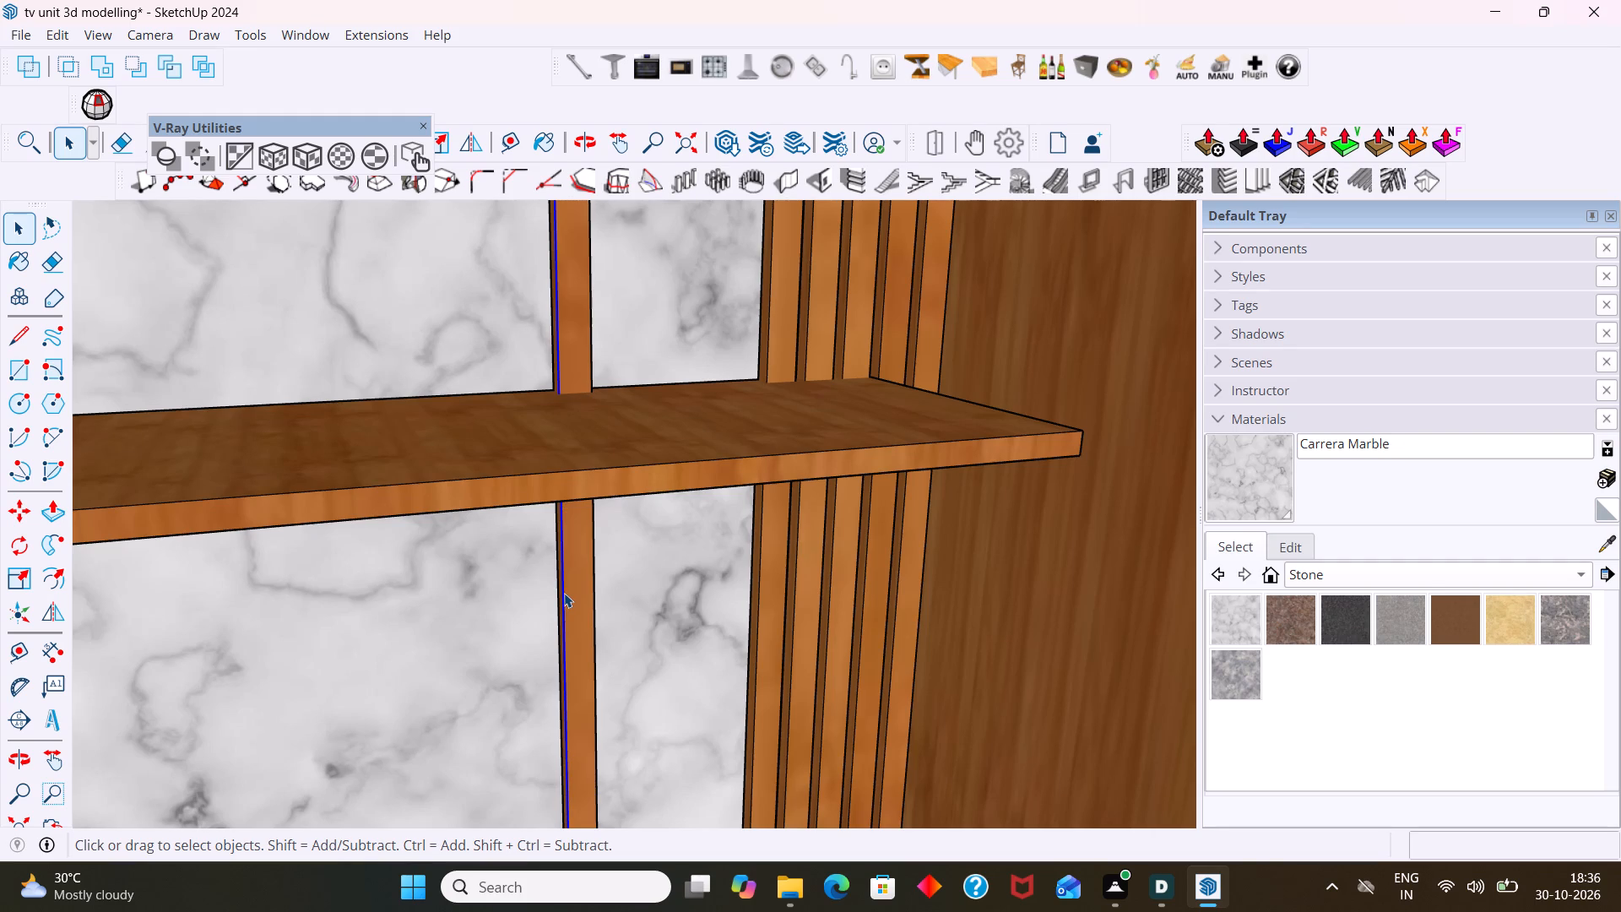
key(Delete)
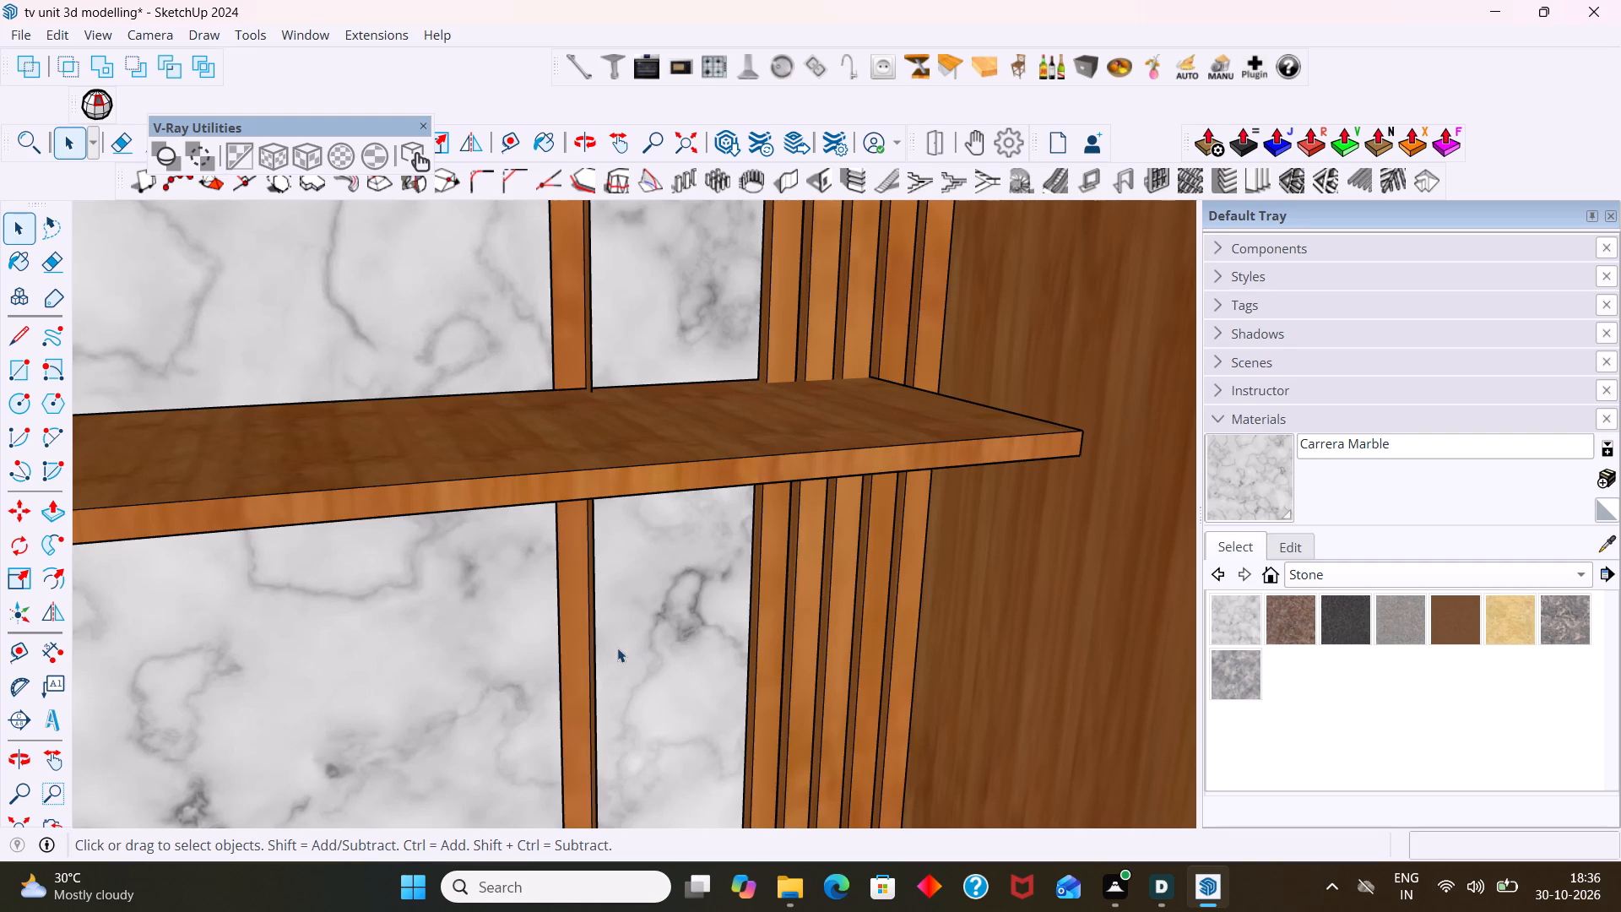
click(595, 661)
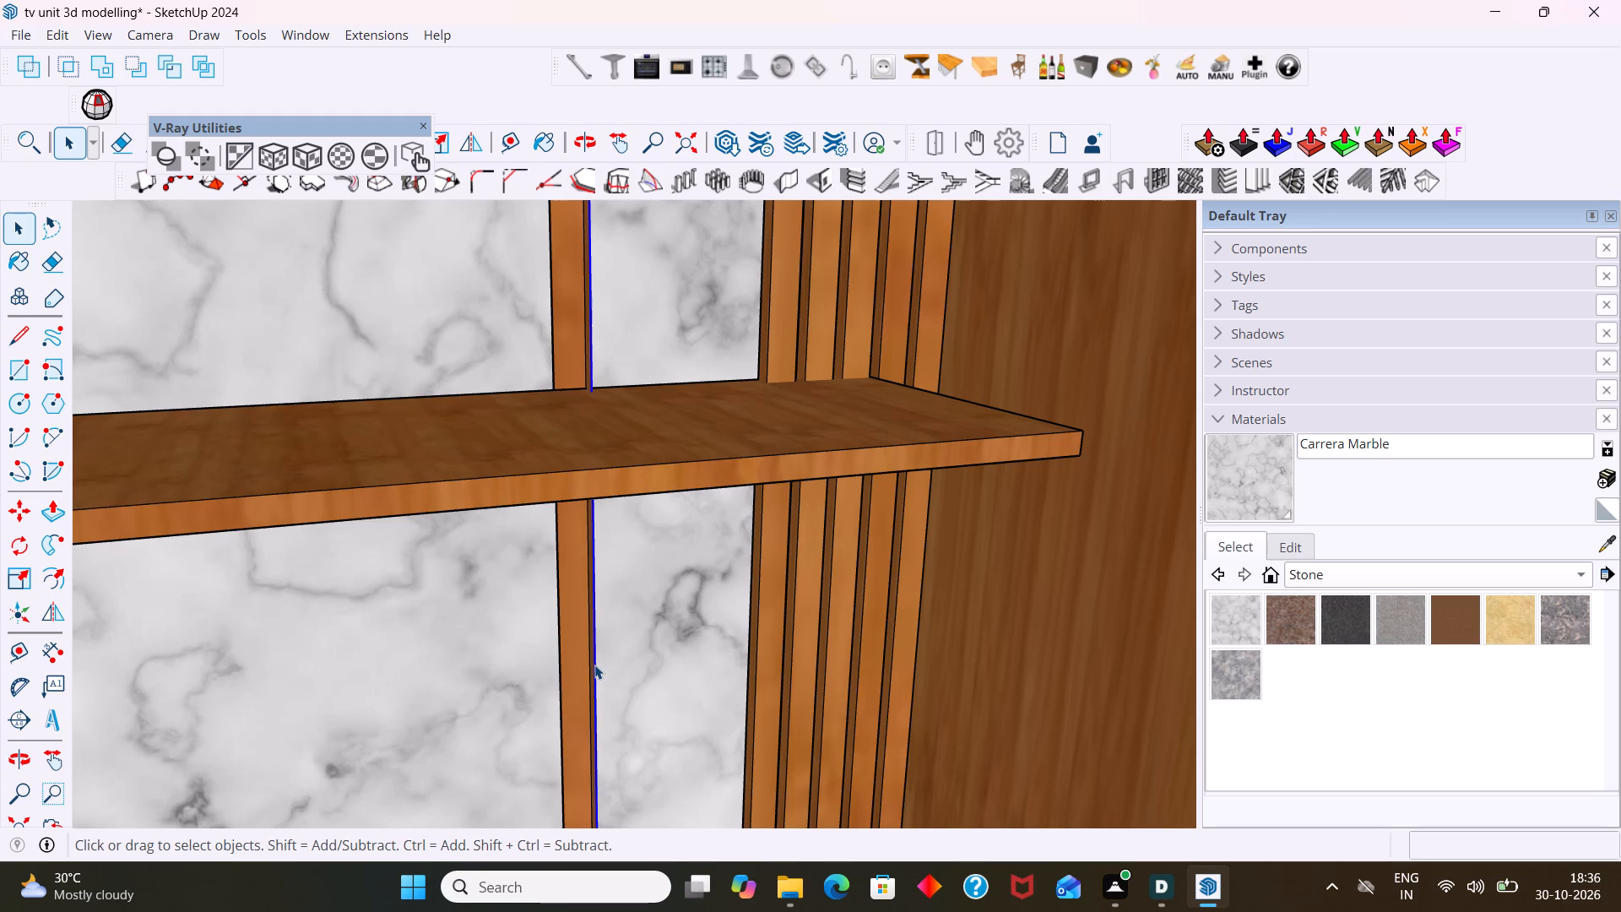
key(Delete)
Erase the exploded slat's leftover outline edges on the underside of the top panel.
scroll(678, 638, down, 8)
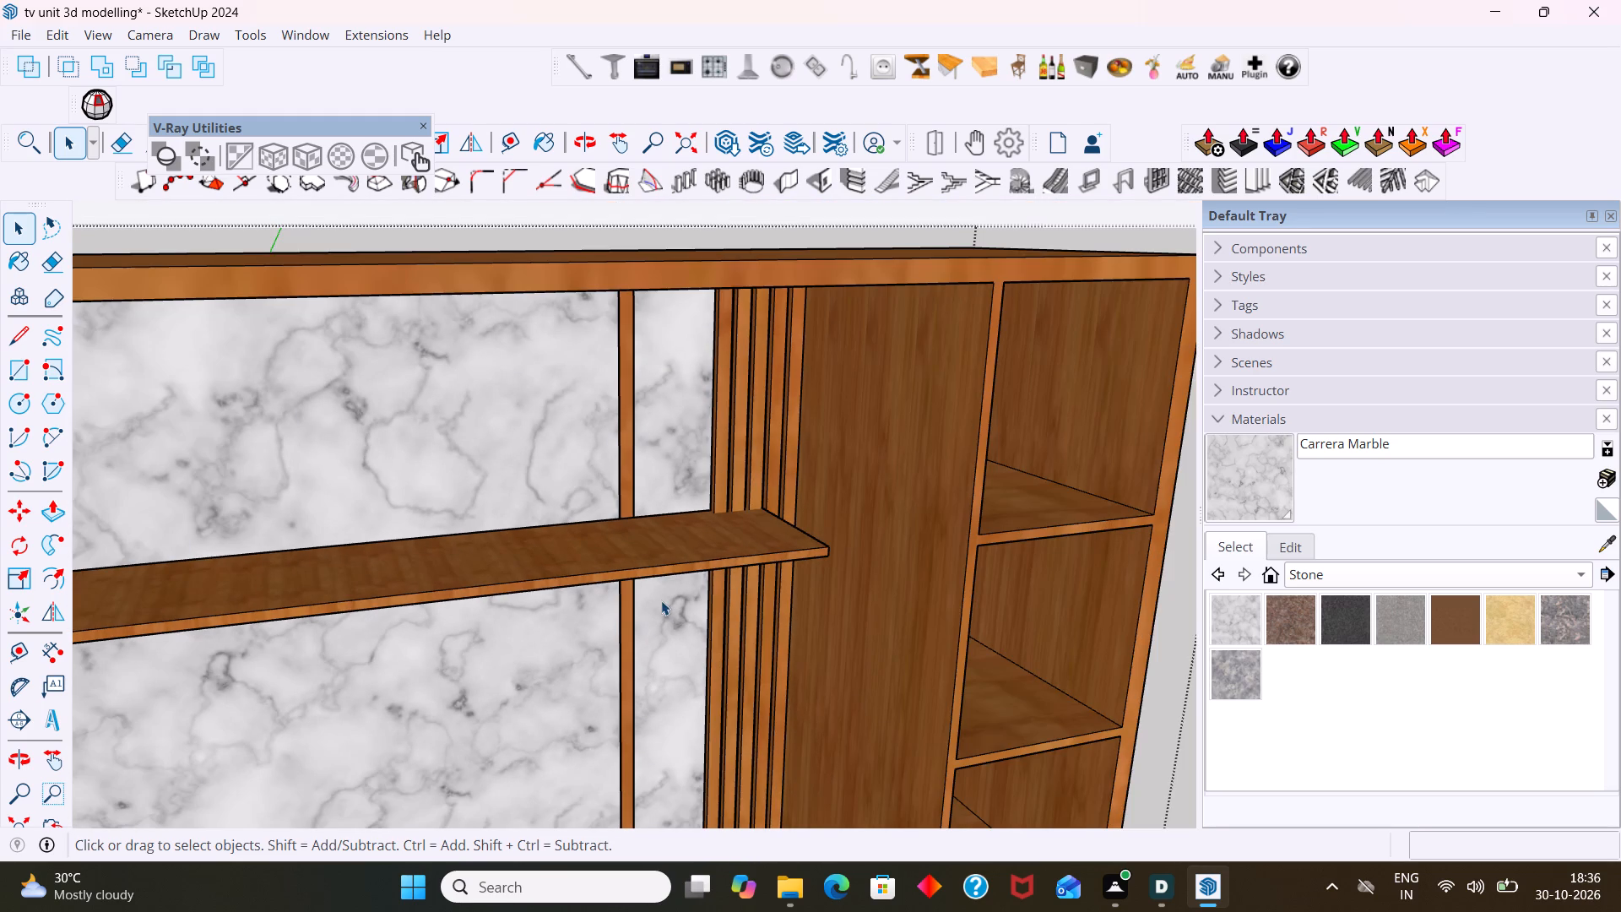
middle_drag(663, 596, 629, 688)
scroll(671, 487, up, 6)
middle_drag(643, 481, 652, 399)
scroll(636, 414, up, 2)
middle_drag(635, 409, 668, 646)
middle_drag(664, 608, 668, 430)
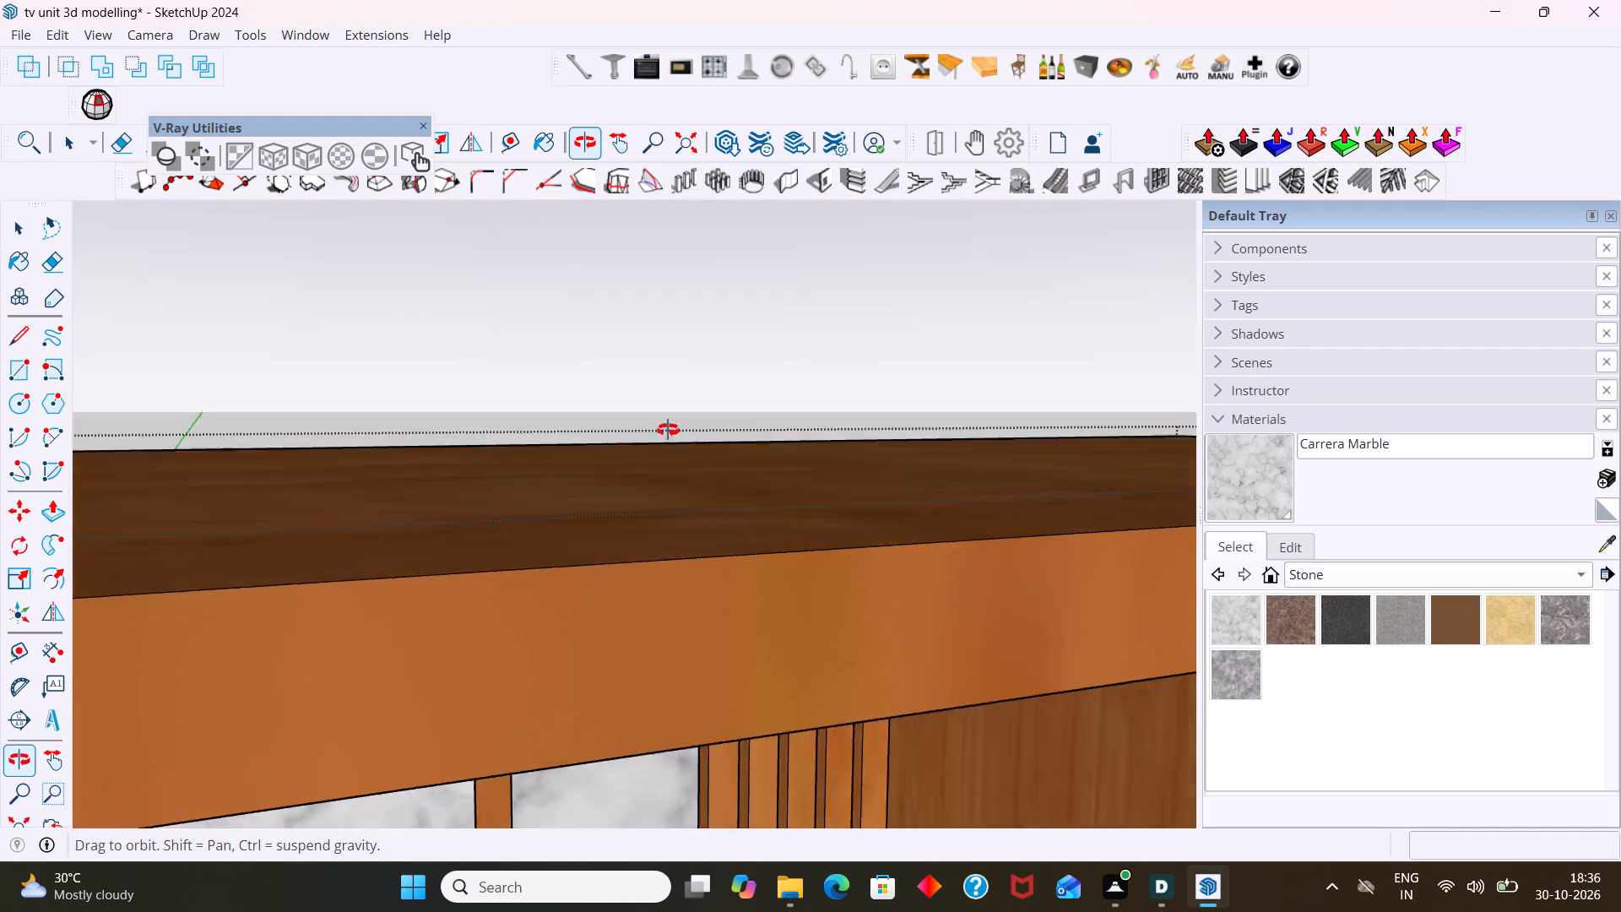
middle_drag(668, 430, 667, 391)
scroll(519, 594, up, 3)
middle_drag(537, 624, 594, 361)
scroll(531, 562, up, 3)
middle_drag(539, 557, 590, 323)
scroll(483, 624, up, 3)
middle_drag(485, 639, 584, 383)
scroll(585, 383, up, 6)
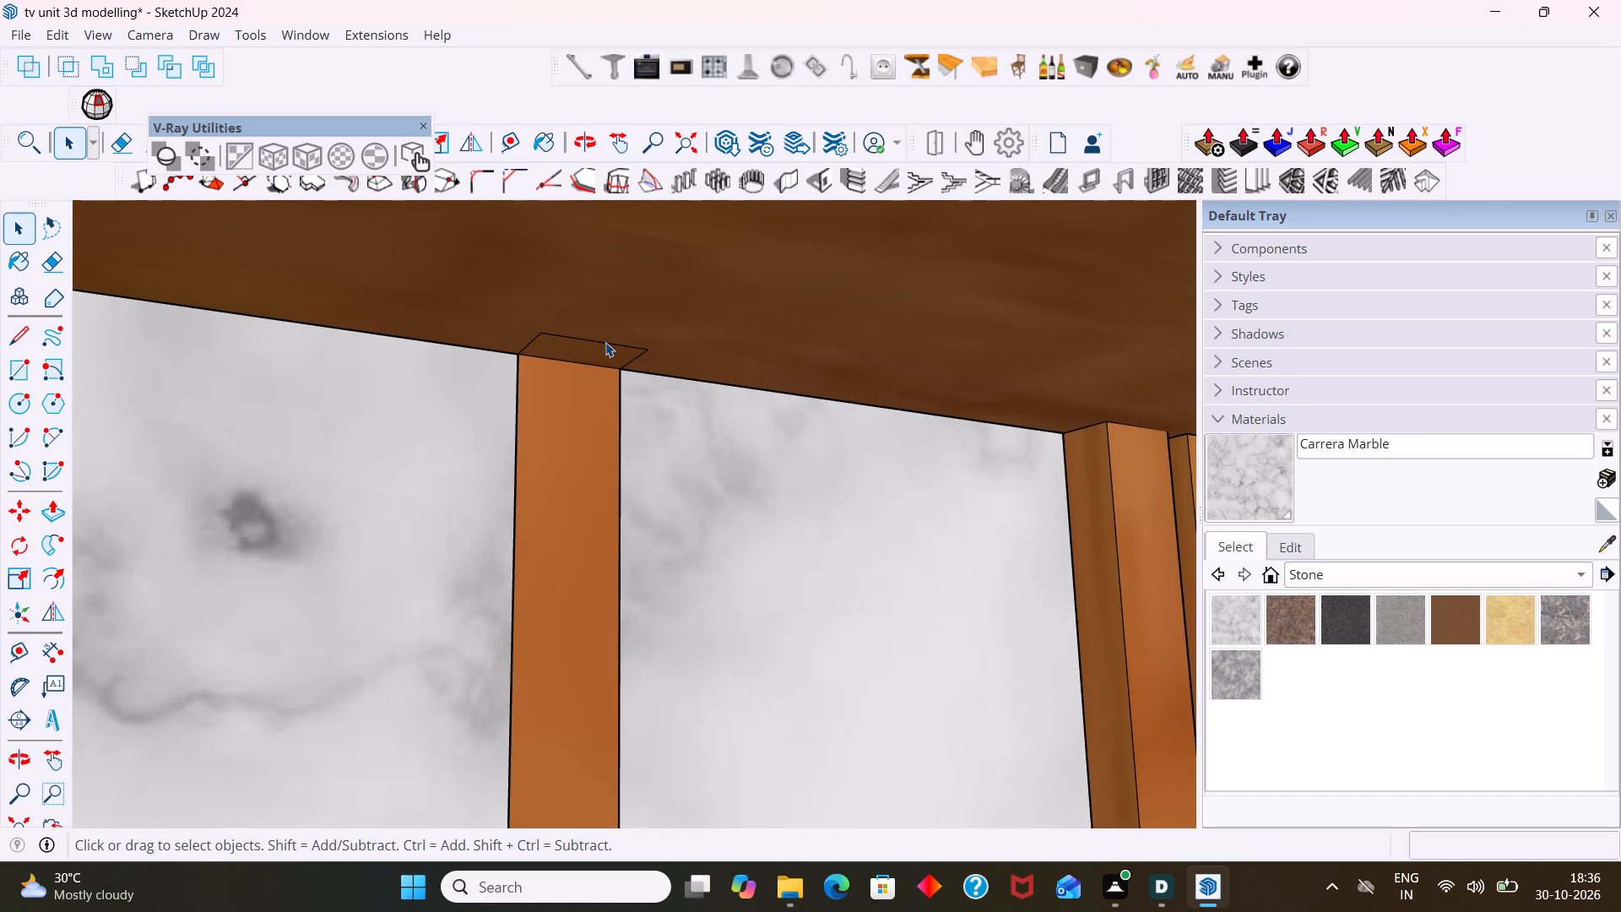
click(605, 342)
key(Delete)
key(e)
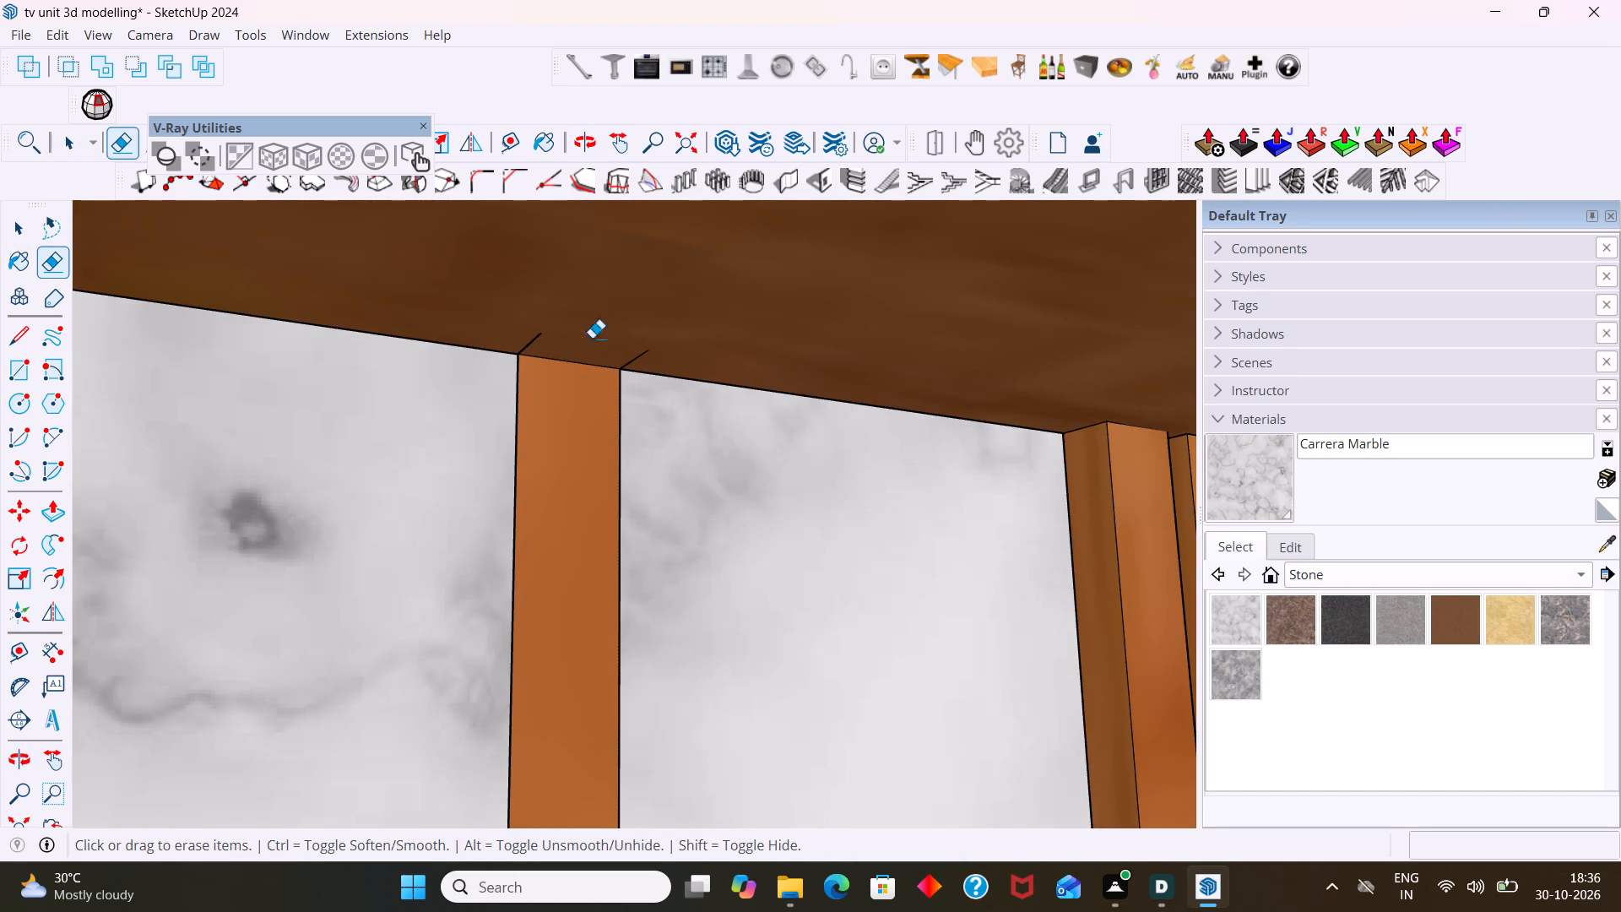
drag(654, 358, 522, 337)
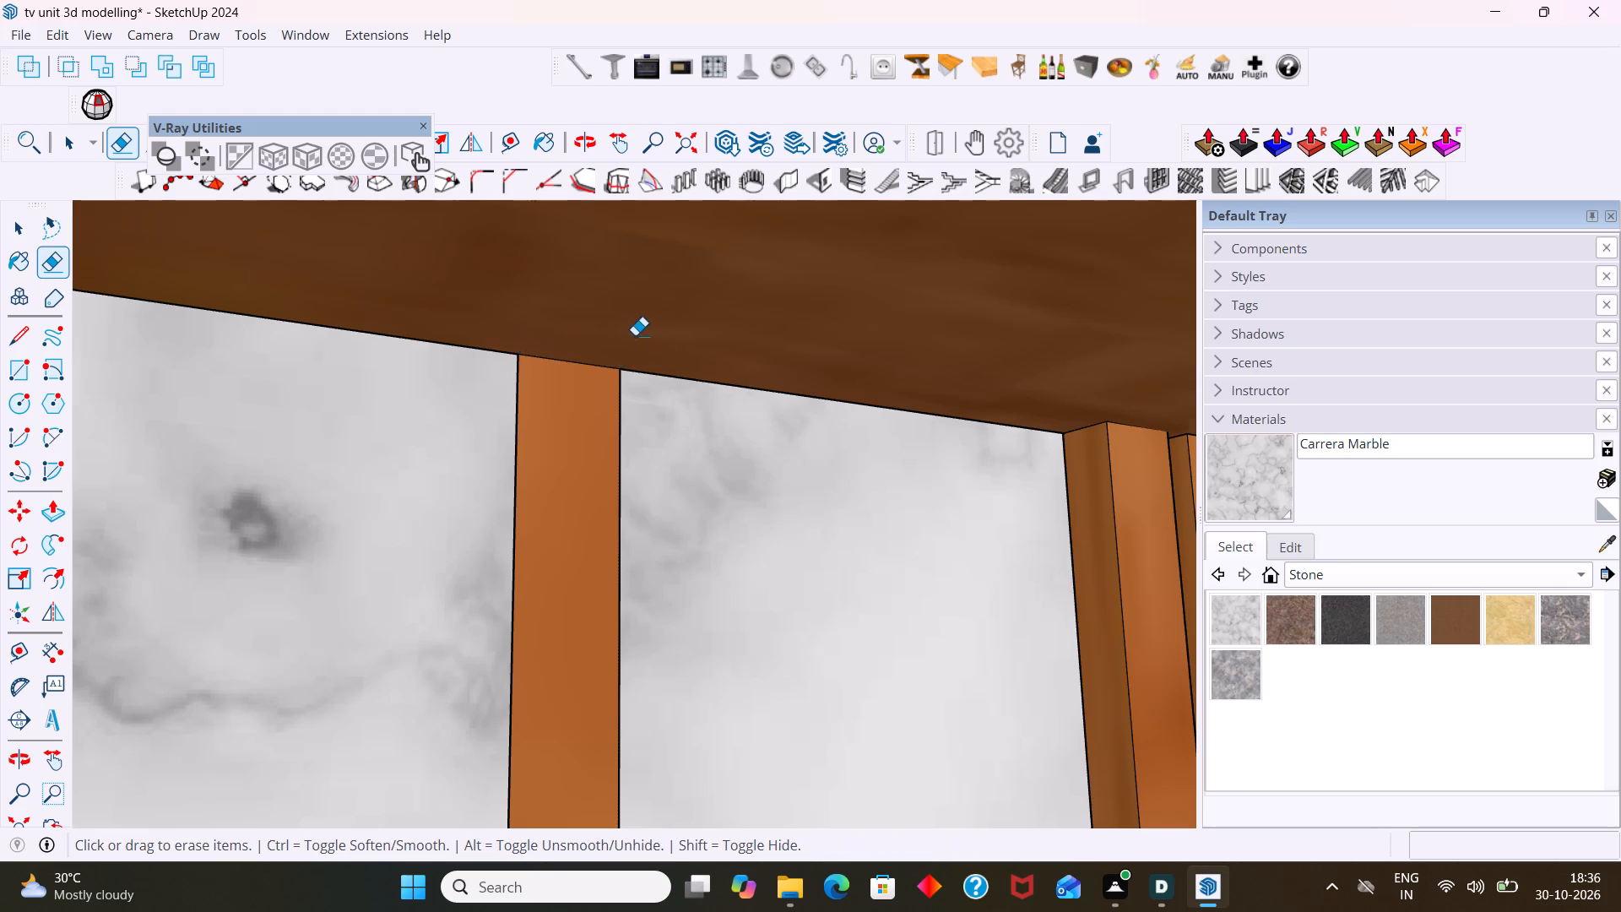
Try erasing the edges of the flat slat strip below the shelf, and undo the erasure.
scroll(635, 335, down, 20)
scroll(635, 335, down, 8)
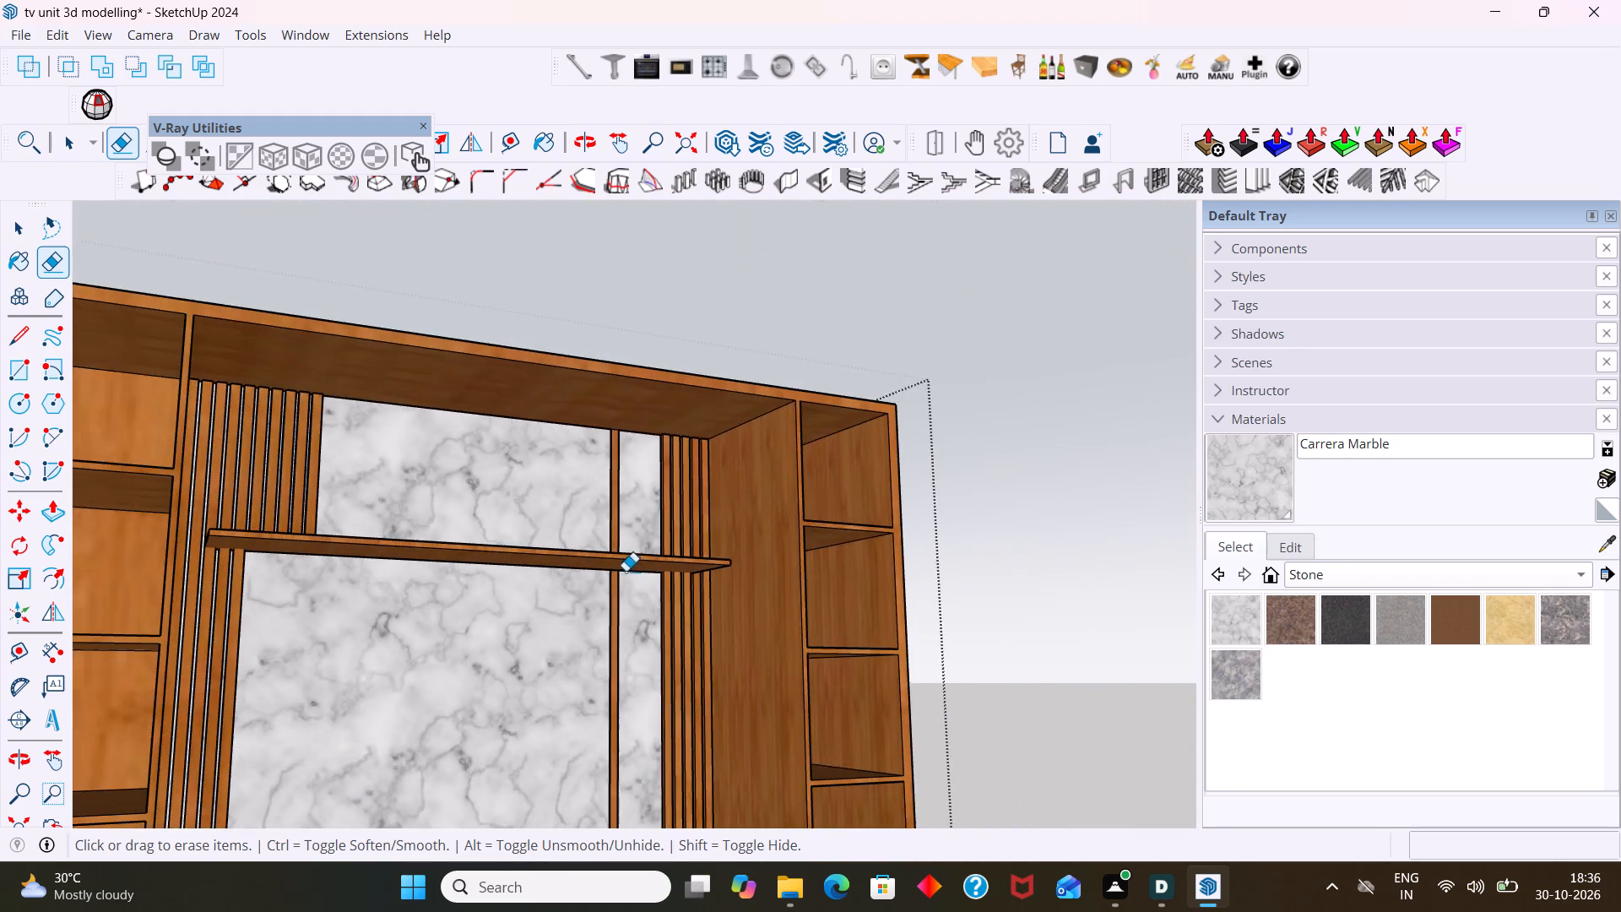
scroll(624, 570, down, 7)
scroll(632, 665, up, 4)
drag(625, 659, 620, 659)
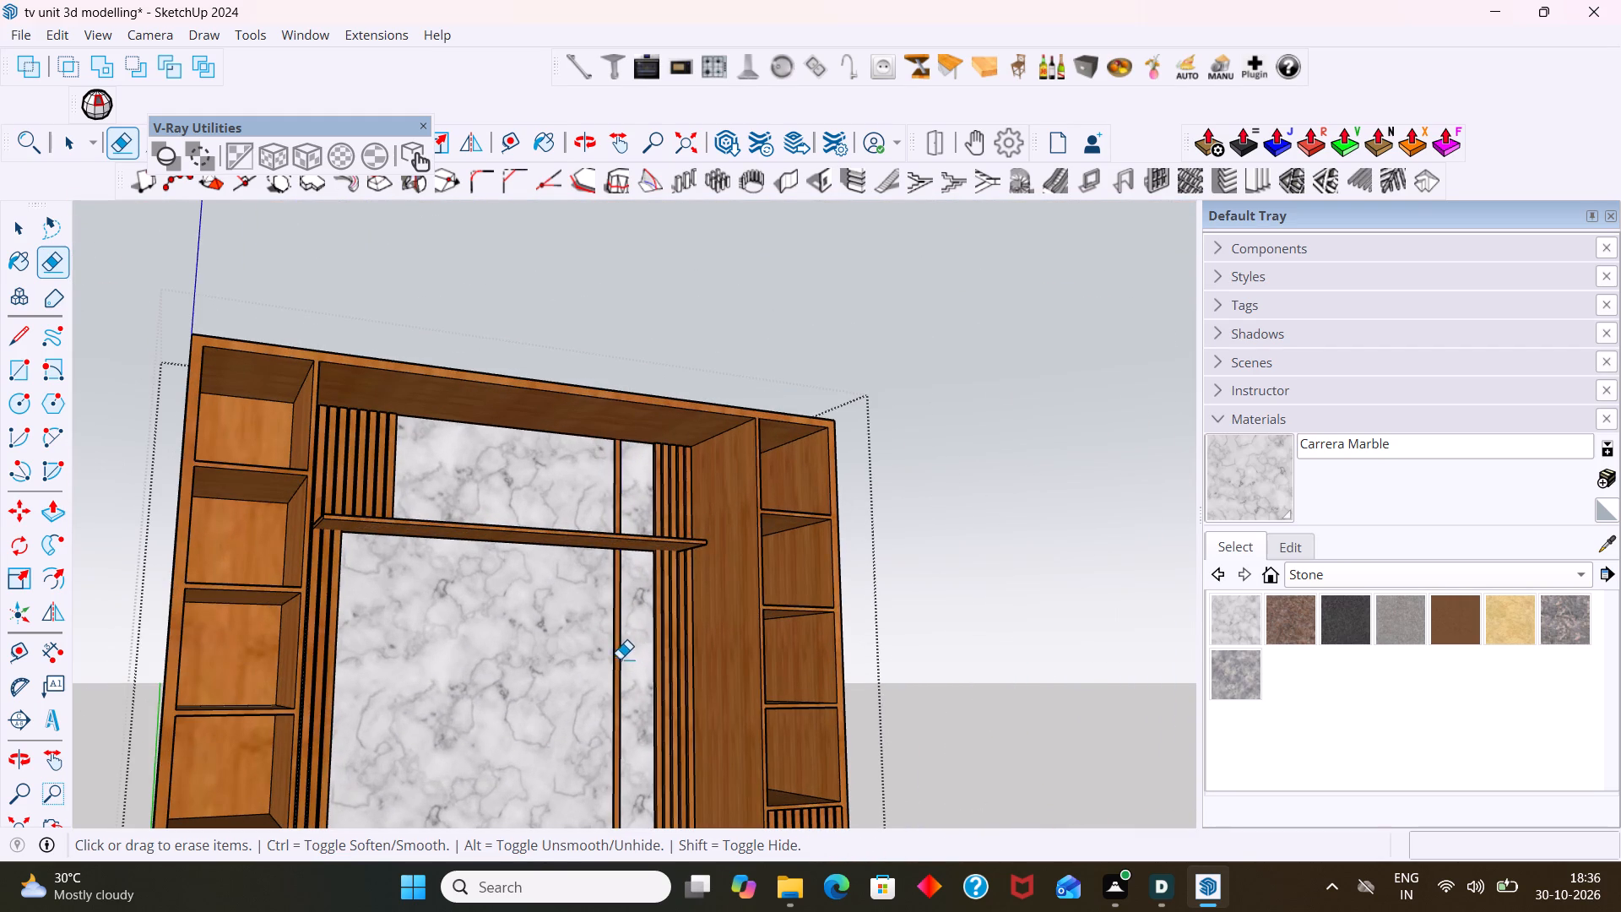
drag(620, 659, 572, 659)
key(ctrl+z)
Draw a rectangle about 30 x 490 mm over the right flat slat strip, from the top panel's underside down to the shelf.
key(space)
key(r)
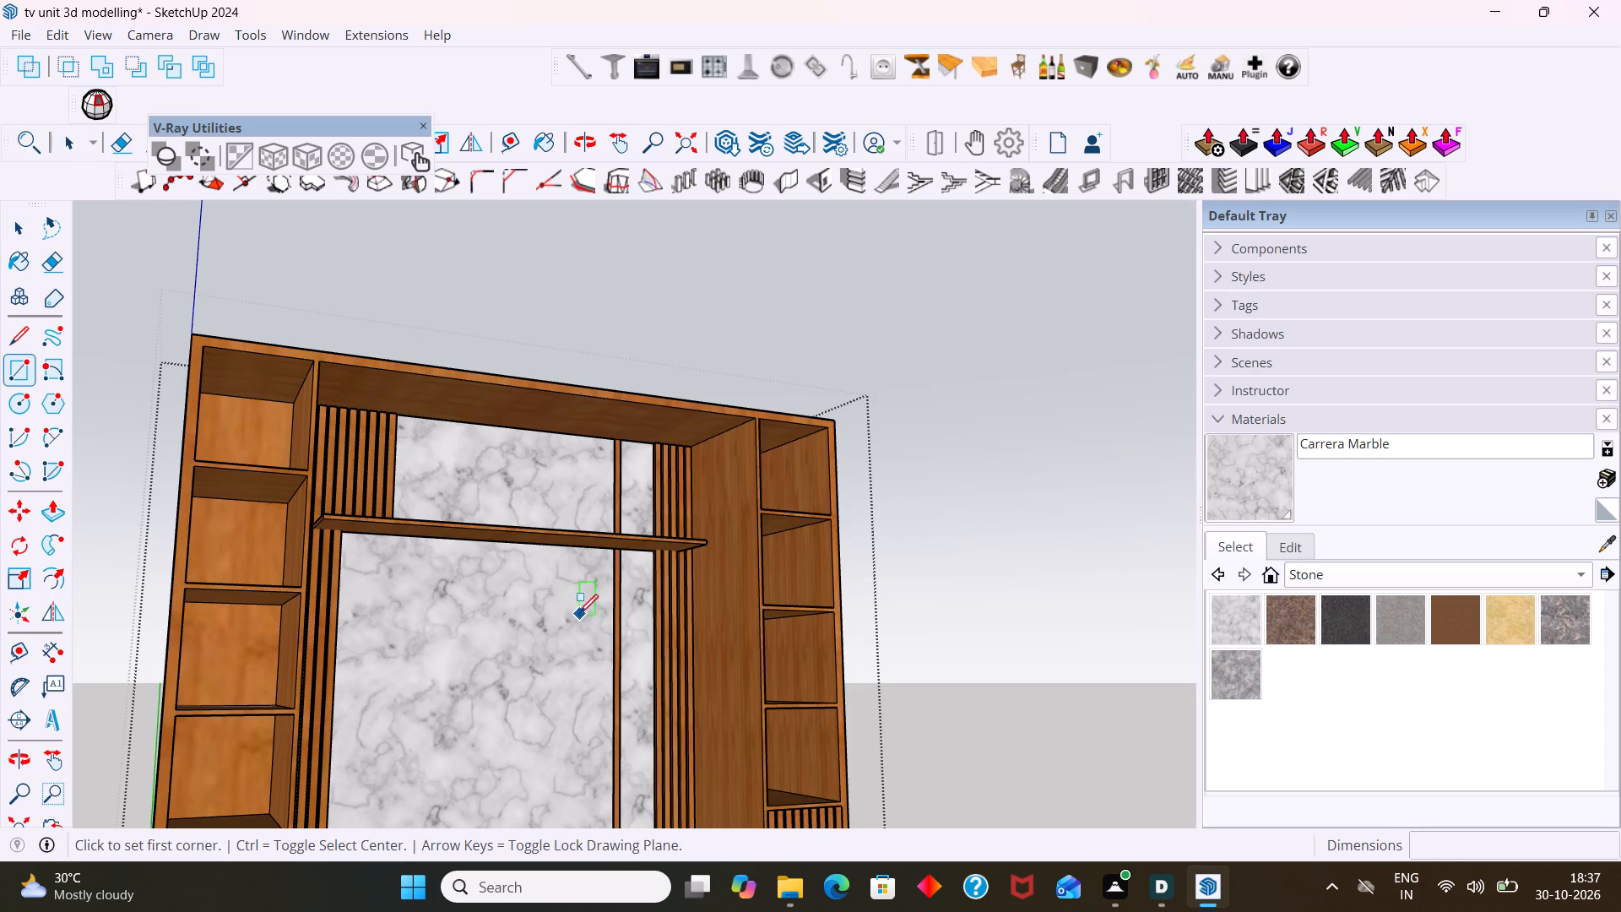
middle_drag(577, 634, 559, 759)
scroll(745, 522, up, 6)
middle_drag(611, 496, 645, 449)
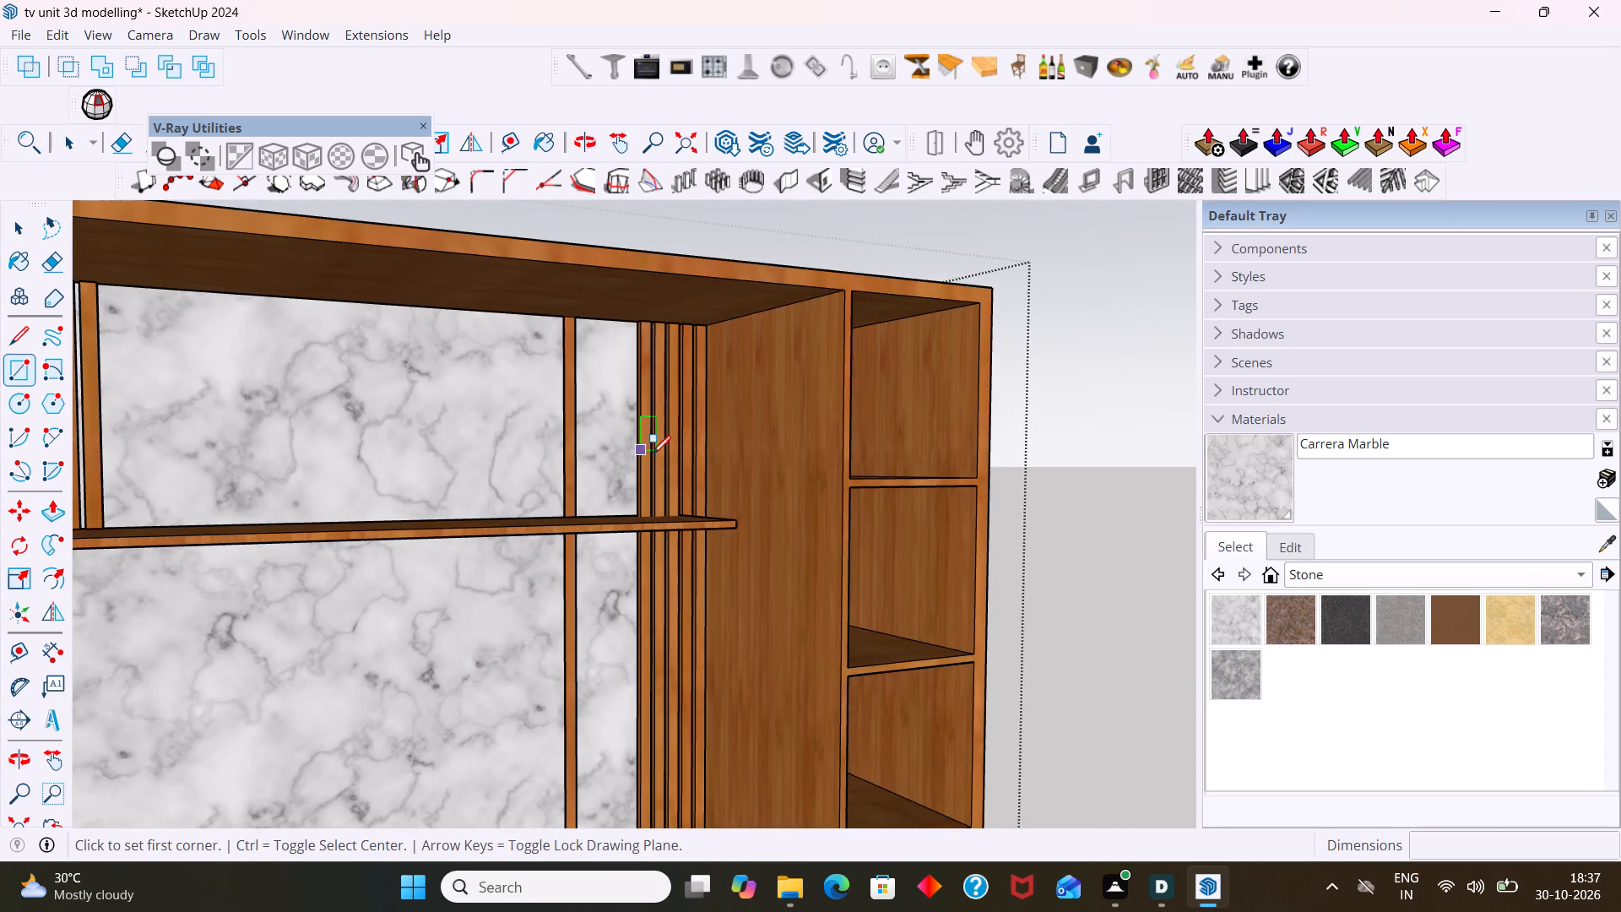
click(563, 319)
scroll(578, 506, up, 3)
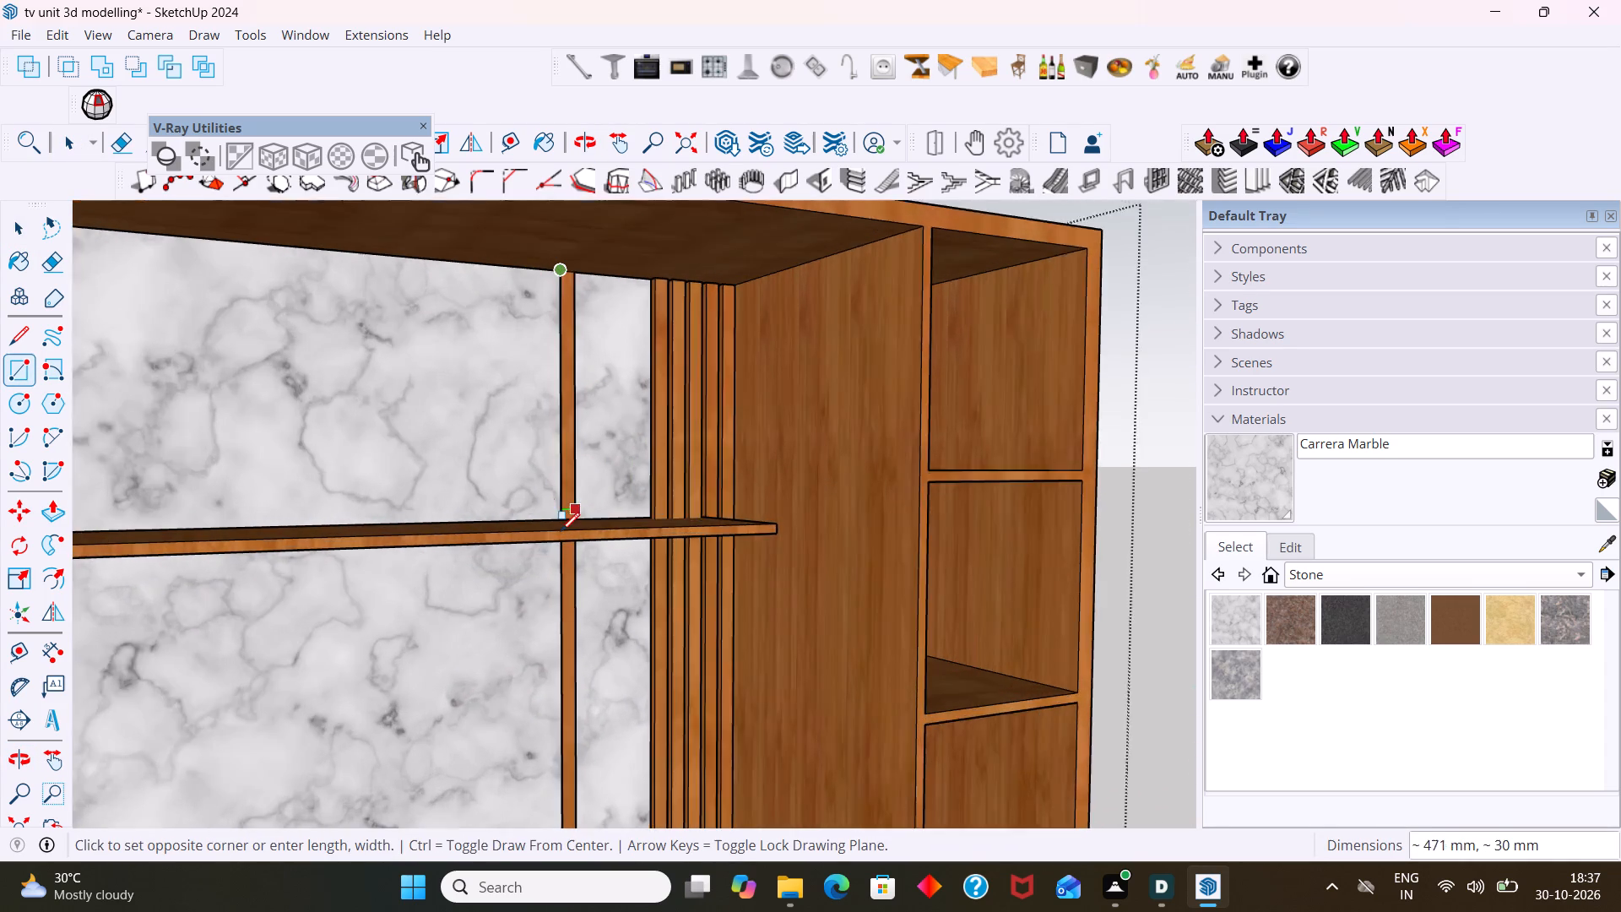
scroll(561, 531, up, 3)
click(581, 514)
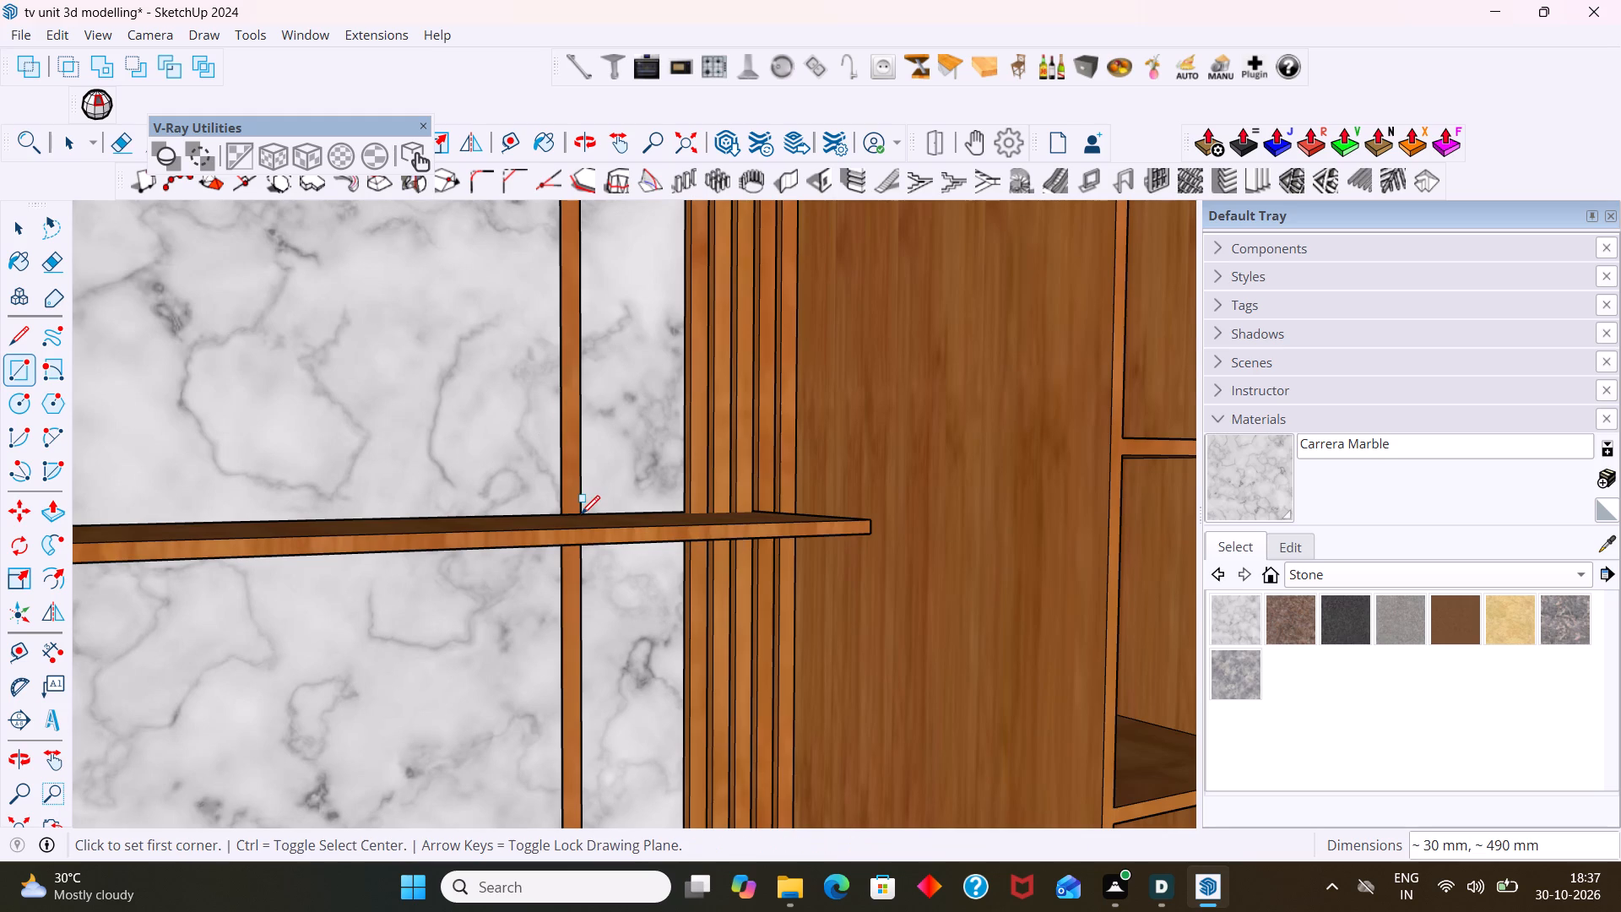
key(space)
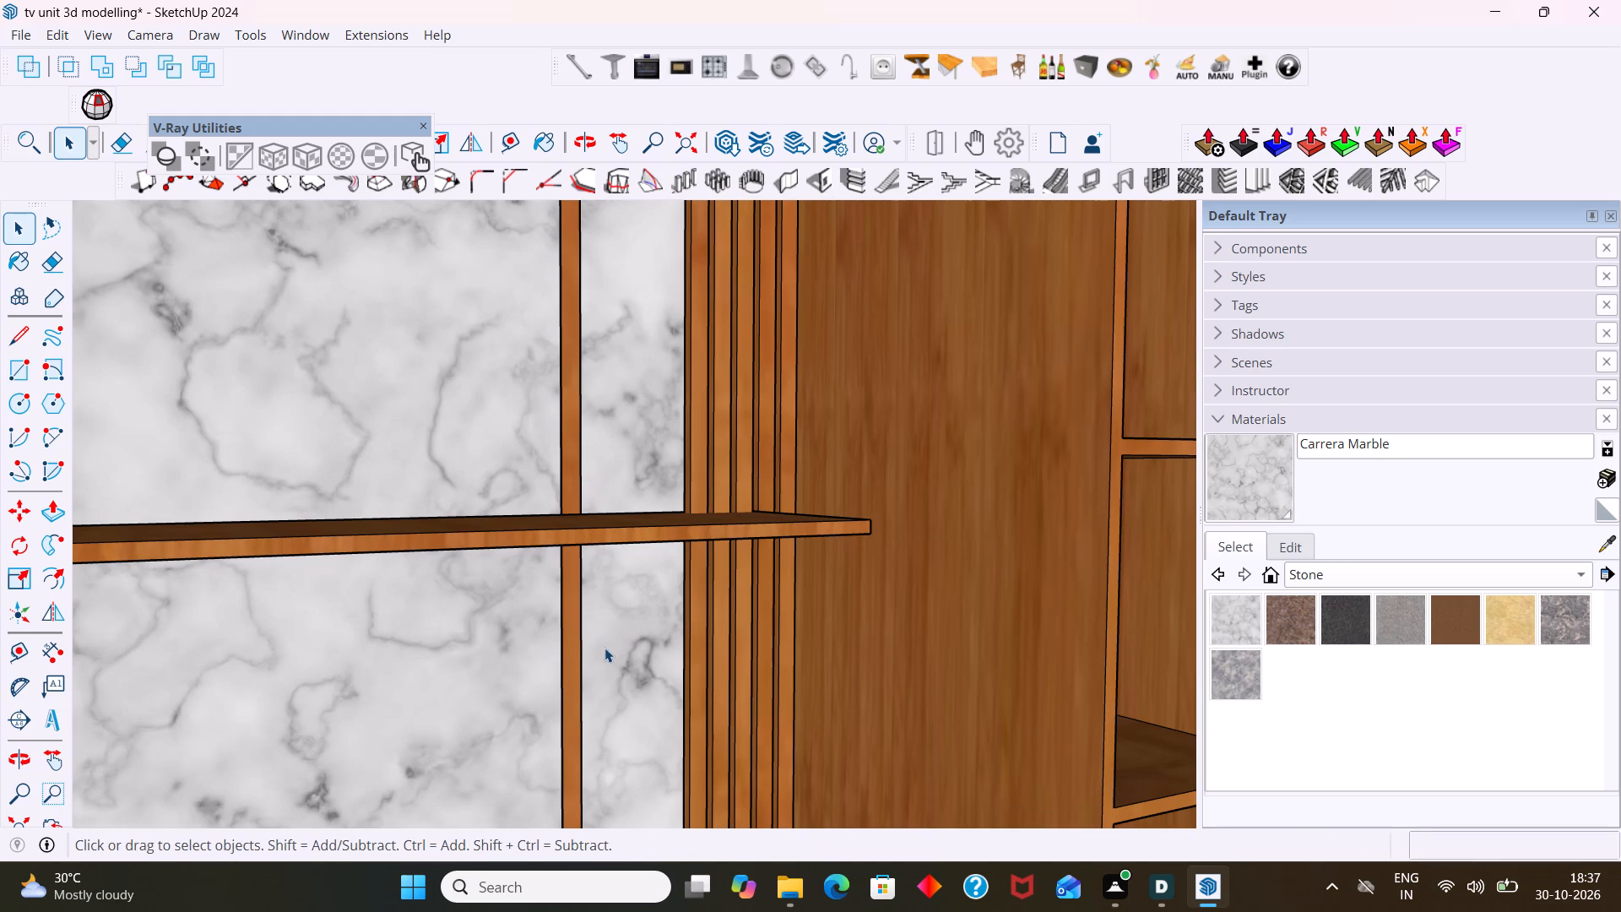
Erase the vertical edges of the flat slat strip below the shelf.
key(e)
drag(616, 647, 549, 644)
scroll(587, 633, down, 6)
key(space)
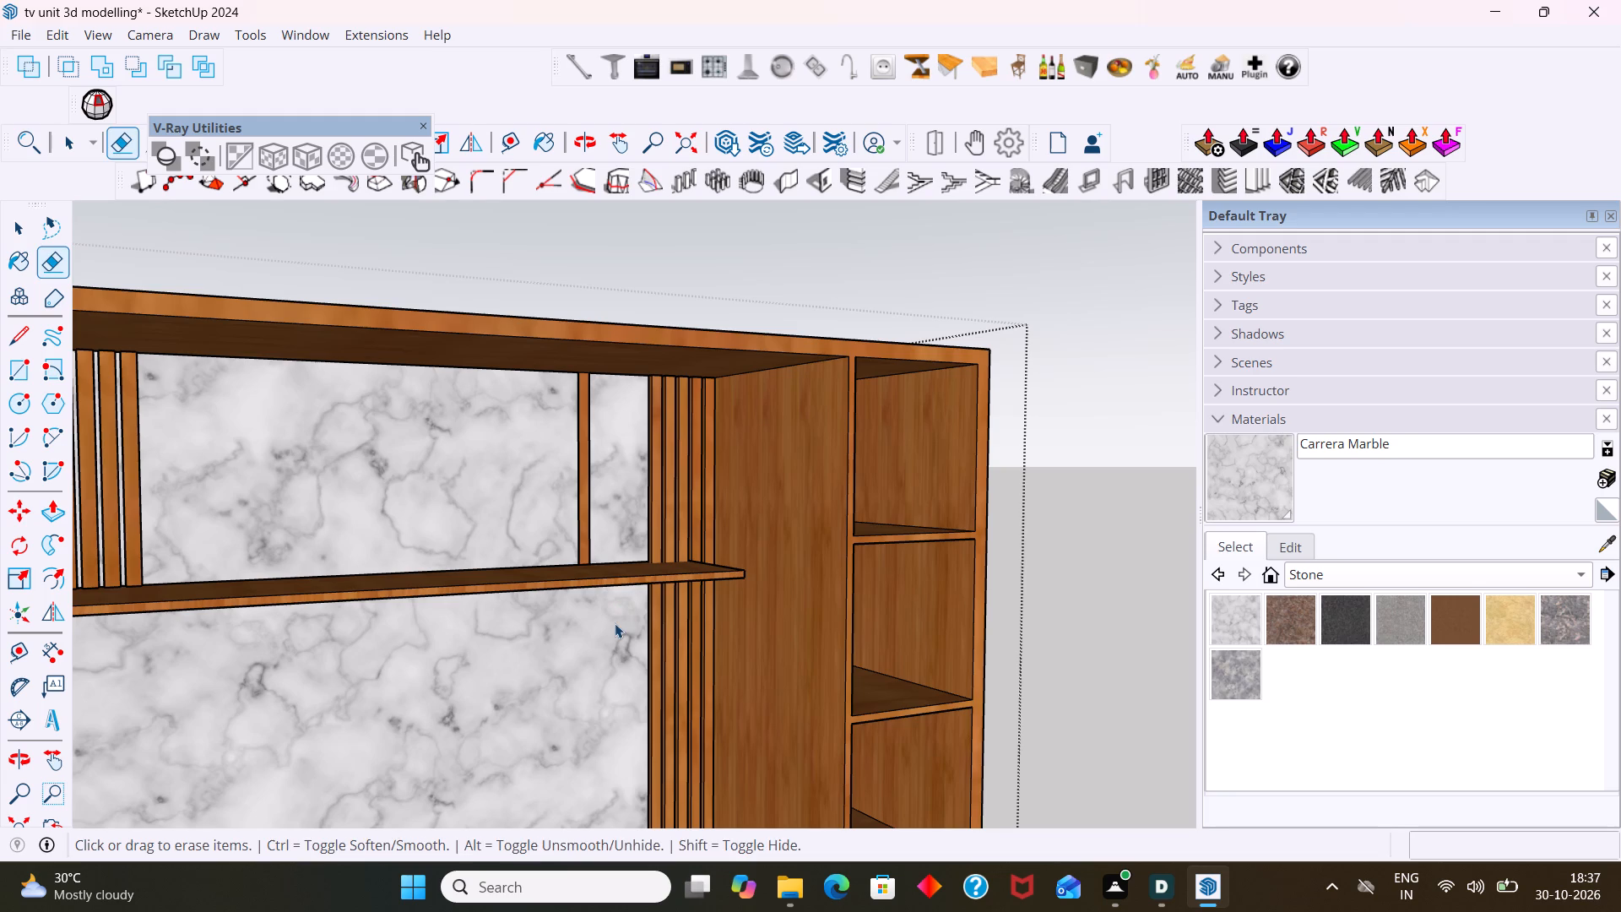
Group the flat strip above the shelf with its edges, and open the group with its face selected.
double_click(587, 554)
right_click(587, 554)
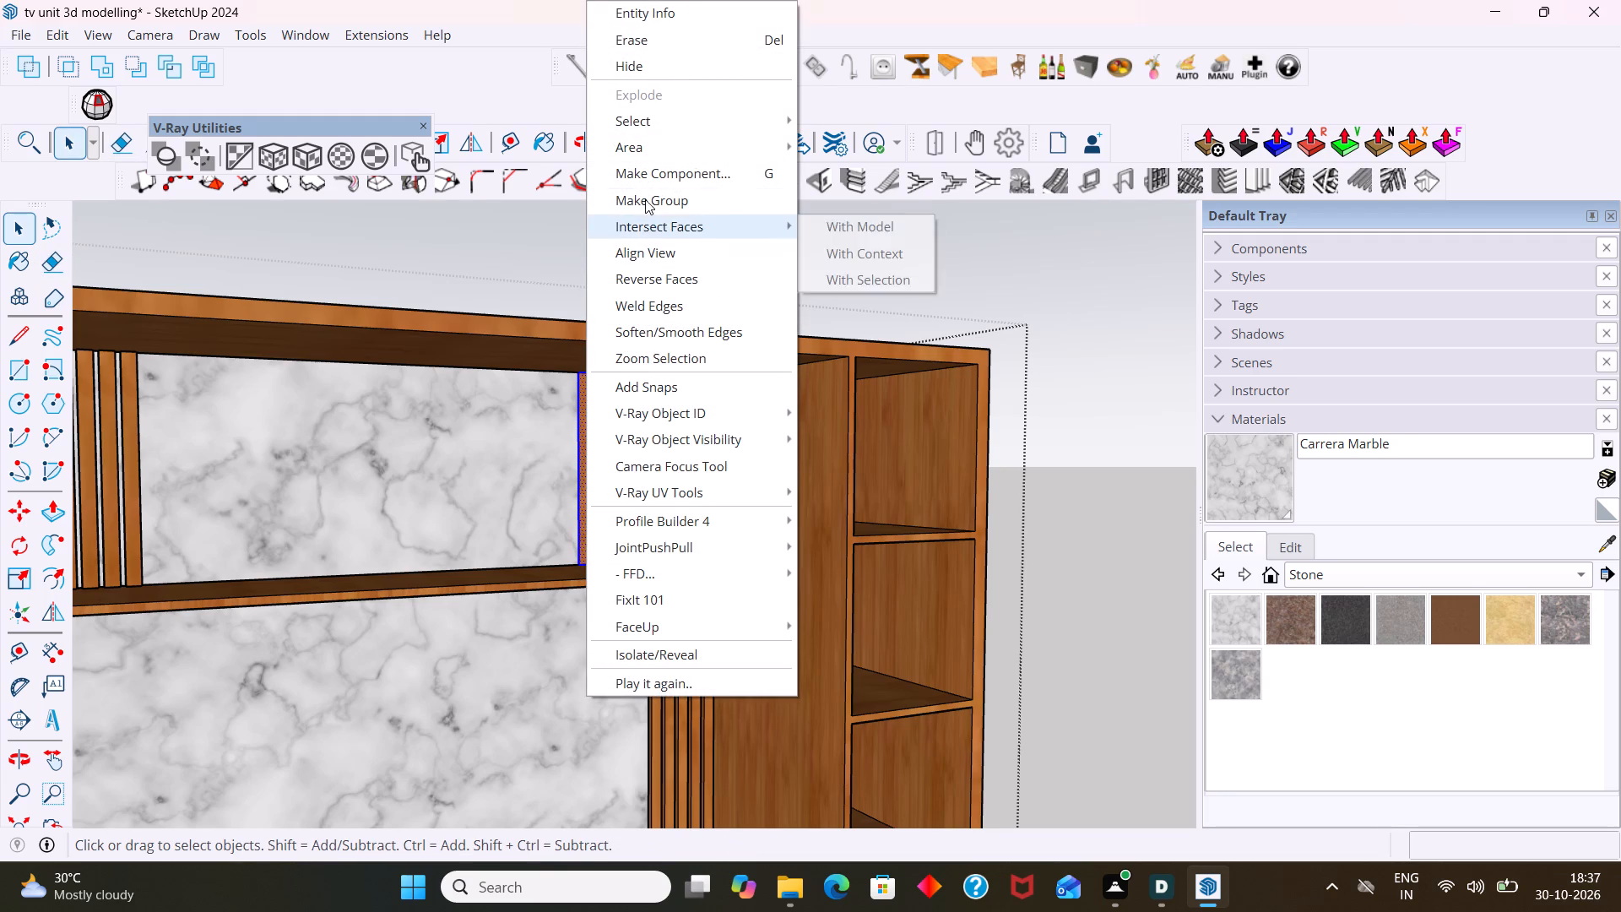
click(645, 193)
double_click(587, 430)
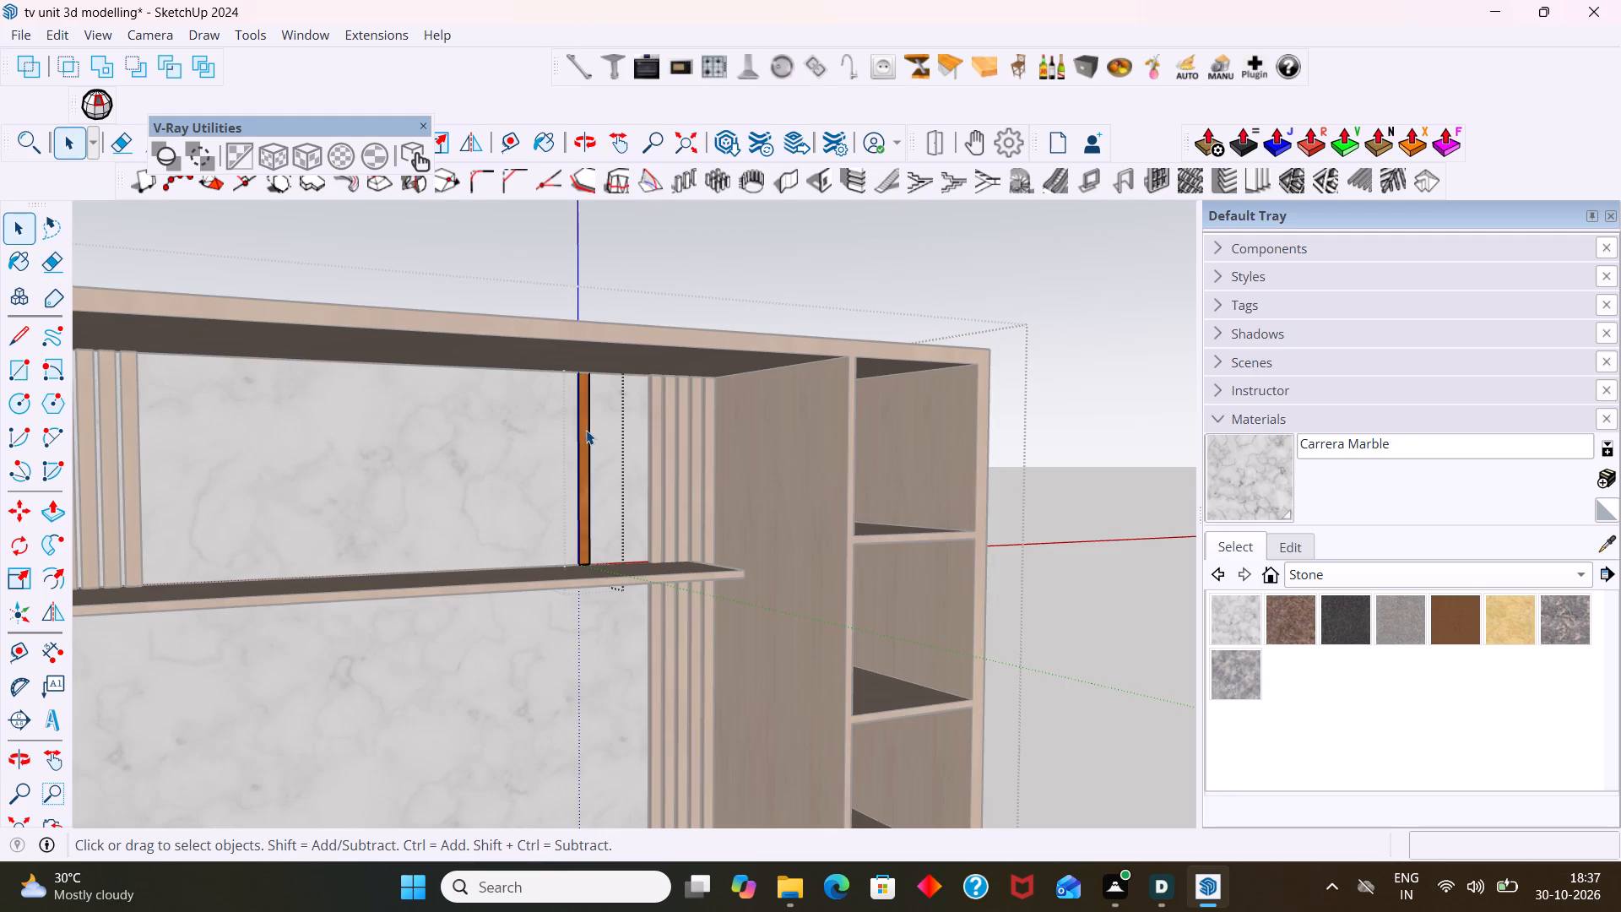
click(586, 430)
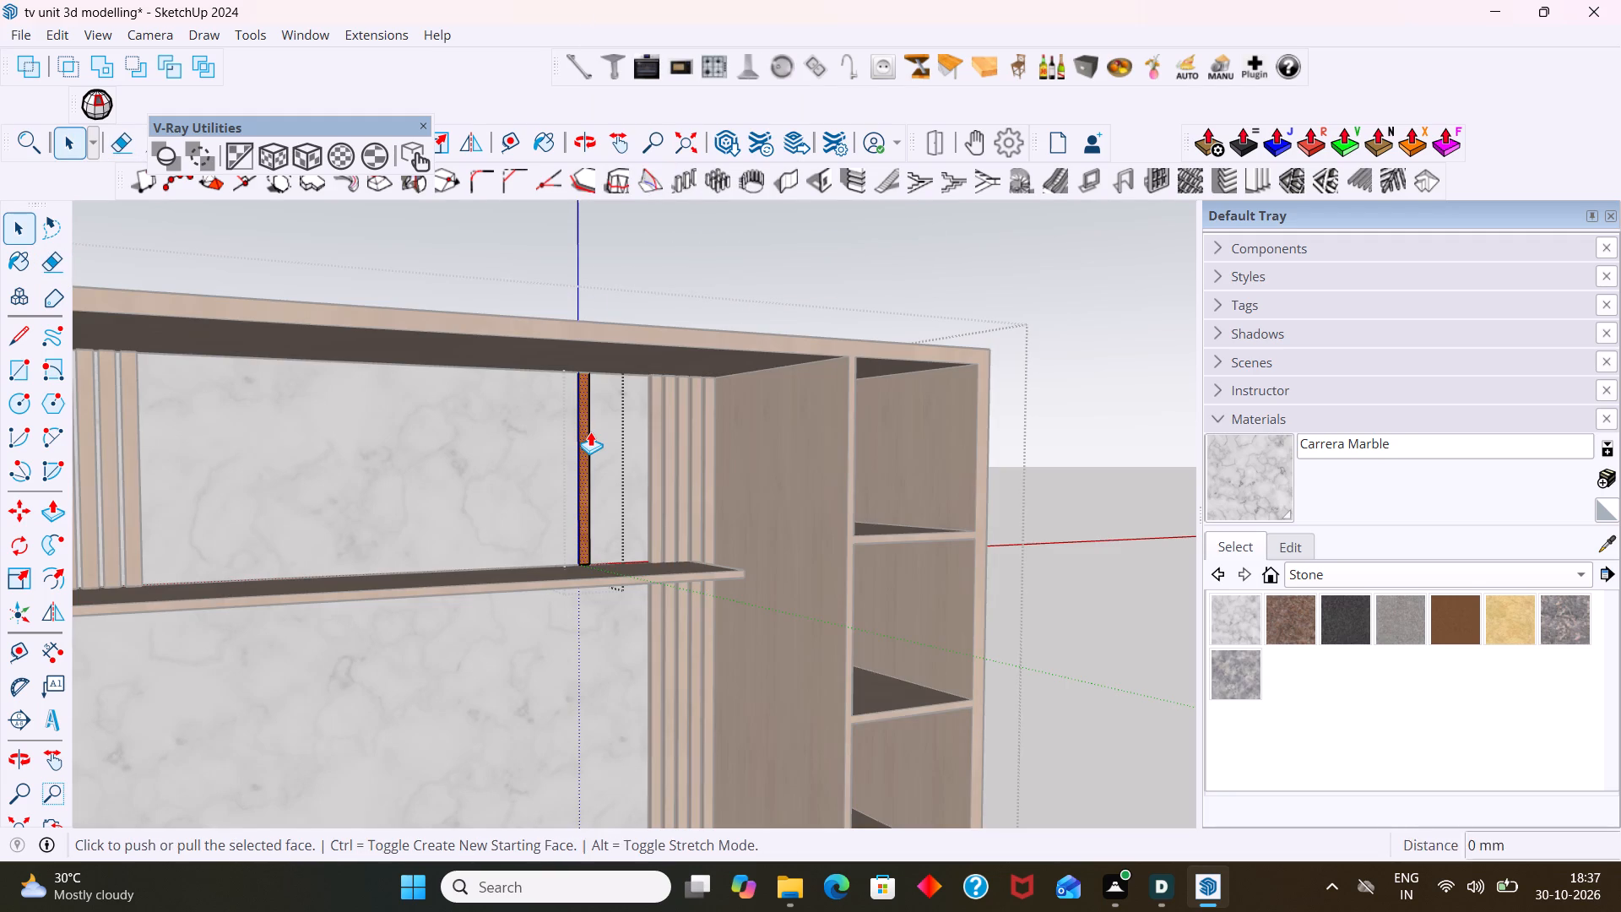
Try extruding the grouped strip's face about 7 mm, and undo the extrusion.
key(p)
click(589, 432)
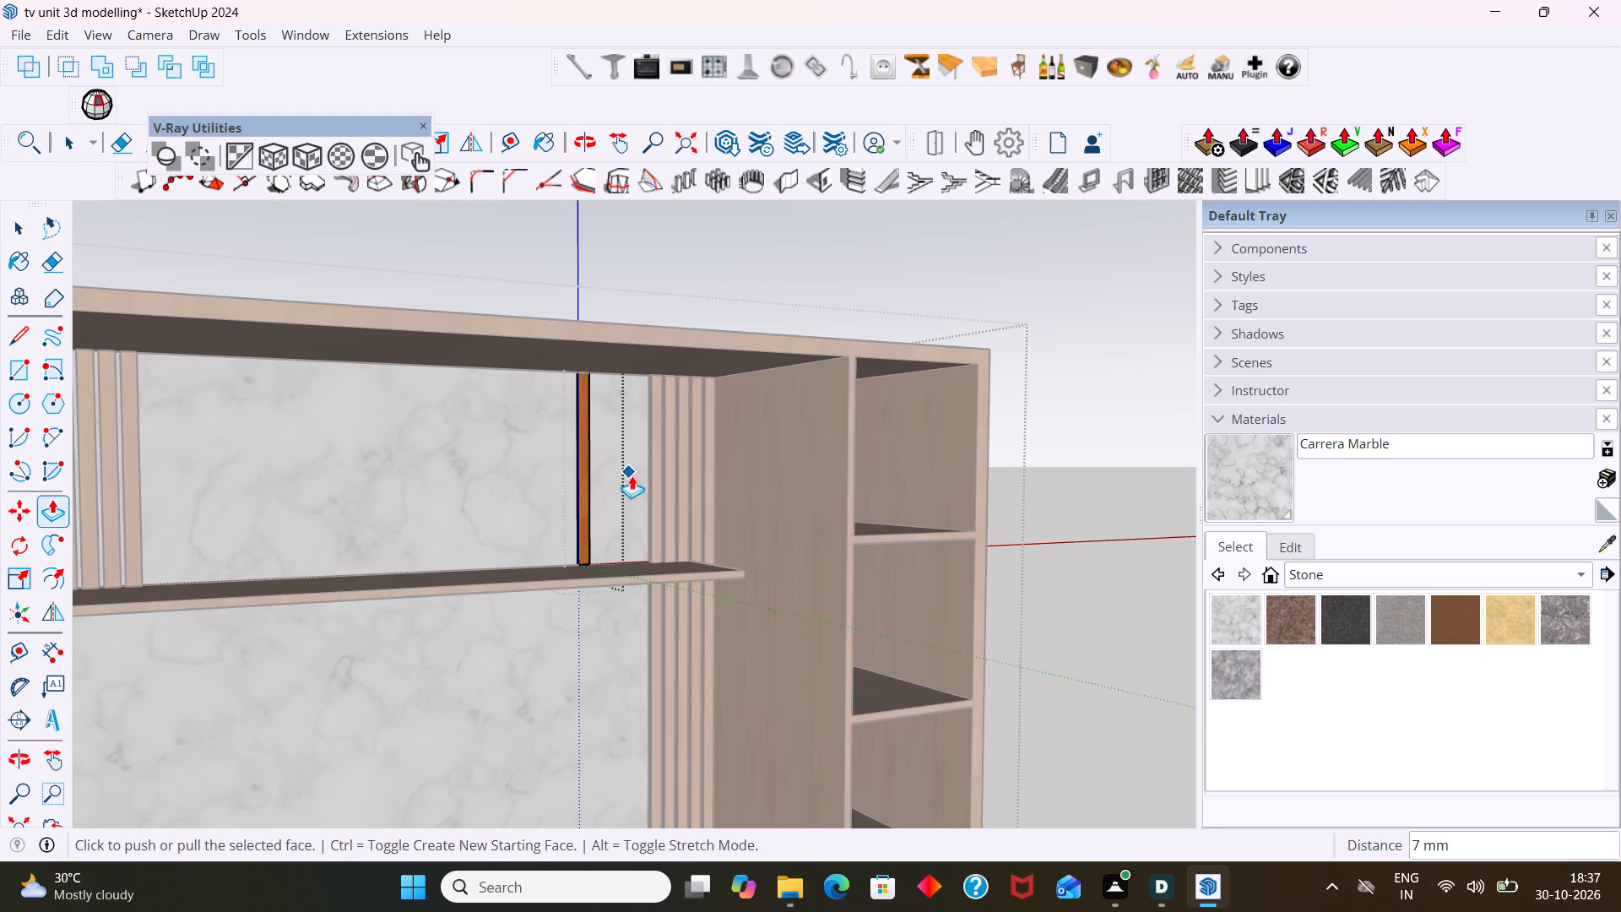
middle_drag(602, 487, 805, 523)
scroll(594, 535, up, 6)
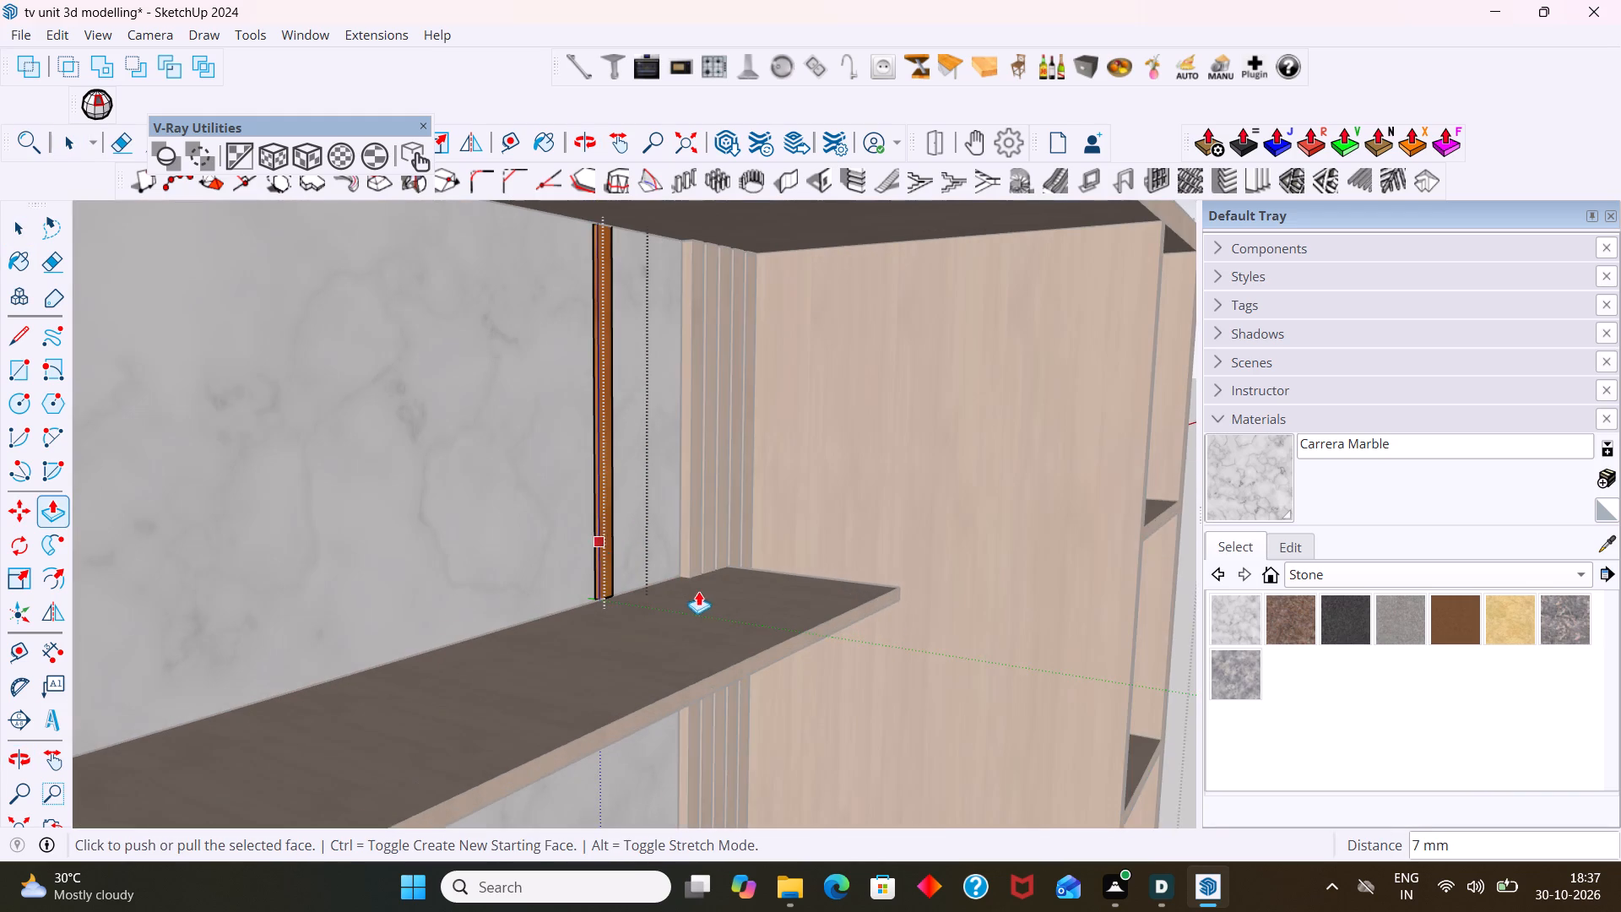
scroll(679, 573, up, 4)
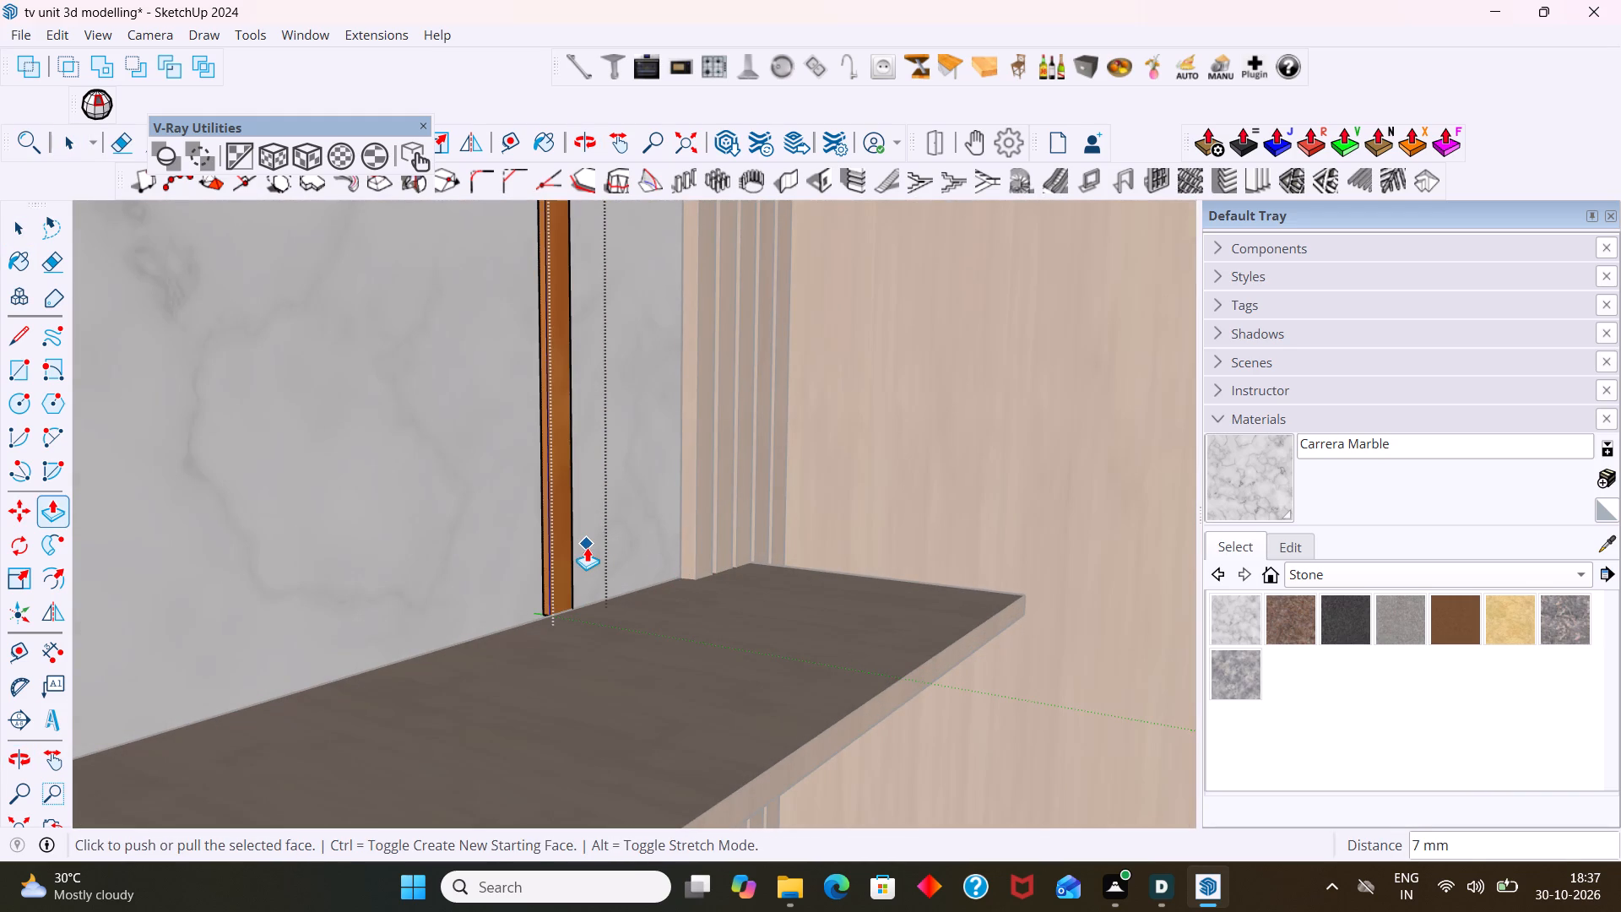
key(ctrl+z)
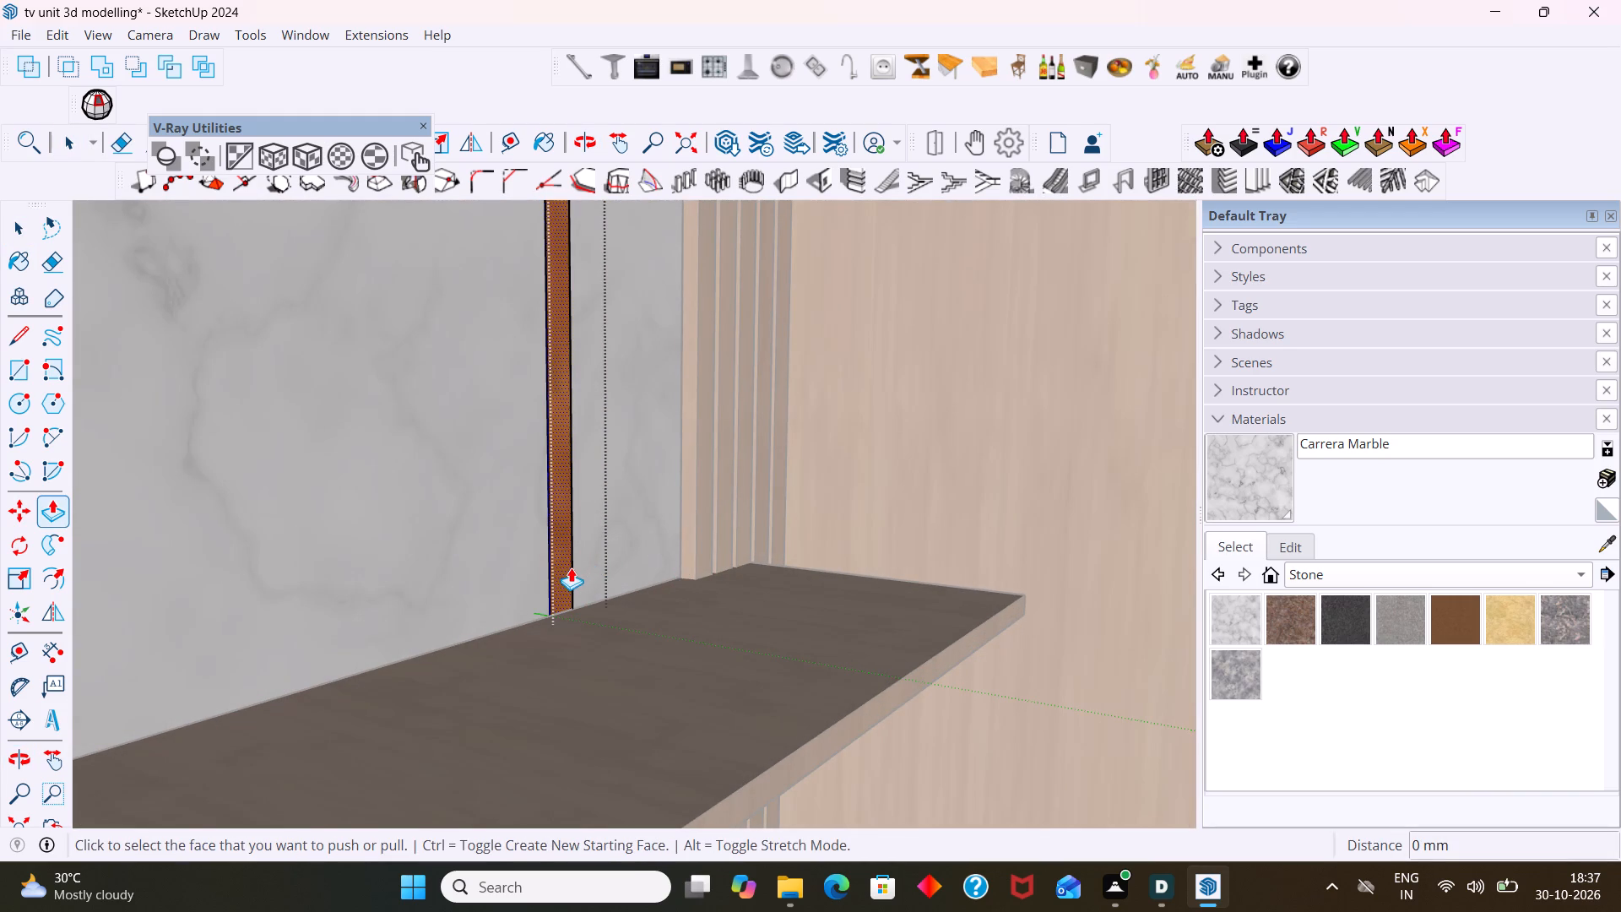
Extrude the grouped strip's face 18 mm outward from the marble, and close the group.
click(568, 570)
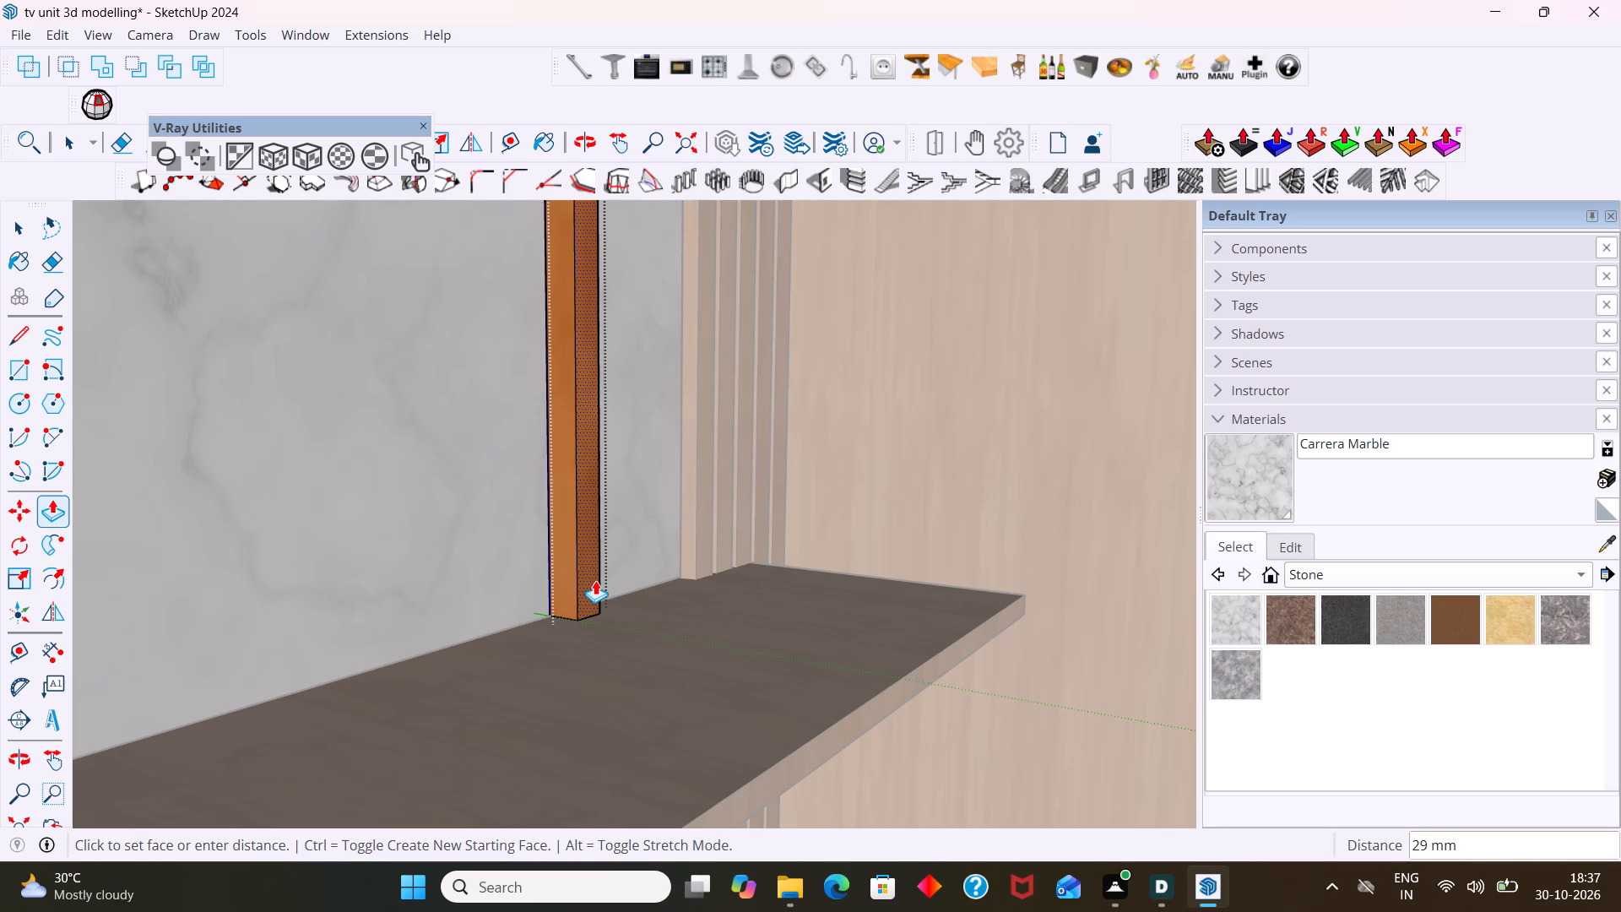
key(1)
key(8)
key(Return)
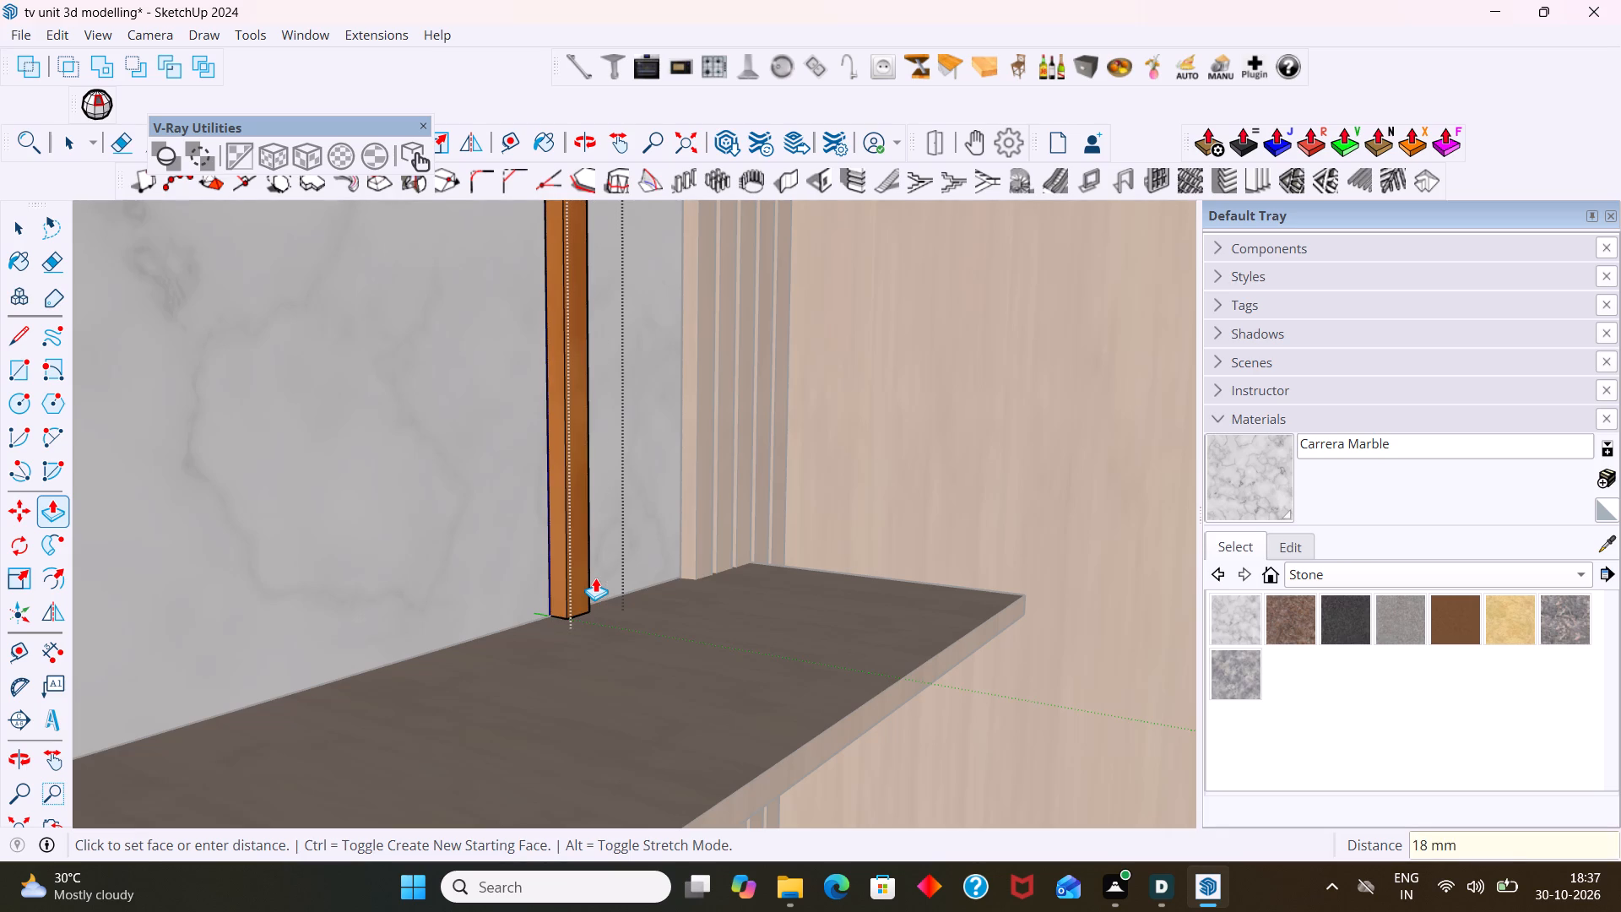
key(space)
scroll(612, 575, down, 13)
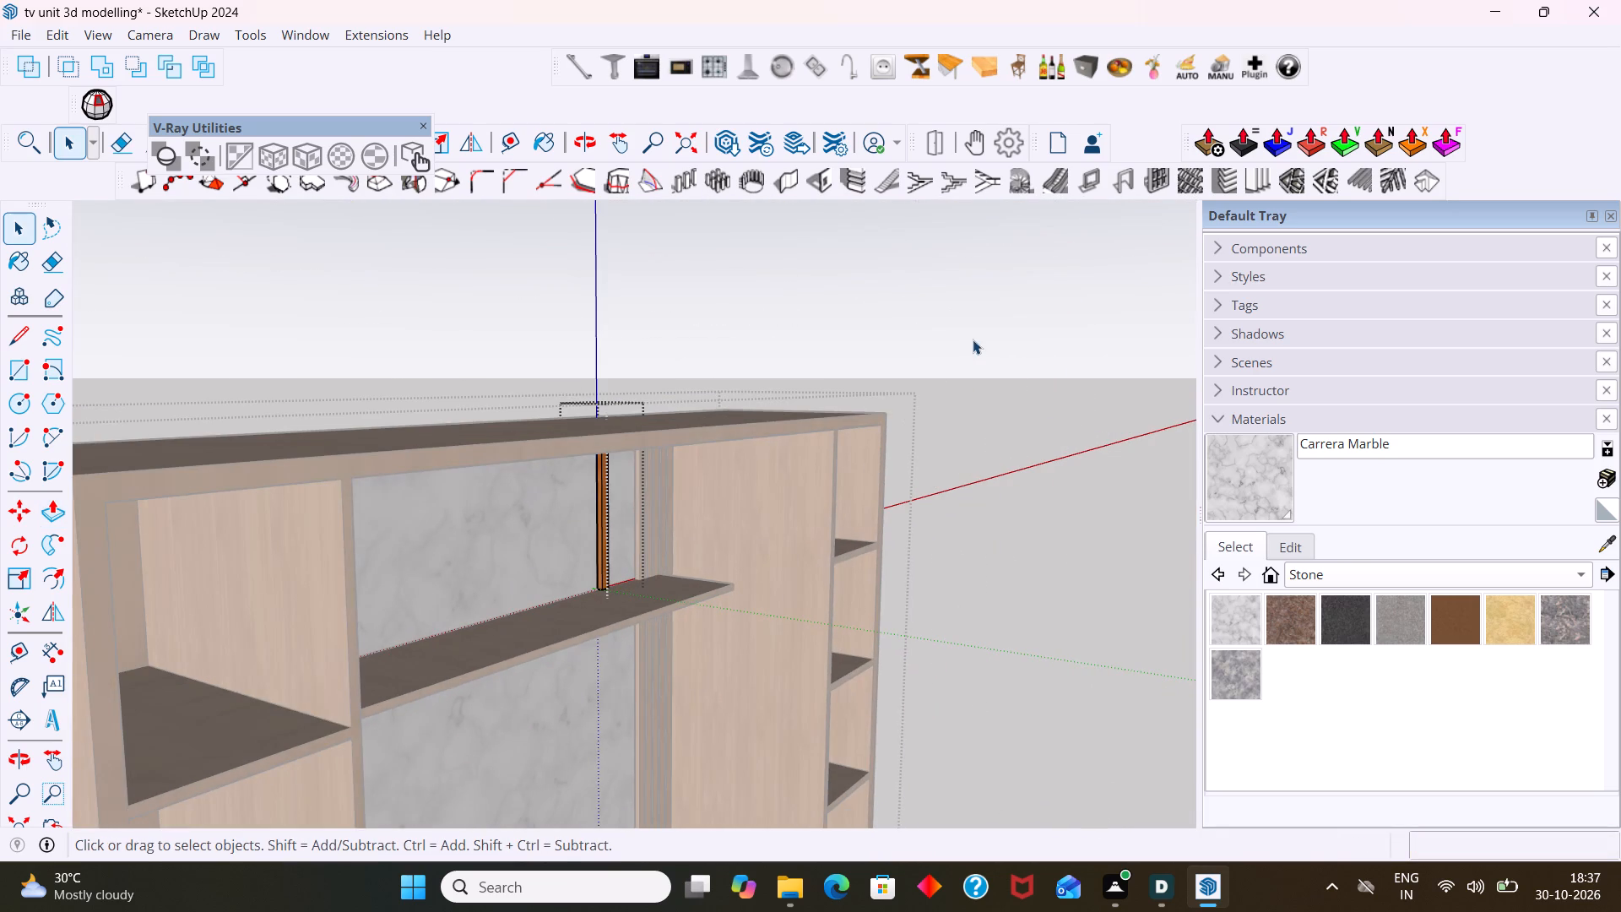
click(973, 339)
Copy the new slat above the shelf 40 mm along the red axis toward the right slat panel, with 6 copies.
middle_drag(761, 413, 344, 460)
middle_drag(465, 483, 423, 486)
scroll(686, 540, up, 6)
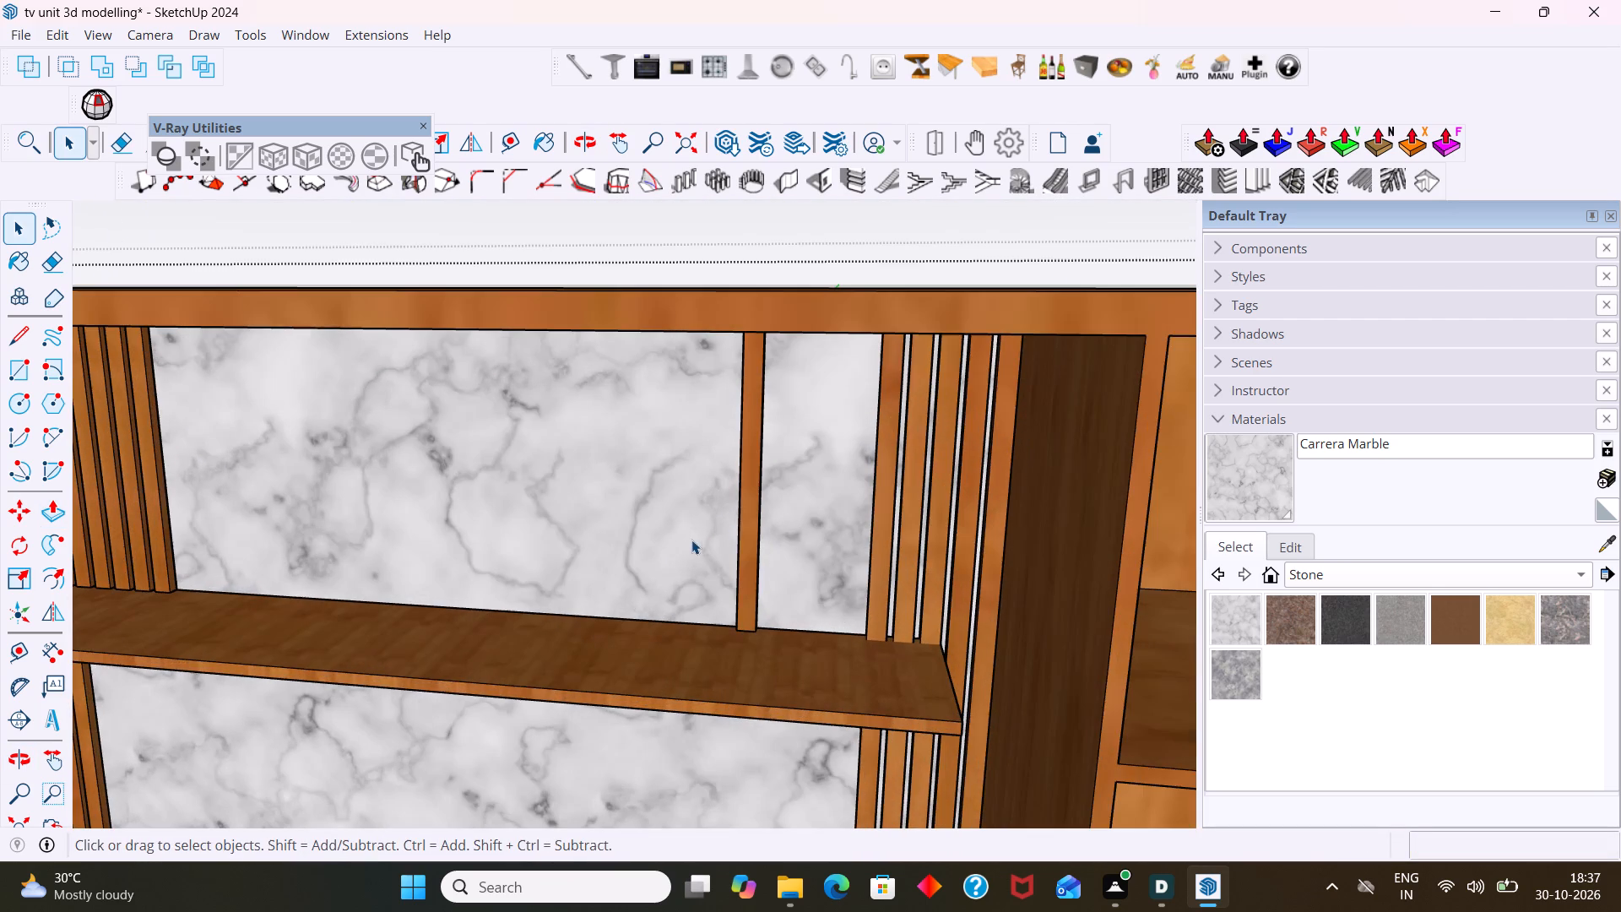
click(756, 514)
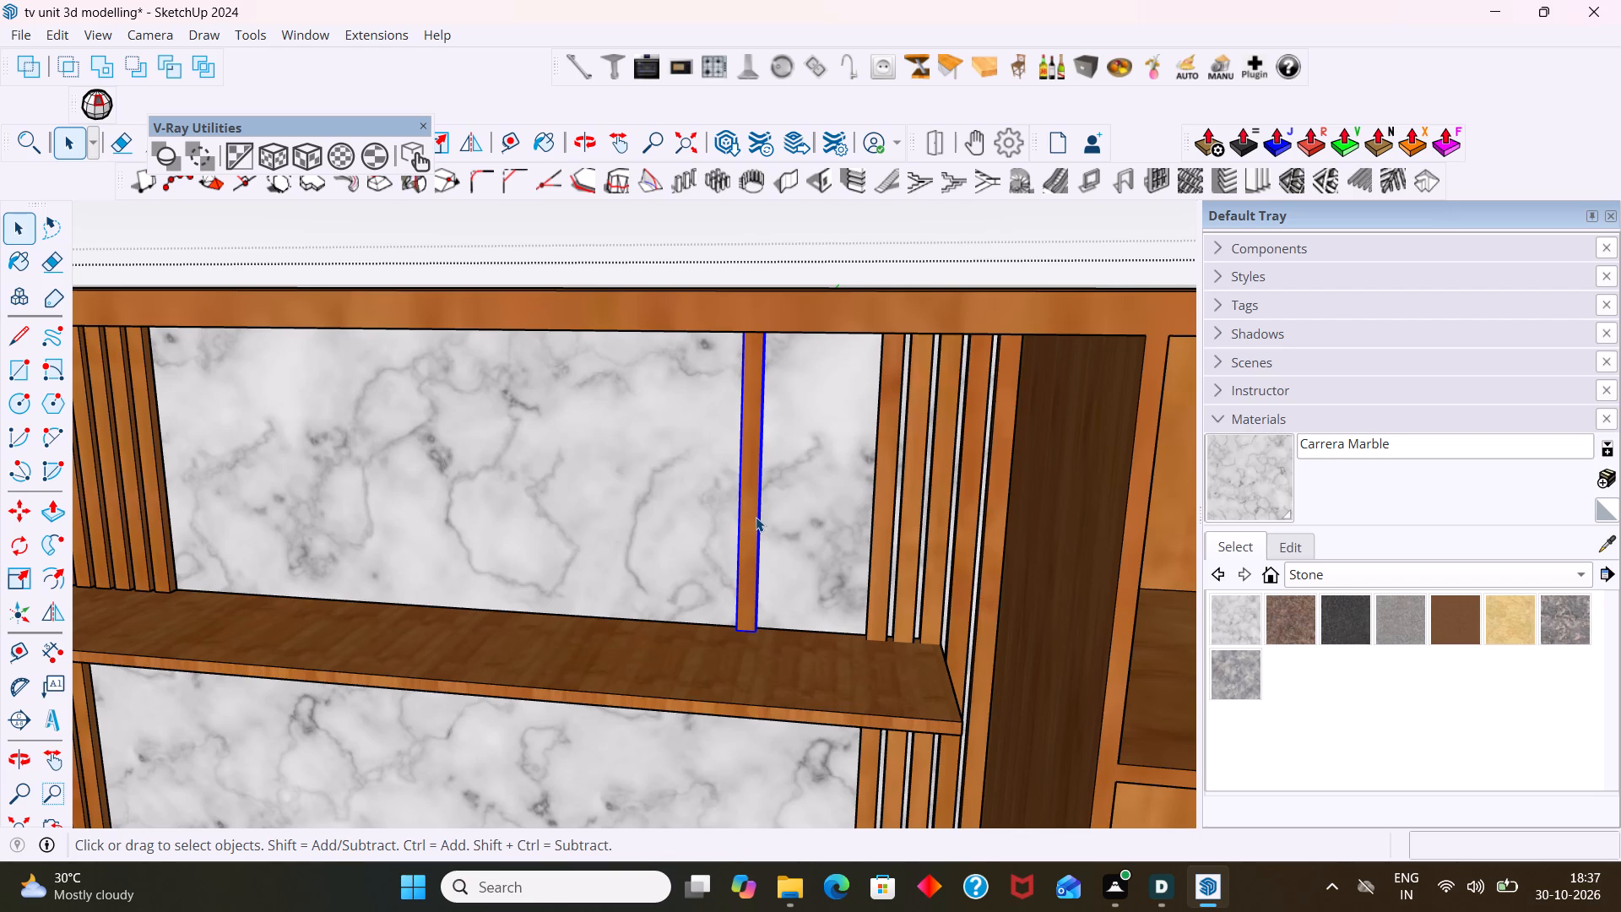
key(m)
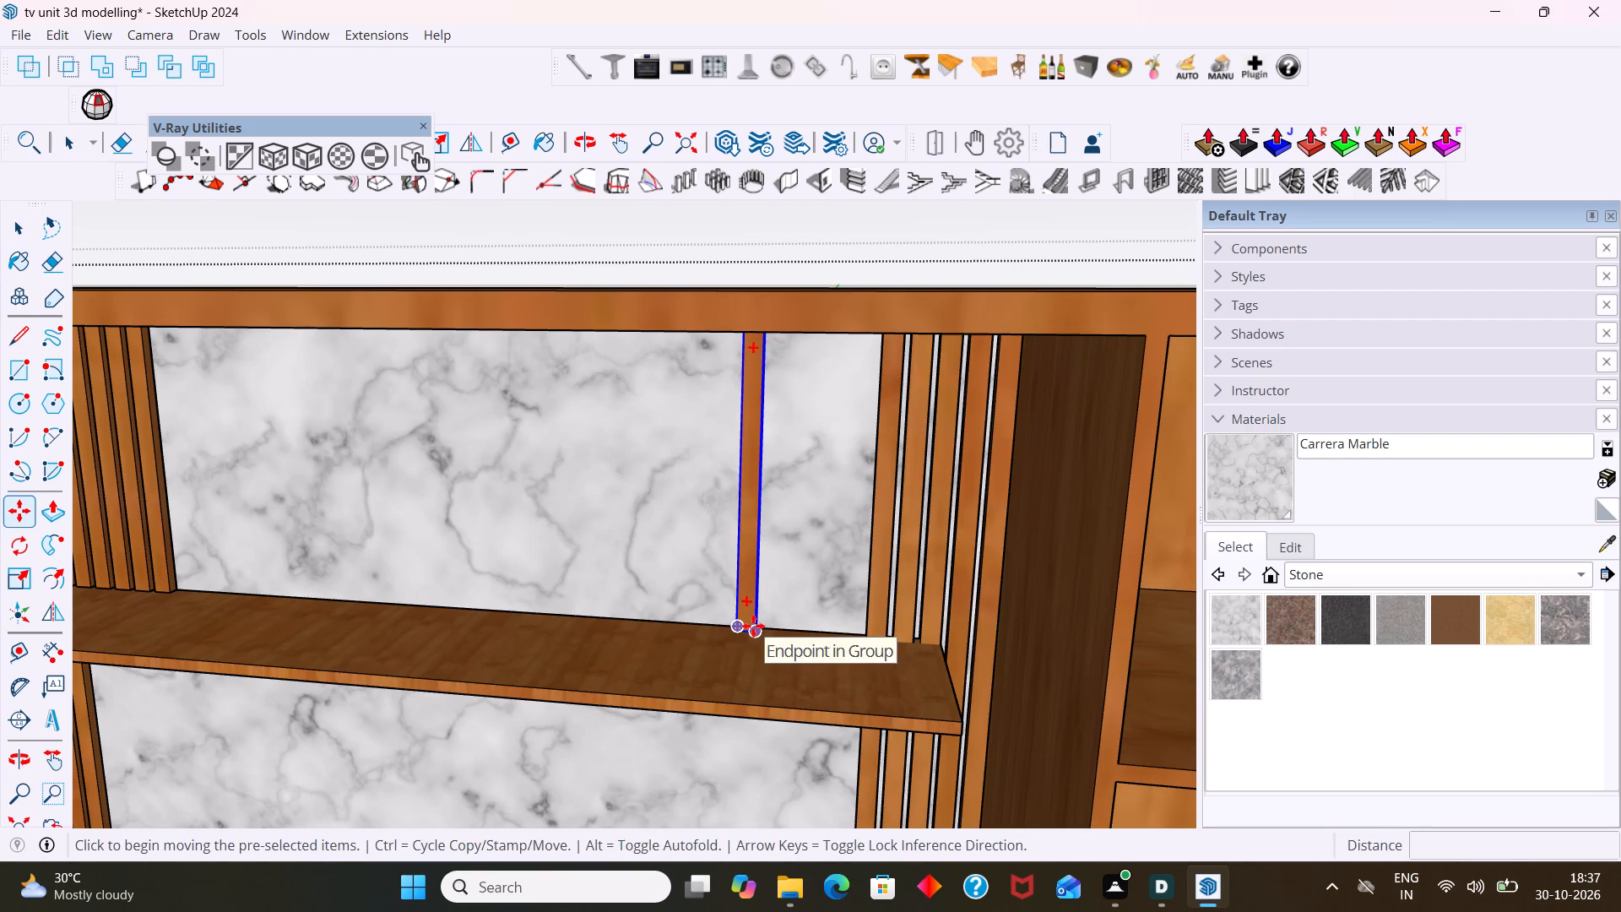
click(753, 626)
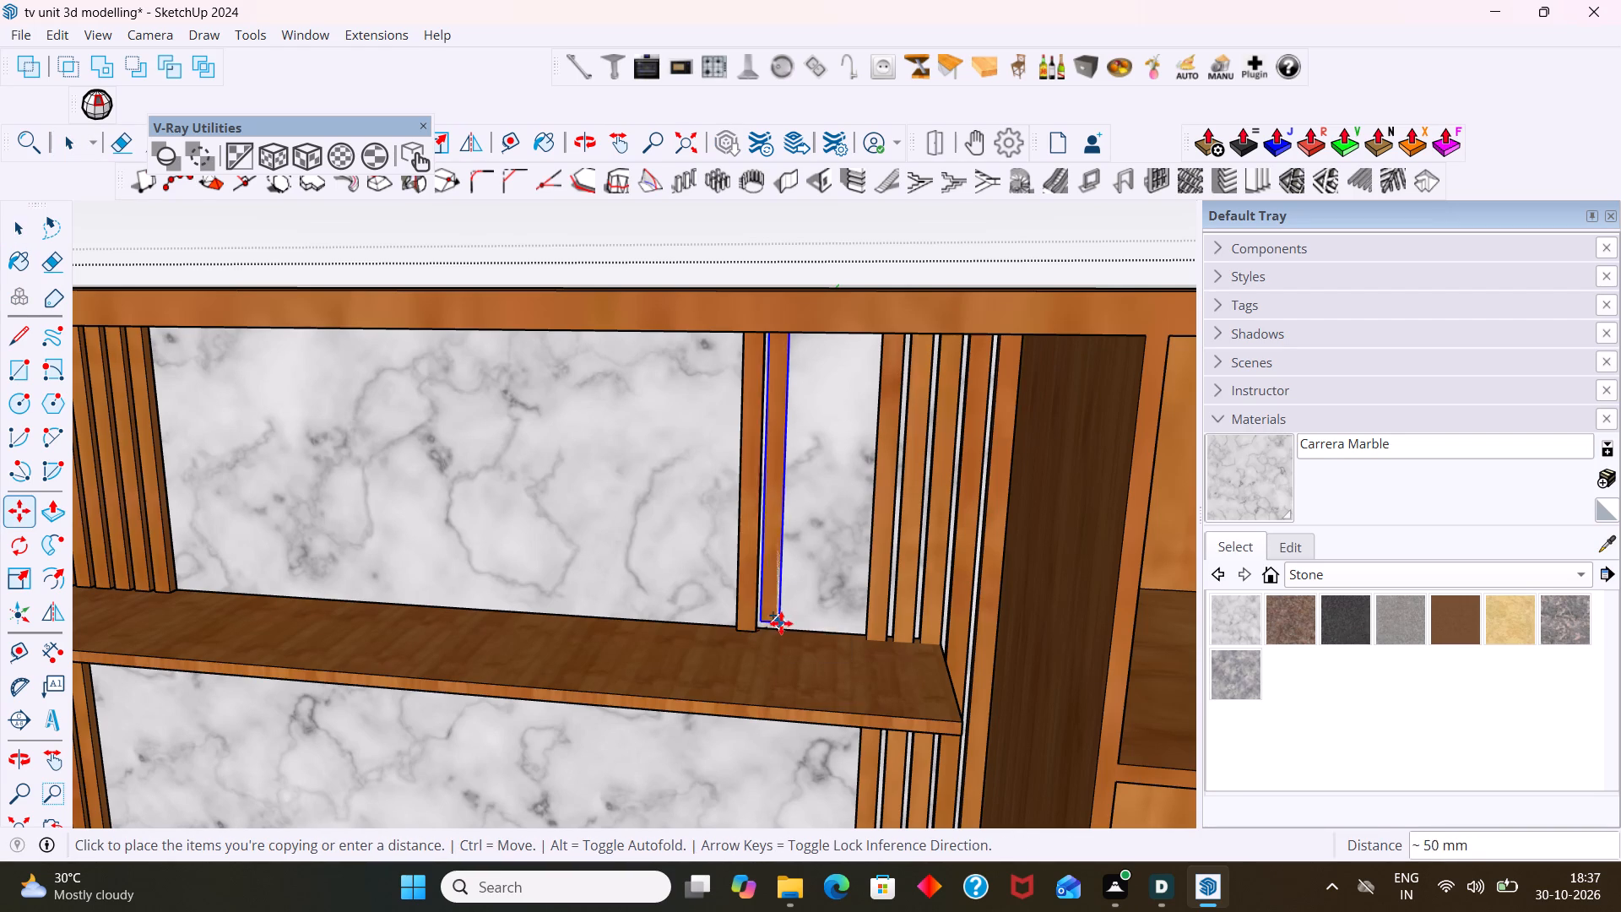
key(Right)
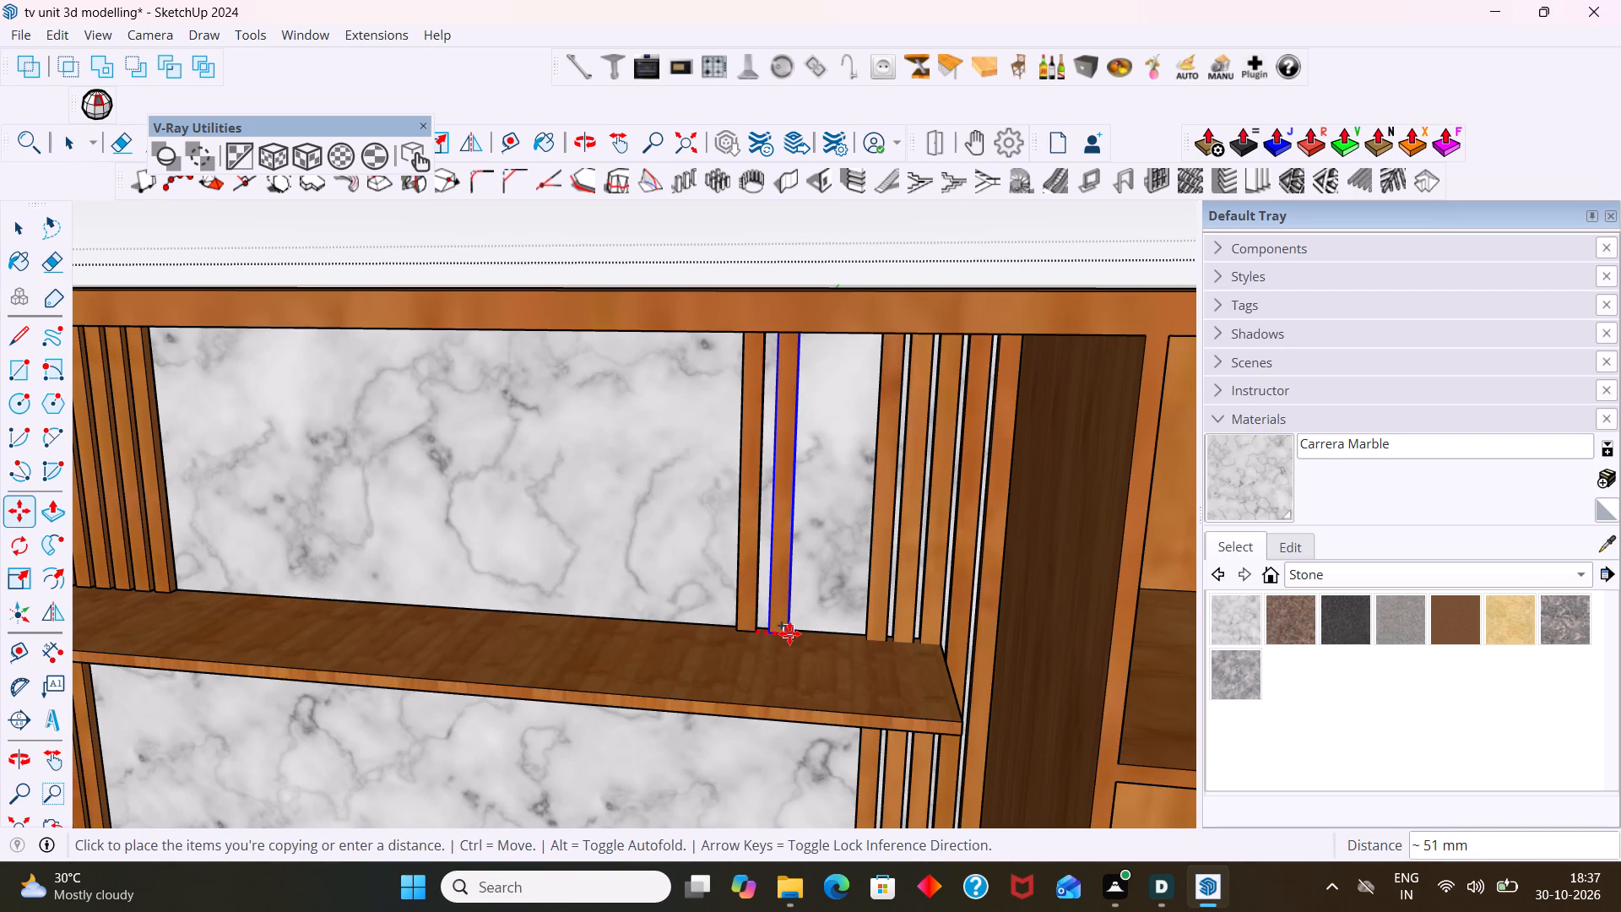
text(40)
key(Return)
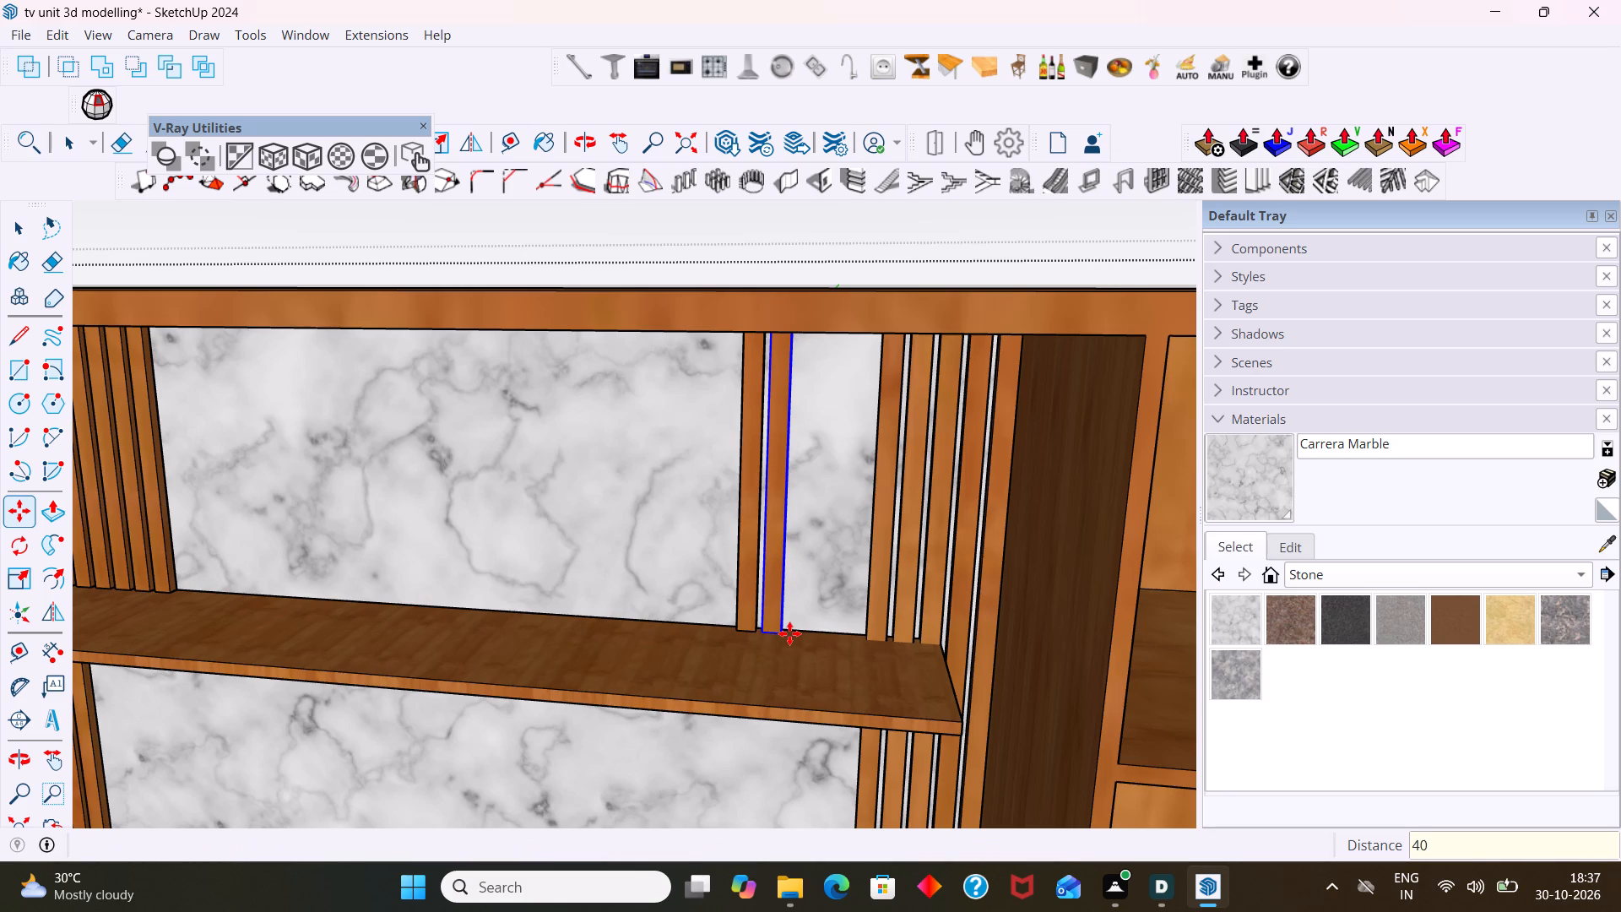
key(asterisk)
key(6)
key(Return)
key(space)
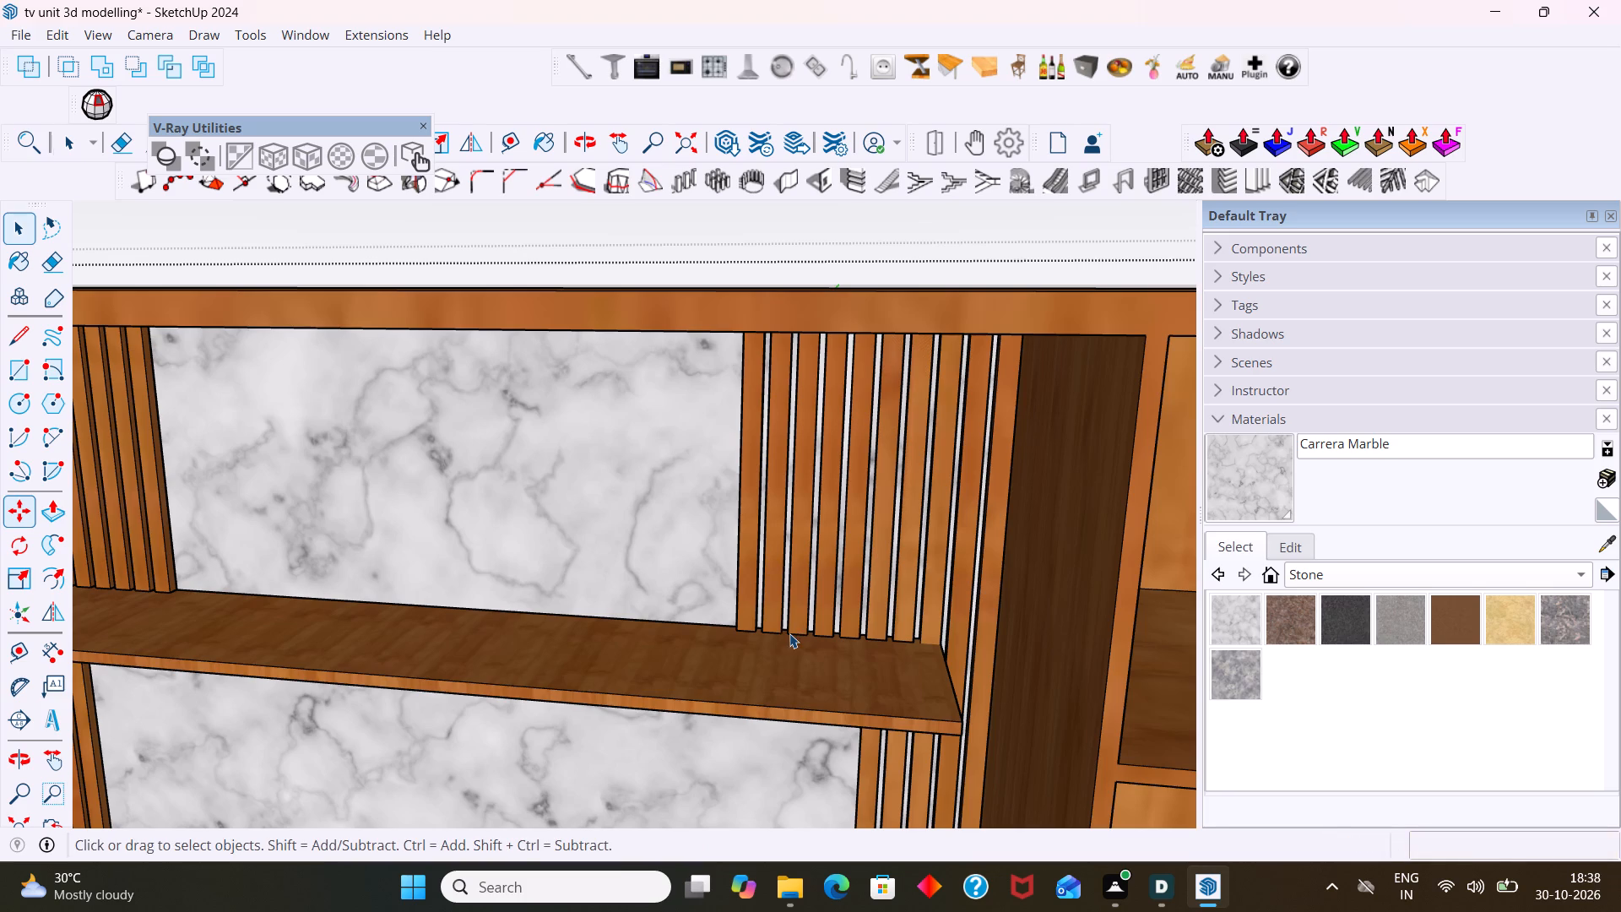
scroll(834, 556, down, 18)
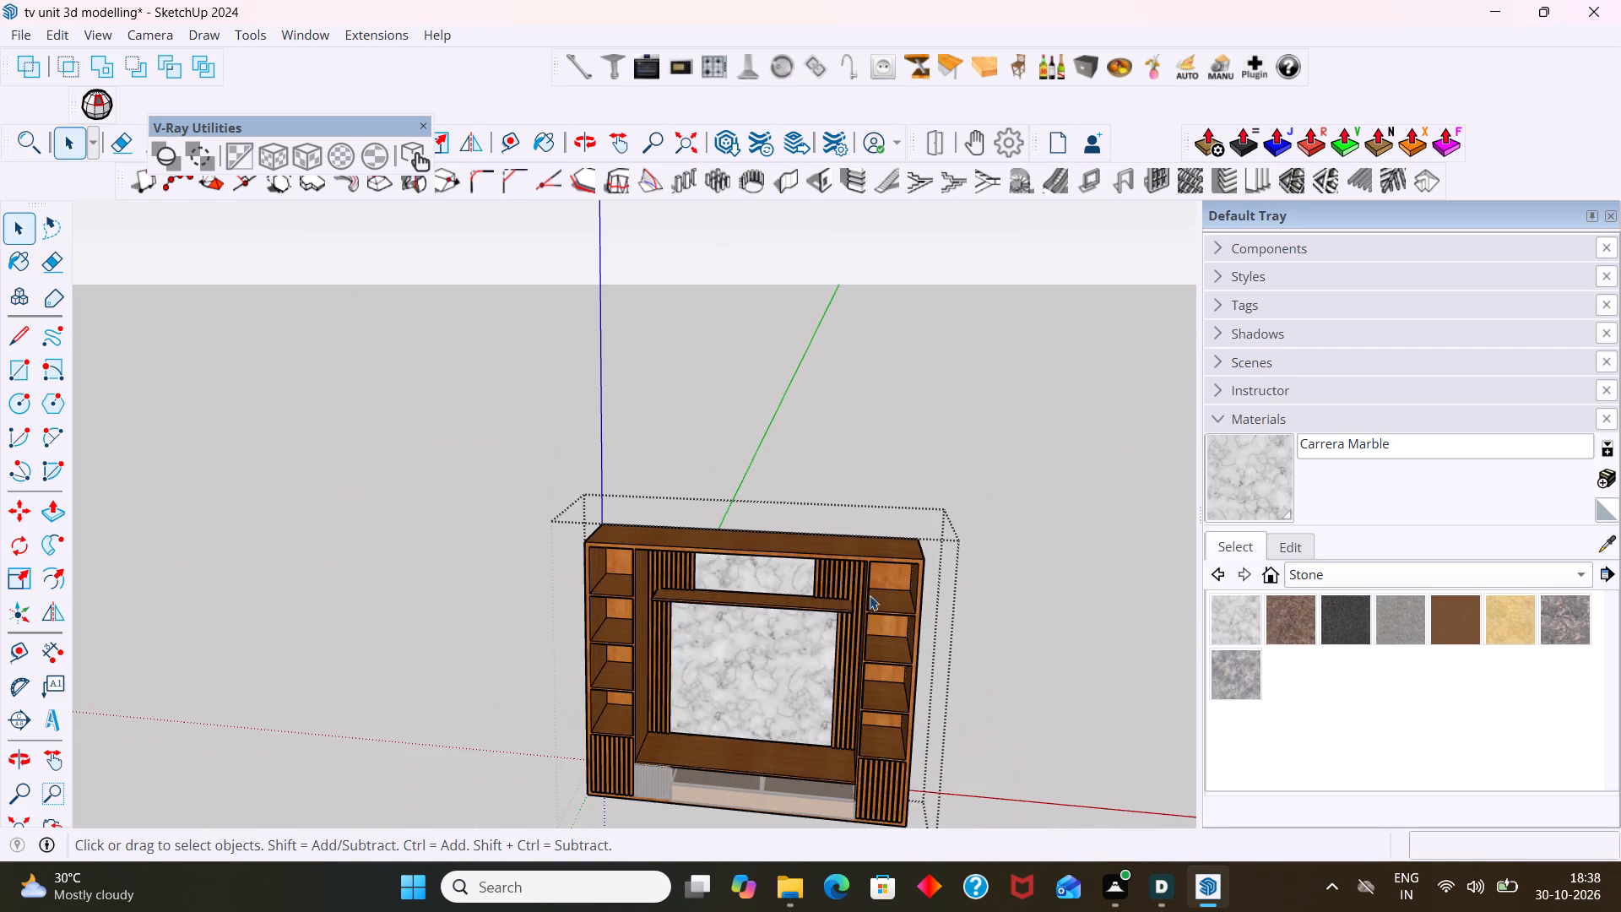
click(989, 478)
Examine the slats on both sides of the marble, above and below the shelf, close up and across the whole unit.
middle_drag(864, 543, 726, 384)
scroll(703, 509, up, 6)
middle_drag(537, 529, 680, 550)
scroll(508, 553, up, 8)
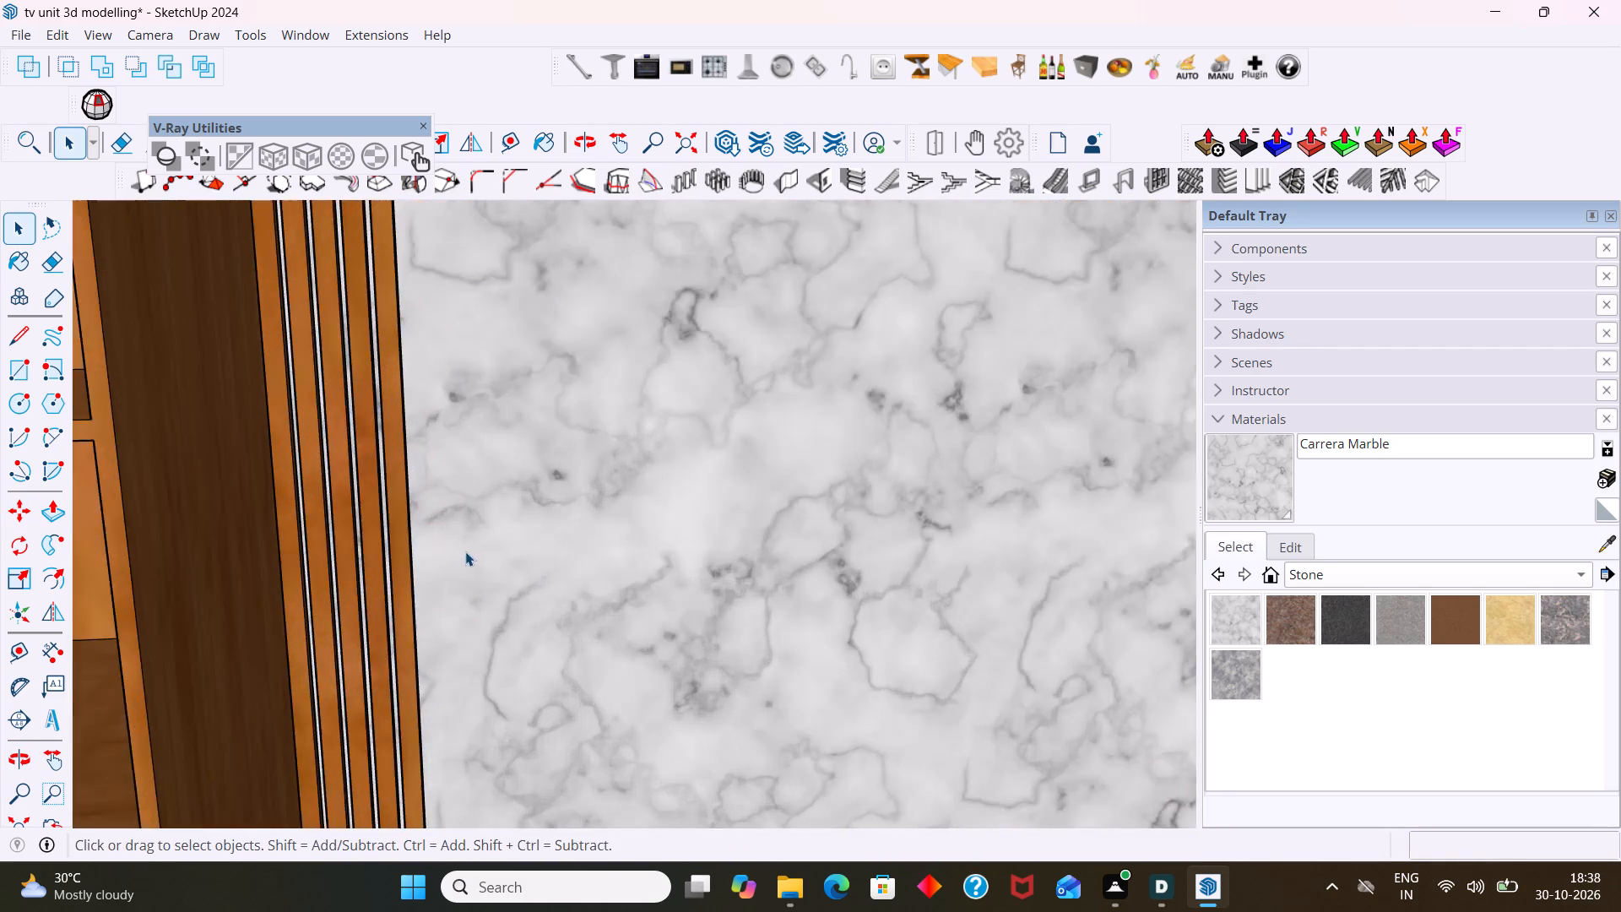
scroll(465, 551, up, 3)
scroll(440, 556, down, 13)
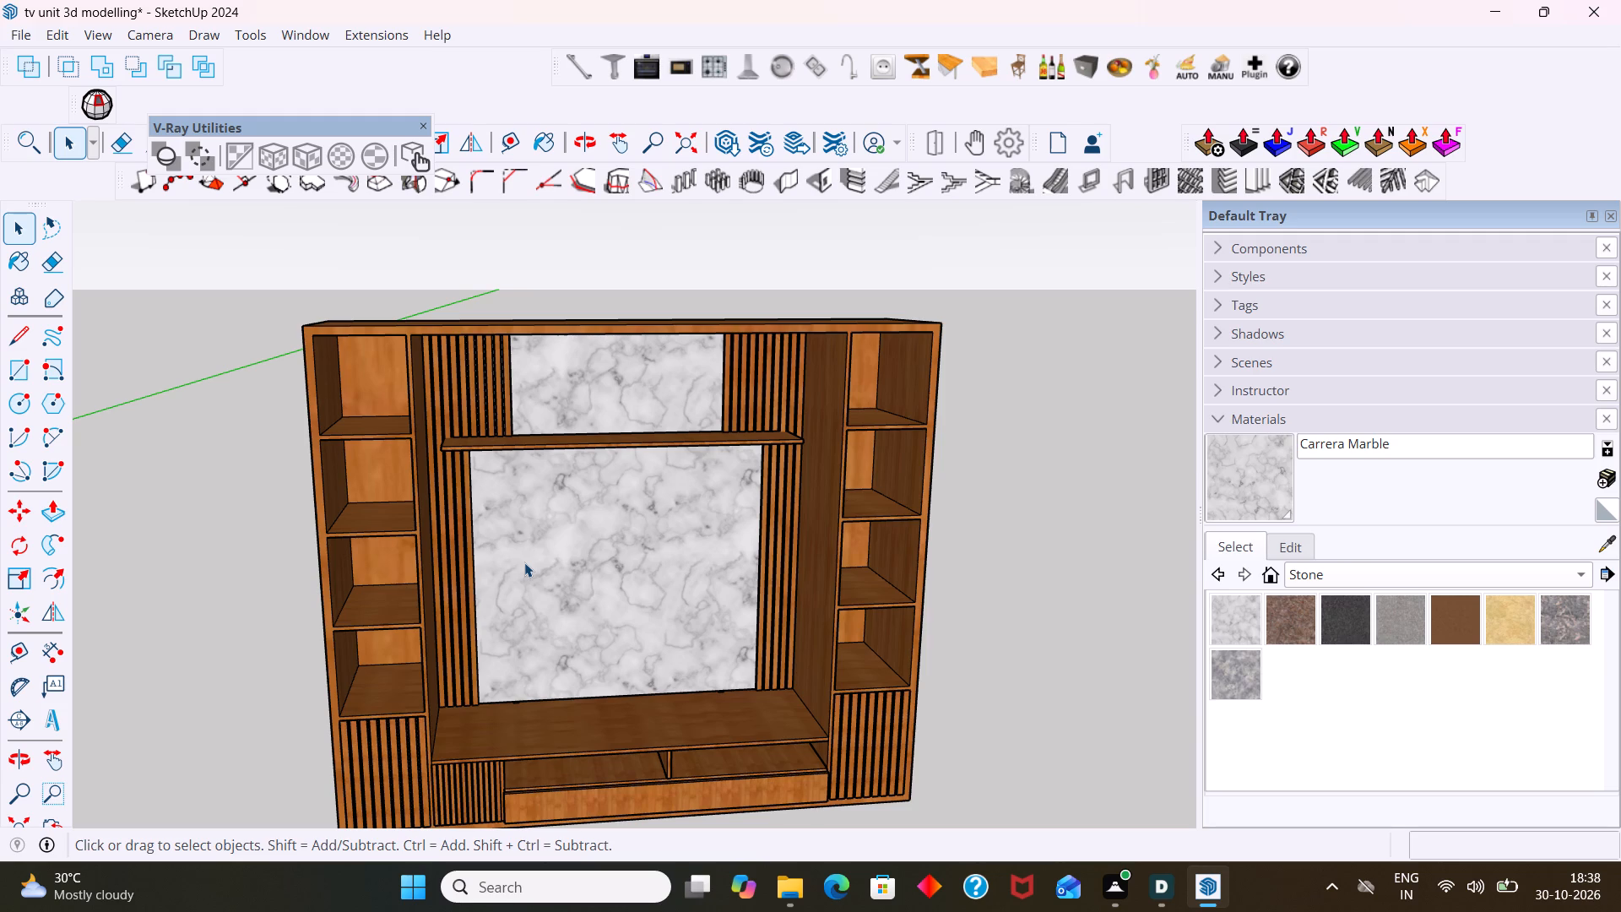
scroll(542, 550, down, 5)
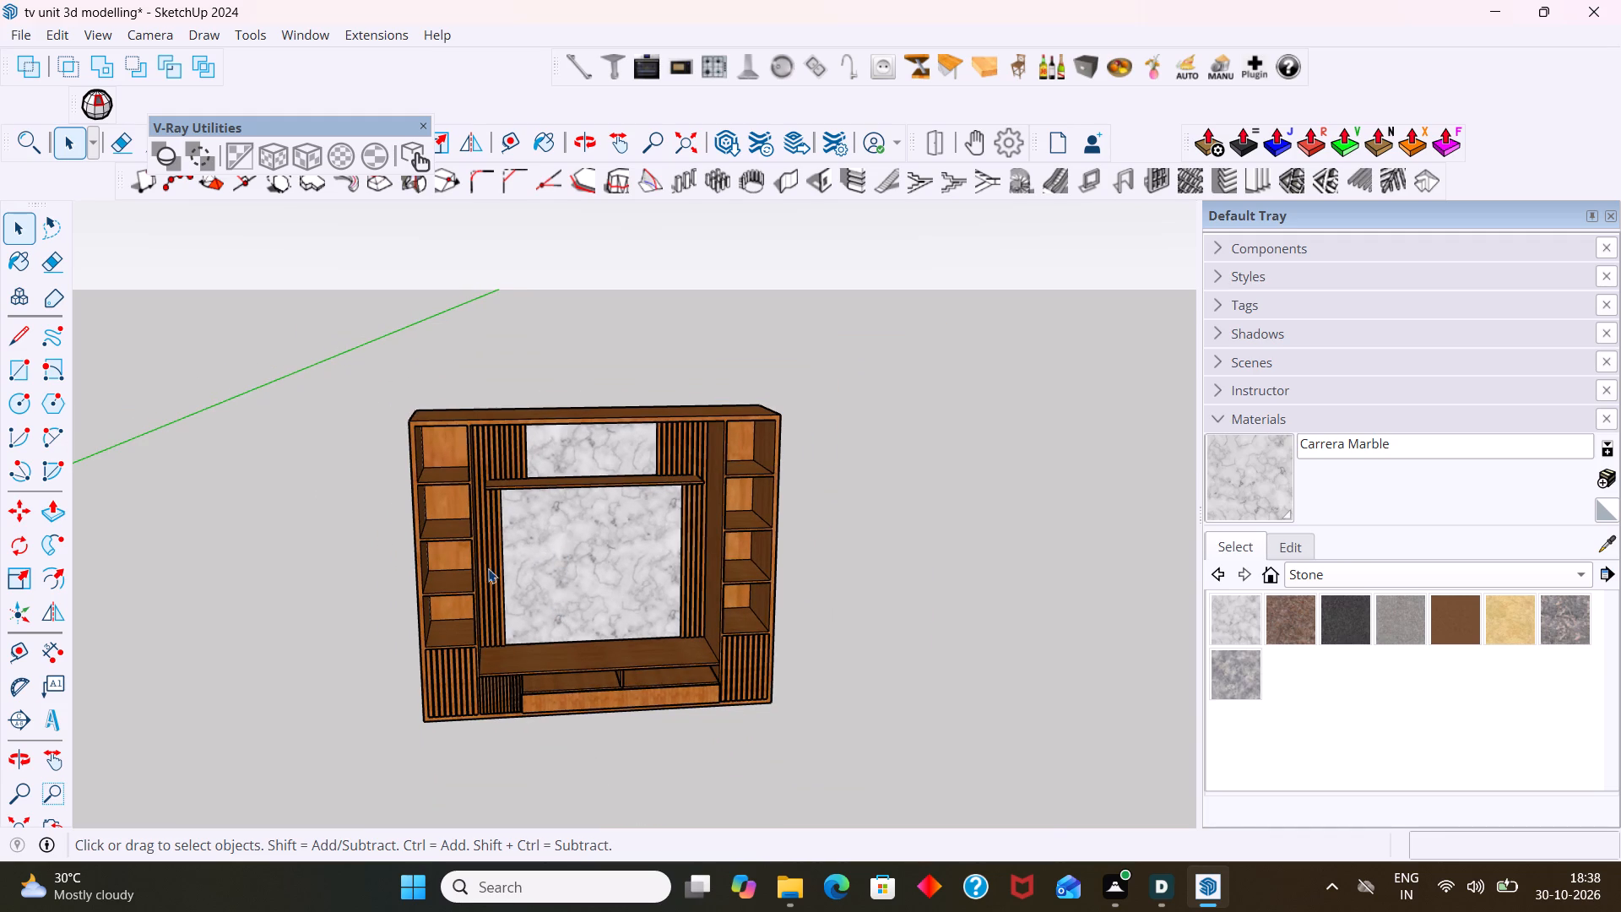
scroll(534, 547, up, 14)
scroll(507, 587, down, 4)
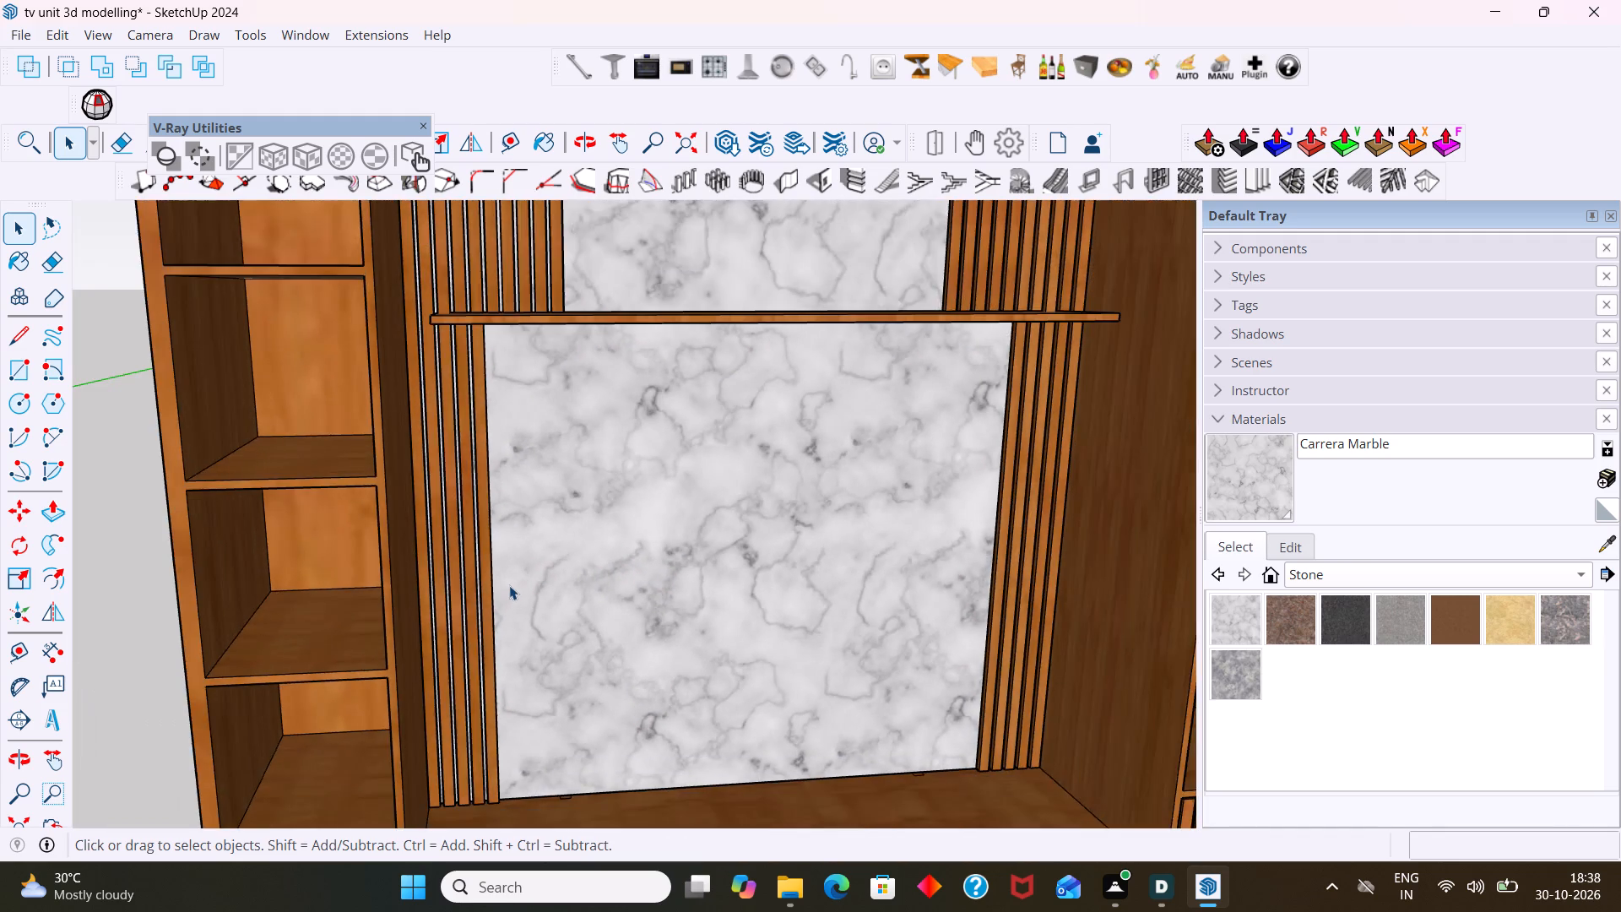
scroll(509, 585, down, 8)
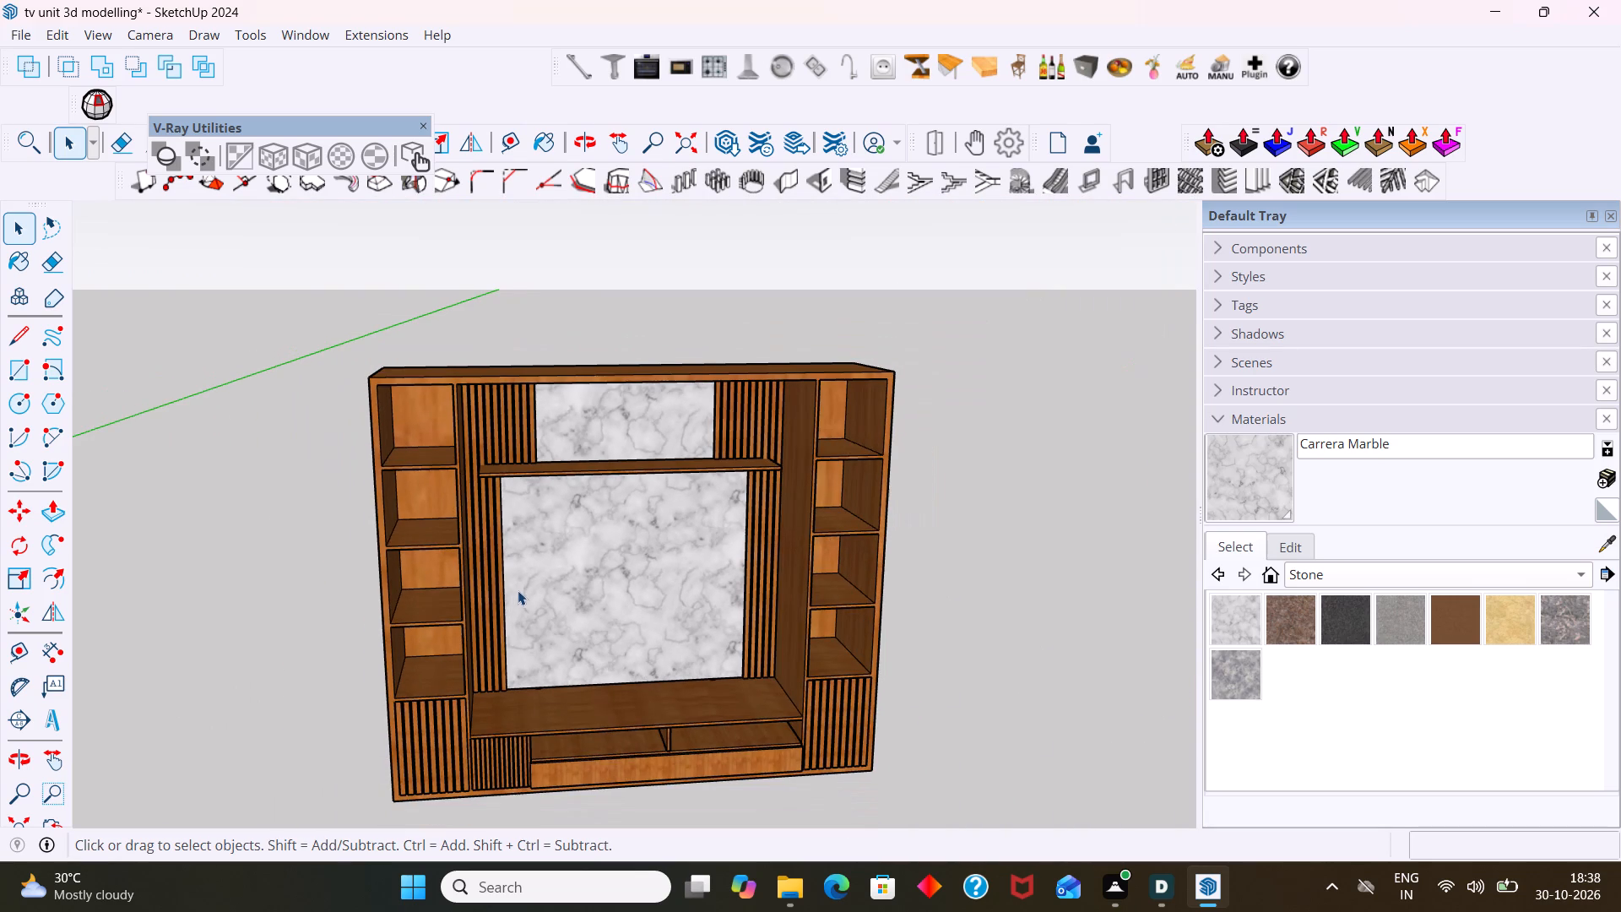
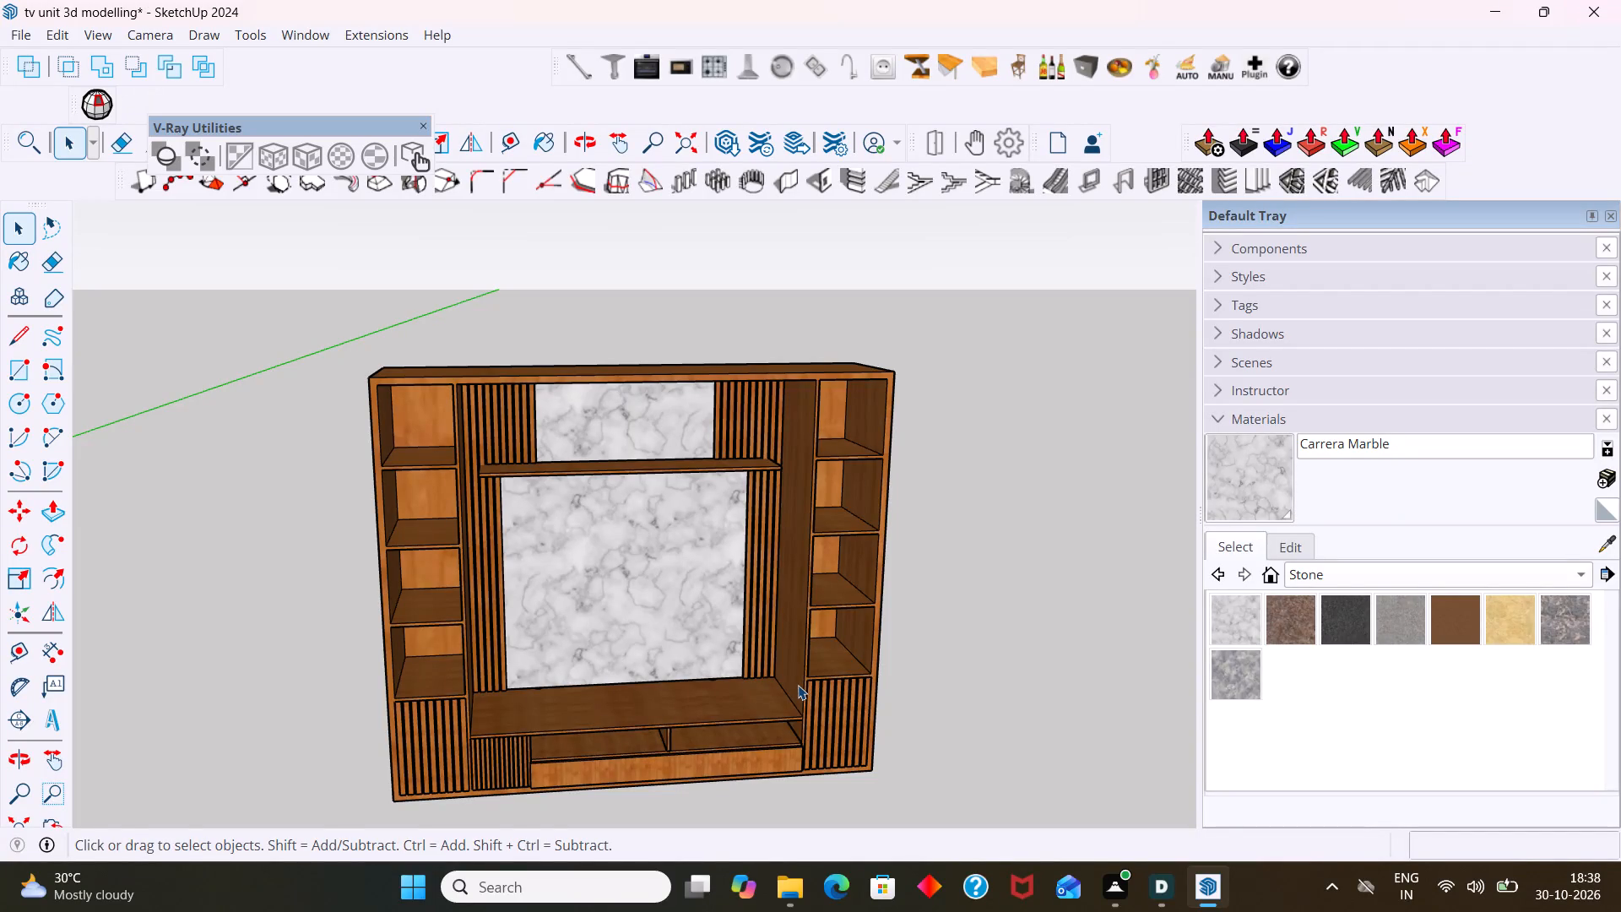
Examine the whole TV unit from the front, from below and from the side.
shift+middle_drag(794, 682, 669, 595)
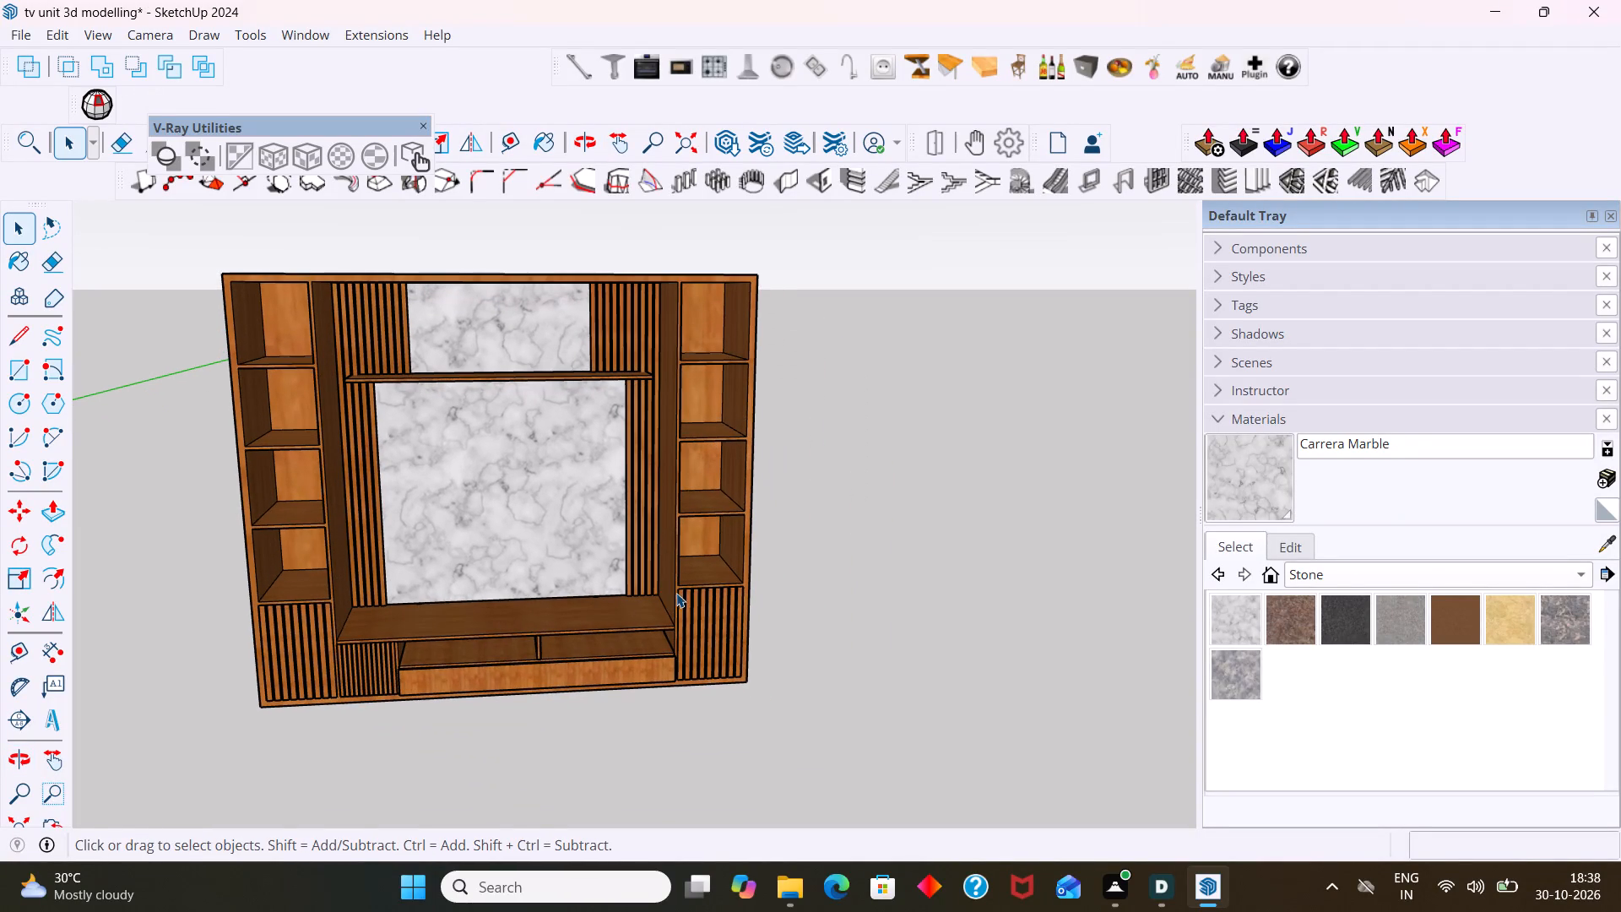
scroll(625, 564, down, 1)
middle_drag(615, 542, 643, 431)
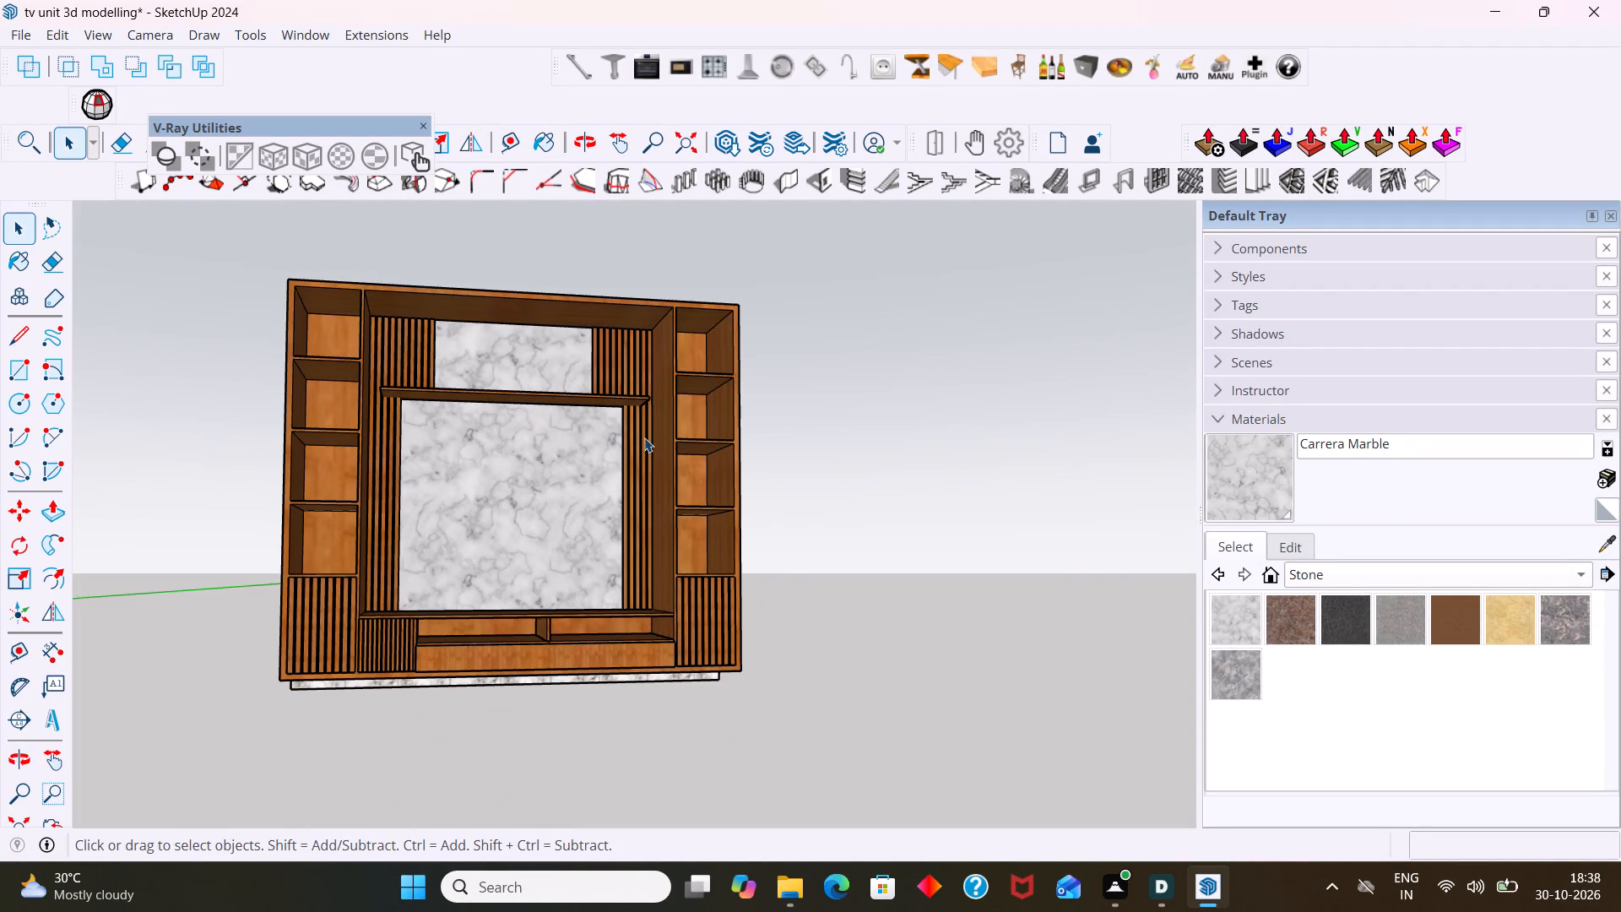
shift+middle_drag(616, 455, 759, 522)
scroll(694, 521, down, 2)
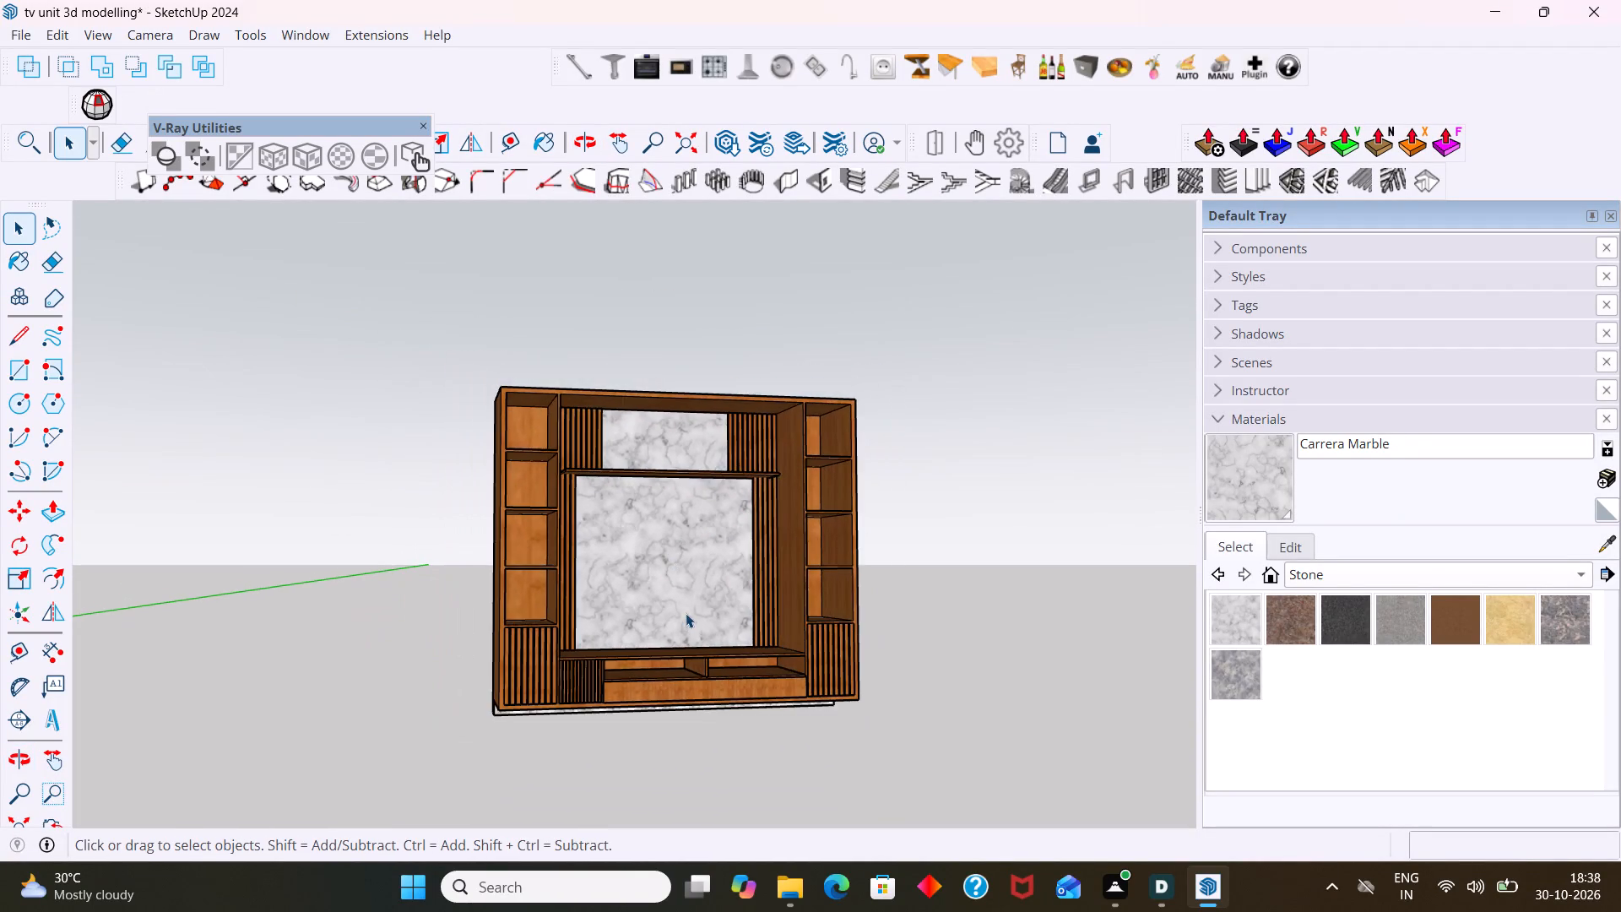
middle_drag(682, 638, 630, 761)
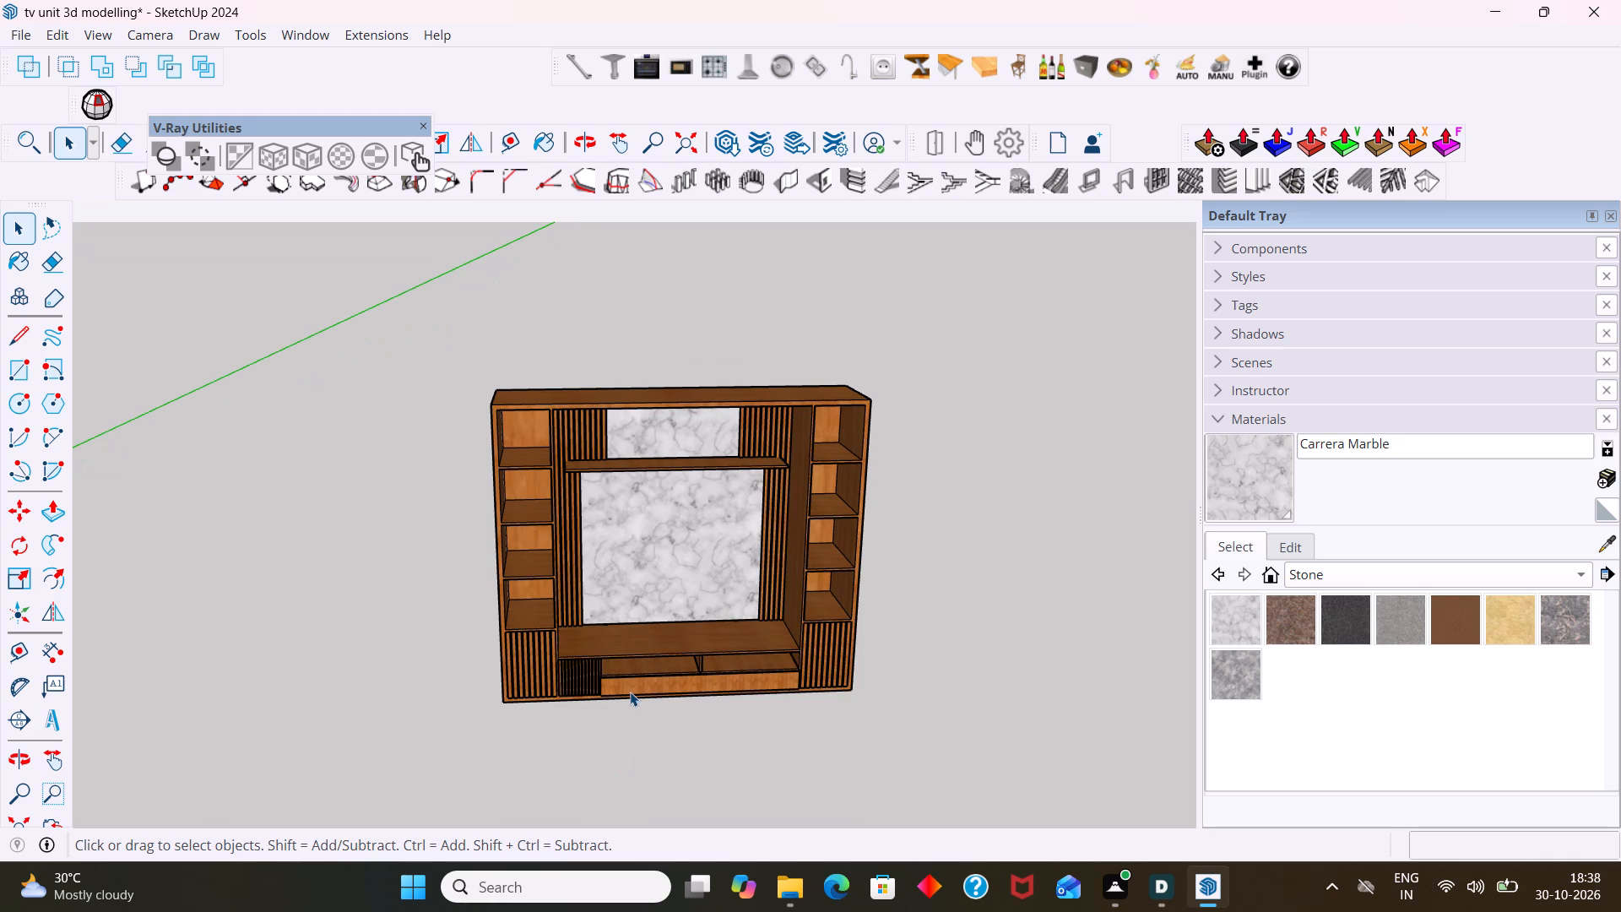
scroll(713, 662, down, 1)
middle_drag(711, 662, 1003, 622)
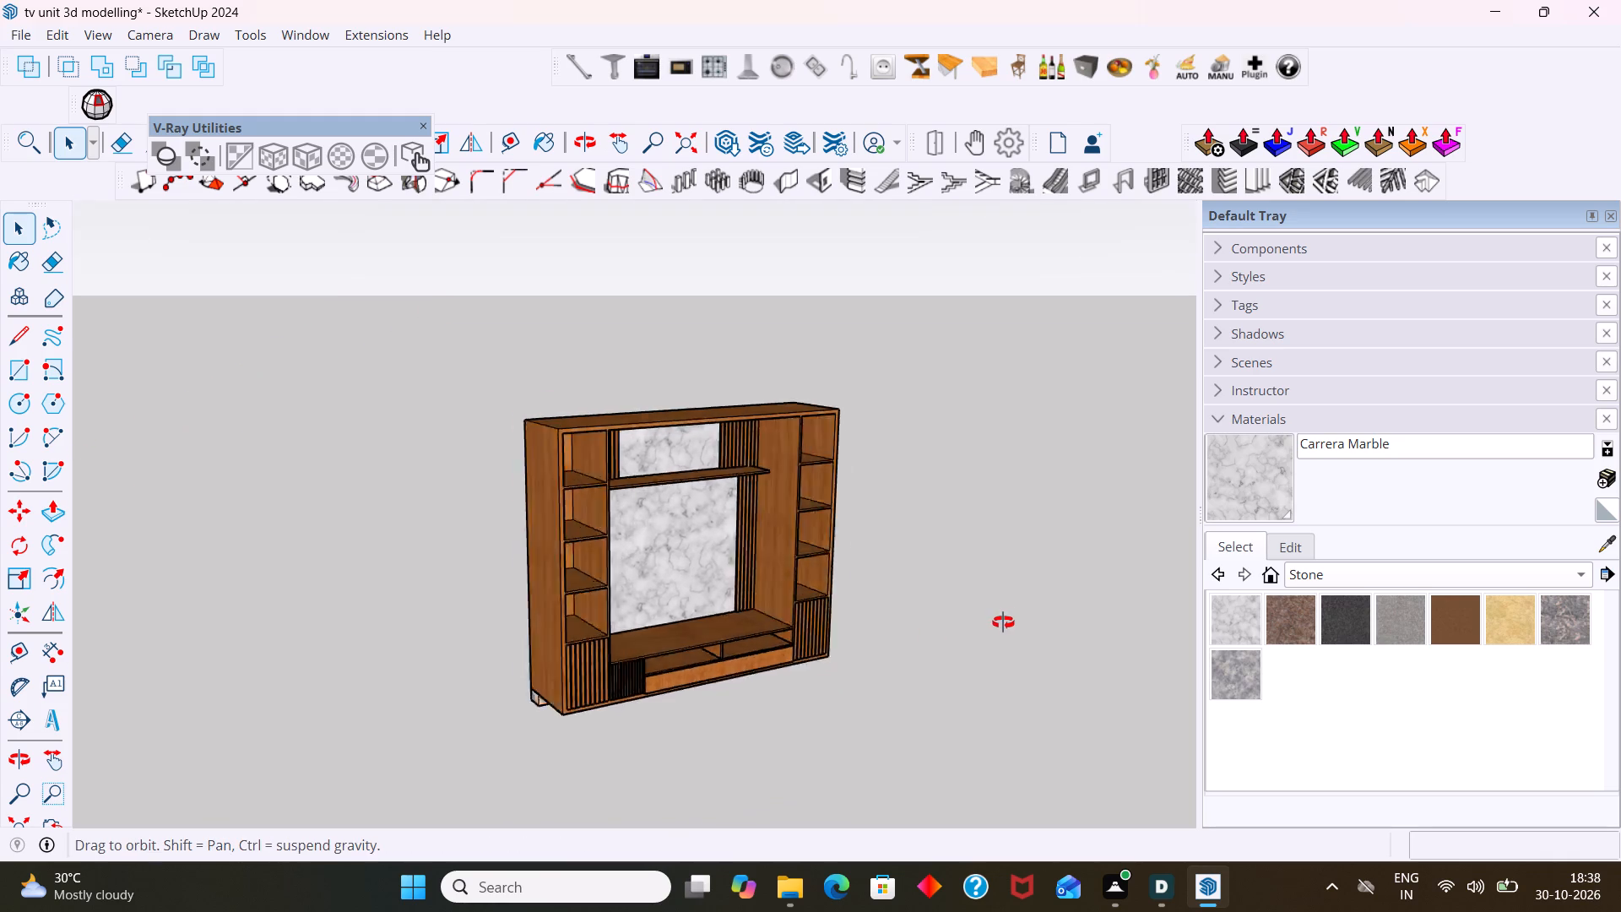
middle_drag(1003, 622, 795, 653)
Place the bar handle component at the middle of the long drawer front below the open compartments.
scroll(667, 683, up, 1)
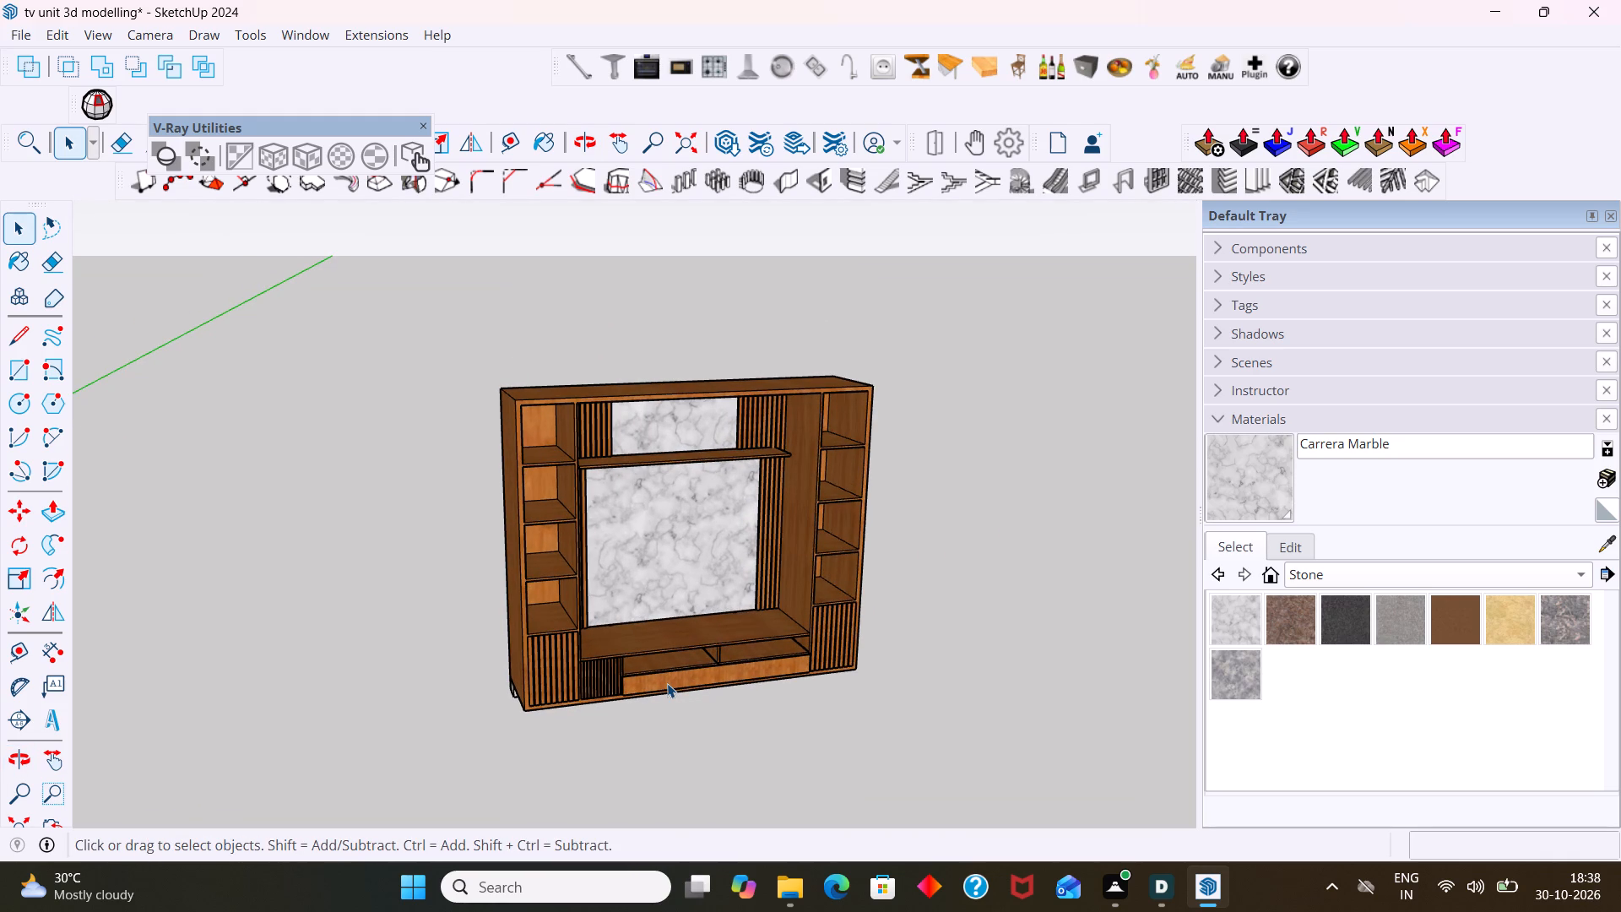
scroll(585, 675, up, 13)
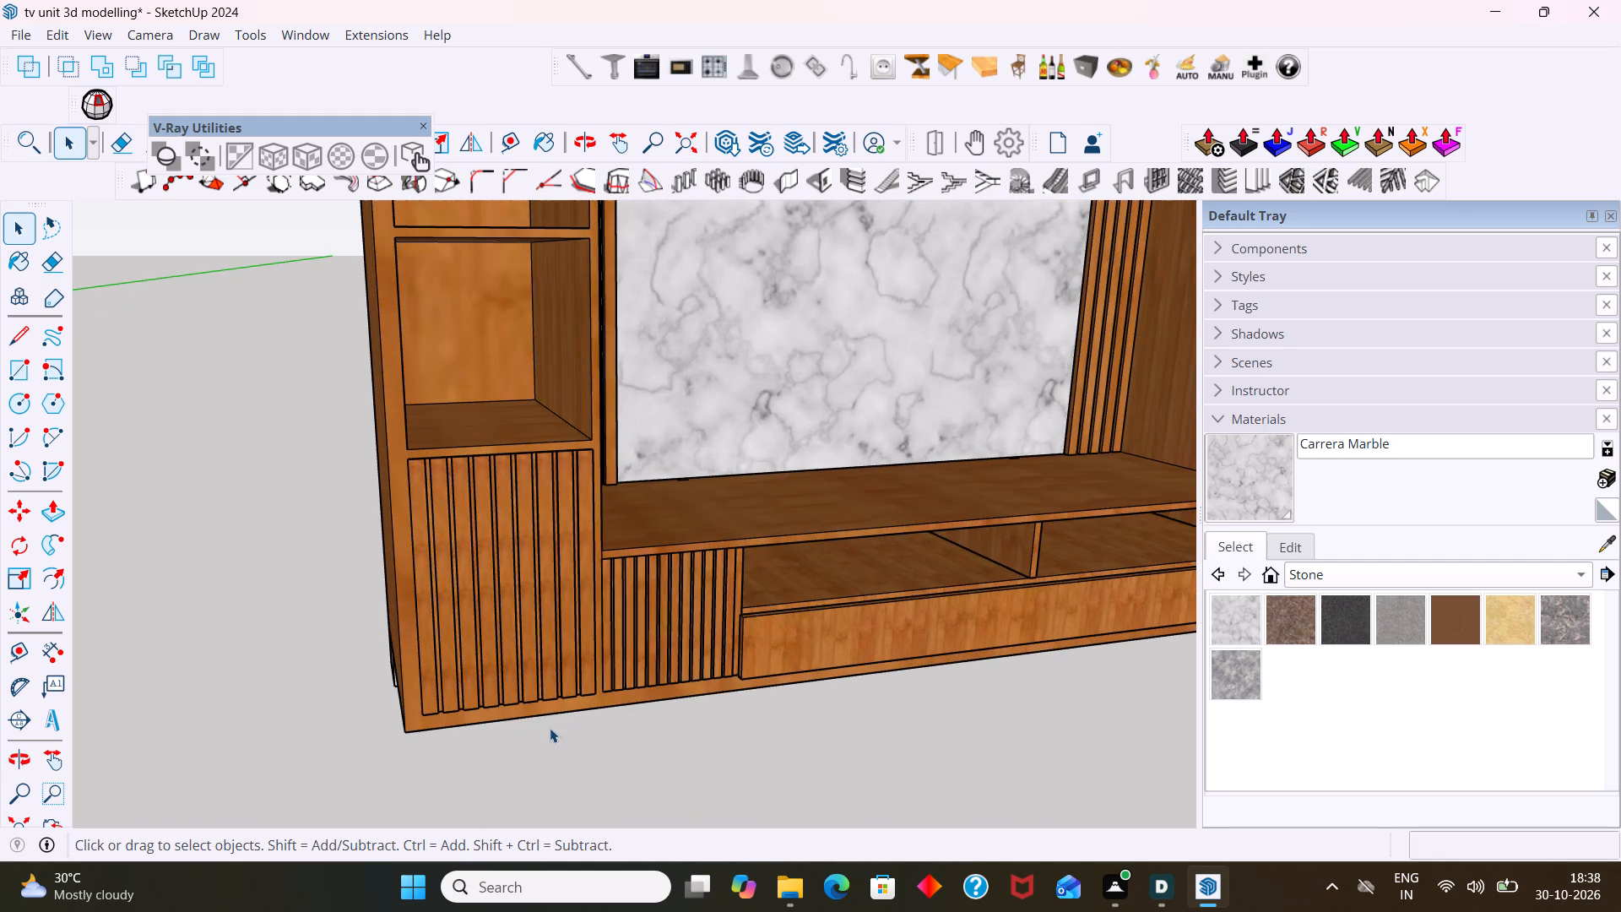
click(583, 73)
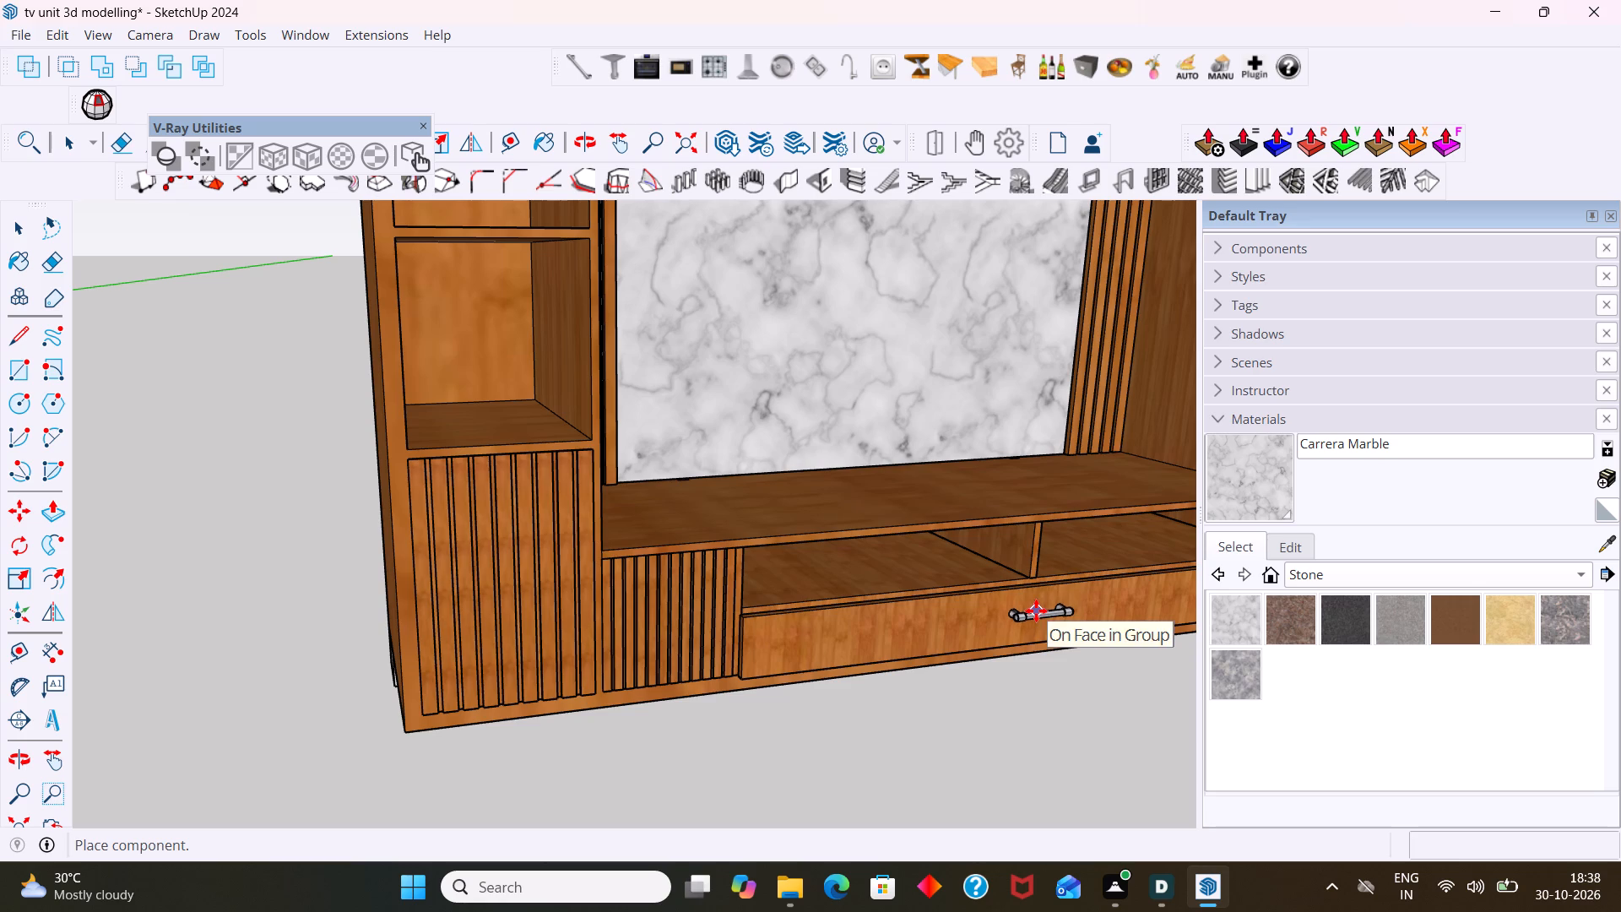
middle_drag(1031, 628, 1000, 628)
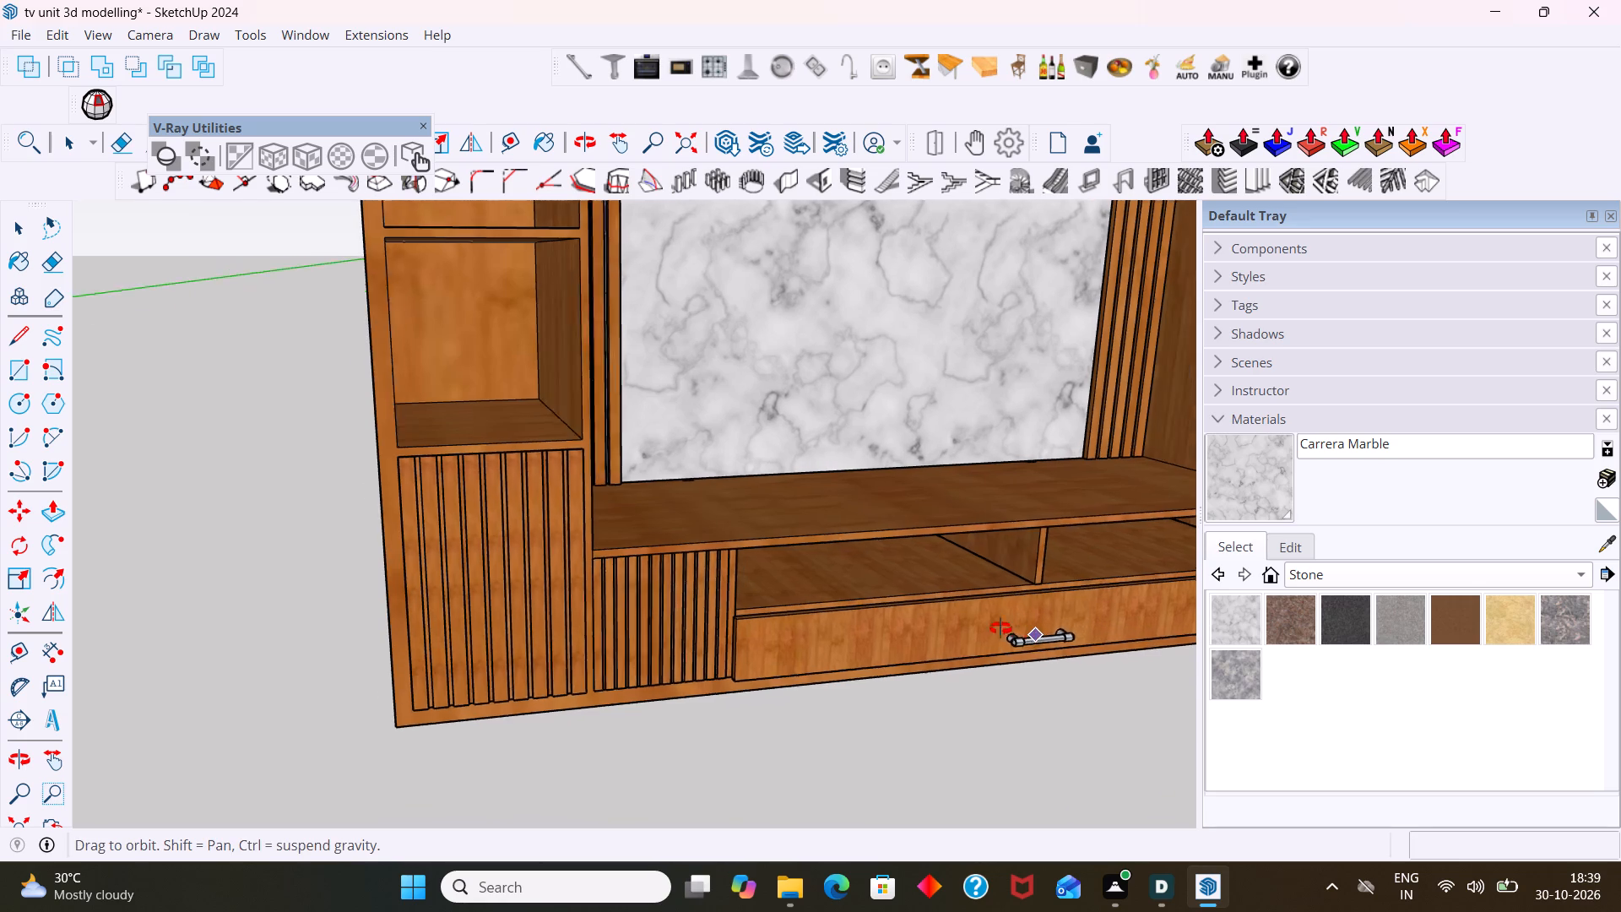
middle_drag(1000, 628, 1000, 626)
scroll(1001, 626, up, 1)
shift+middle_drag(1003, 622, 751, 595)
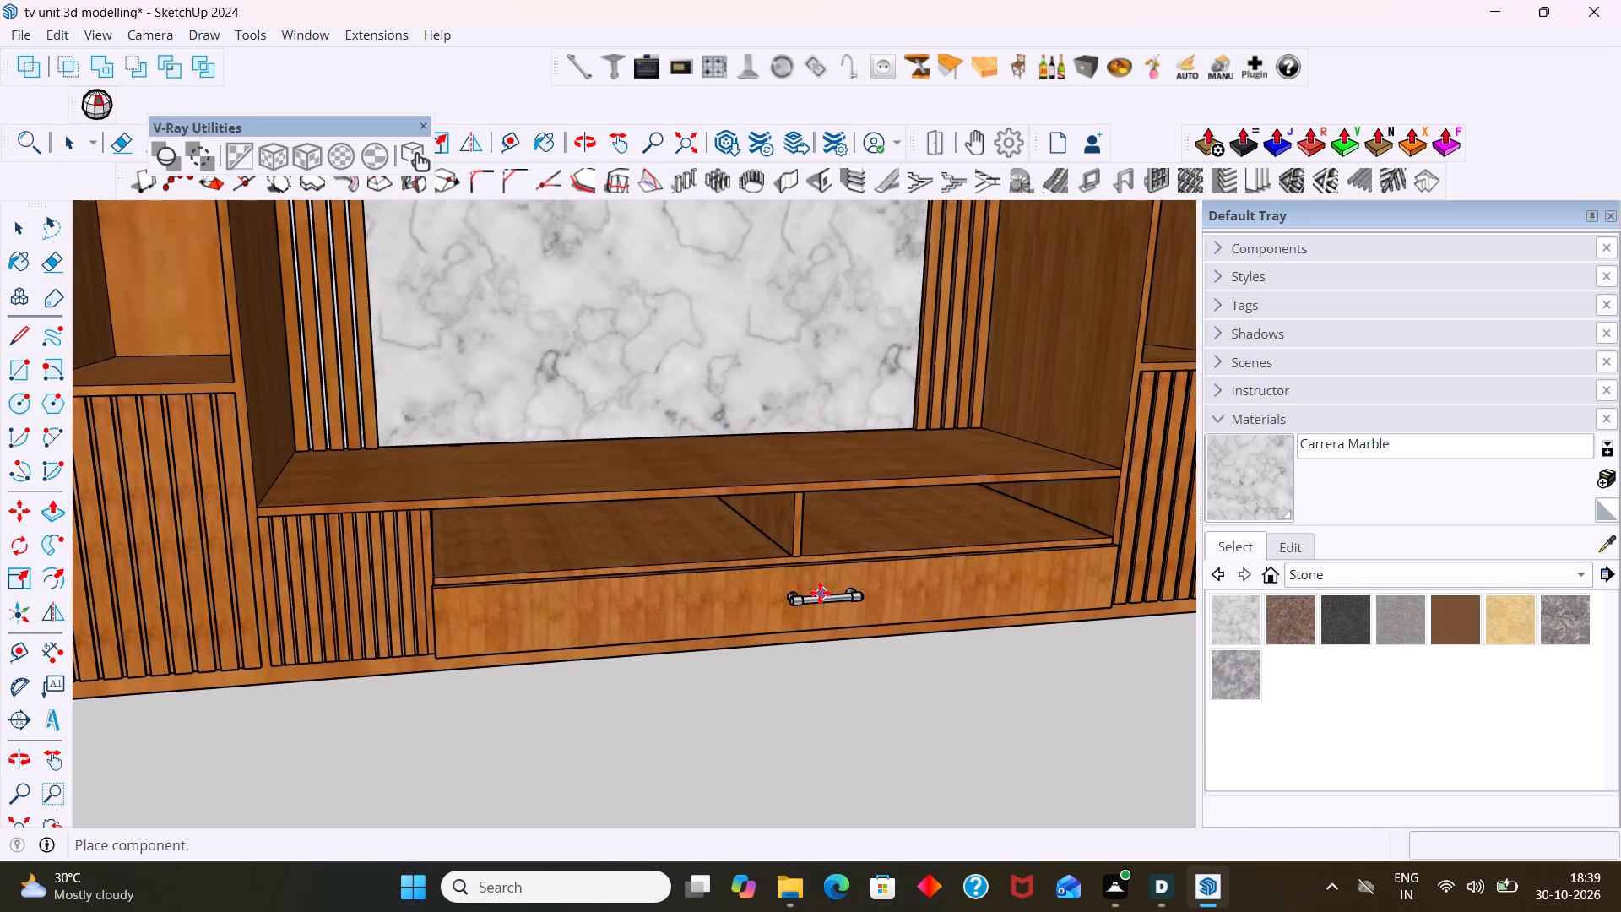
scroll(816, 591, up, 5)
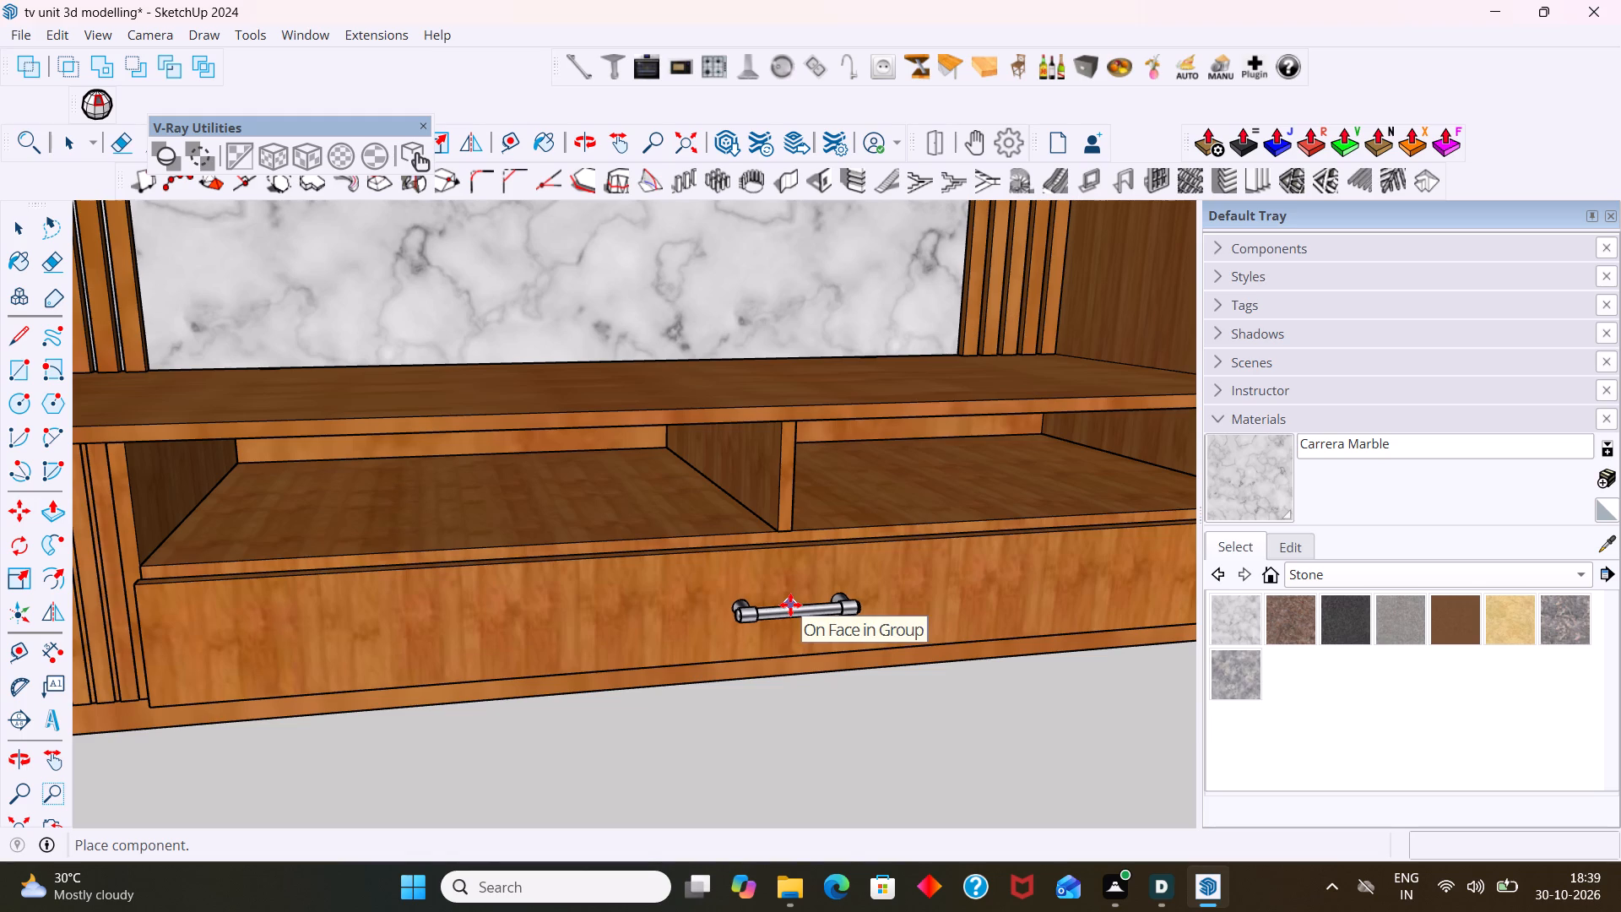
click(790, 605)
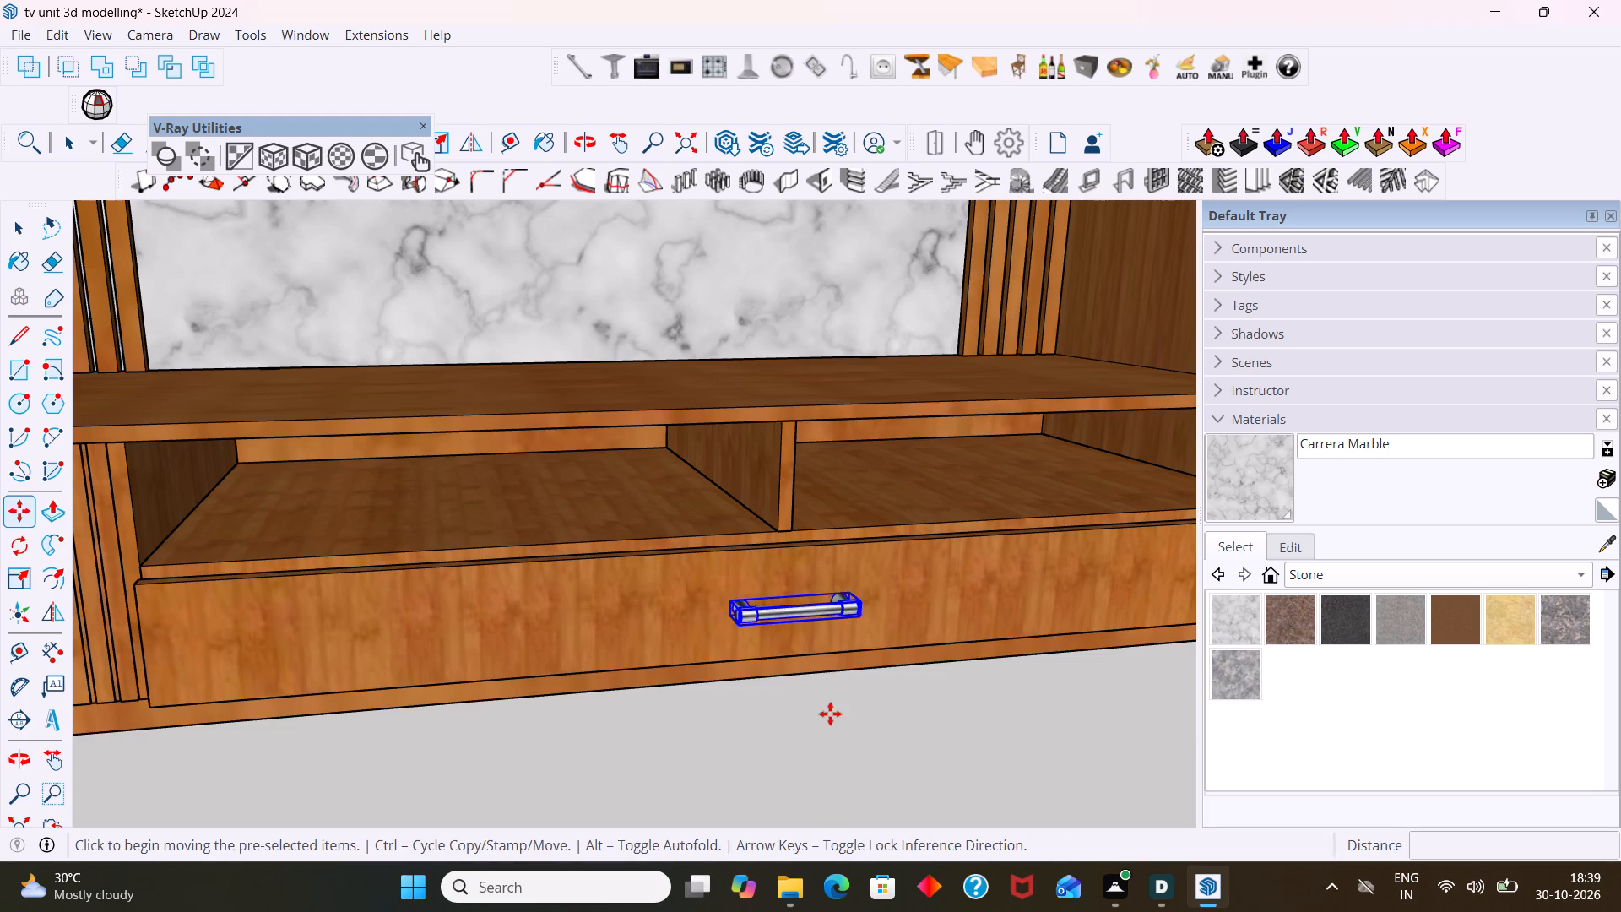
key(space)
click(830, 713)
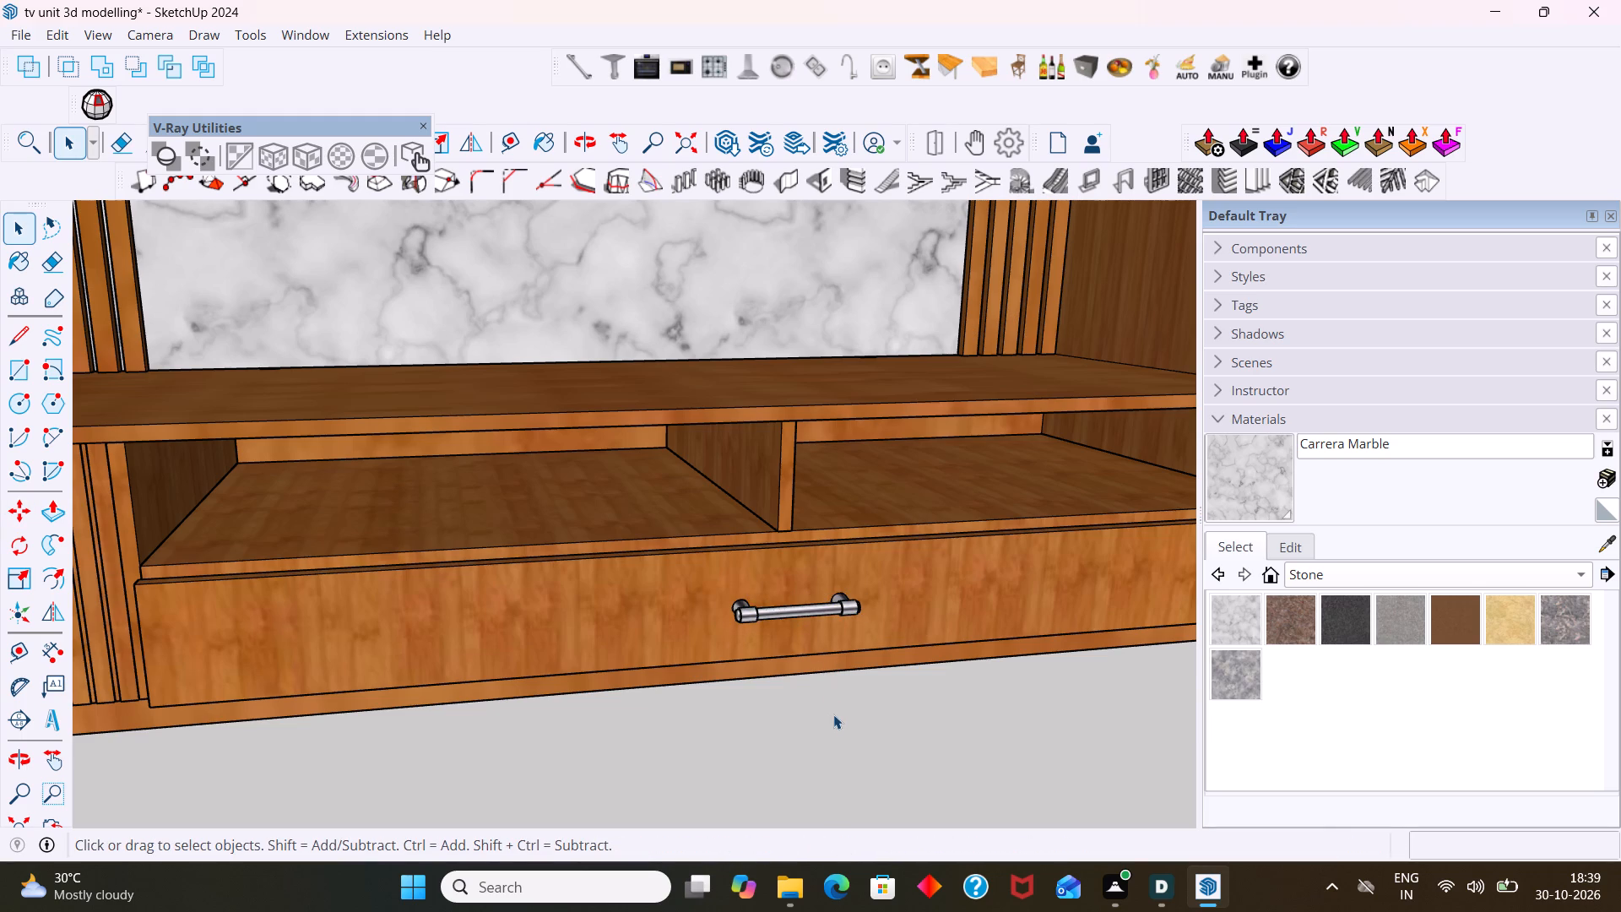
Examine the drawer handle's placement and the overall front of the TV unit.
scroll(833, 714, down, 6)
shift+middle_drag(784, 715, 374, 604)
scroll(388, 595, down, 2)
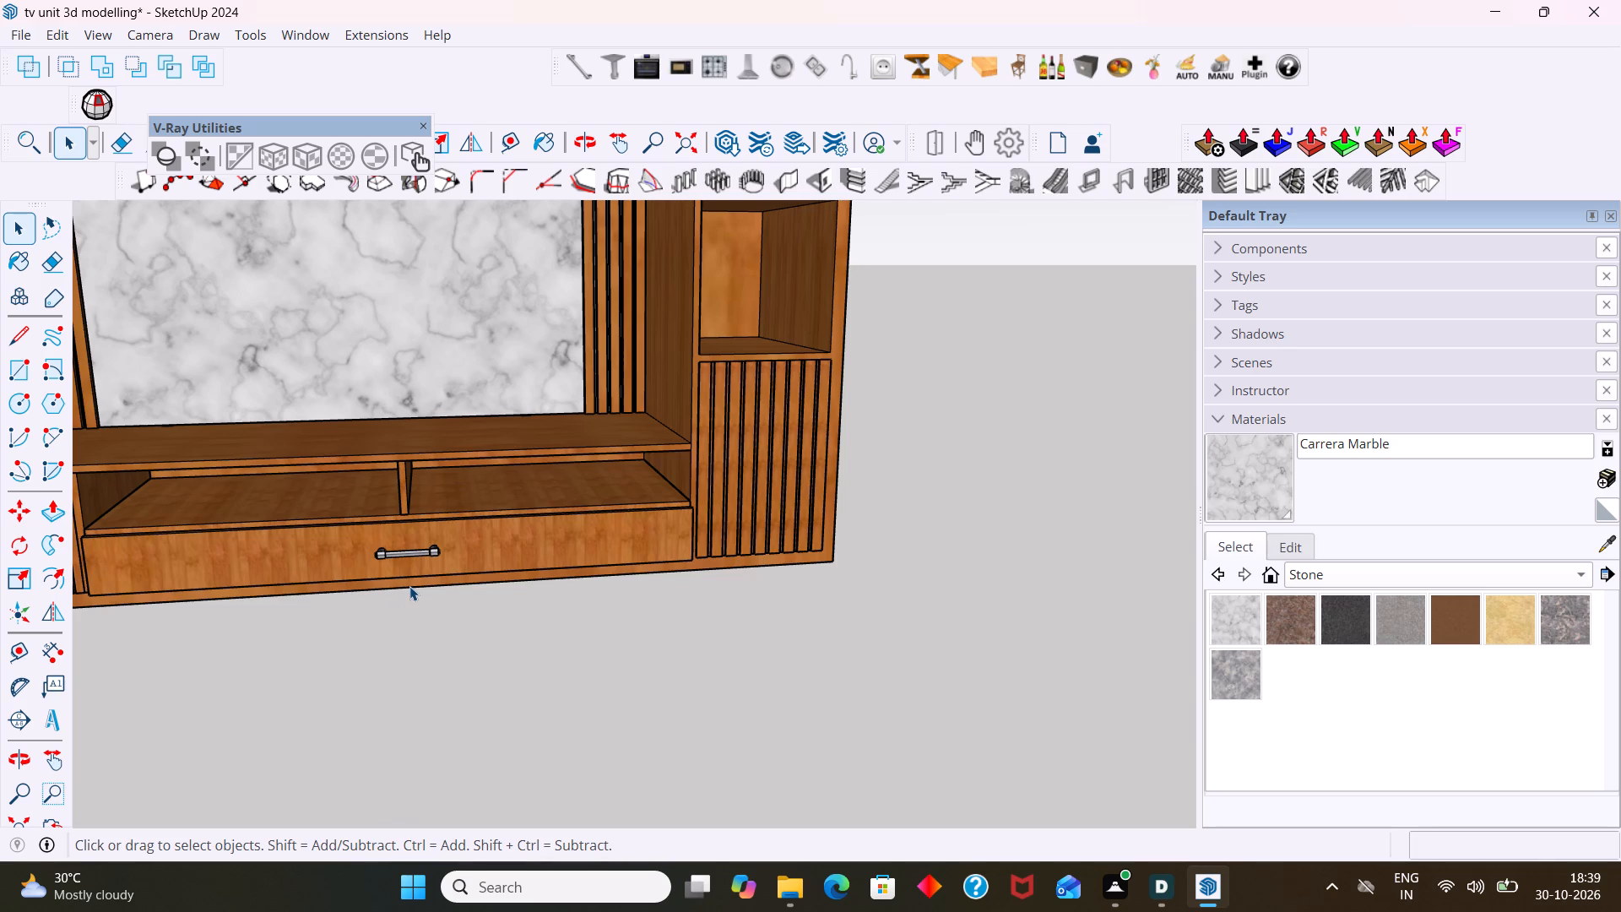
scroll(455, 582, down, 6)
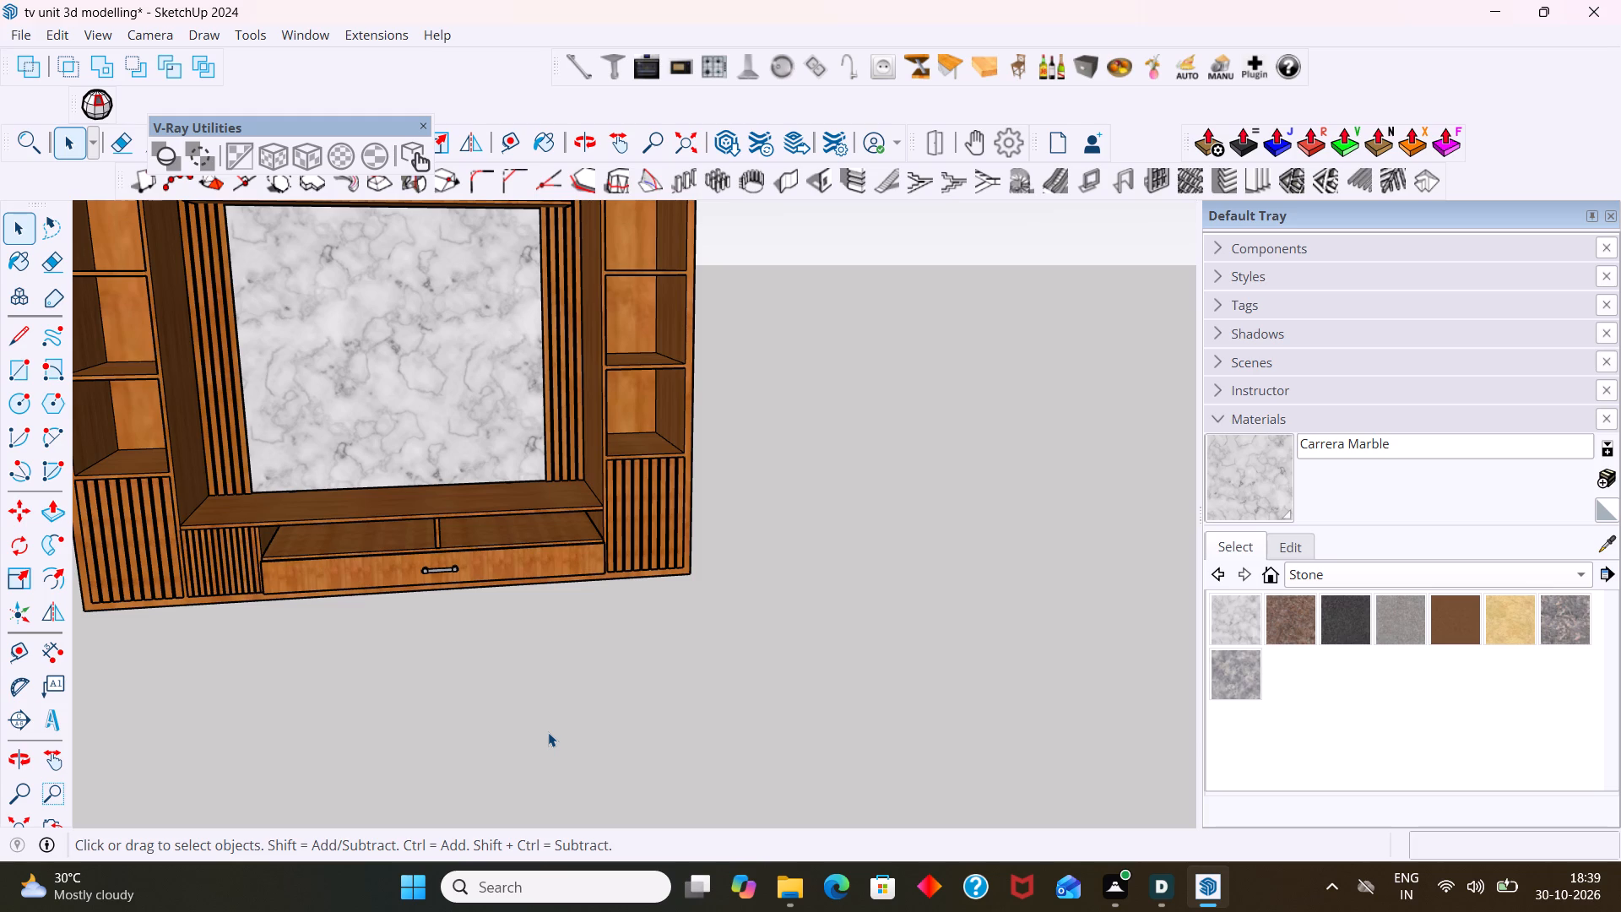
scroll(547, 736, down, 4)
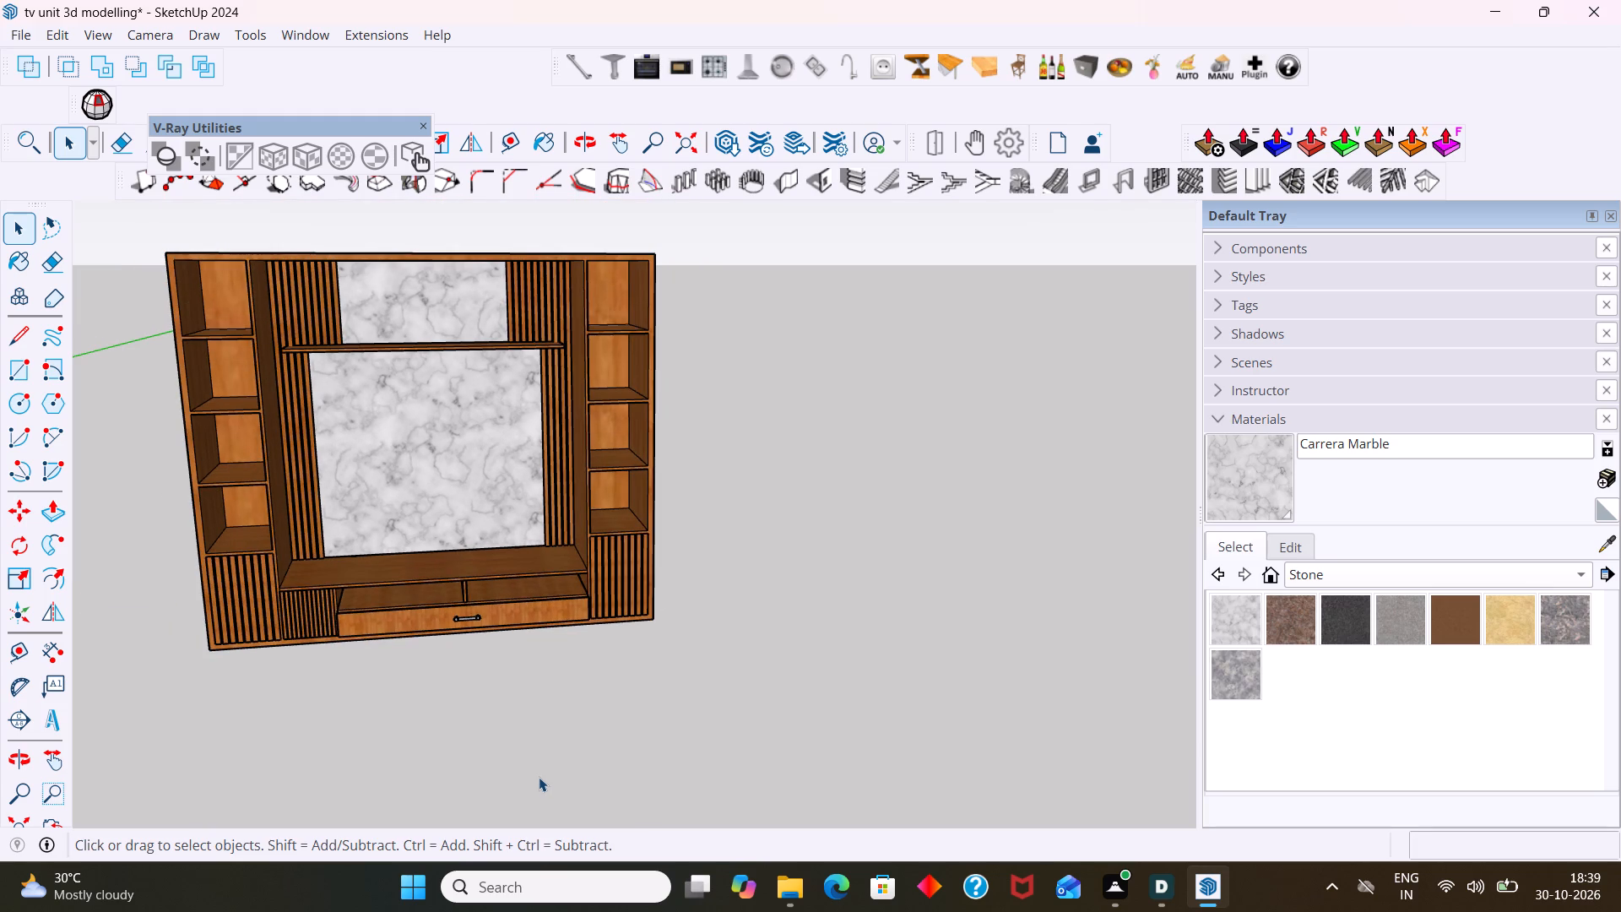
shift+middle_drag(545, 768, 552, 911)
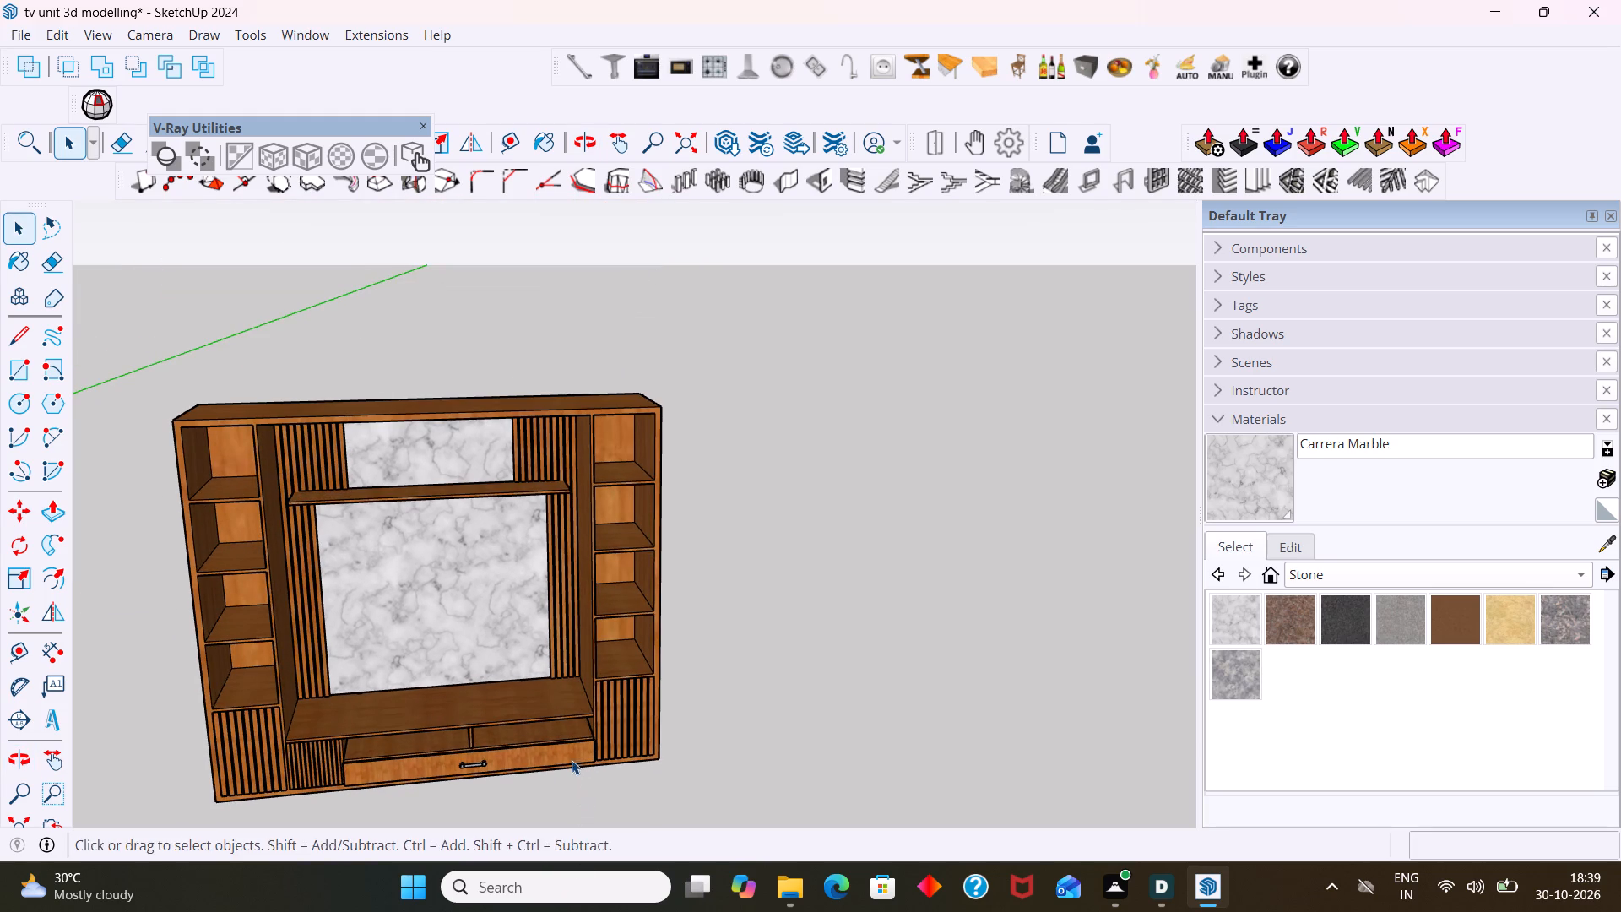
middle_drag(572, 737, 597, 666)
scroll(577, 601, up, 4)
scroll(544, 597, down, 2)
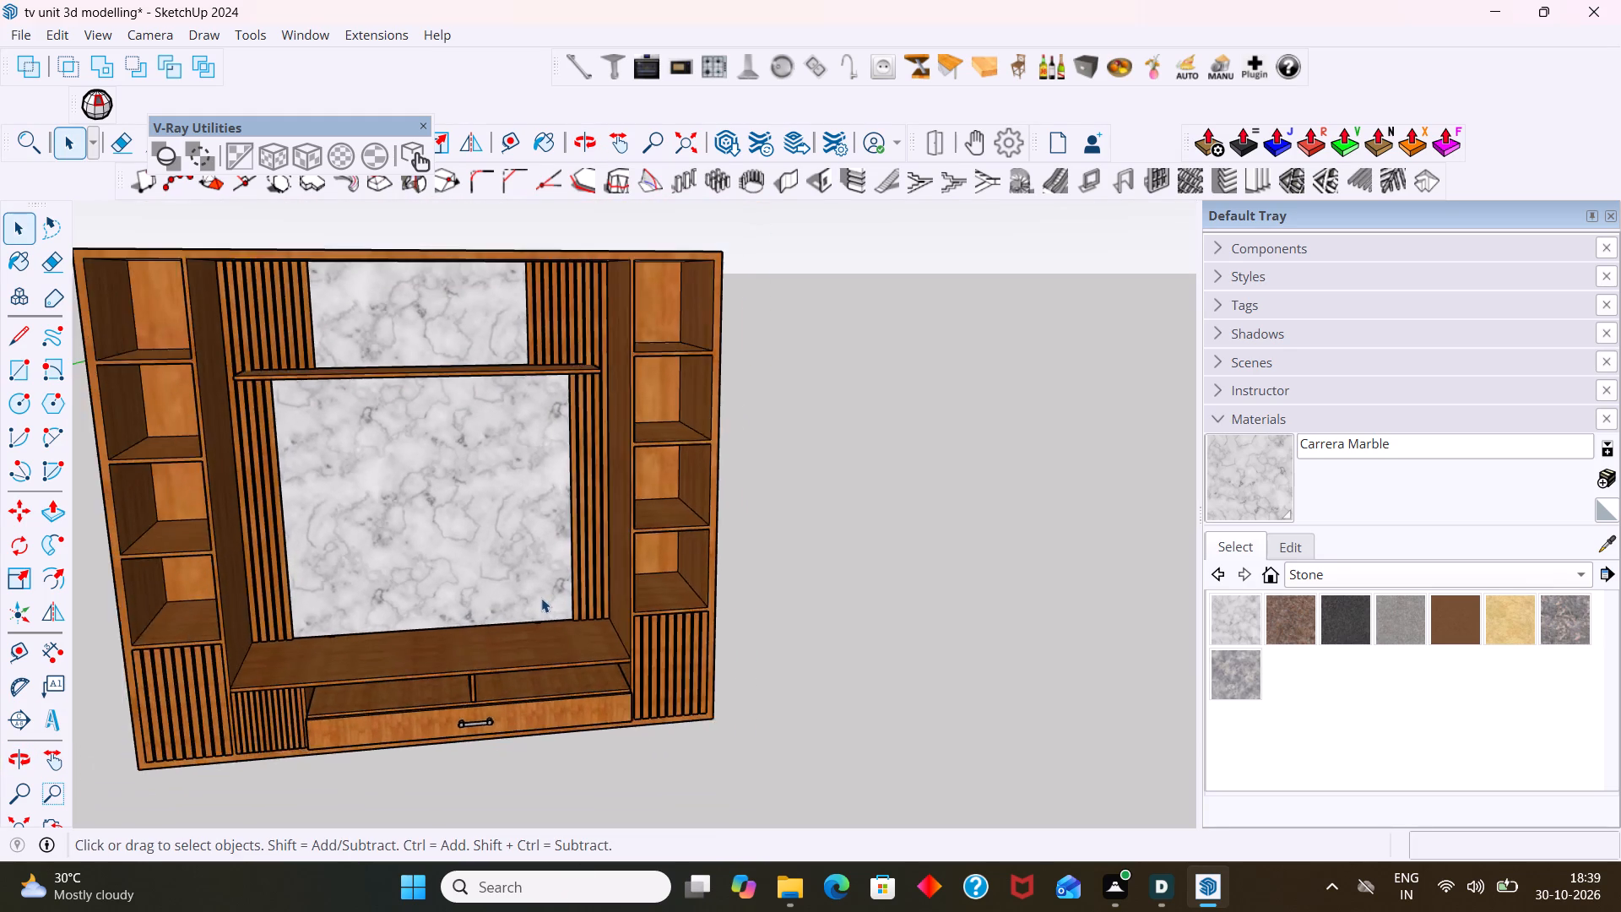
scroll(541, 598, down, 2)
ctrl+middle_drag(542, 584, 558, 491)
middle_drag(562, 528, 584, 557)
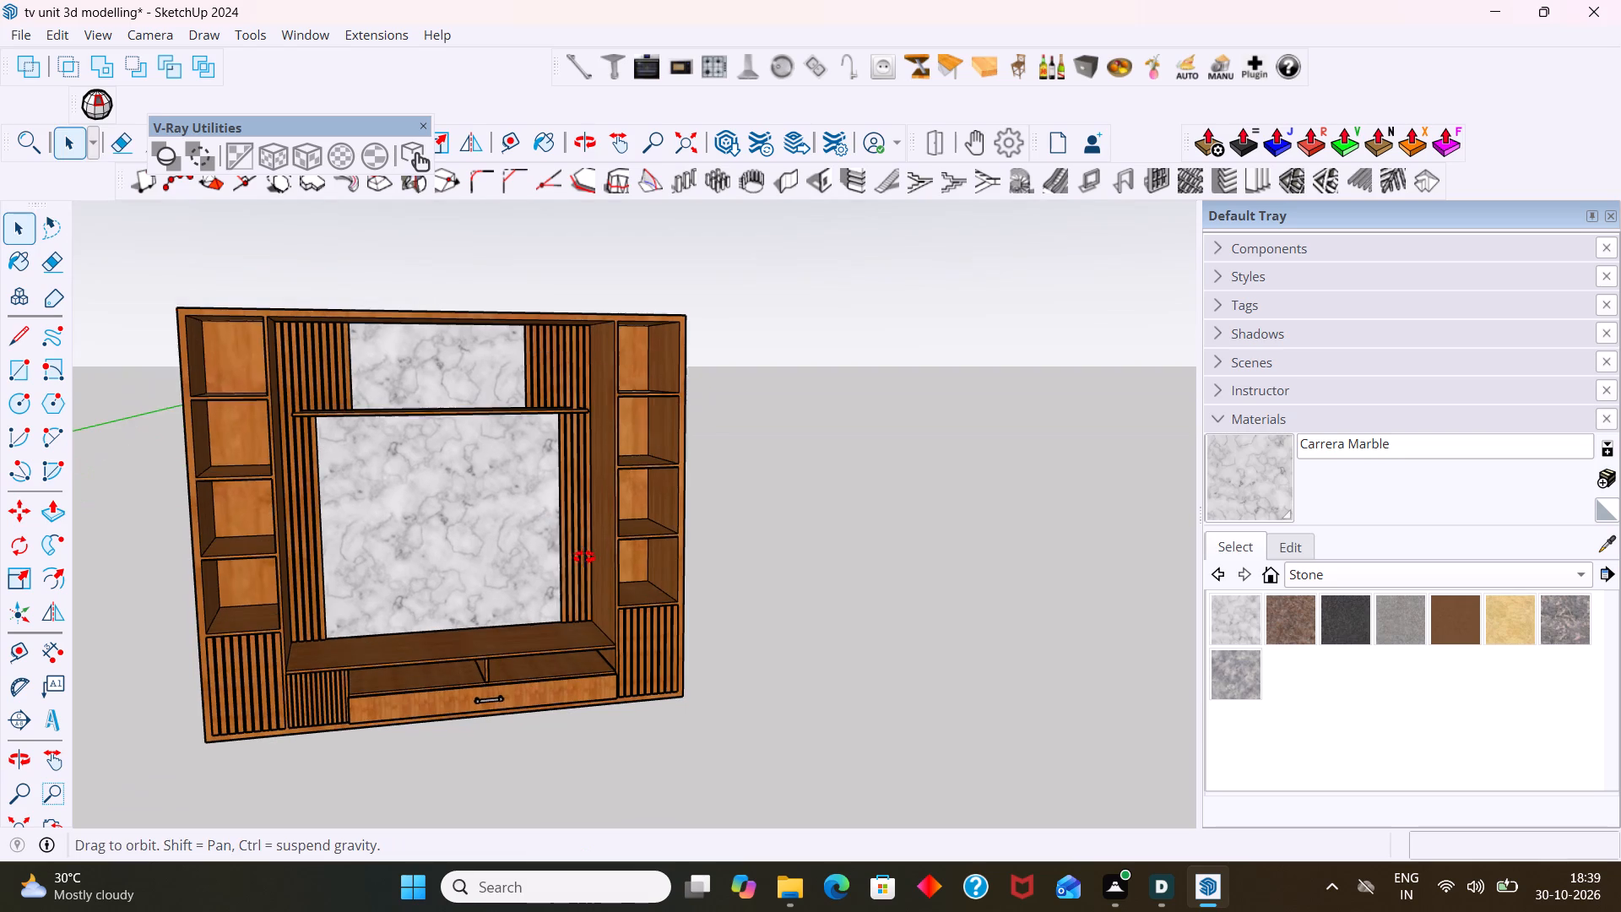
middle_drag(584, 557, 585, 560)
middle_click(556, 497)
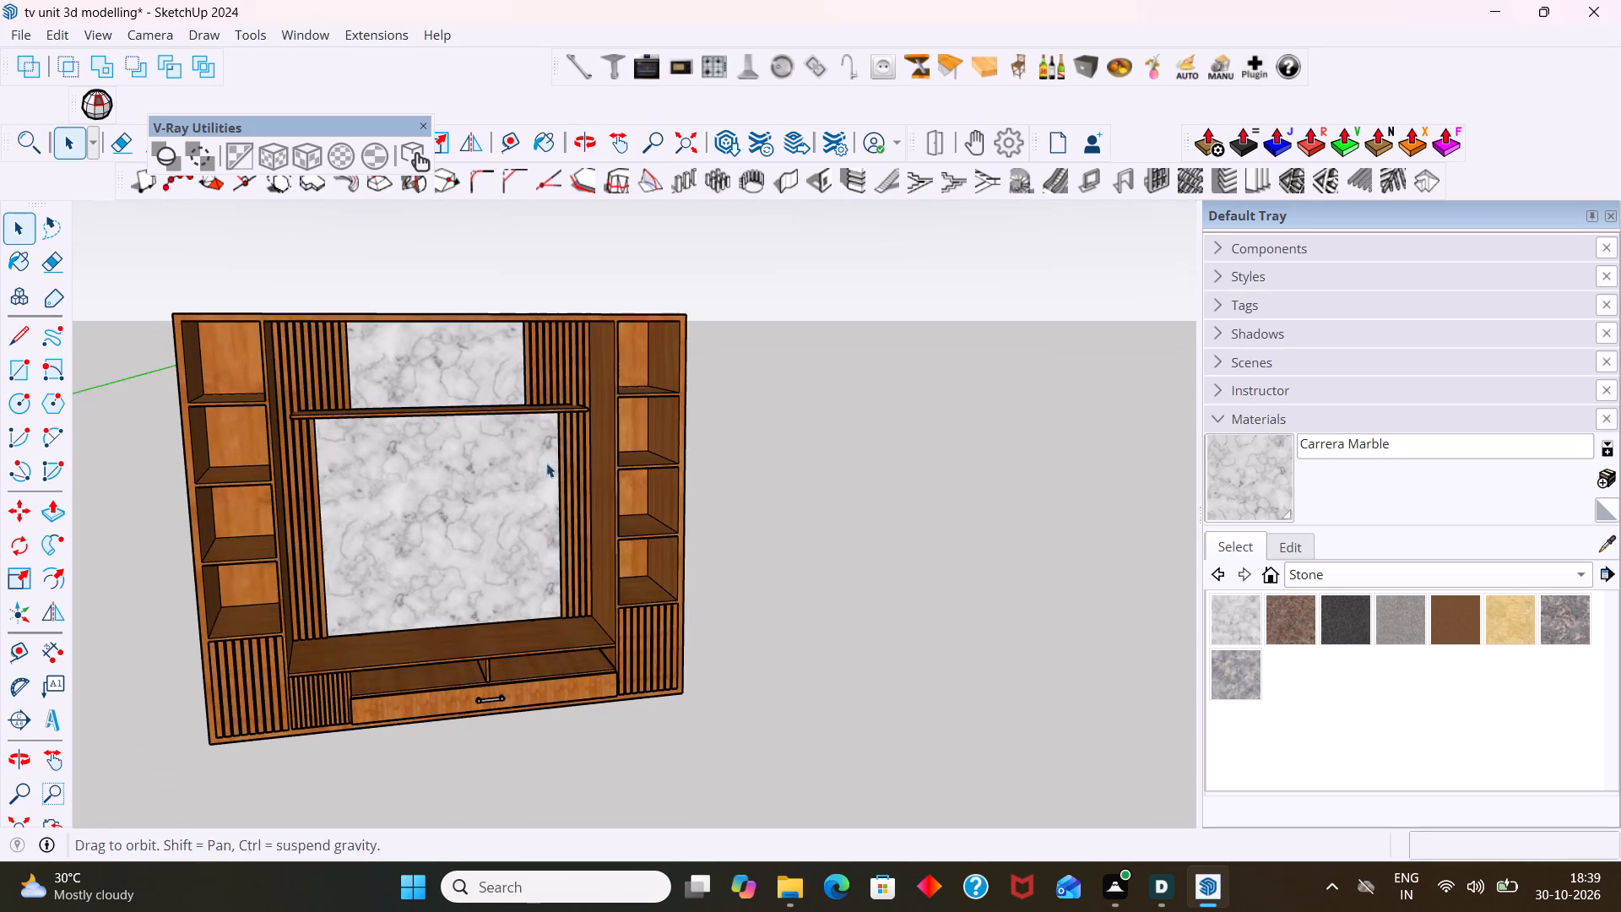
Draw a 355 mm line between the side-edge midpoints across the ceiling of the top compartment in the left shelf column.
middle_drag(470, 389, 507, 249)
scroll(372, 290, up, 9)
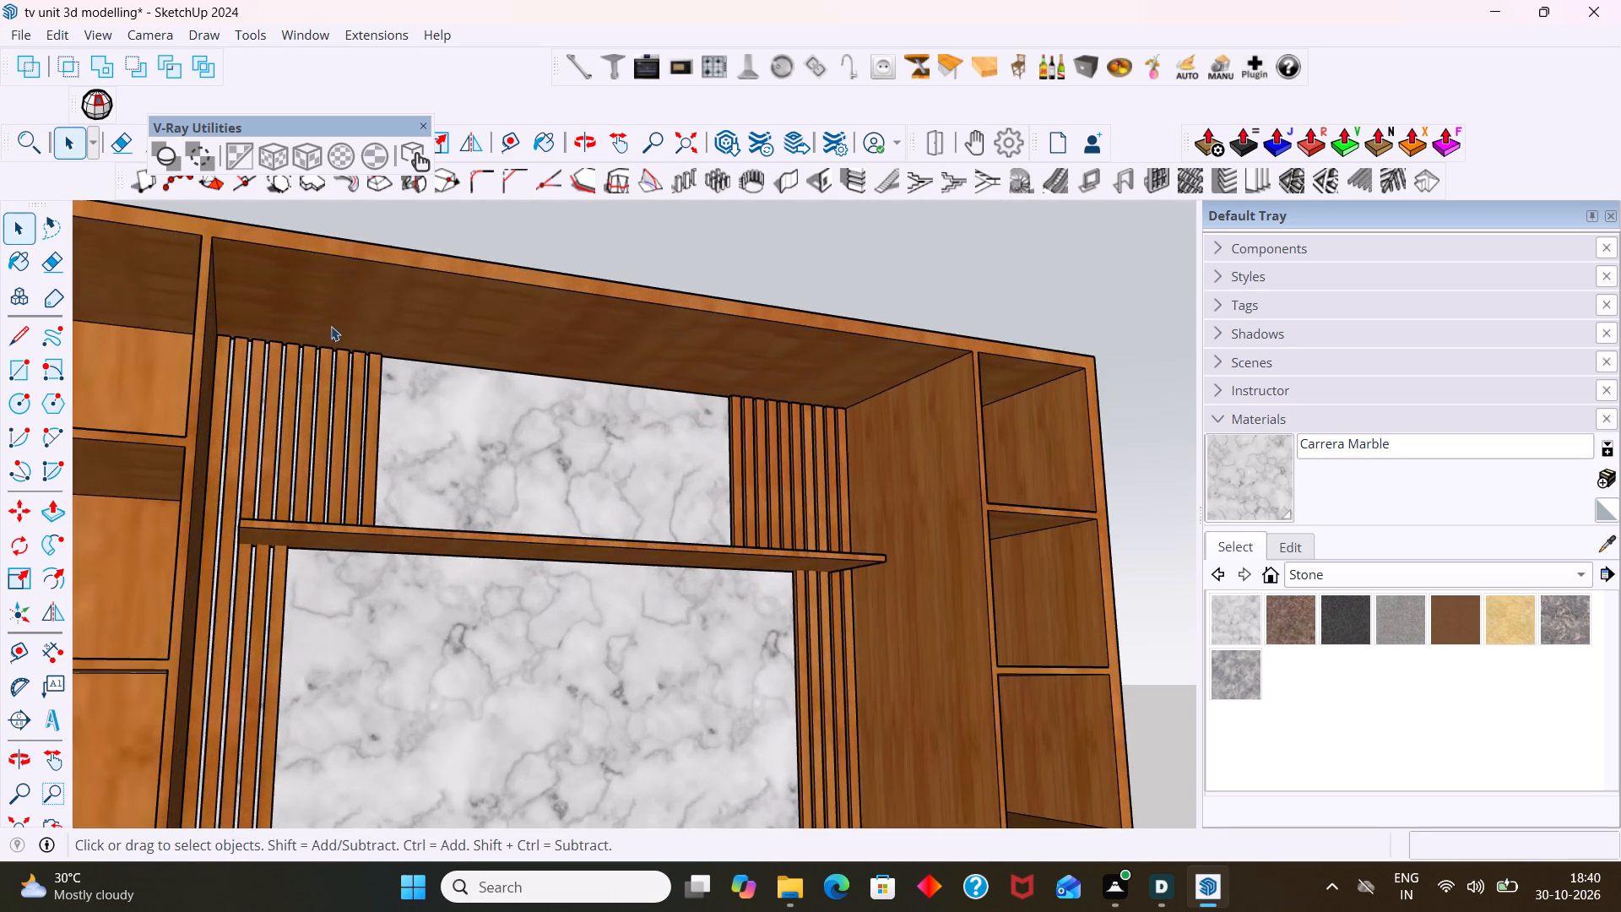
ctrl+middle_drag(340, 330, 323, 459)
scroll(327, 430, down, 3)
middle_drag(312, 409, 400, 318)
scroll(375, 328, down, 2)
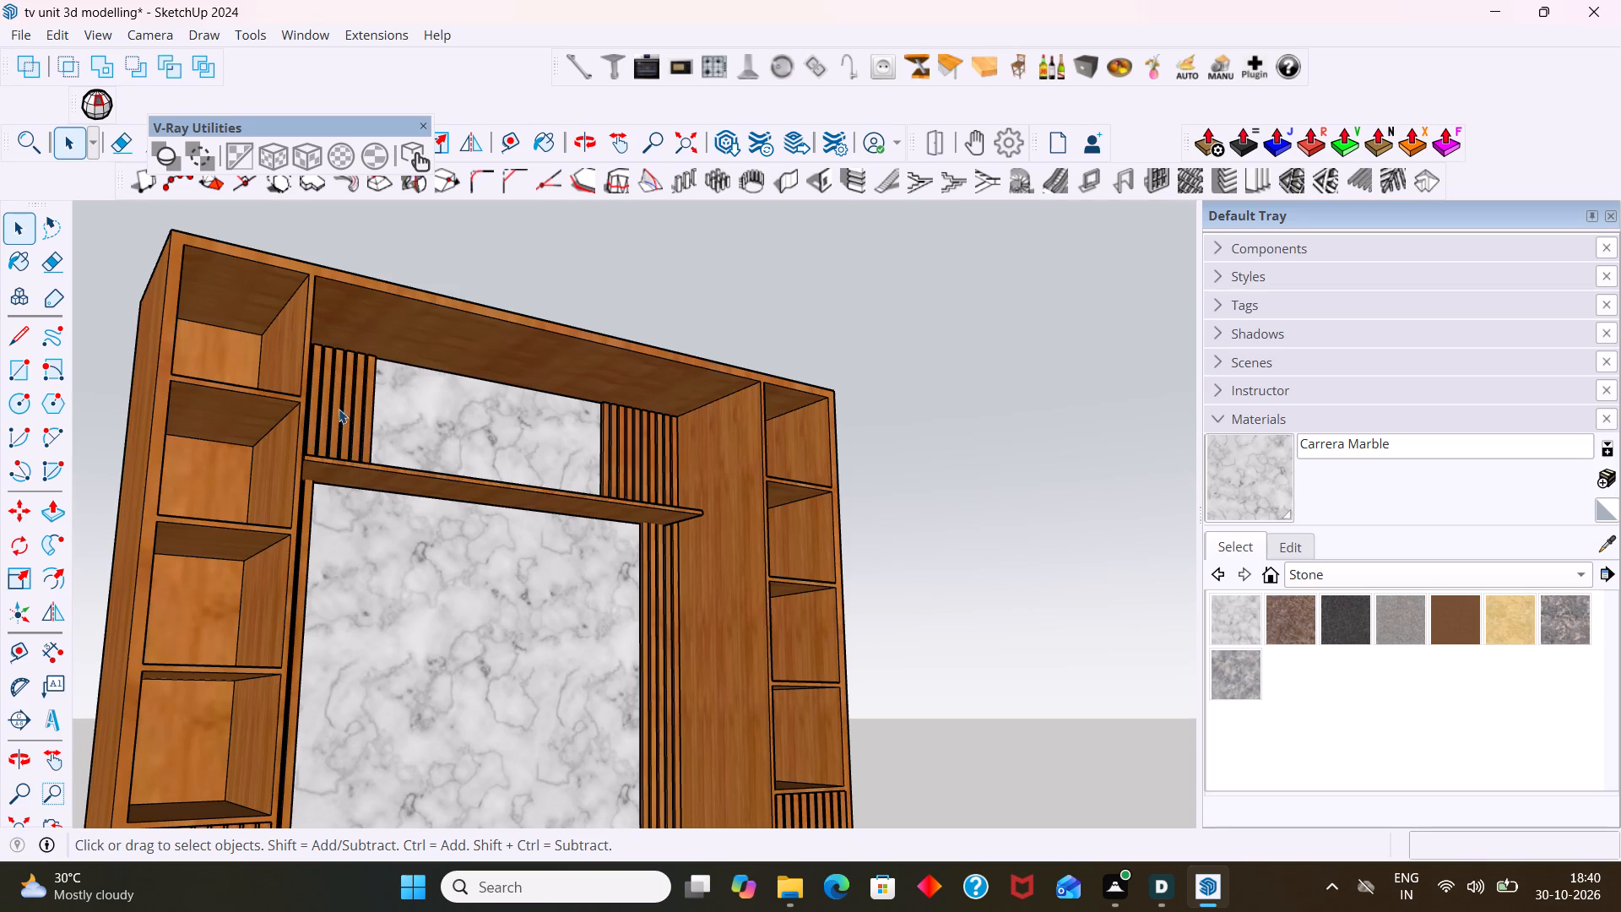
middle_drag(334, 354, 210, 369)
scroll(213, 368, up, 4)
middle_drag(232, 328, 268, 281)
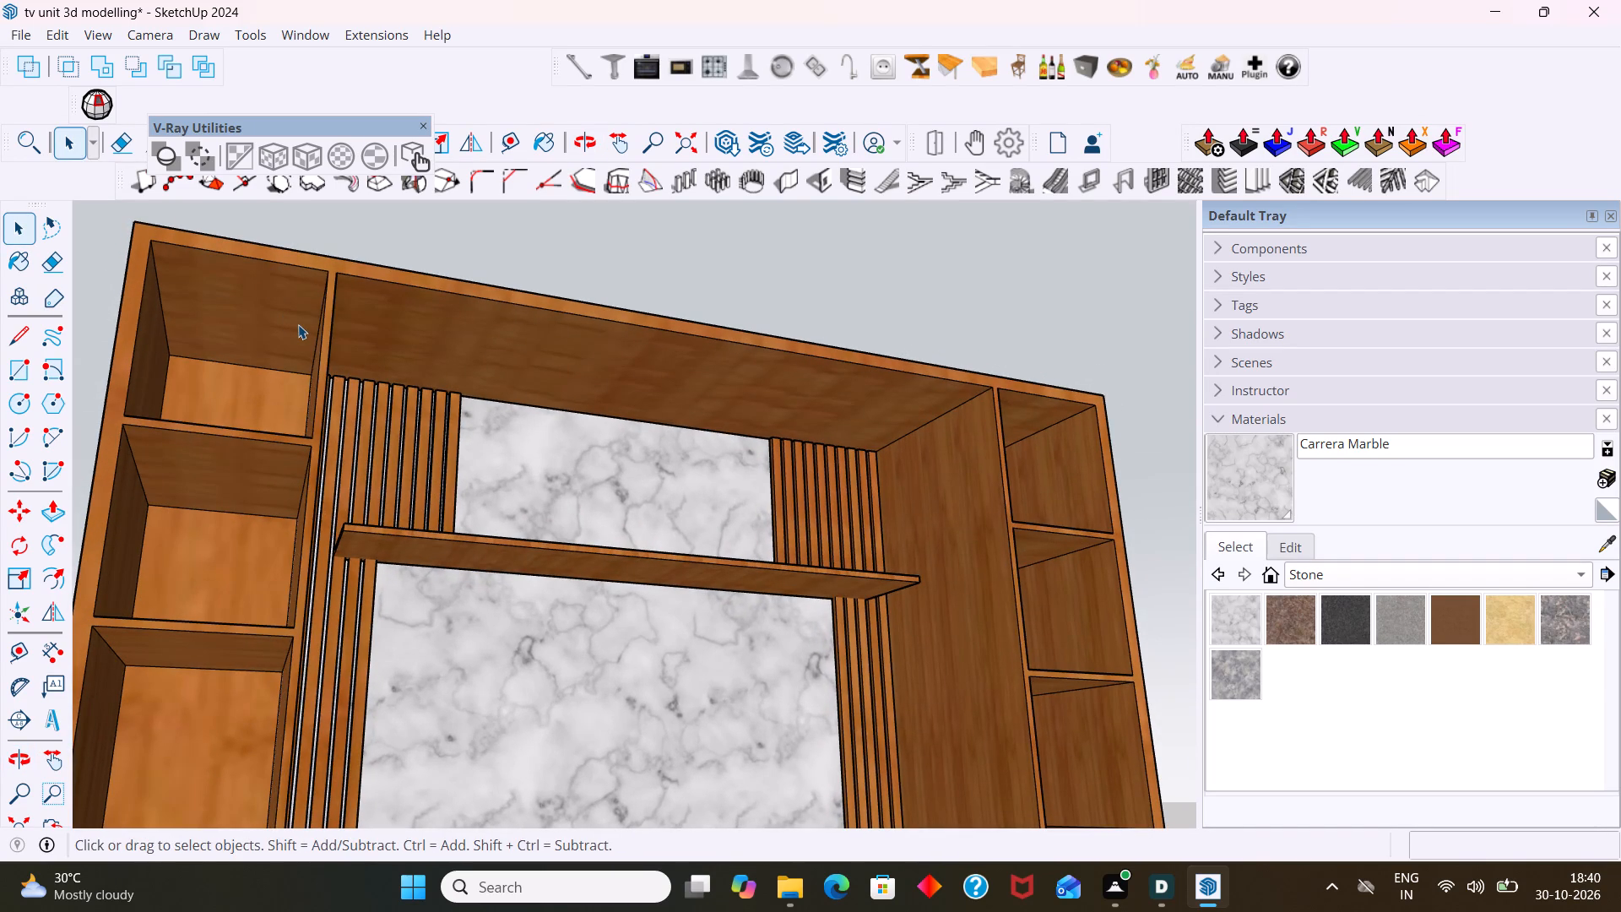
key(l)
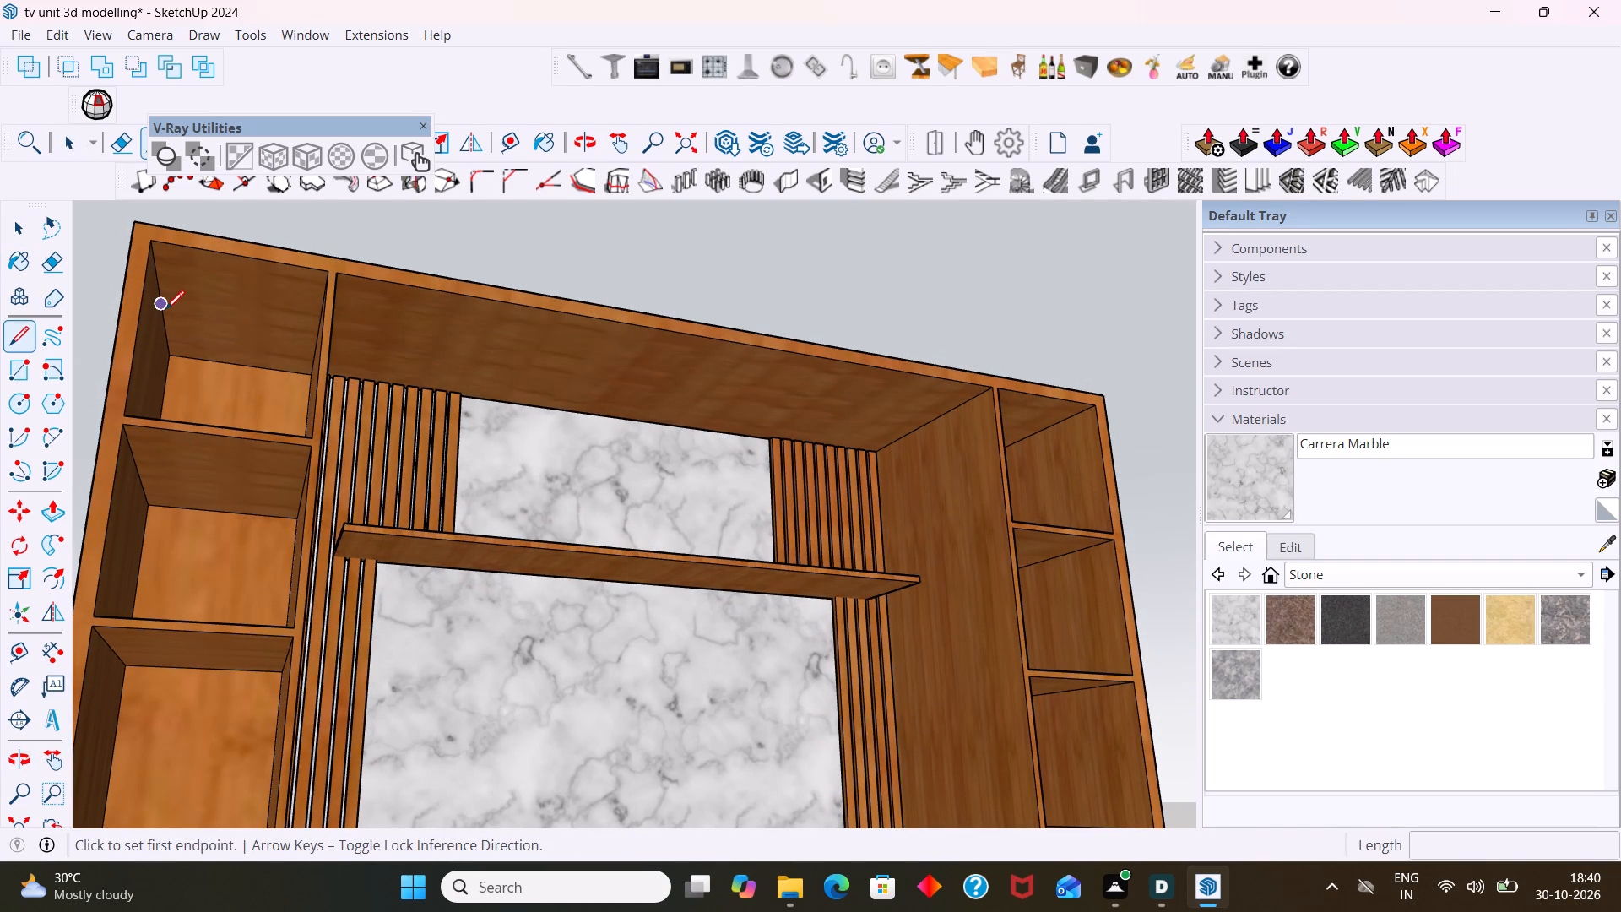
click(165, 309)
middle_drag(318, 352, 323, 377)
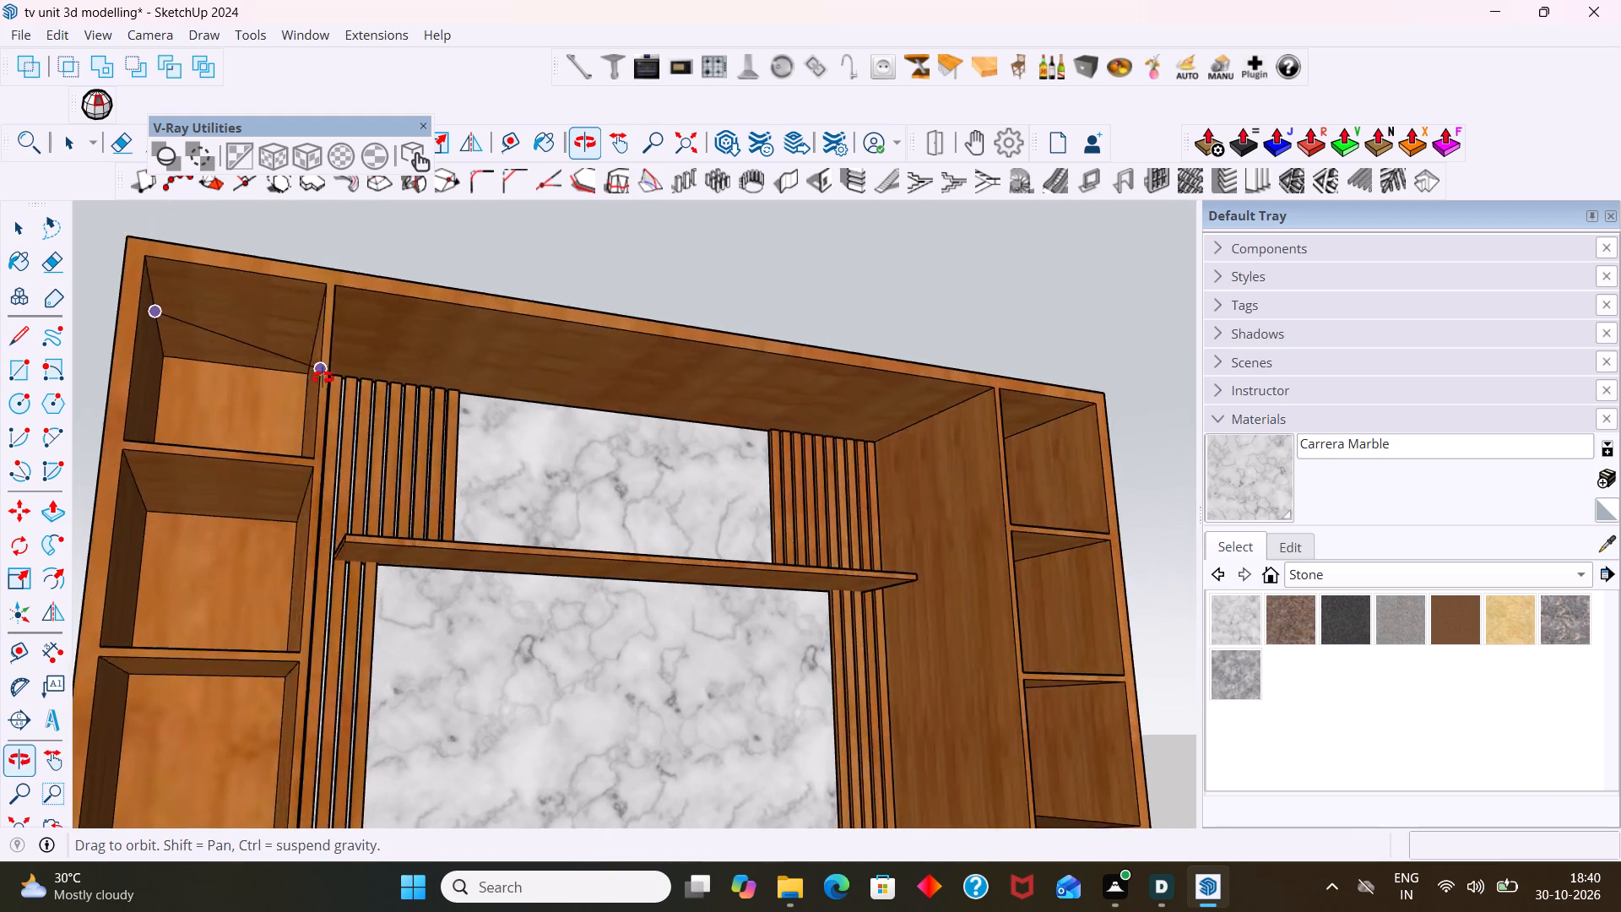
middle_drag(323, 377, 289, 394)
scroll(295, 324, up, 6)
middle_drag(305, 360, 326, 395)
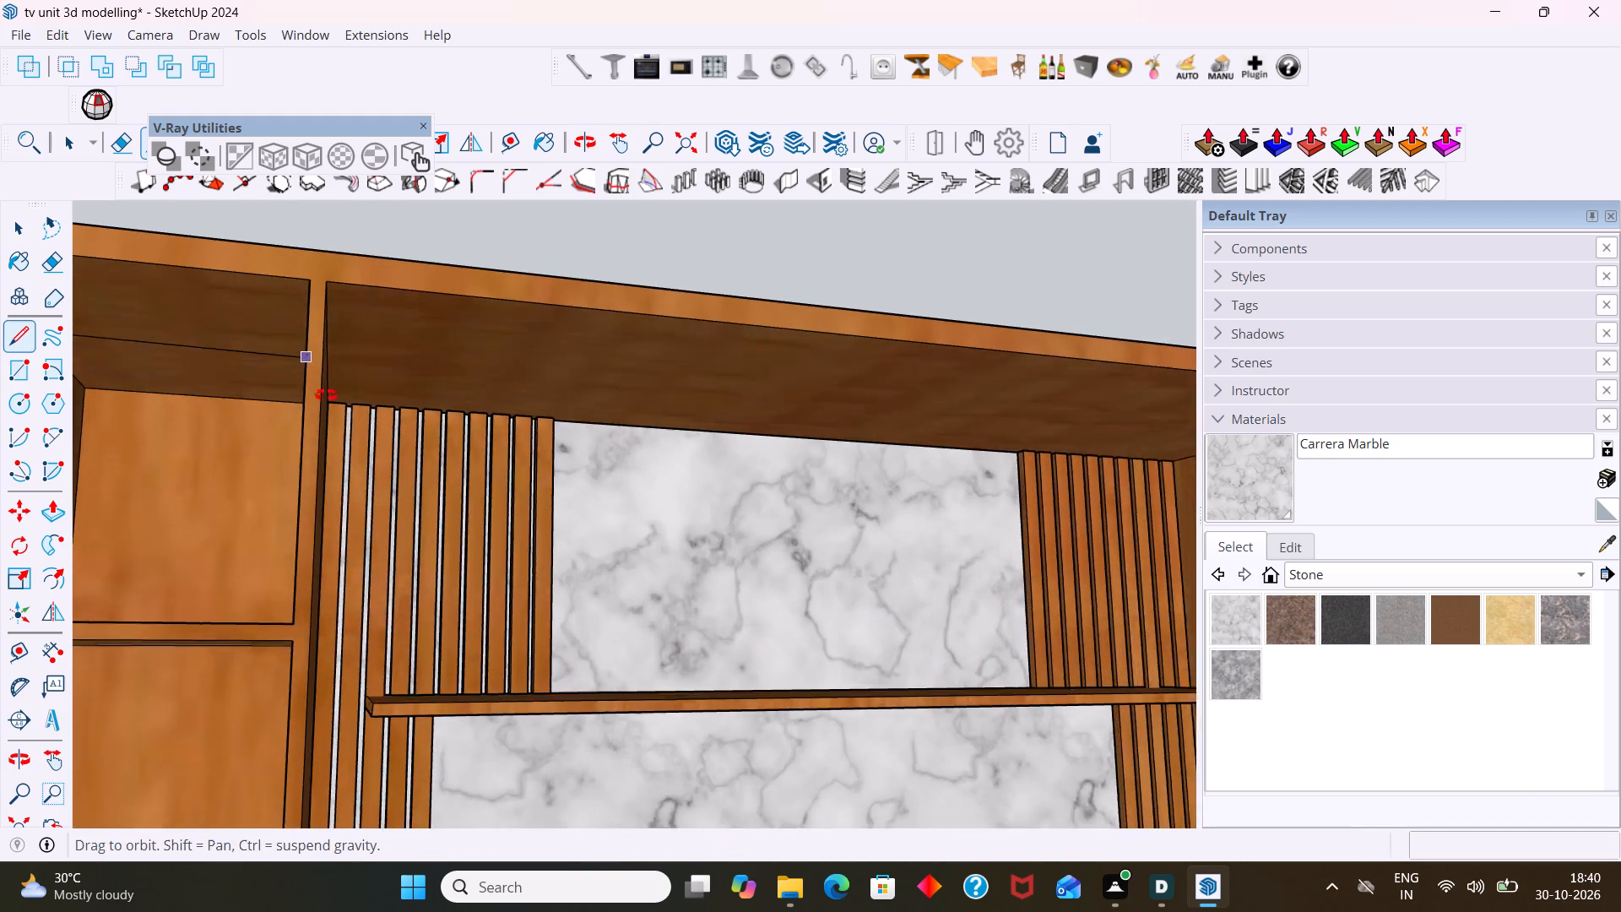
middle_drag(326, 395, 385, 427)
scroll(302, 318, up, 1)
click(270, 305)
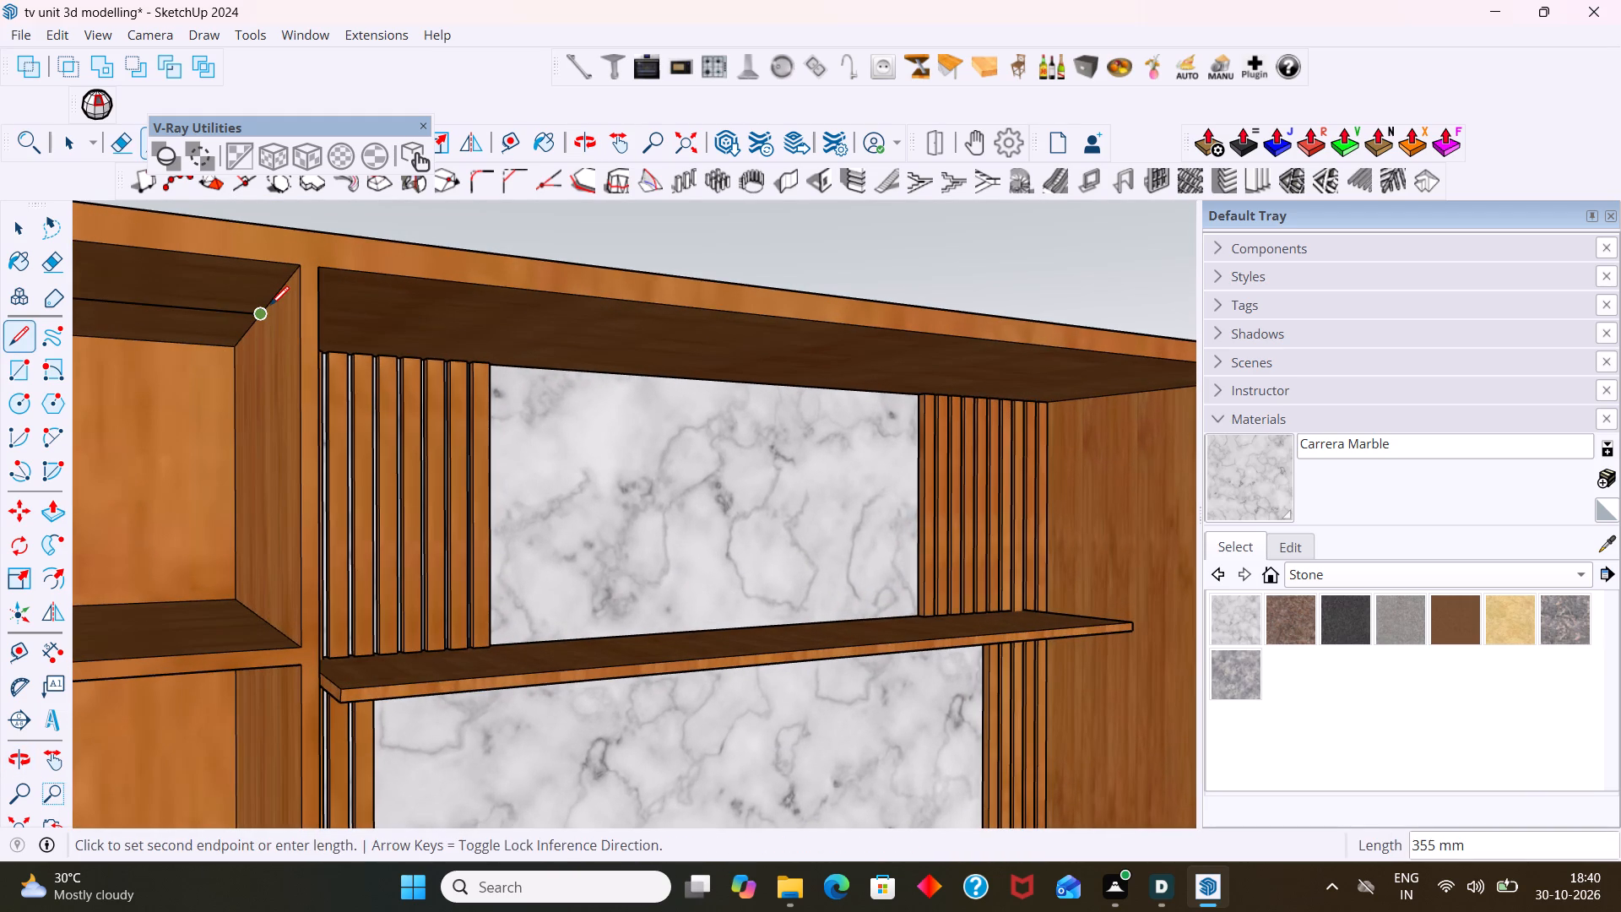
scroll(269, 306, down, 8)
middle_drag(274, 328, 228, 263)
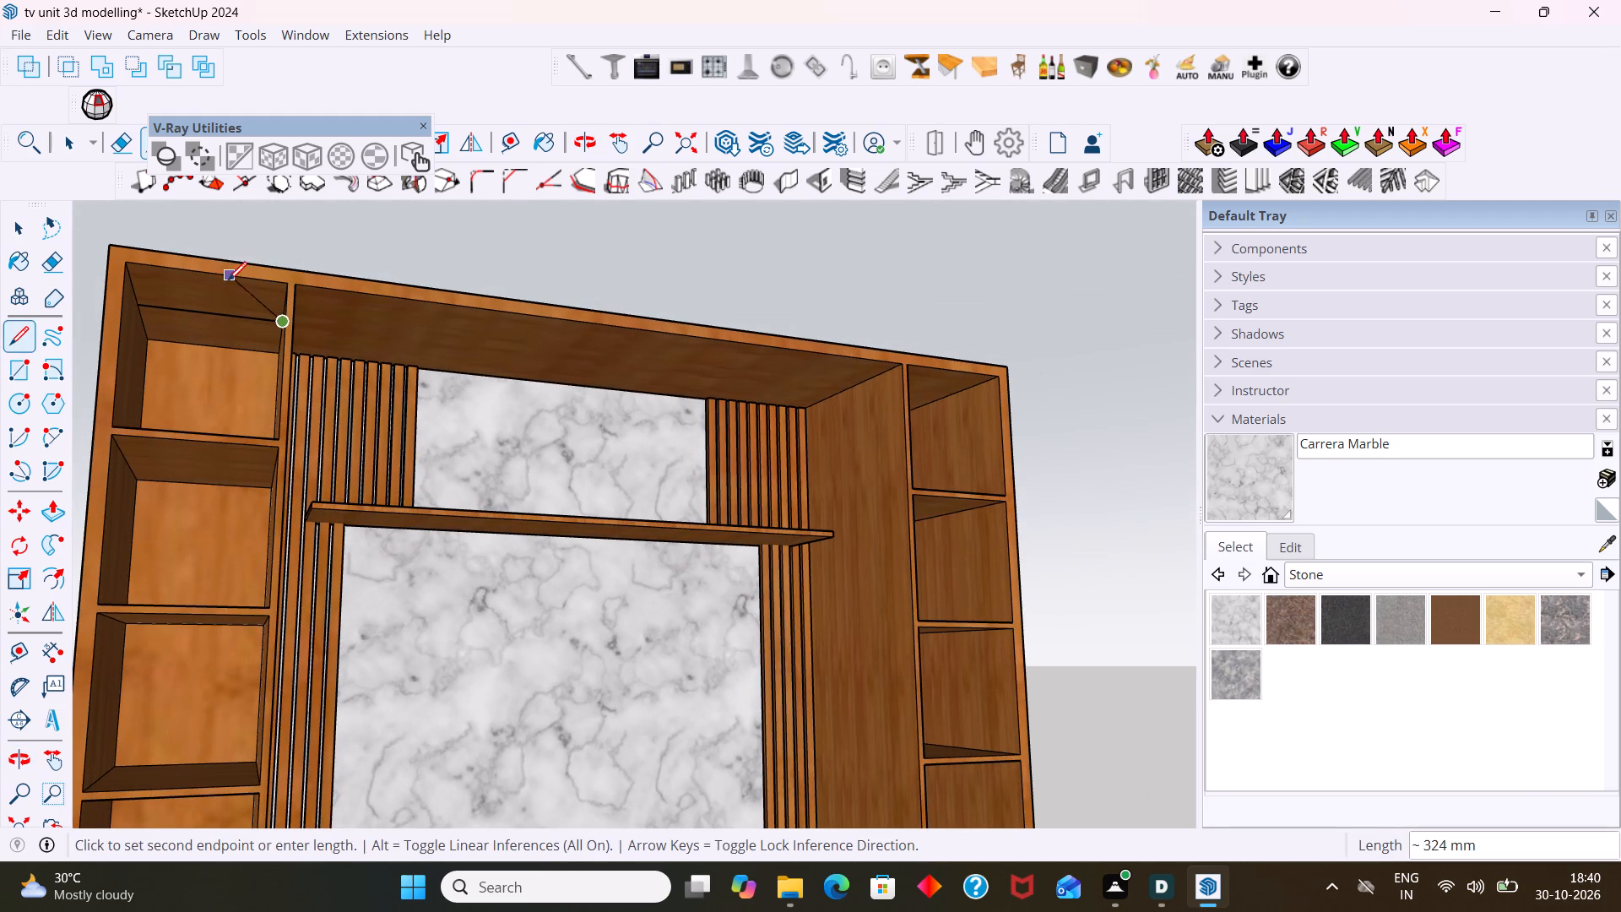
key(space)
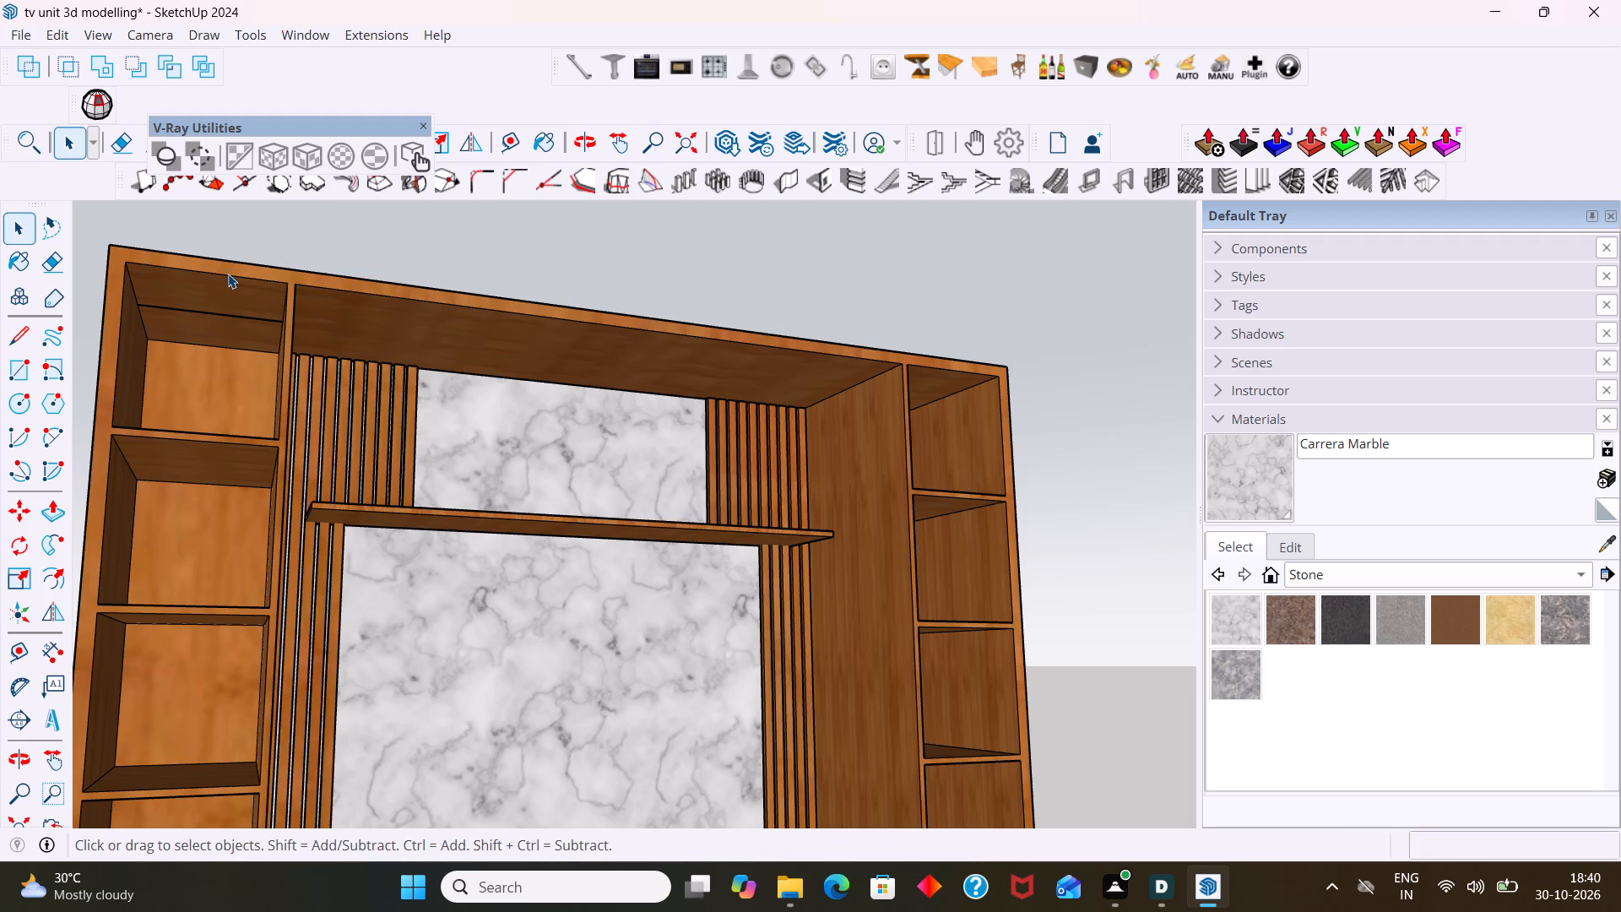
Draw a crossing line about 592 mm long from the front-edge midpoint to the back-edge midpoint of the same compartment ceiling.
key(l)
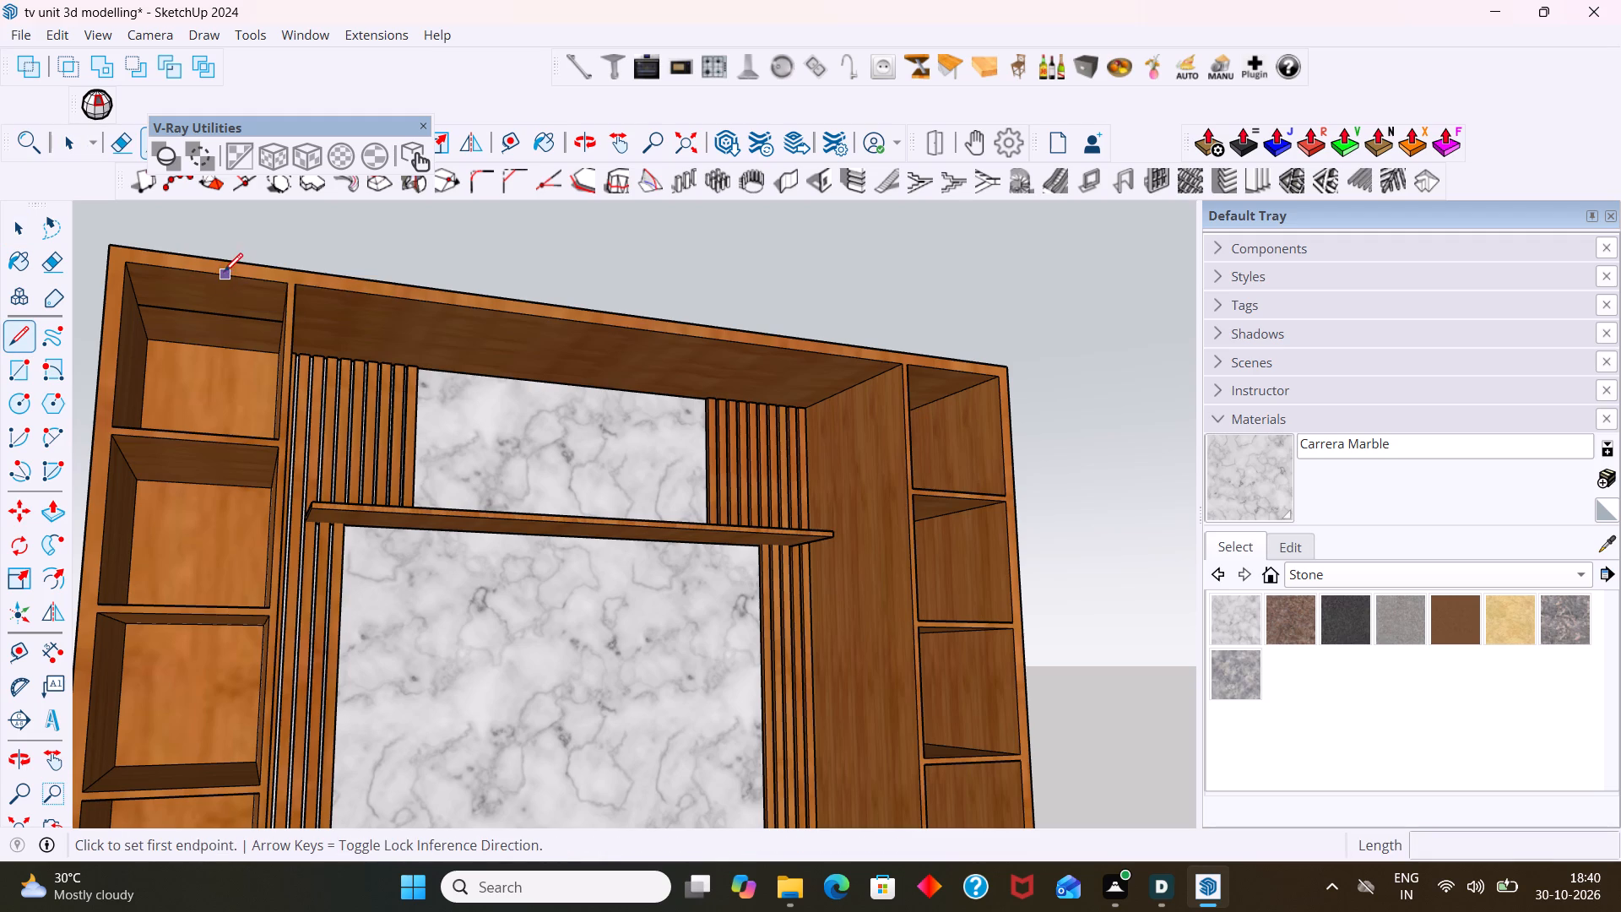
click(213, 268)
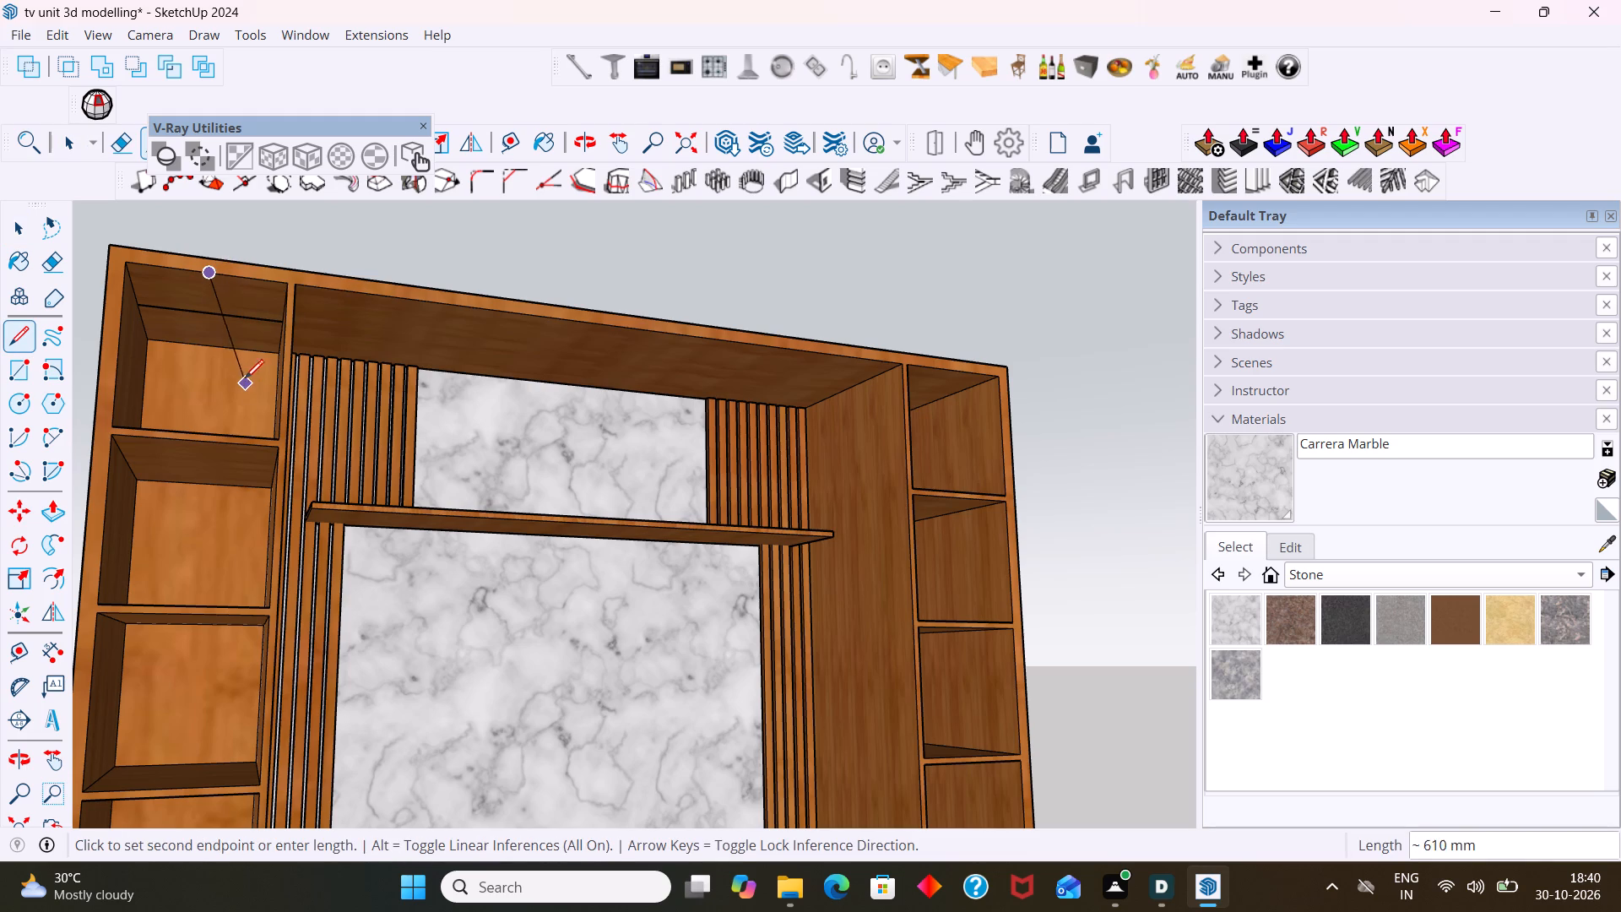
click(214, 347)
key(space)
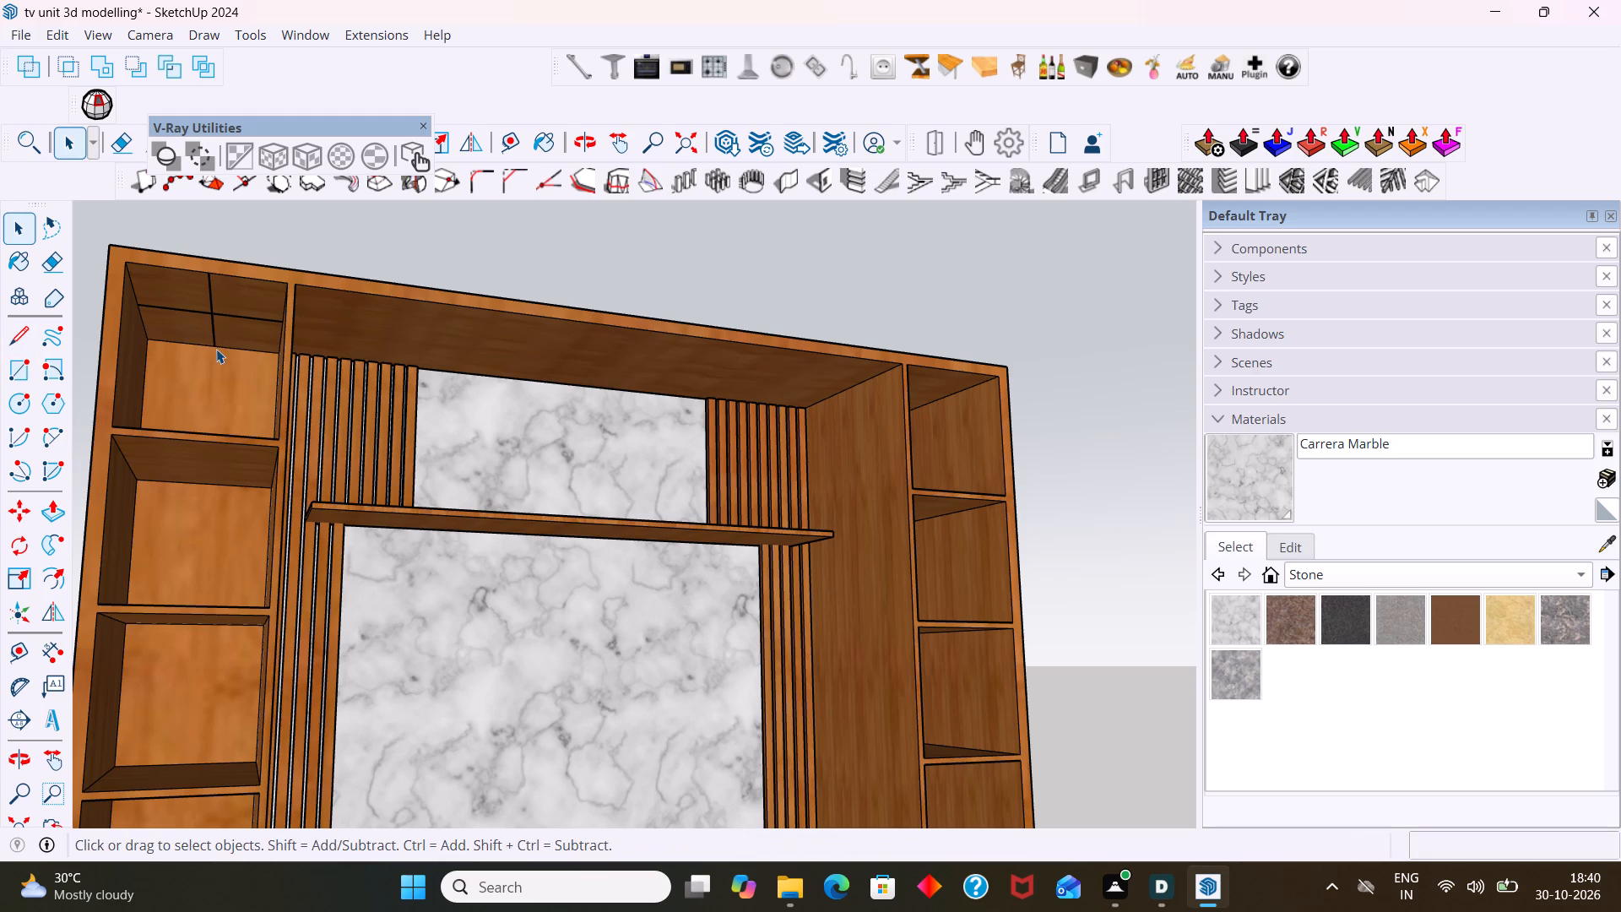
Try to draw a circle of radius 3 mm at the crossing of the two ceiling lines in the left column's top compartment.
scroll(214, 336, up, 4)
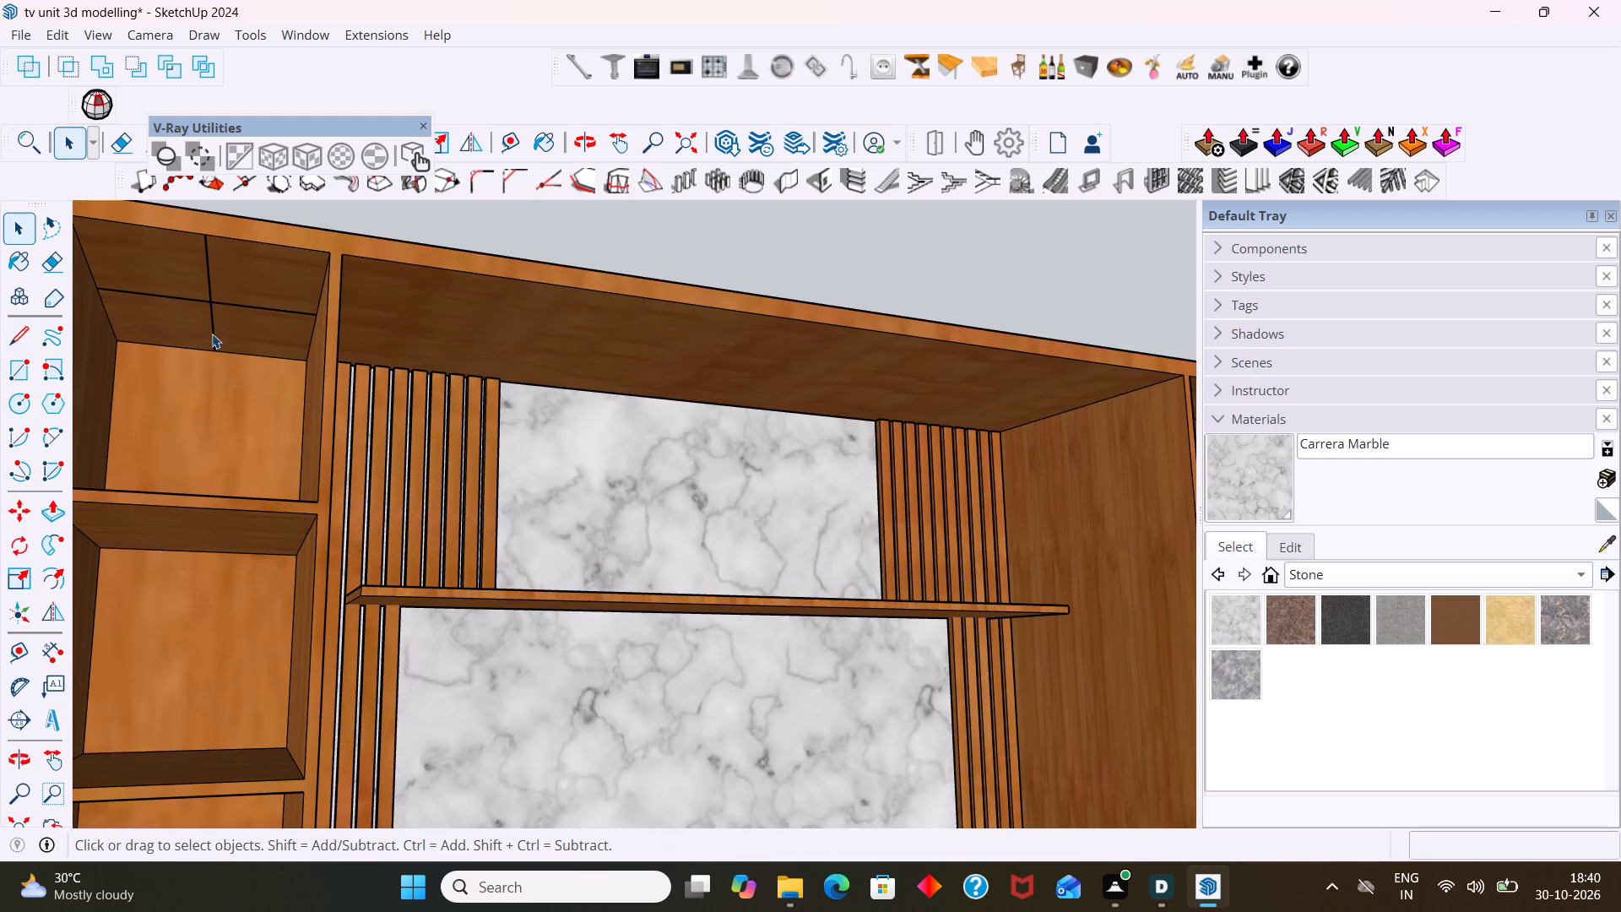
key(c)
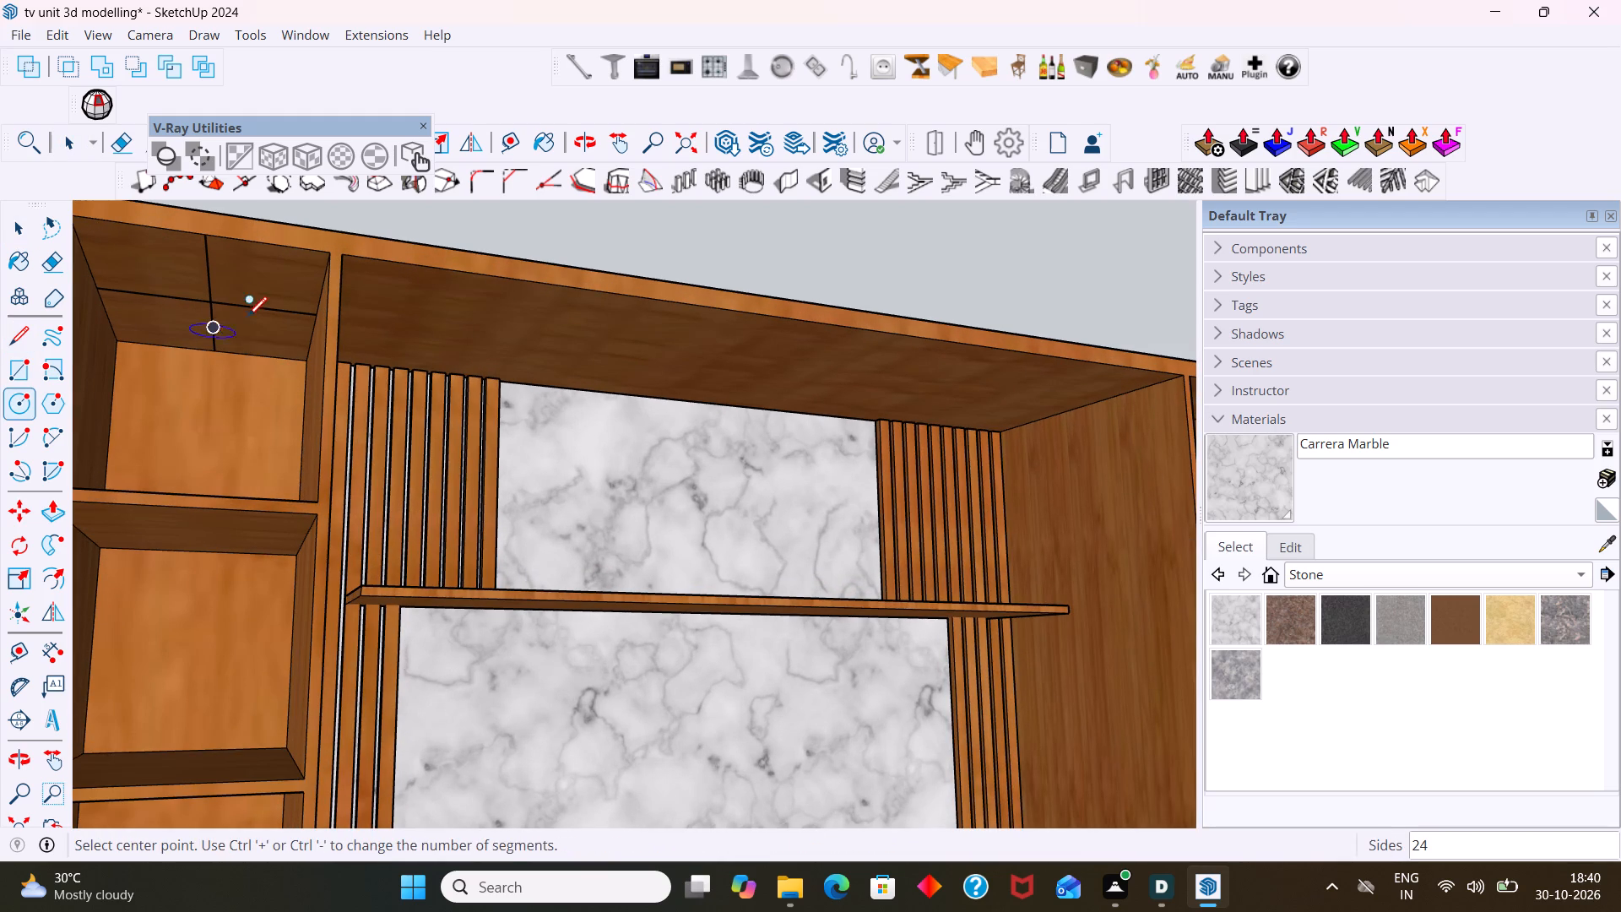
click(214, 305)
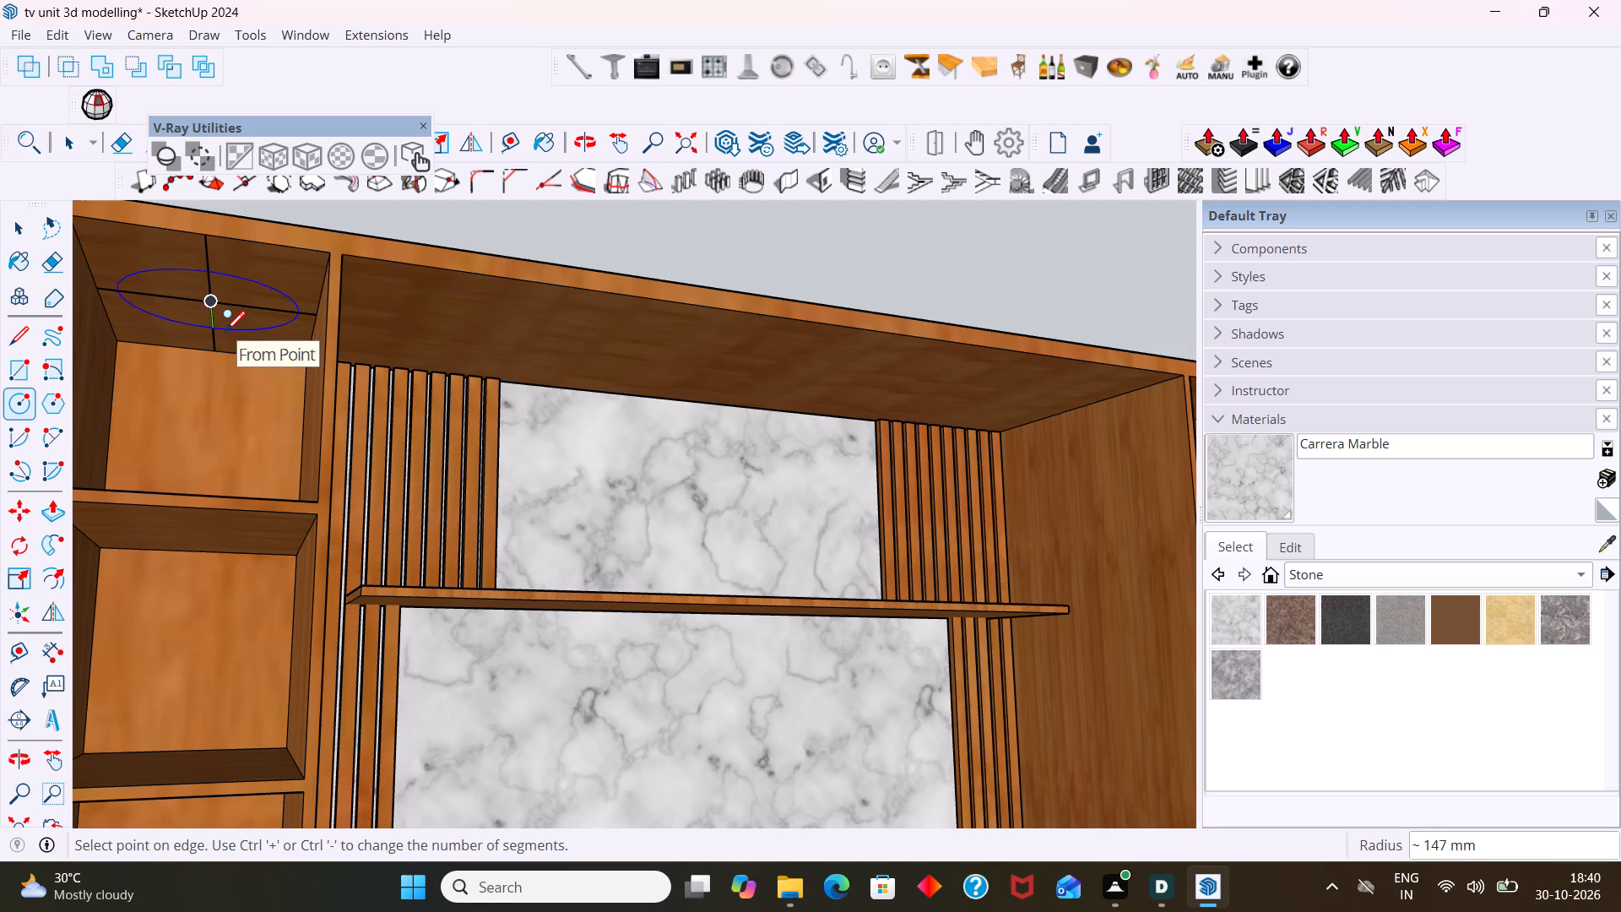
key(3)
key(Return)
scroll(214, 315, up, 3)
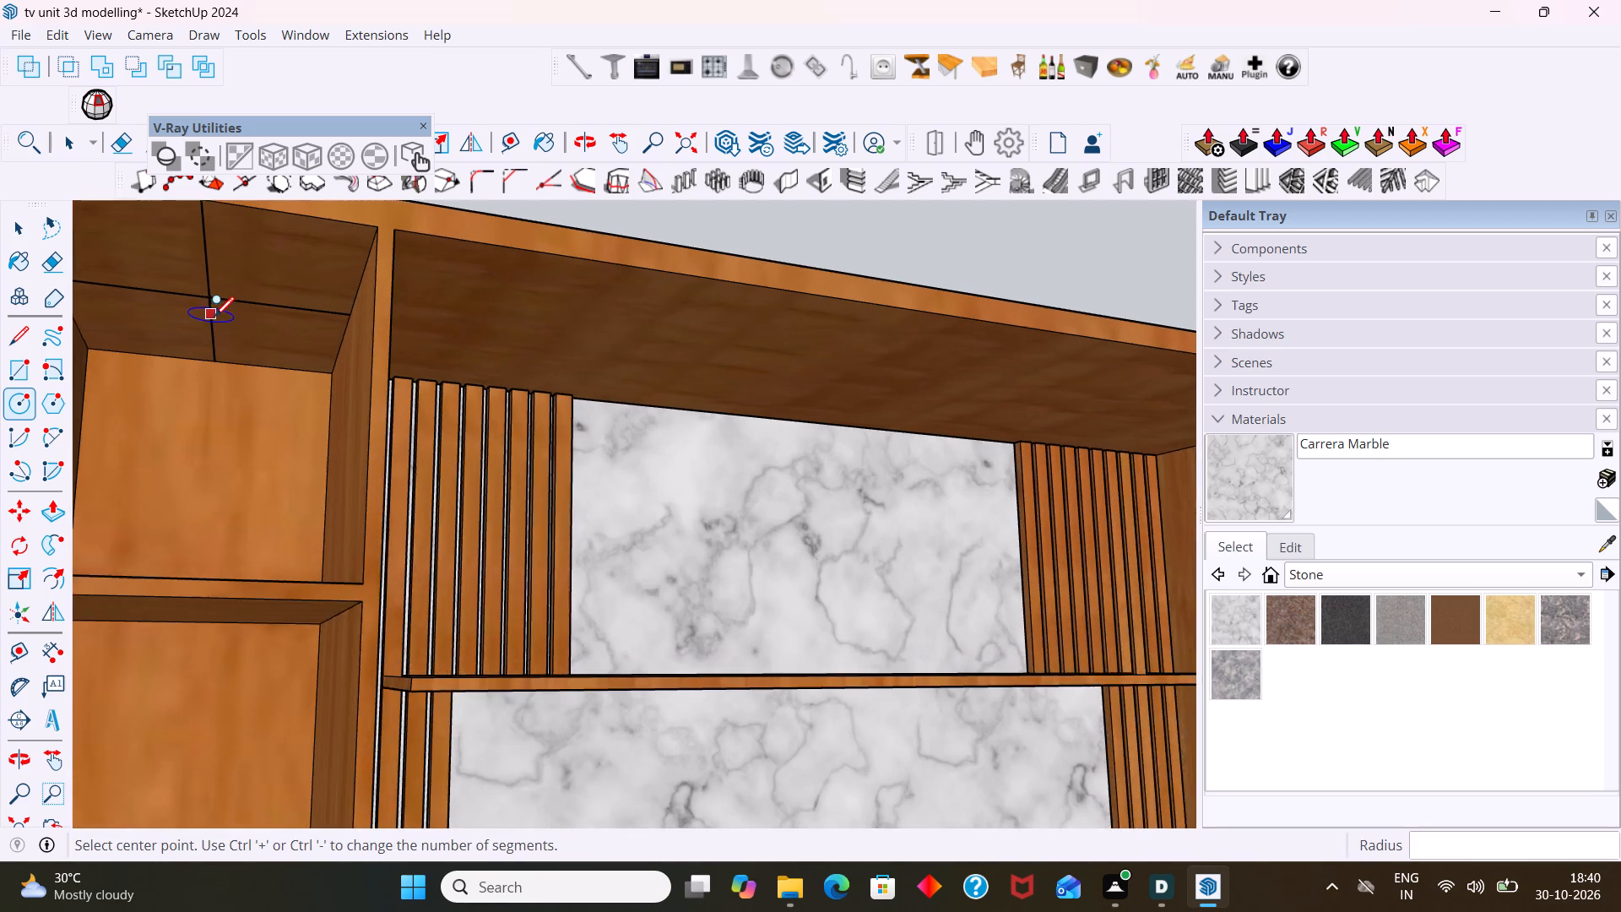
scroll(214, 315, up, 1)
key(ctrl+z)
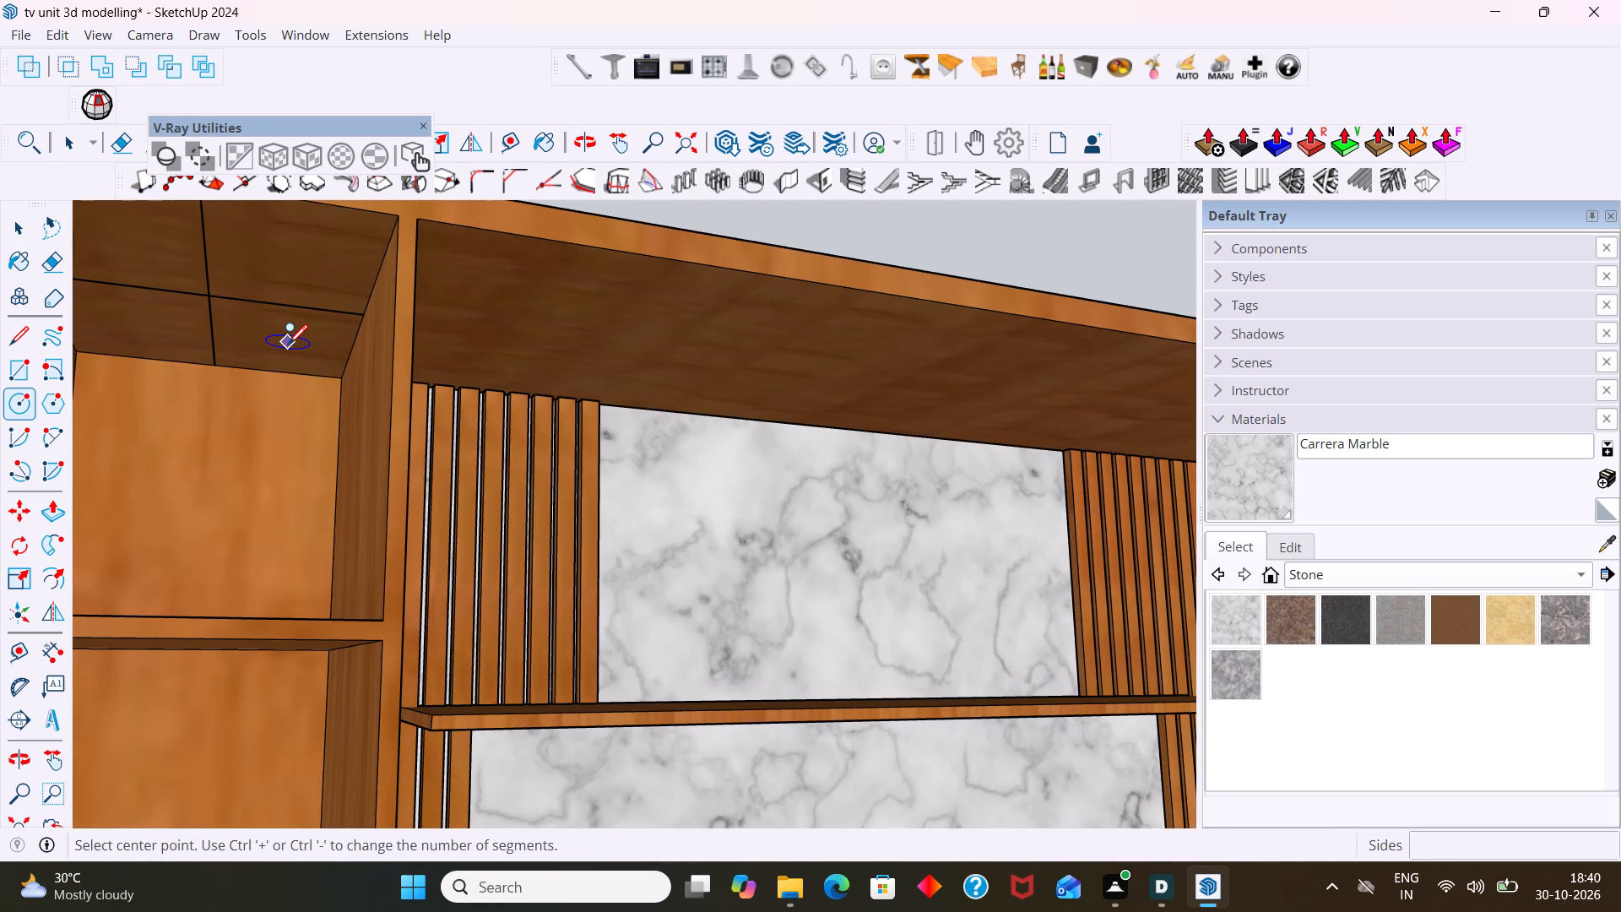
Draw a circle of radius 3" centred on the crossing of the two lines on the compartment ceiling.
click(212, 293)
key(3)
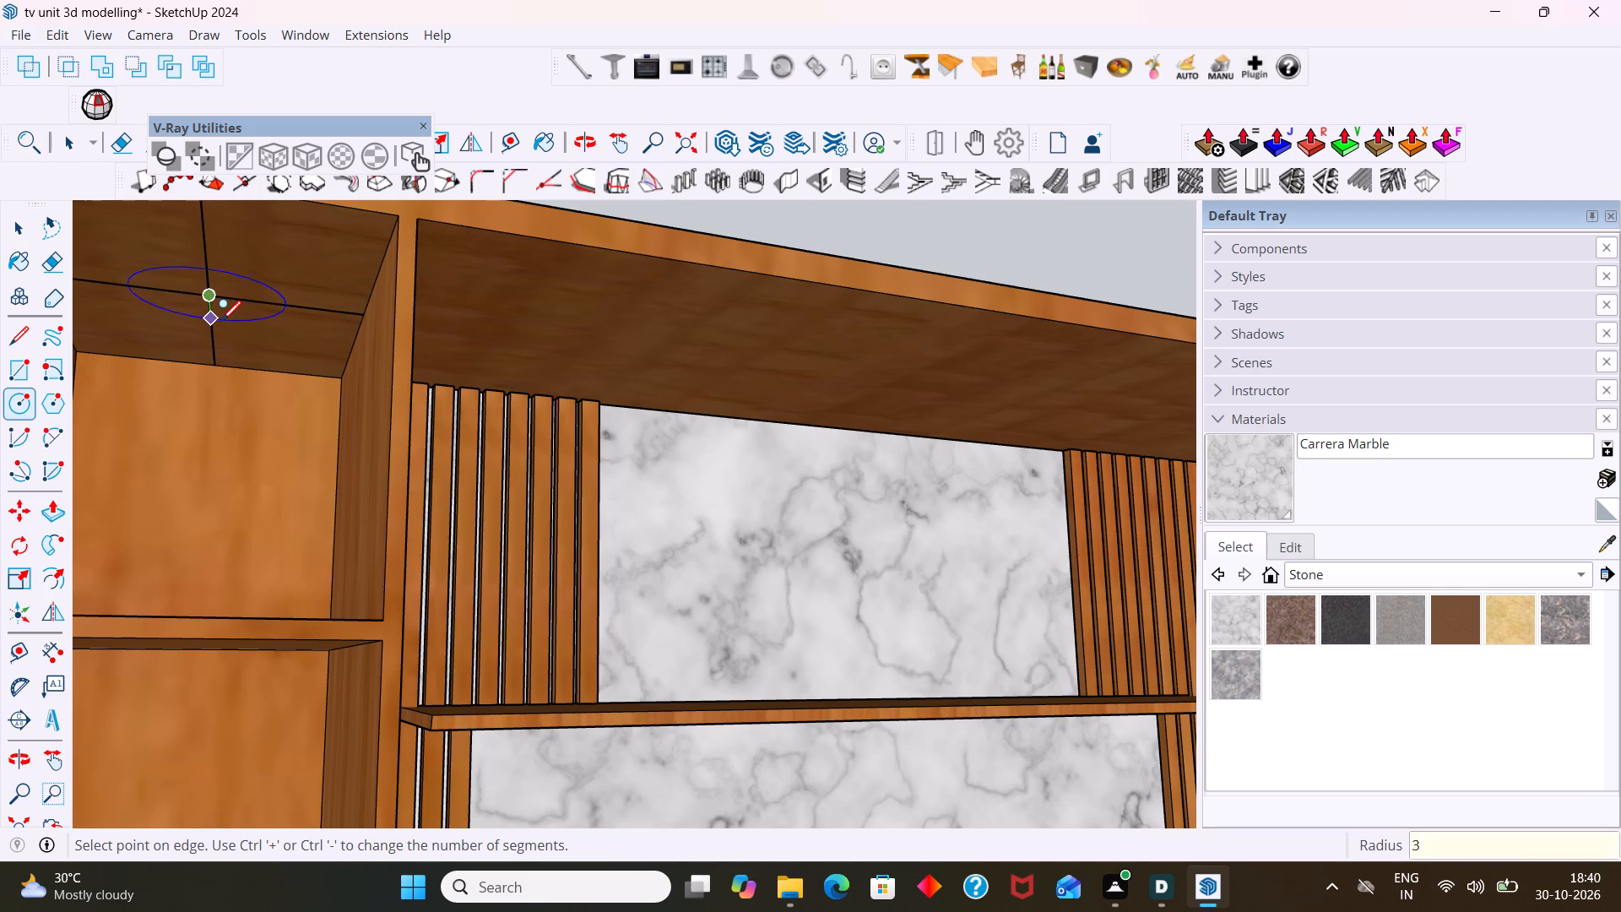
key(shift+quotedbl)
key(Return)
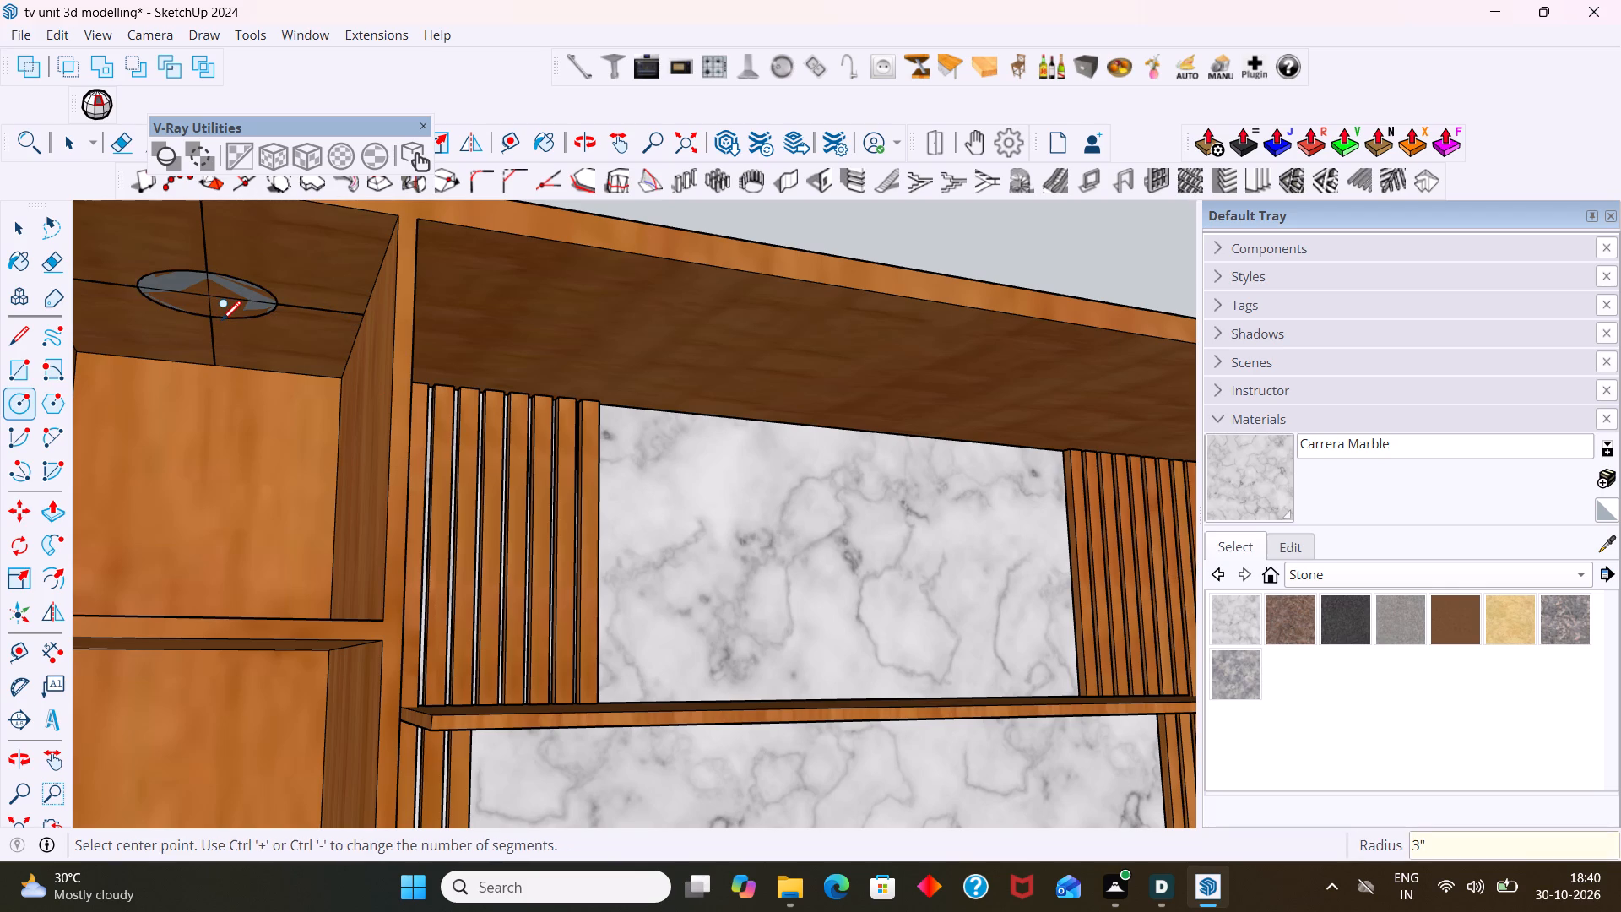
key(space)
Erase the four parts of the crossing lines that extend outside the circle on the compartment ceiling.
scroll(376, 312, down, 1)
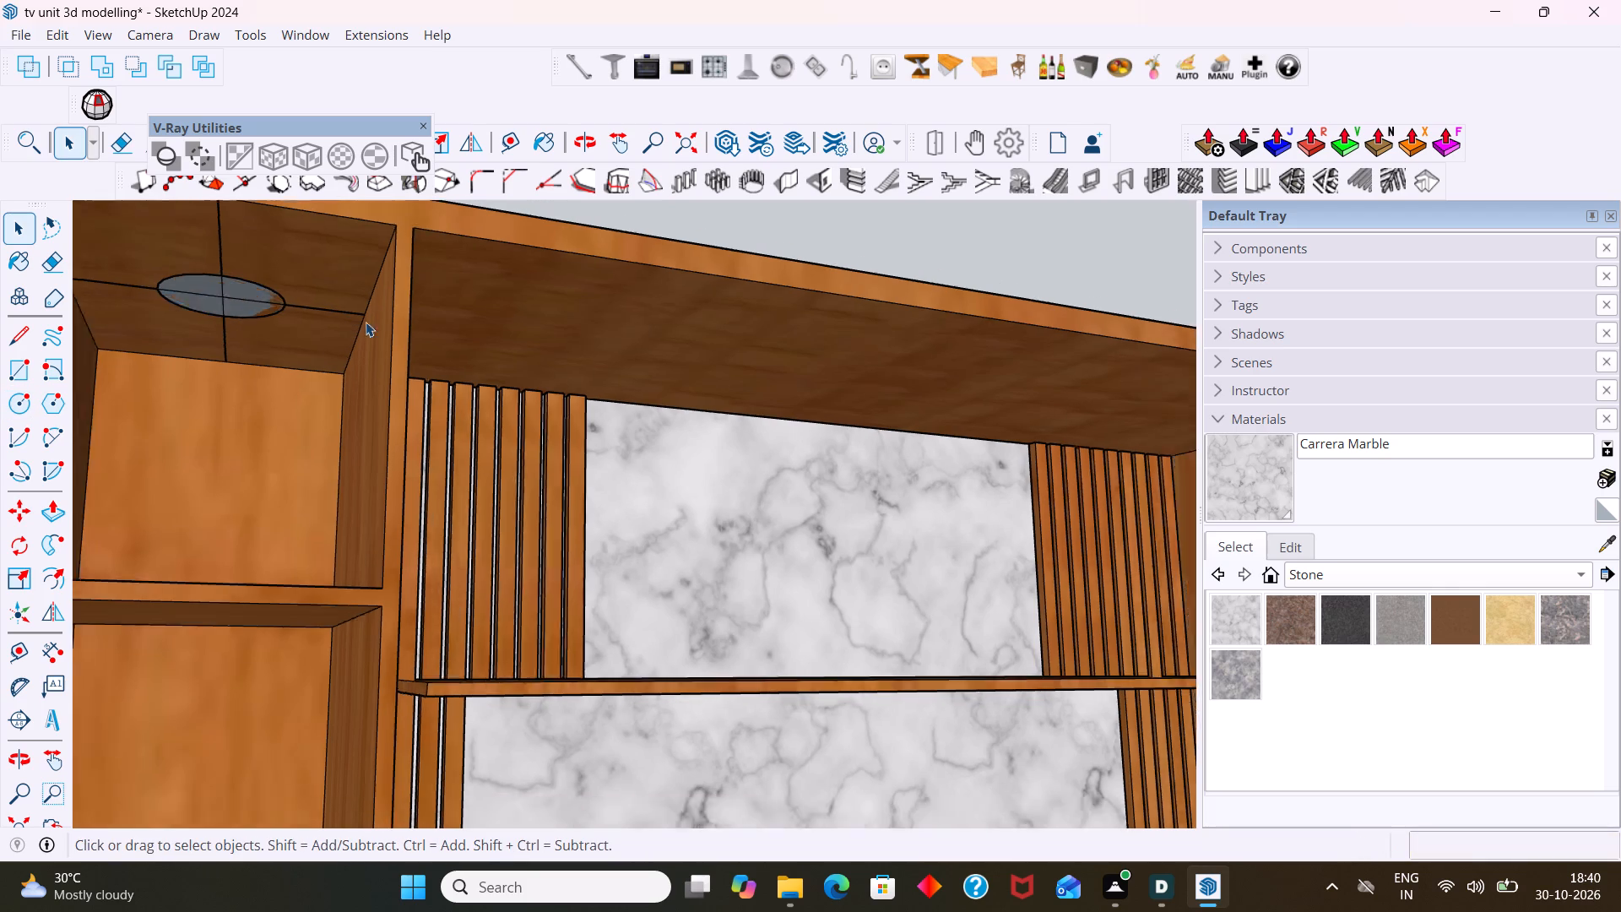
scroll(366, 322, down, 4)
middle_drag(252, 379, 236, 413)
scroll(274, 258, up, 4)
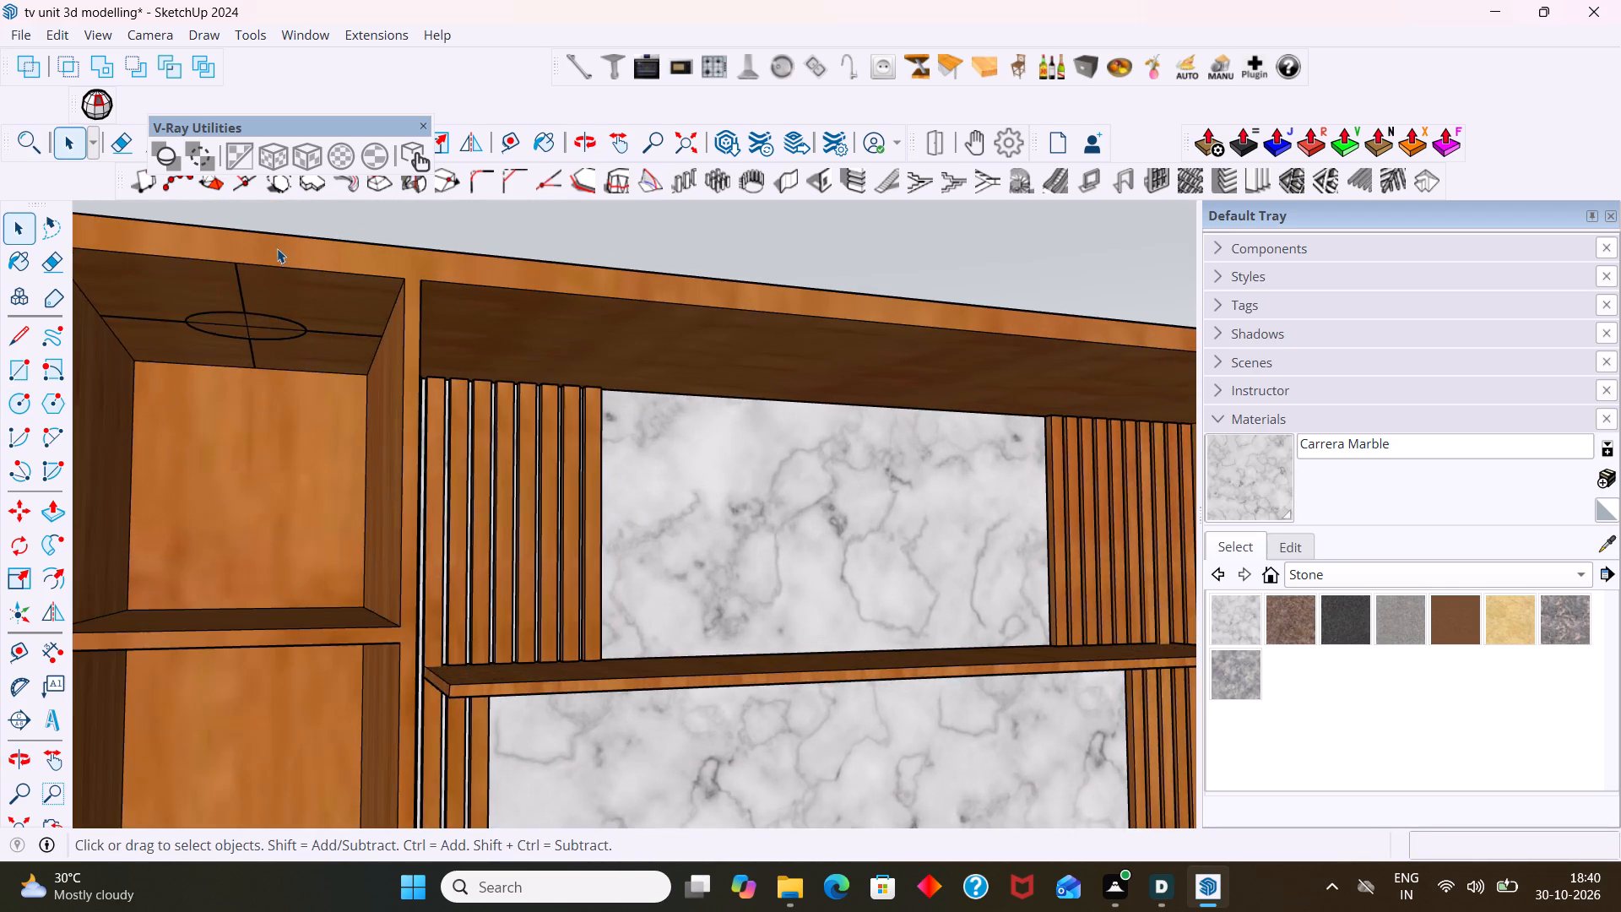
scroll(276, 266, up, 1)
middle_drag(276, 268, 280, 229)
key(e)
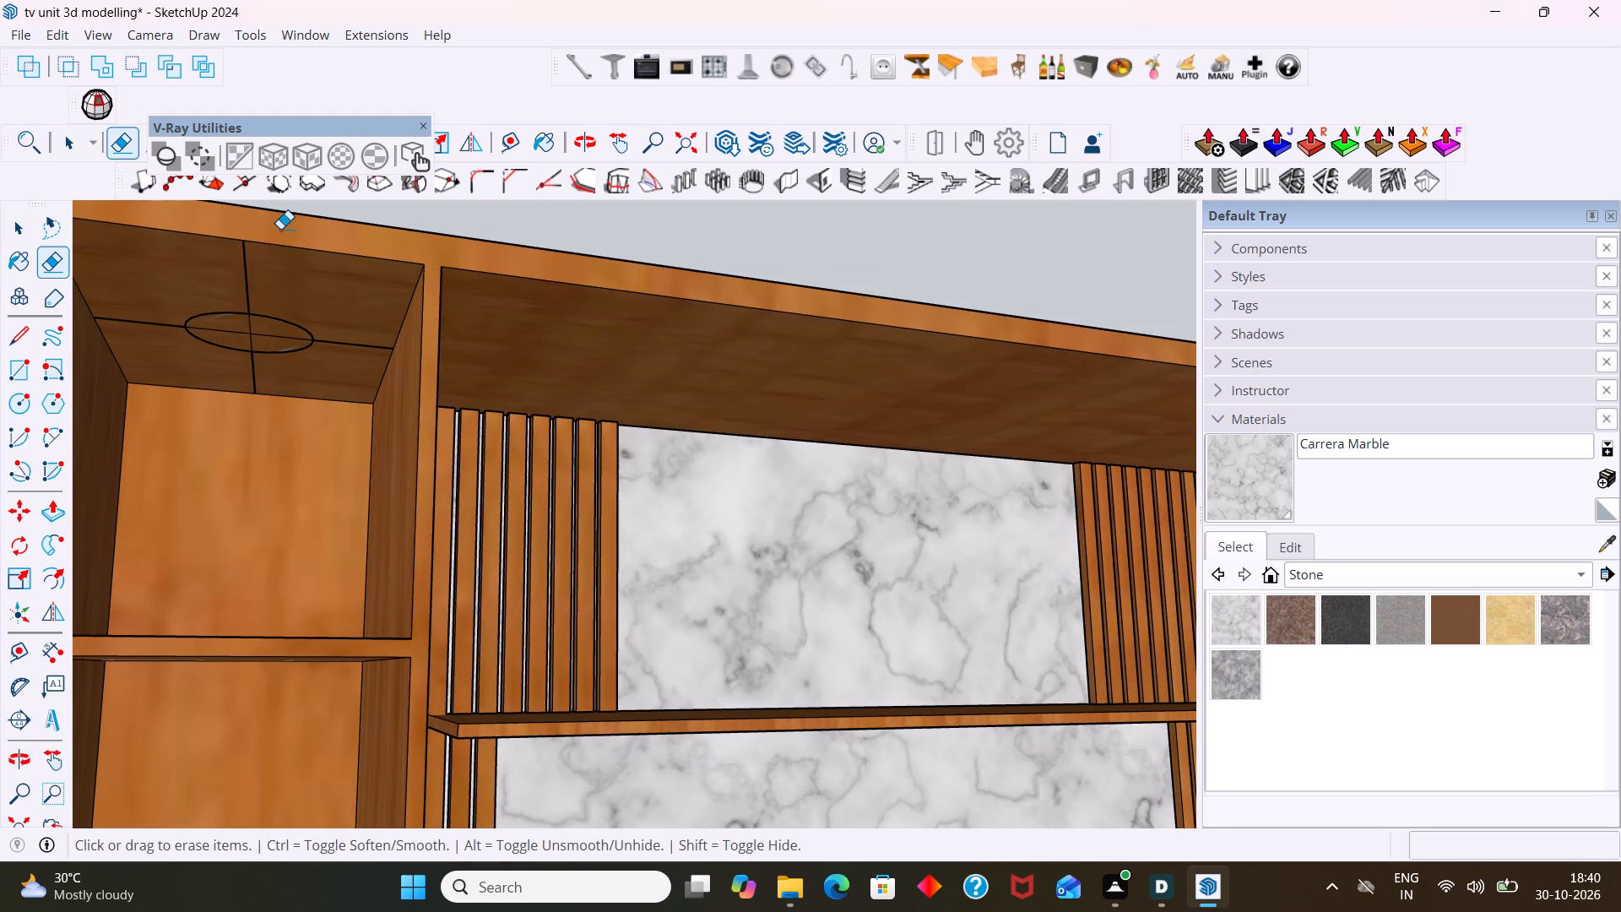
drag(285, 272, 213, 273)
drag(150, 297, 160, 360)
drag(338, 366, 364, 318)
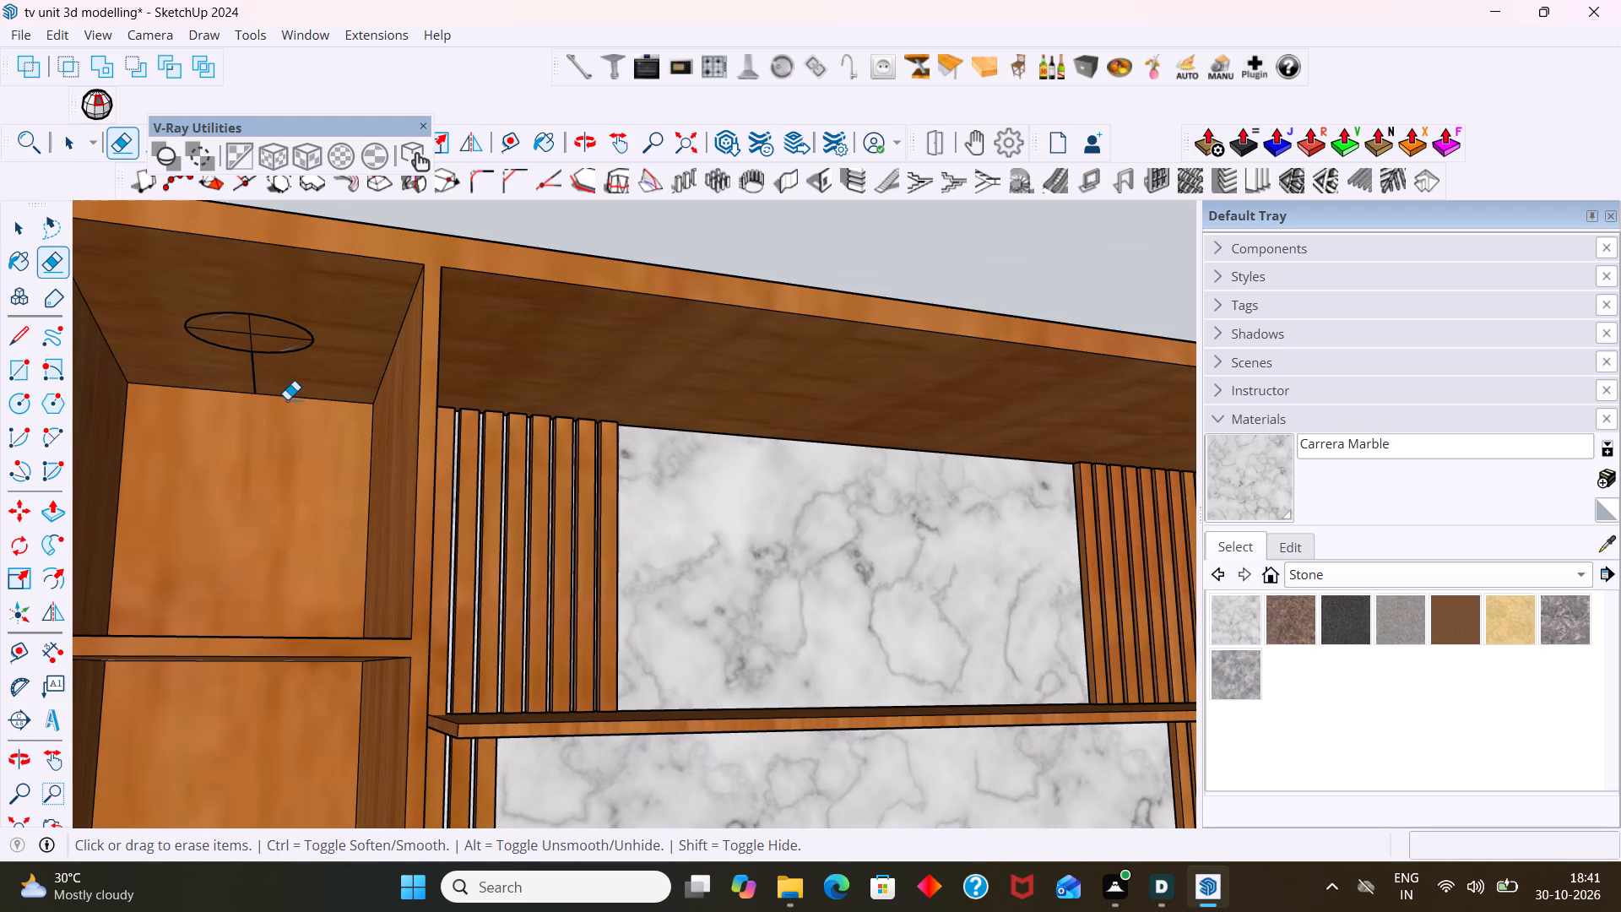
drag(287, 399, 253, 369)
key(ctrl+z)
drag(270, 362, 256, 377)
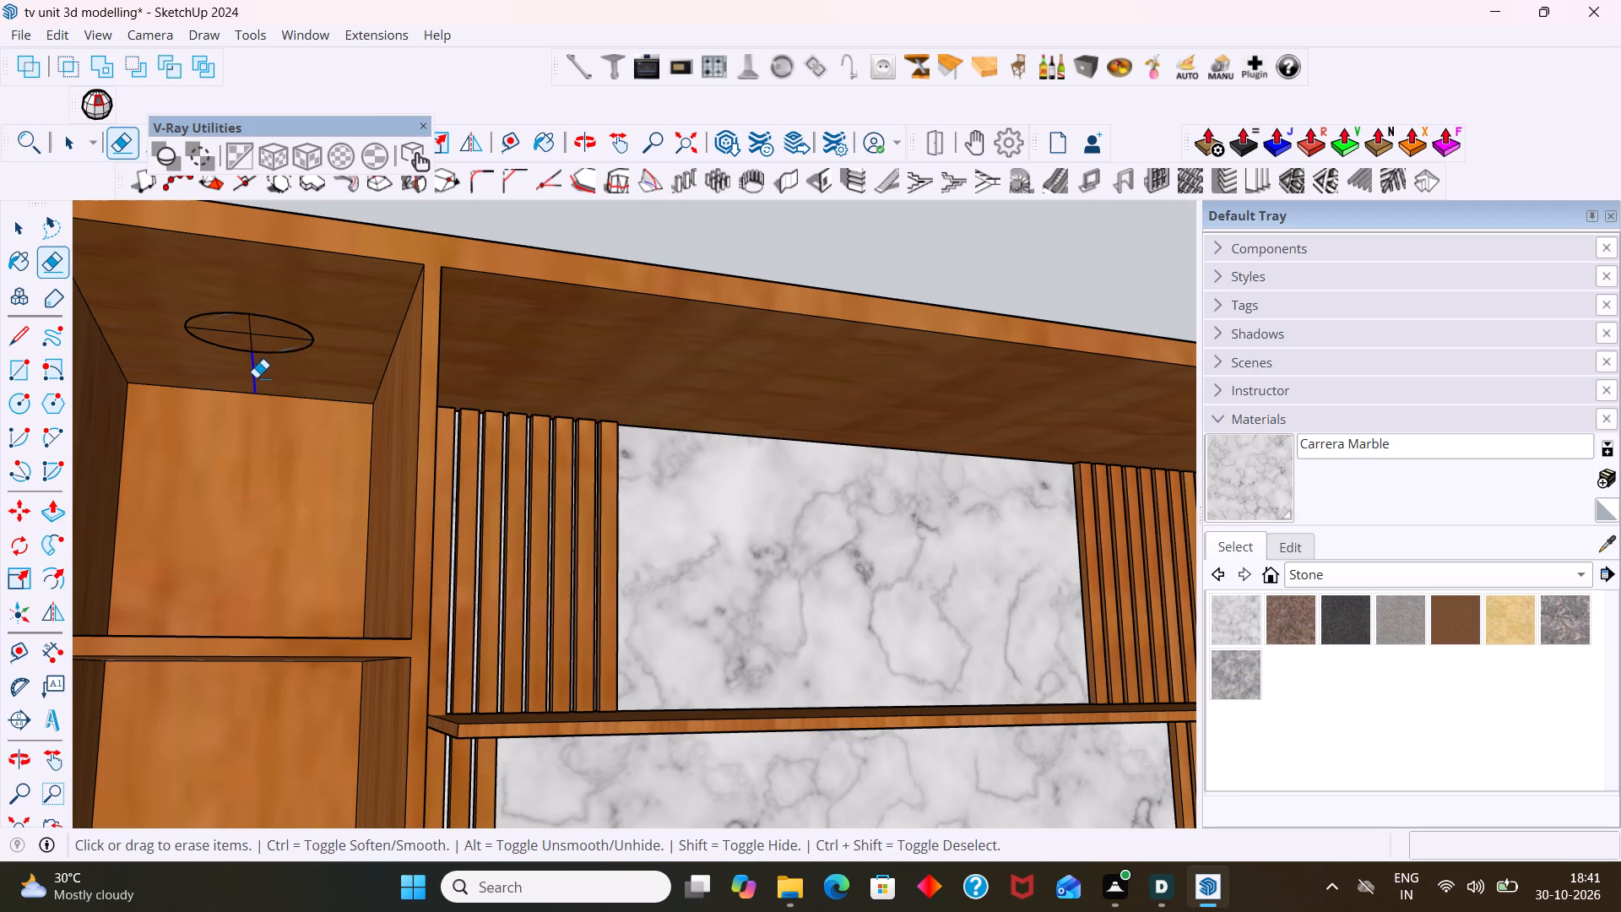
drag(256, 377, 254, 377)
Erase the remaining crossing line segments inside the circle.
scroll(262, 339, up, 5)
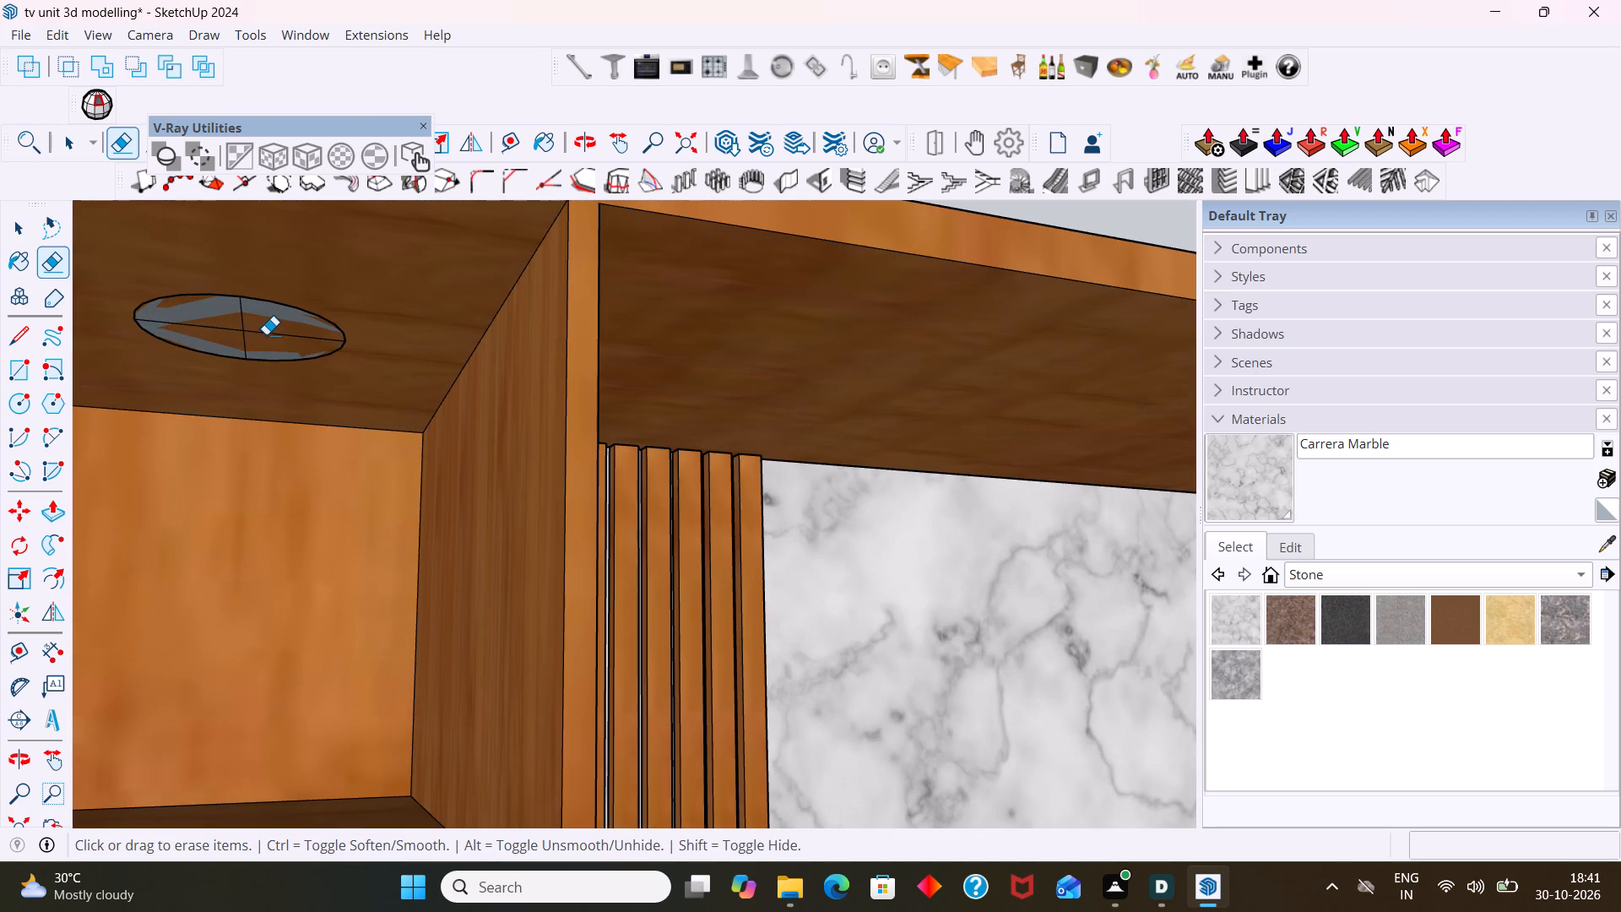
click(267, 334)
drag(252, 335, 225, 312)
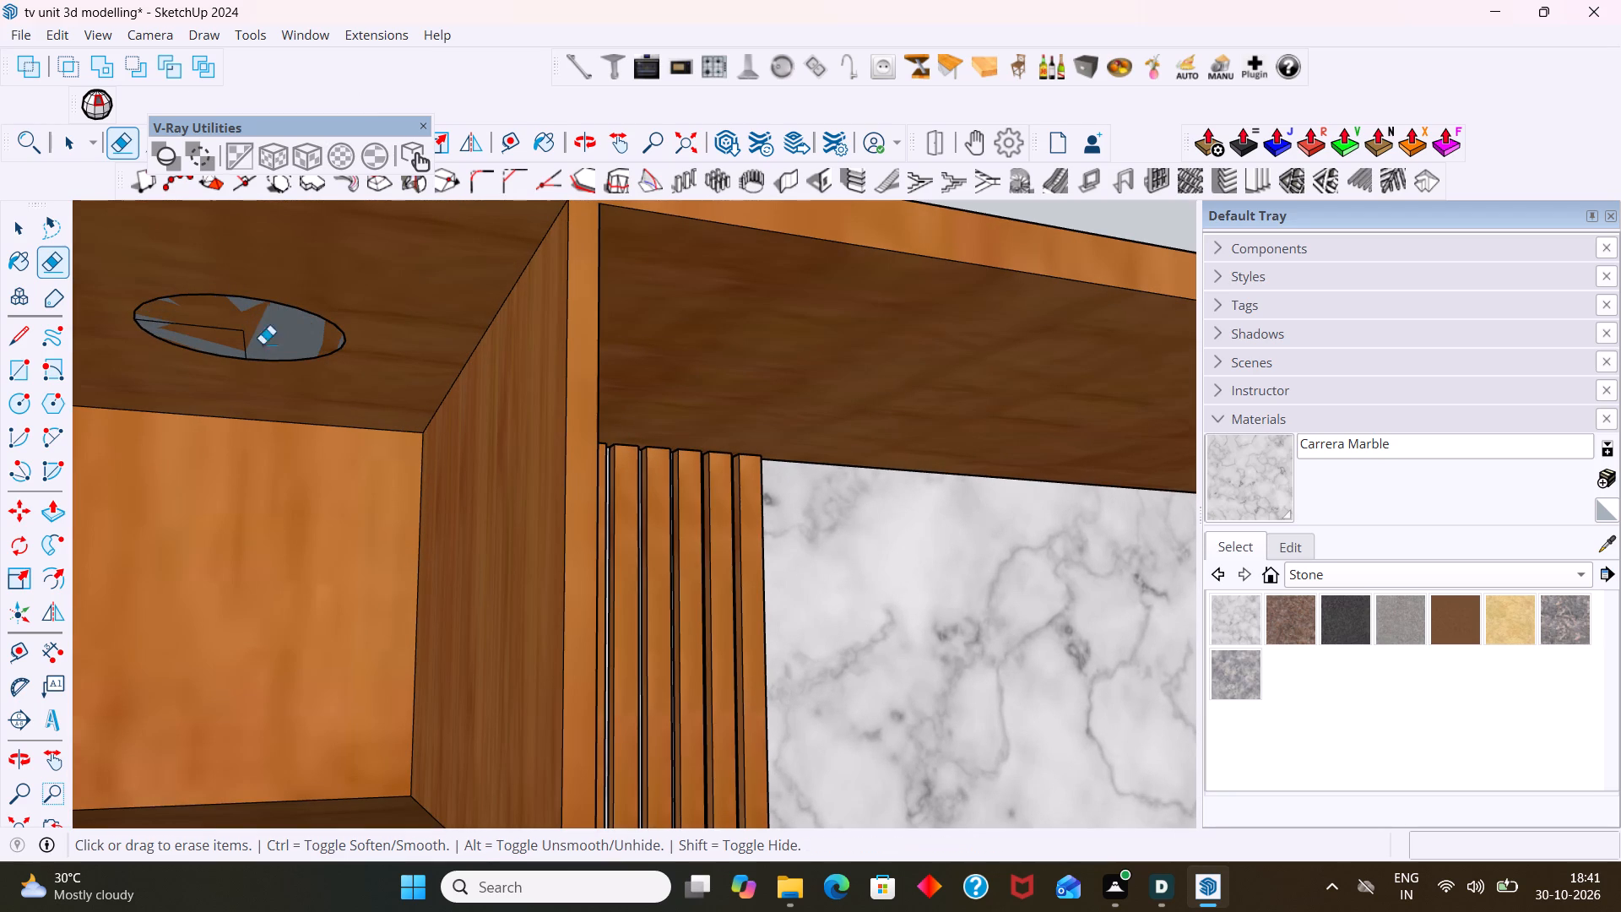
drag(271, 348, 224, 318)
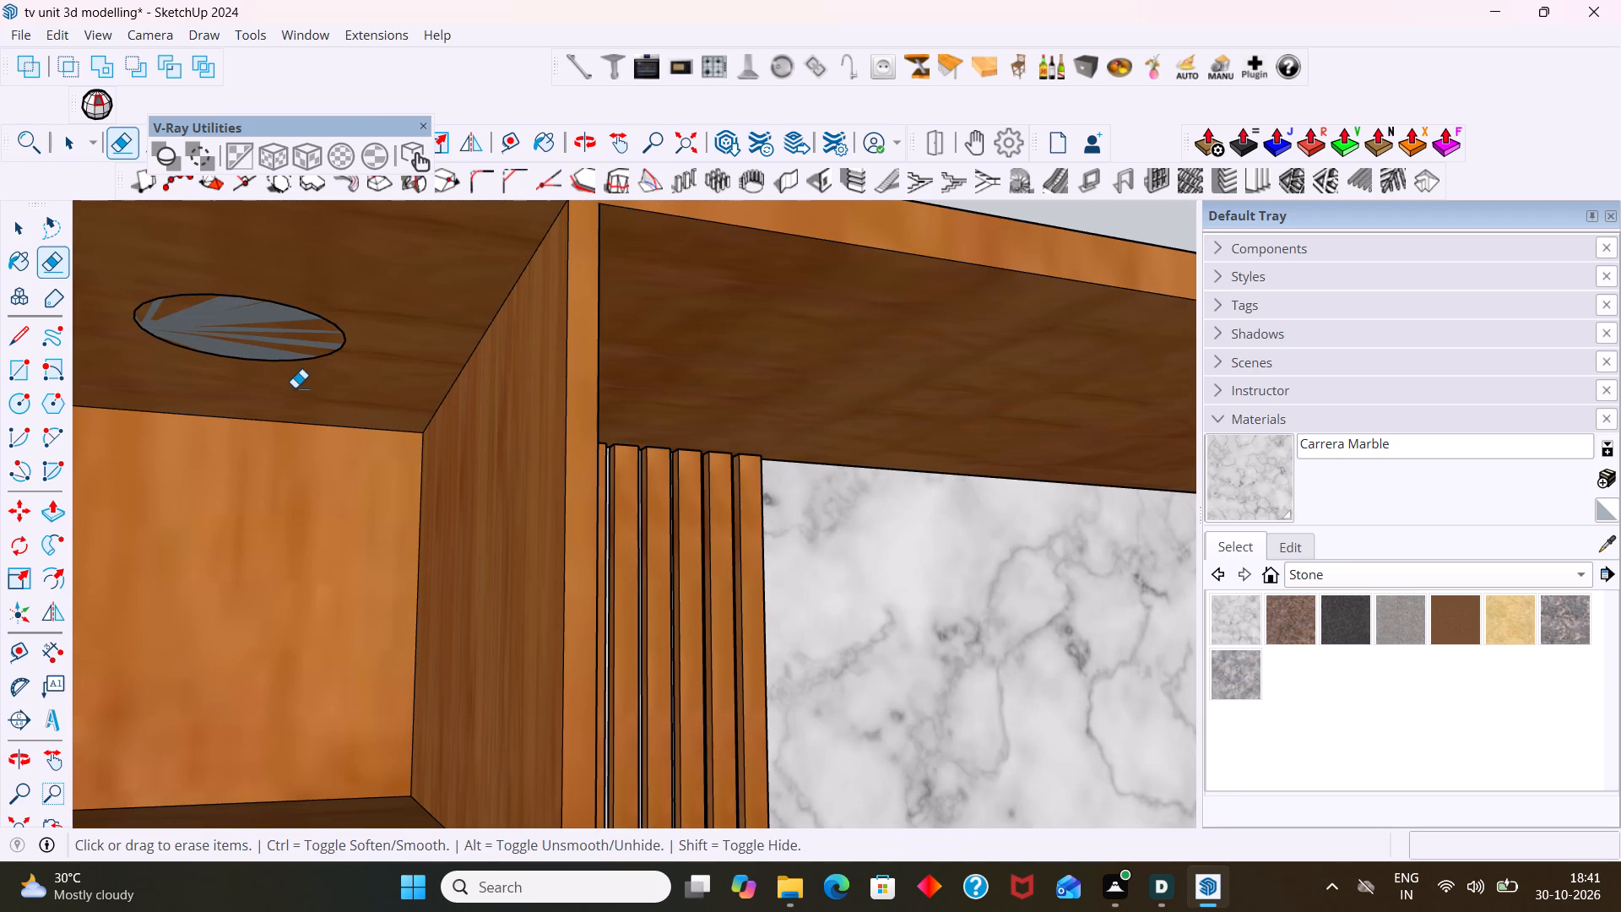
key(space)
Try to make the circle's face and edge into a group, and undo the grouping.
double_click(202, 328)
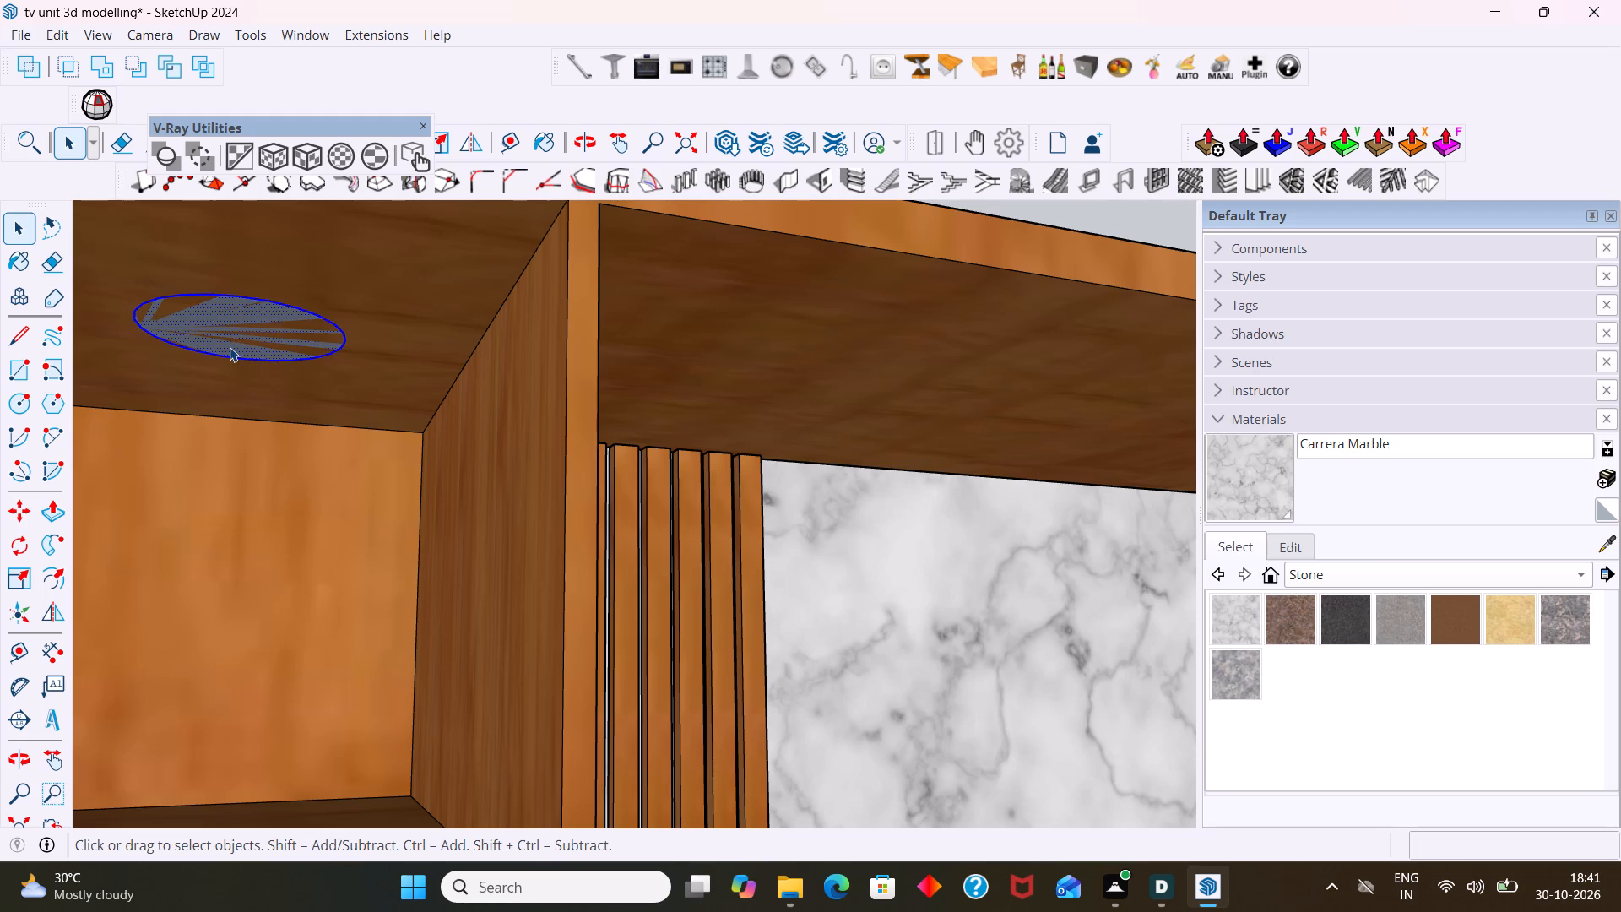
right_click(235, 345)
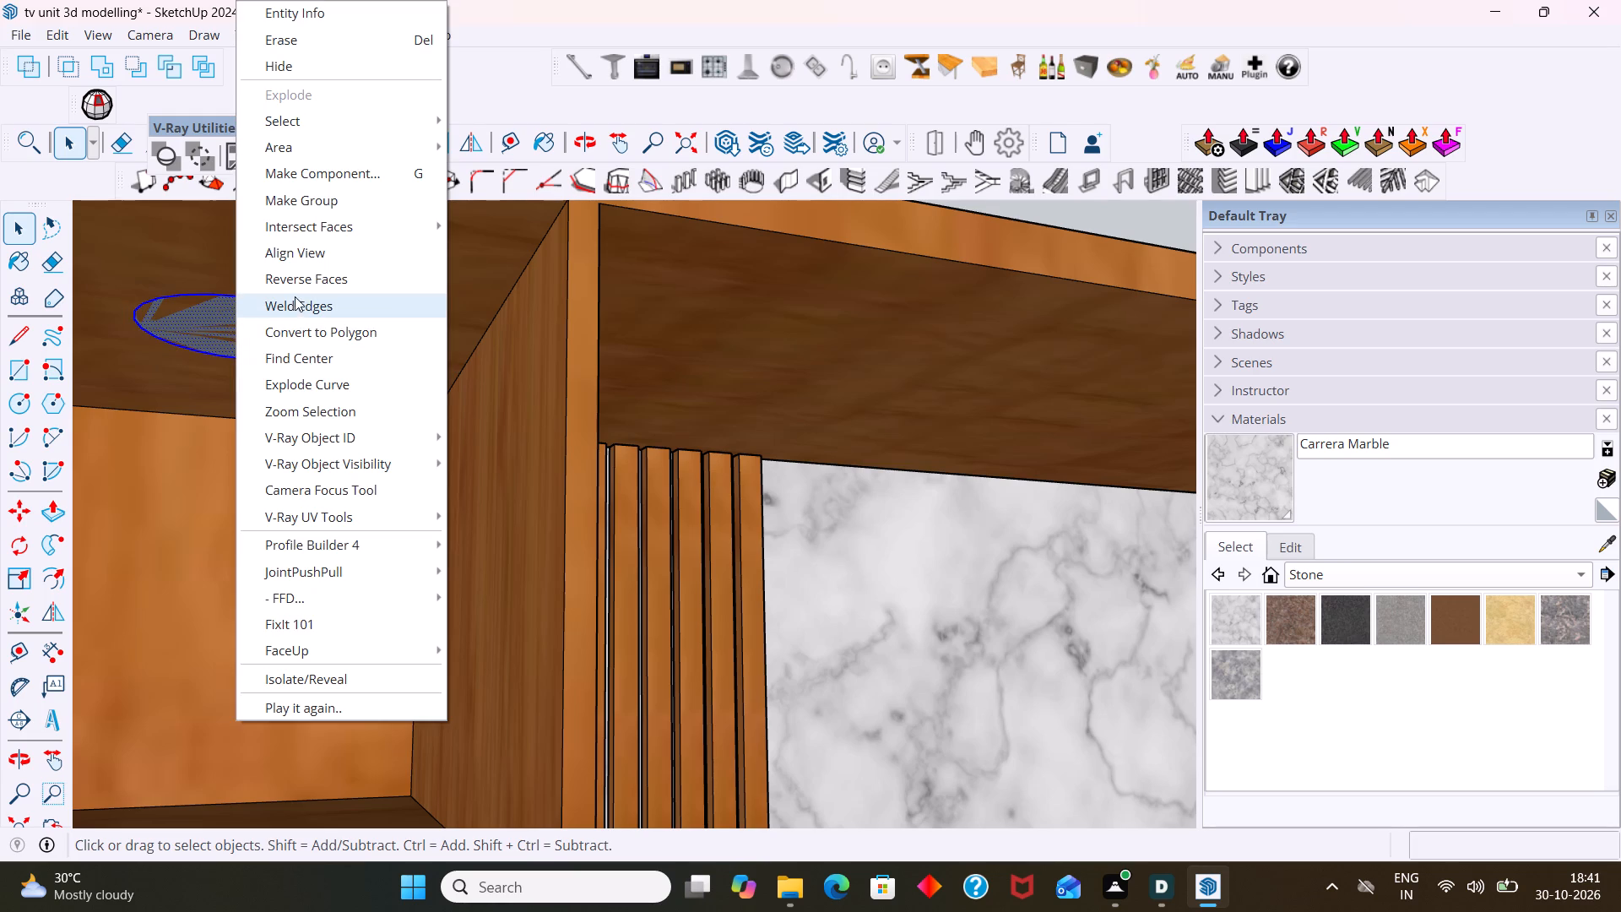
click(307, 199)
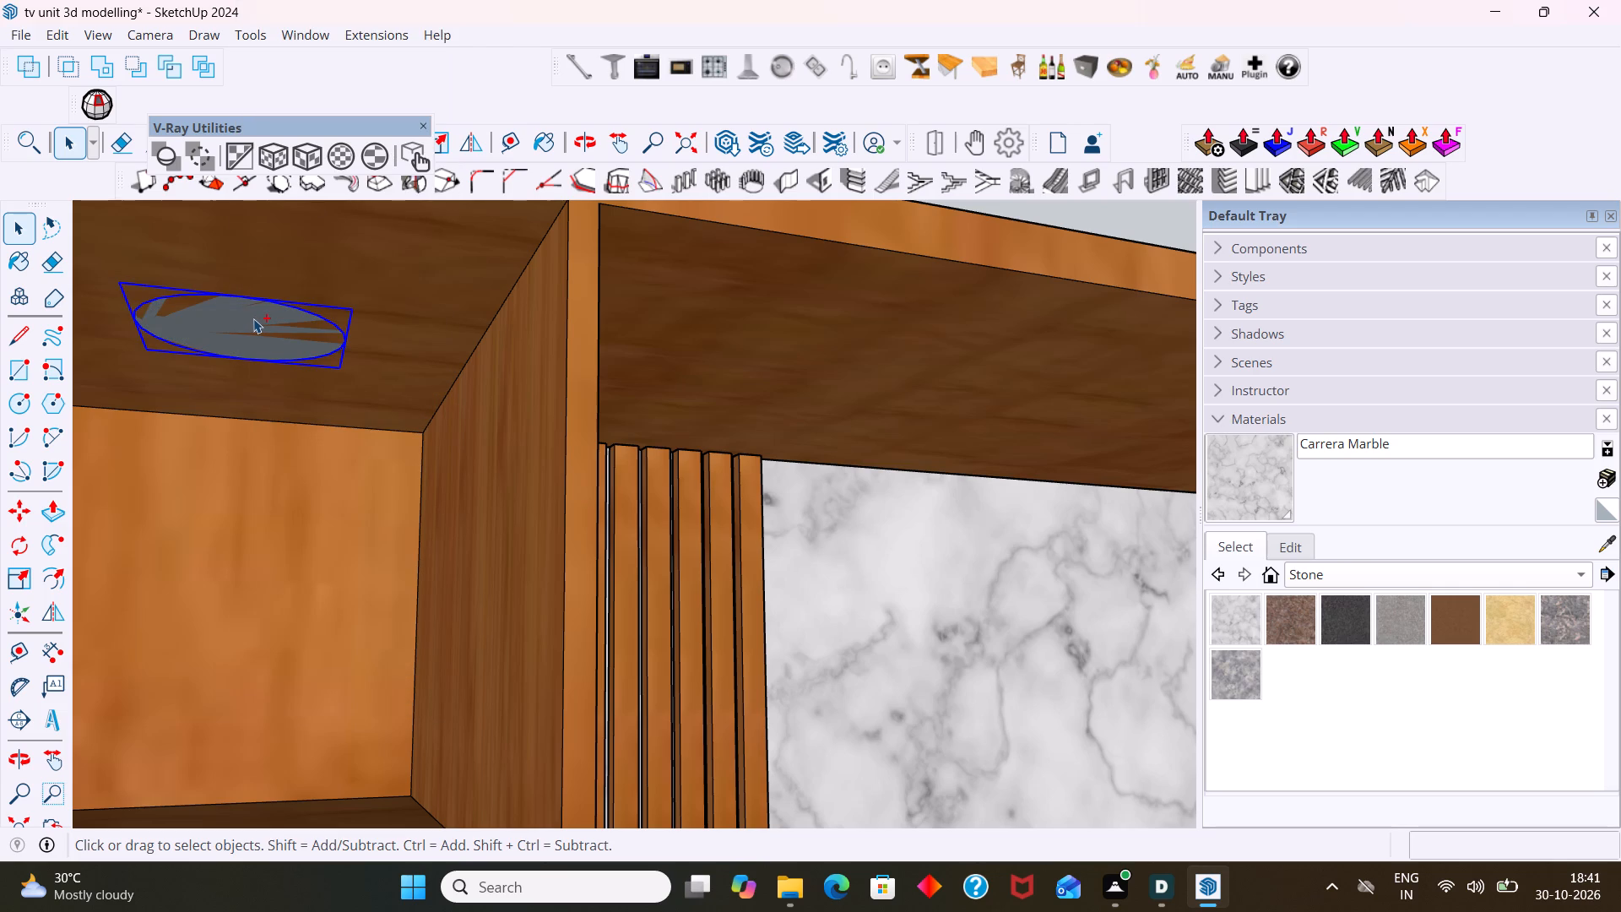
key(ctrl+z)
Make the circle's face and edge into a component with the default settings, replacing the selection.
double_click(267, 326)
right_click(267, 326)
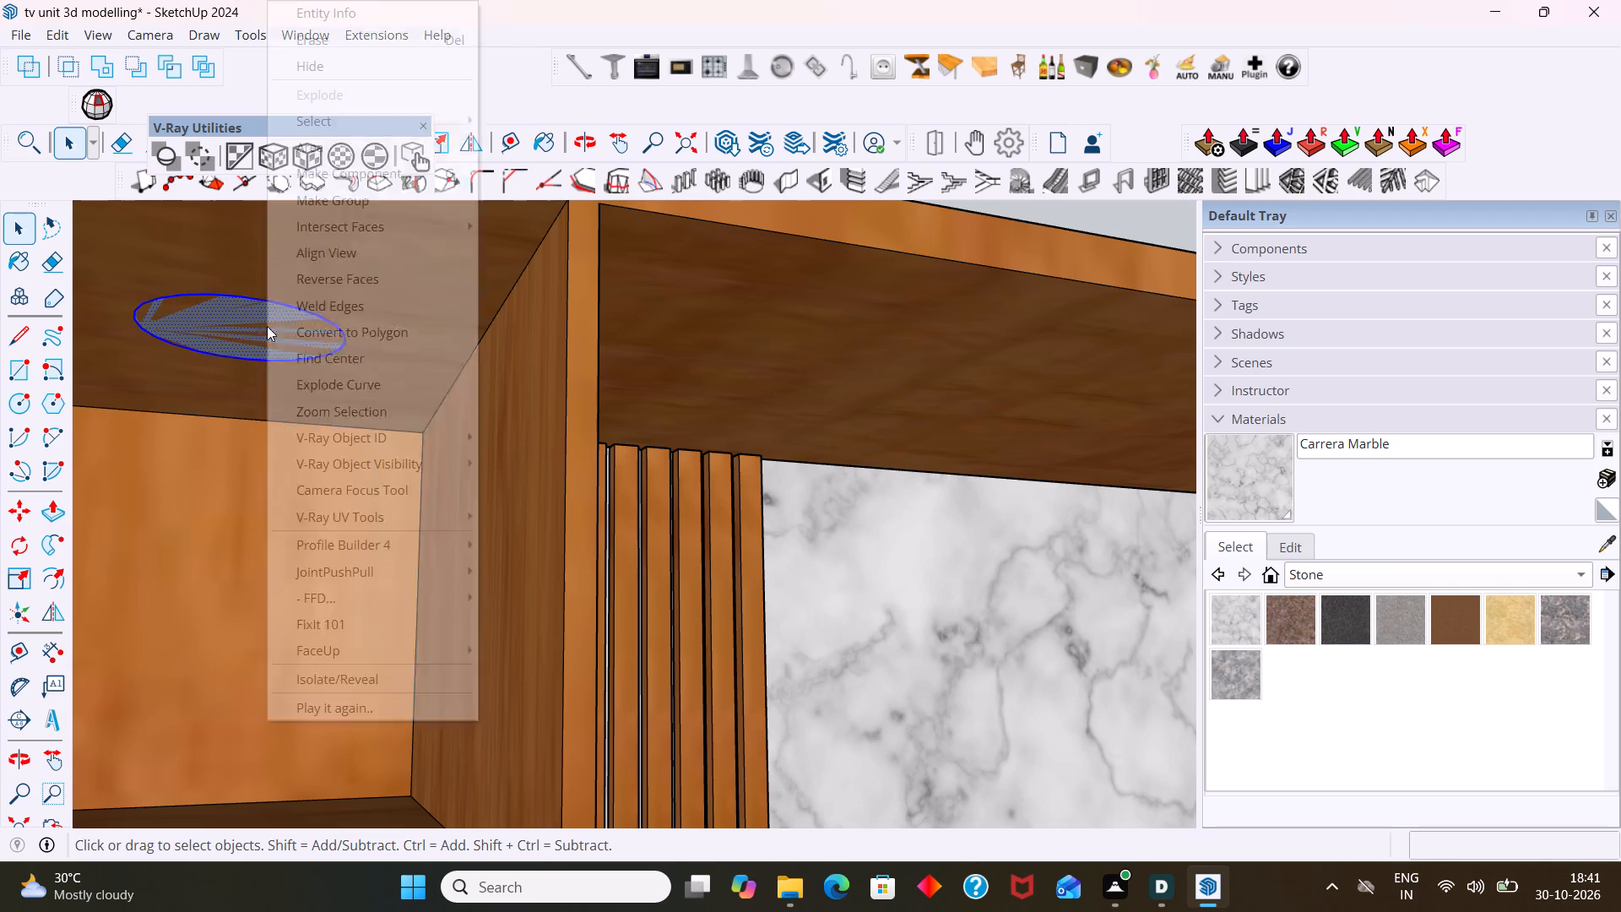
click(369, 167)
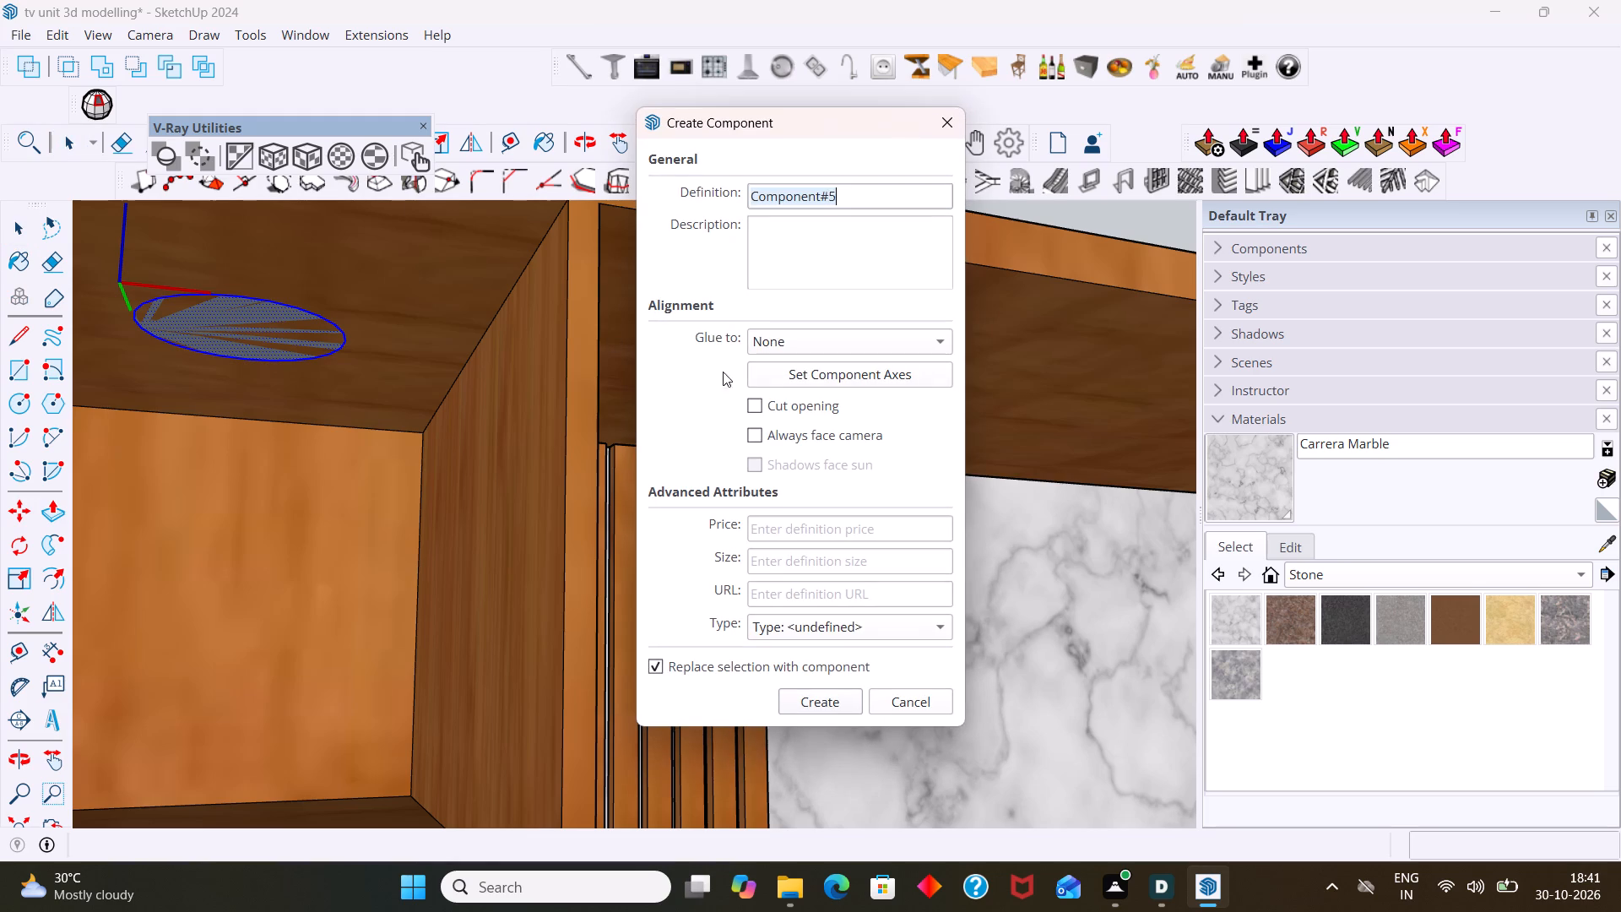
click(816, 699)
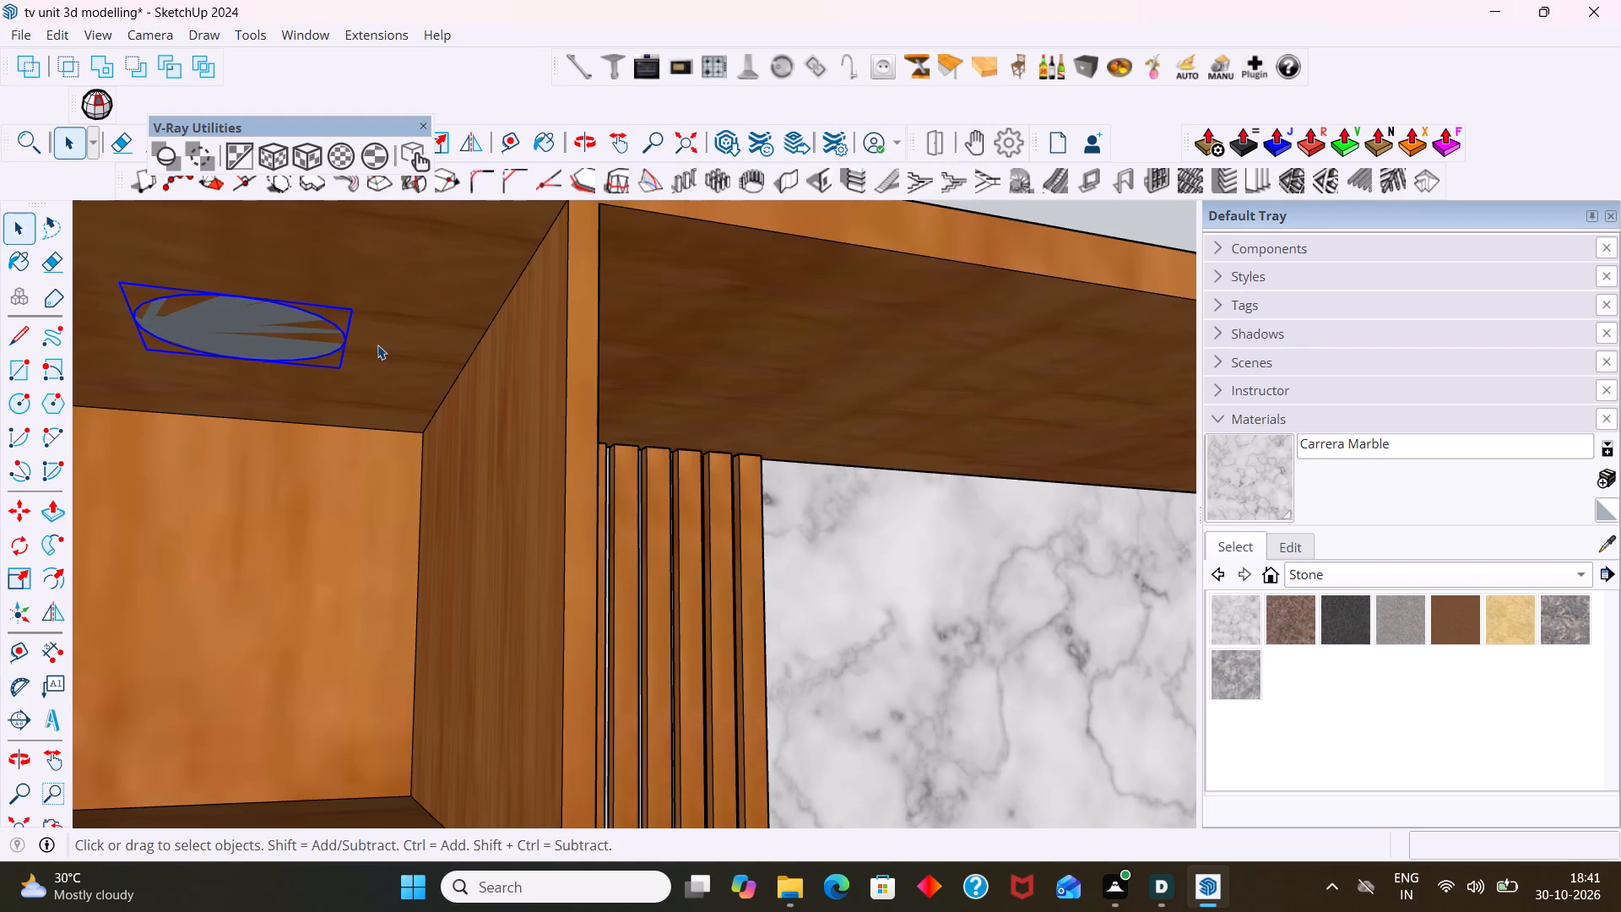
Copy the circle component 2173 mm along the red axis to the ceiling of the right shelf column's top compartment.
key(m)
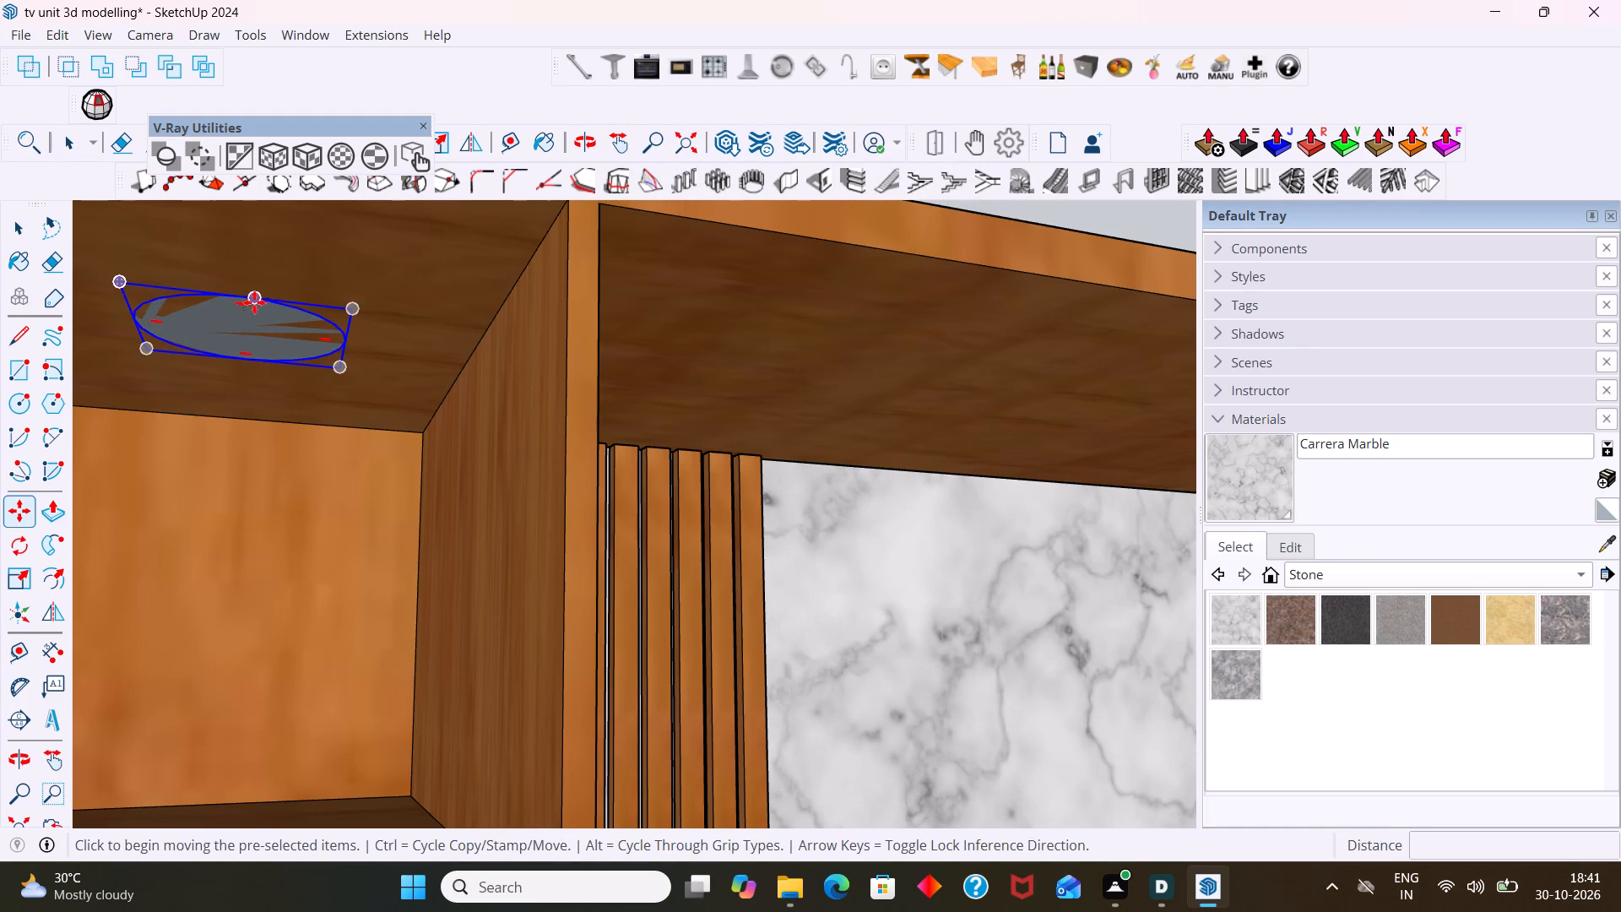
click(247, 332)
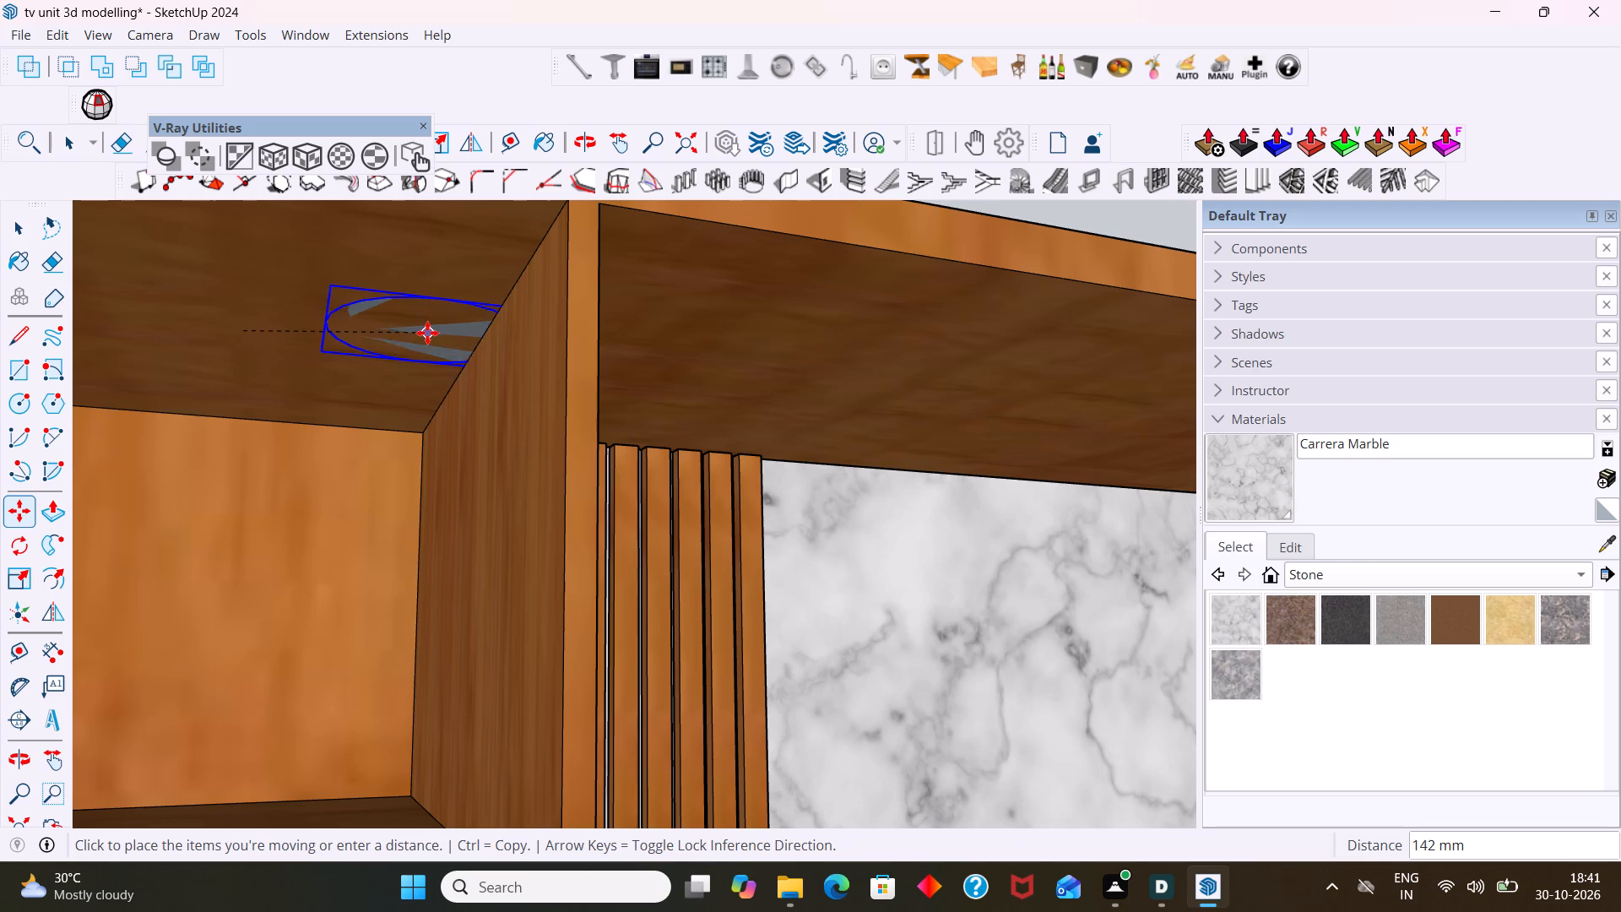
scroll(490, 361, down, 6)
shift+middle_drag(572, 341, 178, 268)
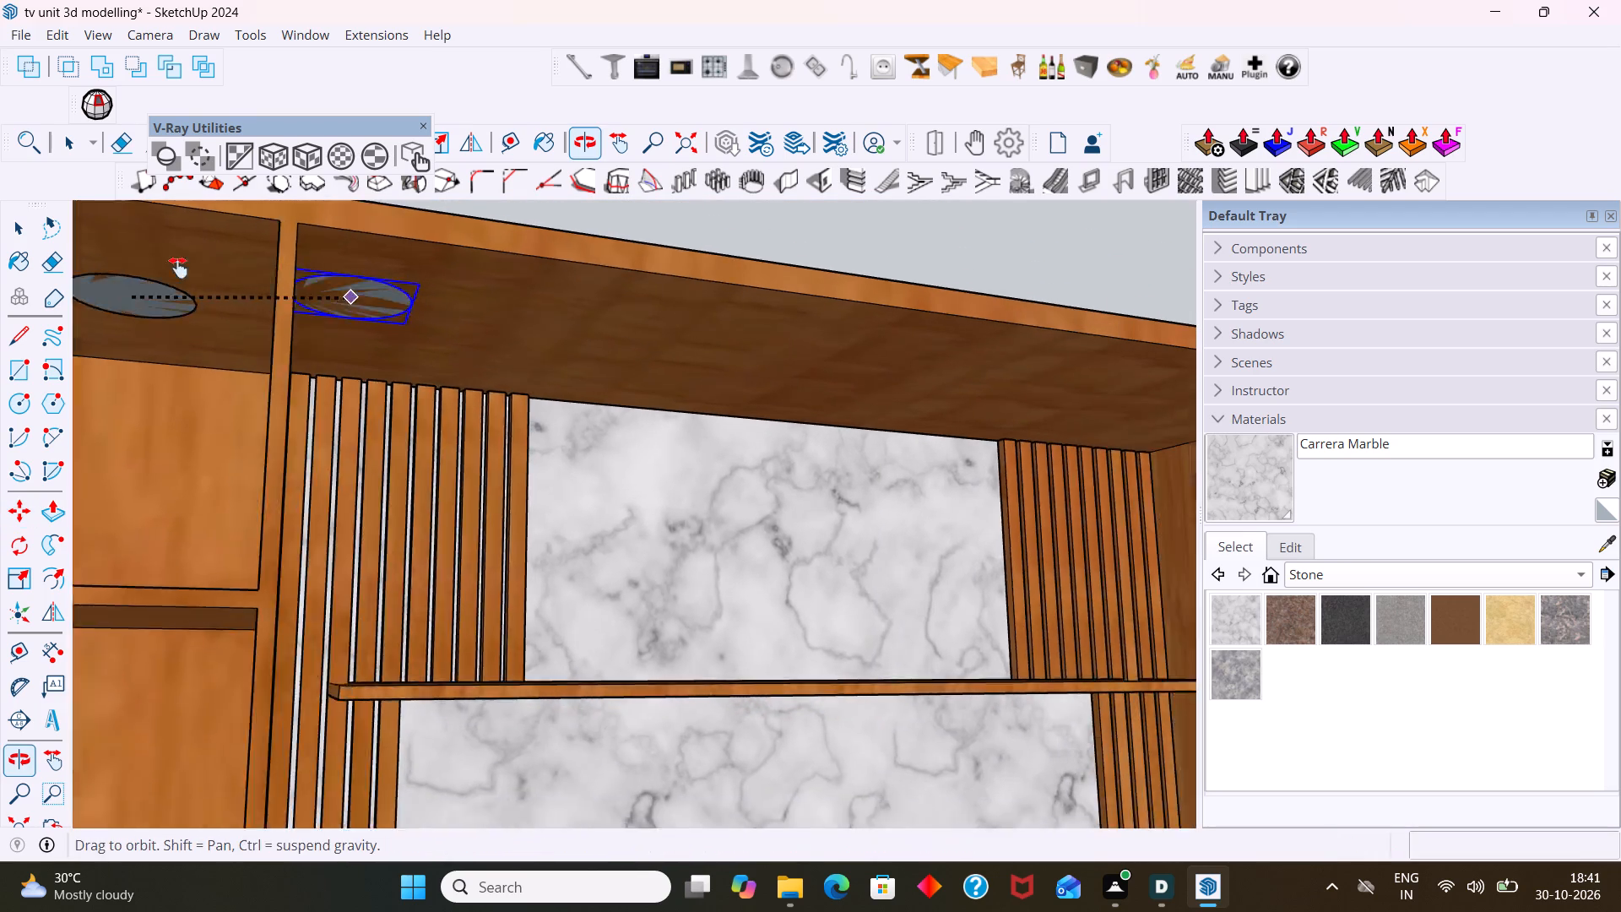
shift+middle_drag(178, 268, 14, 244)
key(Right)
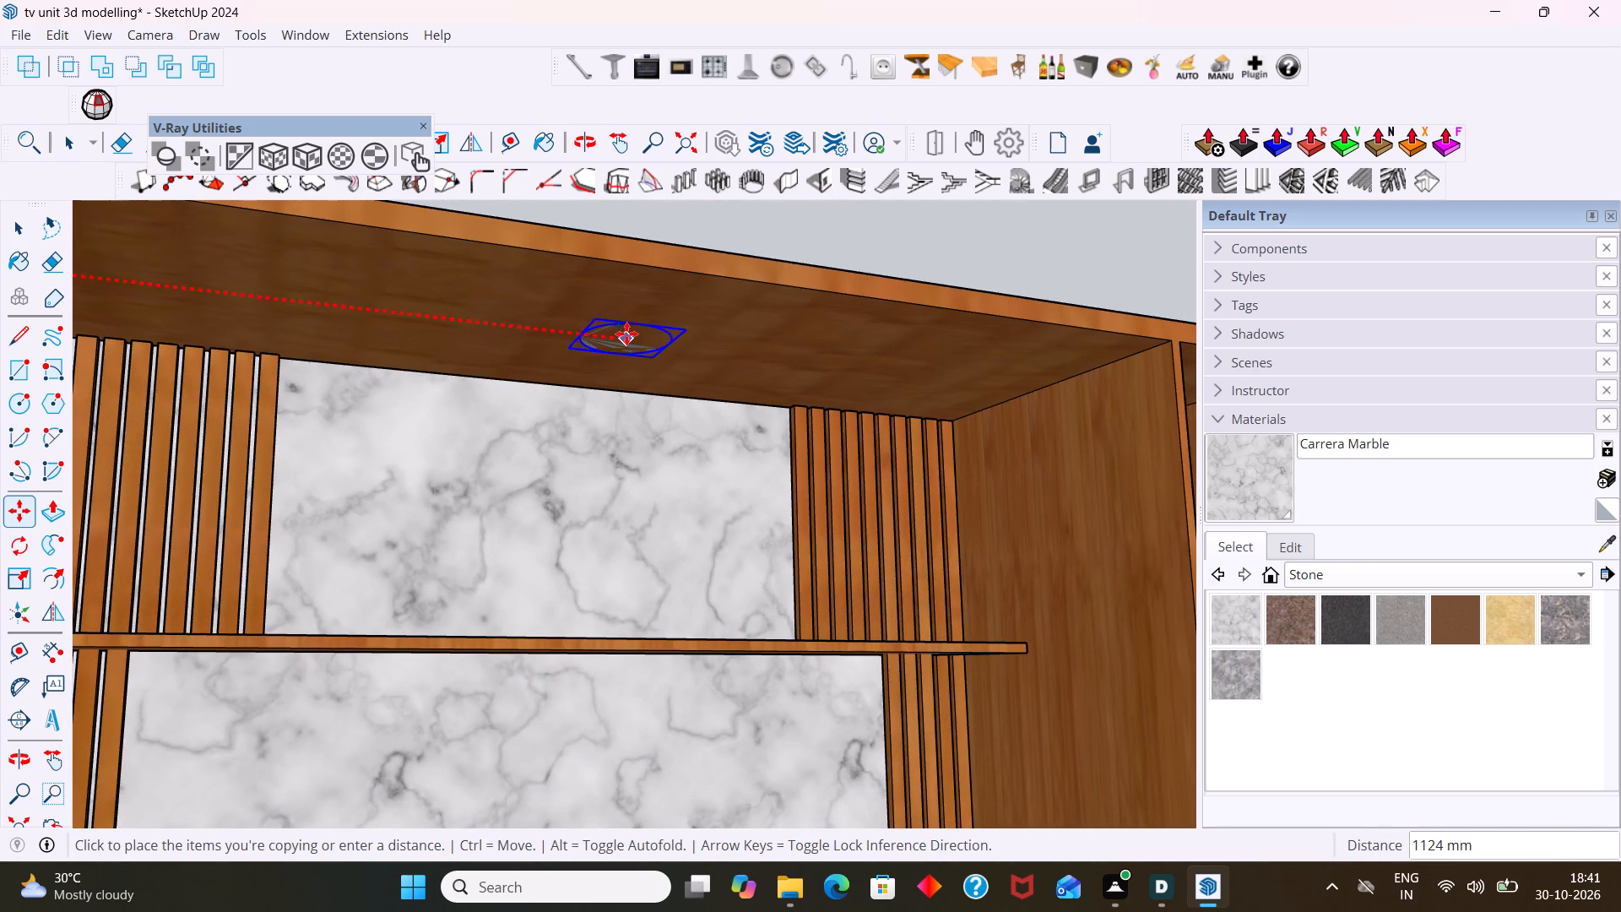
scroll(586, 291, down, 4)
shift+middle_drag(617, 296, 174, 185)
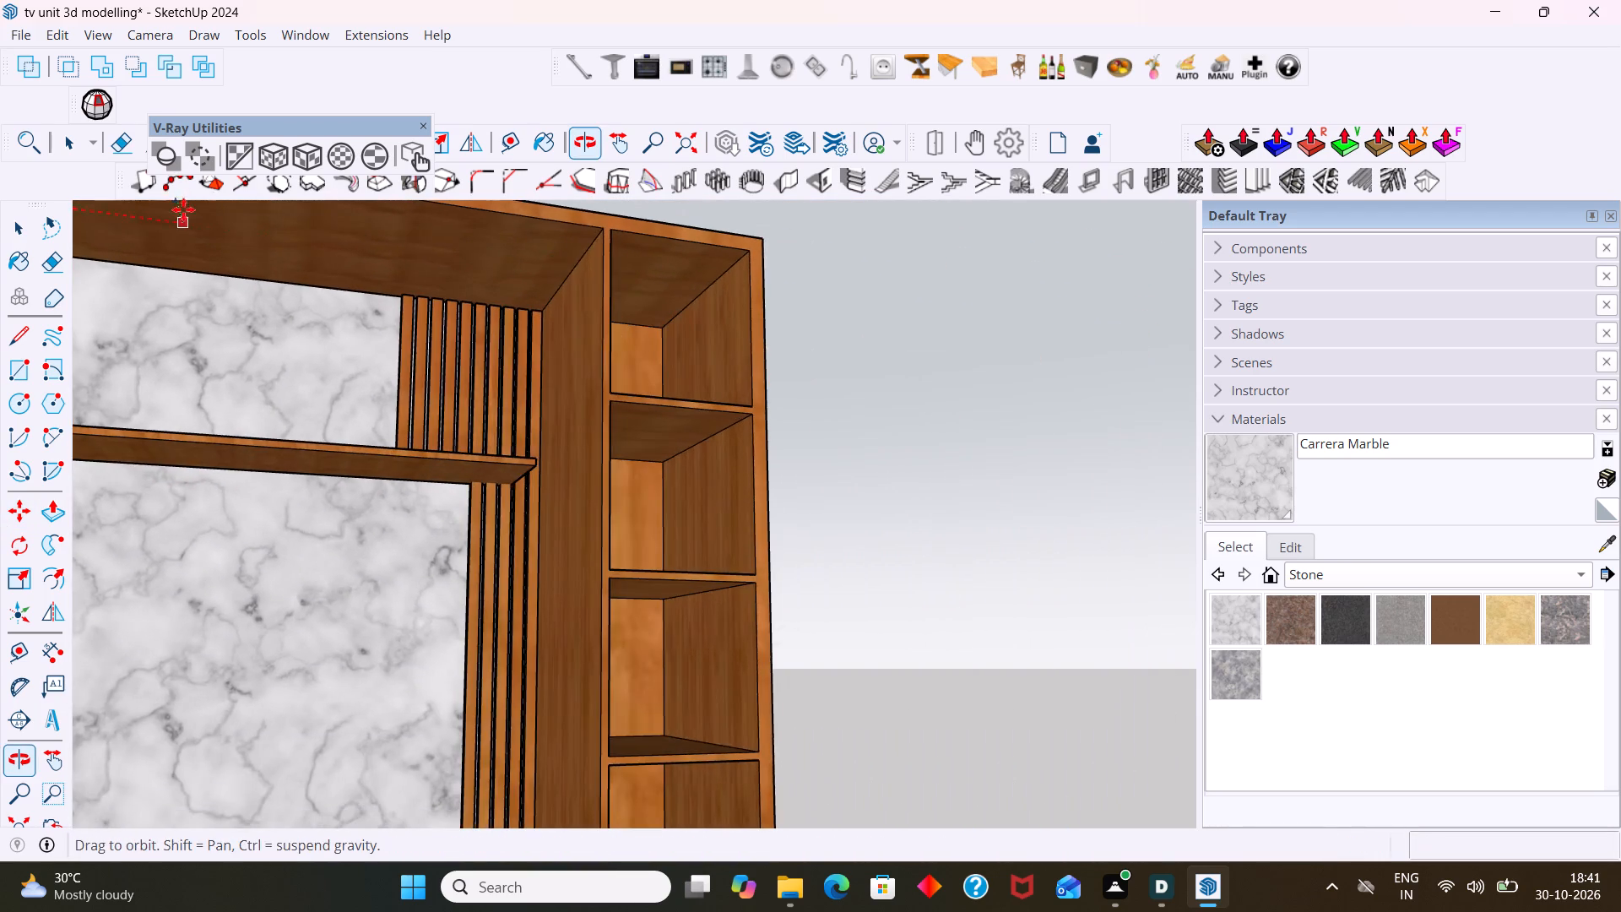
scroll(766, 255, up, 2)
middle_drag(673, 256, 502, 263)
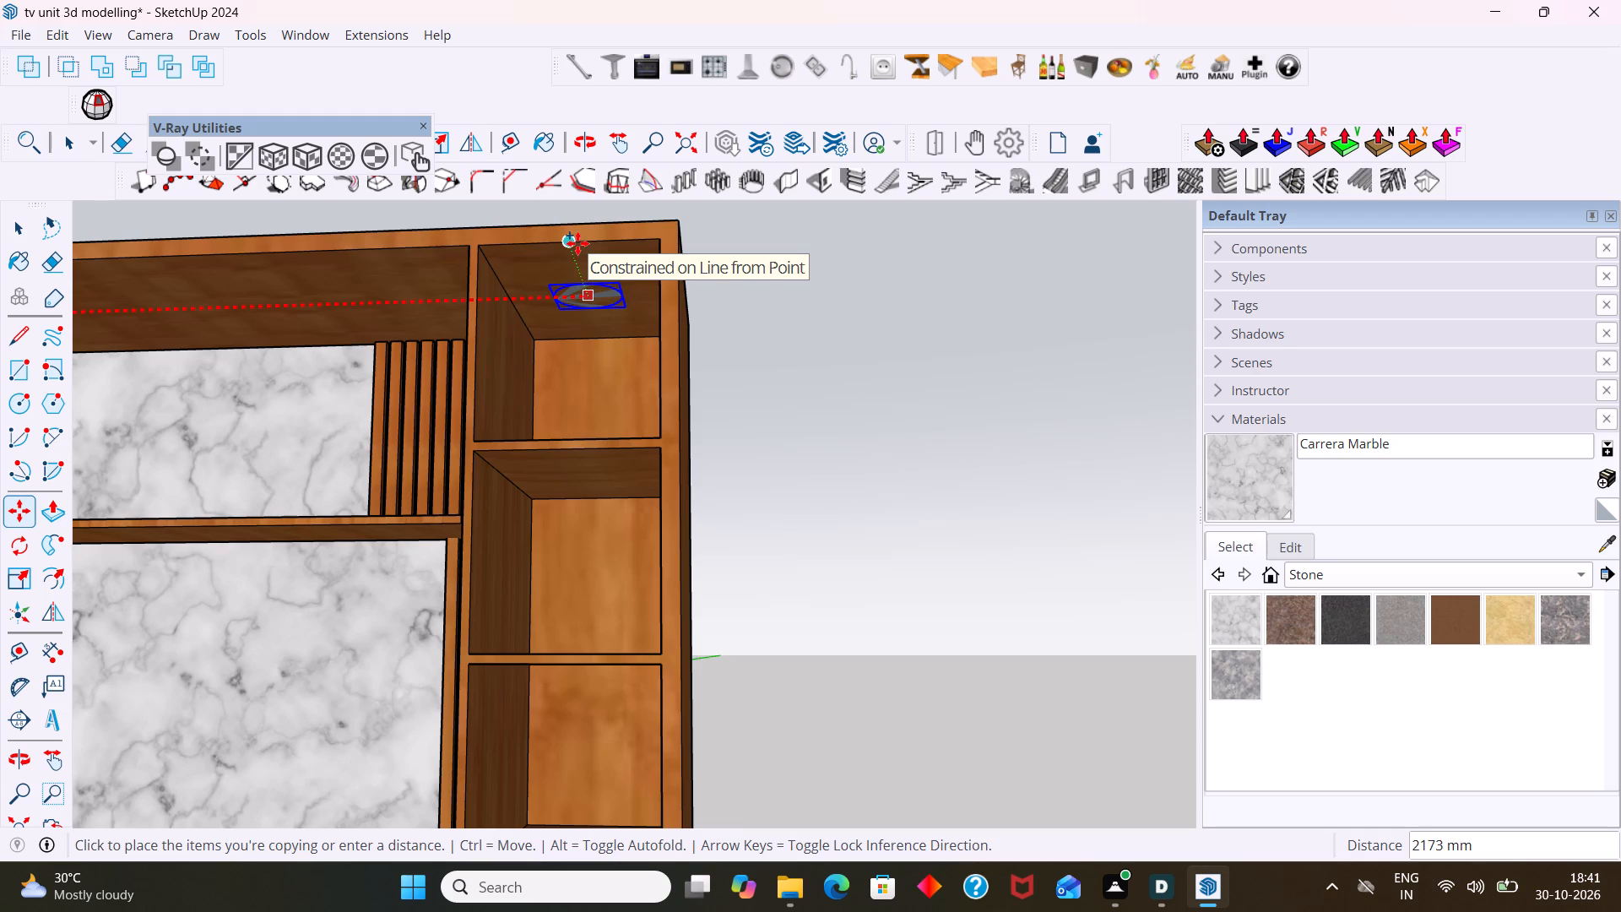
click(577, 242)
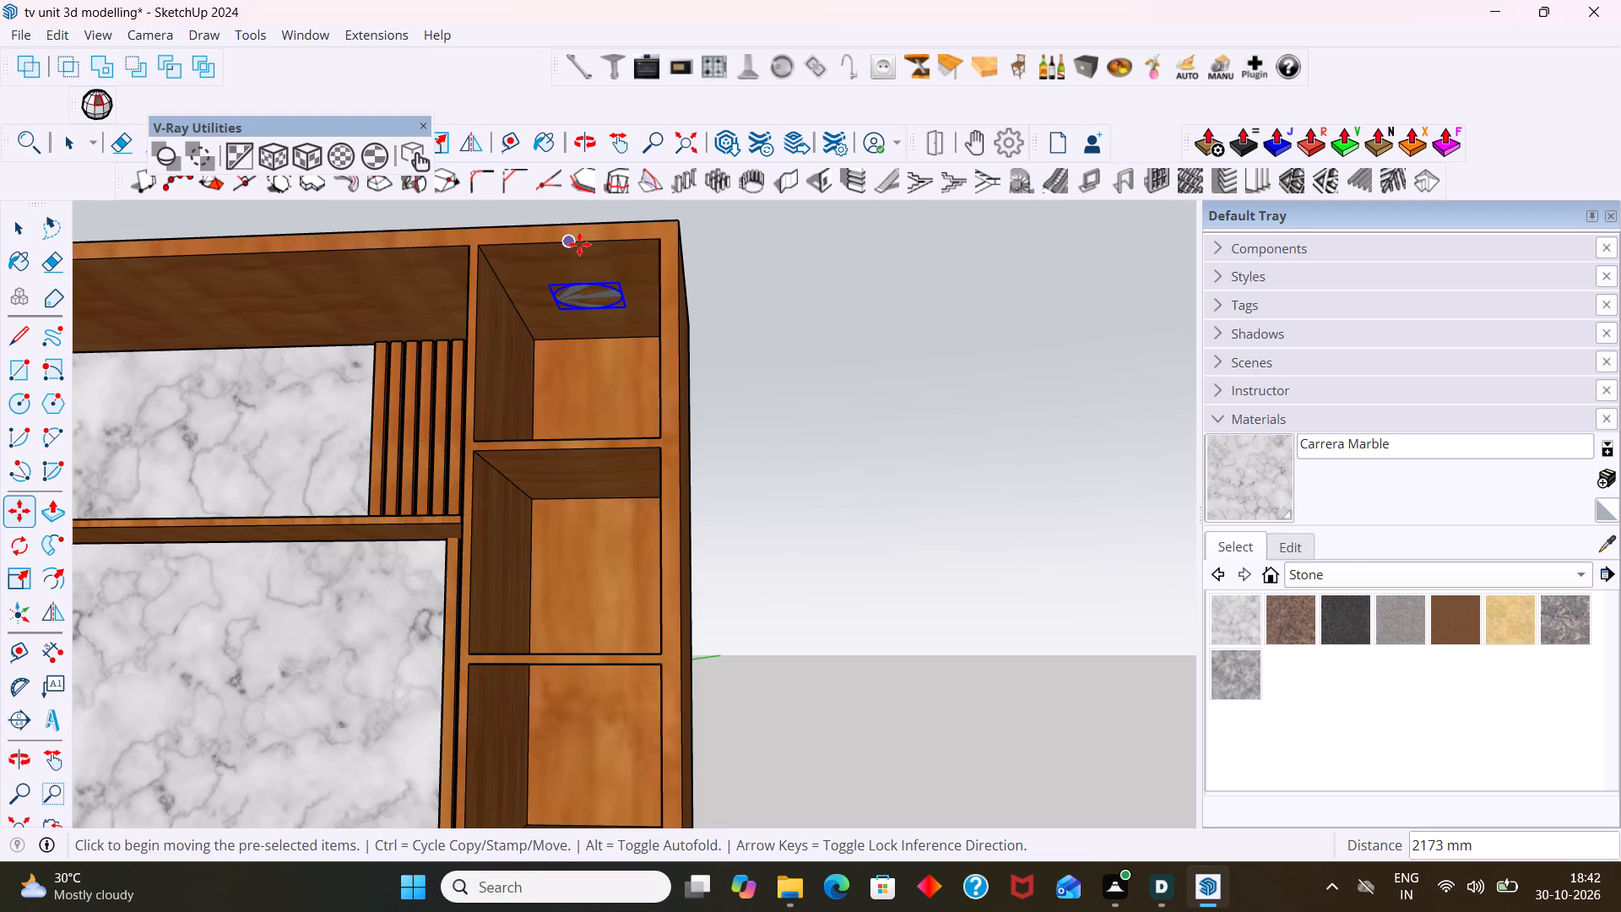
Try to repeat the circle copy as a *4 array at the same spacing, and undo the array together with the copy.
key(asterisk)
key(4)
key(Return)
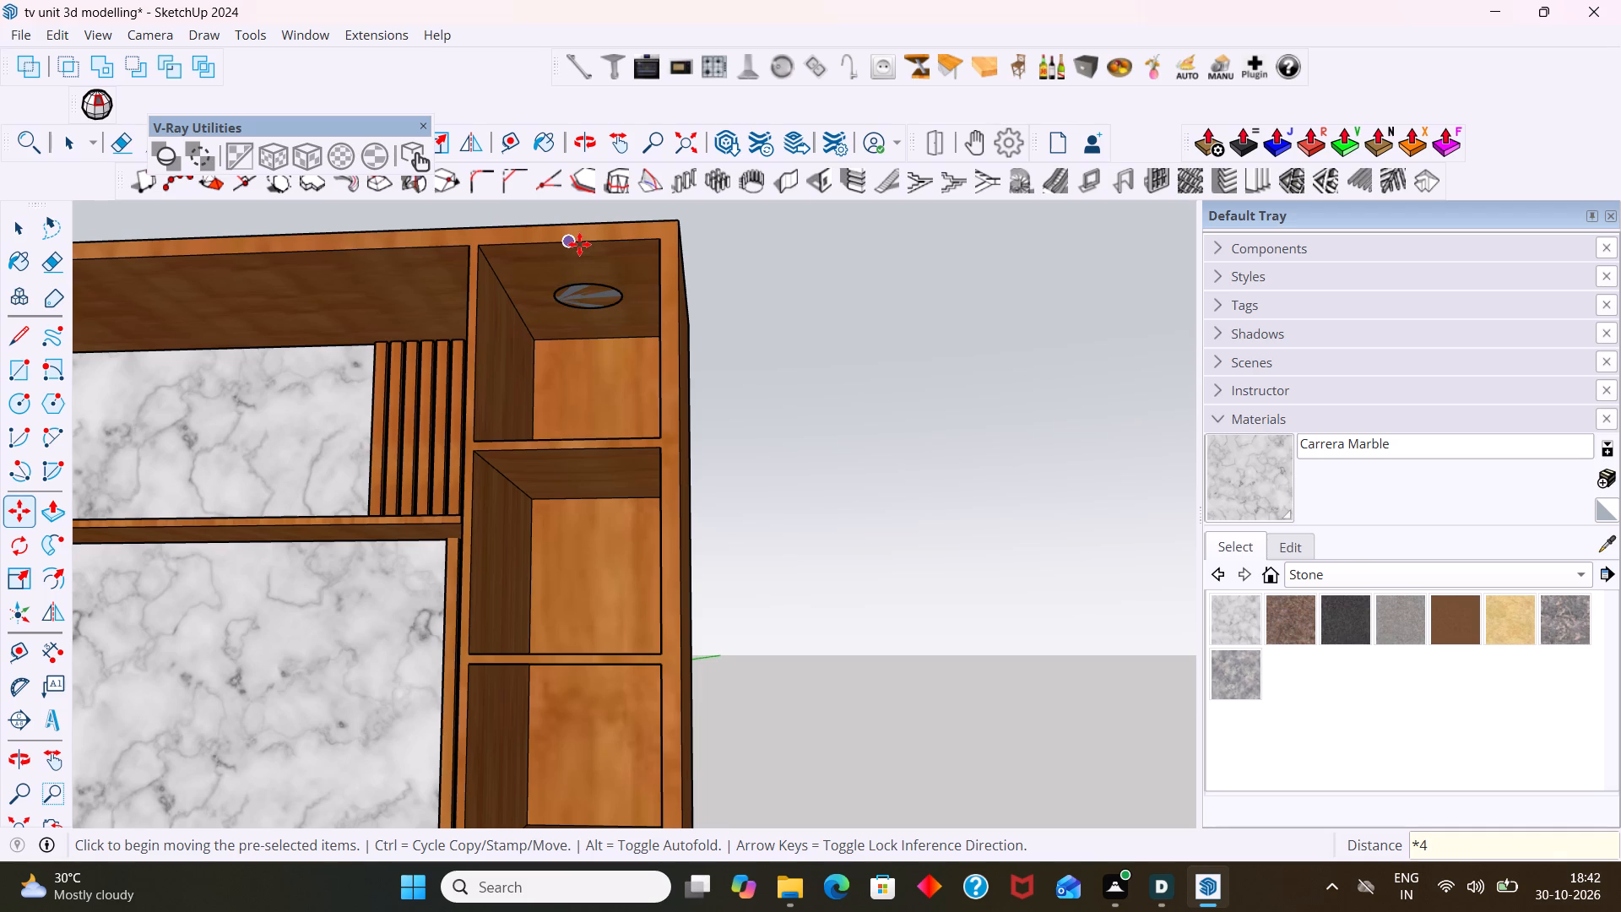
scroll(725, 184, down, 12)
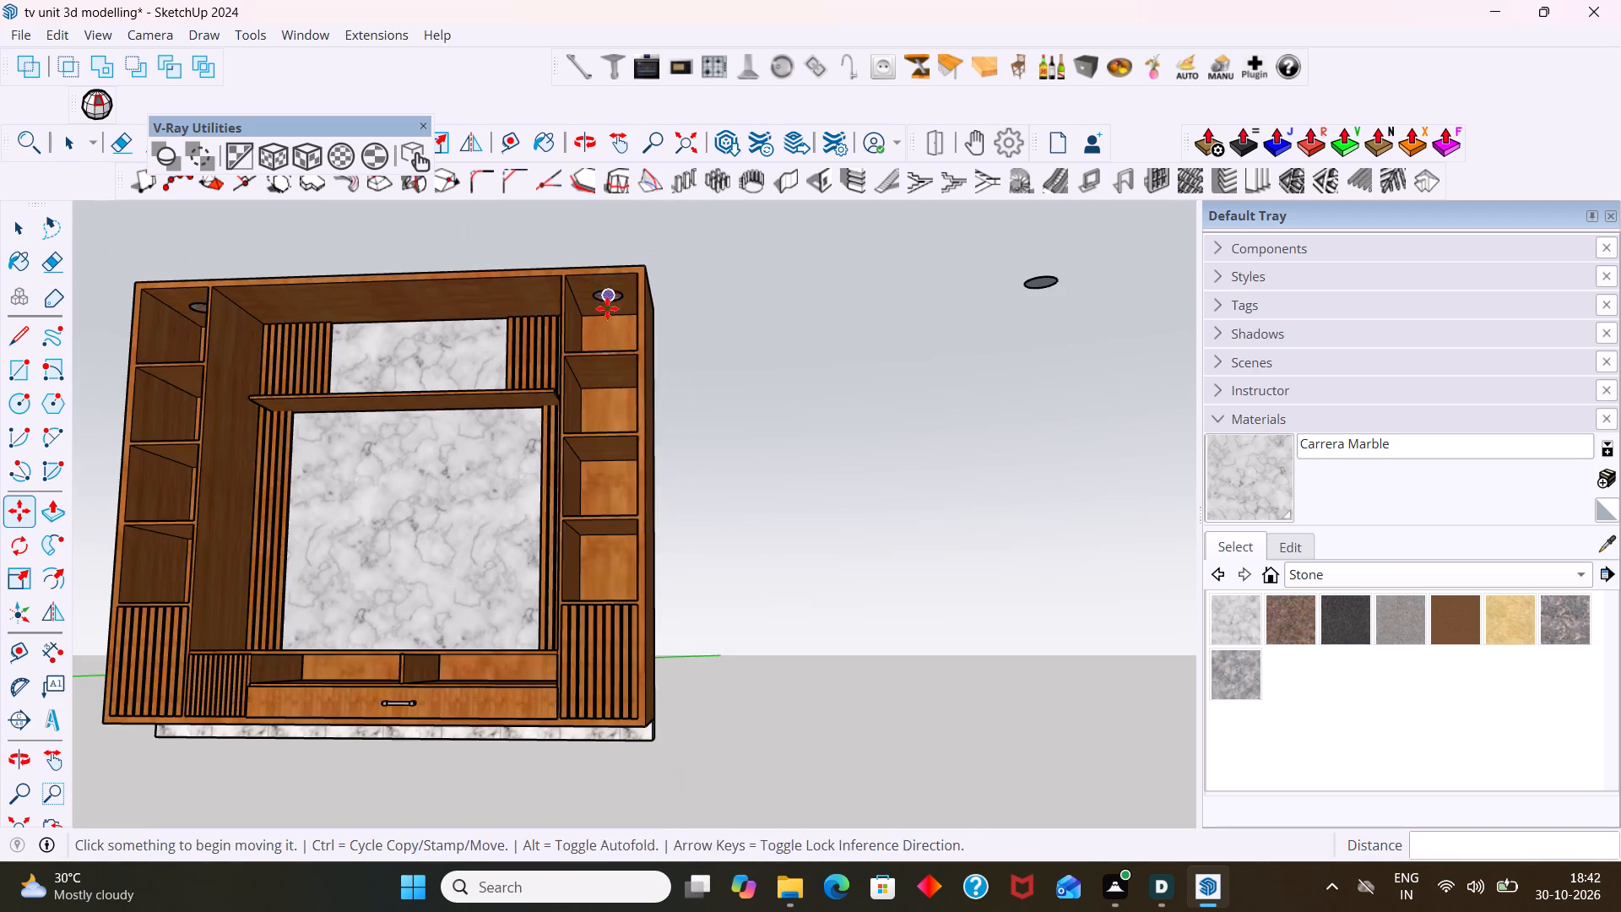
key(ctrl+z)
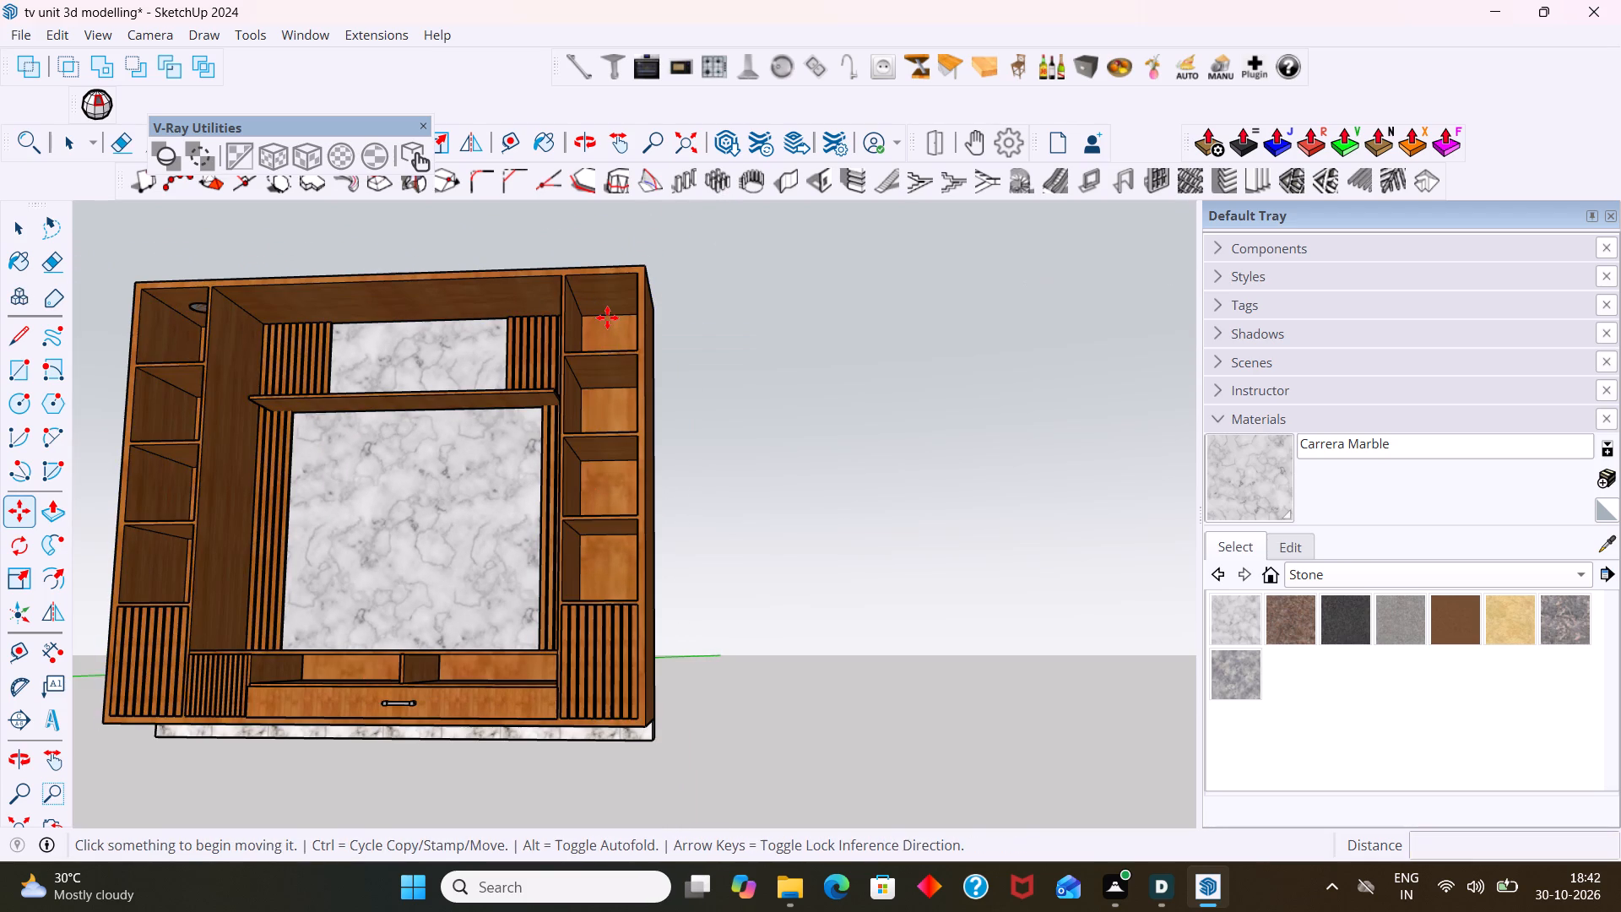
Copy the circle component from the left shelf column's top compartment 2173 mm along the red axis to the right column's top compartment.
scroll(111, 242, up, 9)
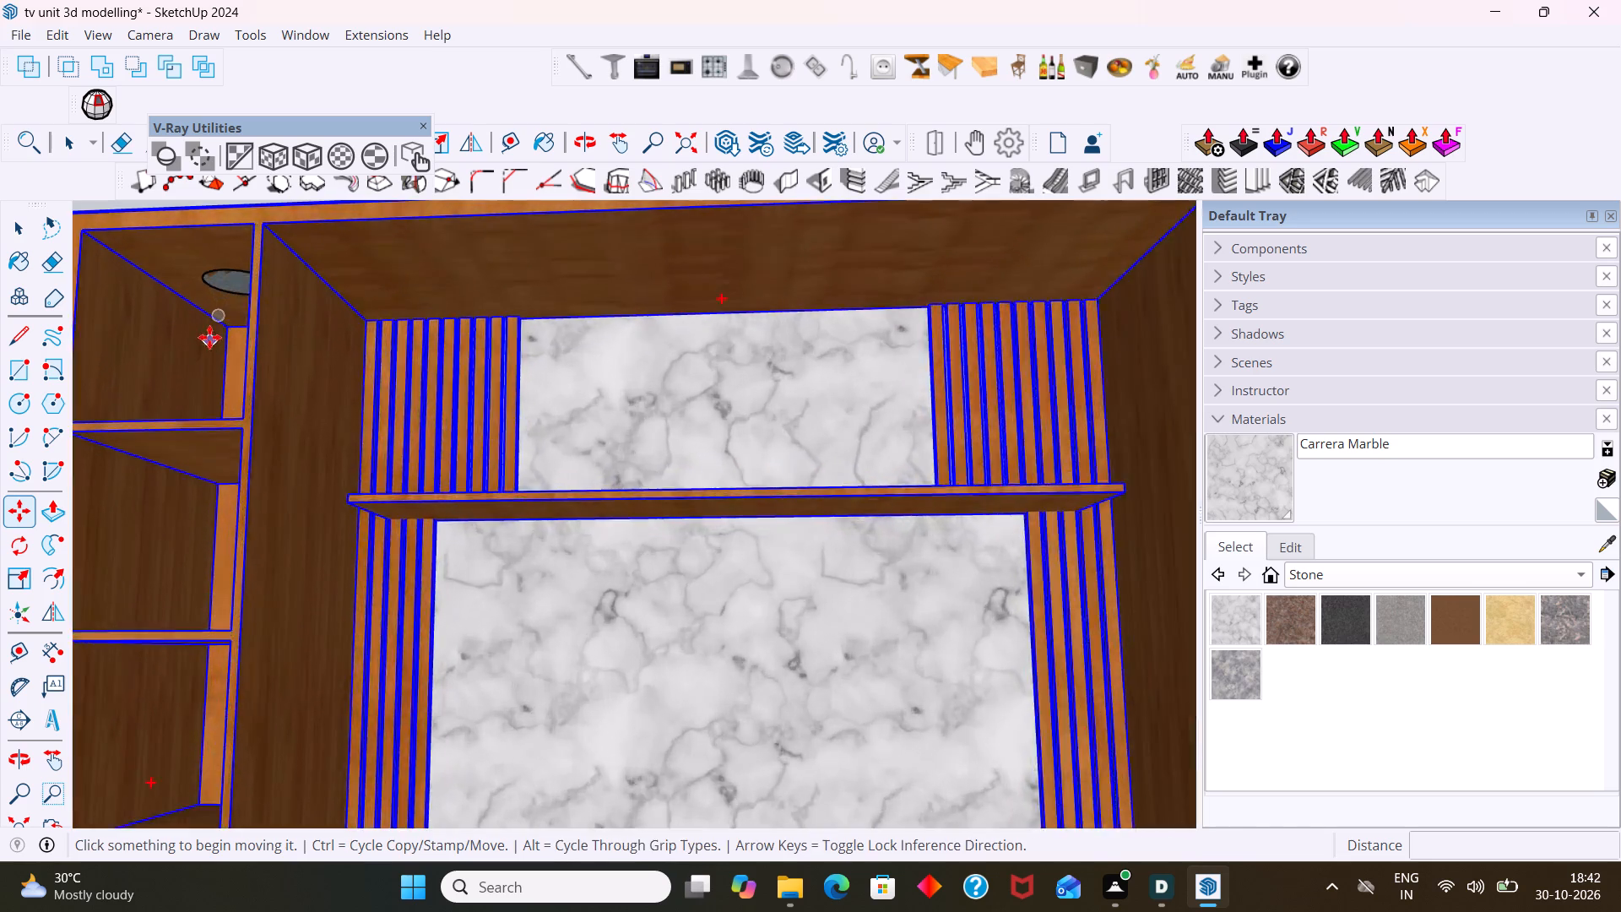
click(224, 266)
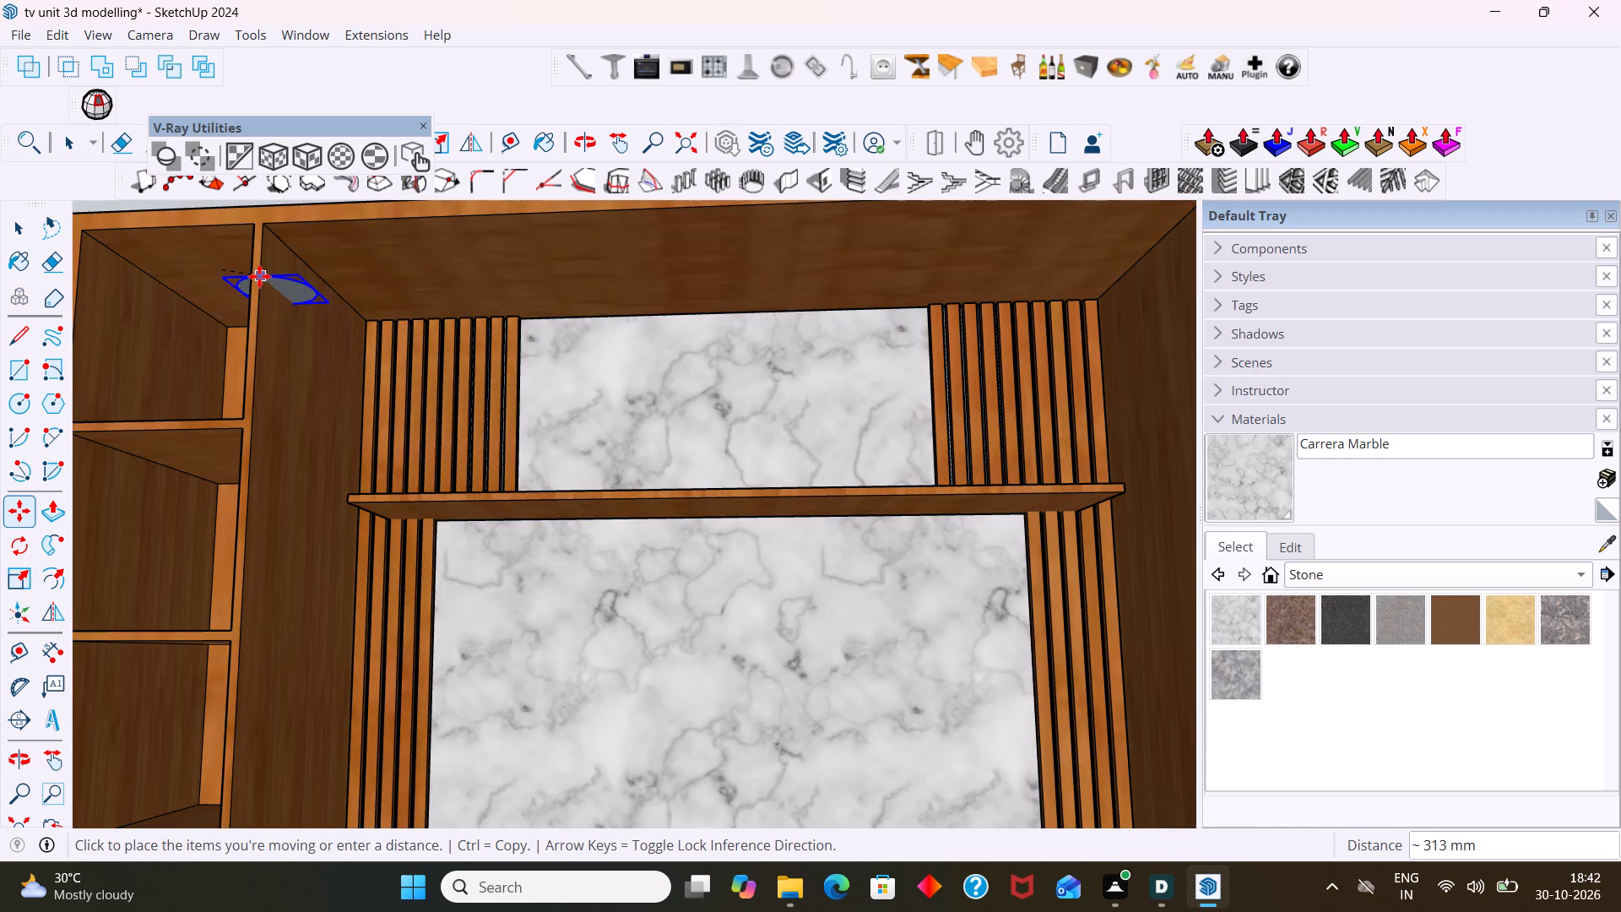
scroll(404, 271, down, 5)
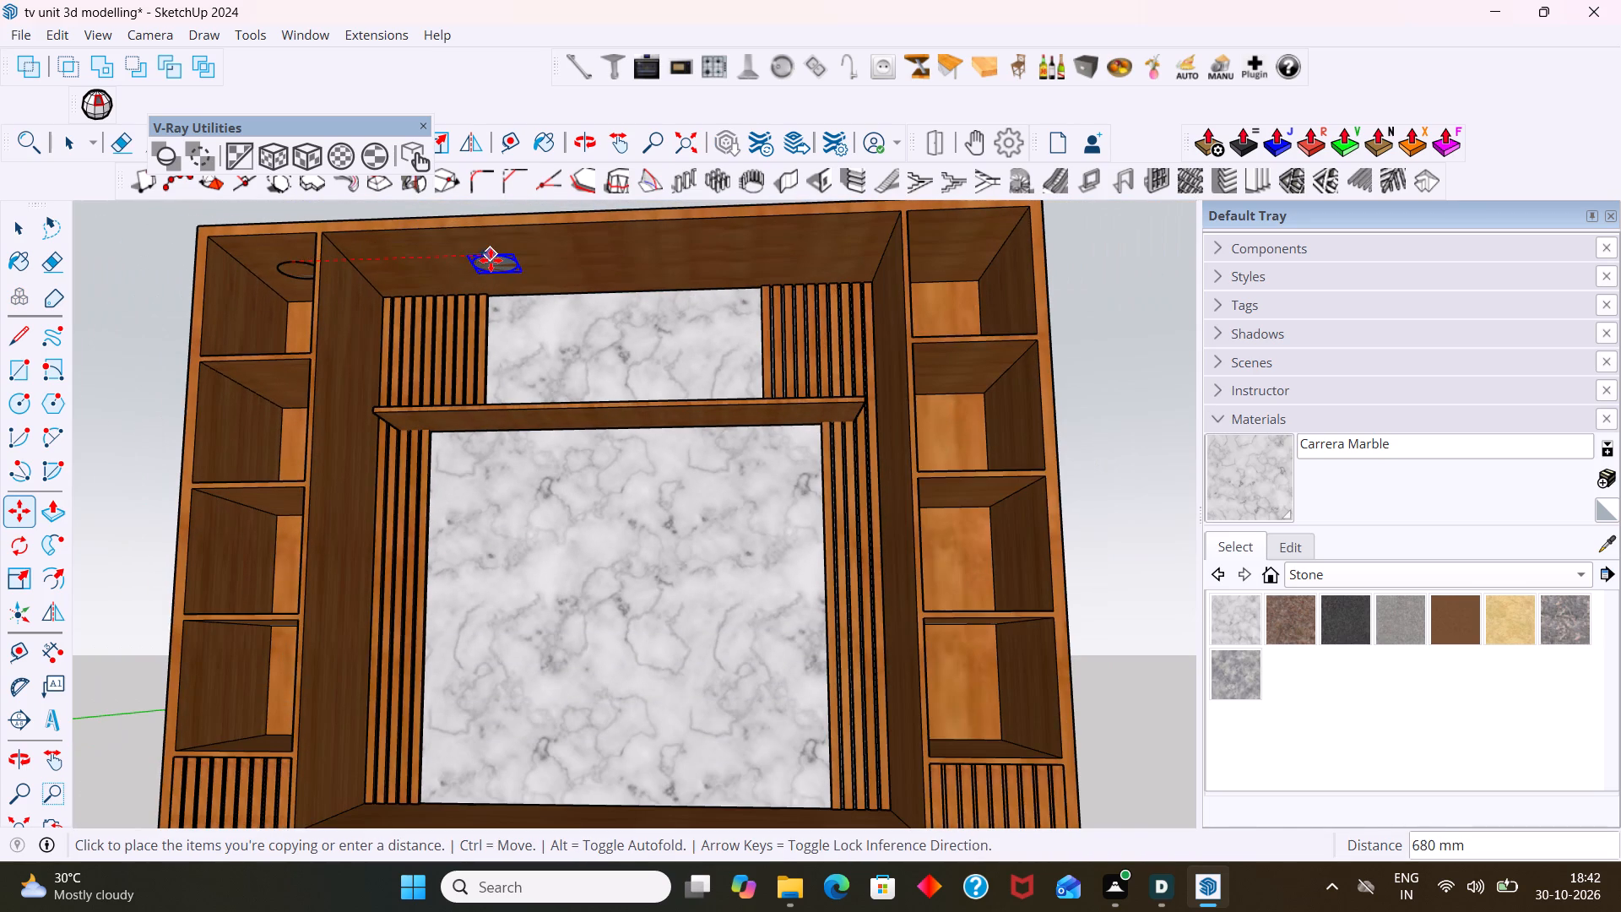
key(Right)
scroll(598, 255, down, 2)
middle_drag(631, 255, 618, 255)
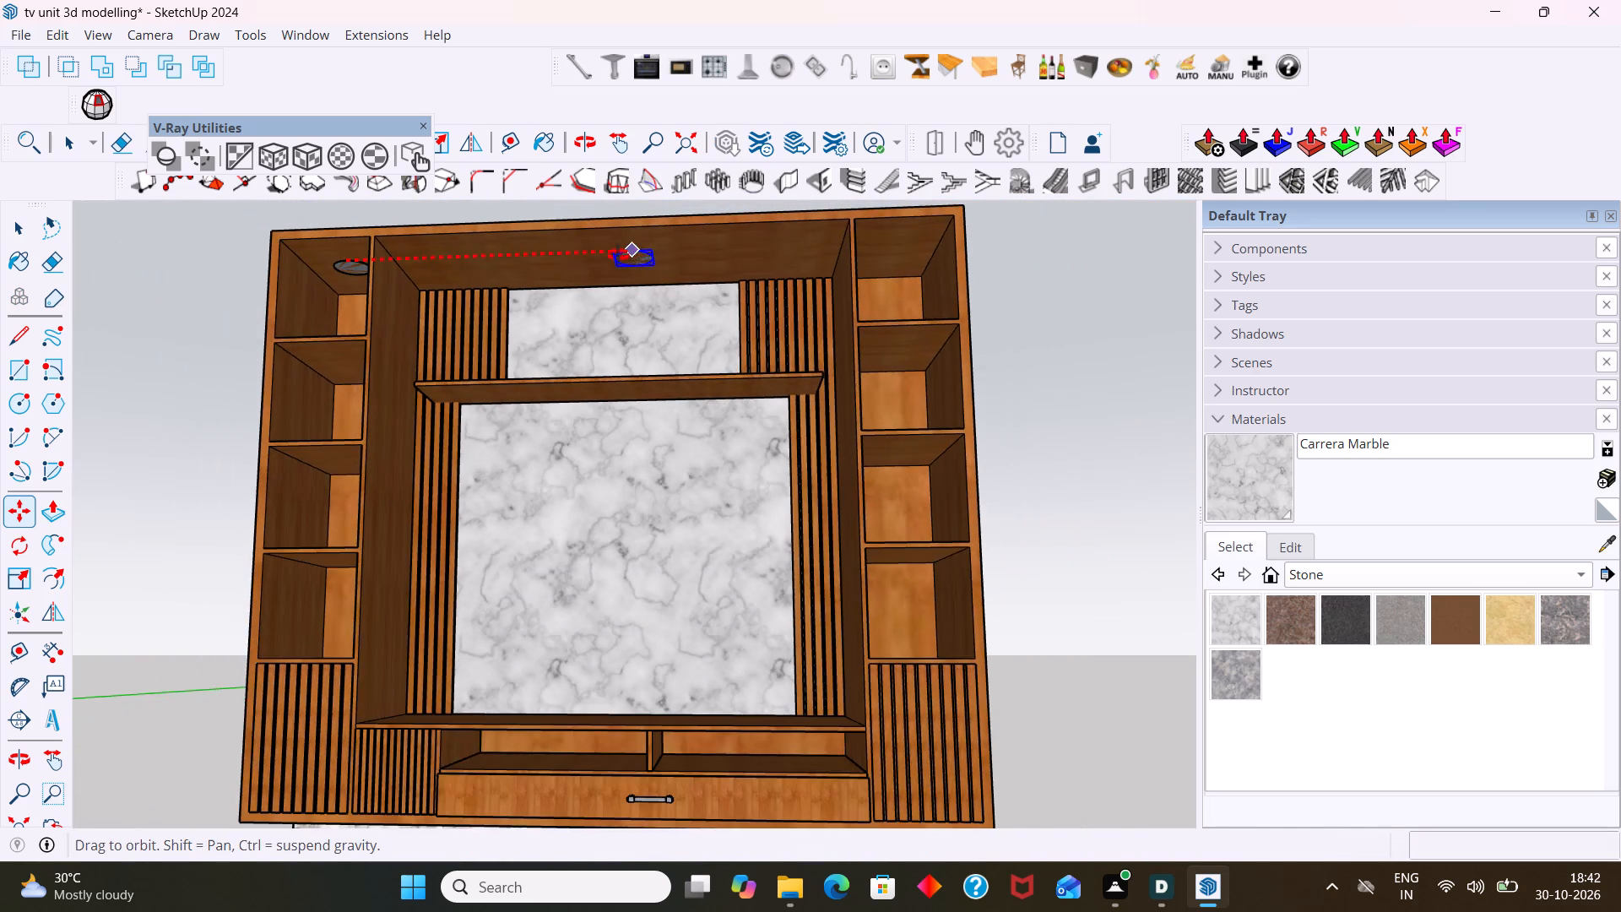
middle_drag(618, 255, 253, 288)
scroll(550, 294, down, 2)
middle_drag(528, 298, 513, 482)
scroll(486, 440, up, 6)
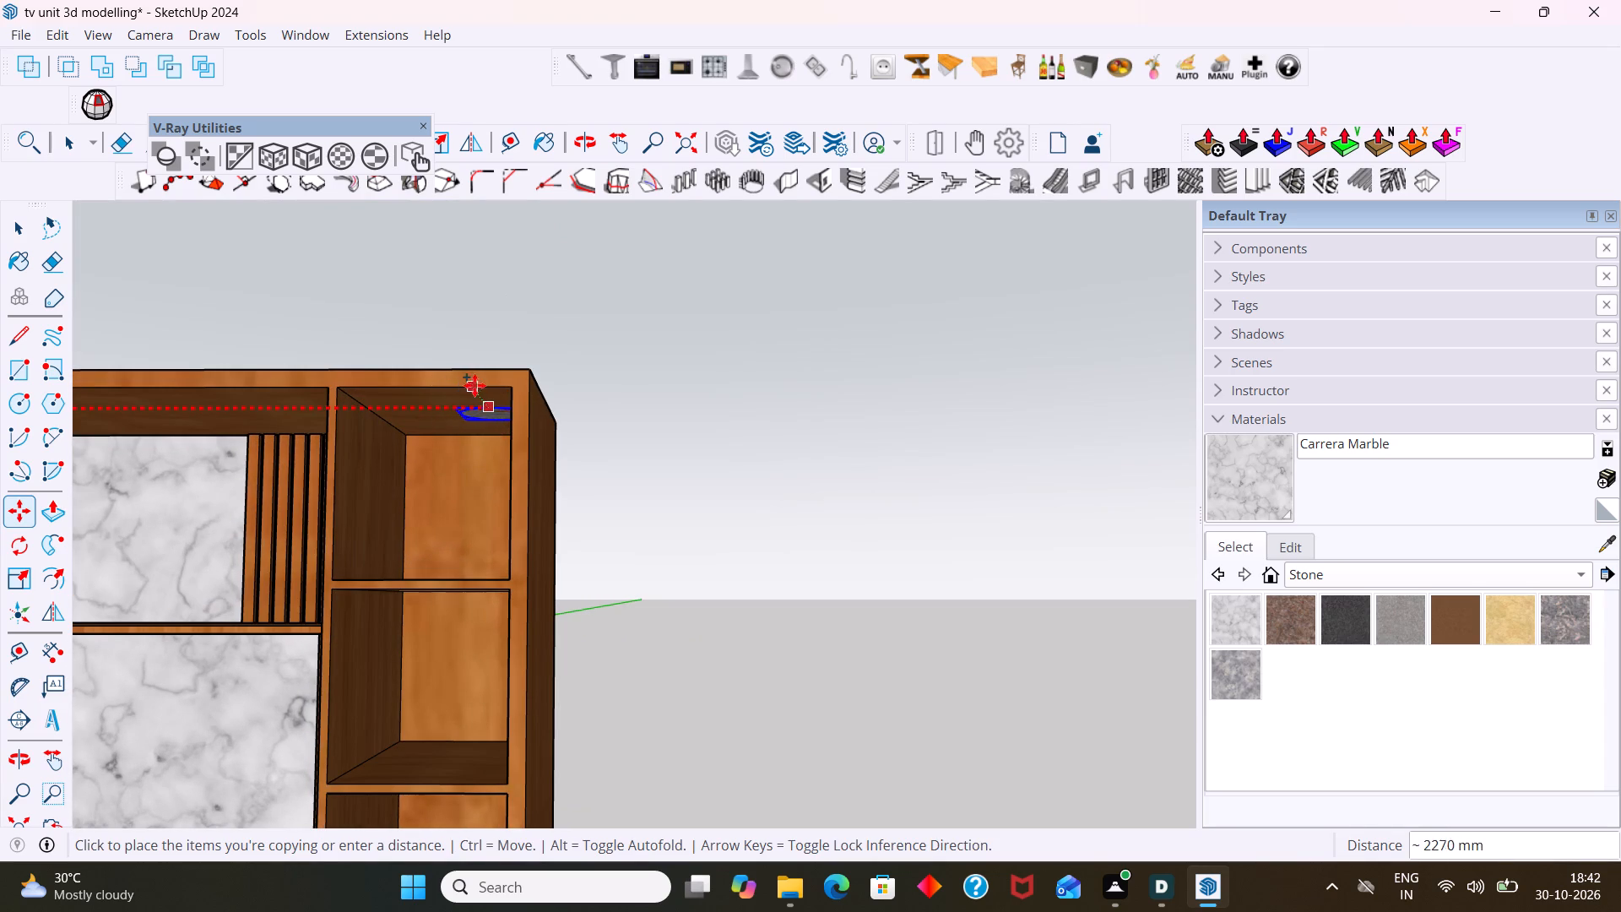
click(423, 388)
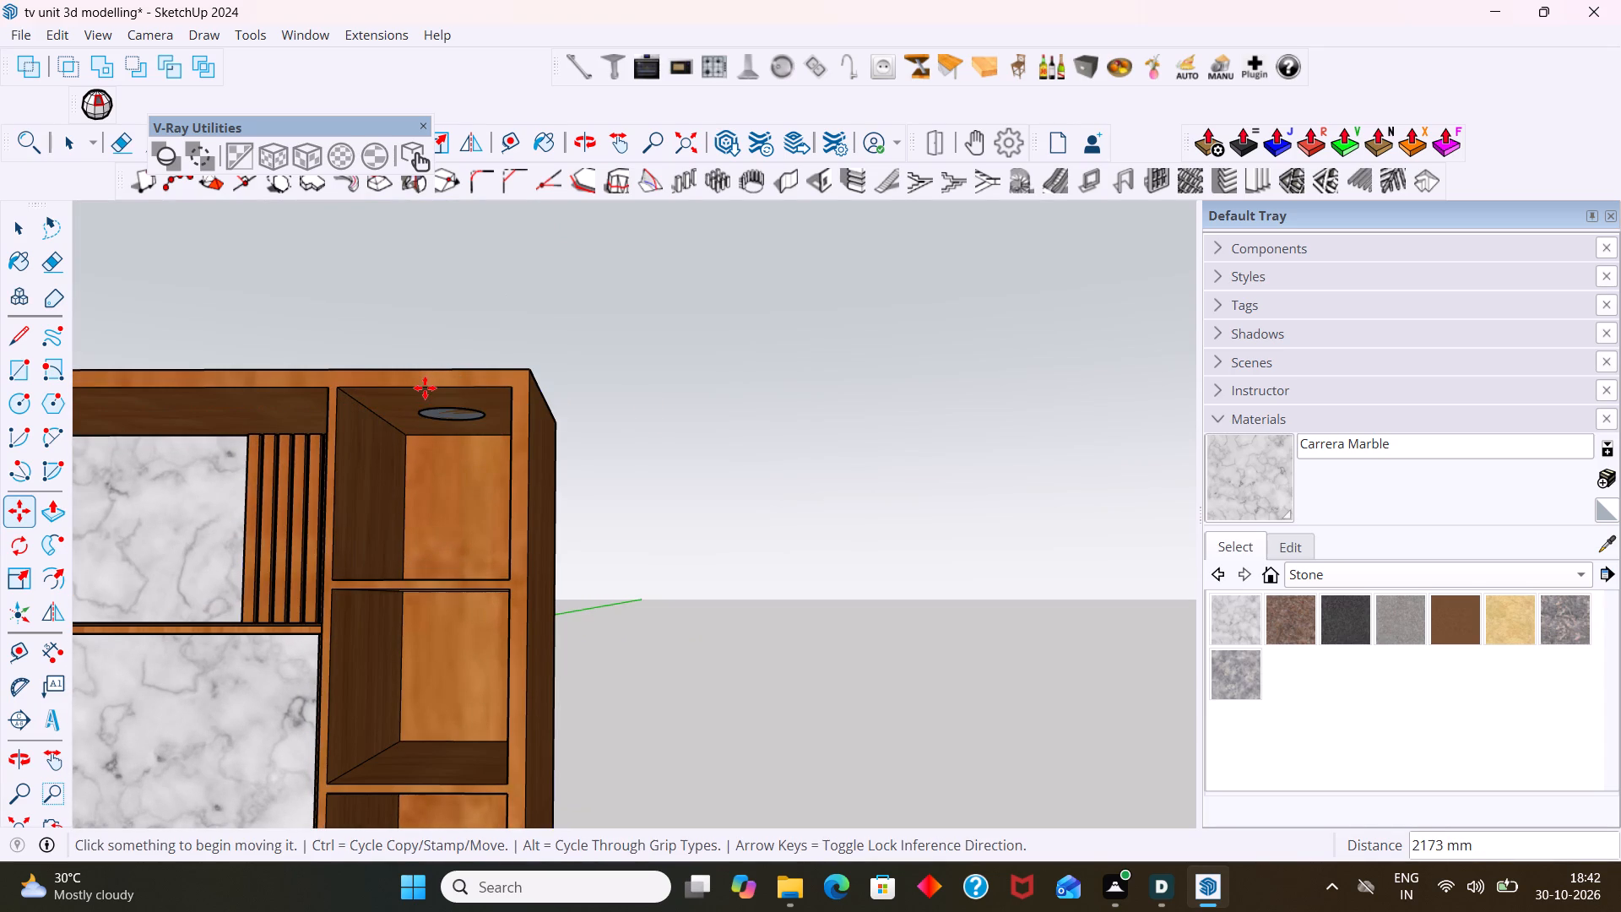
Divide the circle copy into a /4 array so that circles are evenly spaced between the two end compartments.
key(slash)
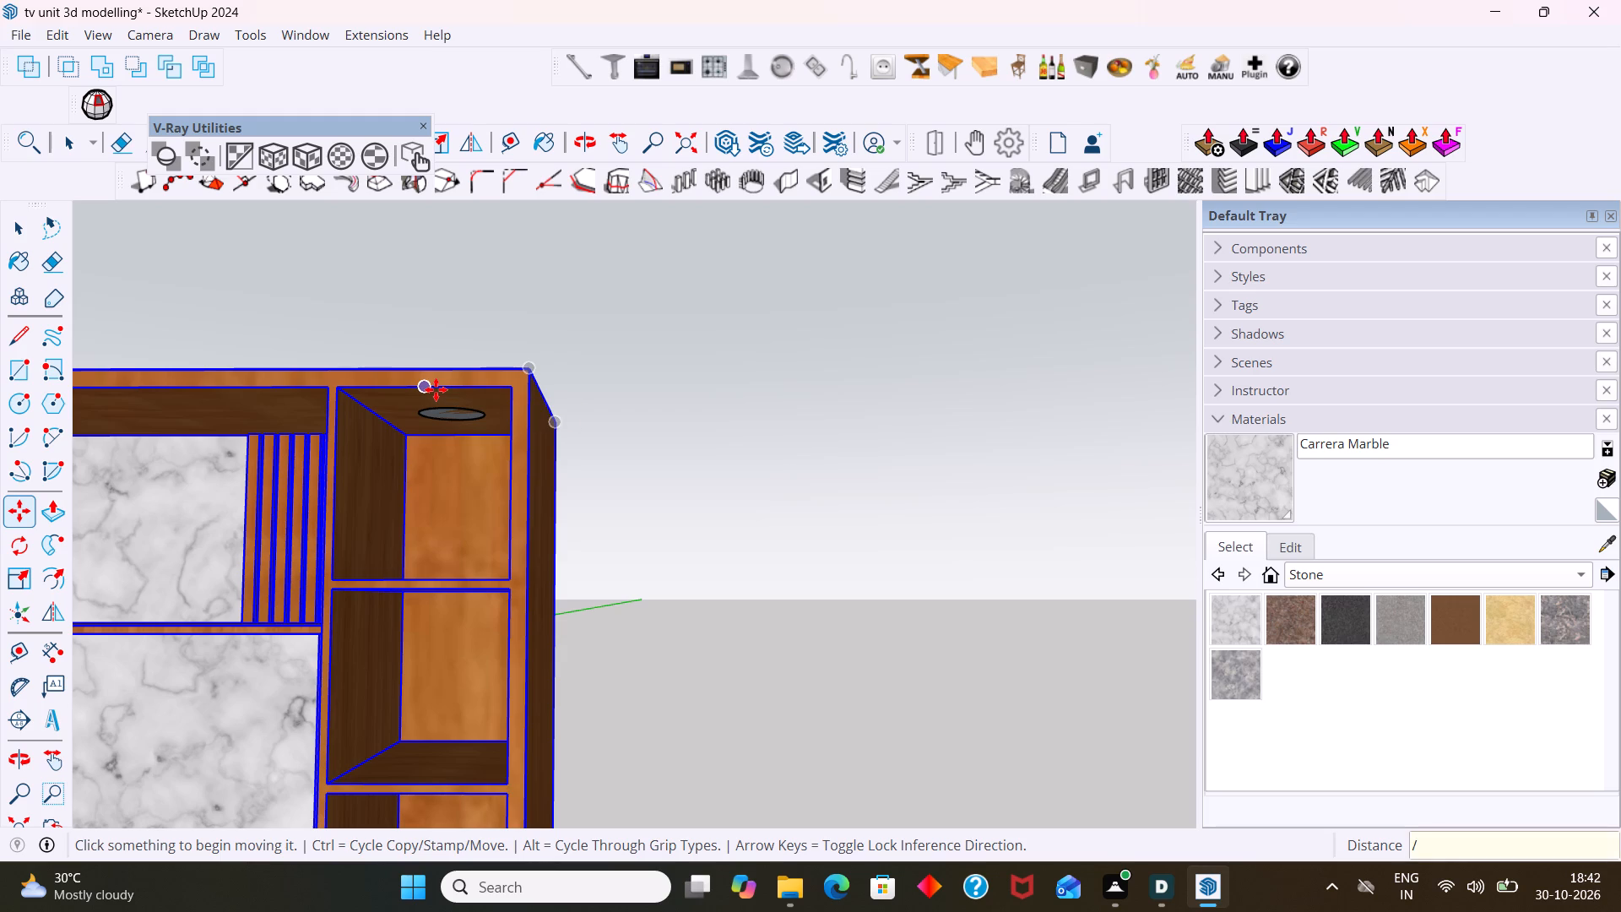
key(4)
key(Return)
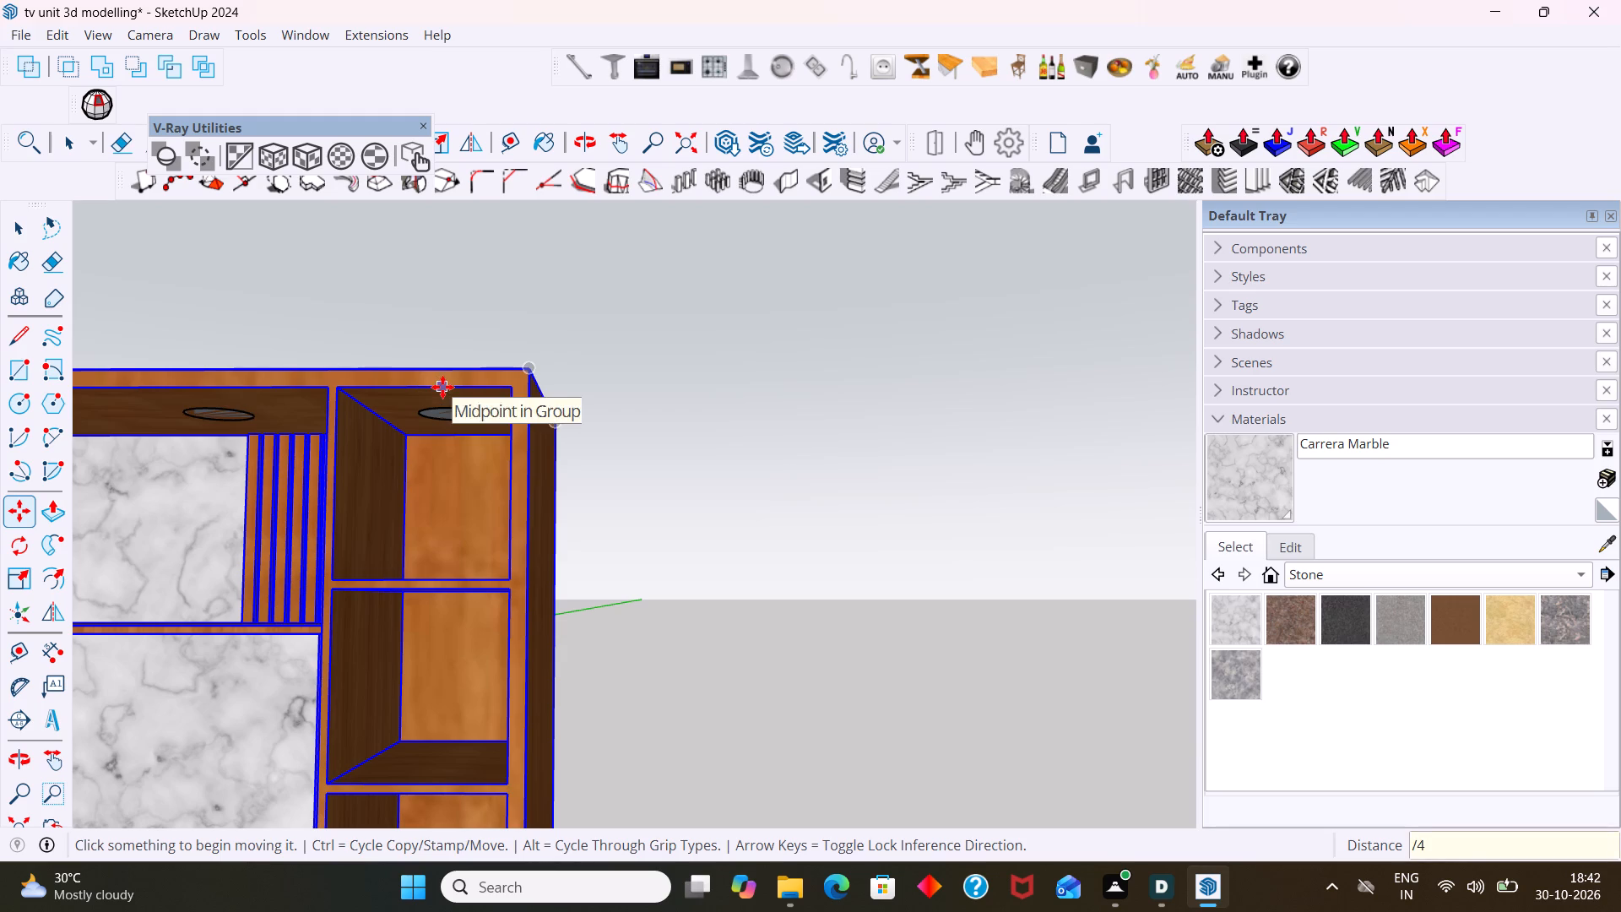
scroll(435, 404, down, 3)
middle_drag(418, 460, 449, 526)
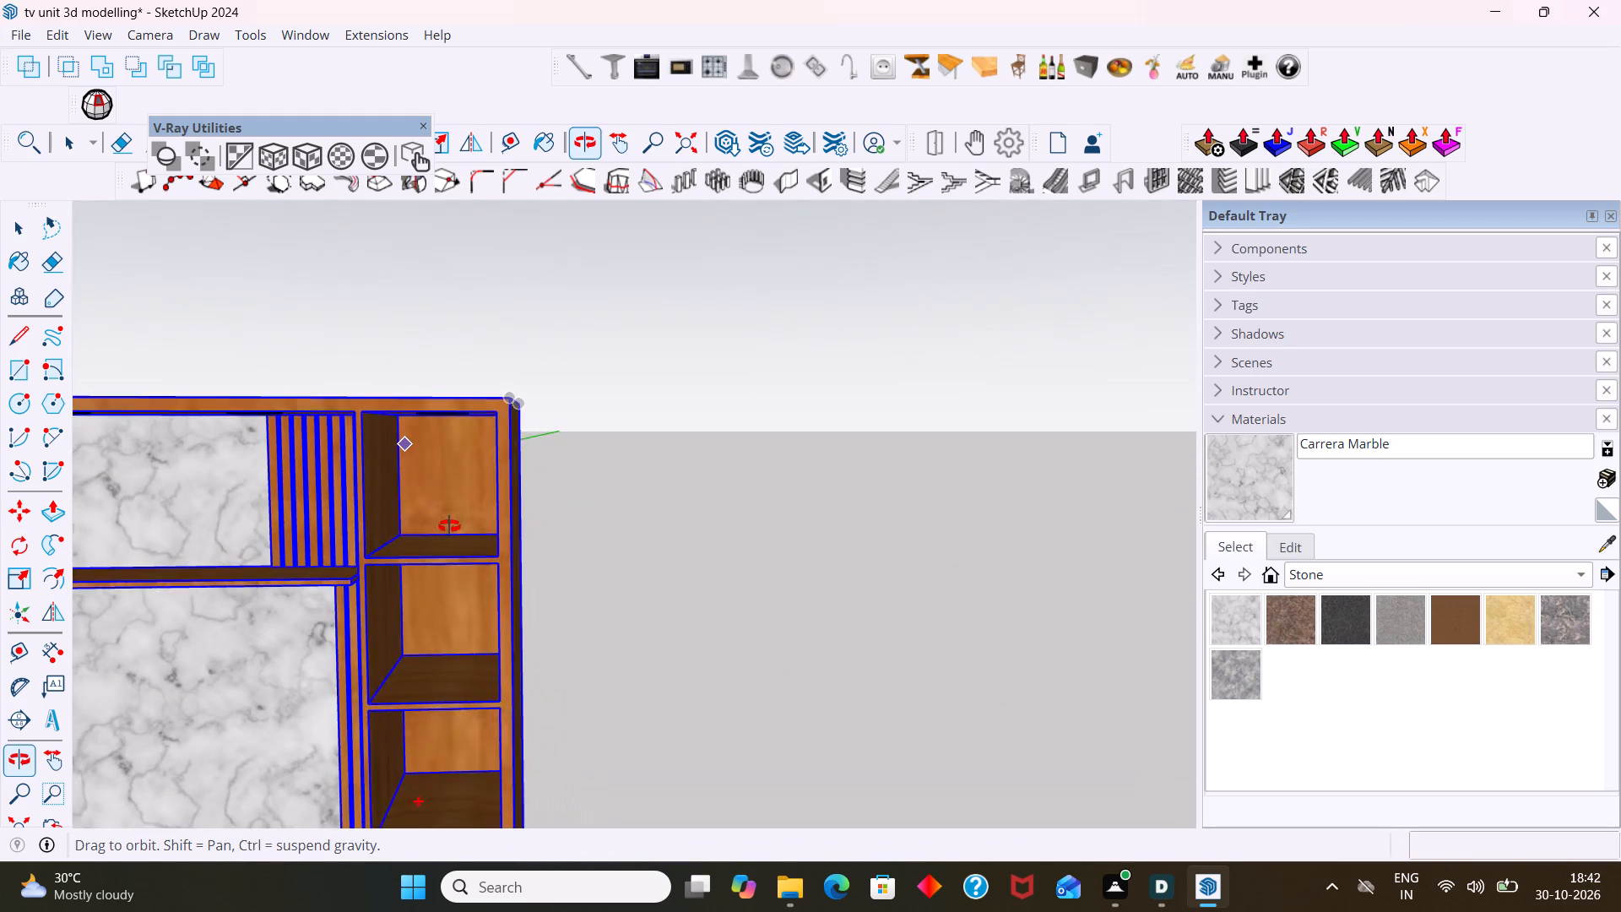
middle_drag(449, 526, 440, 508)
key(space)
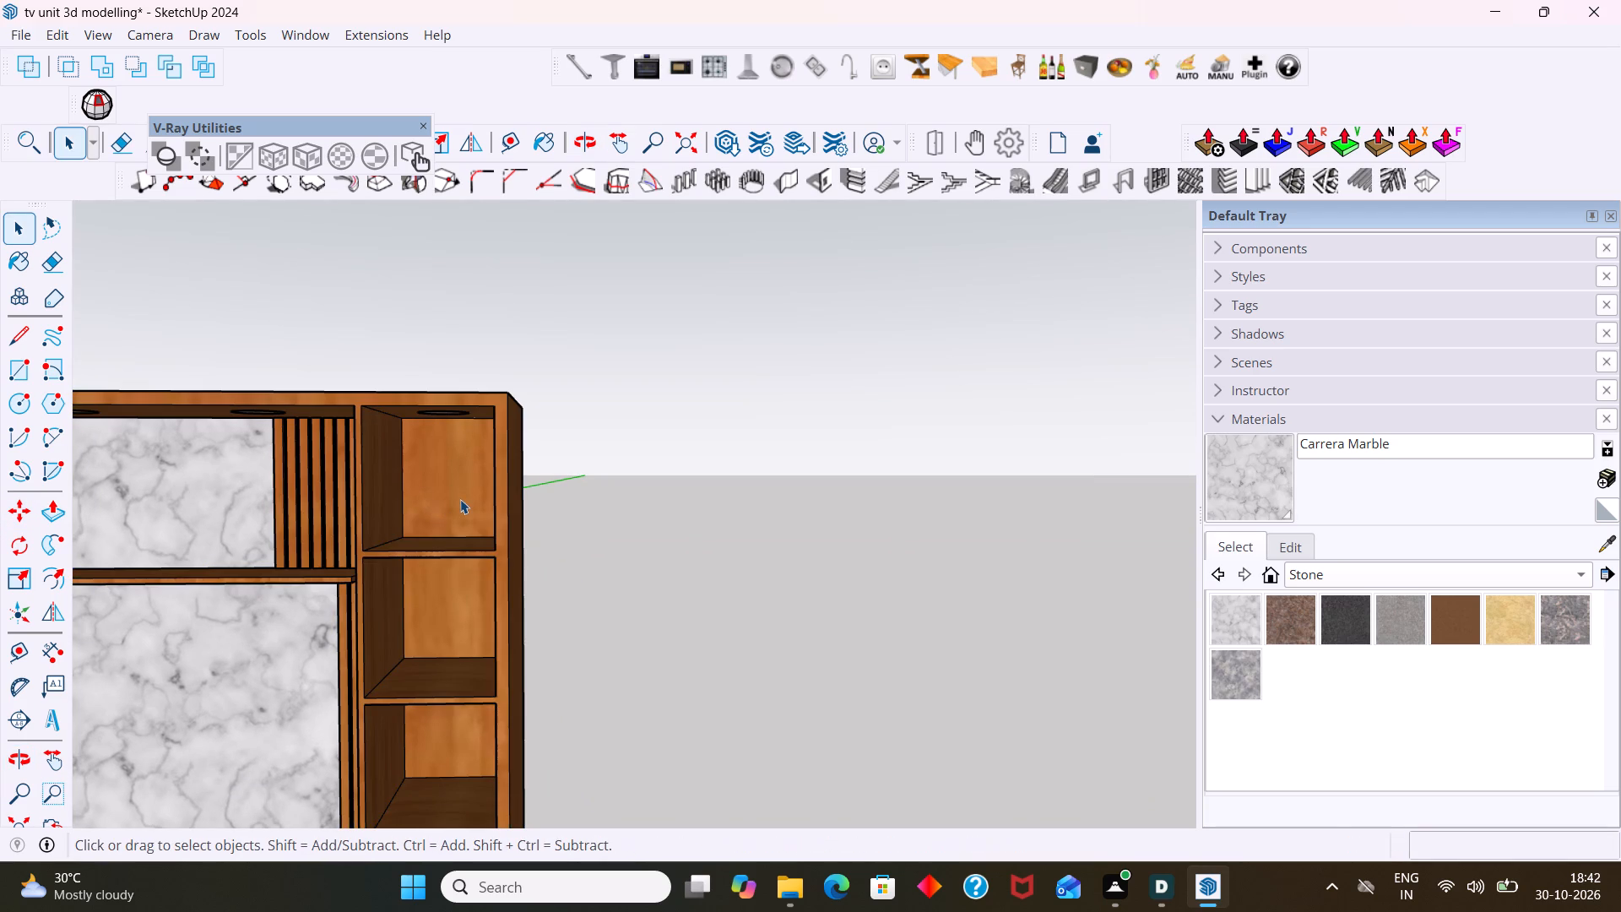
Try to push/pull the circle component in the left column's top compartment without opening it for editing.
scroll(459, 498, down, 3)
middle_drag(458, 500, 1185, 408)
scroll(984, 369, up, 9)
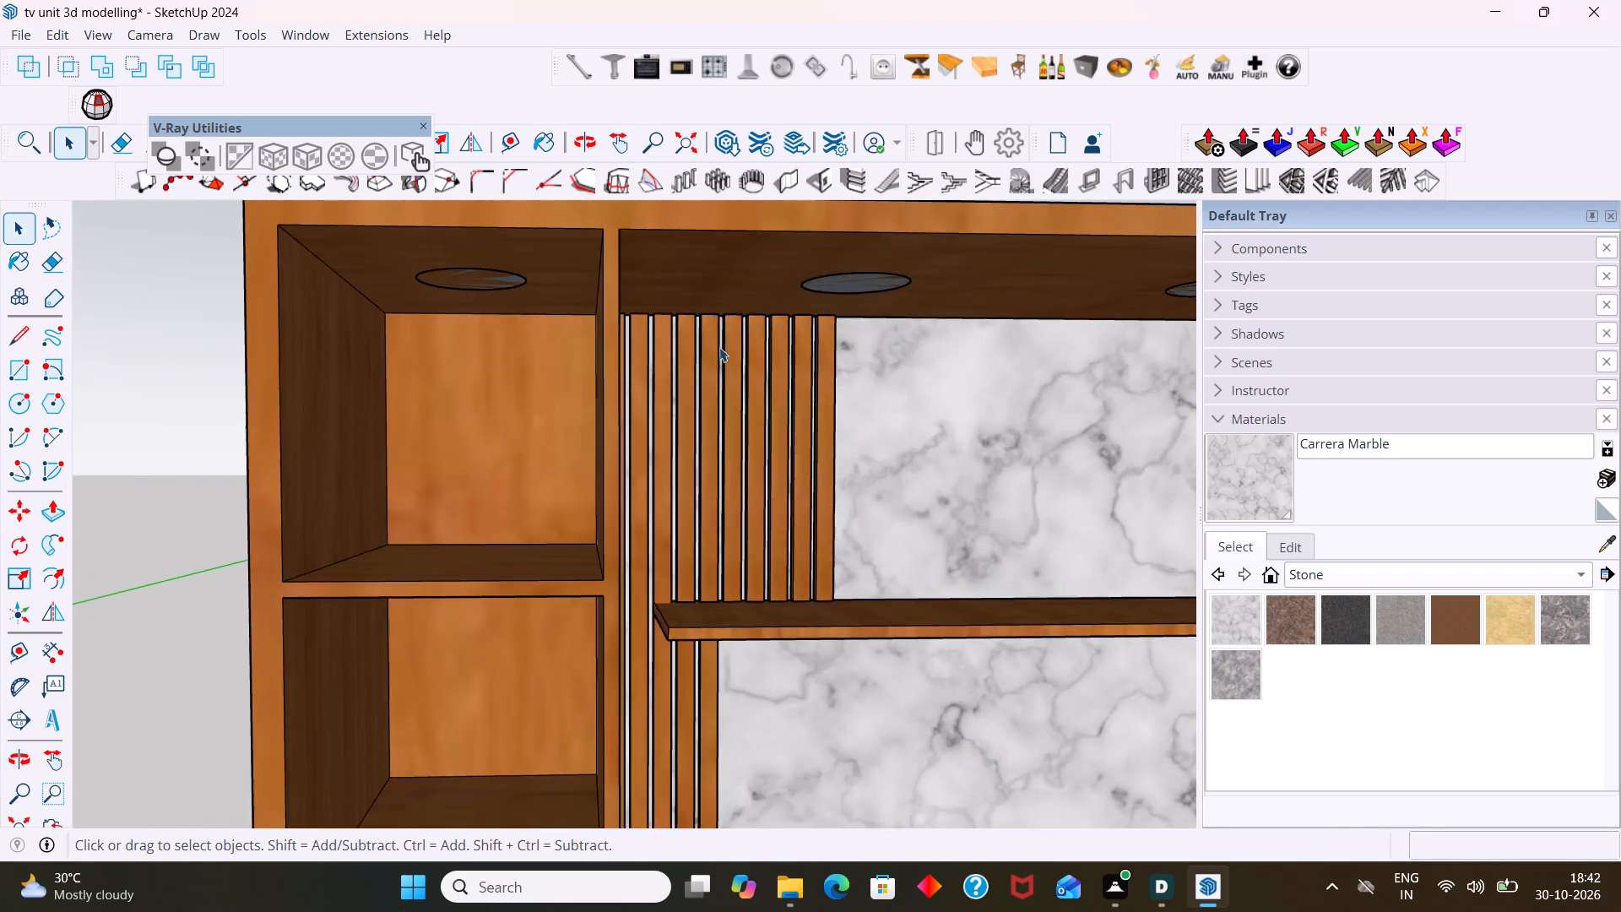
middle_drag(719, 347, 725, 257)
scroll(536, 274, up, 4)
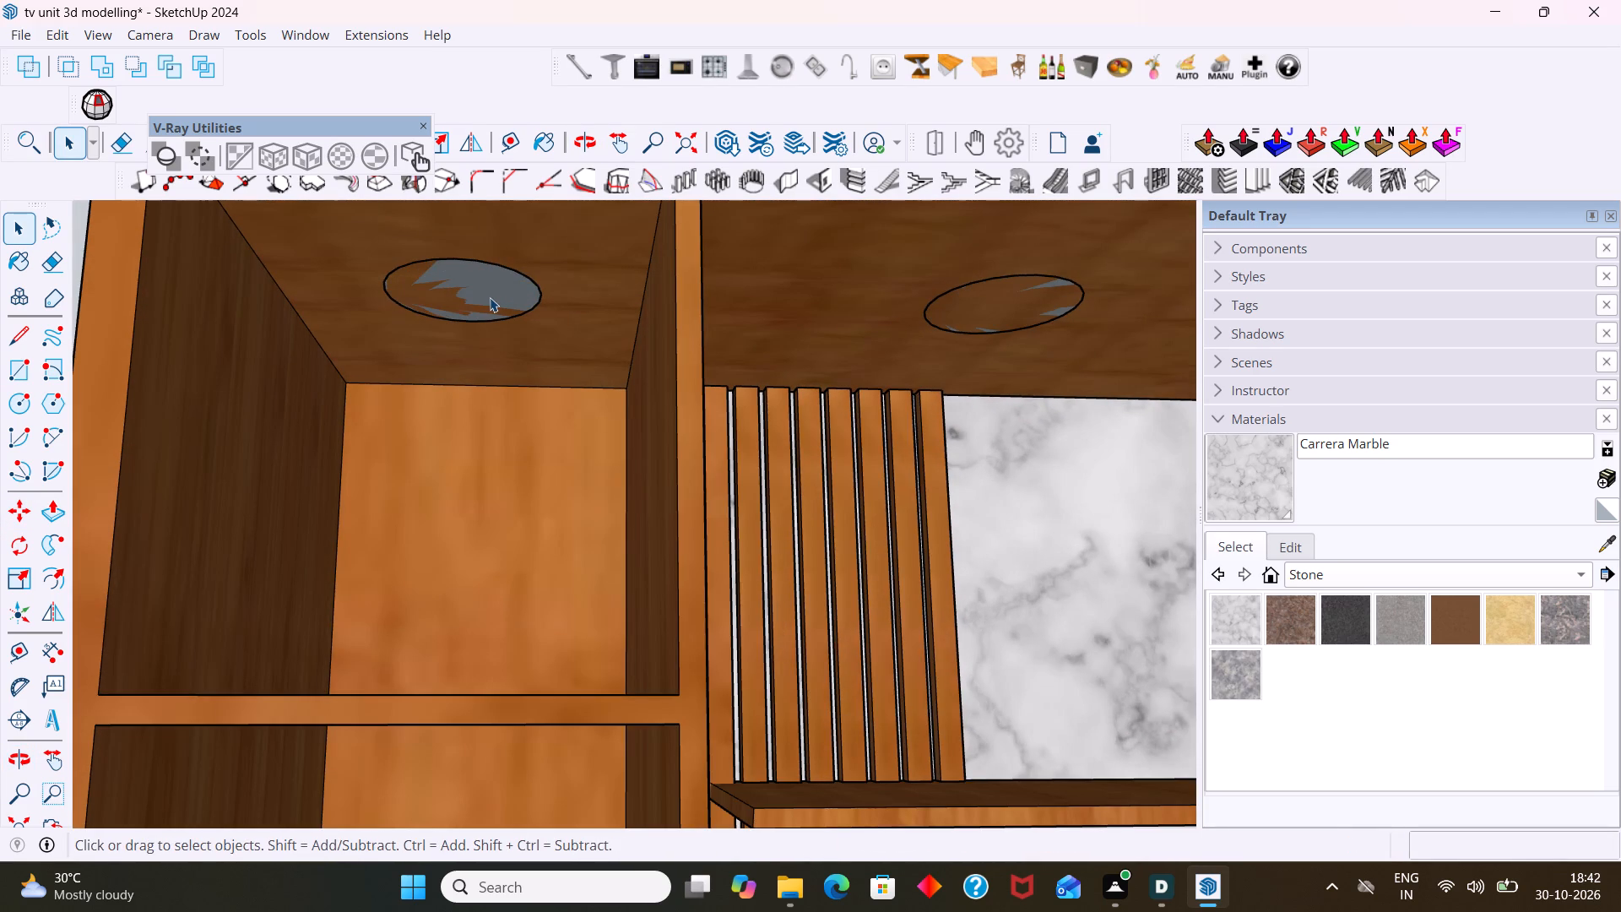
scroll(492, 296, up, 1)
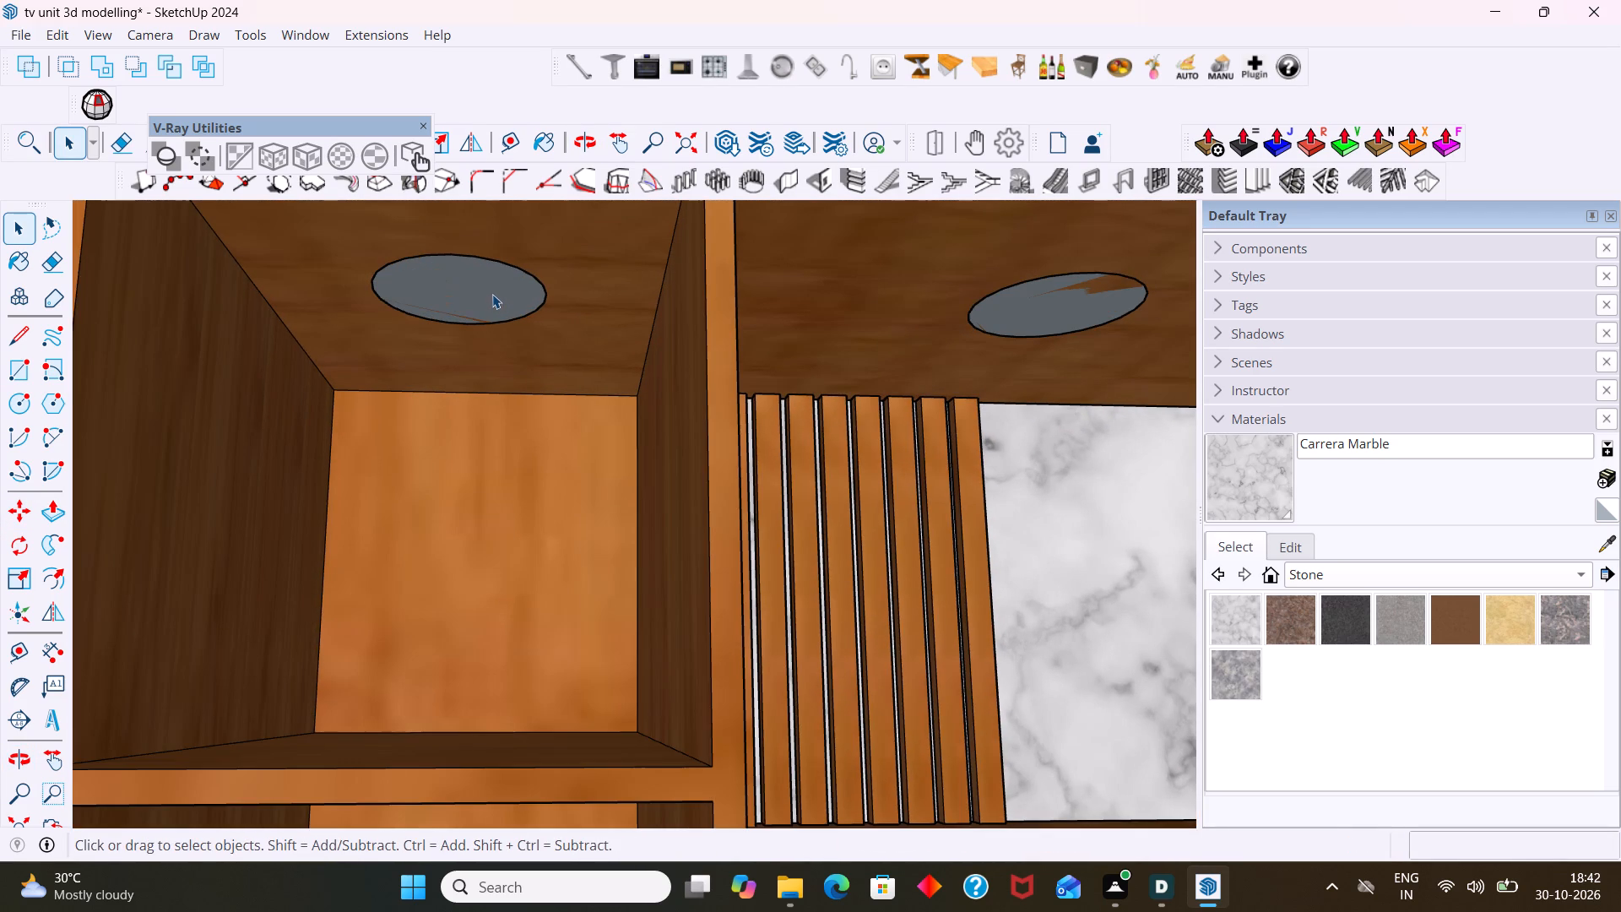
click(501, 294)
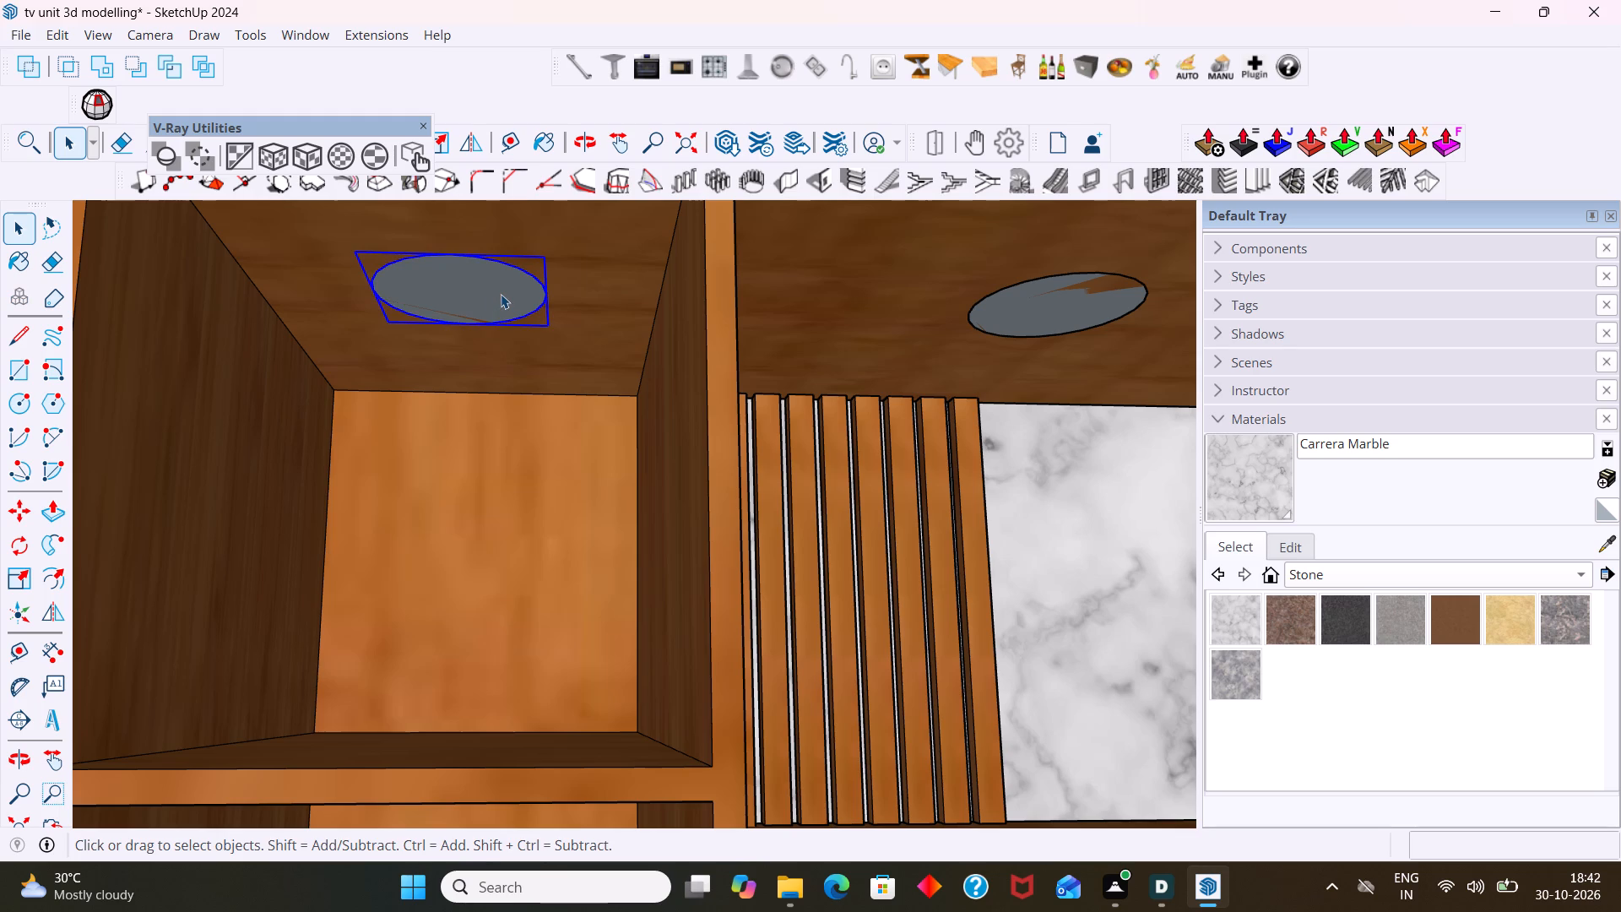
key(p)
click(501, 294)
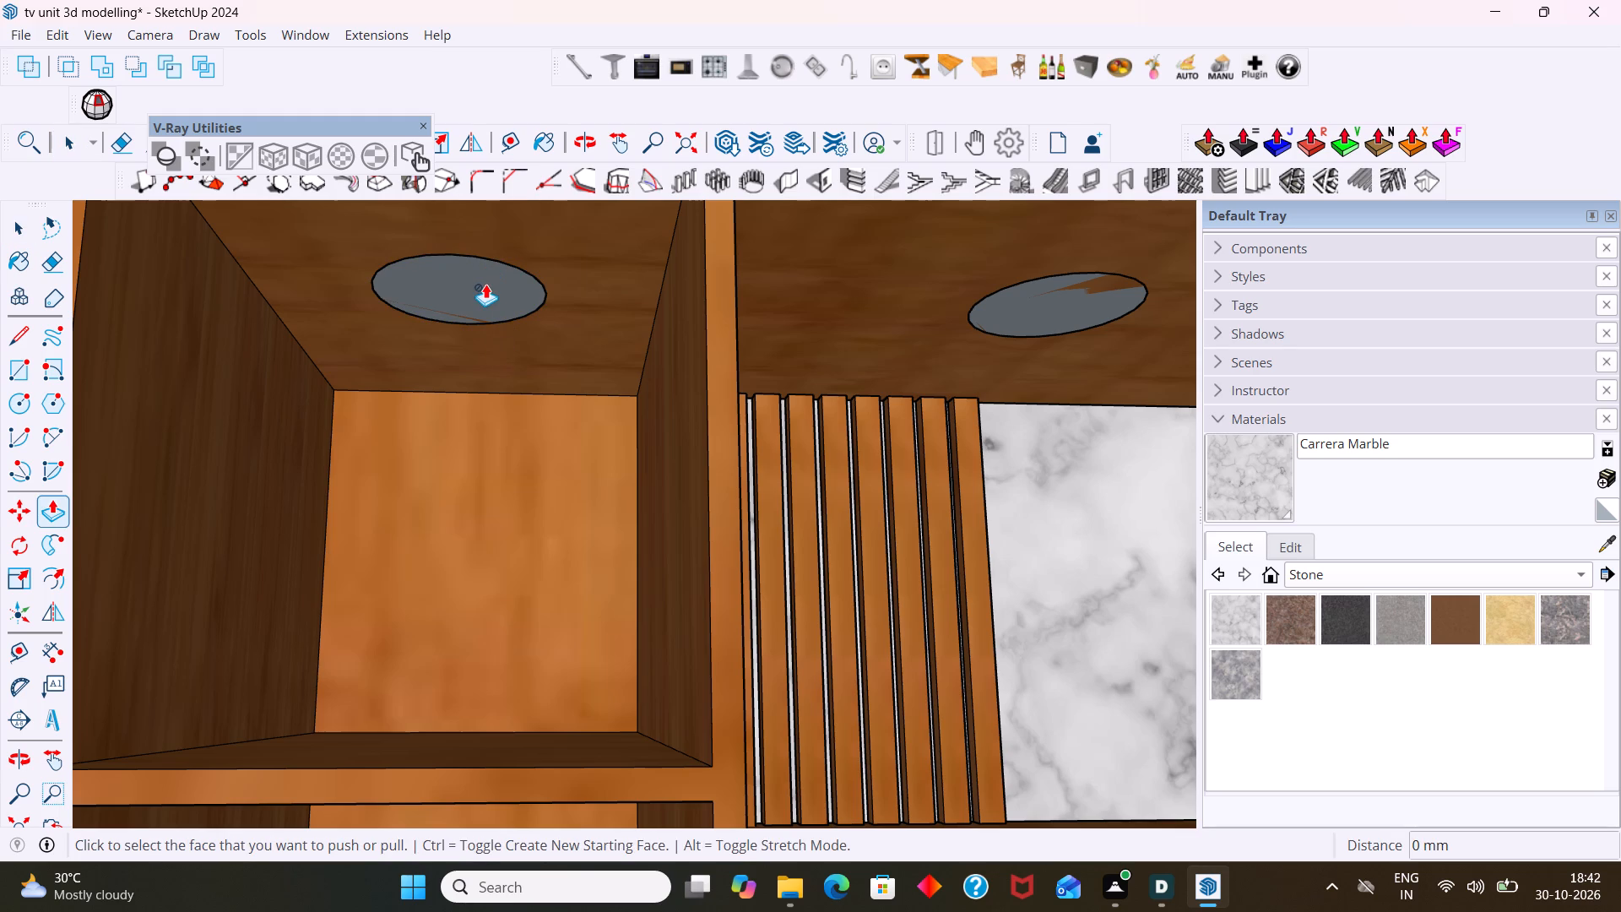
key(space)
Inside the left column's circle component, push/pull the circle face 40 mm up into the ceiling, and close the component.
double_click(457, 278)
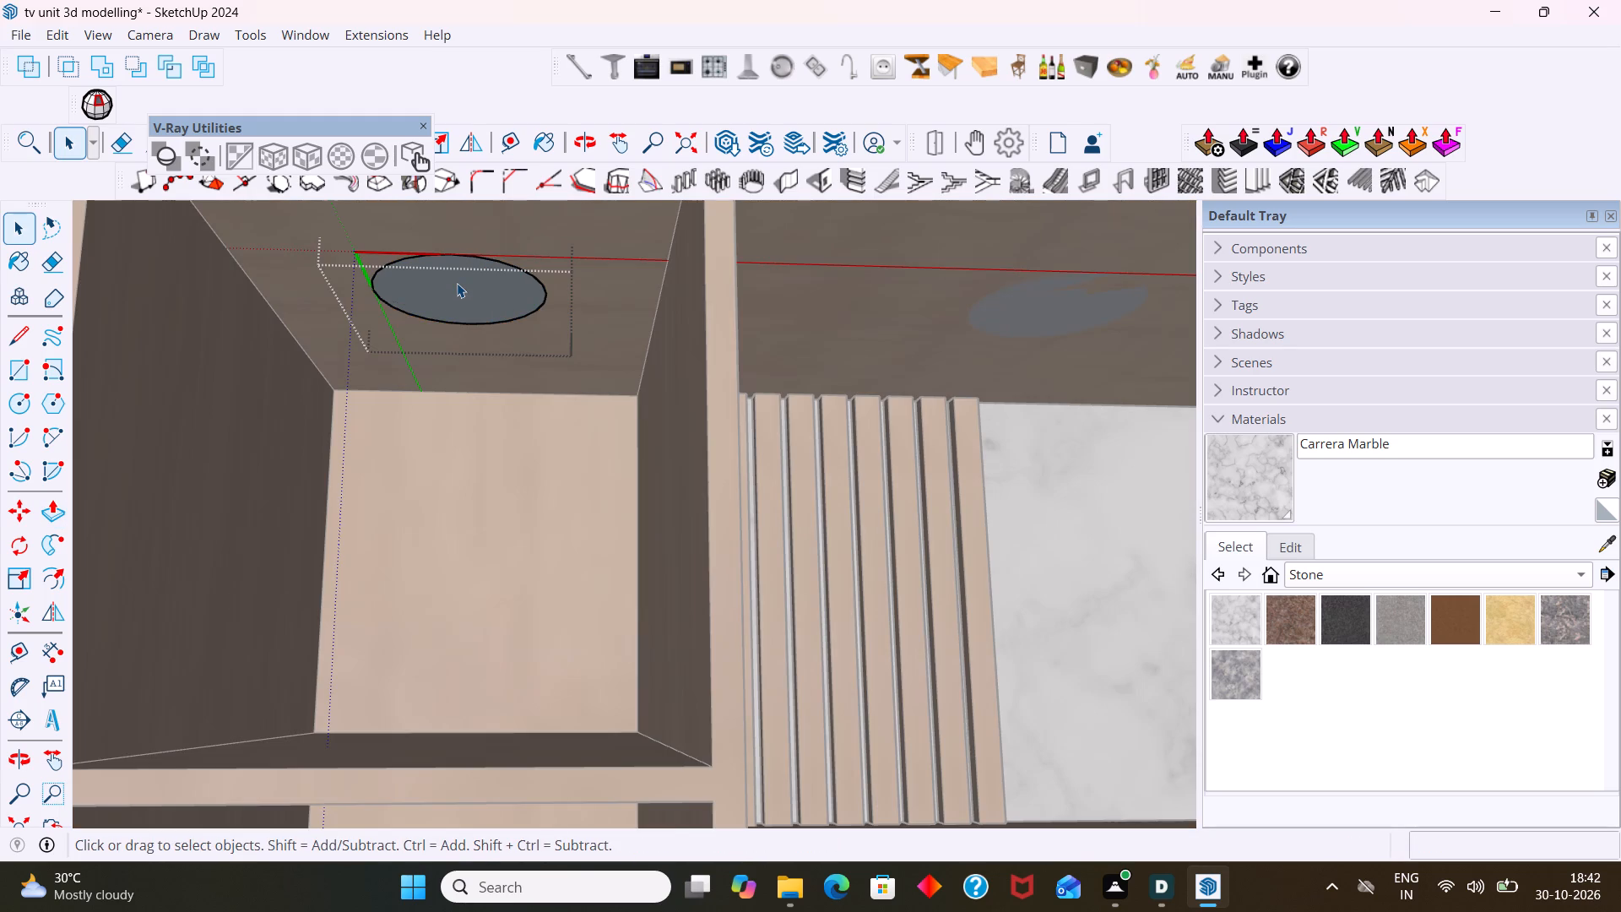
click(457, 283)
key(p)
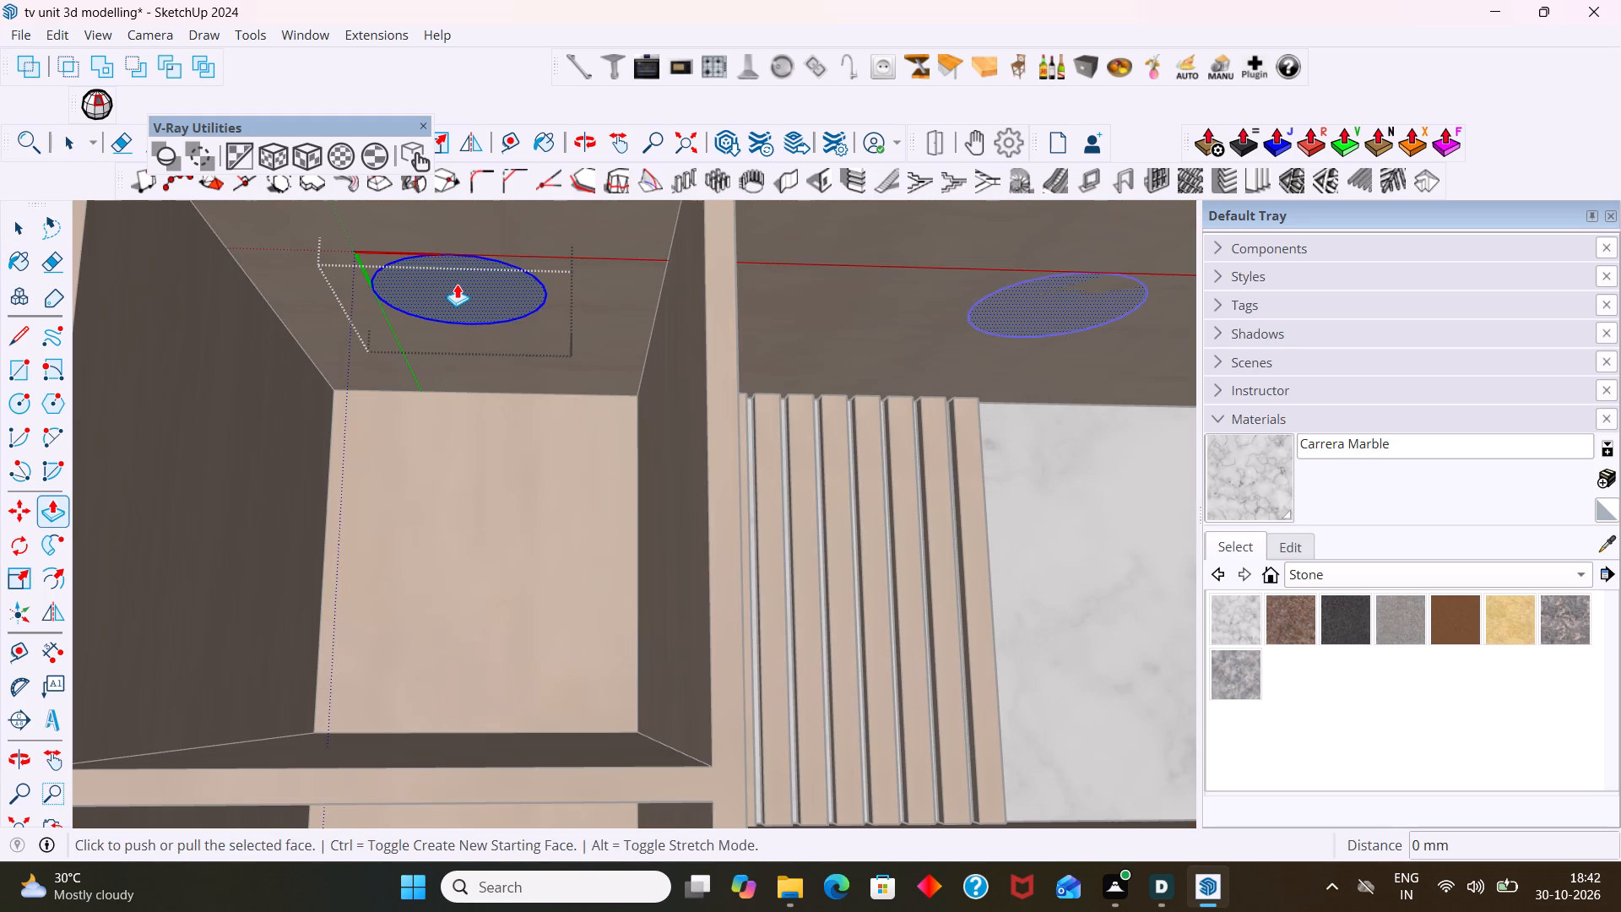
click(460, 283)
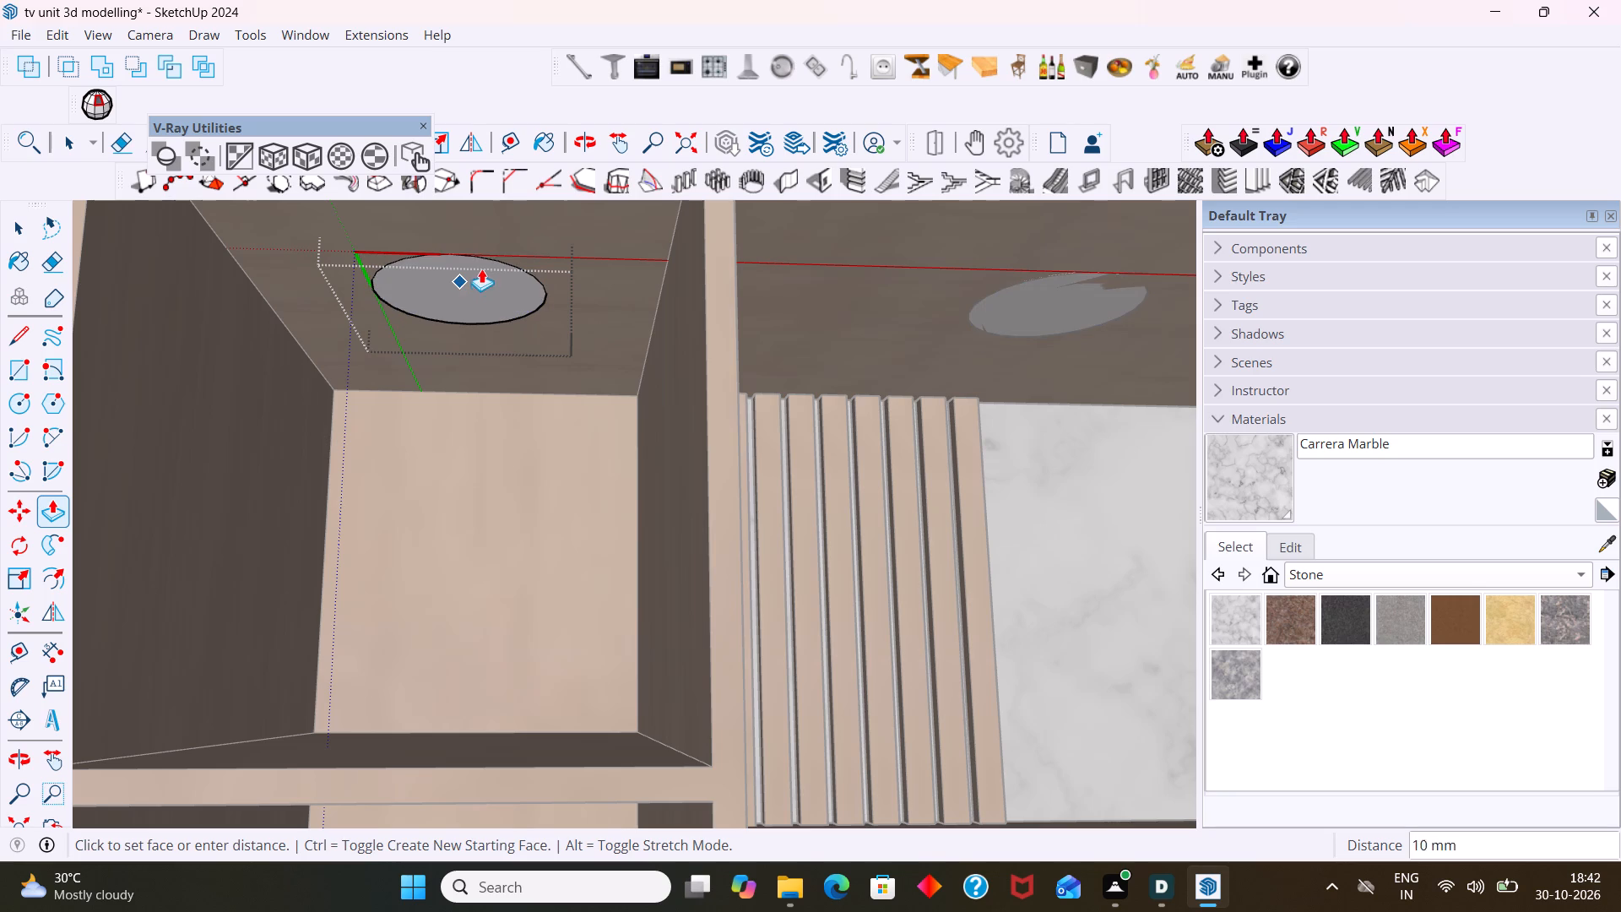
middle_drag(452, 260, 424, 209)
scroll(458, 258, up, 5)
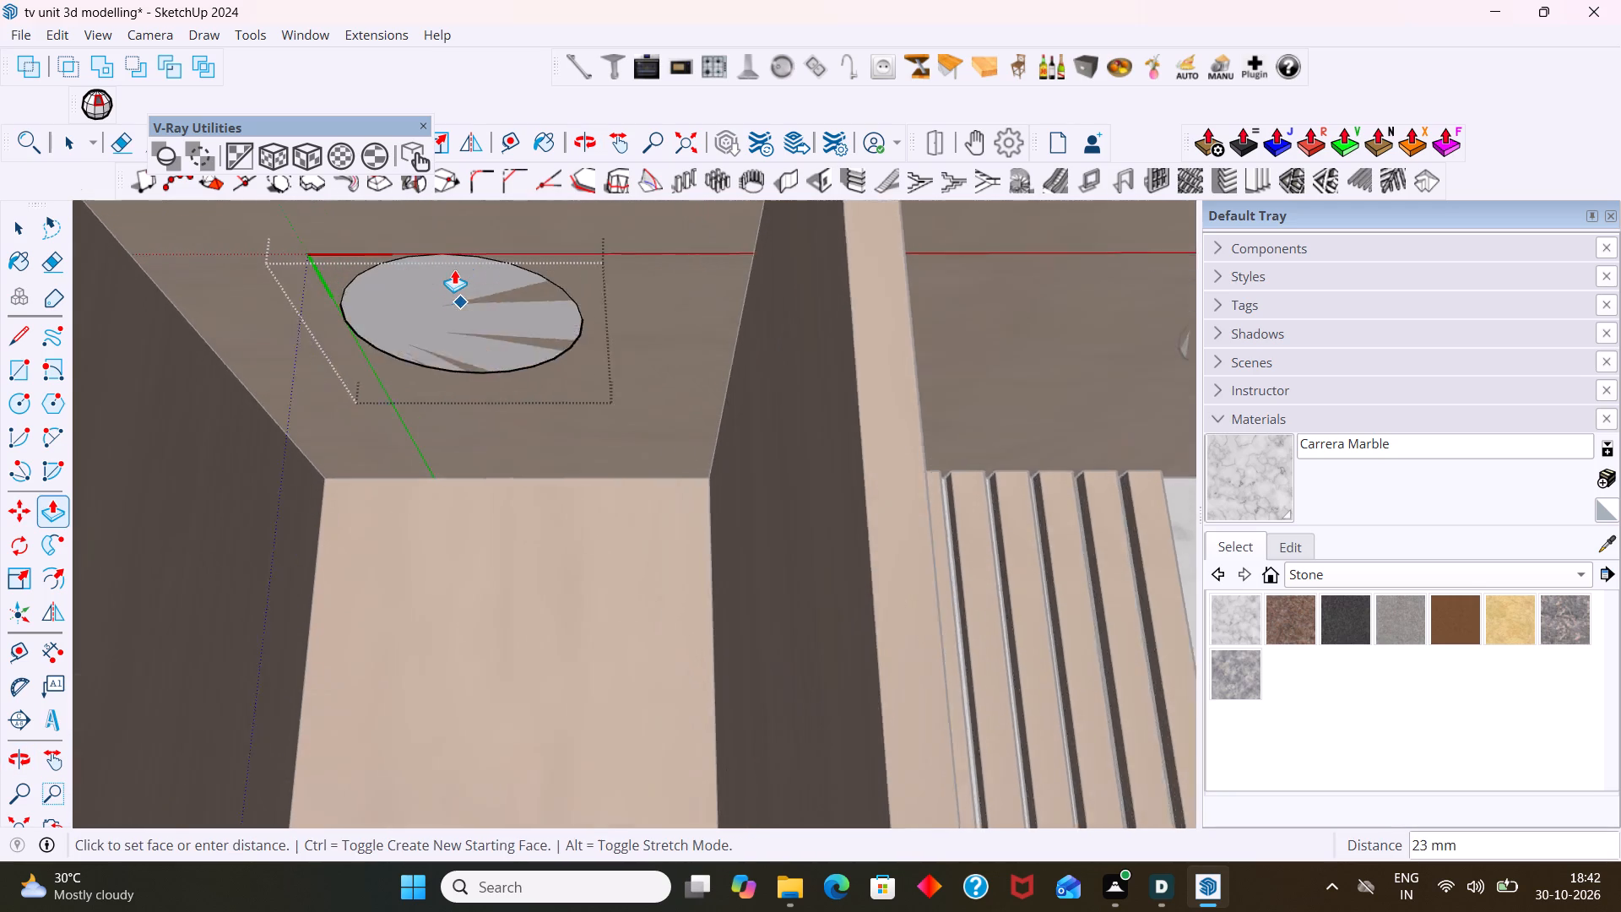
scroll(454, 269, up, 6)
middle_drag(471, 267, 339, 280)
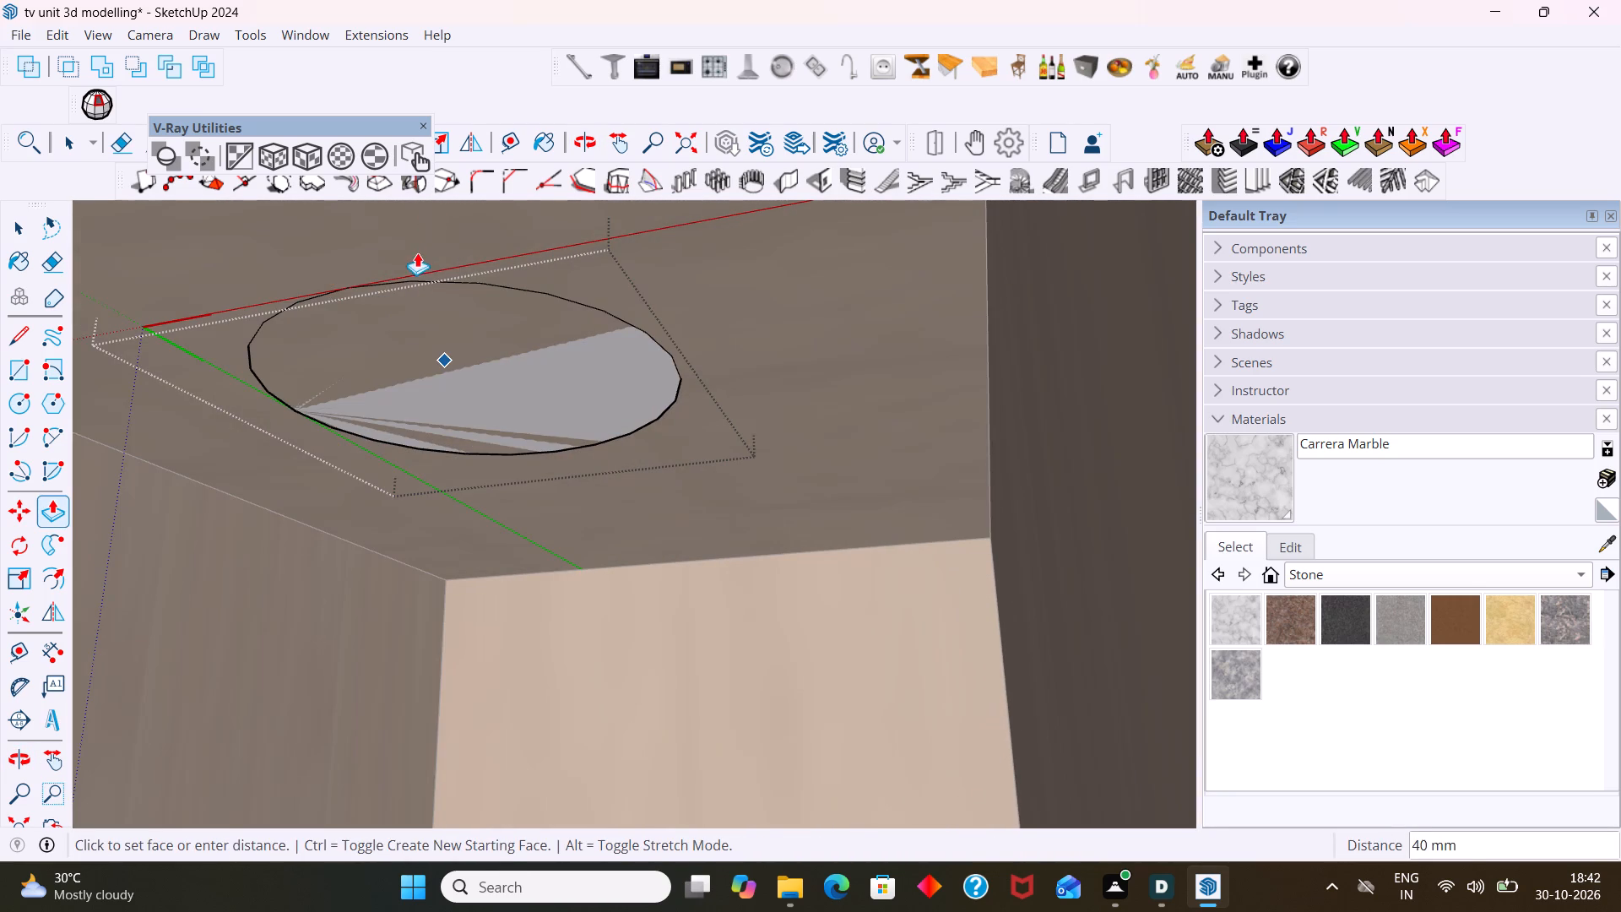
scroll(455, 378, down, 7)
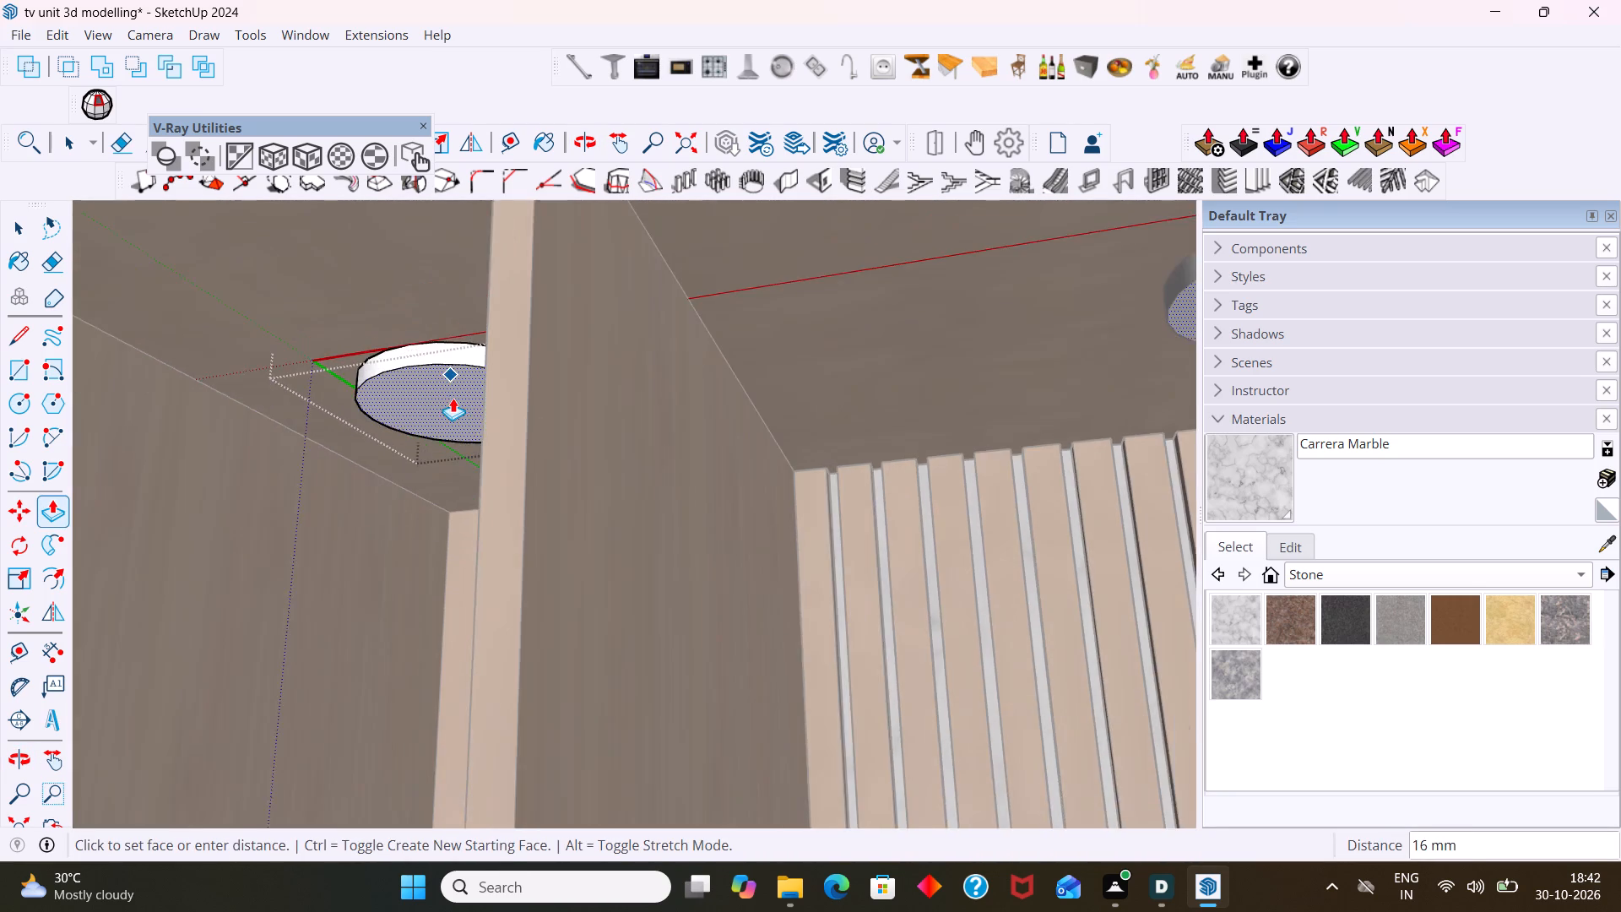
scroll(453, 398, down, 5)
middle_drag(446, 399, 670, 475)
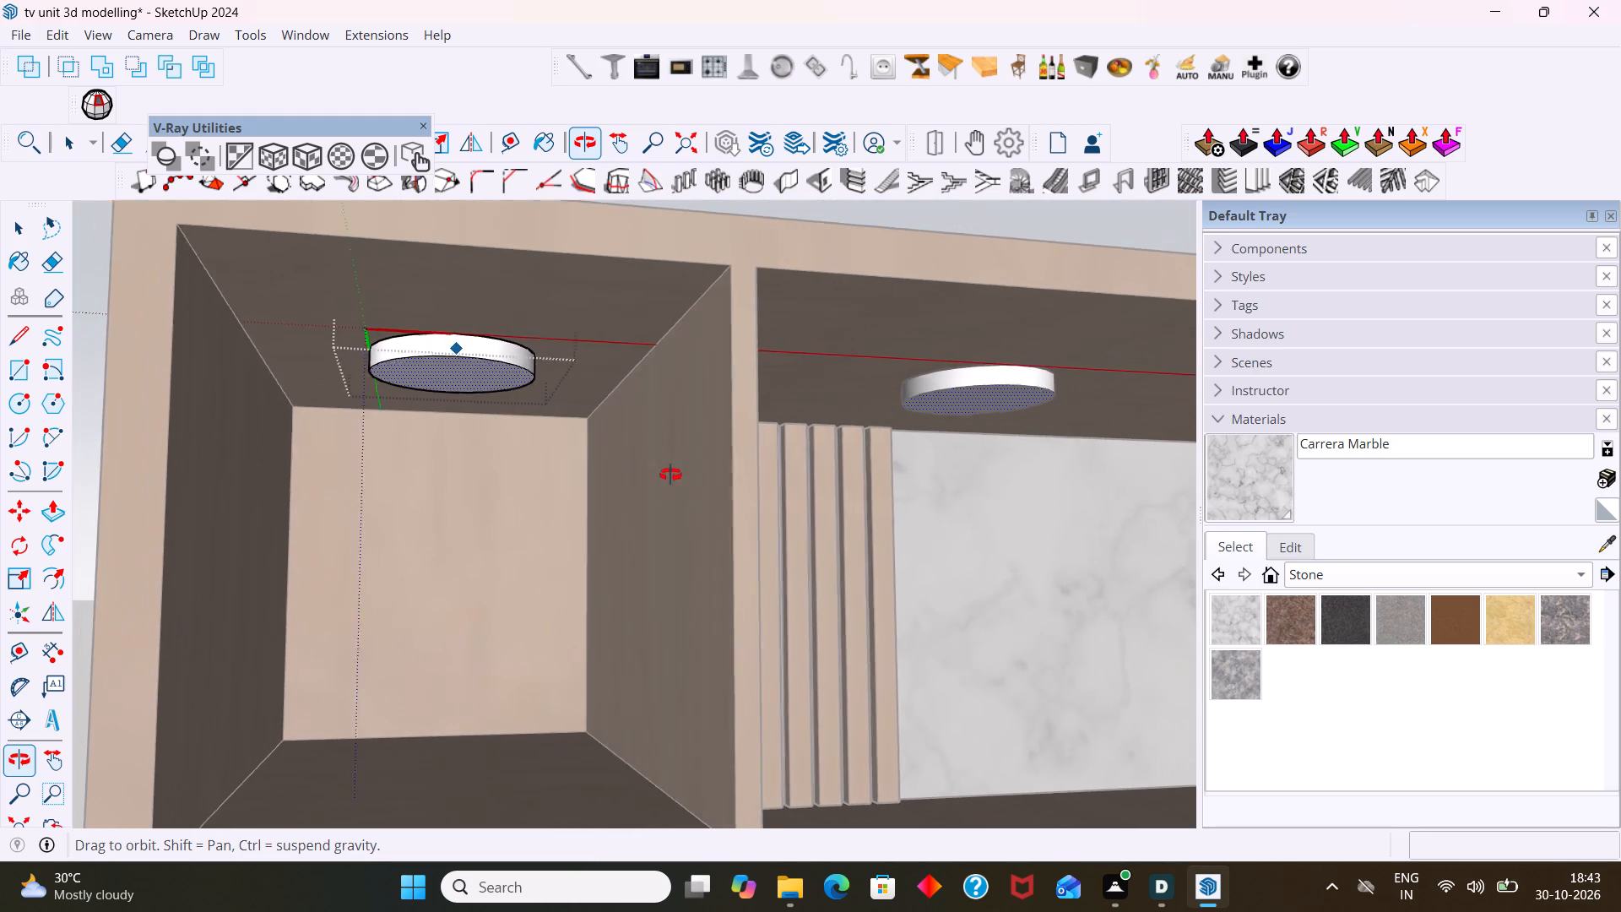
middle_drag(670, 475, 498, 493)
scroll(495, 475, down, 10)
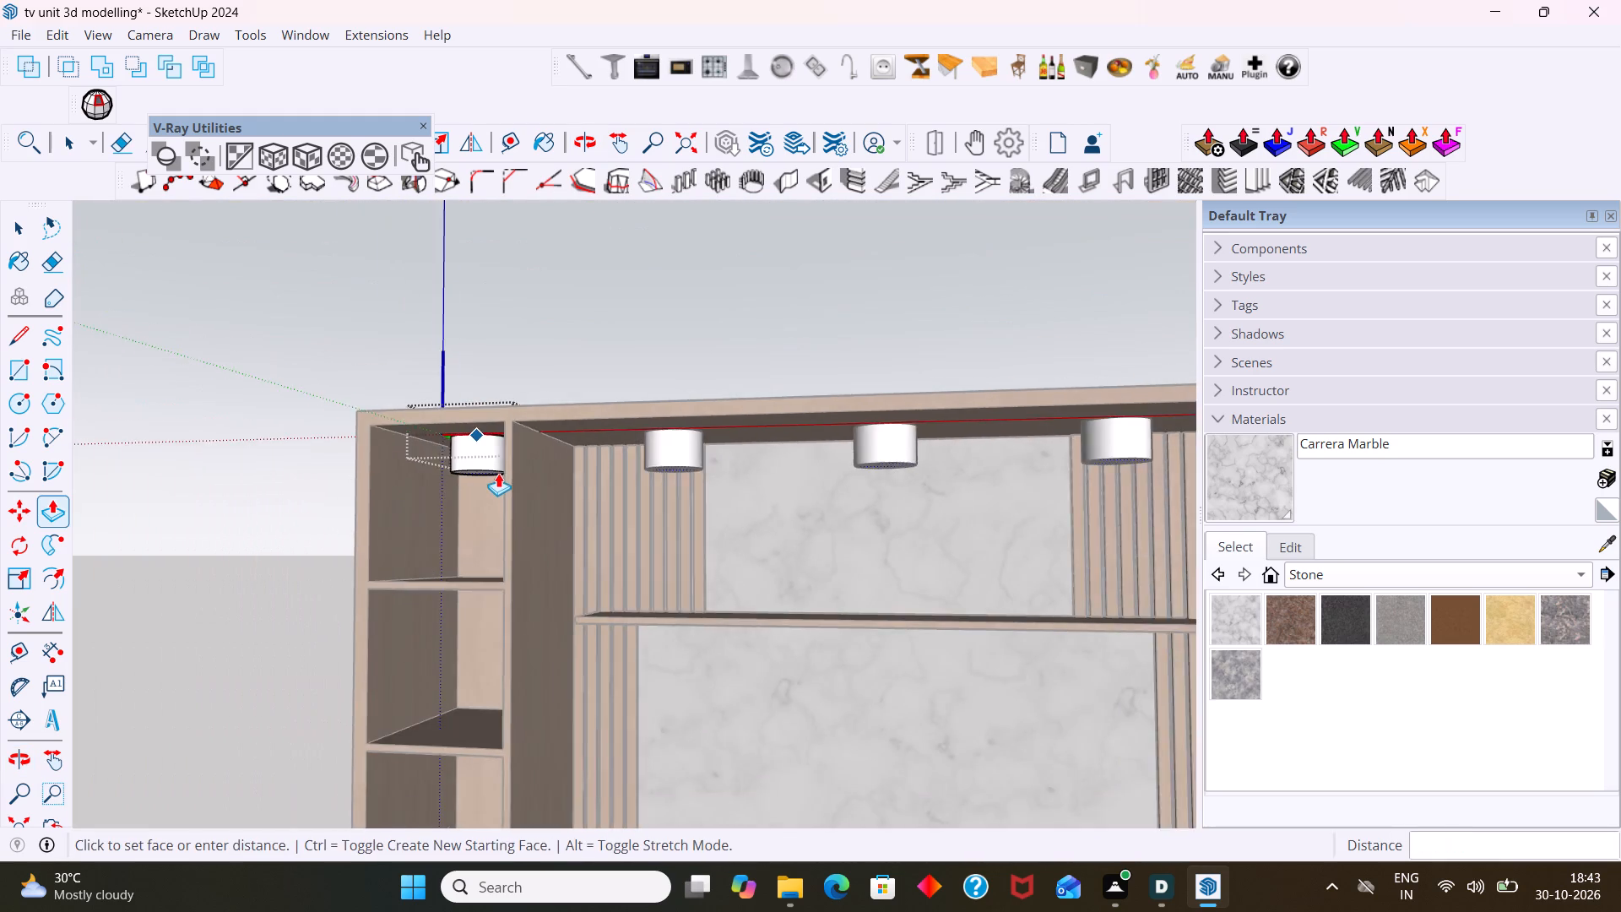
scroll(498, 473, down, 5)
scroll(497, 466, up, 15)
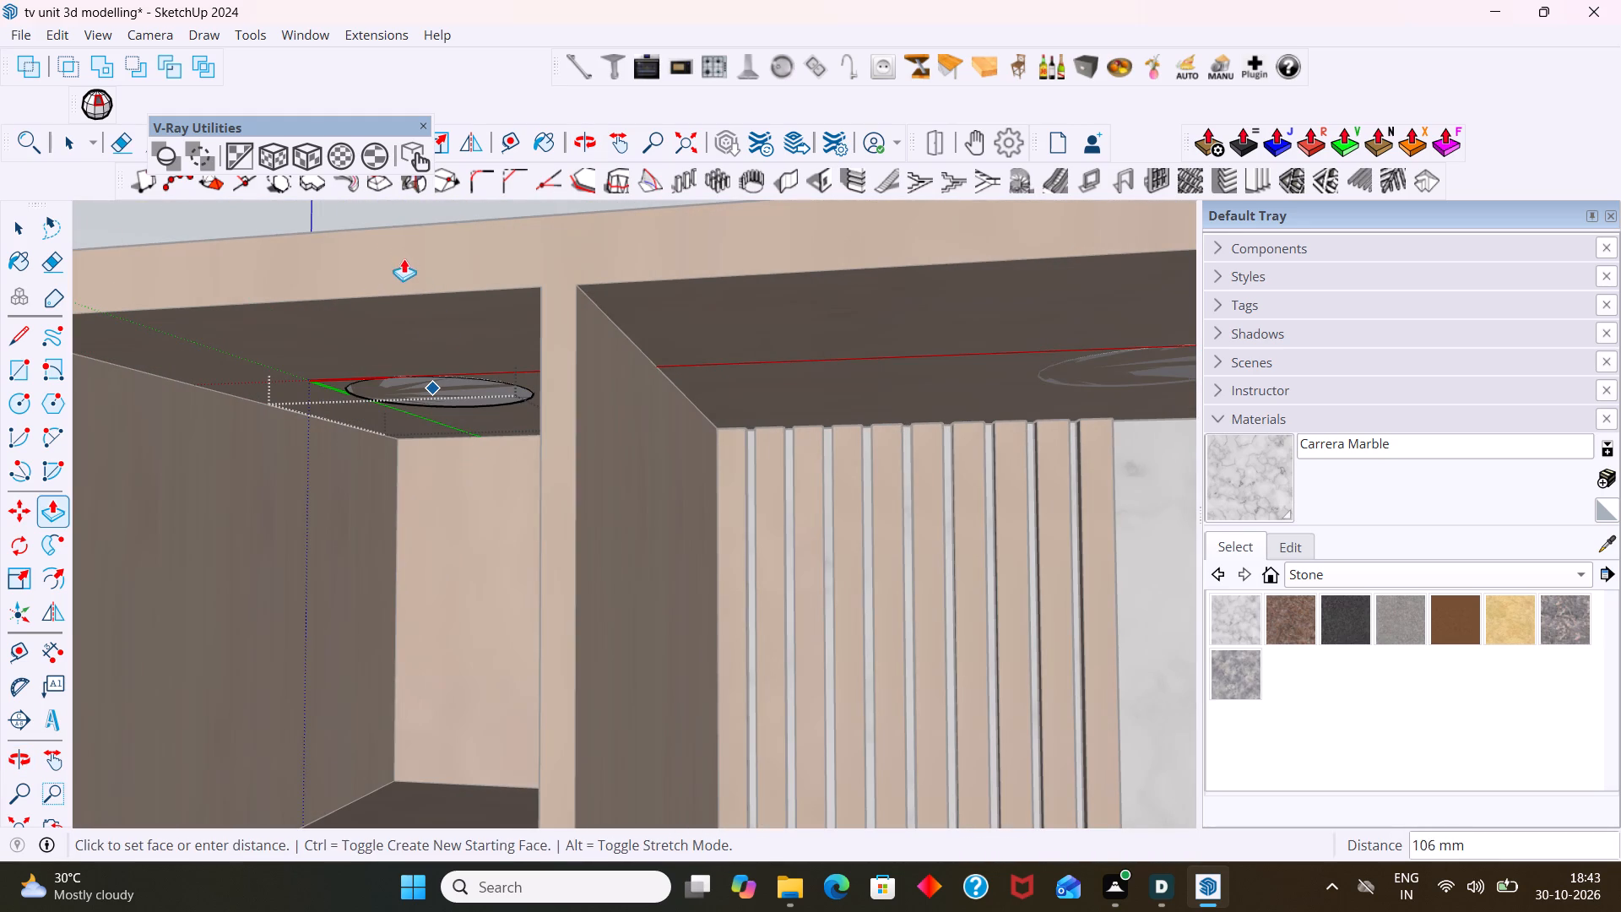
scroll(405, 383, down, 7)
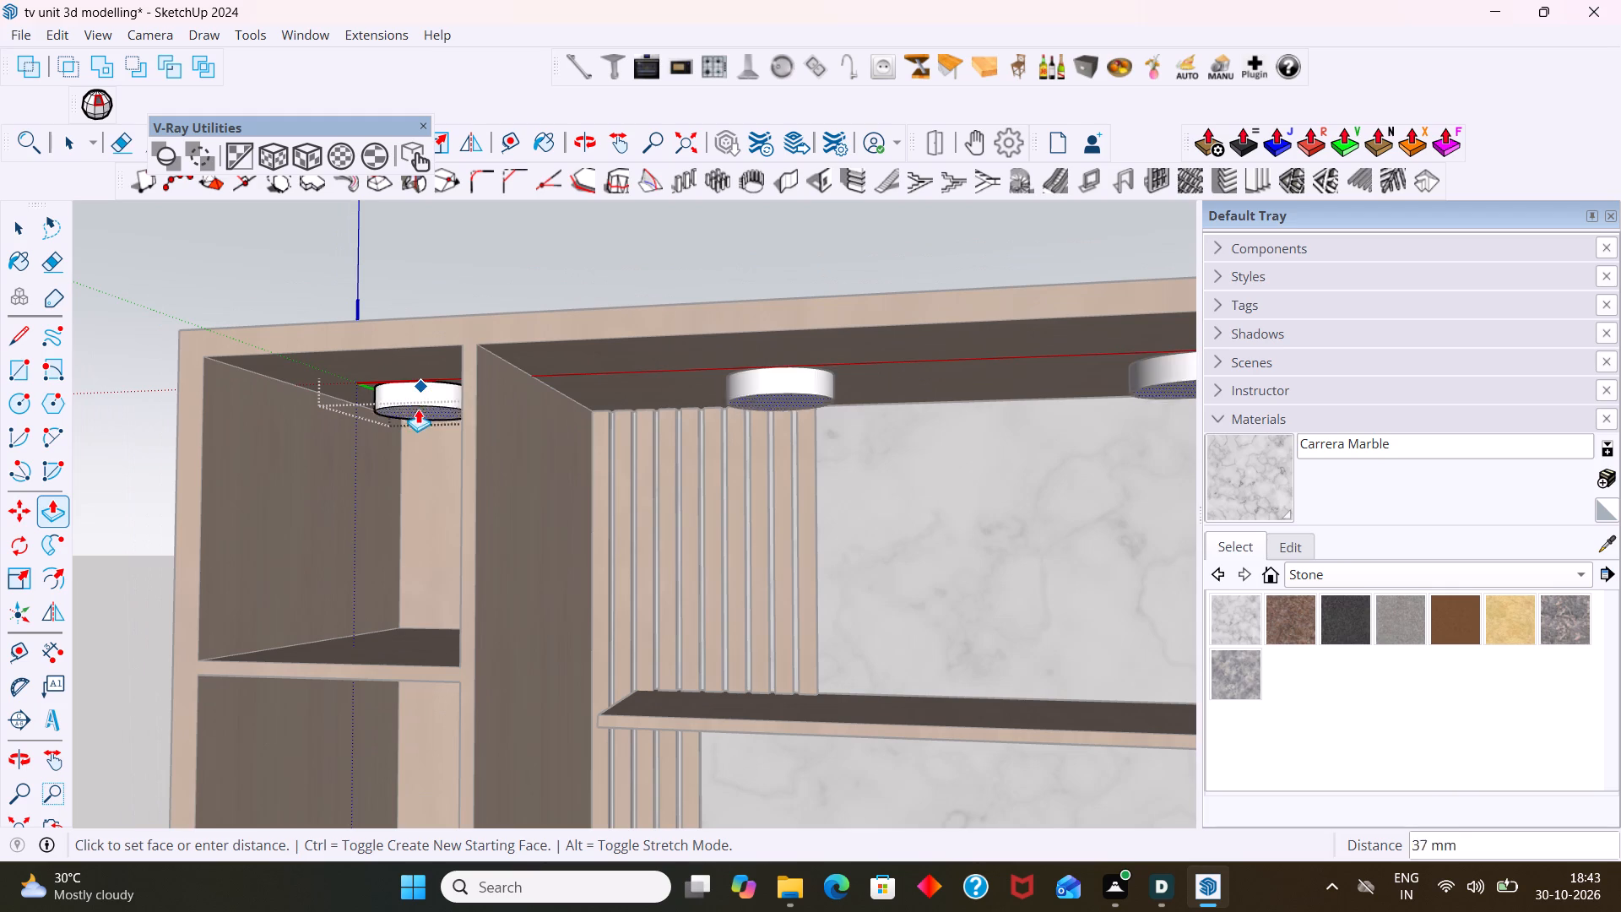
scroll(404, 372, up, 7)
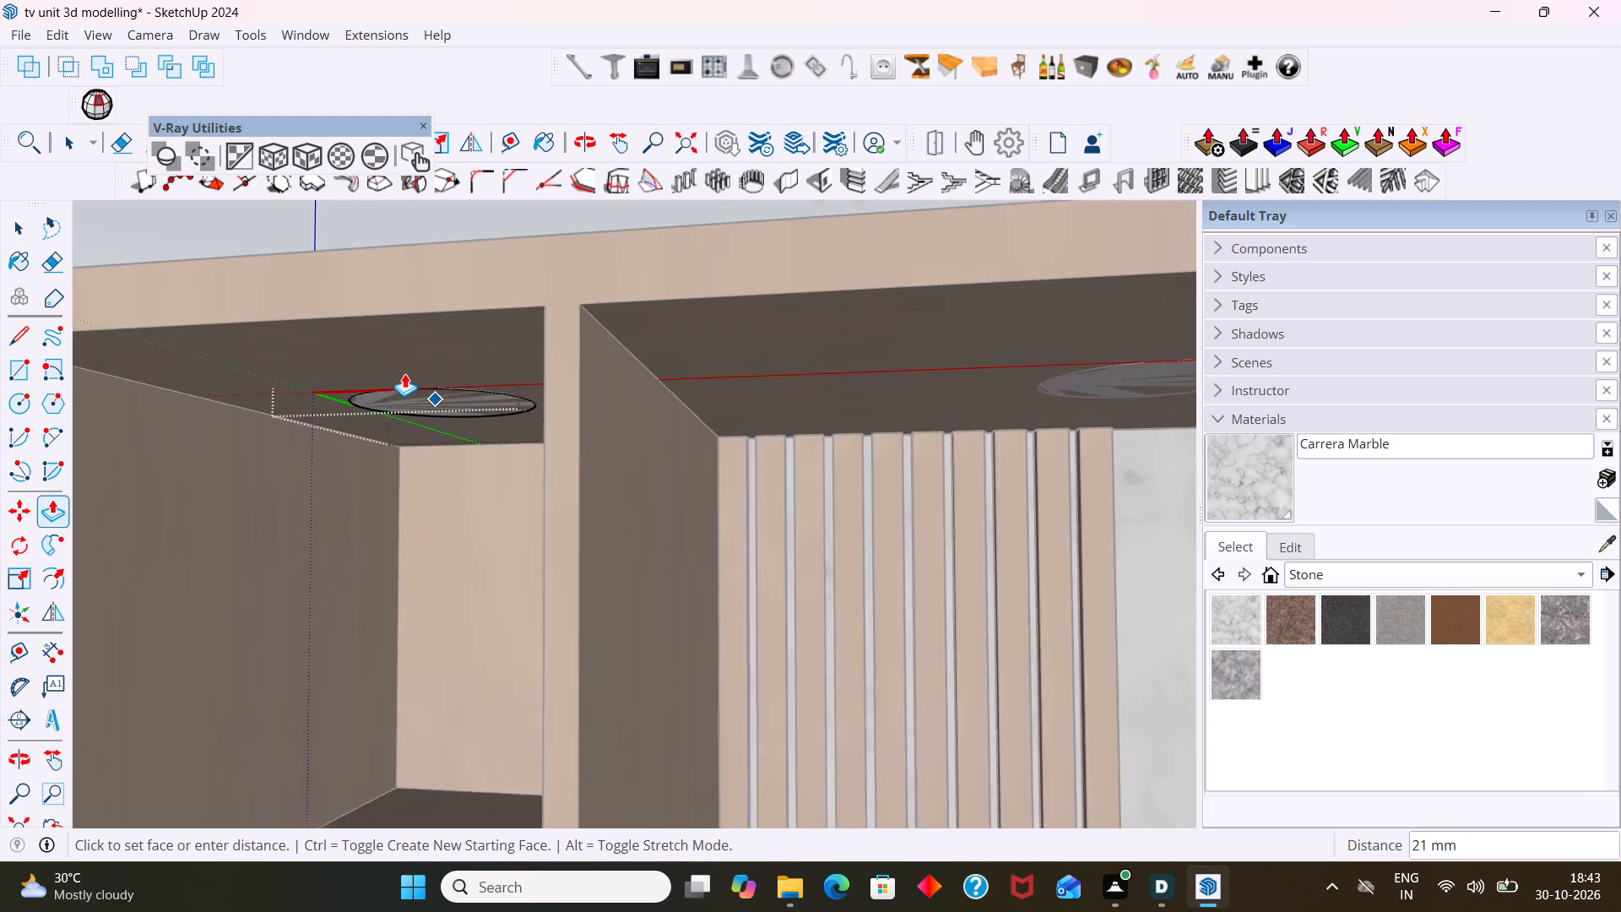
scroll(404, 373, up, 6)
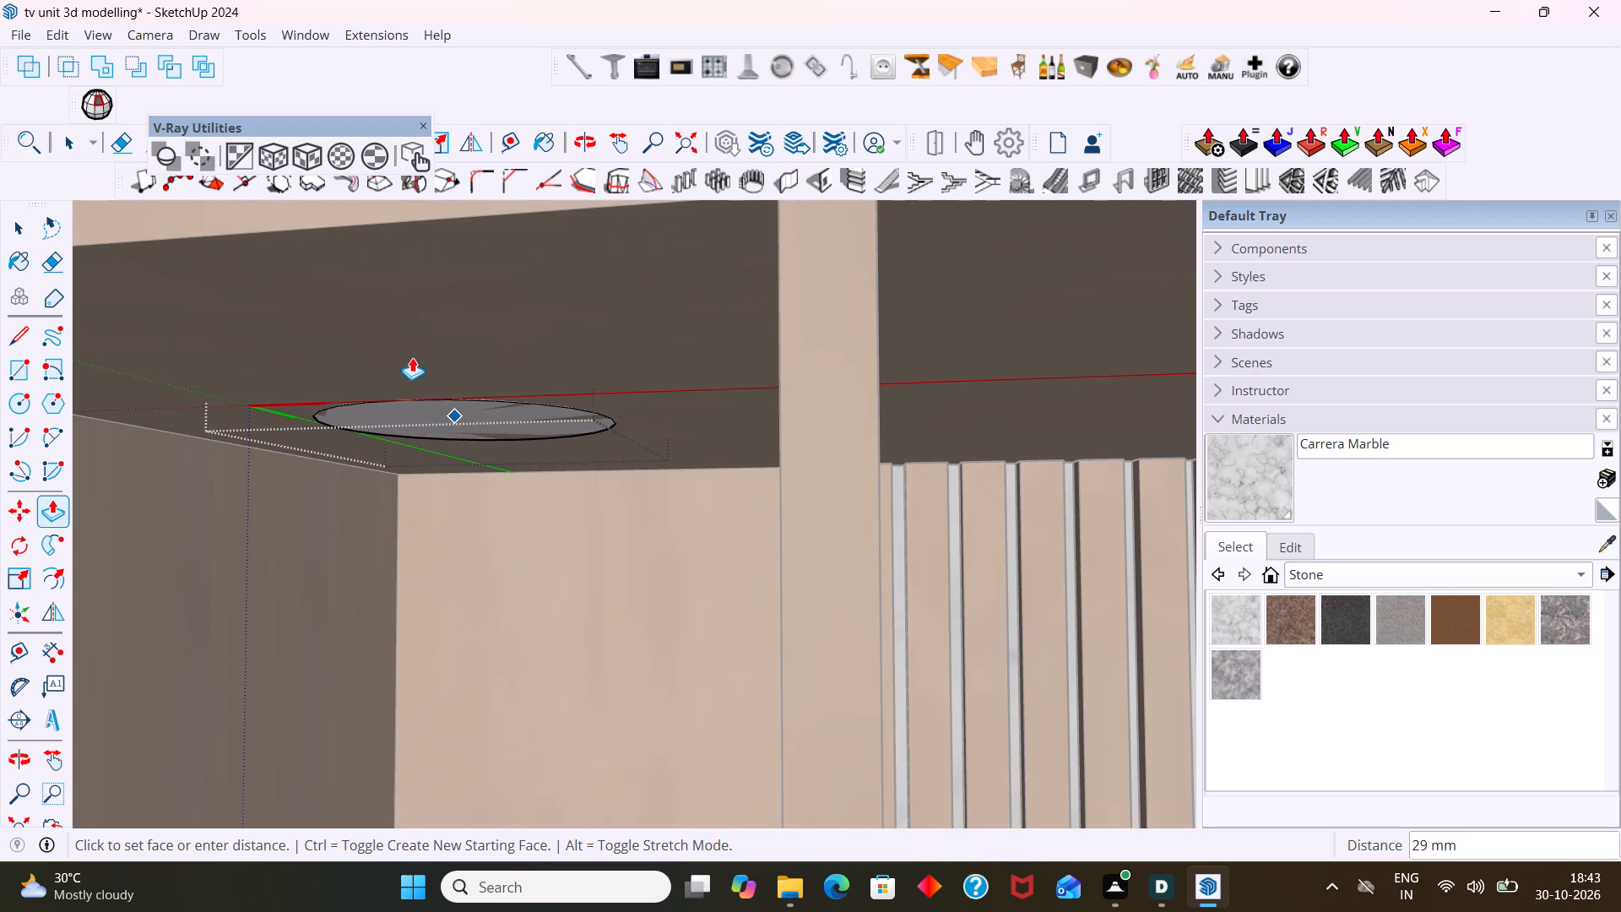
text(40)
key(Return)
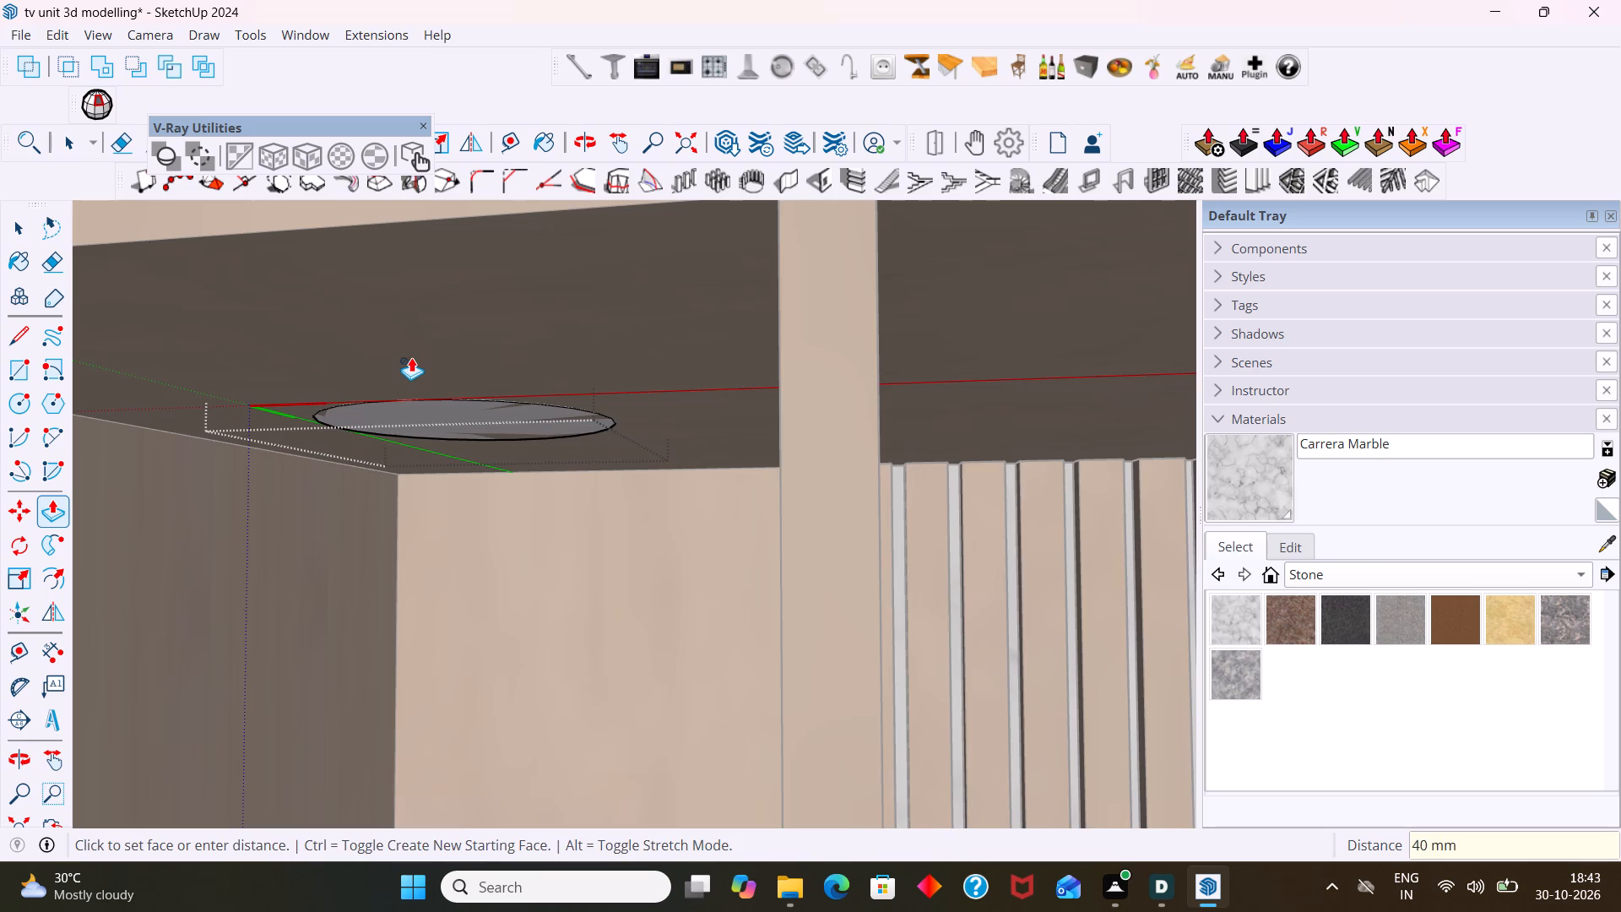
scroll(424, 399, down, 5)
key(space)
scroll(477, 408, down, 5)
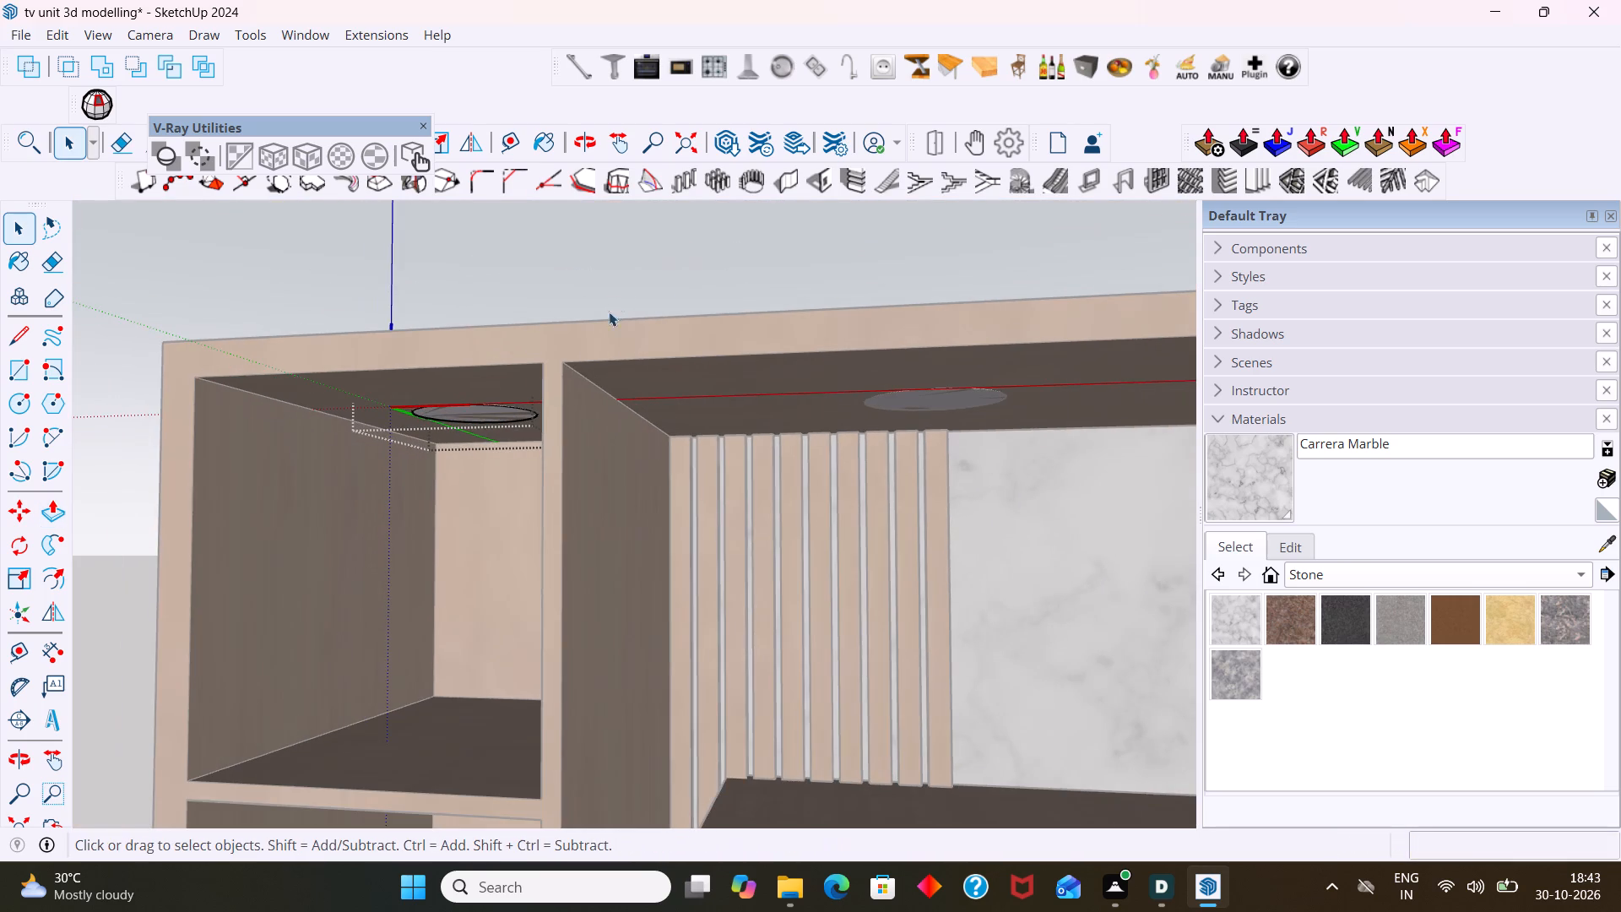
click(628, 271)
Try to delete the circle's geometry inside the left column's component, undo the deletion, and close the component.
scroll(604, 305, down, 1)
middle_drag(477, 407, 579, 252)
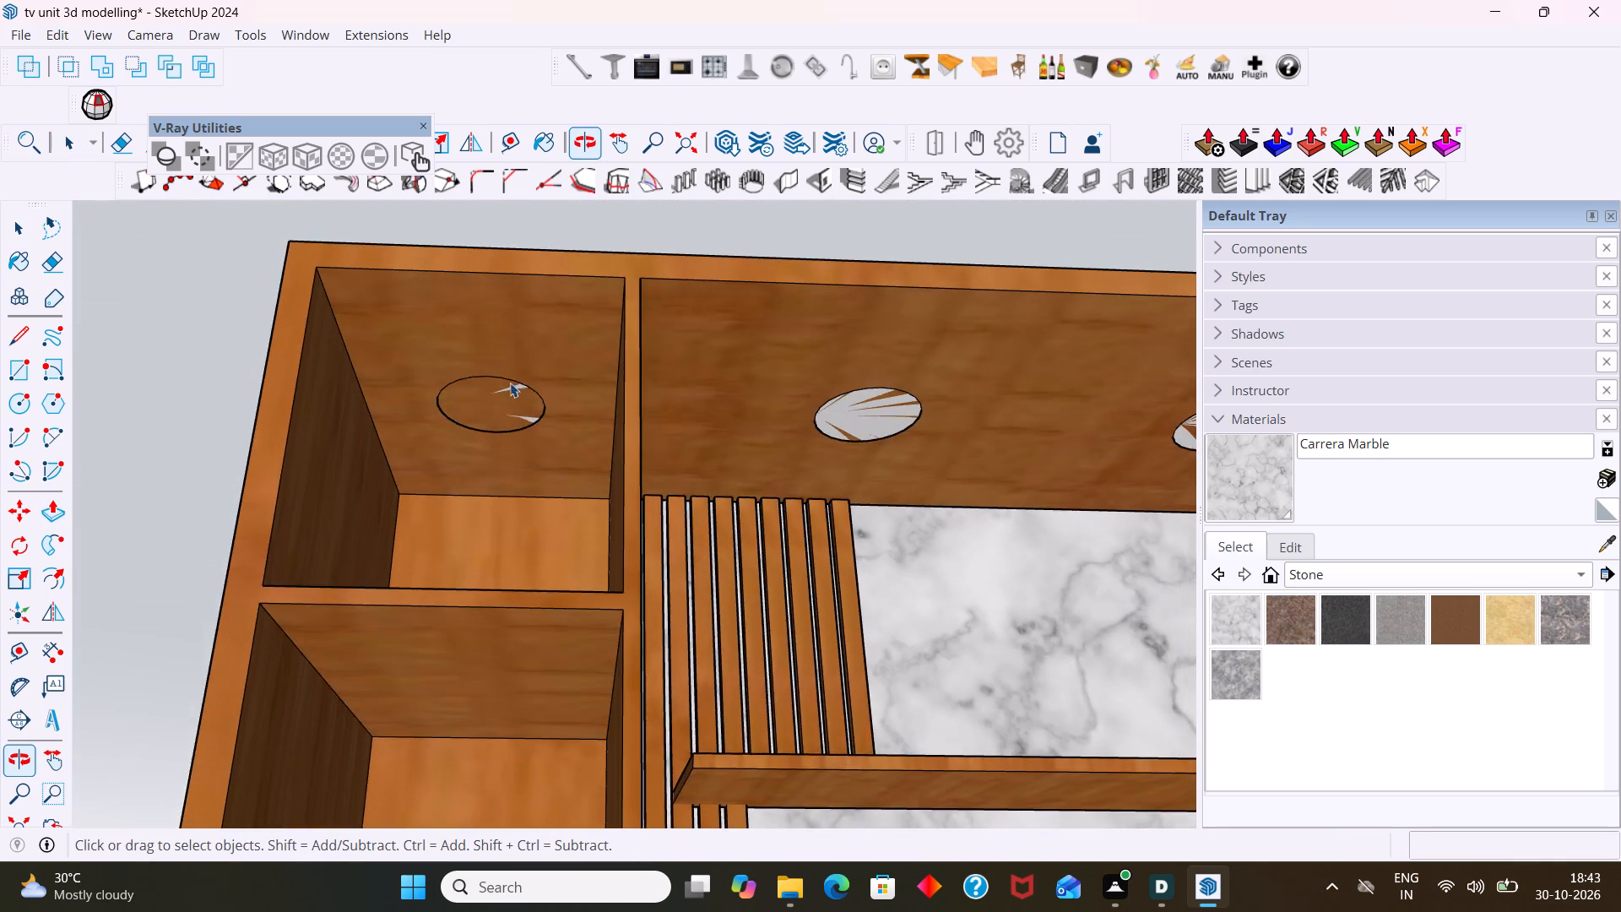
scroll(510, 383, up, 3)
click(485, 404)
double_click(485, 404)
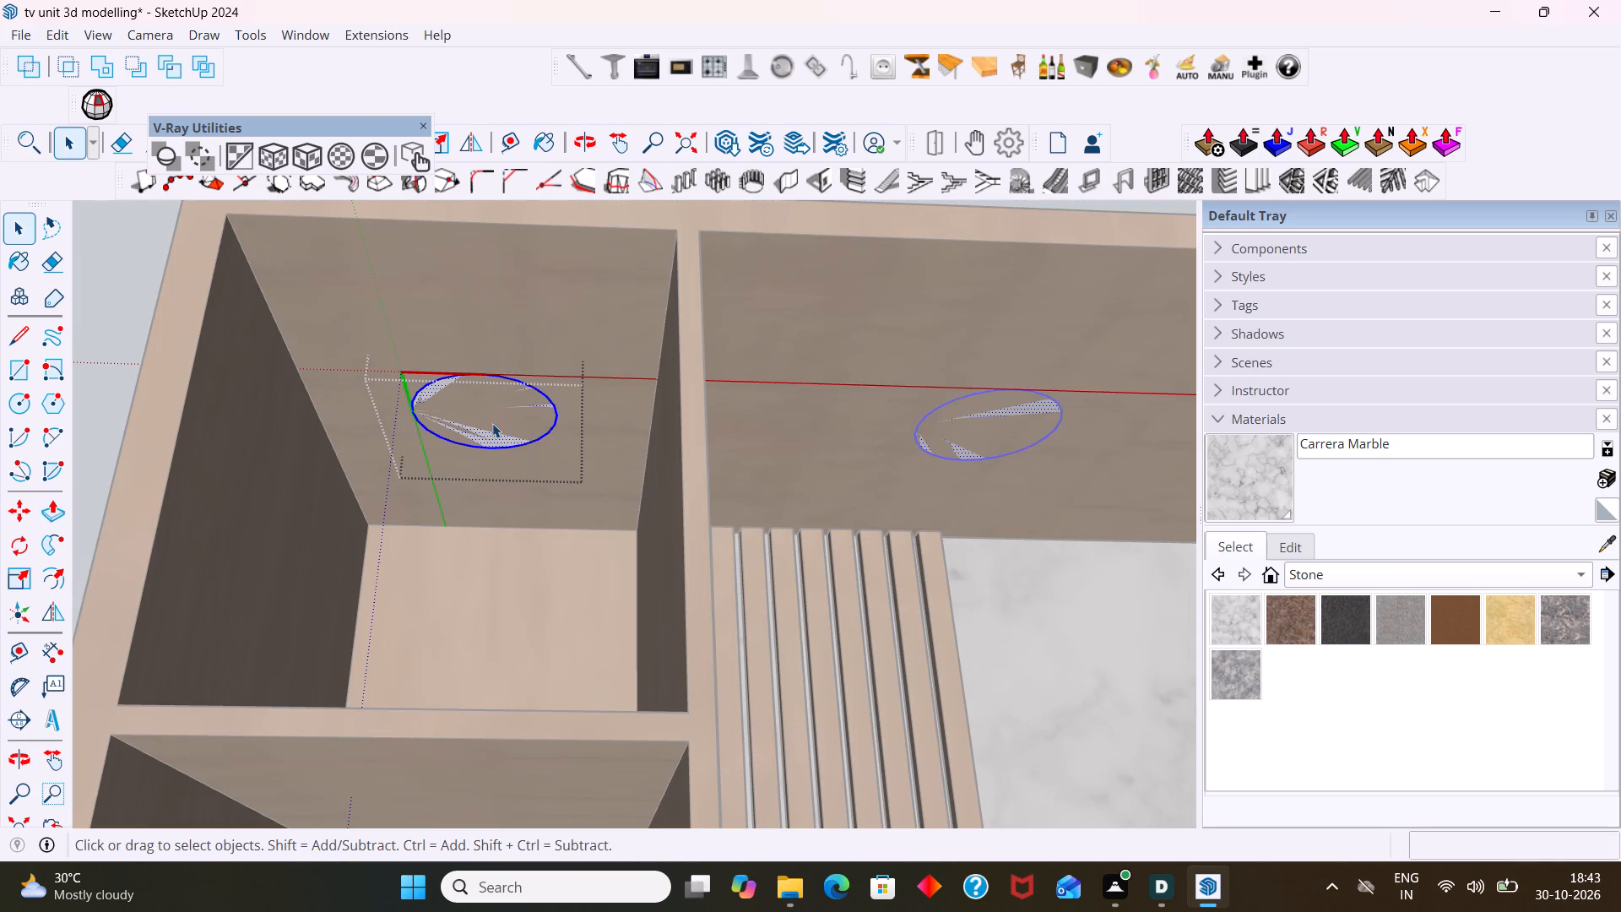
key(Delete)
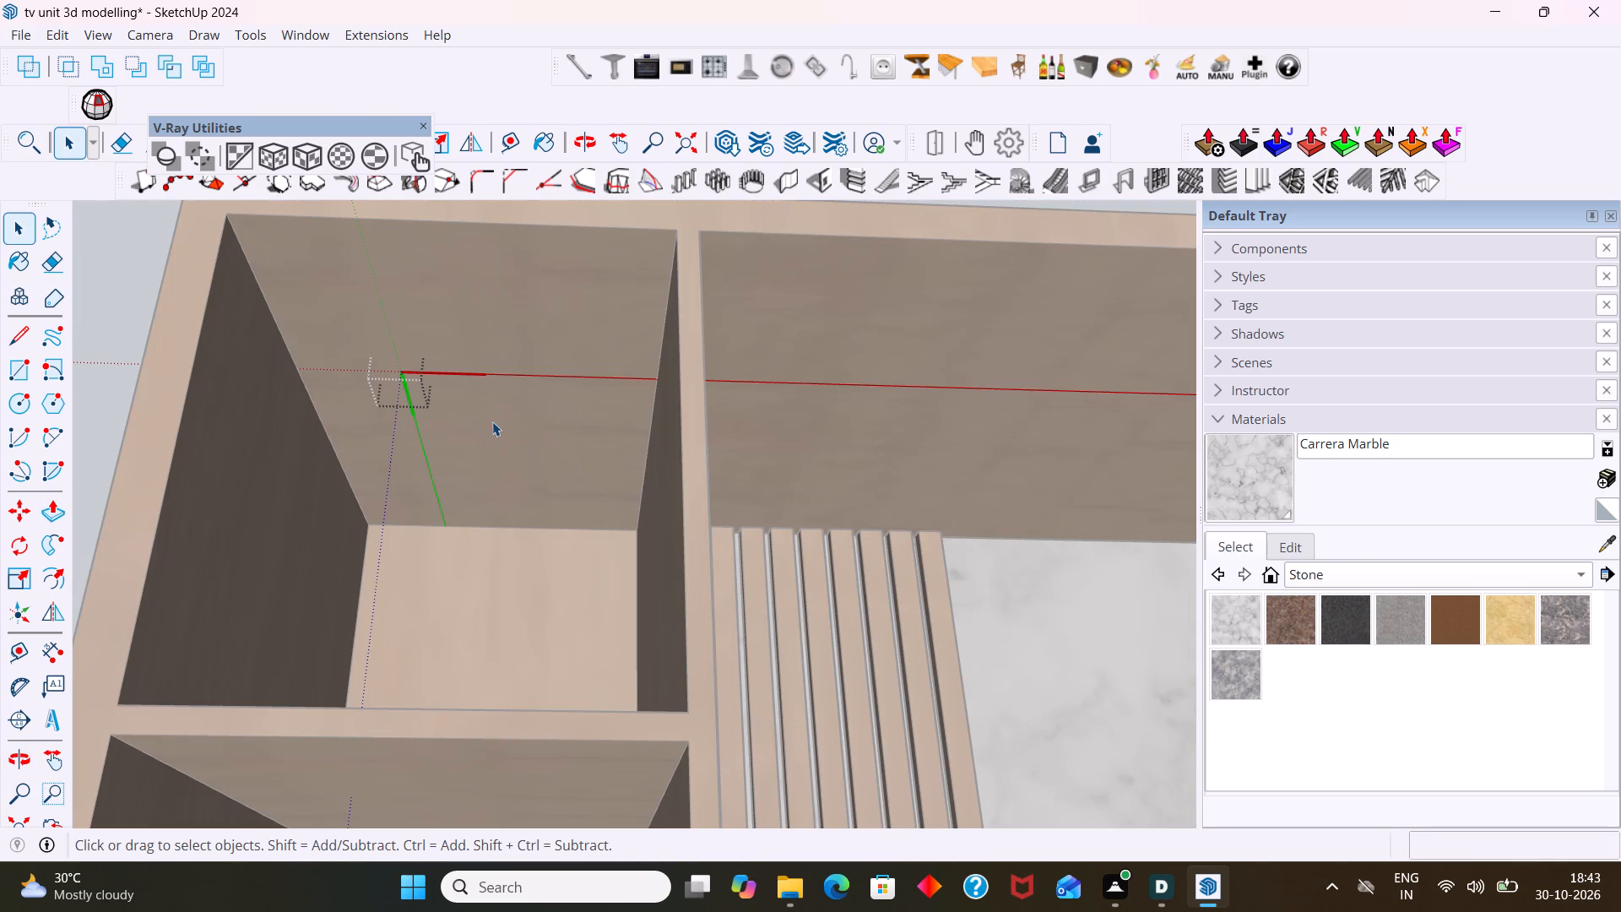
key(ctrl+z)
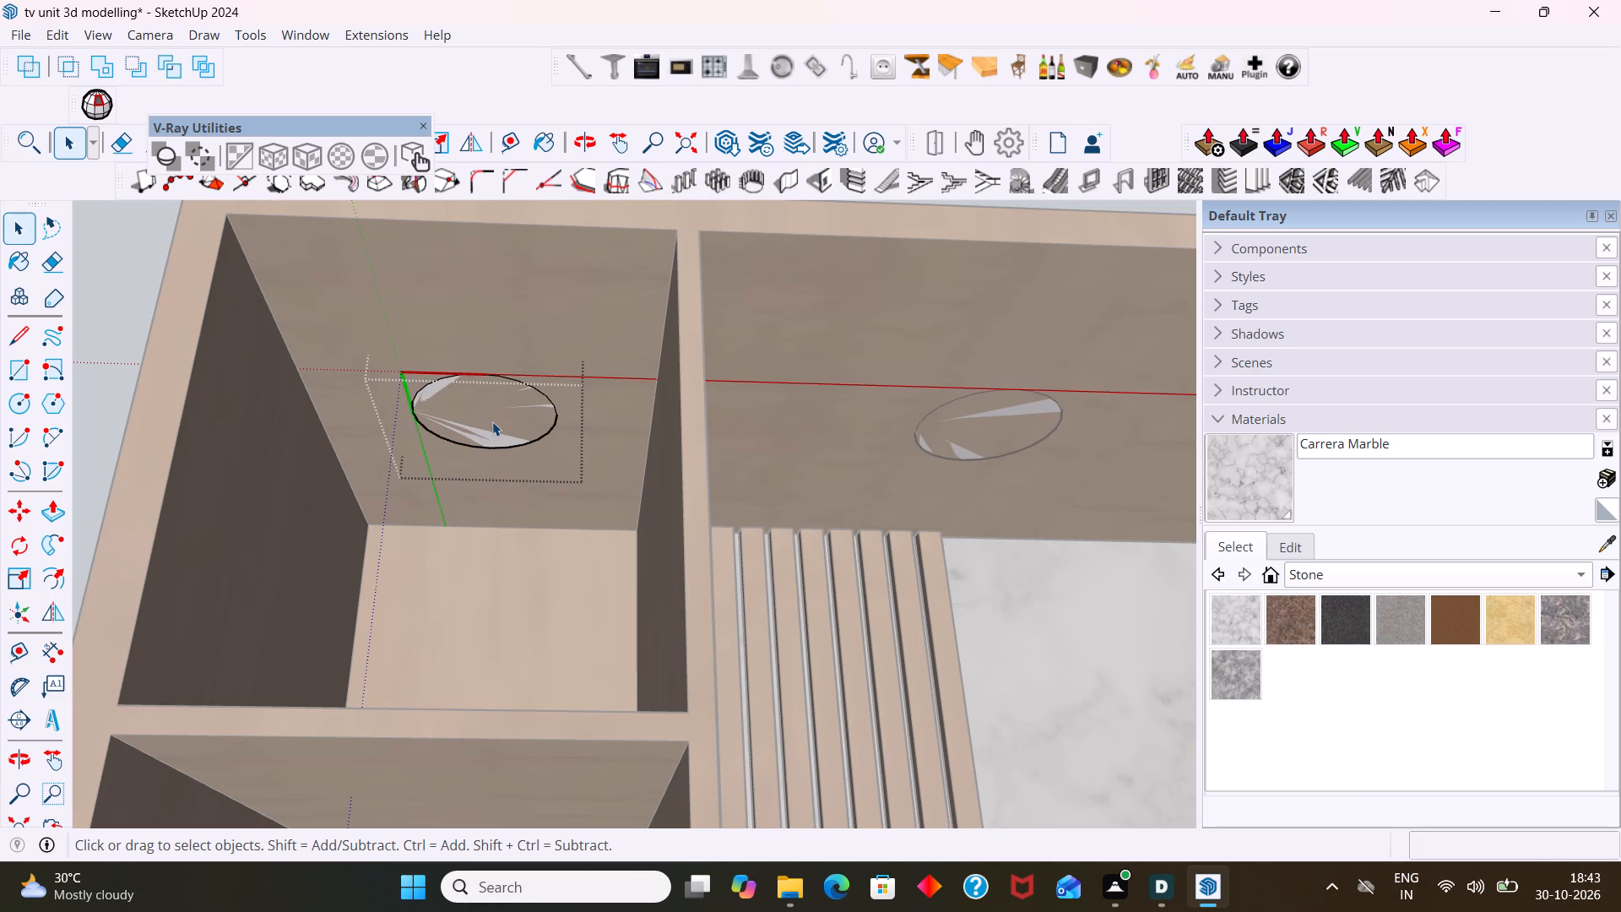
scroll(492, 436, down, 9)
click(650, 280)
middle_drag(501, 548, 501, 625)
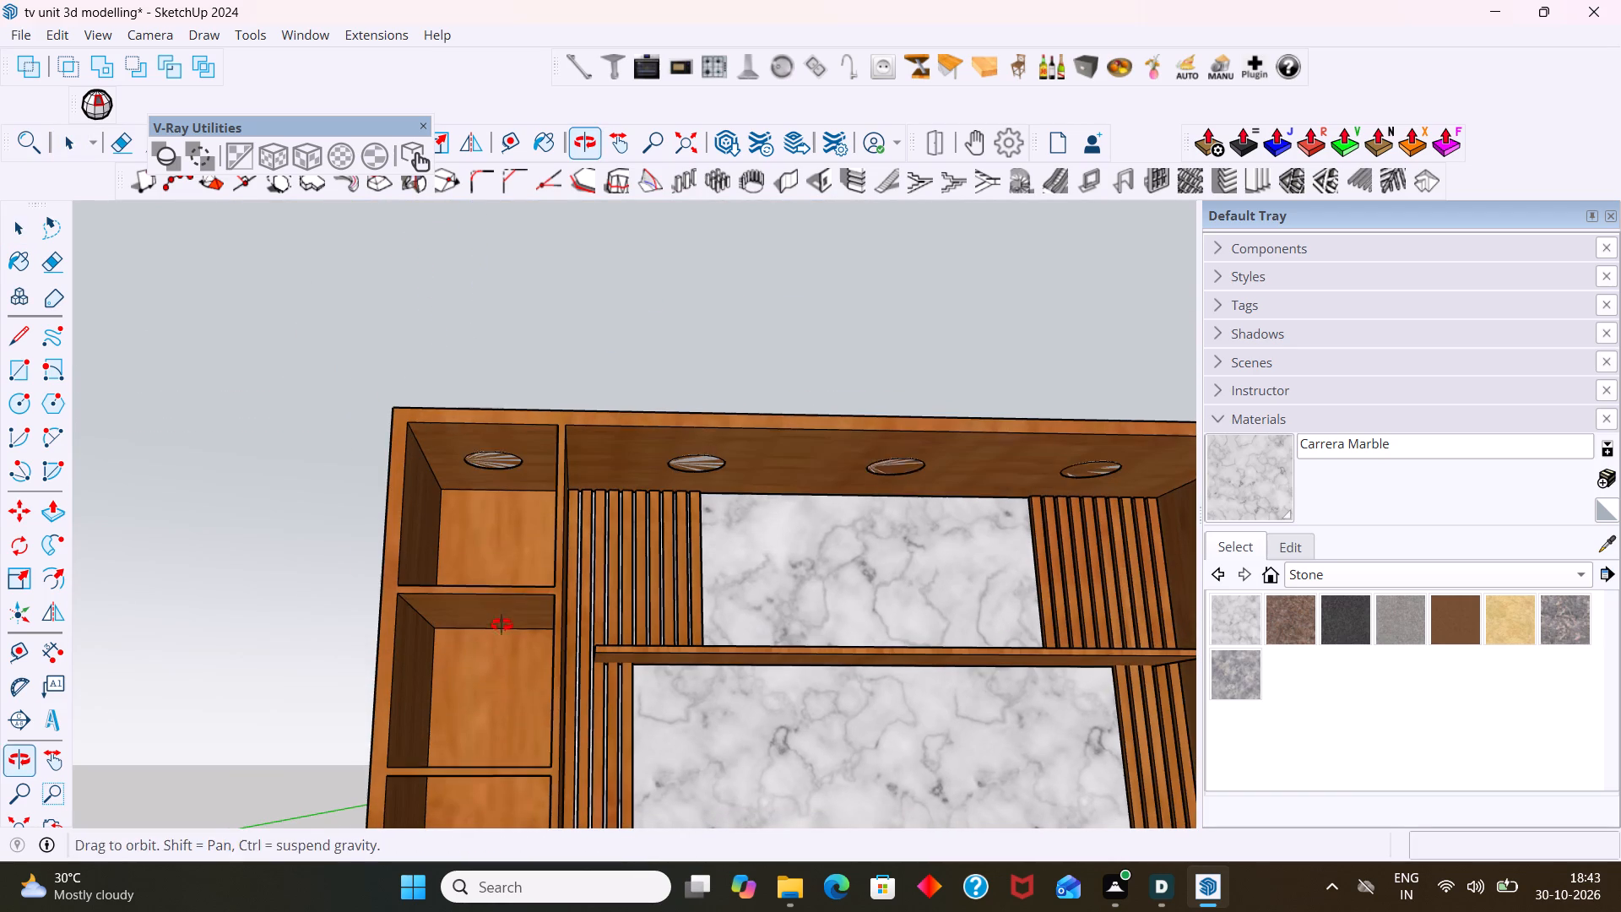
Inside the left column's circle component, push/pull the circle face 12 mm down from the ceiling, and close the component.
middle_drag(501, 625, 501, 626)
shift+middle_drag(524, 566, 343, 515)
scroll(508, 500, down, 3)
scroll(452, 481, up, 3)
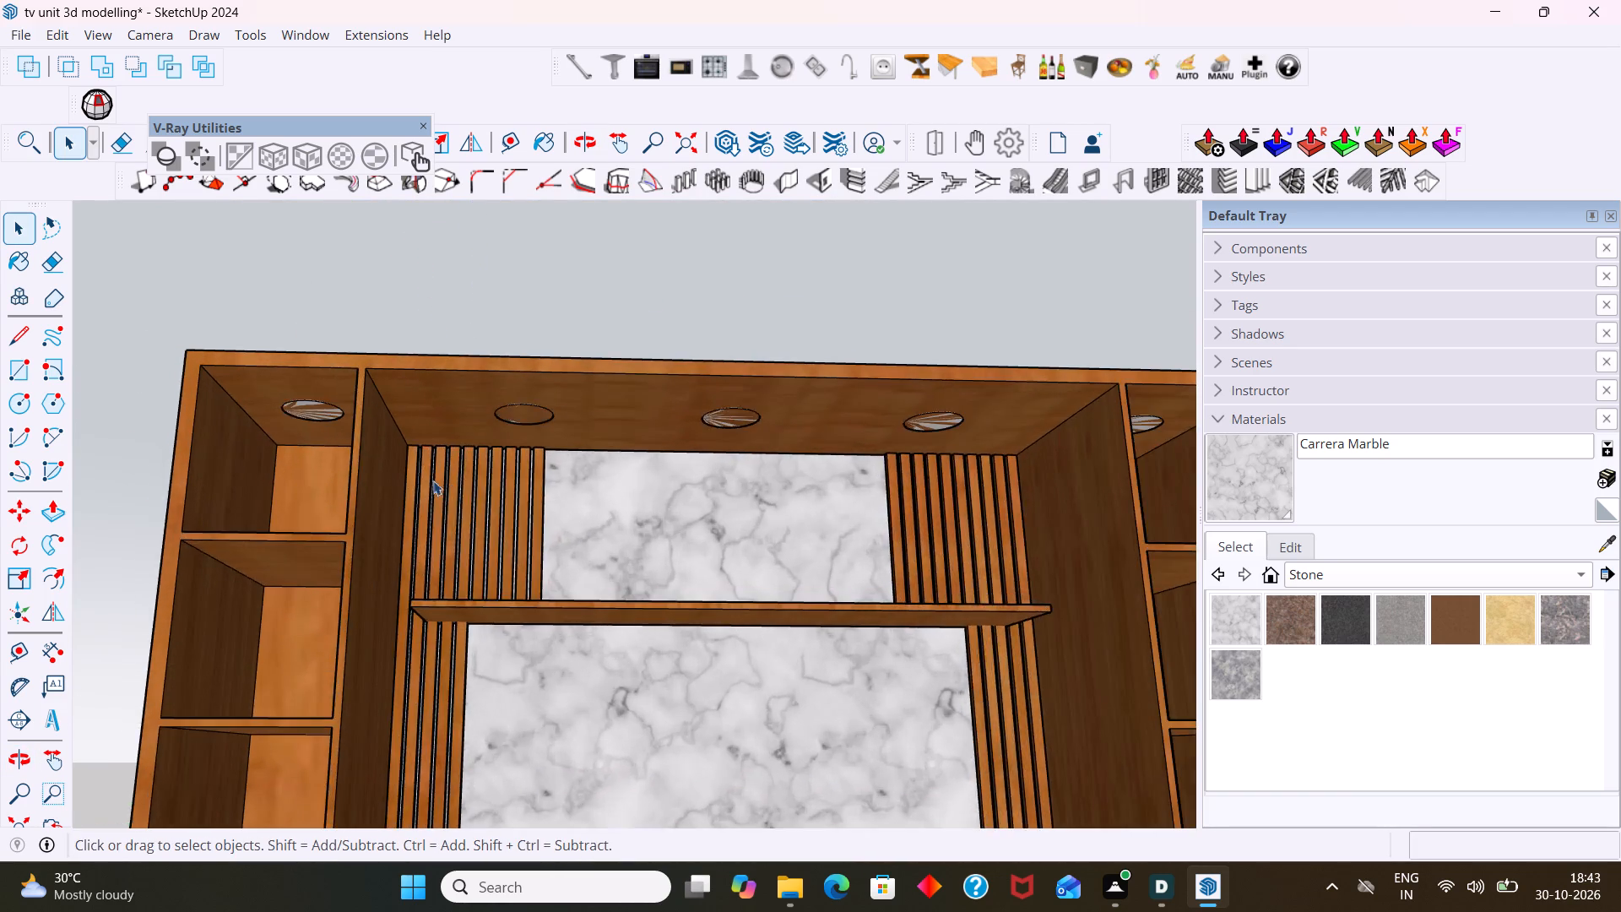
scroll(433, 480, up, 3)
middle_drag(354, 416, 491, 451)
scroll(442, 423, up, 6)
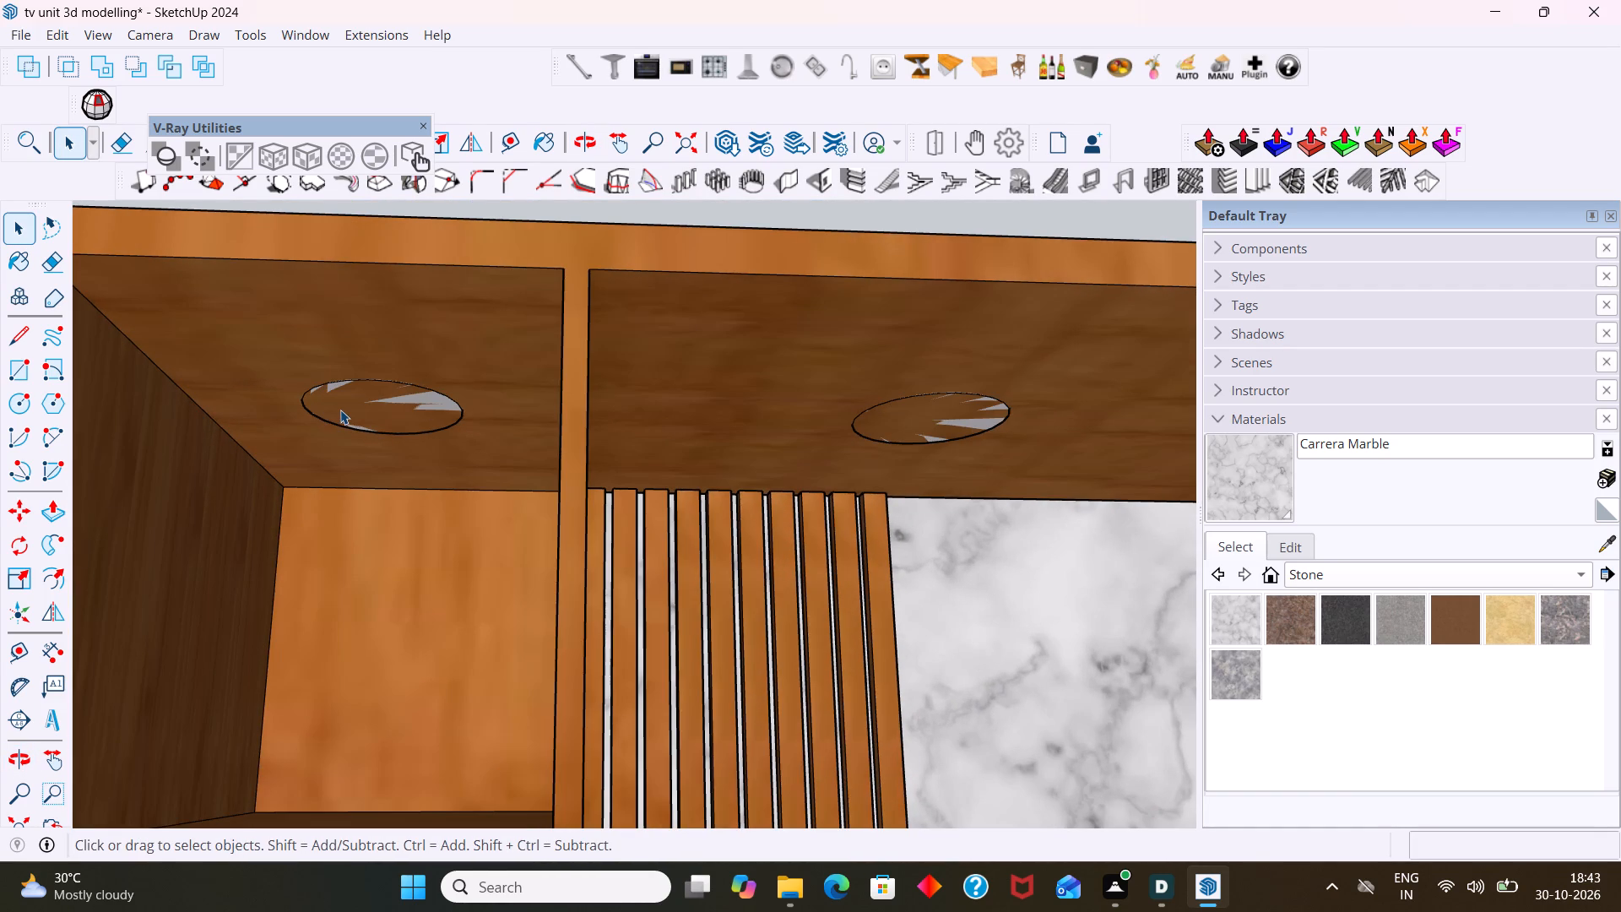
double_click(350, 409)
click(363, 411)
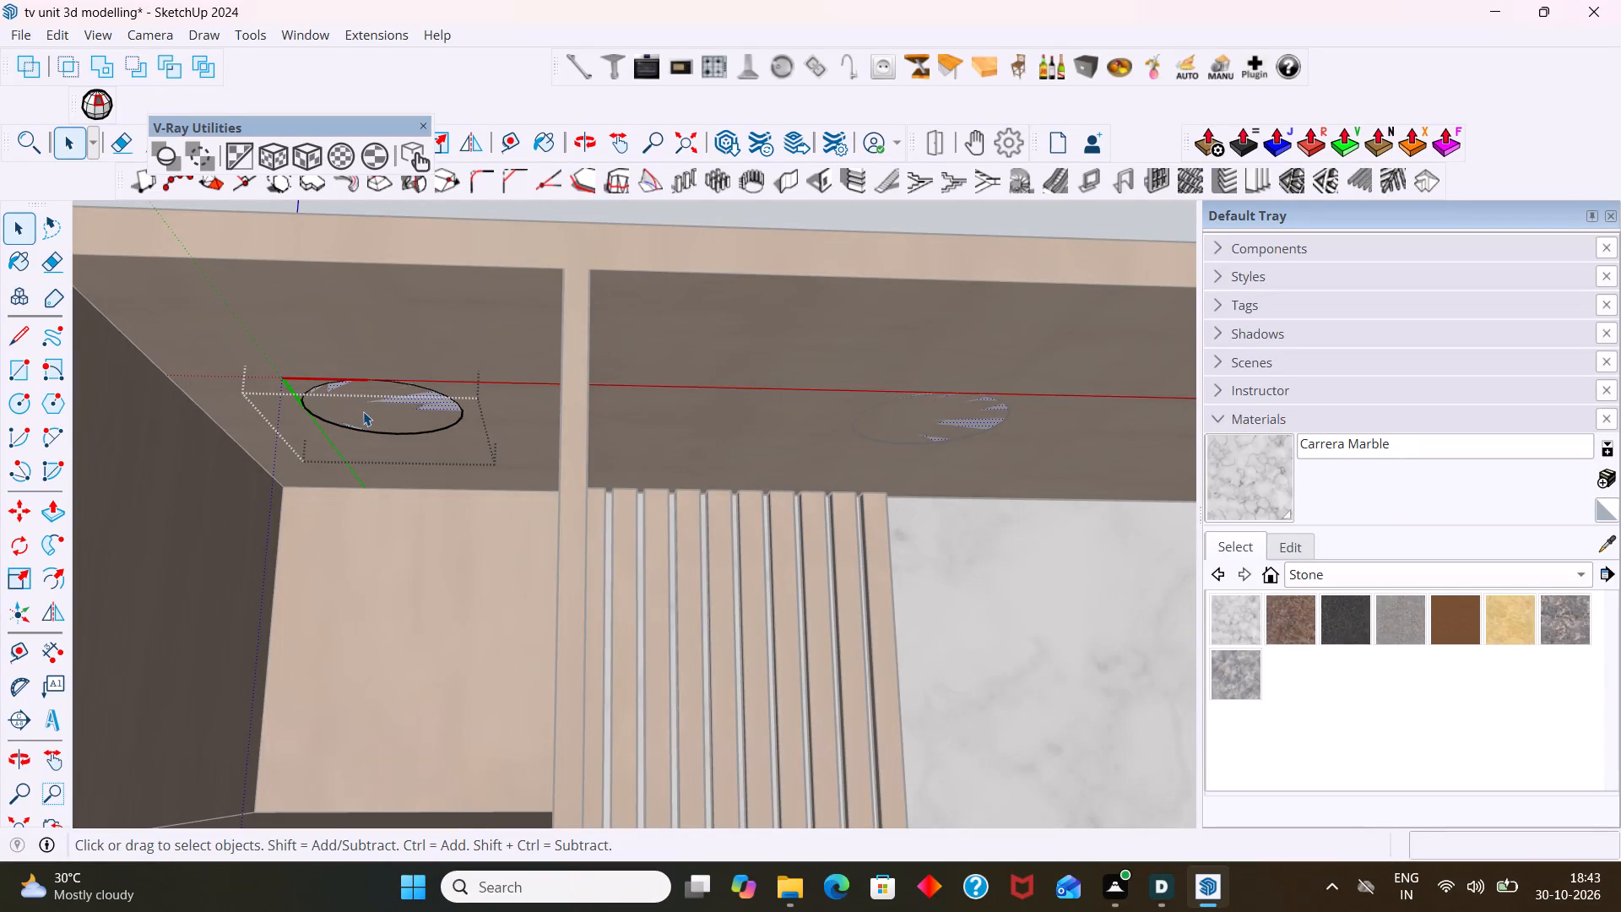
key(p)
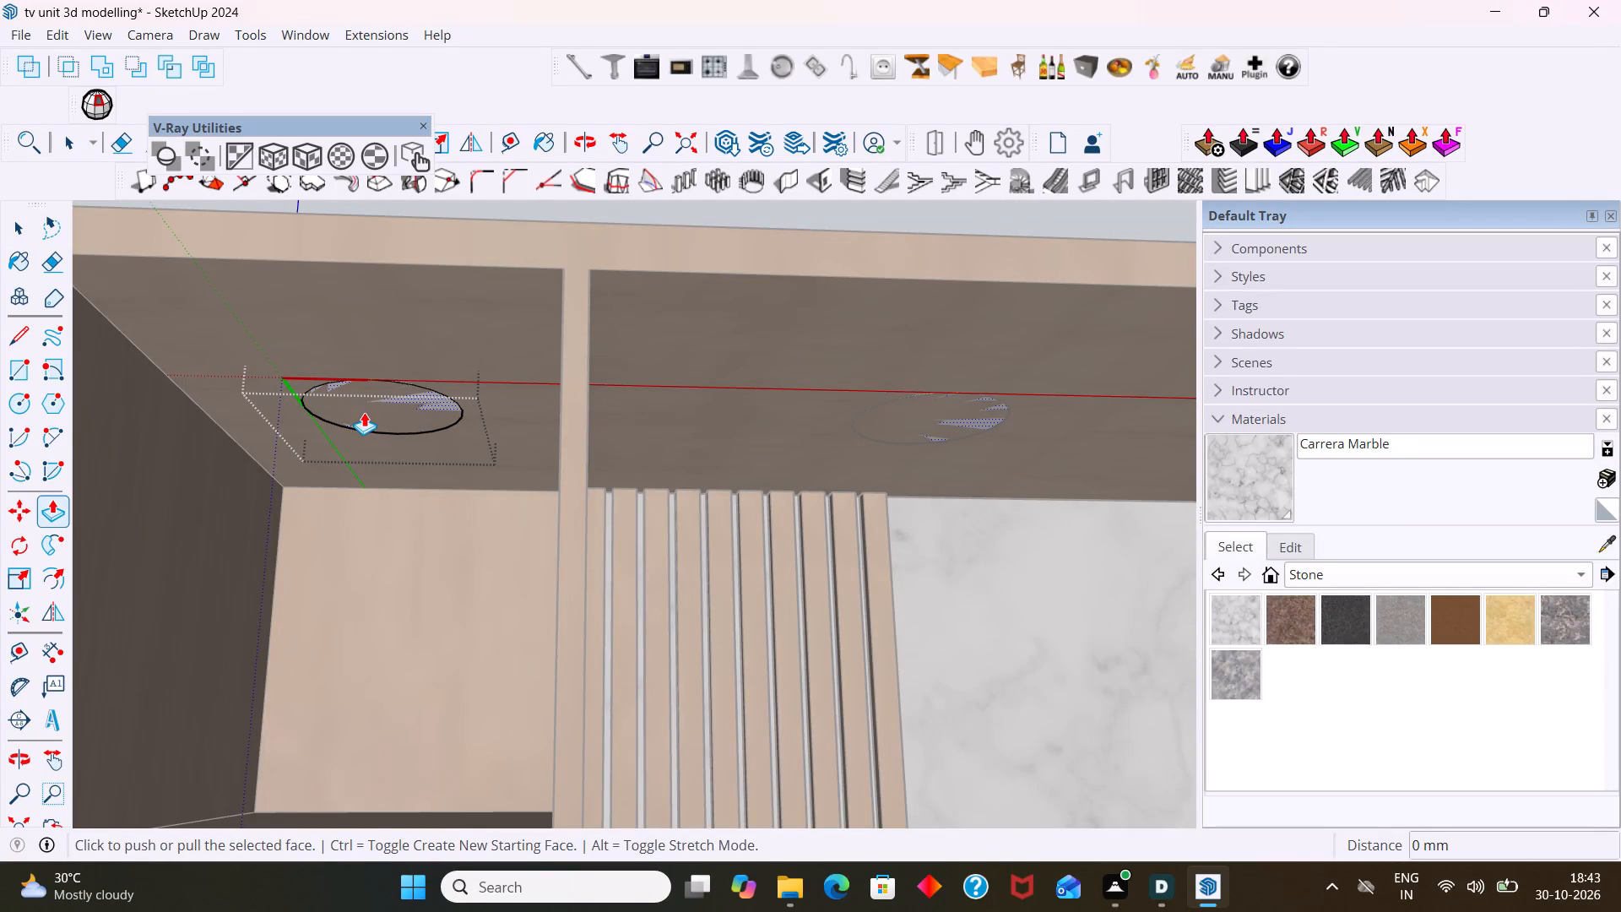
click(365, 411)
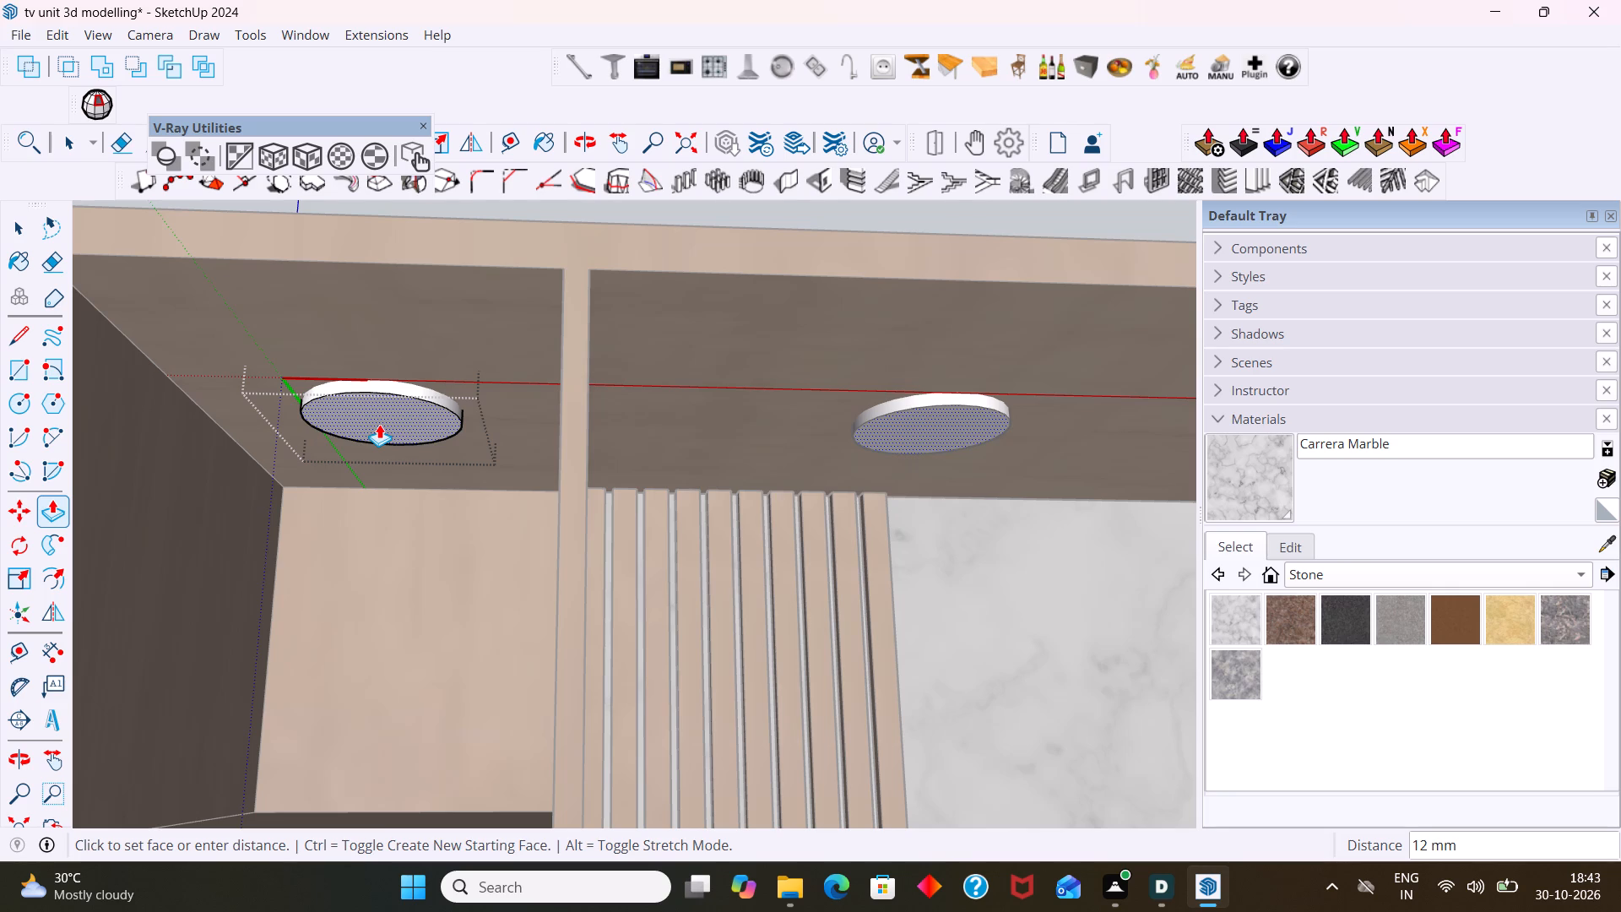
text(12)
key(Return)
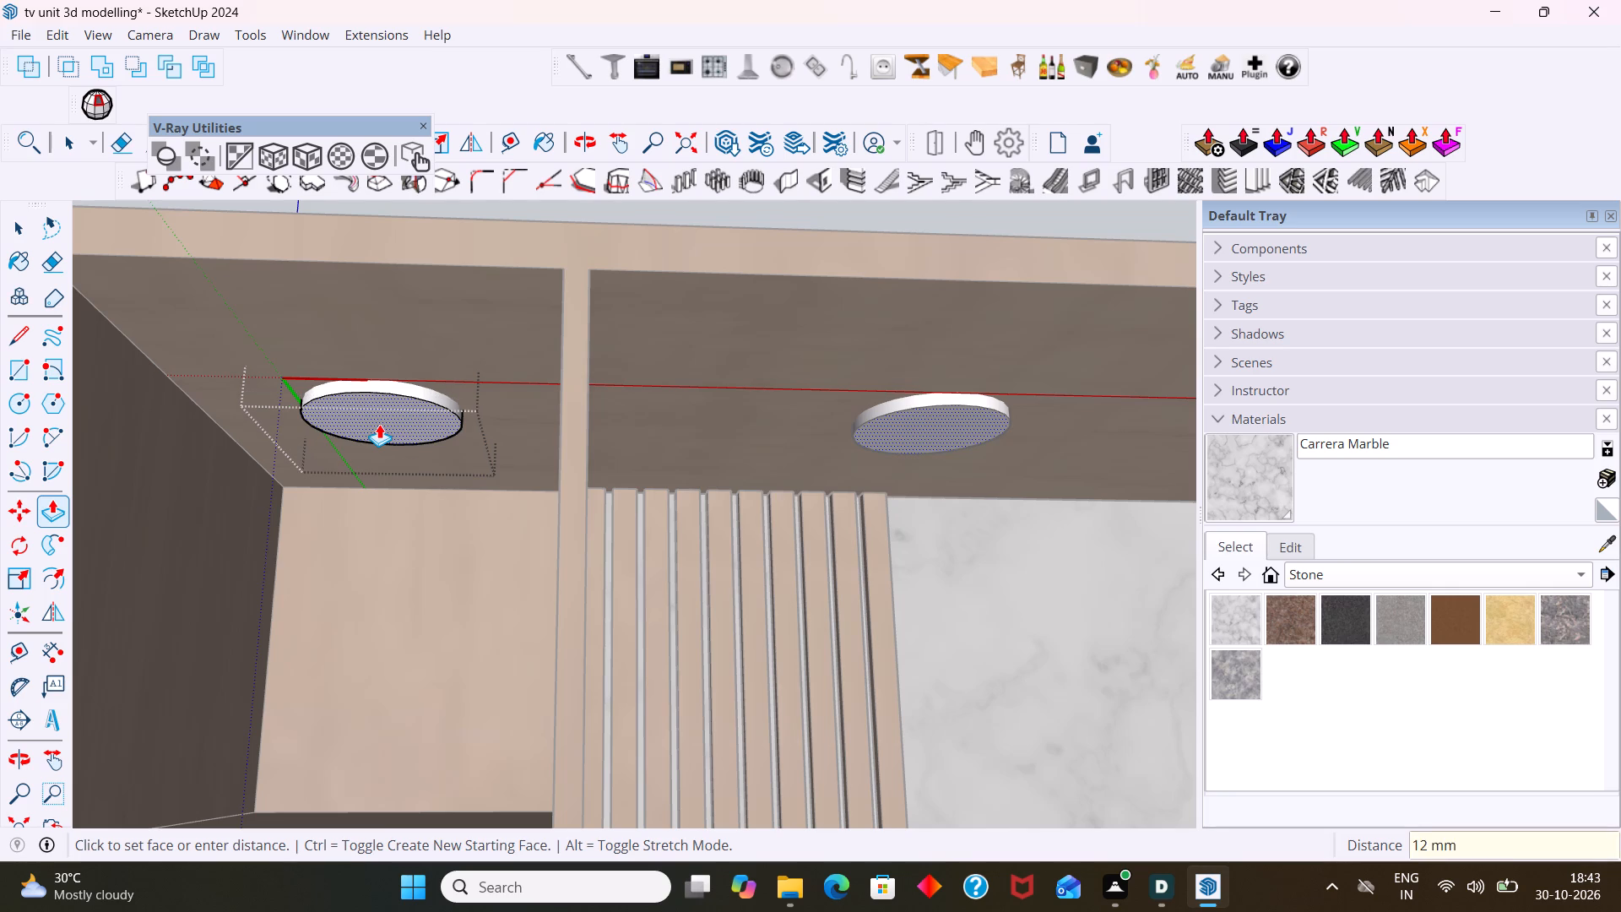
key(space)
scroll(461, 390, down, 5)
click(647, 279)
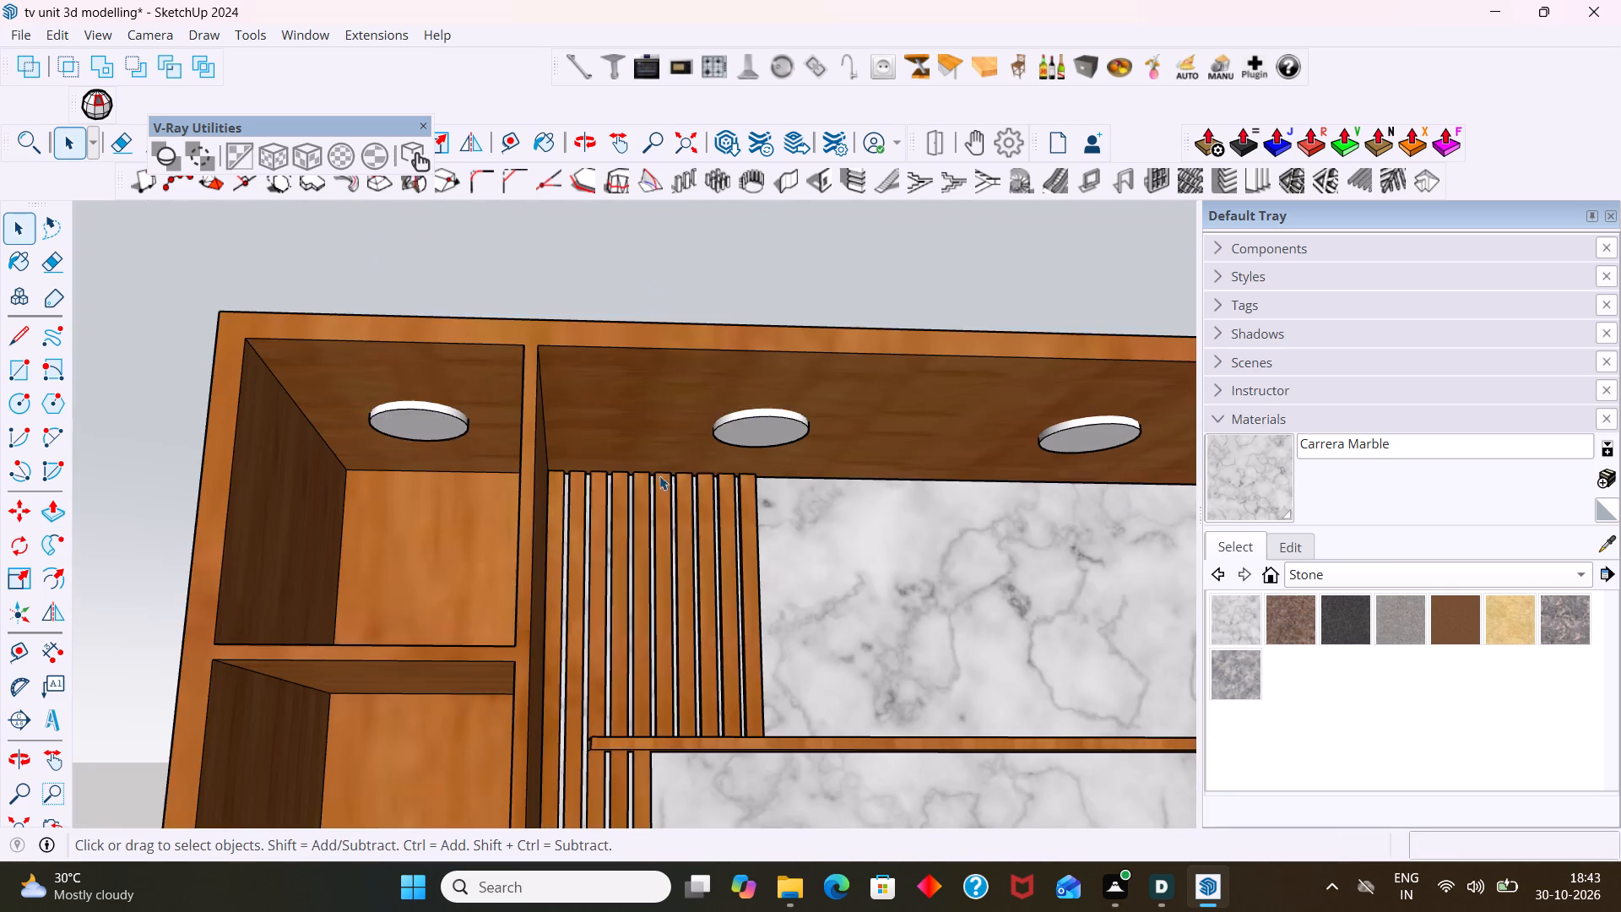
scroll(687, 559, down, 2)
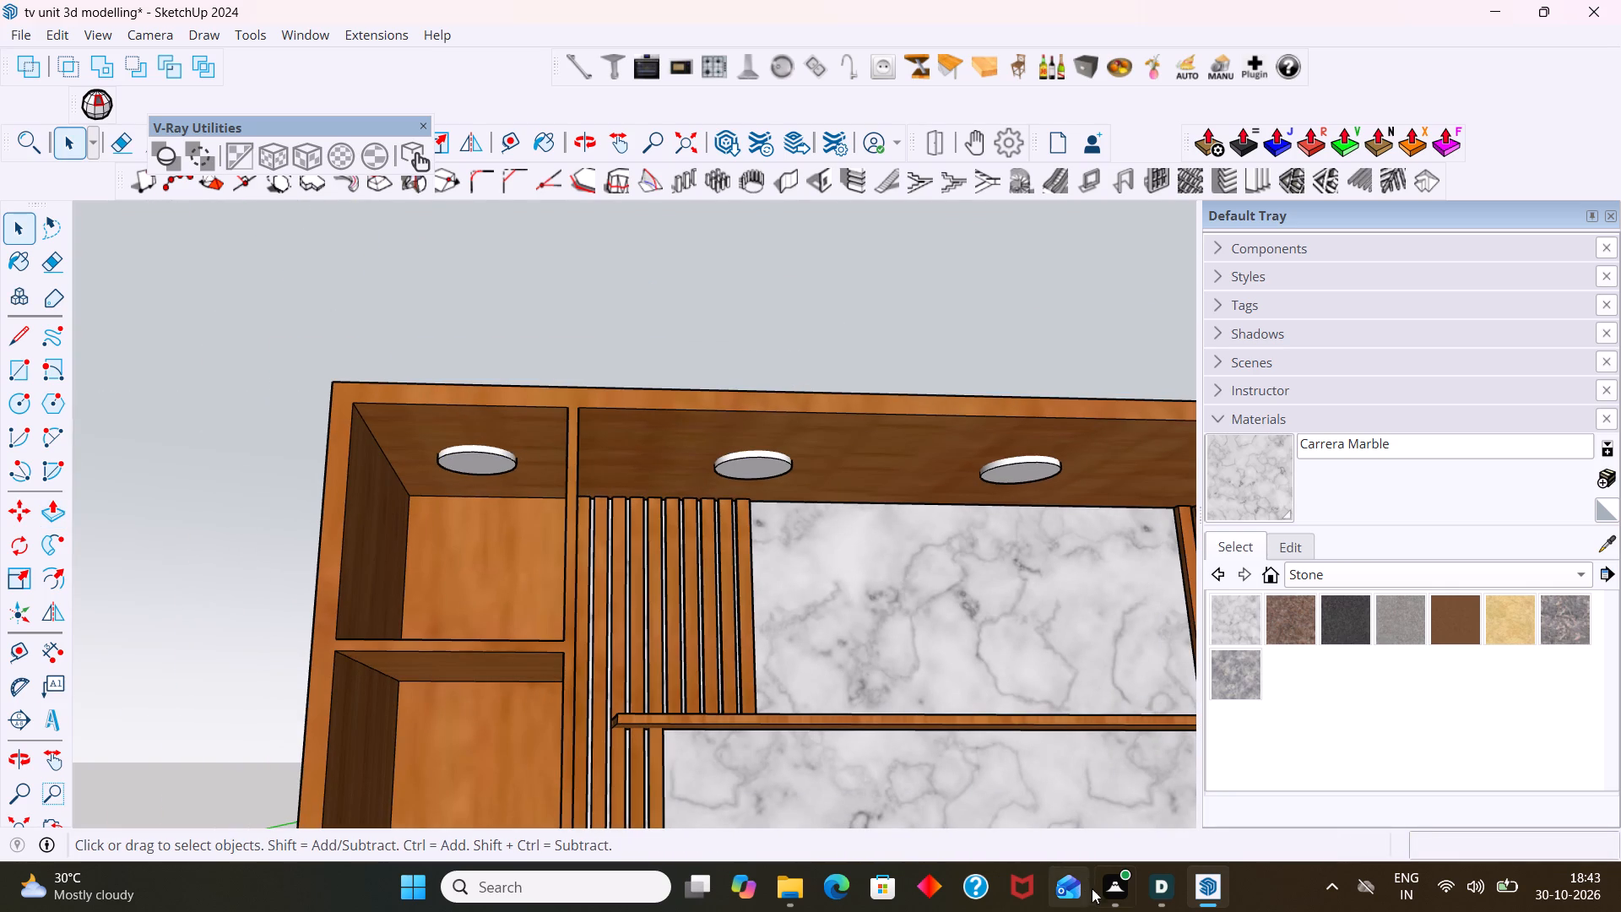
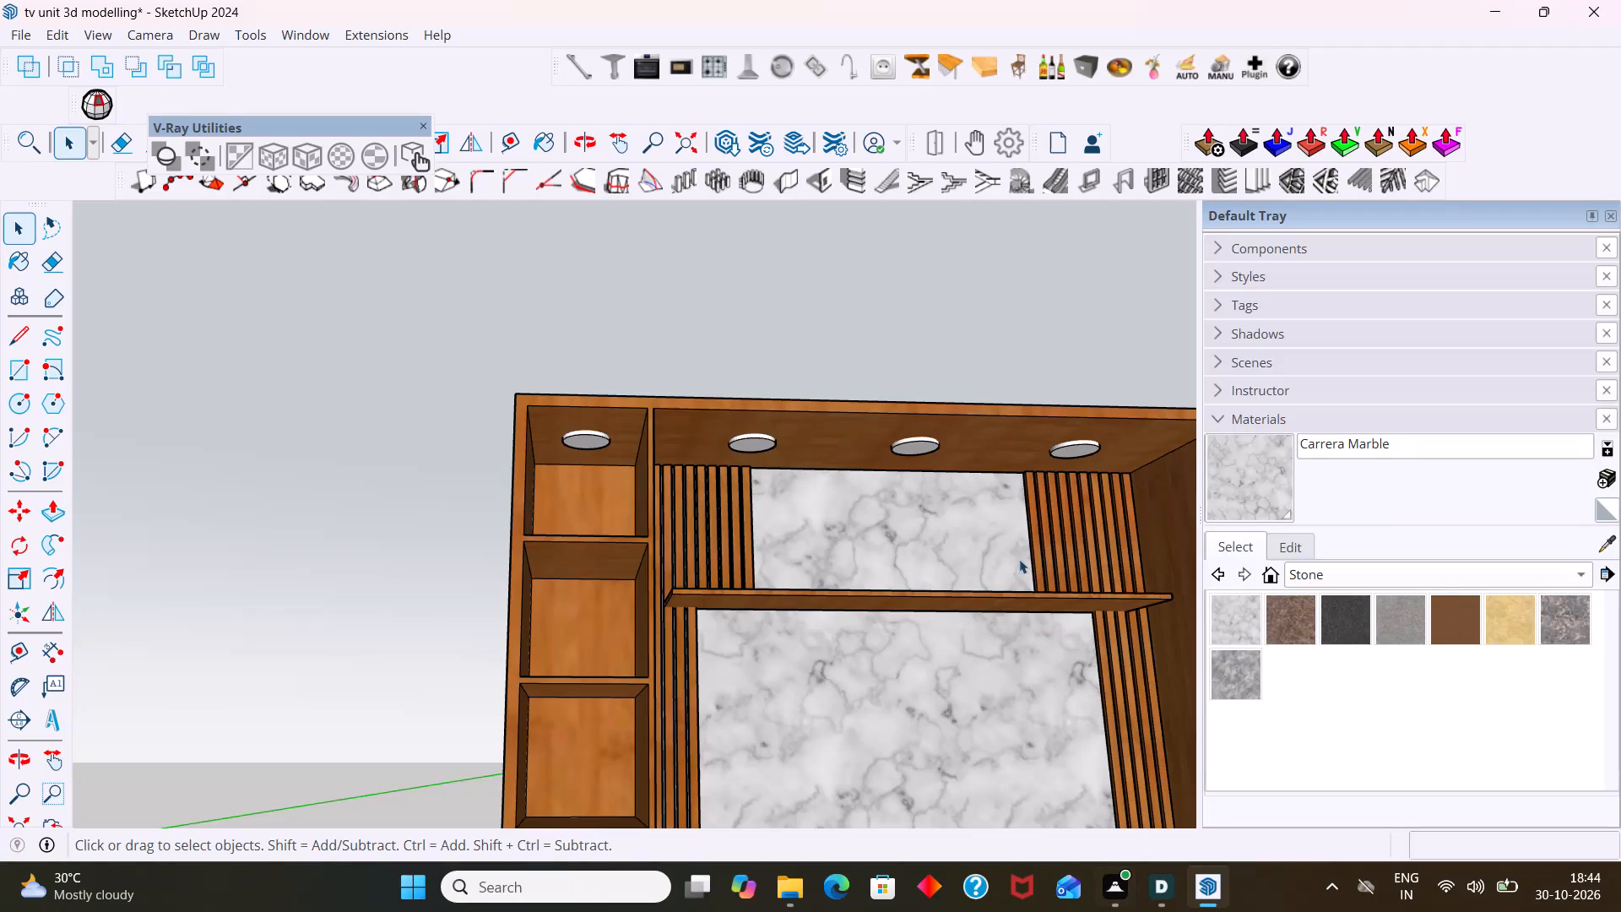
Examine the round ceiling lights in the TV unit's top panel from above and below.
shift+middle_drag(1009, 499, 707, 440)
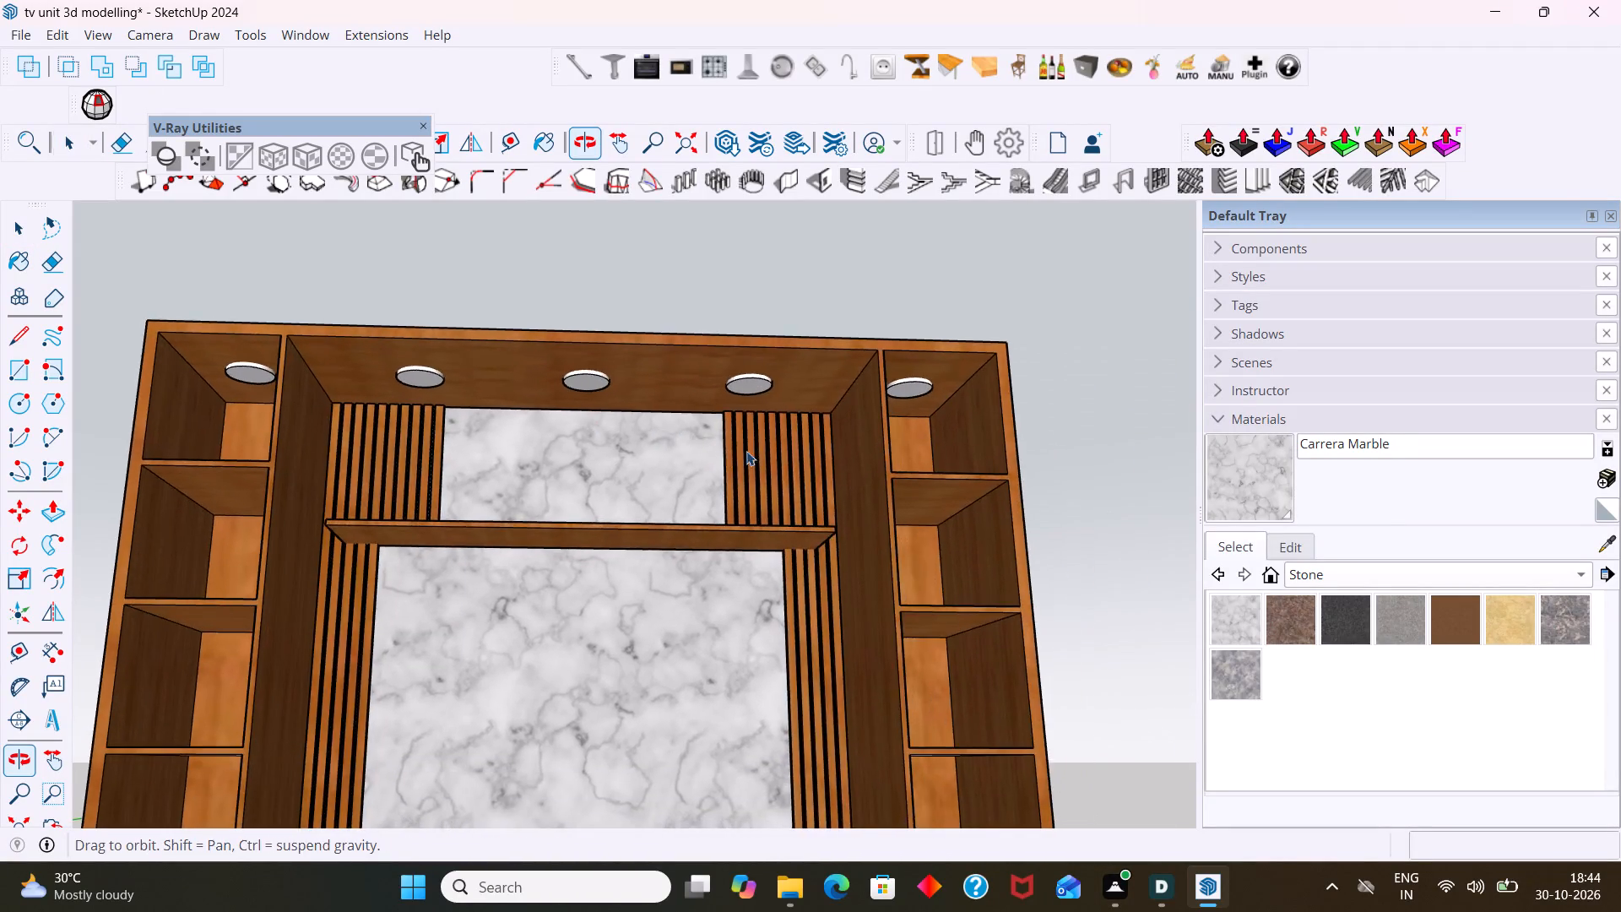
scroll(760, 437, down, 6)
shift+middle_drag(863, 433, 733, 542)
scroll(723, 507, up, 4)
shift+middle_drag(718, 508, 765, 383)
scroll(762, 390, down, 2)
middle_drag(815, 601, 750, 790)
scroll(686, 594, up, 1)
middle_drag(679, 554, 653, 660)
scroll(642, 442, up, 2)
middle_drag(648, 413, 623, 346)
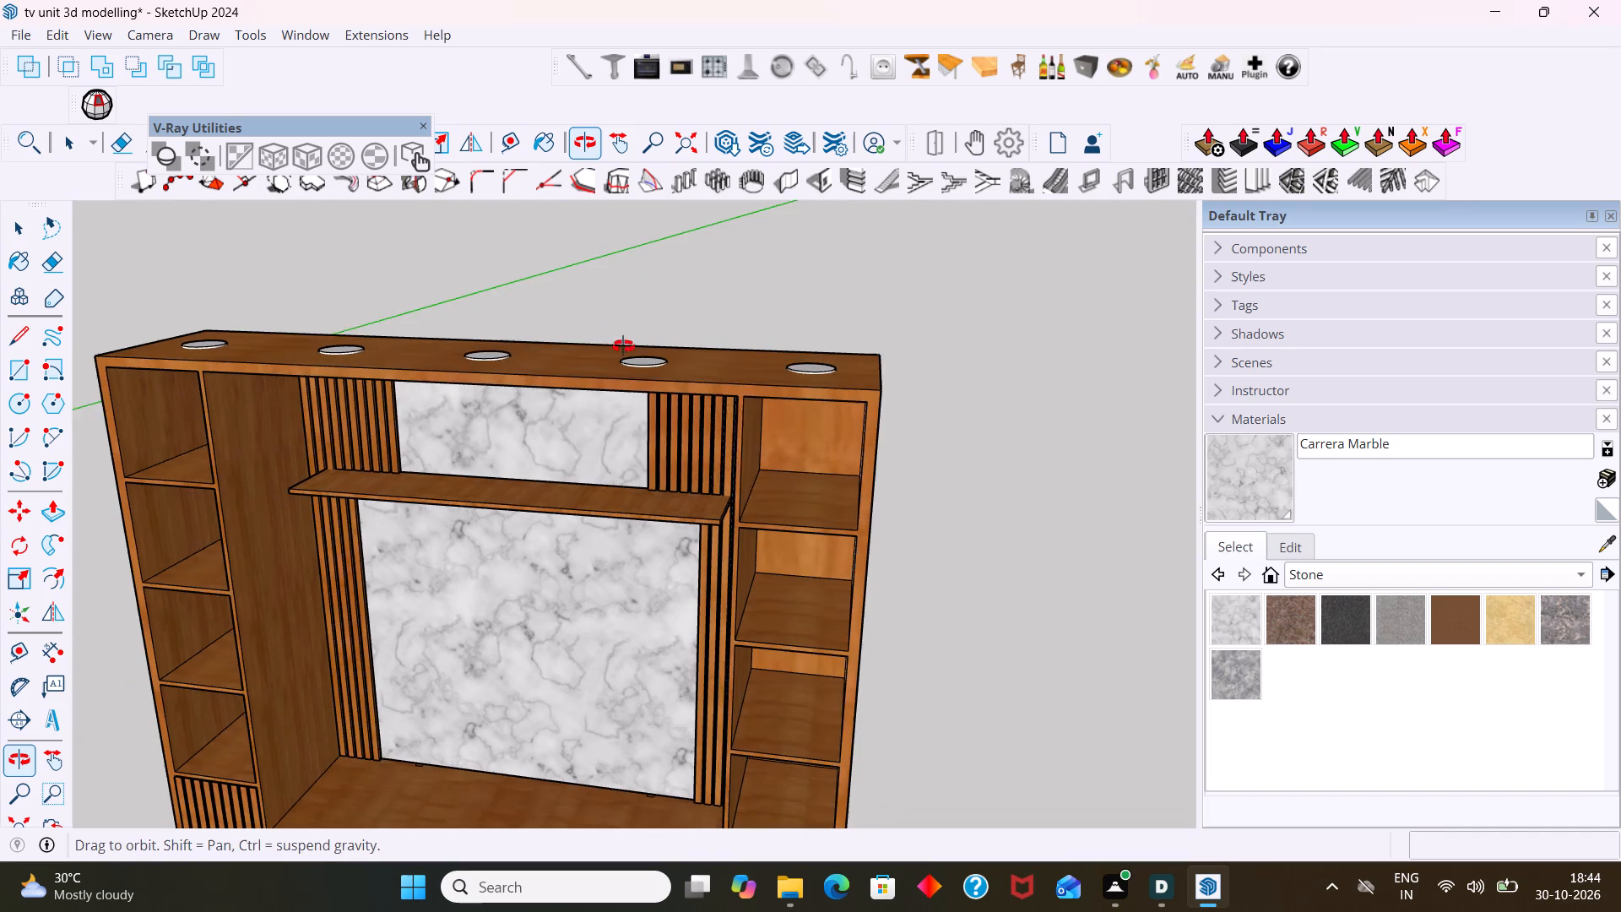
middle_drag(623, 346, 621, 347)
scroll(464, 387, up, 2)
middle_drag(468, 391, 773, 435)
middle_drag(581, 407, 653, 263)
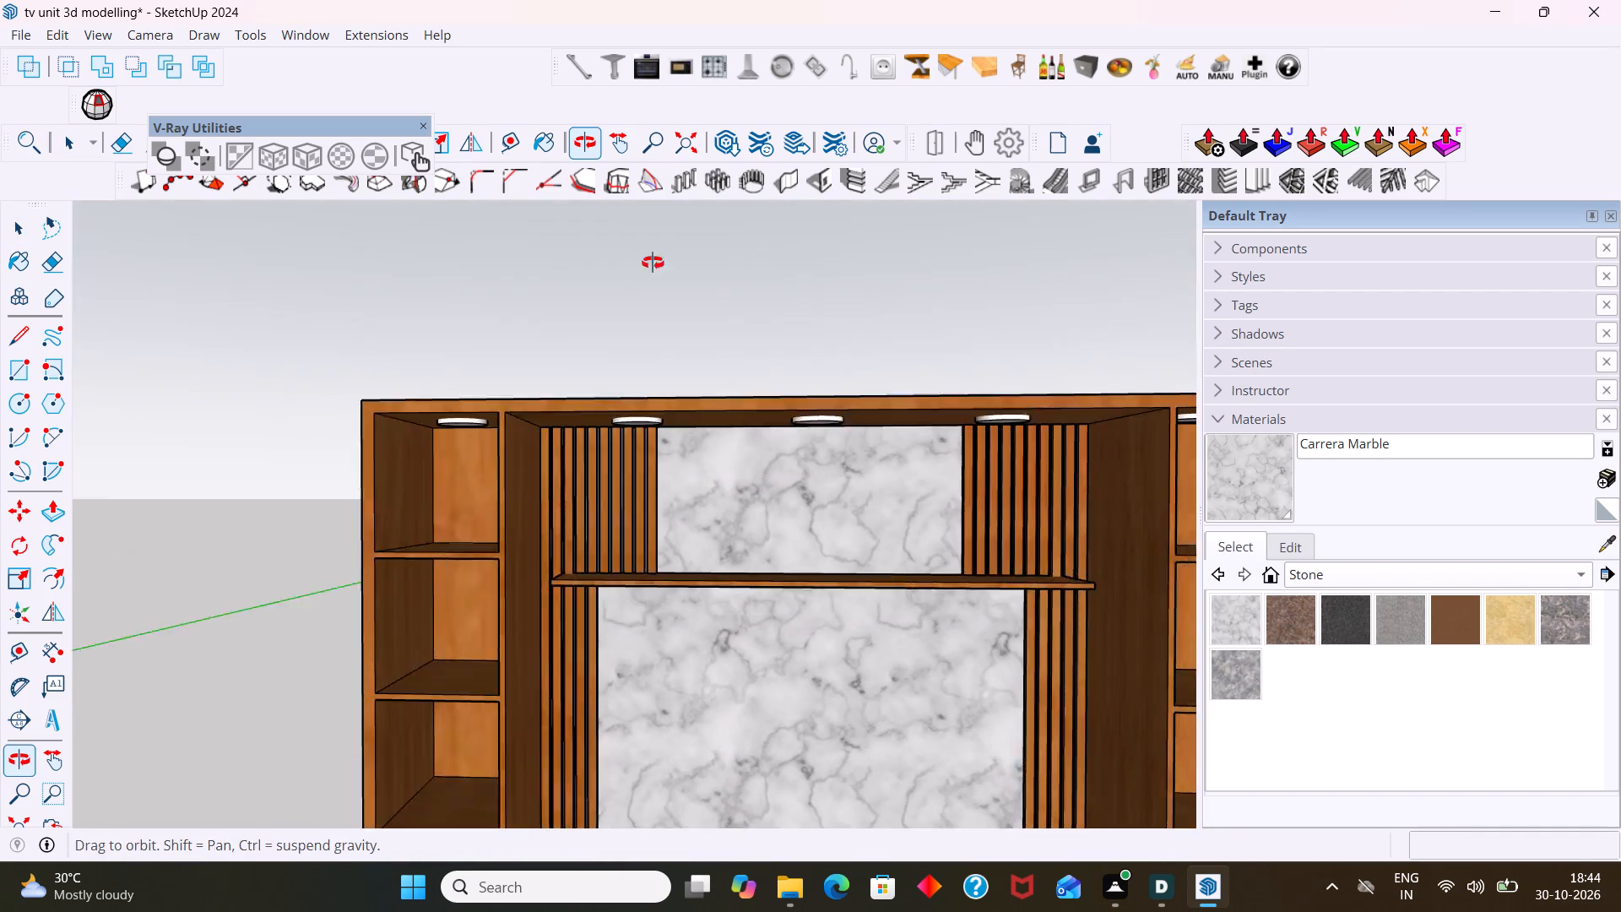
middle_drag(653, 263, 659, 255)
scroll(458, 393, up, 6)
double_click(467, 442)
middle_drag(467, 443, 423, 550)
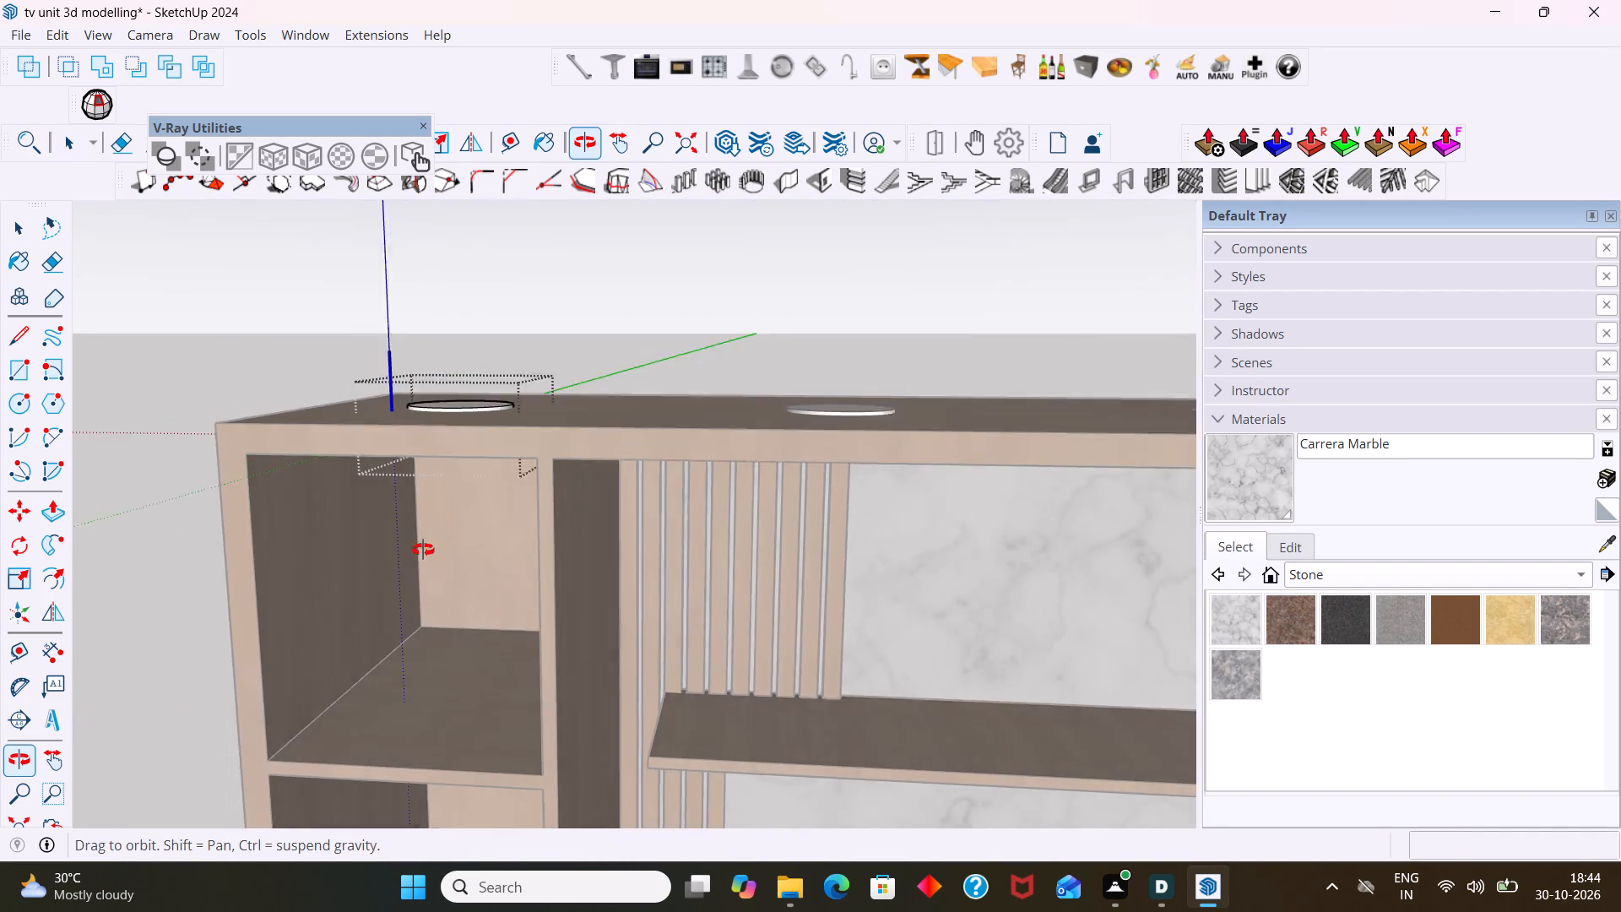
middle_drag(423, 550, 471, 483)
scroll(476, 470, down, 6)
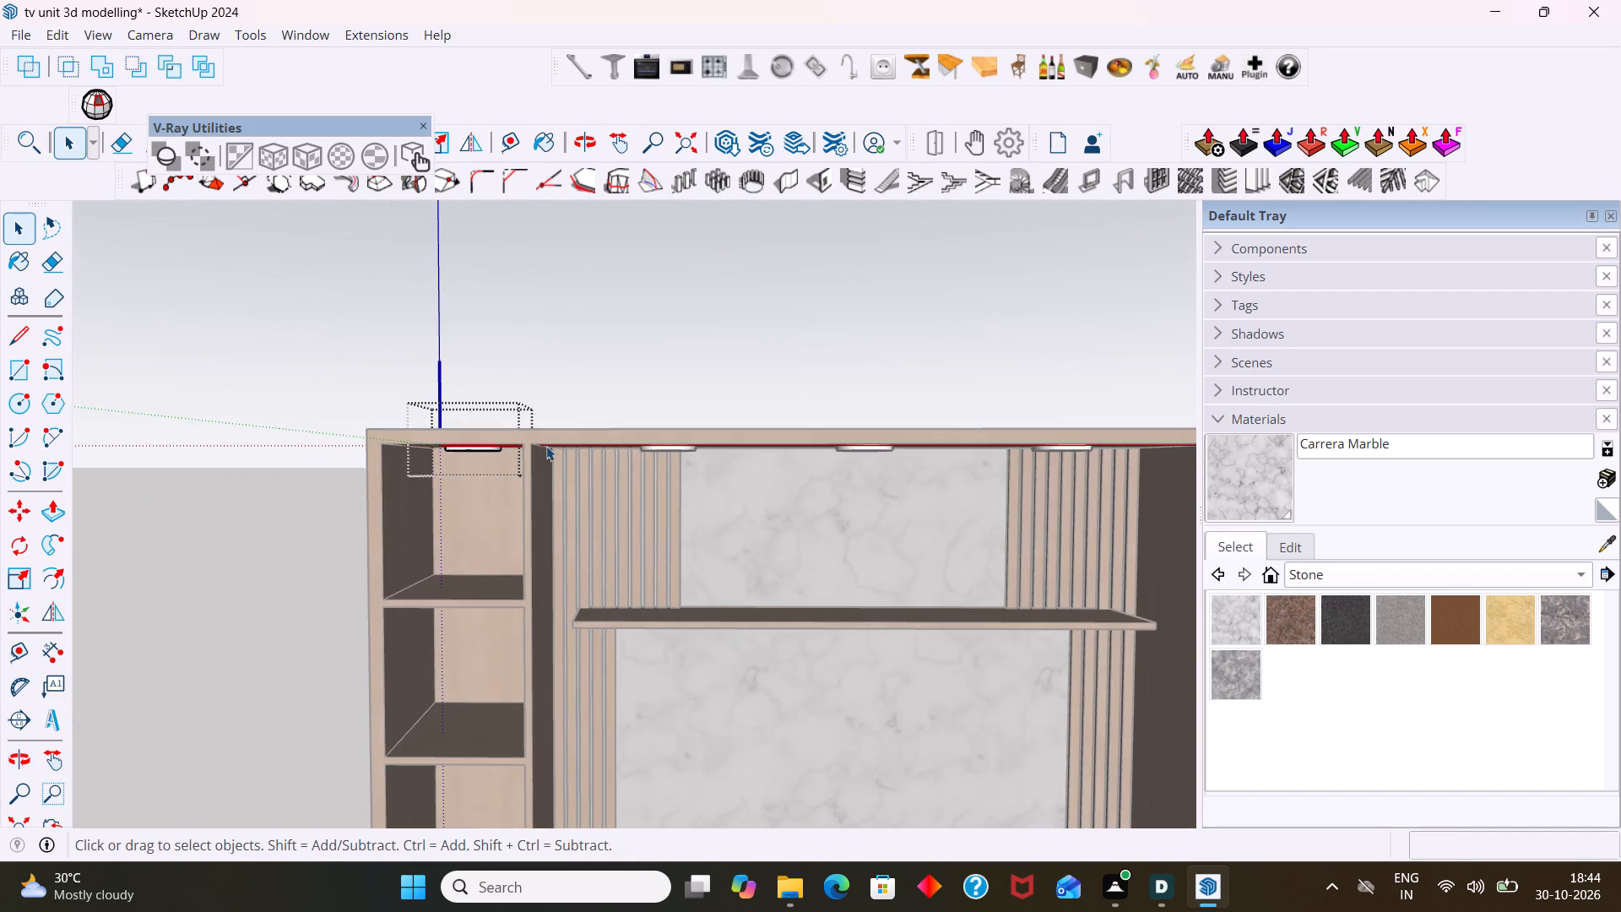
click(675, 355)
Push the top face of the end ceiling light component down about 165 mm through the TV unit's top panel.
middle_drag(487, 436, 703, 410)
scroll(557, 408, up, 1)
middle_drag(557, 408, 464, 592)
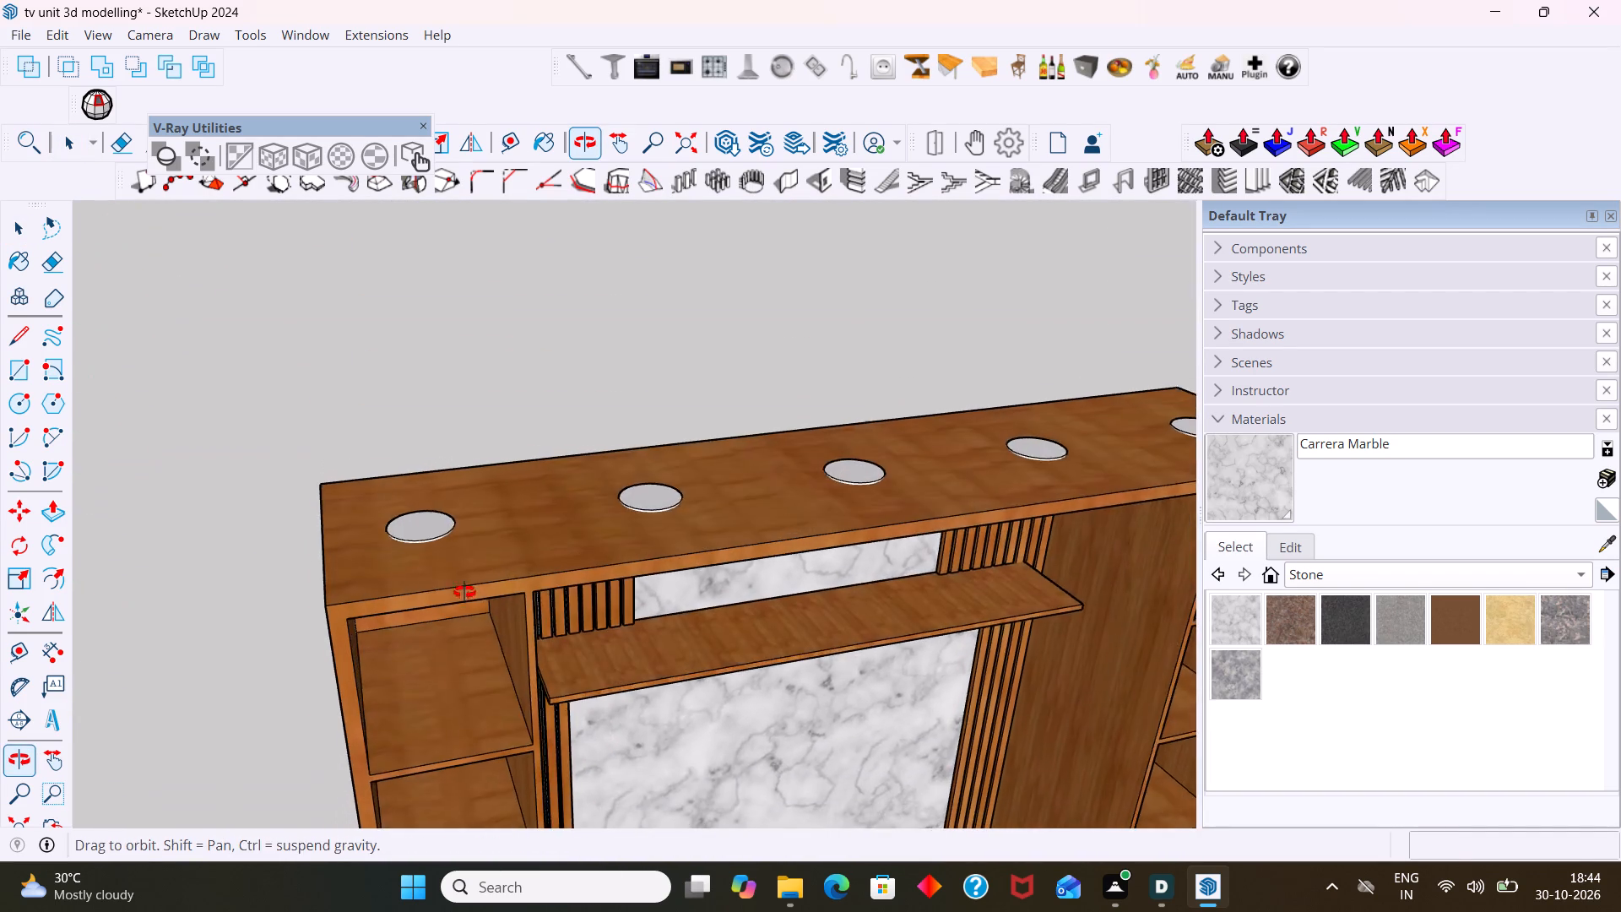
middle_drag(464, 592, 464, 590)
scroll(436, 543, up, 6)
click(431, 507)
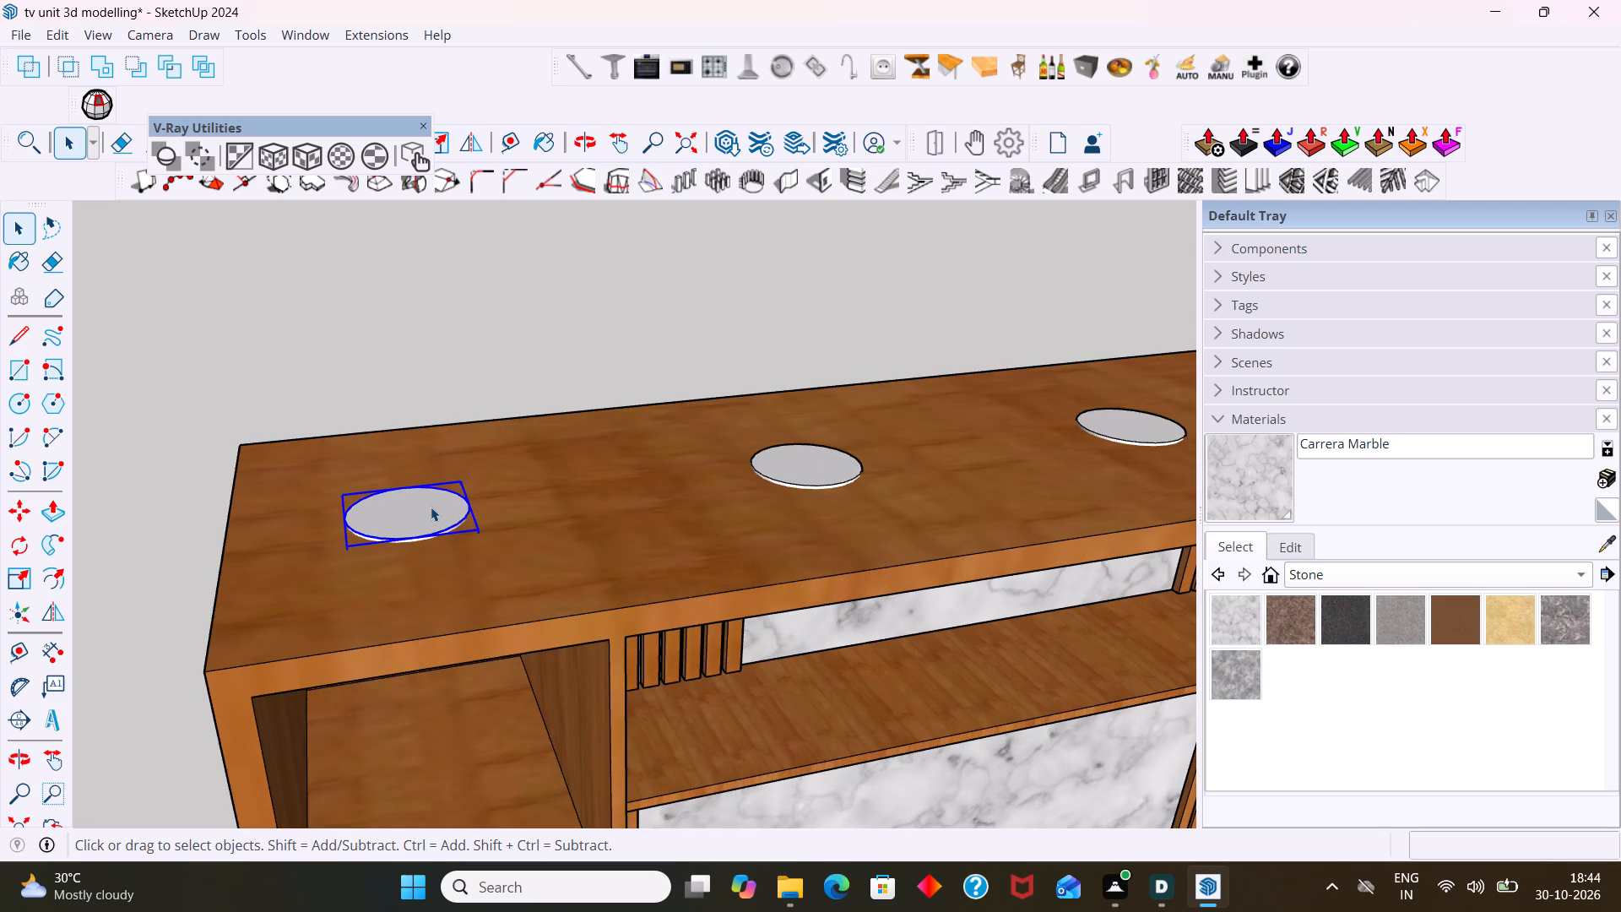
double_click(431, 507)
click(431, 513)
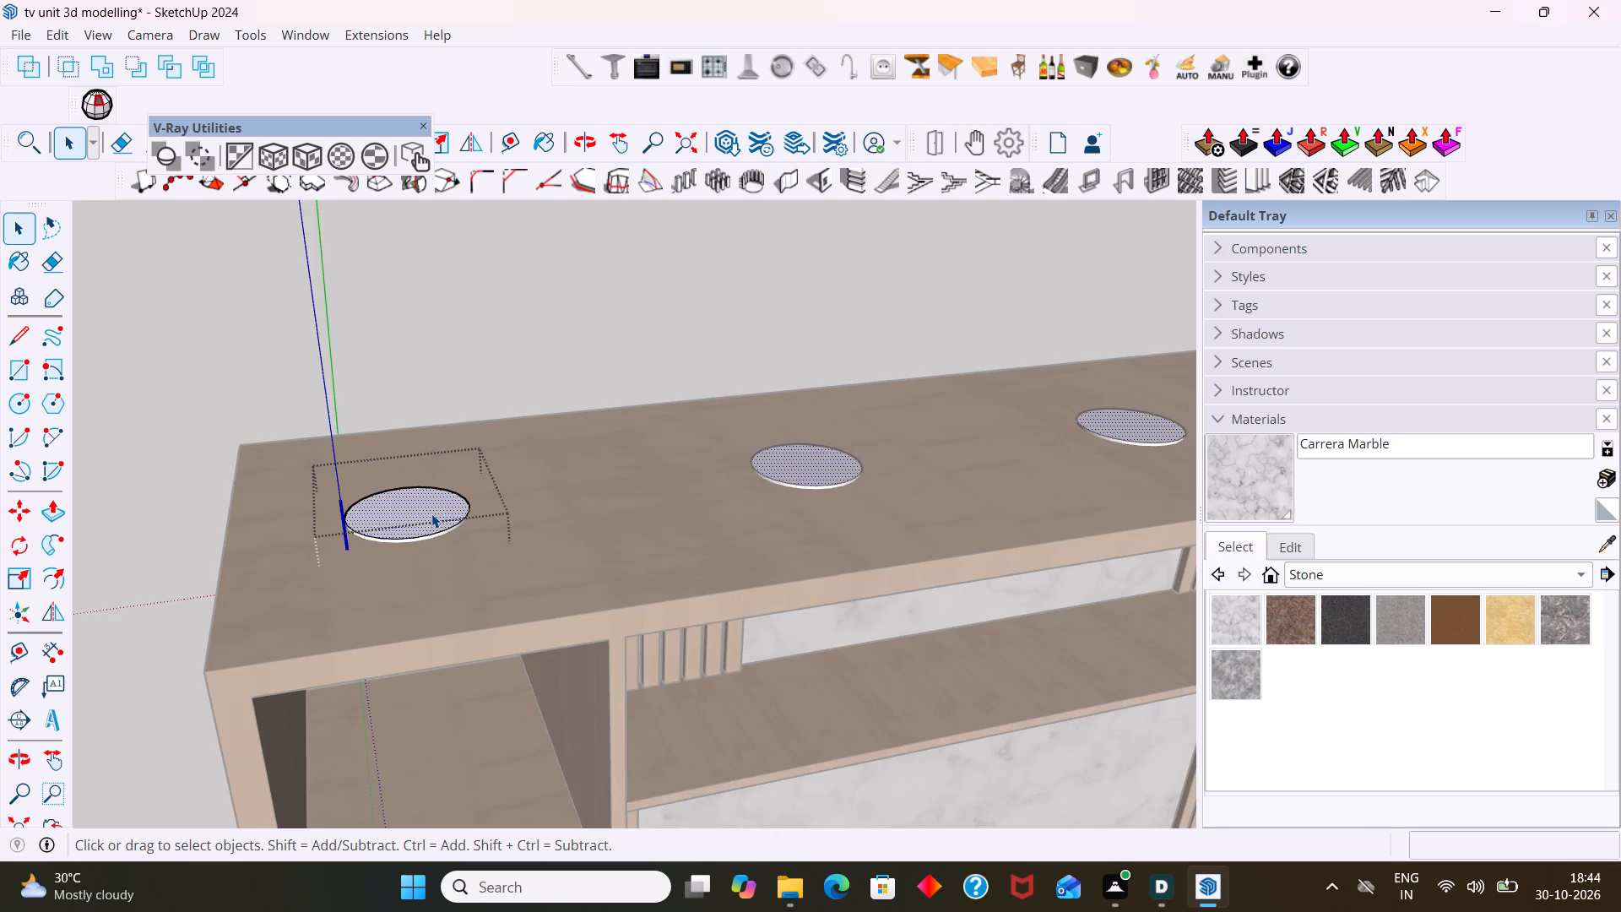
key(p)
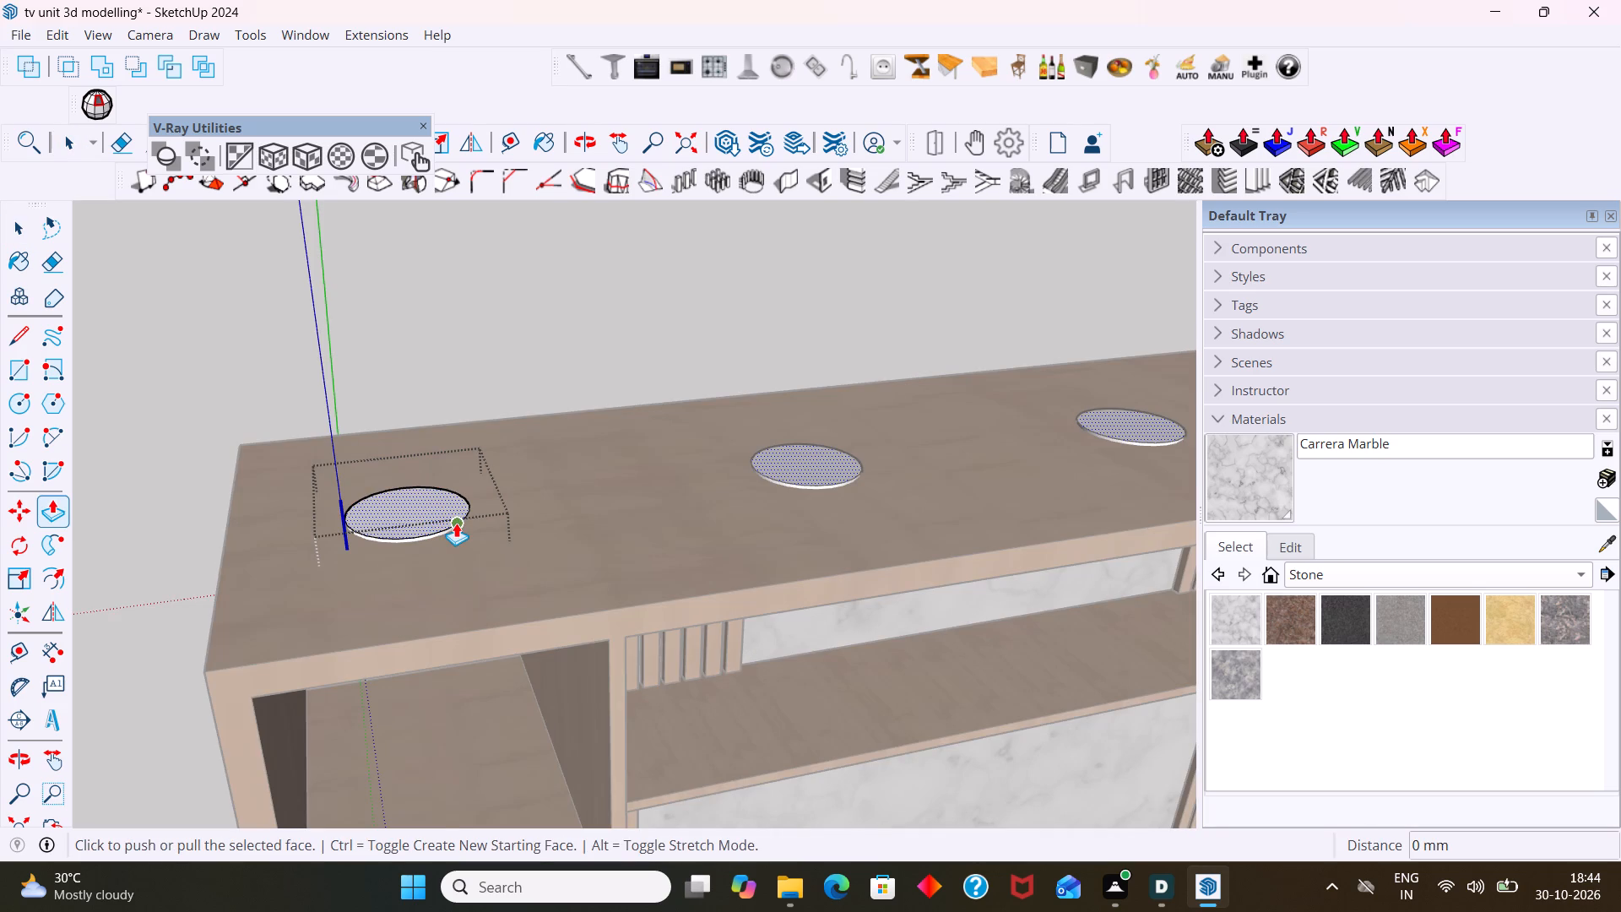
click(456, 522)
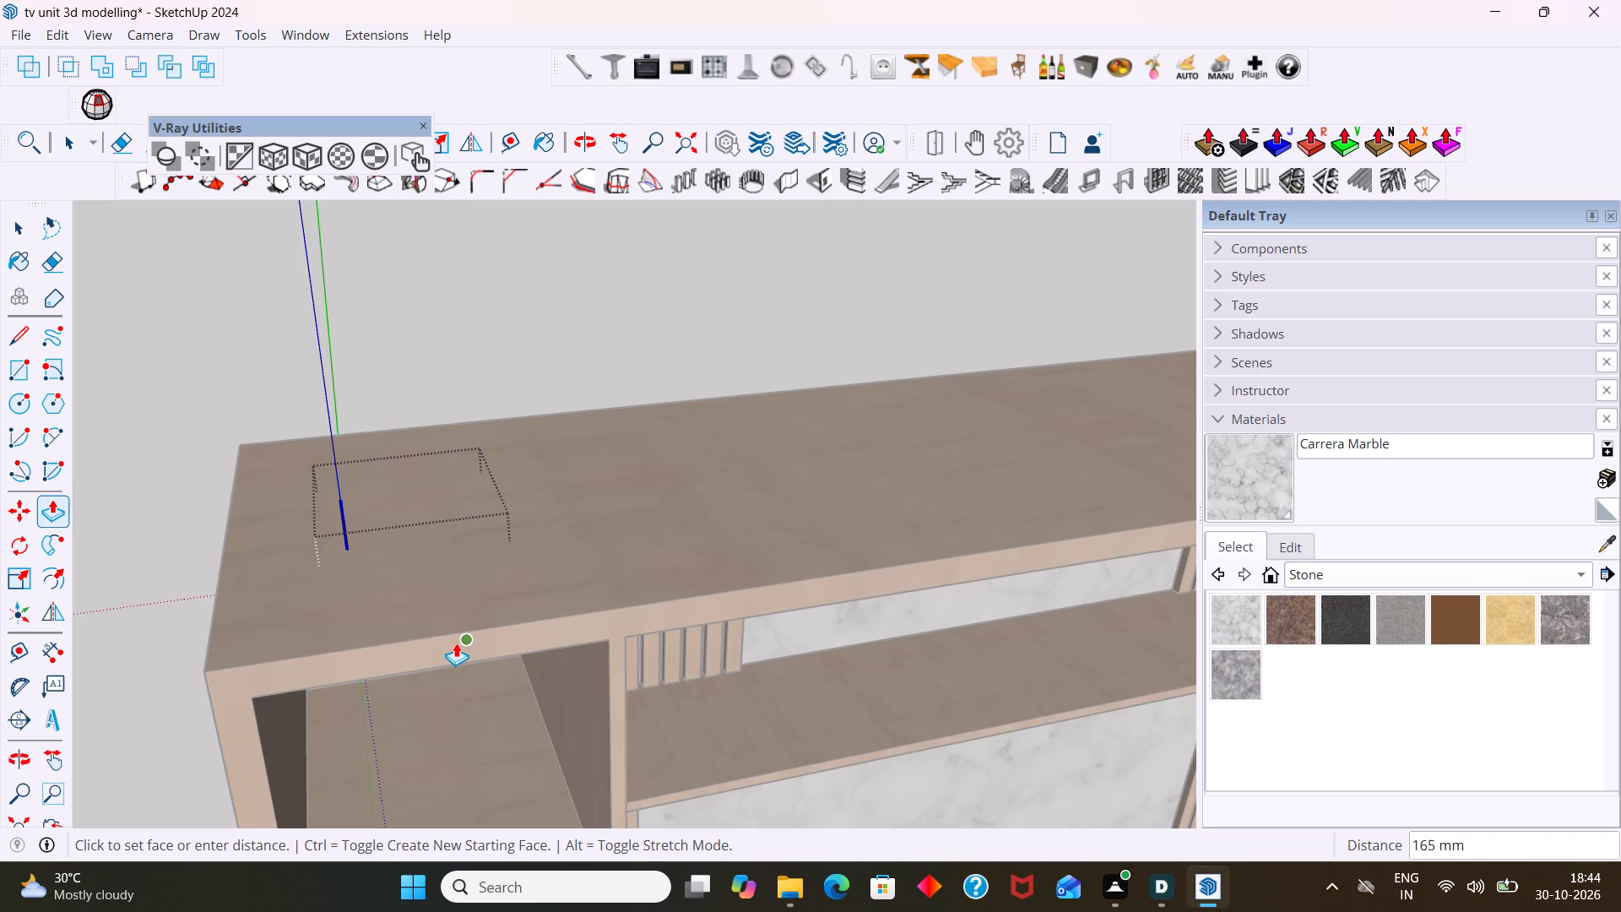
click(457, 643)
key(space)
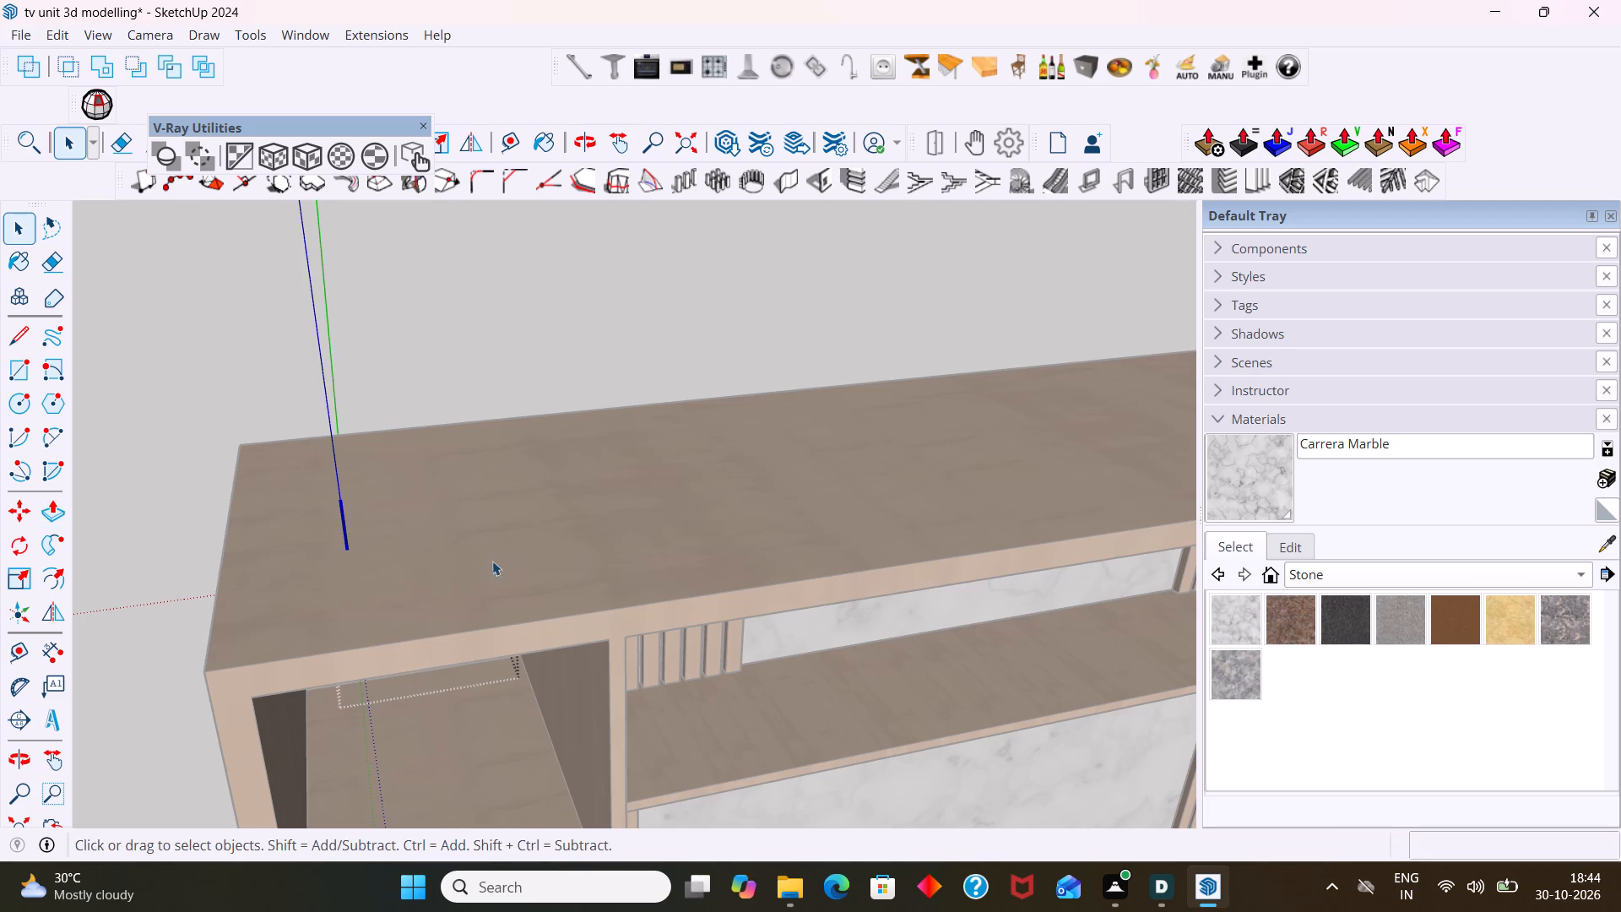
click(591, 371)
Inspect the underside of the cylindrical lights below the TV unit's top panel.
scroll(537, 506, down, 1)
middle_drag(492, 637, 501, 388)
scroll(482, 529, up, 3)
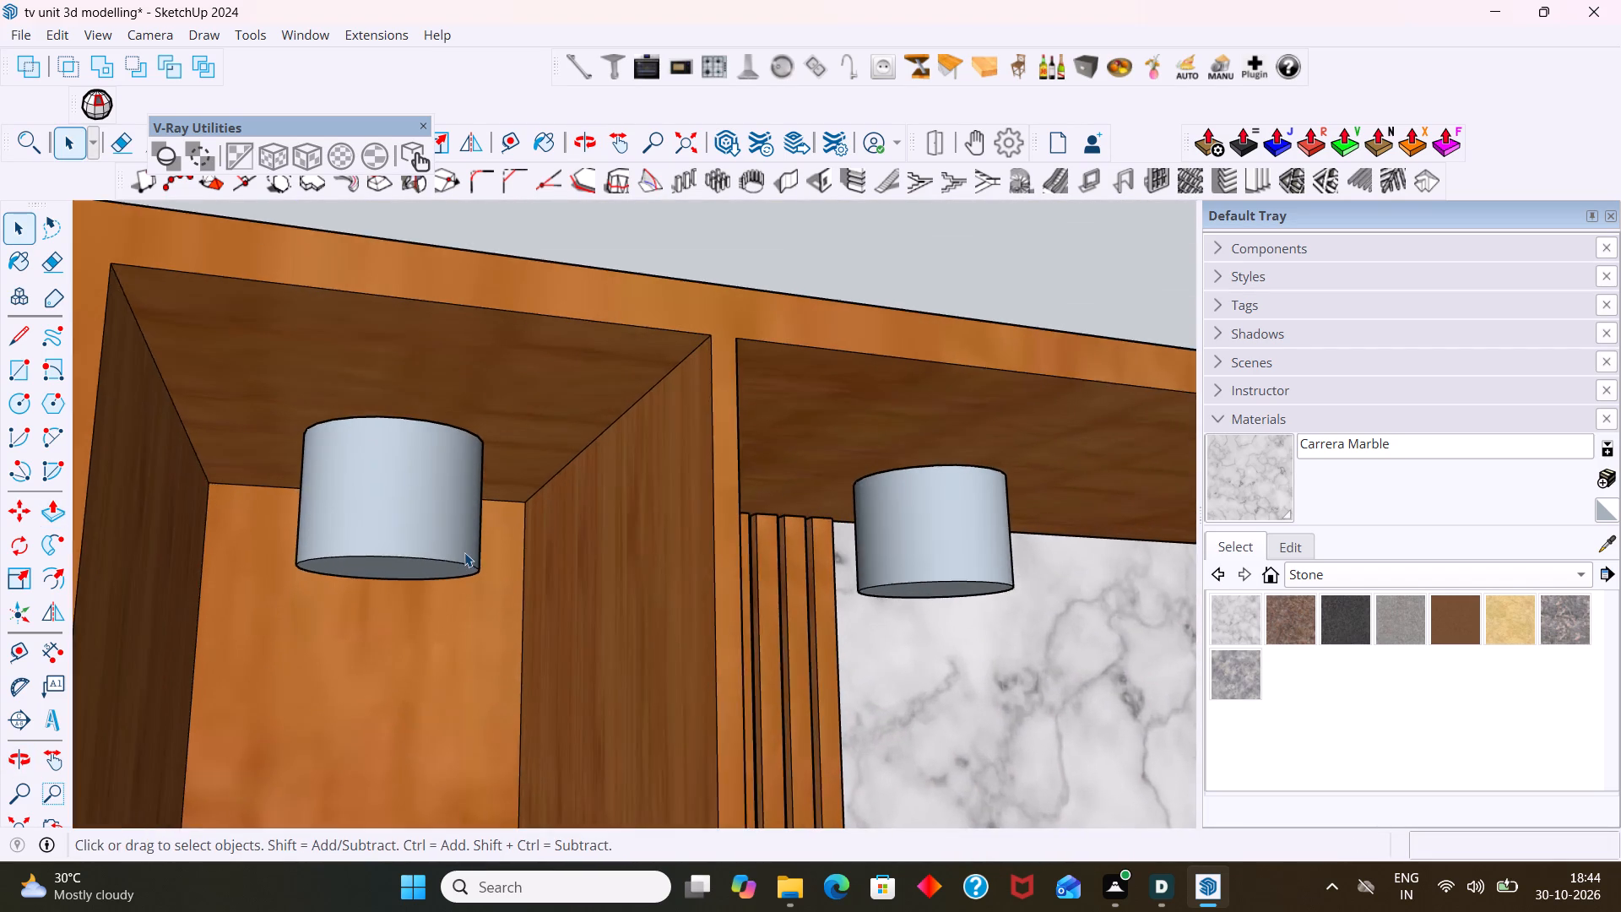
scroll(464, 552, up, 3)
middle_drag(420, 545, 409, 472)
scroll(405, 482, down, 8)
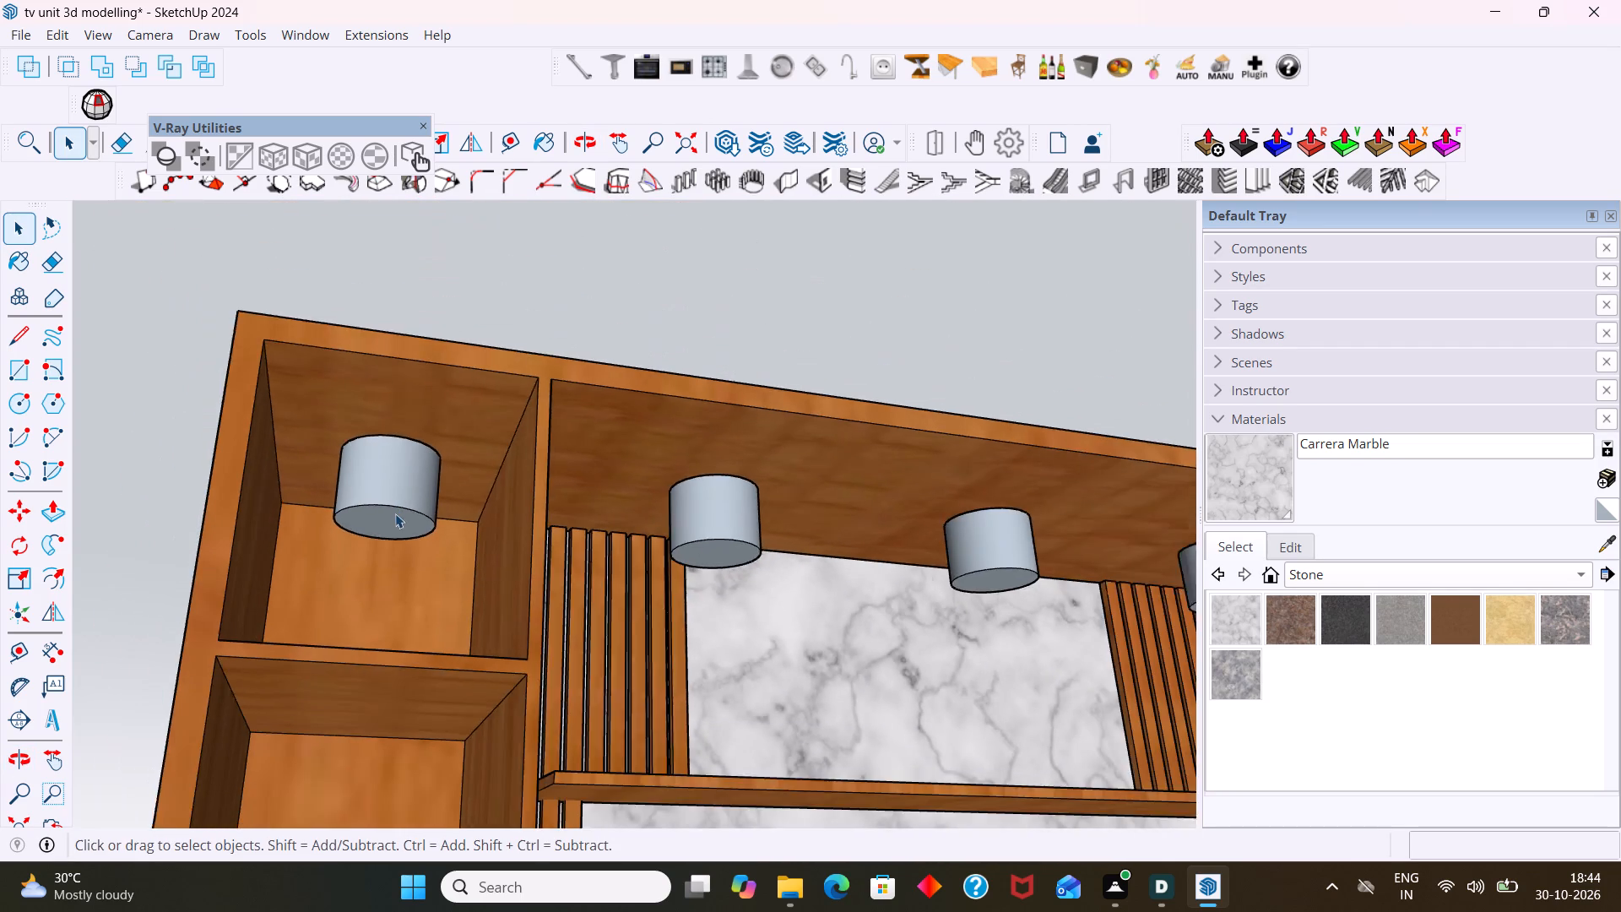
scroll(395, 513, down, 2)
middle_drag(395, 515, 366, 537)
scroll(388, 519, down, 3)
shift+middle_drag(481, 537, 338, 518)
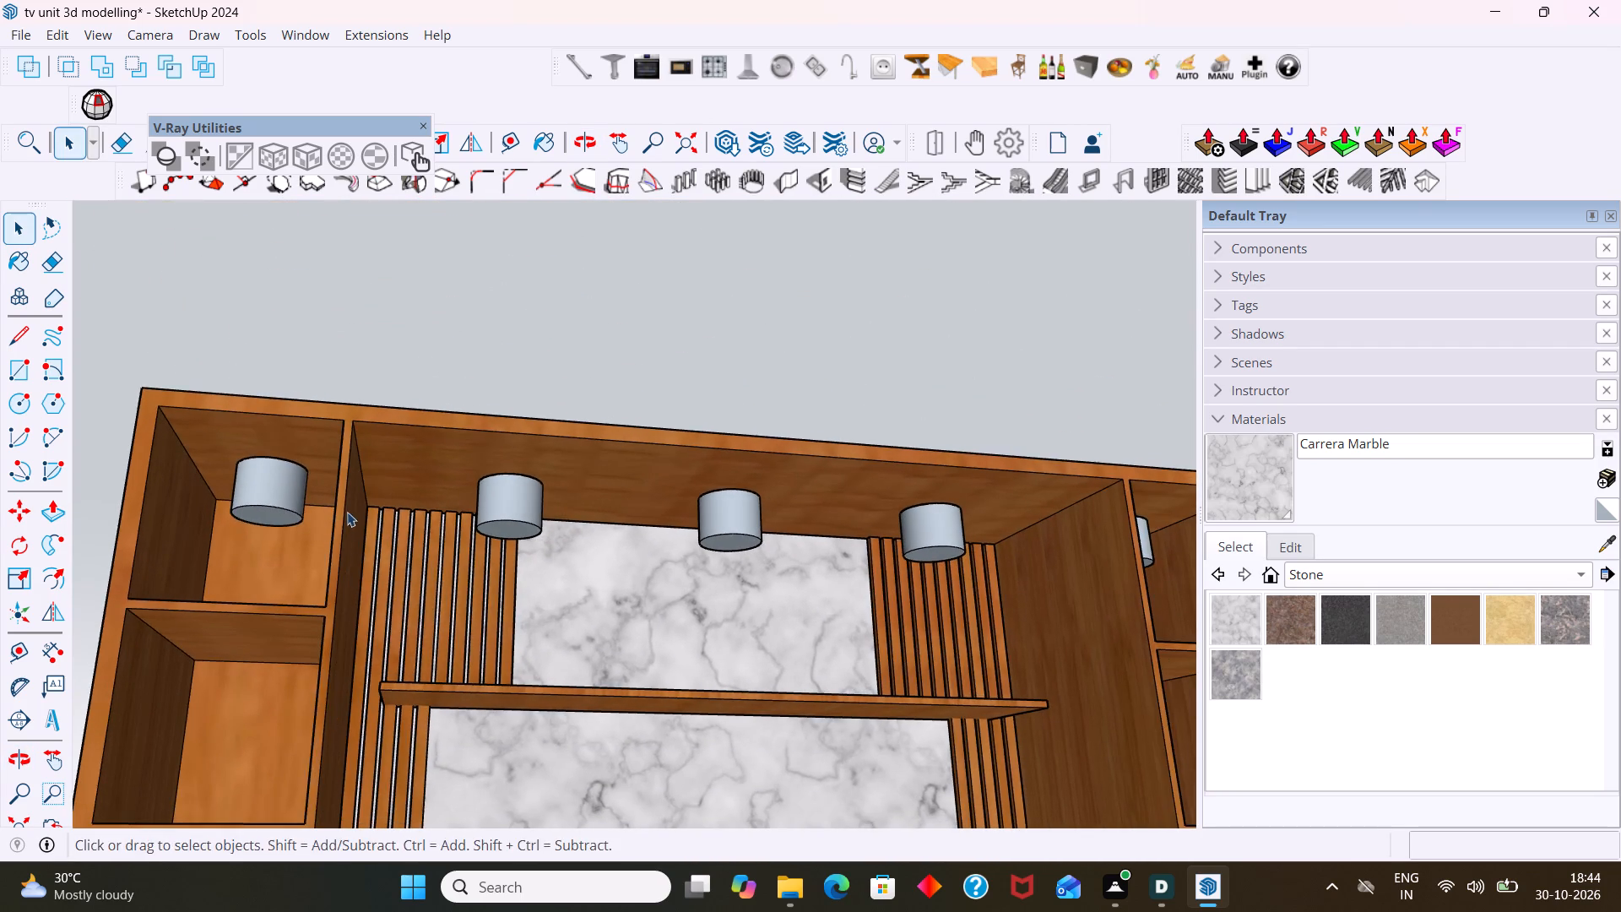
middle_drag(353, 525, 353, 627)
scroll(311, 582, up, 1)
shift+middle_drag(311, 581, 281, 499)
scroll(256, 475, up, 2)
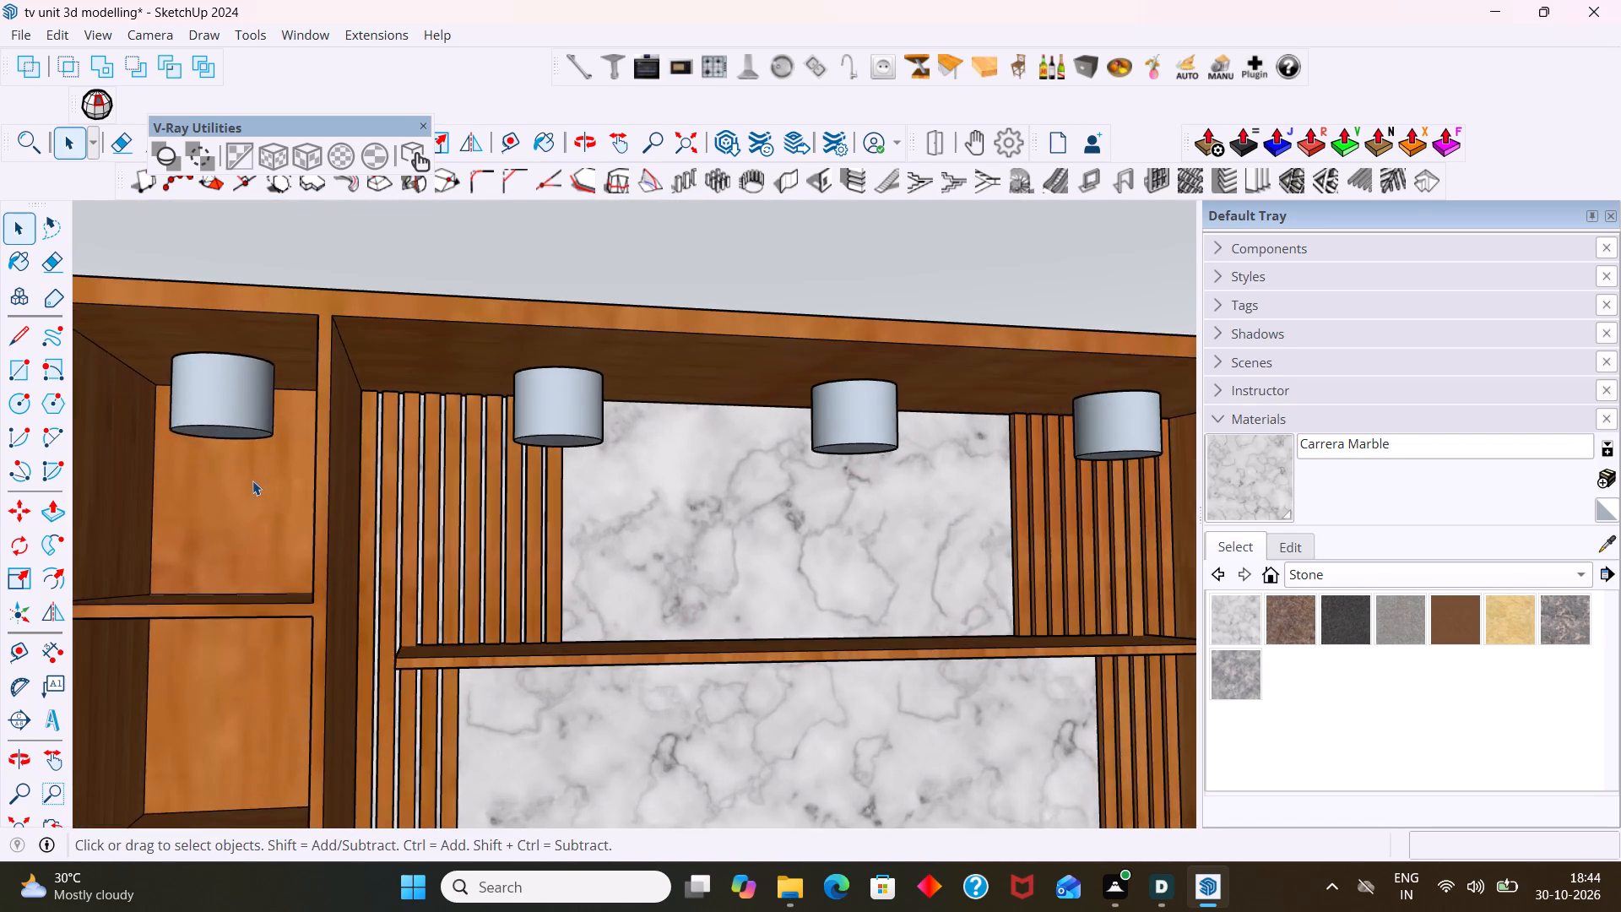
middle_drag(248, 486, 241, 530)
scroll(238, 485, up, 2)
scroll(240, 458, down, 5)
middle_drag(242, 456, 247, 385)
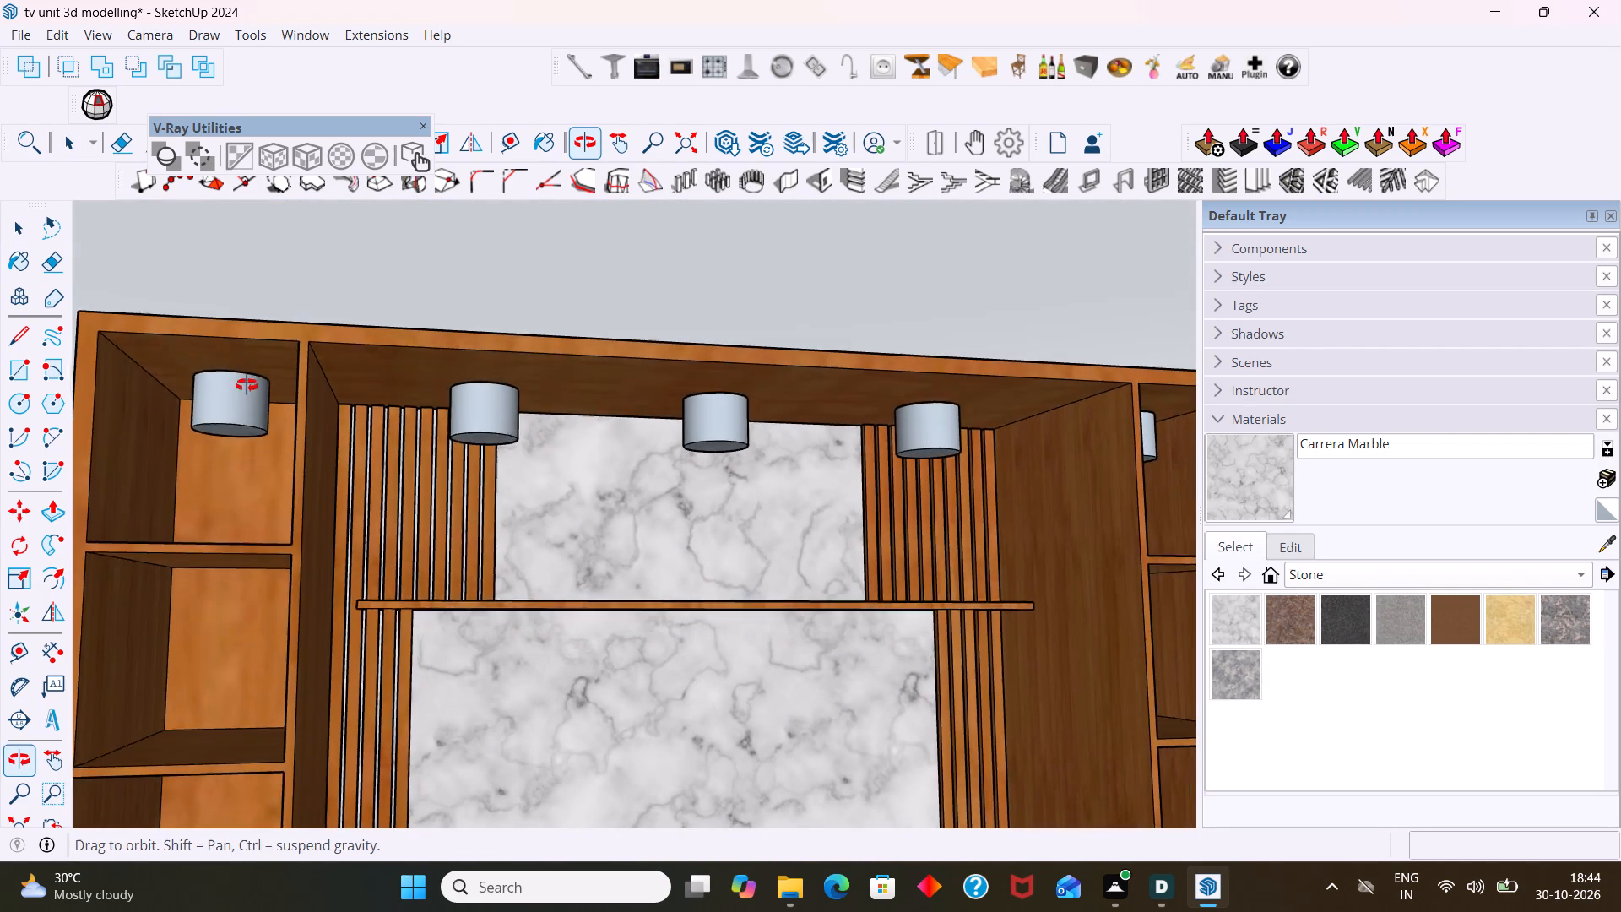
Push the bottom face of the end ceiling light component up about 100 mm toward the top panel.
middle_drag(247, 385, 249, 370)
scroll(201, 442, up, 6)
middle_drag(285, 371, 301, 355)
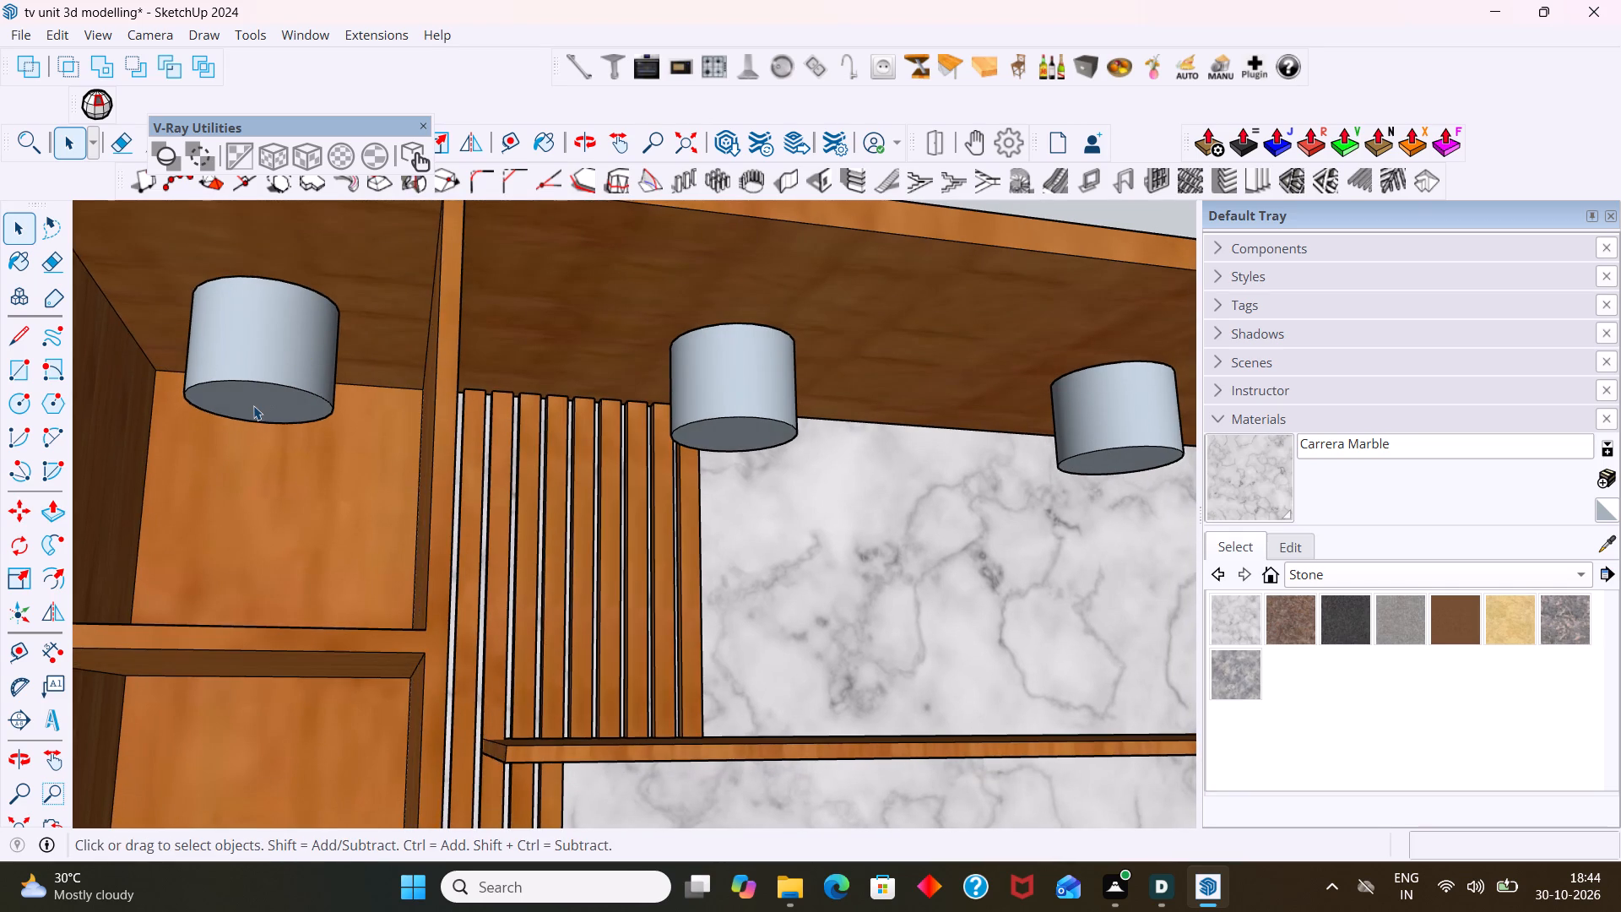
double_click(253, 405)
click(253, 405)
click(261, 405)
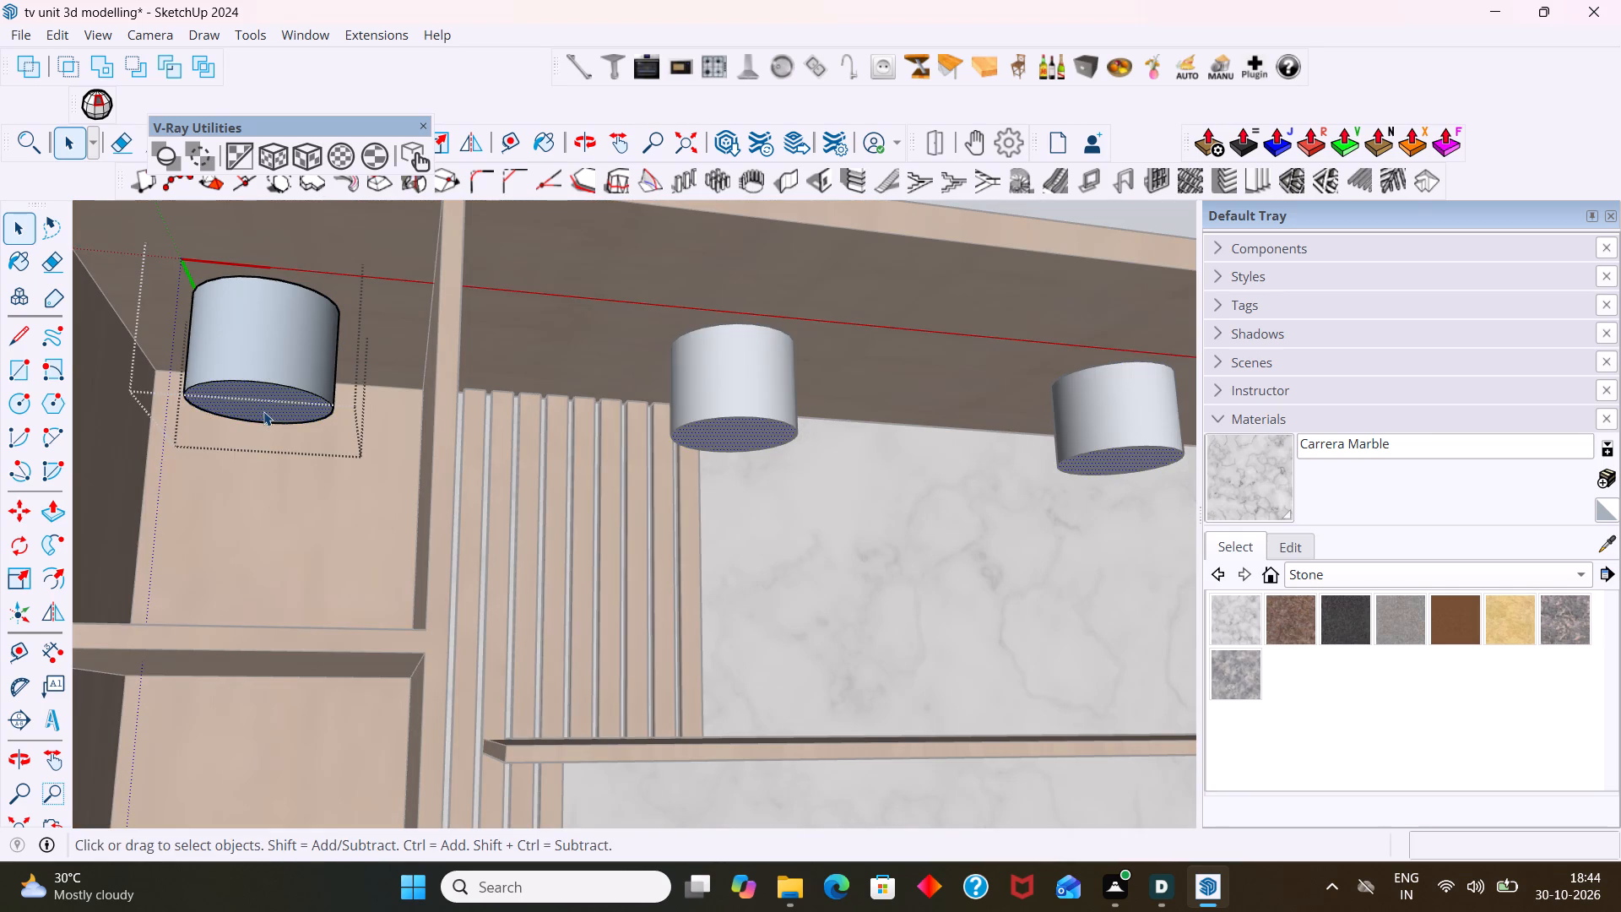
key(p)
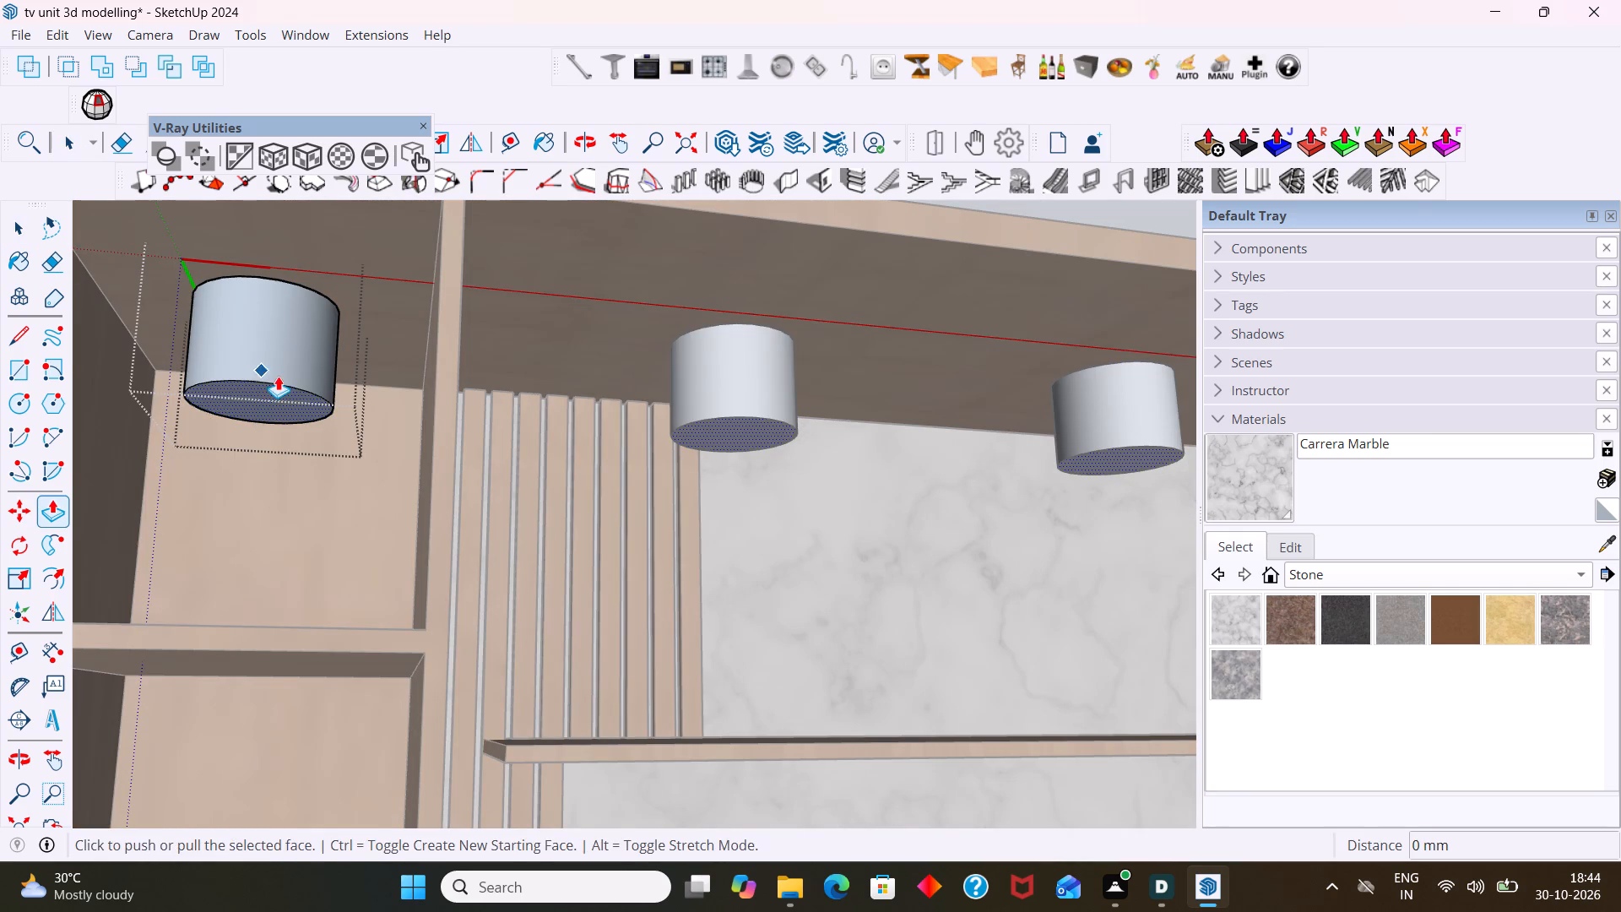
click(279, 387)
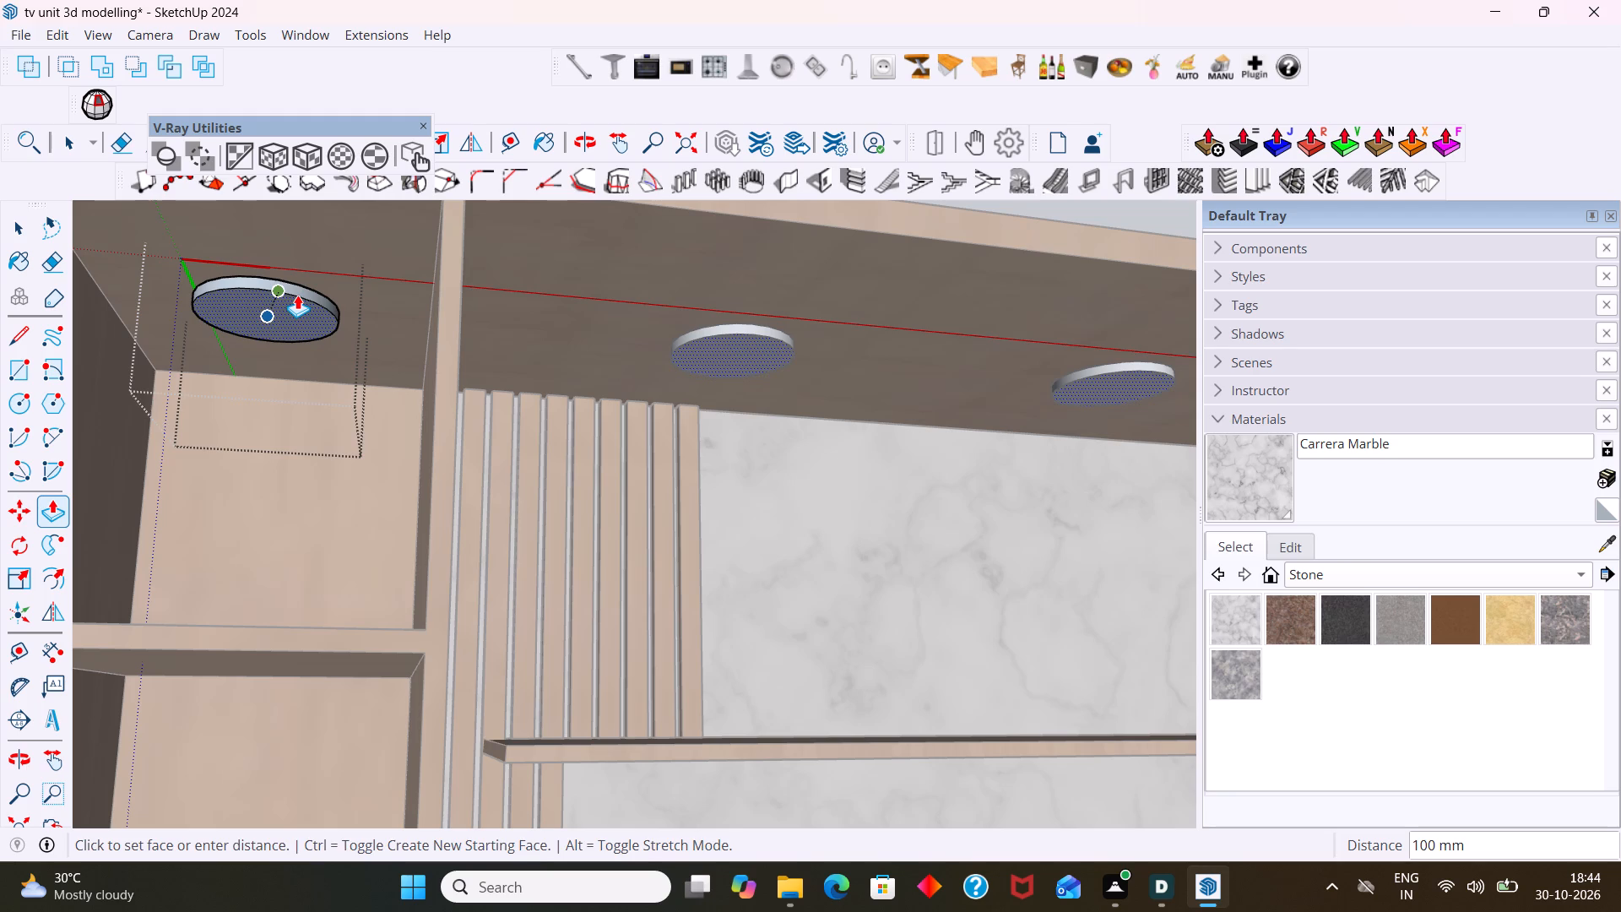
click(297, 295)
scroll(298, 301, down, 4)
middle_drag(290, 377, 288, 573)
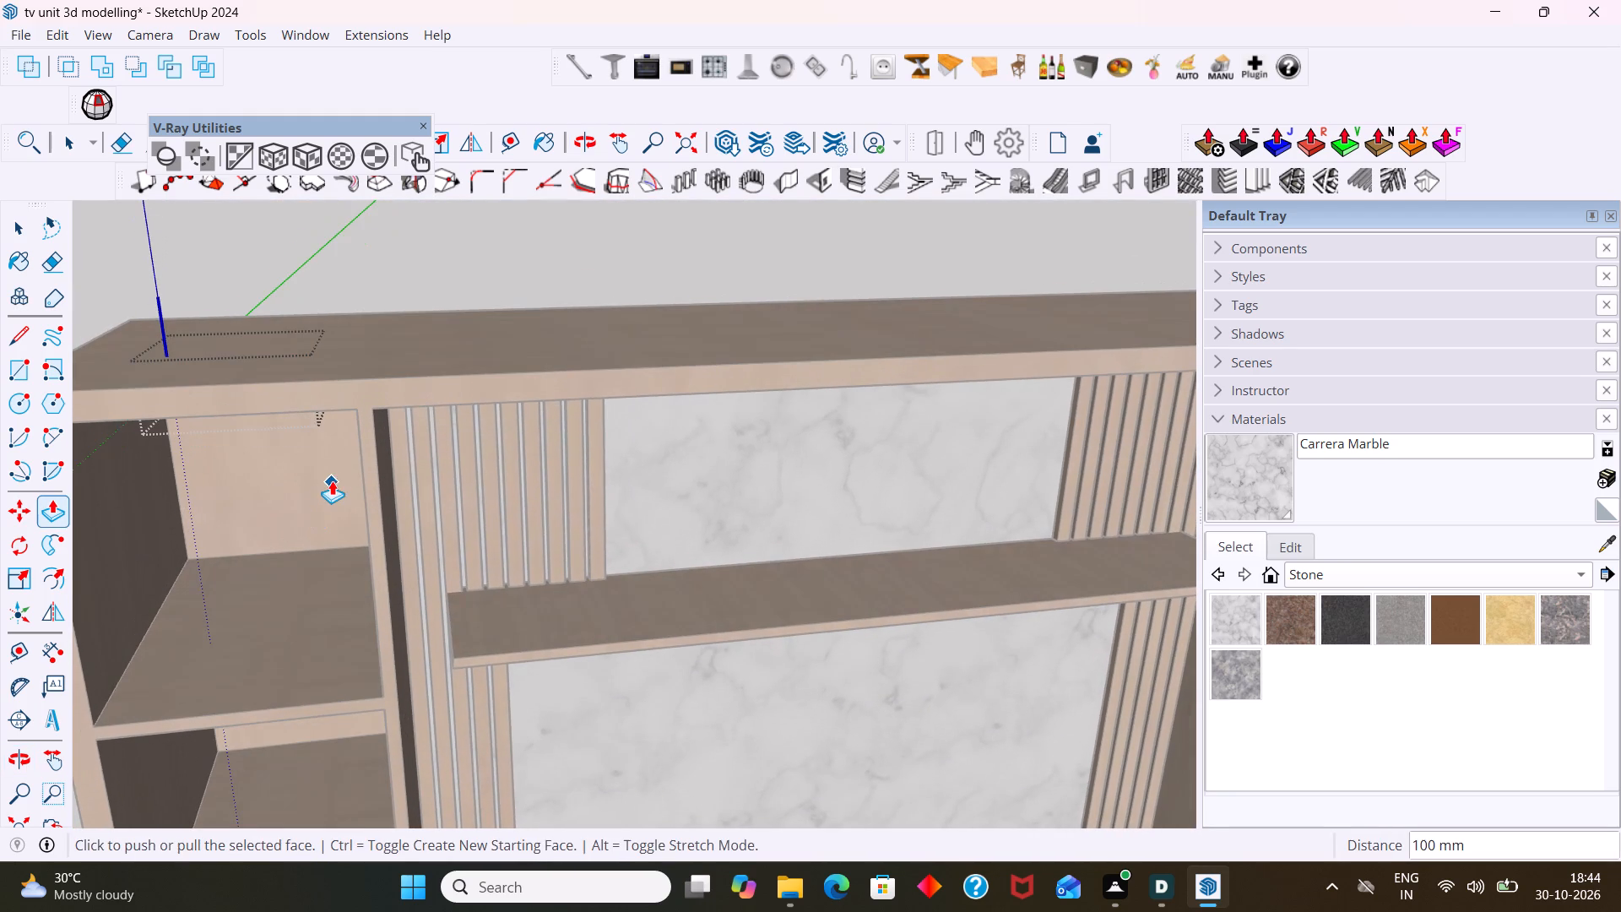
key(space)
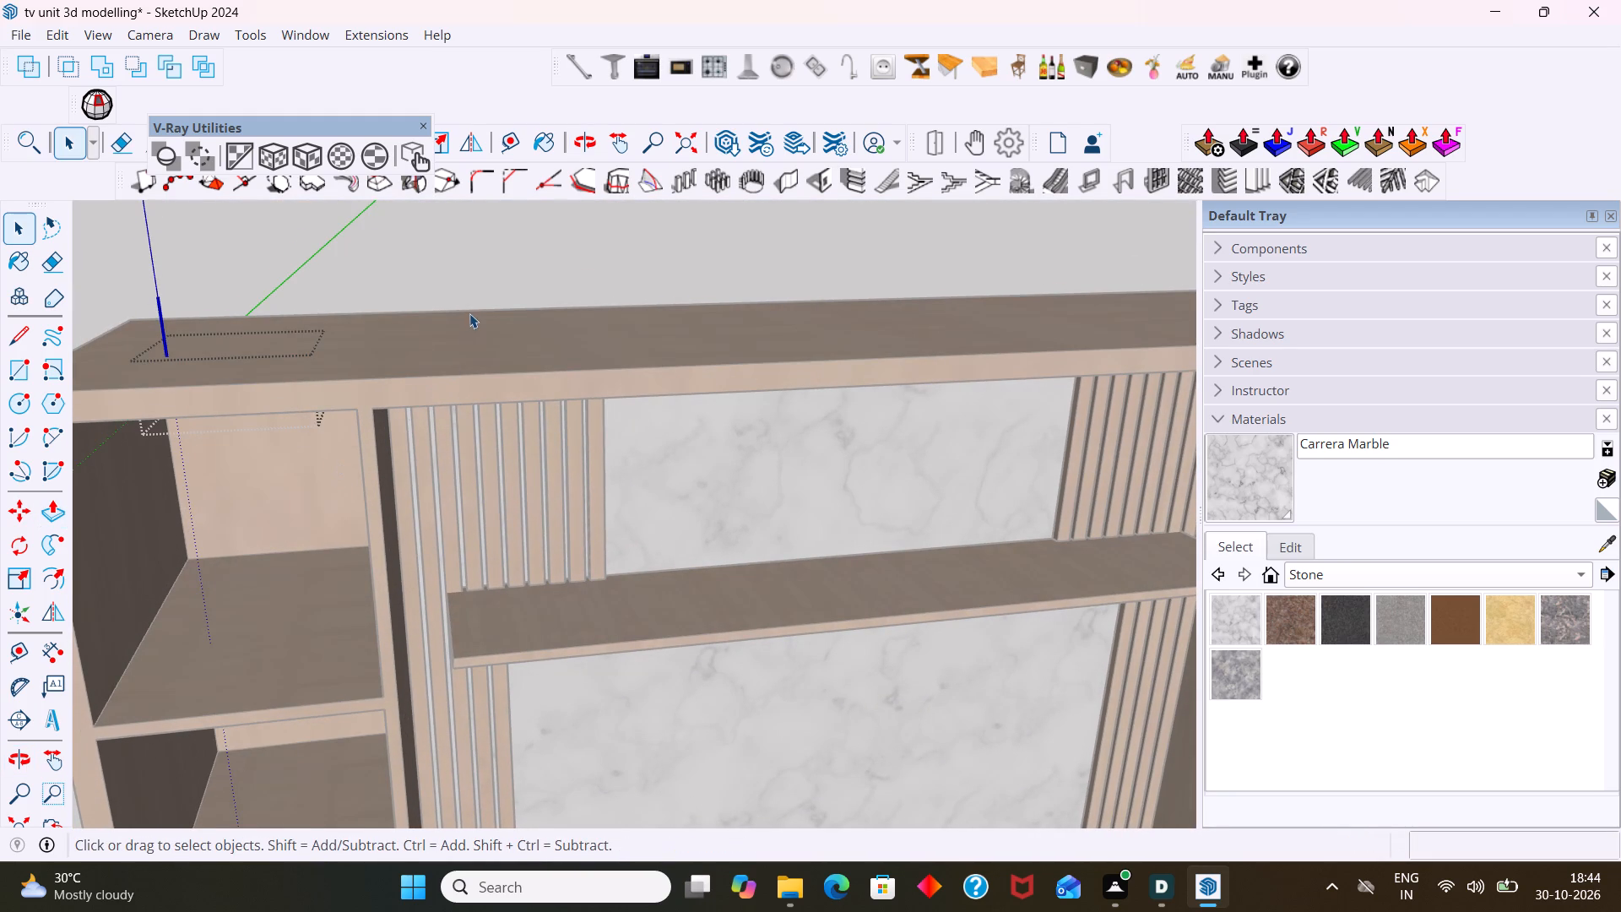
click(472, 289)
Examine the reshaped ceiling lights and the whole TV unit from the front, side, above and below.
scroll(478, 324, down, 9)
middle_drag(661, 334, 677, 250)
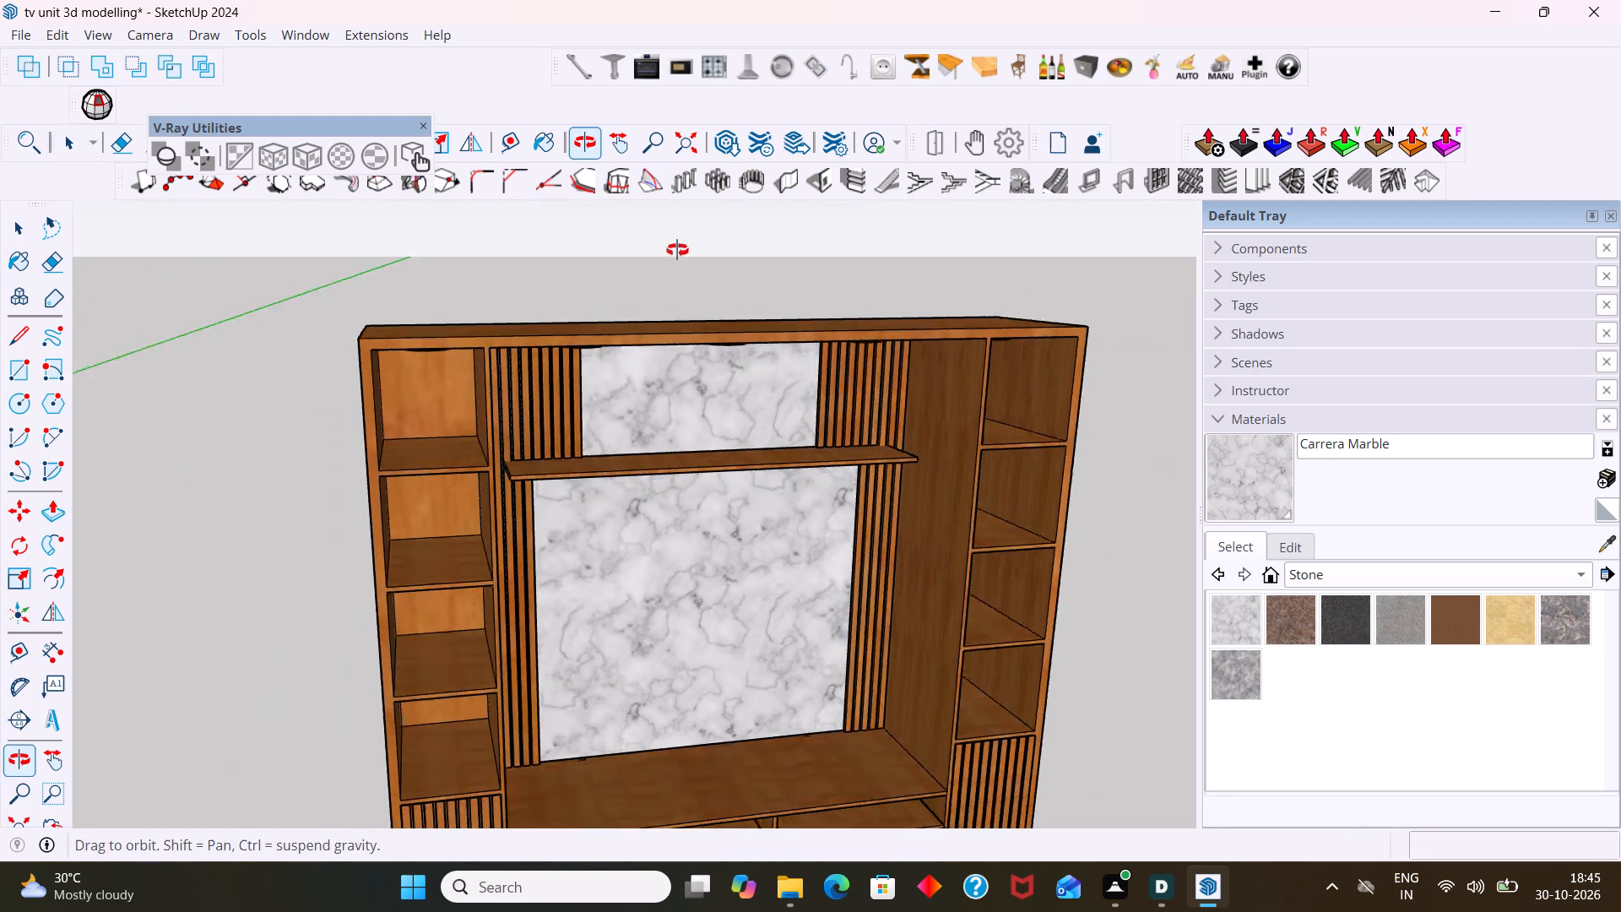
middle_drag(677, 250, 691, 133)
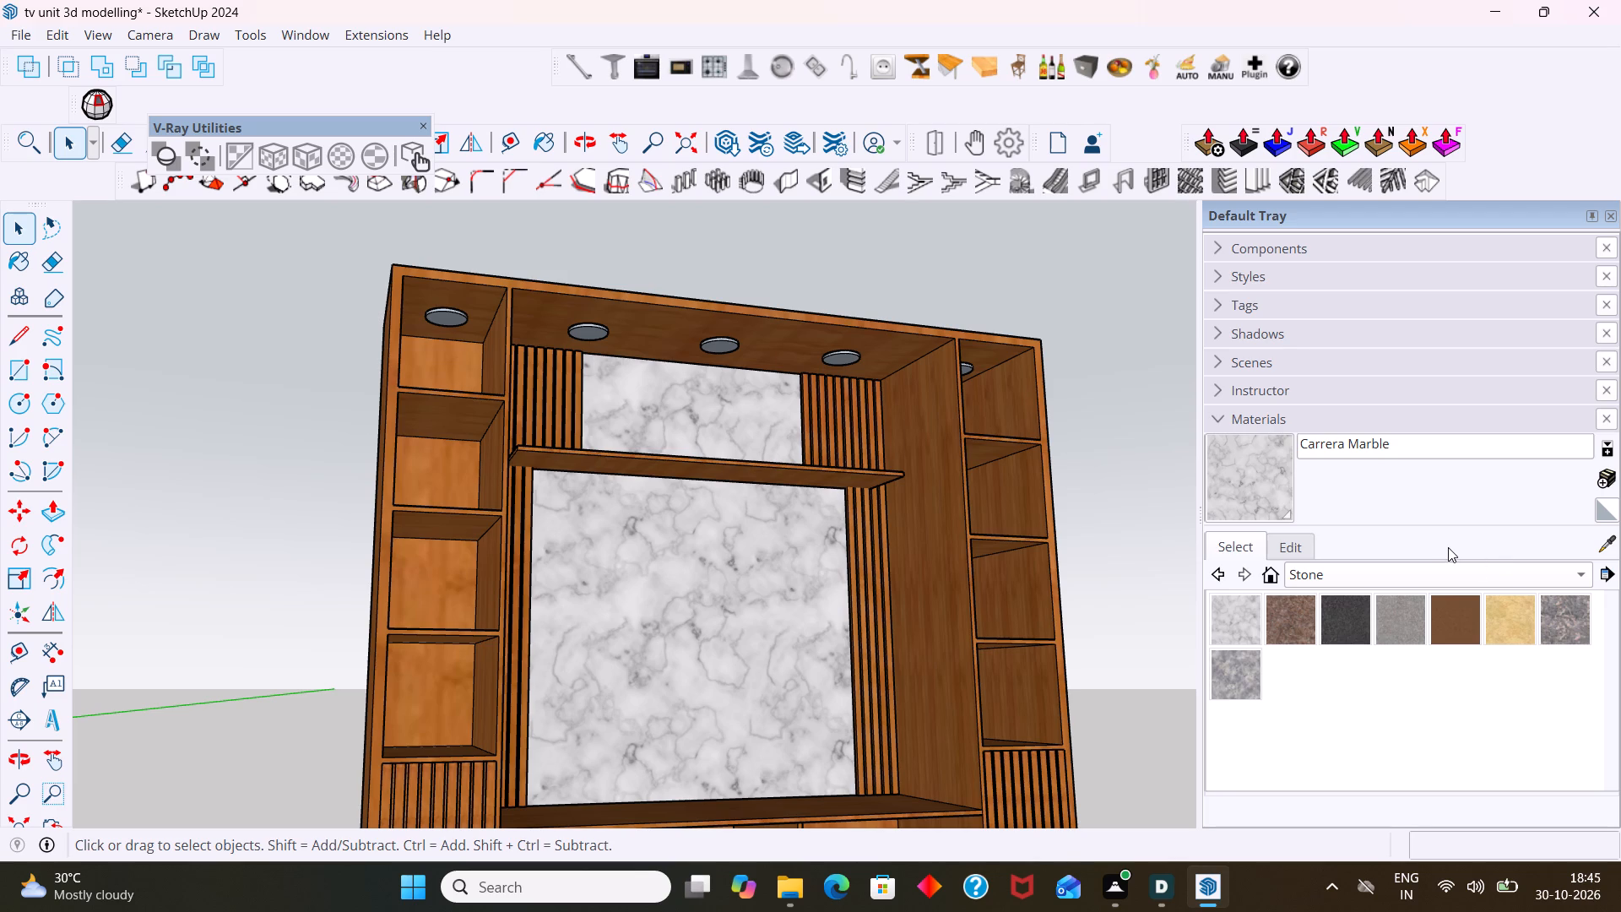
scroll(1359, 551, down, 10)
shift+middle_drag(1016, 479, 626, 497)
scroll(630, 484, down, 5)
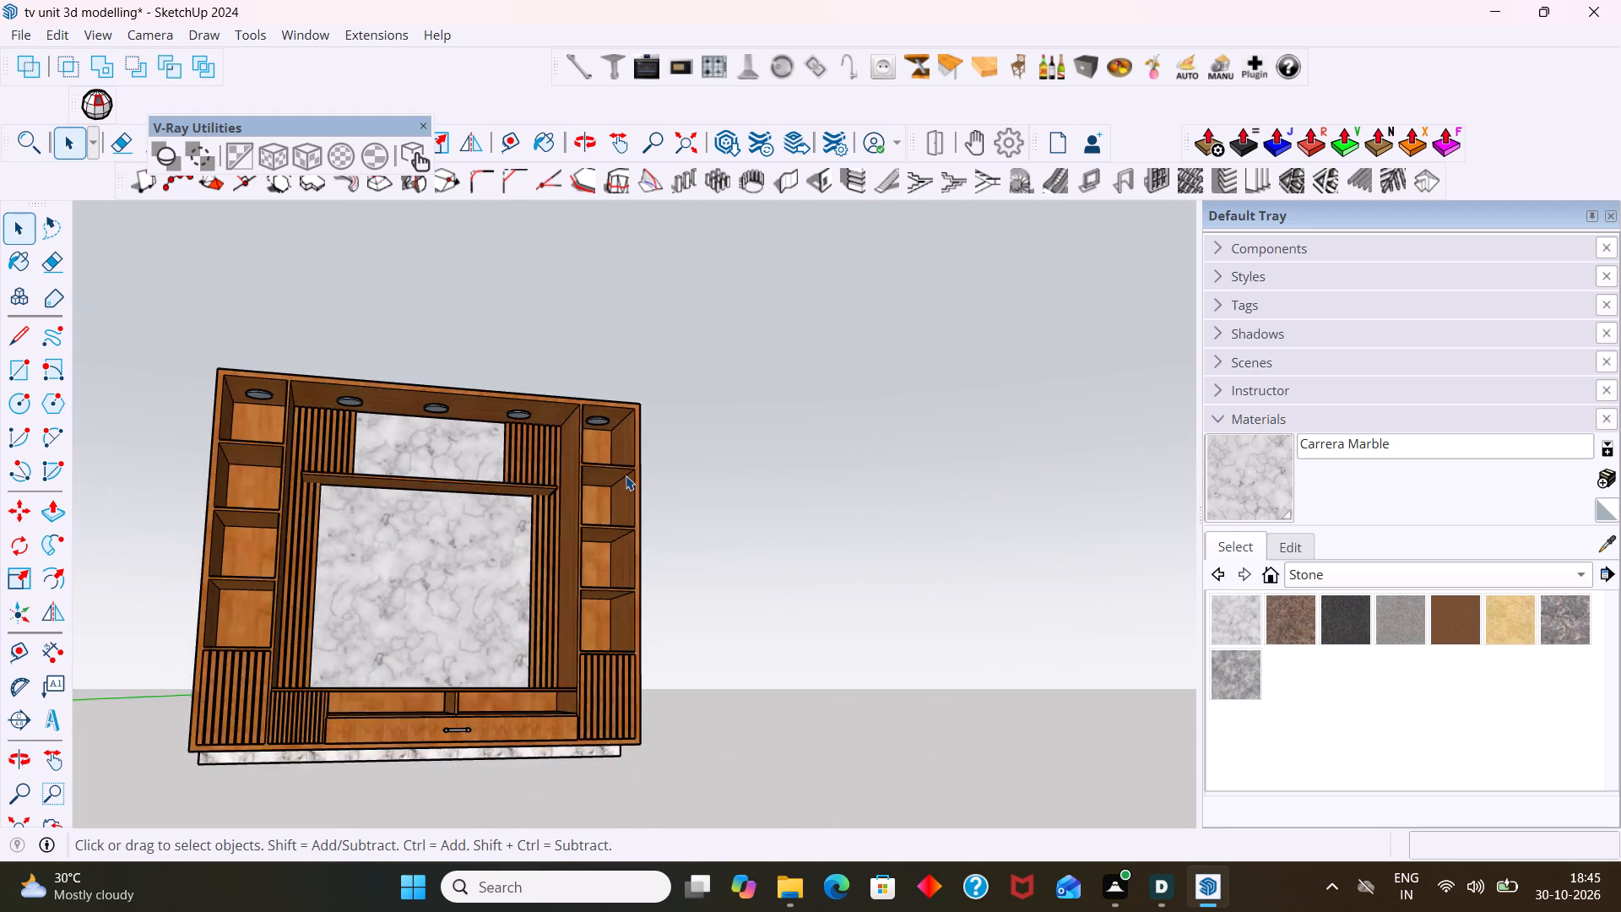
scroll(626, 475, down, 3)
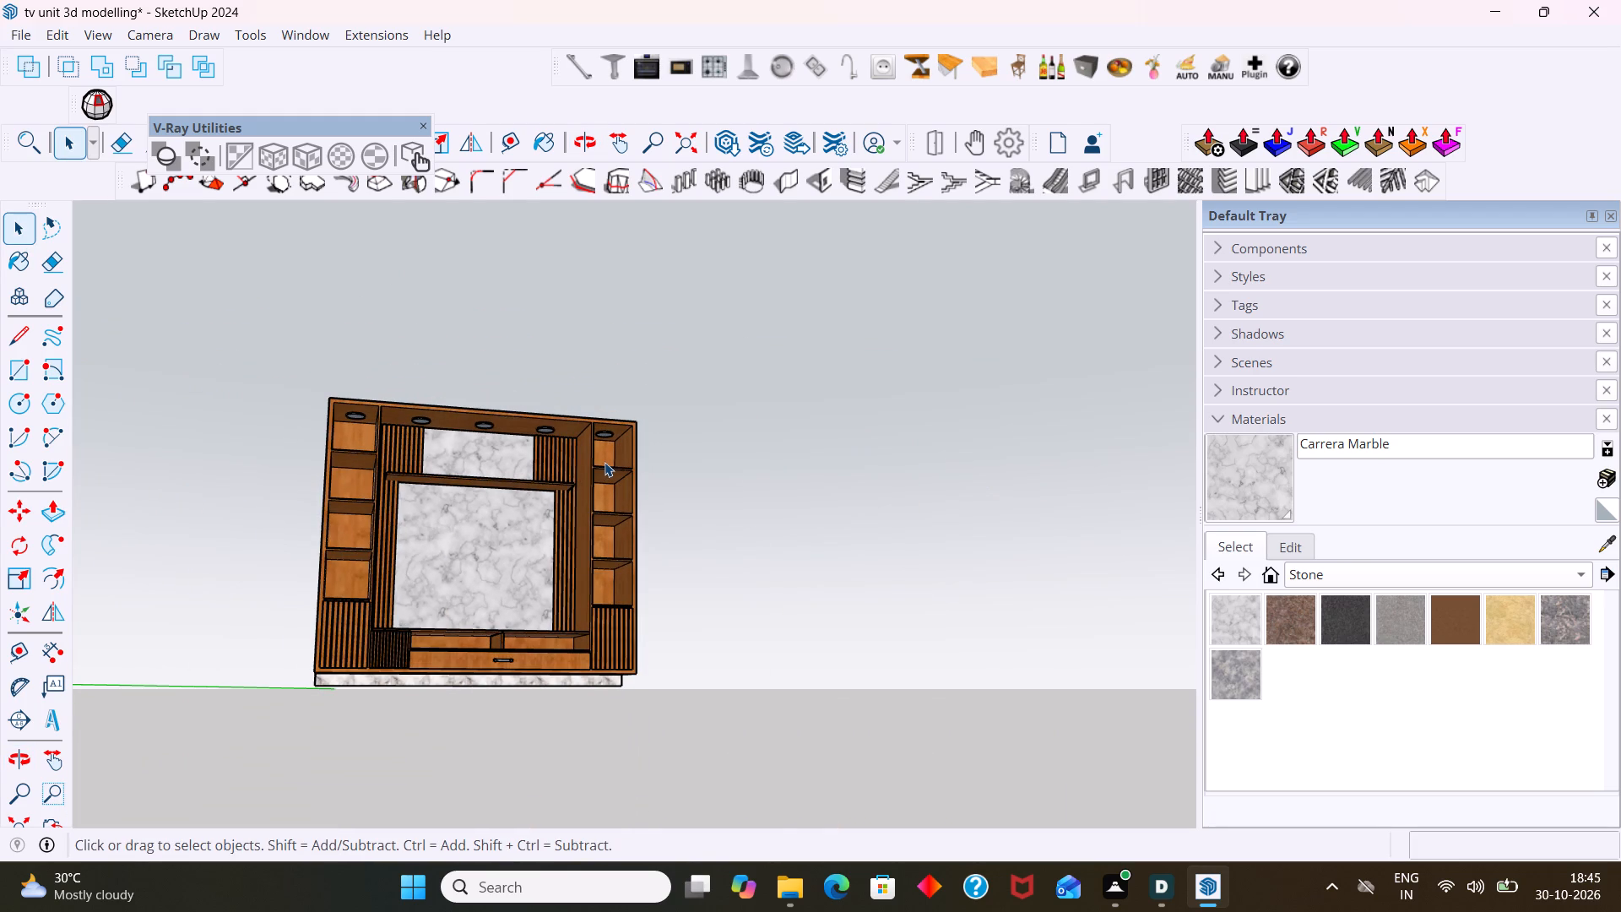
scroll(487, 472, up, 7)
middle_drag(485, 456, 978, 502)
scroll(870, 409, up, 3)
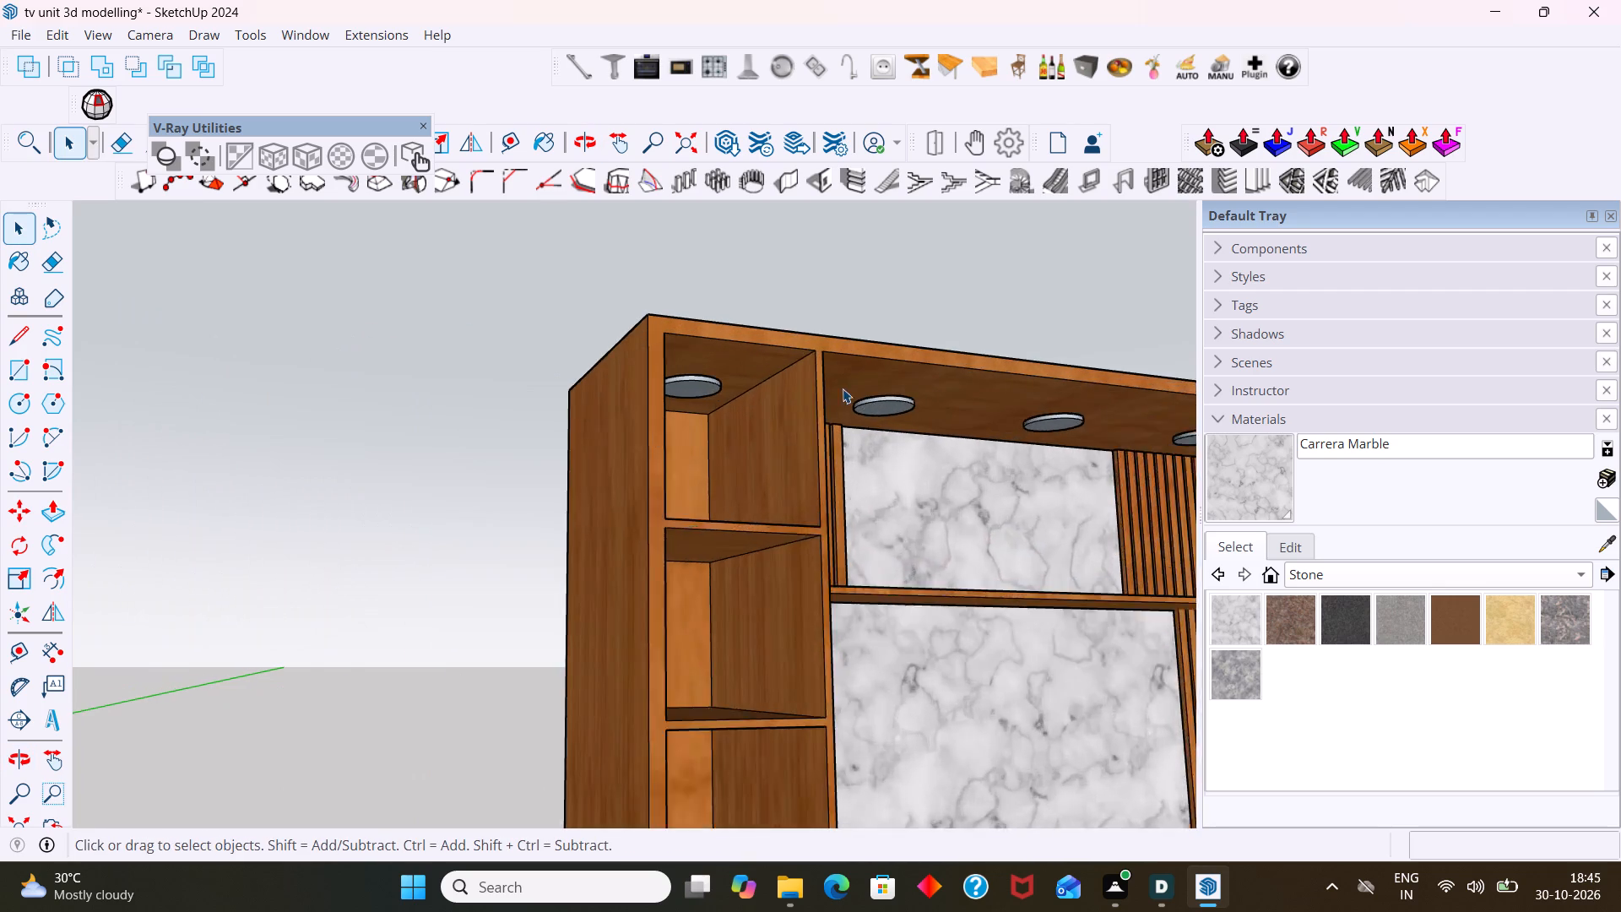
scroll(843, 388, up, 4)
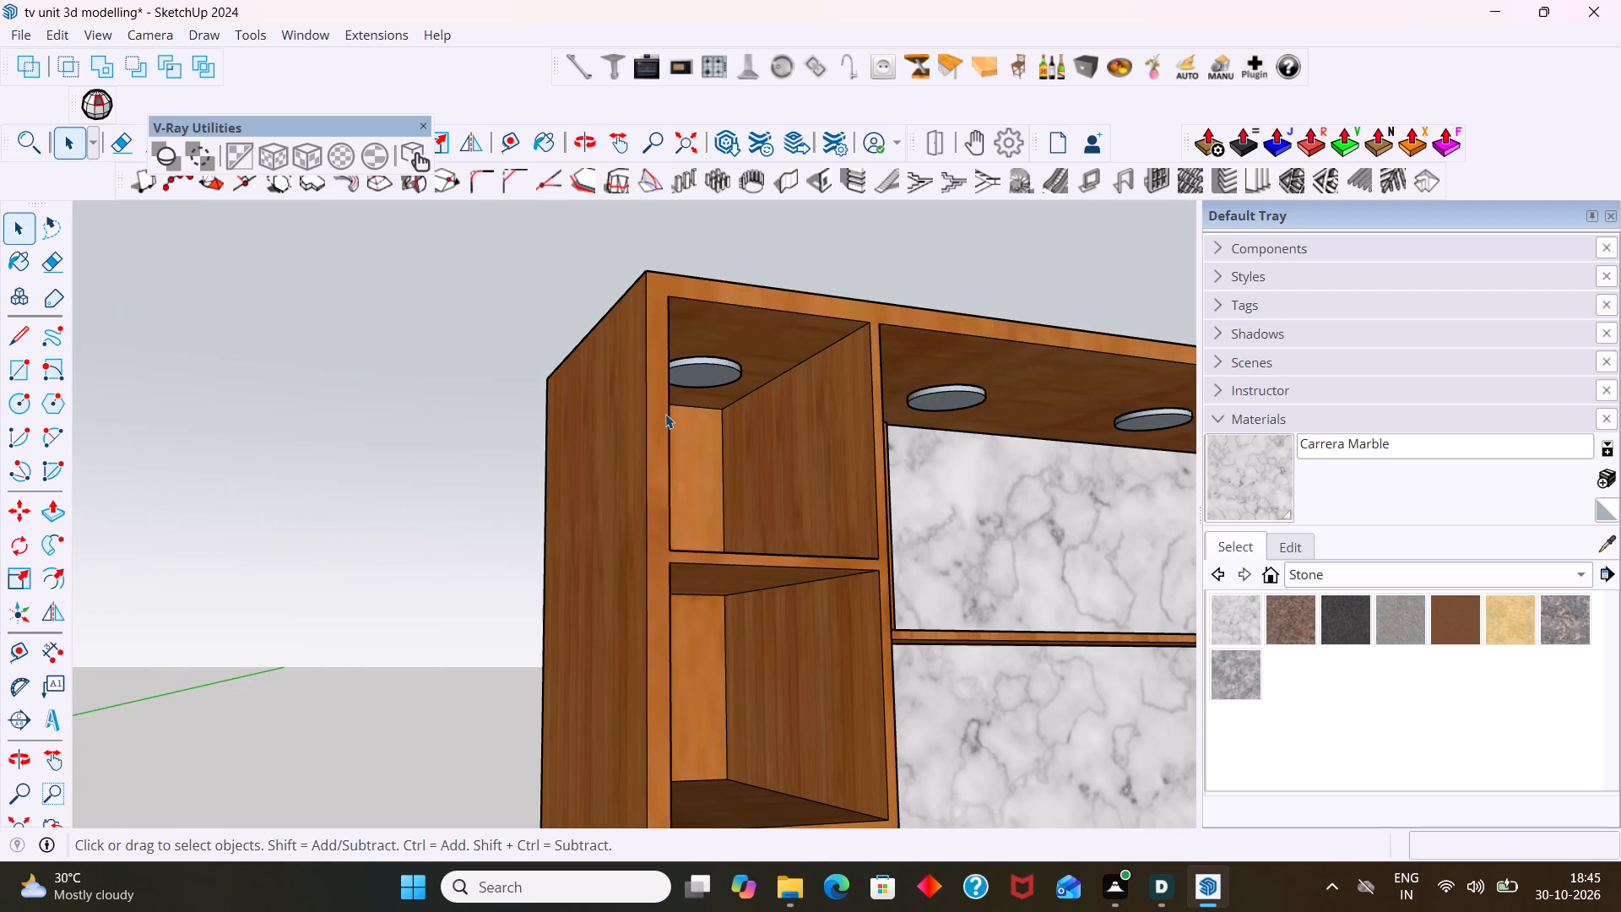
scroll(798, 399, down, 2)
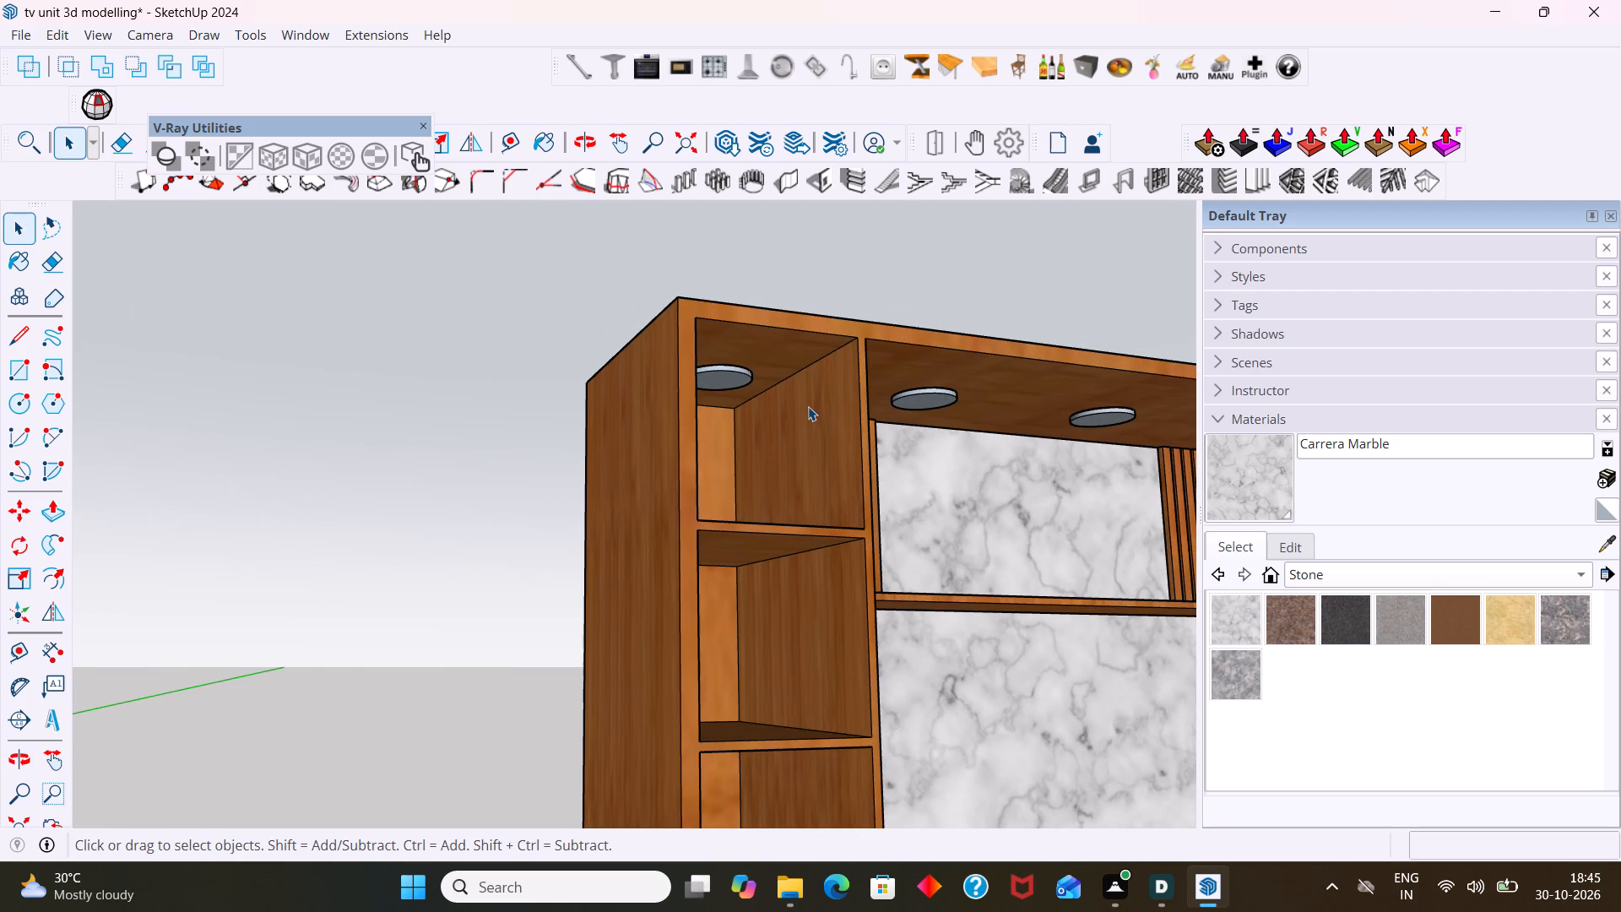
scroll(807, 406, down, 6)
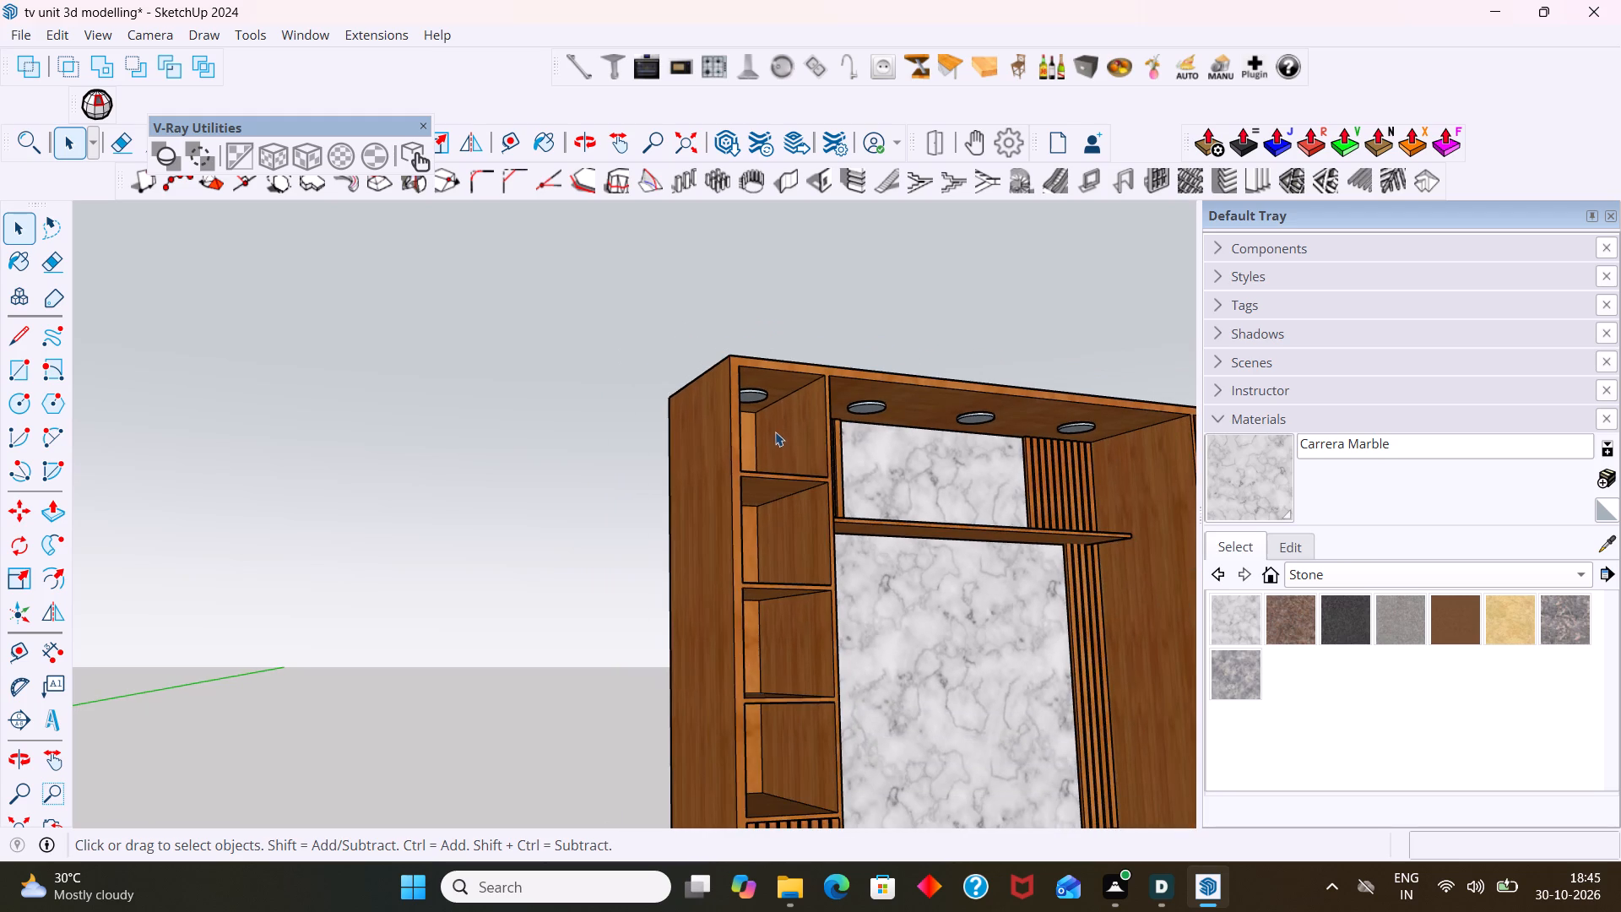
shift+middle_drag(883, 465, 502, 376)
scroll(528, 368, down, 4)
middle_drag(577, 444, 522, 562)
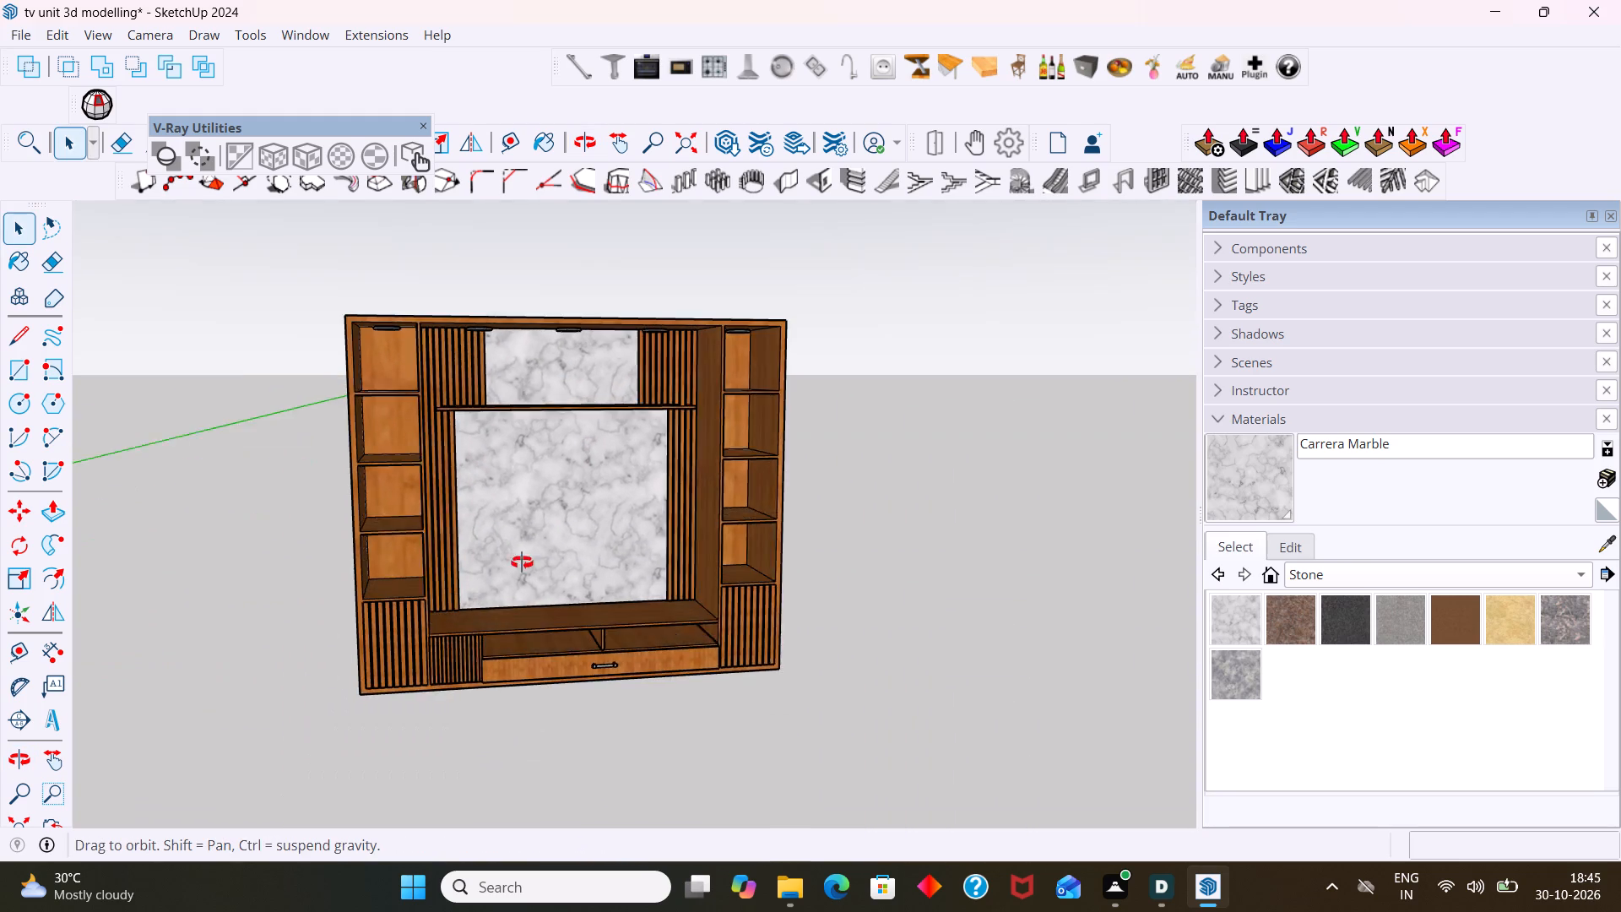
middle_drag(522, 562, 482, 538)
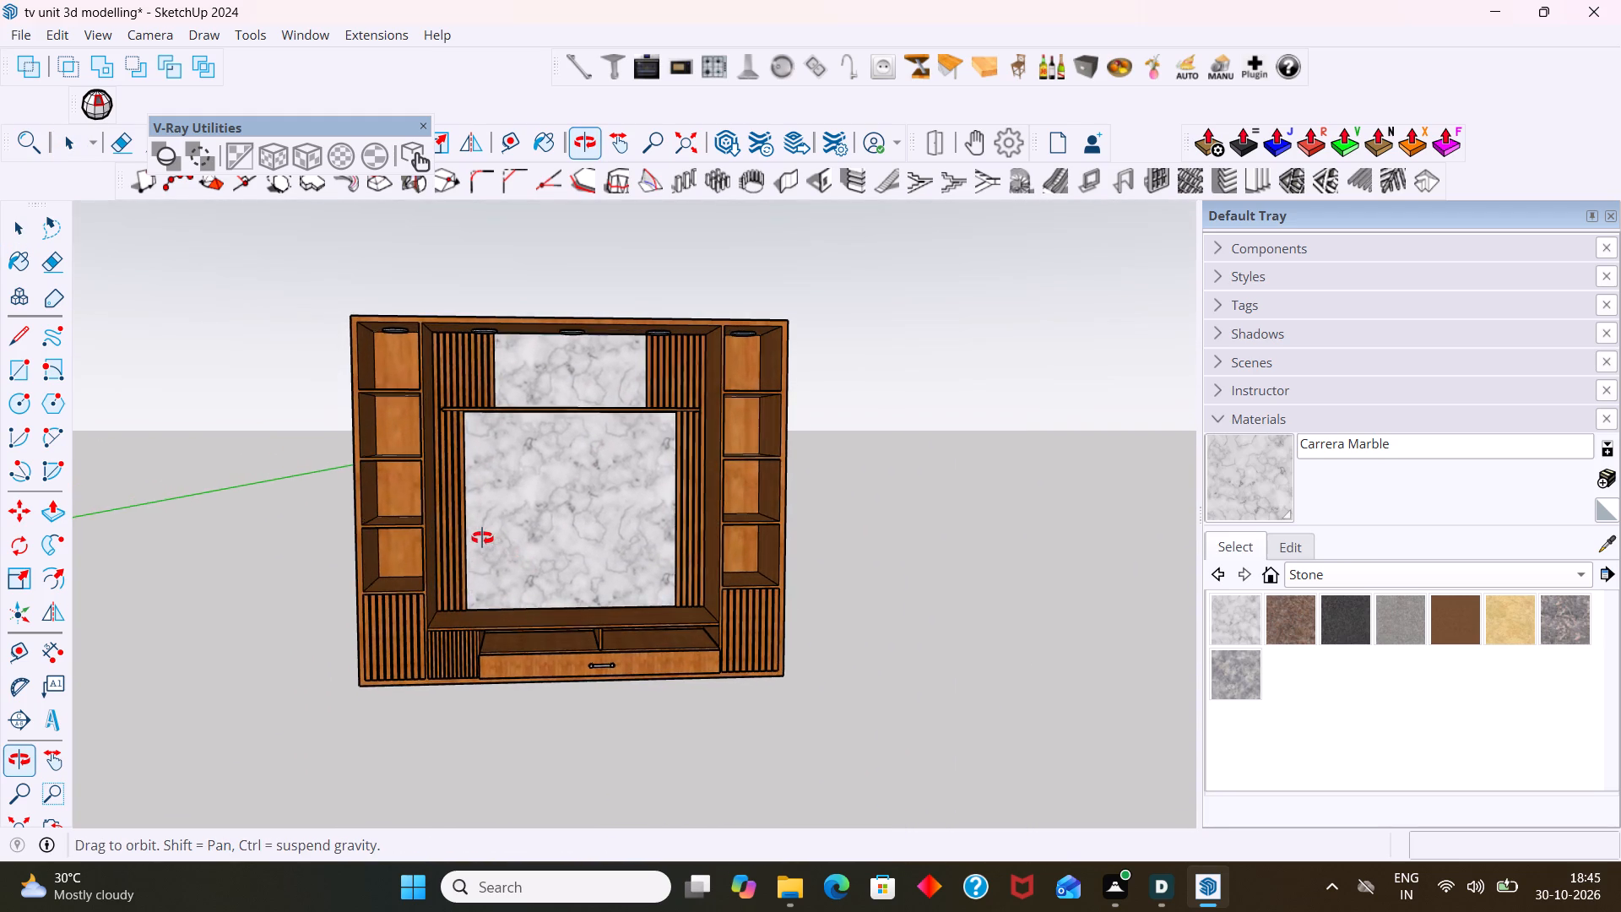
middle_drag(482, 538, 480, 538)
scroll(390, 443, up, 5)
middle_drag(411, 403, 395, 508)
scroll(404, 486, down, 1)
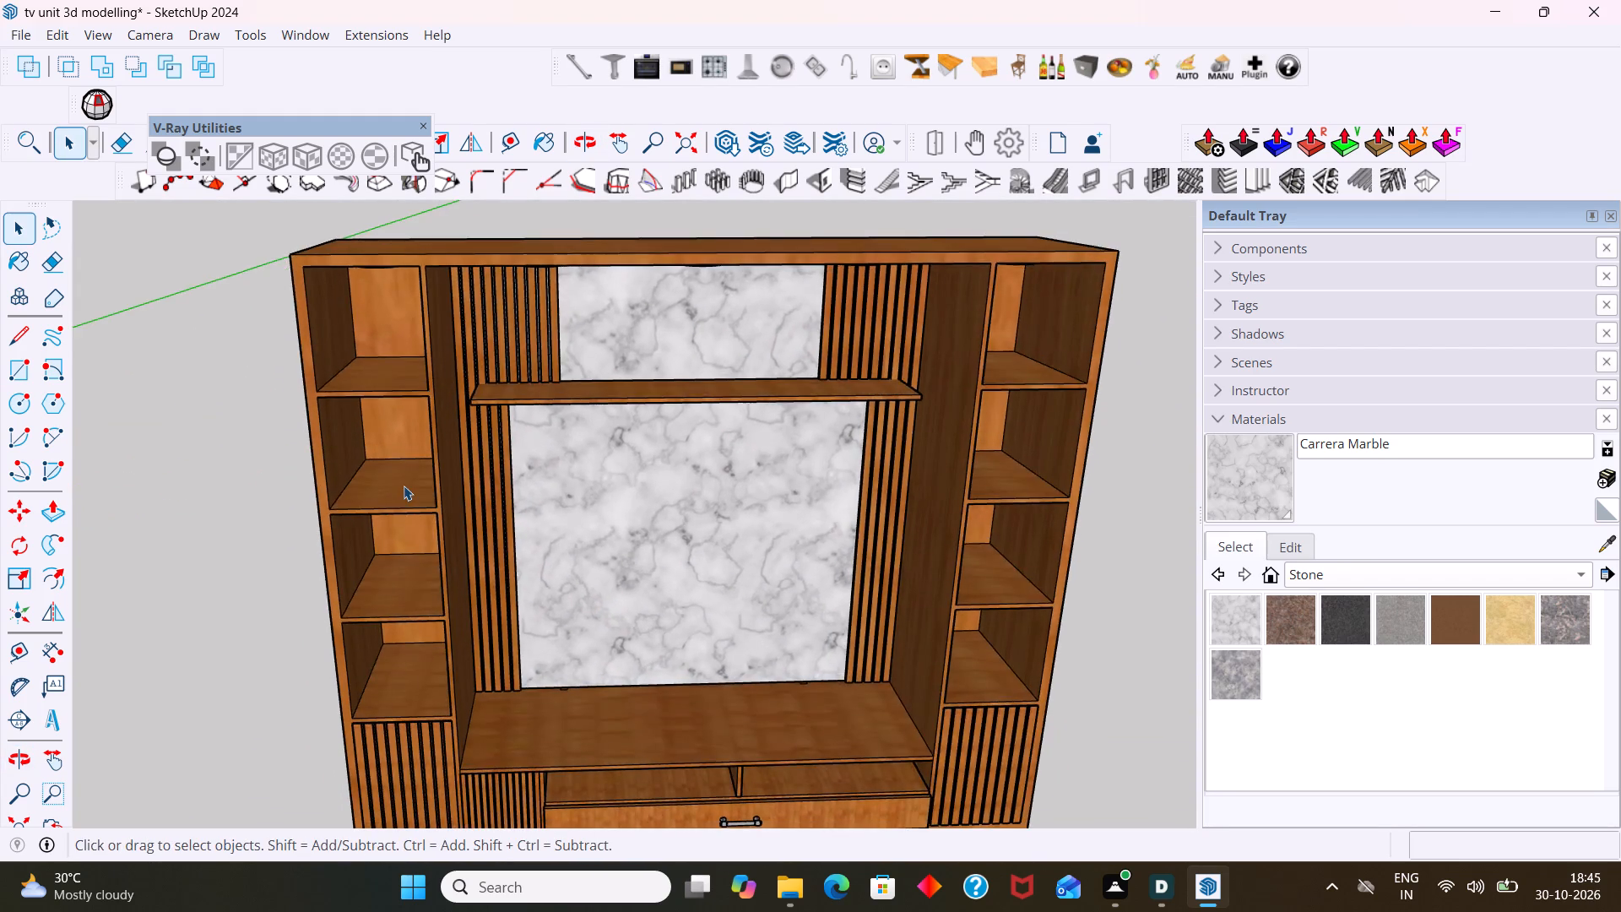
Examine the whole TV unit from the front and side, including its lower drawer and handle.
scroll(404, 486, down, 7)
middle_drag(428, 505, 430, 405)
scroll(491, 524, up, 4)
shift+middle_drag(529, 556, 539, 474)
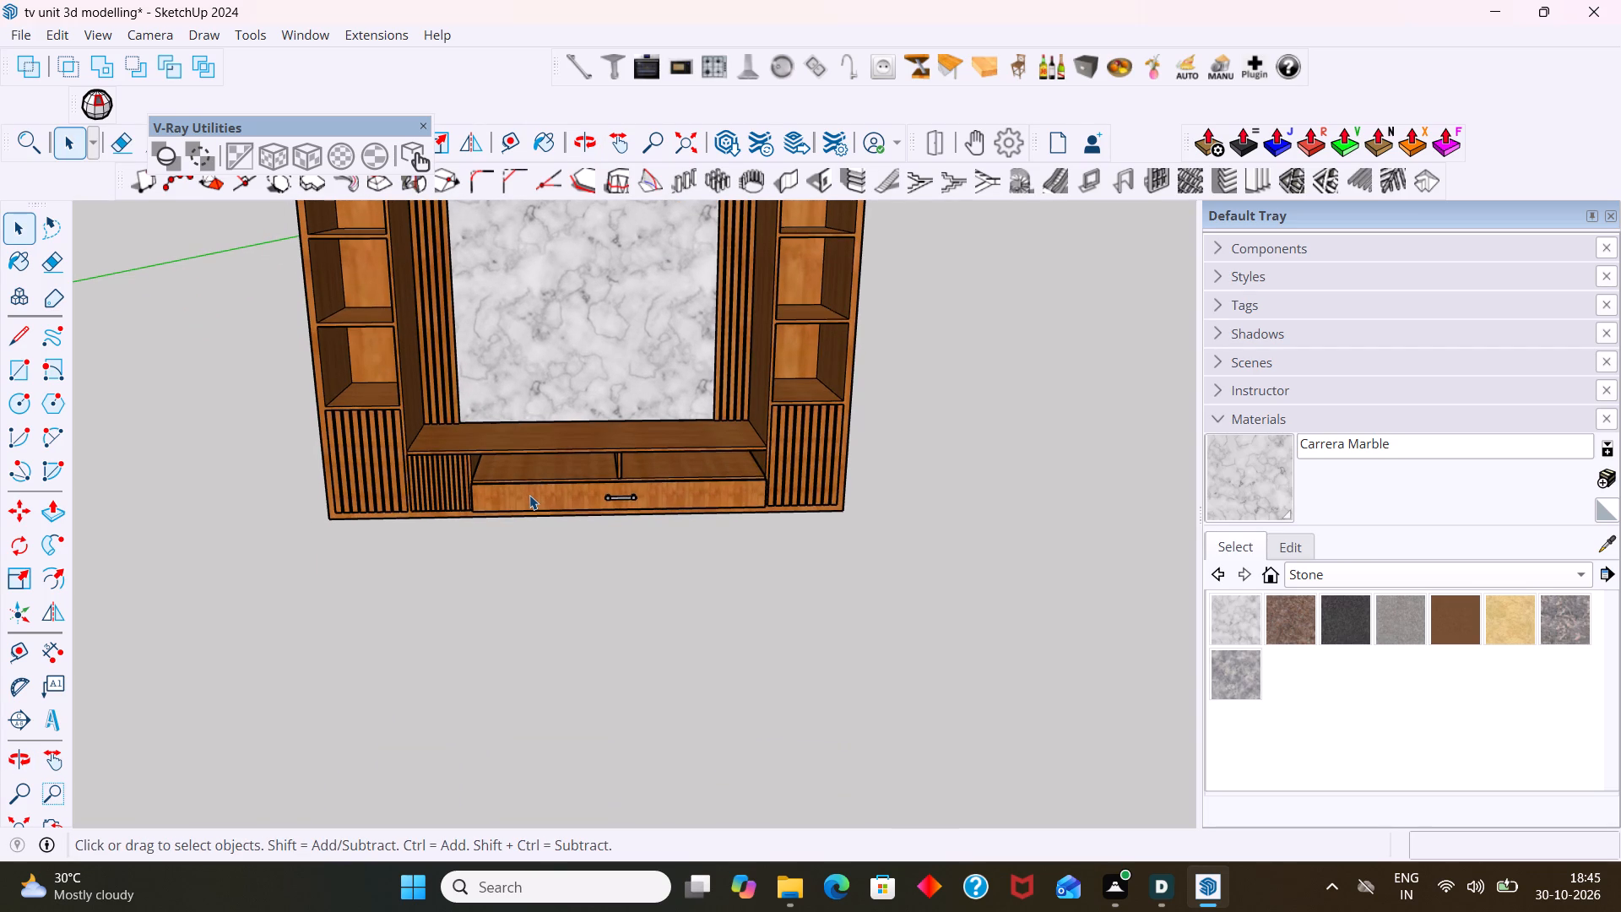
scroll(564, 508, down, 4)
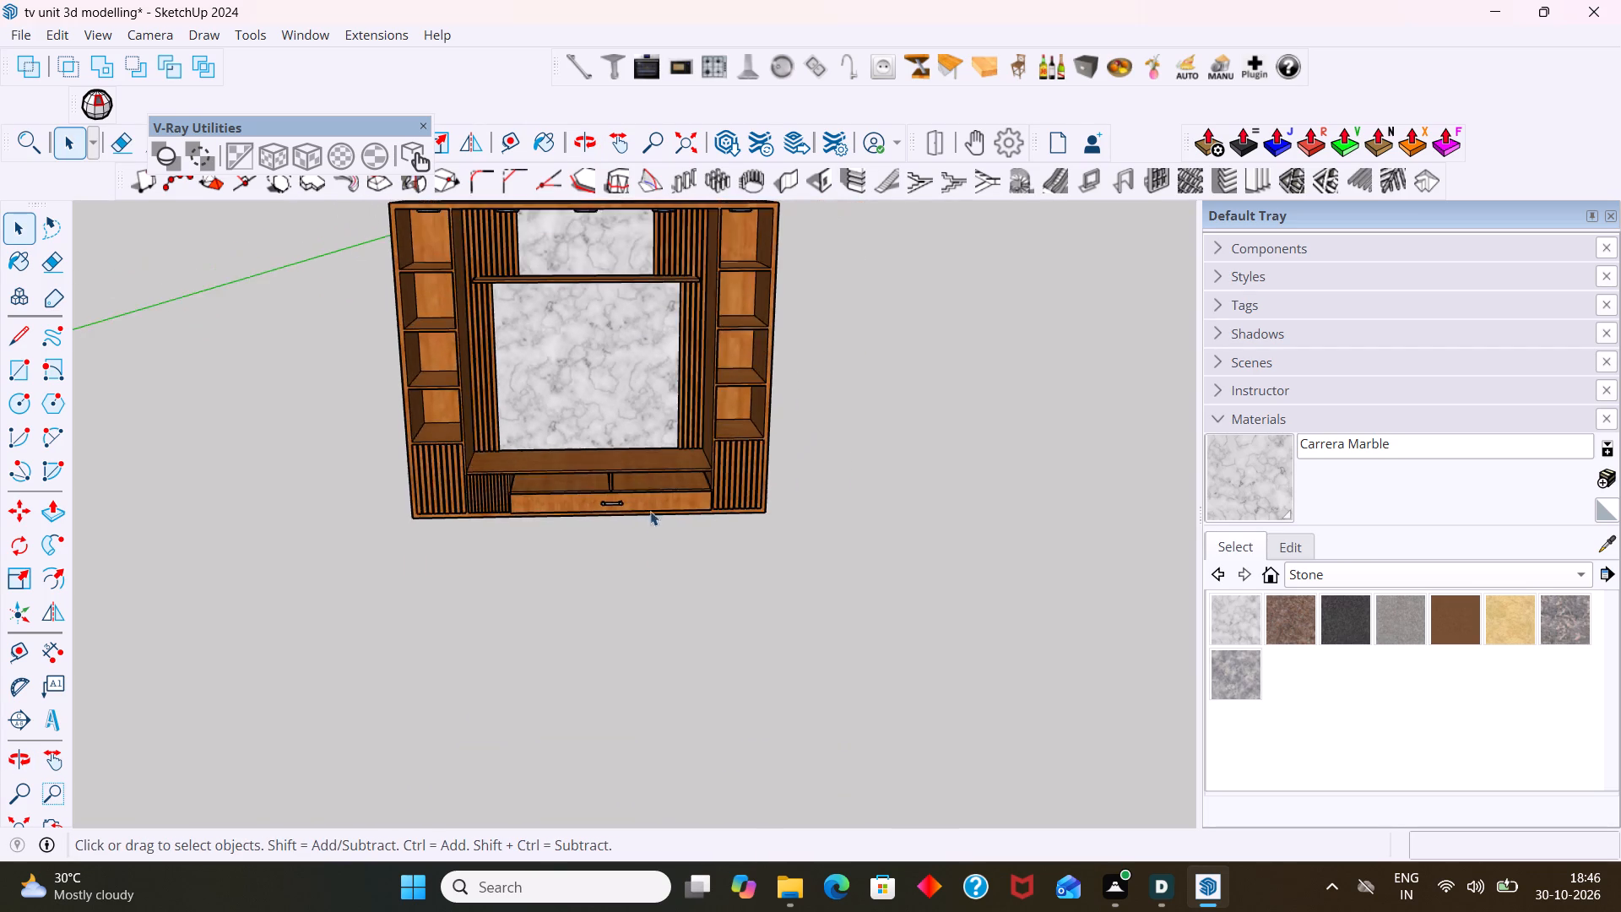
scroll(650, 511, down, 3)
middle_drag(661, 548, 687, 567)
scroll(721, 529, up, 1)
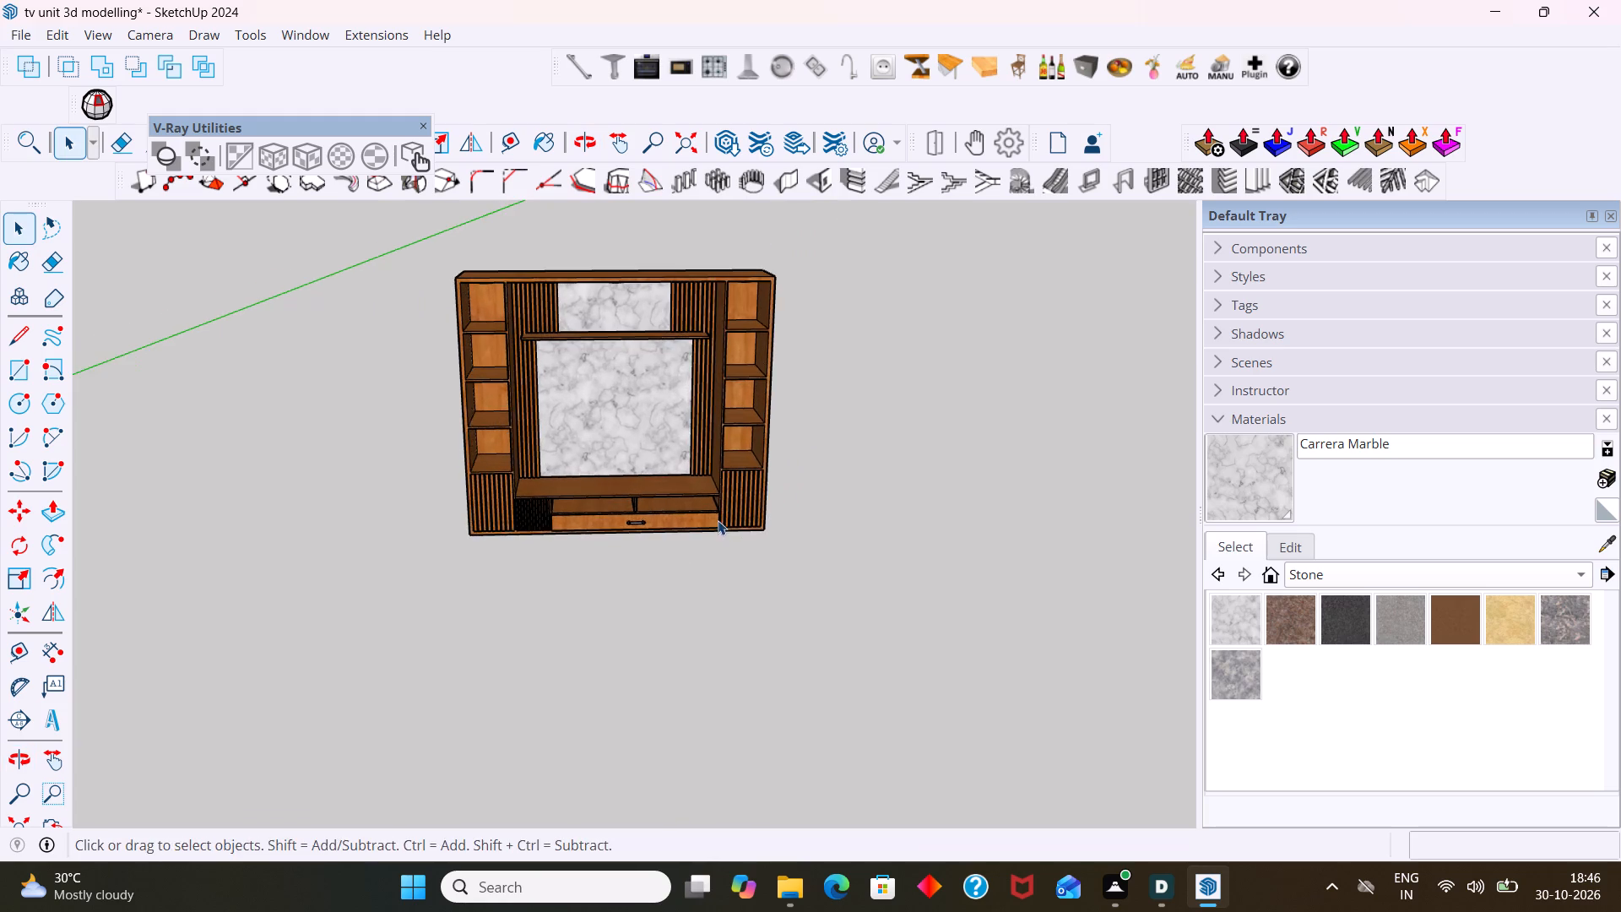
shift+middle_drag(718, 519, 556, 528)
scroll(494, 341, up, 6)
middle_drag(420, 360, 756, 366)
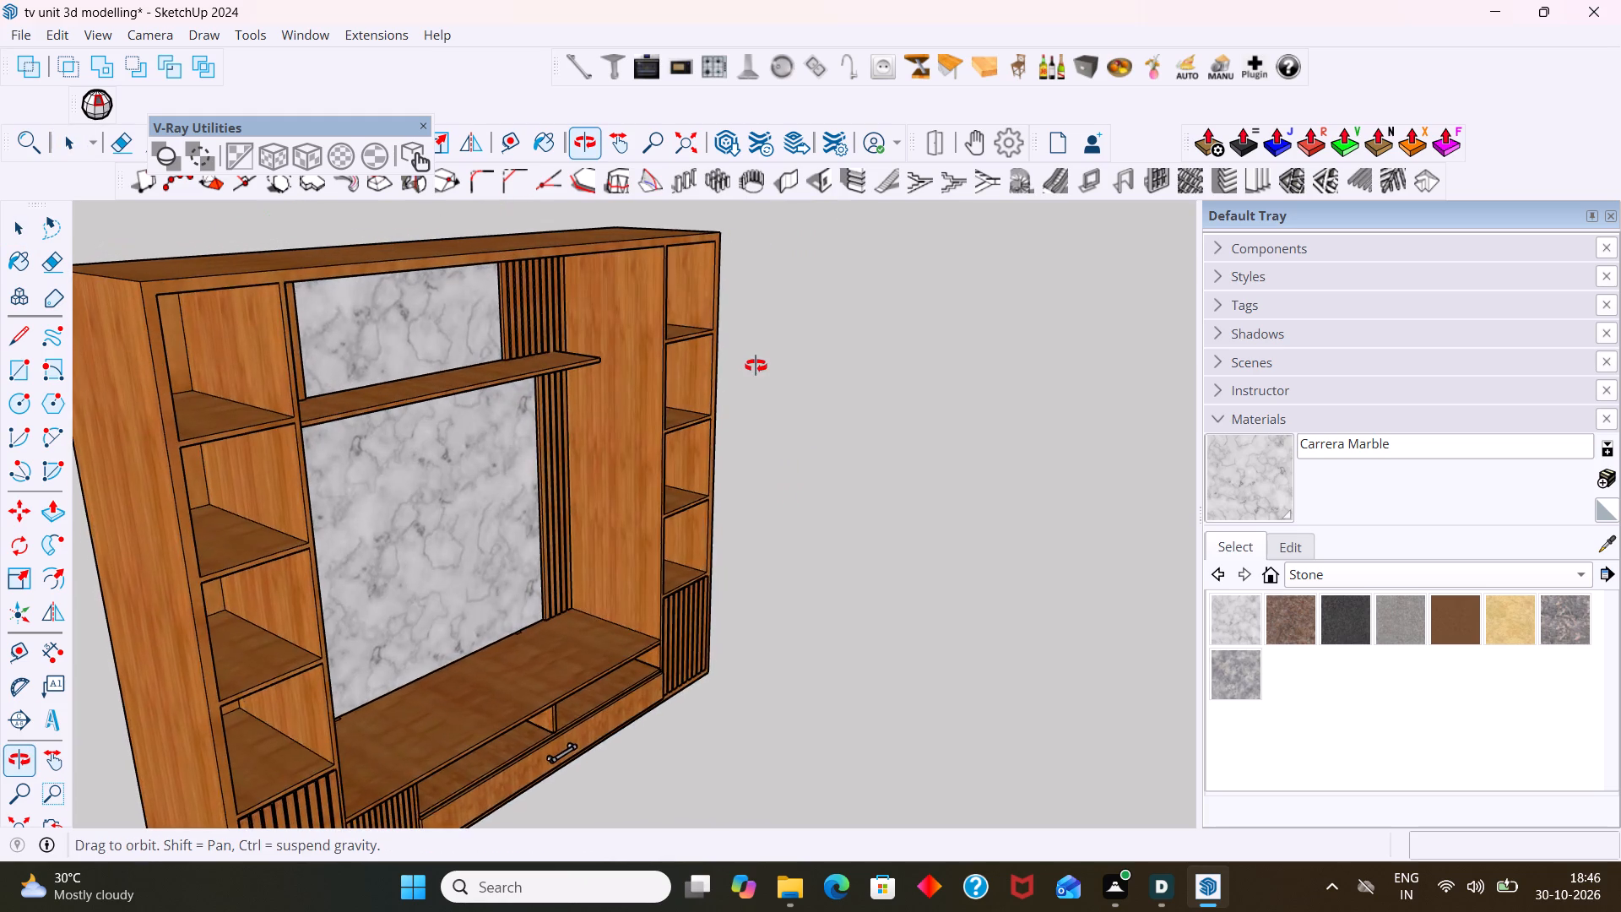
middle_drag(756, 366, 470, 377)
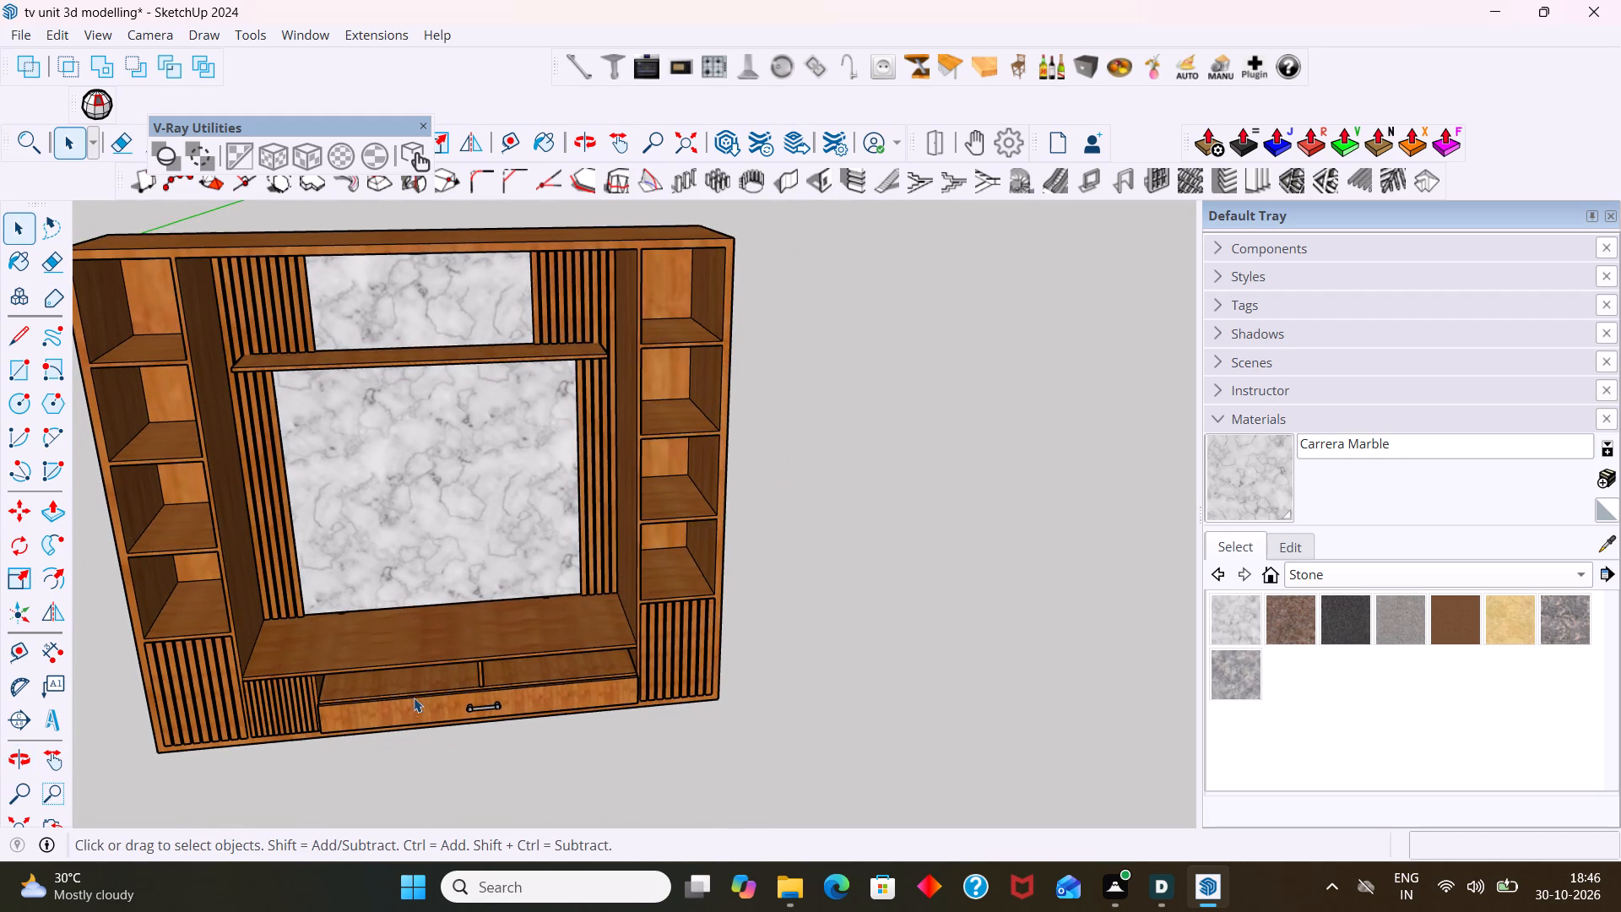
scroll(413, 701, up, 4)
scroll(519, 709, up, 1)
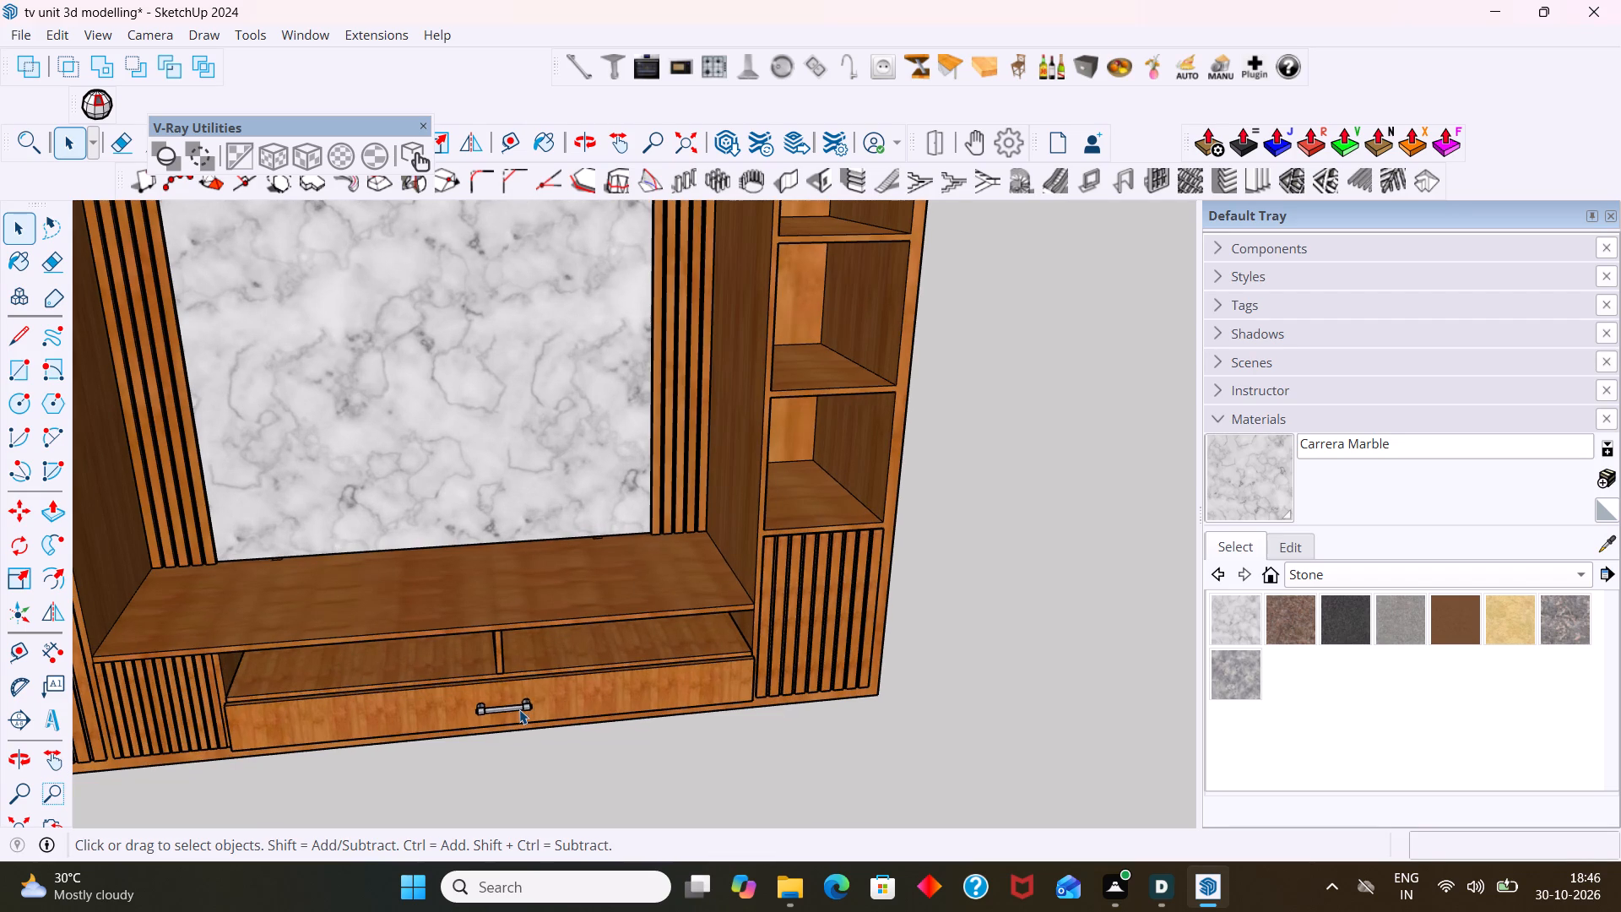
Place another drawer handle component at the middle of the narrow louvered front beside the long drawer.
scroll(529, 688, down, 2)
click(578, 73)
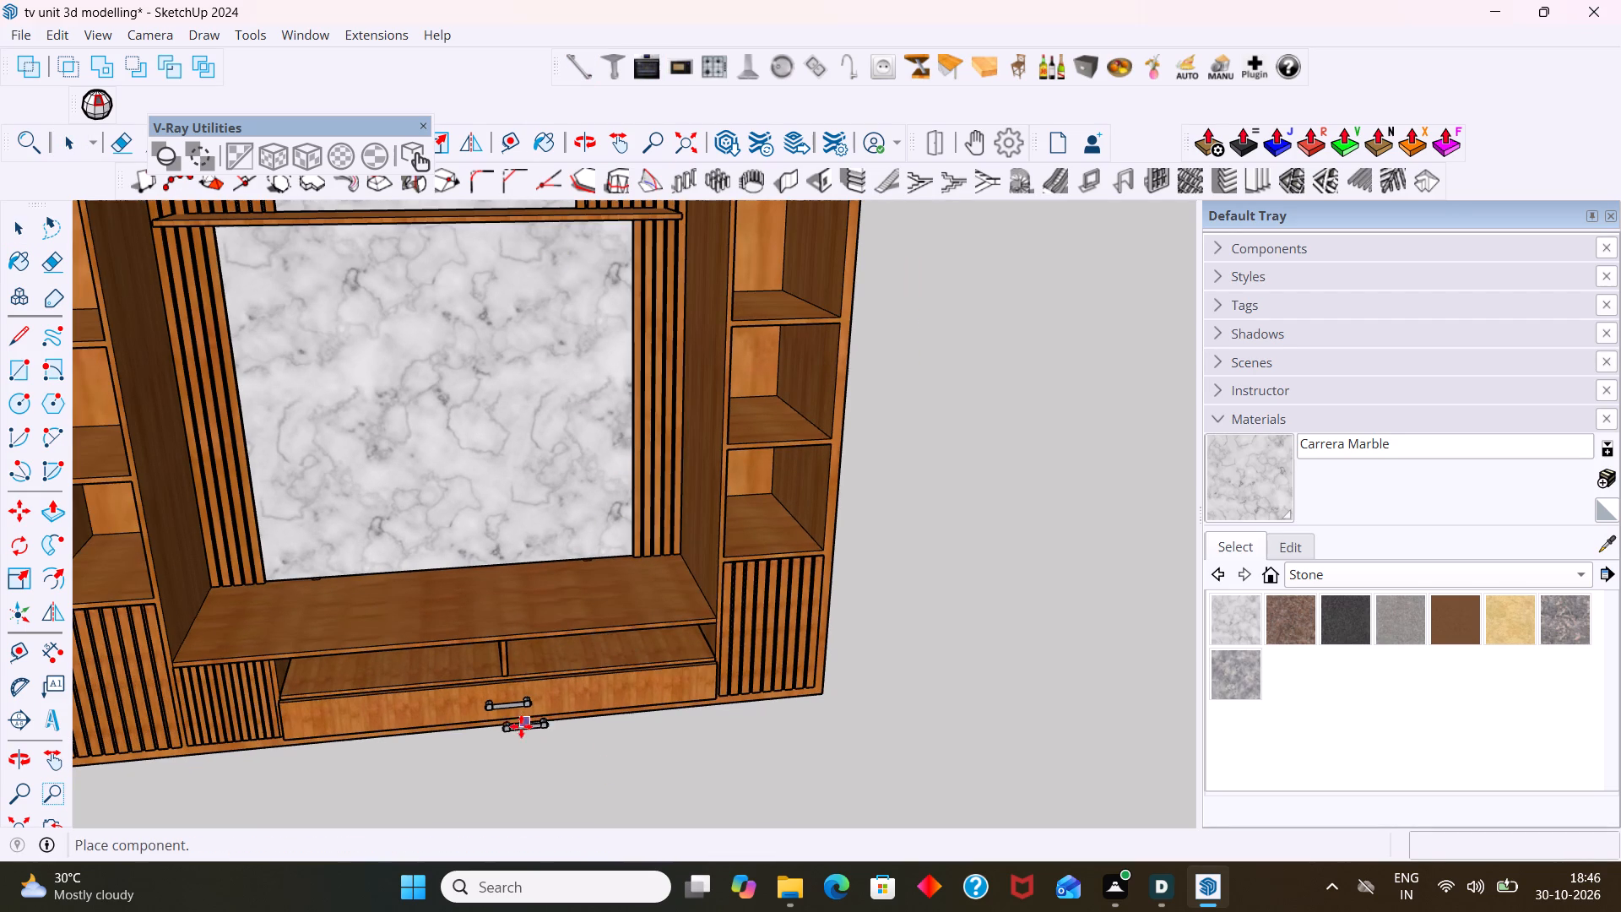
shift+middle_drag(517, 719, 730, 639)
scroll(716, 632, down, 1)
scroll(587, 595, up, 6)
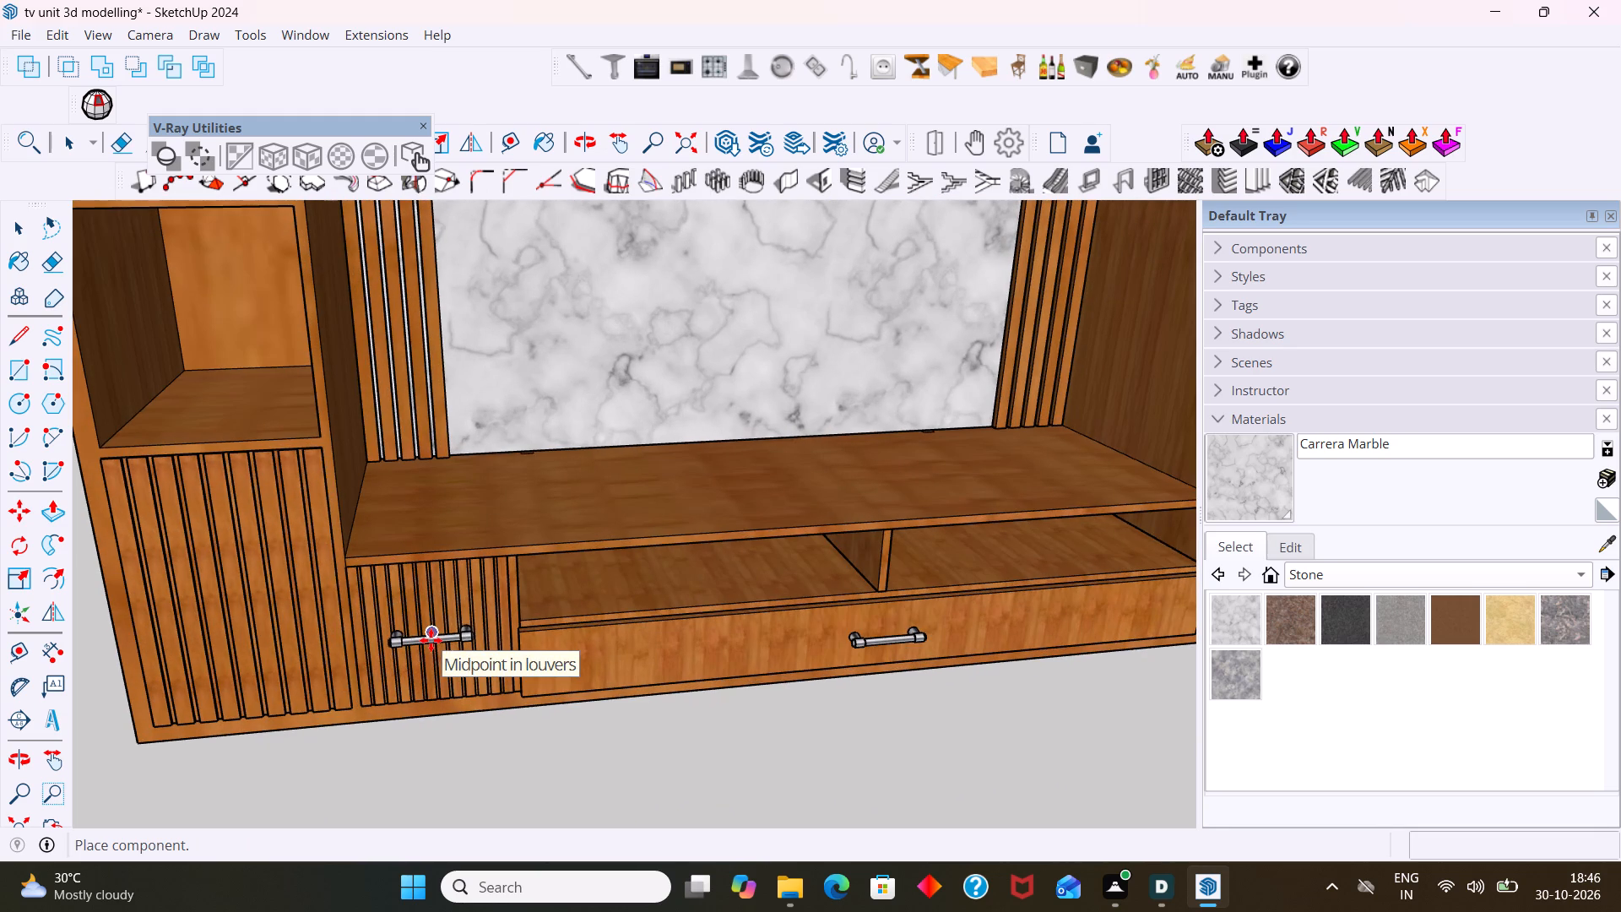
click(431, 640)
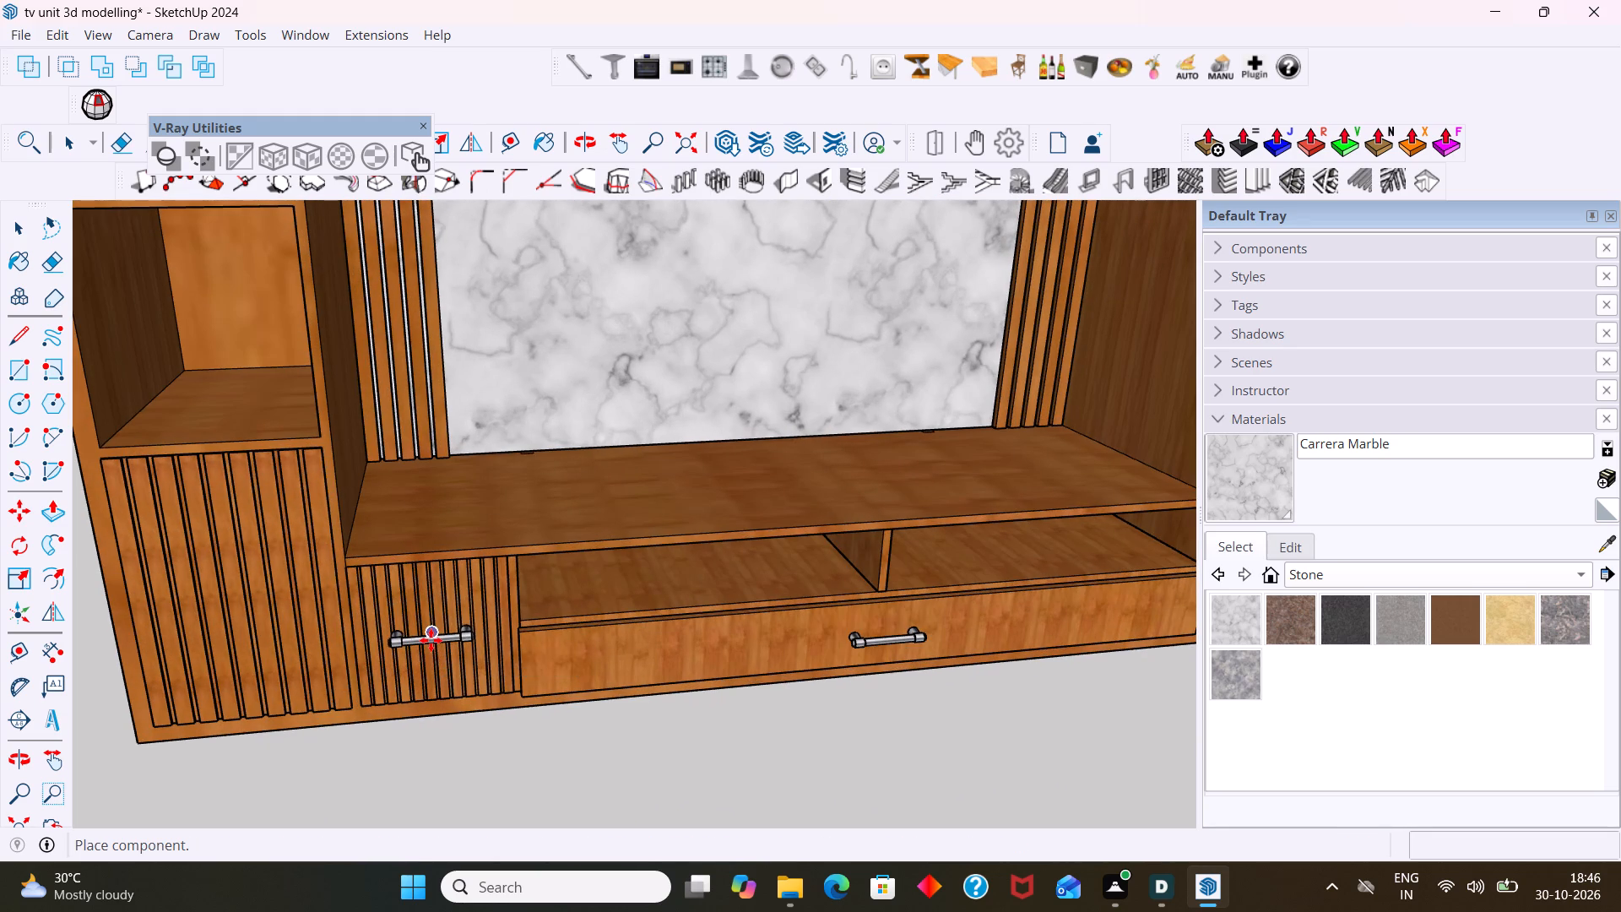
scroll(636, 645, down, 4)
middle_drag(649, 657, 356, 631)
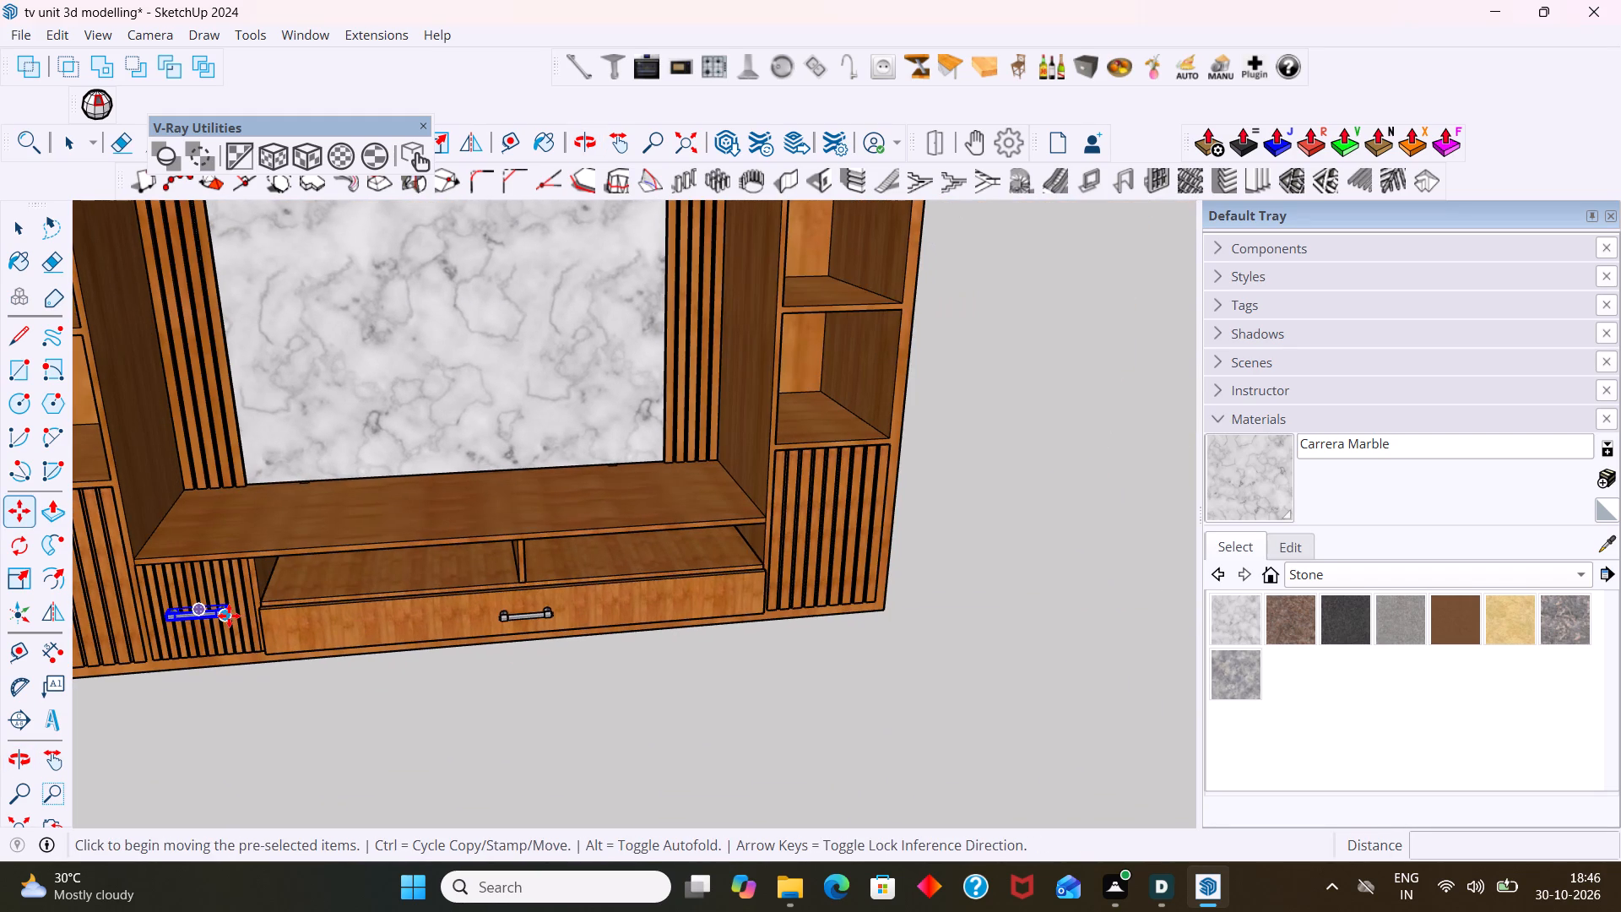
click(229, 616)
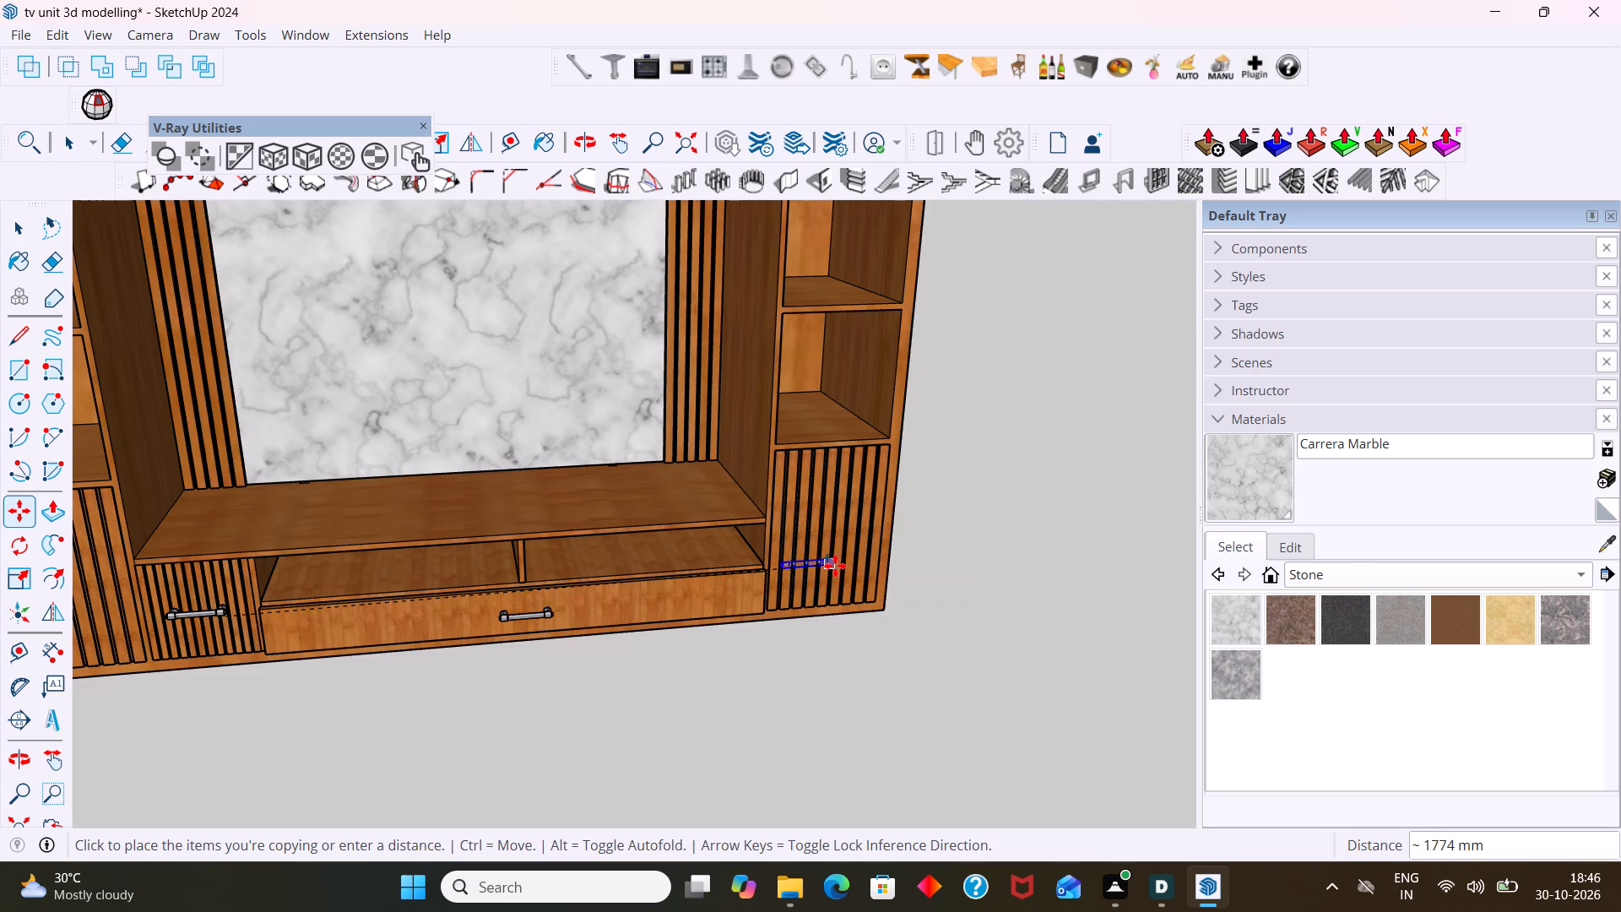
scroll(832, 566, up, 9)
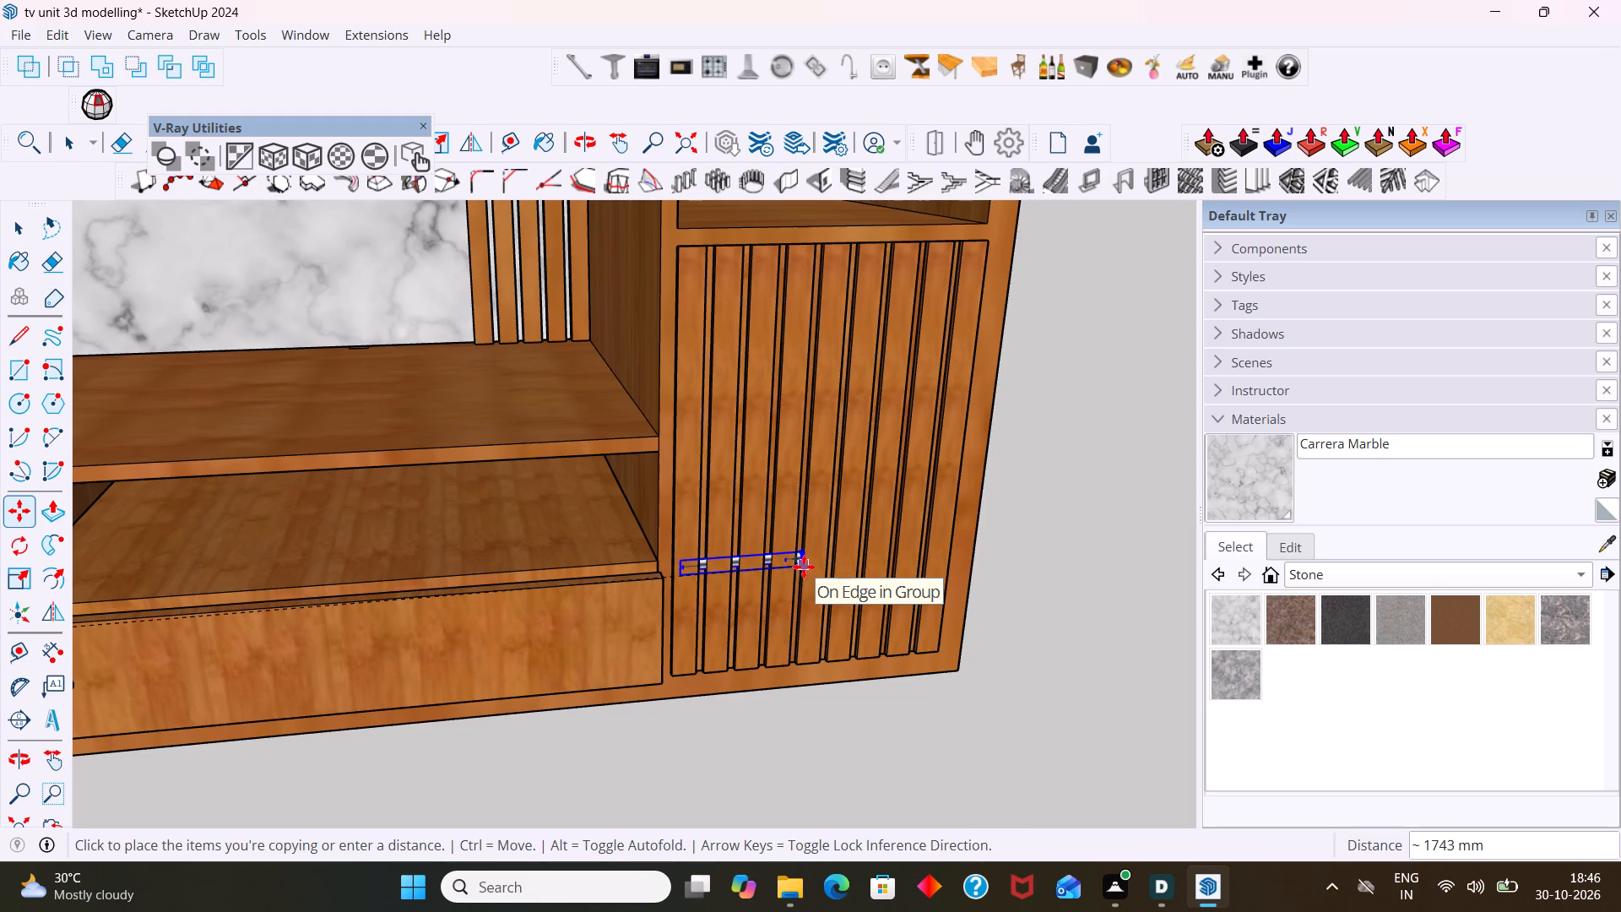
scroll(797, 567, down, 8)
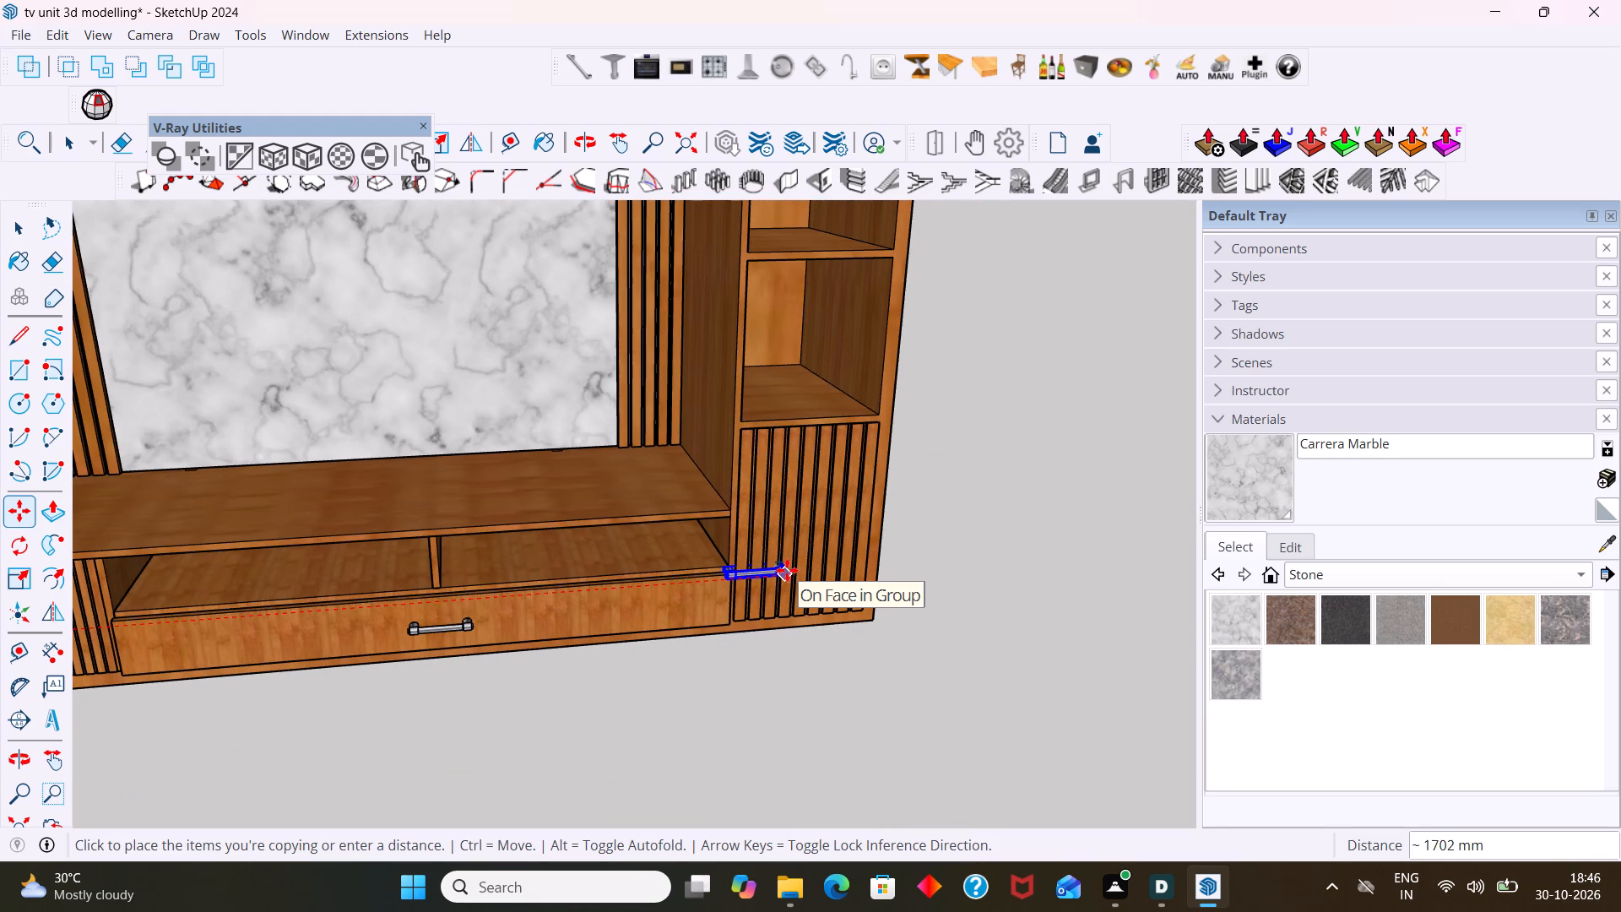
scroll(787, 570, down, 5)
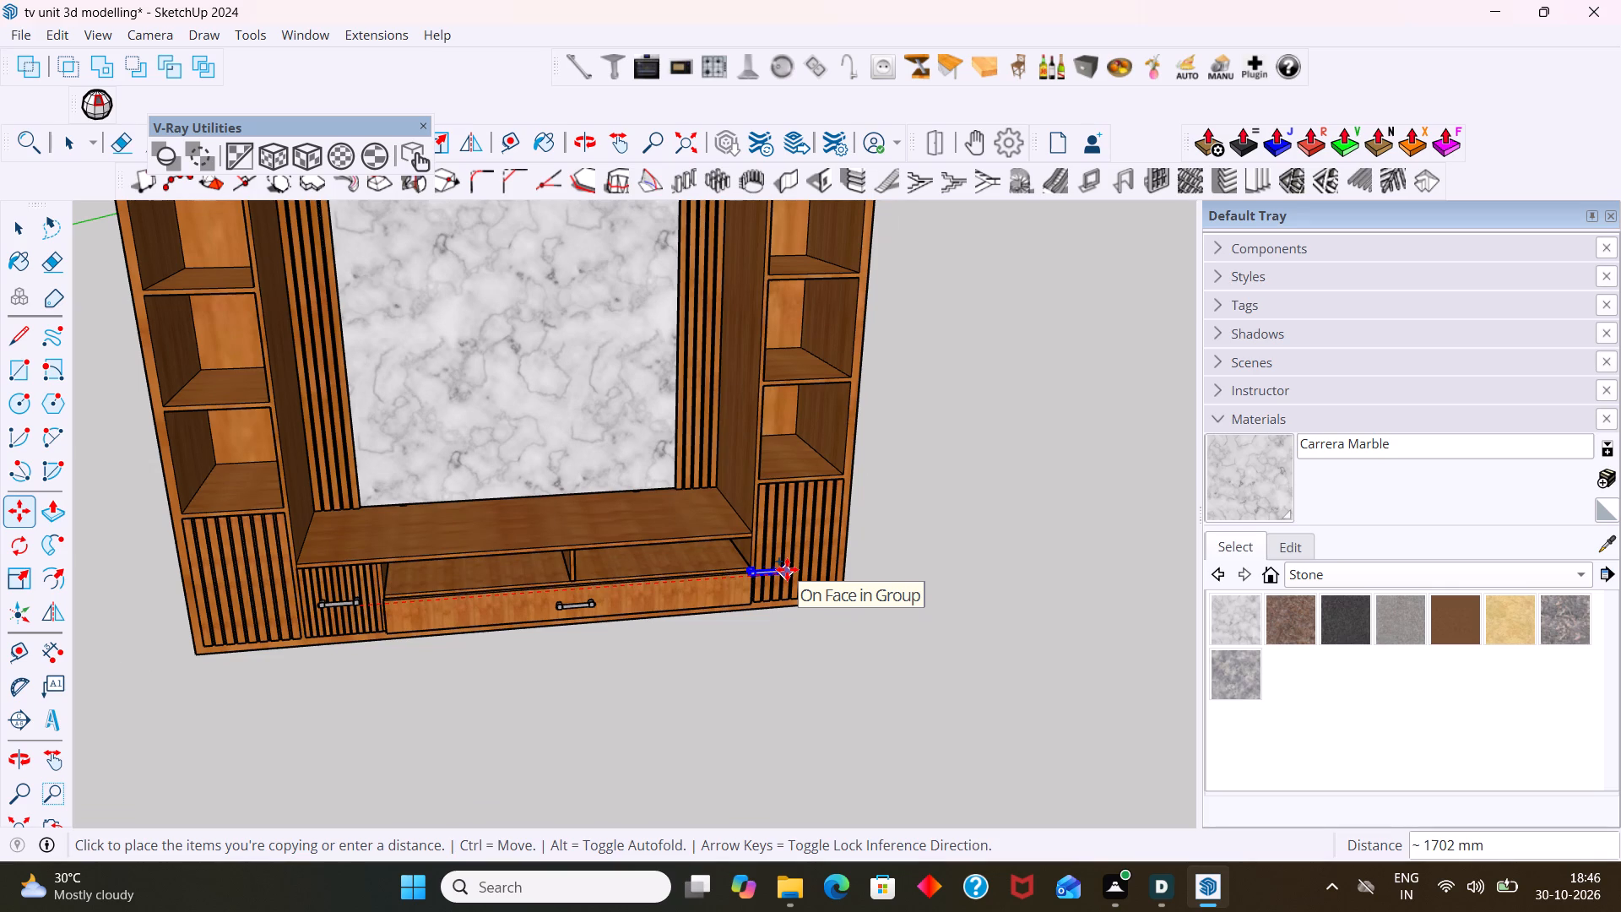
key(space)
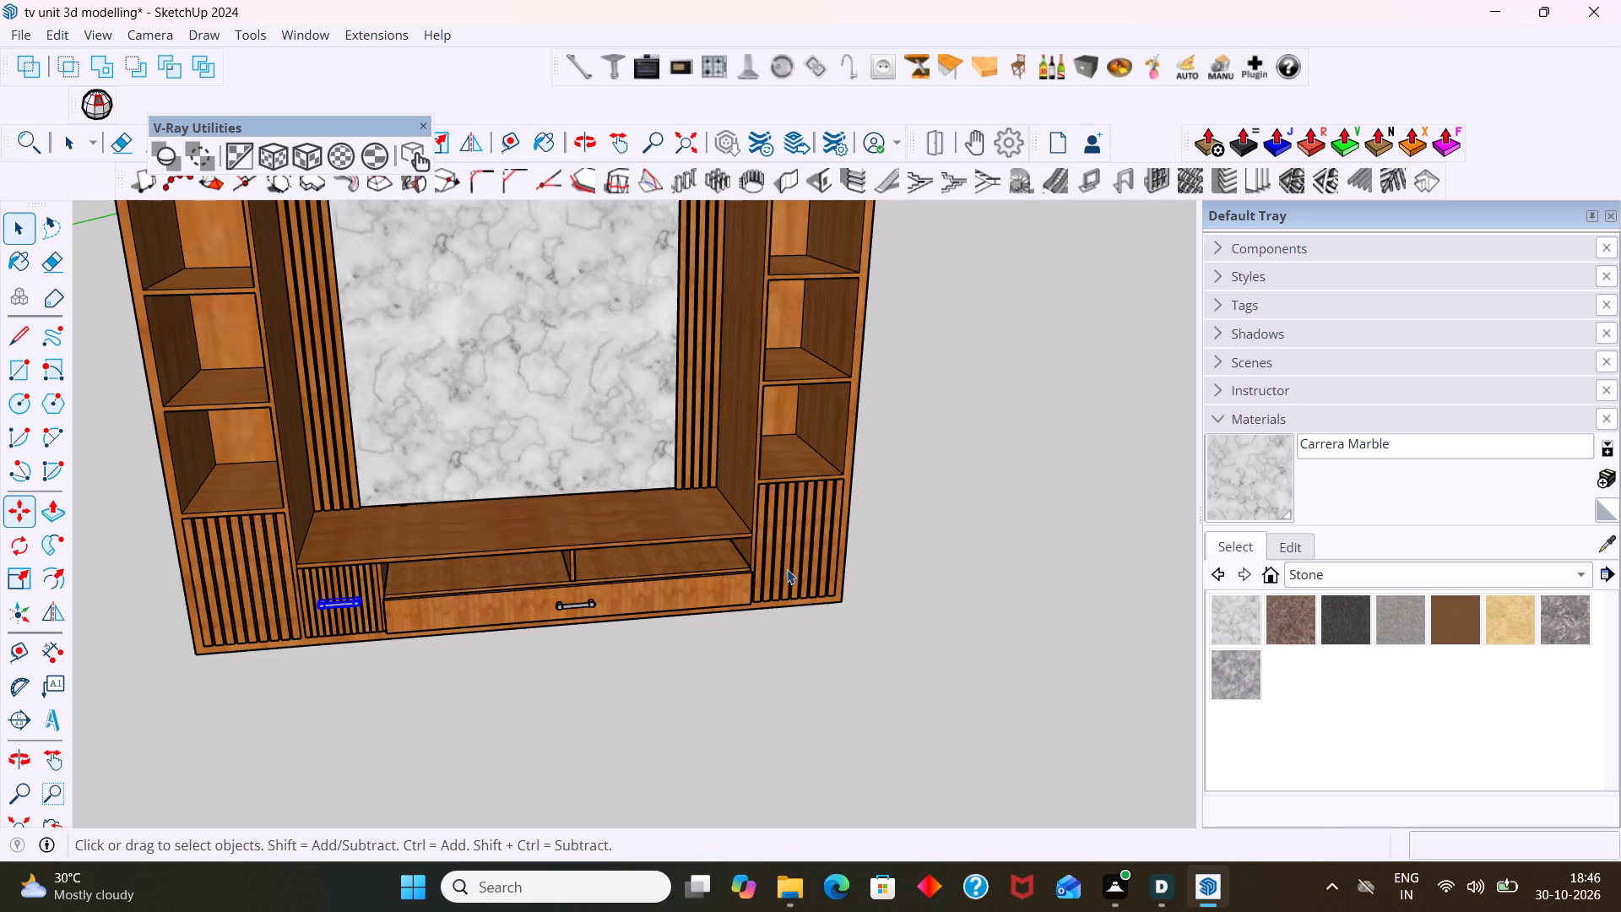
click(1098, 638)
Delete the long drawer's front panel beneath the open shelves, leaving its handle in place.
scroll(576, 619, up, 3)
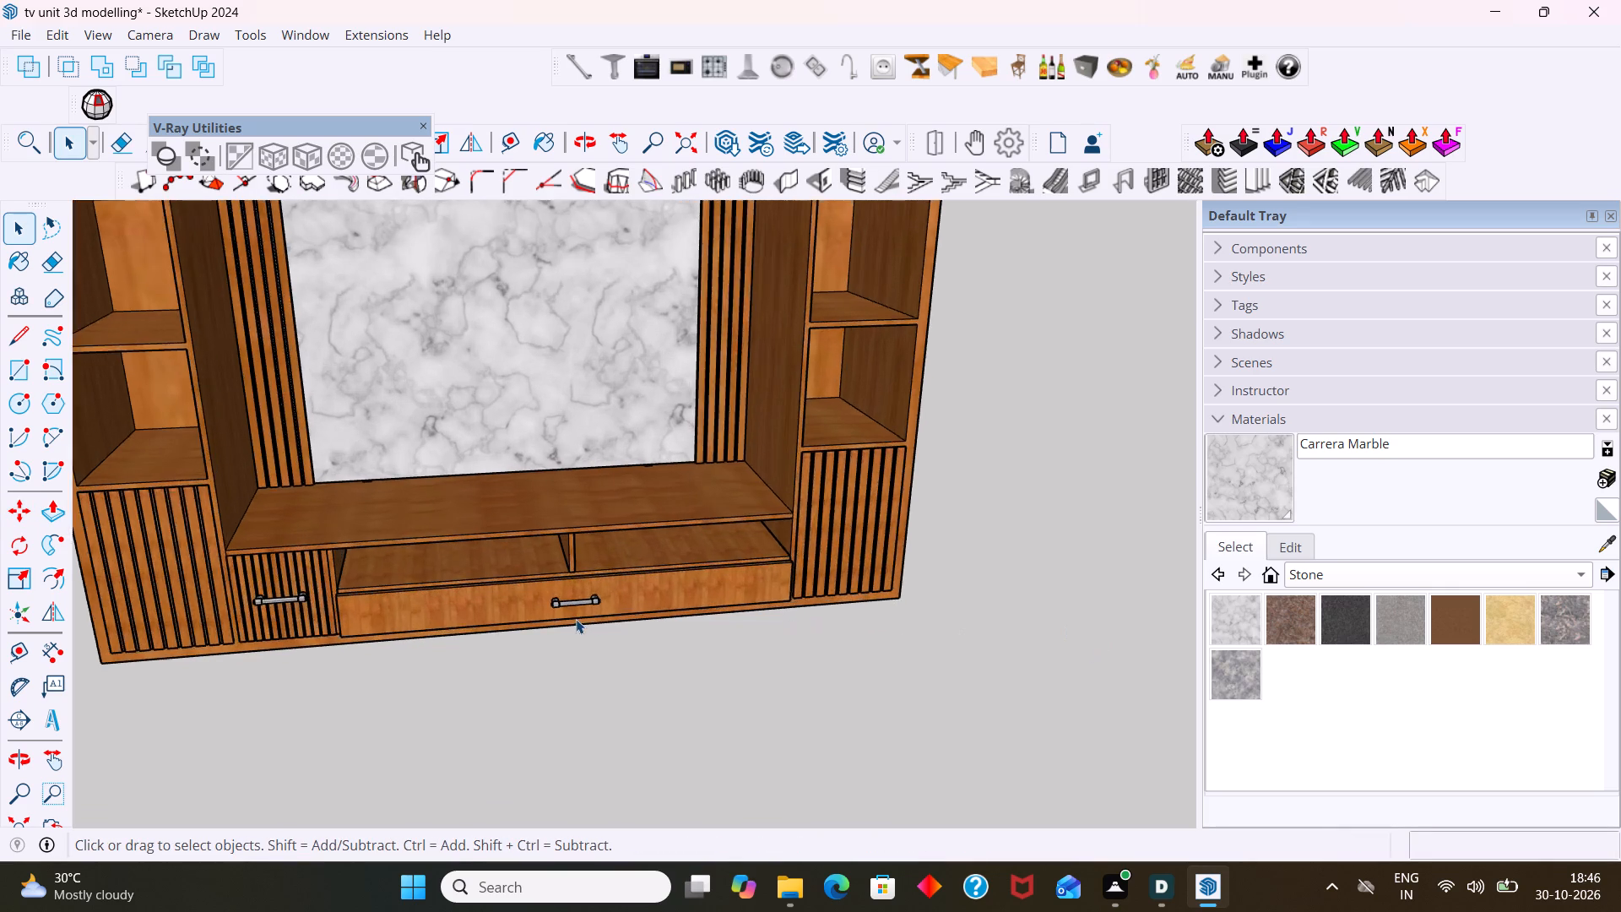
scroll(626, 630, up, 2)
scroll(618, 626, down, 3)
scroll(618, 599, up, 4)
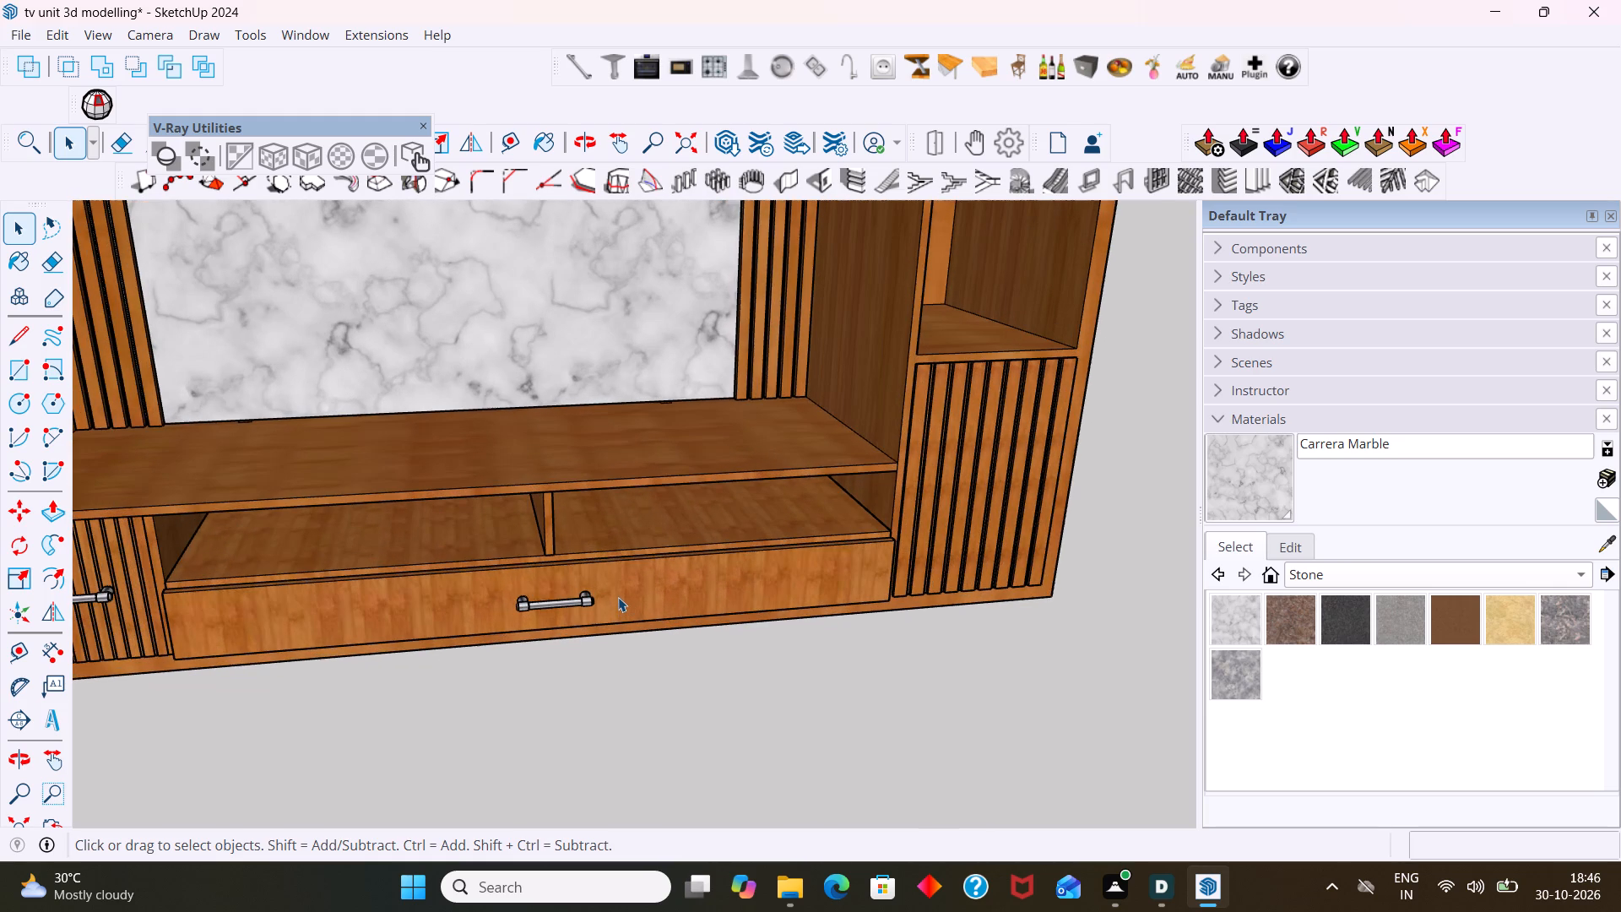
click(621, 596)
key(Delete)
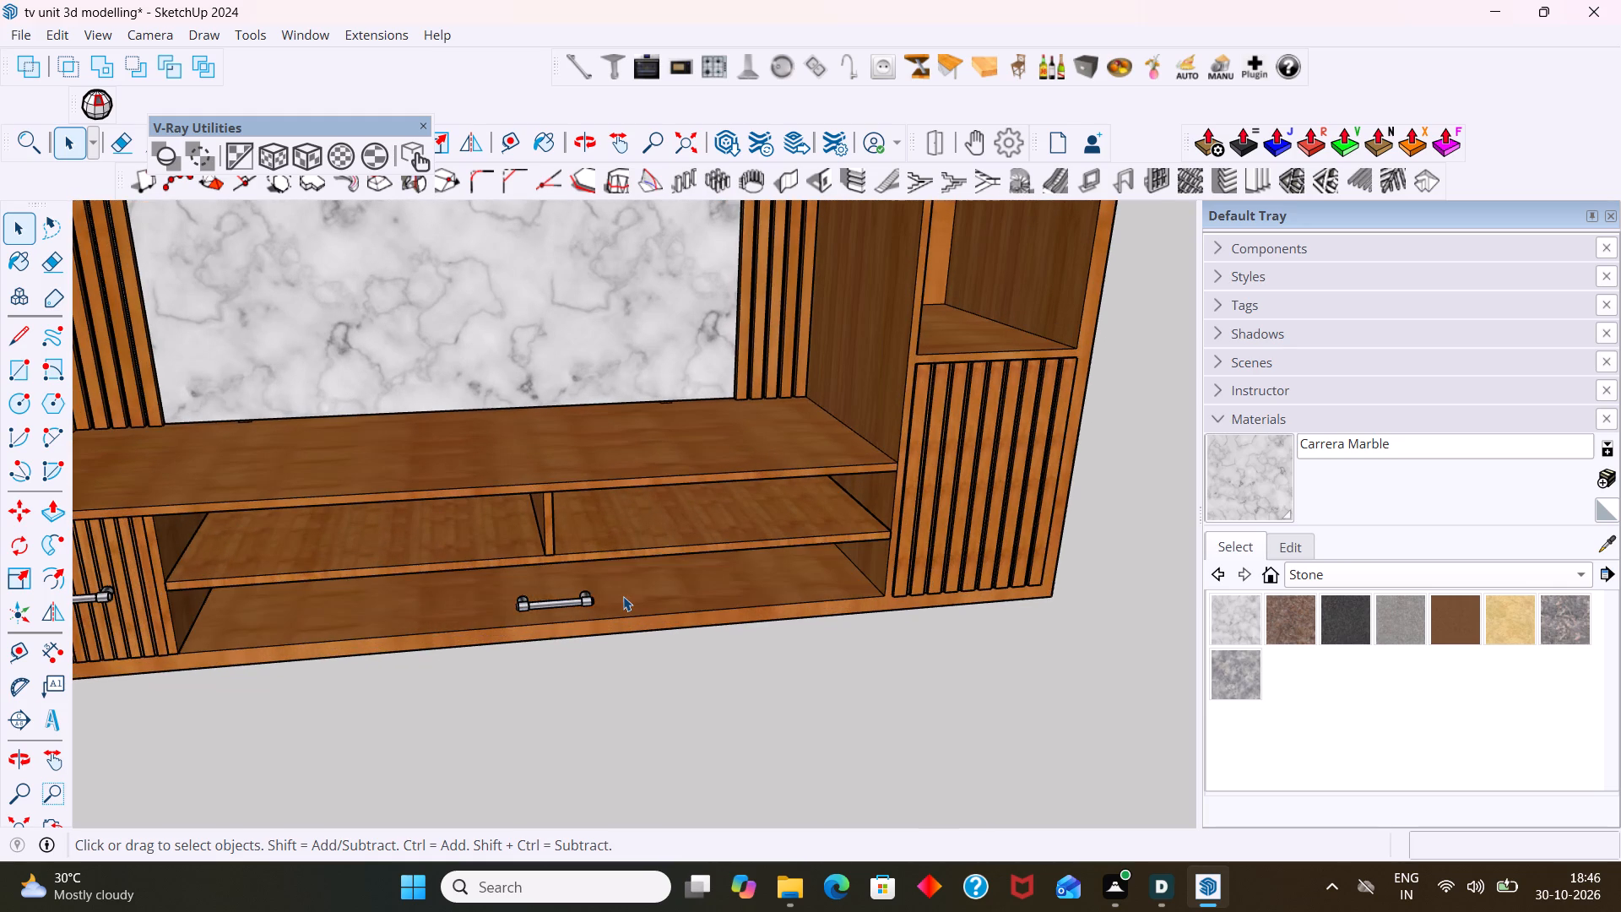
Isolate the long shelf board between the open compartments and the drawer space.
middle_drag(654, 589, 685, 508)
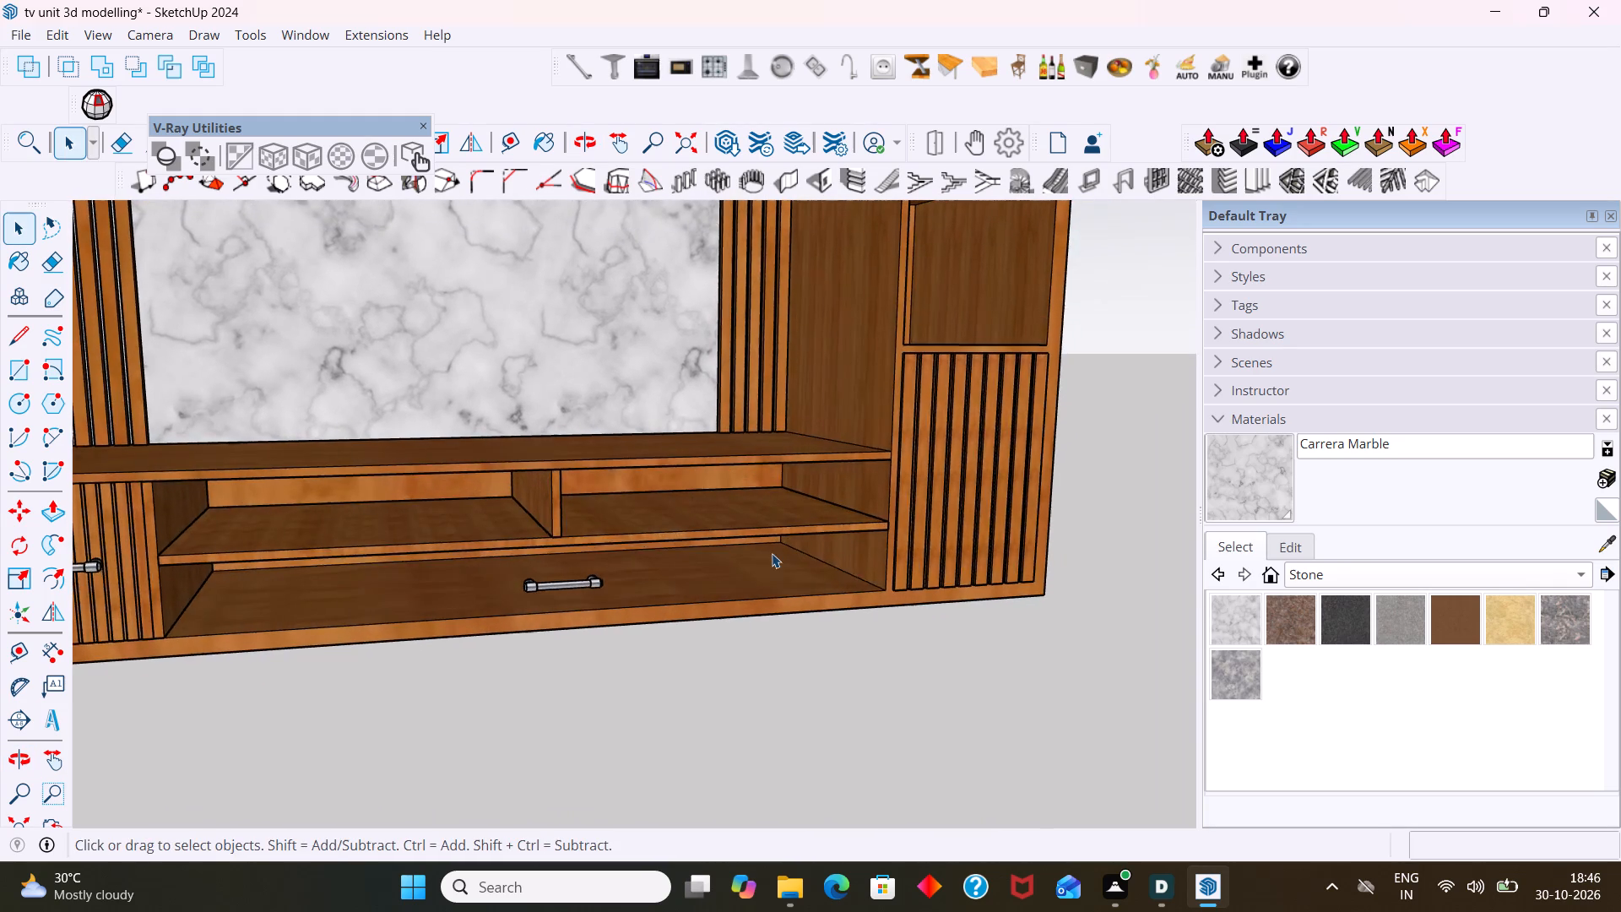
scroll(773, 554, up, 2)
scroll(774, 555, down, 5)
middle_drag(773, 565, 737, 563)
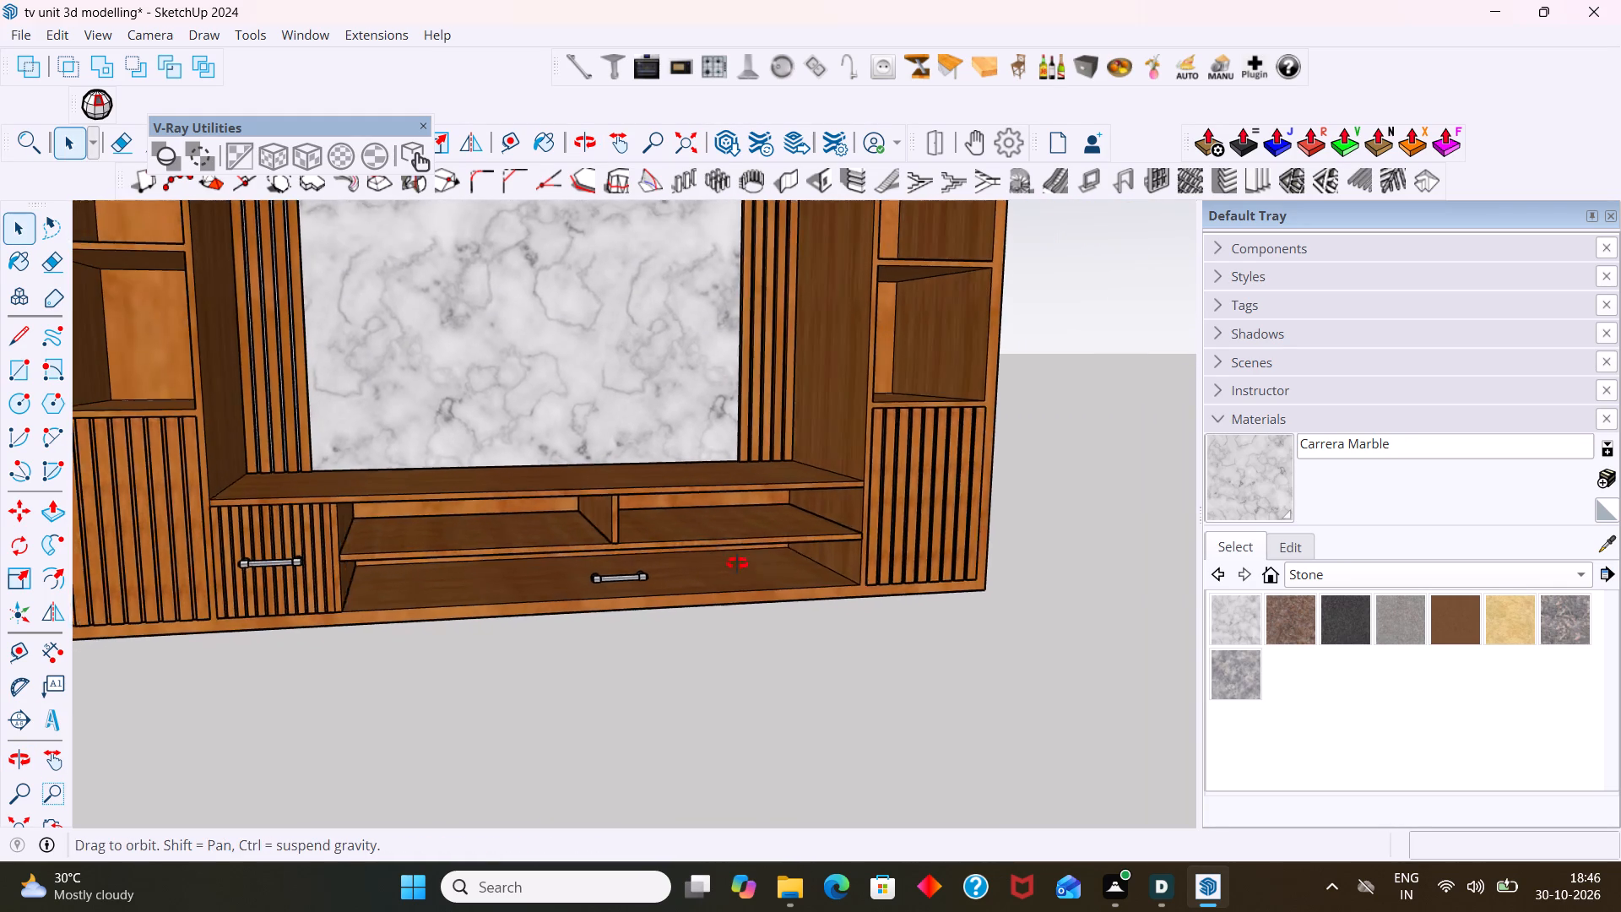
middle_drag(737, 563, 683, 562)
scroll(682, 561, up, 2)
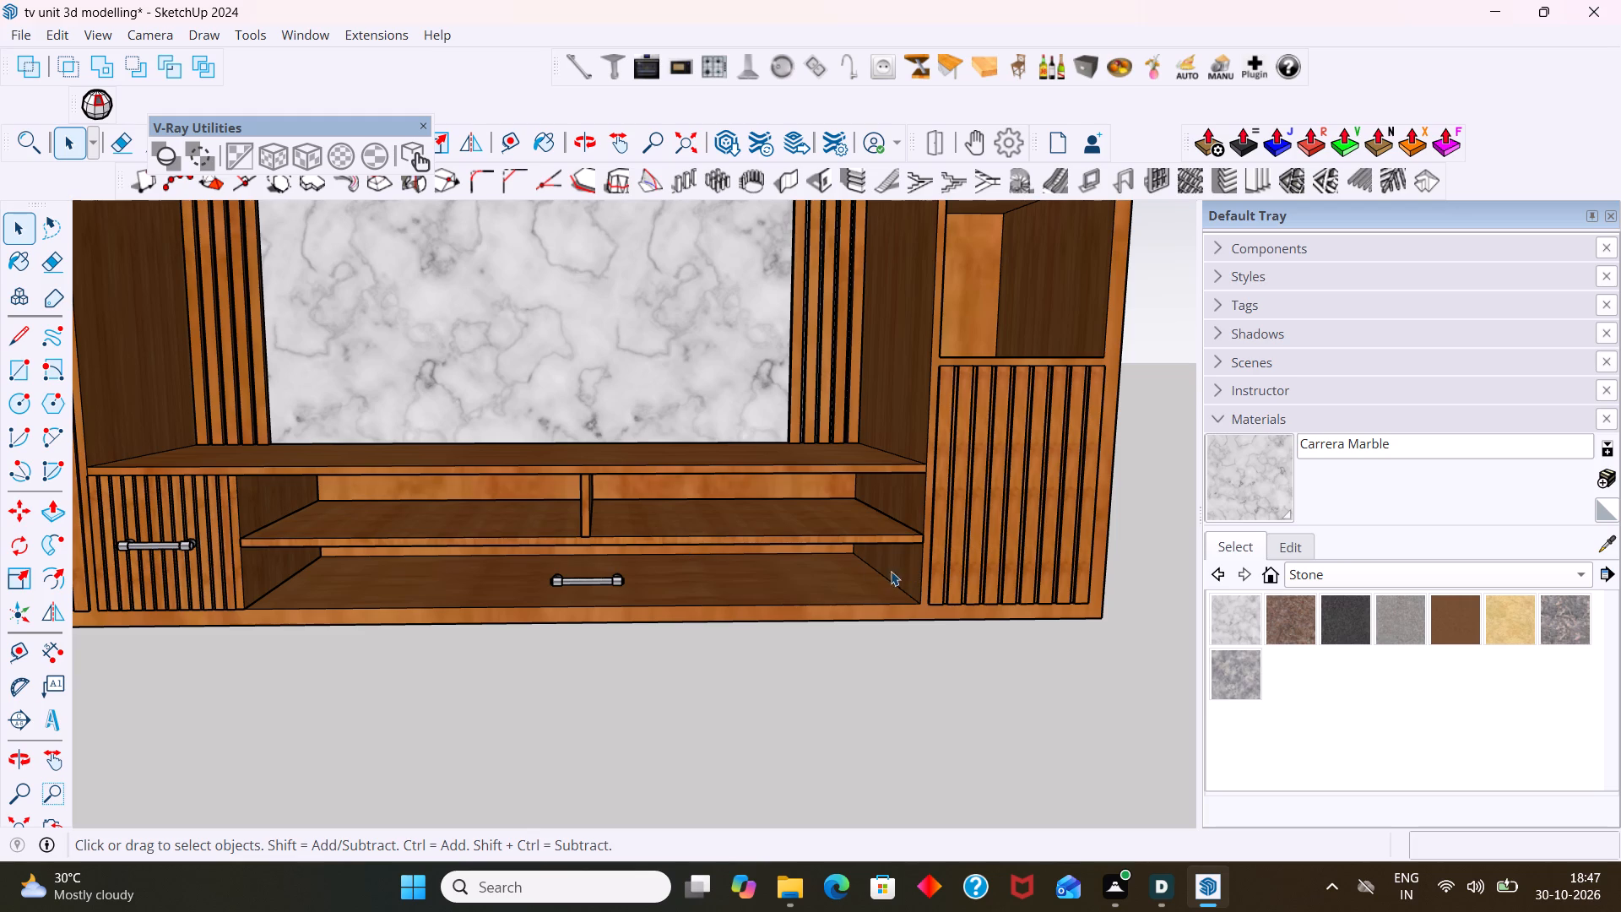
middle_drag(887, 572, 928, 565)
scroll(881, 558, up, 2)
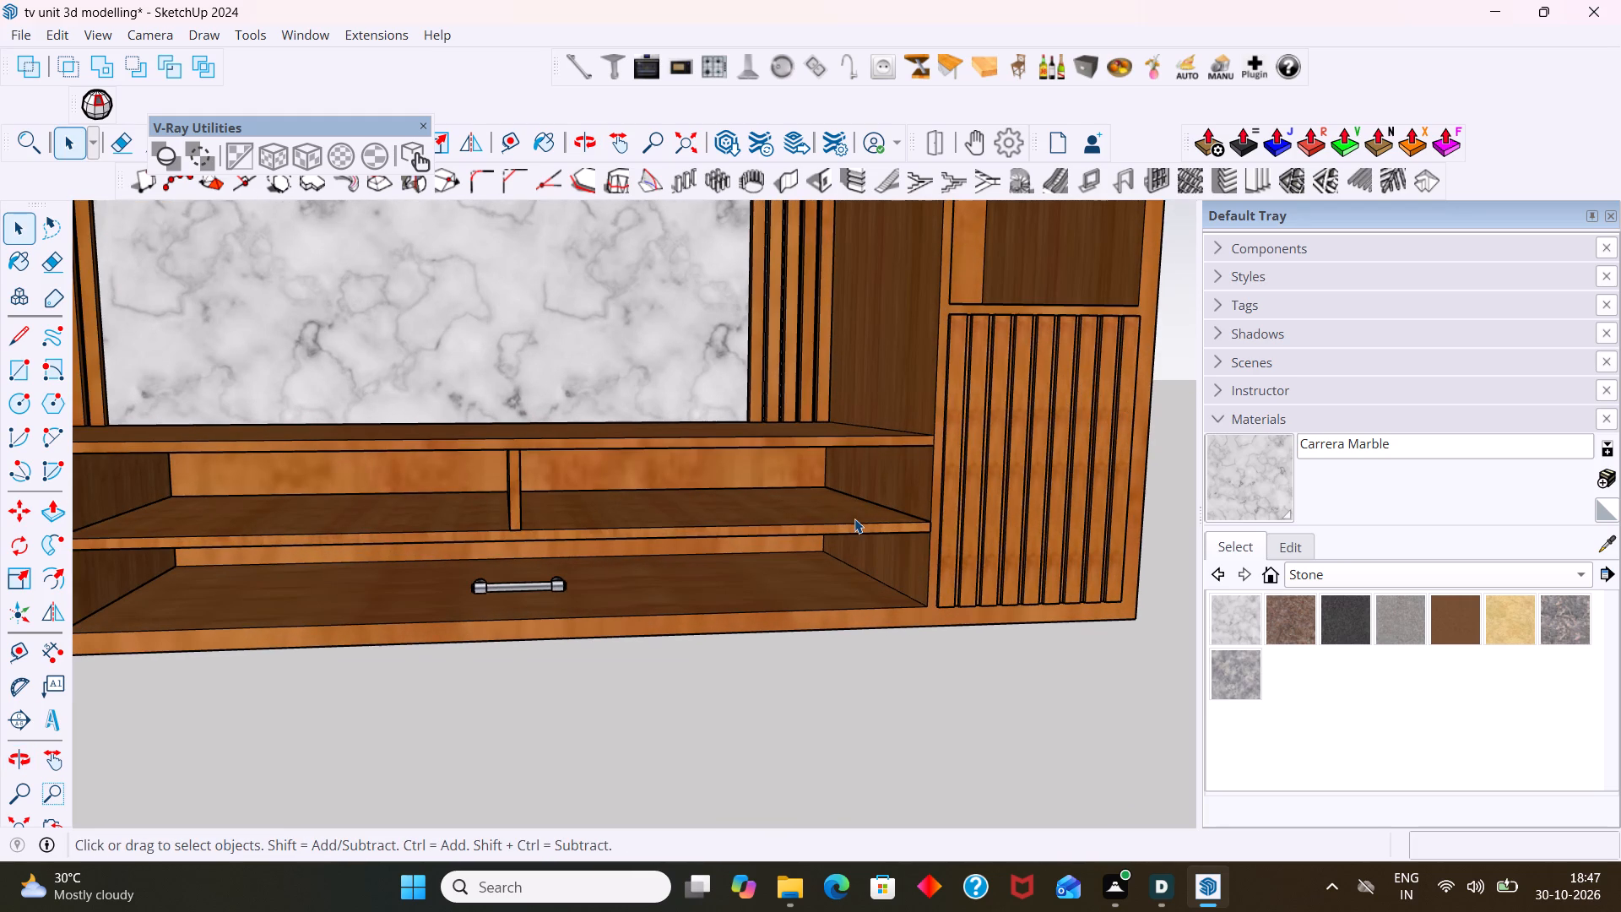
click(855, 529)
right_click(855, 529)
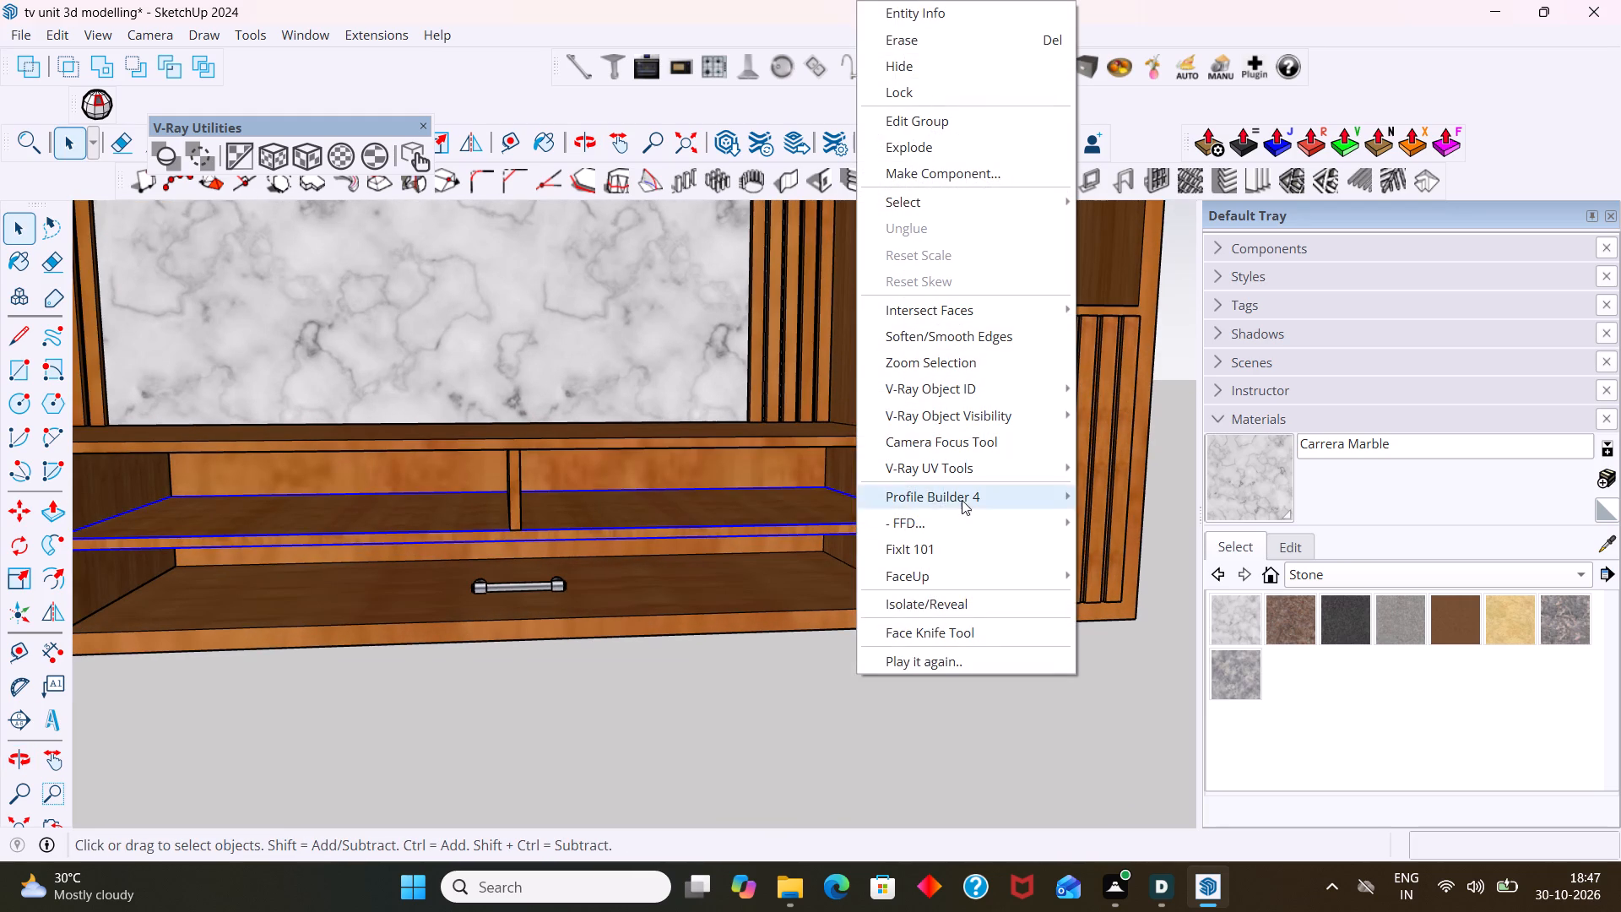
click(917, 603)
Push the end face of the isolated shelf board inward about 367 mm to shorten it.
middle_drag(908, 605, 617, 587)
scroll(812, 559, down, 8)
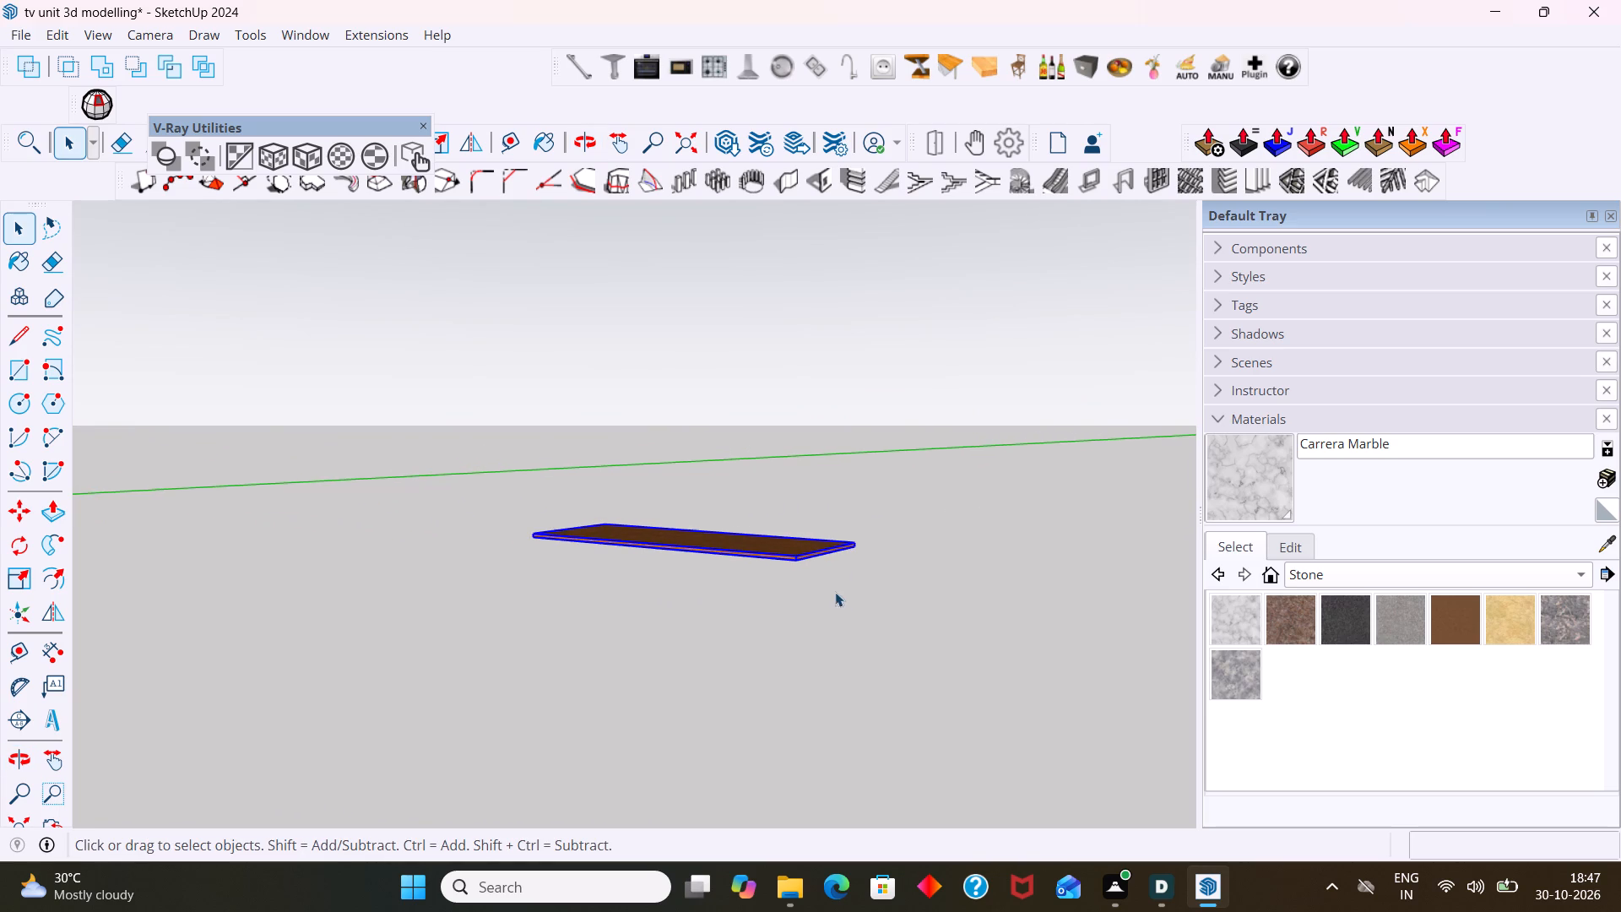
middle_drag(897, 601, 905, 603)
scroll(802, 553, up, 15)
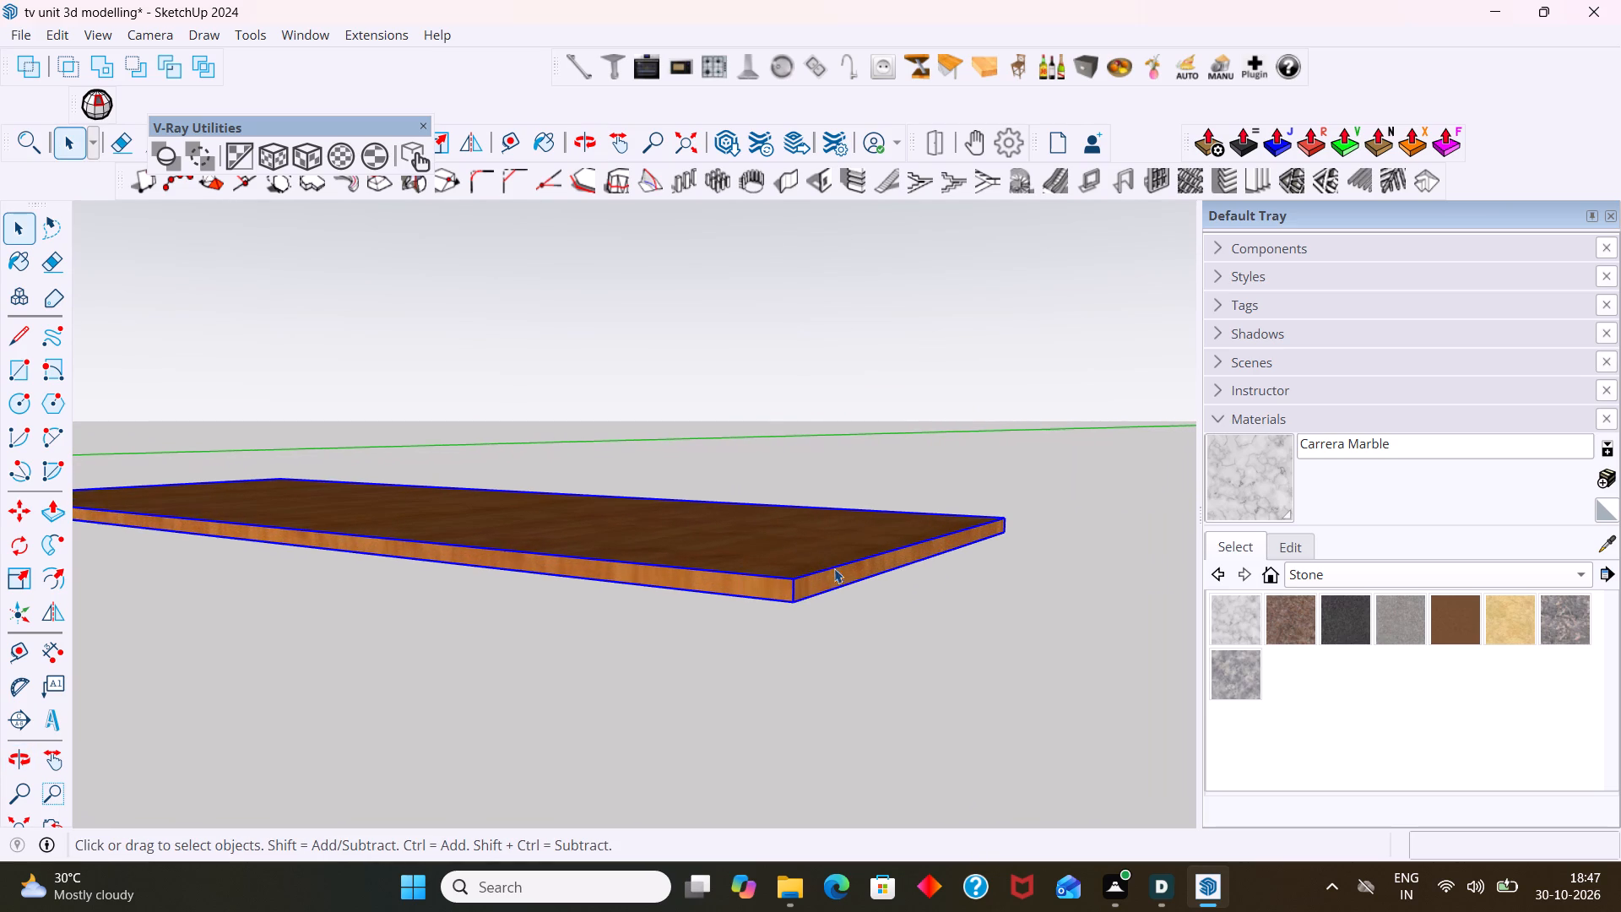
triple_click(836, 587)
click(836, 581)
click(836, 581)
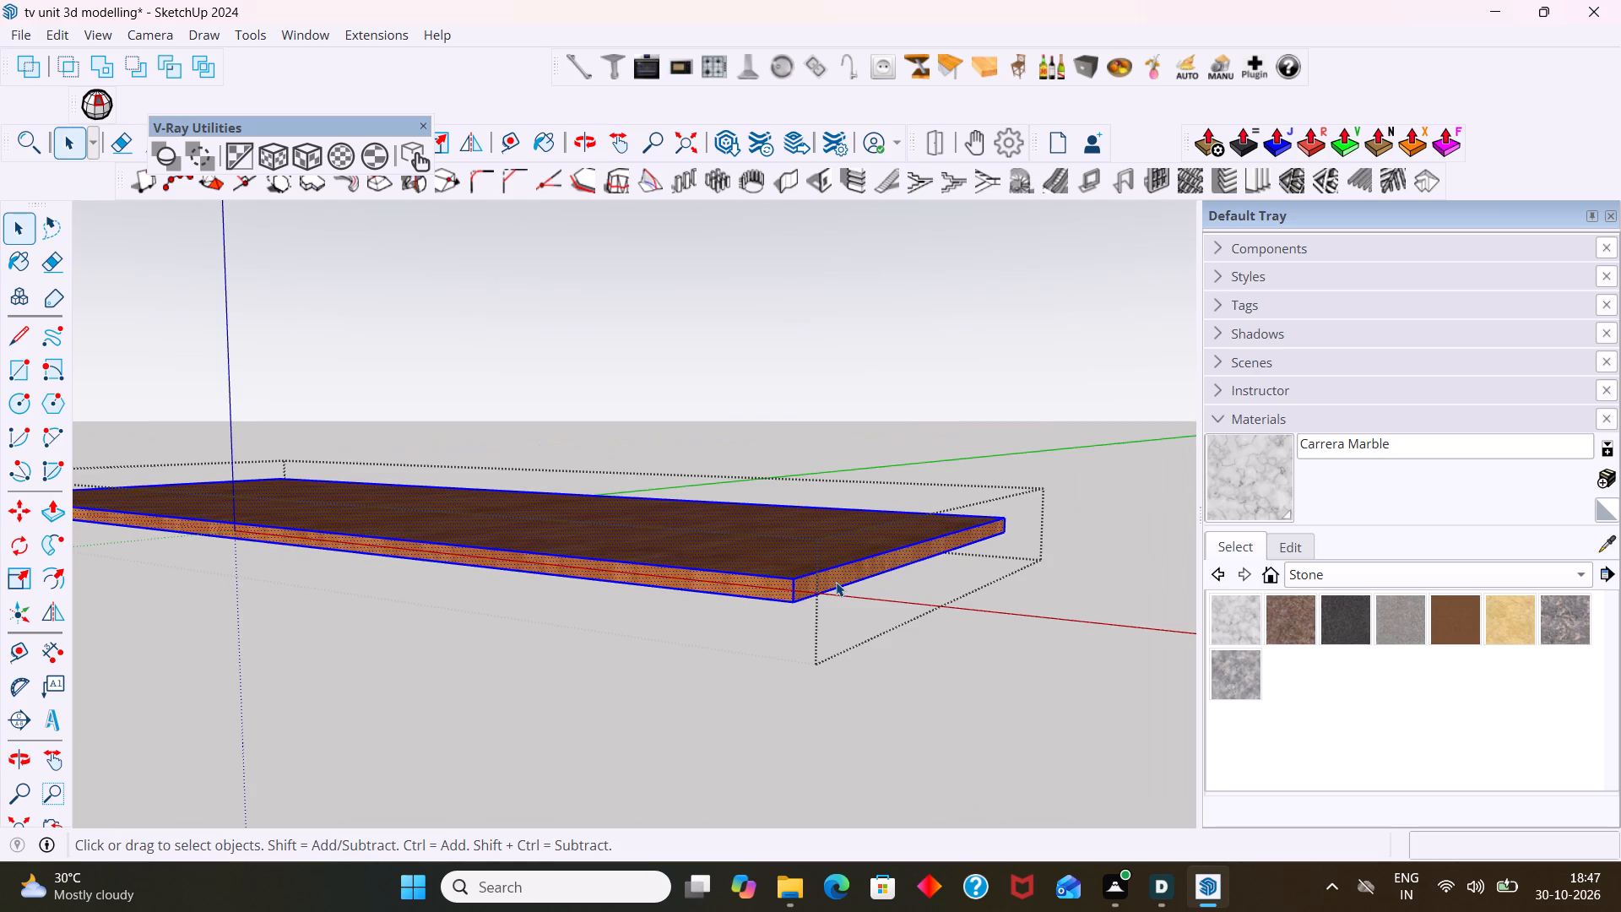
click(836, 582)
click(843, 602)
click(844, 574)
click(843, 578)
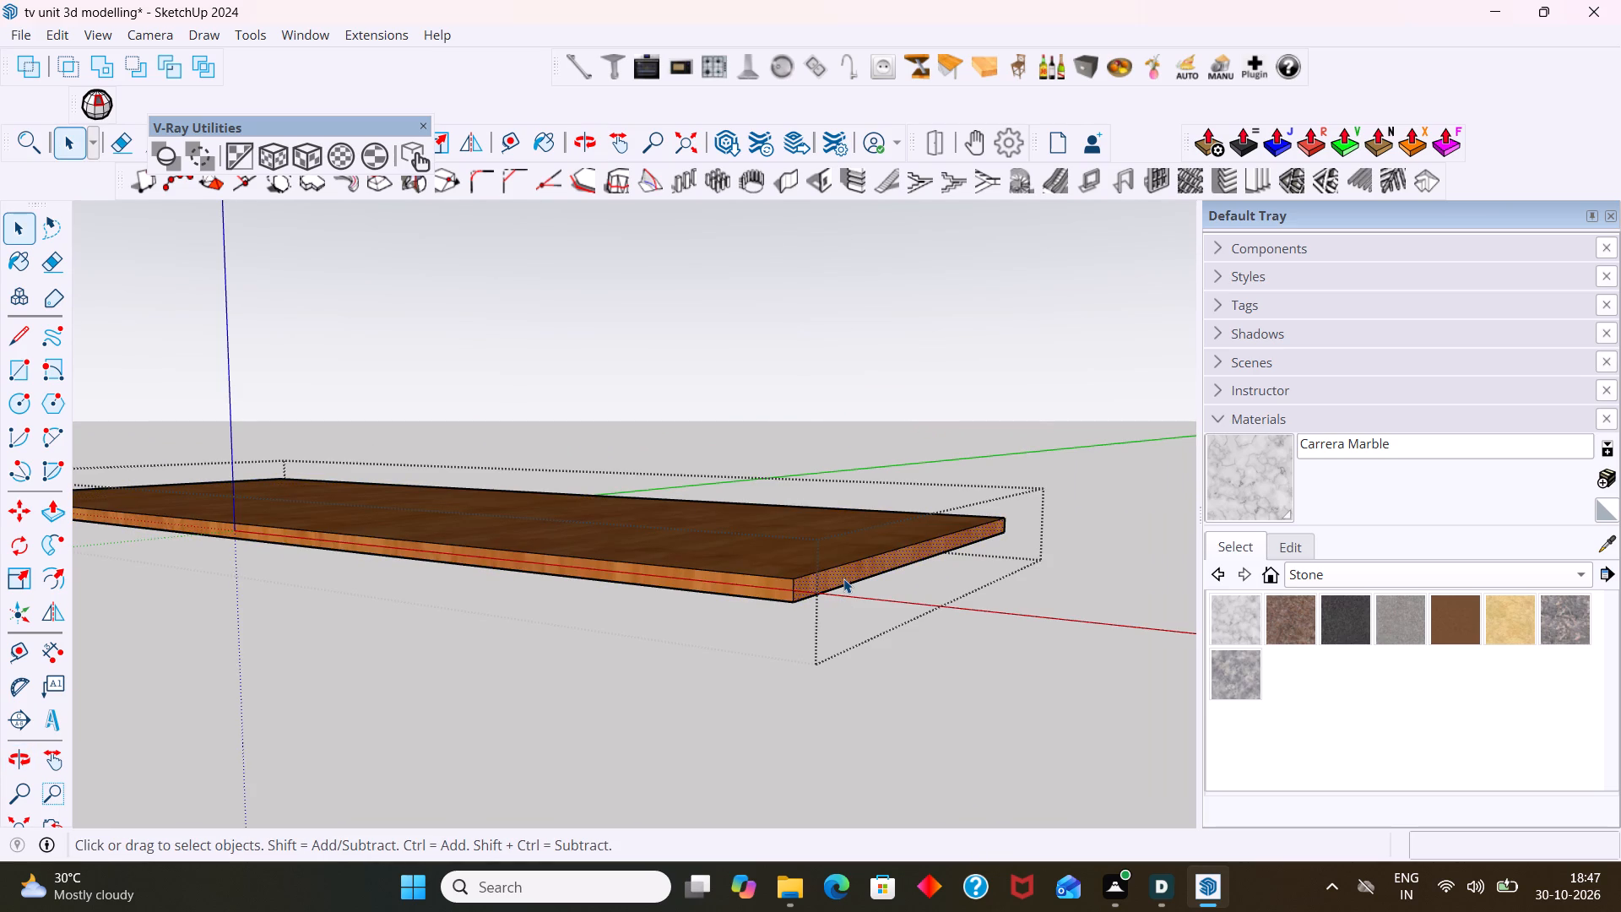
key(p)
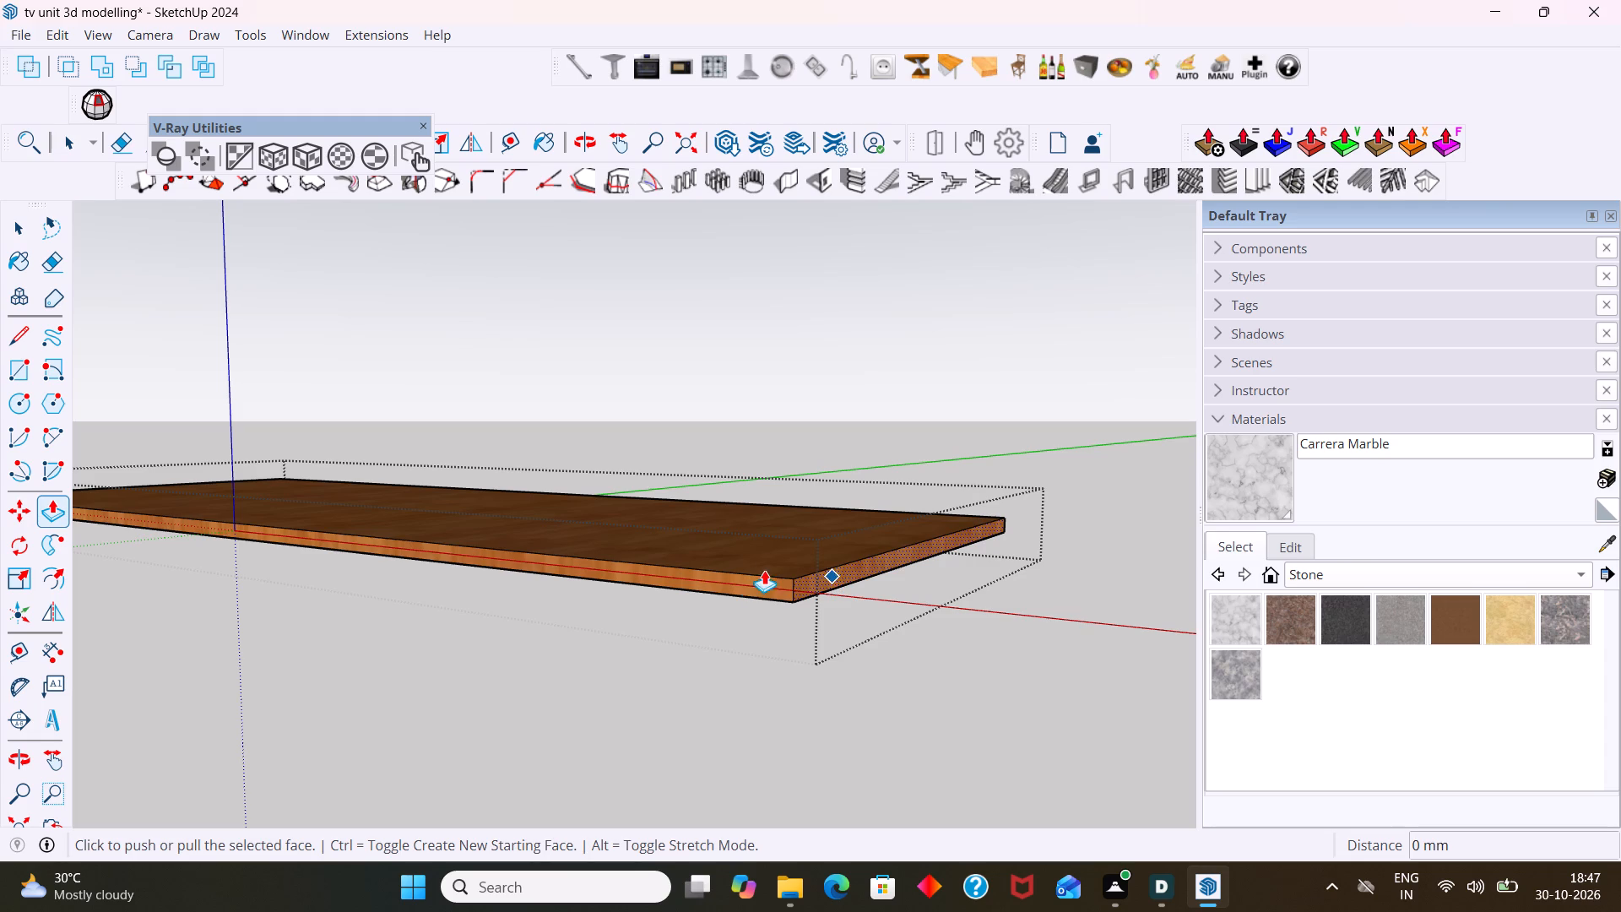
click(847, 582)
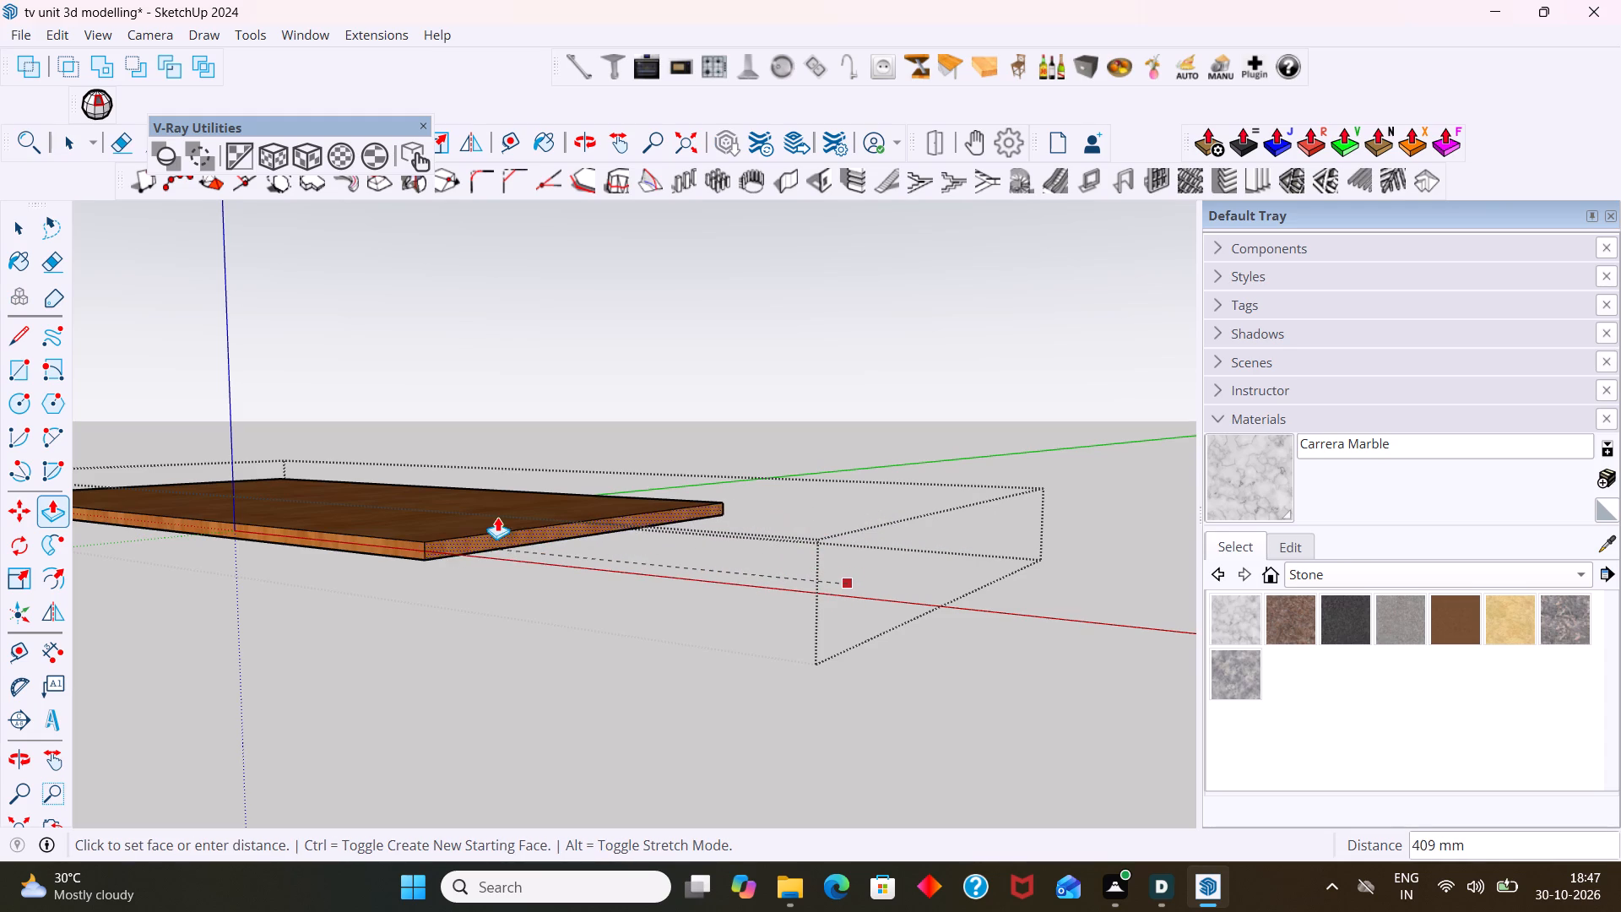
click(524, 540)
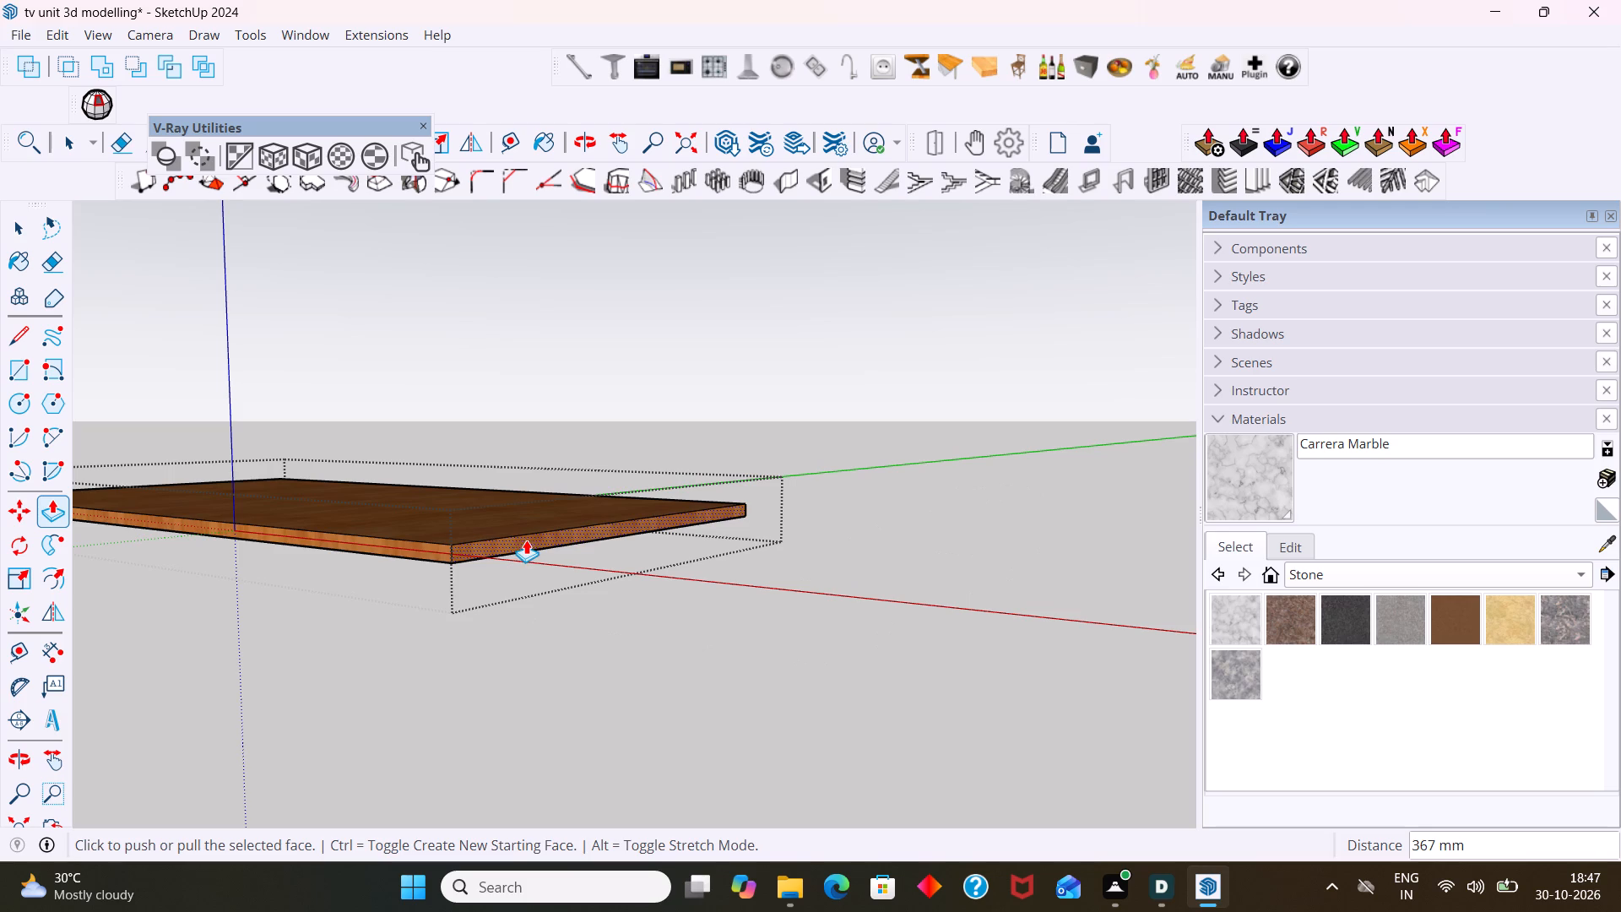
Leave the shortened shelf board's group and reveal the rest of the TV unit around it.
key(space)
right_click(560, 513)
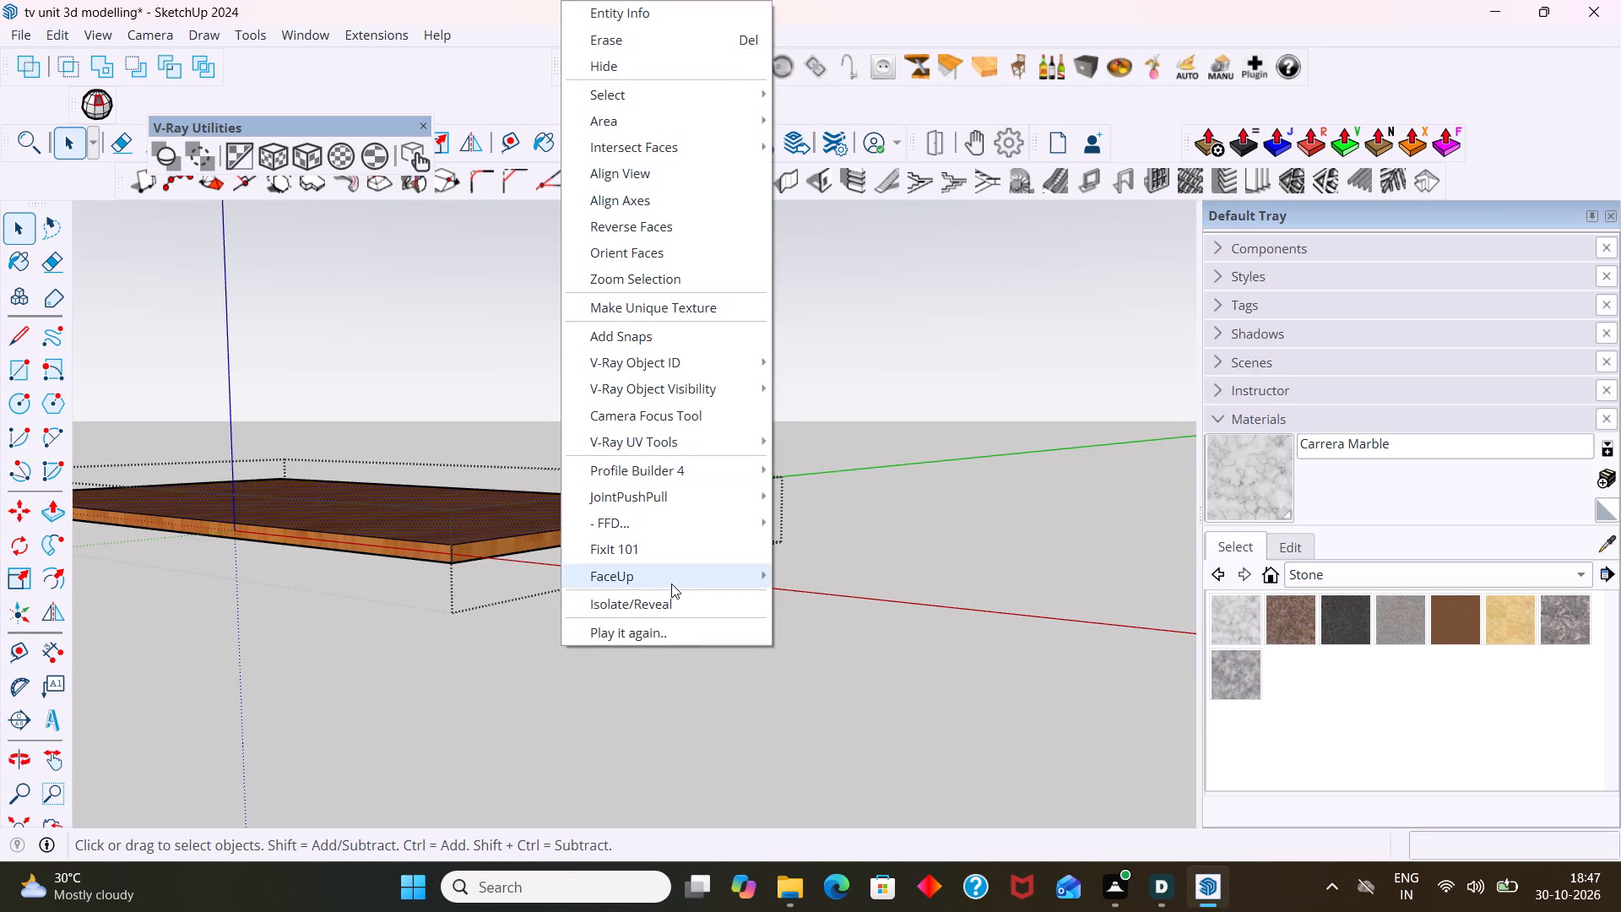
click(655, 607)
scroll(656, 607, down, 2)
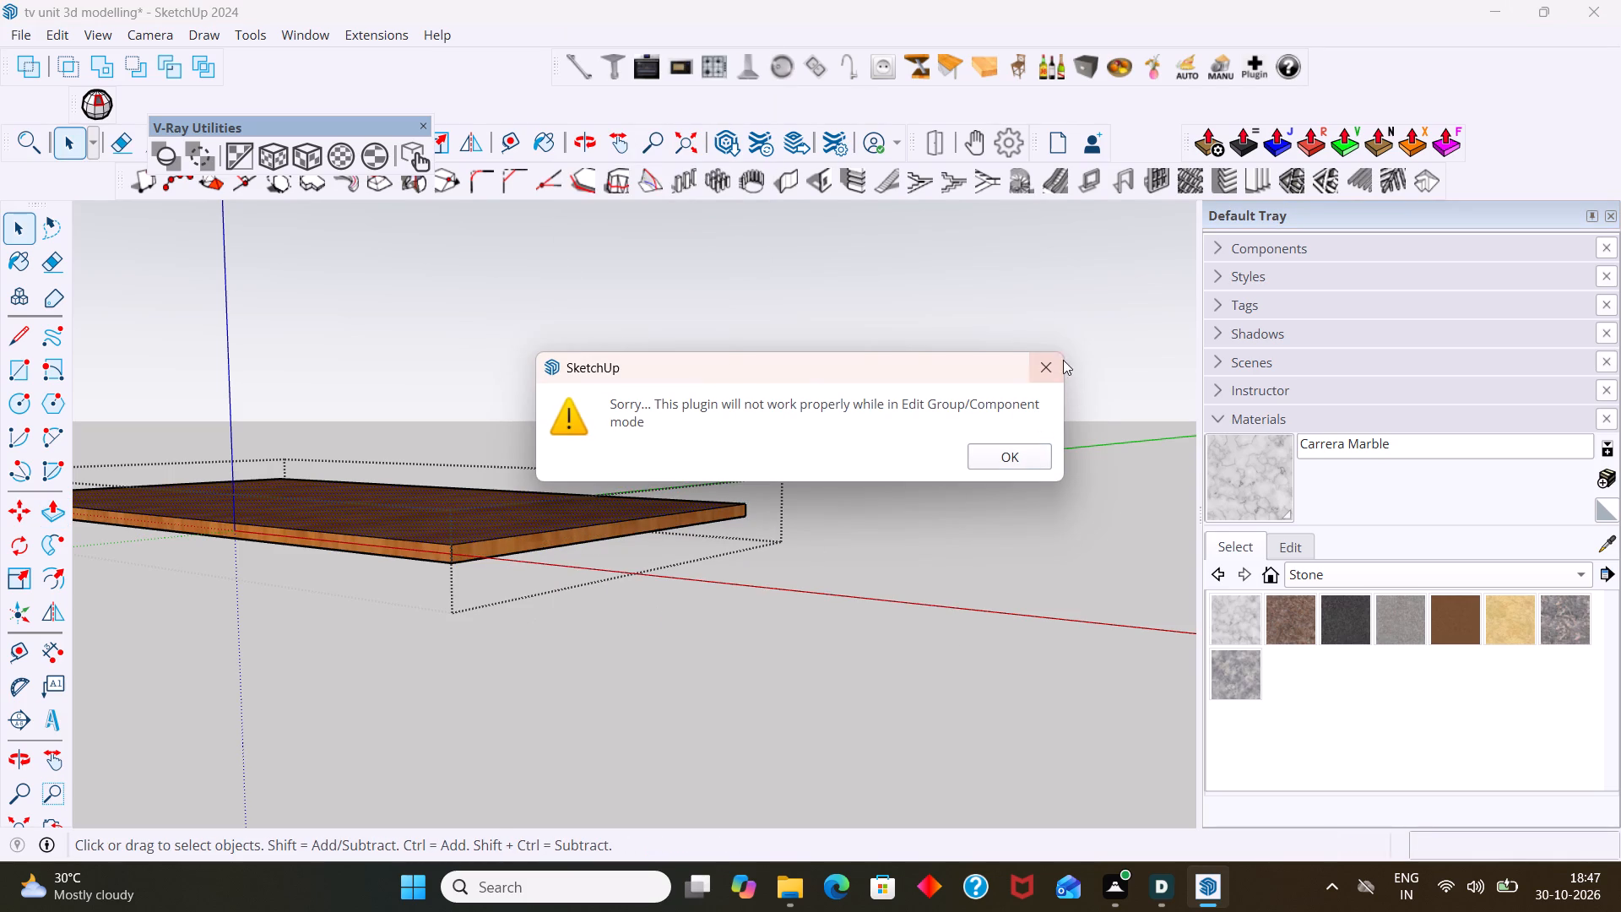
click(1049, 366)
click(843, 430)
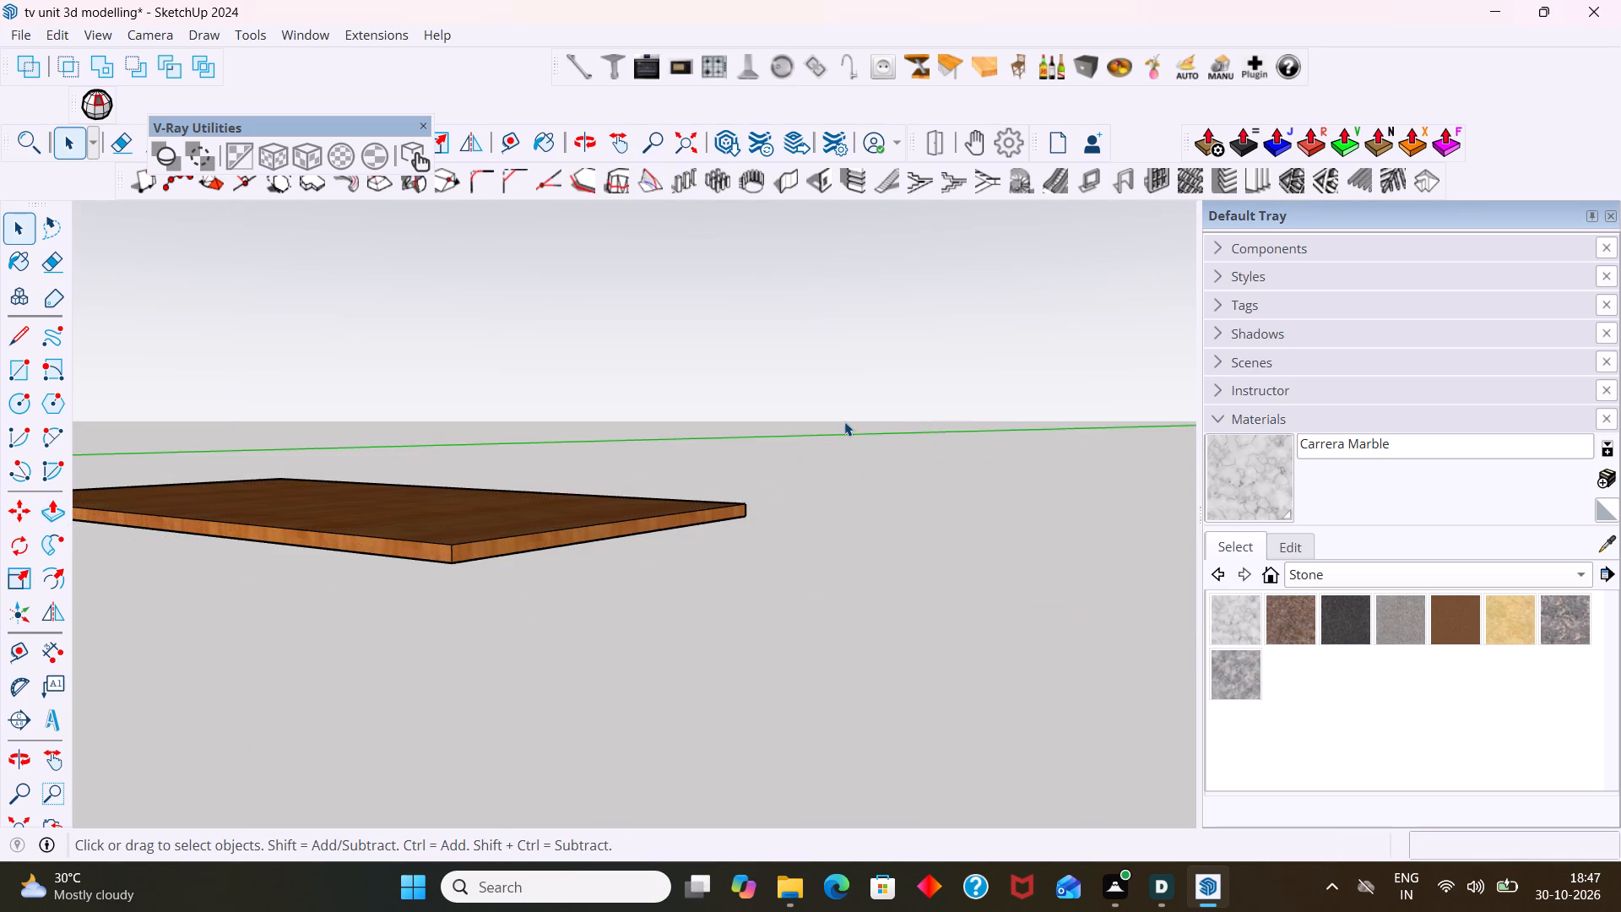
right_click(844, 421)
click(792, 485)
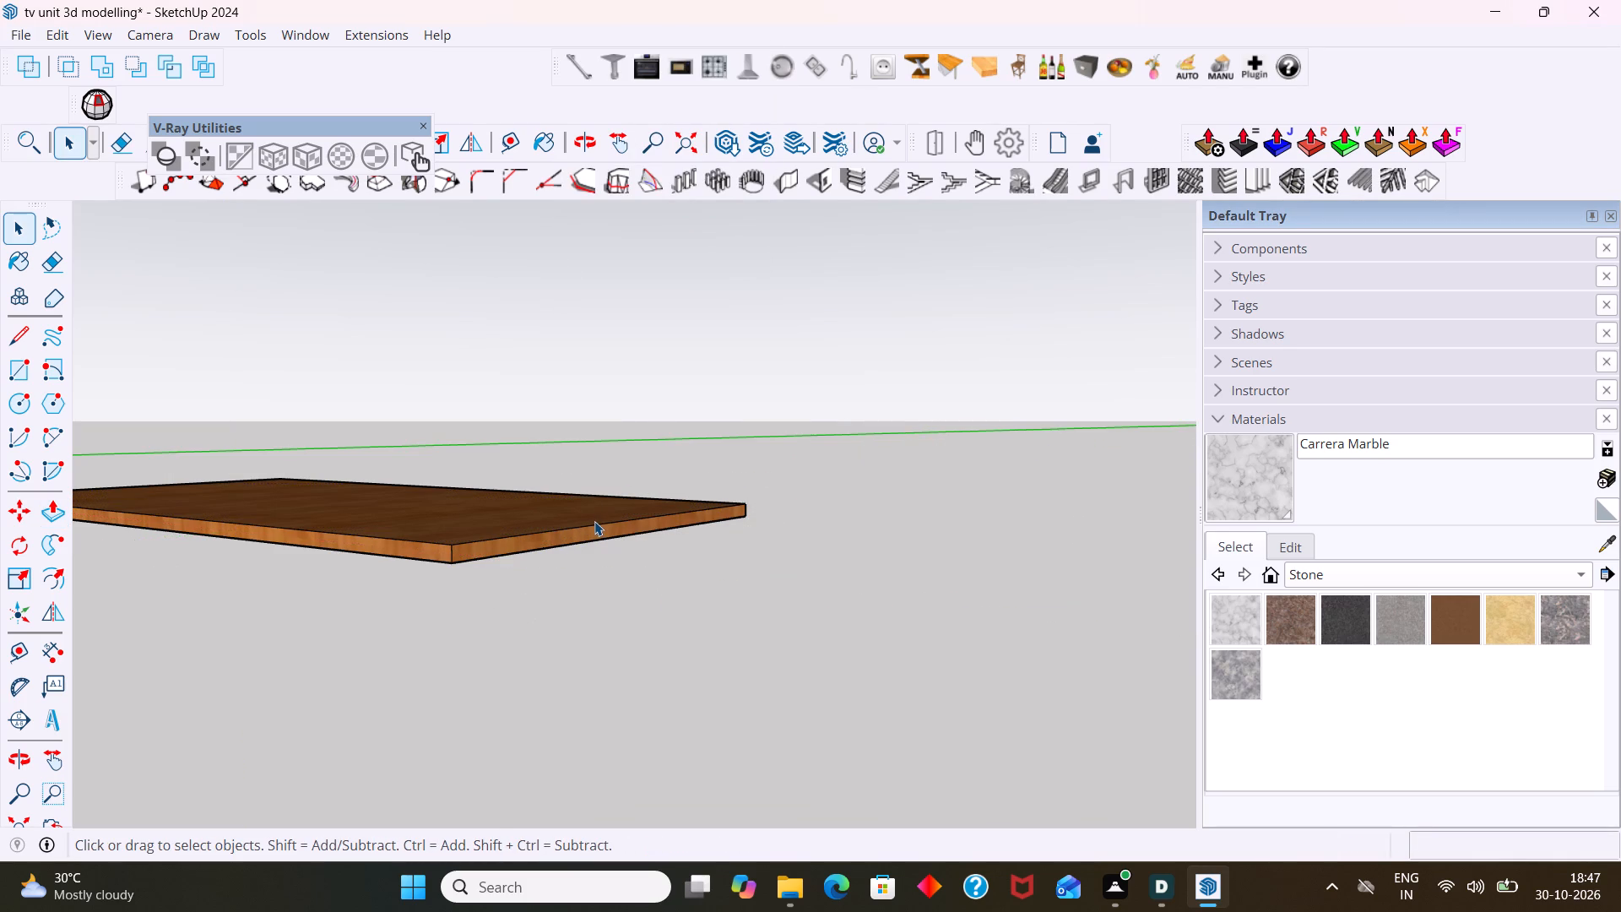
right_click(594, 521)
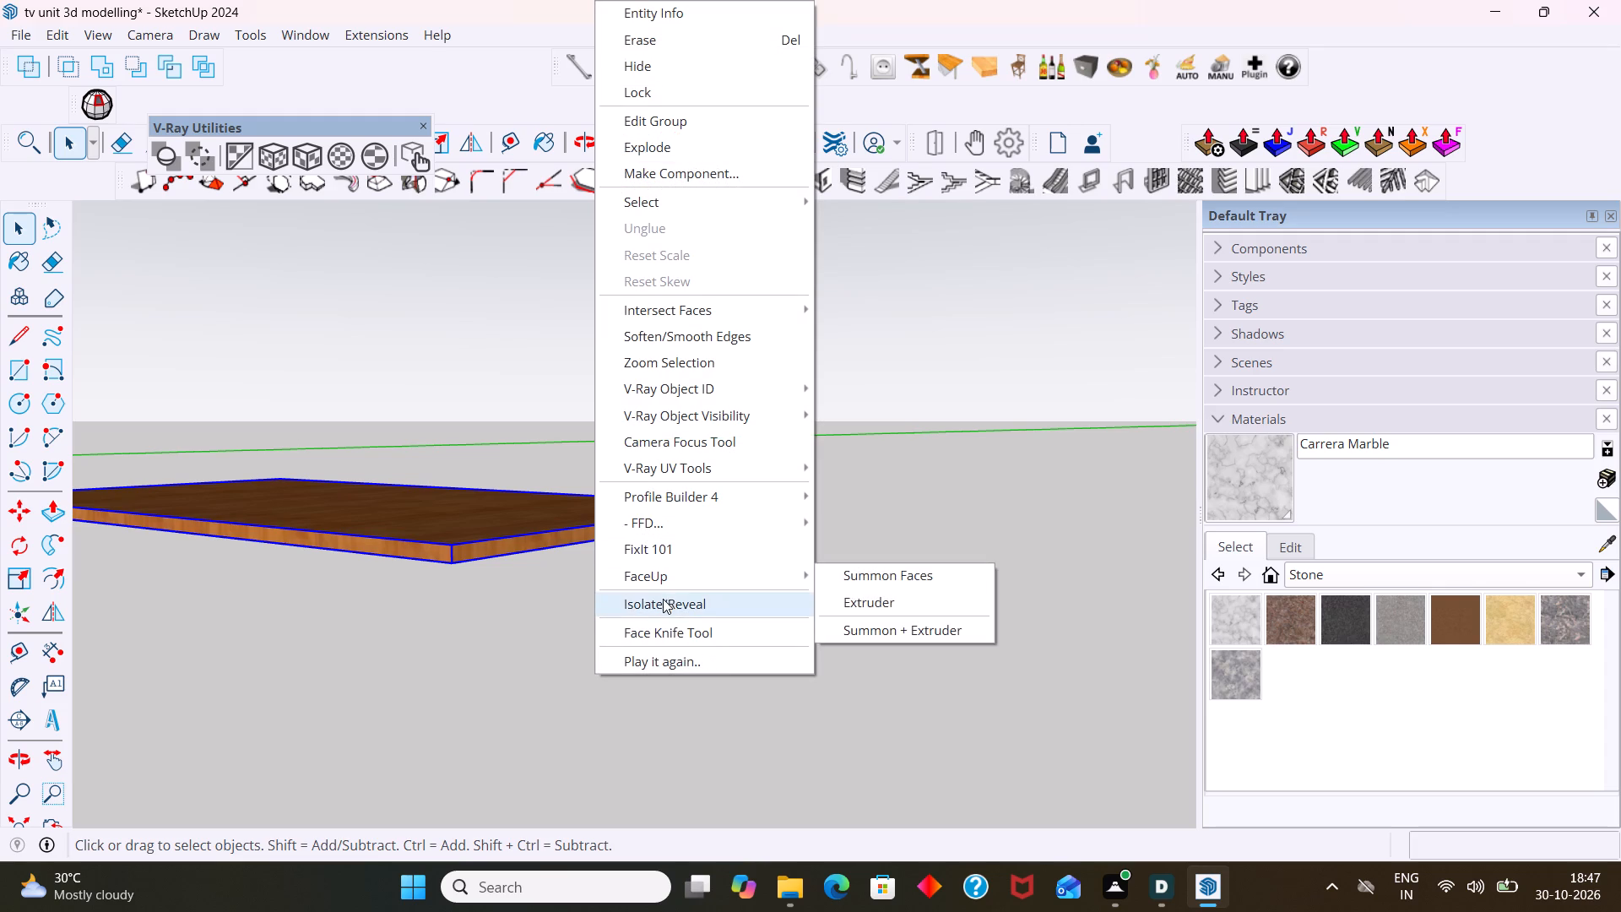
click(663, 600)
scroll(663, 596, down, 6)
middle_drag(666, 591, 976, 616)
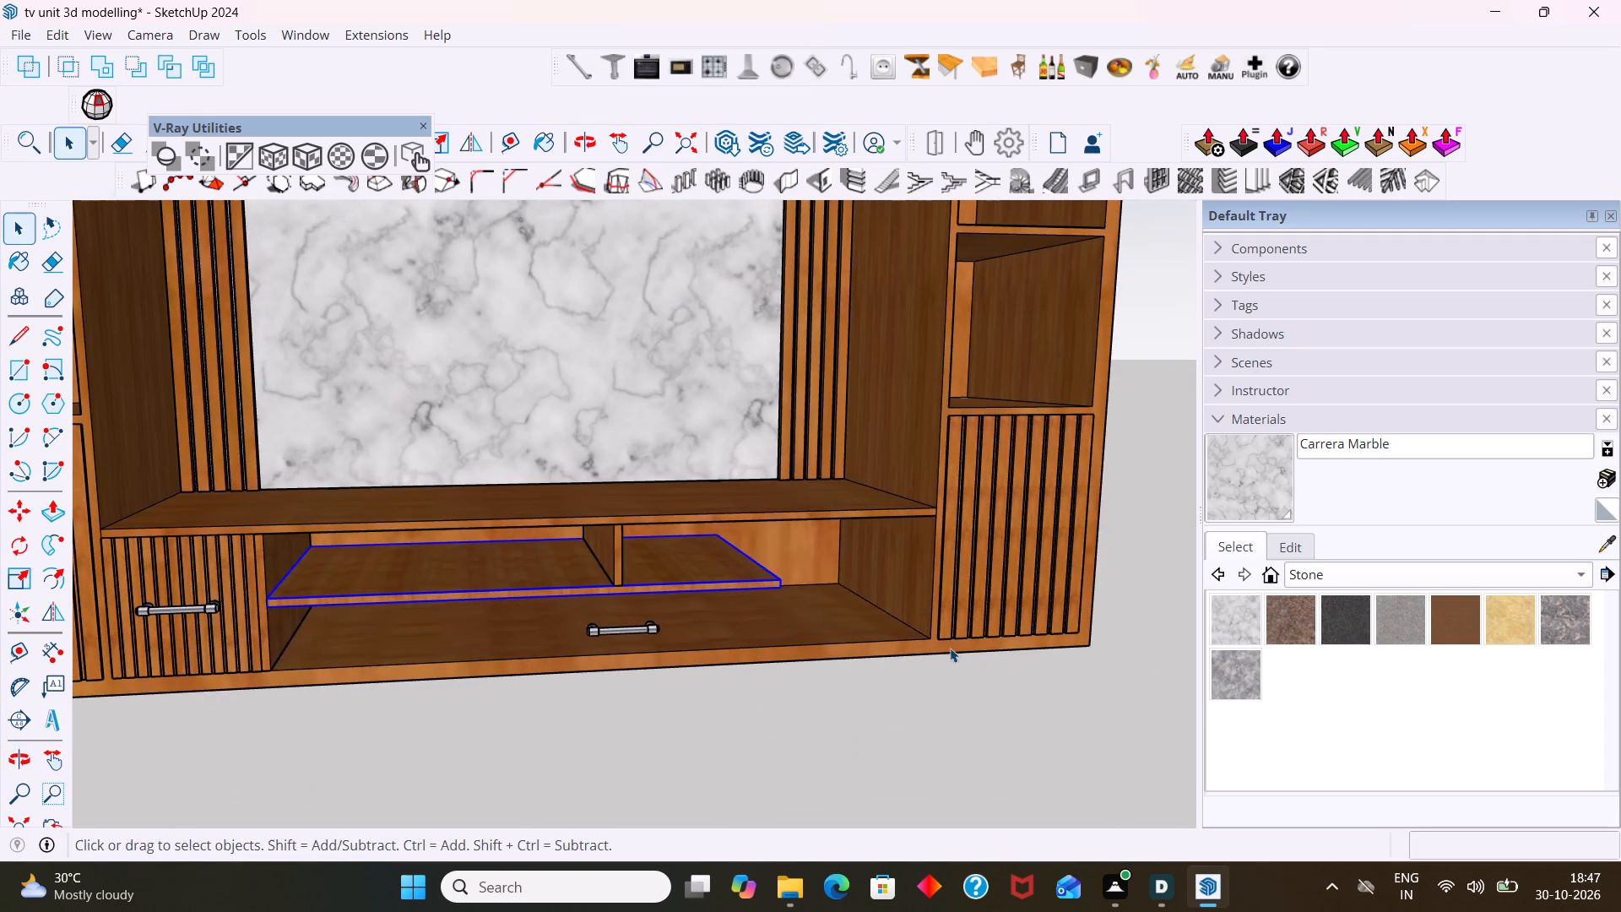
click(918, 703)
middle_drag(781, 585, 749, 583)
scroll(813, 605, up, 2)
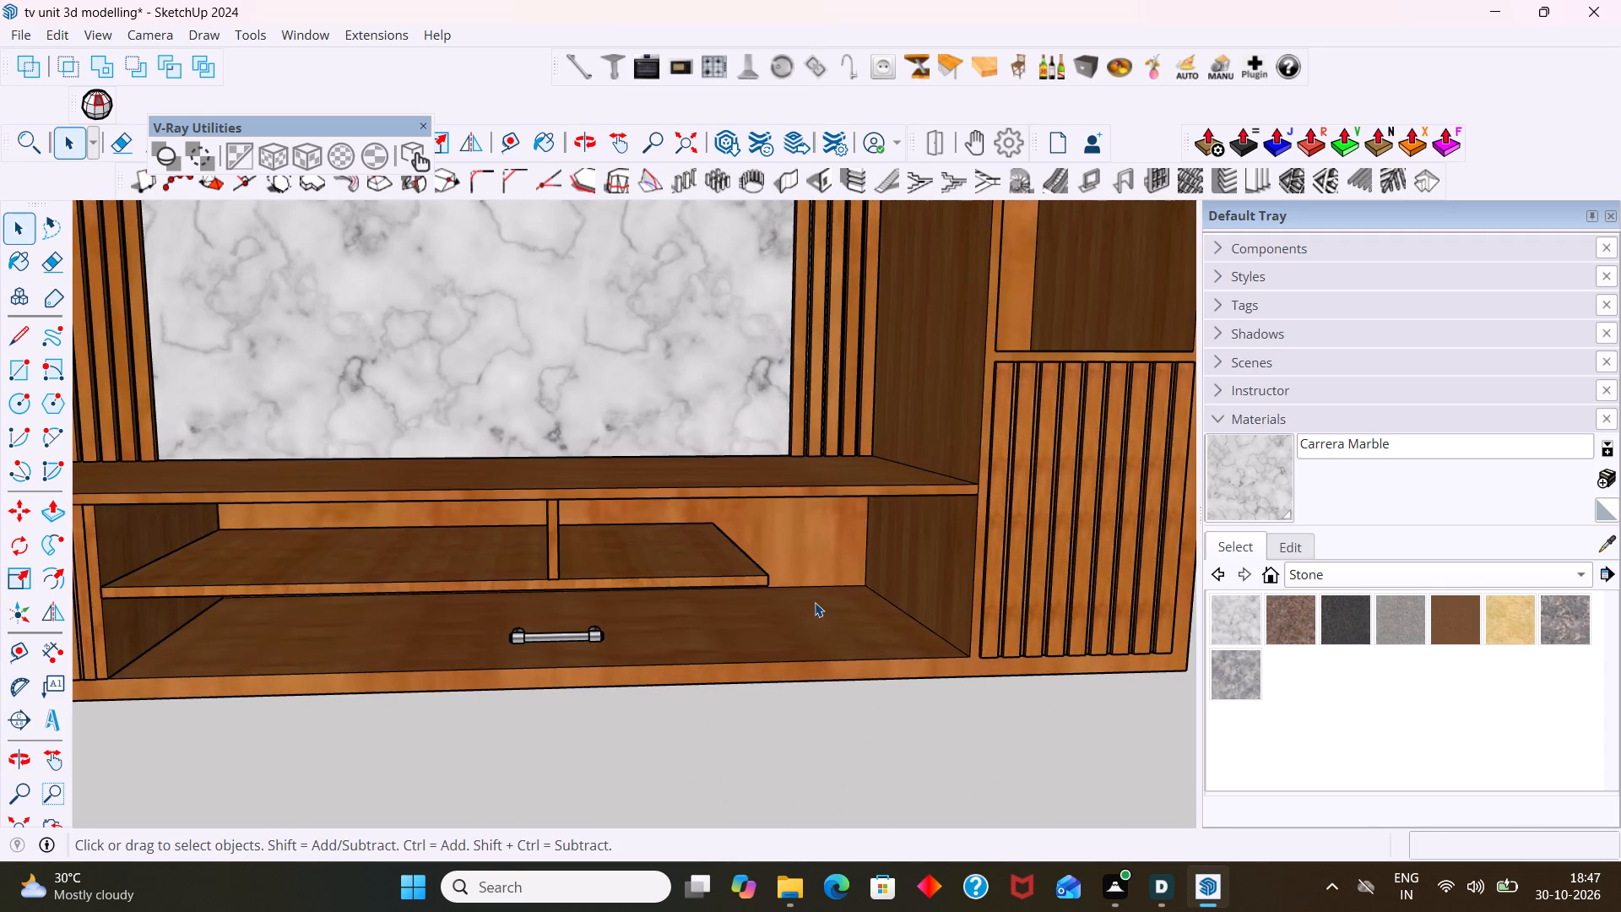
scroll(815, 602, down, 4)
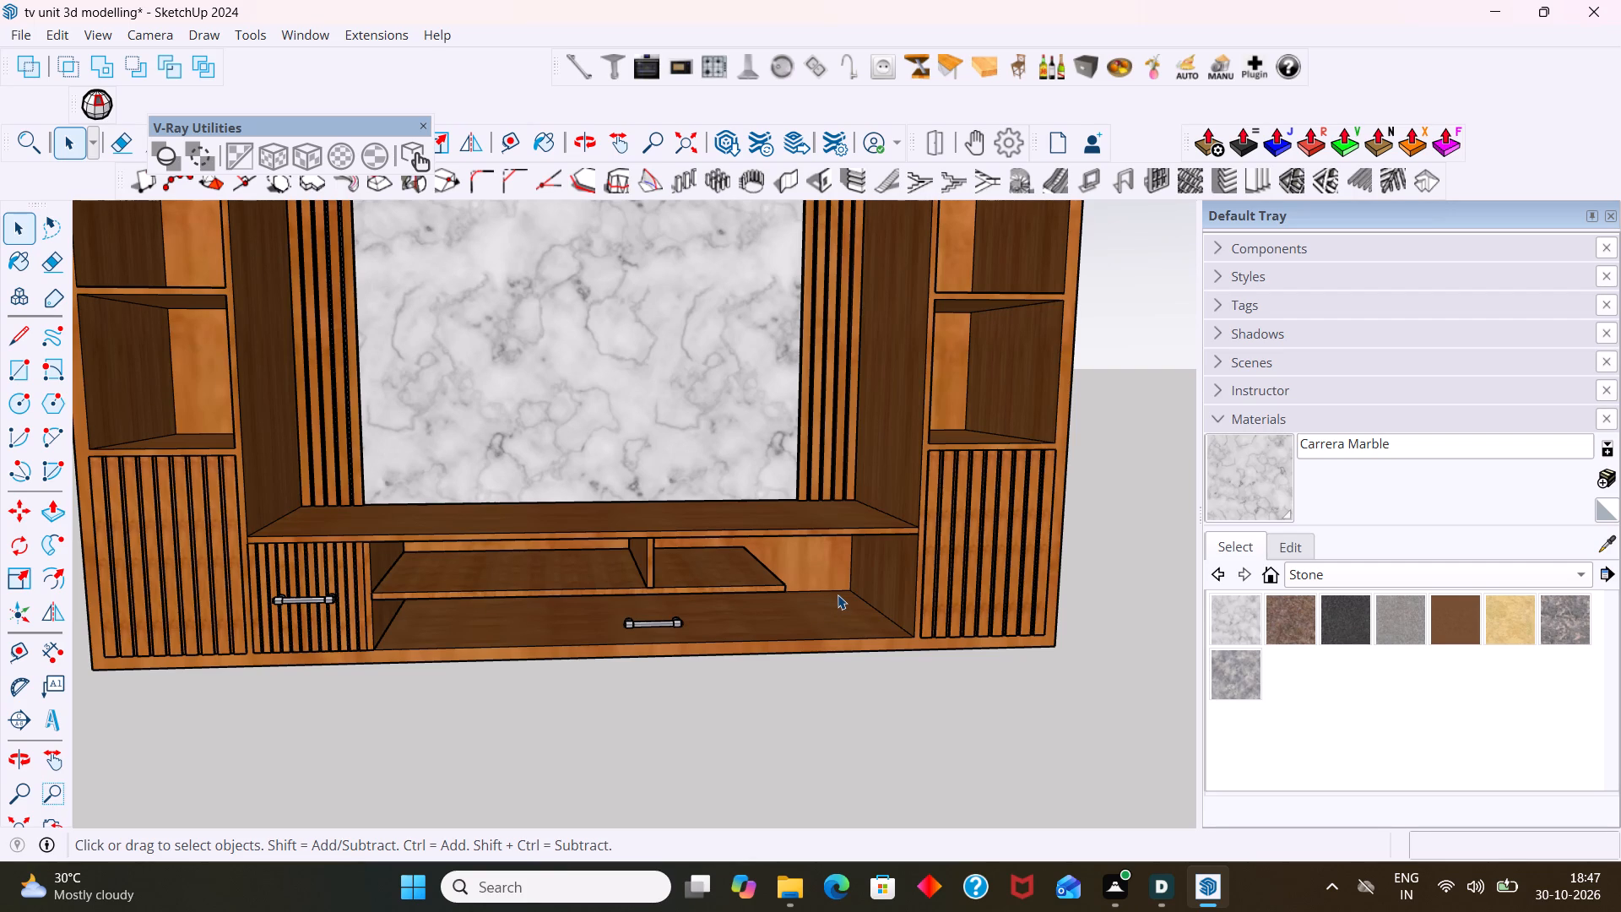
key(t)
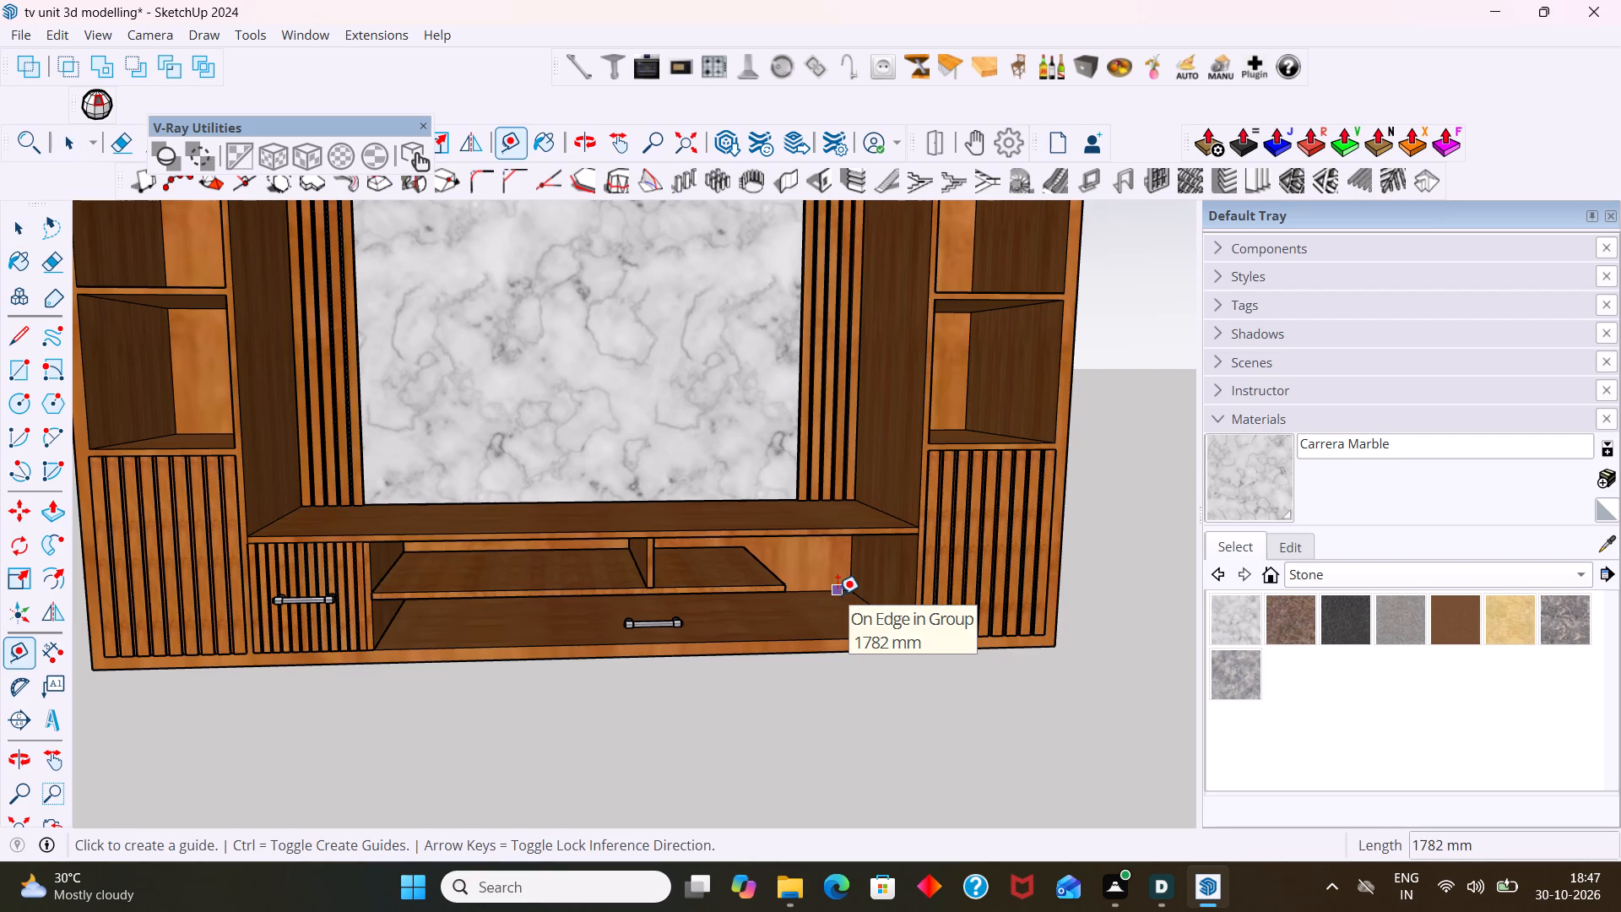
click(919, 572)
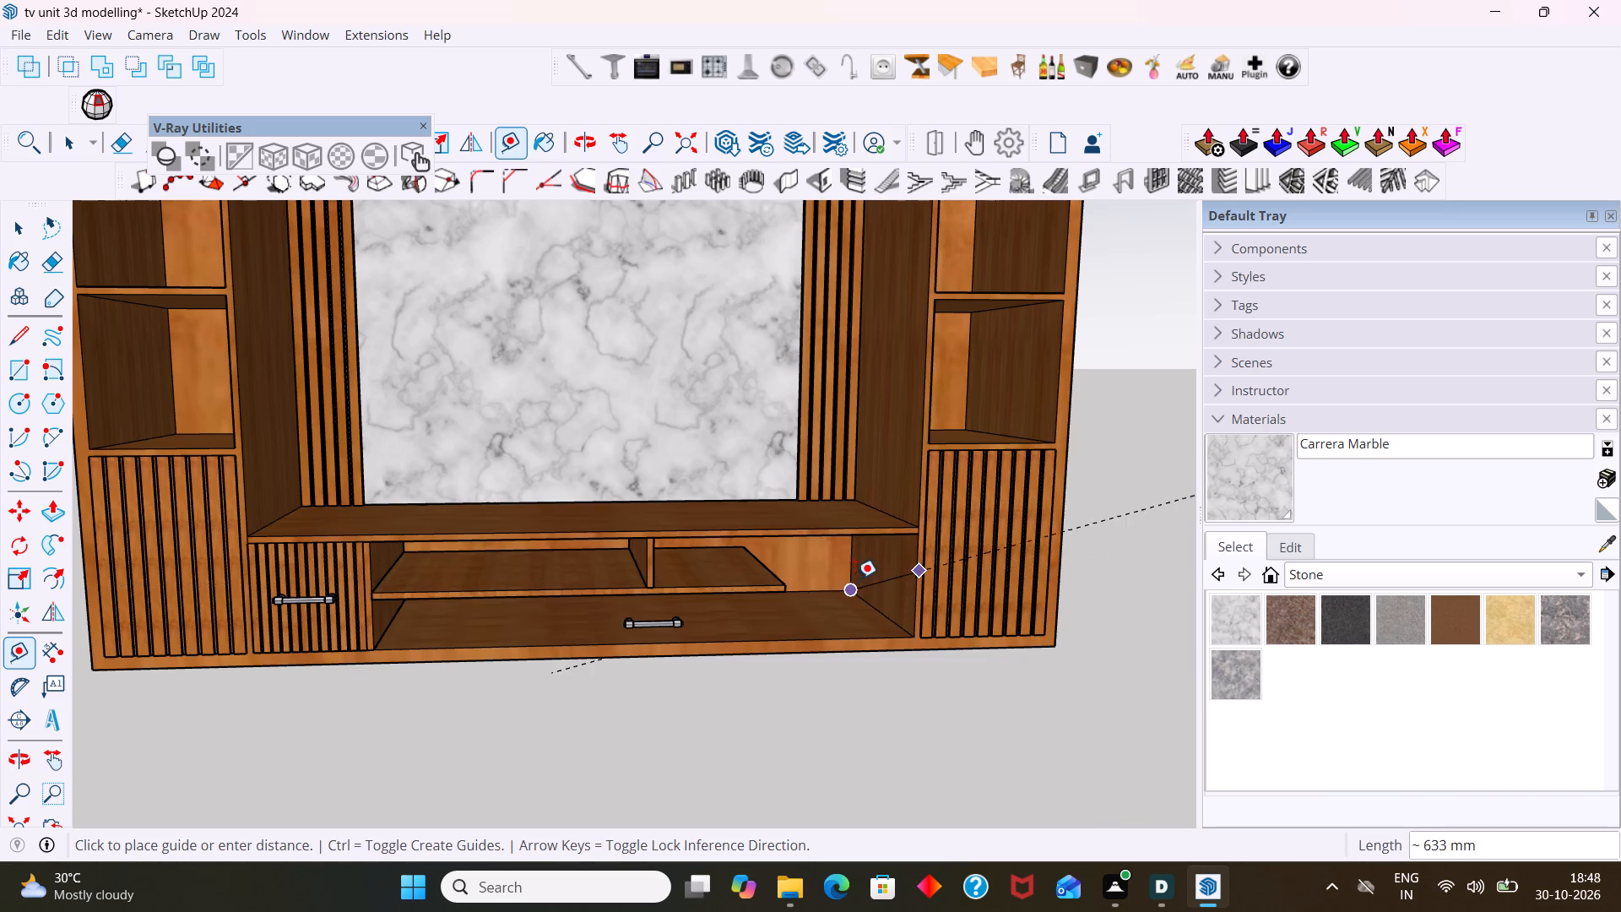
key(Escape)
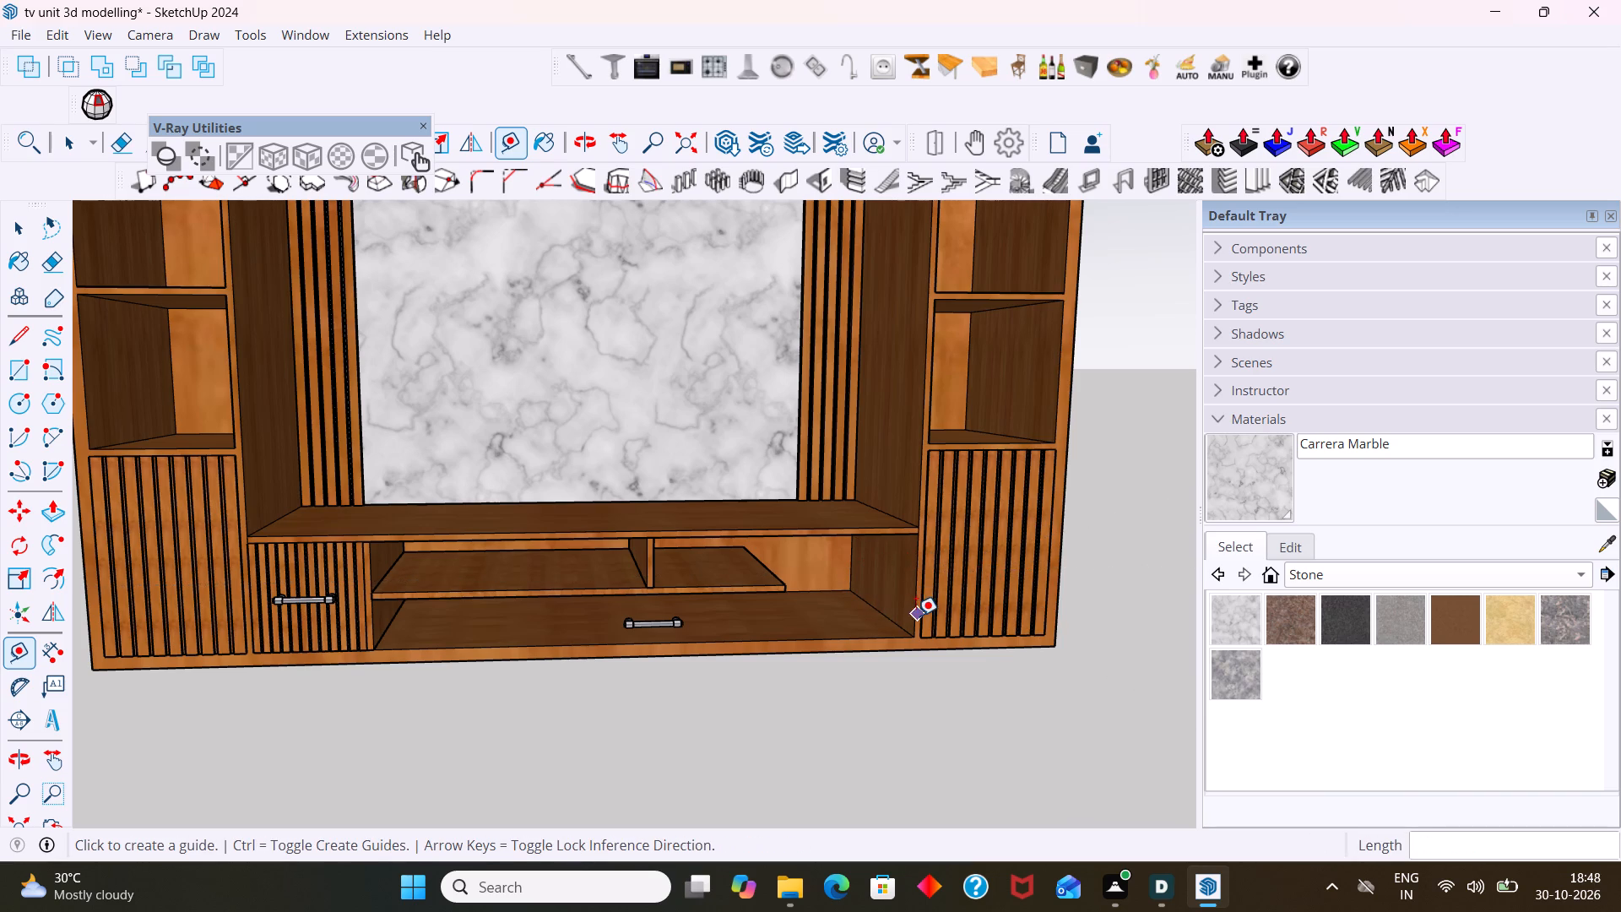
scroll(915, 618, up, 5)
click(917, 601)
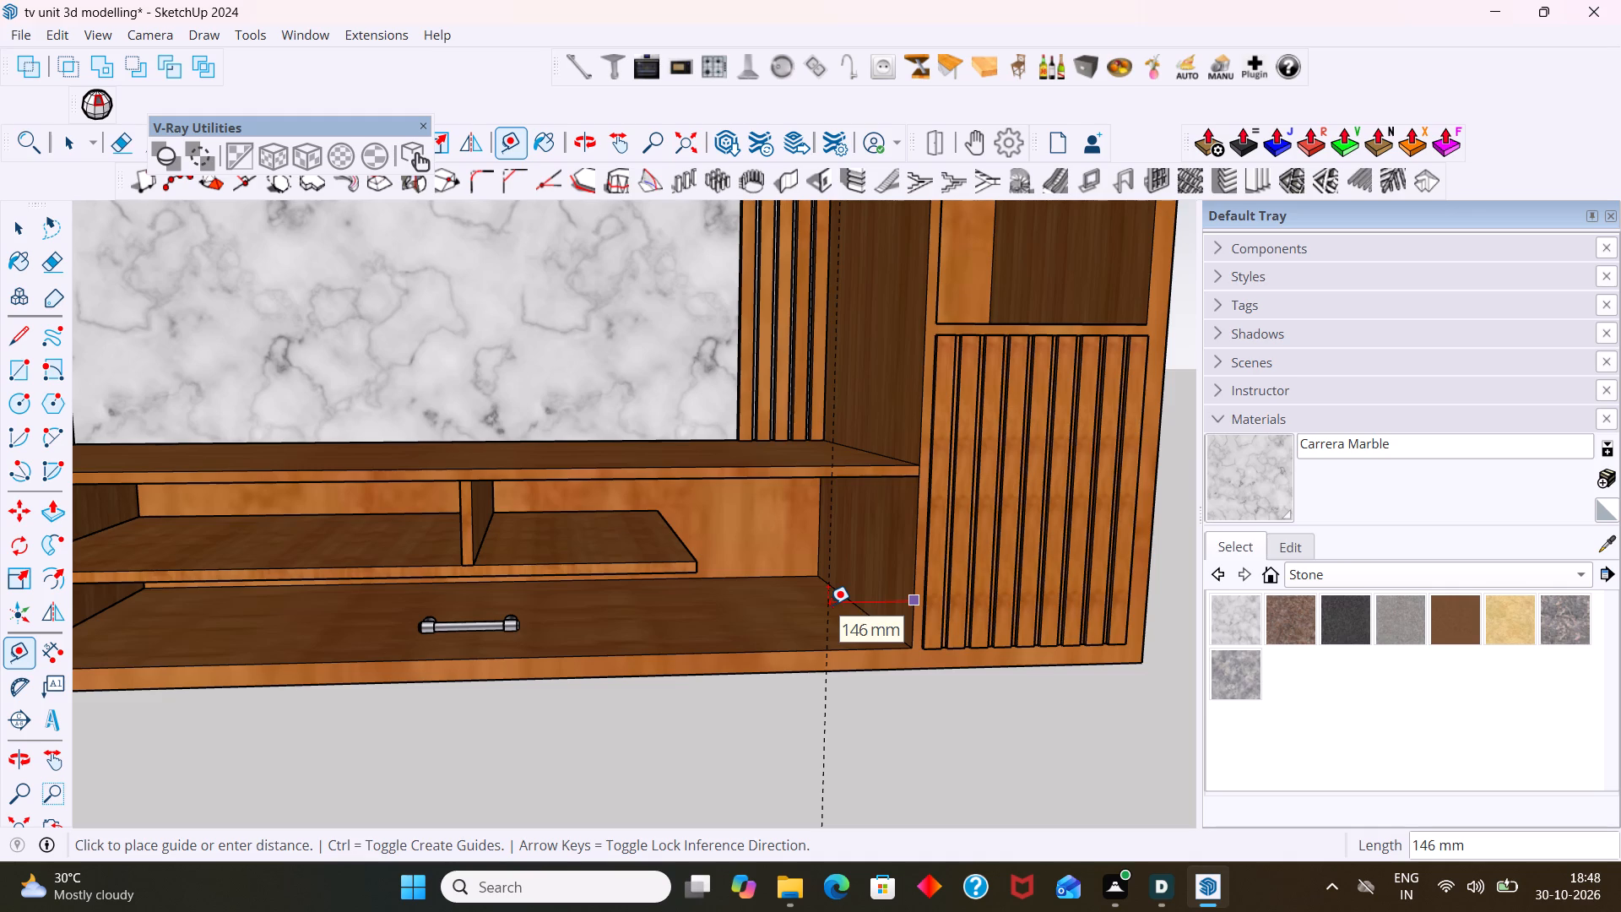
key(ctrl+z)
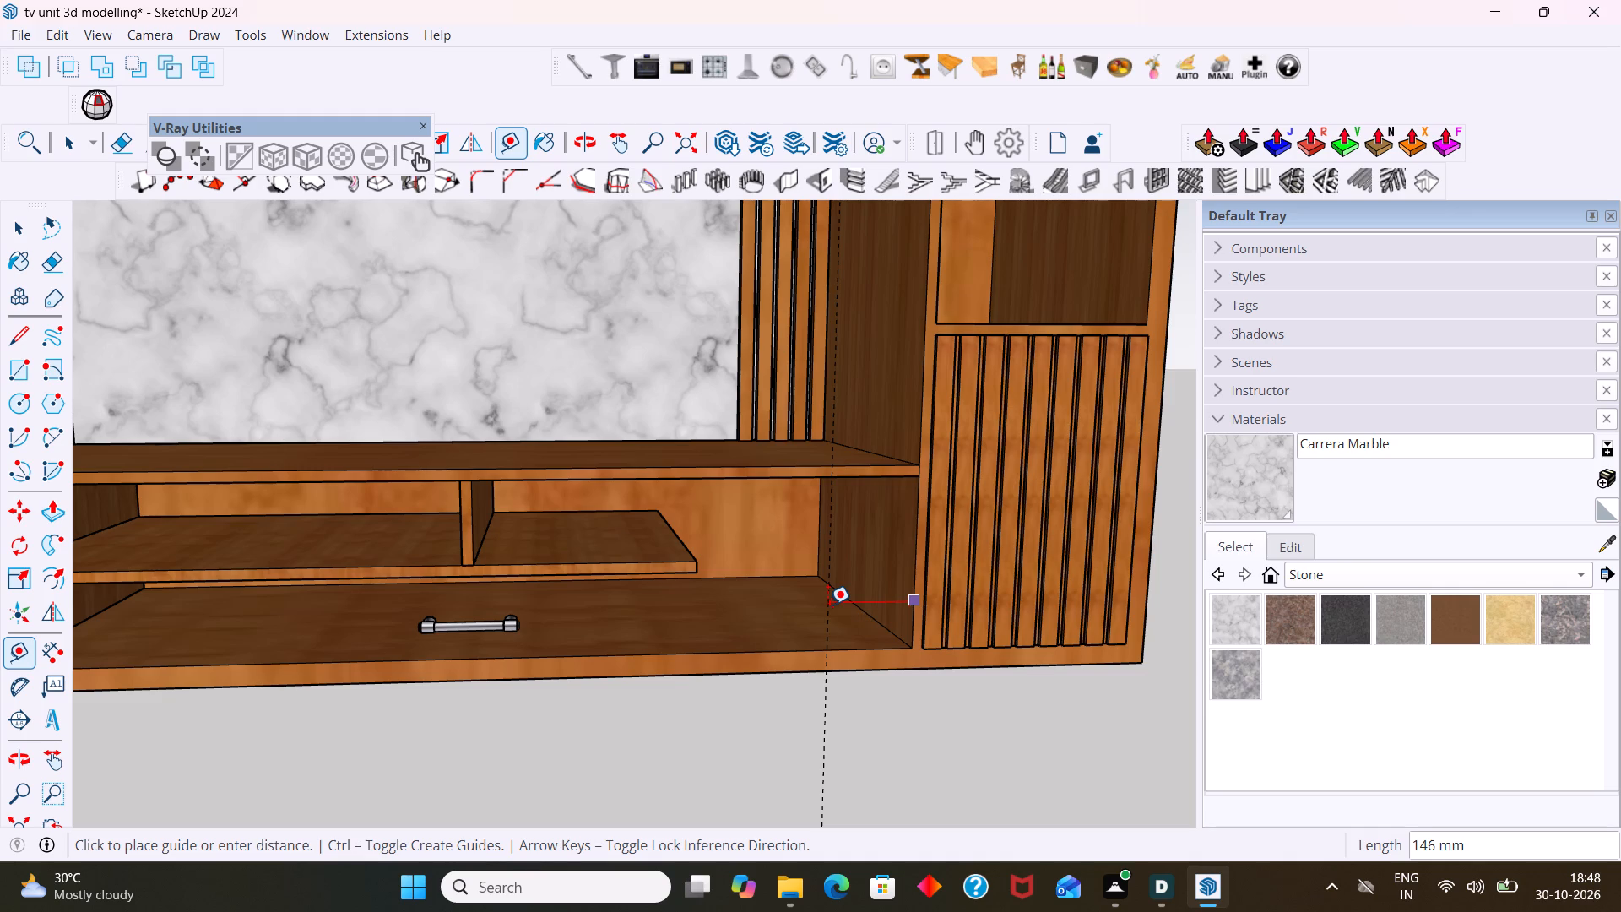
Measure the width of the narrow louvered drawer front along its top edge.
scroll(829, 604, down, 4)
shift+middle_drag(827, 604, 1281, 597)
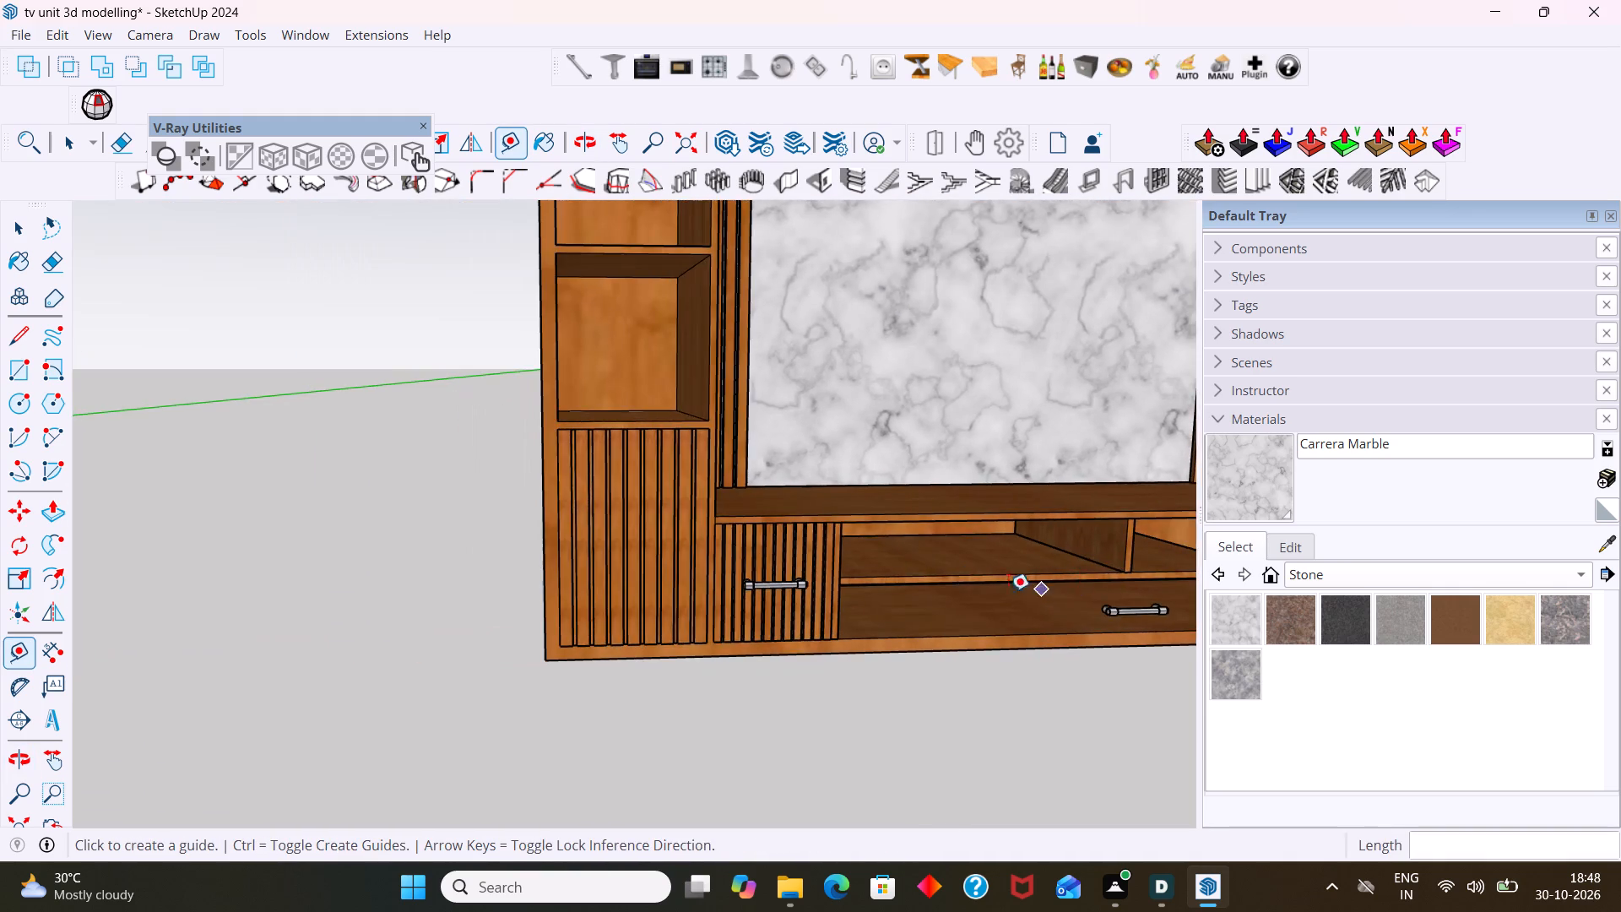
scroll(952, 585, up, 8)
middle_drag(659, 535, 601, 475)
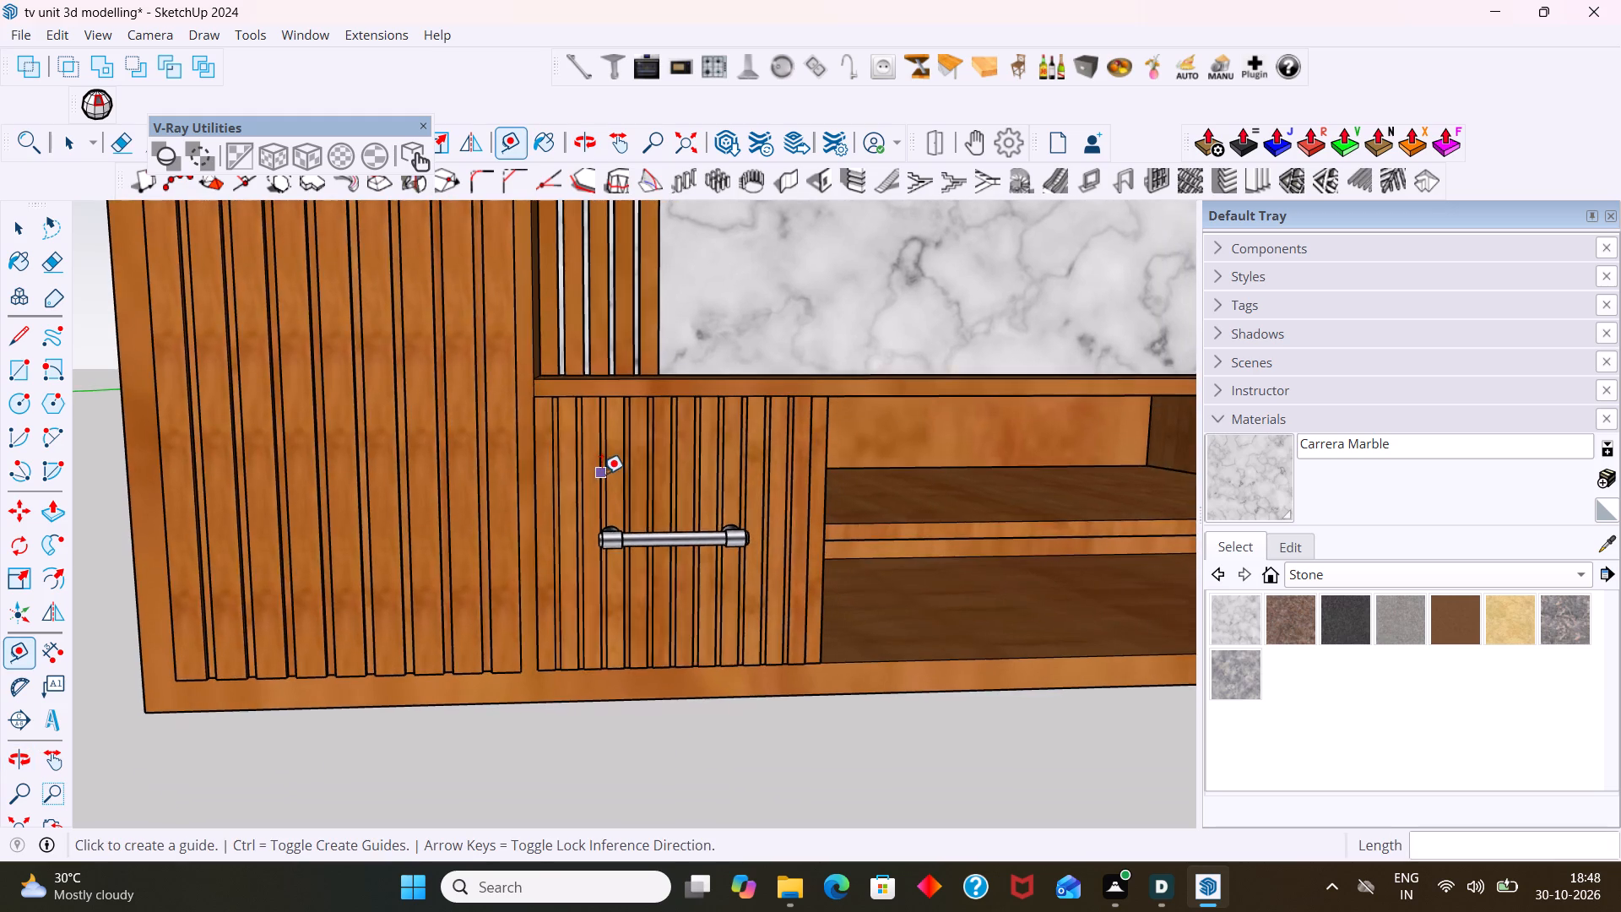
scroll(590, 452, up, 2)
click(523, 385)
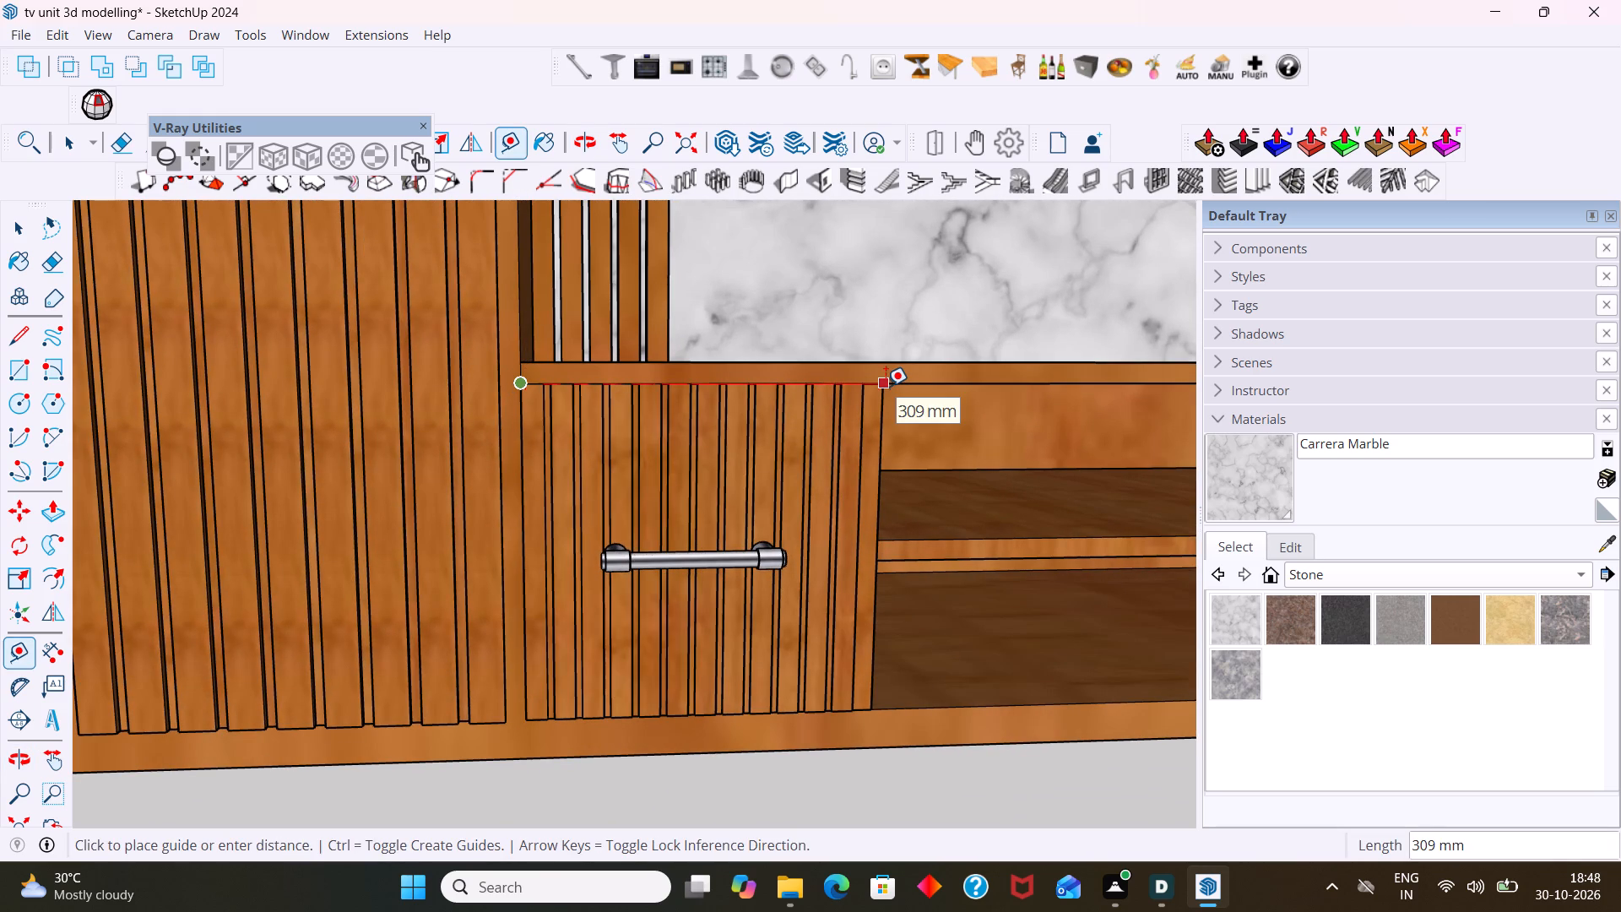
middle_drag(885, 386, 841, 386)
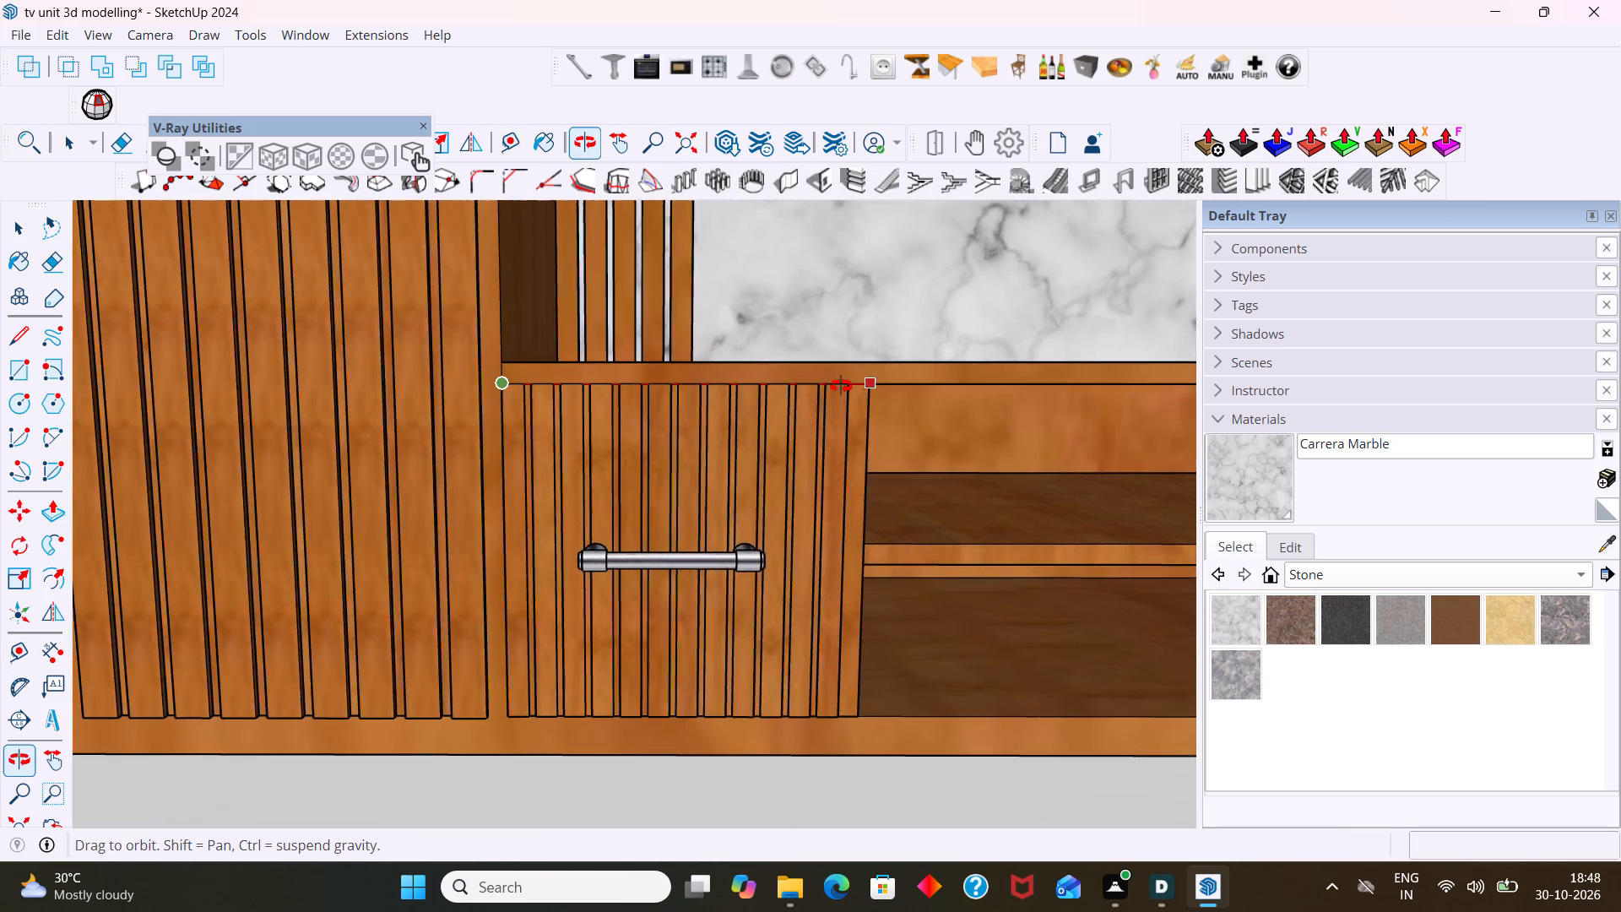
middle_drag(841, 386, 768, 477)
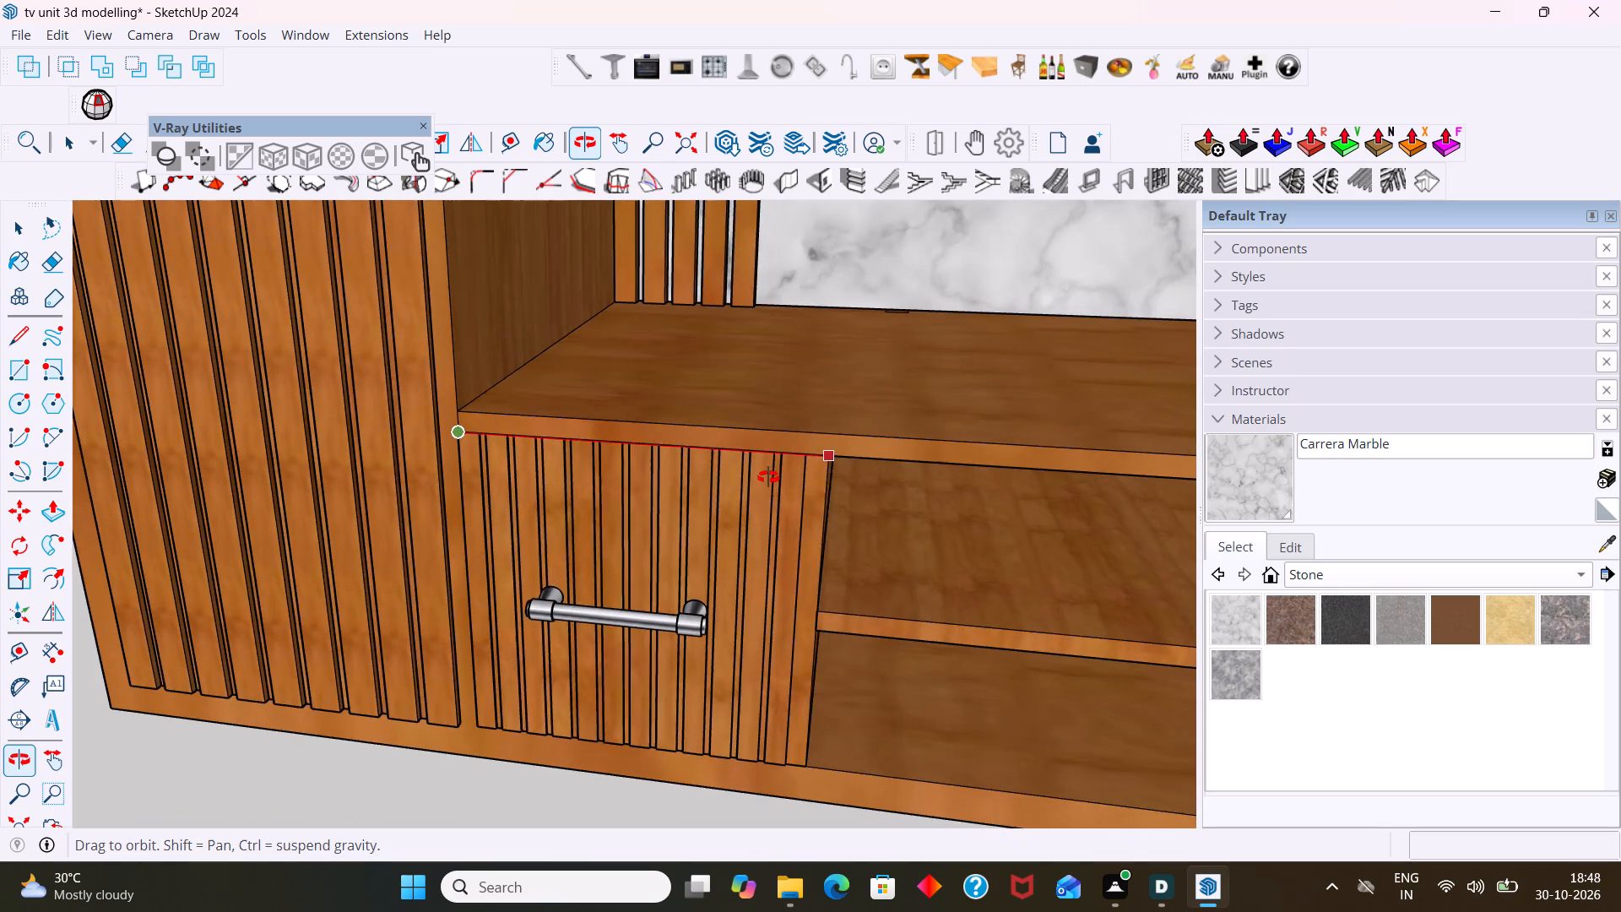
middle_drag(768, 477, 784, 474)
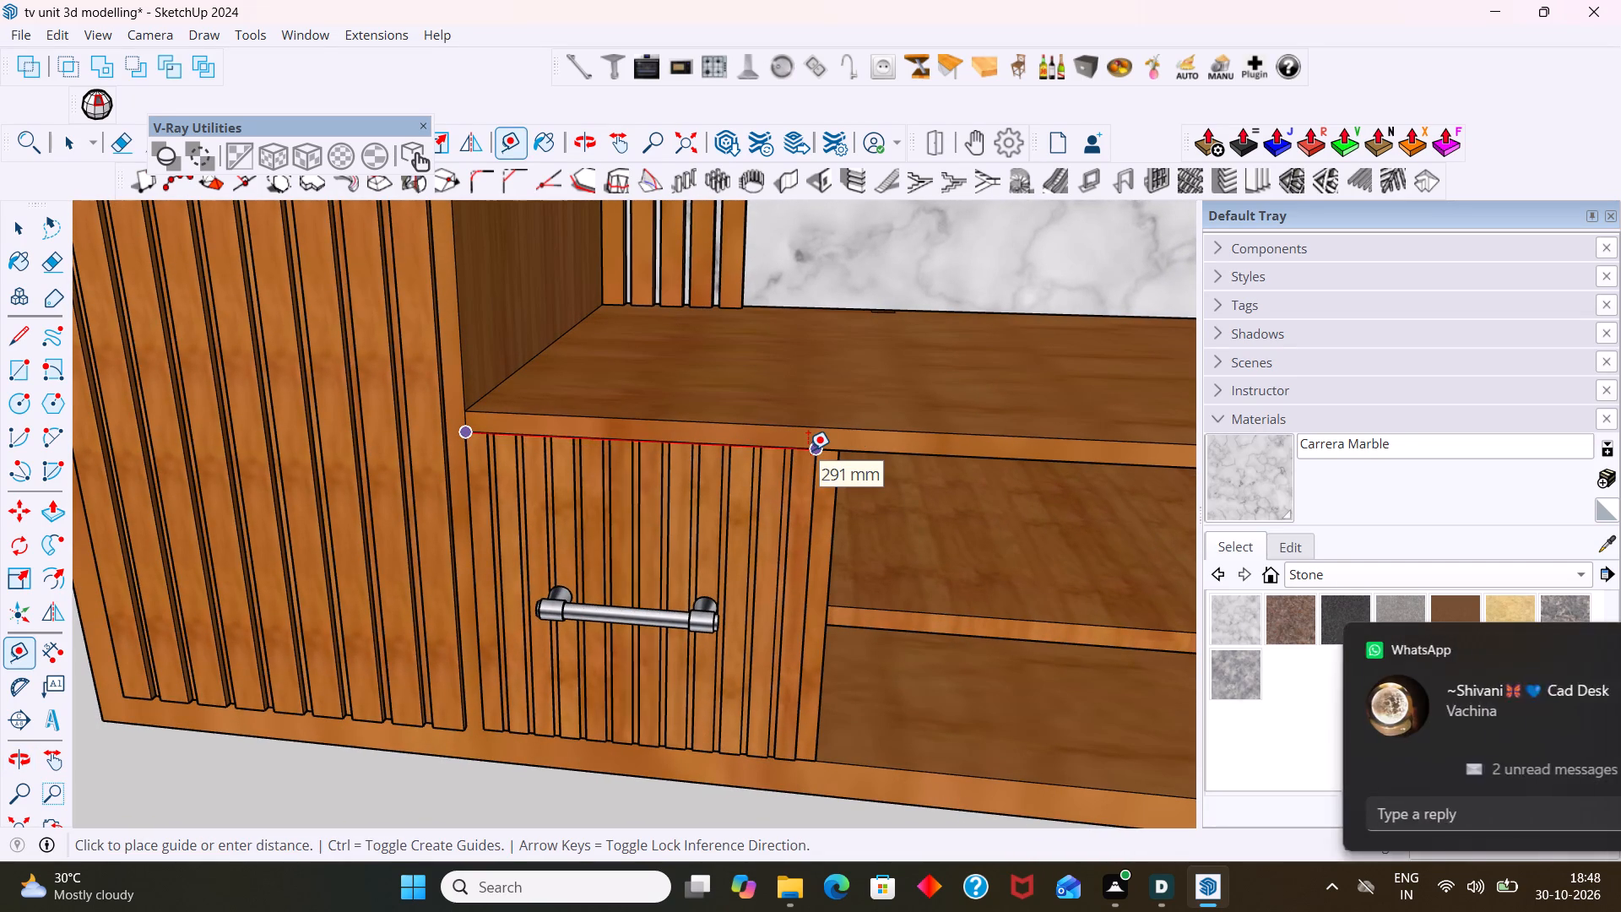
key(space)
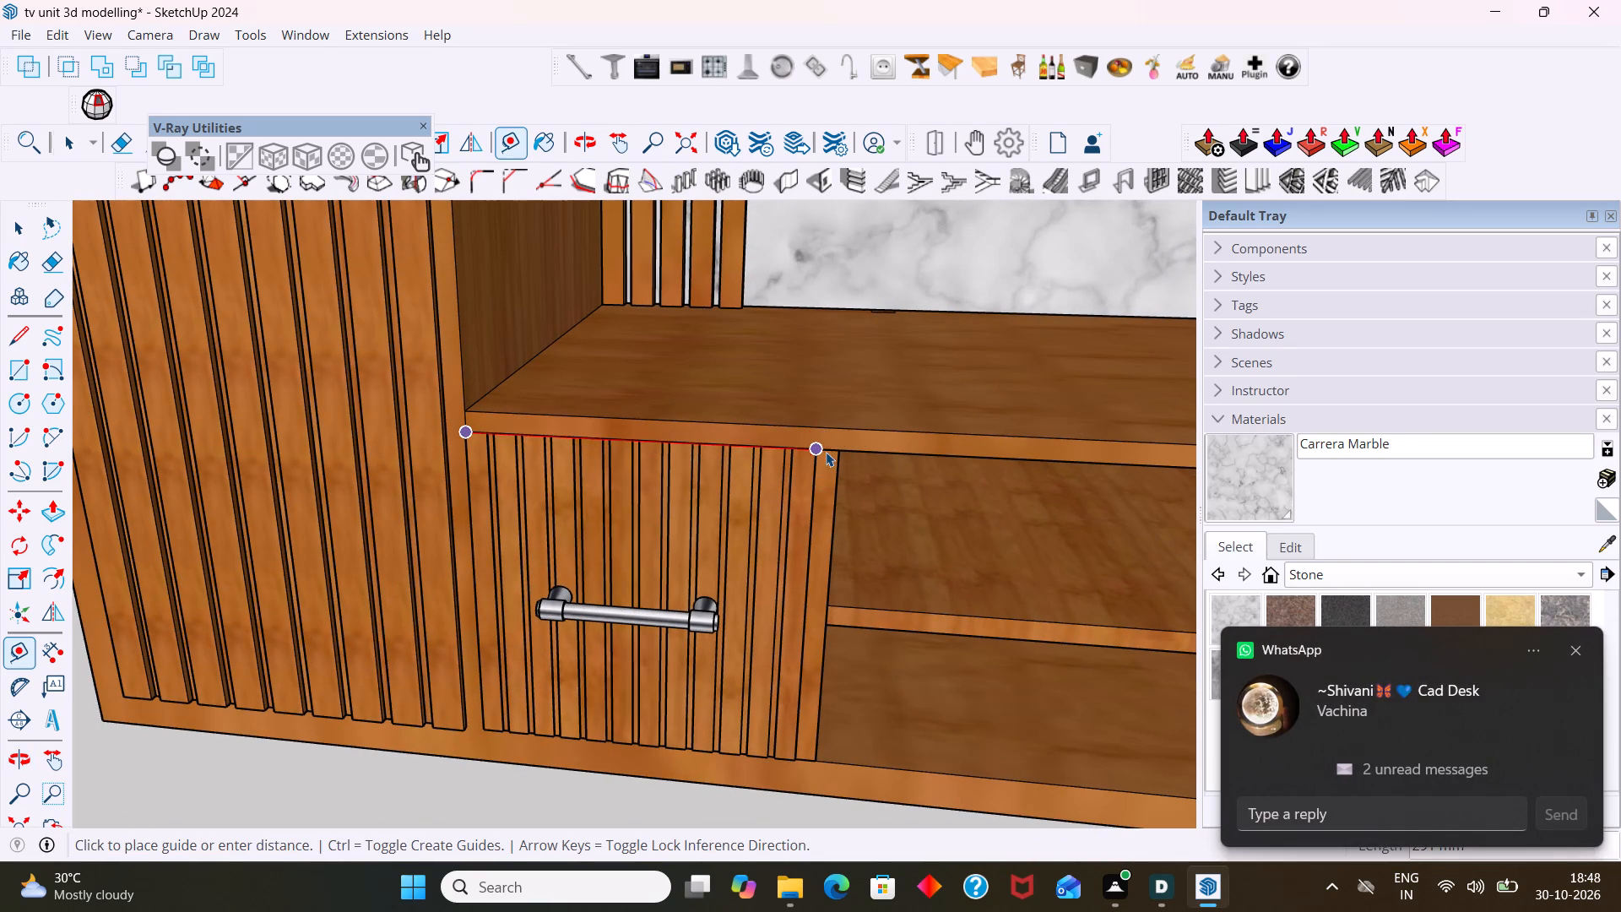
Dismiss the chat notification and examine the TV unit, especially the open lower section around the shortened shelf board.
click(1579, 648)
scroll(1579, 643, down, 4)
shift+middle_drag(1579, 638, 1038, 549)
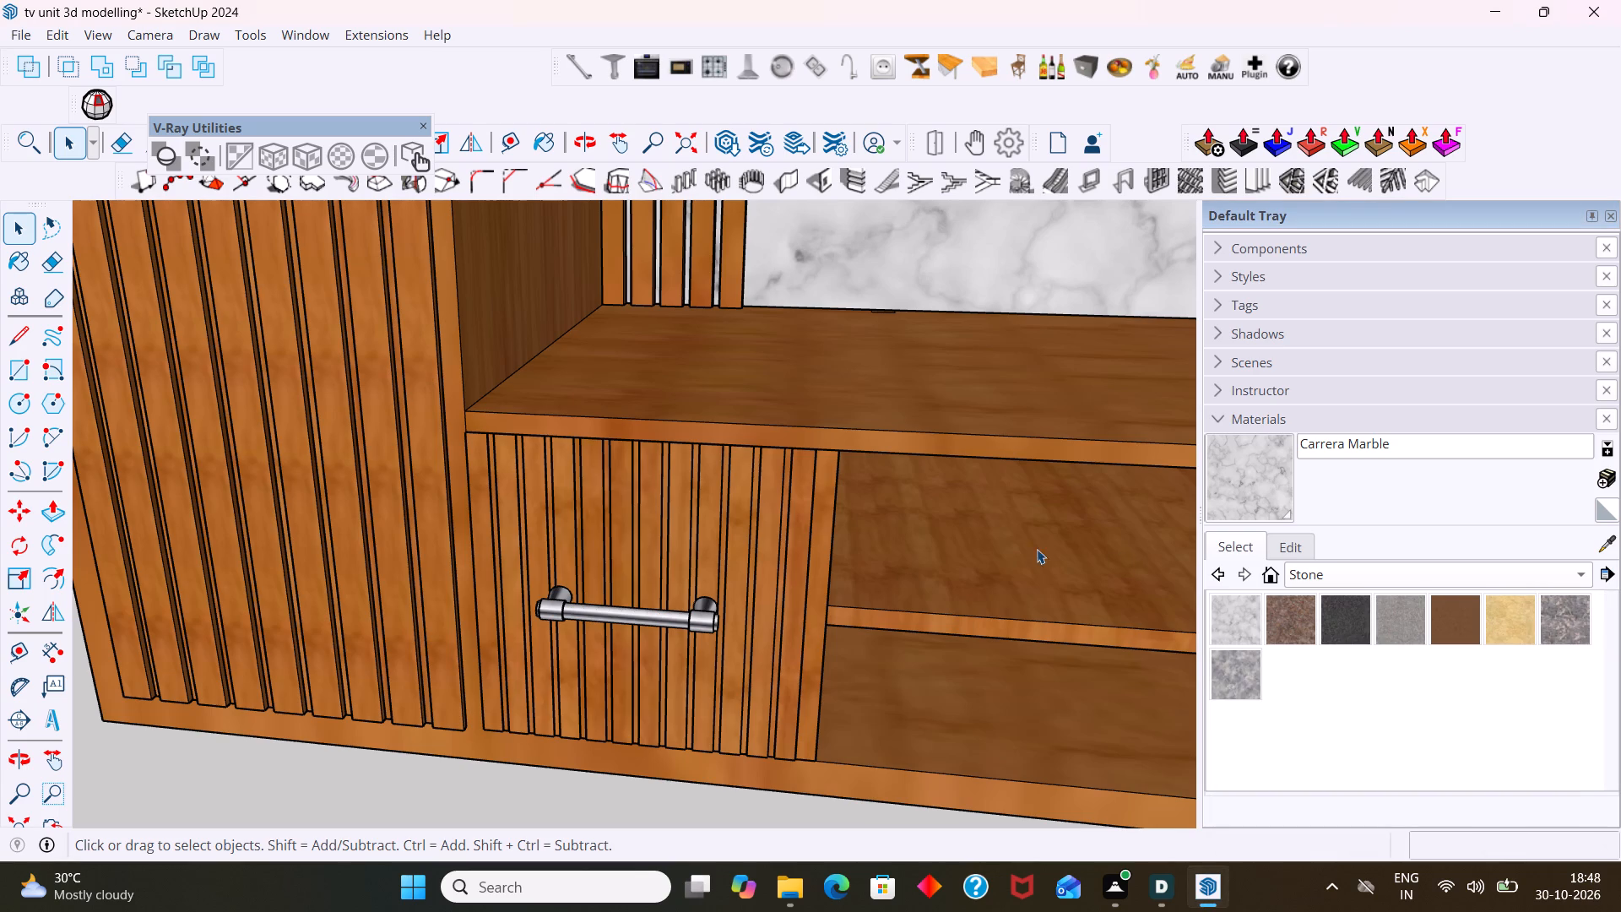
scroll(1037, 549, down, 2)
click(557, 760)
scroll(557, 747, down, 8)
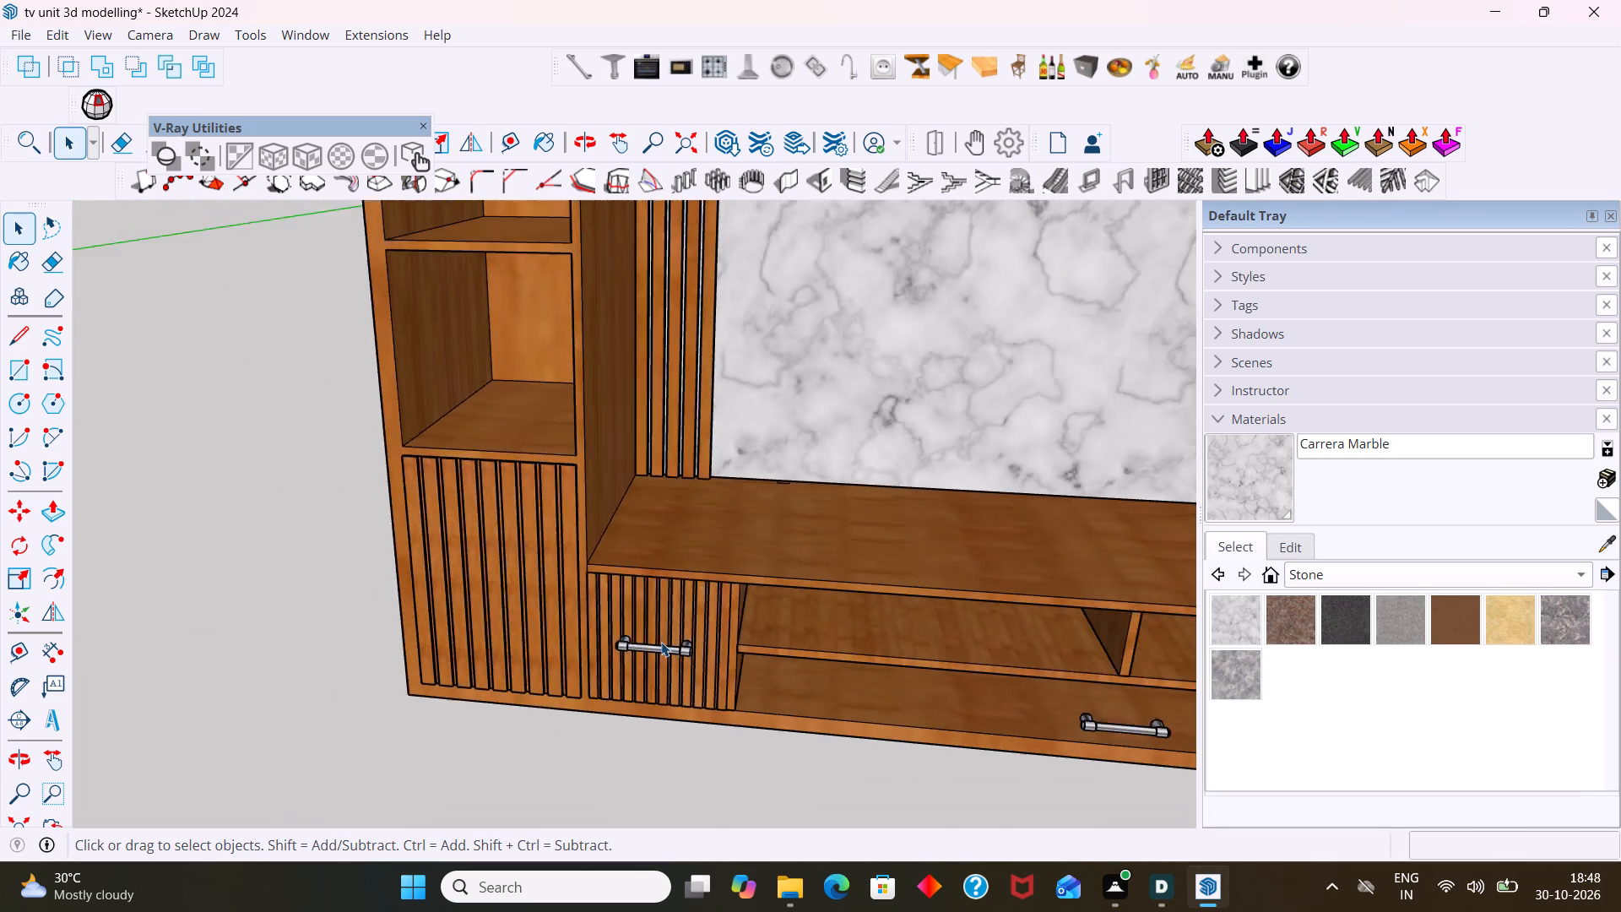
scroll(661, 642, down, 4)
shift+middle_drag(784, 601, 450, 517)
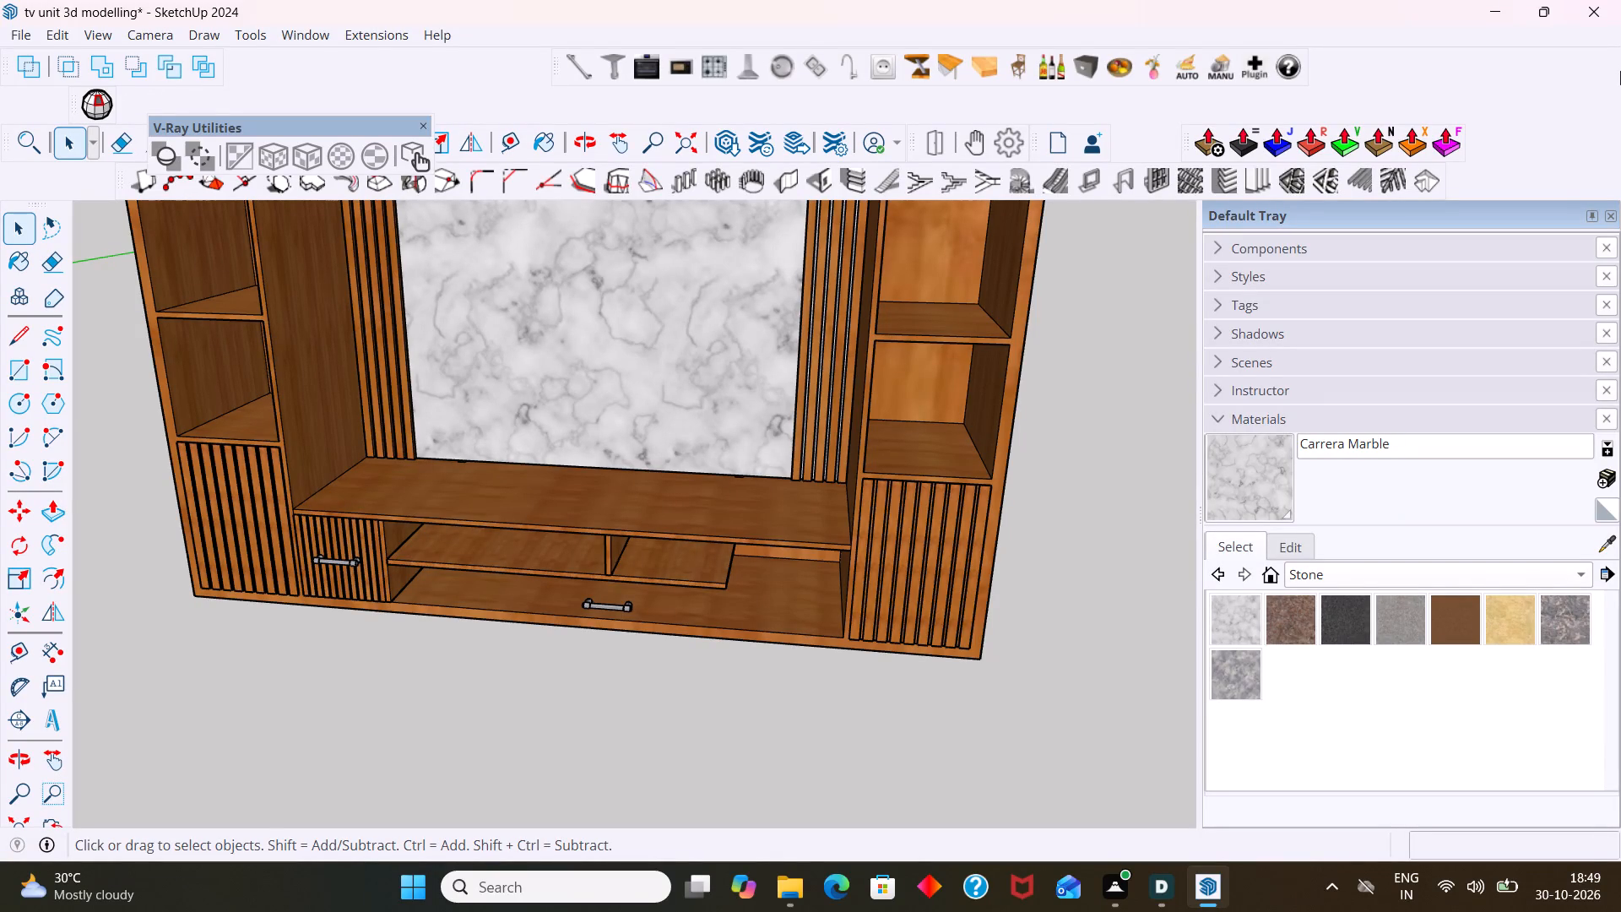
scroll(1620, 81, down, 3)
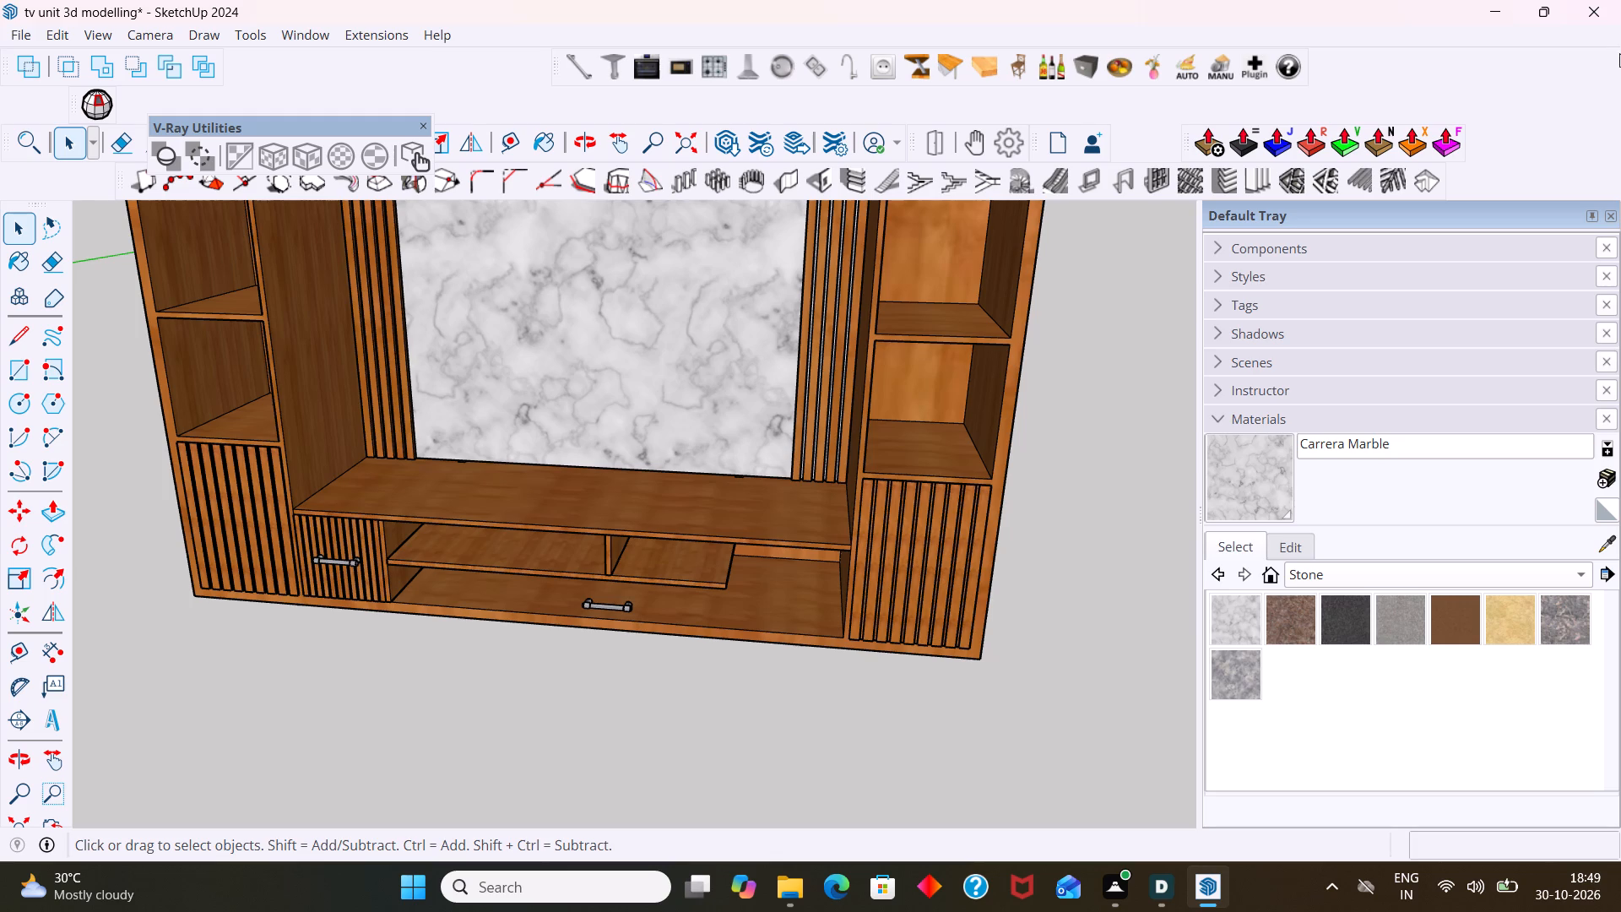
scroll(1614, 54, down, 5)
middle_drag(648, 557, 735, 527)
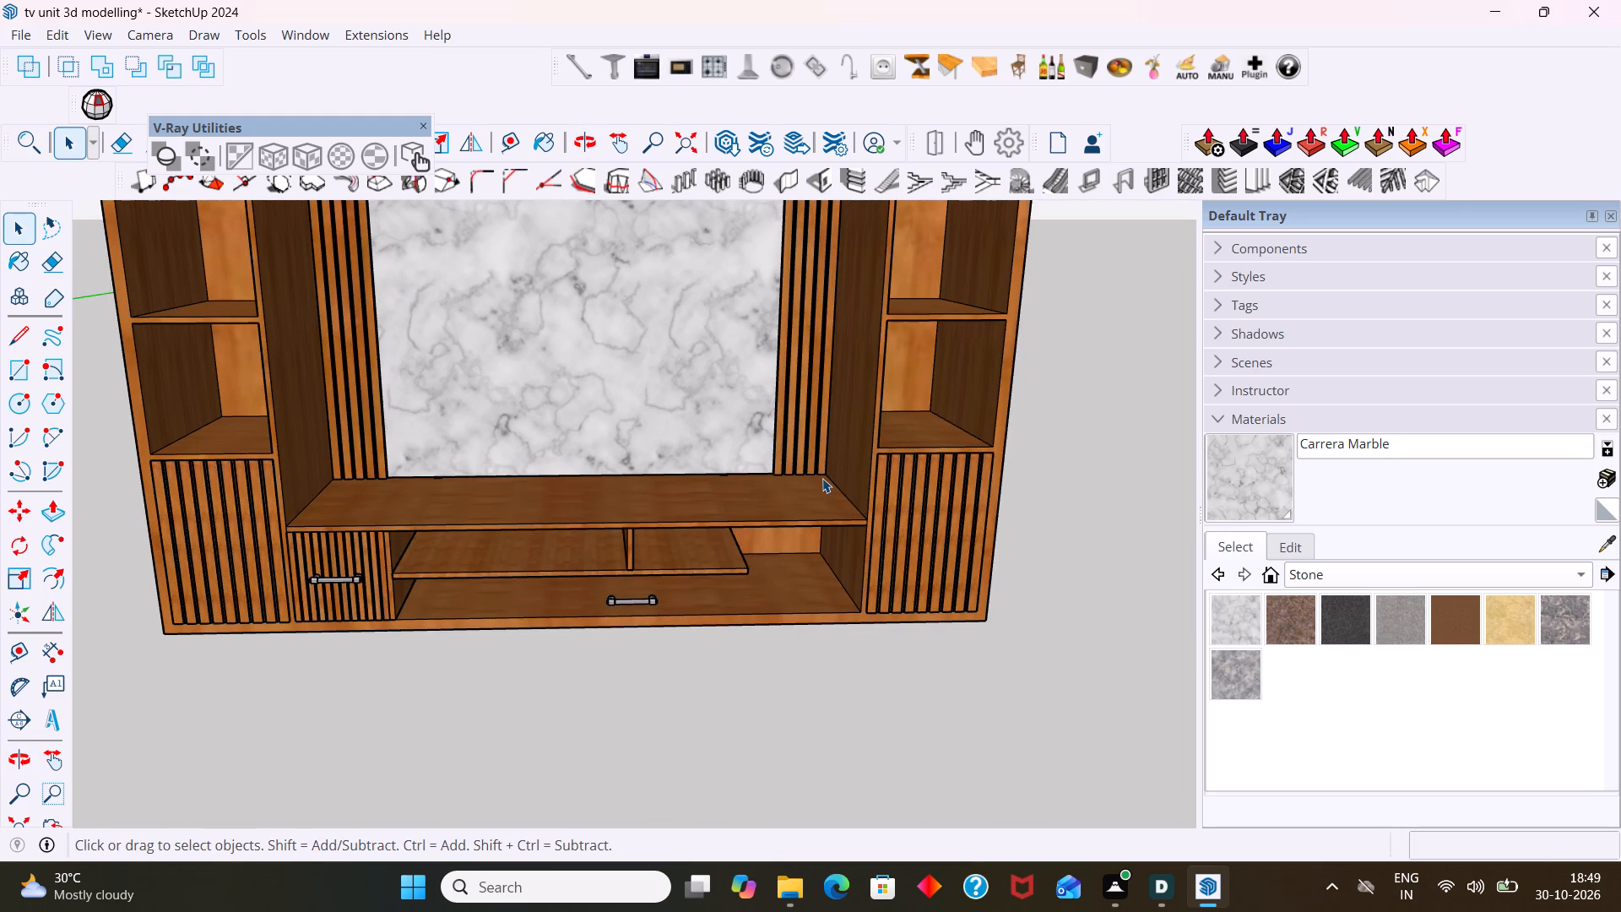
shift+middle_drag(729, 573, 540, 476)
scroll(542, 488, down, 10)
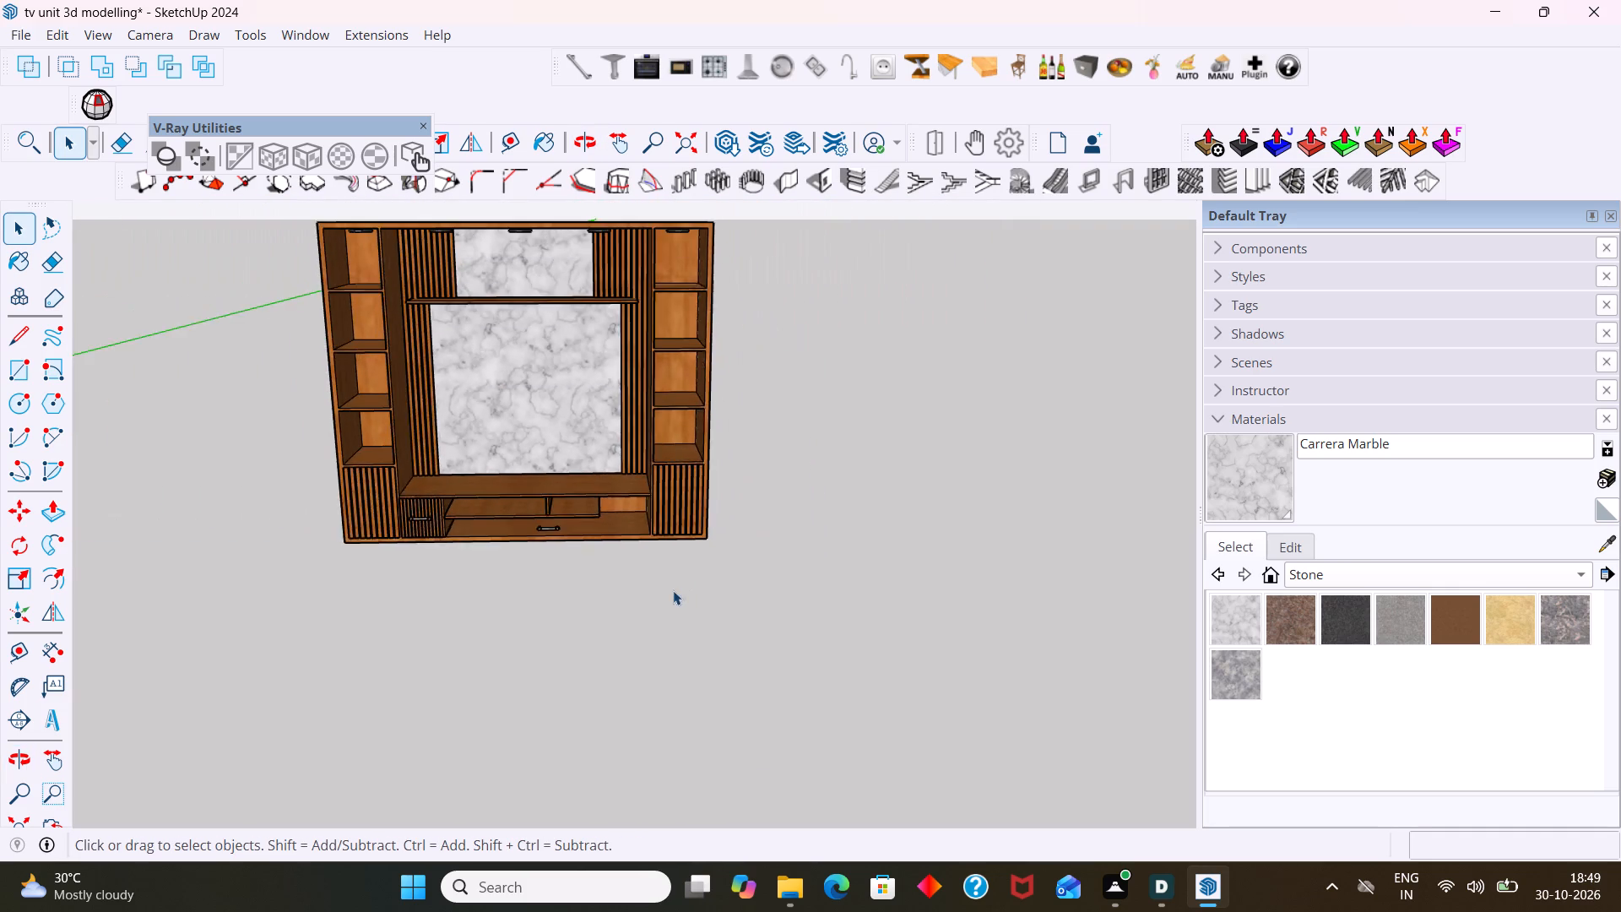
middle_drag(674, 577, 664, 590)
scroll(640, 466, up, 1)
middle_drag(639, 465, 577, 461)
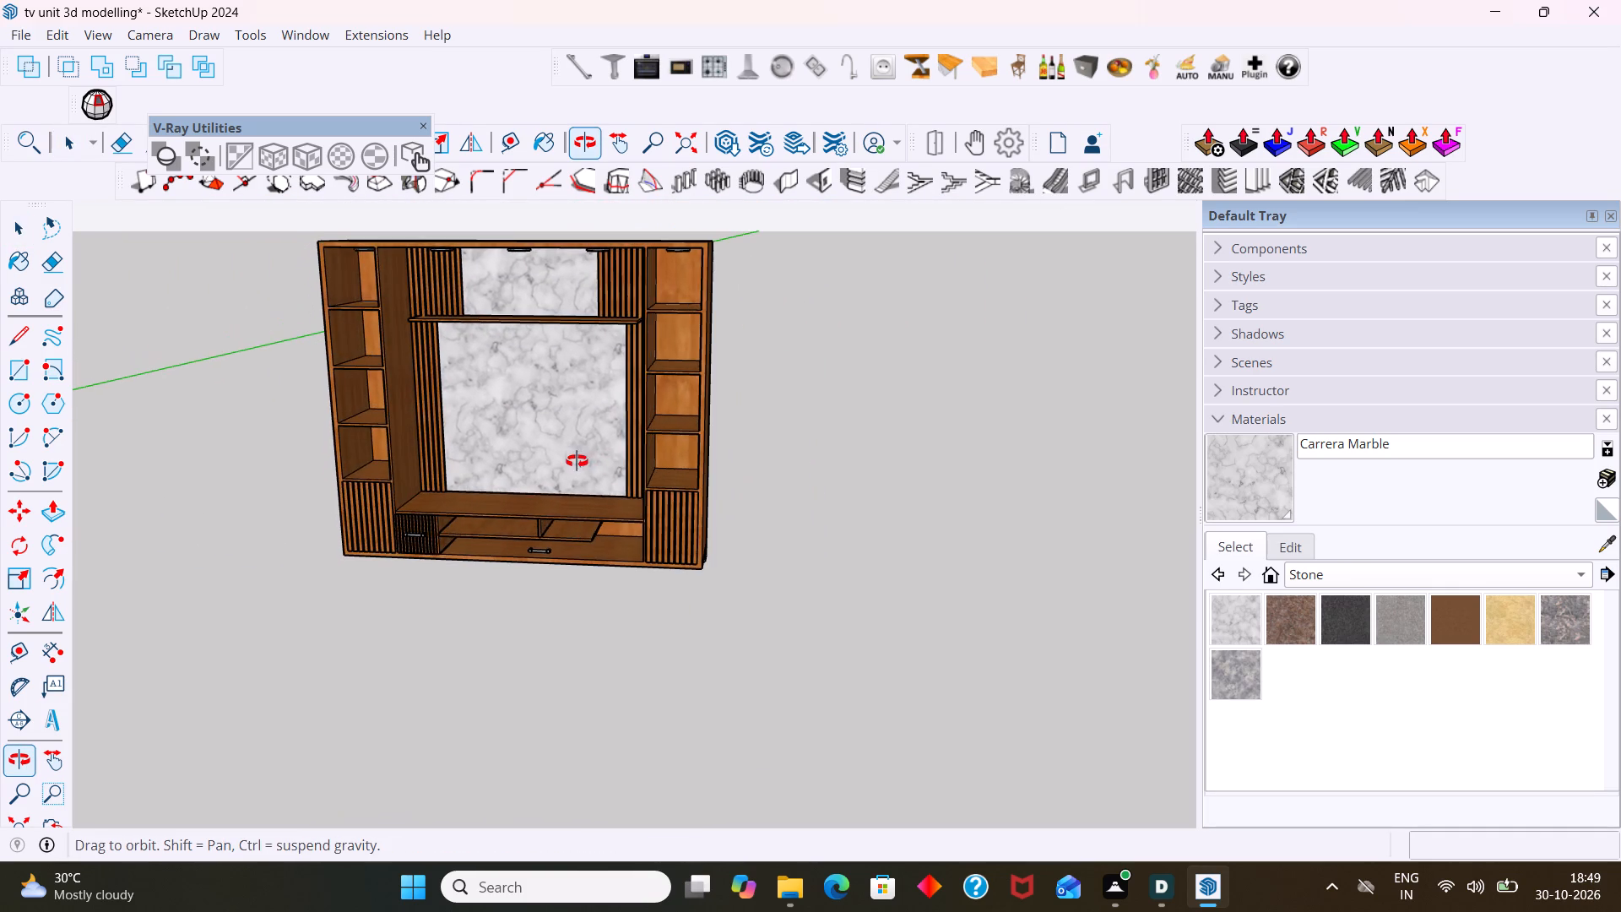
middle_drag(577, 461, 576, 464)
scroll(695, 560, up, 8)
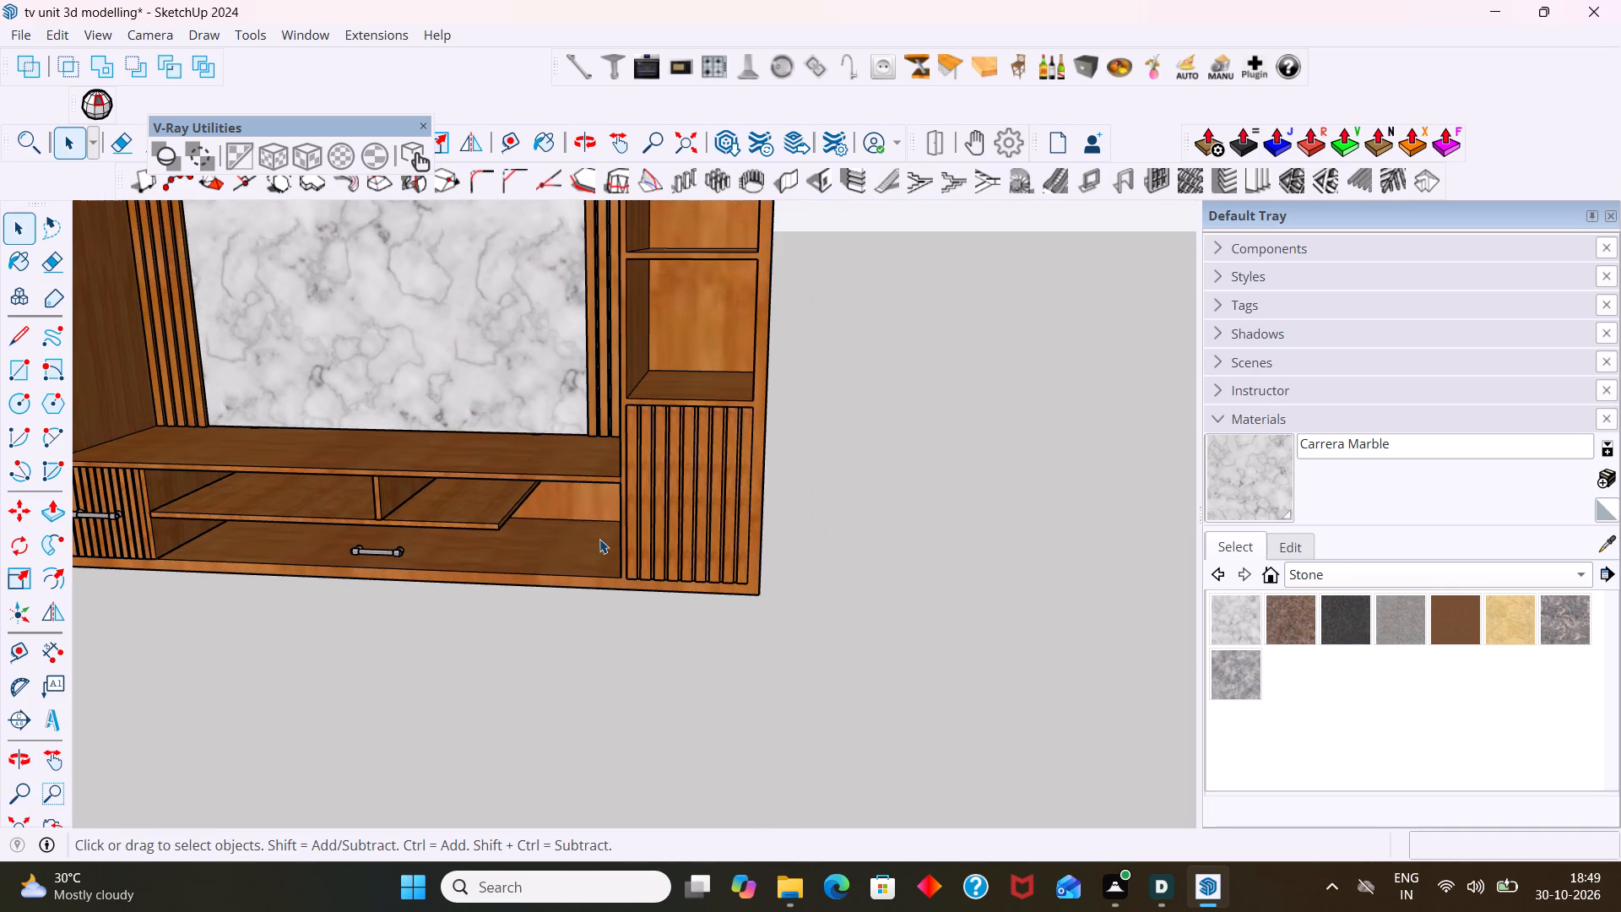
scroll(594, 538, up, 4)
scroll(576, 538, down, 3)
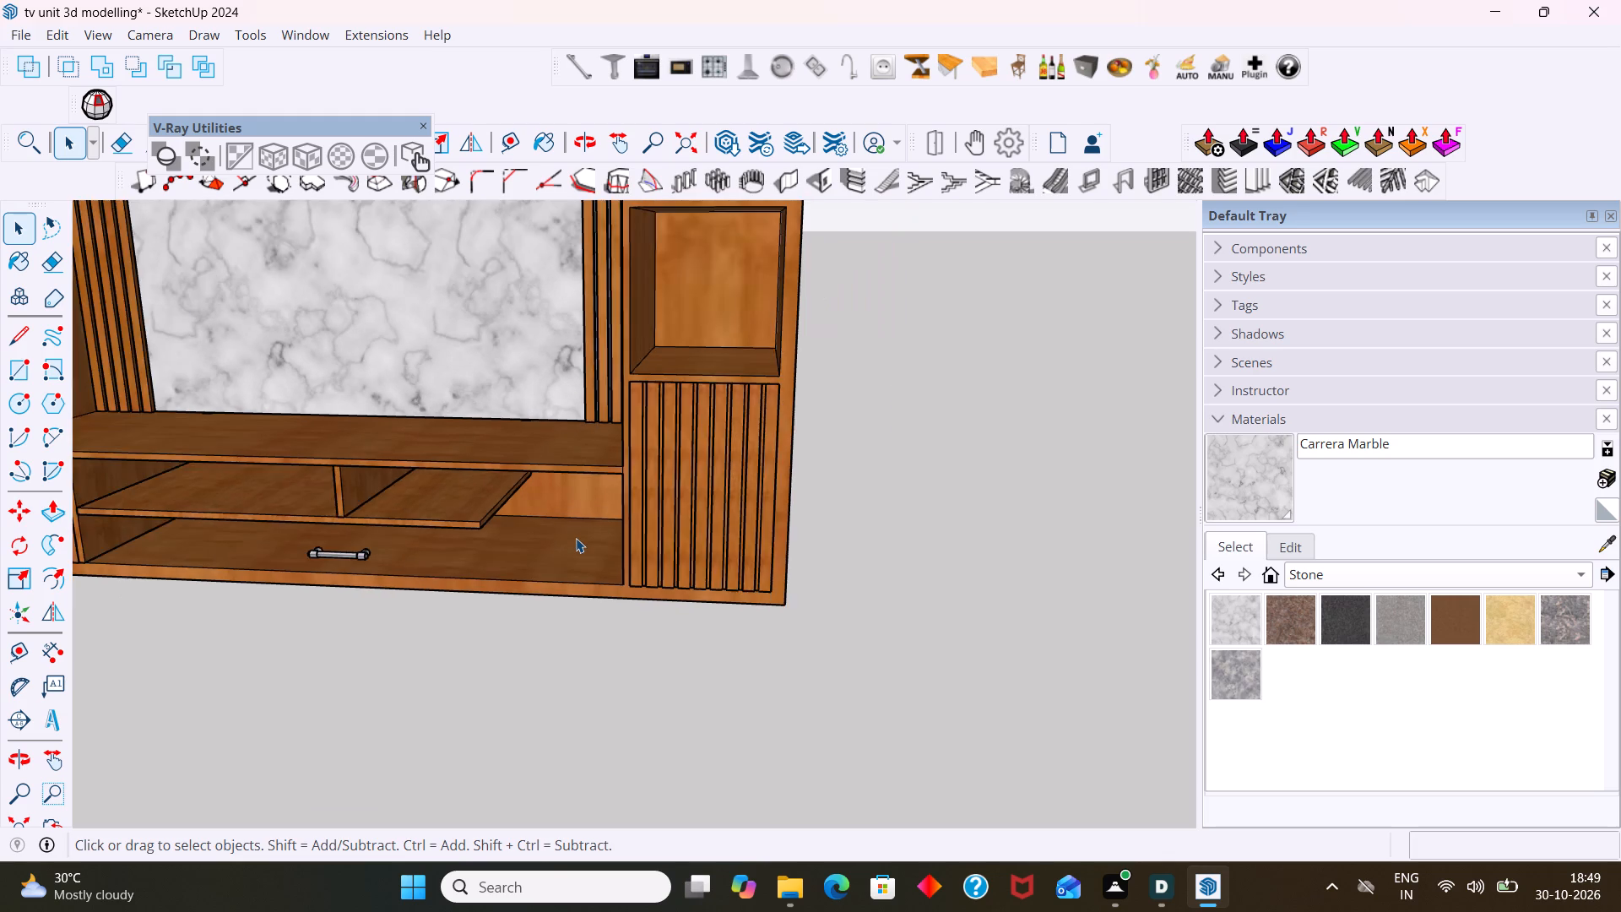
scroll(576, 538, down, 3)
Push the shelf board's end face inward about 361 mm to meet the vertical divider, and leave the board's group.
scroll(511, 521, up, 14)
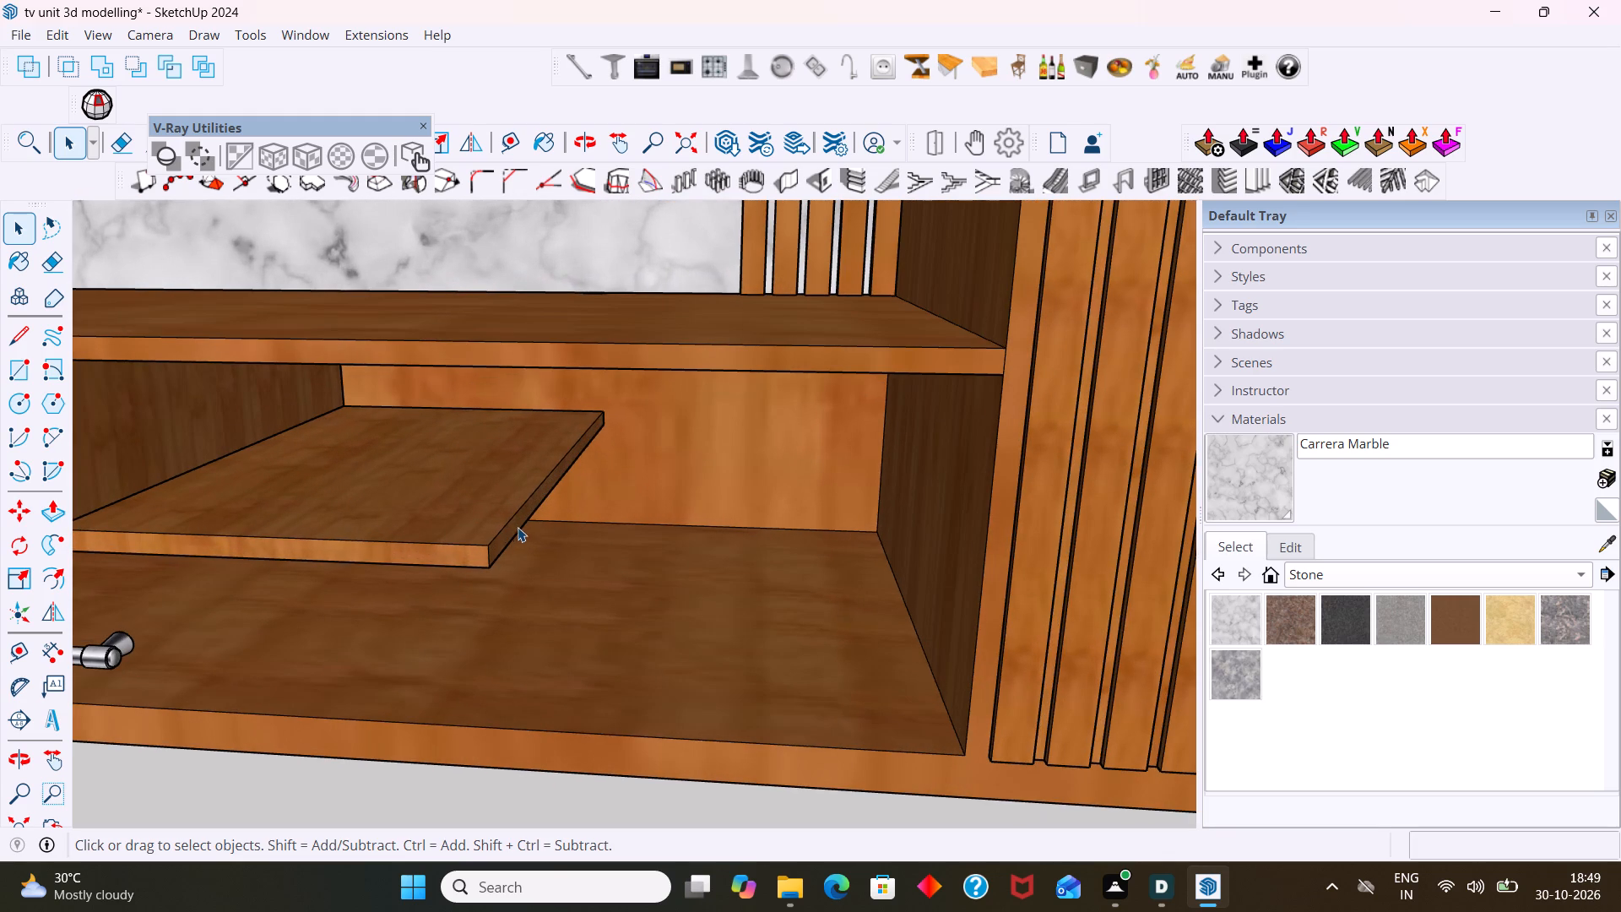
click(518, 529)
triple_click(518, 529)
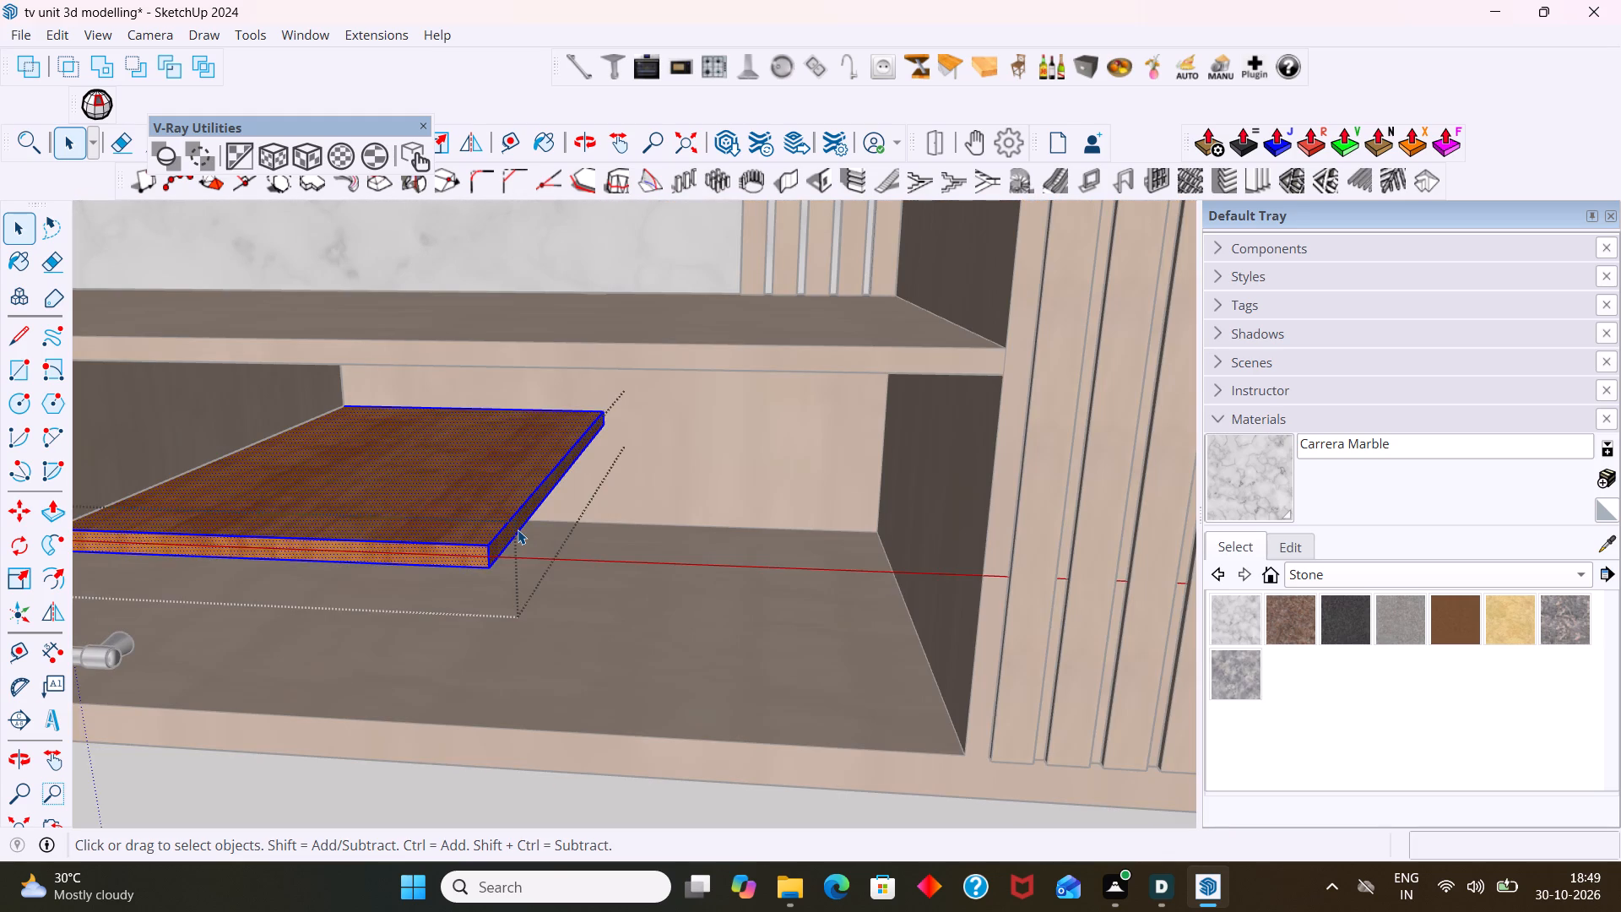
click(518, 529)
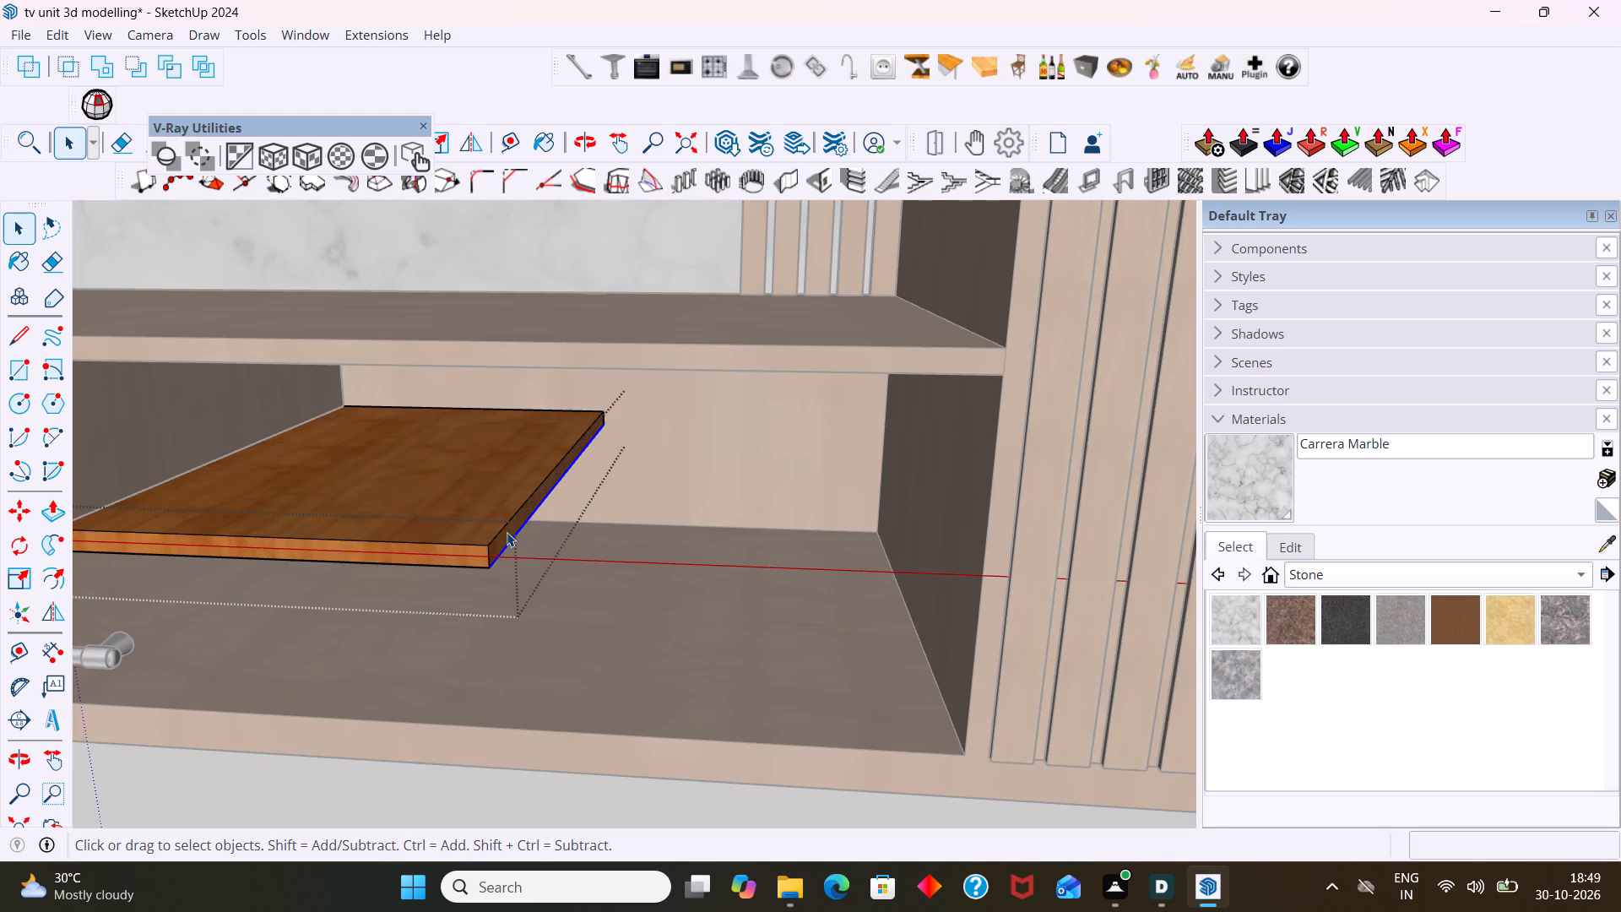
click(508, 533)
key(p)
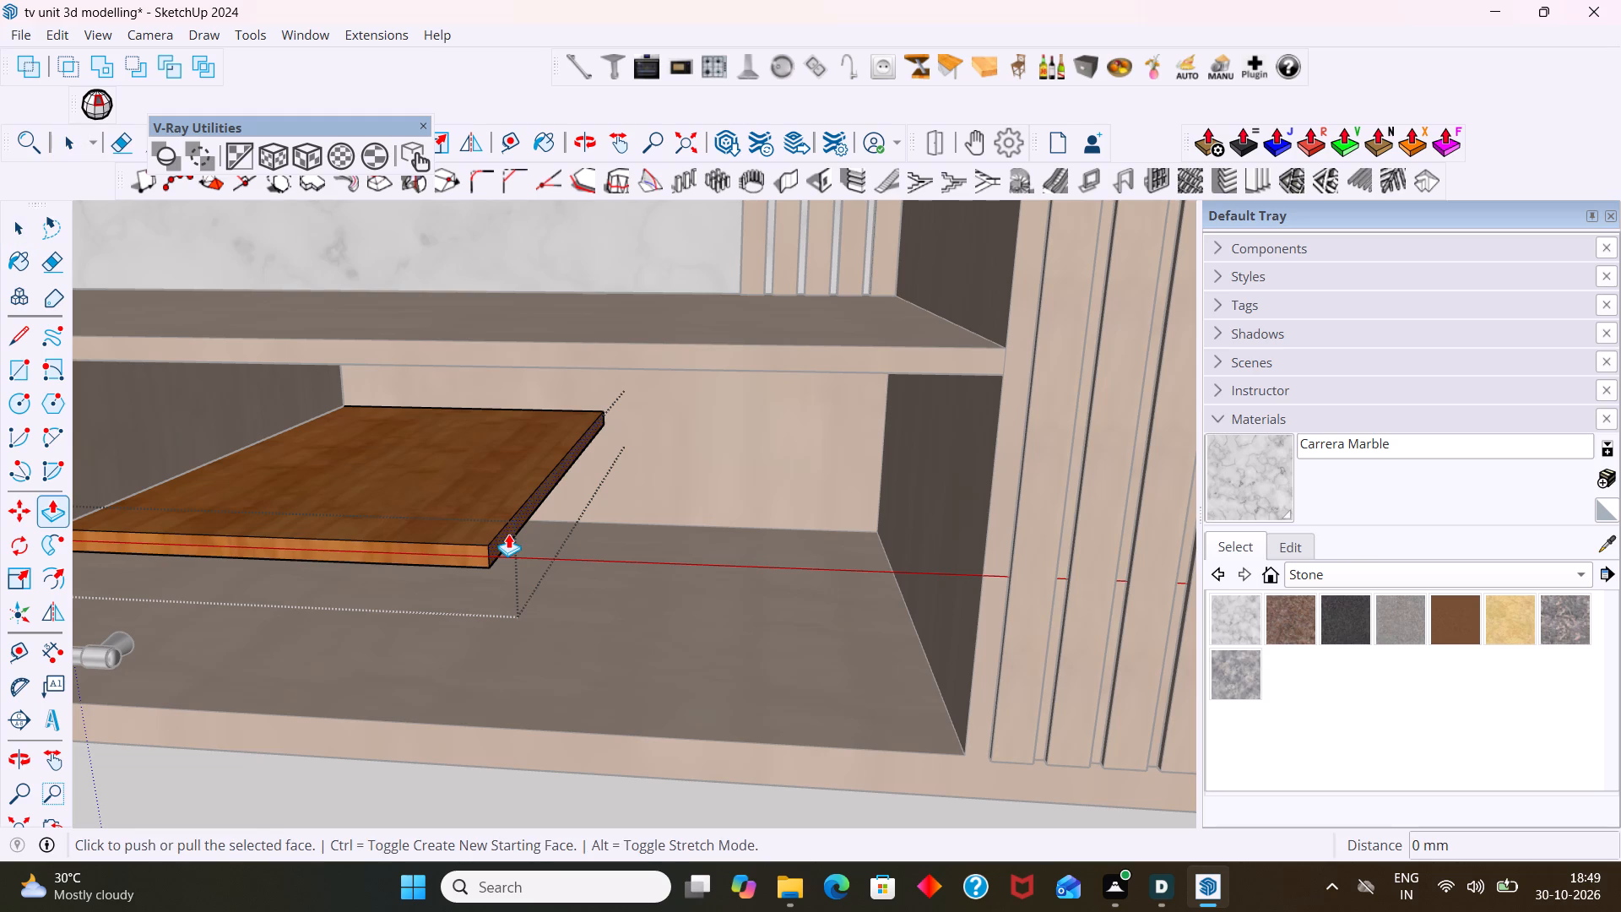
click(522, 534)
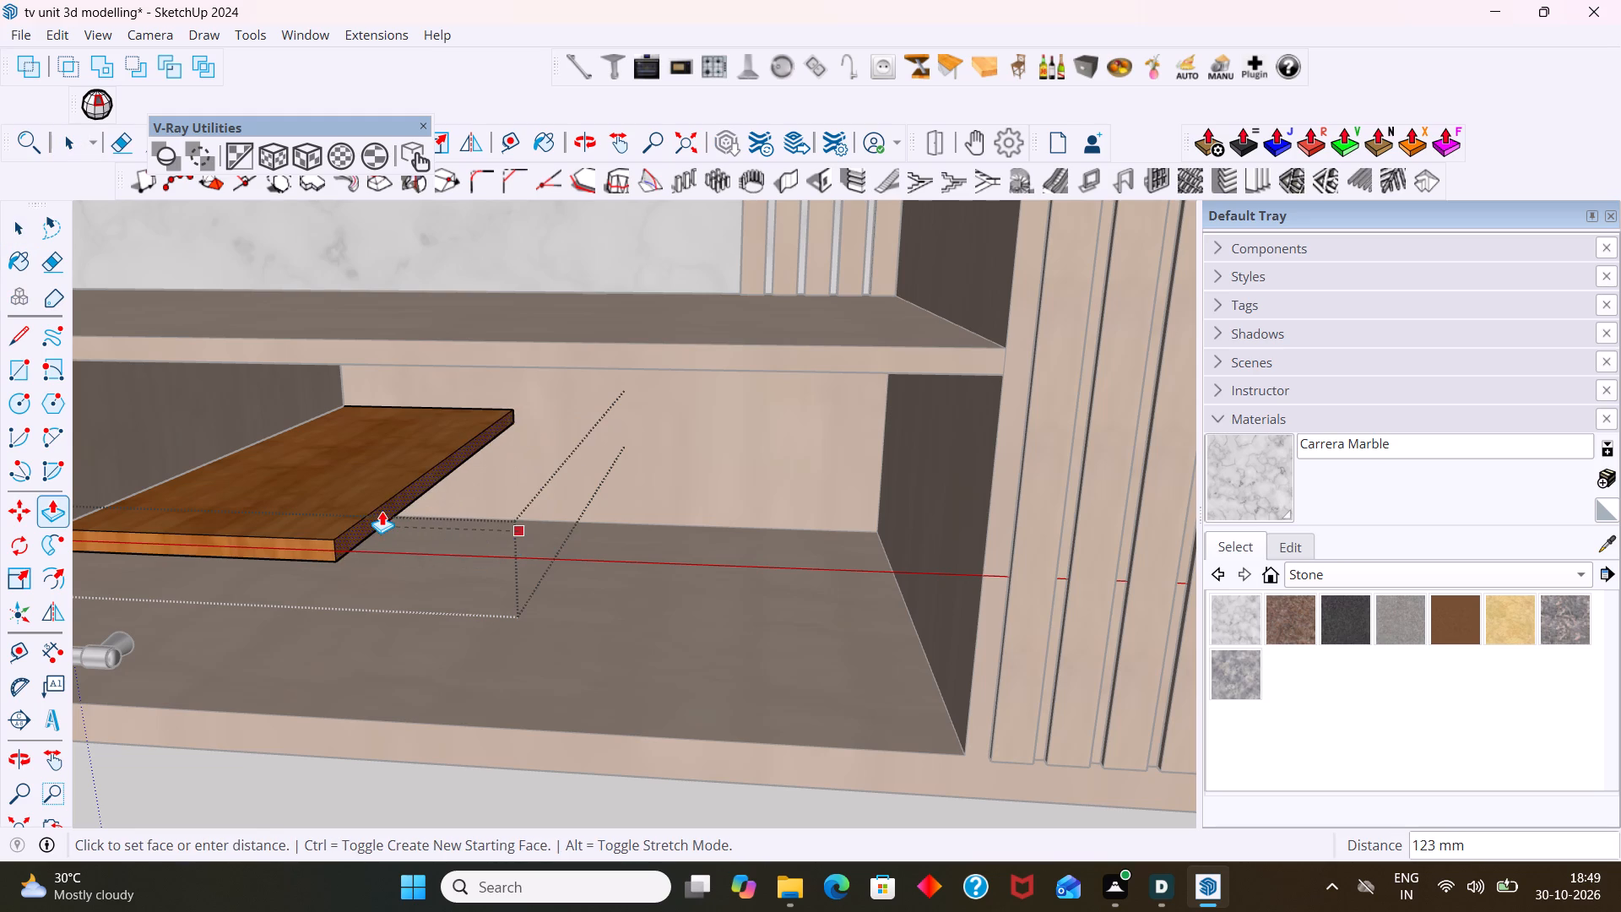
scroll(379, 511, down, 3)
shift+middle_drag(379, 516, 1182, 599)
scroll(998, 608, up, 5)
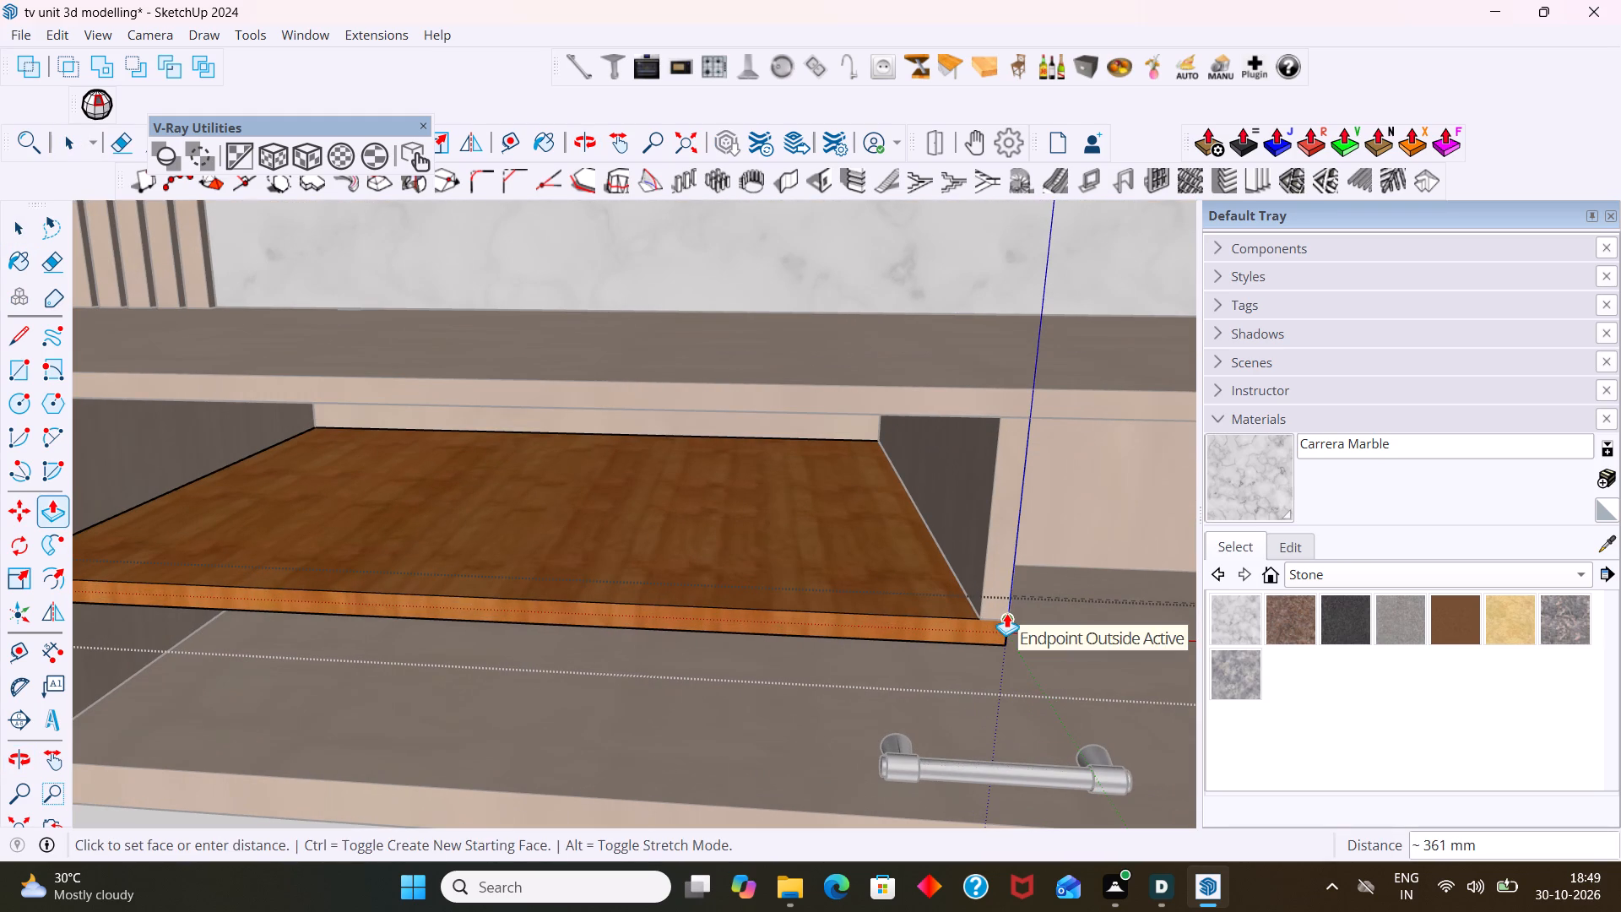
click(1006, 613)
key(space)
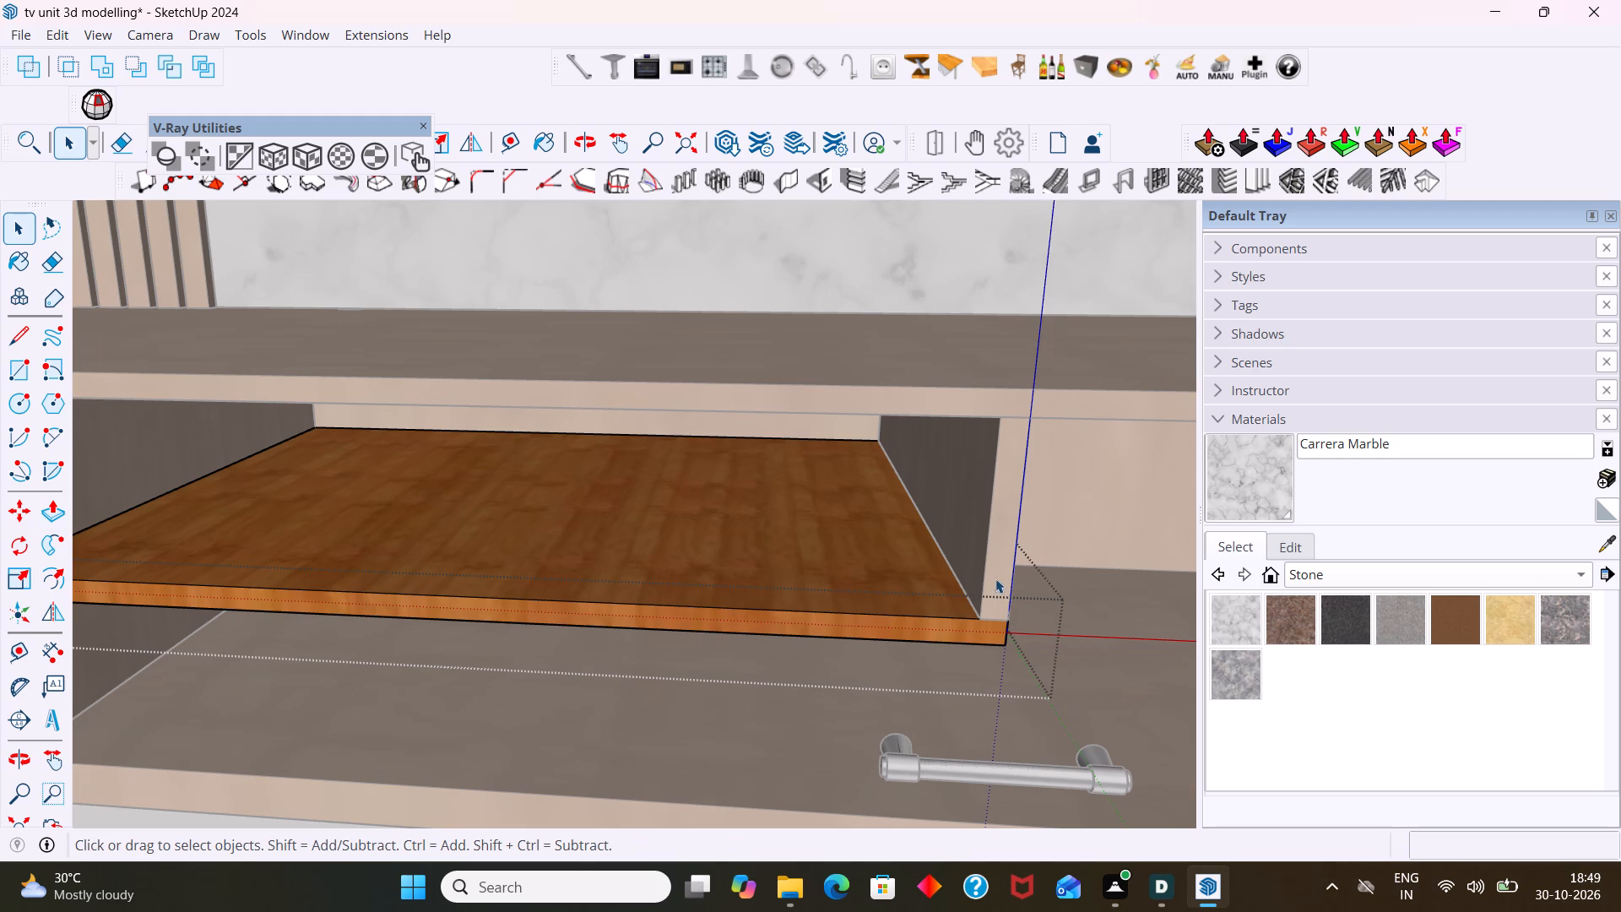
scroll(696, 660, down, 13)
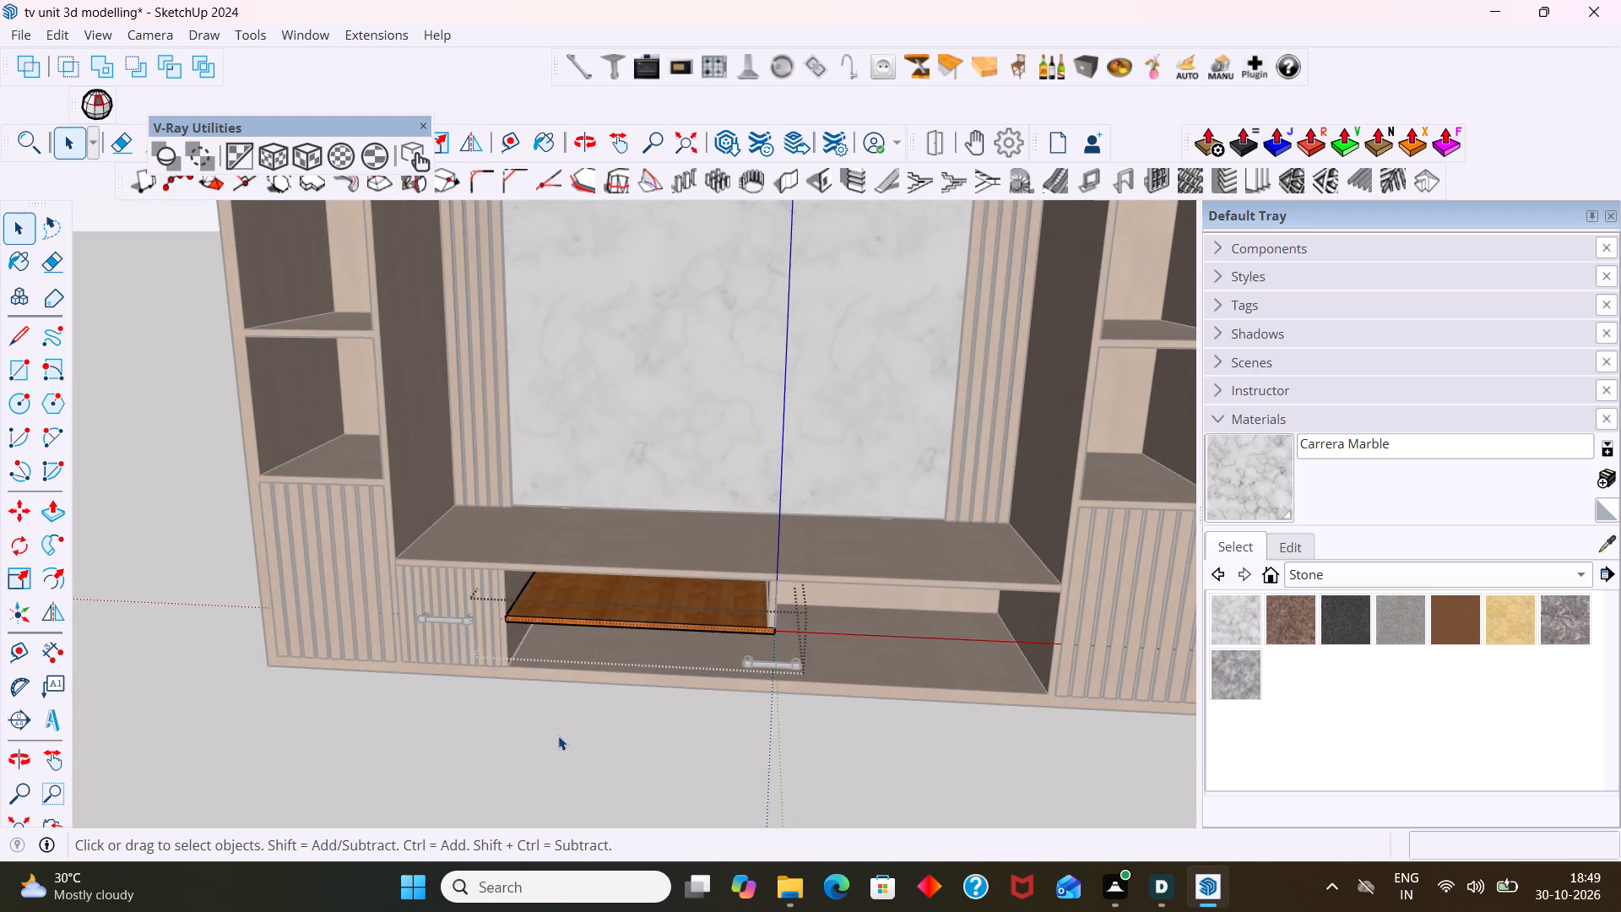
click(558, 736)
Dismiss the chat notification and examine the TV unit's lower section around the shortened shelf, divider and open compartment.
scroll(556, 714, down, 2)
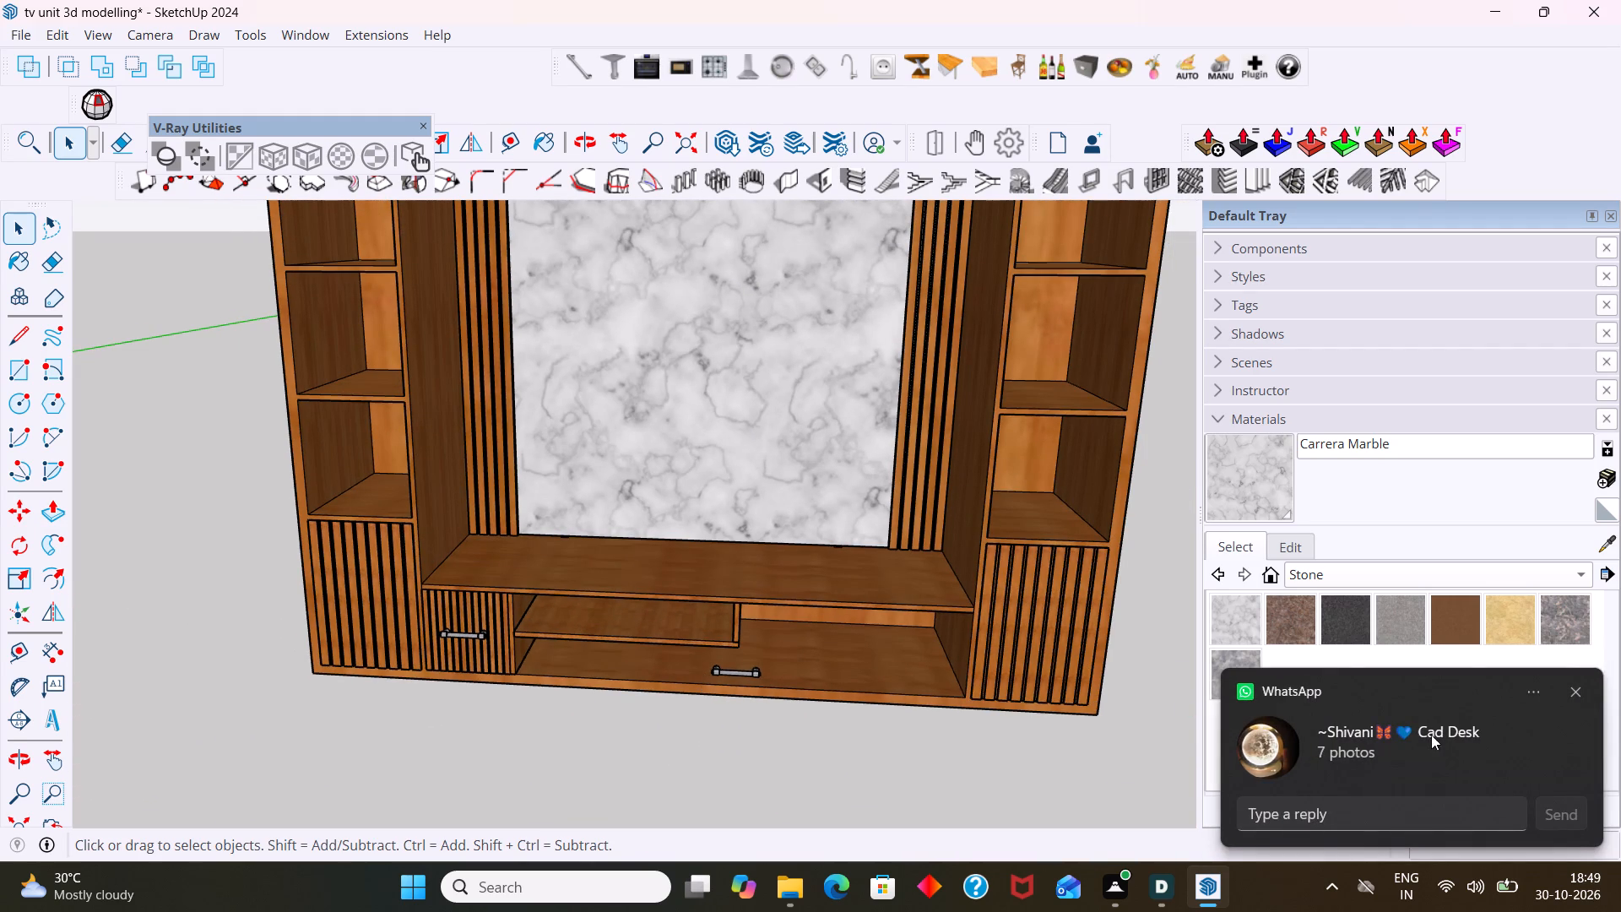
click(1581, 693)
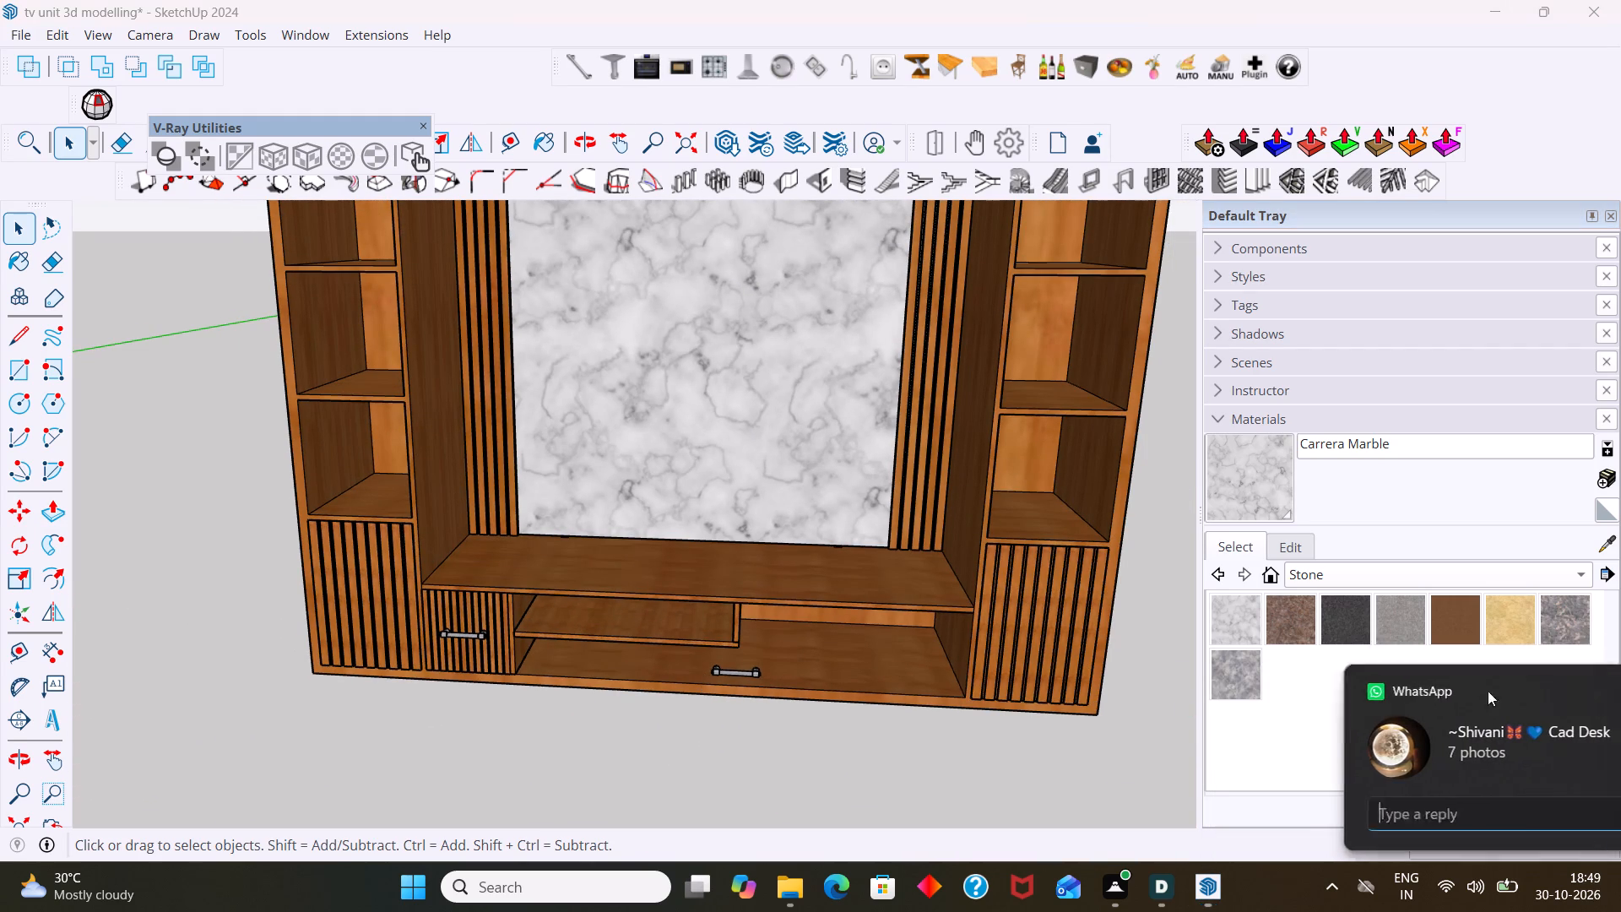
scroll(959, 642, down, 1)
middle_drag(959, 642, 642, 525)
scroll(452, 501, up, 7)
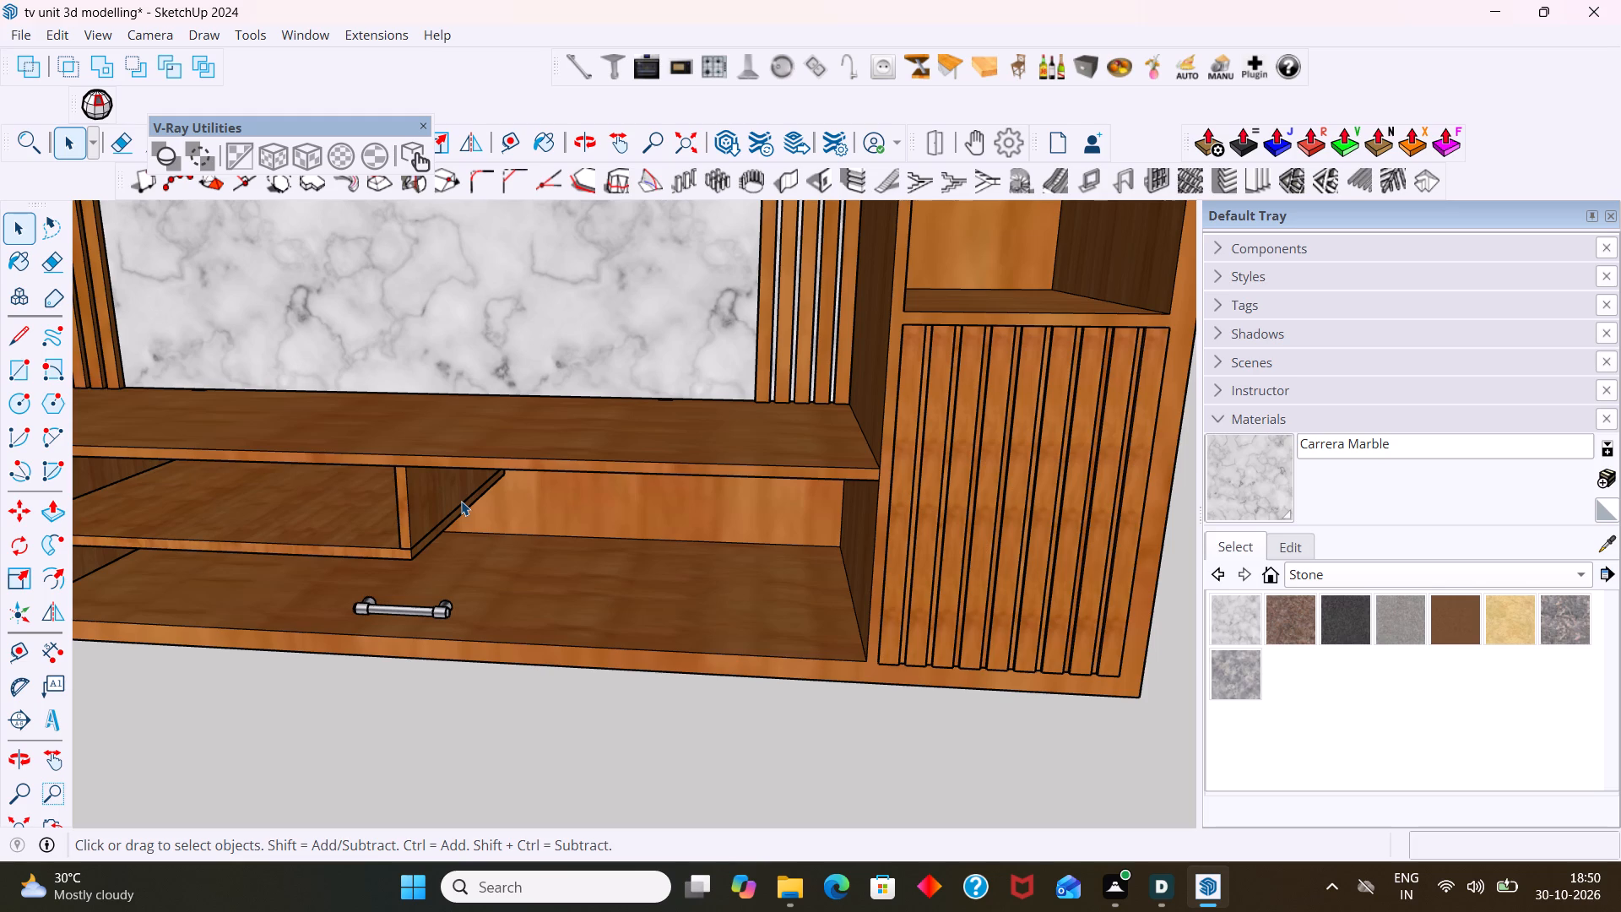
scroll(511, 488, down, 8)
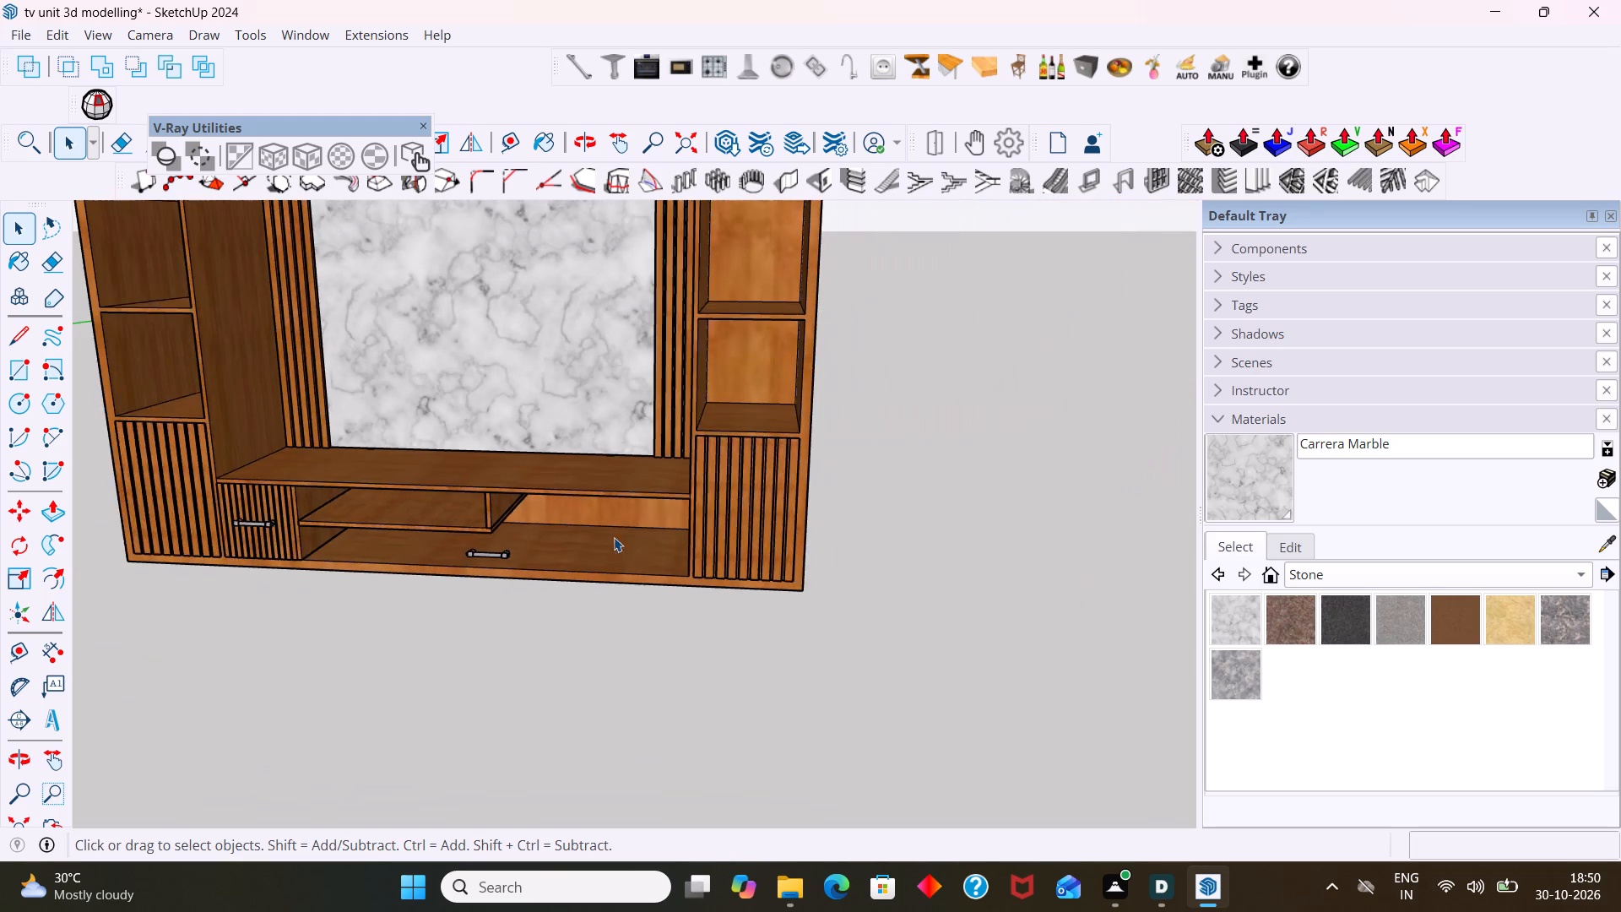
click(924, 536)
scroll(859, 481, down, 4)
middle_drag(849, 470, 988, 480)
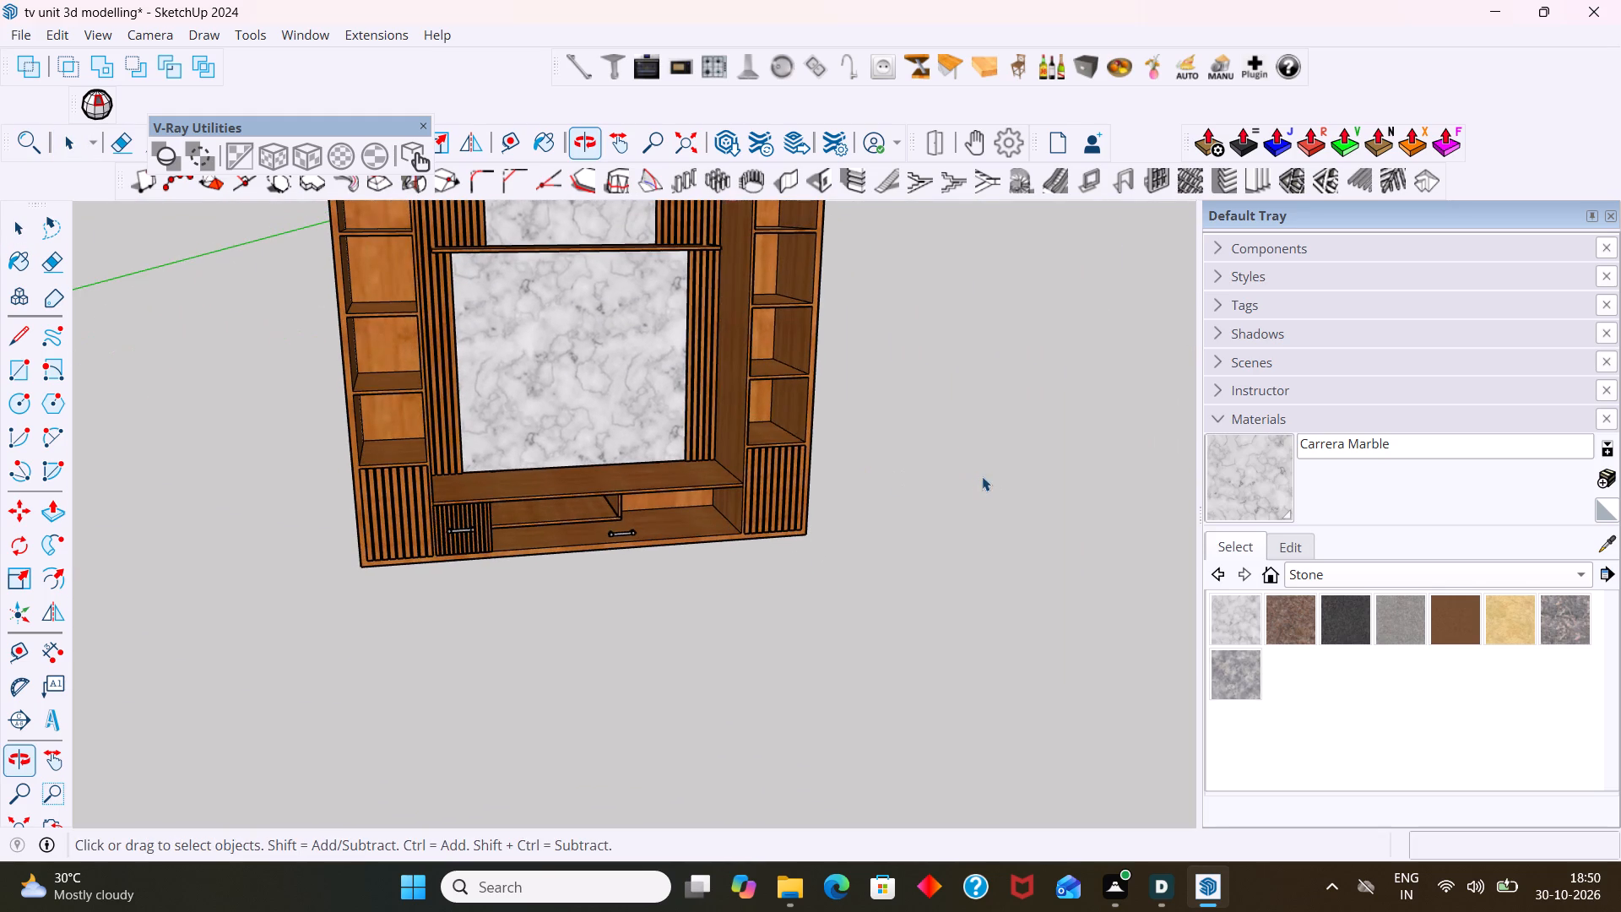
shift+middle_drag(981, 470, 853, 443)
scroll(834, 437, down, 4)
middle_drag(702, 460, 522, 441)
scroll(398, 486, up, 2)
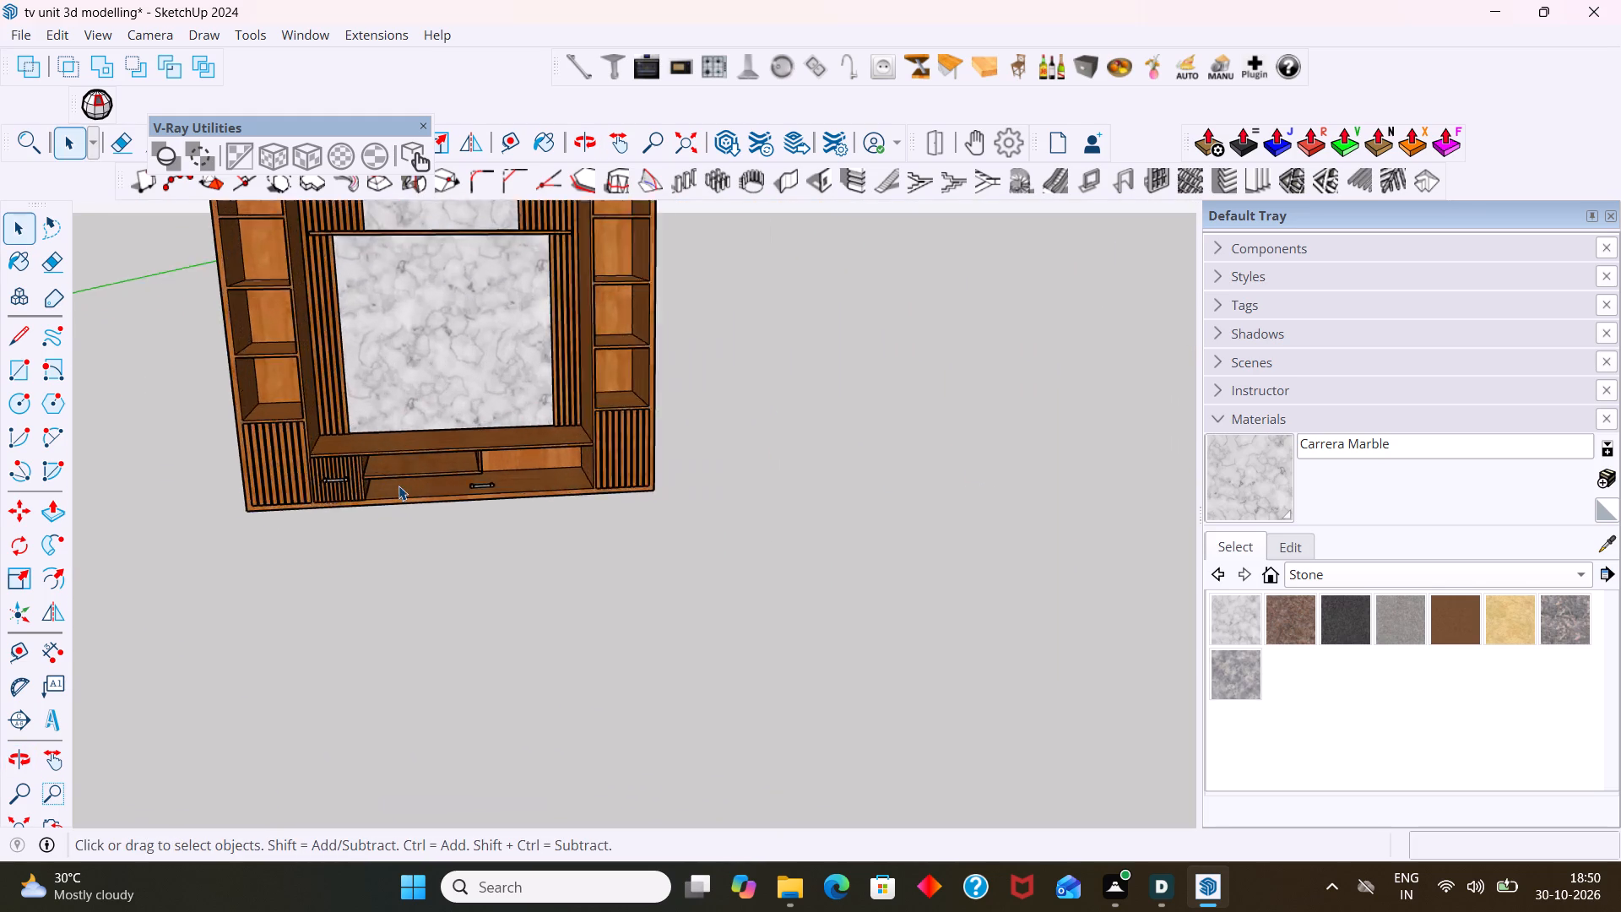
scroll(398, 486, up, 5)
middle_drag(480, 454, 526, 332)
scroll(592, 437, up, 3)
middle_drag(582, 430, 440, 470)
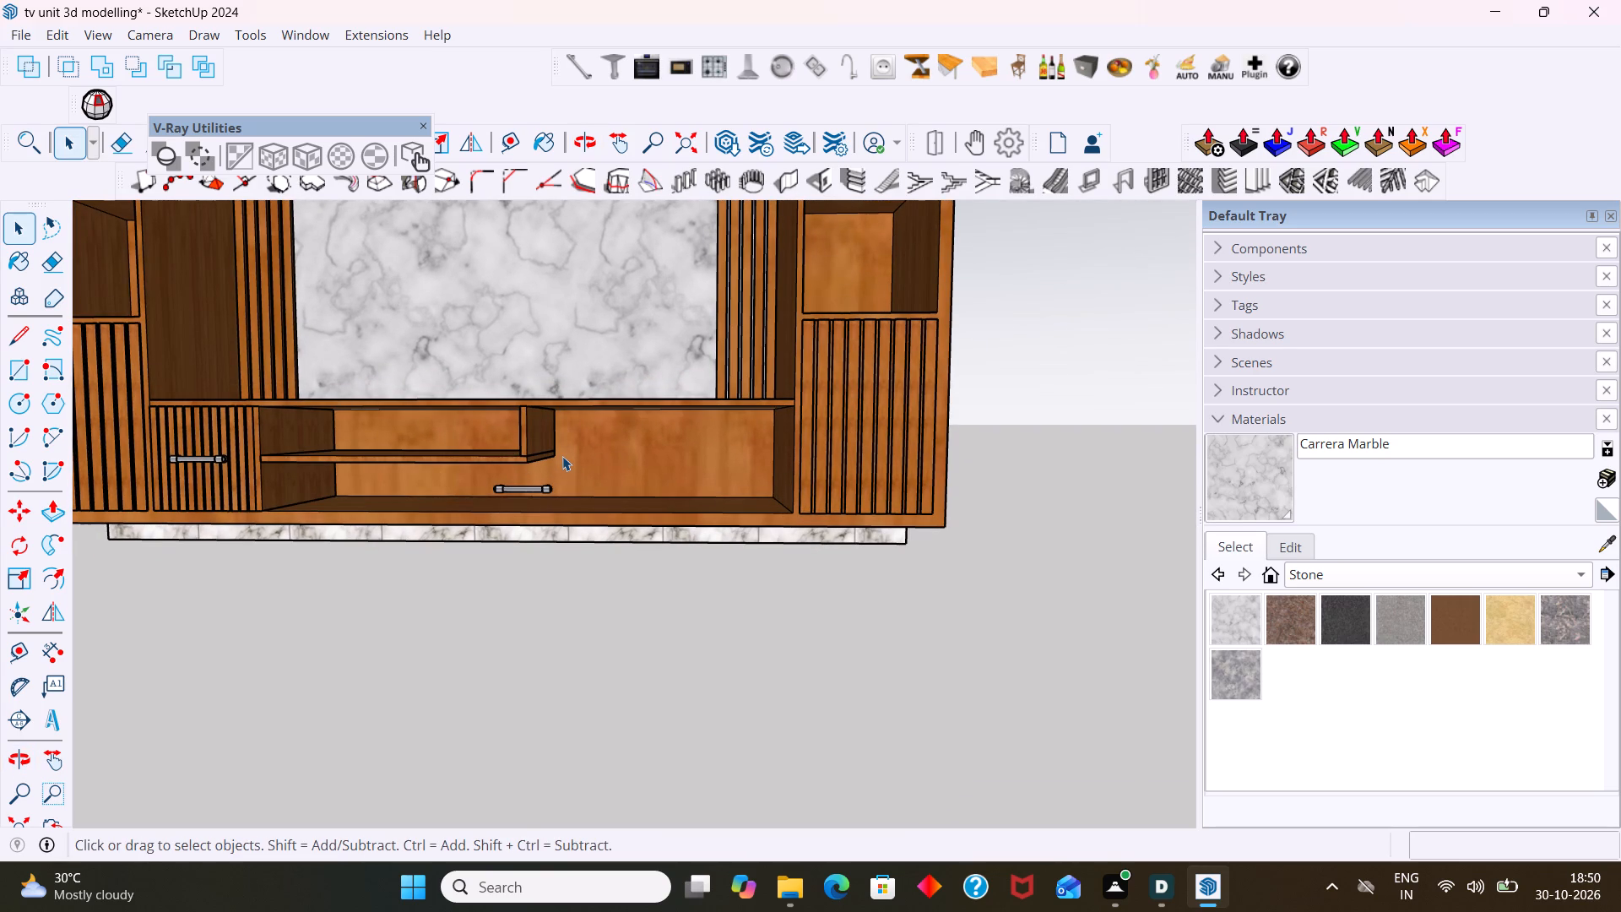
middle_drag(621, 439, 522, 414)
scroll(490, 411, down, 3)
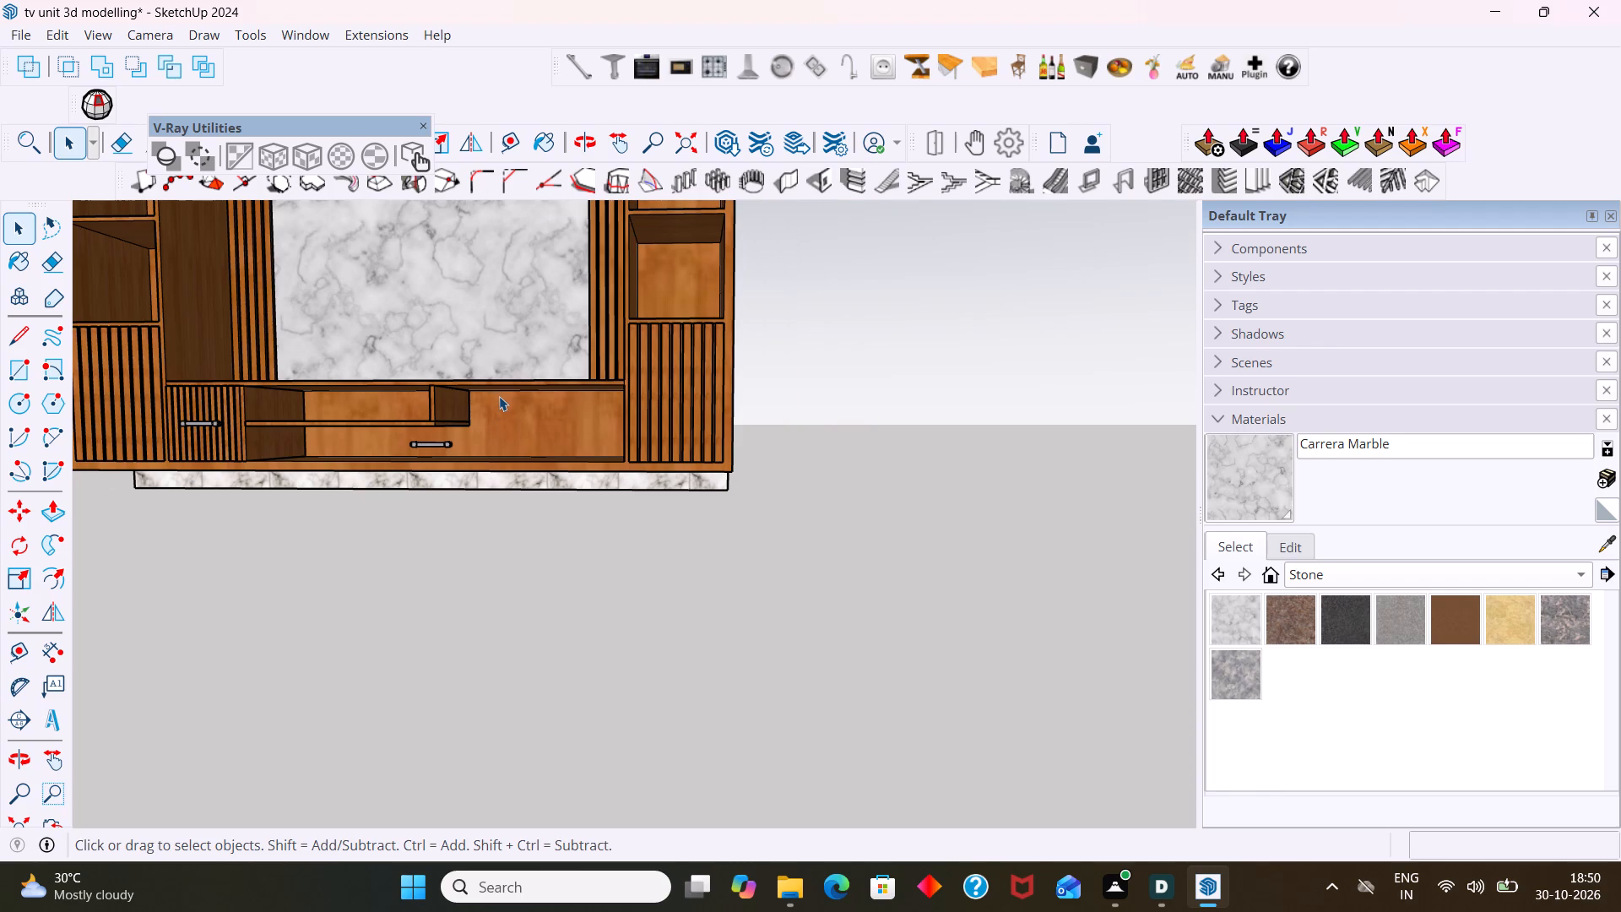
middle_drag(496, 397, 397, 415)
scroll(464, 442, up, 2)
middle_drag(463, 439, 481, 455)
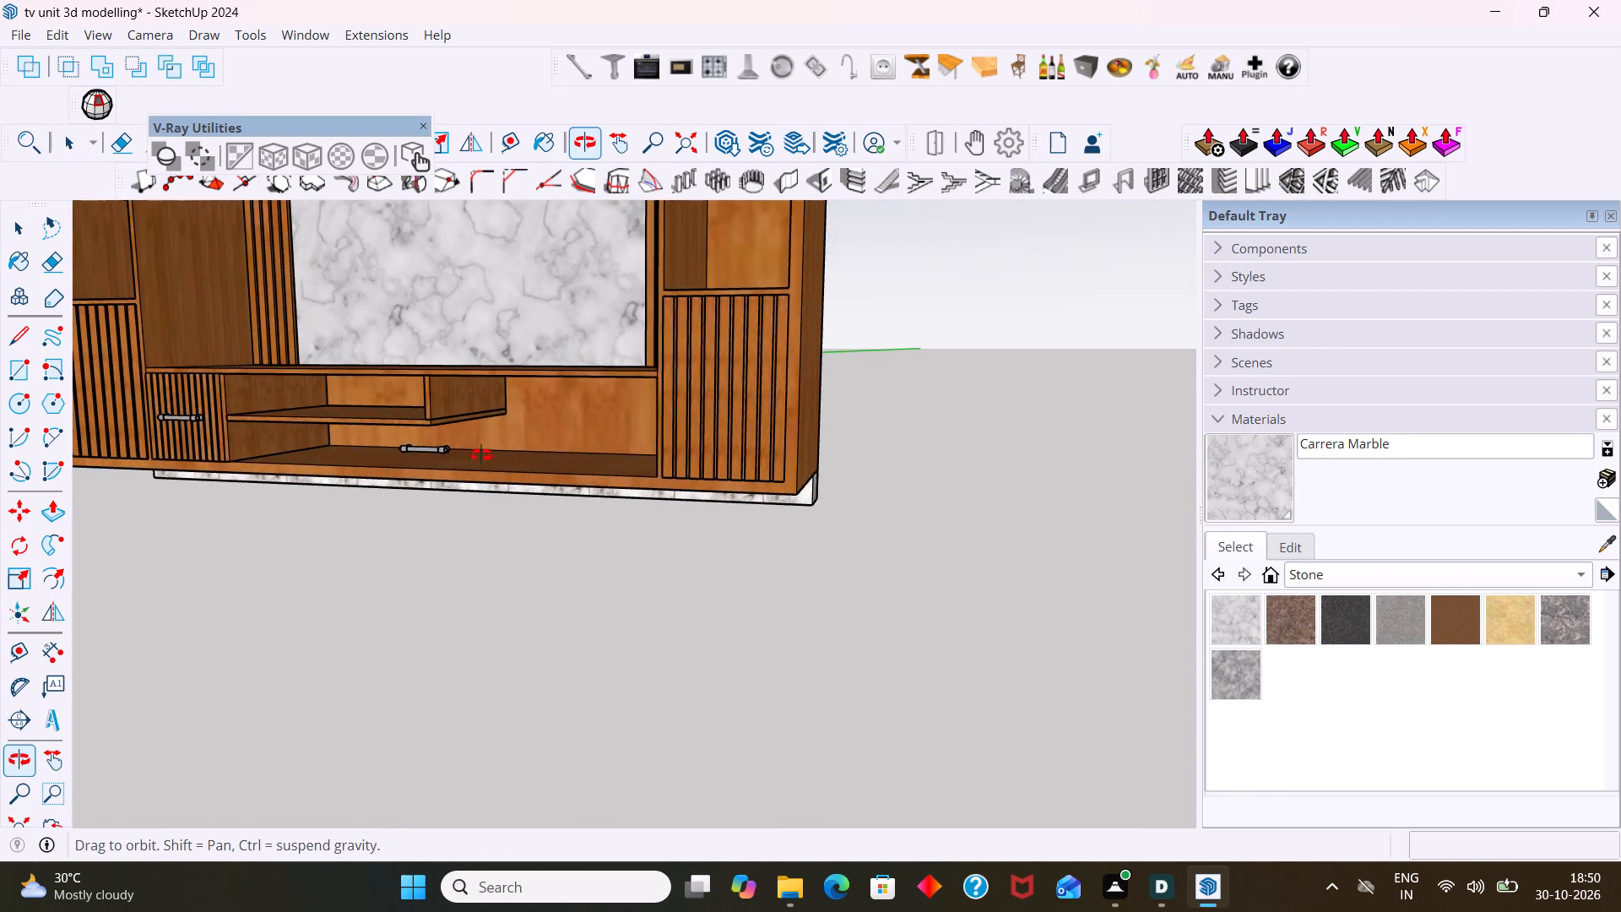
middle_drag(481, 455, 729, 481)
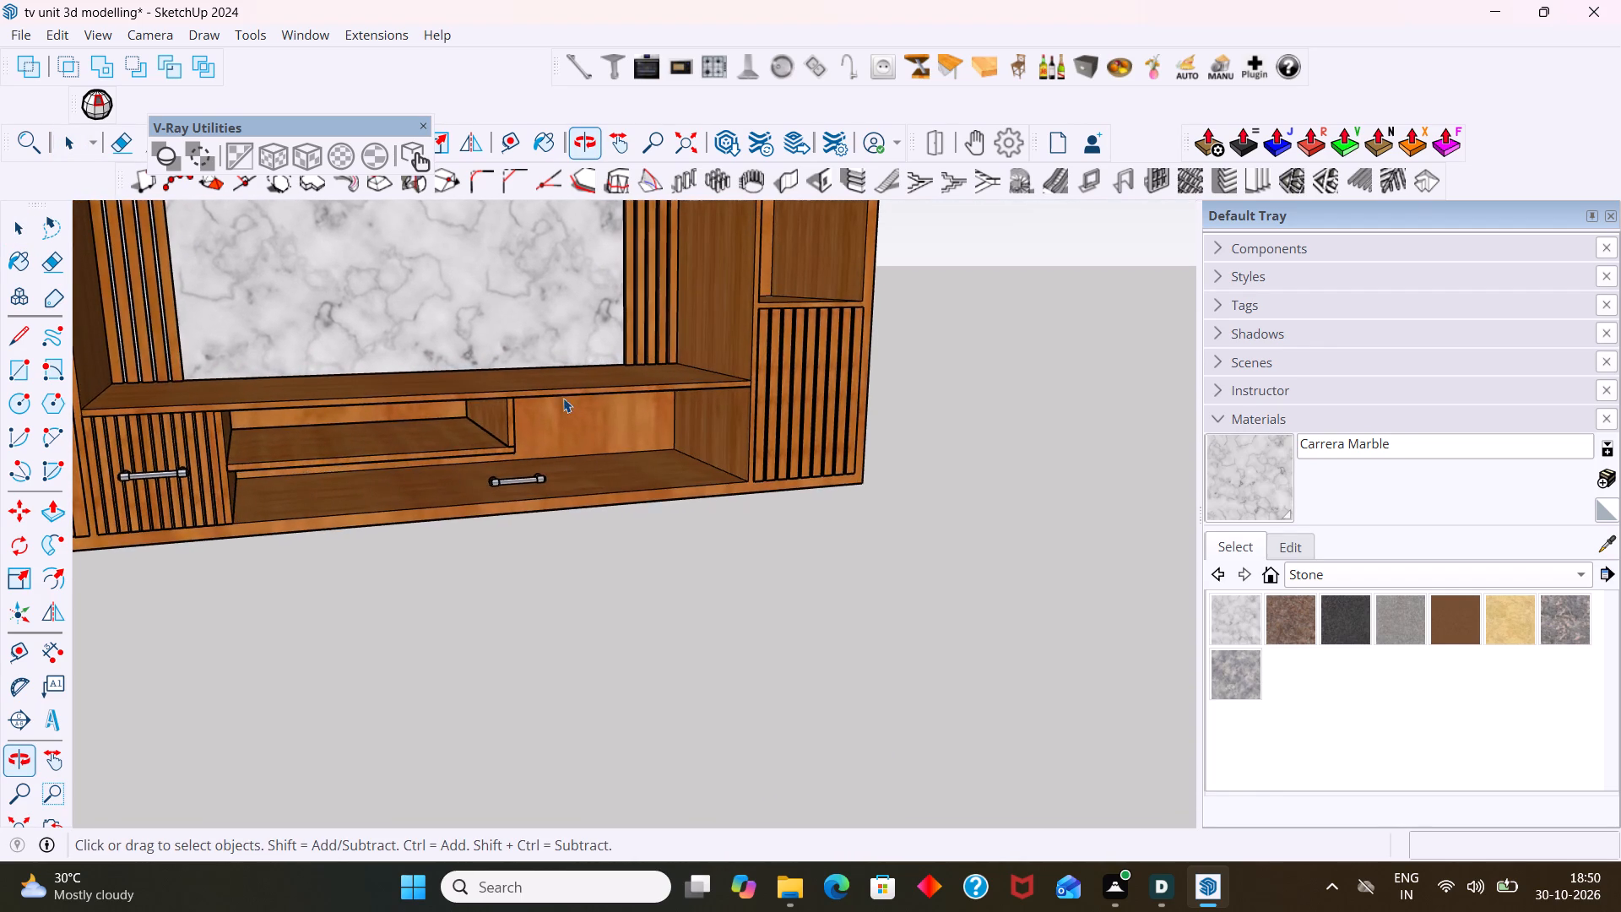
scroll(563, 398, up, 5)
click(480, 452)
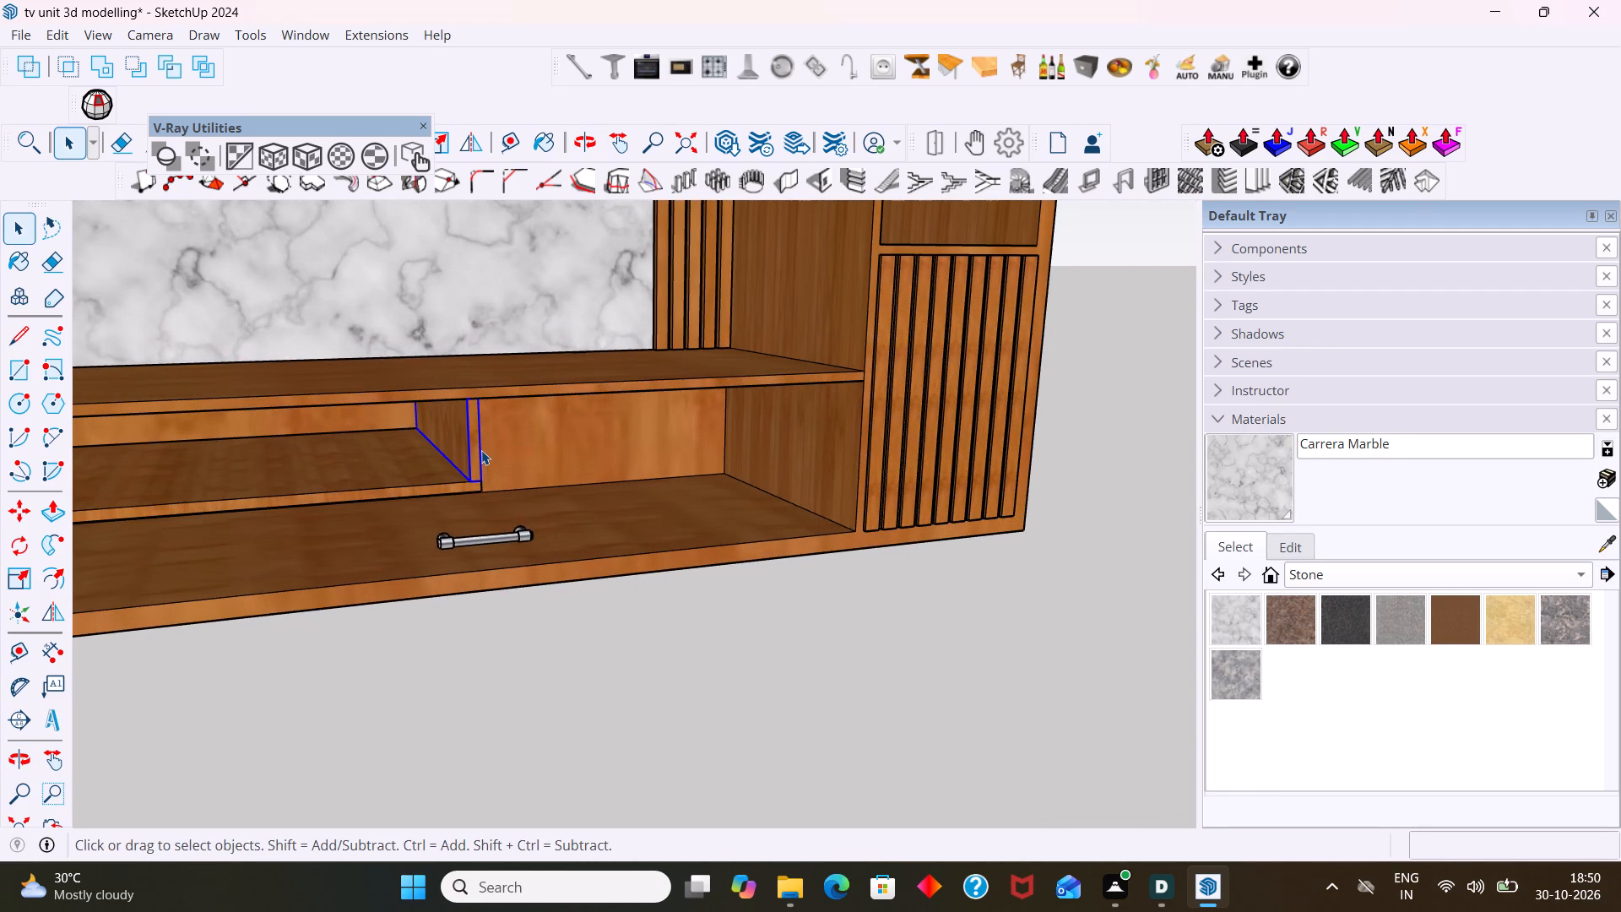
scroll(481, 448, down, 5)
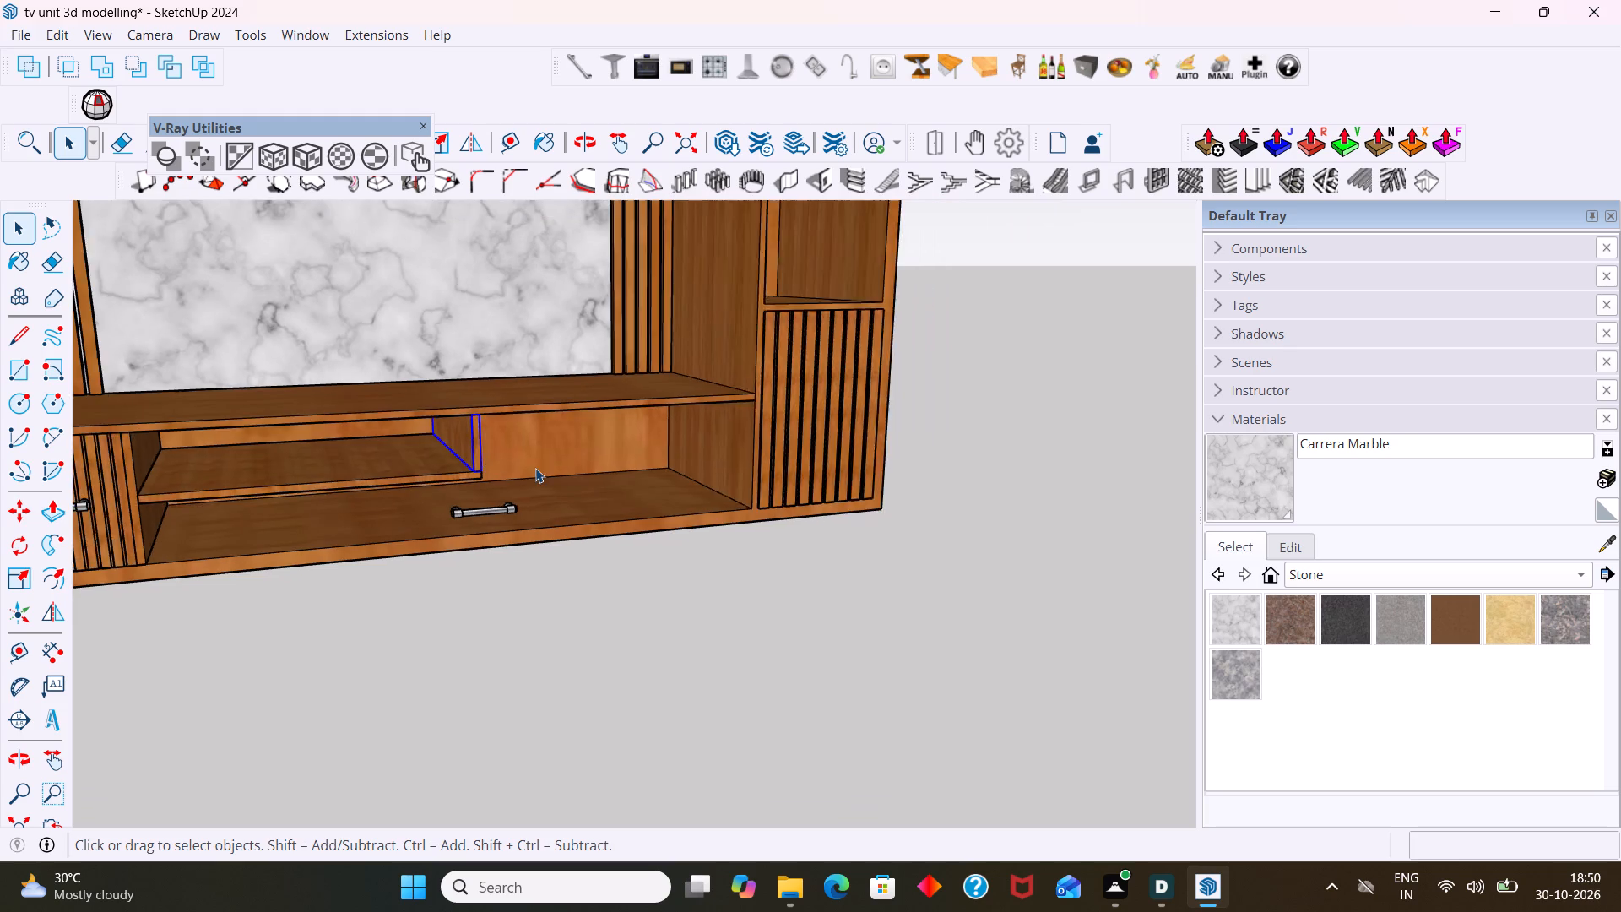
scroll(535, 468, down, 2)
click(792, 569)
scroll(707, 518, up, 2)
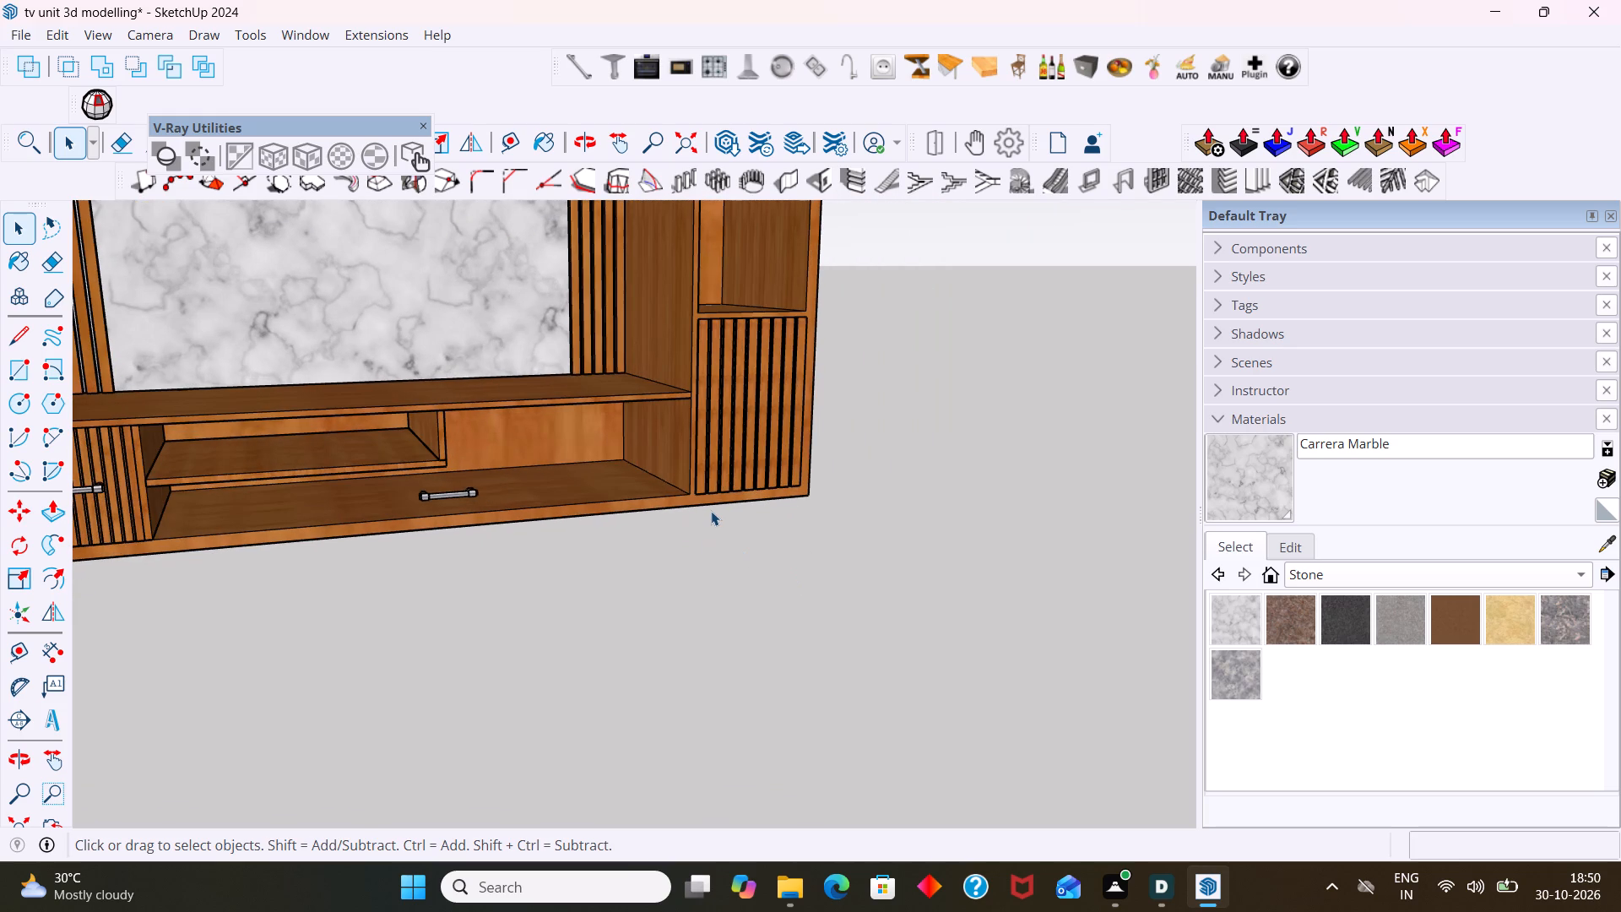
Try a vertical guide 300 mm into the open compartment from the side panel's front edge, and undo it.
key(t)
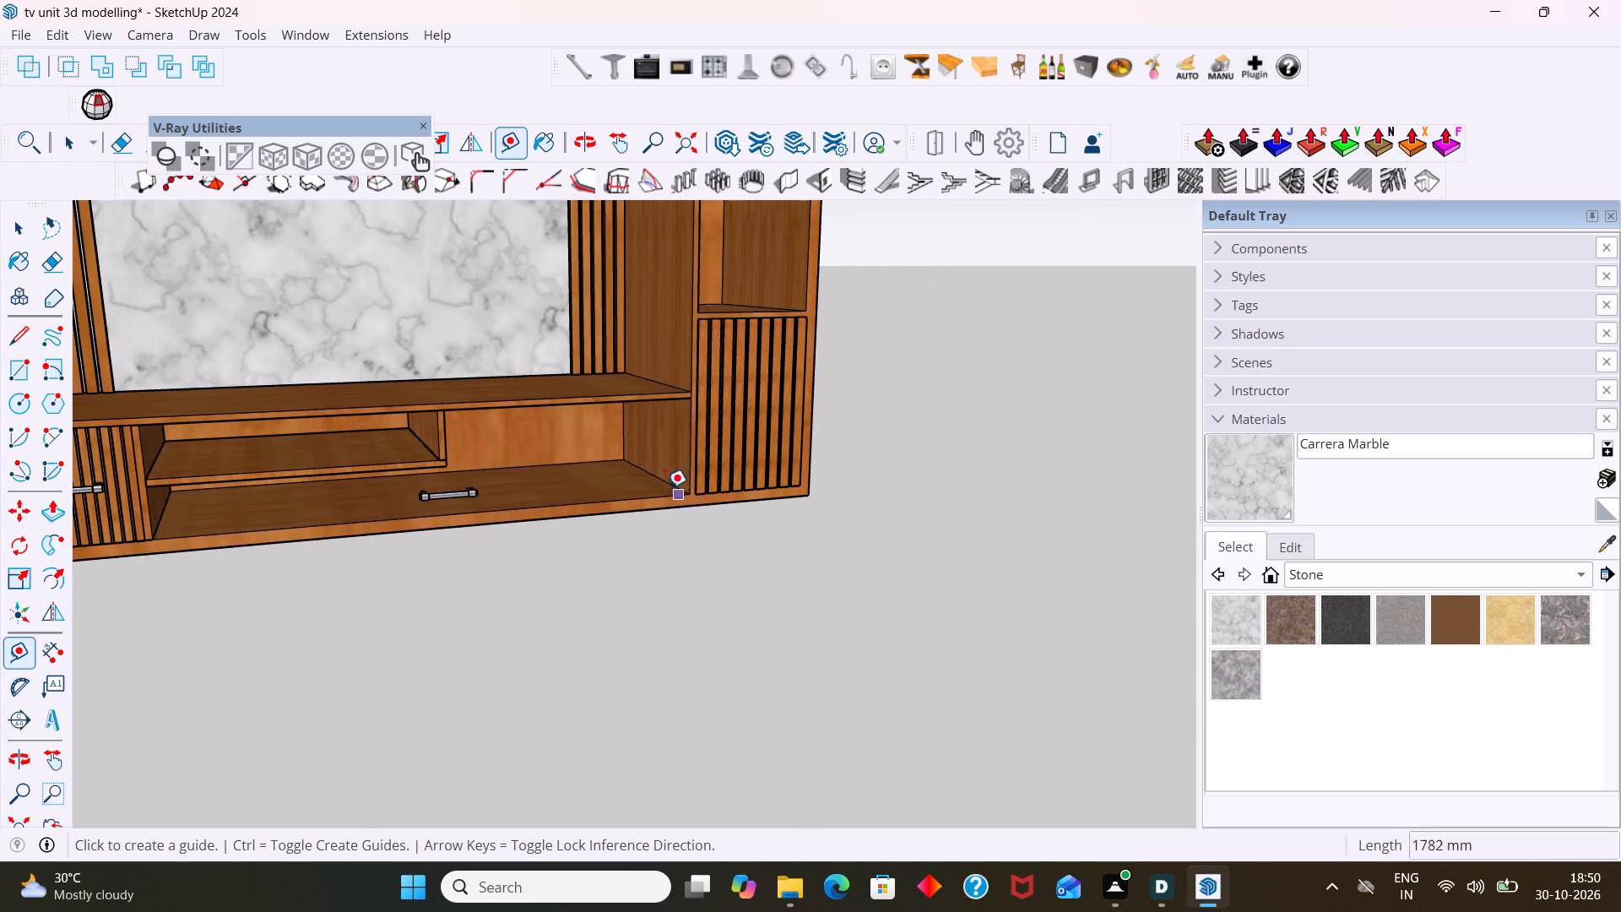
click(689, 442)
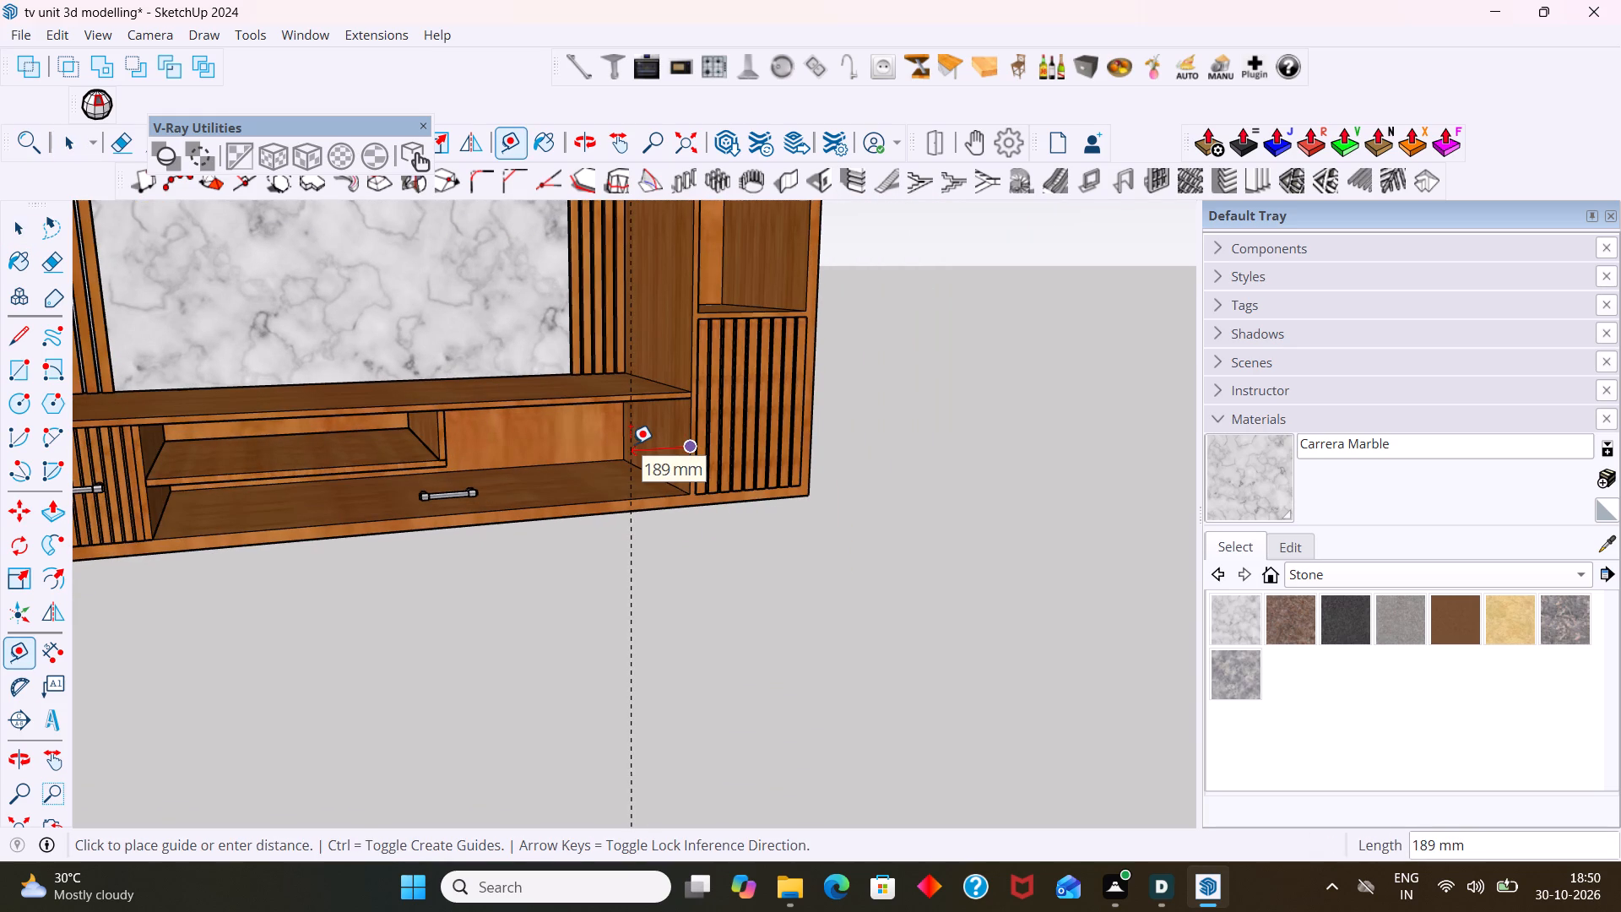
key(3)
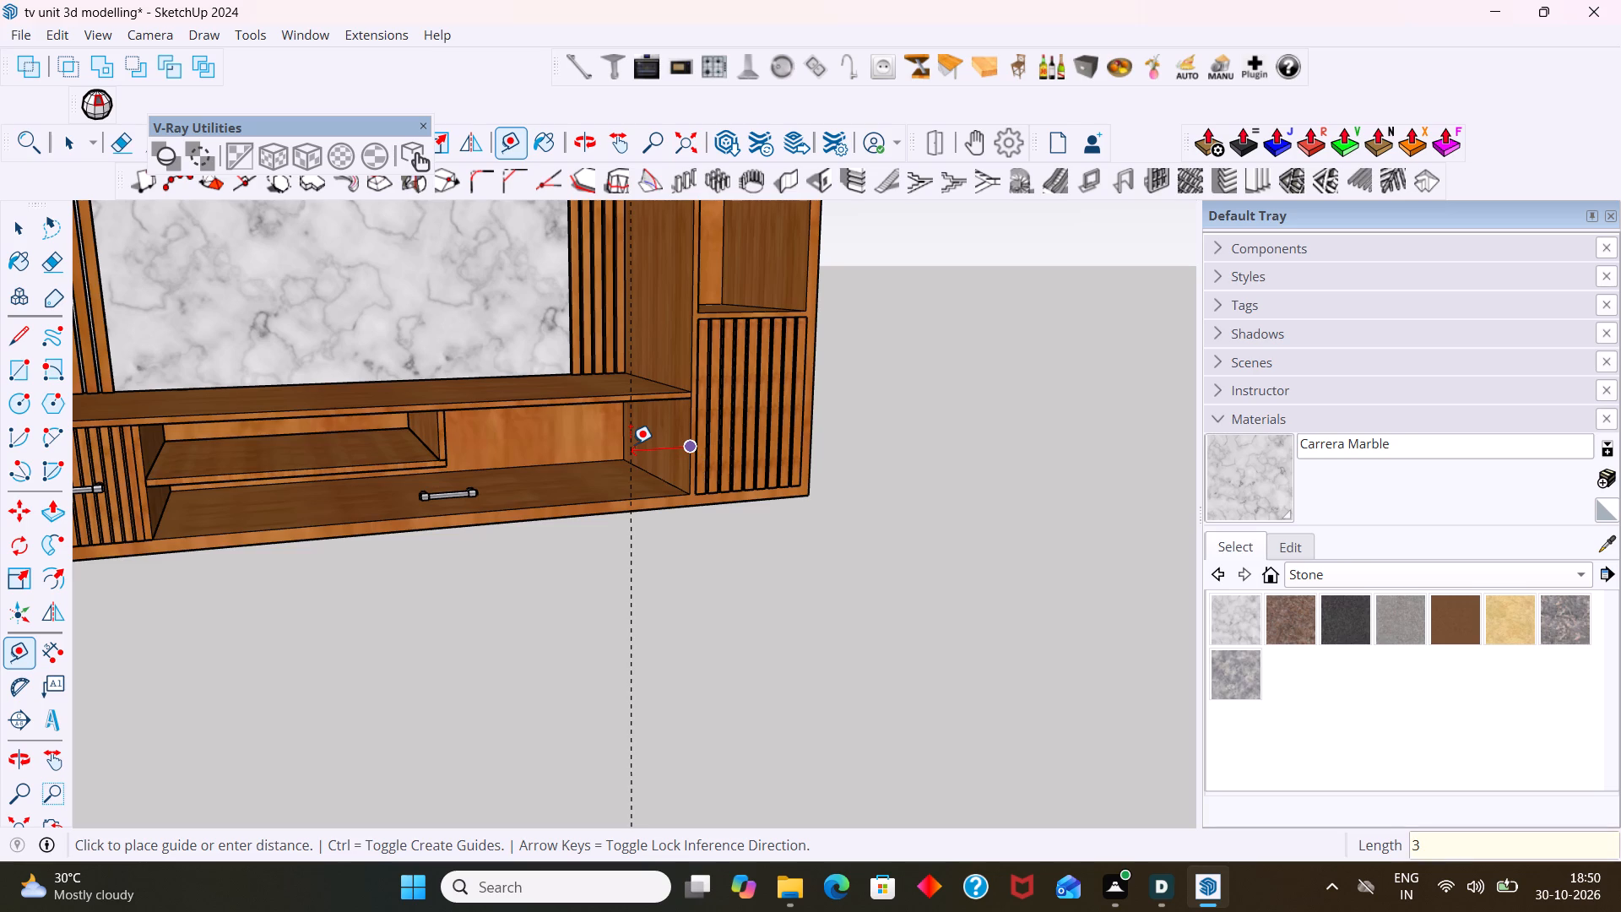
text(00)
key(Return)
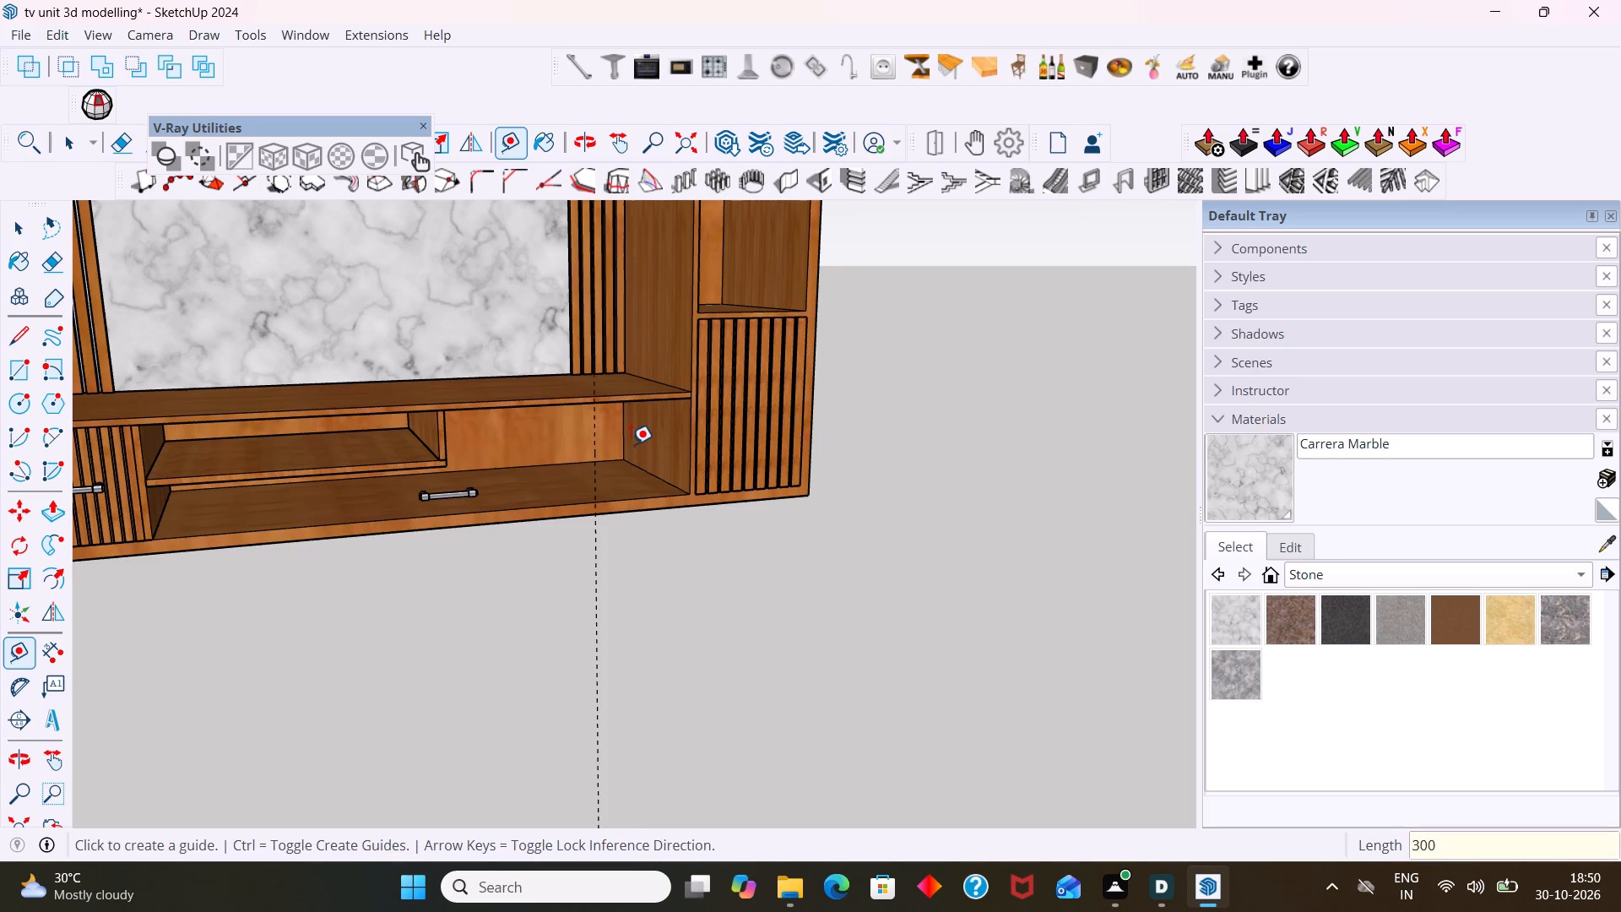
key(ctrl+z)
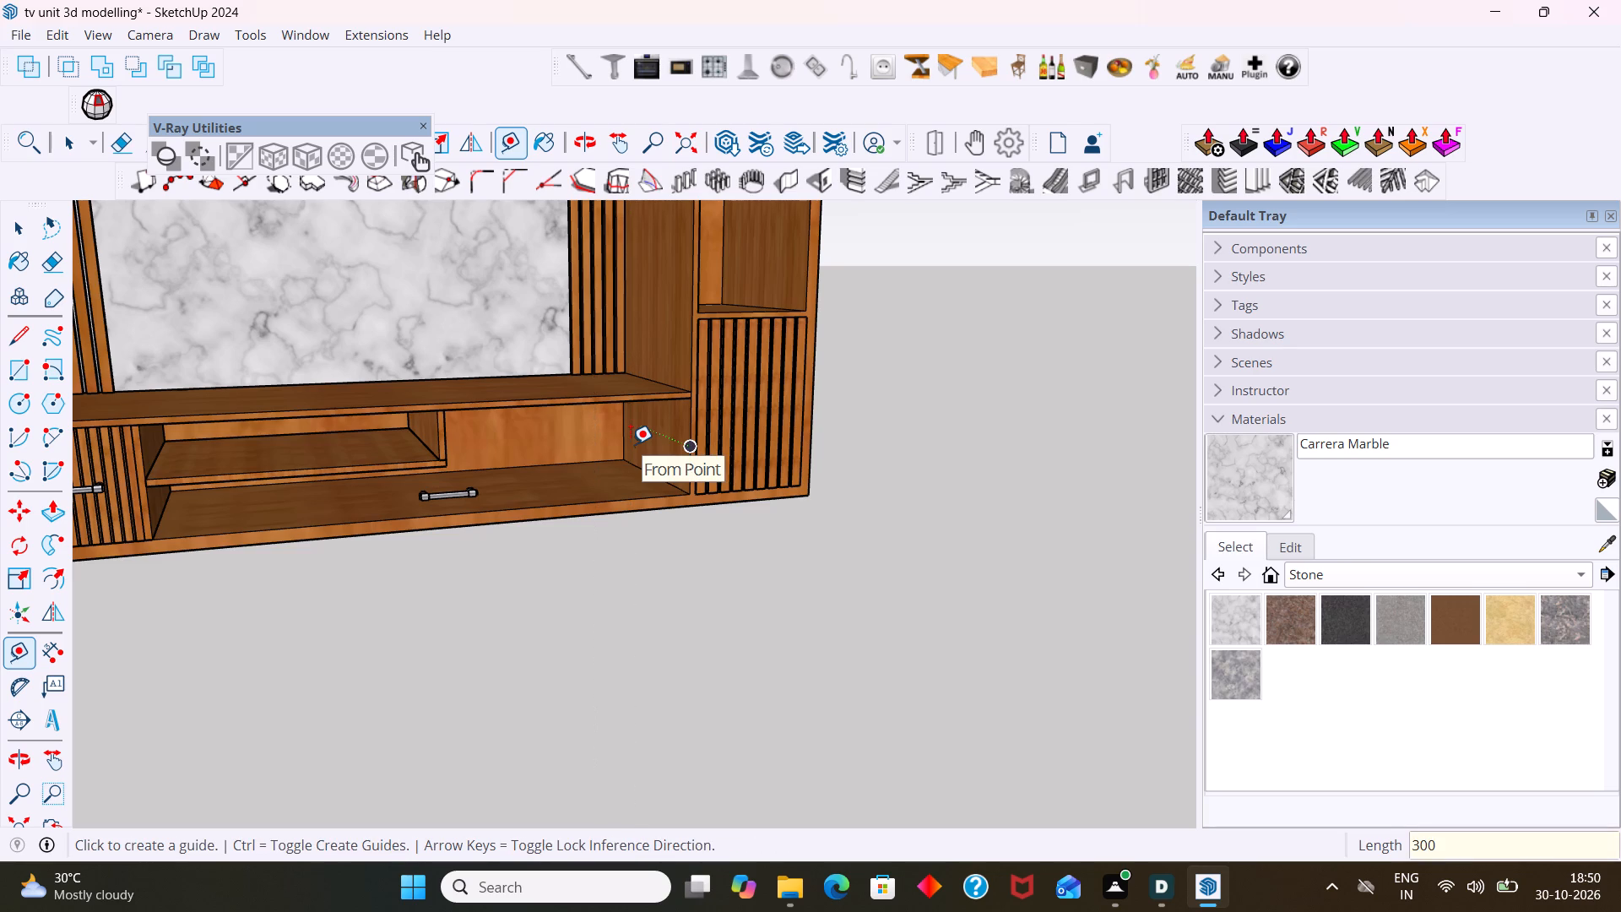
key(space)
Measure the width of the narrow louvered drawer front along its bottom edge.
scroll(600, 449, down, 3)
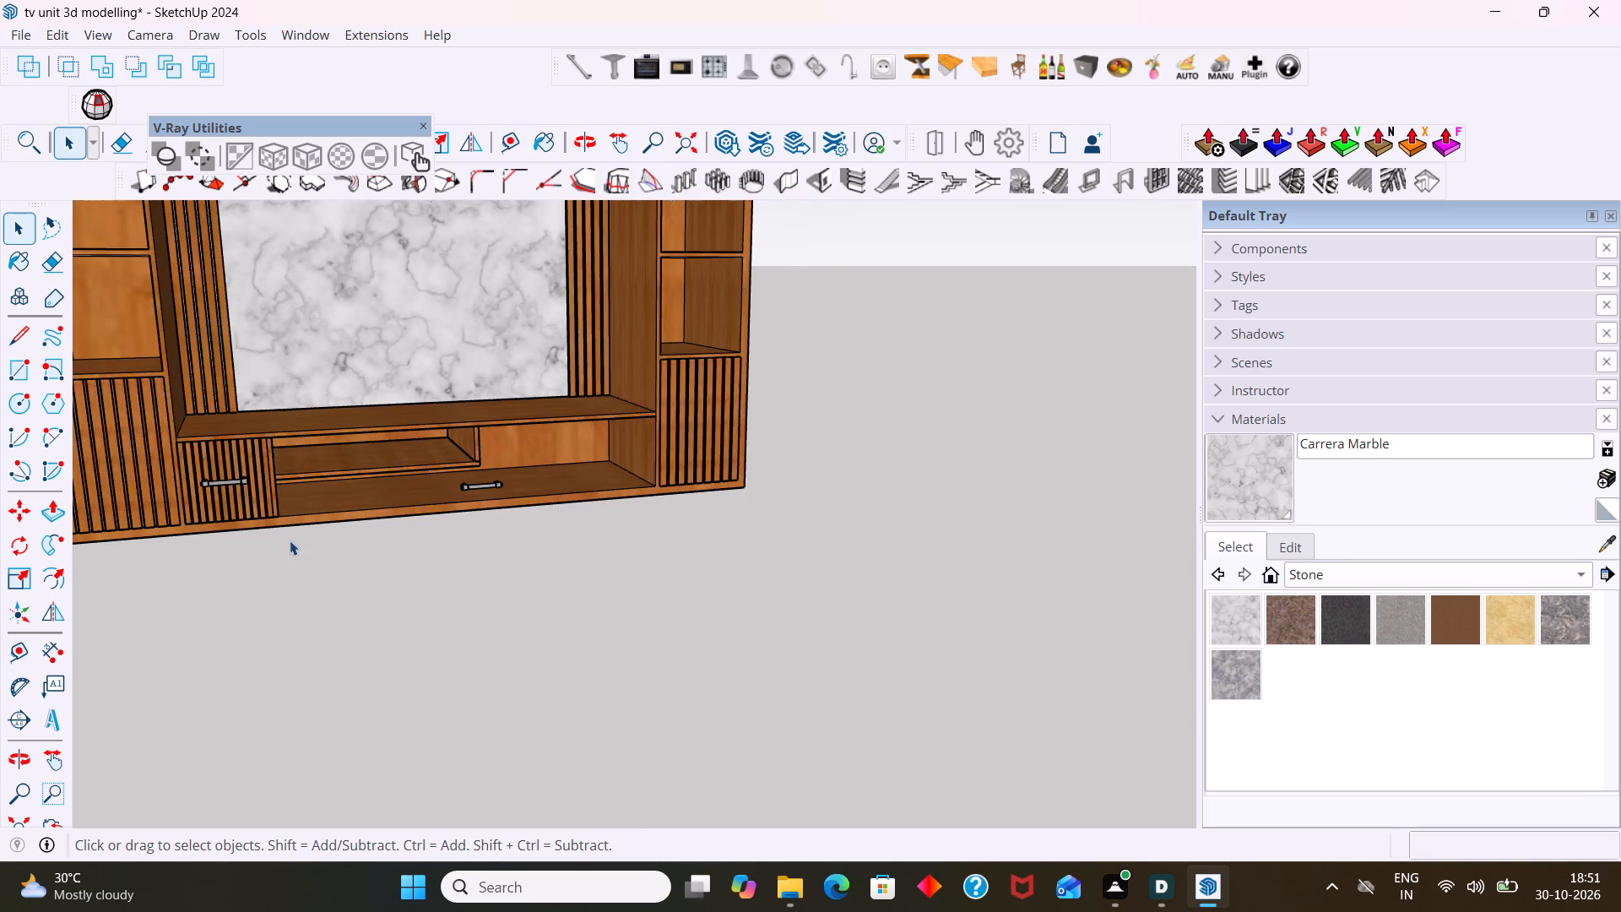
scroll(290, 540, down, 1)
middle_drag(217, 538, 344, 562)
scroll(207, 542, up, 9)
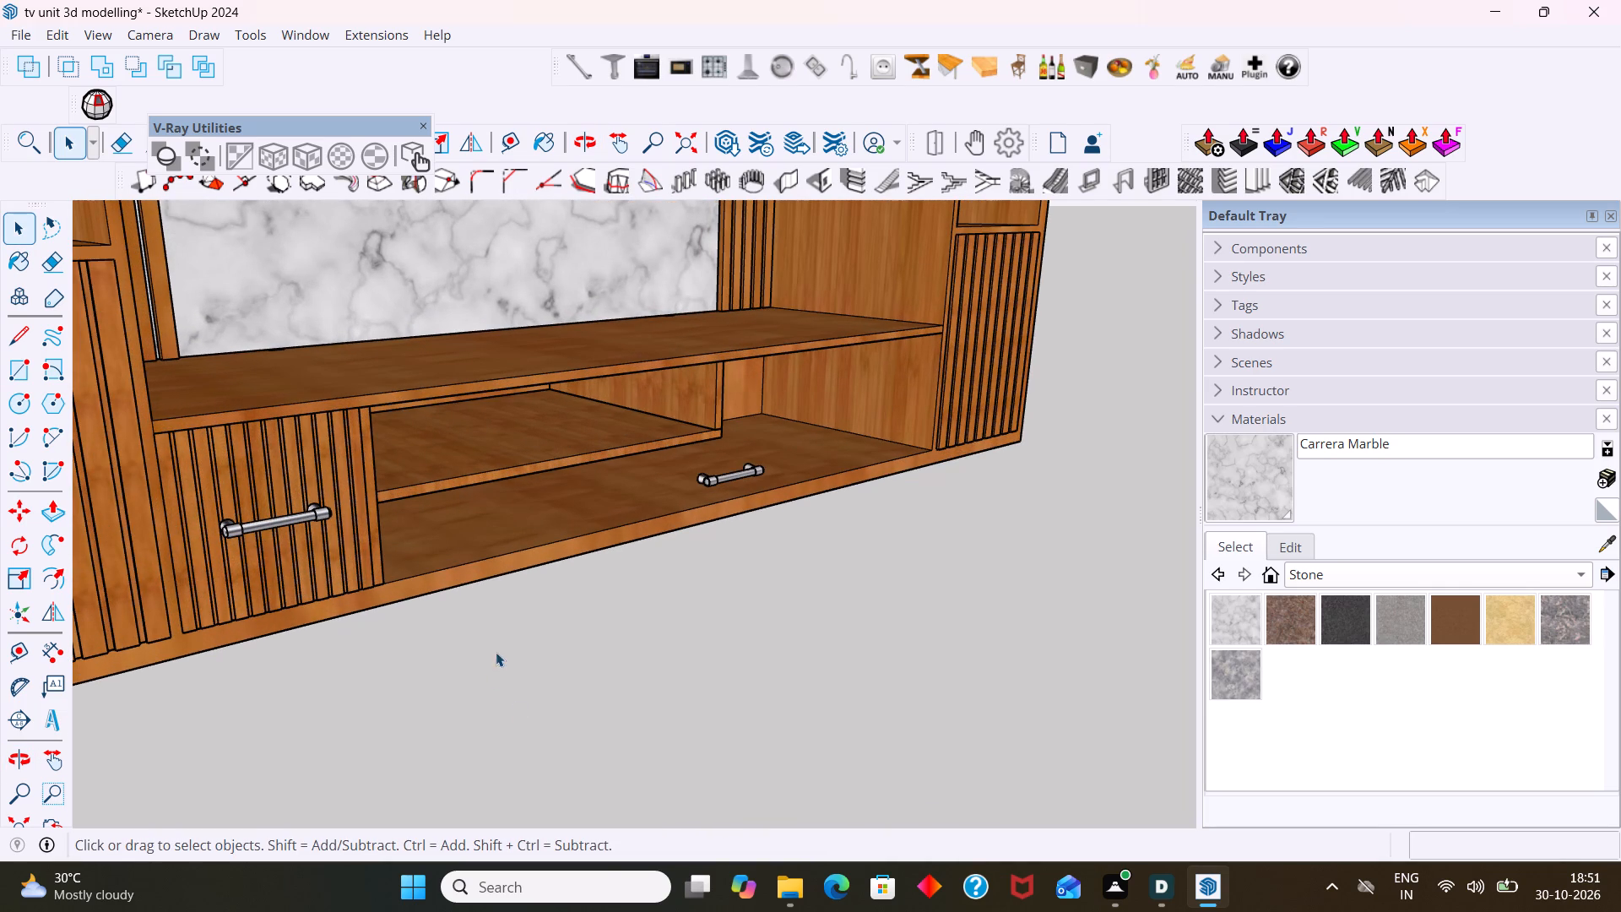
key(t)
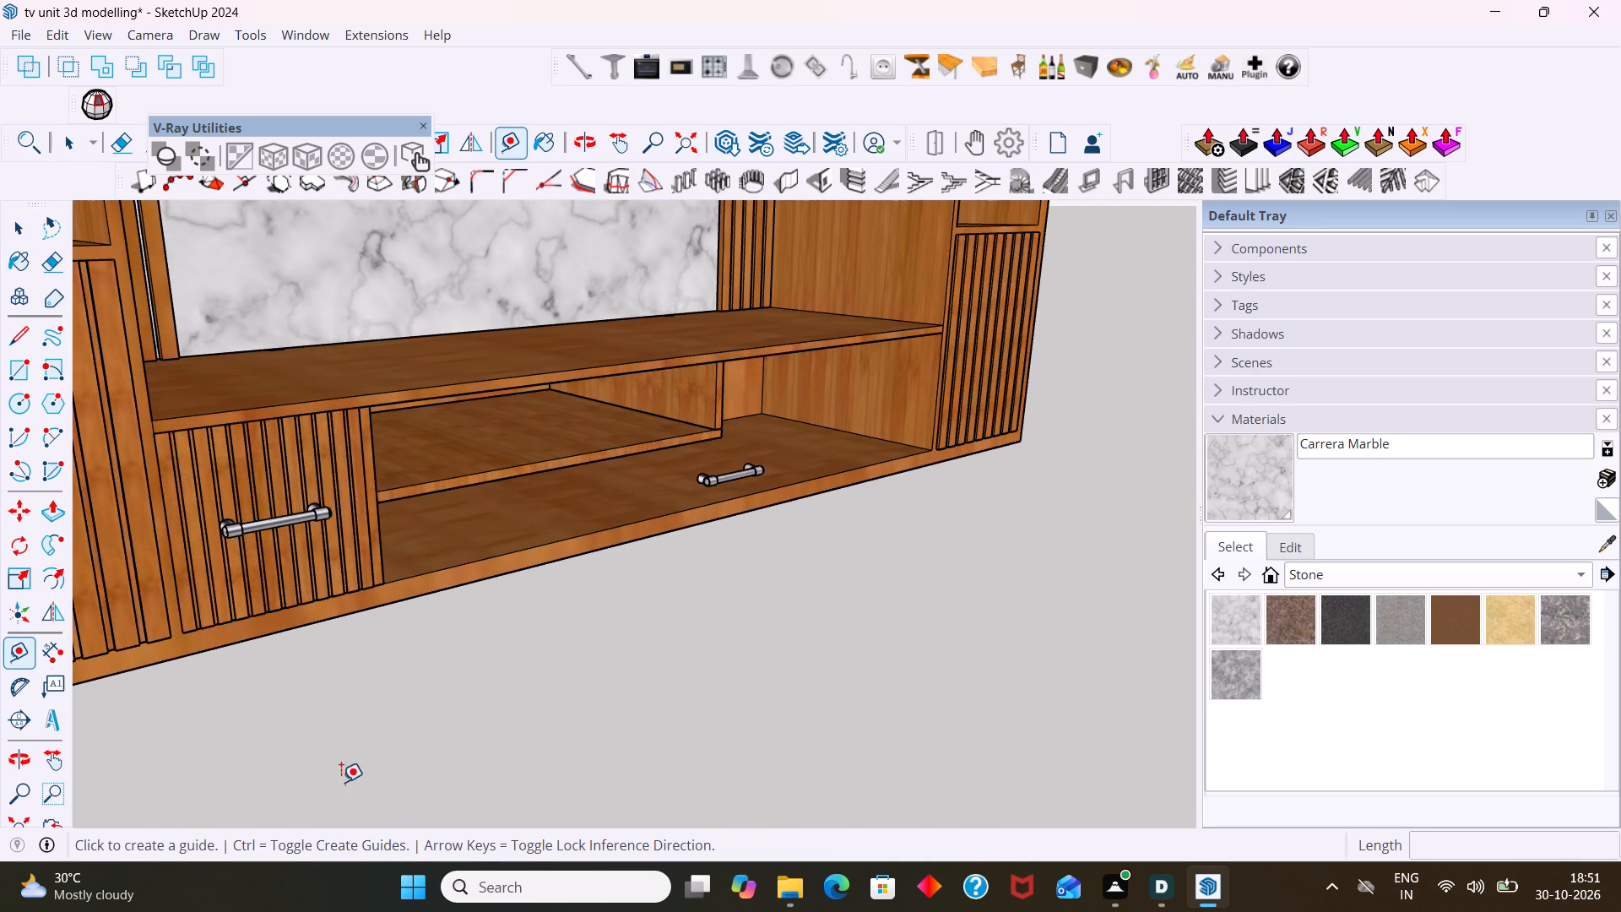
click(182, 631)
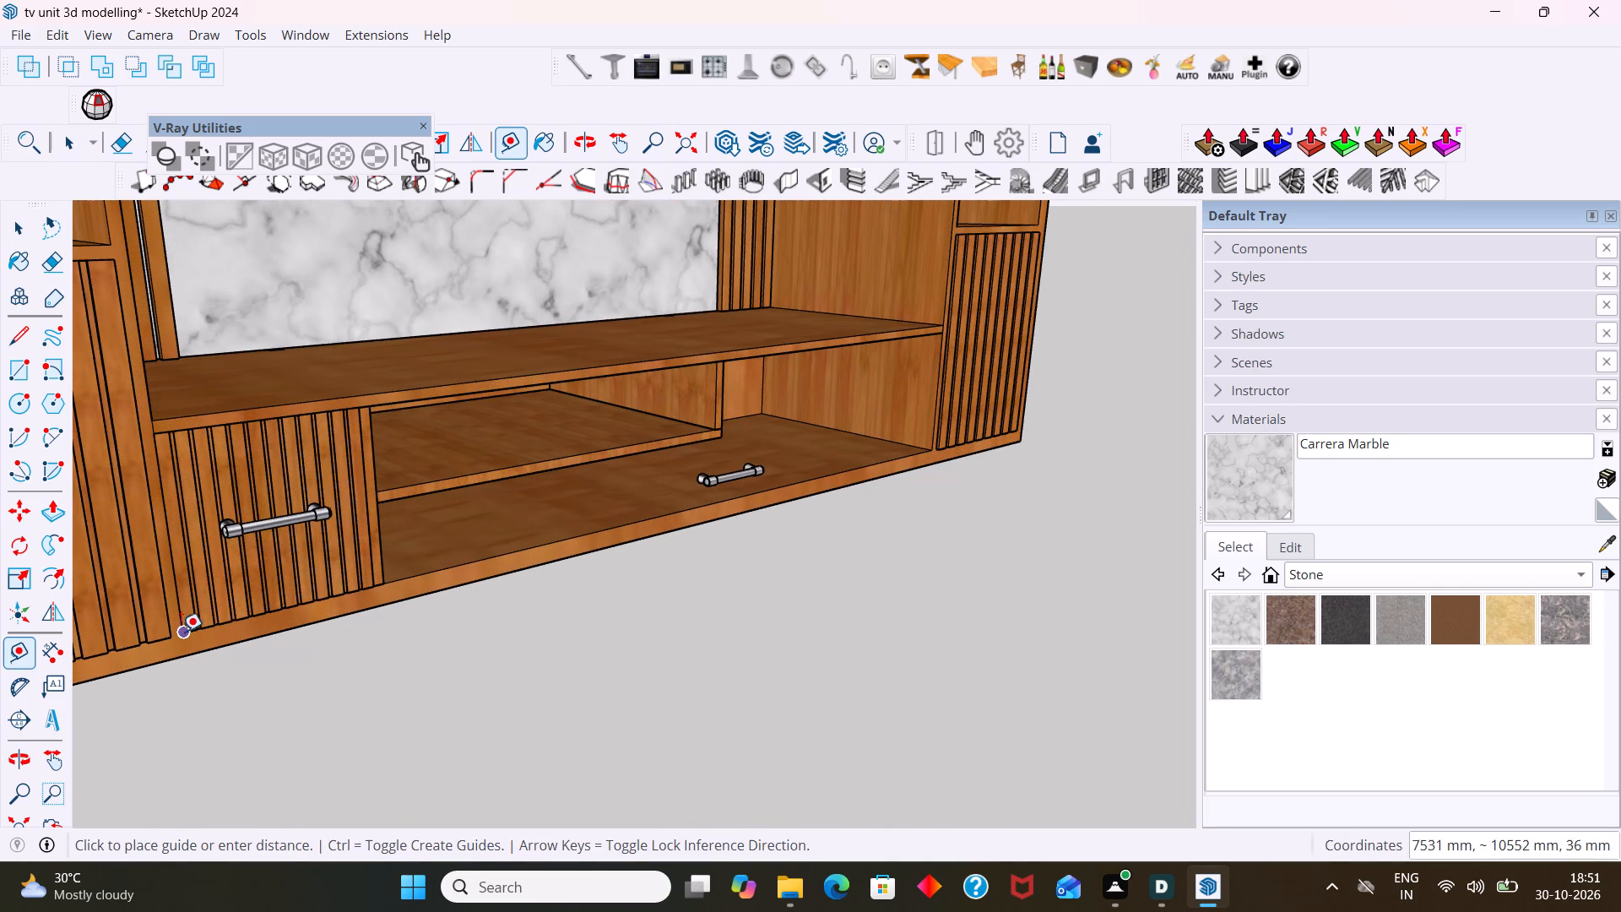
scroll(371, 594, up, 5)
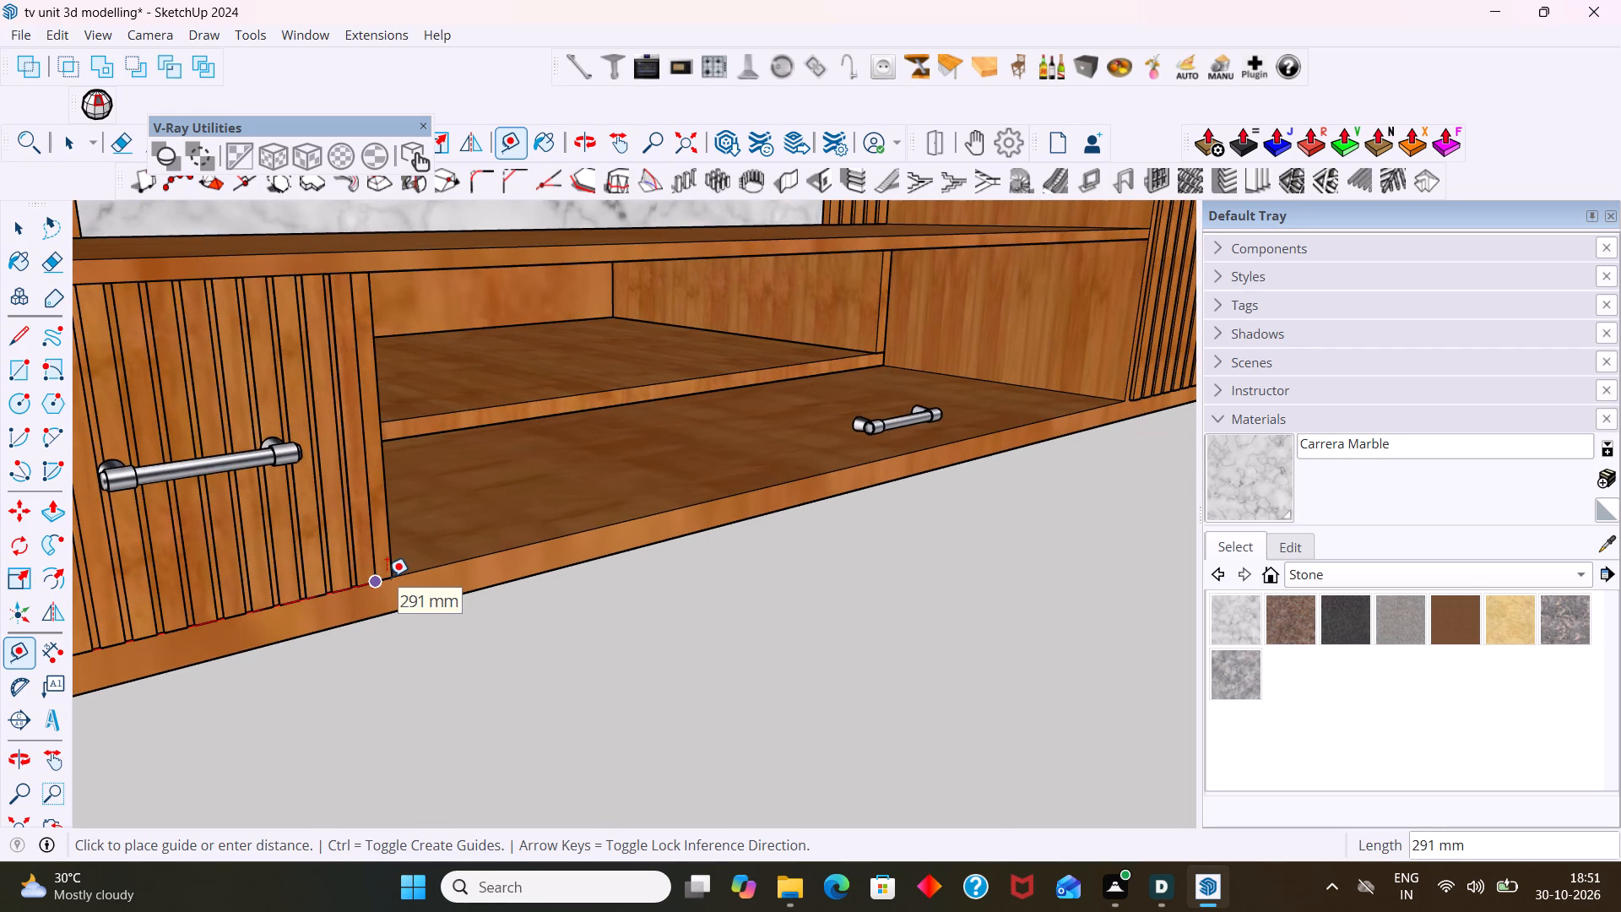
key(space)
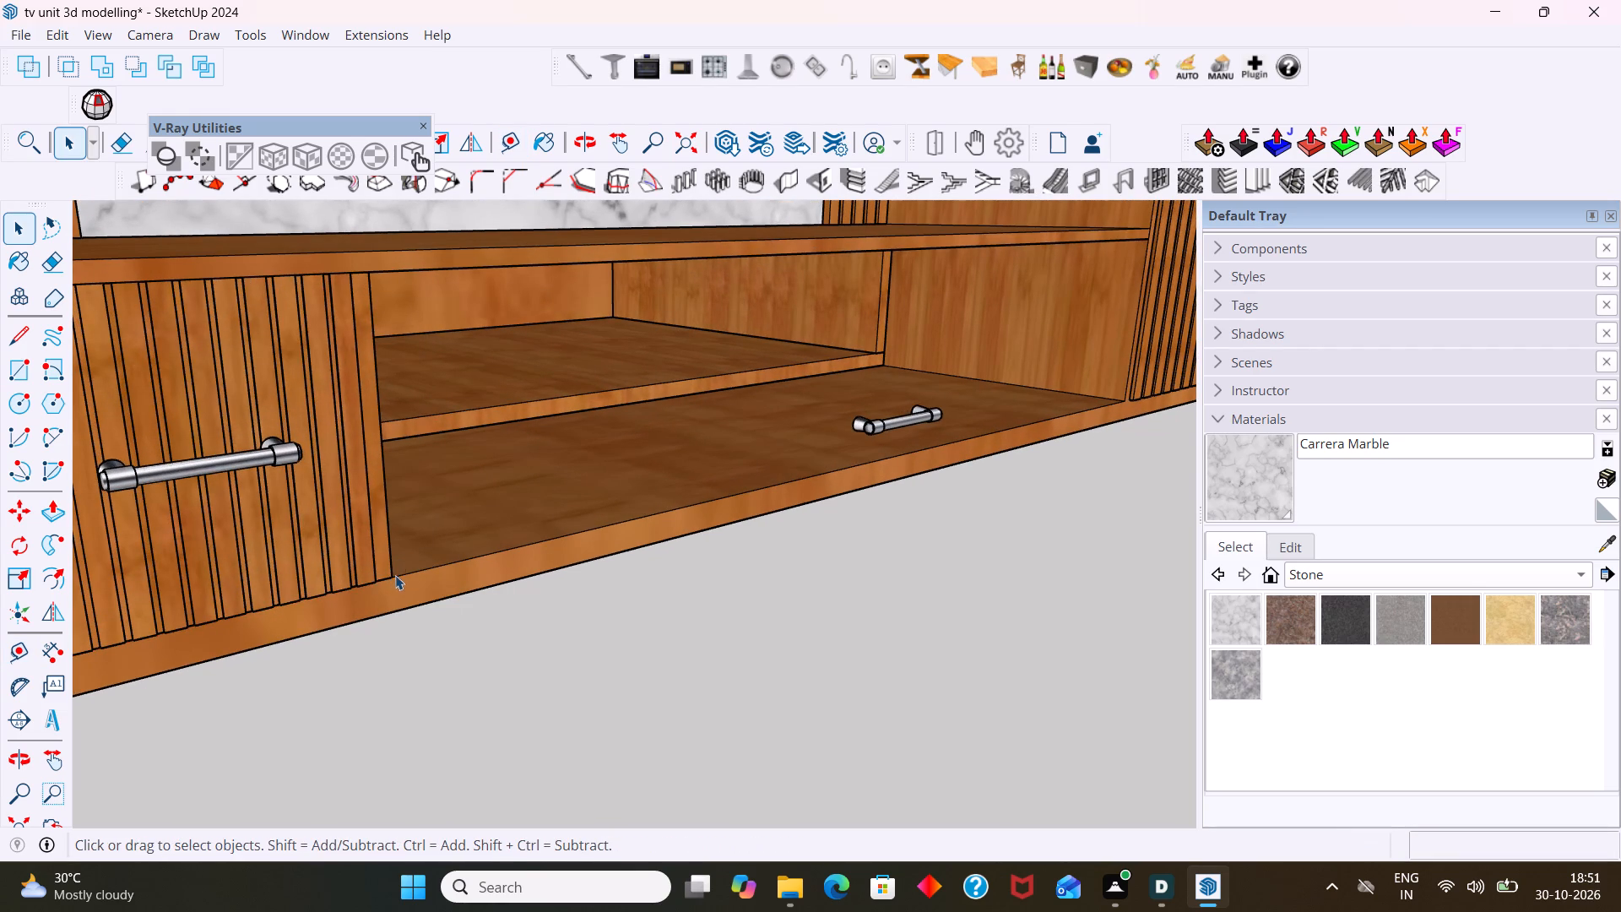
Examine the open end of the lower section between the divider and the tall louvered cabinet door.
scroll(398, 575, down, 9)
middle_drag(819, 574, 458, 548)
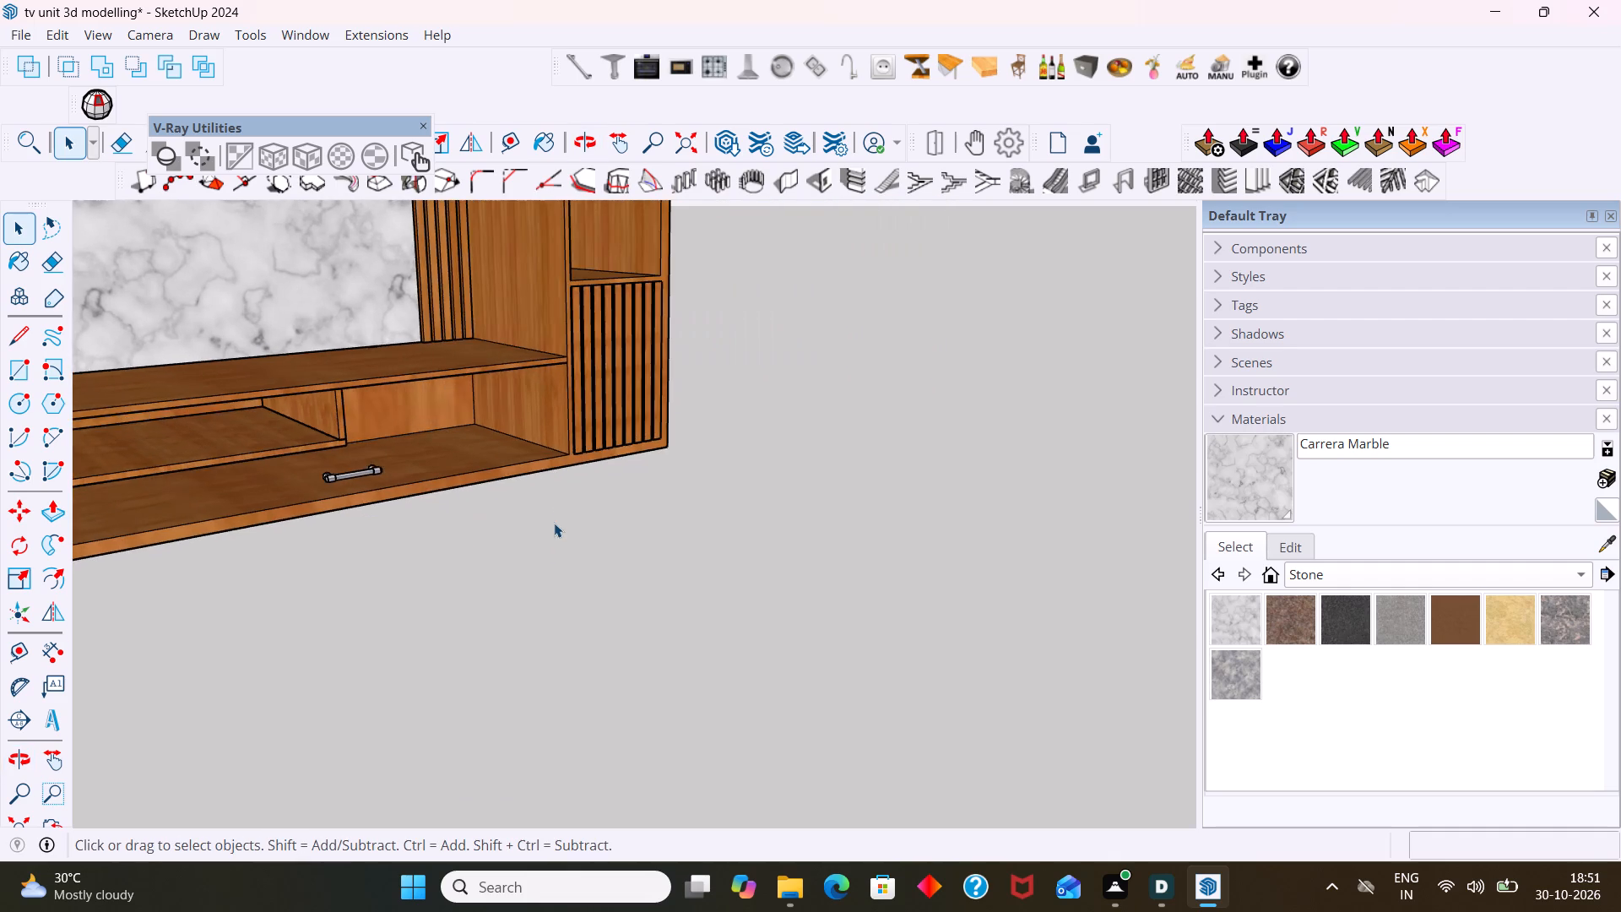
scroll(556, 508, up, 7)
middle_drag(575, 495, 512, 513)
scroll(529, 507, down, 5)
middle_drag(548, 513, 492, 515)
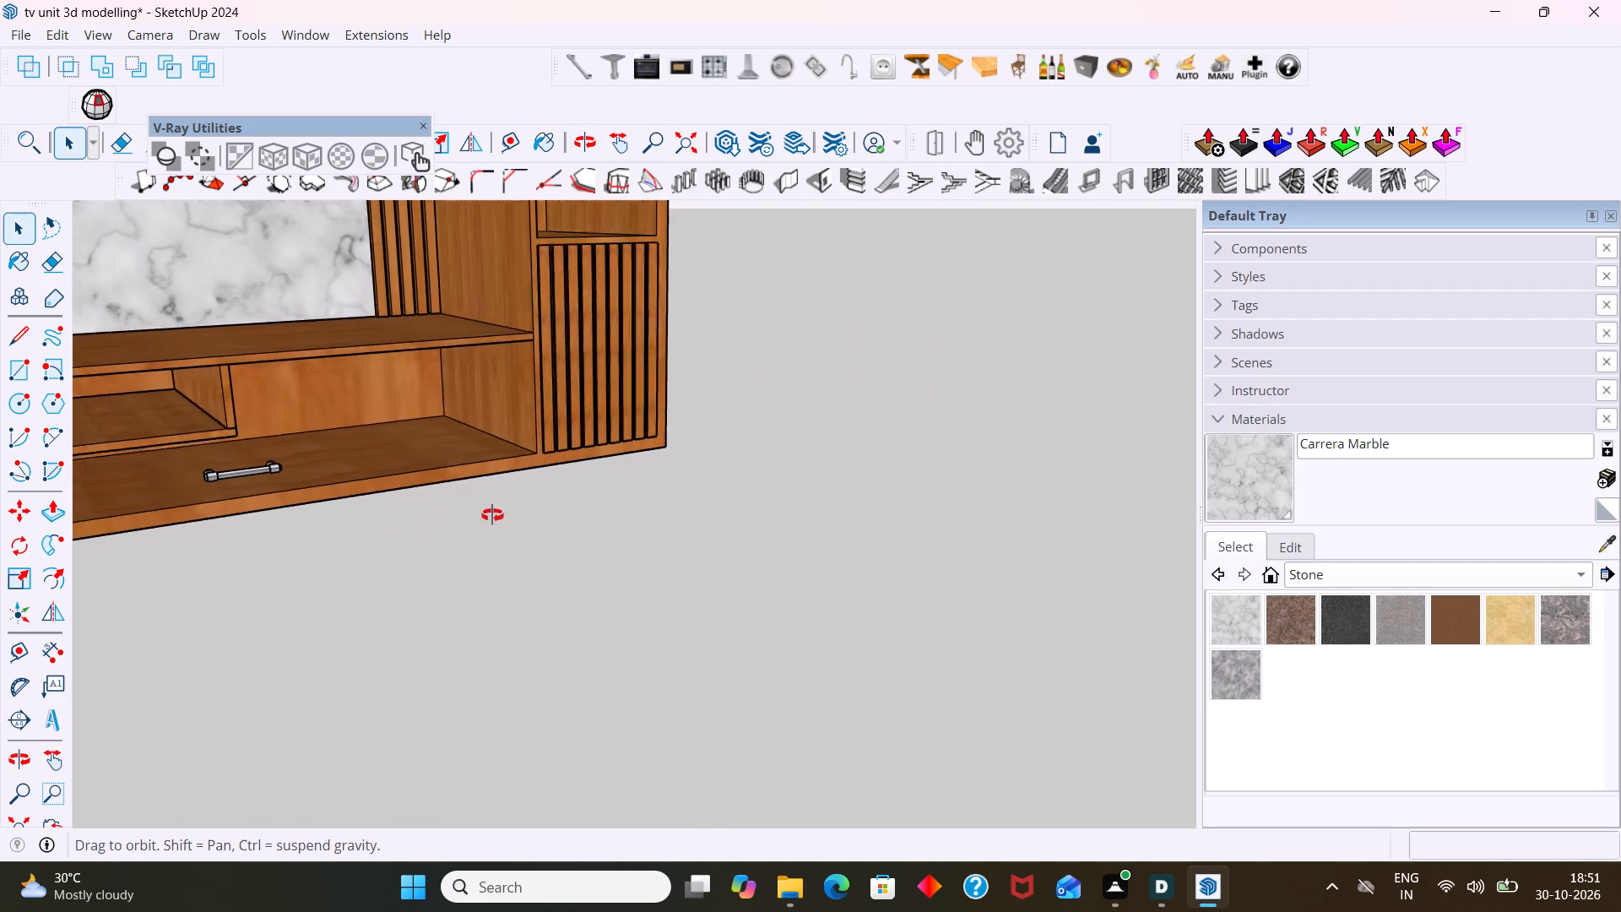
middle_drag(492, 515, 441, 526)
scroll(589, 482, up, 5)
scroll(577, 489, down, 5)
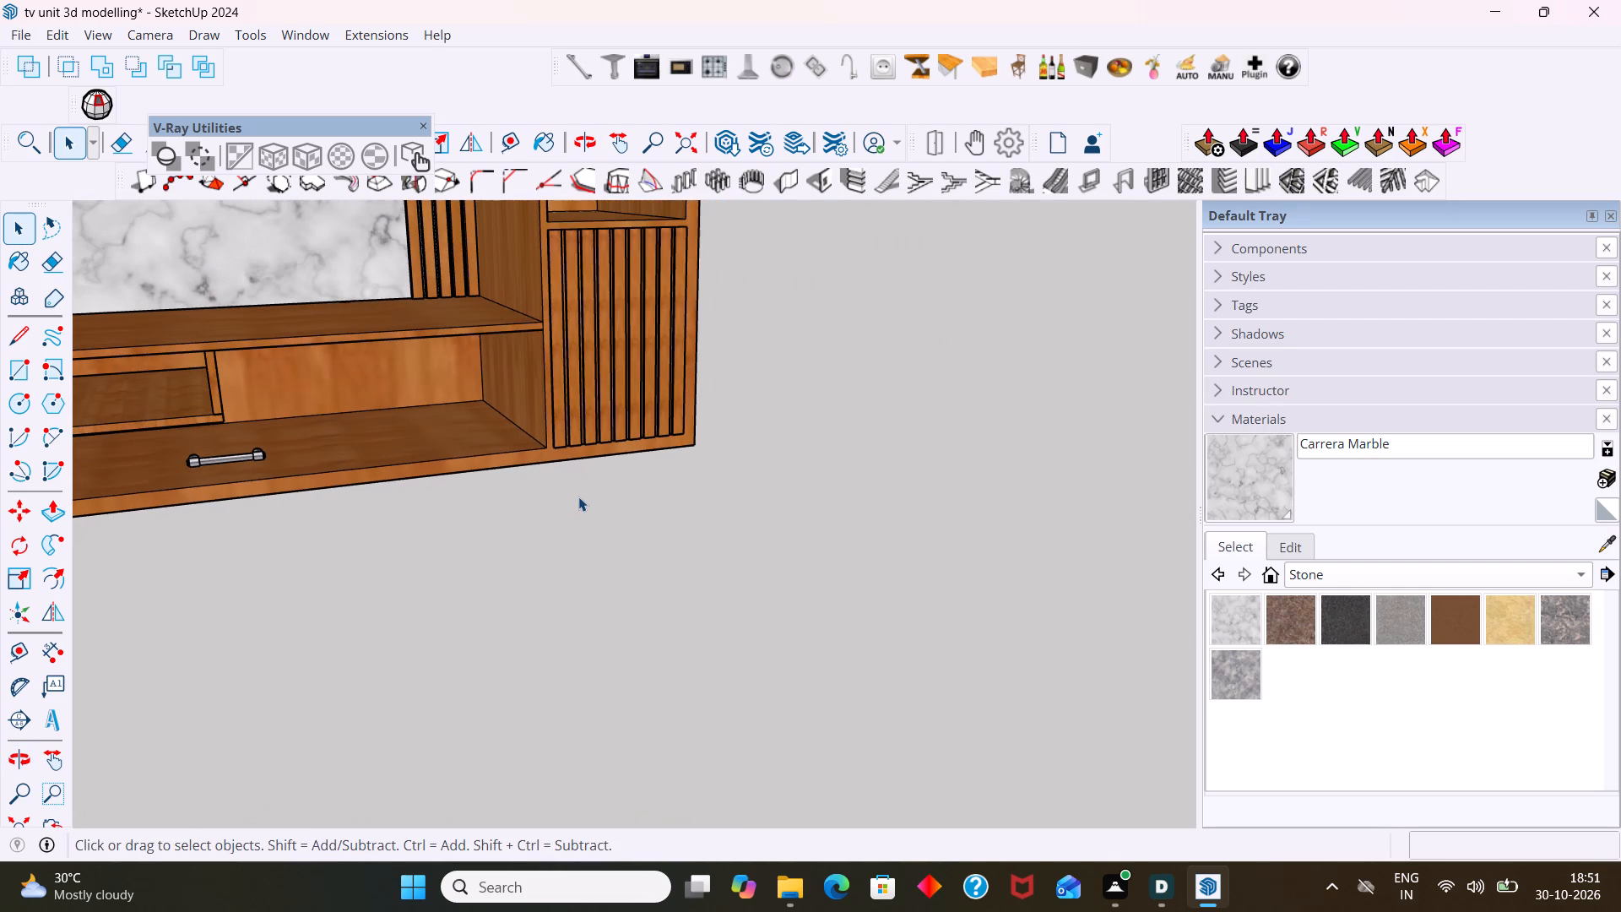
Place a vertical guide 300 mm into the open lower compartment from the front edge of the side panel beside the tall louvered cabinet.
key(t)
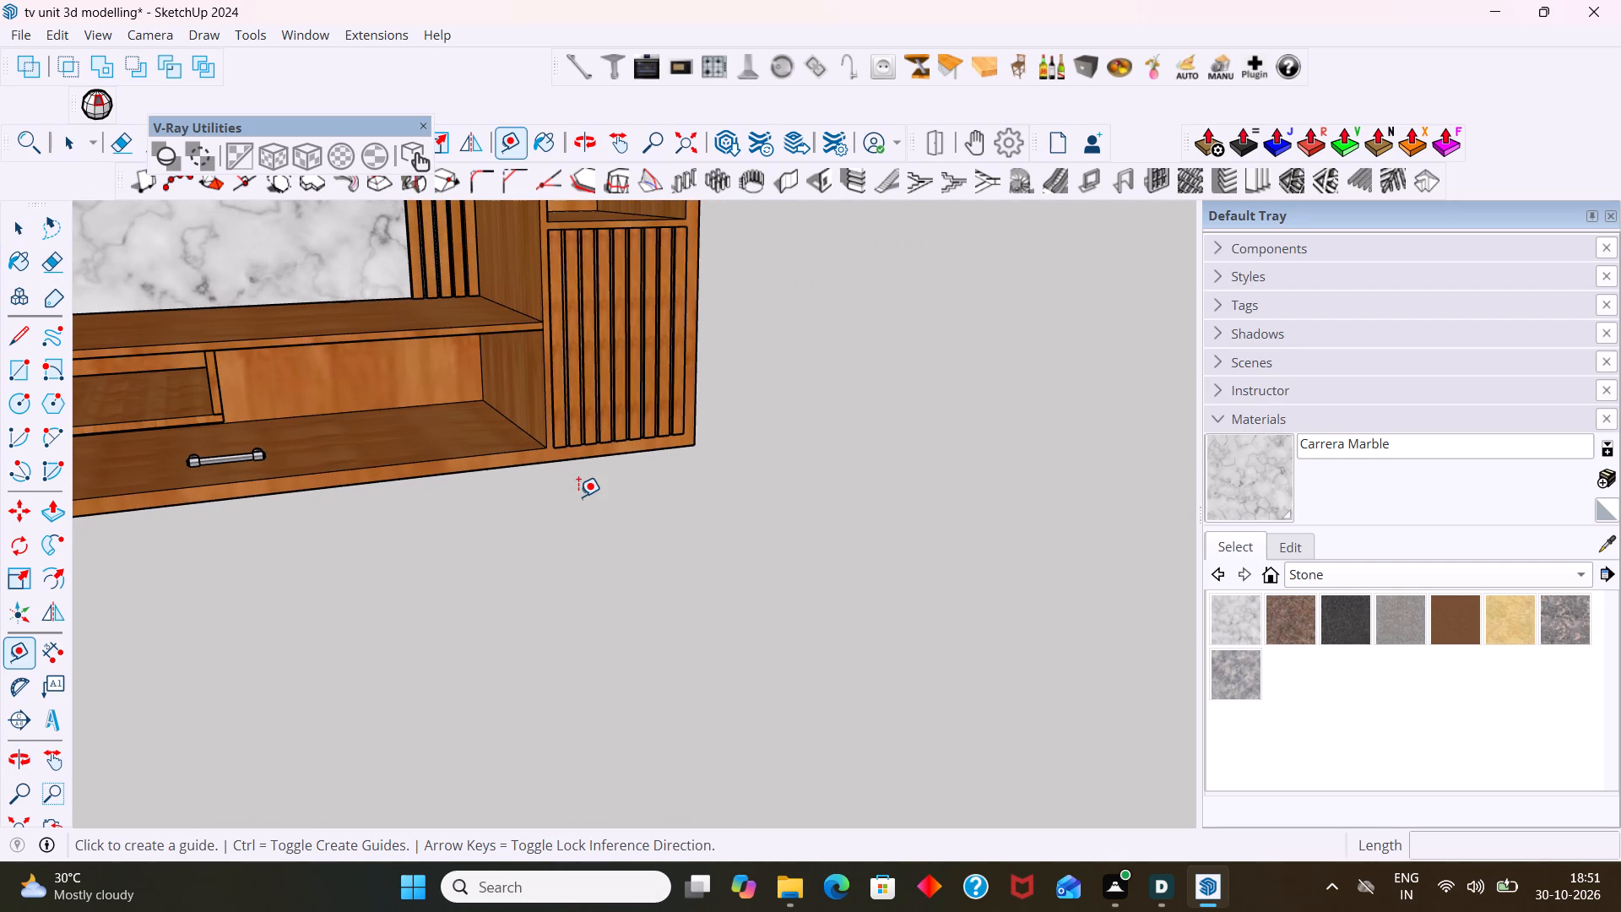
click(545, 381)
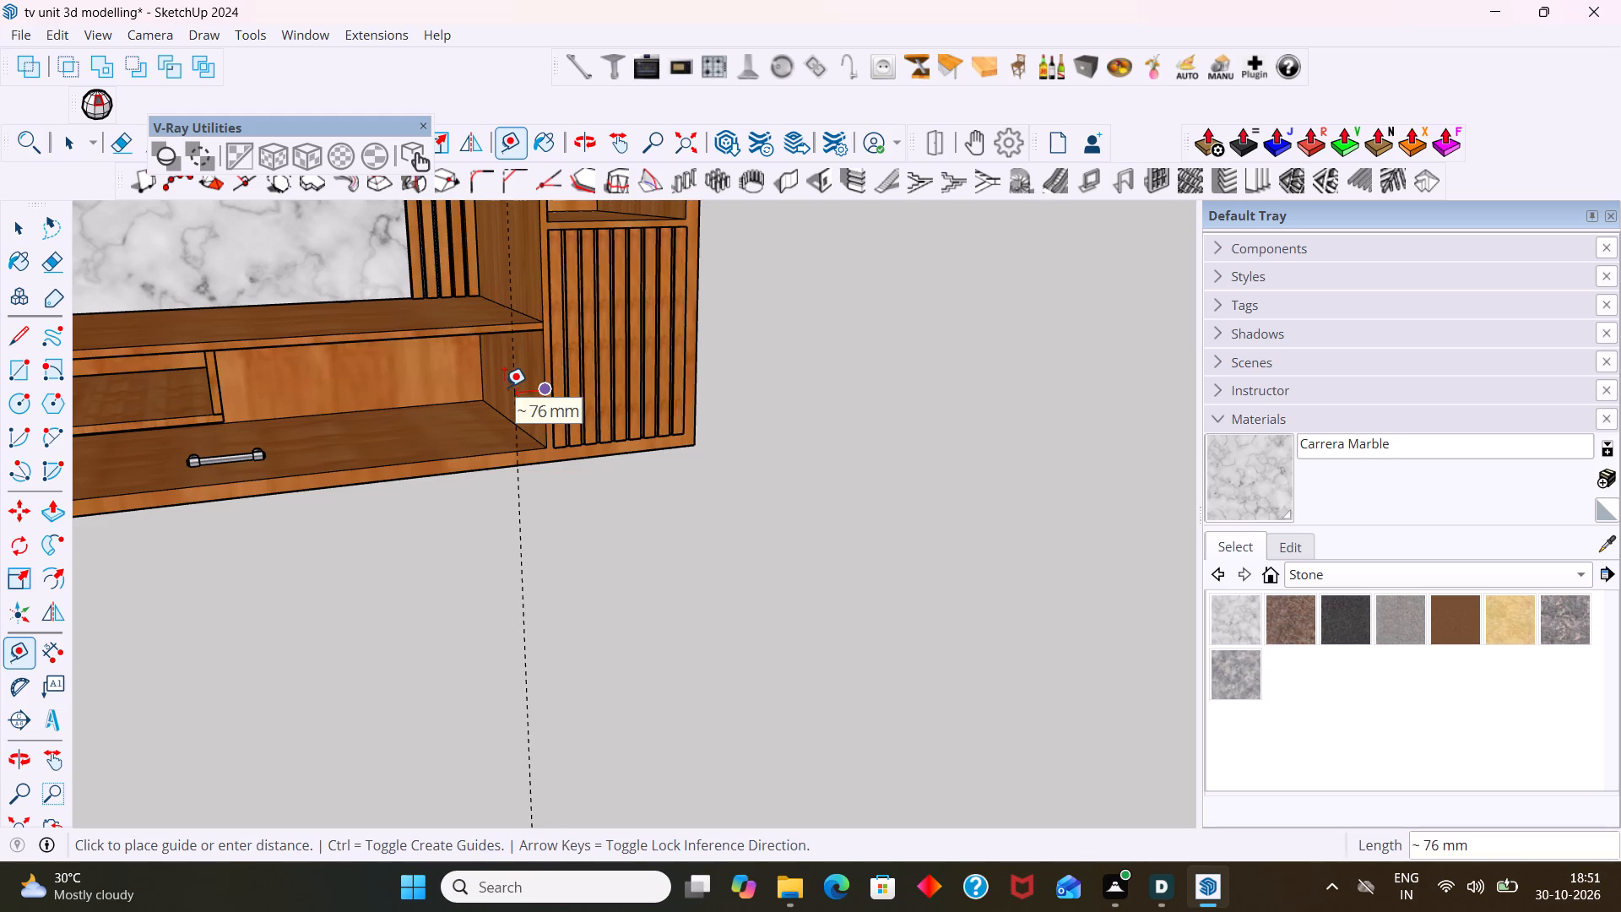
text(300)
key(Return)
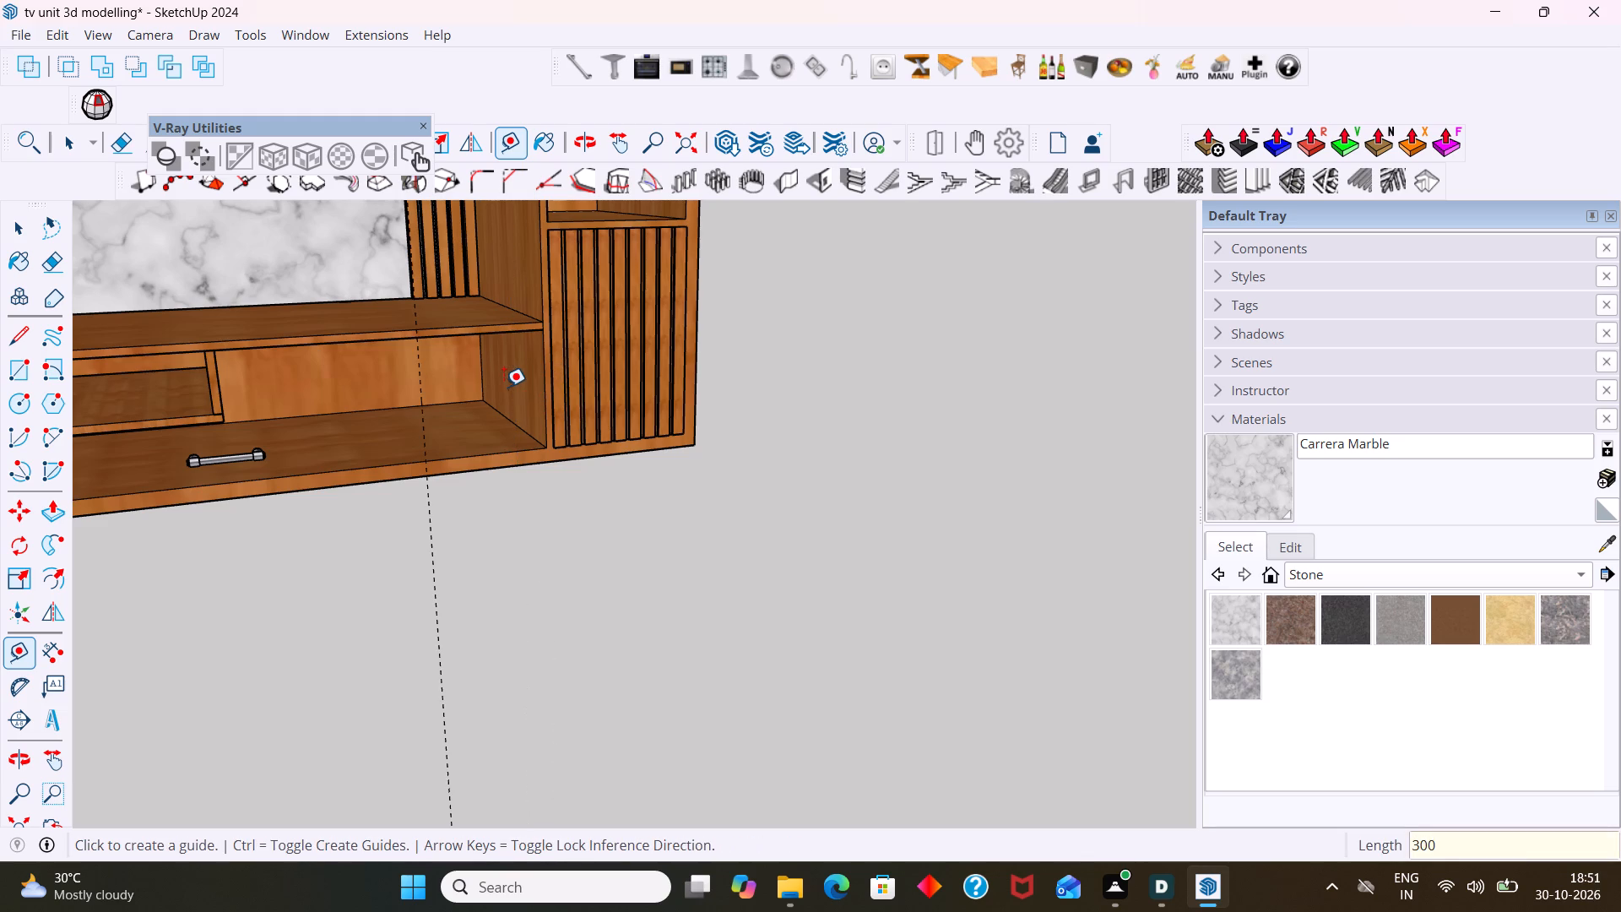
key(space)
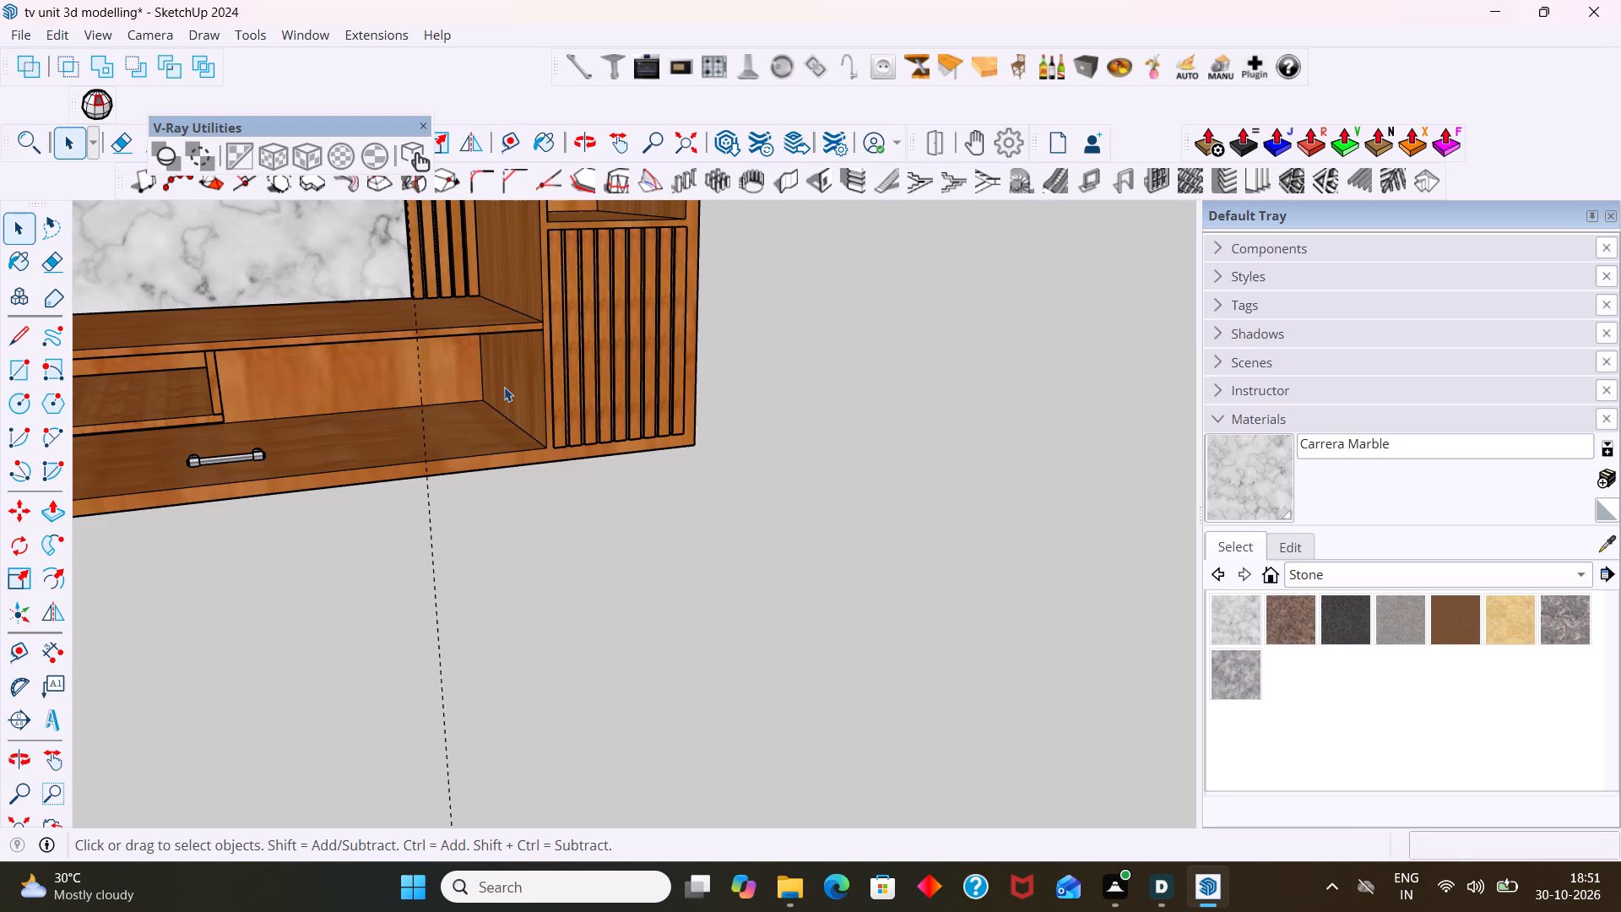
Draw a 291 mm vertical line along the guide from the top board's underside to the base board, and erase the guide.
key(l)
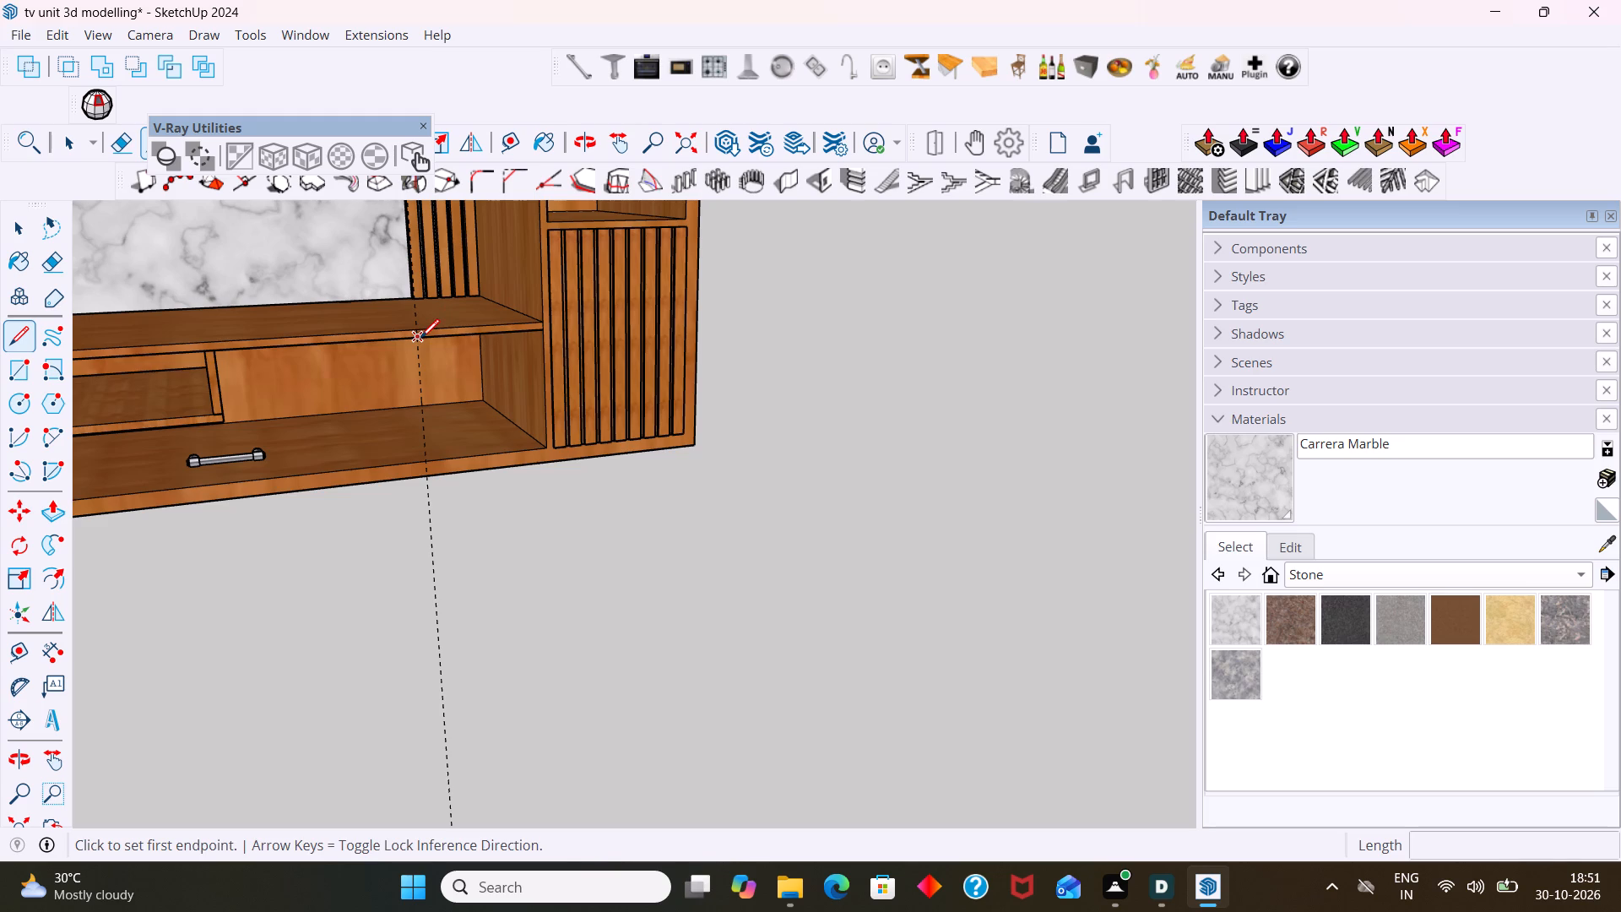
click(420, 338)
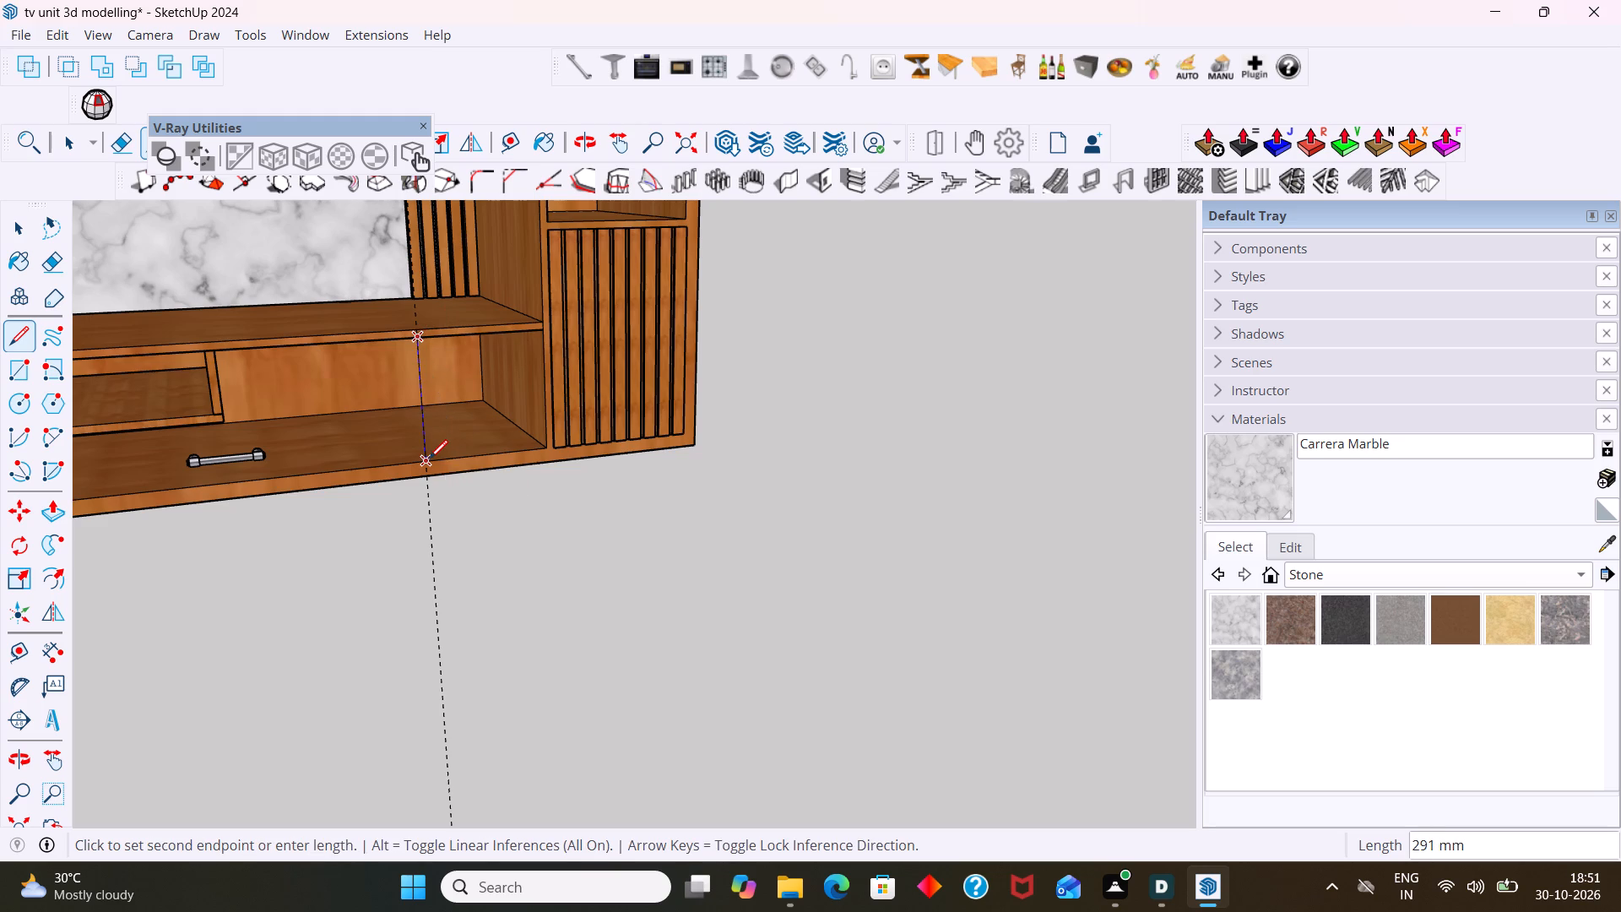
click(429, 459)
key(space)
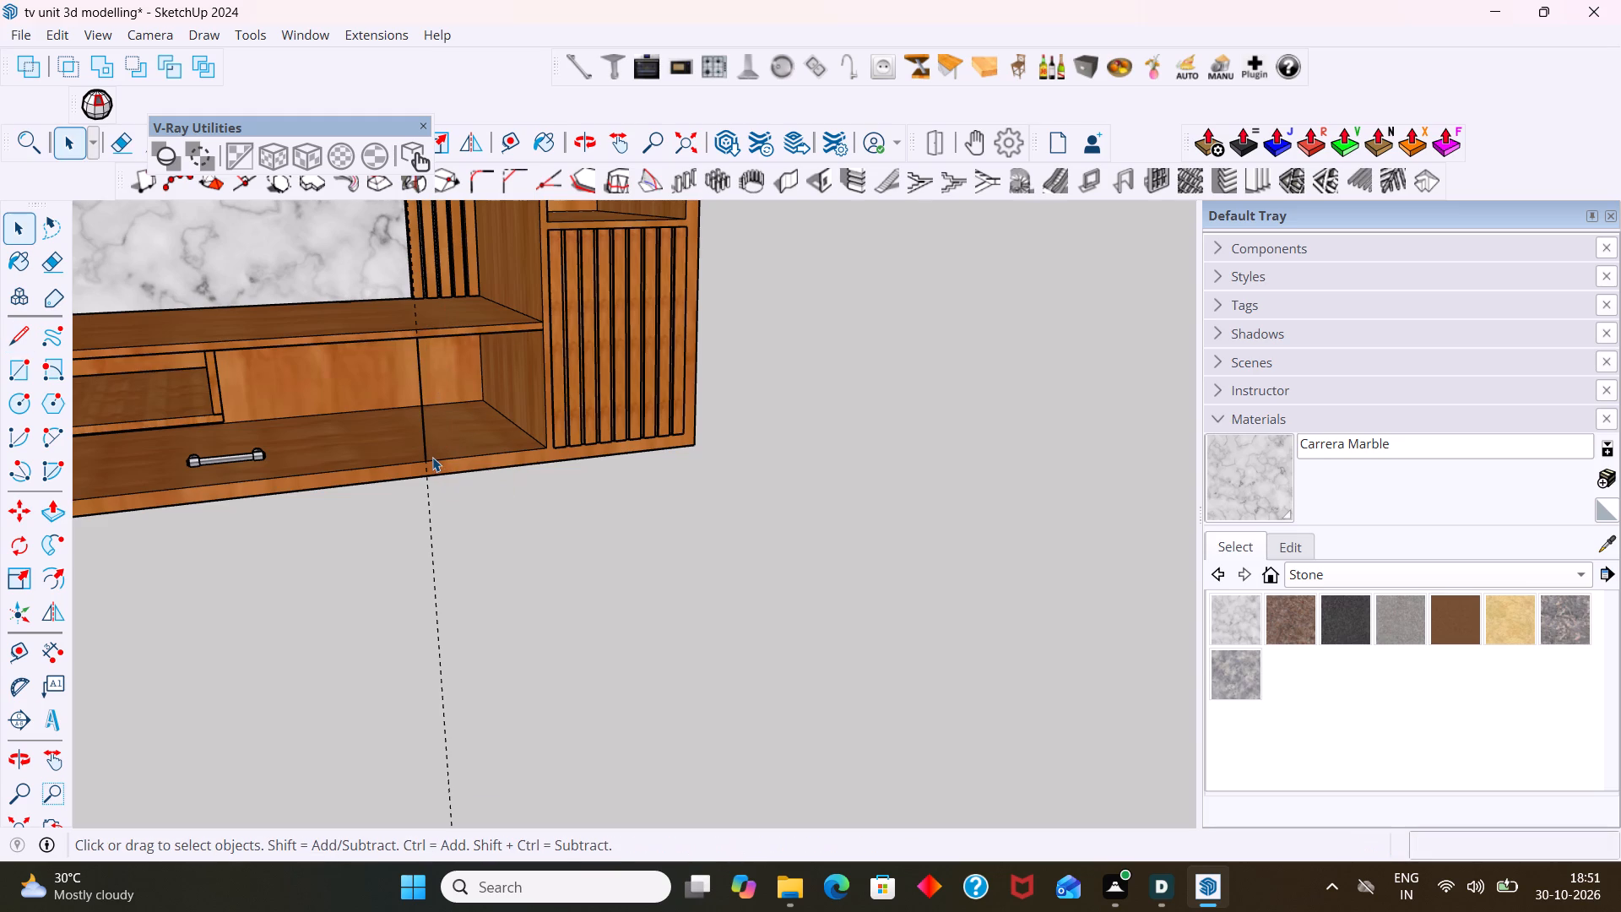
drag(464, 567, 327, 608)
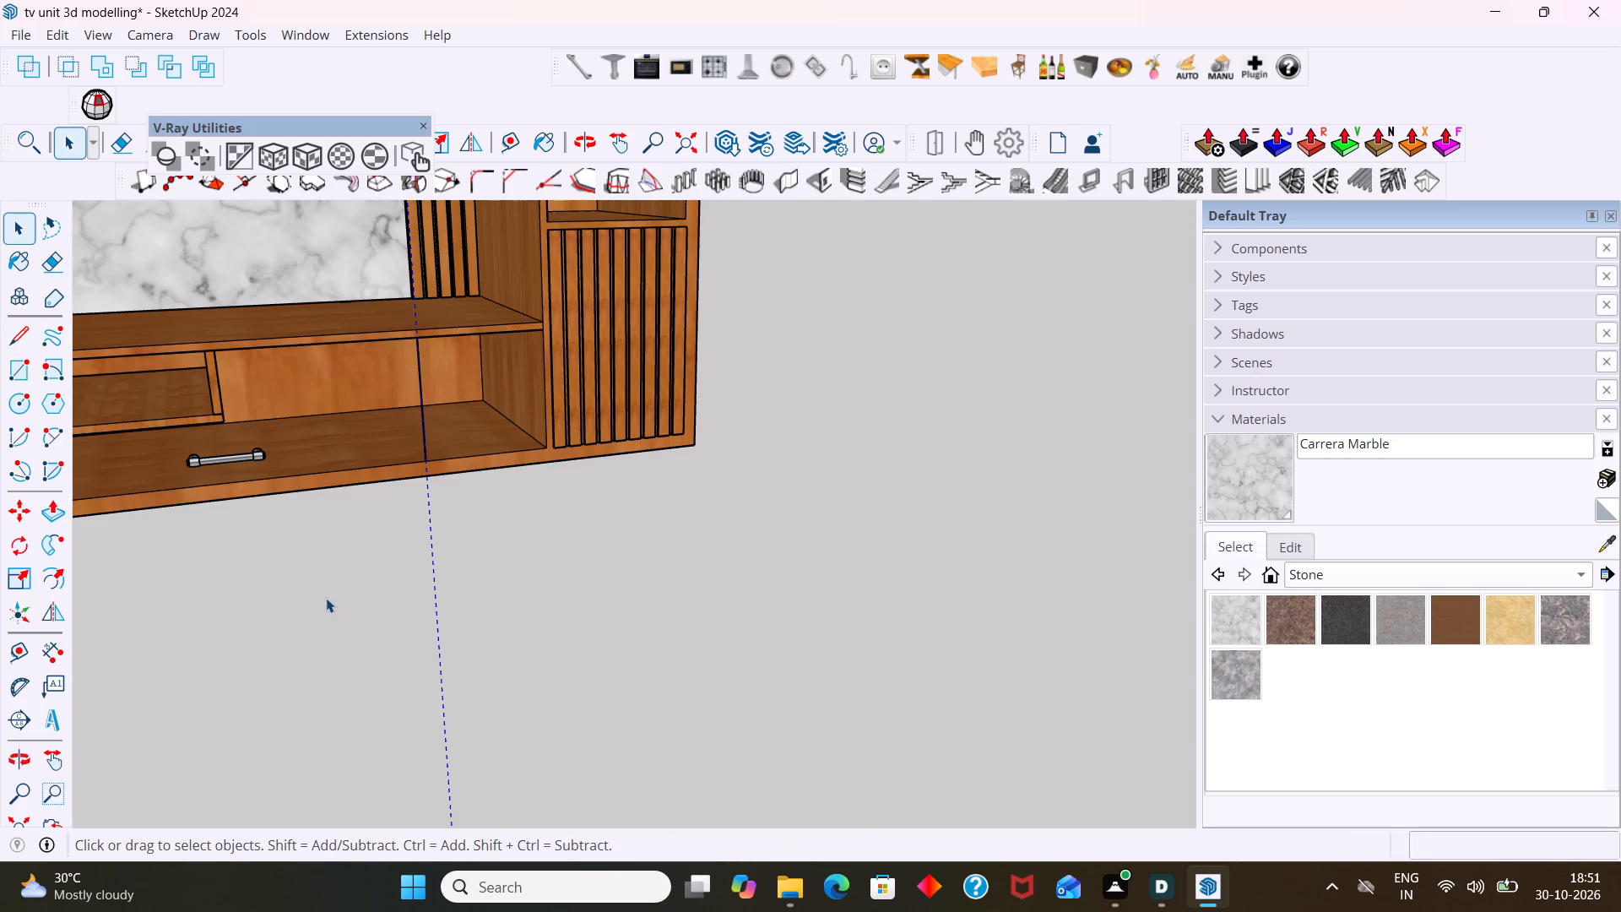
key(Delete)
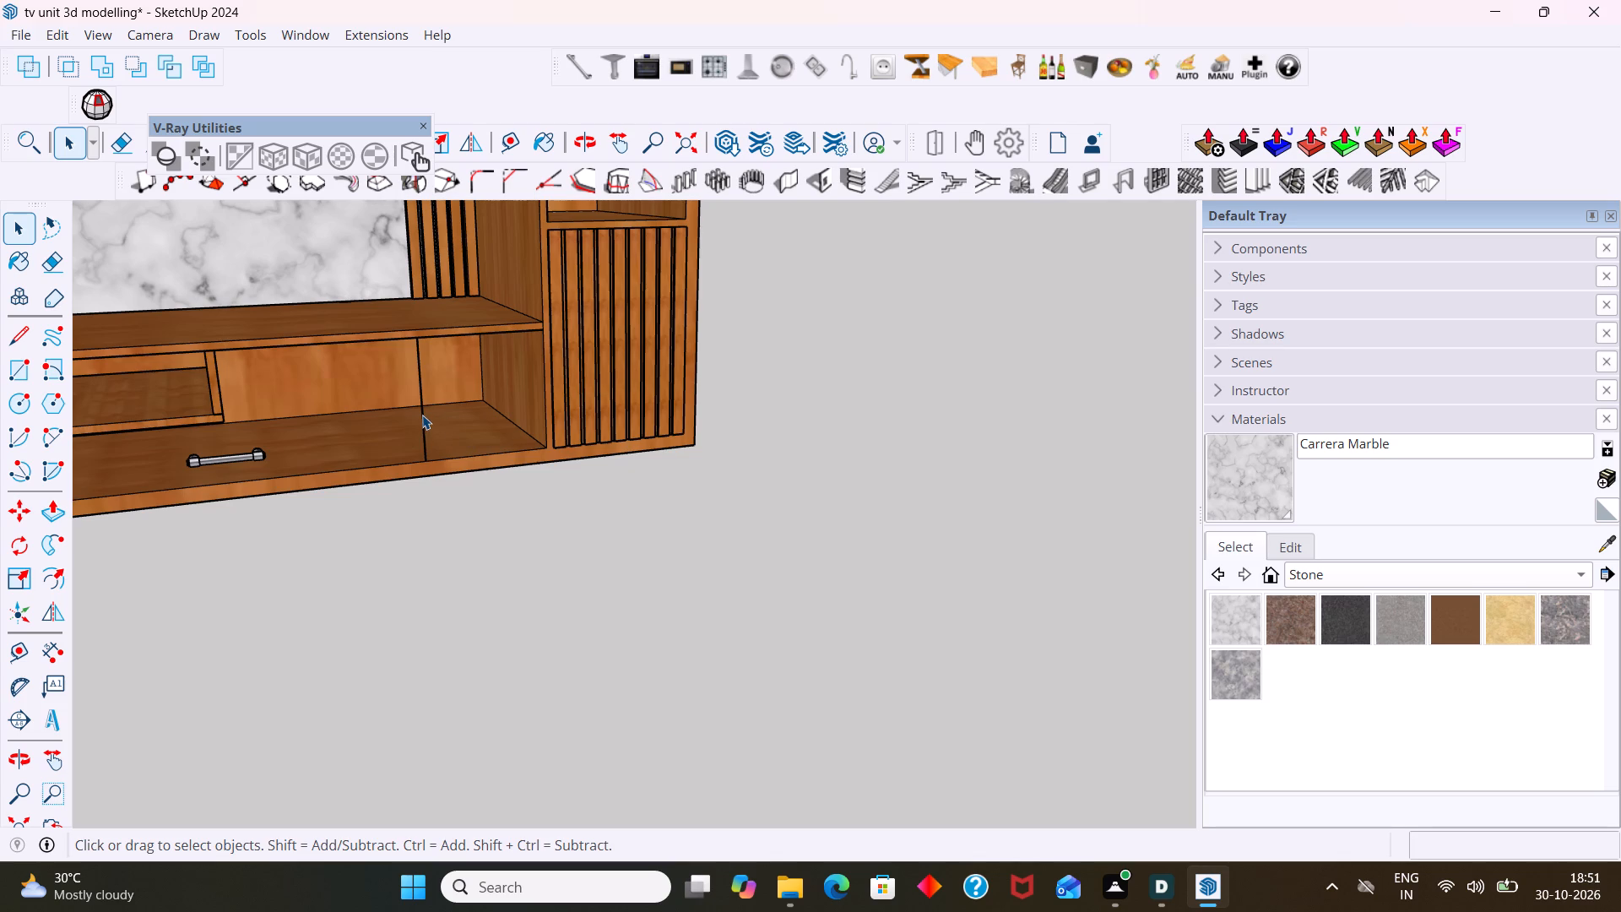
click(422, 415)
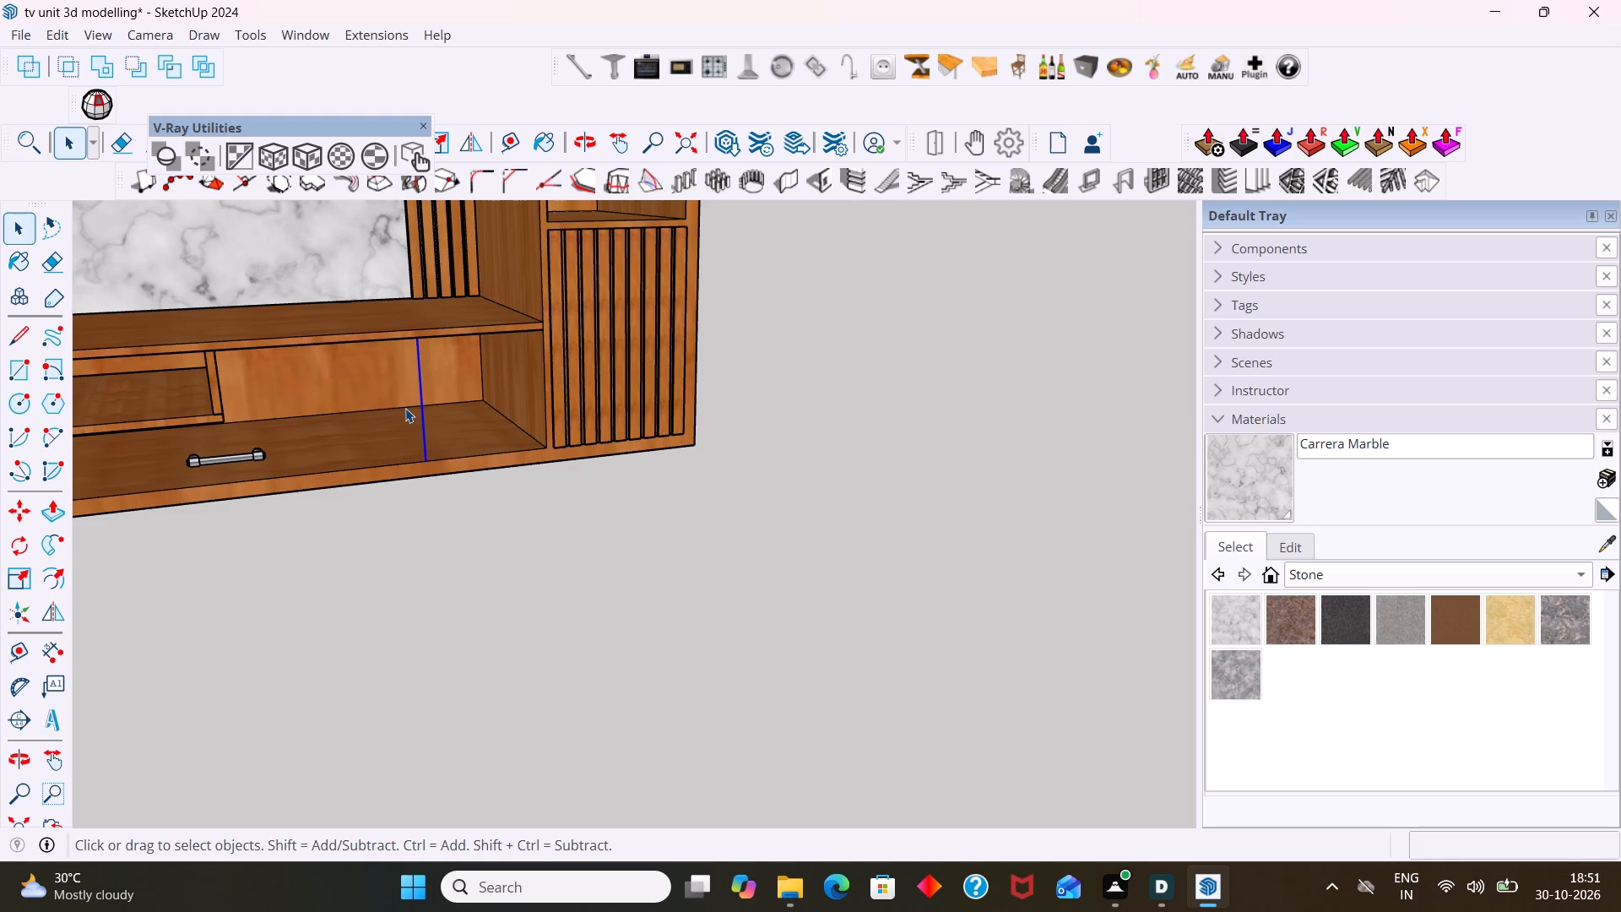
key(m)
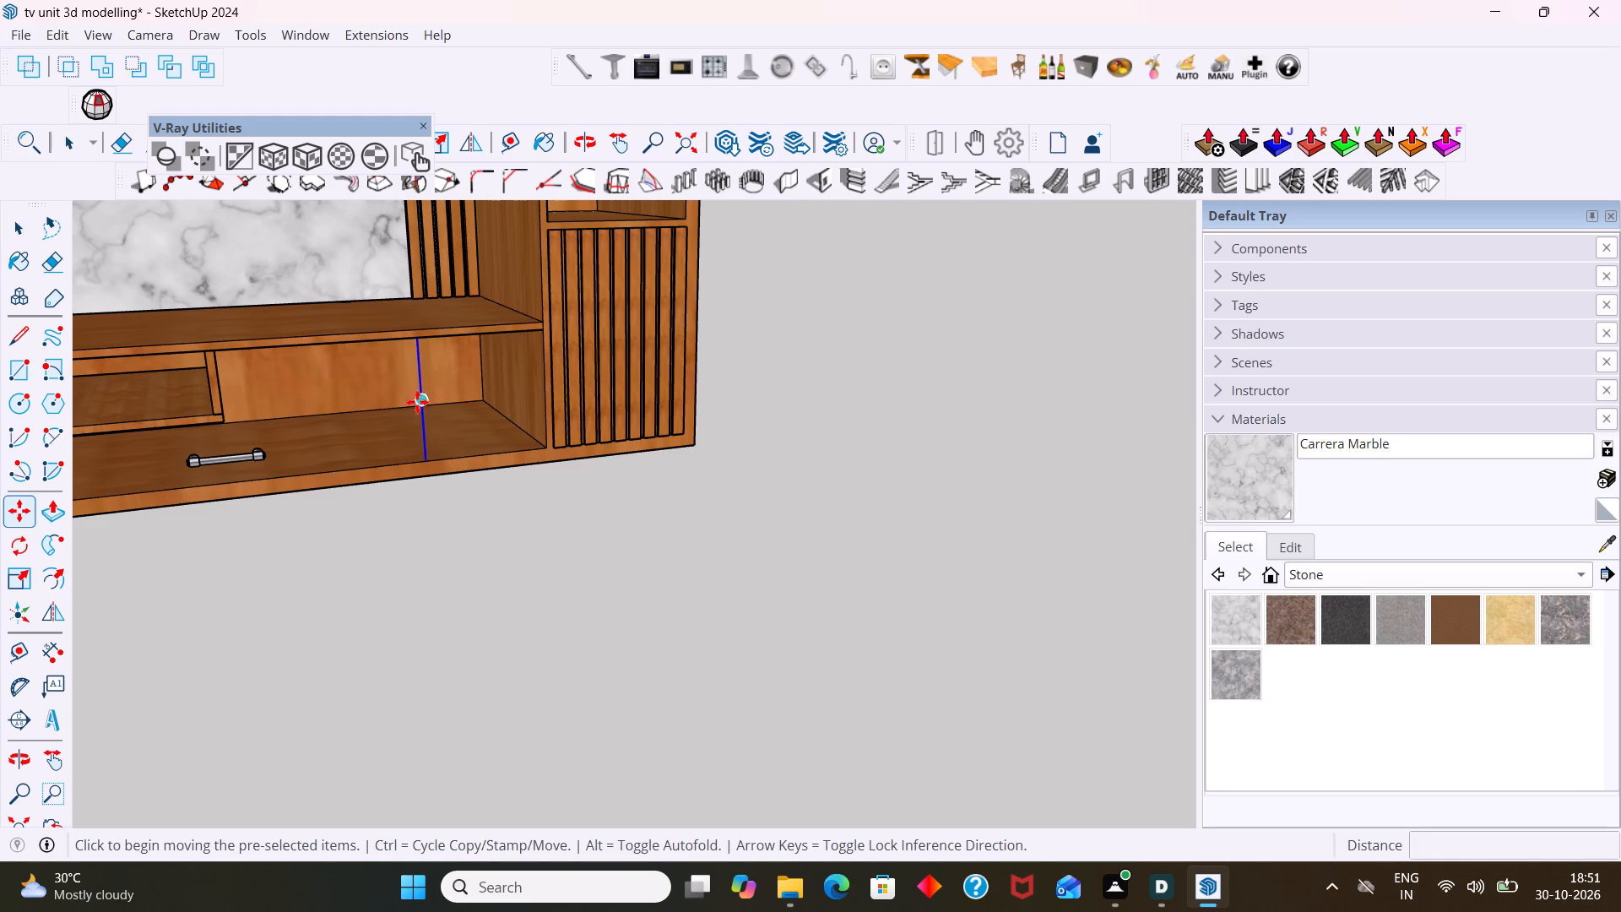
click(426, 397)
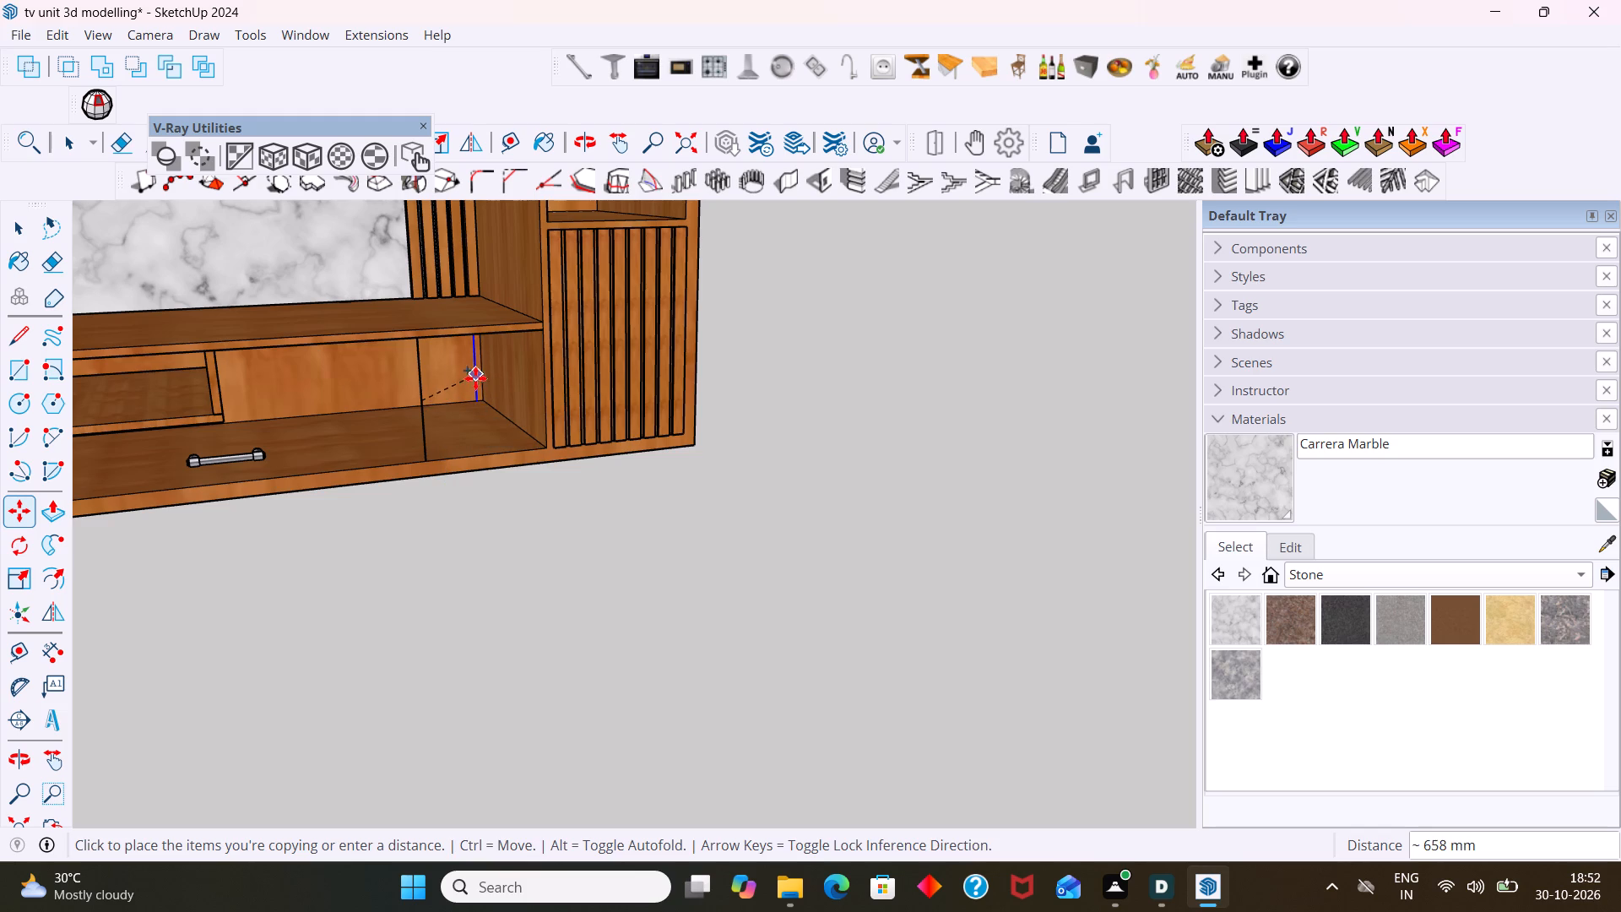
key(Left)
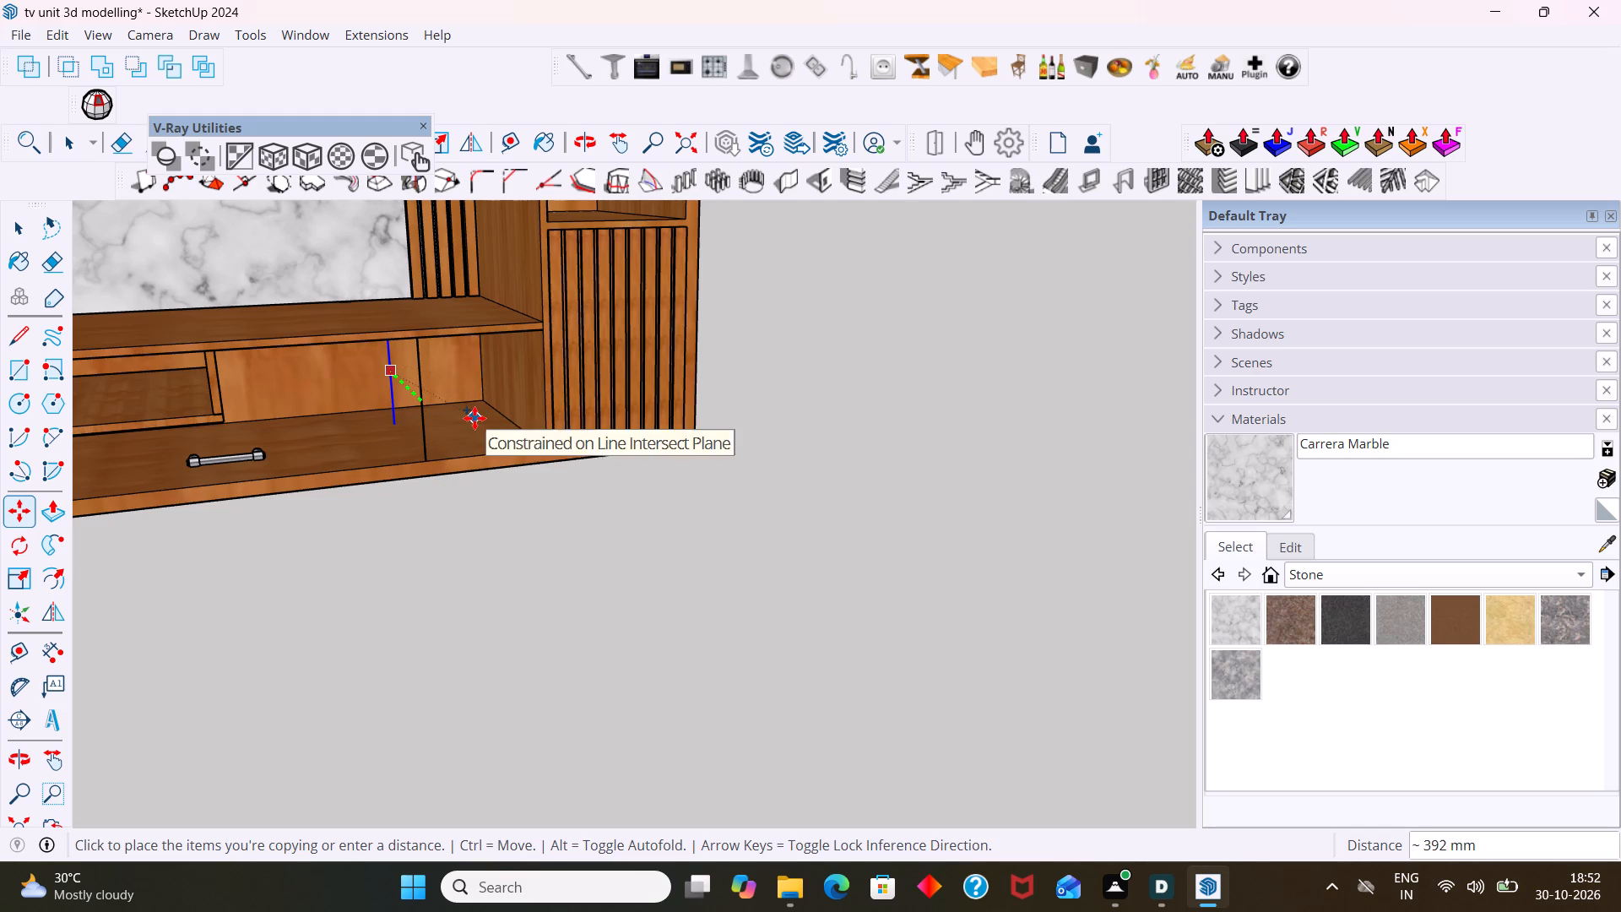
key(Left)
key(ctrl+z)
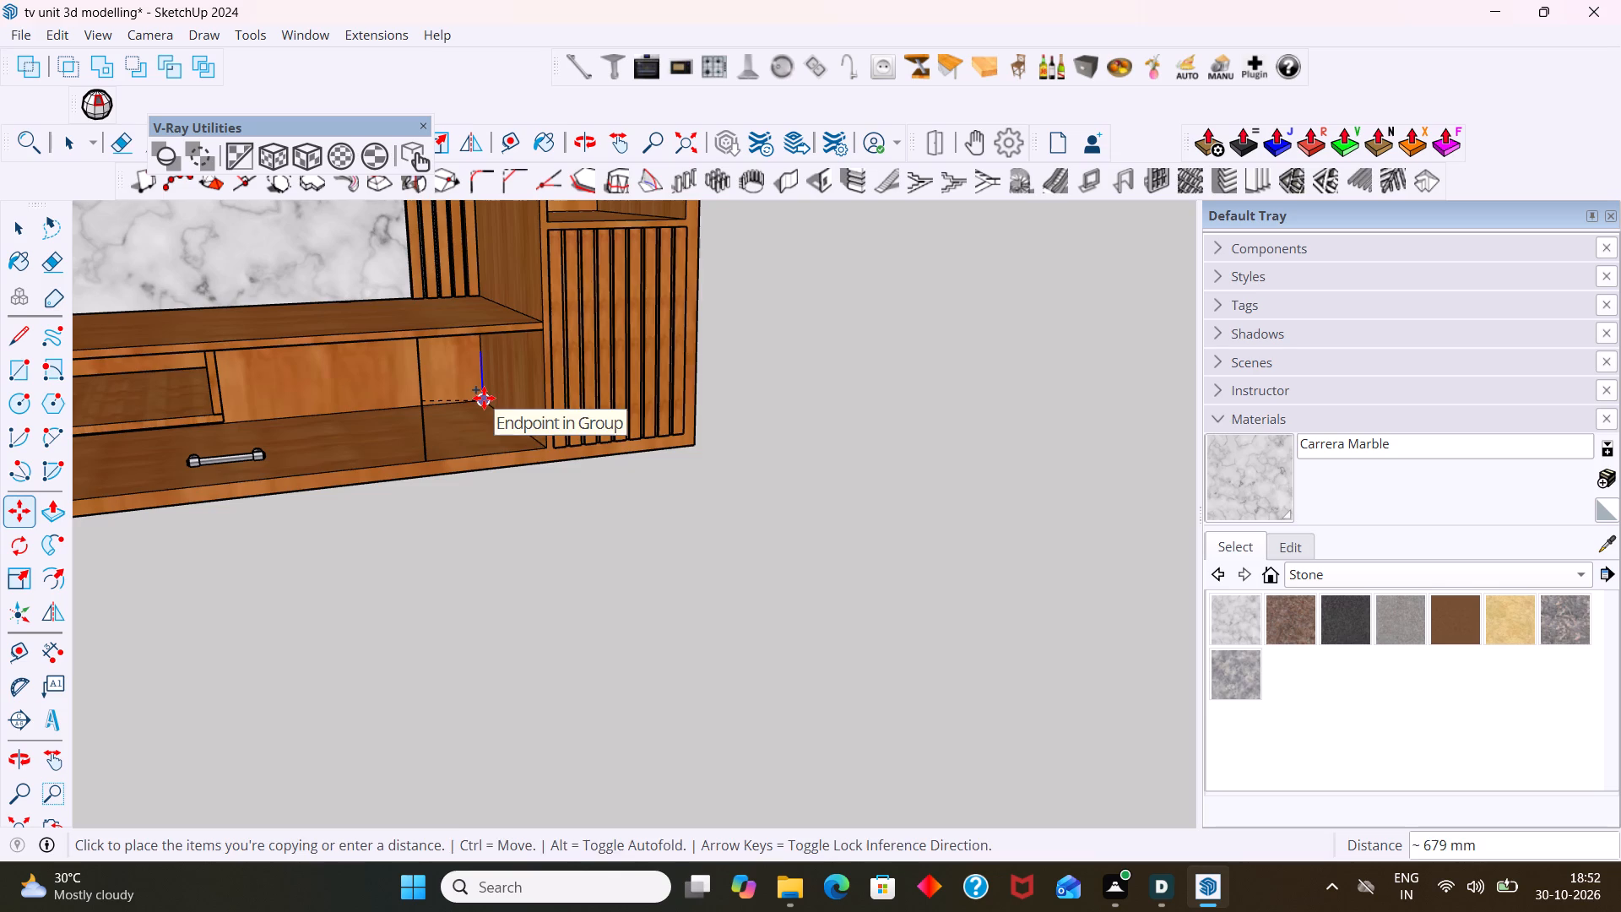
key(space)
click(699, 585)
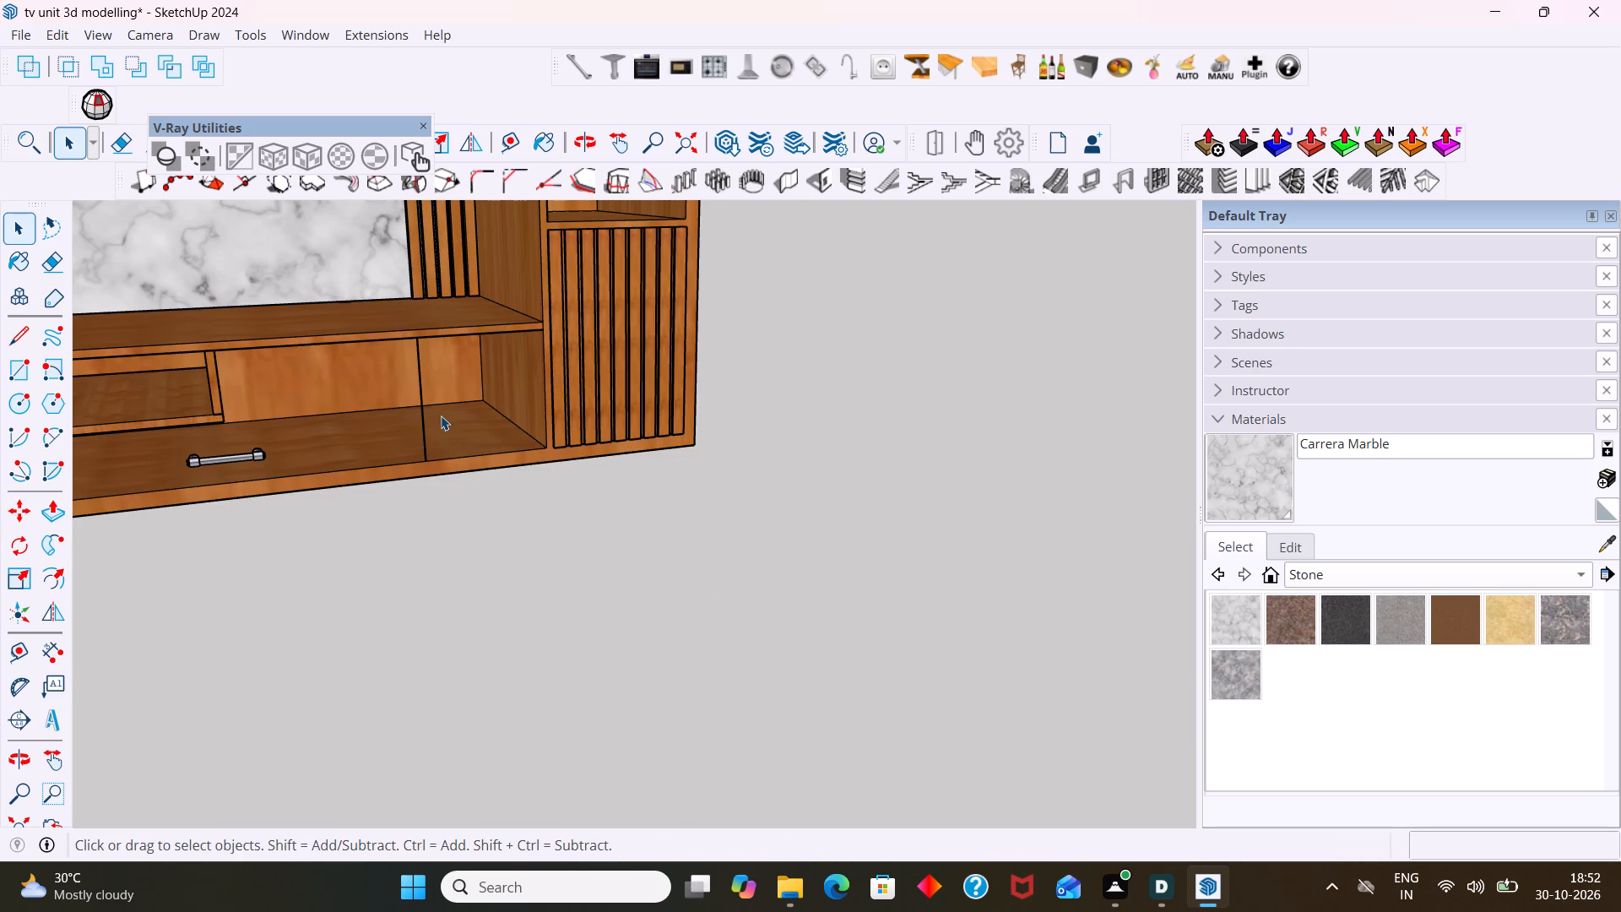
Copy the vertical line 9 mm along the red axis toward the louvered cabinet's side panel.
click(422, 442)
double_click(427, 437)
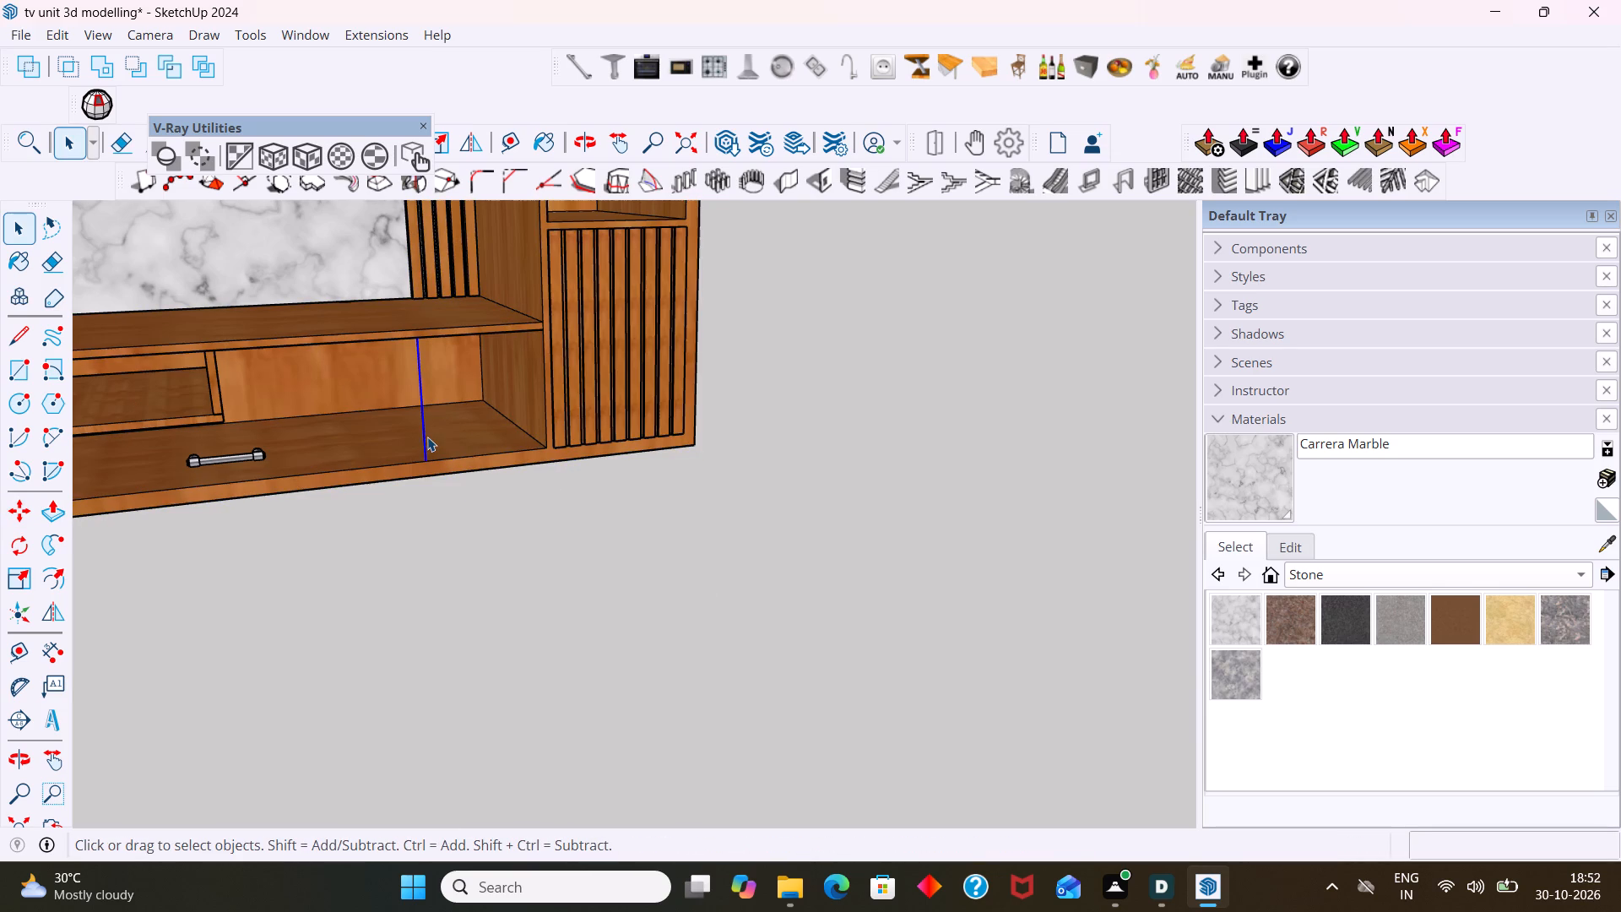
key(m)
click(431, 437)
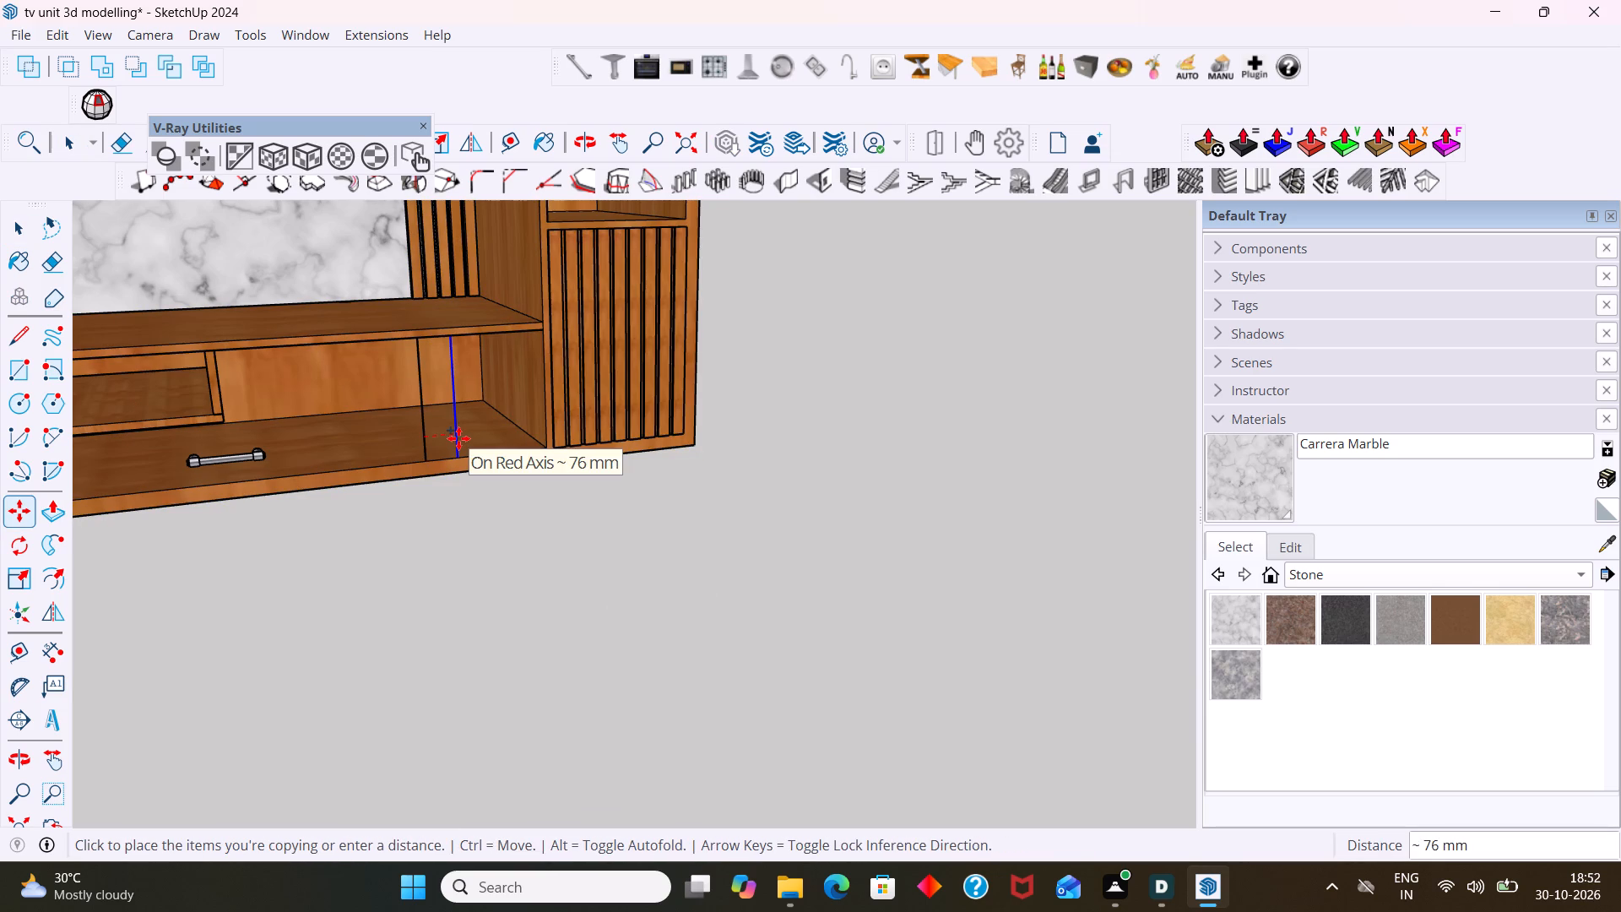
key(Right)
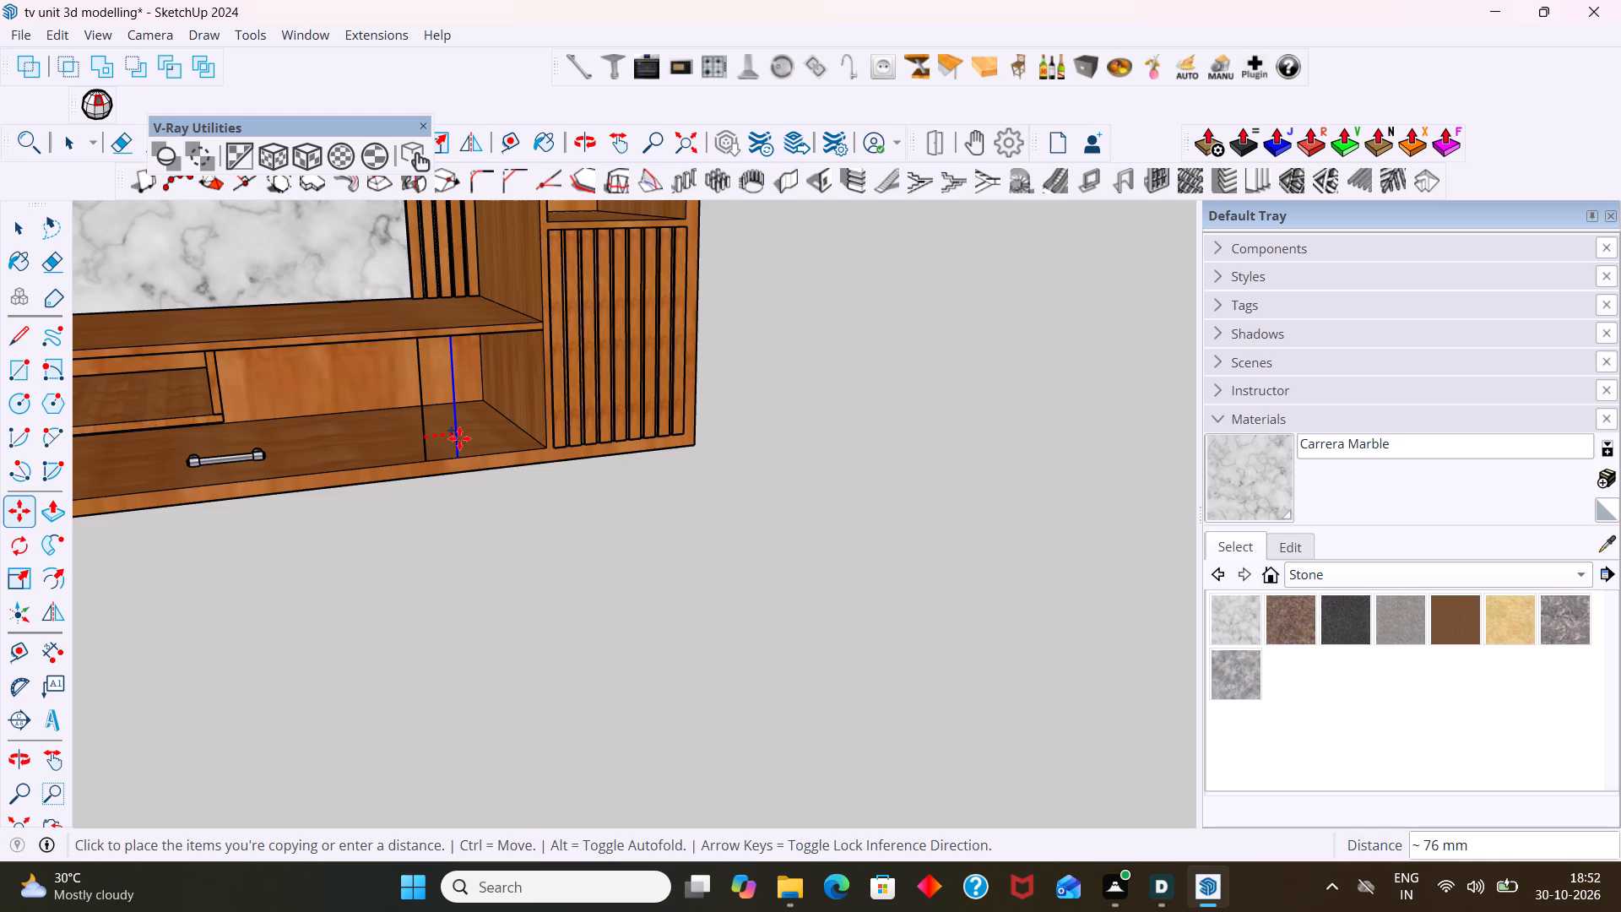
key(9)
key(Return)
Copy the offset line 18 mm back in the opposite direction, past the original vertical line.
scroll(464, 442, up, 4)
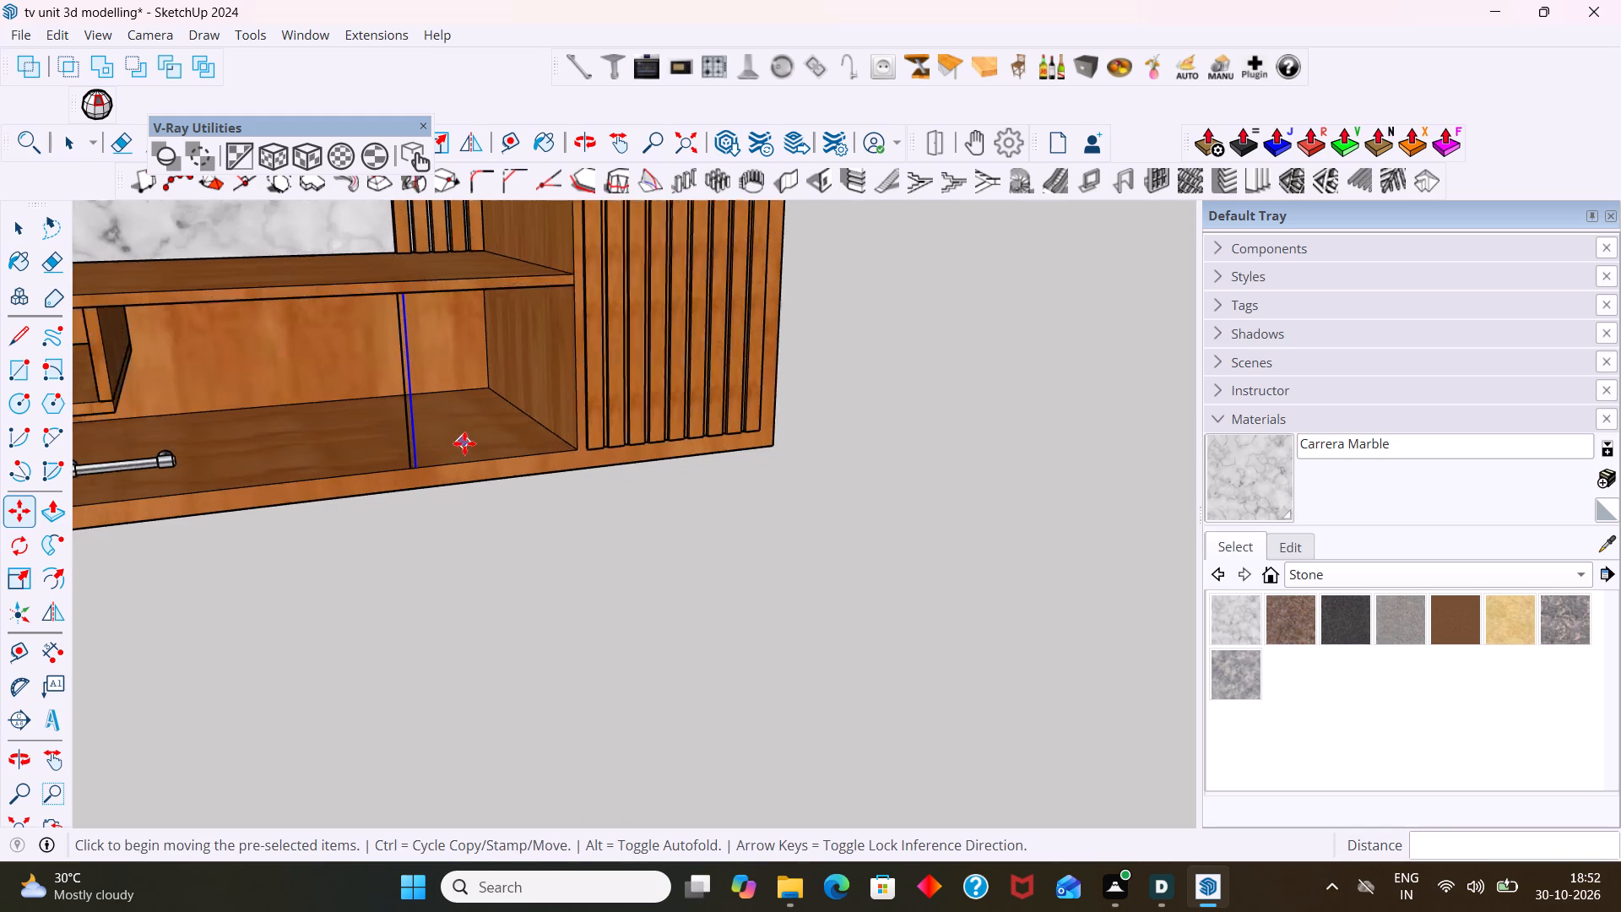
scroll(464, 443, up, 7)
click(360, 441)
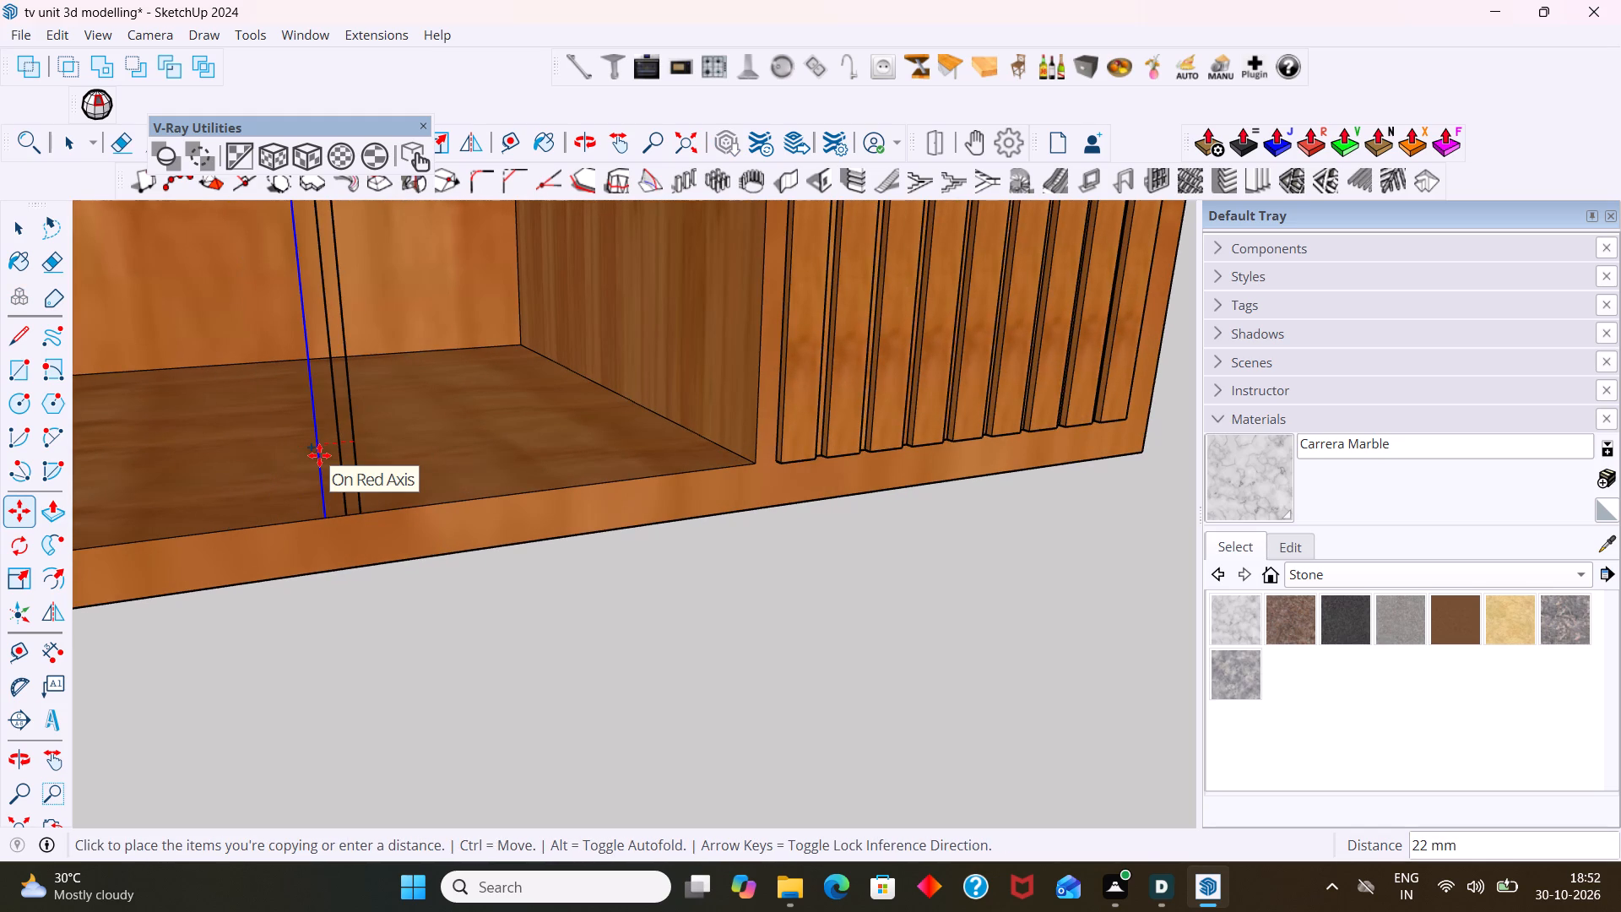
text(18)
key(Return)
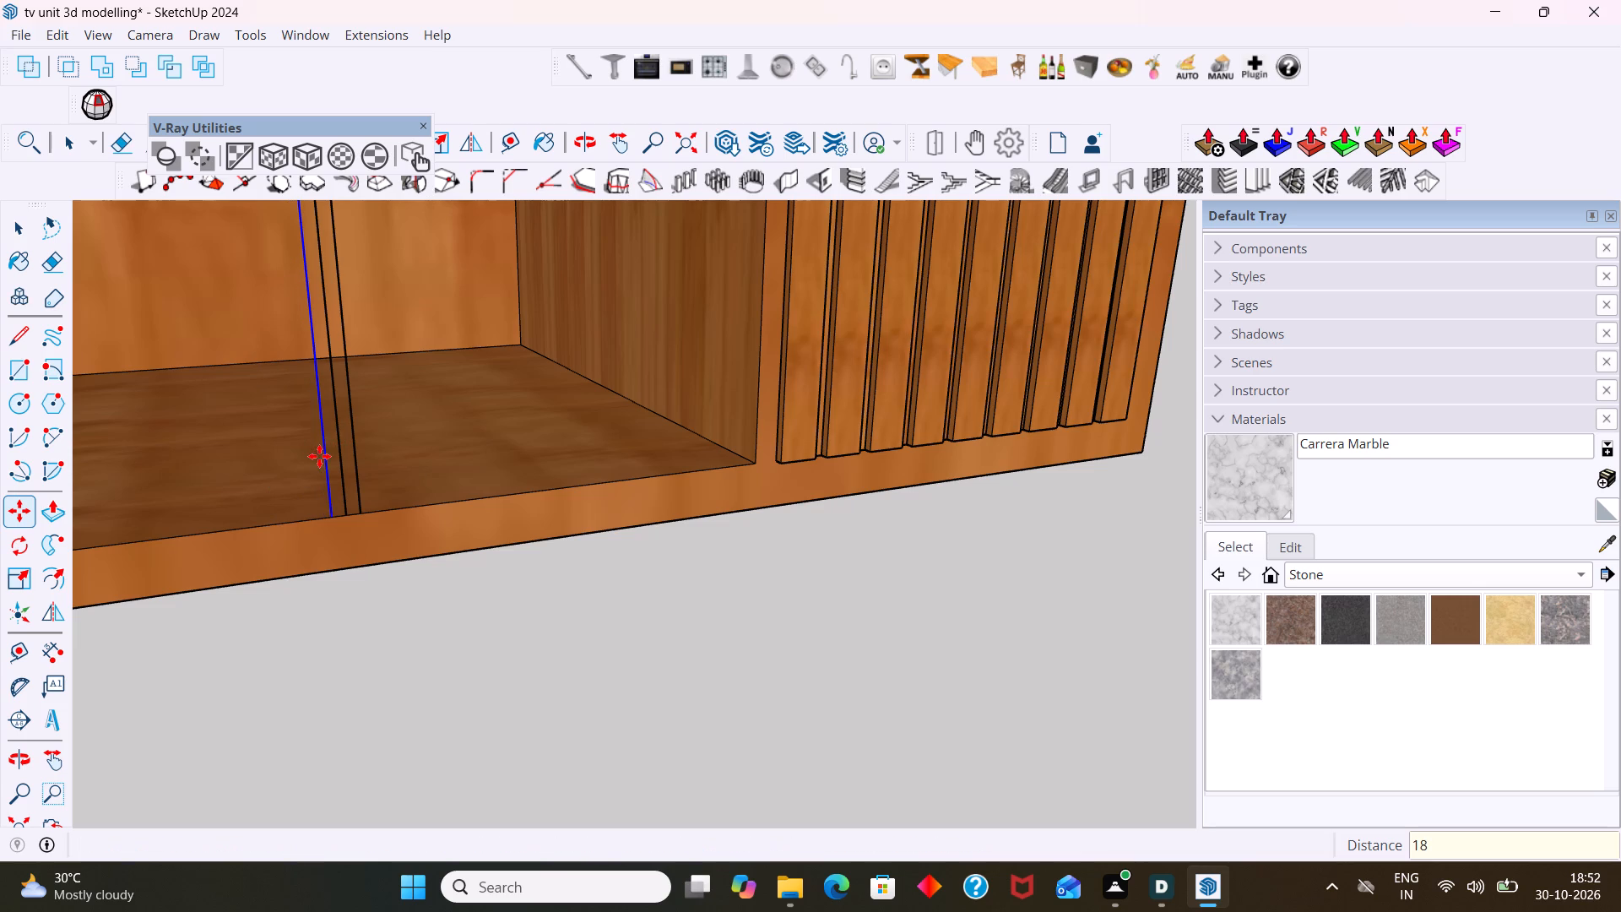
Delete the original middle line, keeping the two outer lines that mark the new divider's thickness.
key(space)
click(720, 599)
scroll(557, 459, up, 3)
scroll(276, 454, down, 3)
click(279, 458)
key(Delete)
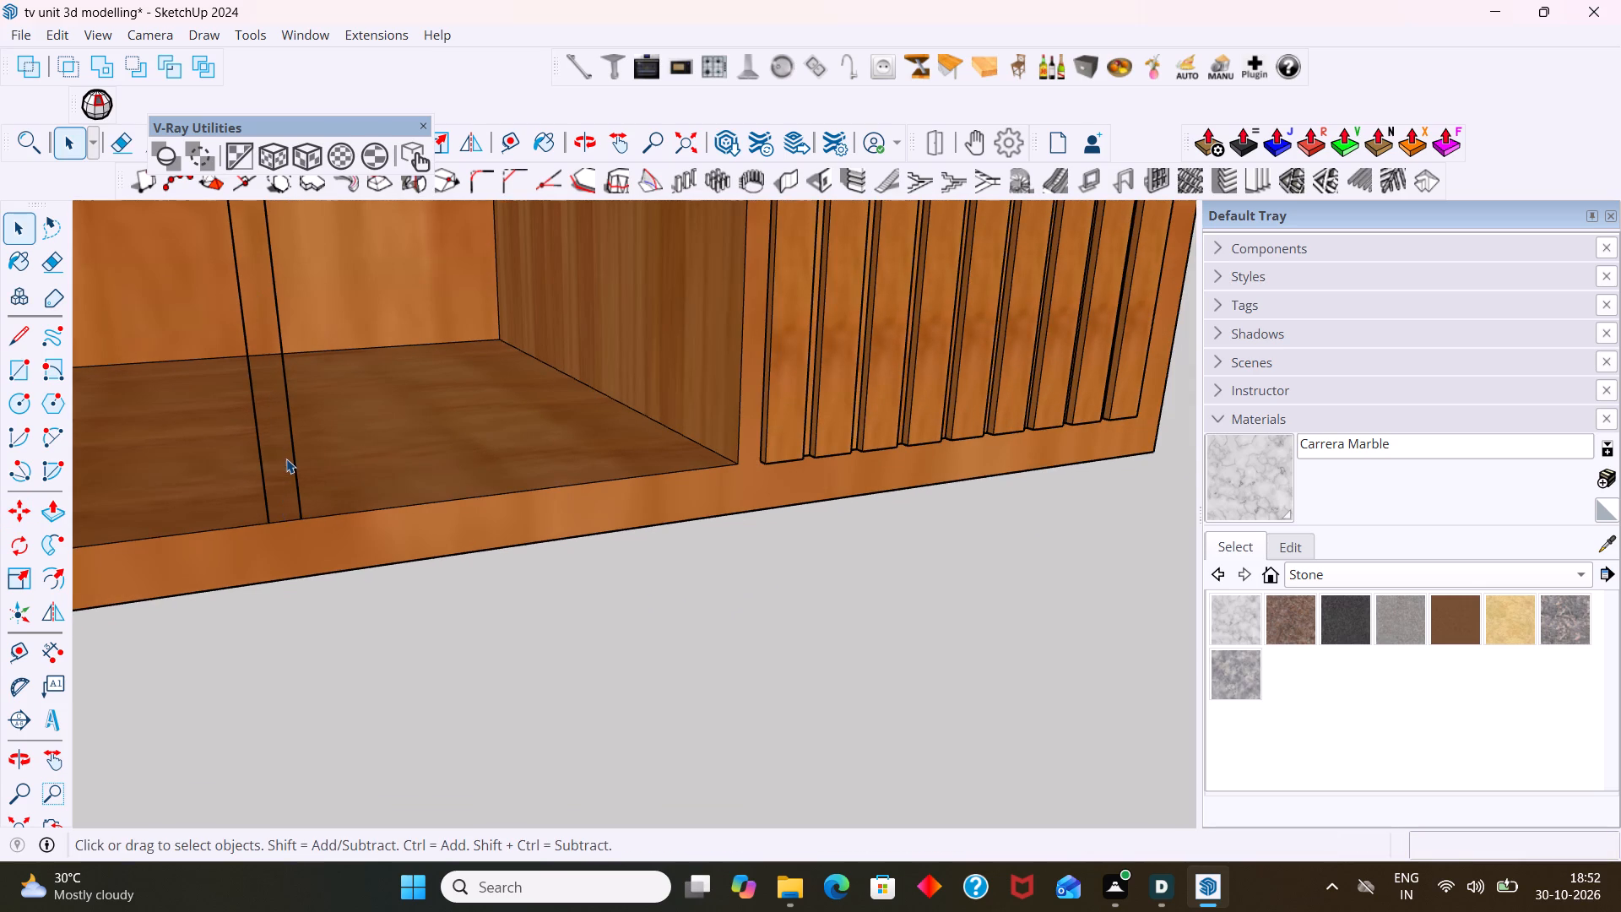
Draw a rectangle between the two vertical lines, from the top board's underside down to the base board, to form the divider's front face.
scroll(286, 477, down, 8)
shift+middle_drag(334, 580, 886, 878)
scroll(885, 848, down, 2)
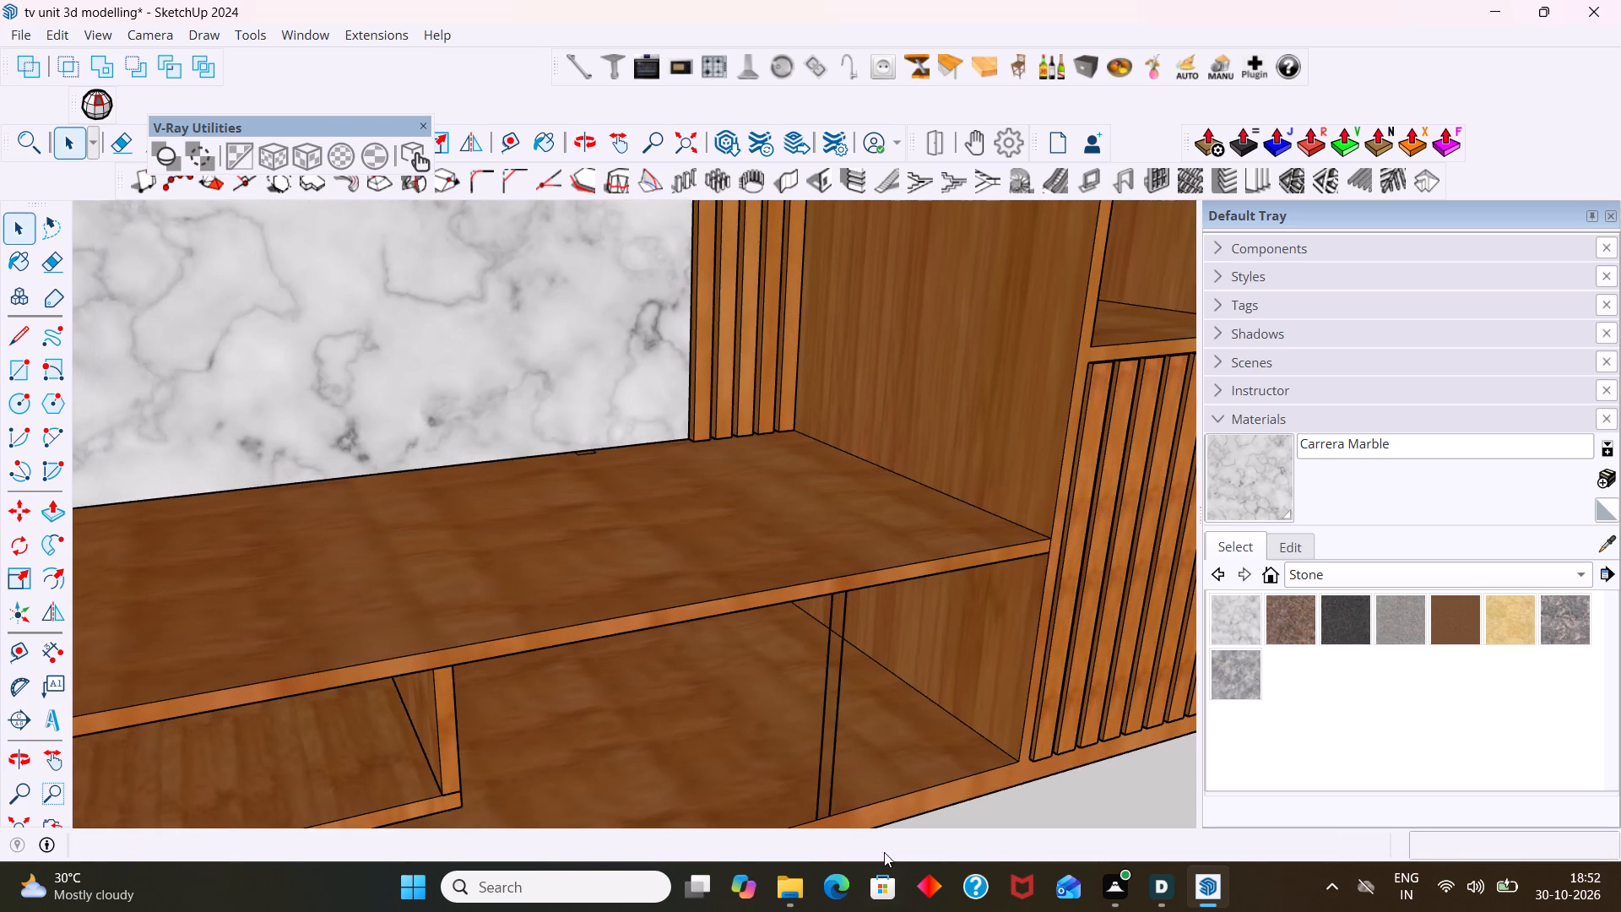
scroll(884, 852, down, 2)
middle_drag(848, 730, 756, 423)
scroll(756, 419, down, 5)
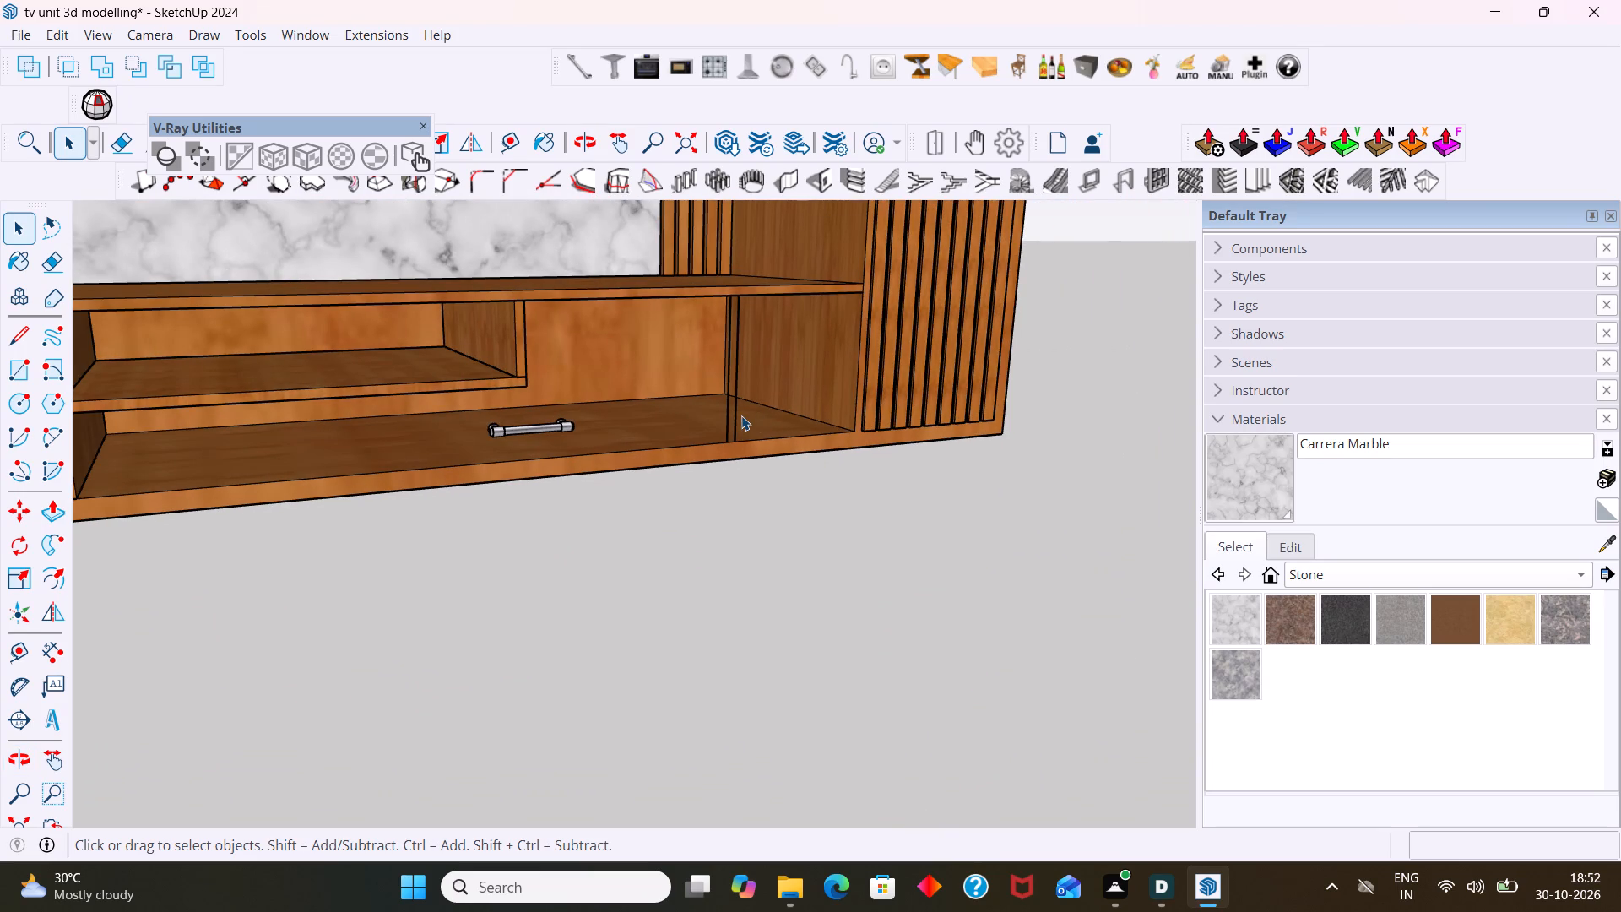
scroll(740, 415, down, 2)
middle_drag(721, 422, 653, 446)
scroll(808, 356, up, 6)
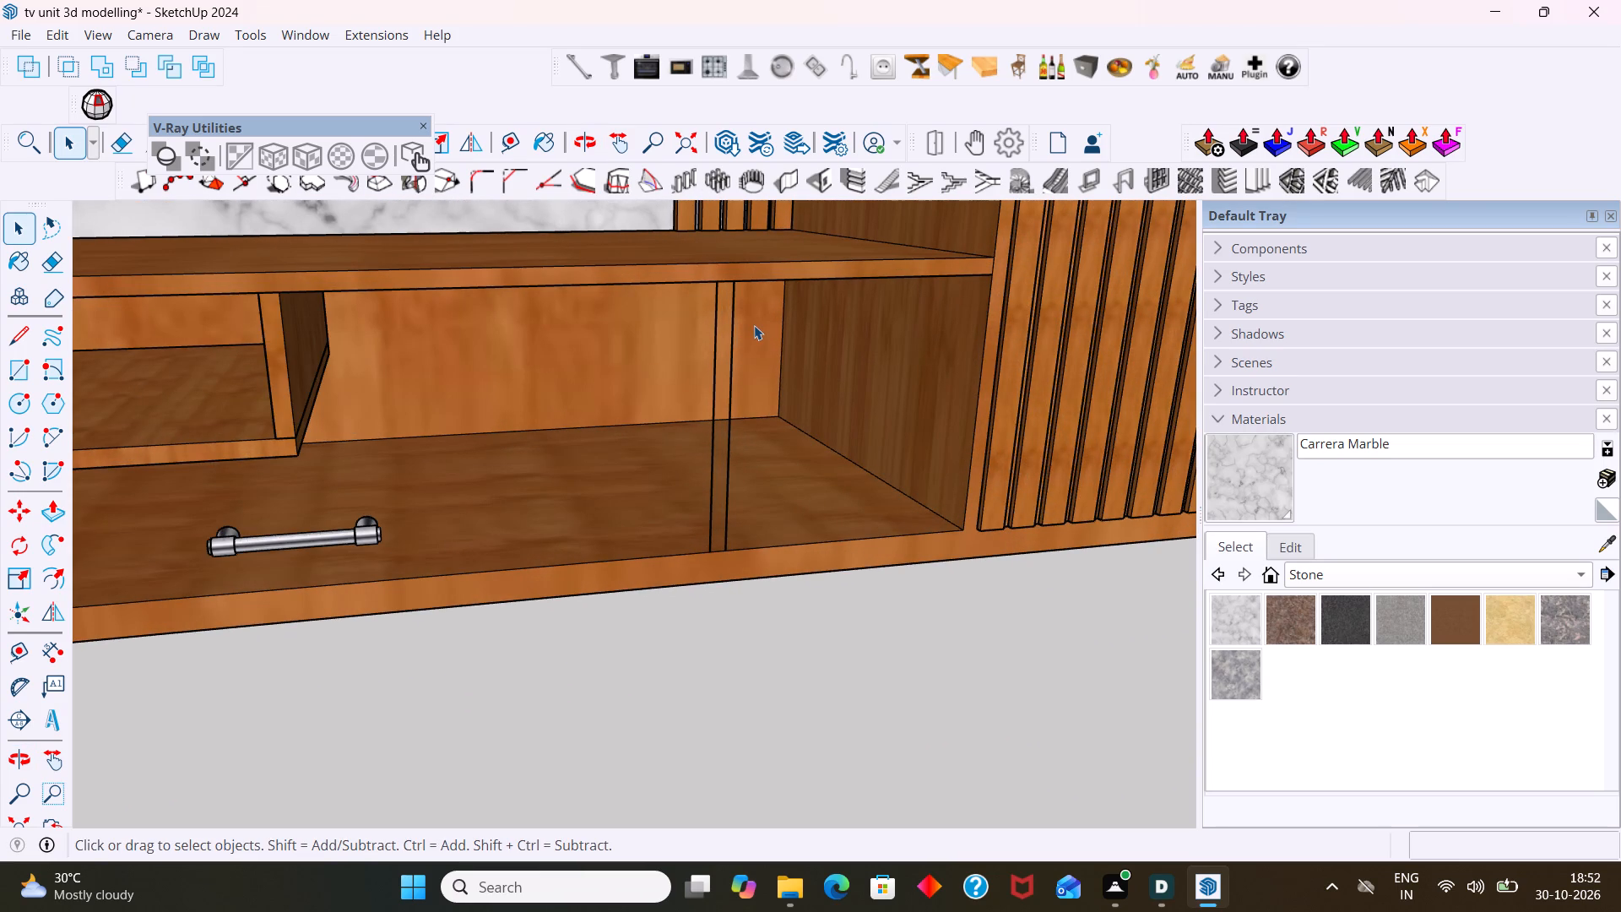
key(r)
scroll(745, 318, up, 2)
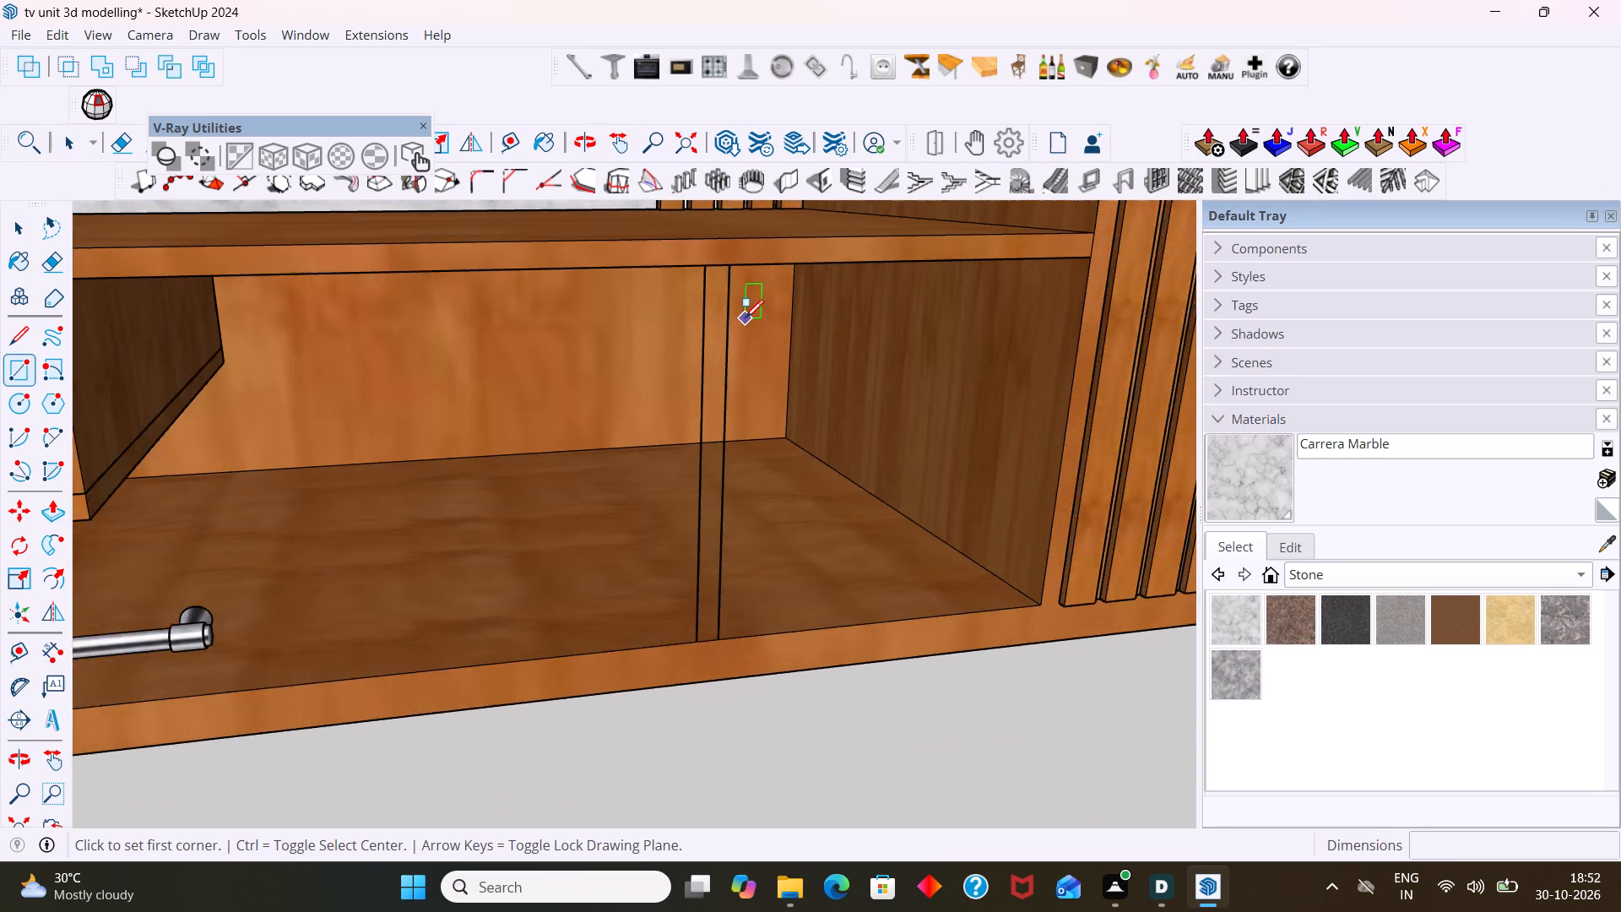
scroll(745, 318, up, 3)
scroll(675, 247, down, 3)
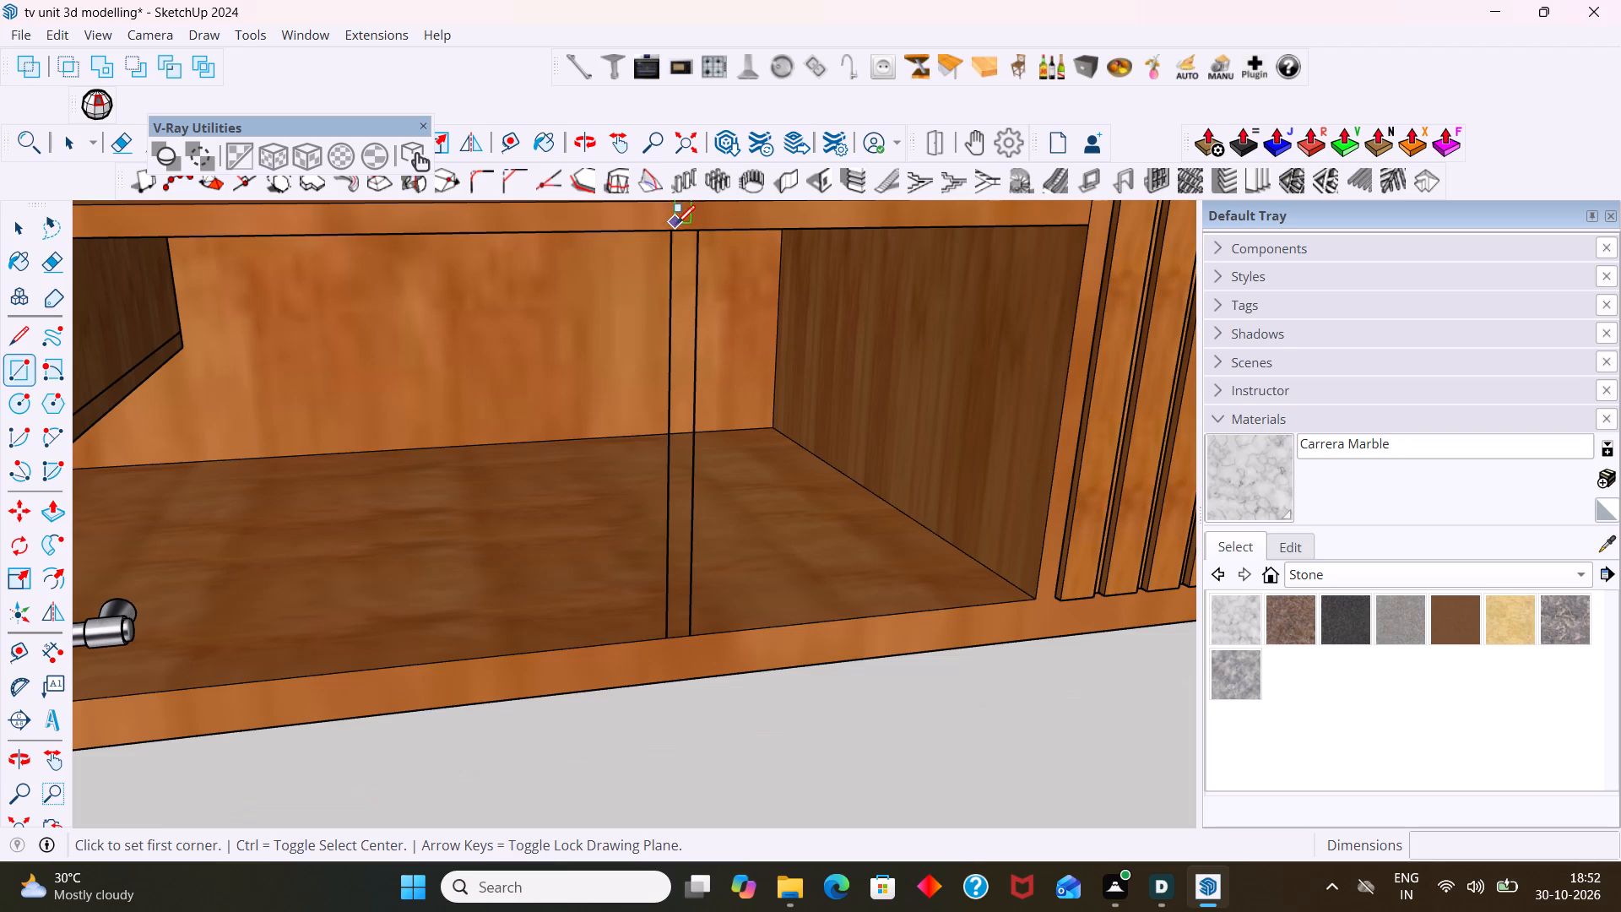
click(671, 236)
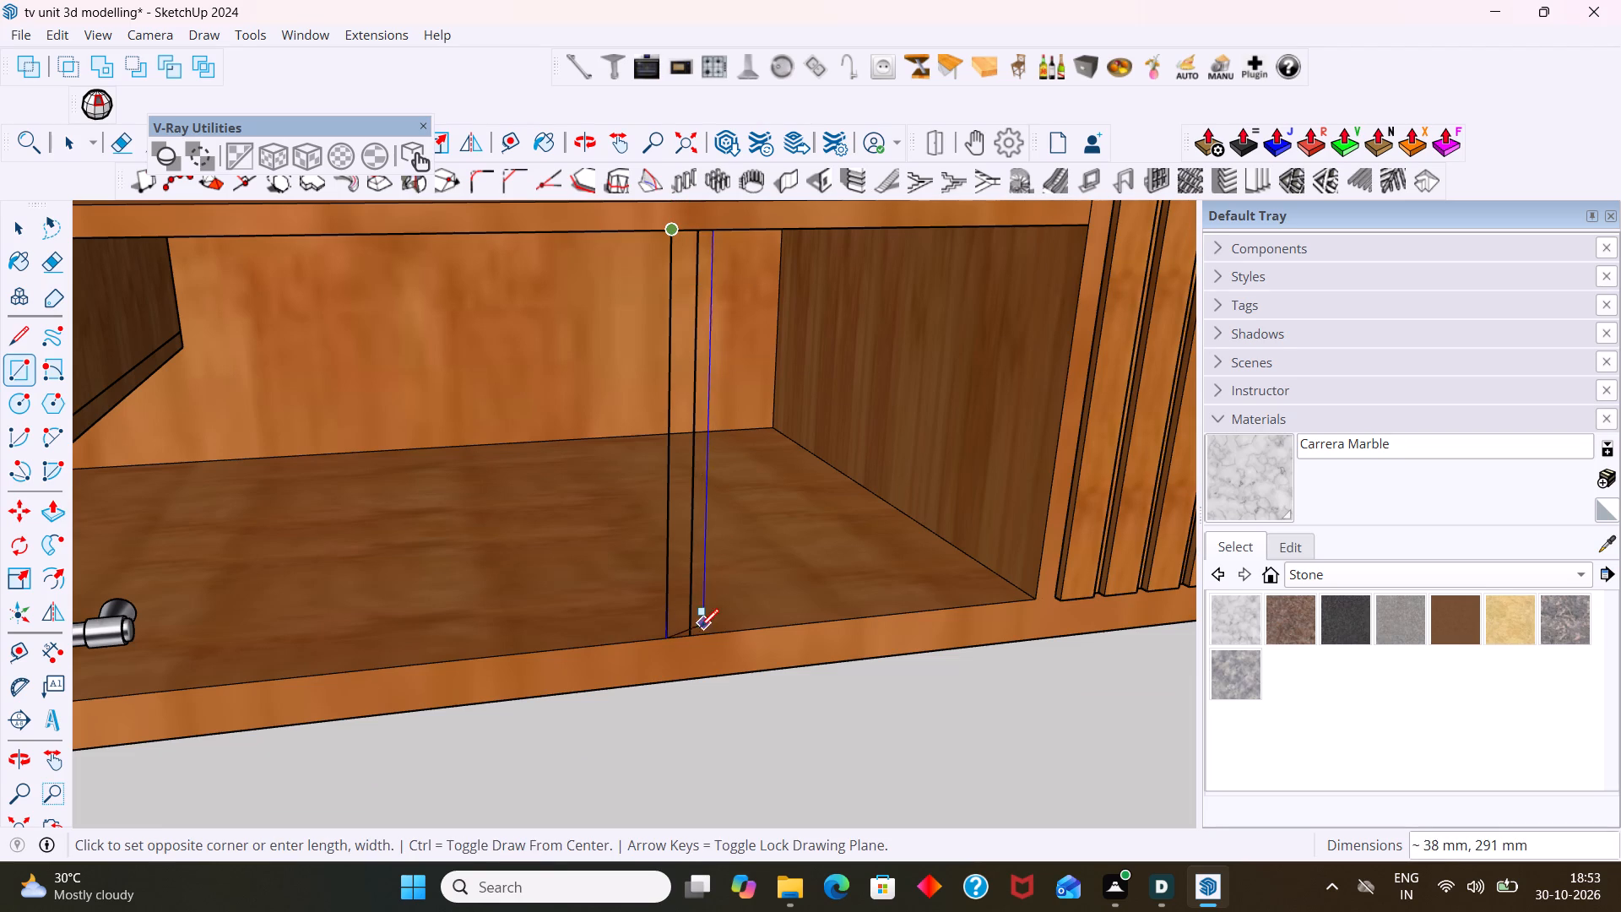
click(692, 638)
key(space)
Push/Pull the narrow divider face about 592 mm into the compartment, up to the back panel.
scroll(695, 636, down, 8)
middle_drag(701, 638, 783, 648)
scroll(736, 593, up, 5)
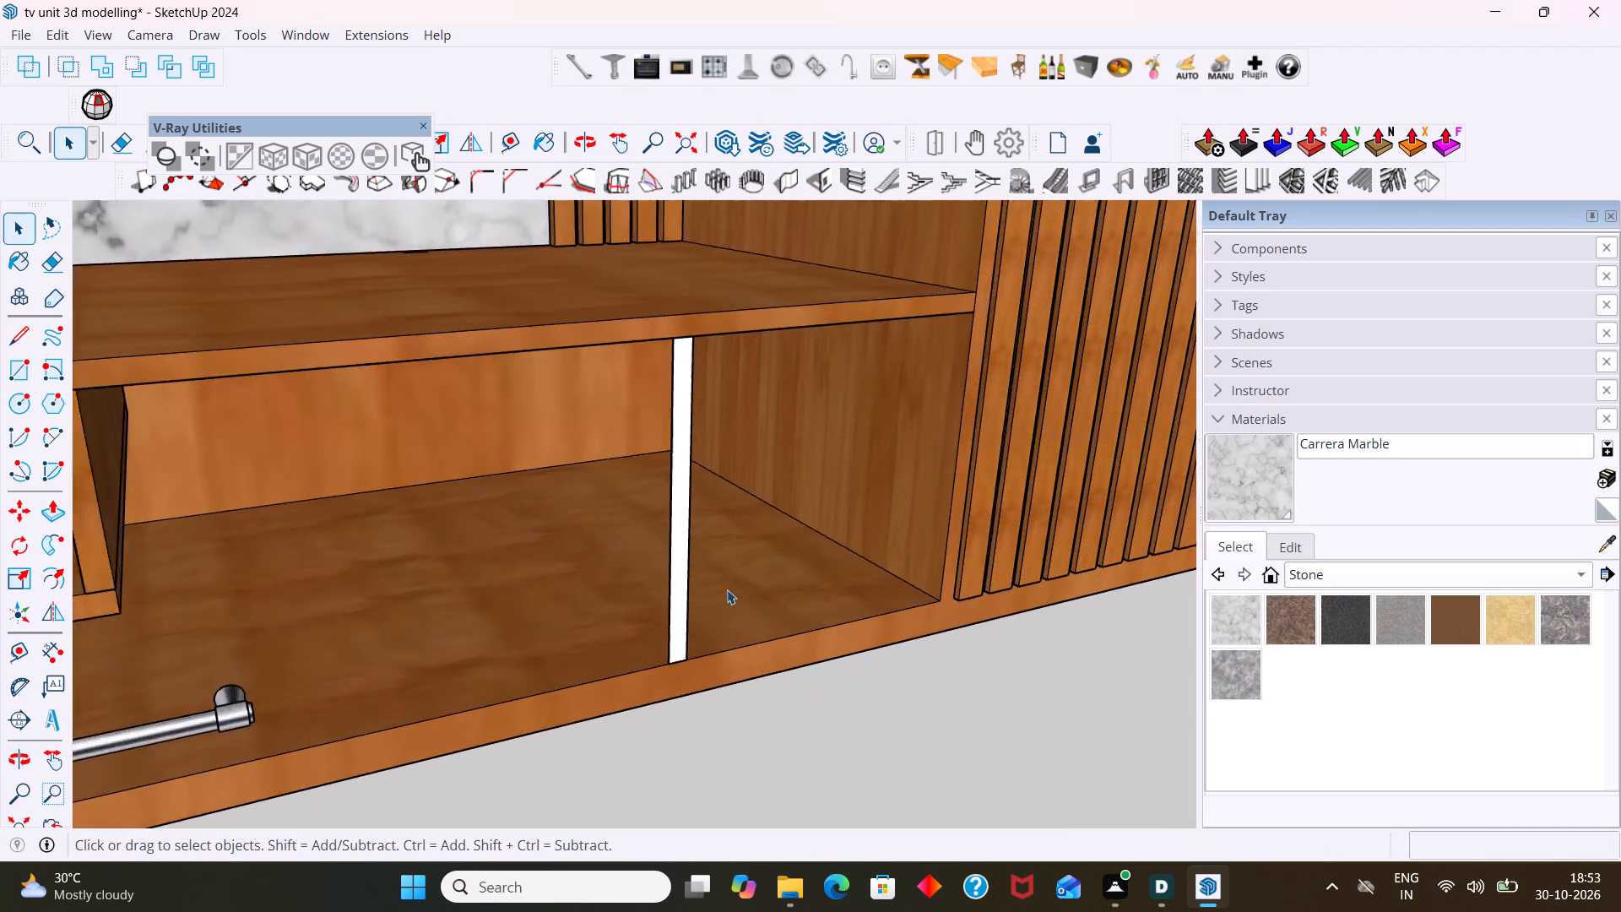
scroll(727, 589, up, 2)
double_click(667, 585)
right_click(664, 588)
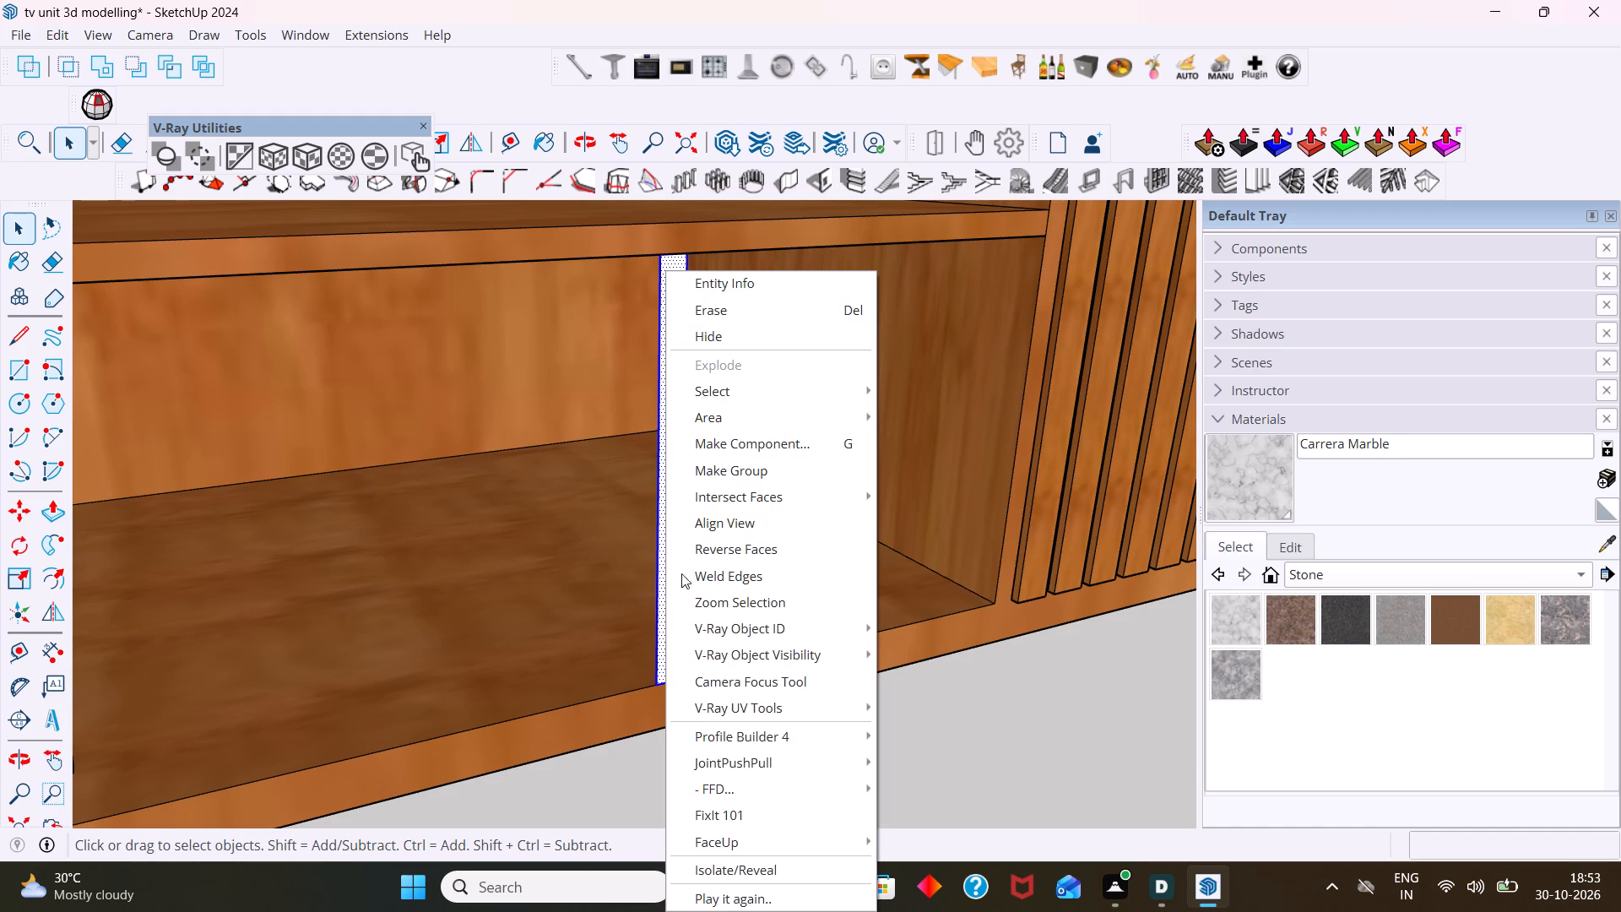
click(932, 739)
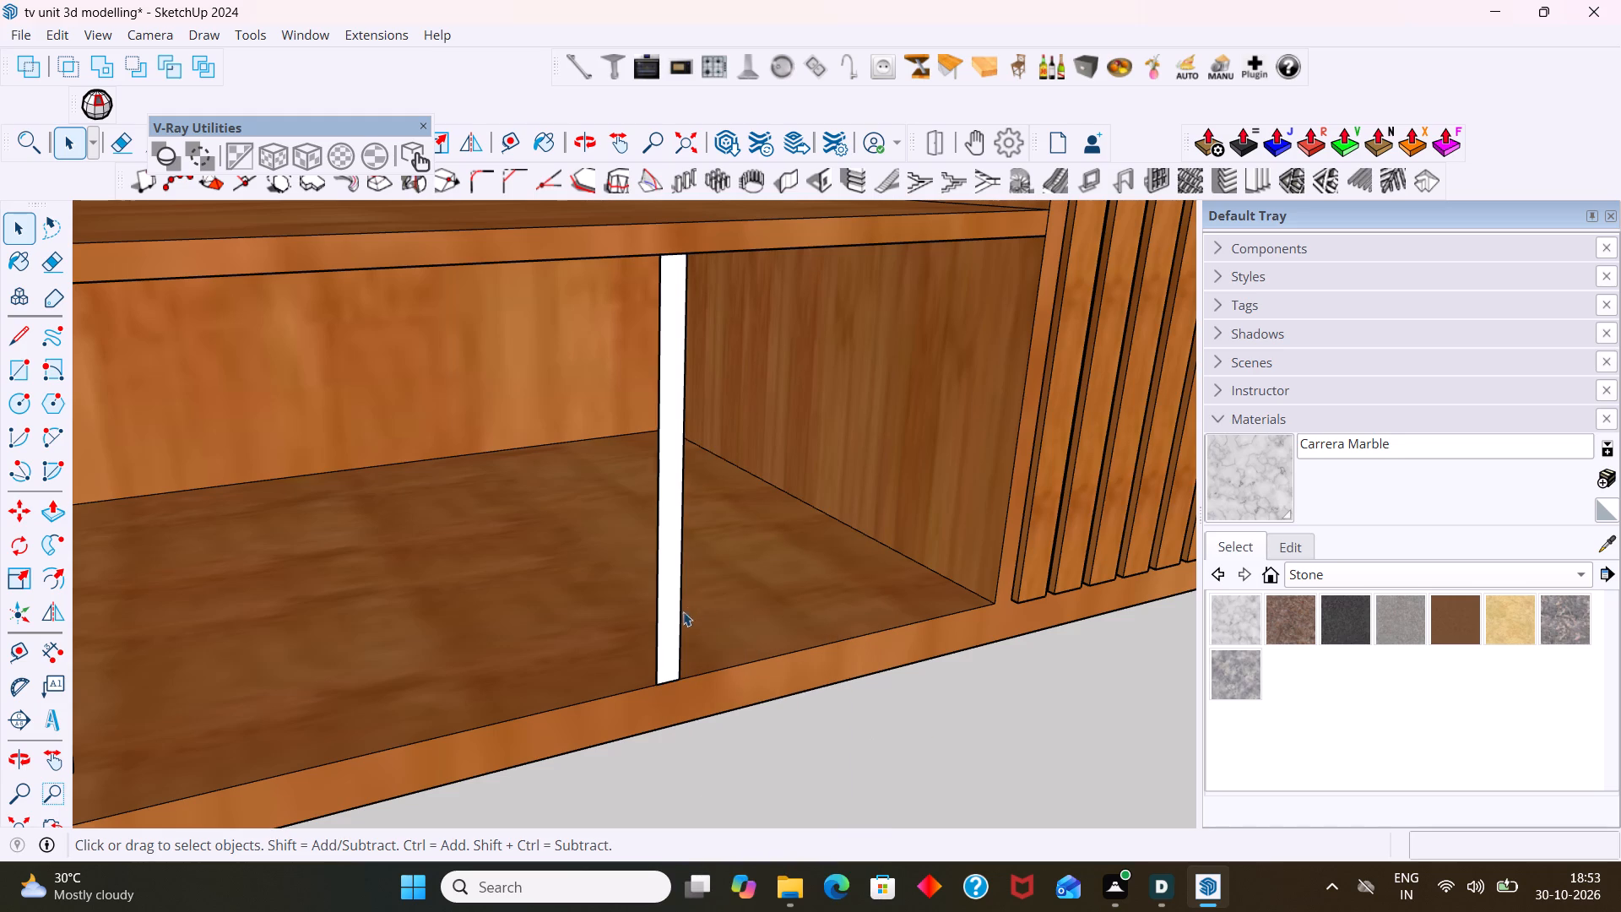
click(674, 621)
key(p)
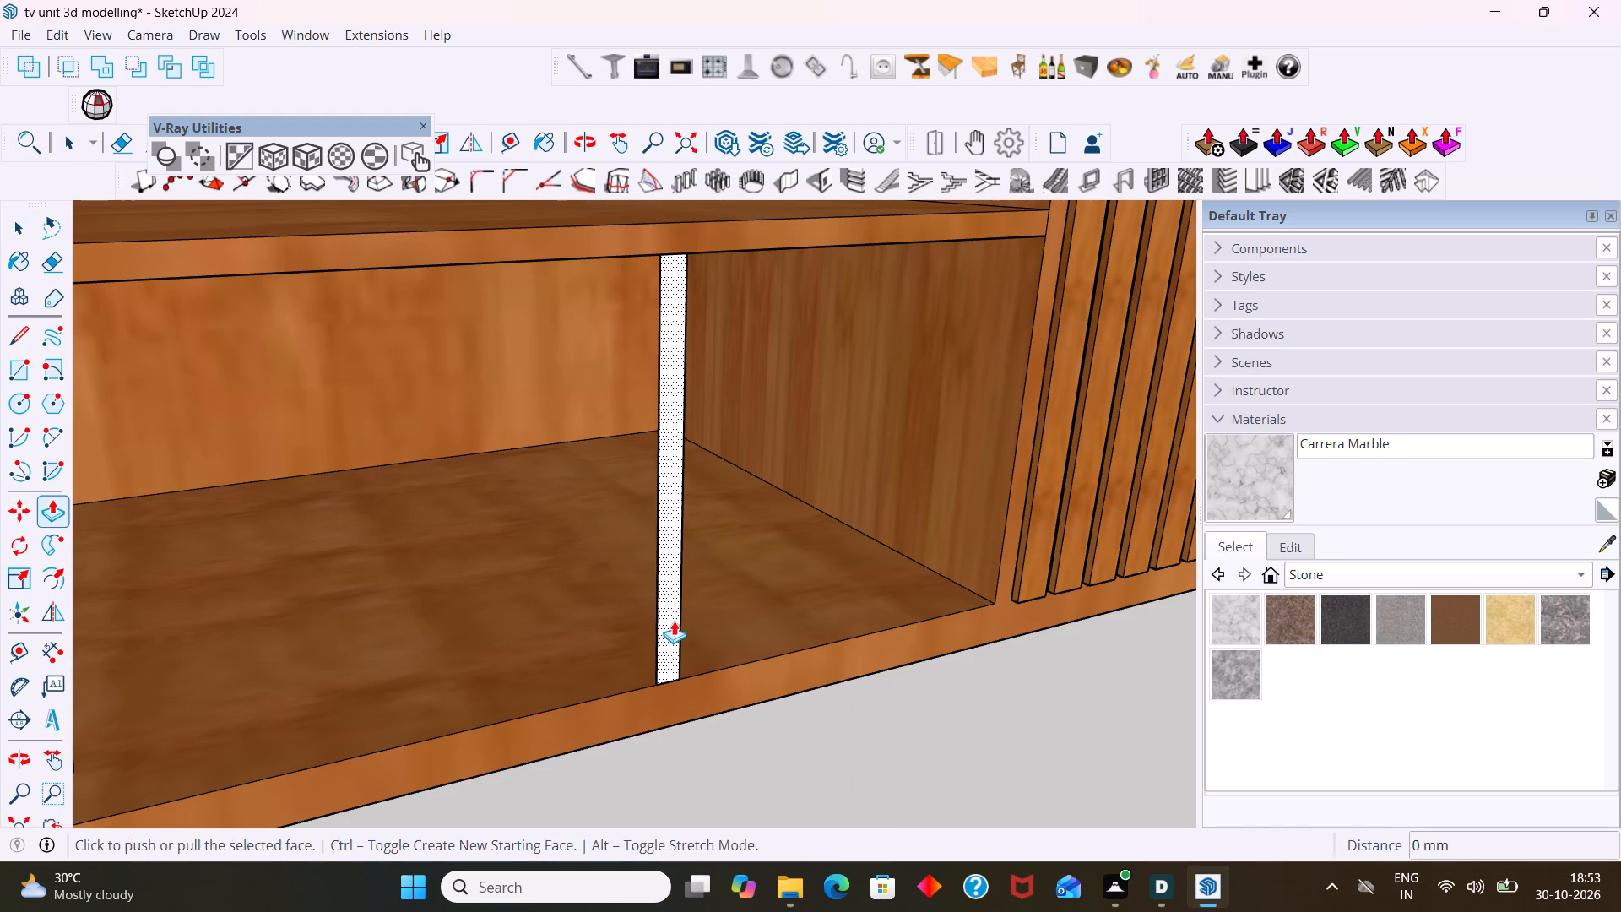
click(674, 621)
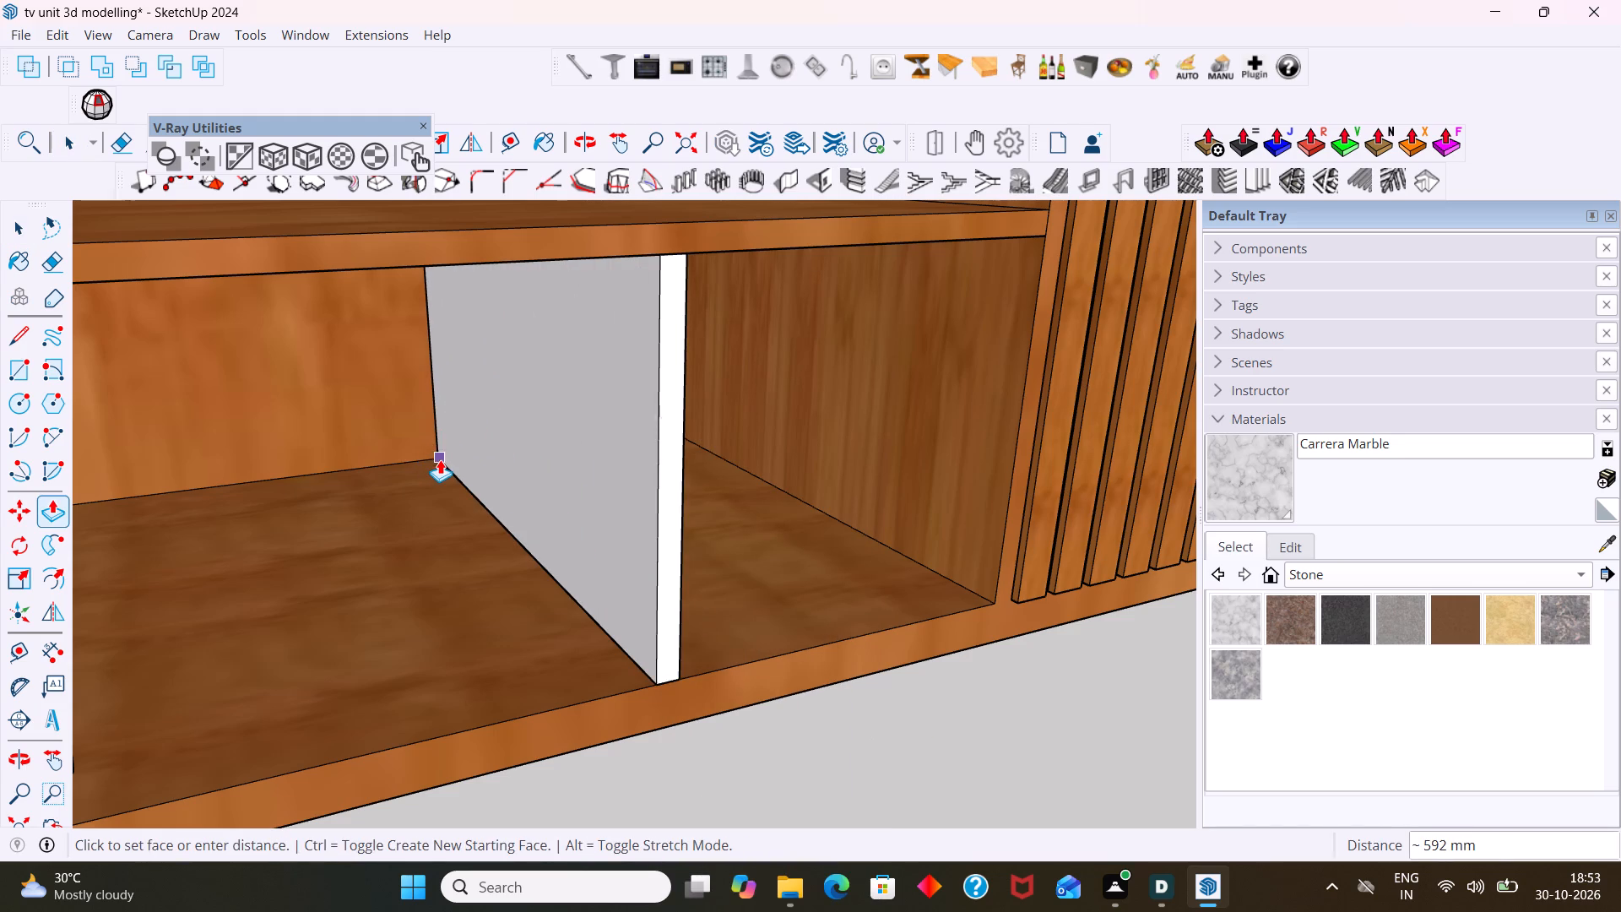
click(436, 454)
key(space)
scroll(563, 590, down, 4)
click(787, 759)
scroll(782, 732, down, 2)
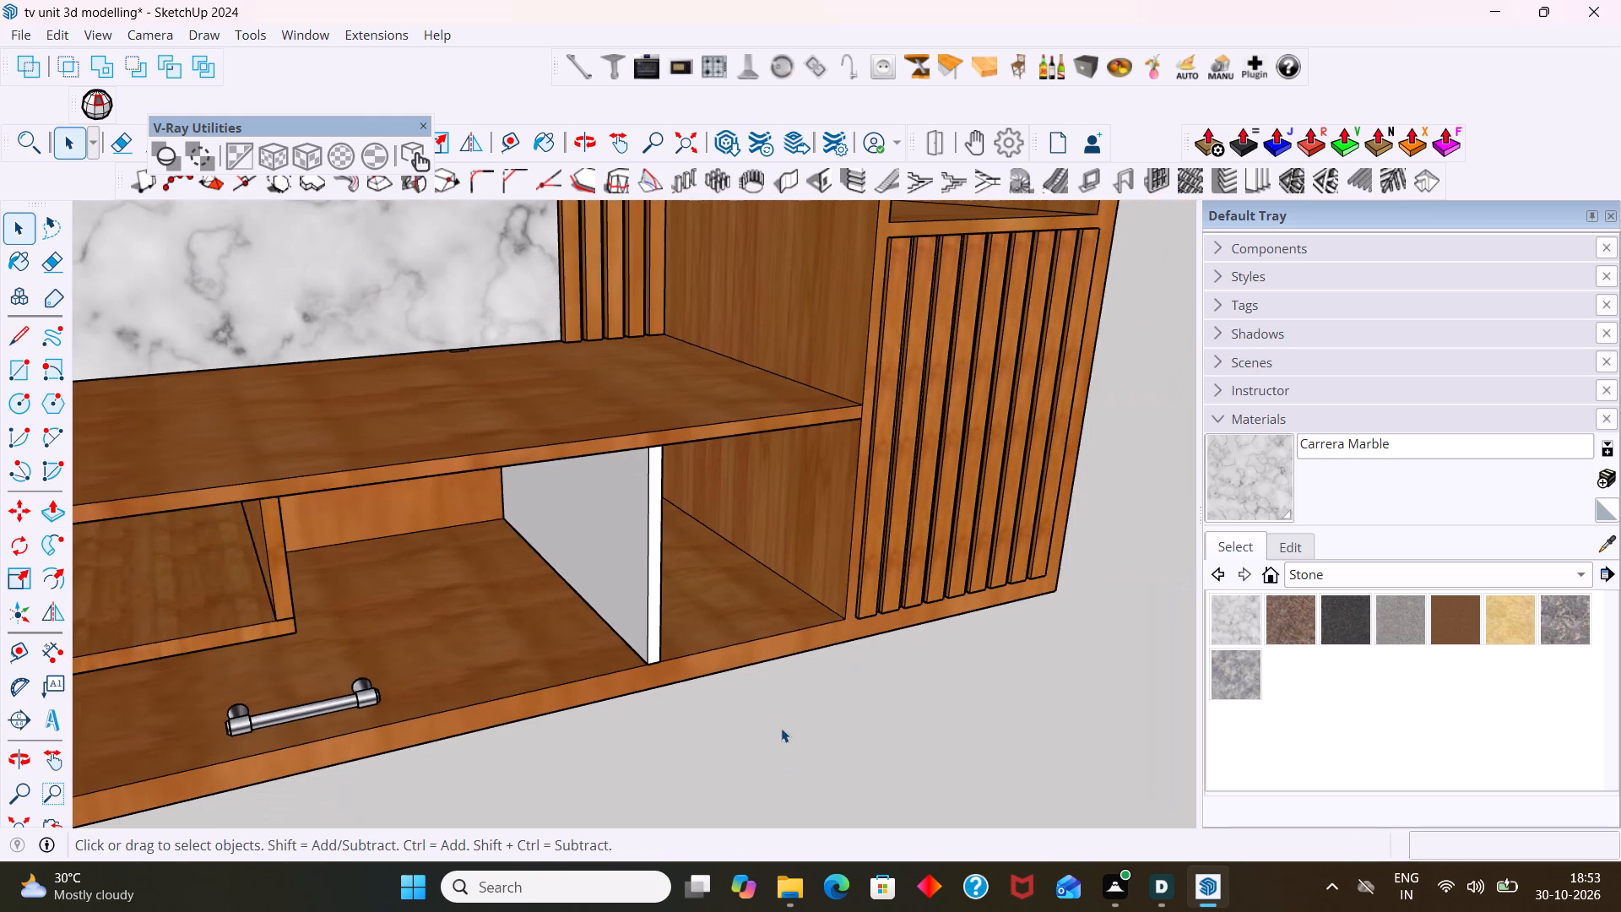
Sample the Wood Bamboo material from the unit and paint the new divider's front edge and both side faces with it.
middle_drag(771, 728, 735, 698)
scroll(735, 695, down, 4)
middle_drag(727, 665, 617, 577)
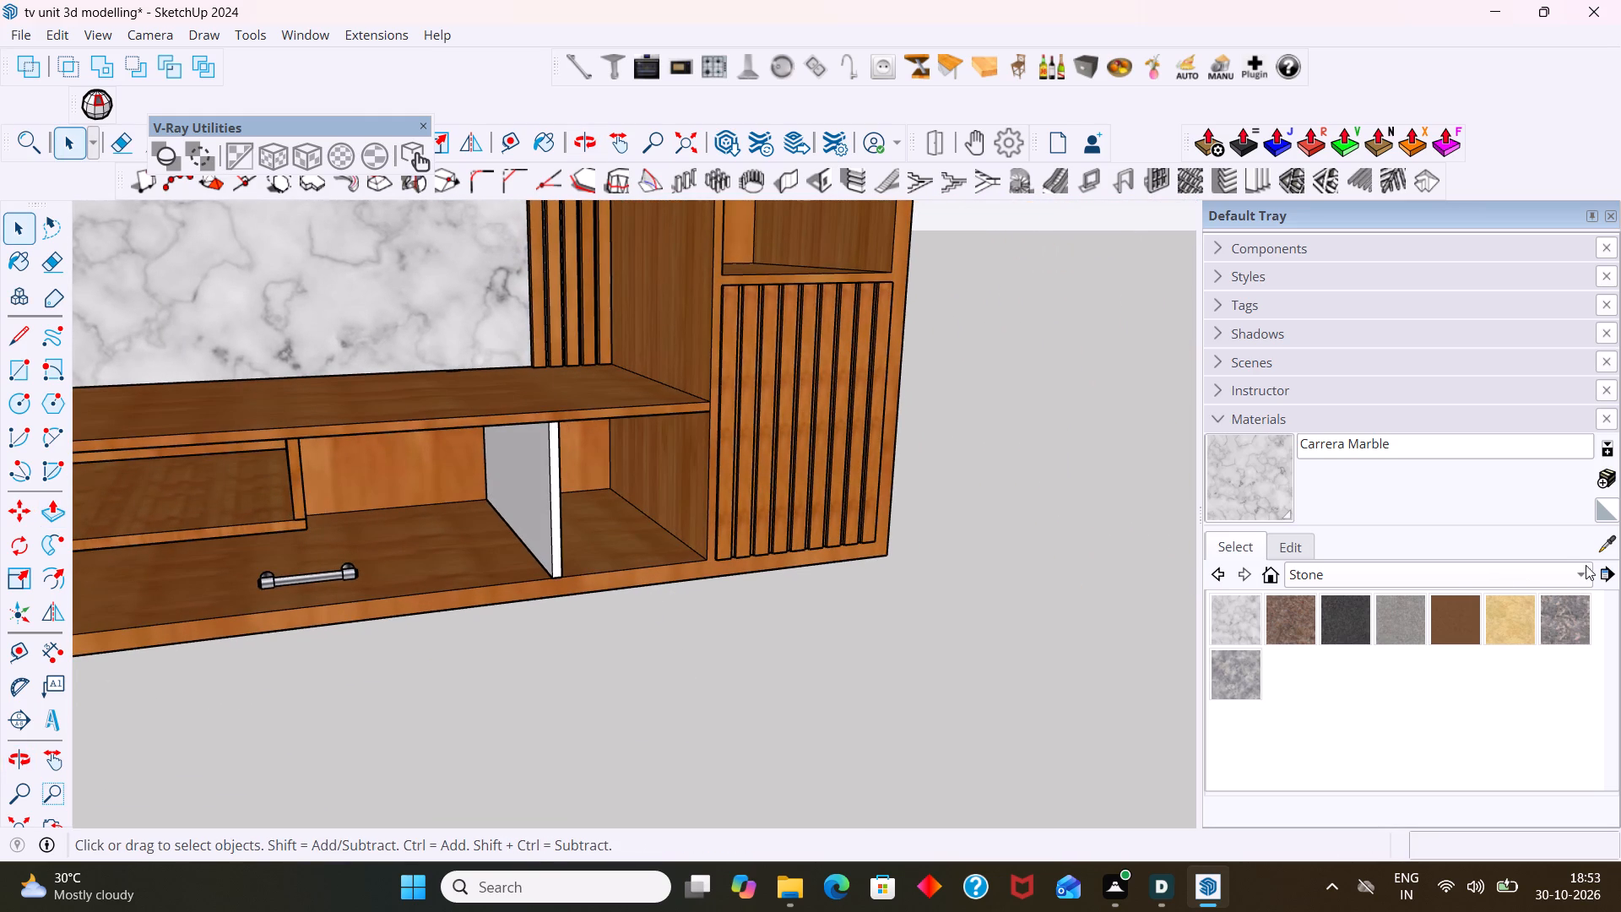
click(1604, 542)
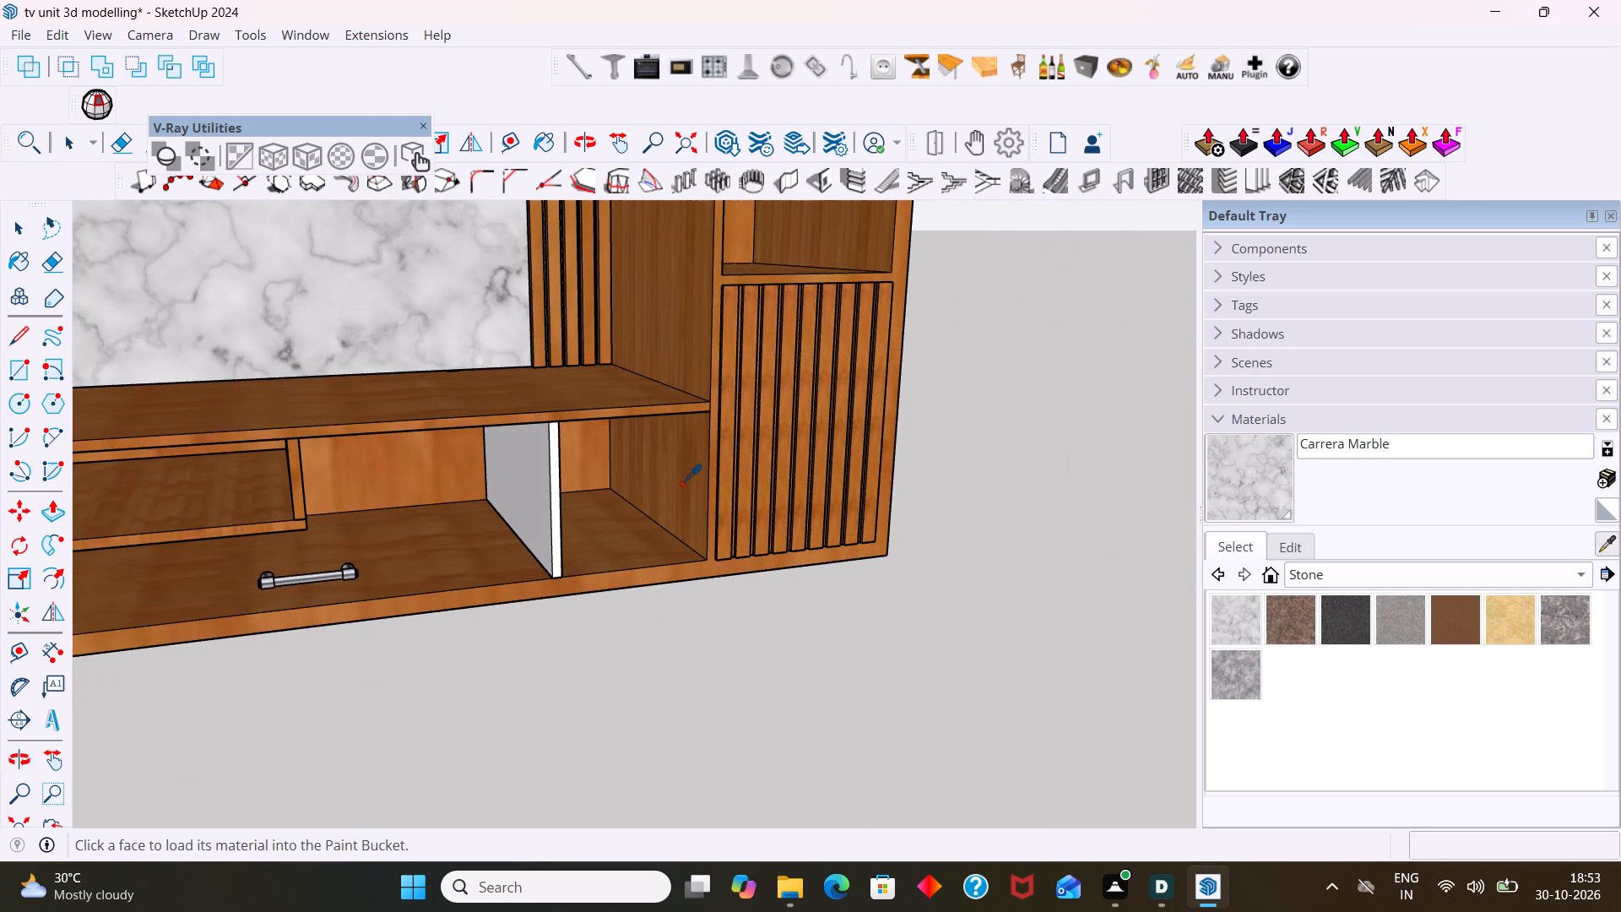
click(681, 483)
click(554, 515)
click(542, 508)
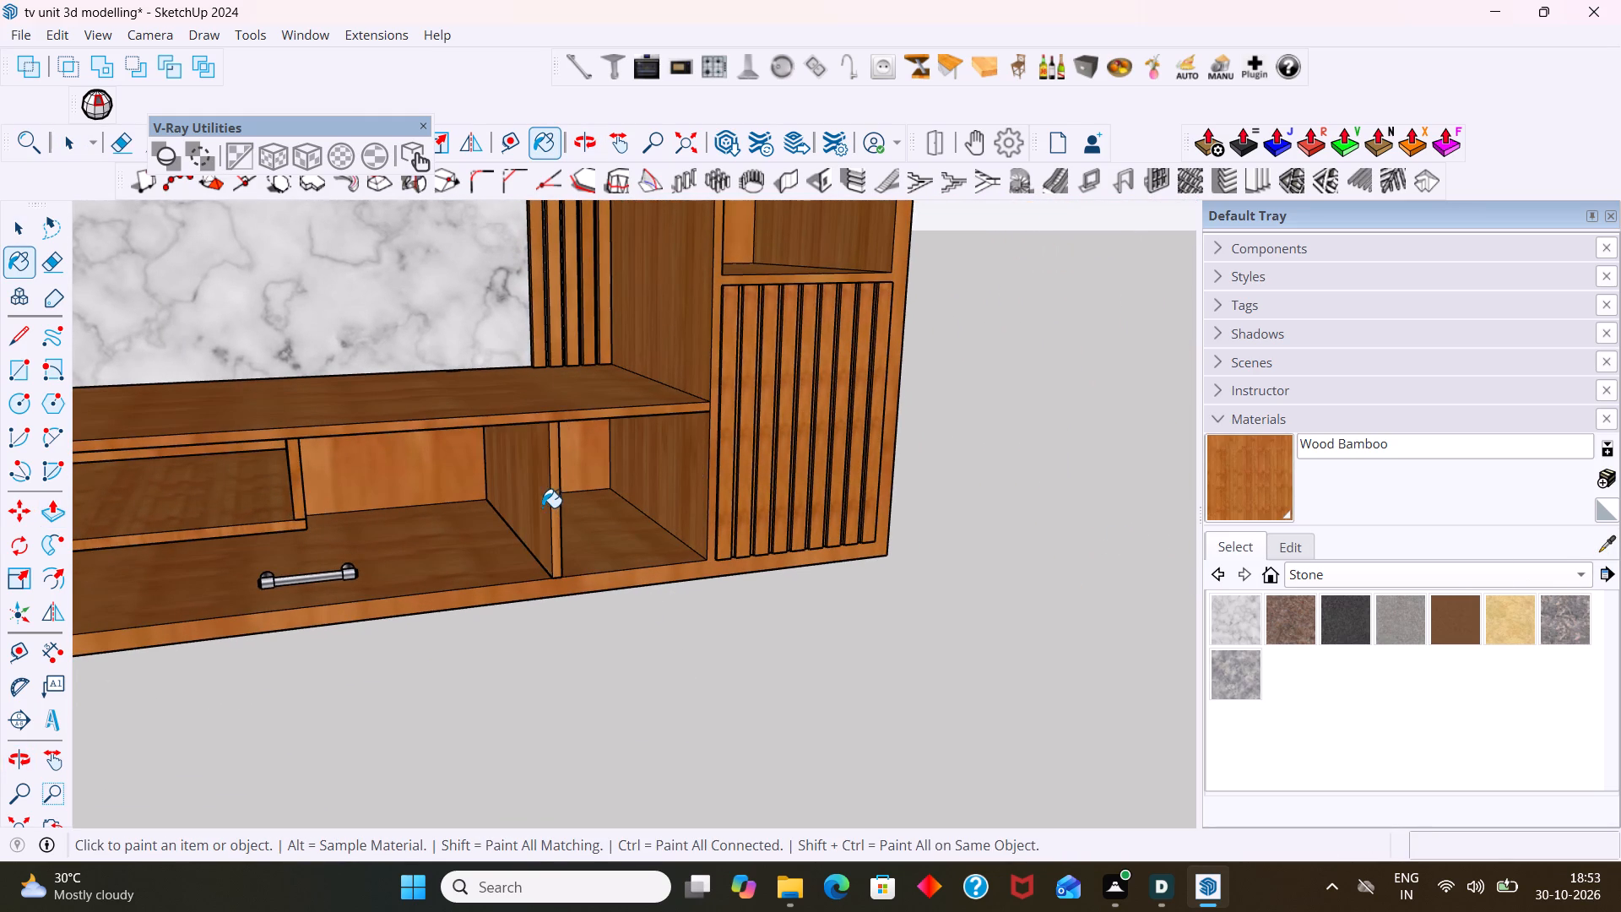
scroll(541, 512, down, 2)
middle_drag(545, 564, 279, 554)
scroll(437, 542, up, 2)
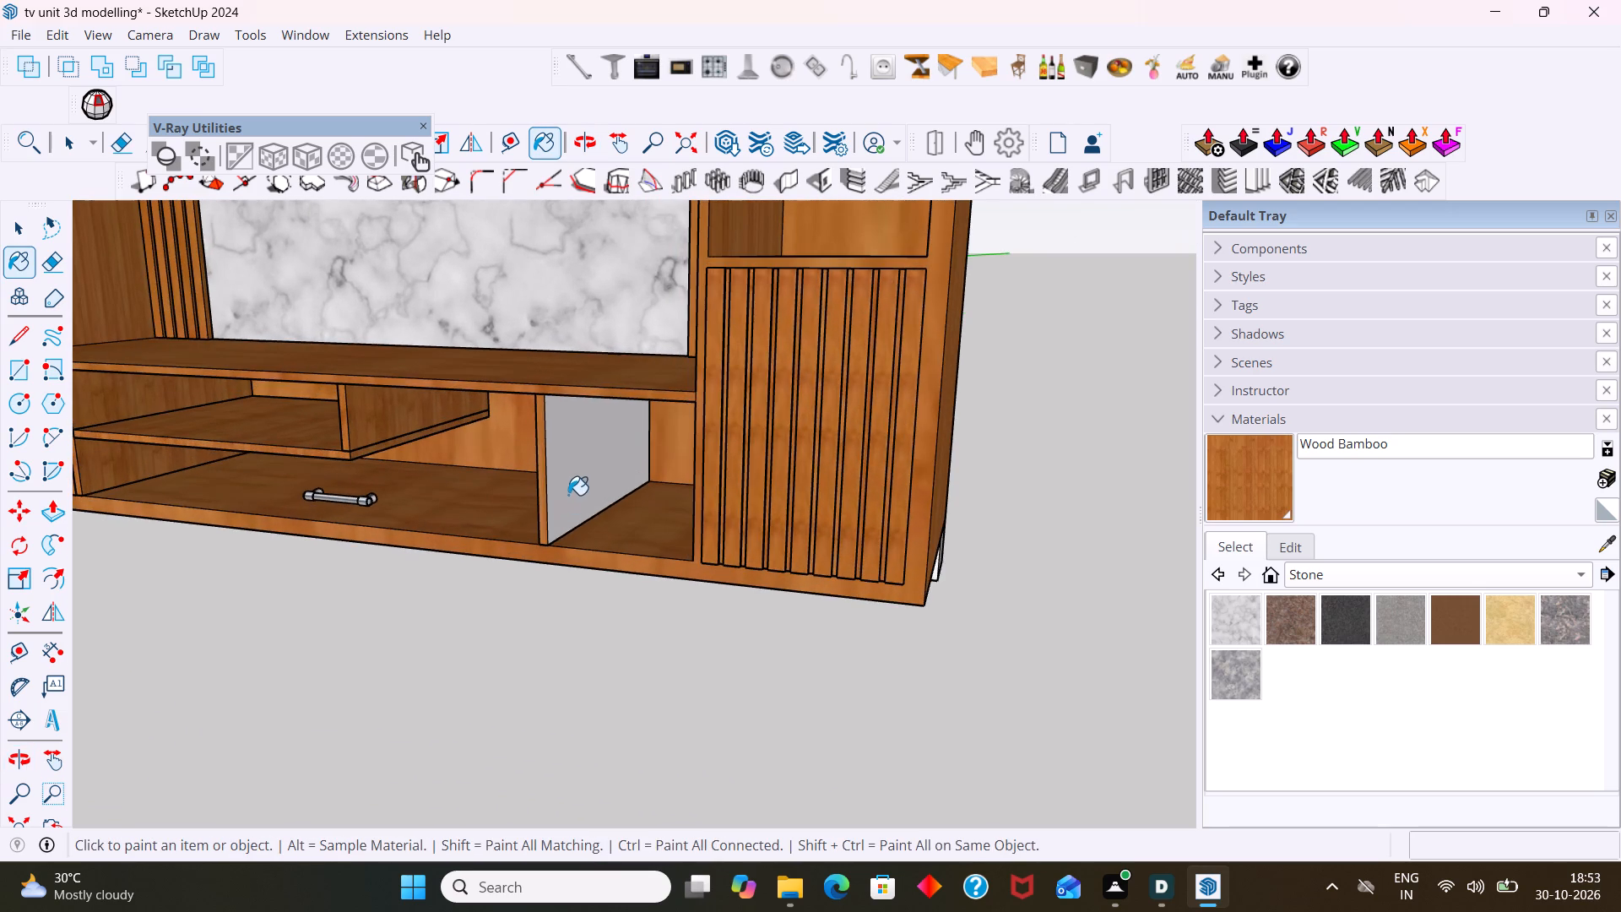
click(568, 495)
scroll(569, 495, down, 5)
middle_drag(544, 602, 452, 467)
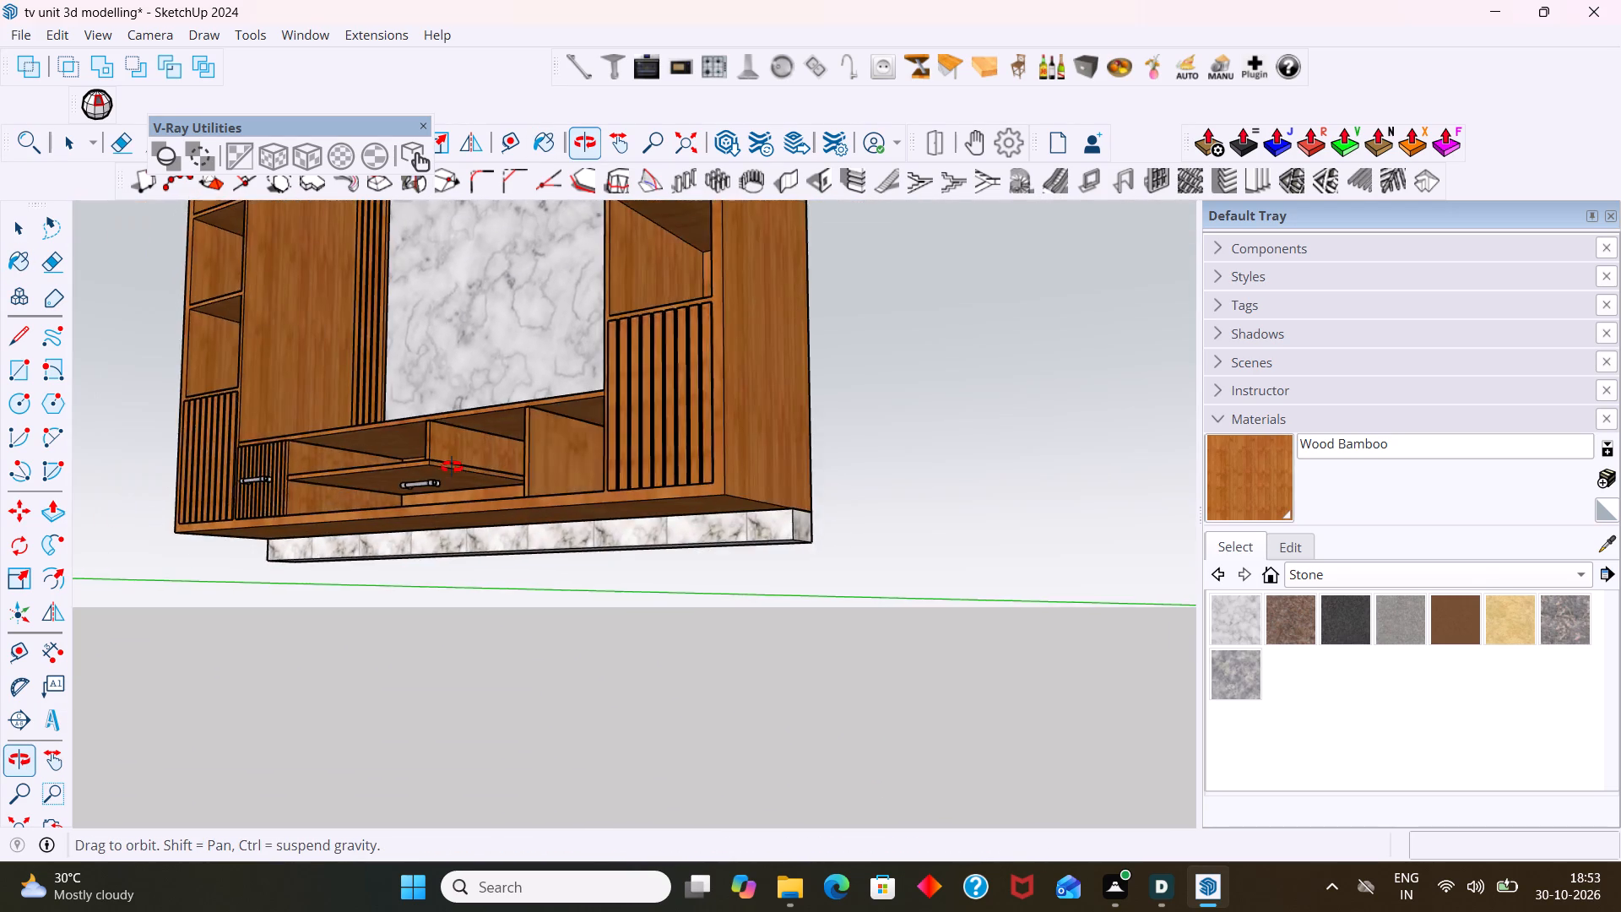
middle_drag(452, 467, 563, 524)
key(space)
click(973, 573)
Push/Pull the middle shelf's end face about 418 mm so the shelf reaches the new divider.
scroll(871, 565, down, 2)
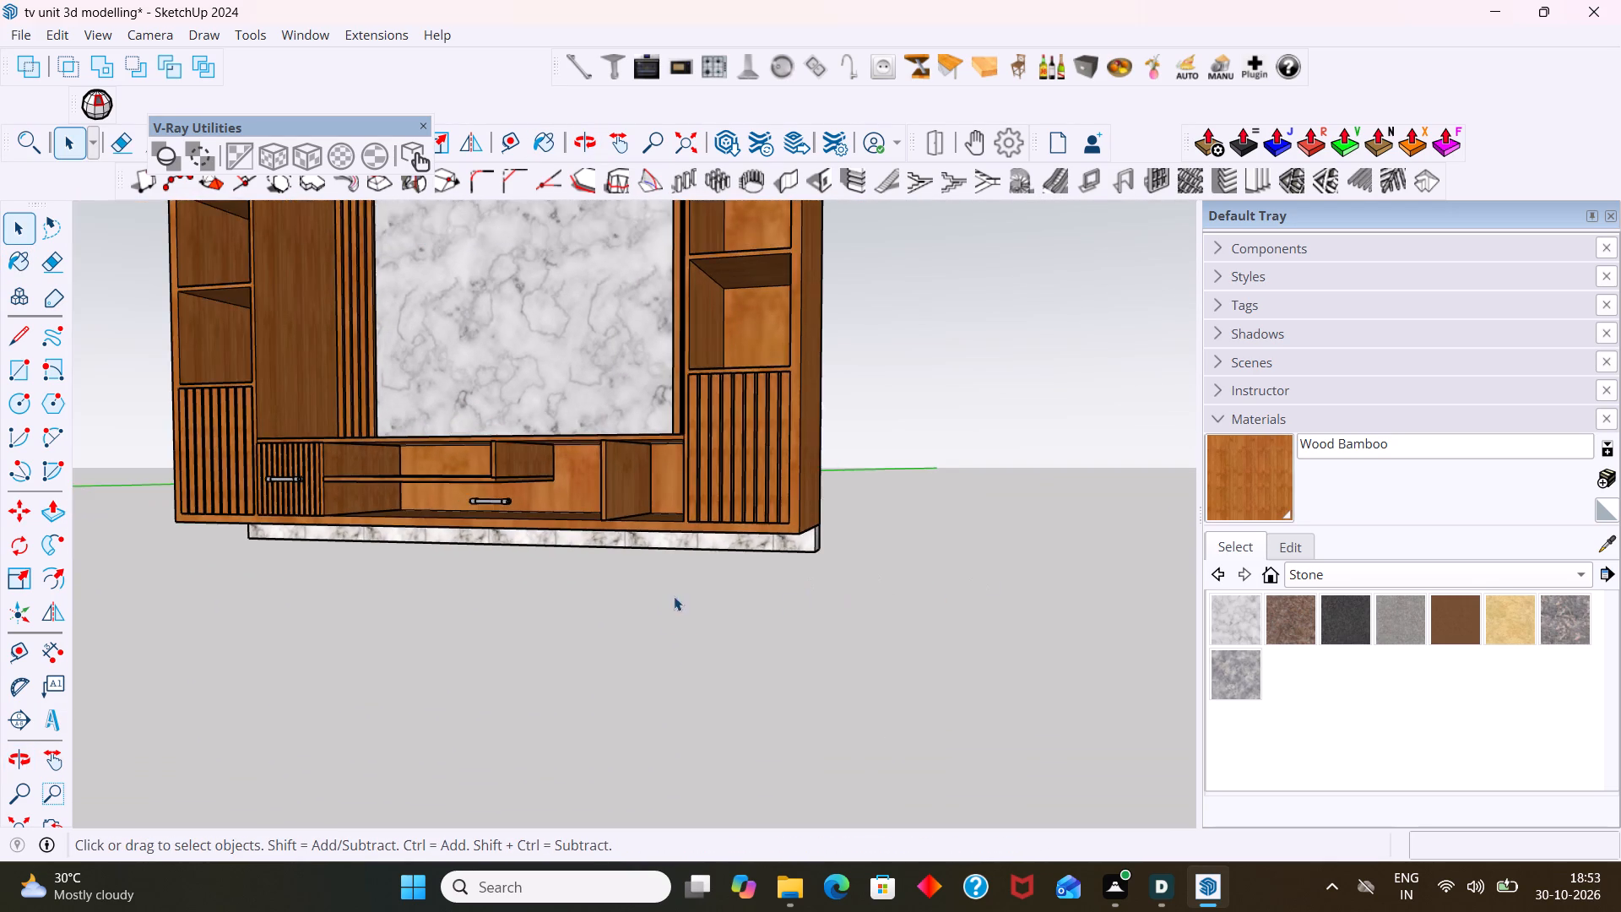
middle_drag(673, 596, 832, 729)
scroll(619, 581, up, 4)
scroll(485, 482, up, 2)
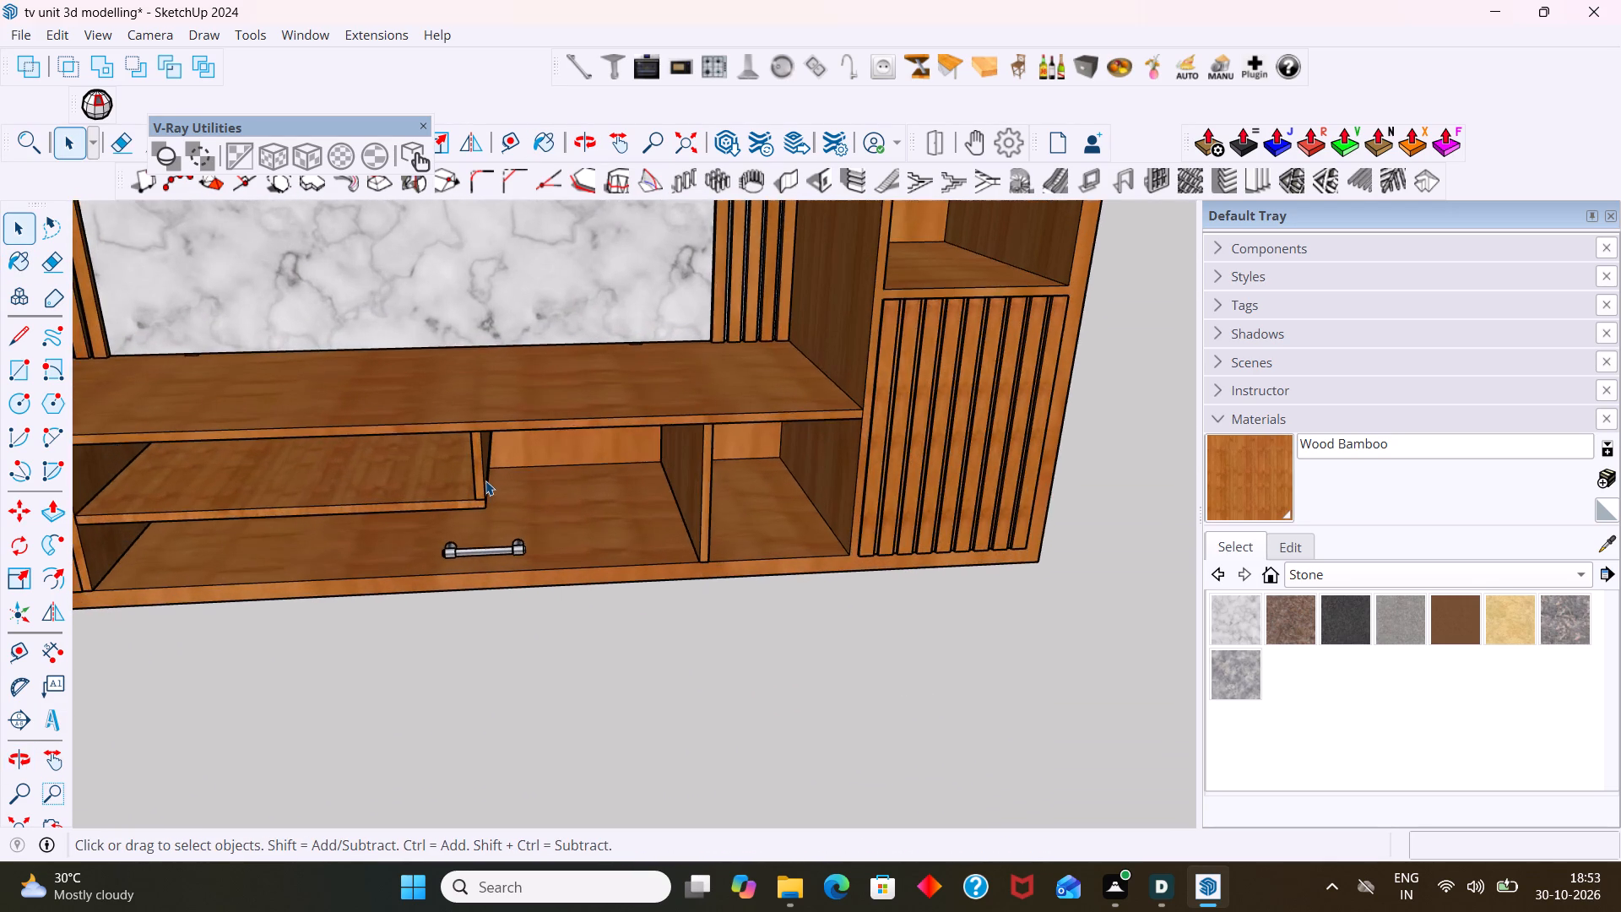
scroll(485, 480, up, 5)
middle_drag(472, 486, 445, 416)
scroll(448, 415, down, 4)
scroll(455, 420, up, 1)
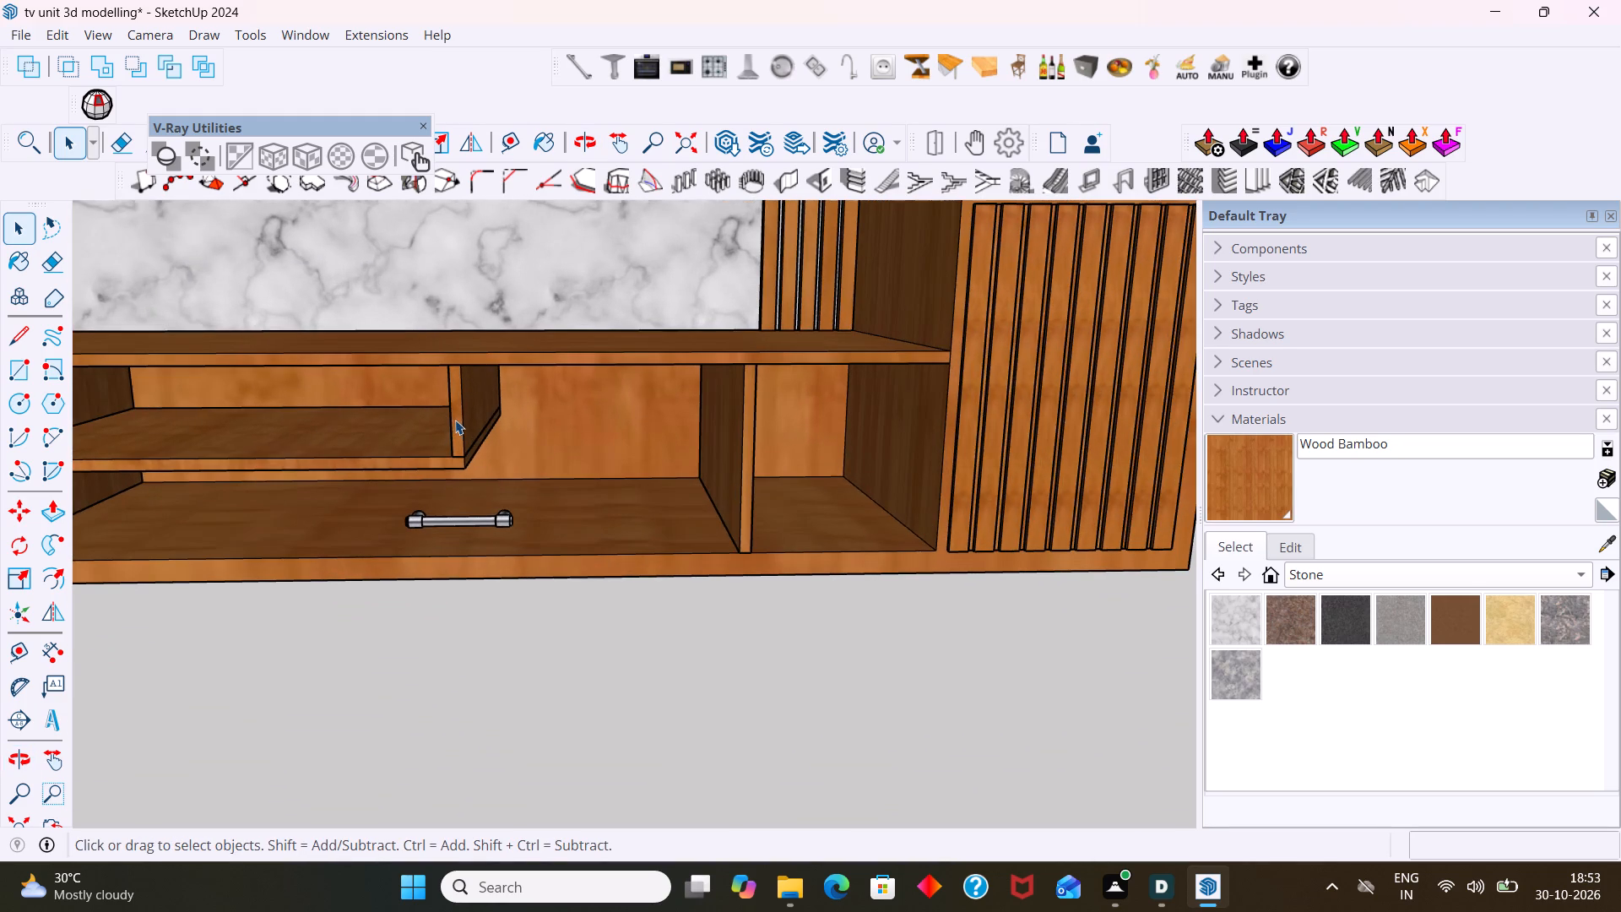
scroll(455, 420, up, 5)
middle_drag(463, 464, 431, 461)
scroll(433, 459, up, 5)
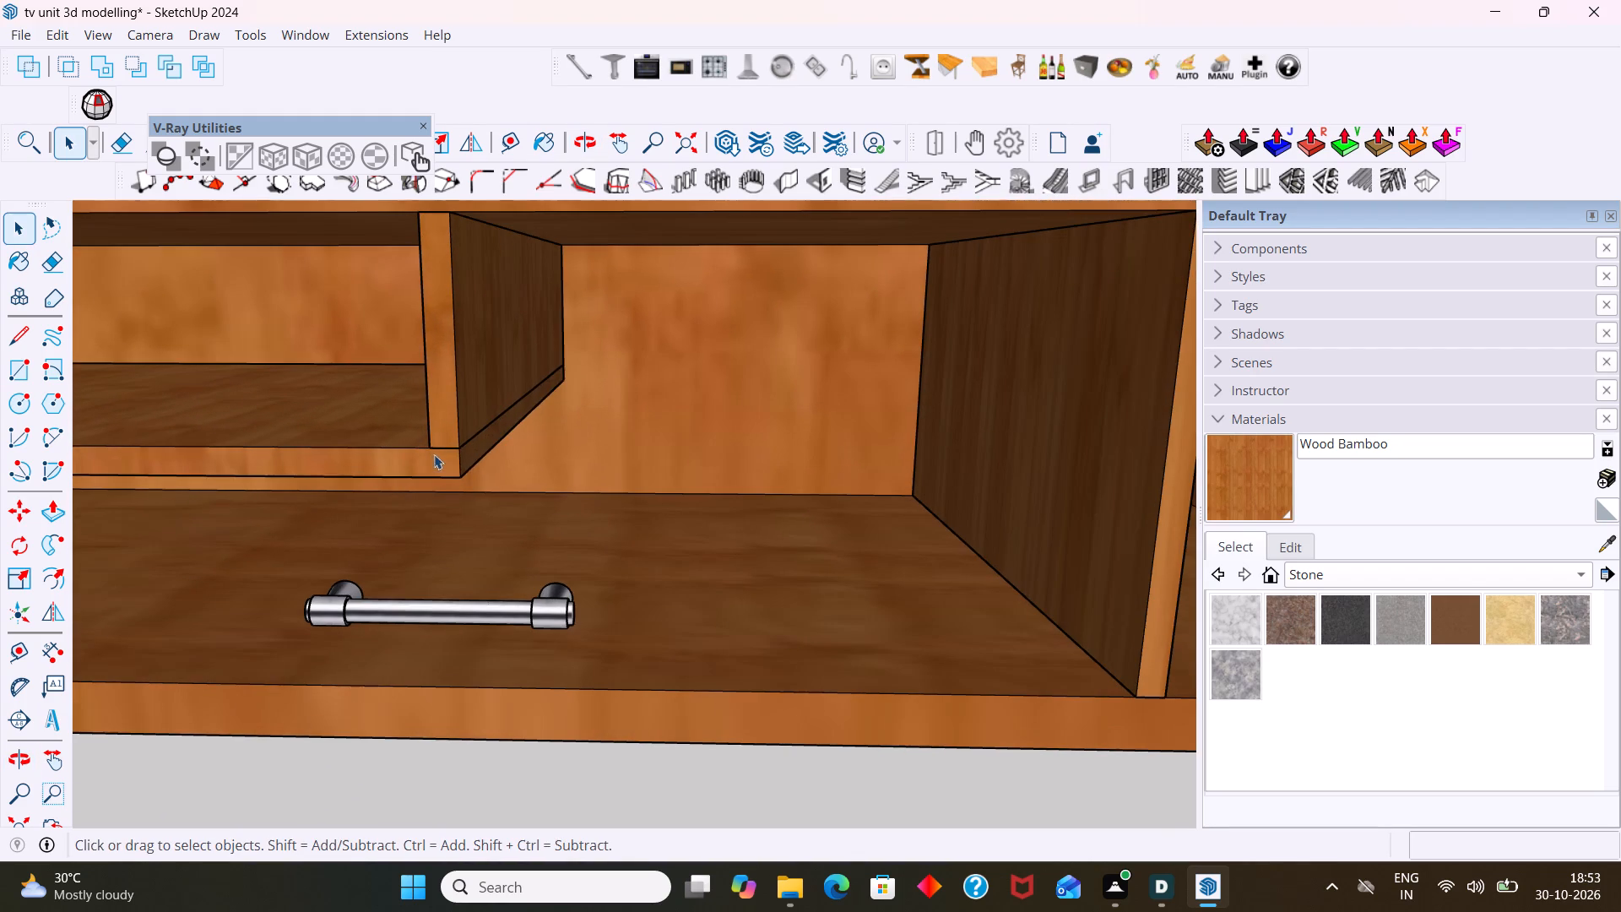
click(474, 451)
double_click(474, 451)
click(468, 468)
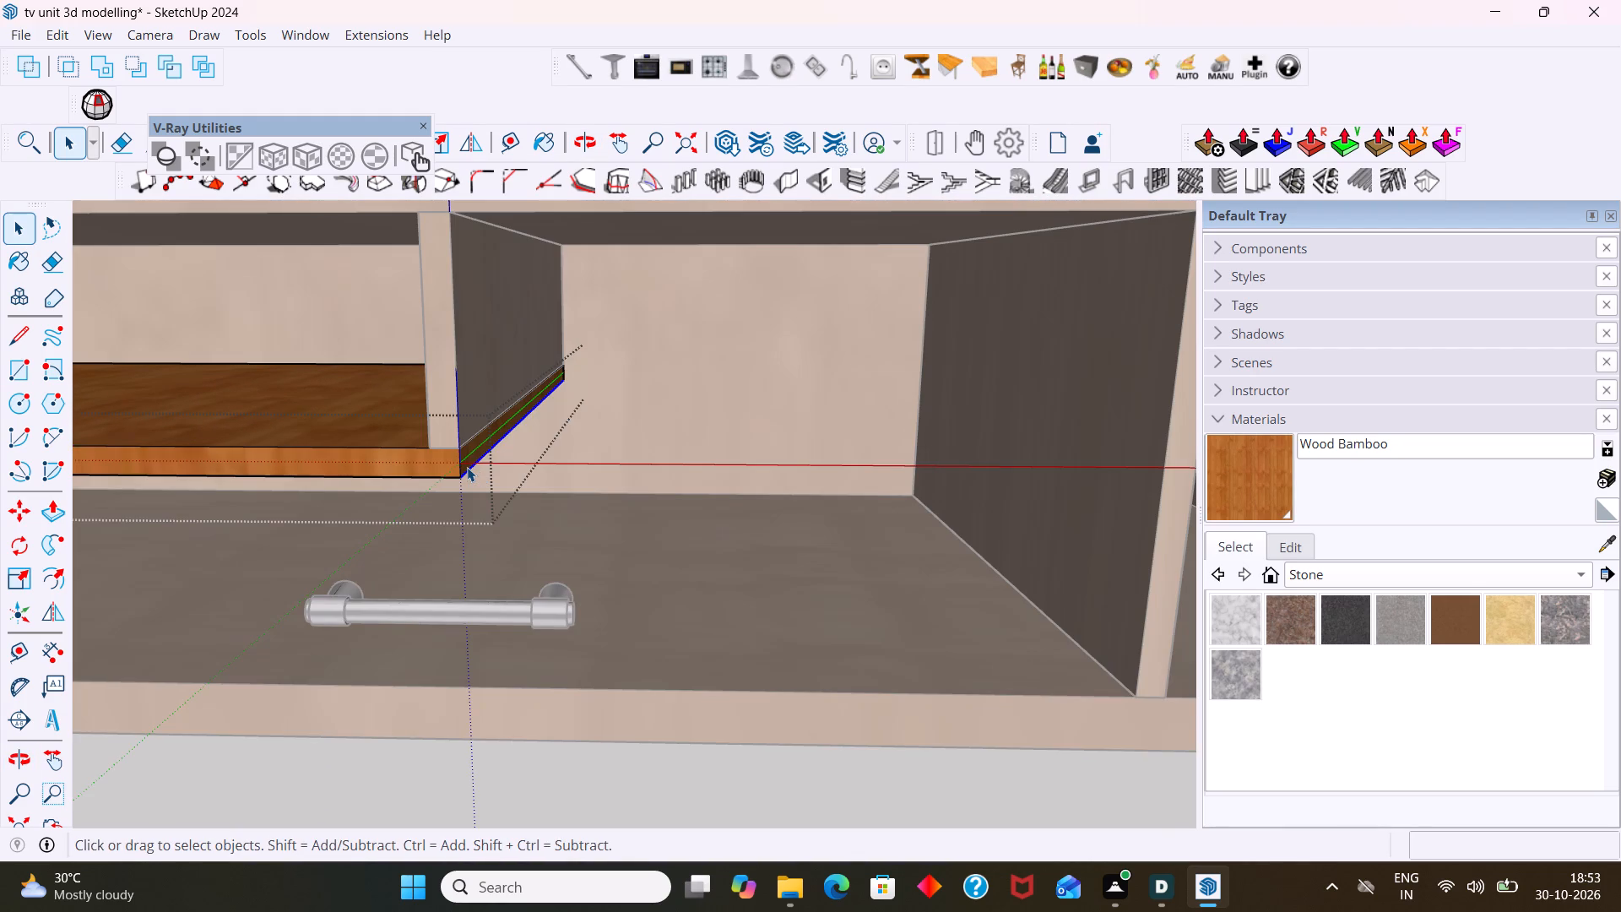
key(p)
click(467, 467)
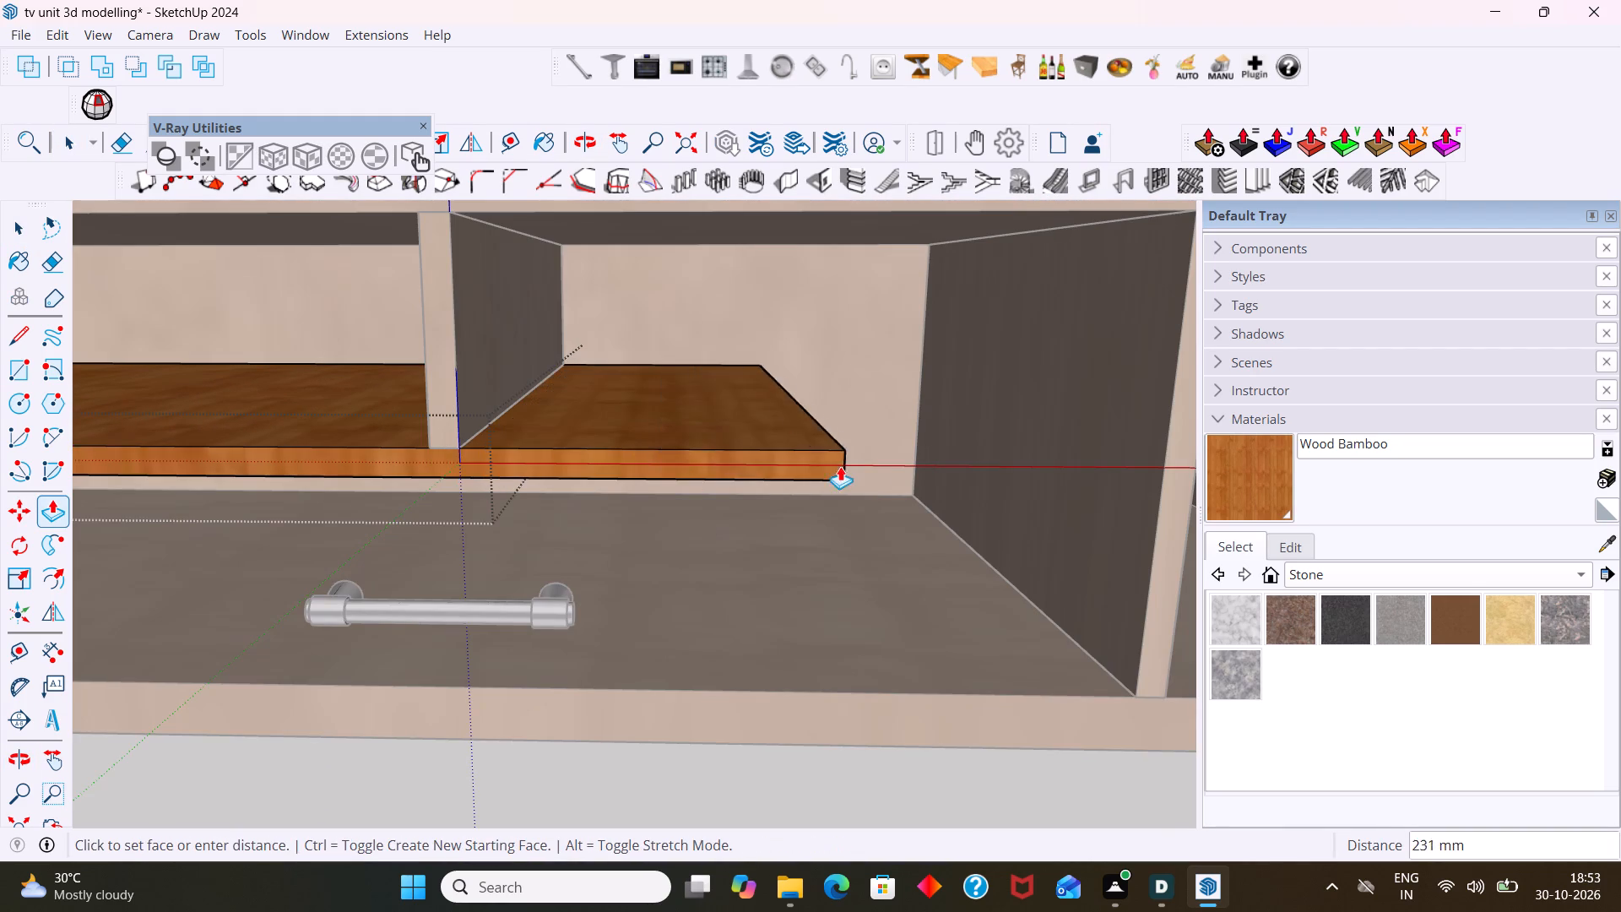
scroll(875, 475, down, 3)
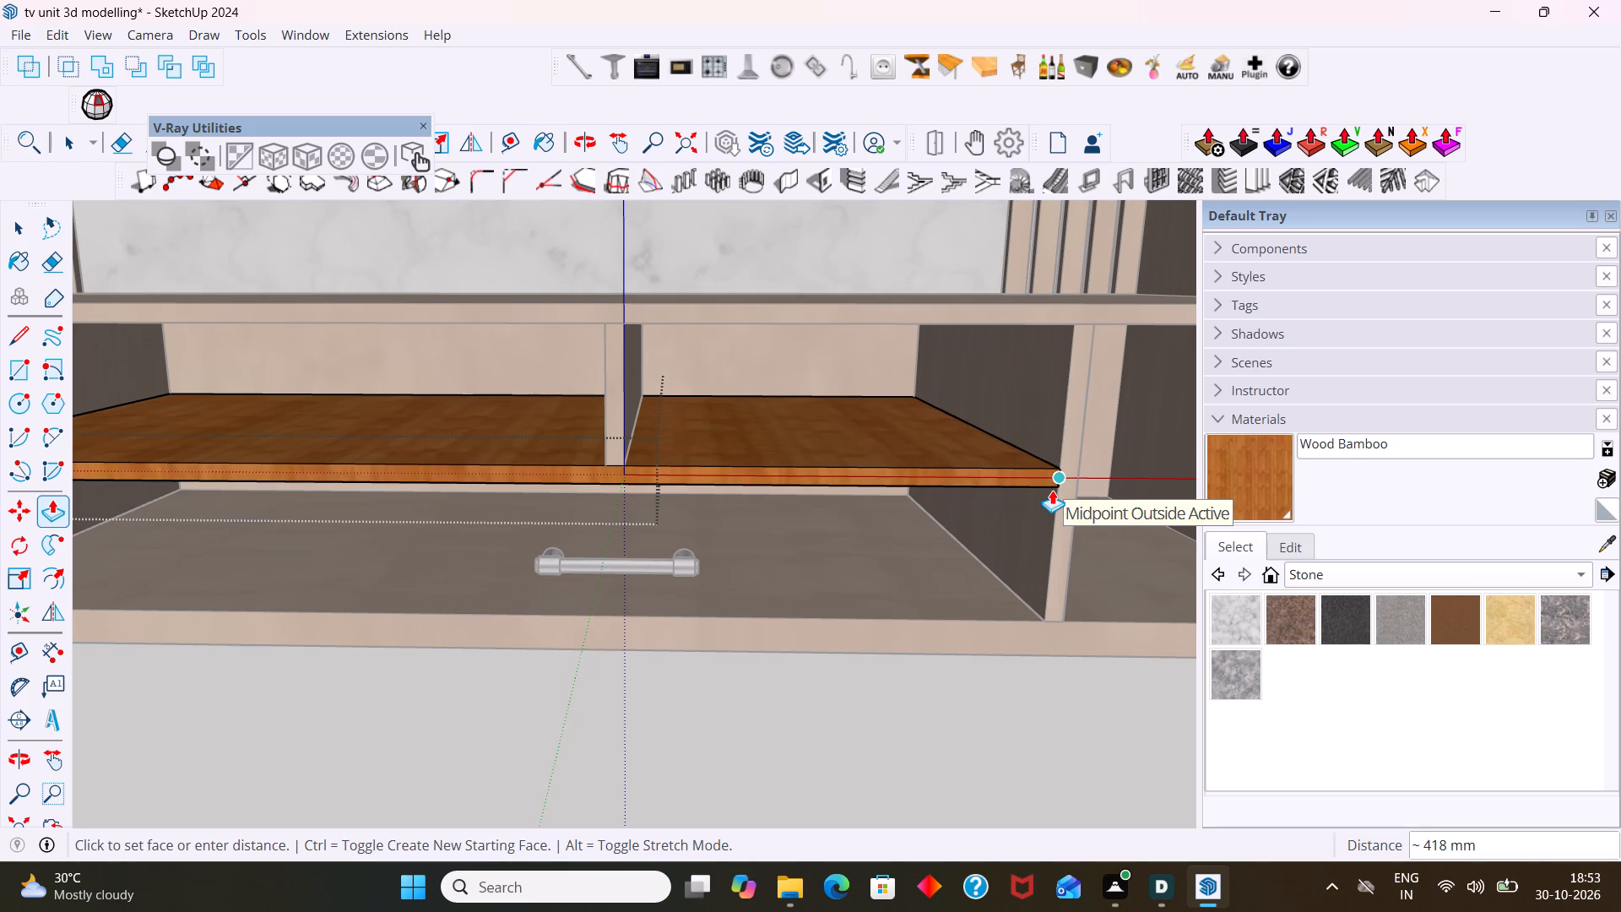
click(1052, 490)
key(space)
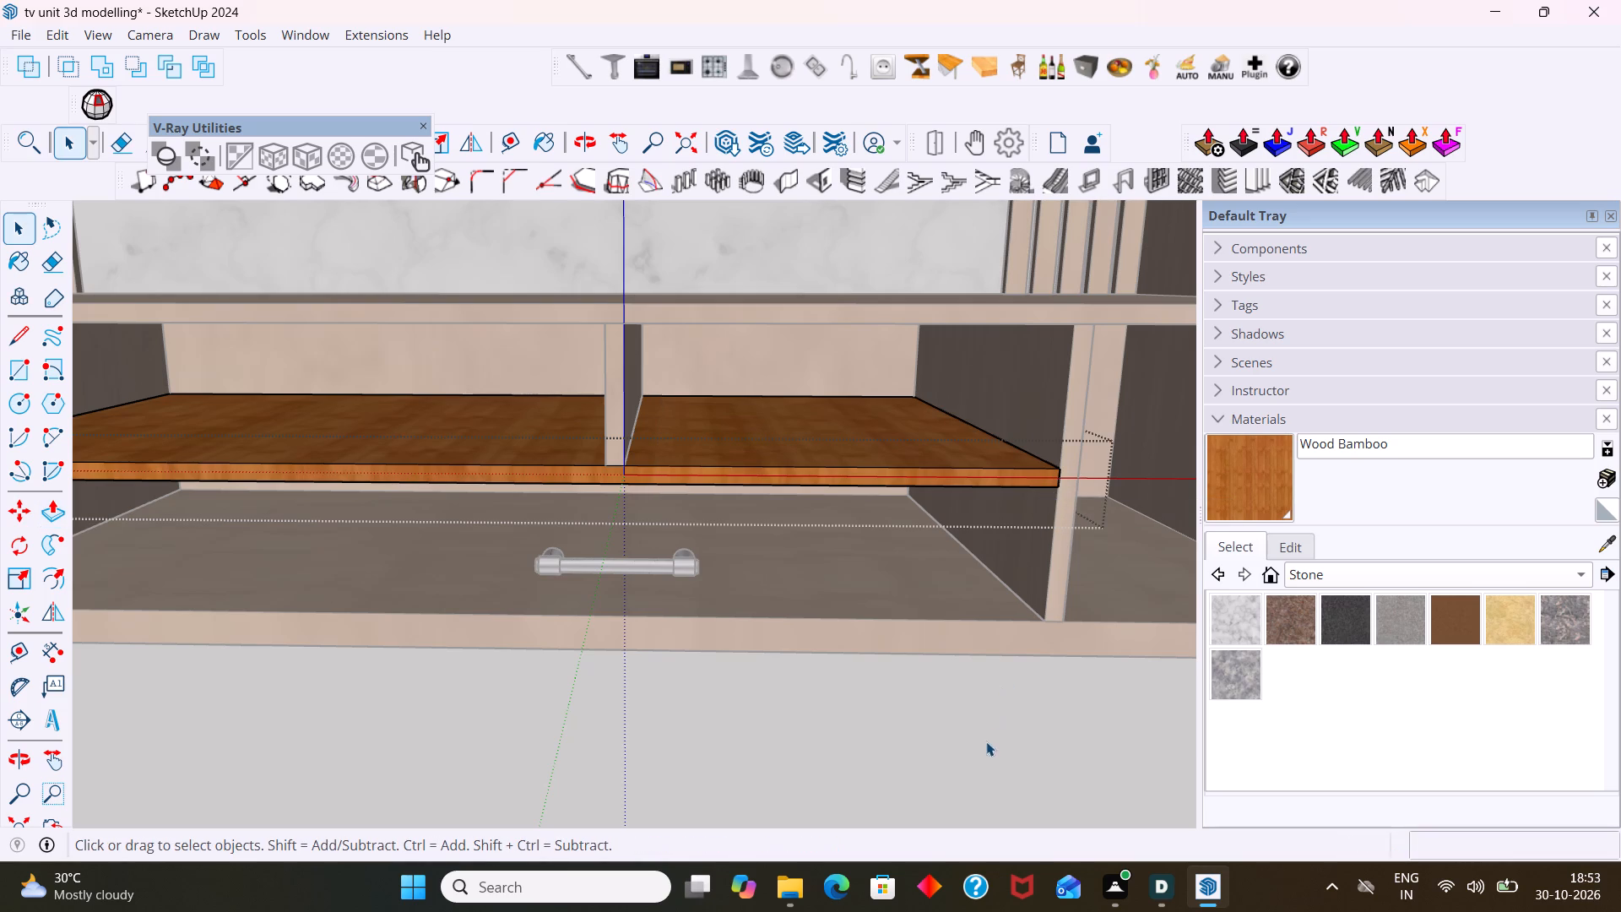
click(986, 741)
Move the short upright above the middle shelf about 154 mm, away from the new divider, to the top board's midpoint.
scroll(675, 446, down, 6)
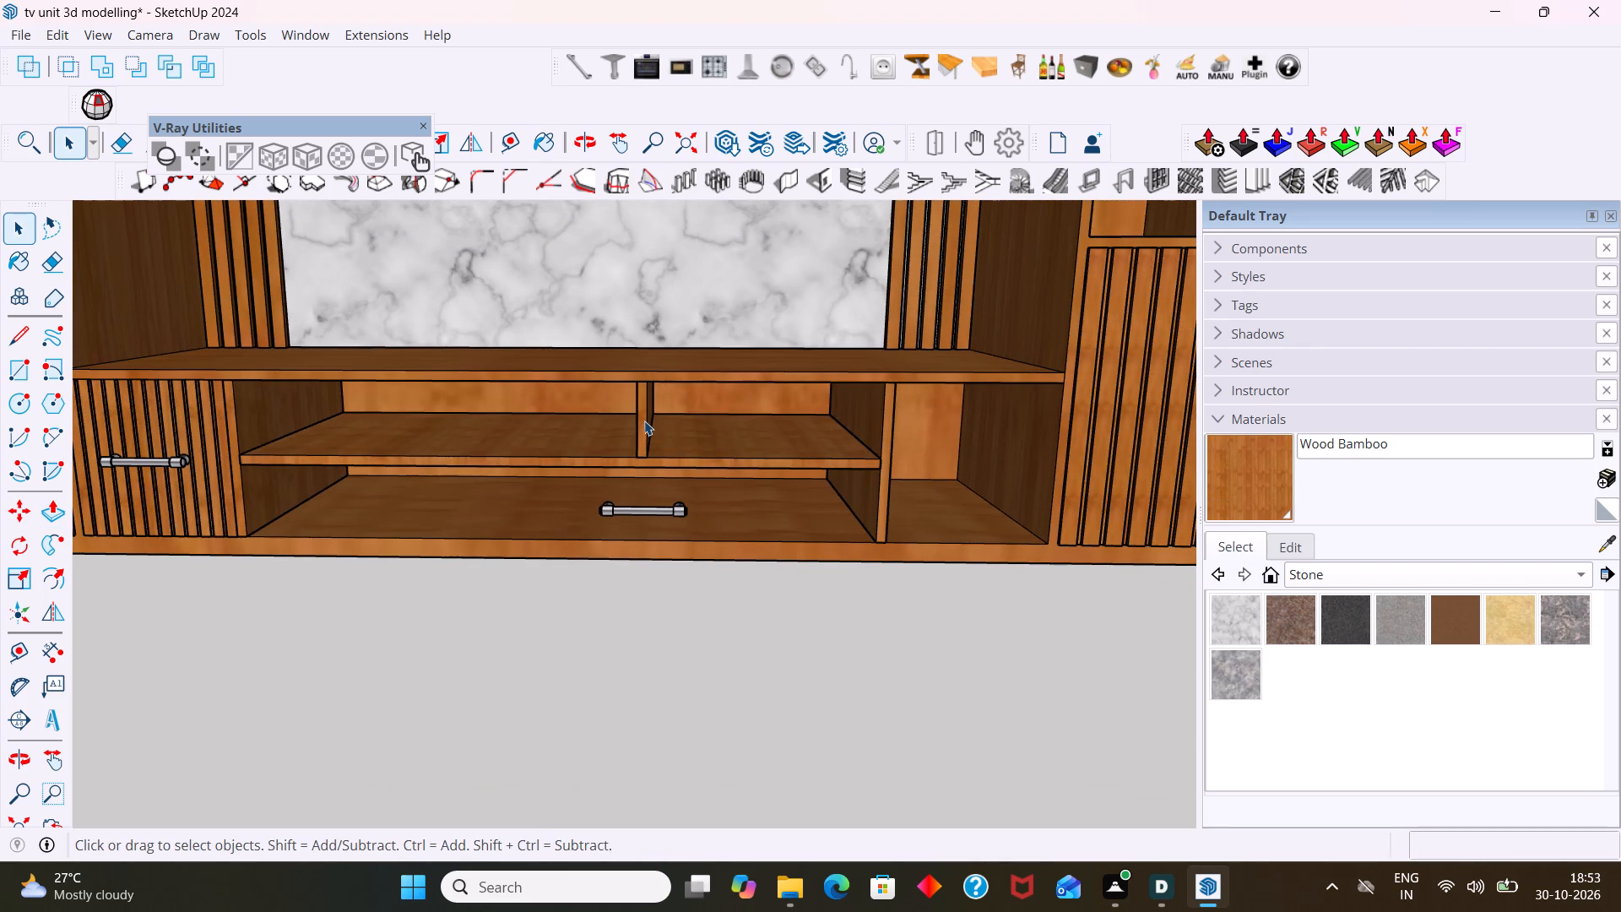
click(643, 421)
key(m)
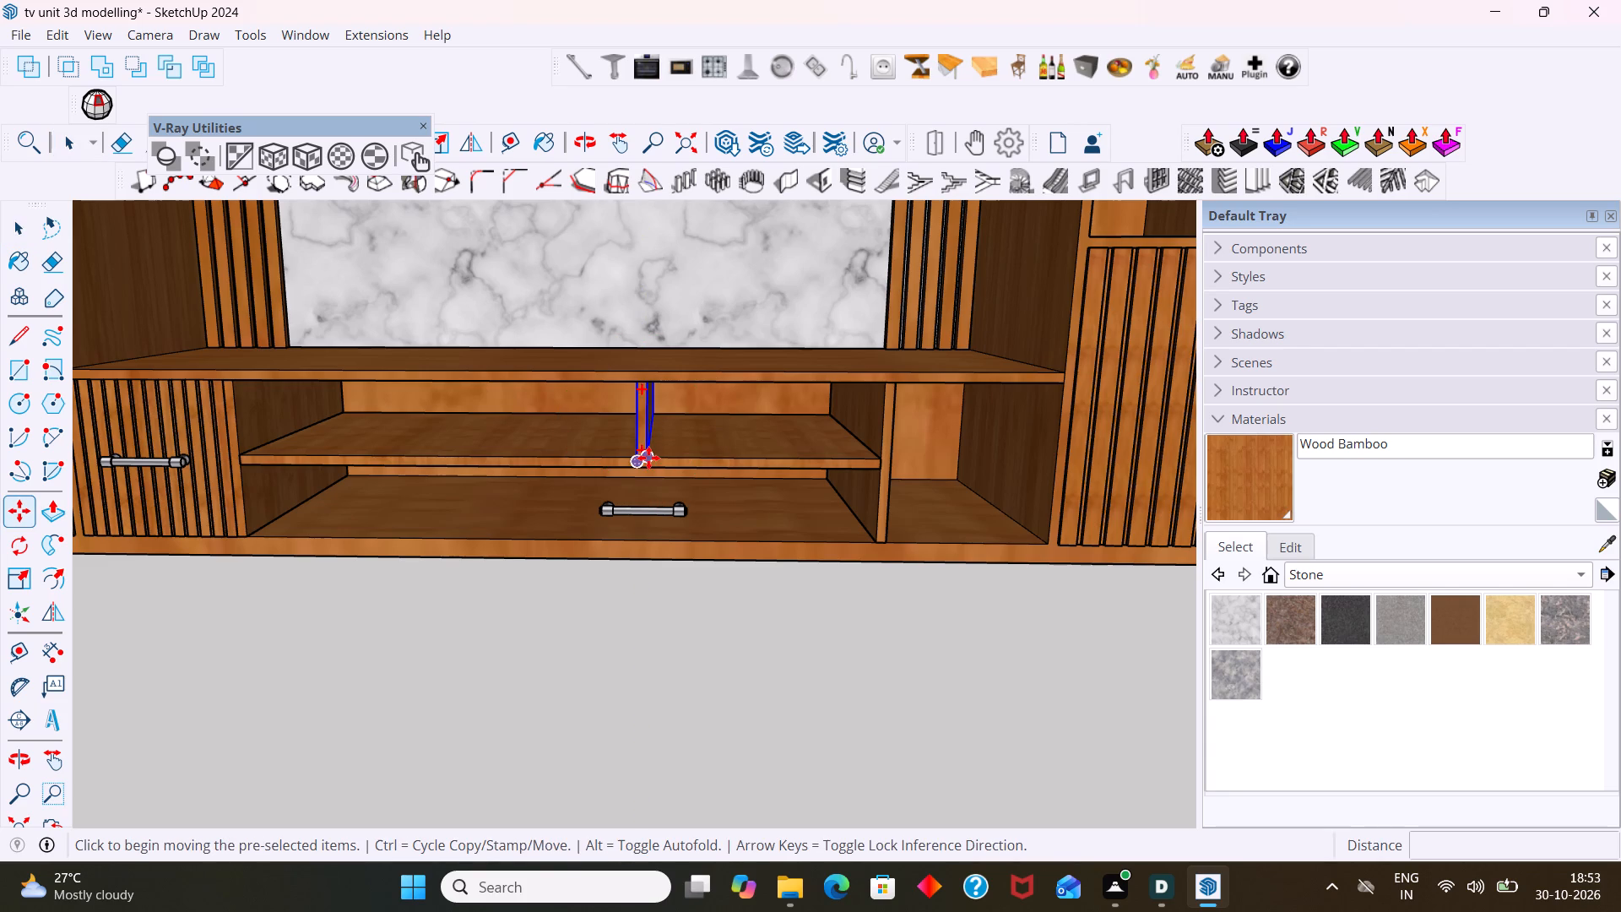
scroll(636, 397, up, 7)
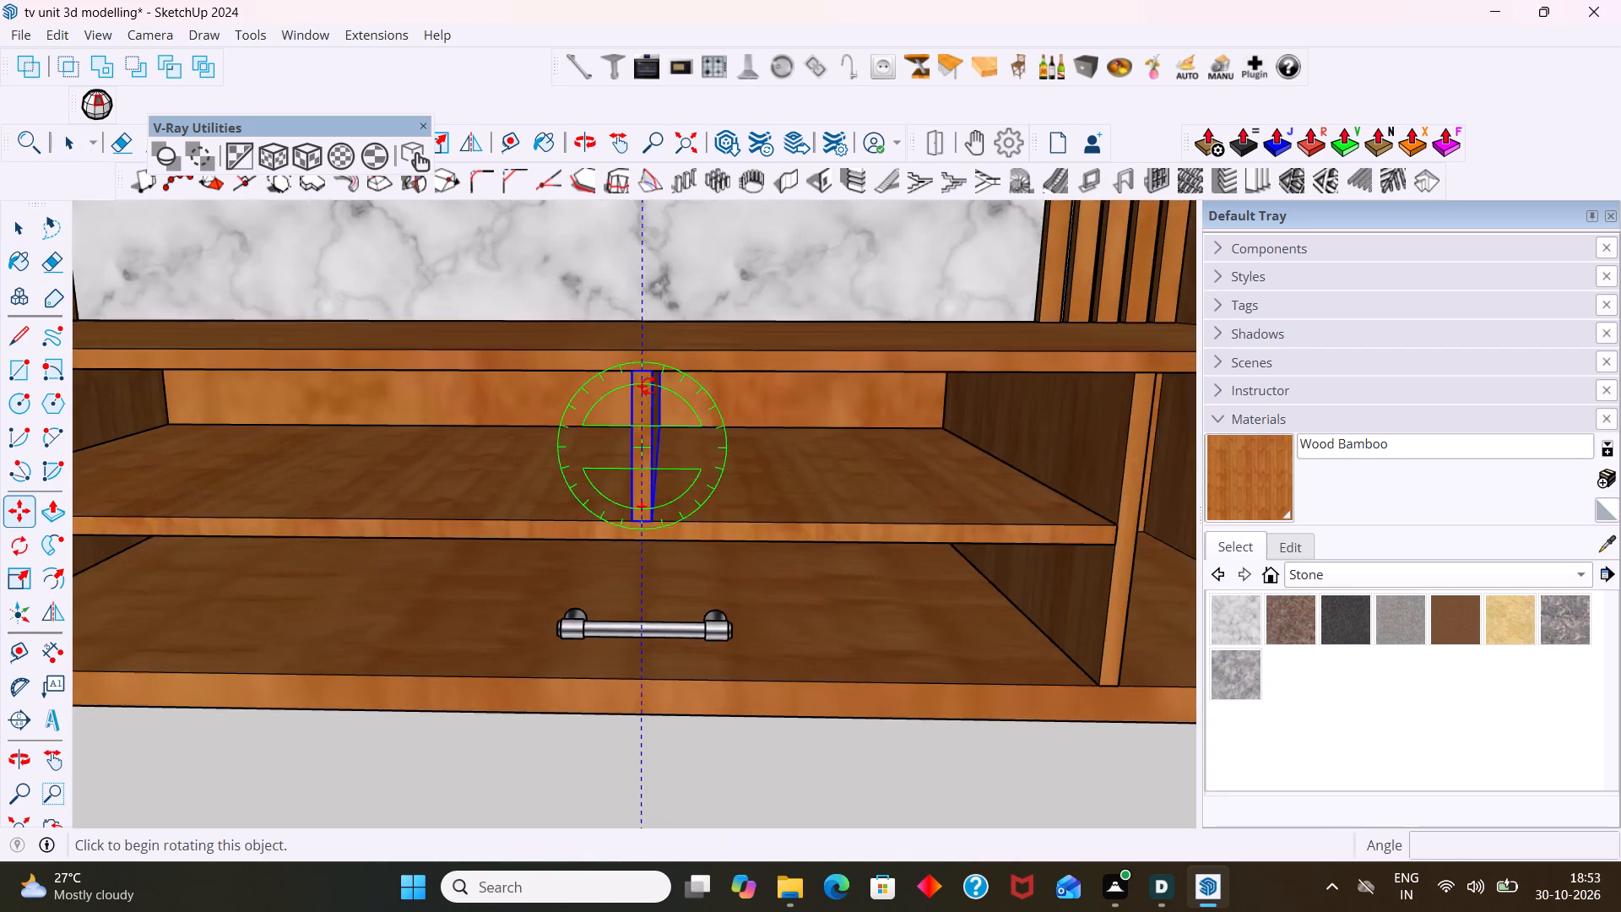
scroll(648, 386, up, 3)
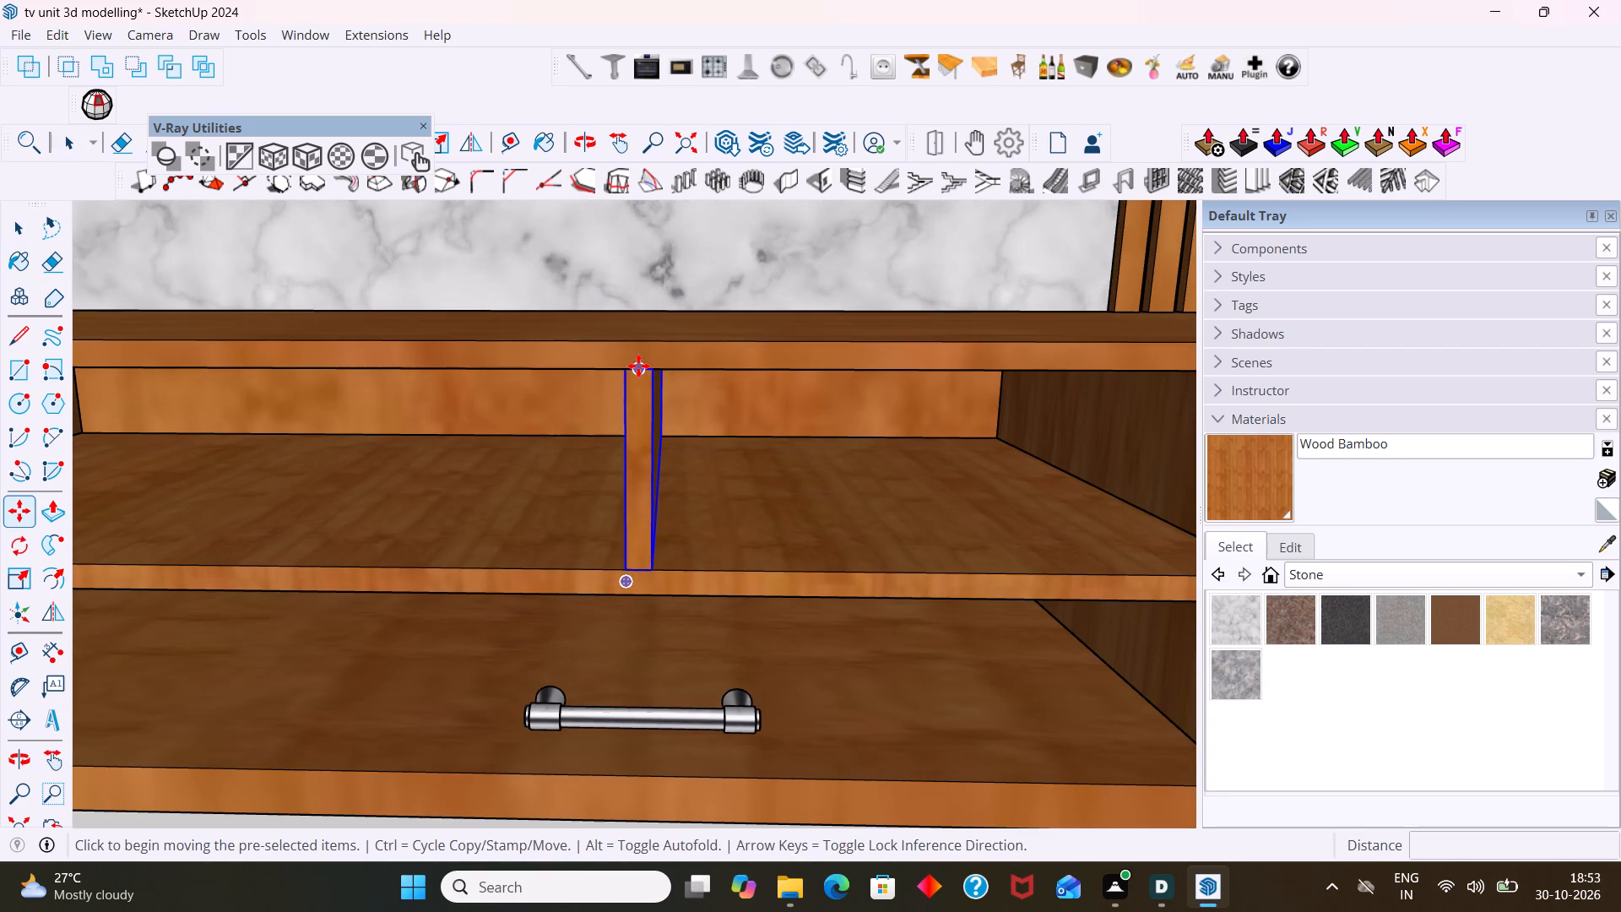
click(639, 366)
scroll(598, 385, down, 5)
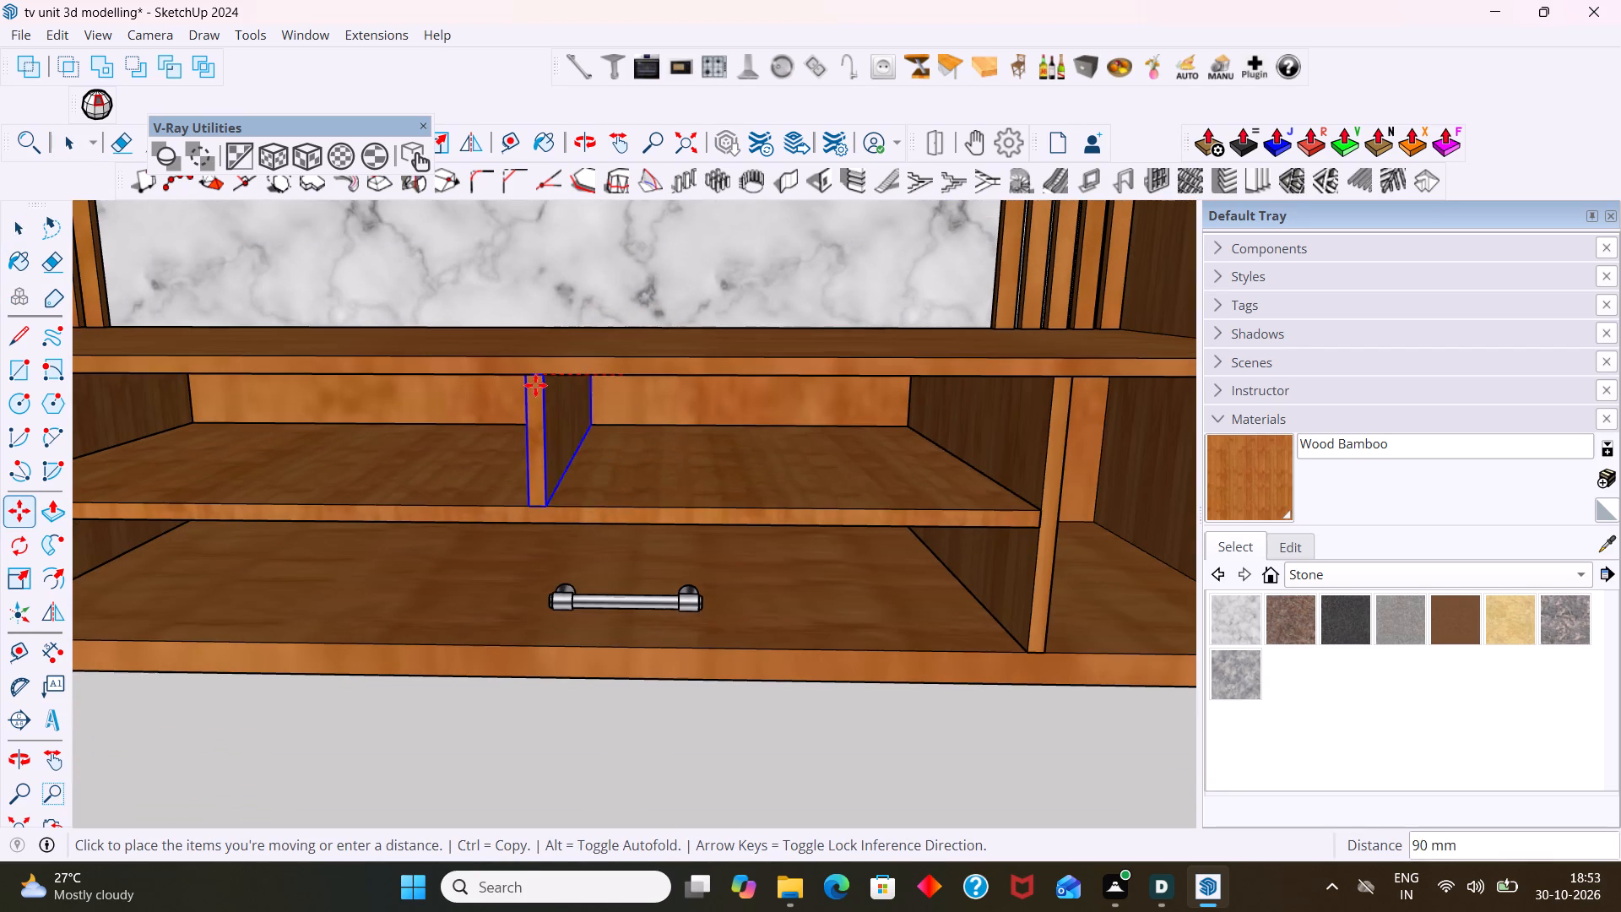
scroll(536, 384, down, 3)
scroll(338, 377, down, 5)
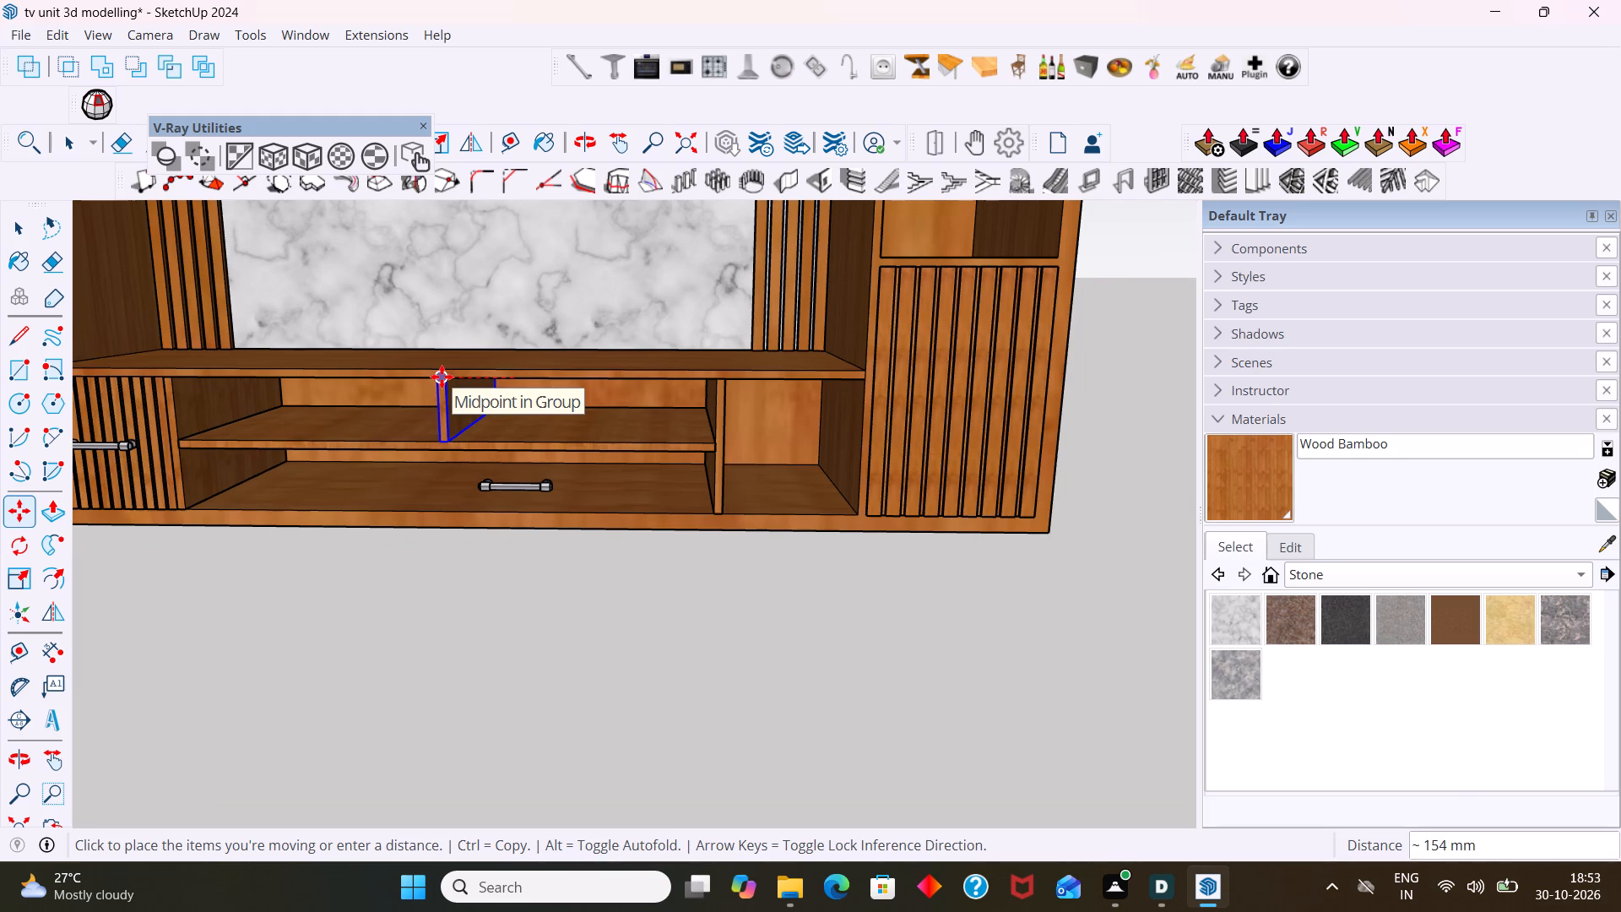
click(442, 377)
key(space)
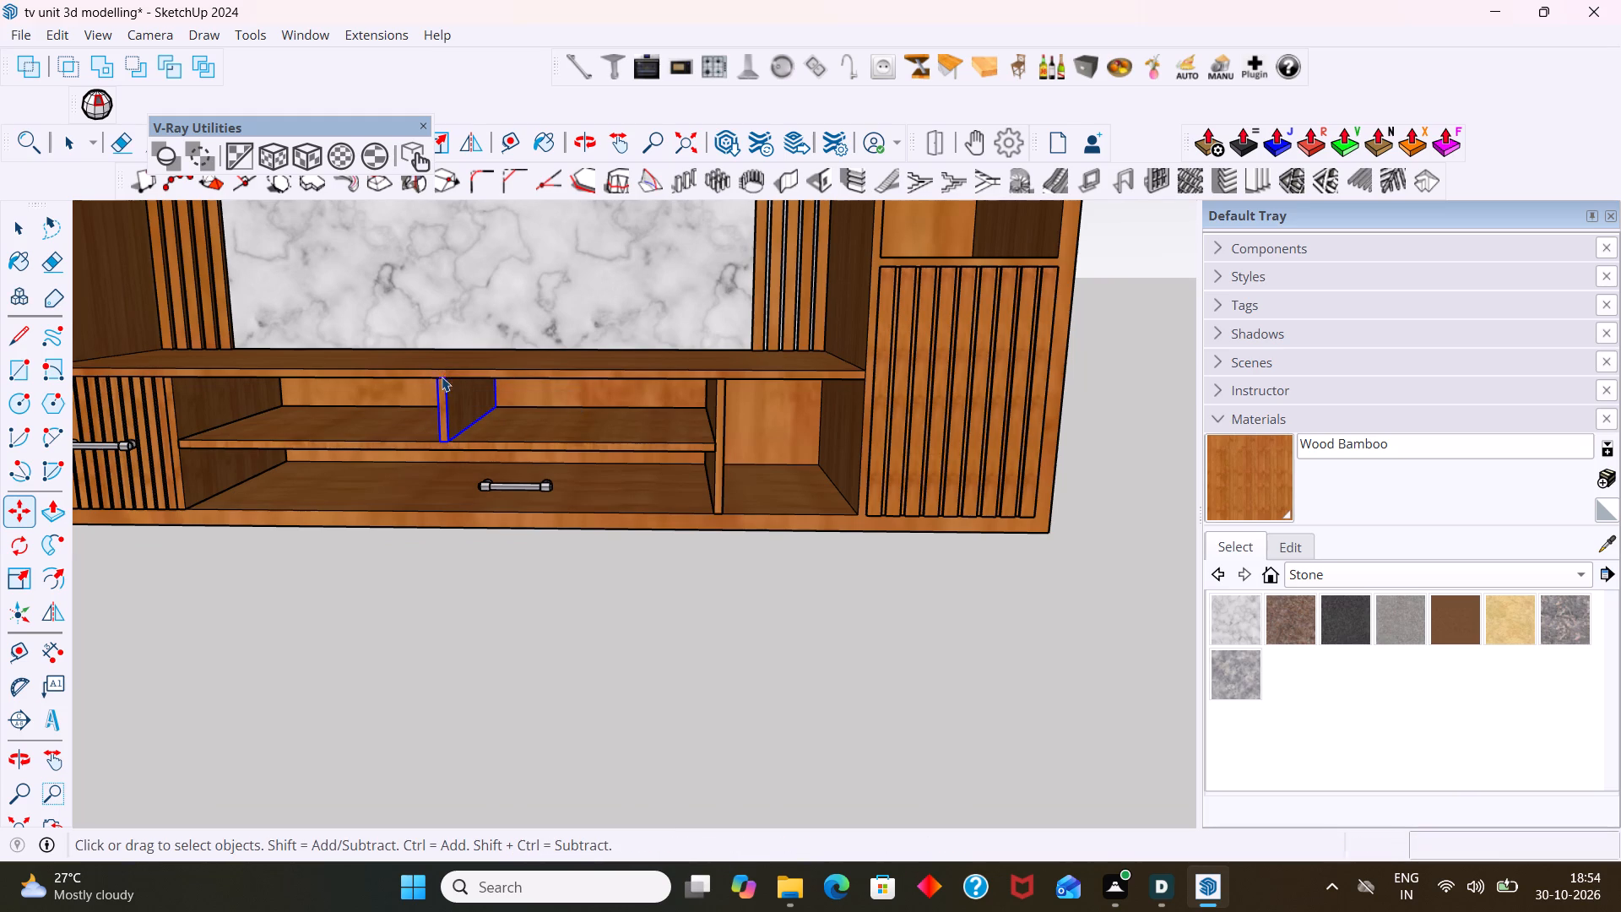
click(463, 625)
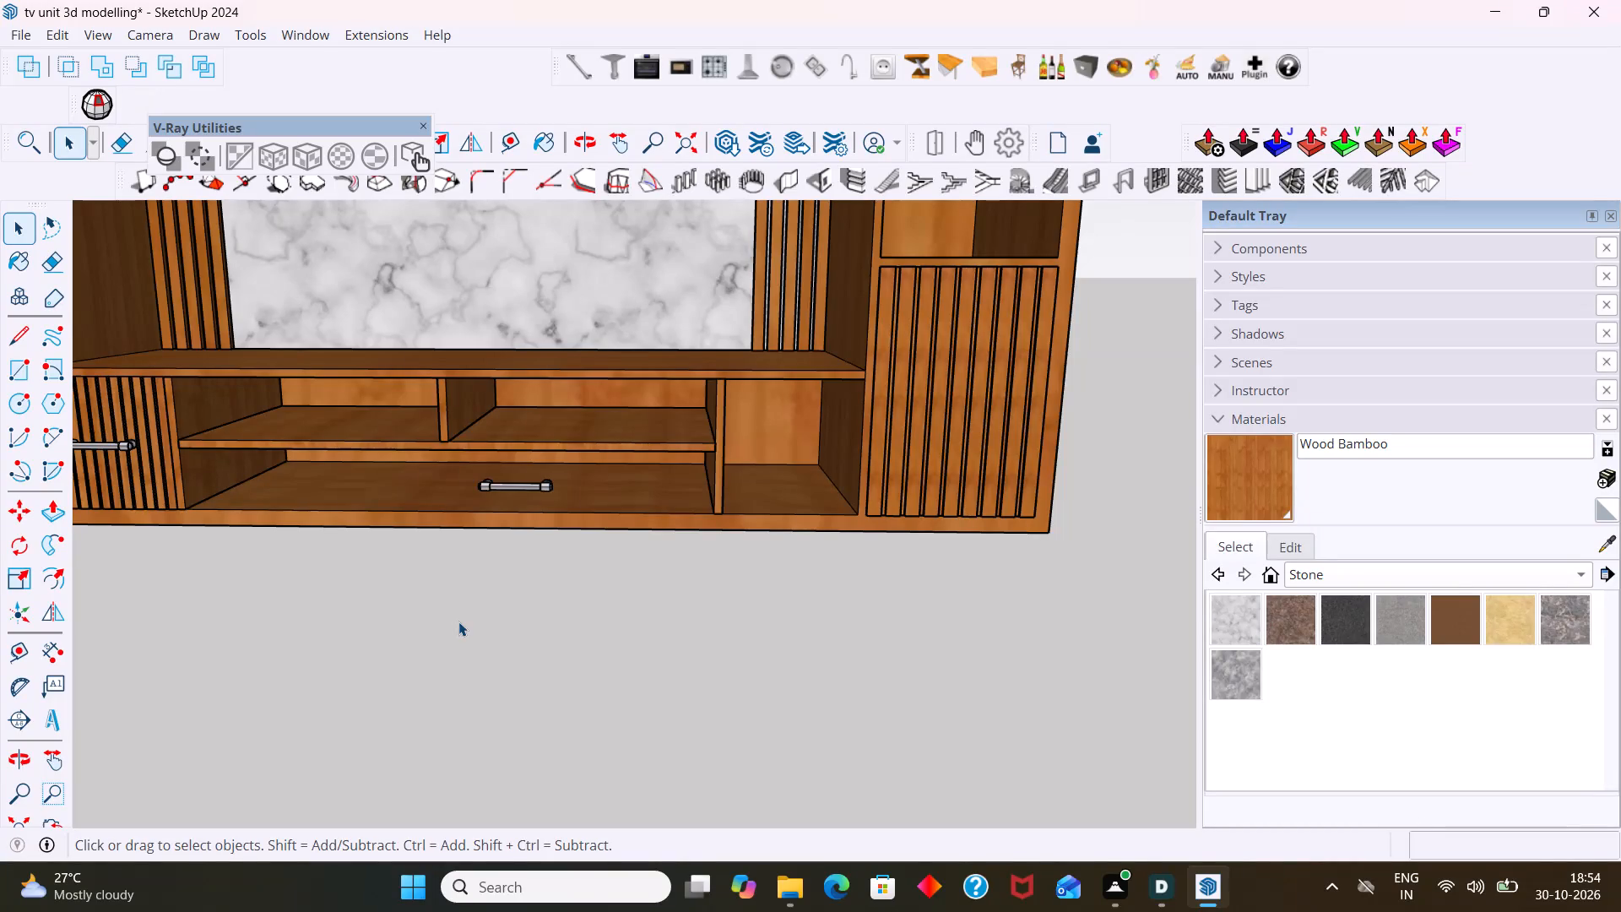
Delete the loose handle in the open compartment below the middle shelf, keeping the one on the louvered drawer.
scroll(500, 611, down, 2)
middle_drag(561, 581, 730, 603)
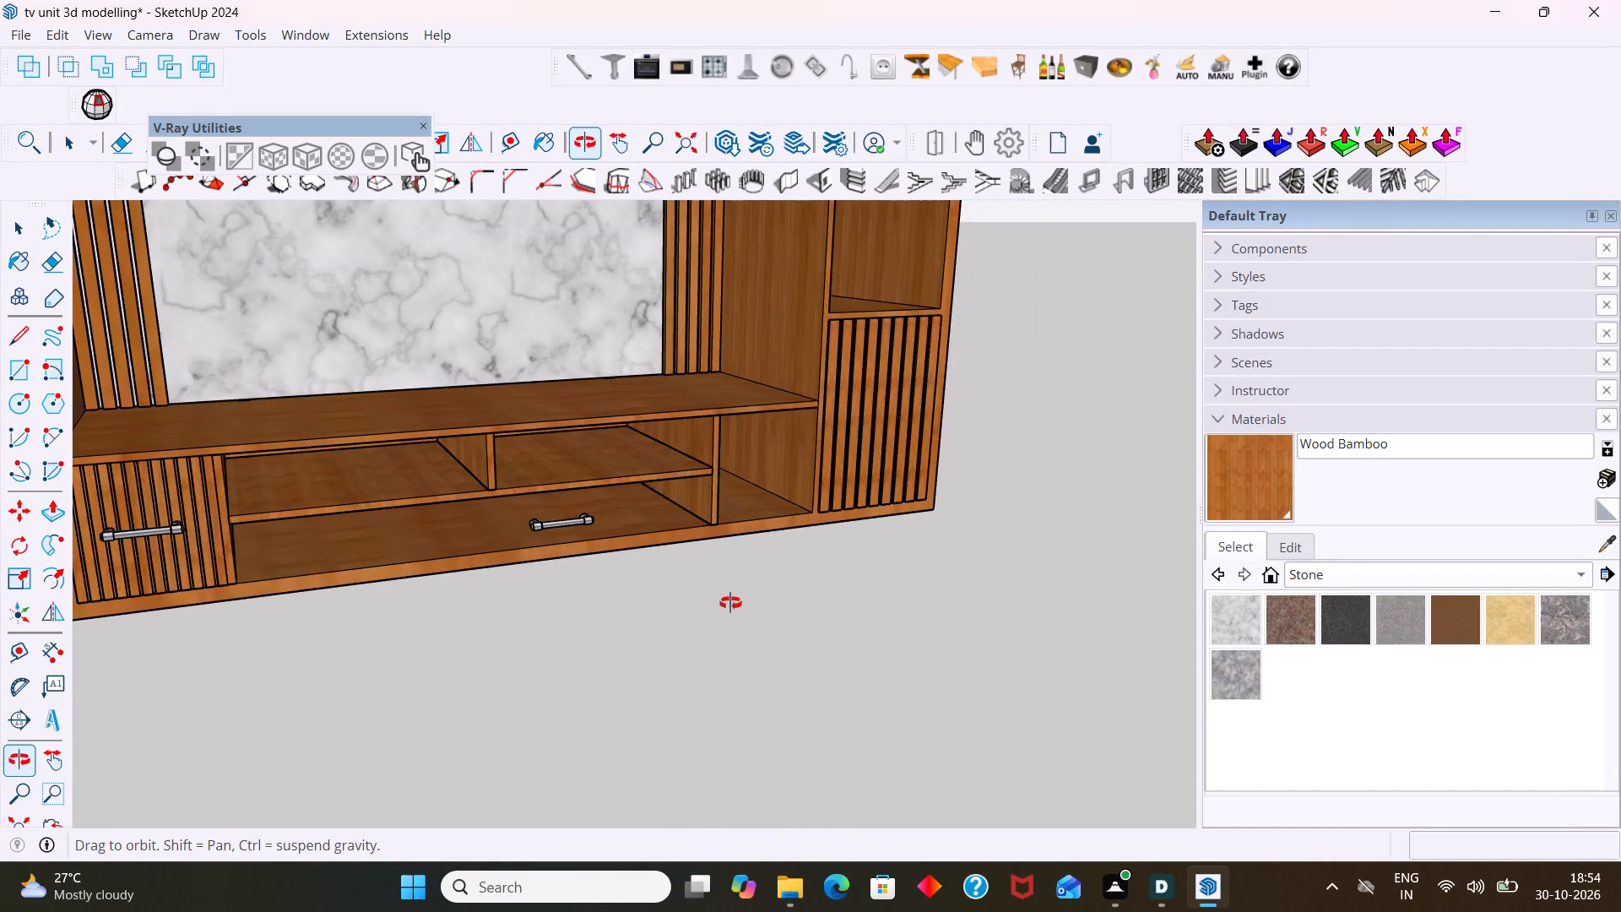
middle_drag(730, 603, 732, 603)
shift+middle_drag(797, 625, 1482, 668)
scroll(1262, 652, up, 2)
middle_drag(1202, 666, 1078, 630)
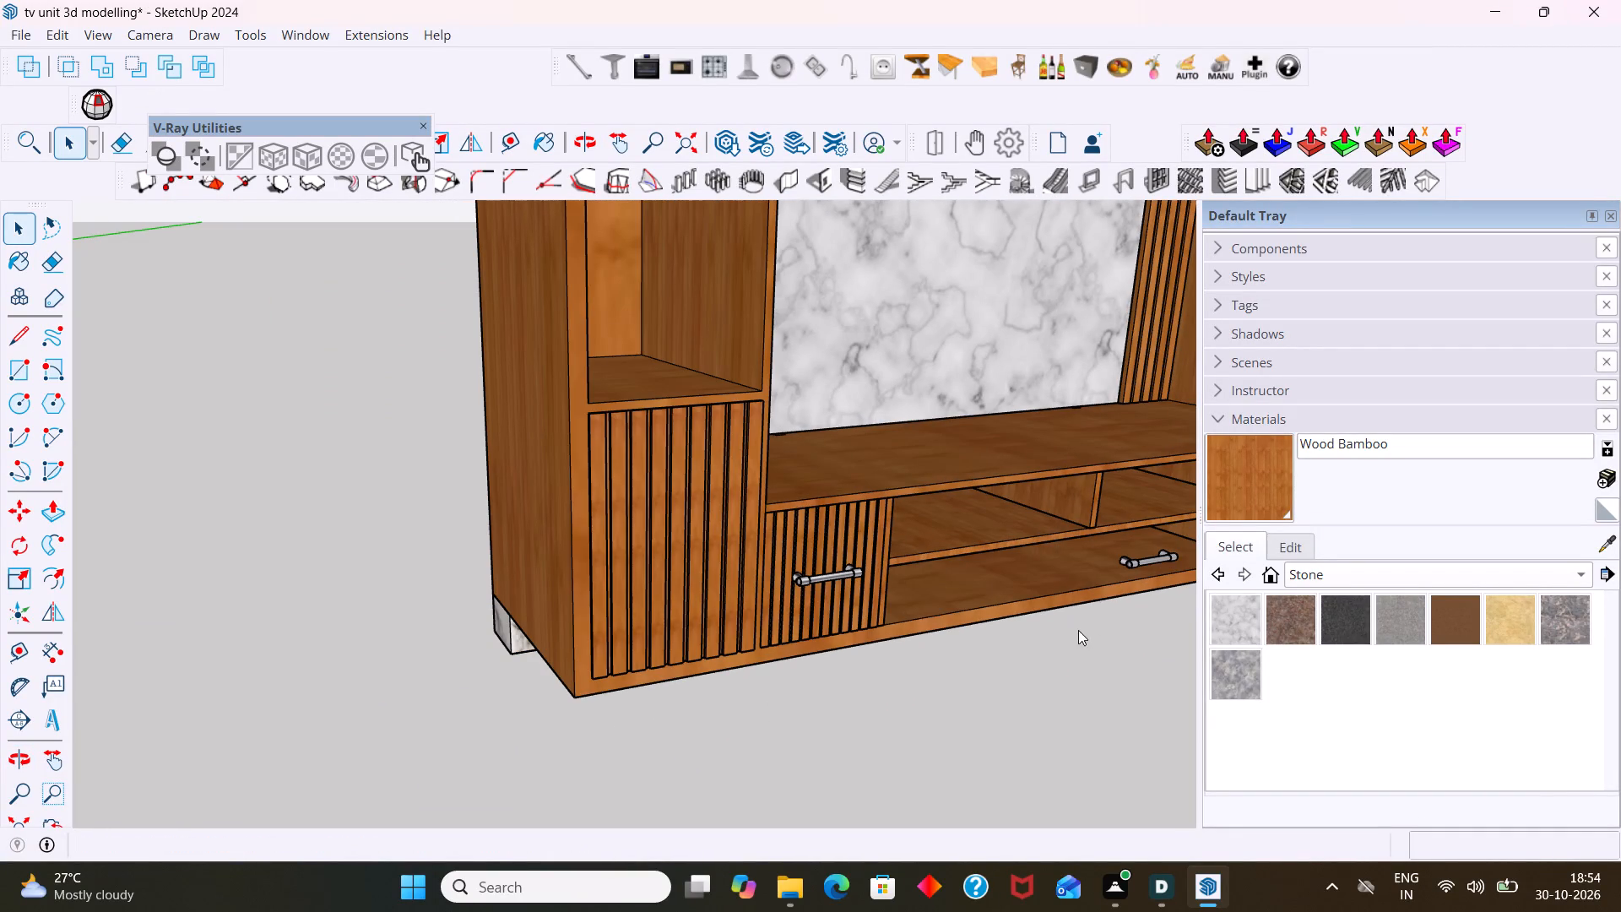
middle_drag(1078, 630, 1072, 626)
shift+middle_drag(1055, 613, 805, 586)
scroll(946, 571, up, 2)
middle_drag(955, 573, 794, 580)
scroll(881, 552, up, 2)
scroll(872, 567, down, 2)
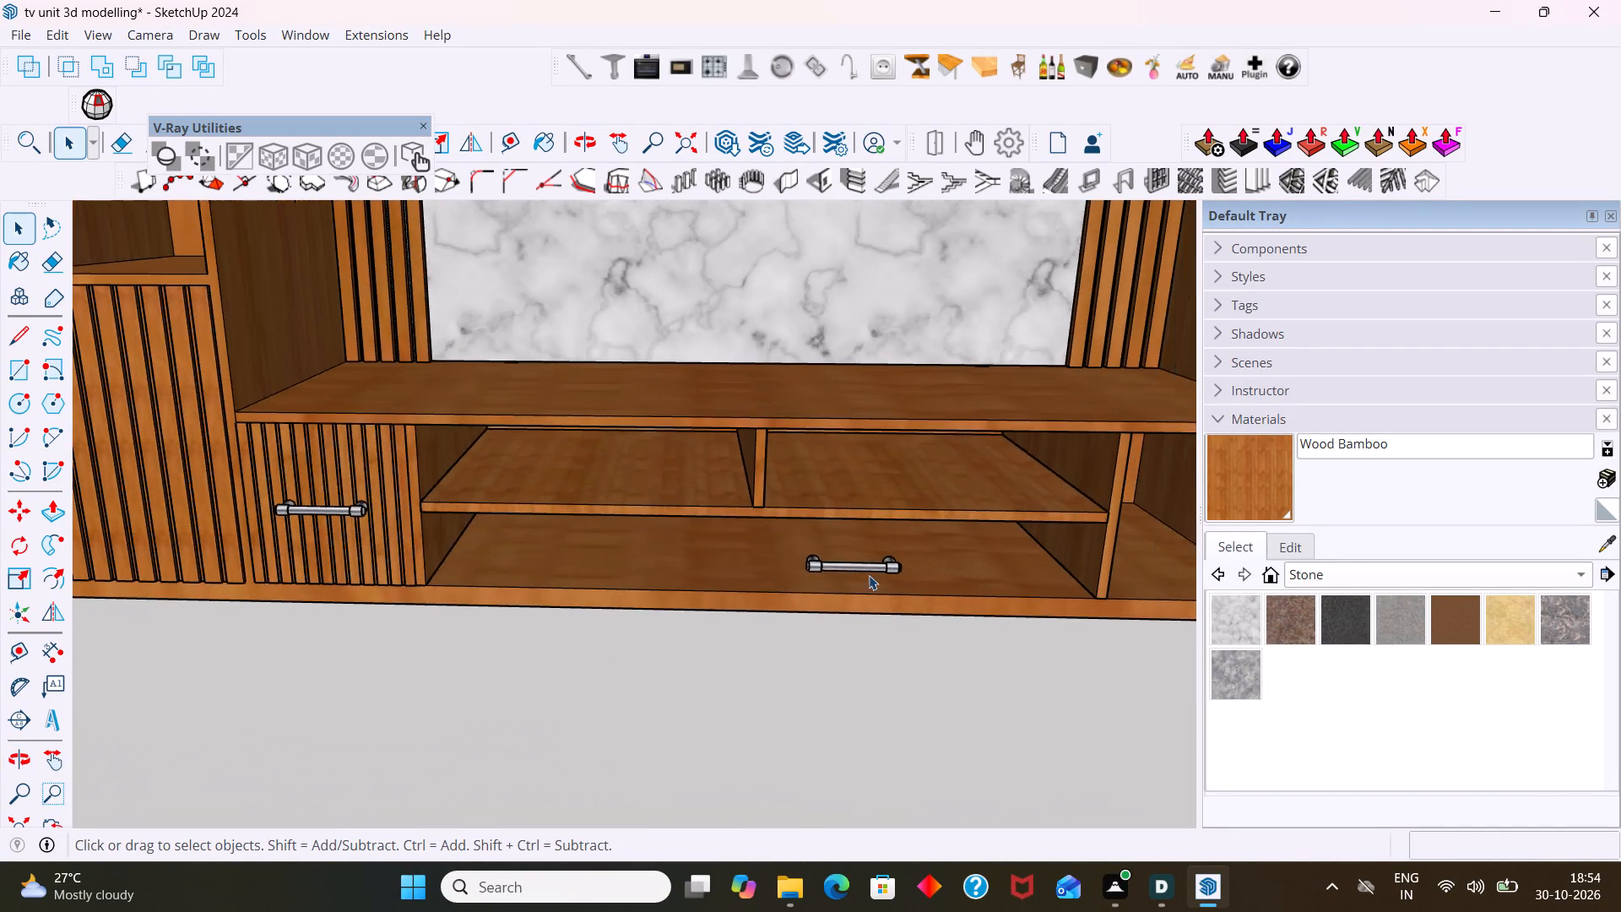
middle_drag(869, 575, 892, 476)
scroll(855, 593, up, 2)
click(863, 514)
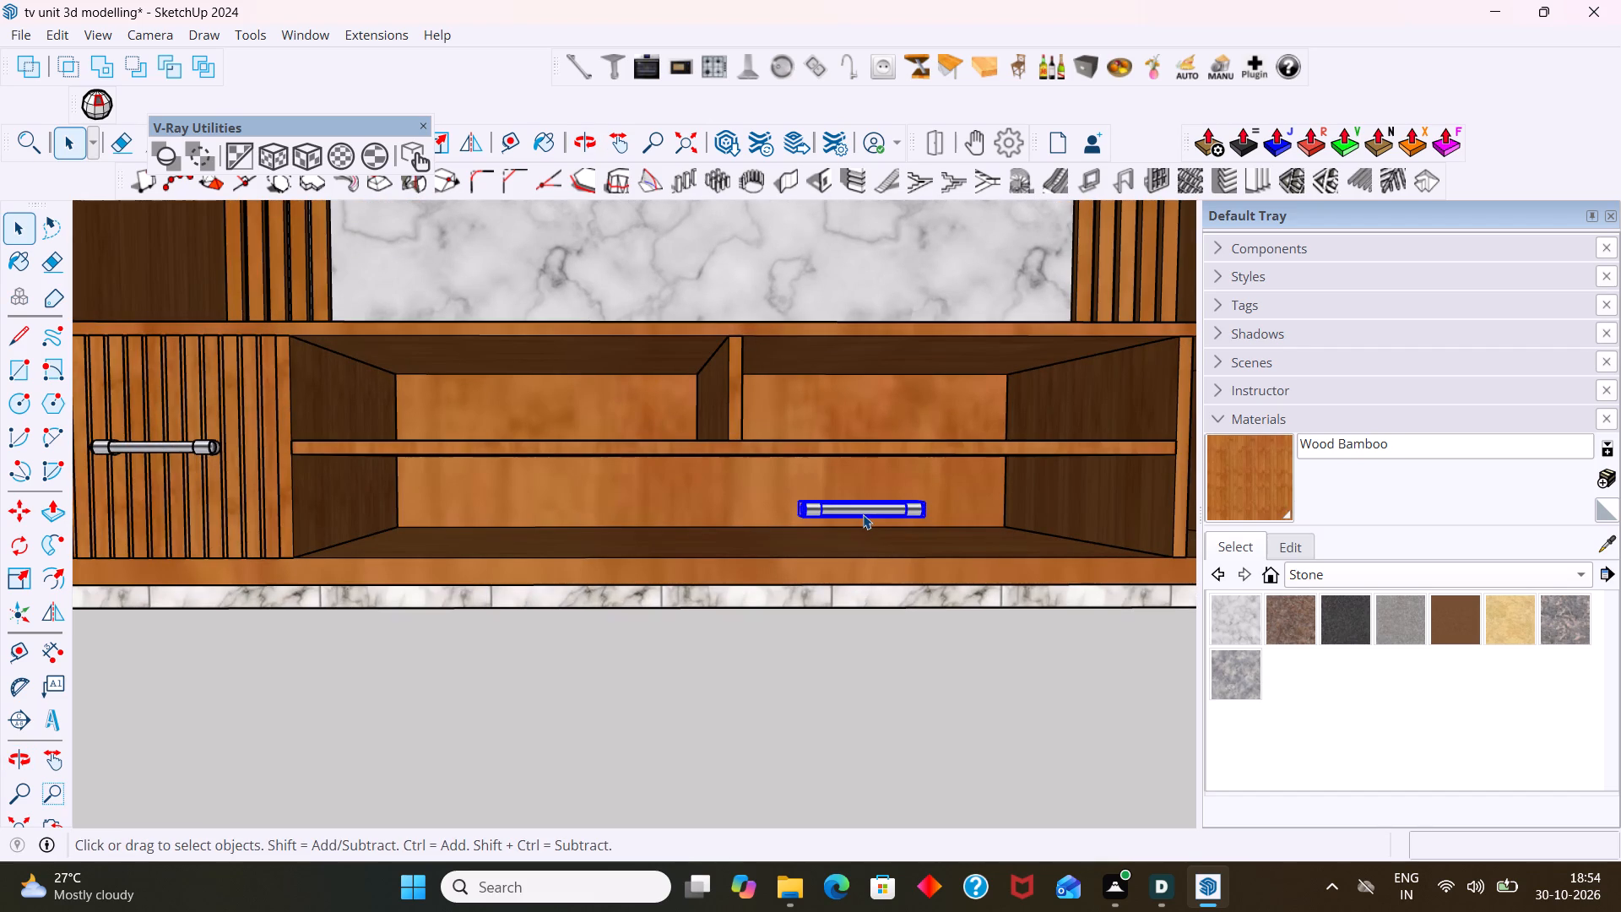
key(Delete)
Draw a rectangle about 1164 by 136 mm across the front opening between the middle shelf, base board and new divider.
scroll(864, 517, down, 6)
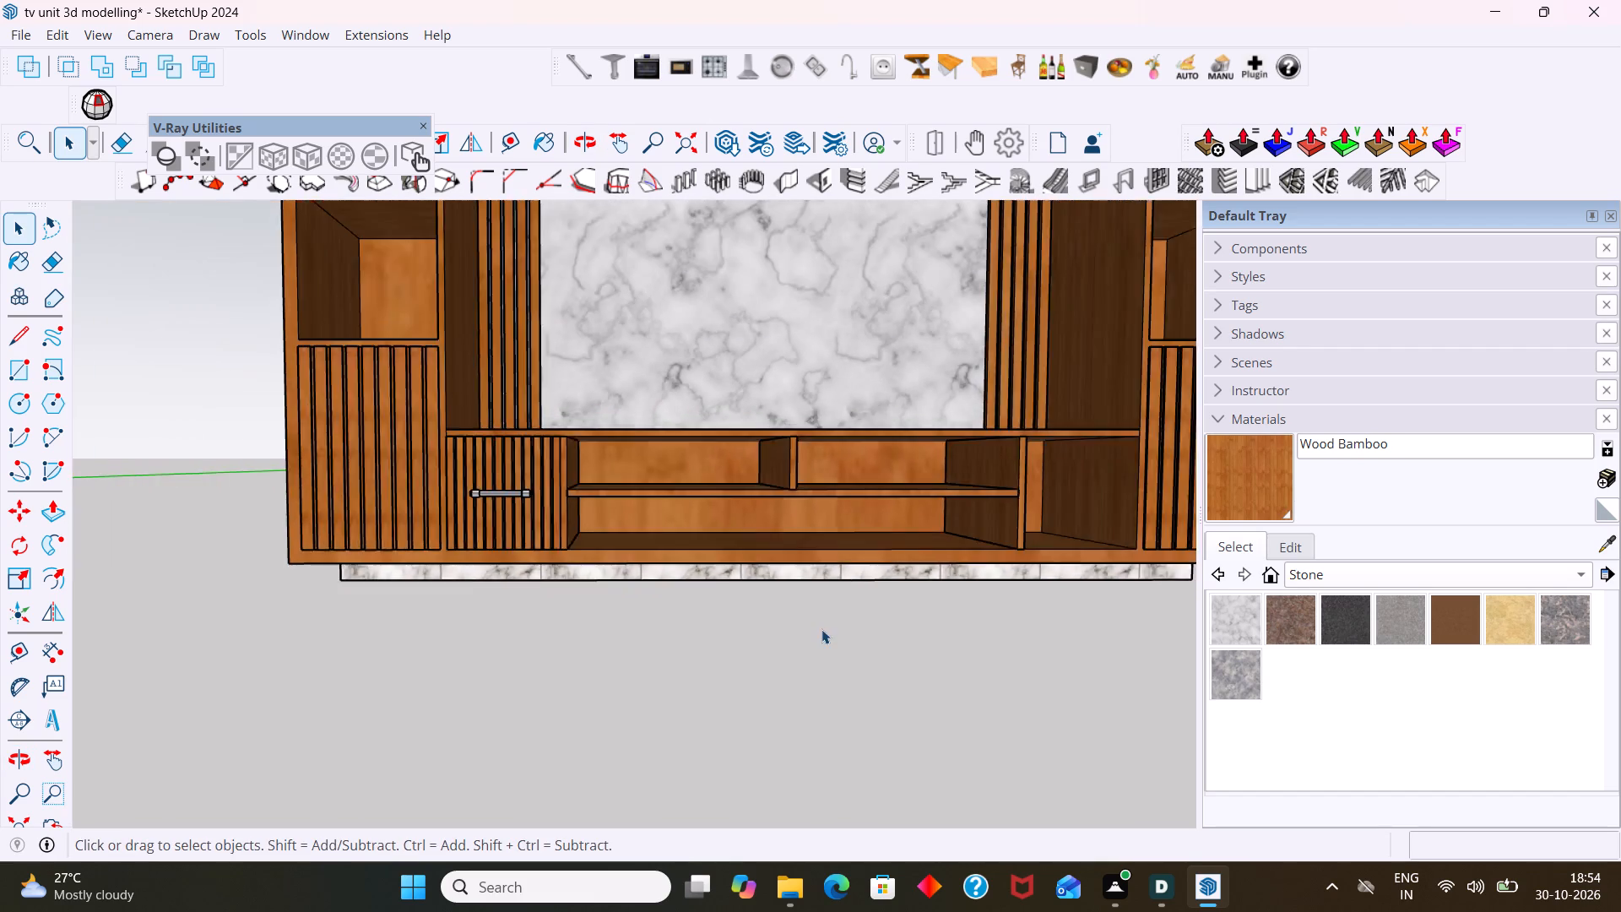
scroll(821, 629, down, 2)
middle_drag(814, 650, 772, 762)
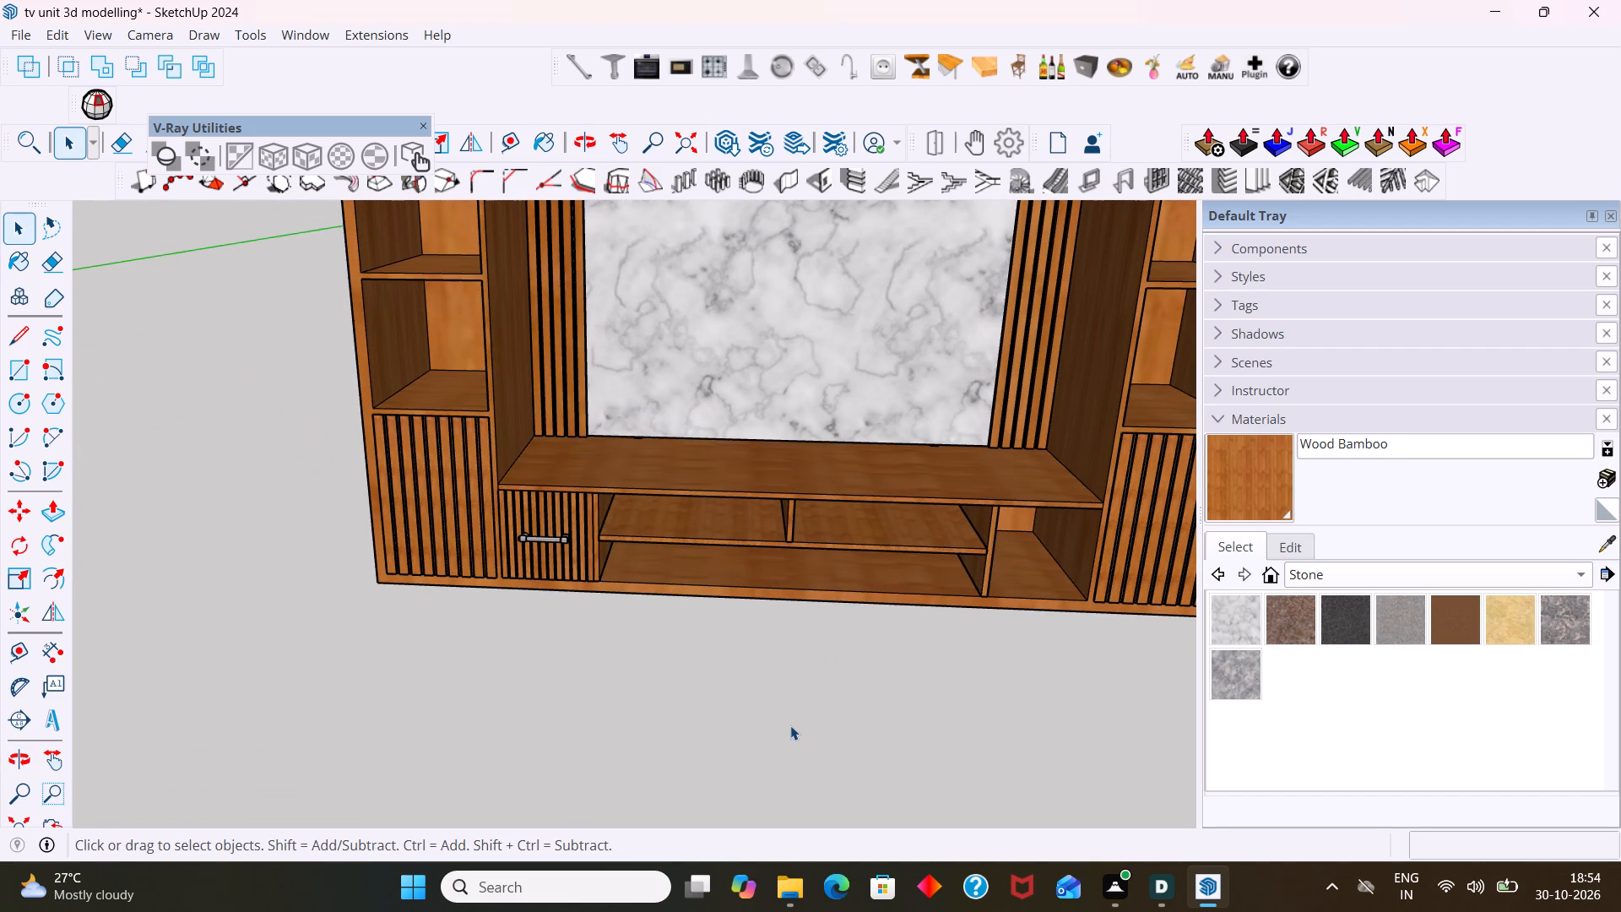
middle_drag(790, 725, 959, 736)
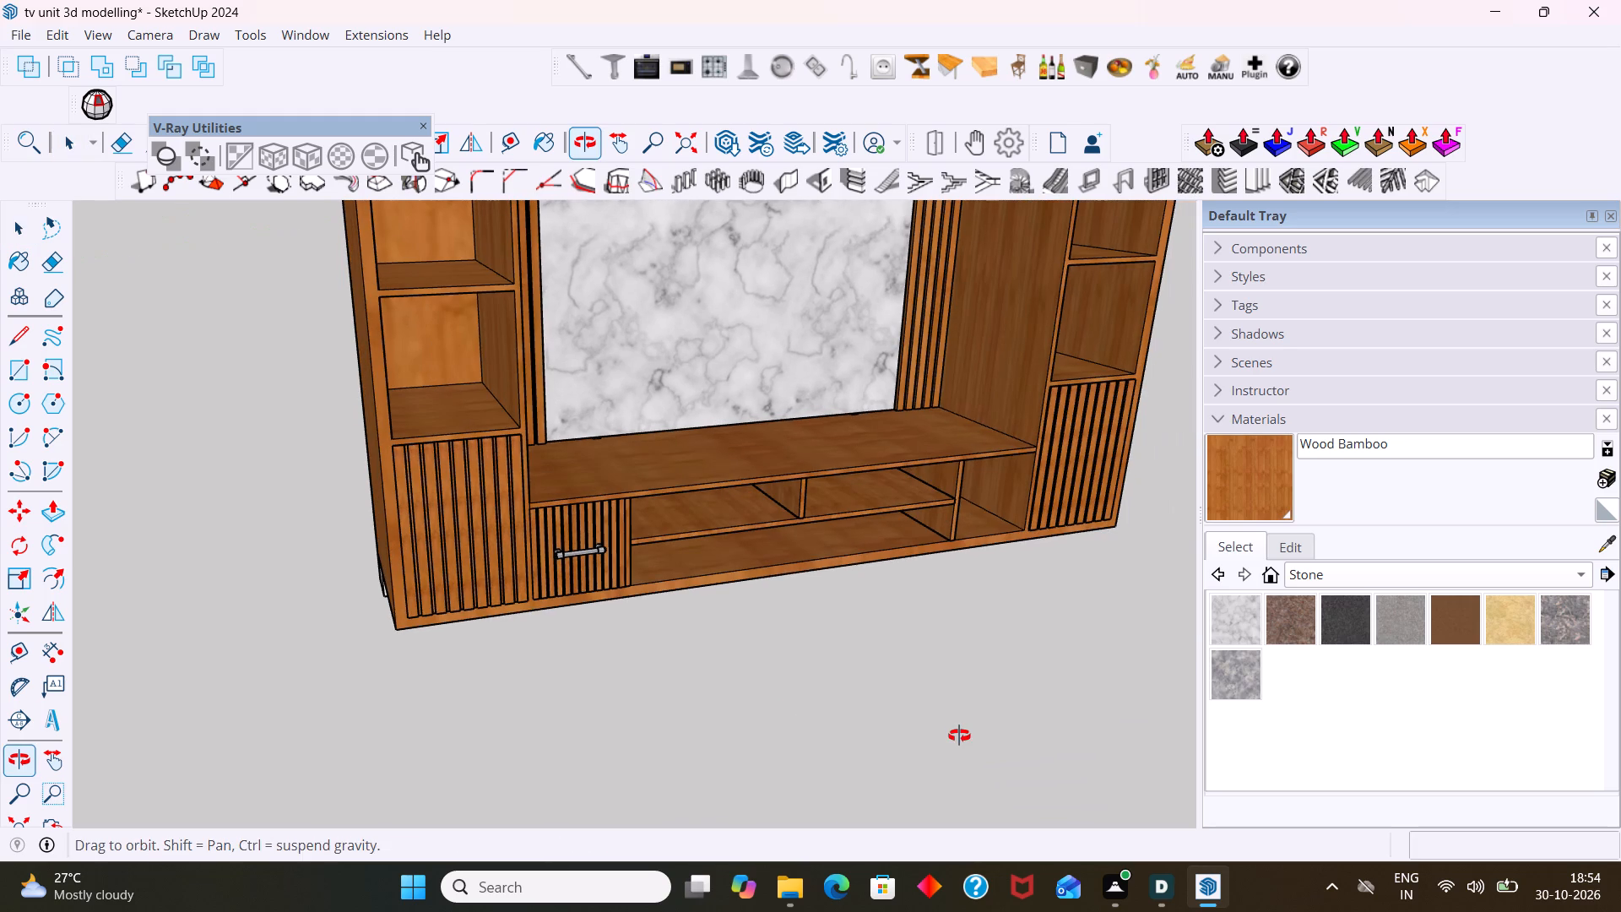
middle_drag(959, 736, 960, 736)
scroll(771, 614, up, 1)
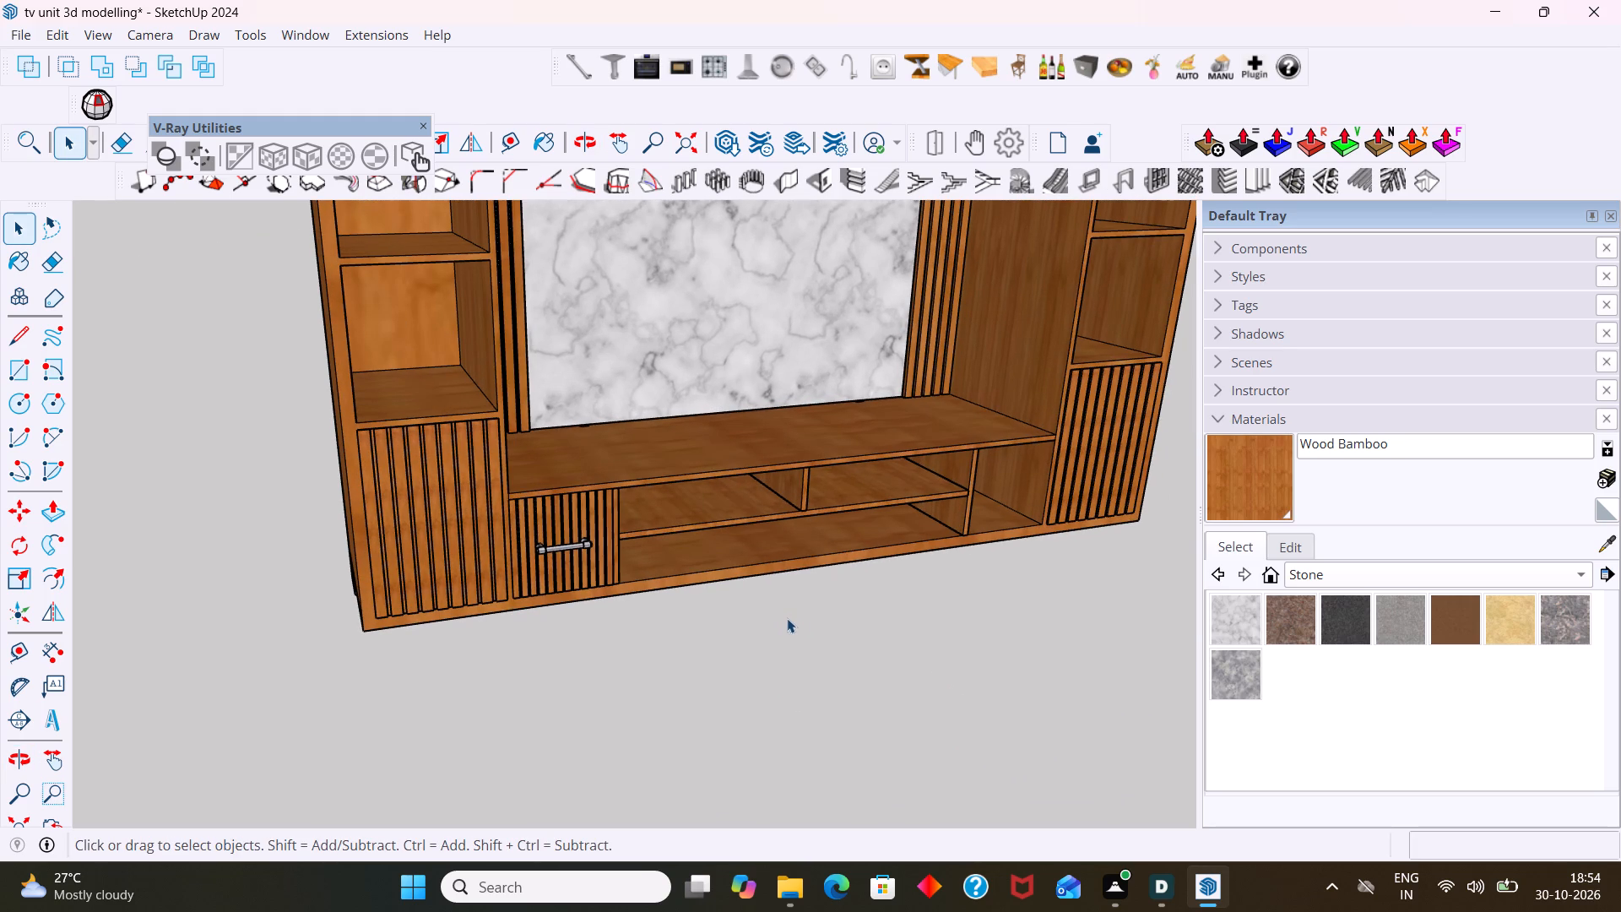
key(r)
scroll(662, 560, up, 2)
middle_drag(650, 570, 640, 570)
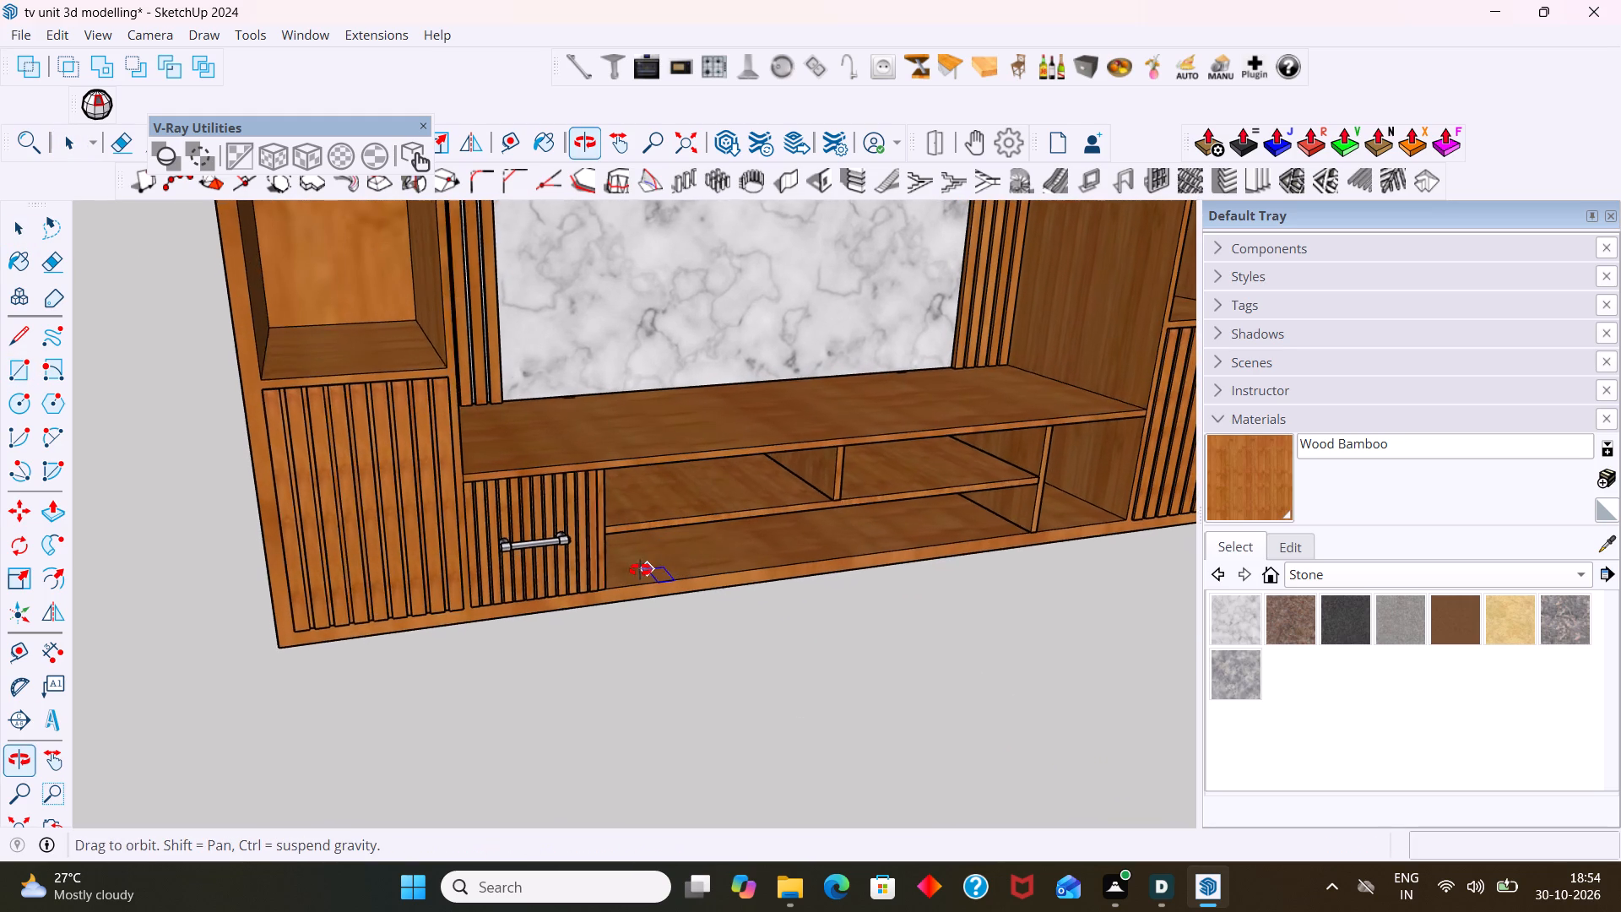
middle_drag(640, 570, 637, 576)
shift+middle_drag(646, 592, 495, 618)
scroll(491, 611, up, 6)
middle_drag(487, 579, 382, 480)
scroll(325, 469, up, 3)
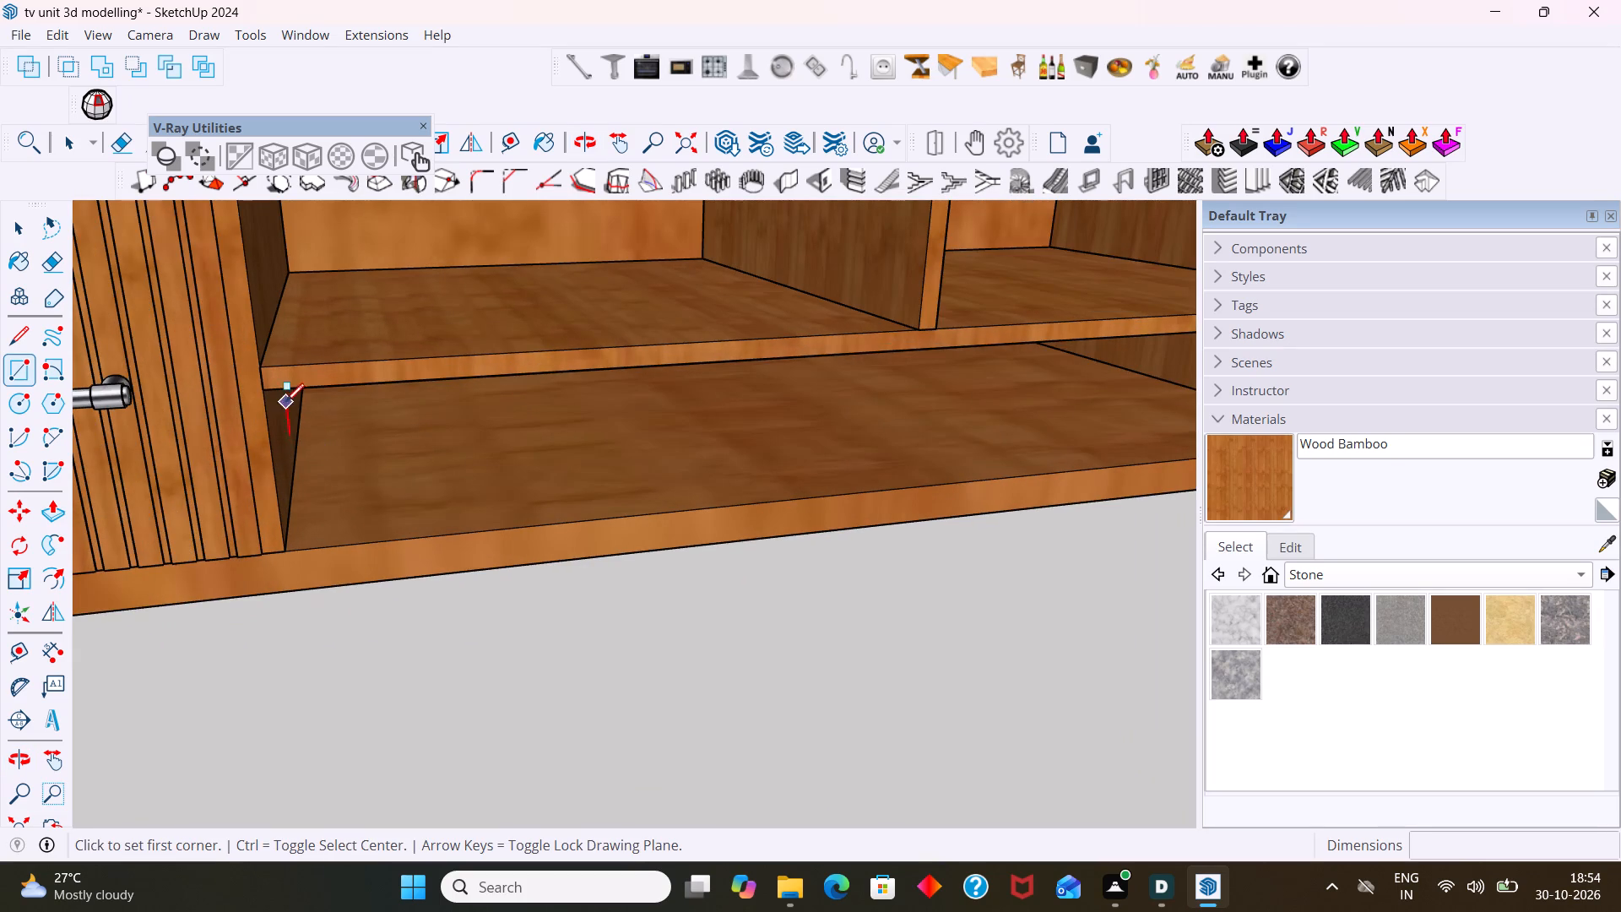
click(263, 393)
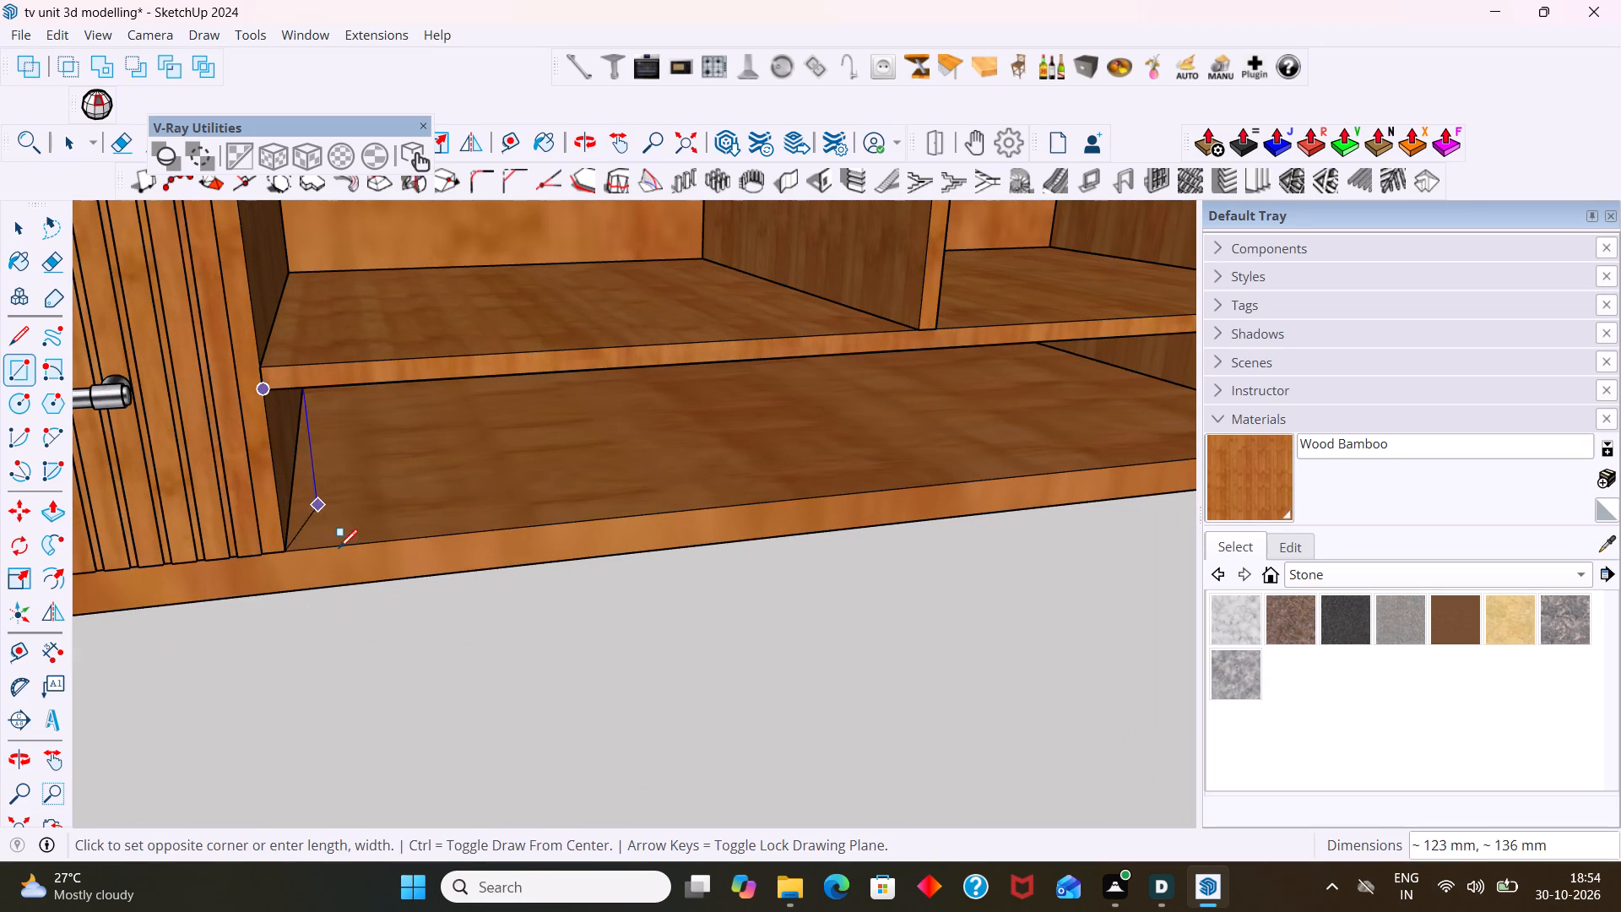
scroll(540, 562, down, 2)
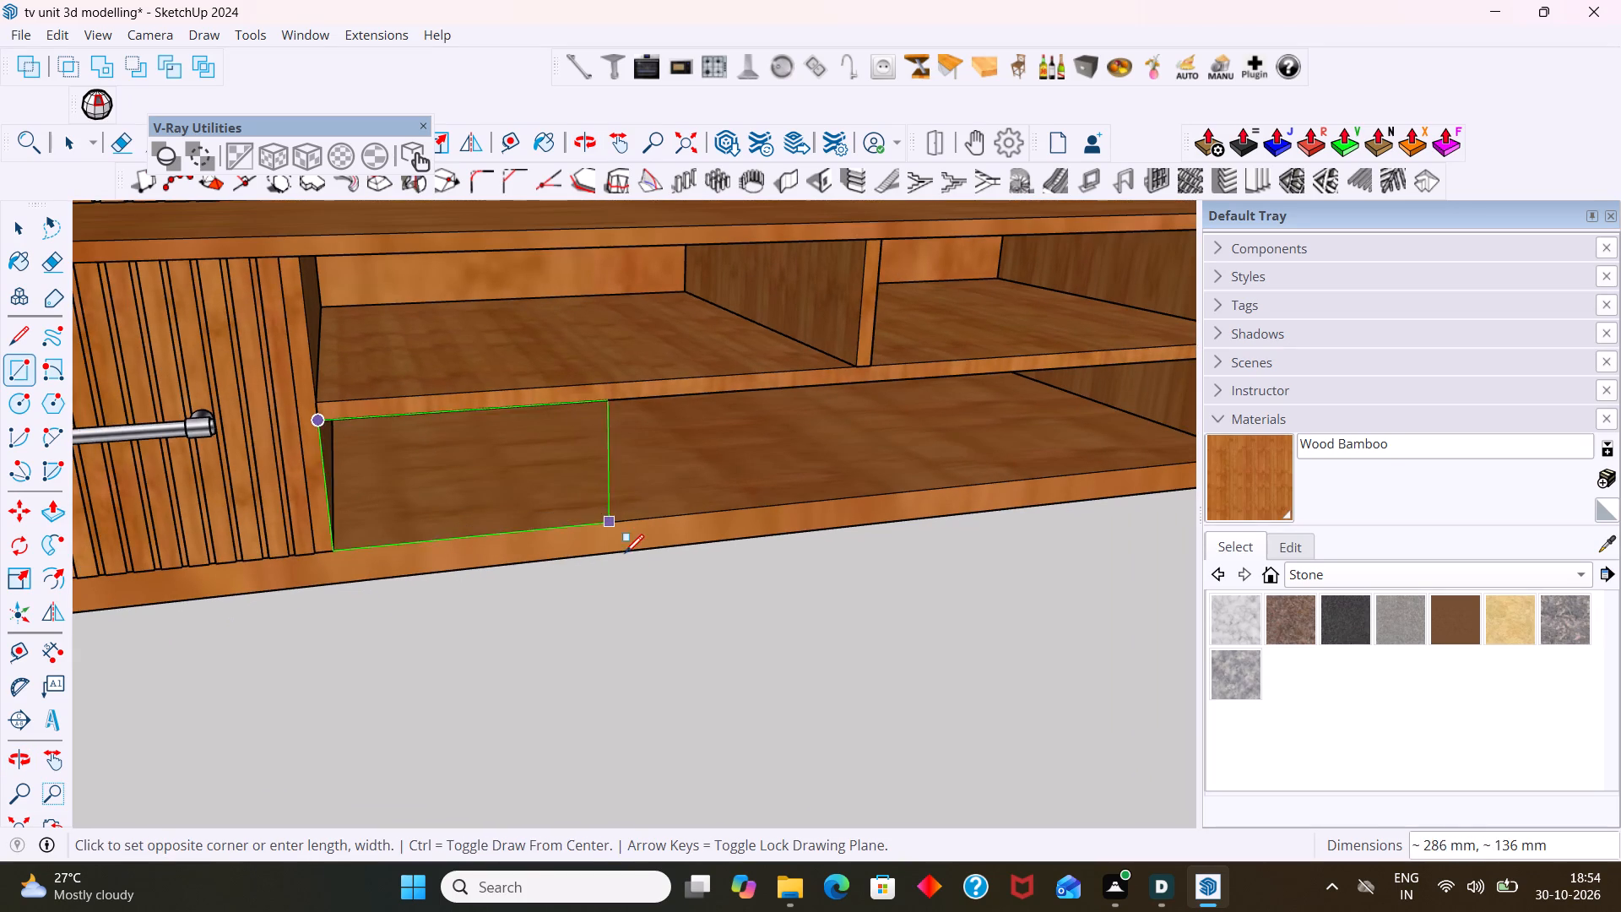
shift+middle_drag(643, 566, 215, 519)
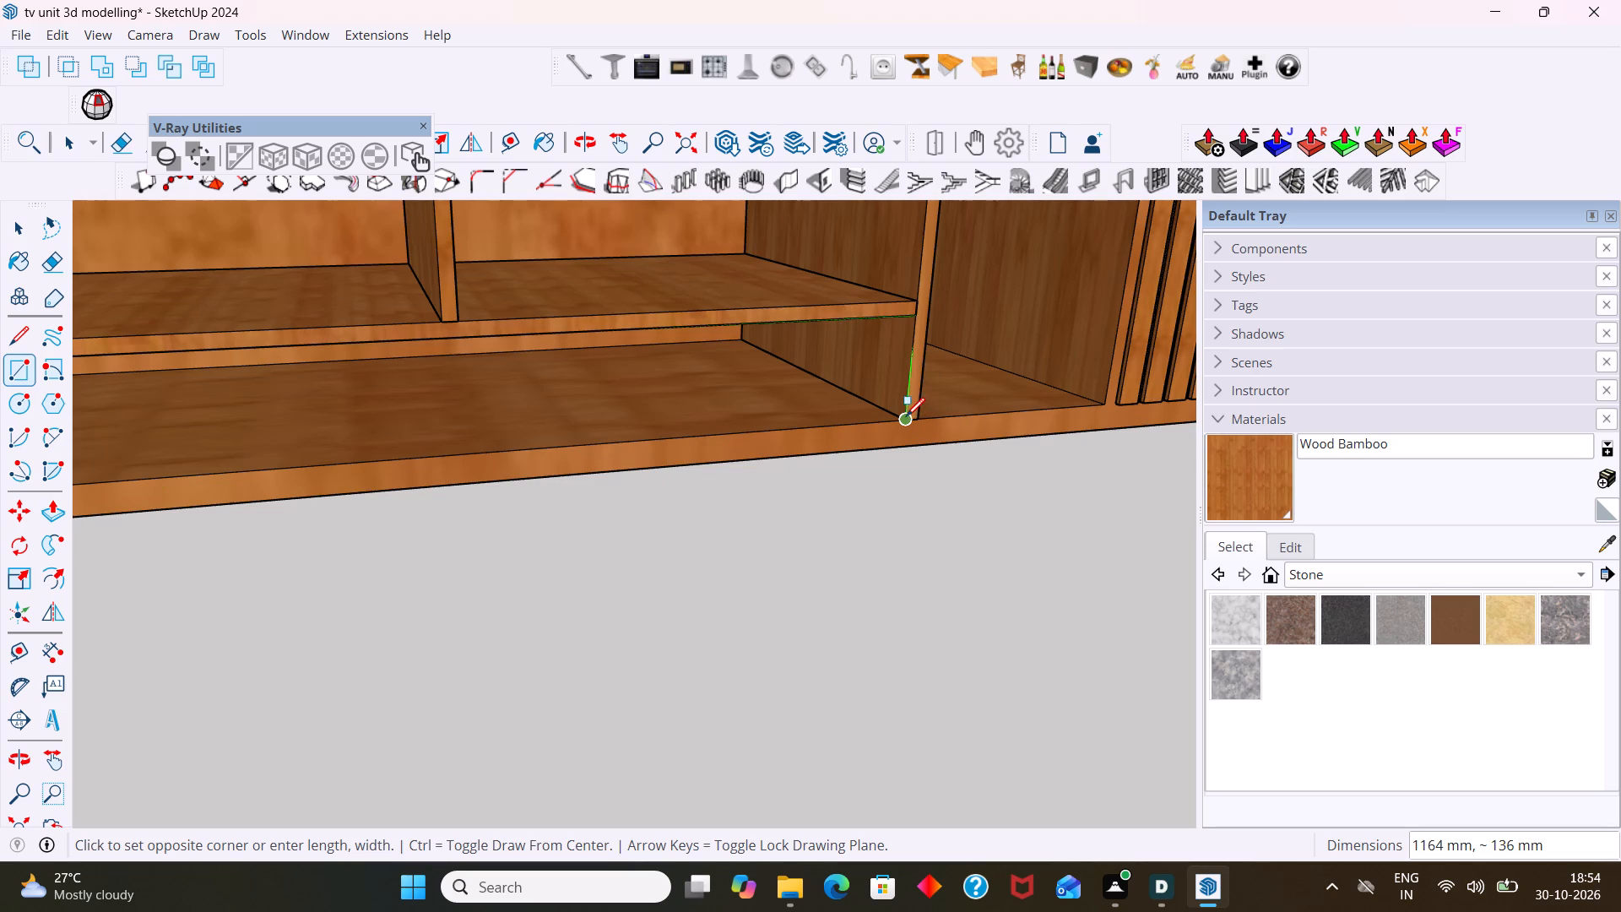
click(900, 423)
key(space)
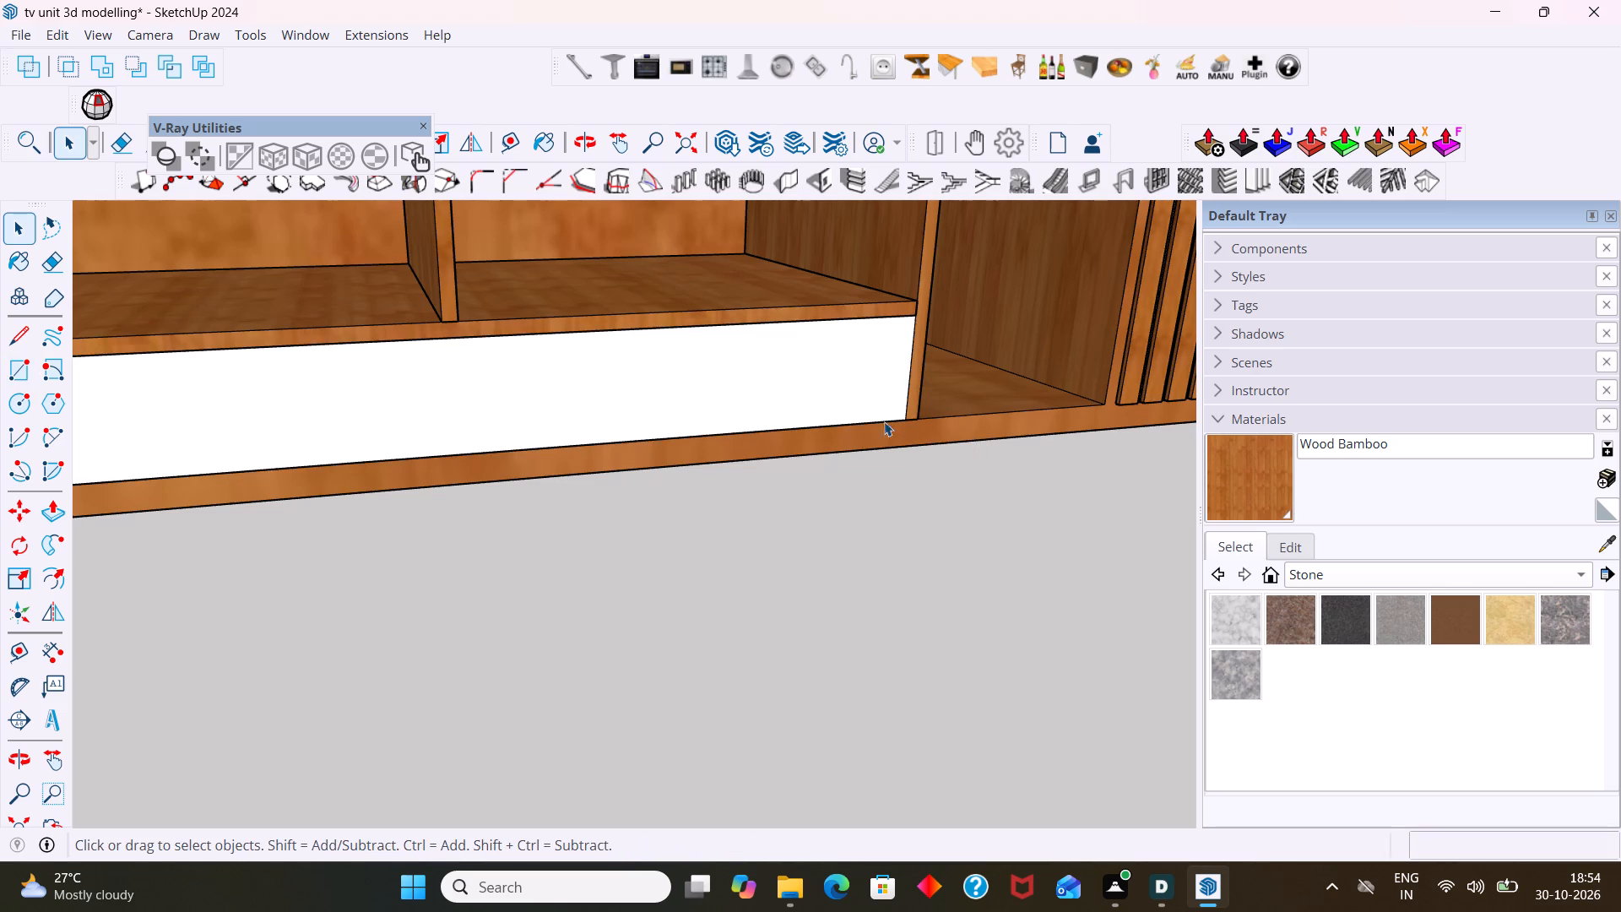
Make the new rectangle below the middle shelf, face and edges together, into a group.
double_click(847, 400)
right_click(847, 399)
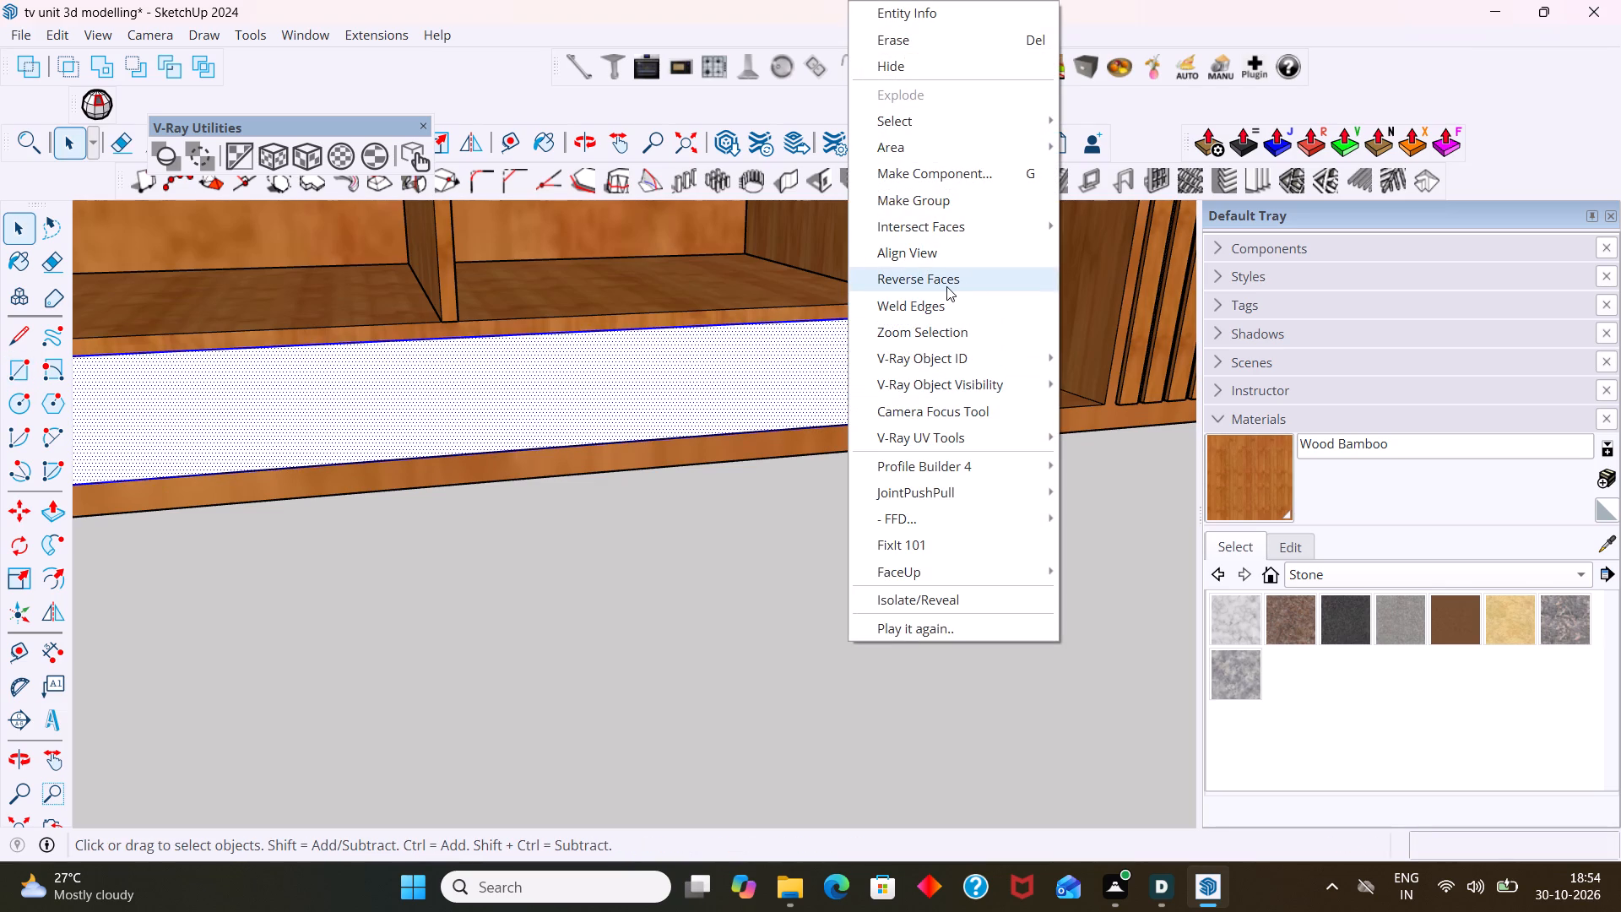
click(946, 199)
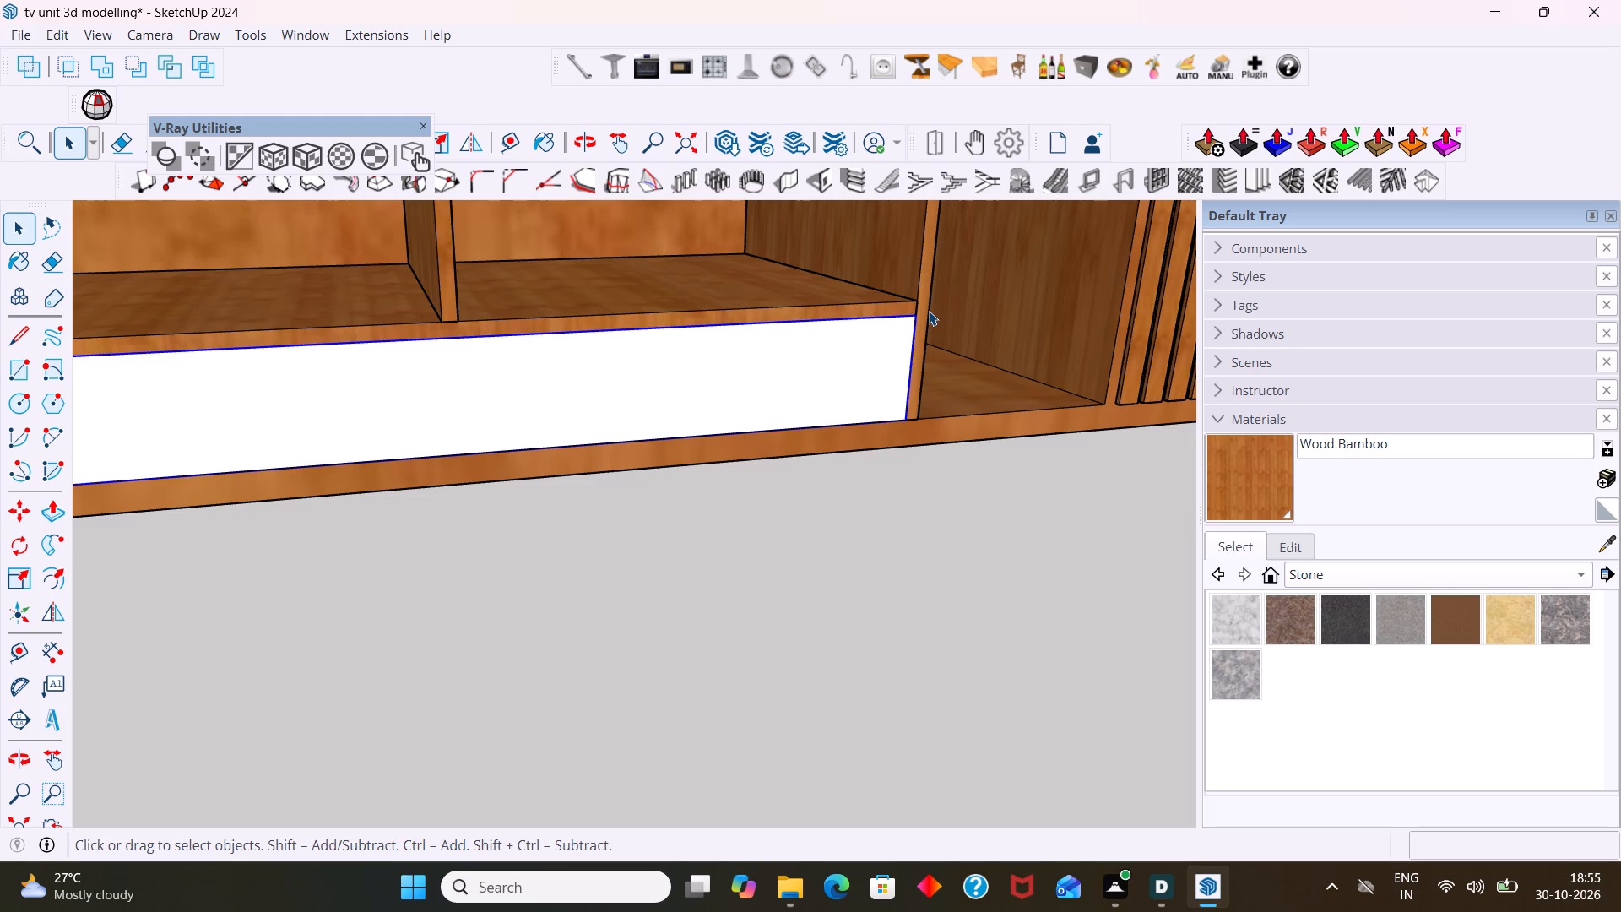
Inside the new group, Push/Pull the rectangle forward 18 mm to form the front panel below the middle shelf.
scroll(867, 497, down, 3)
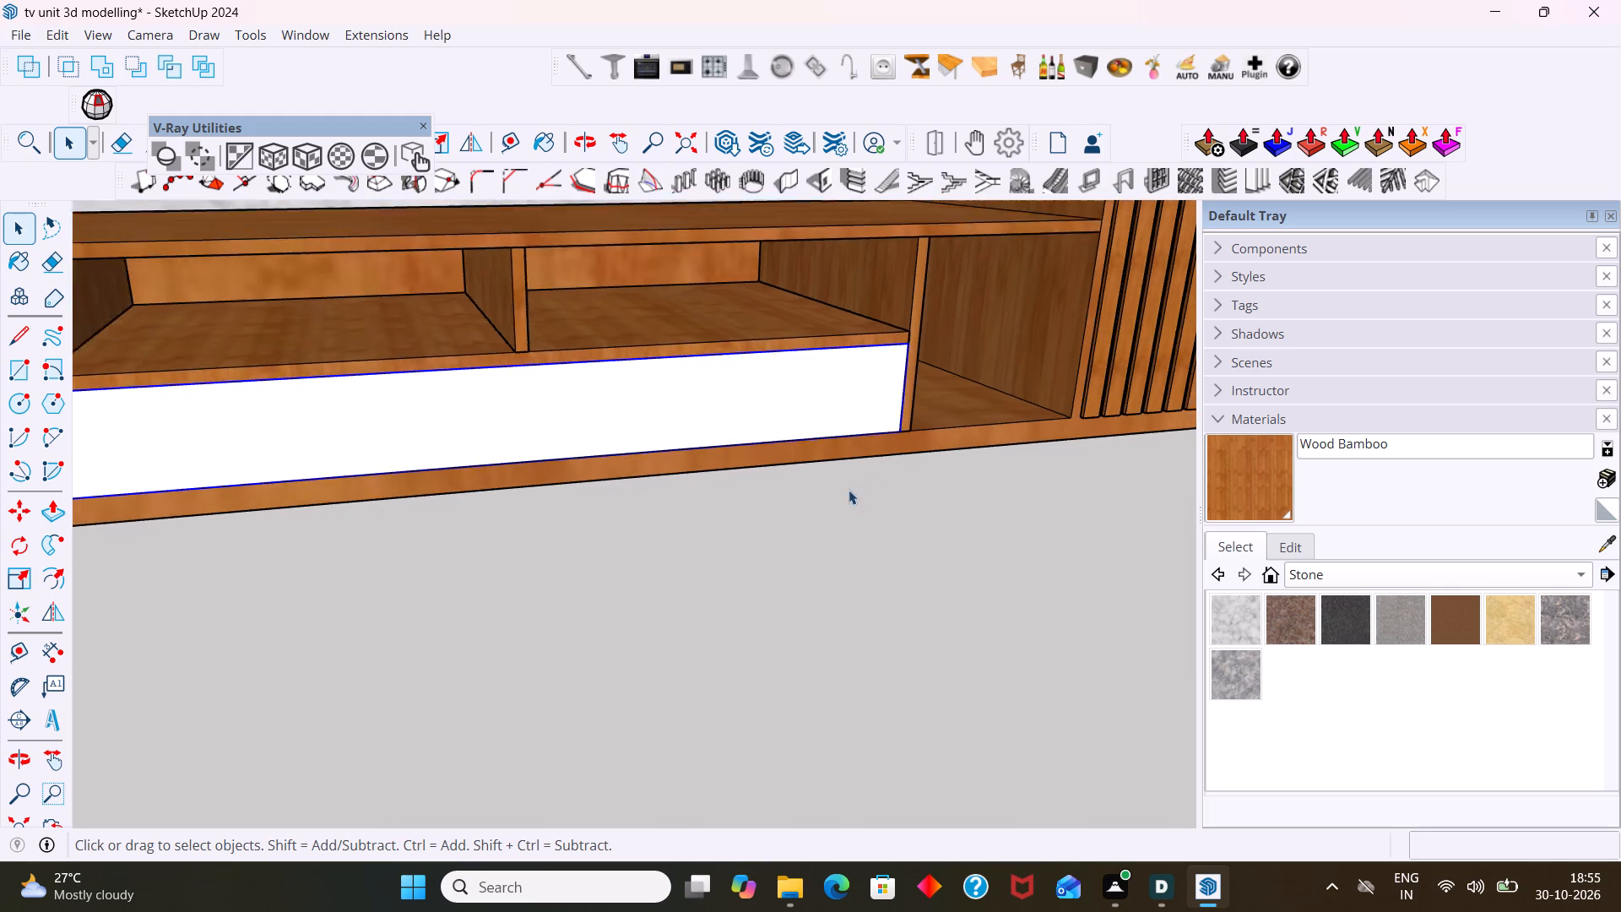
scroll(848, 490, down, 2)
middle_drag(836, 527, 1062, 551)
scroll(505, 599, up, 8)
middle_drag(348, 495, 488, 511)
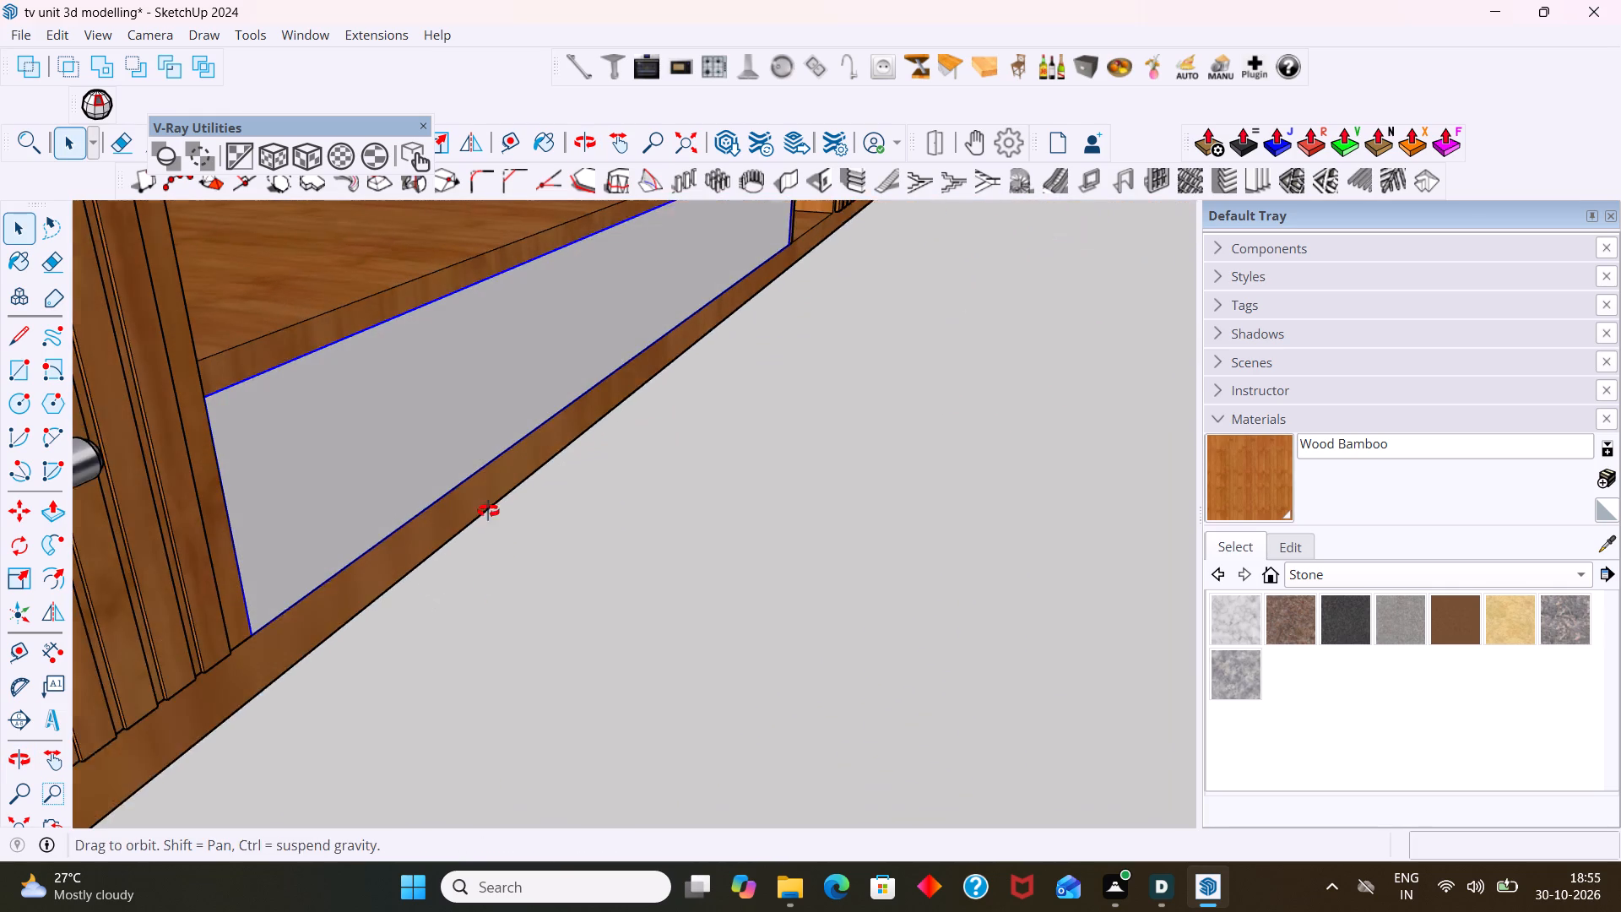
middle_drag(488, 511, 489, 511)
scroll(400, 518, up, 2)
triple_click(333, 502)
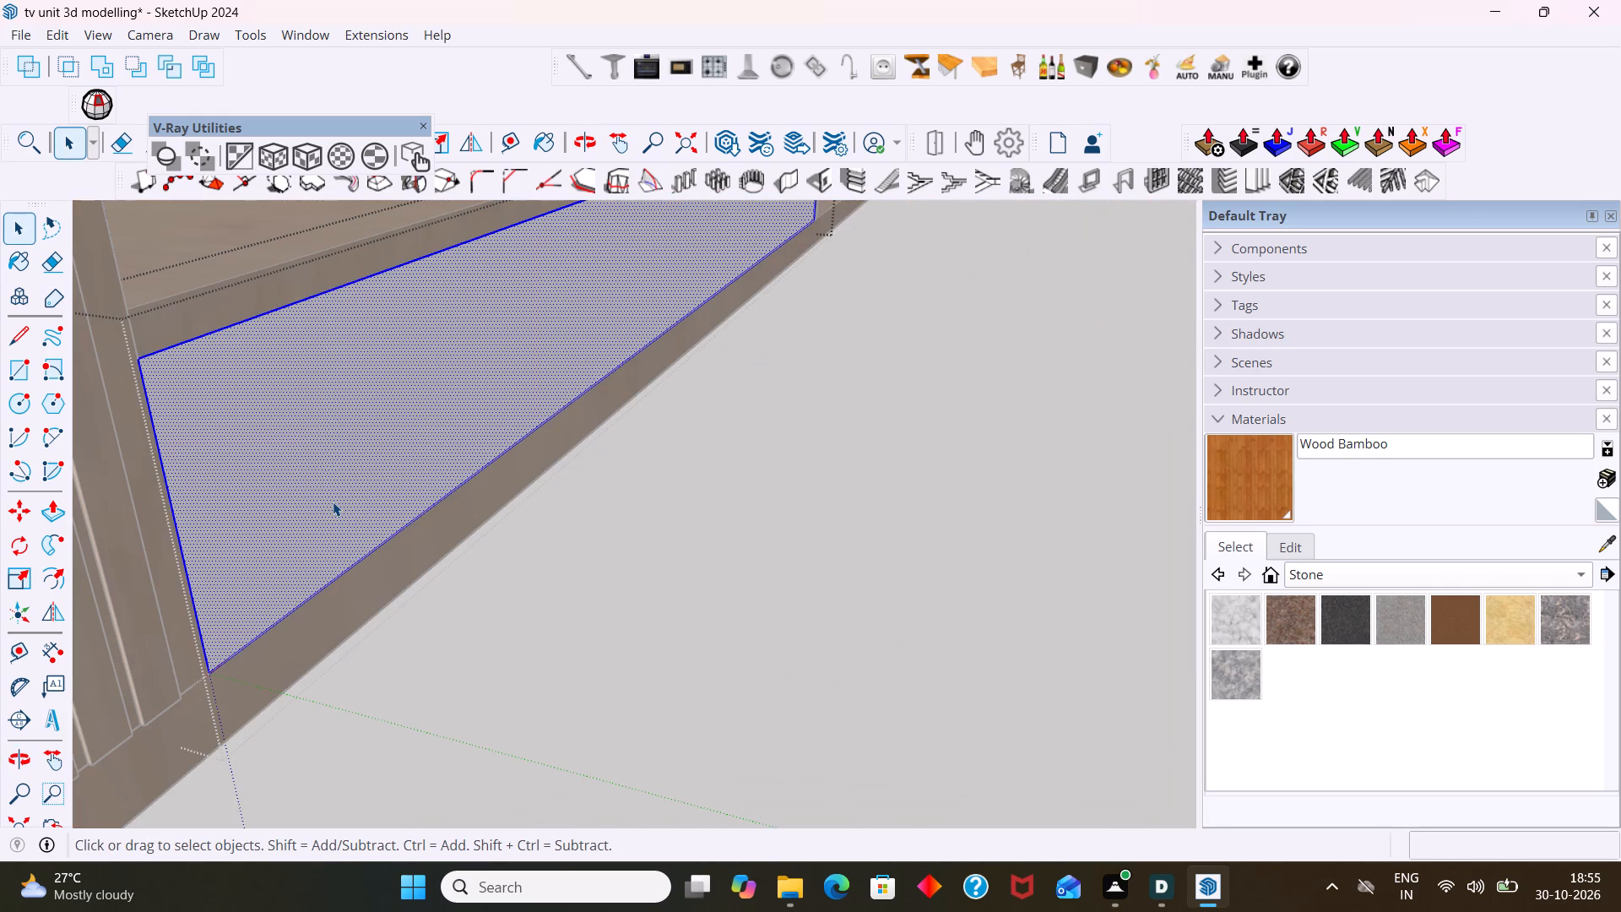
key(p)
click(333, 501)
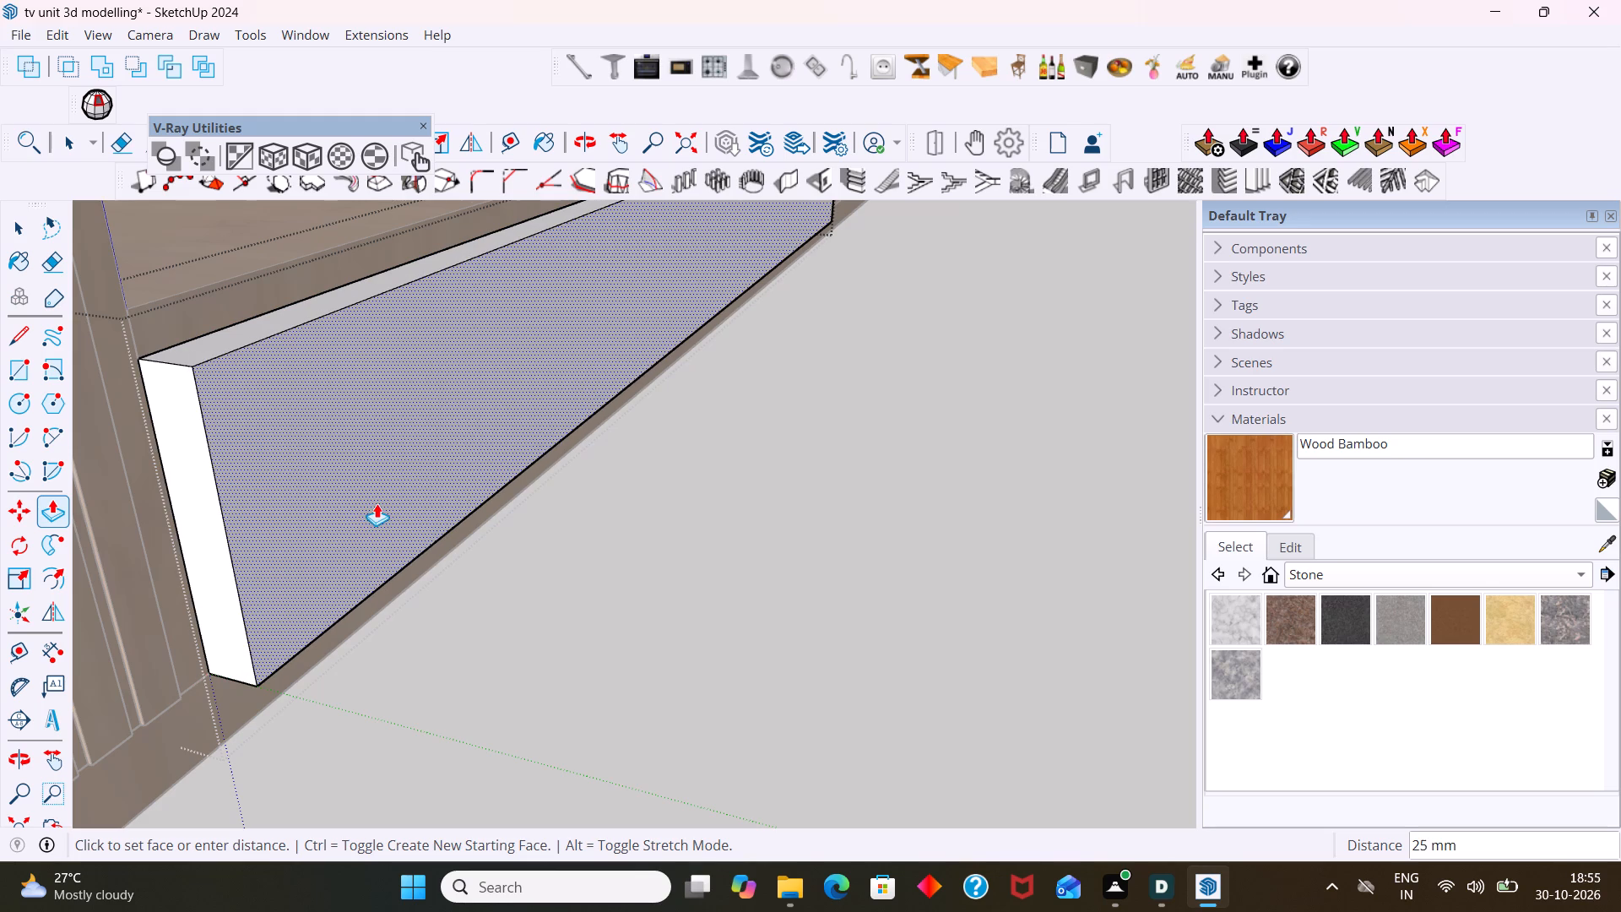
key(1)
key(8)
key(Return)
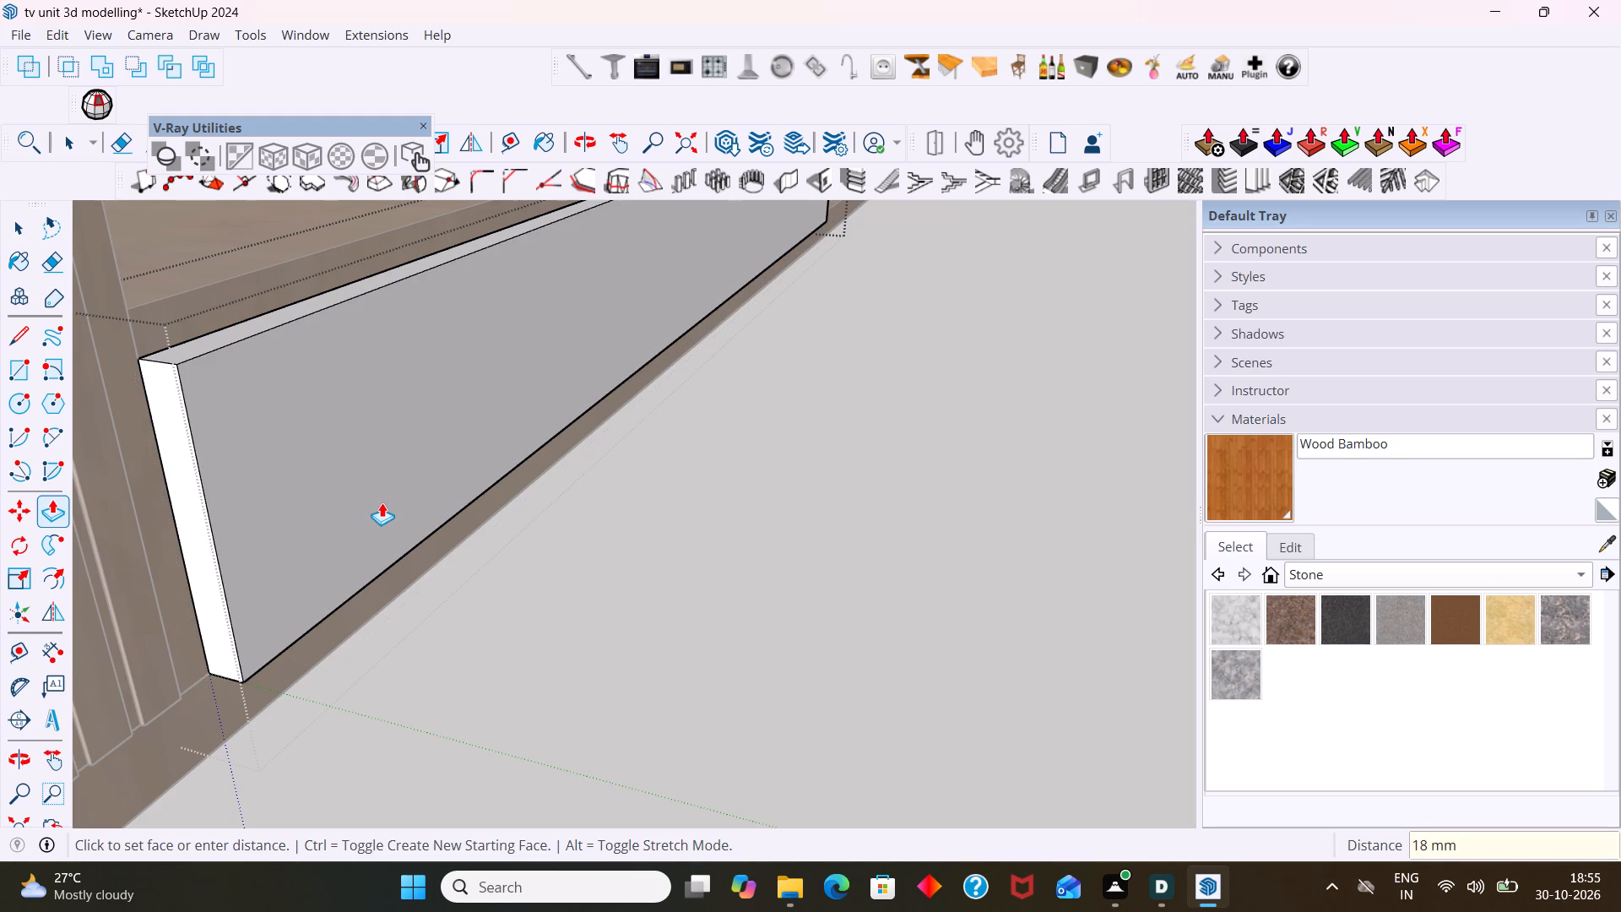
scroll(267, 658, down, 7)
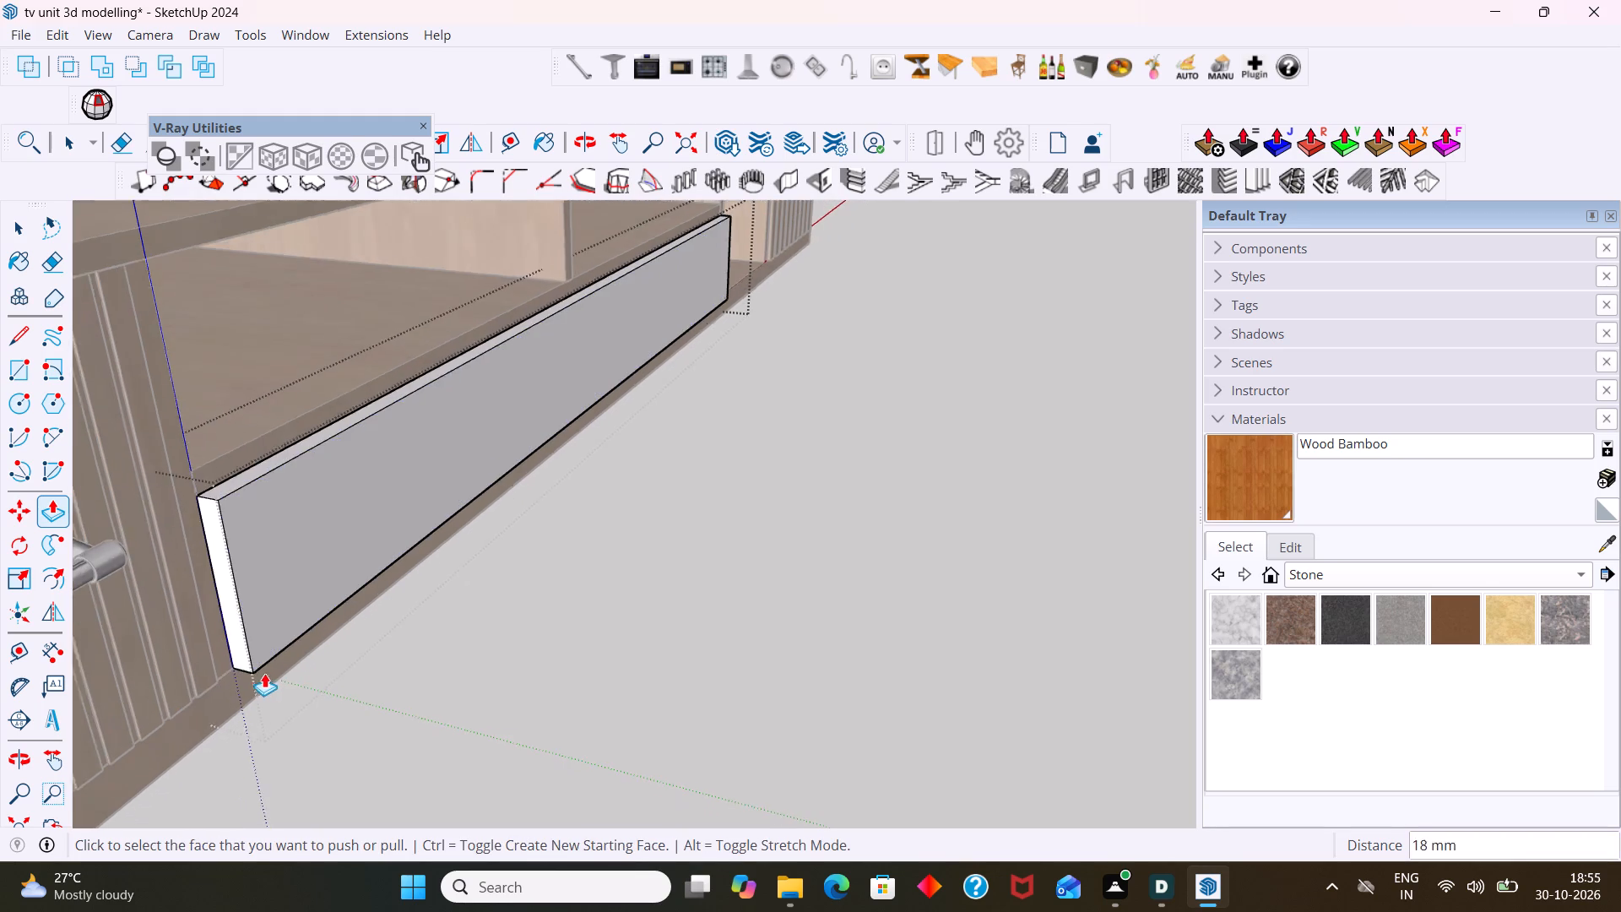
middle_drag(344, 670, 478, 696)
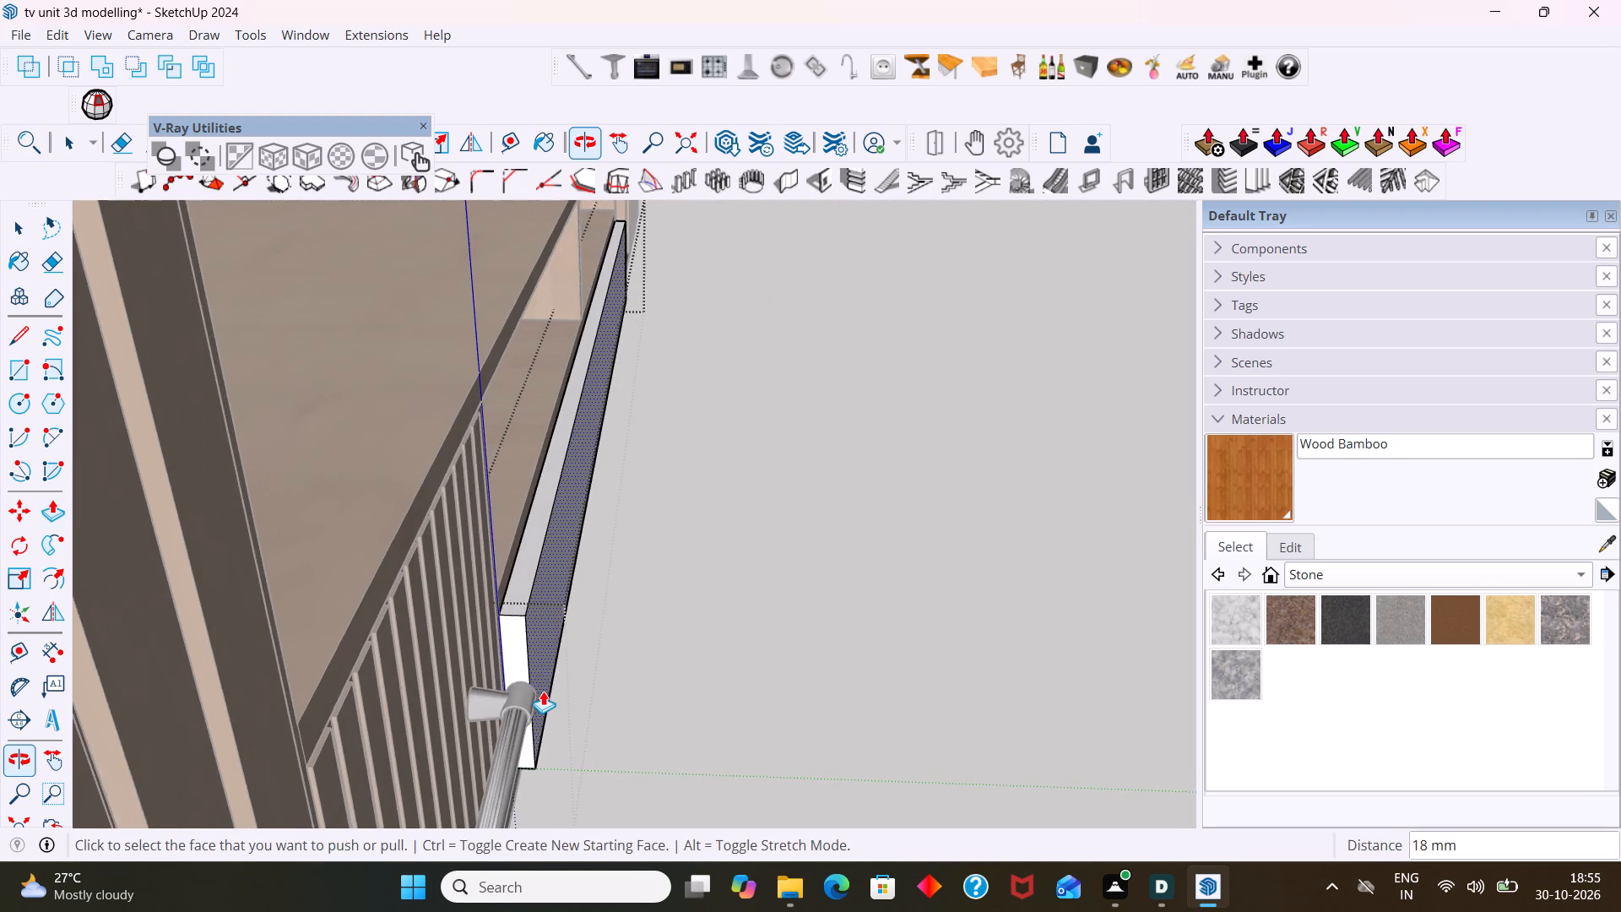
scroll(544, 684, up, 2)
middle_drag(675, 663, 474, 662)
scroll(477, 654, down, 2)
scroll(221, 607, up, 3)
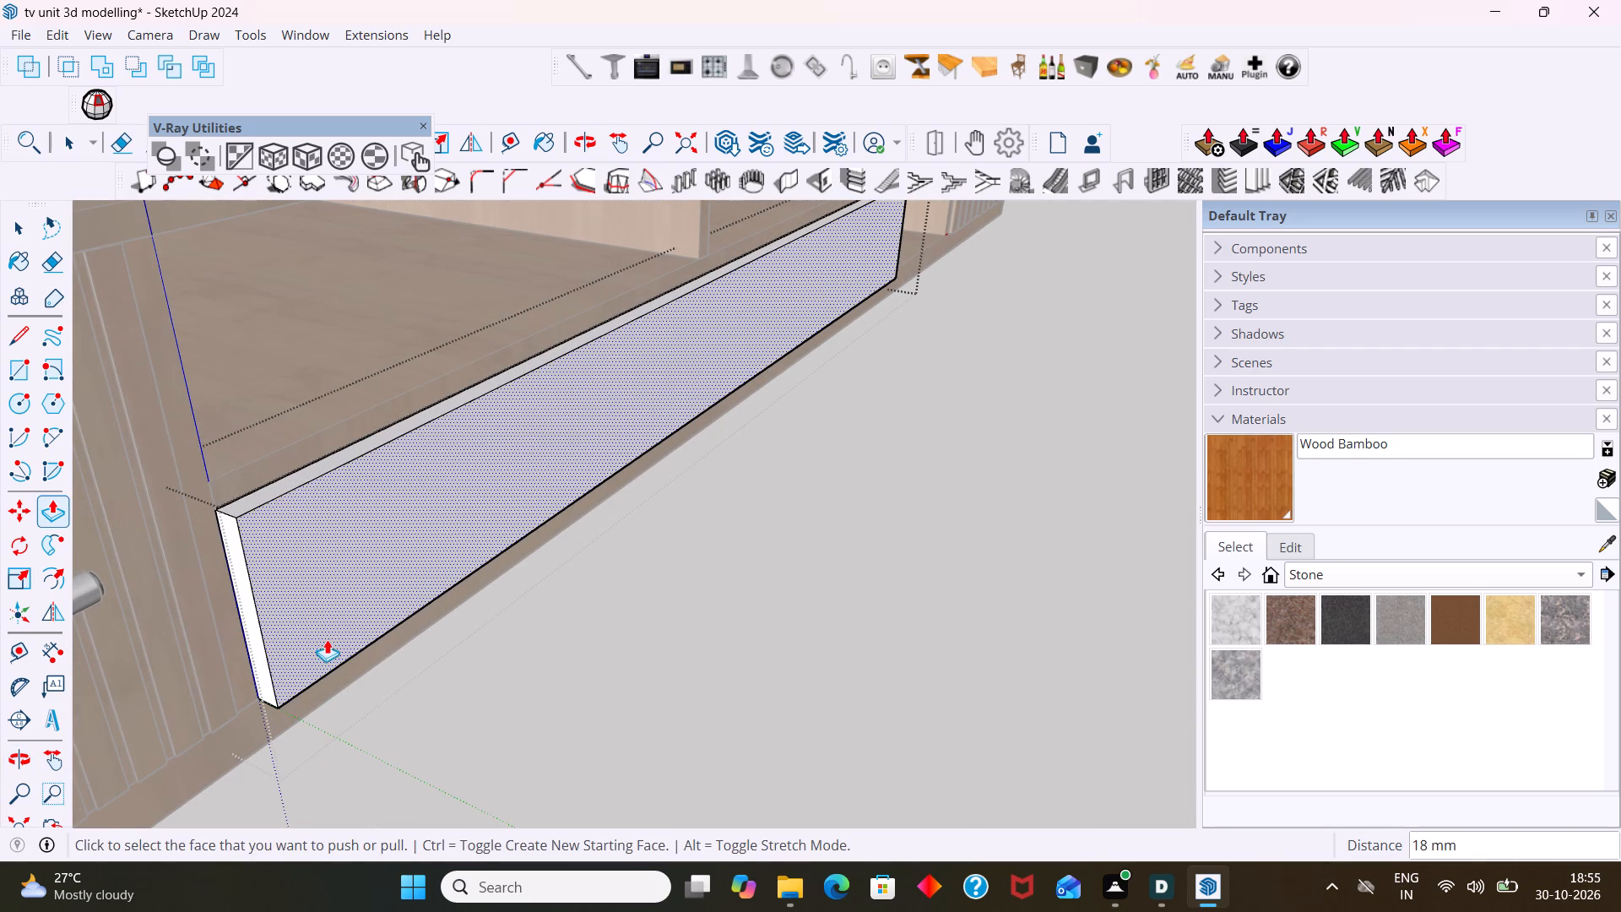
key(space)
click(739, 700)
Reopen the panel group and Push/Pull its end face beside the louvered drawer by 3 mm.
scroll(745, 693, down, 2)
click(513, 537)
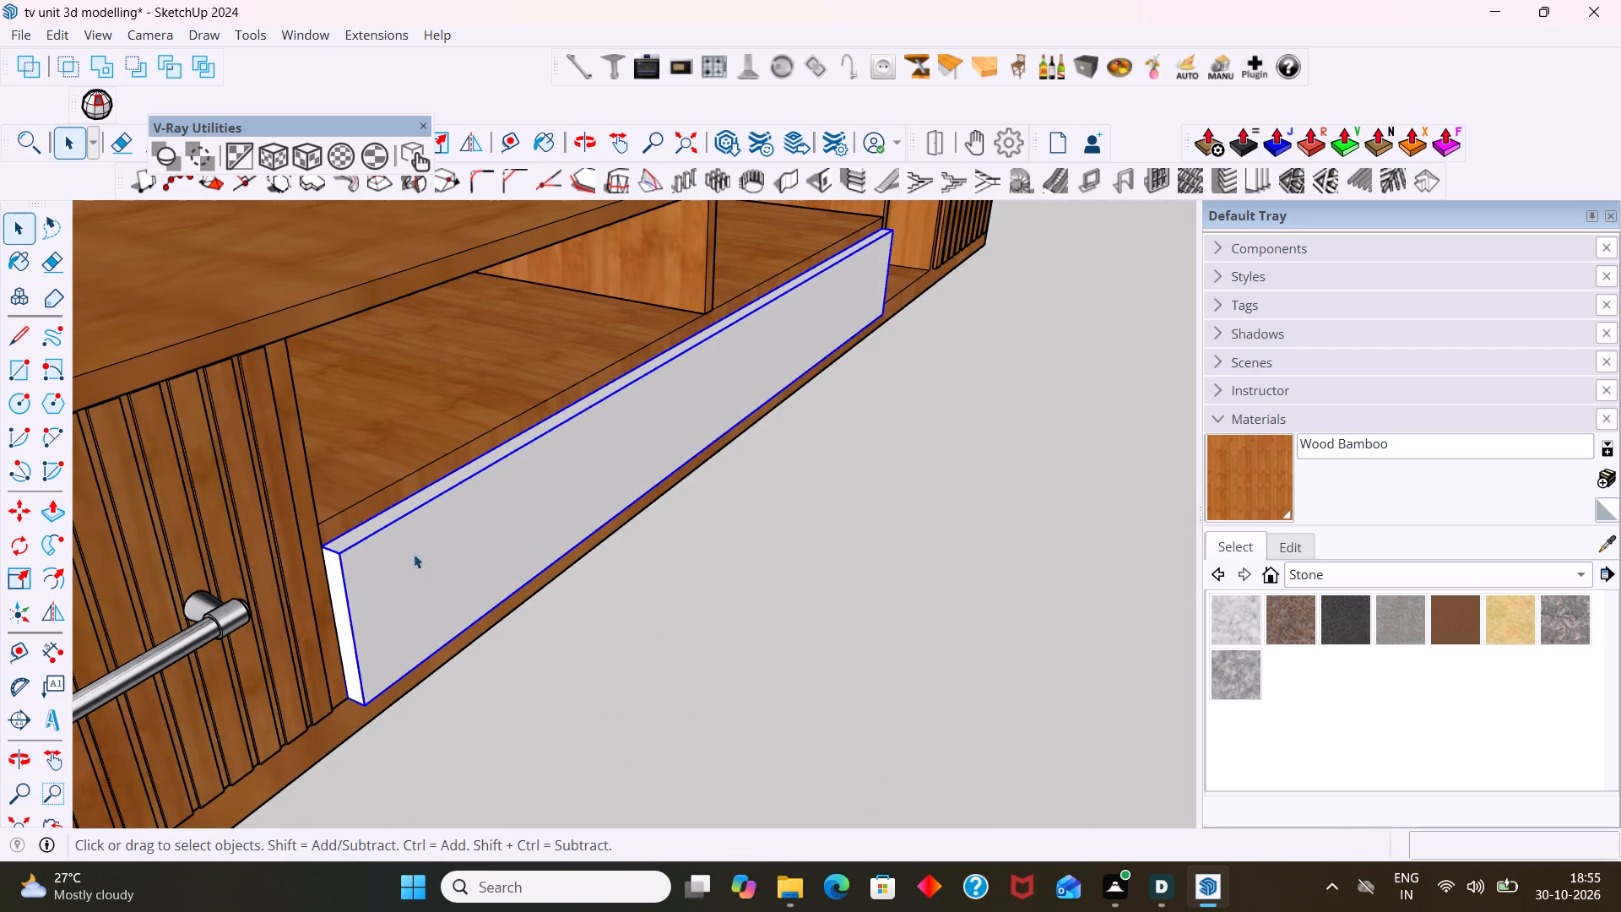
scroll(347, 592, up, 4)
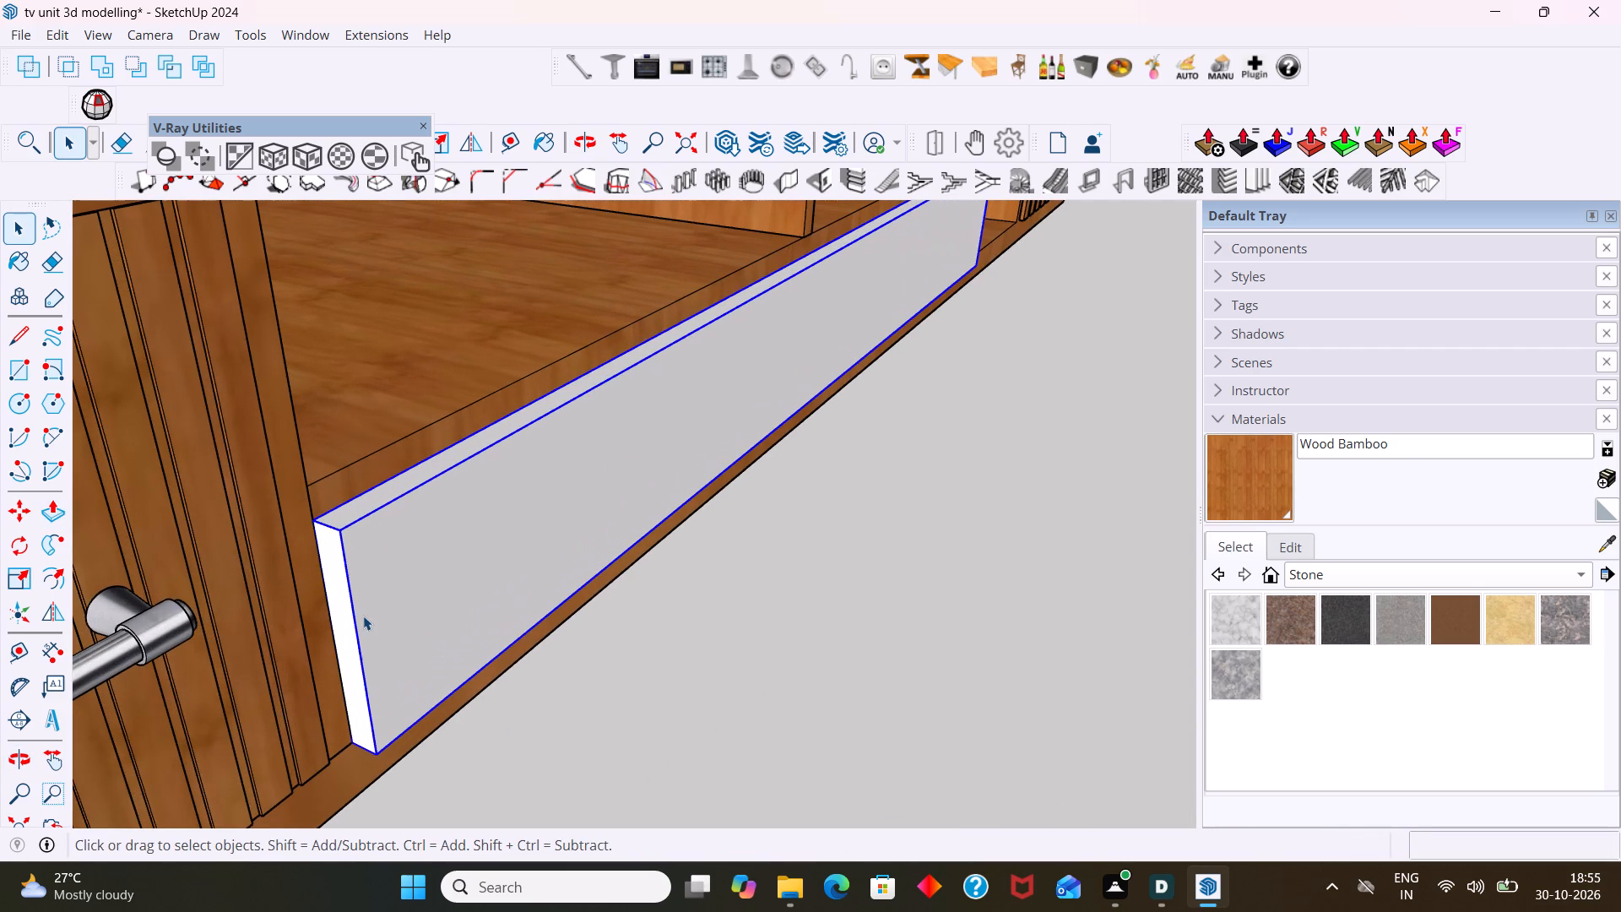
click(361, 625)
double_click(363, 625)
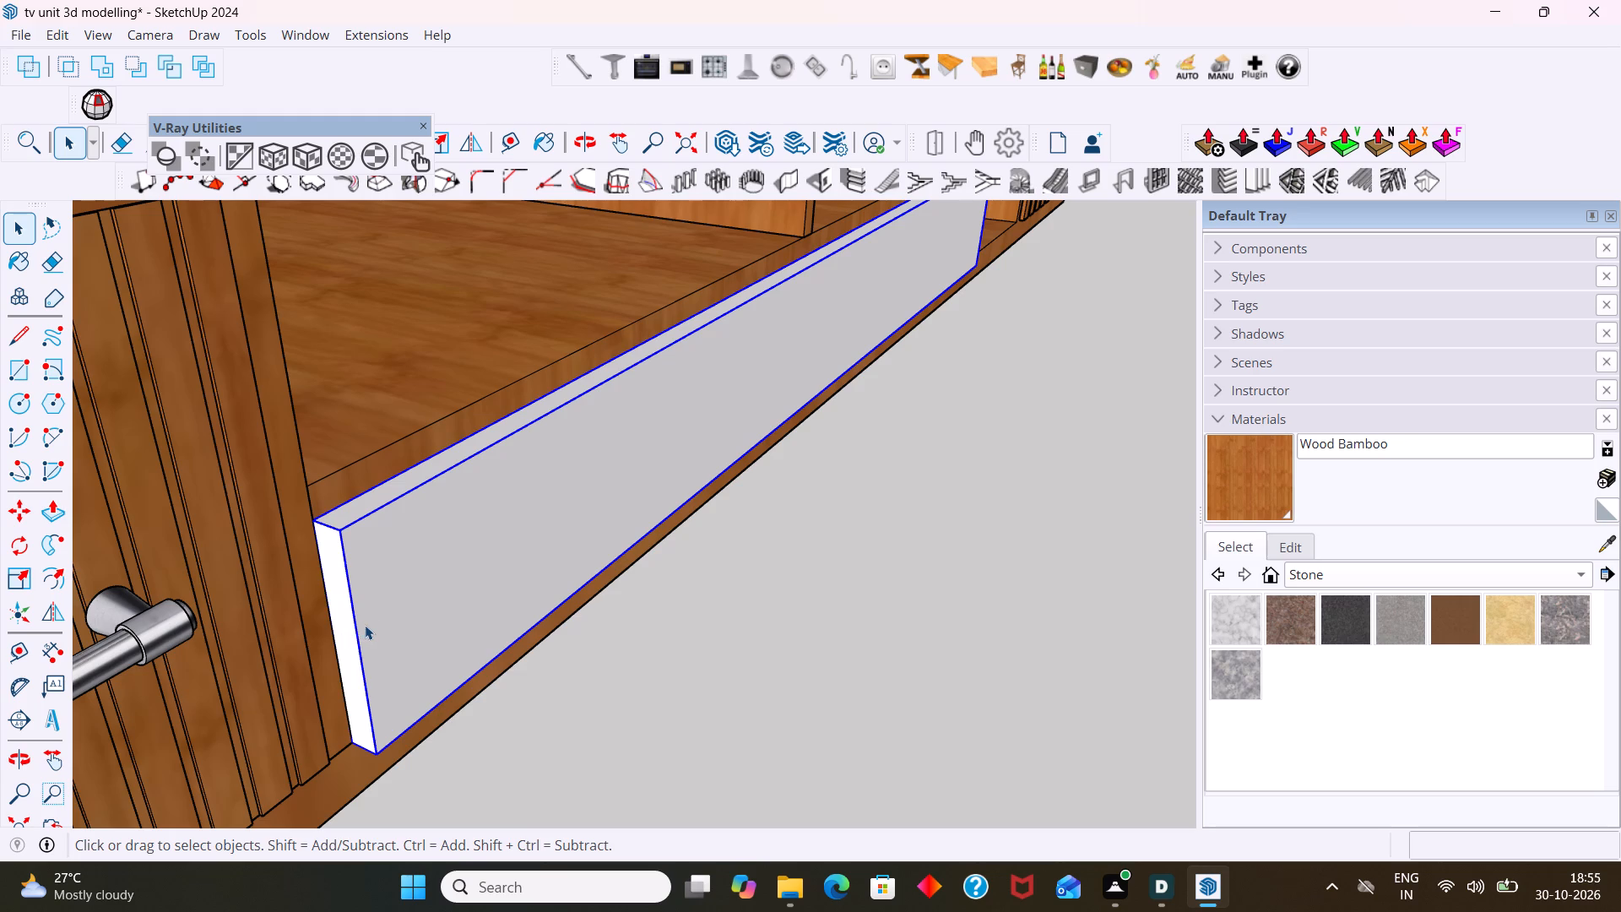
double_click(345, 638)
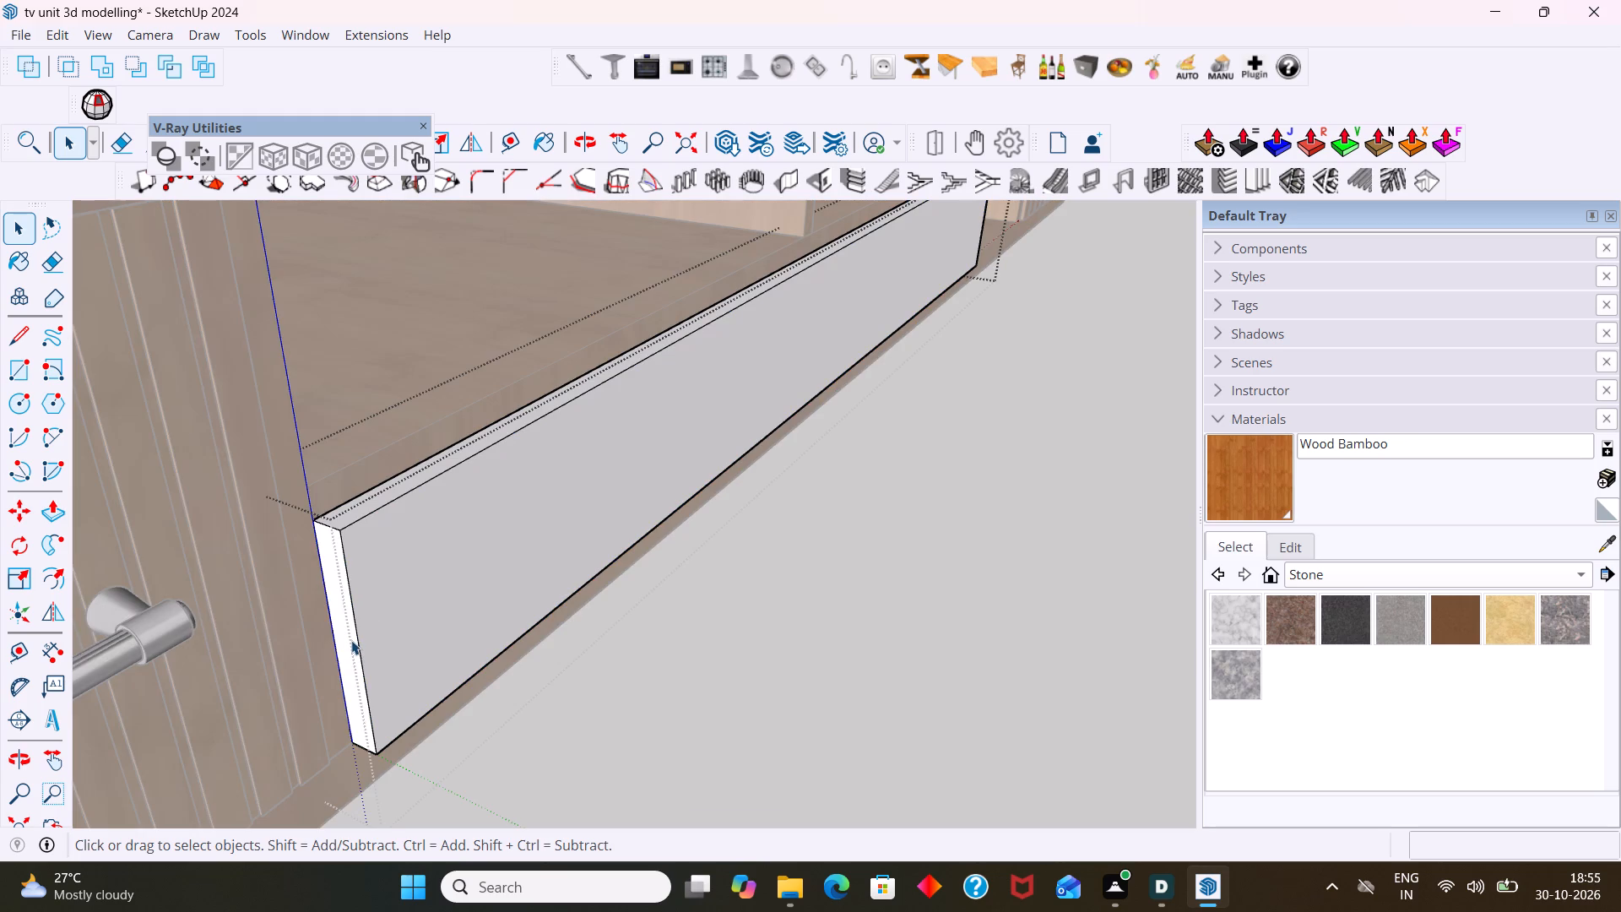
key(p)
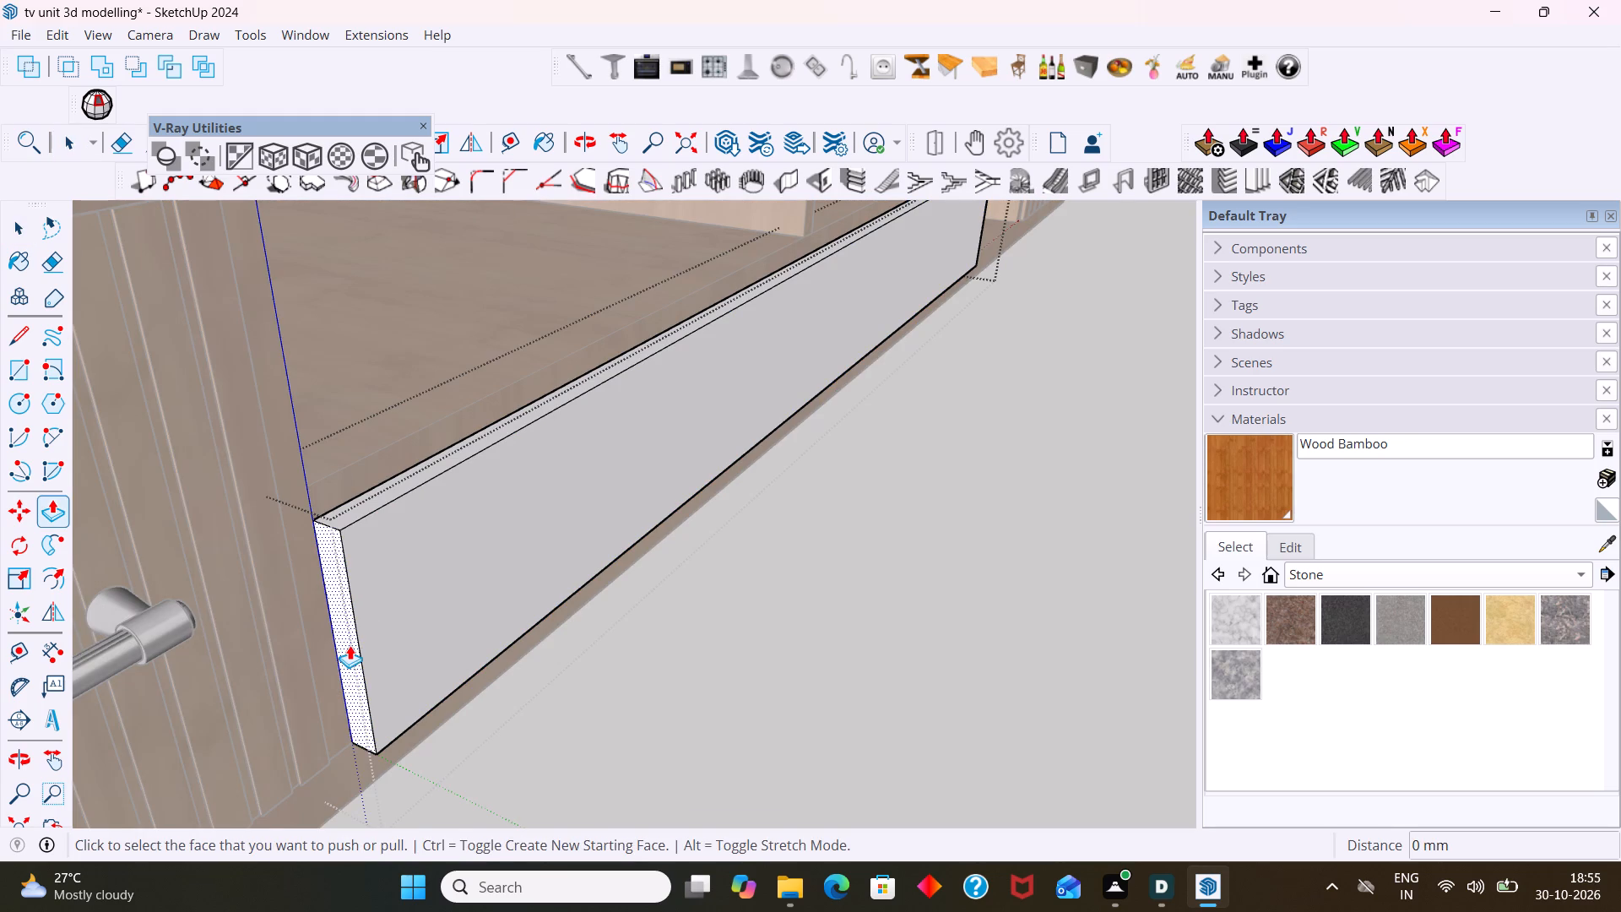
click(350, 645)
key(3)
key(Return)
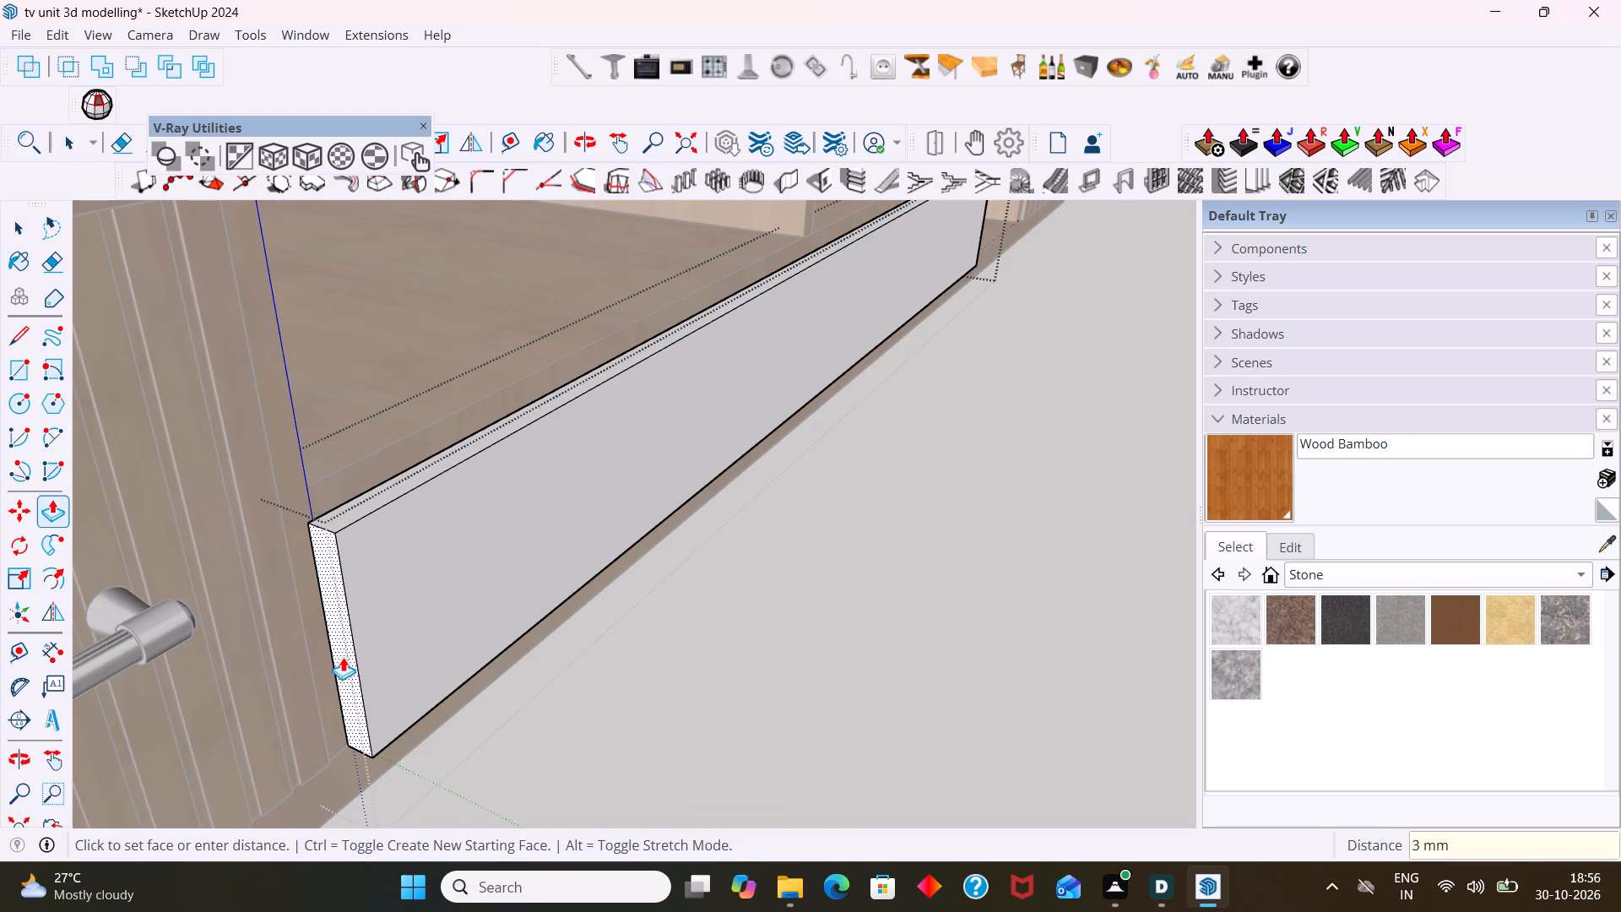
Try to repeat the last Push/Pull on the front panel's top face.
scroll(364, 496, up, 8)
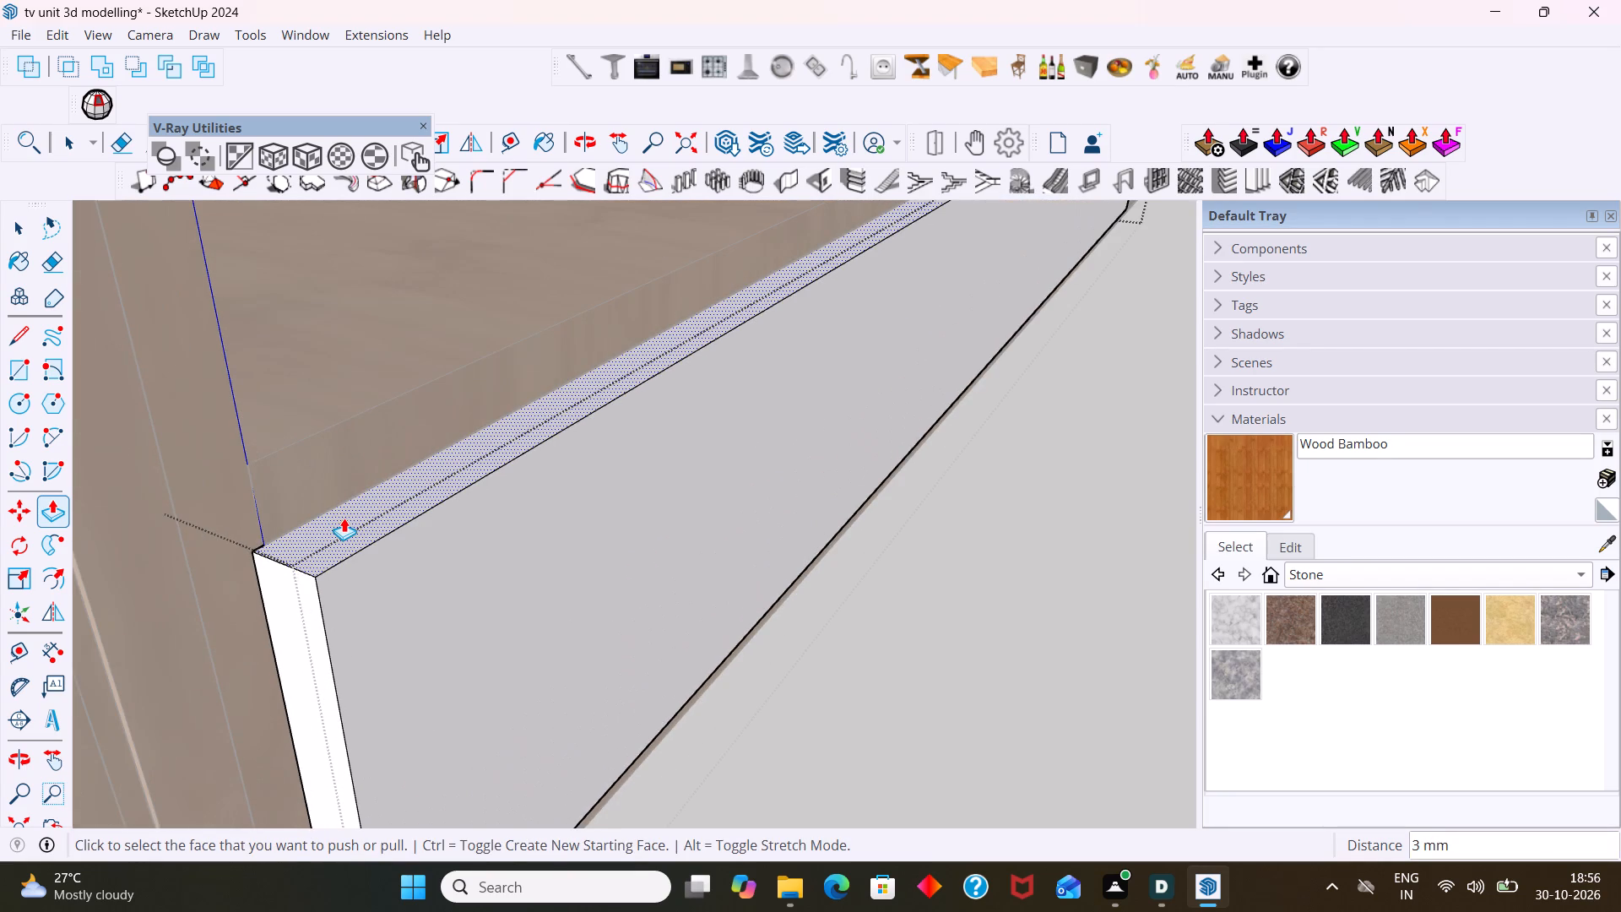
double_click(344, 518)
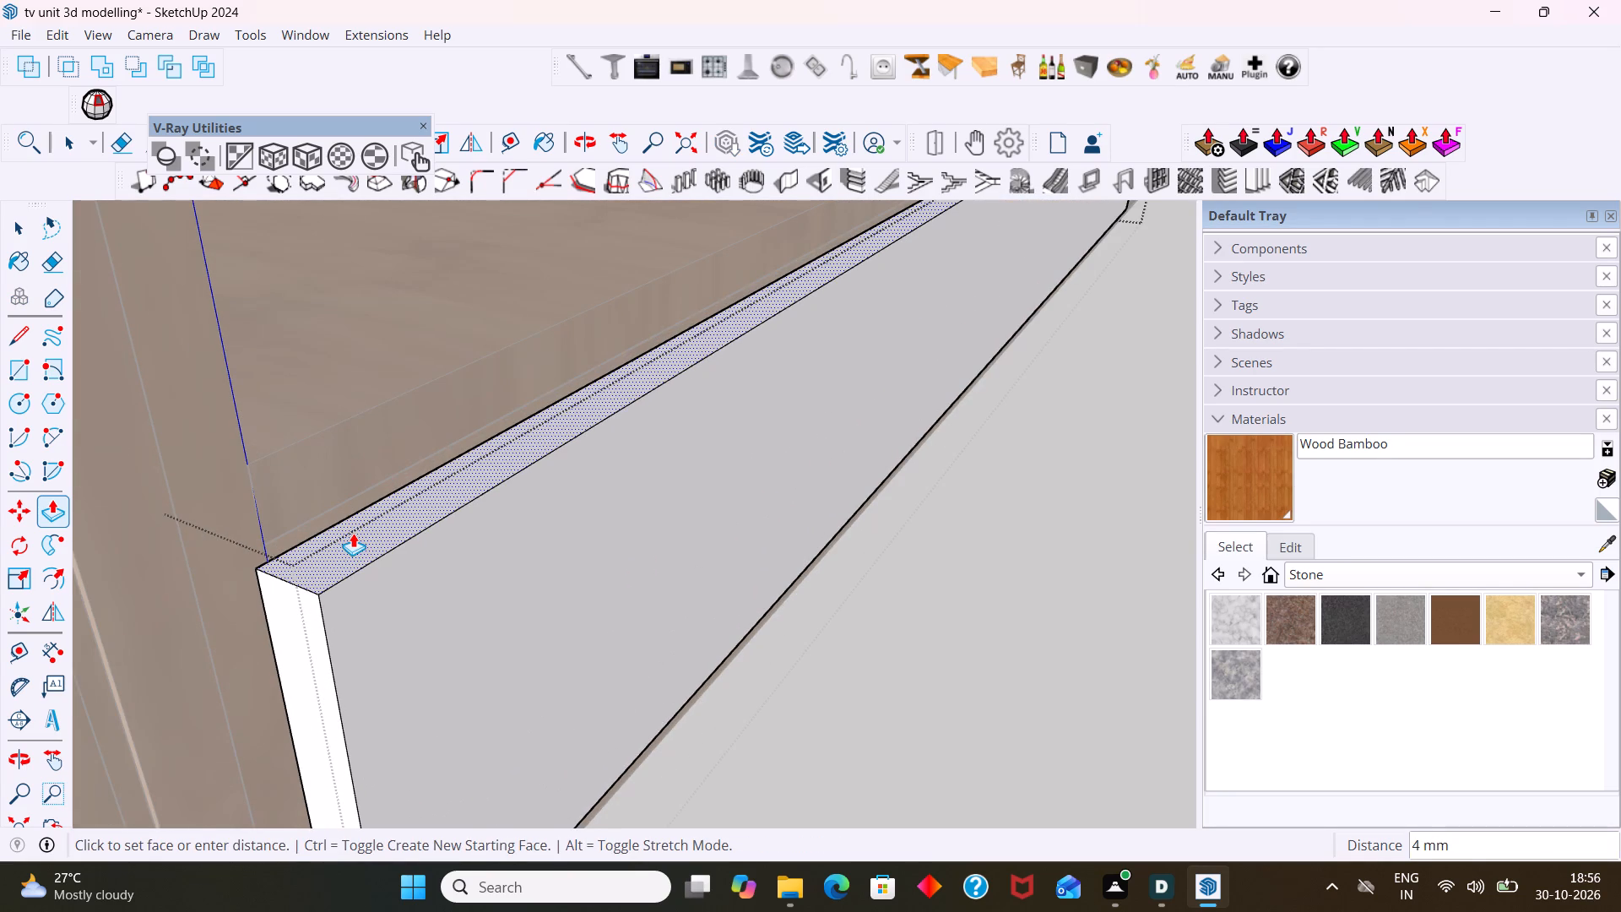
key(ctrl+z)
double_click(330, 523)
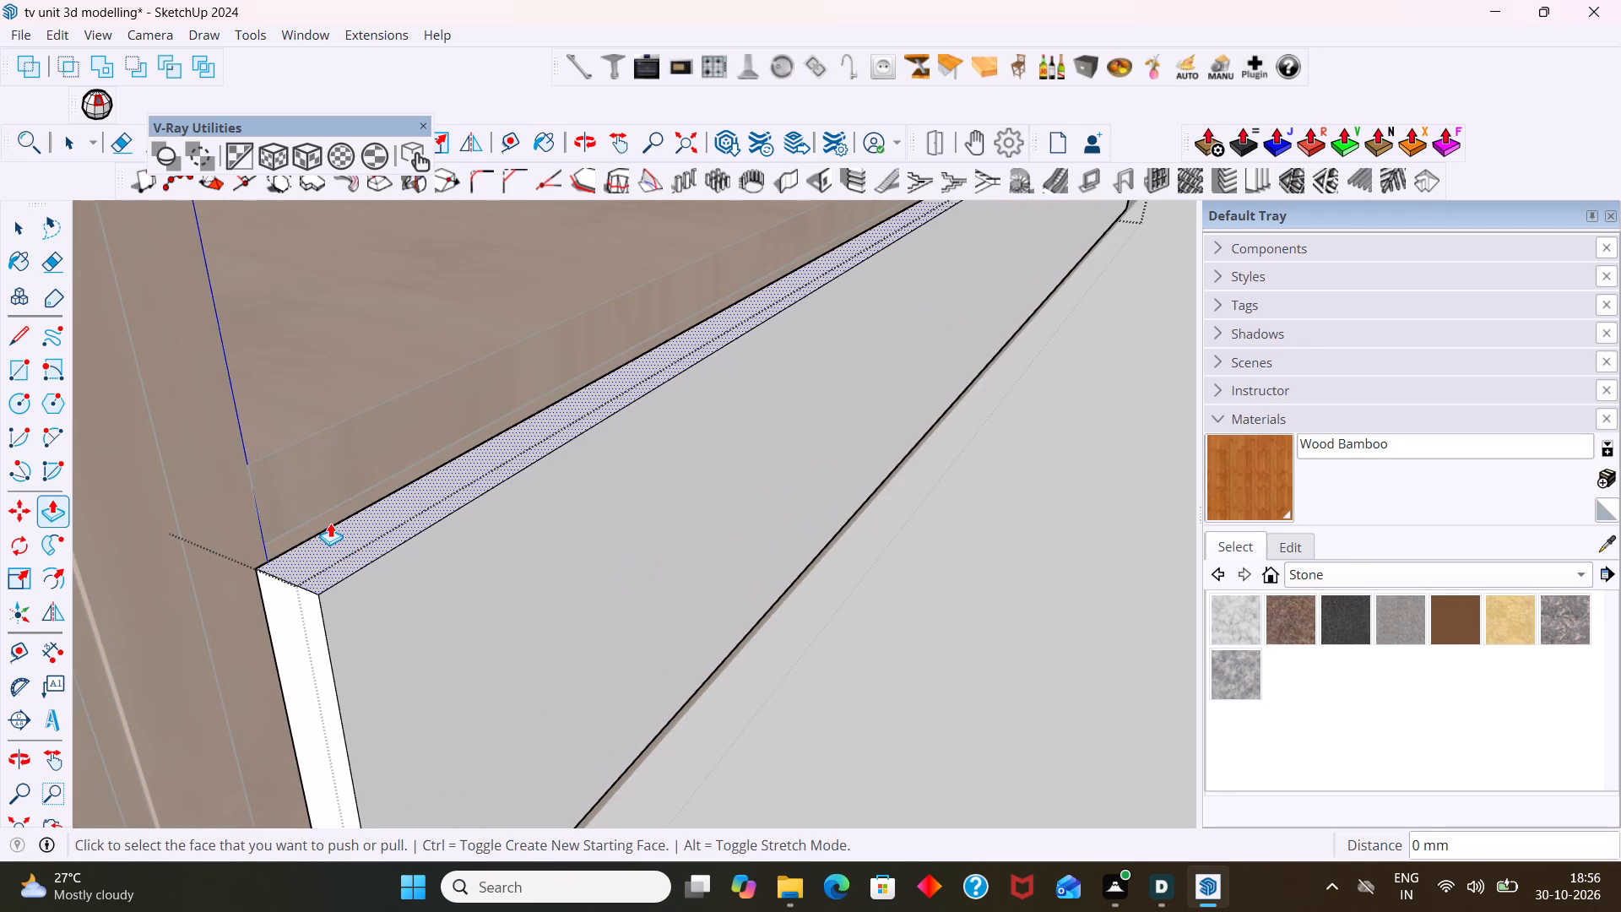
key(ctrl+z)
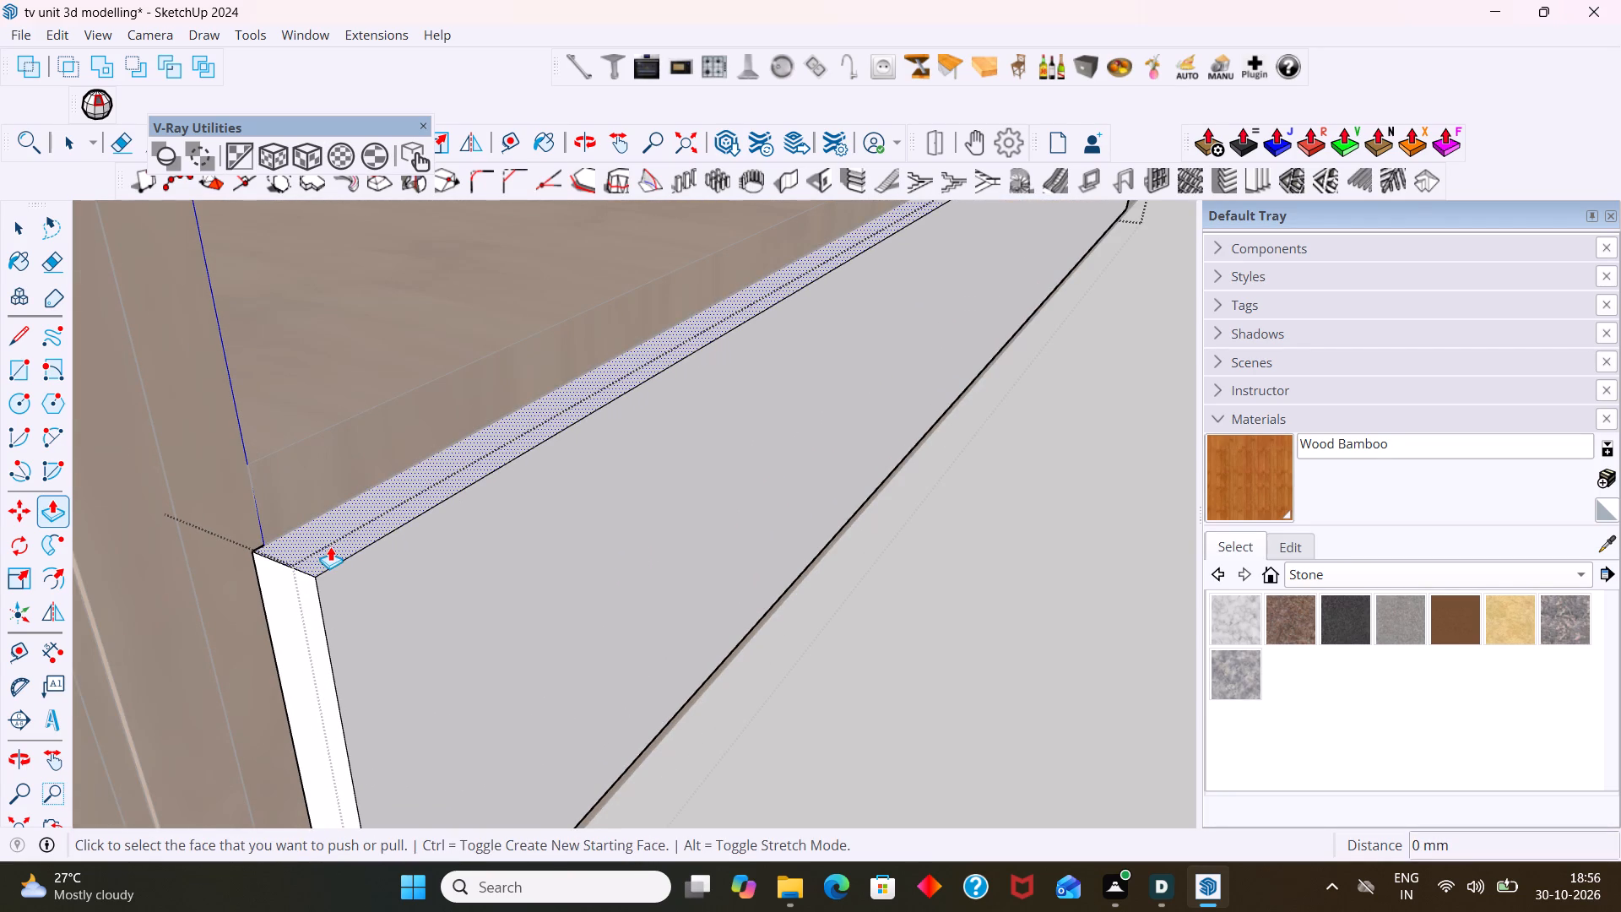
Push/Pull the front panel's top face by 3 mm.
scroll(330, 546, up, 1)
click(330, 546)
key(3)
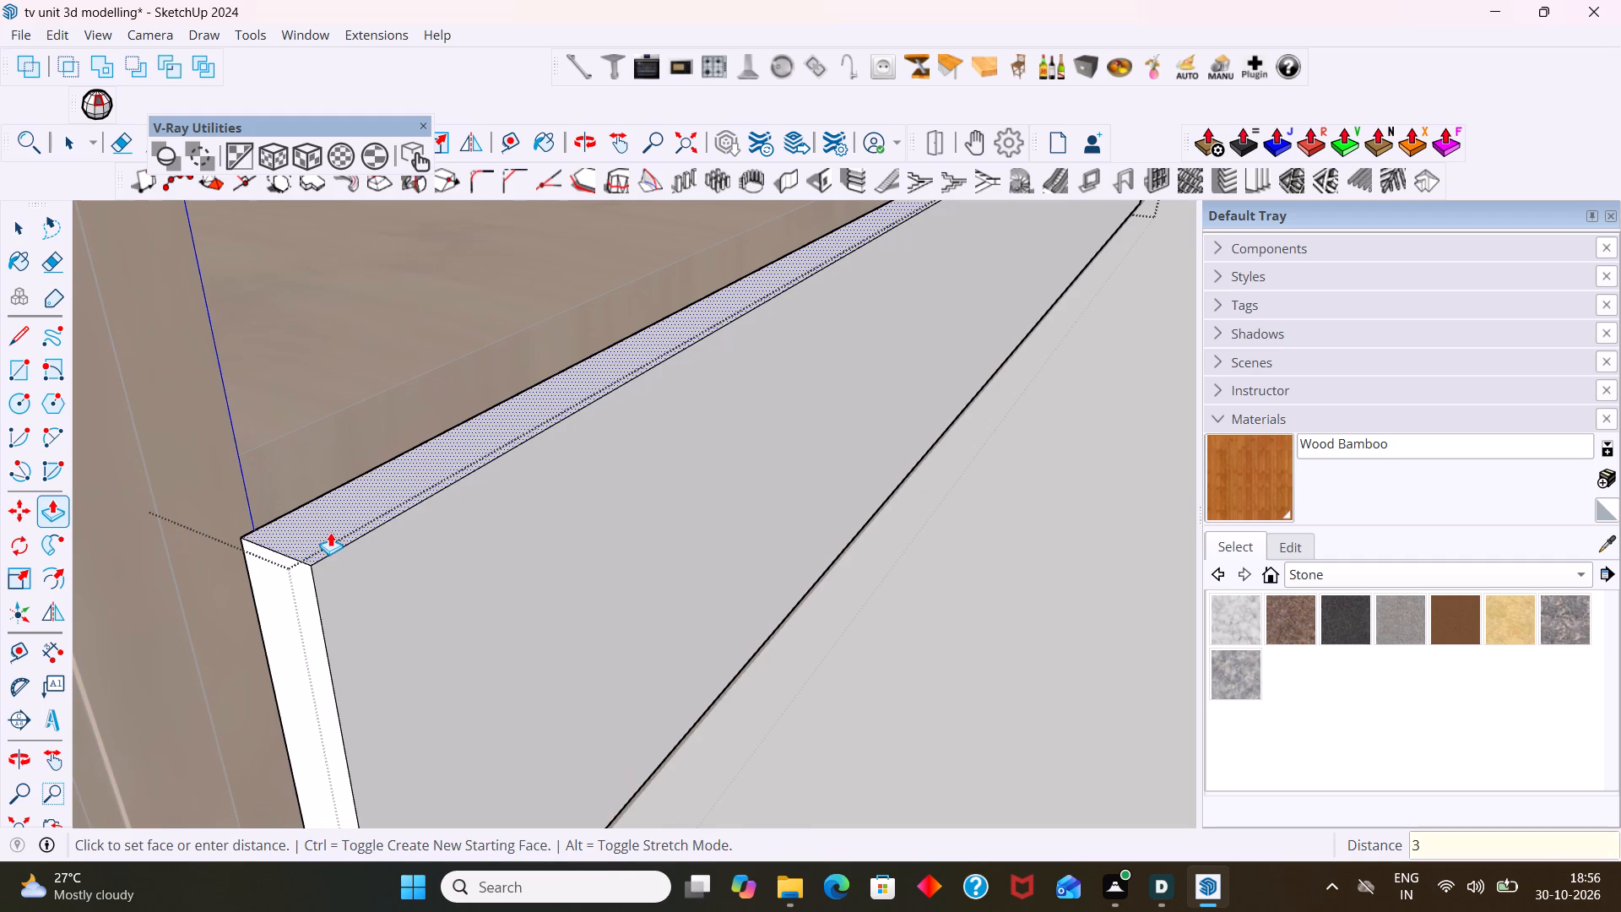
key(Return)
Repeat the 3 mm Push/Pull on the front panel's bottom face, just above the base board.
scroll(332, 533, down, 5)
scroll(566, 599, down, 3)
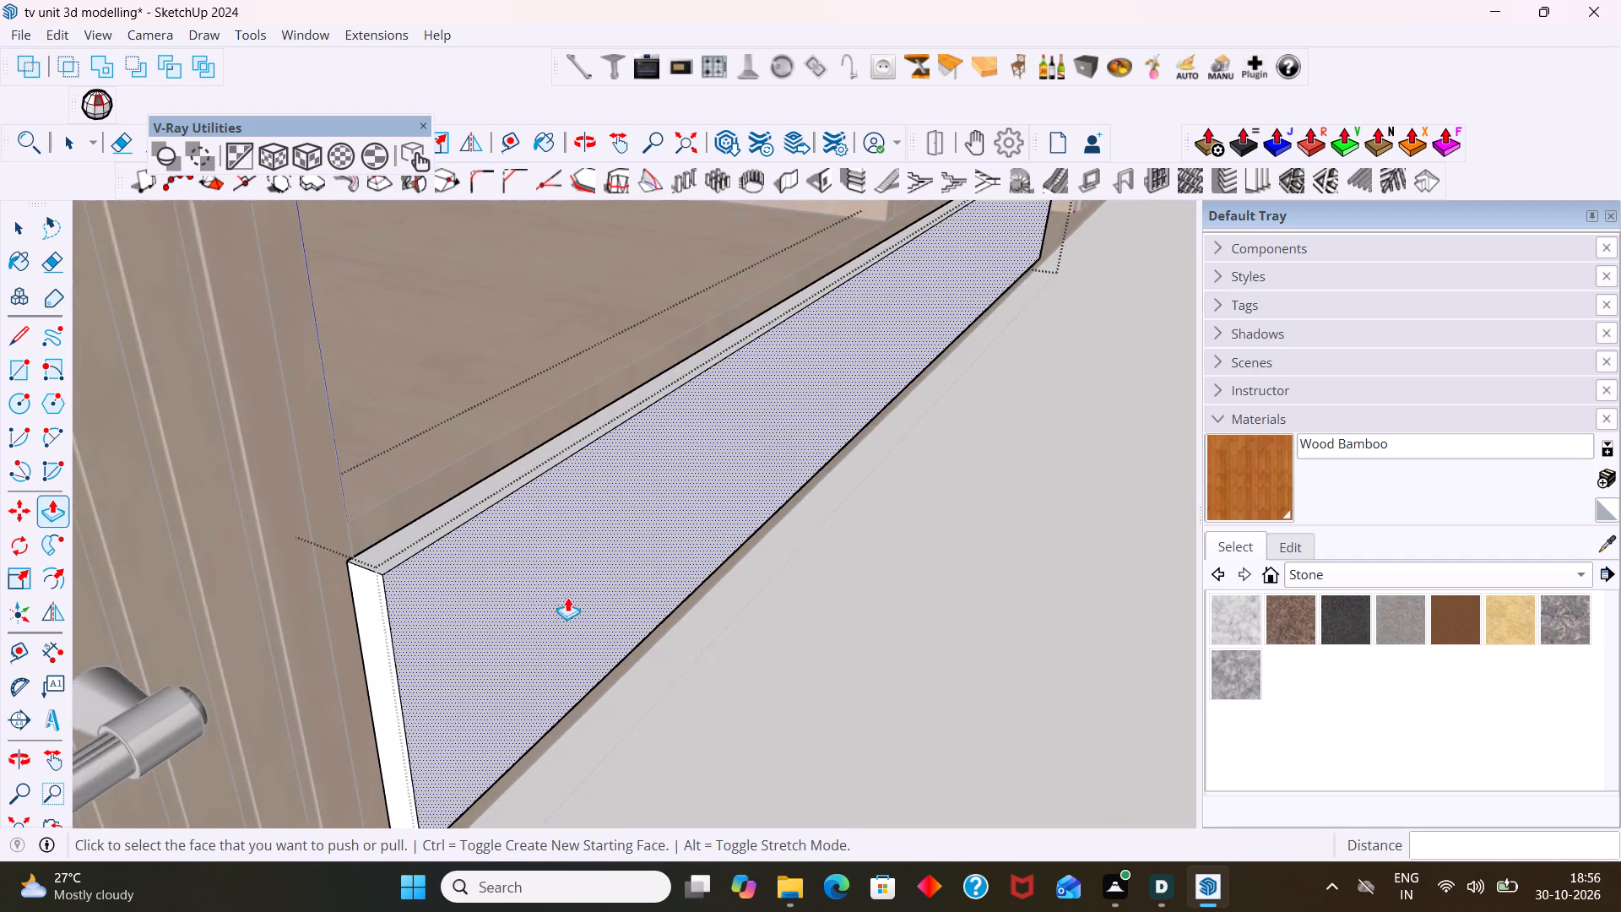
scroll(567, 597, down, 3)
shift+middle_drag(637, 599, 570, 509)
middle_drag(553, 538, 558, 432)
scroll(485, 577, up, 2)
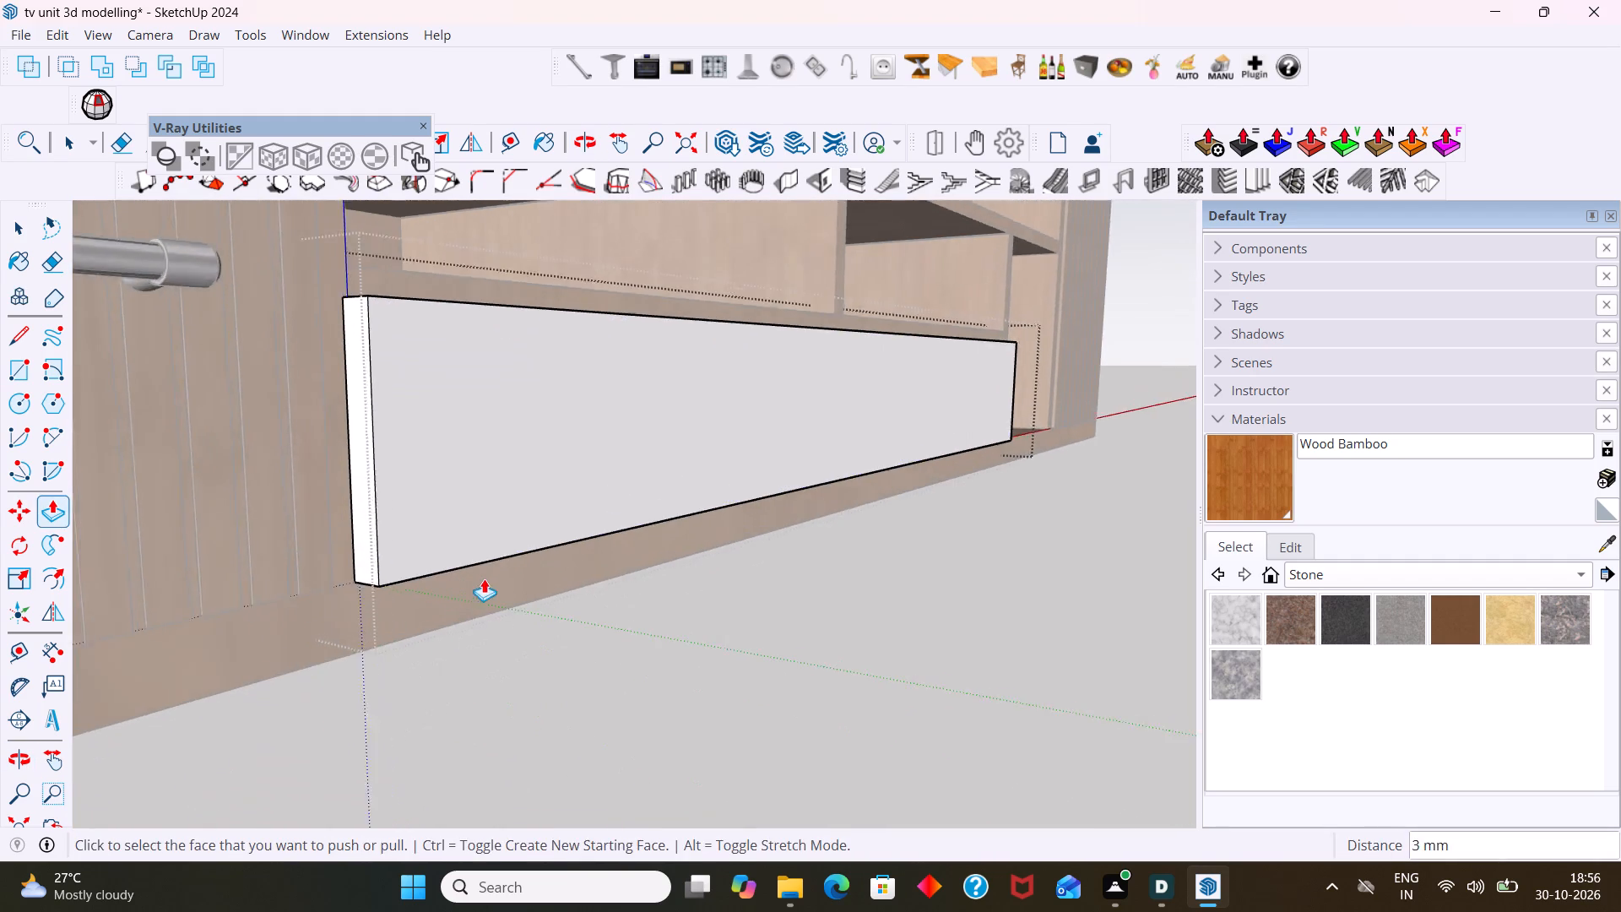
scroll(484, 578, up, 2)
middle_drag(463, 599, 527, 422)
scroll(475, 498, up, 5)
double_click(437, 521)
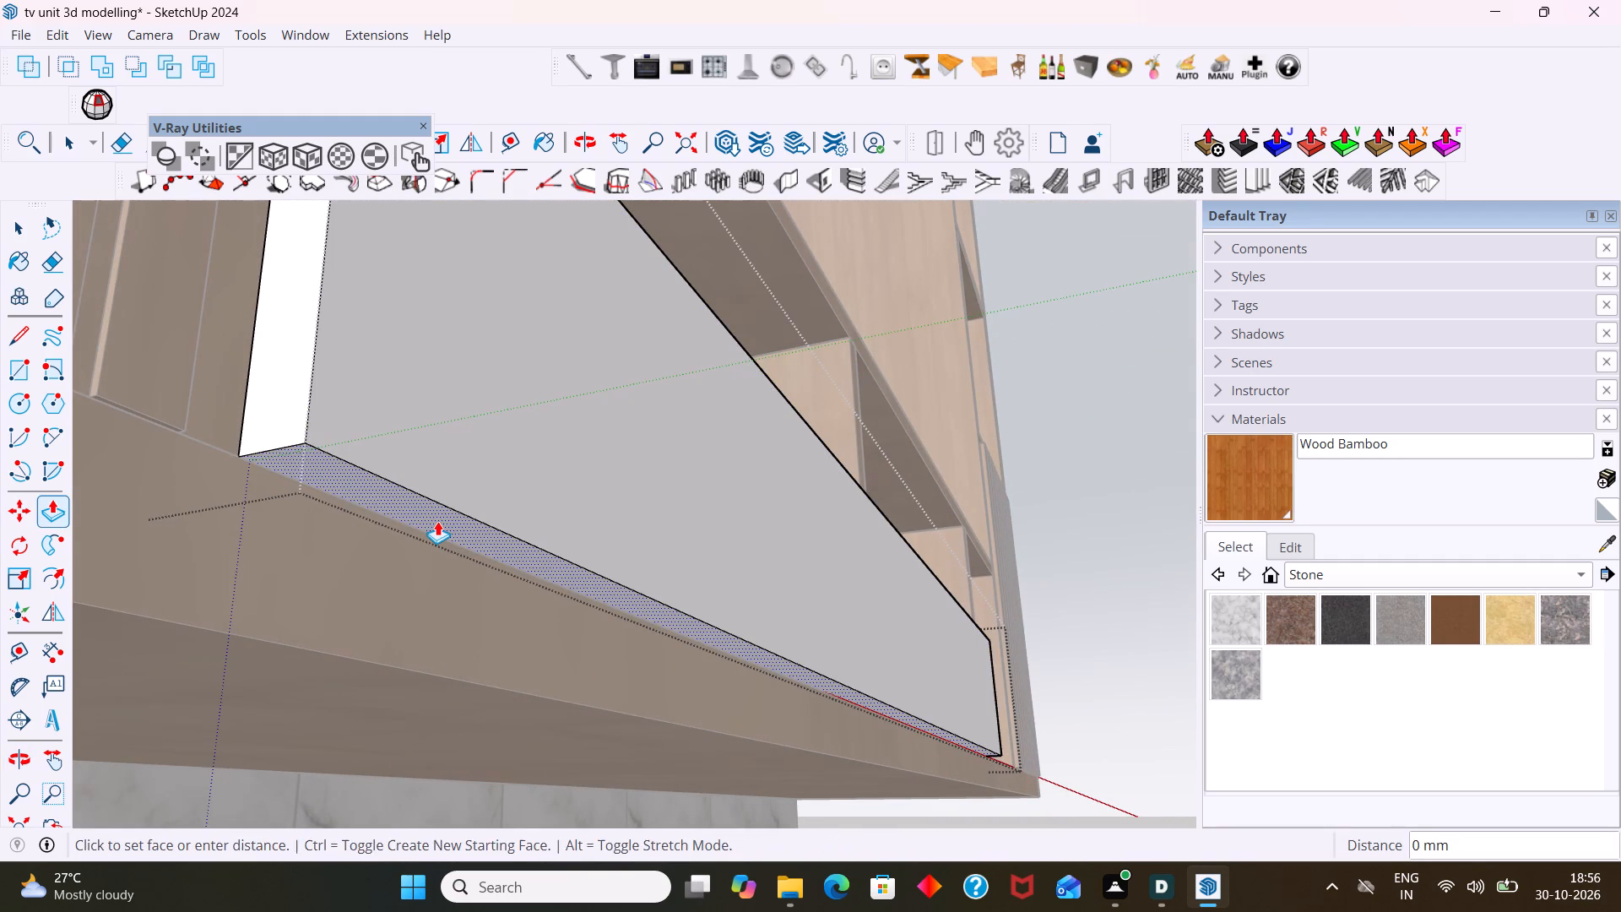
Repeat the 3 mm Push/Pull on the panel's other end face, beside the new divider, and close the group.
scroll(491, 733, down, 3)
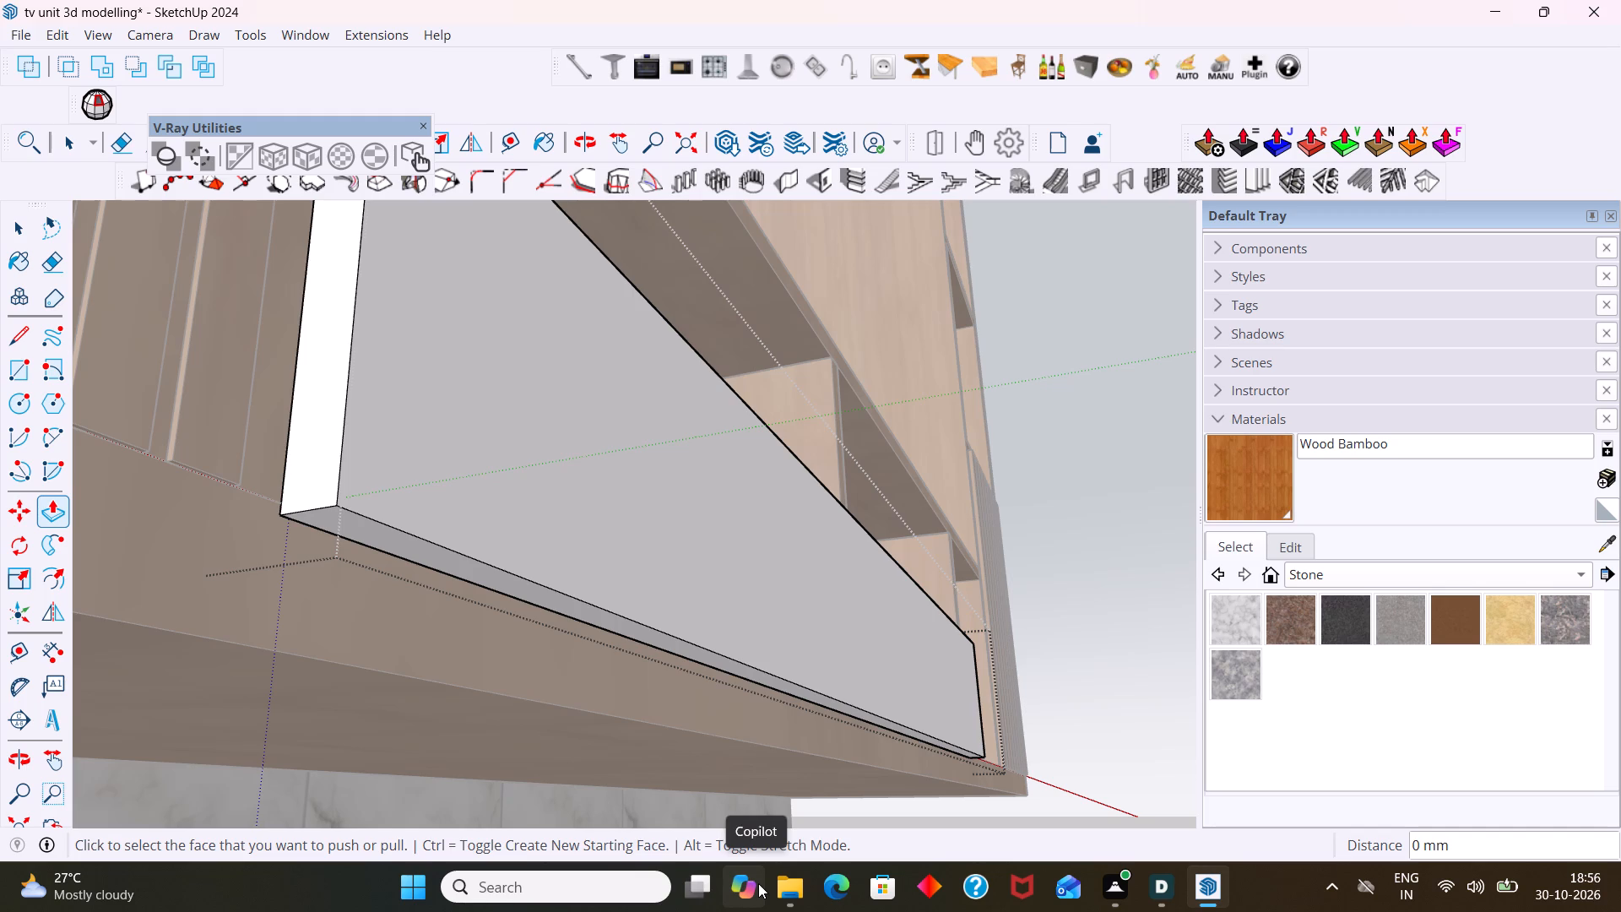
scroll(413, 824, down, 2)
middle_drag(887, 558, 599, 676)
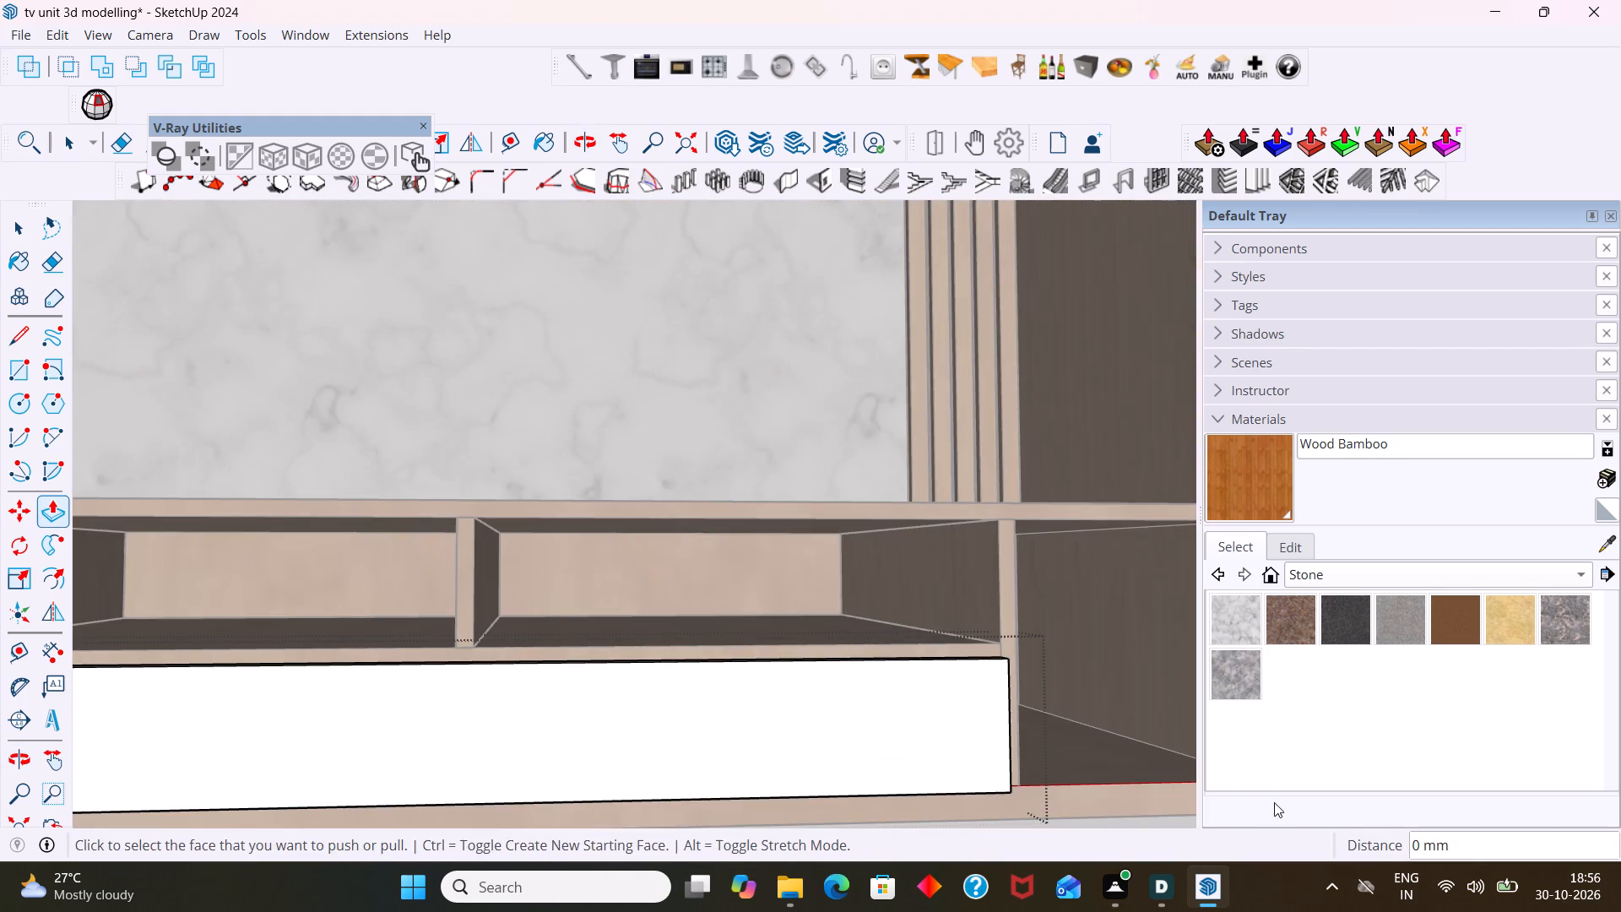
scroll(1198, 796, up, 1)
middle_drag(1133, 775, 729, 727)
scroll(680, 724, up, 3)
double_click(594, 714)
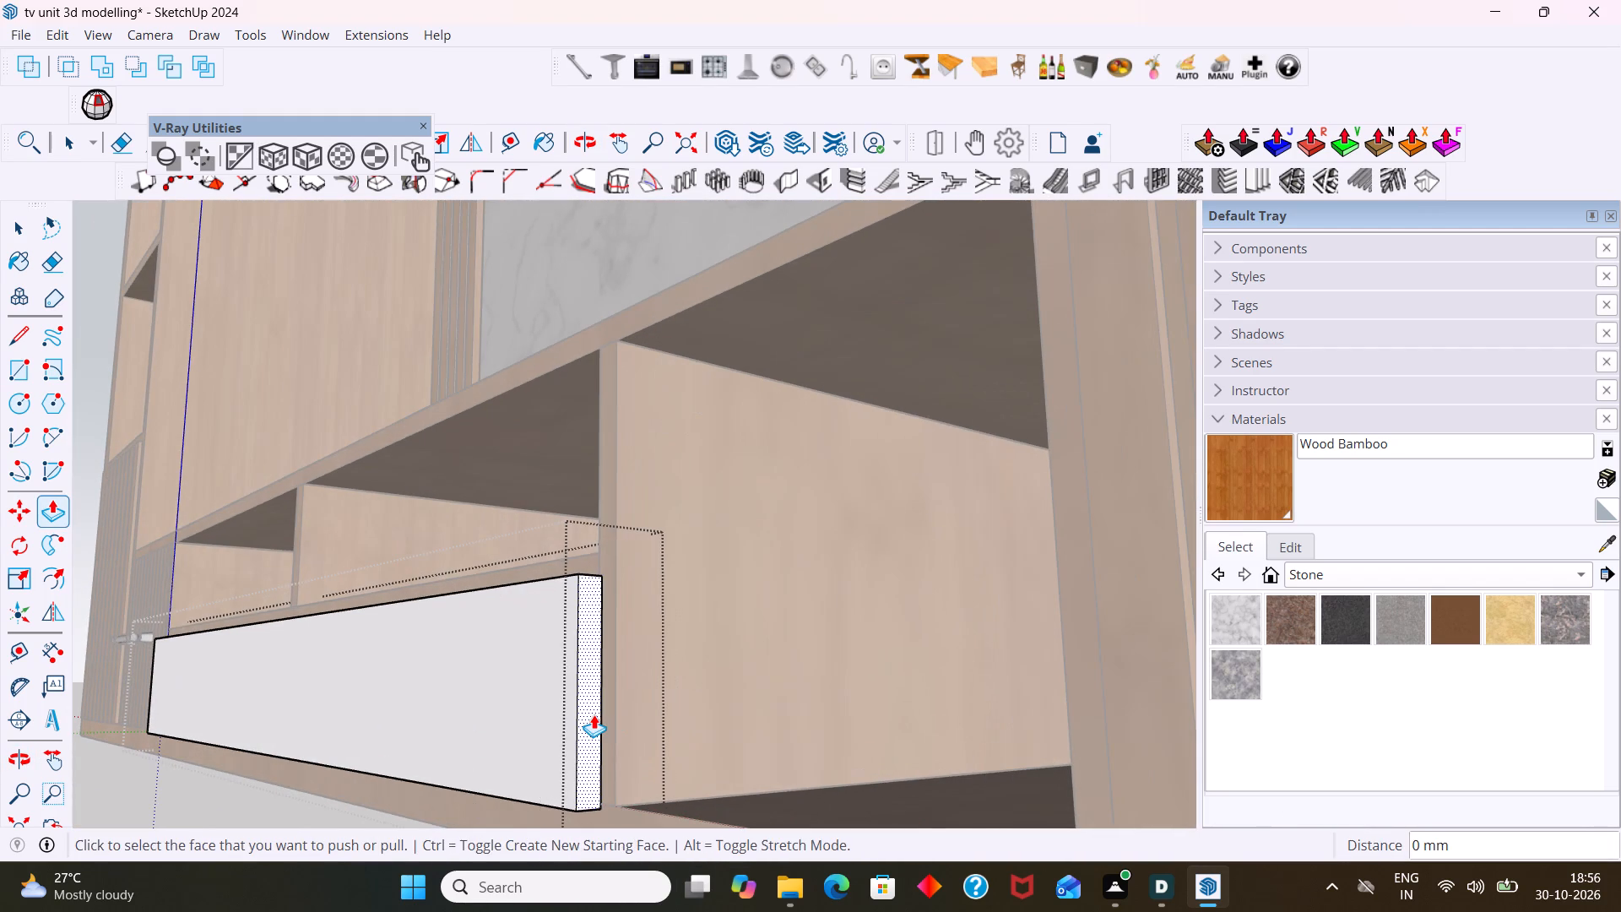
key(space)
scroll(981, 798, down, 11)
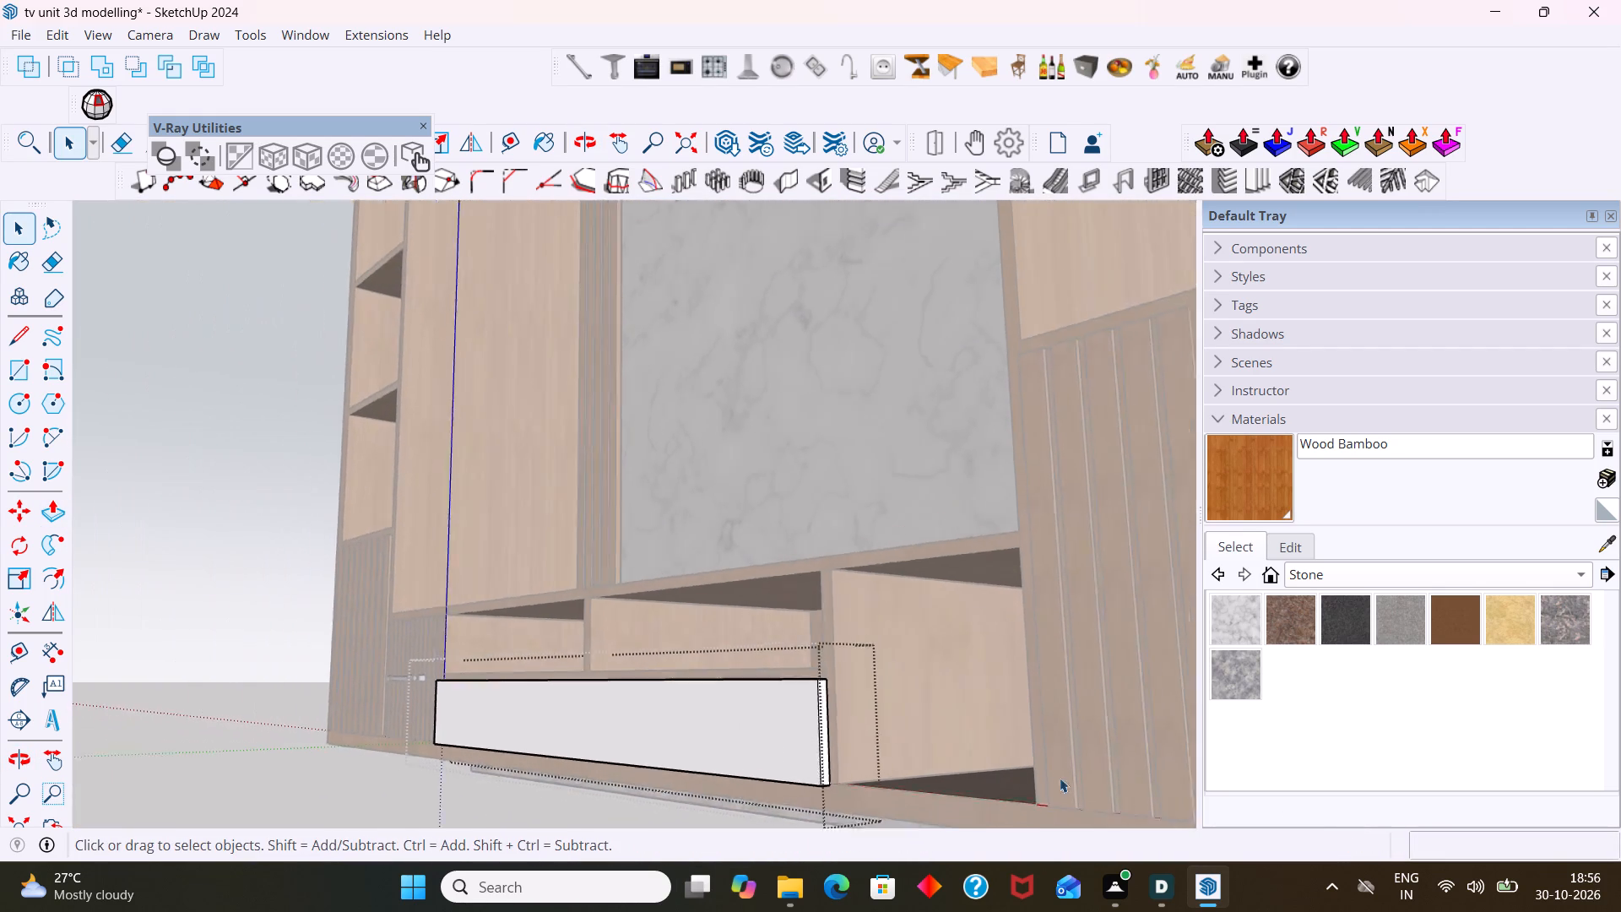
scroll(1060, 778, down, 5)
click(426, 670)
Examine the new front panel and the whole TV unit from below, above and the front.
scroll(581, 752, down, 1)
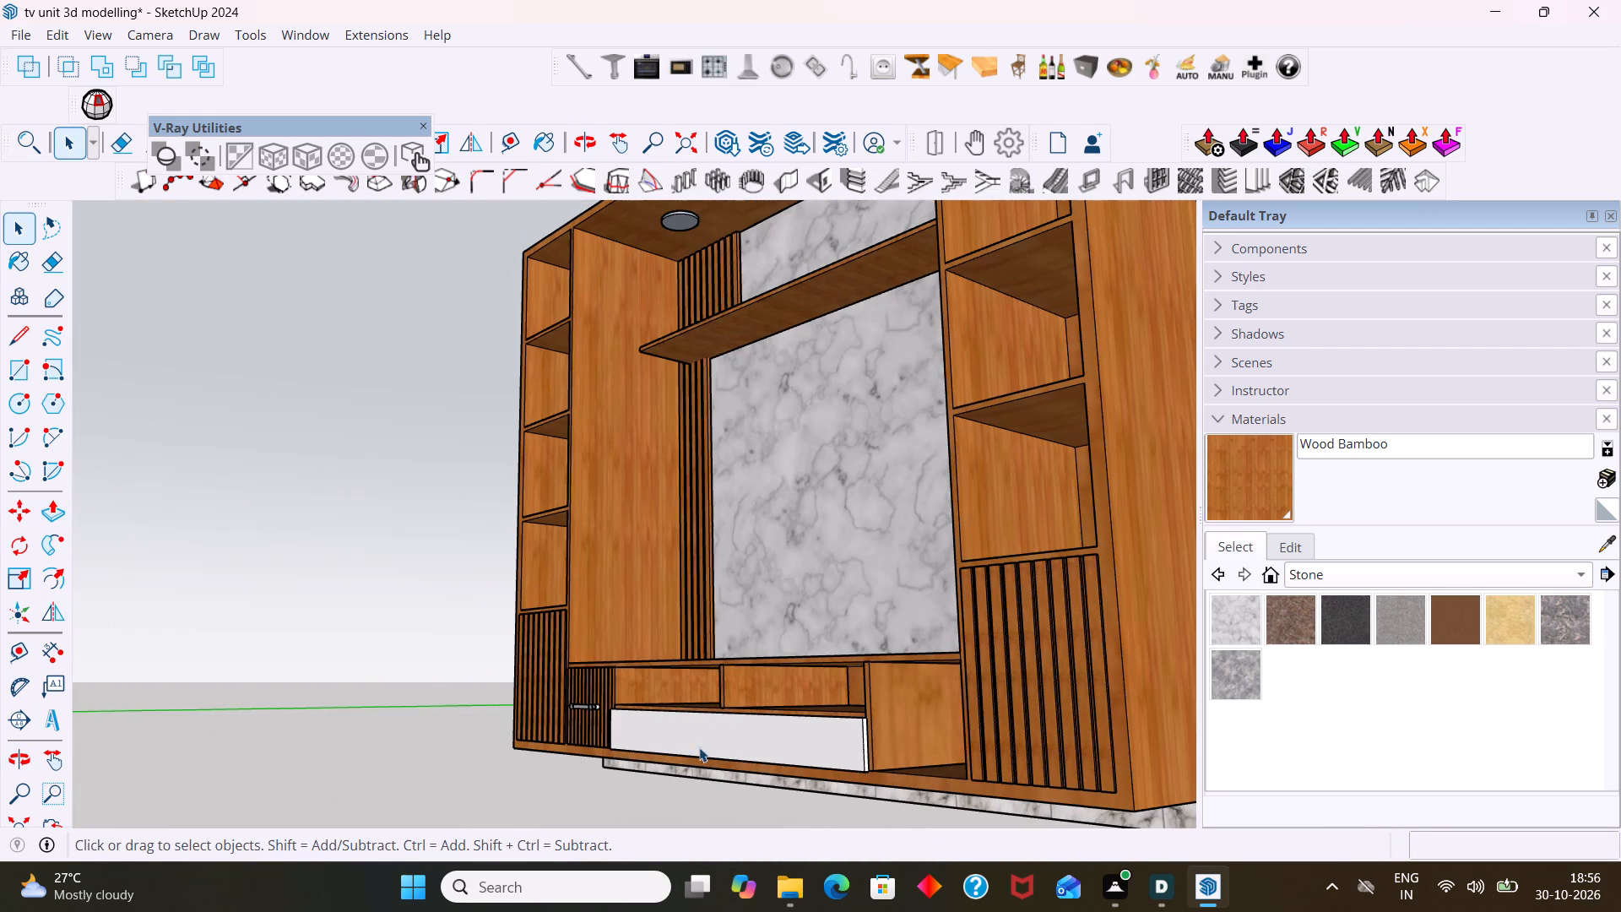
shift+middle_drag(773, 703, 958, 530)
scroll(942, 565, up, 2)
middle_drag(927, 598, 647, 563)
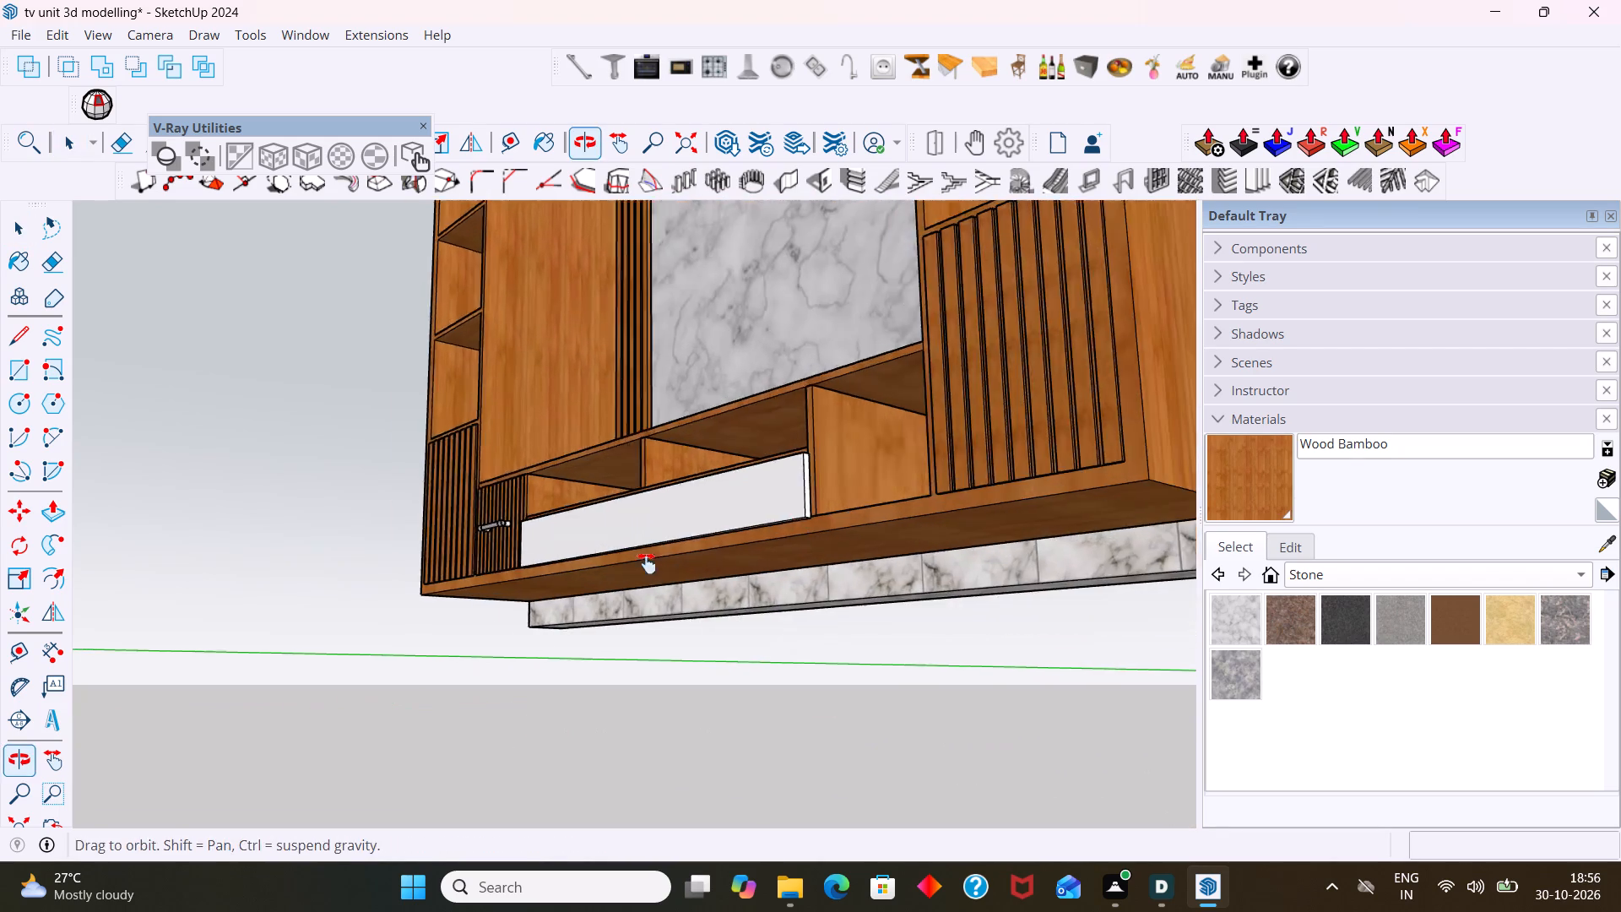
middle_drag(647, 563, 612, 565)
scroll(620, 563, down, 2)
middle_drag(610, 608, 918, 786)
middle_drag(758, 706, 999, 830)
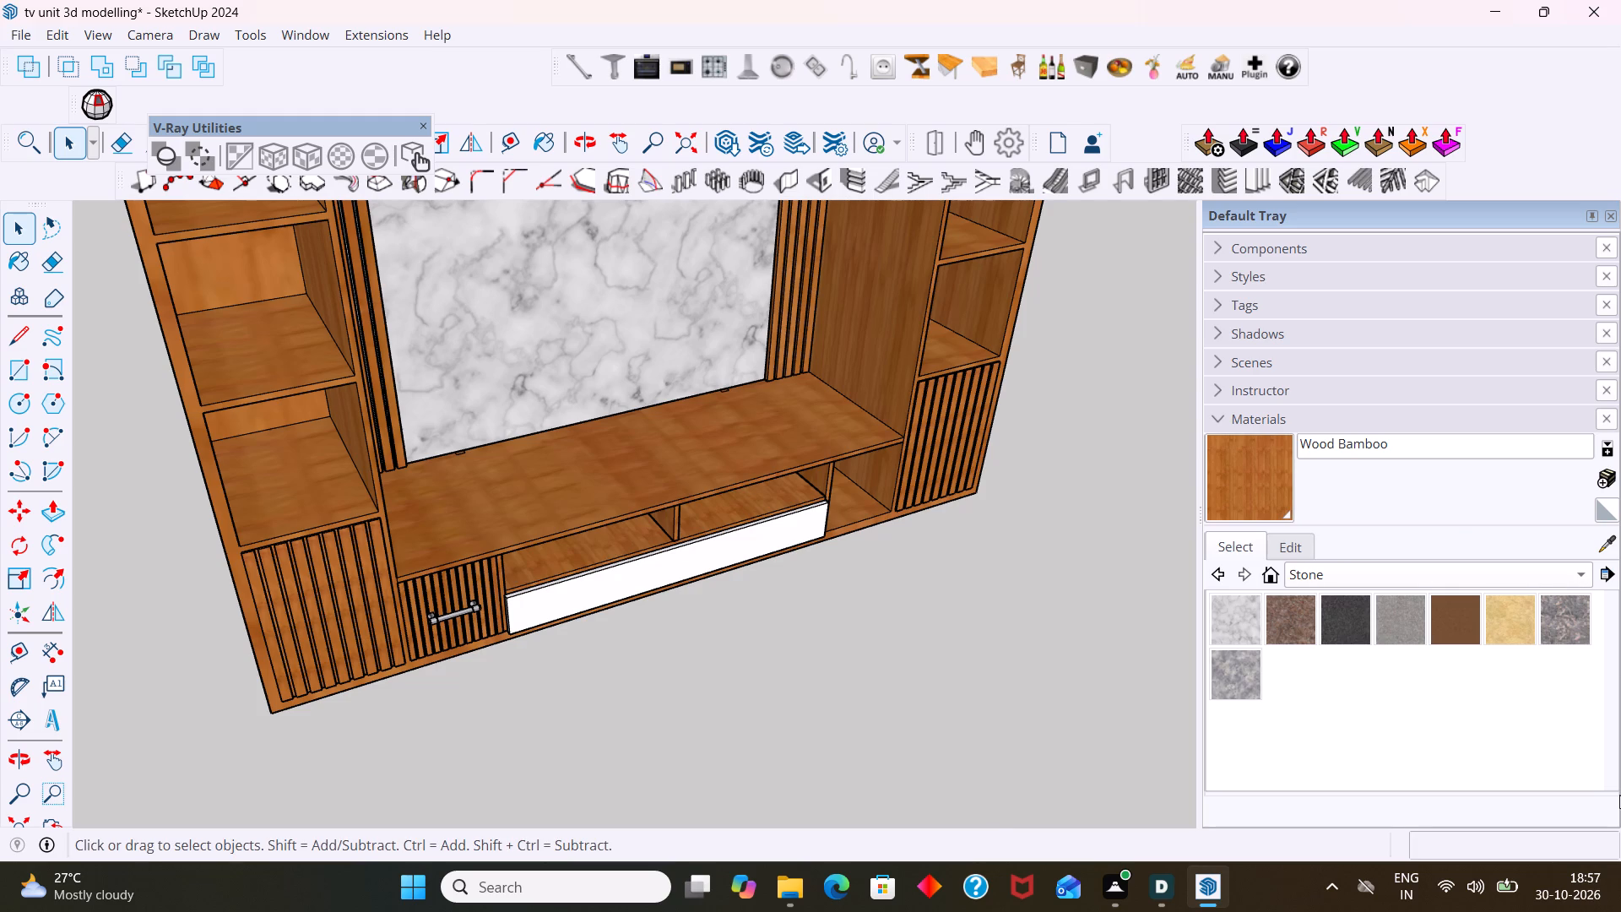
shift+middle_drag(1569, 752, 1097, 737)
scroll(1125, 690, down, 3)
shift+middle_drag(970, 597, 522, 666)
scroll(556, 634, up, 2)
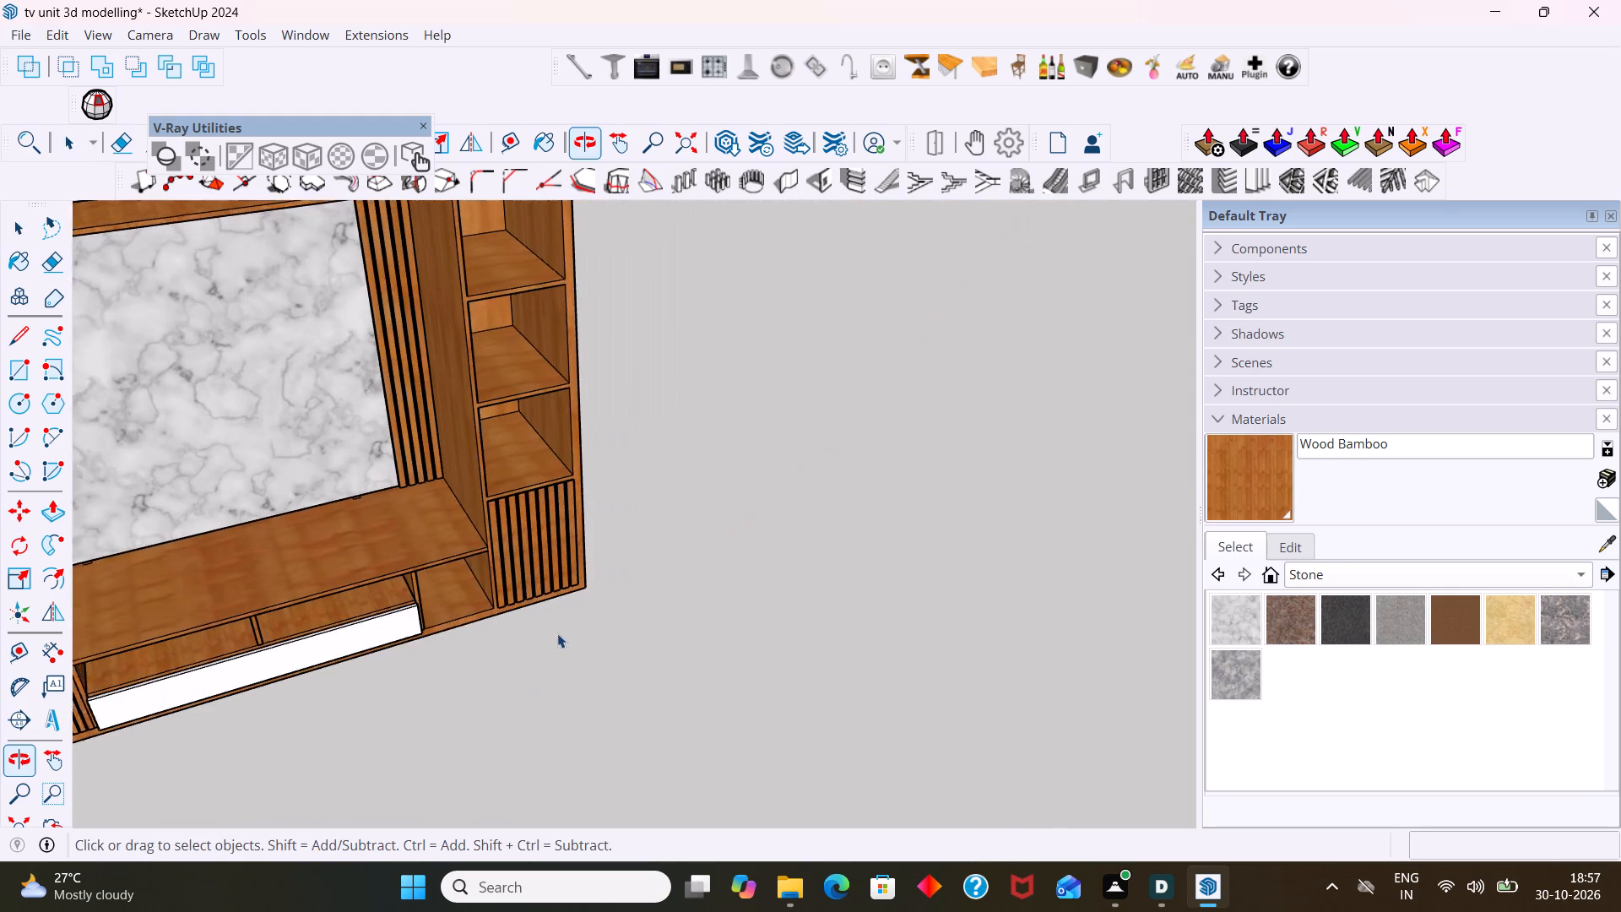
scroll(562, 613, up, 1)
middle_drag(561, 600, 549, 374)
scroll(495, 461, down, 5)
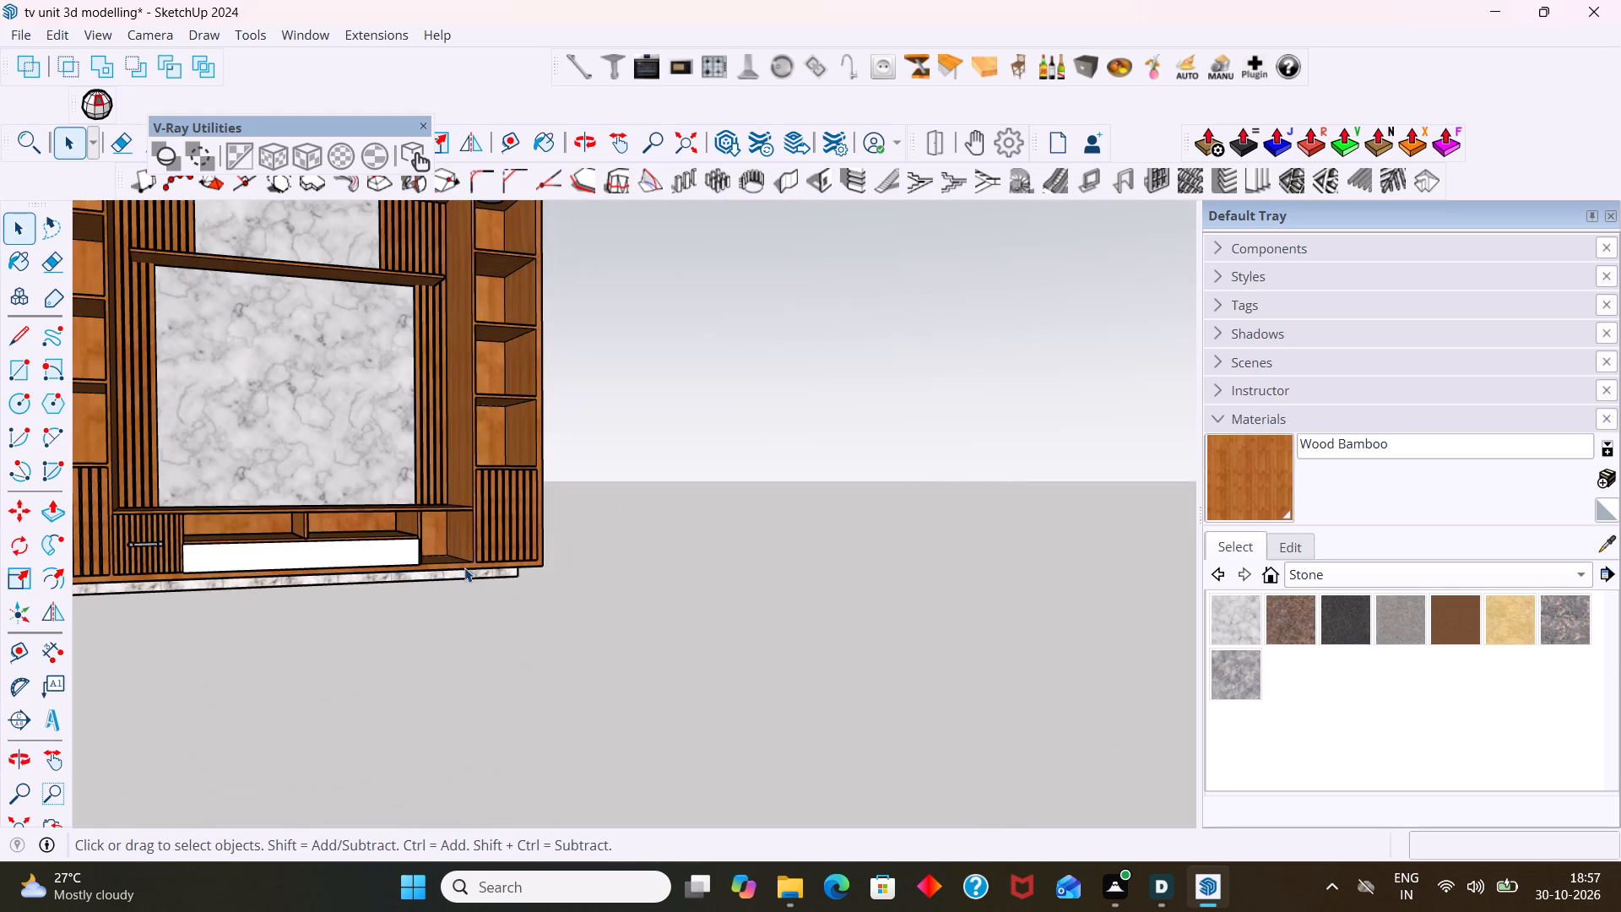
scroll(530, 624, down, 2)
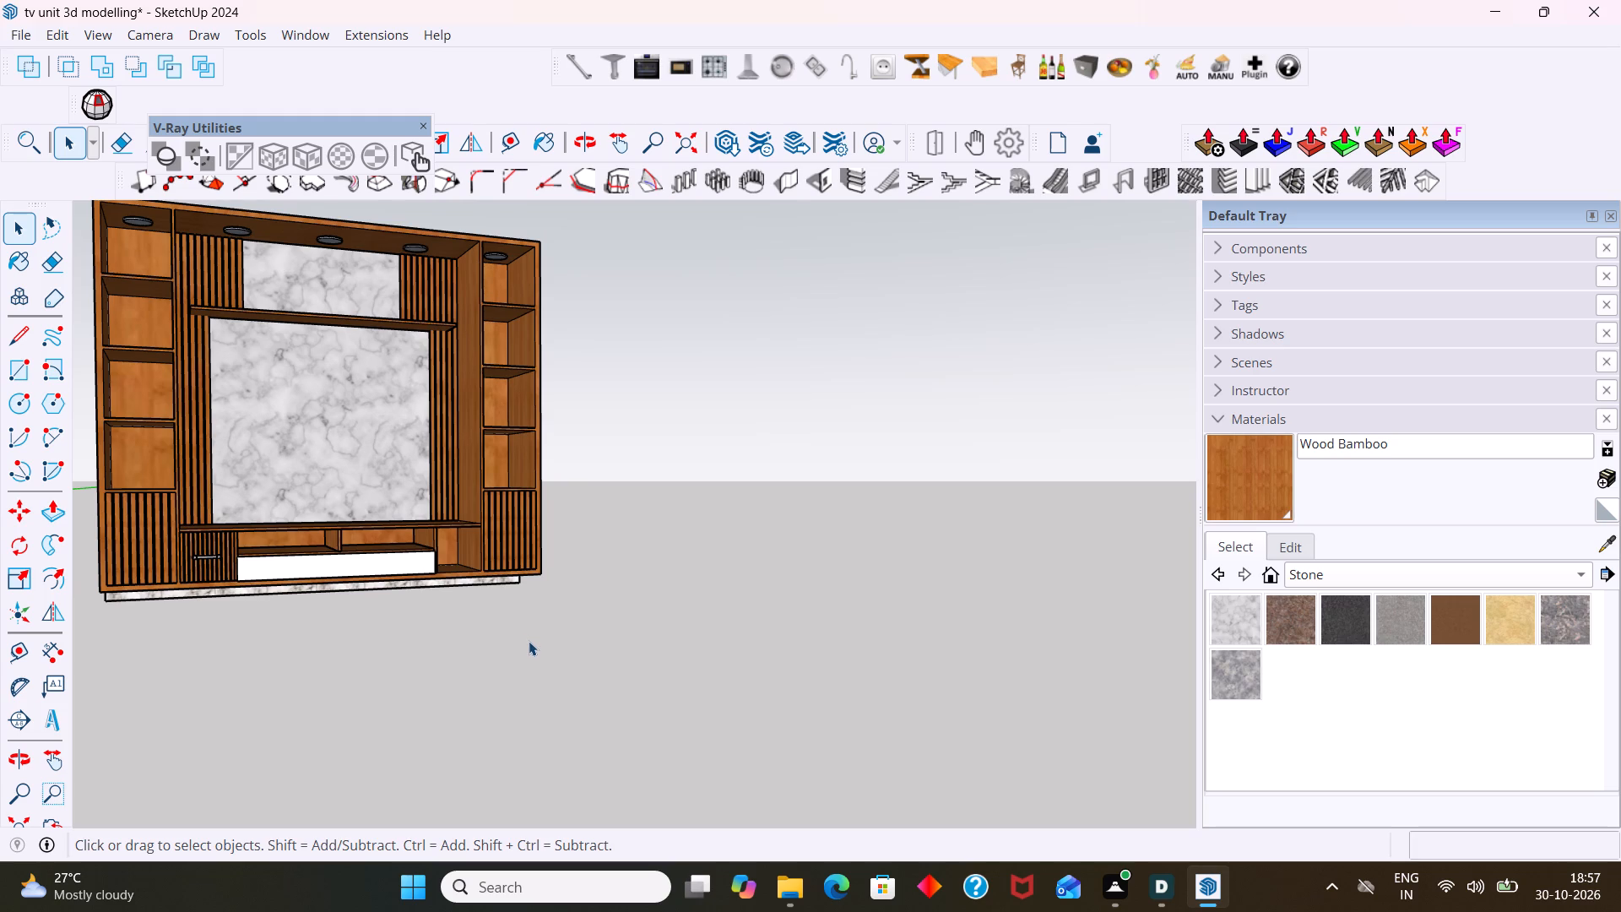
middle_drag(396, 546, 383, 594)
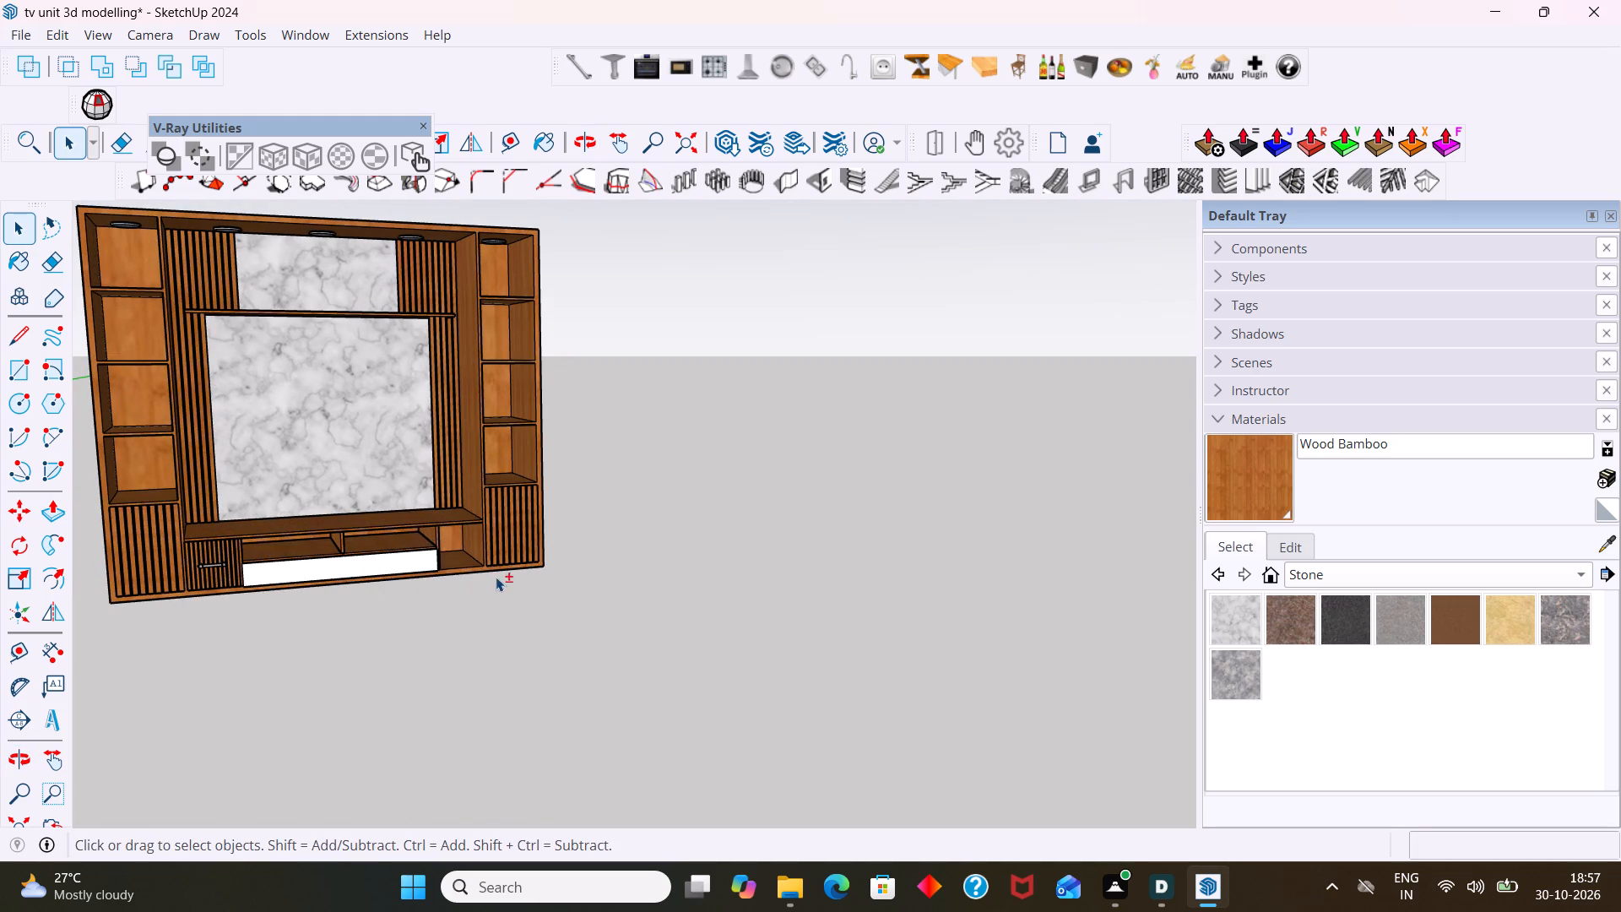
Paint the long compartment's front panel with the Wood Bamboo material.
shift+middle_drag(541, 615, 772, 788)
middle_drag(615, 611, 401, 481)
scroll(532, 599, down, 2)
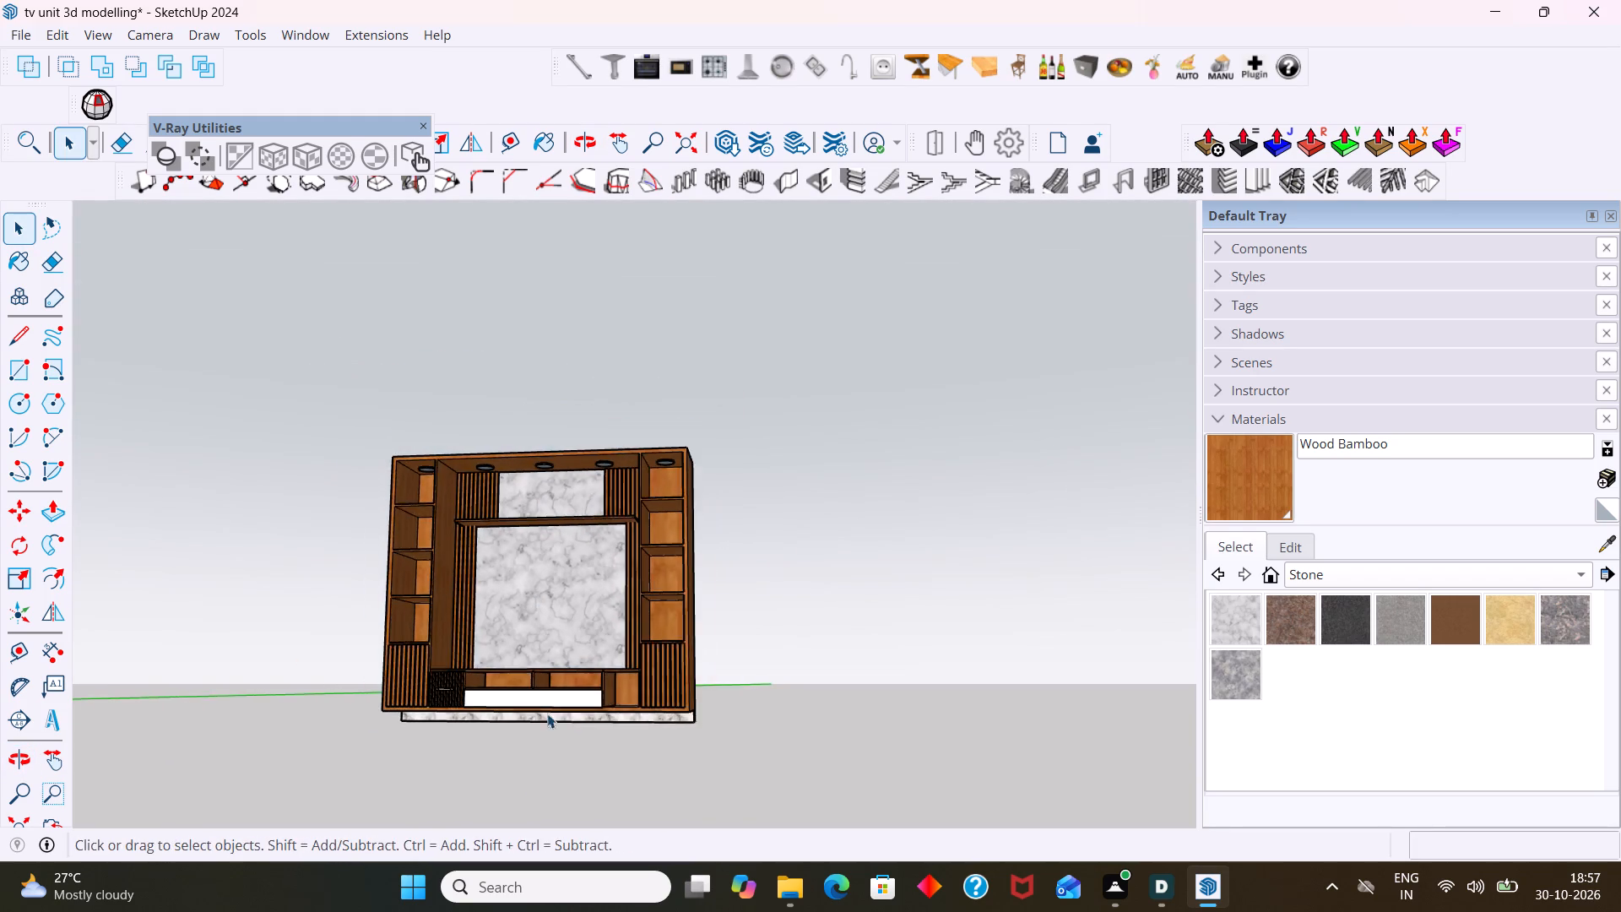
scroll(547, 714, down, 1)
middle_drag(534, 776, 332, 685)
scroll(675, 660, up, 3)
middle_drag(479, 748, 602, 805)
scroll(591, 633, up, 2)
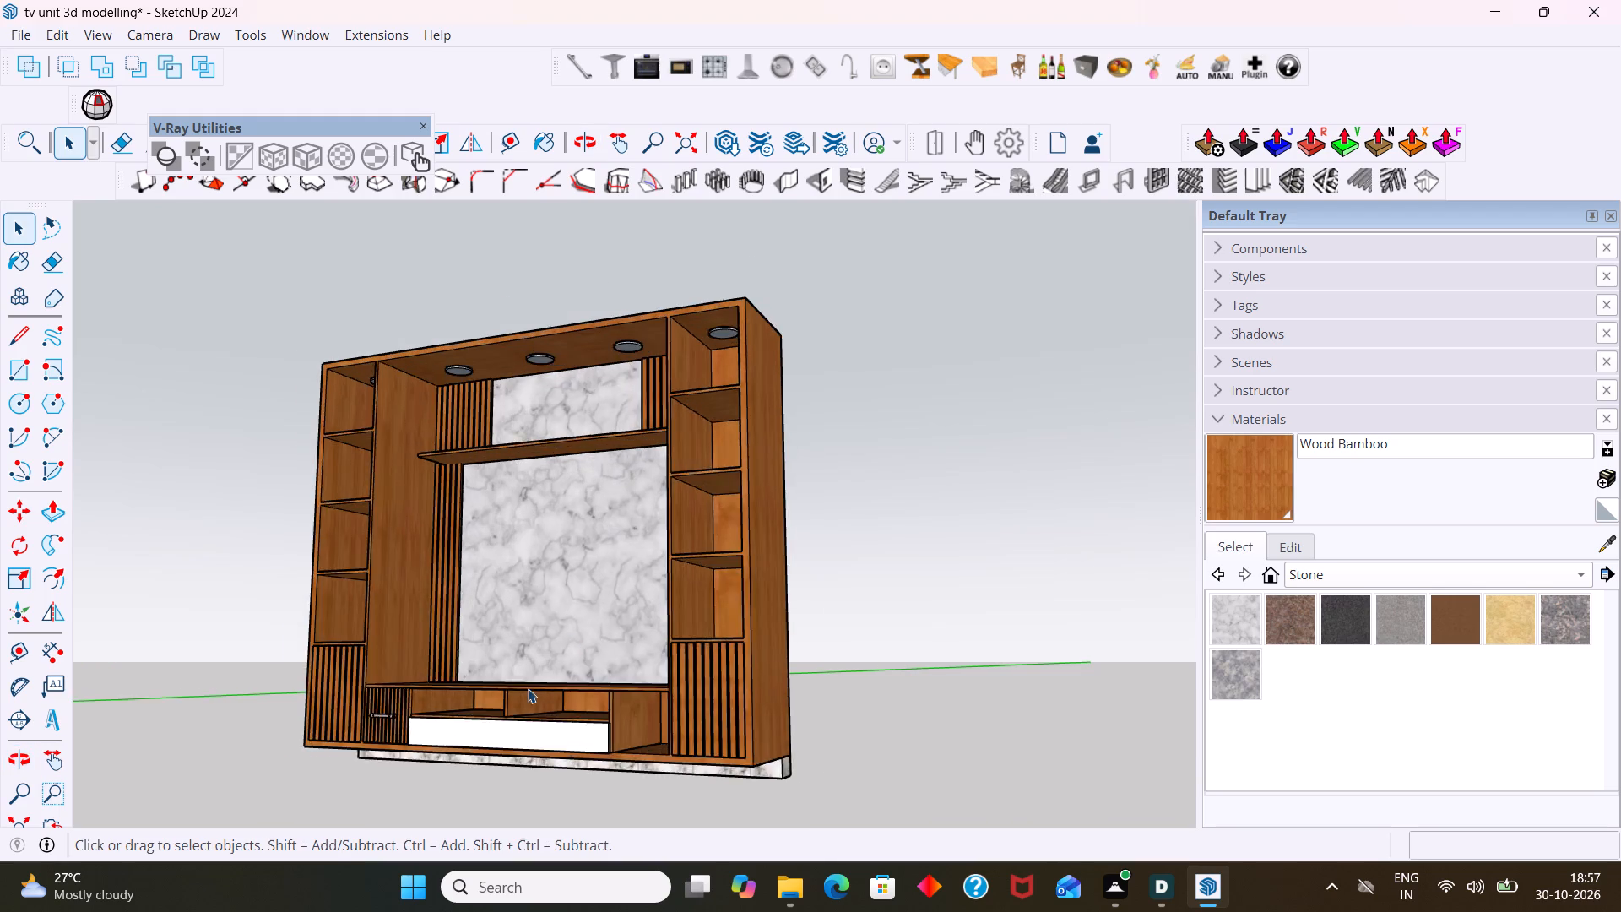
scroll(528, 688, up, 2)
shift+middle_drag(550, 714, 594, 535)
middle_drag(605, 551, 615, 715)
scroll(500, 568, up, 4)
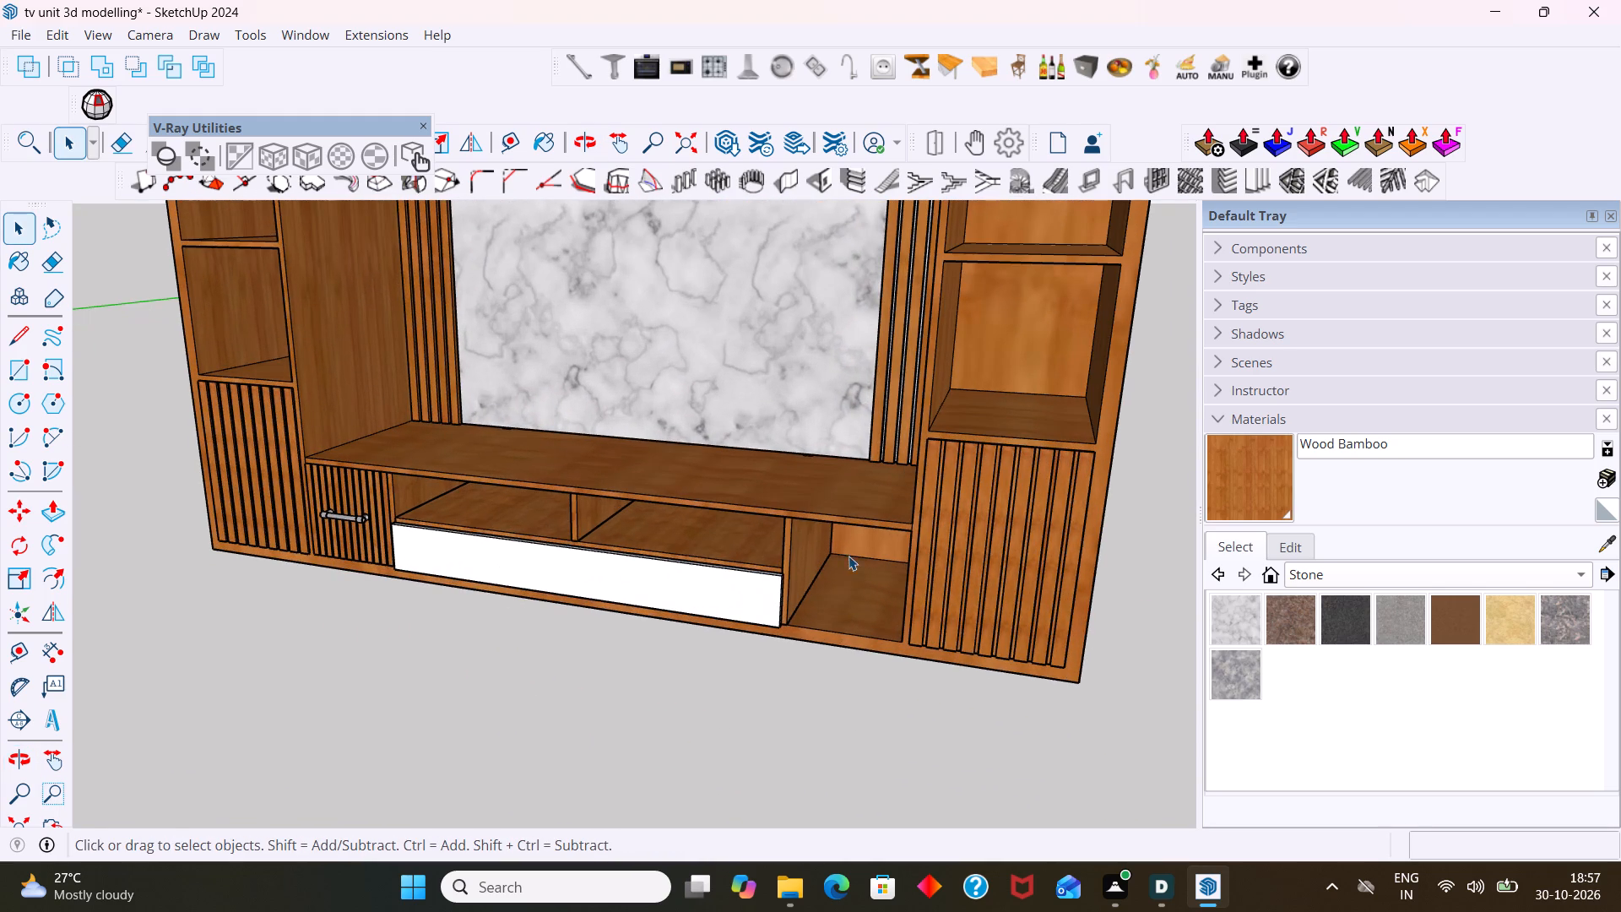
click(1282, 460)
scroll(750, 616, up, 4)
click(741, 597)
scroll(744, 603, down, 1)
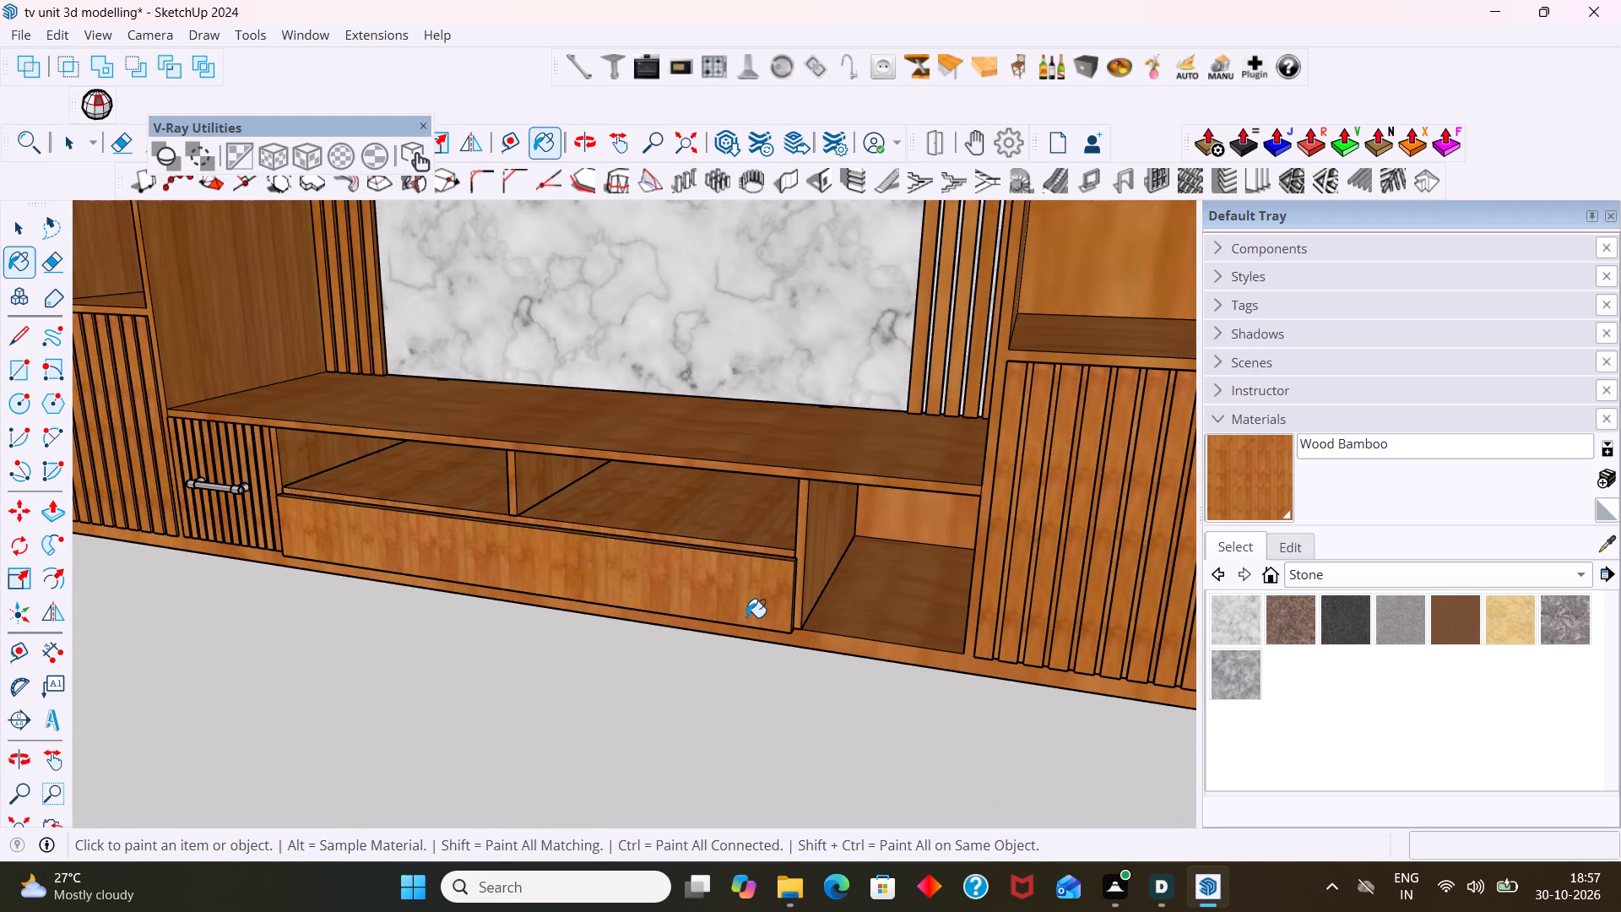
key(space)
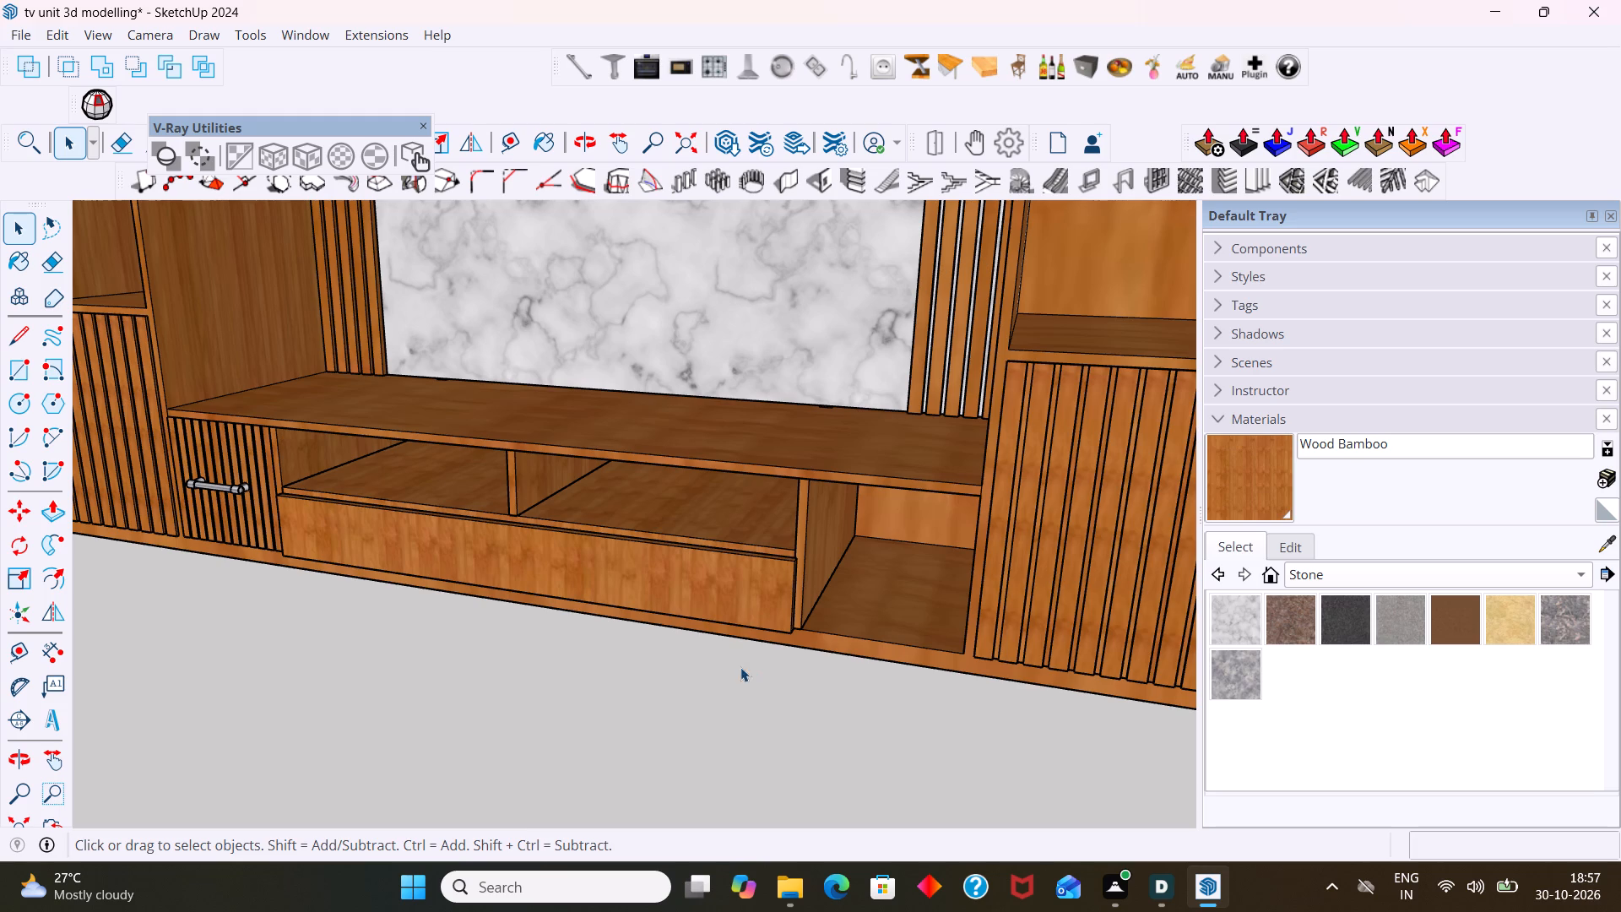
Copy the slatted drawer front and its handle about 1491 mm across to cover the open compartment beyond the new divider.
middle_drag(708, 636, 904, 642)
scroll(654, 635, up, 2)
middle_drag(612, 586, 594, 600)
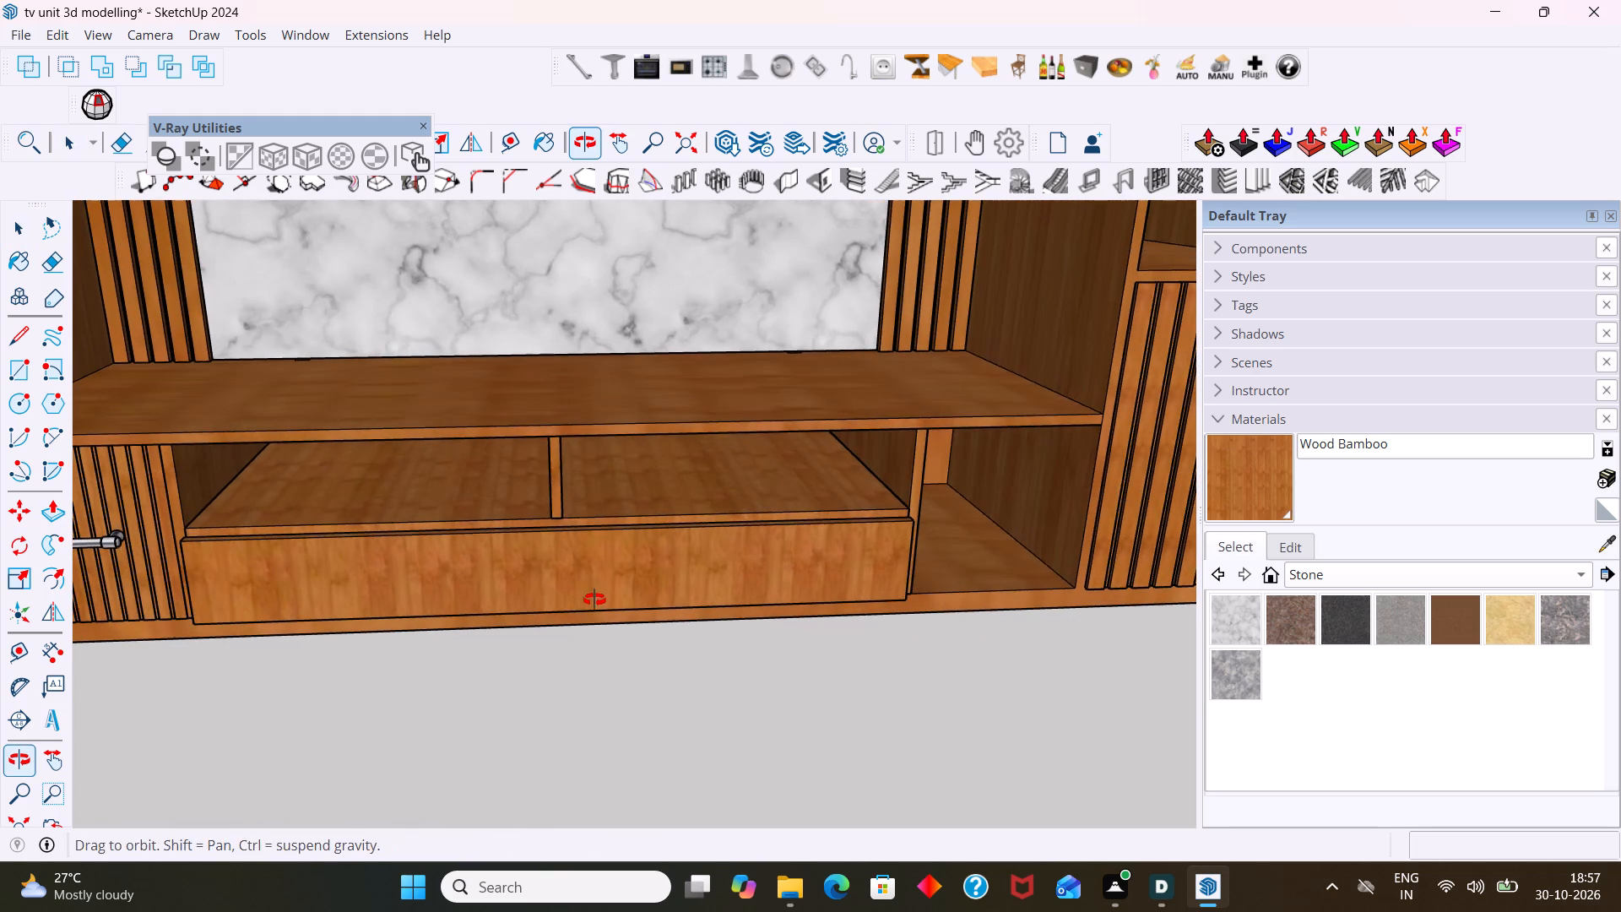
middle_drag(594, 600, 593, 601)
scroll(694, 596, down, 9)
scroll(455, 573, up, 4)
scroll(452, 574, down, 3)
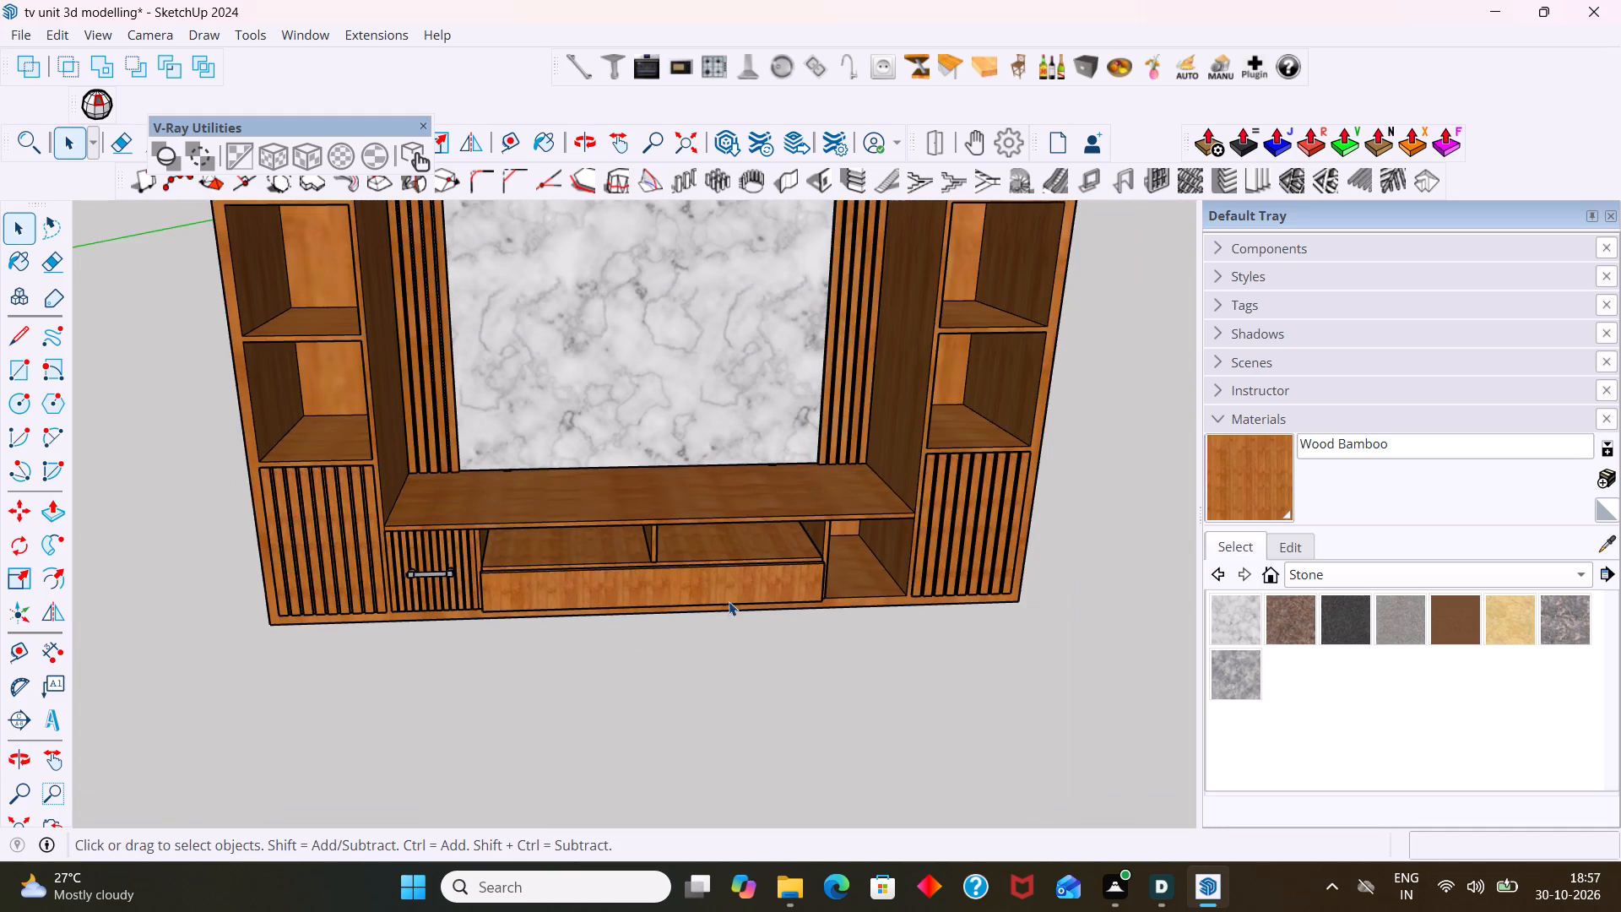
middle_drag(799, 582, 838, 591)
scroll(512, 588, up, 2)
click(464, 556)
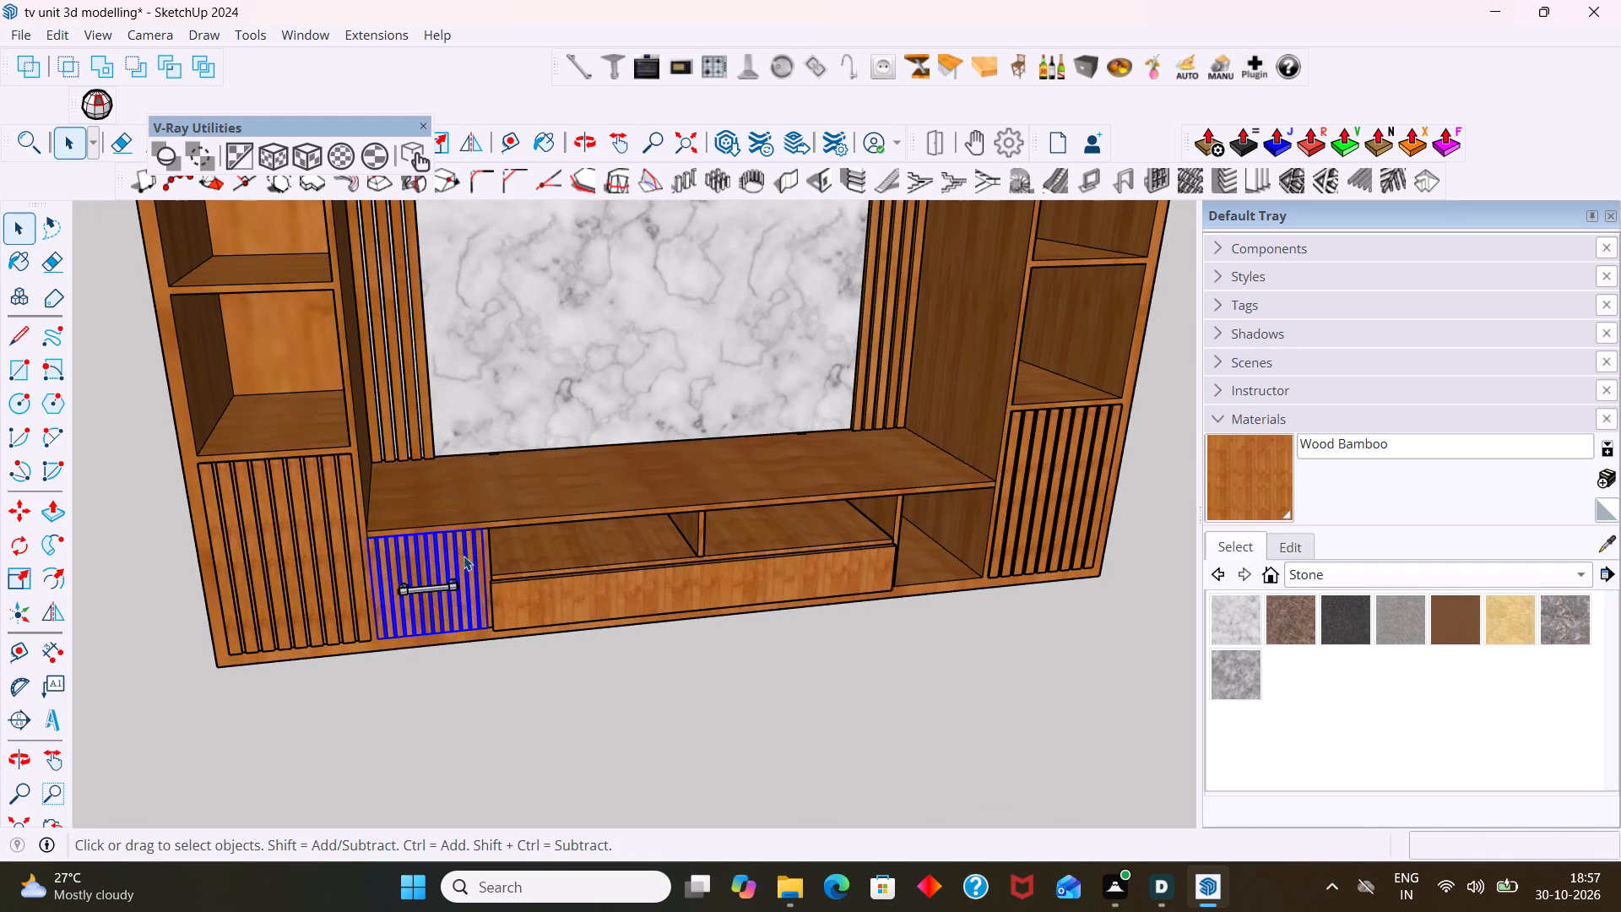
shift+click(450, 589)
key(m)
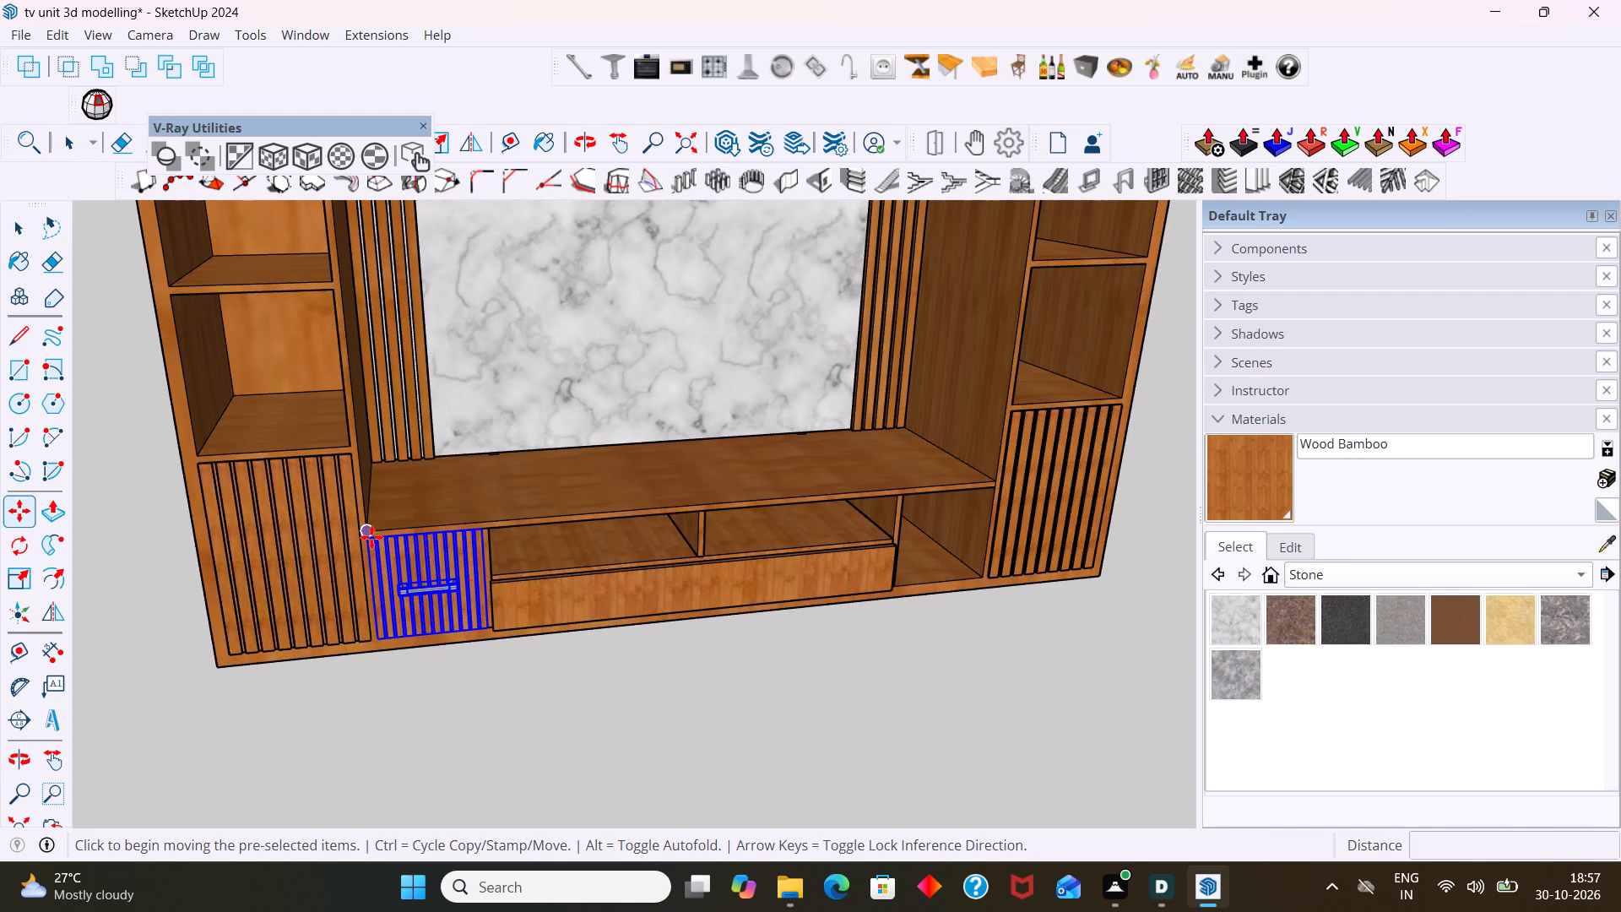
click(366, 540)
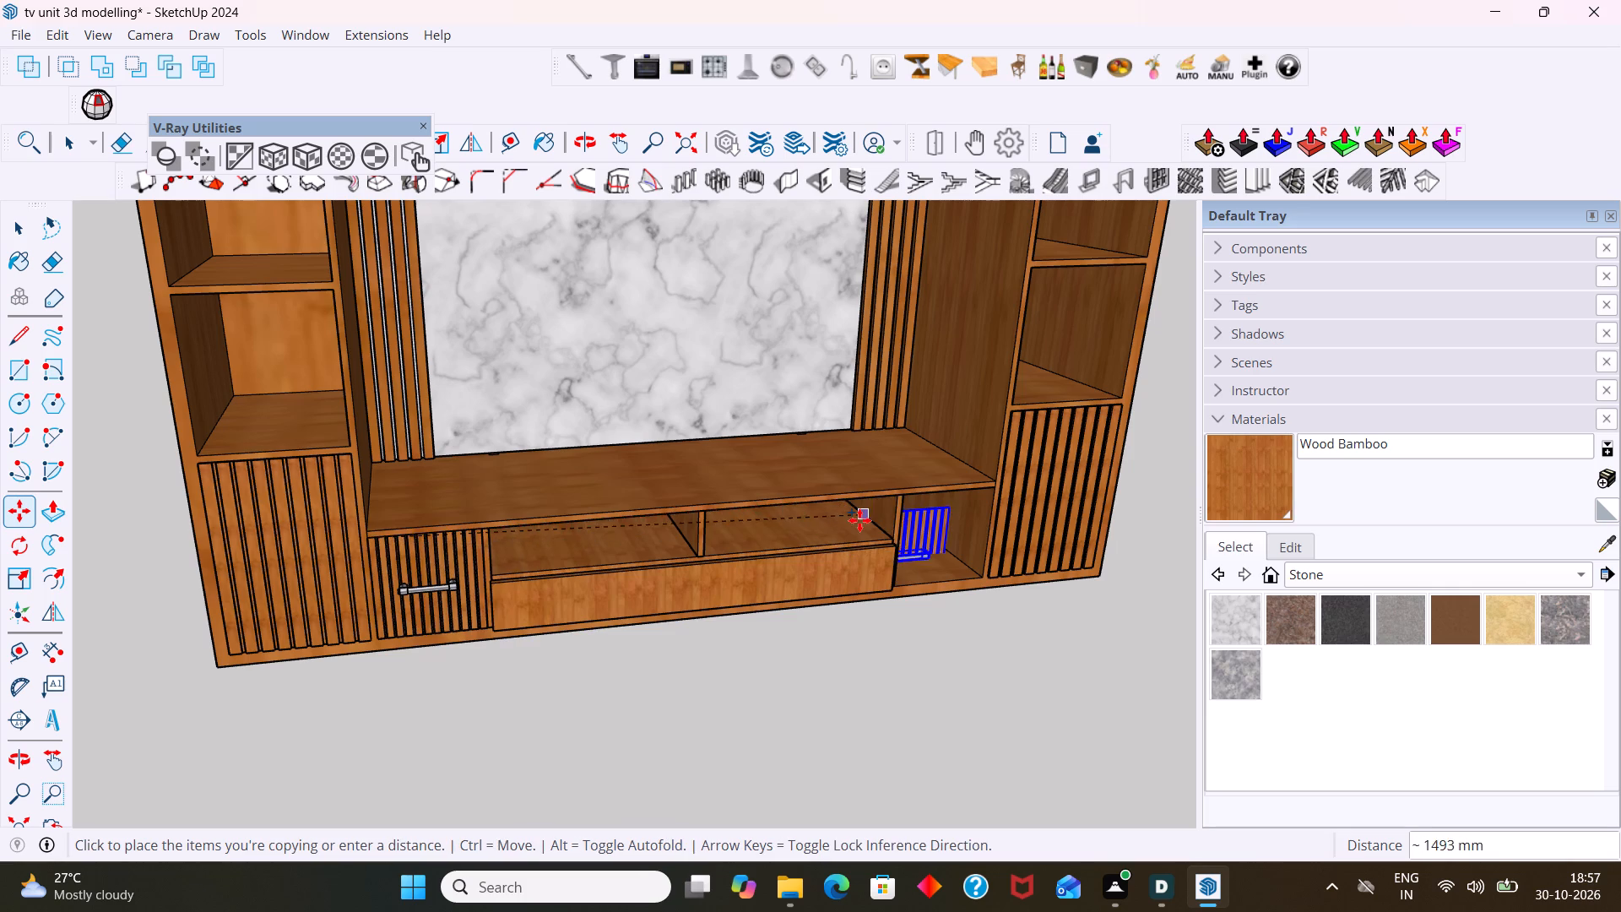
scroll(862, 523, up, 12)
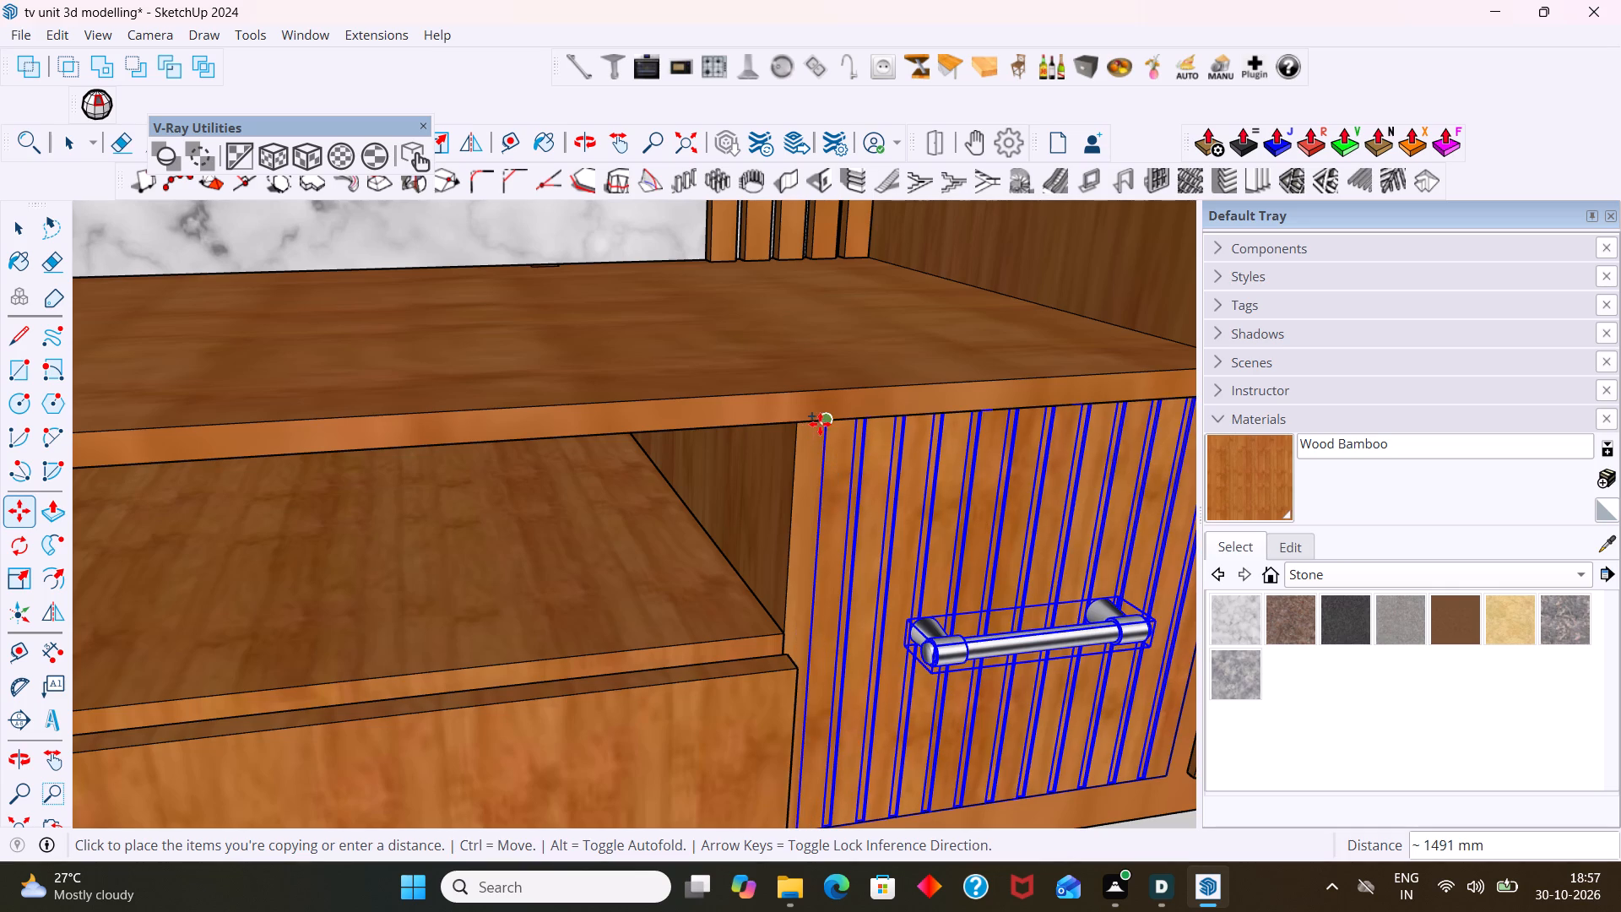
click(826, 424)
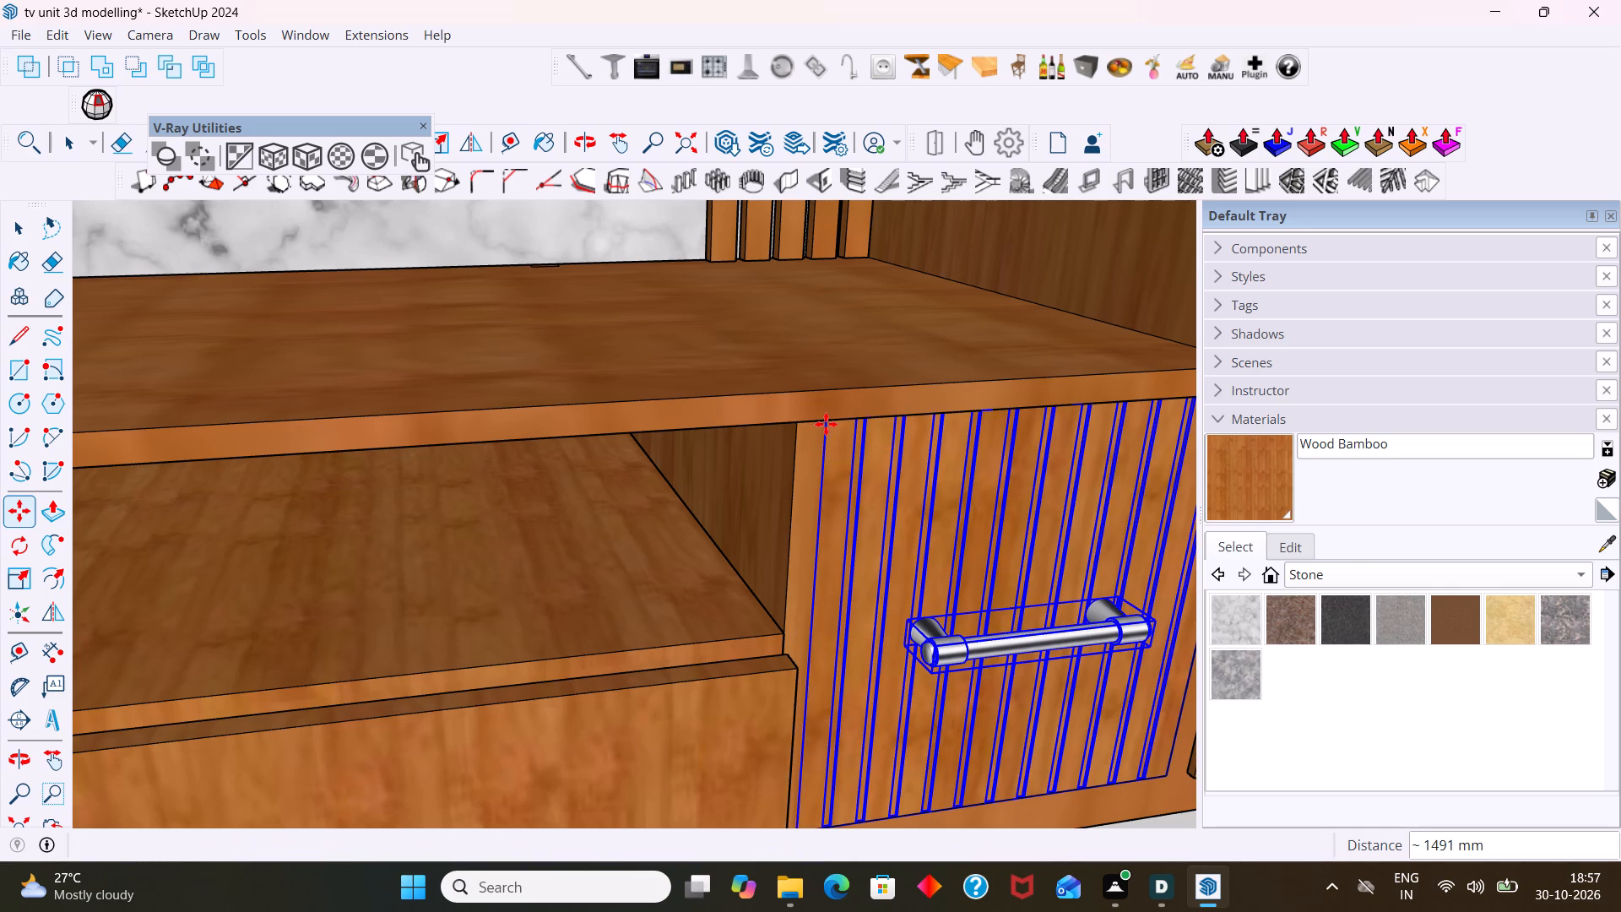
key(space)
scroll(988, 740, down, 8)
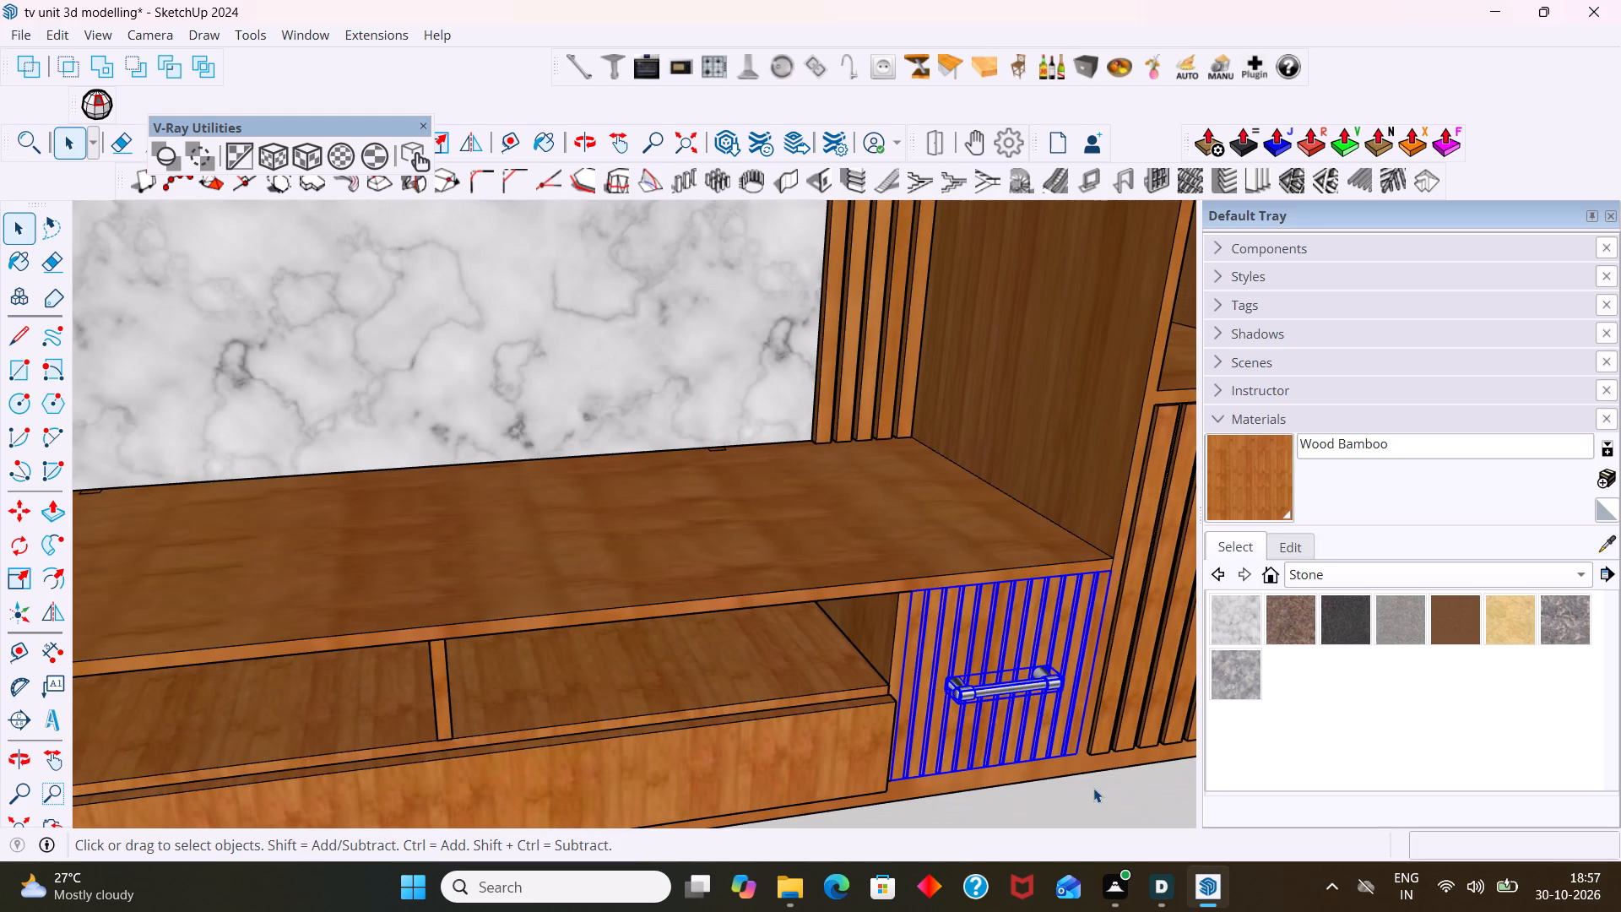
click(1096, 801)
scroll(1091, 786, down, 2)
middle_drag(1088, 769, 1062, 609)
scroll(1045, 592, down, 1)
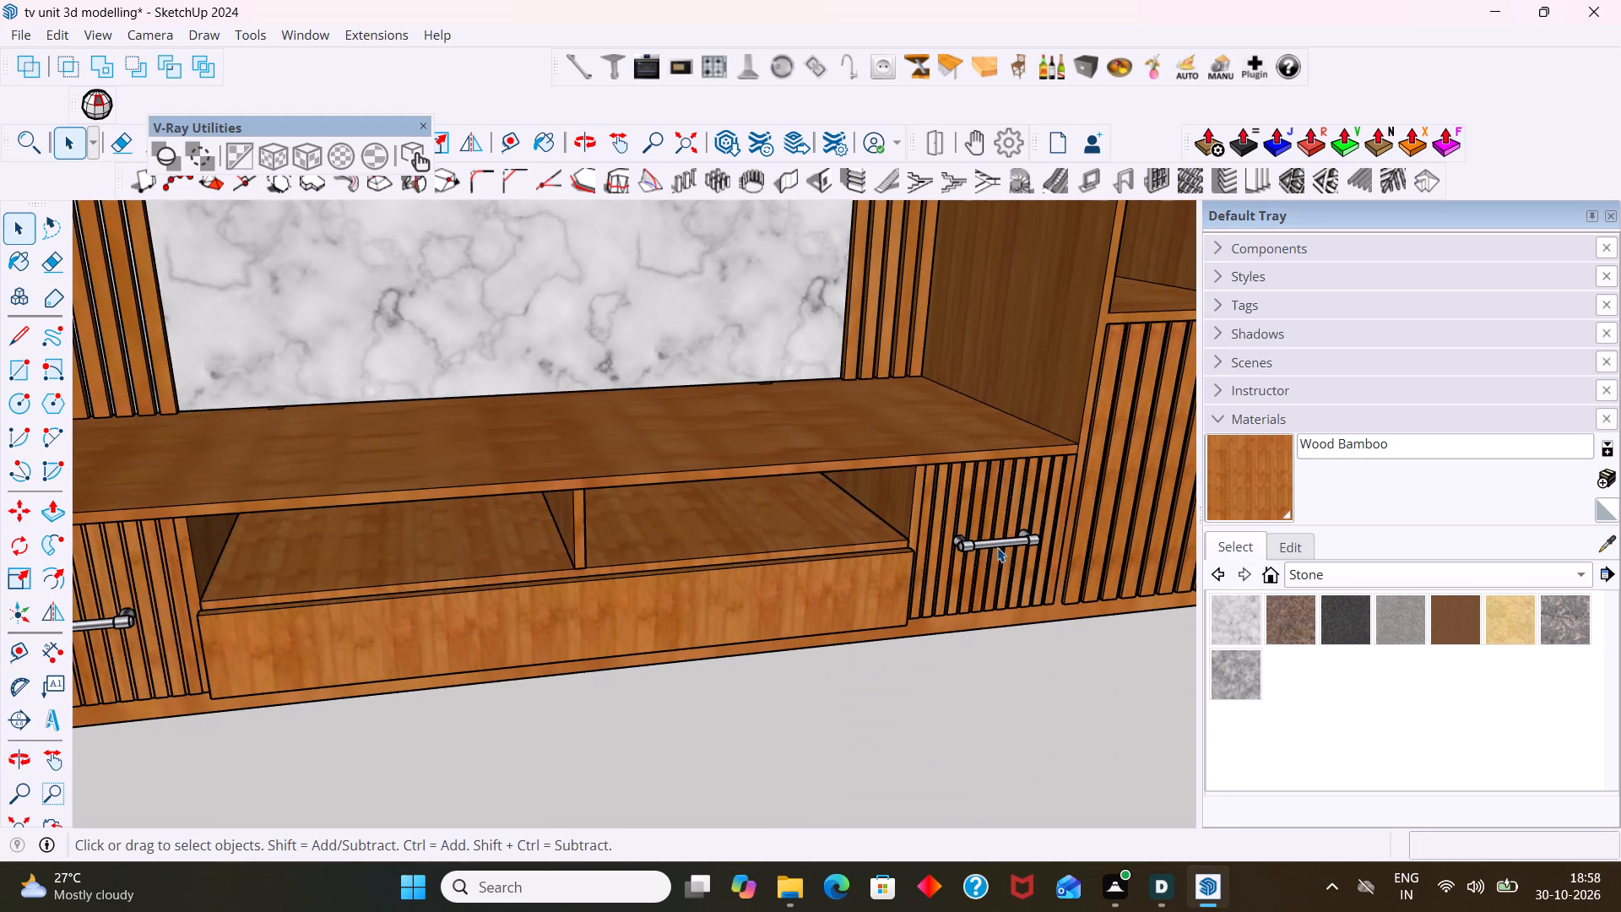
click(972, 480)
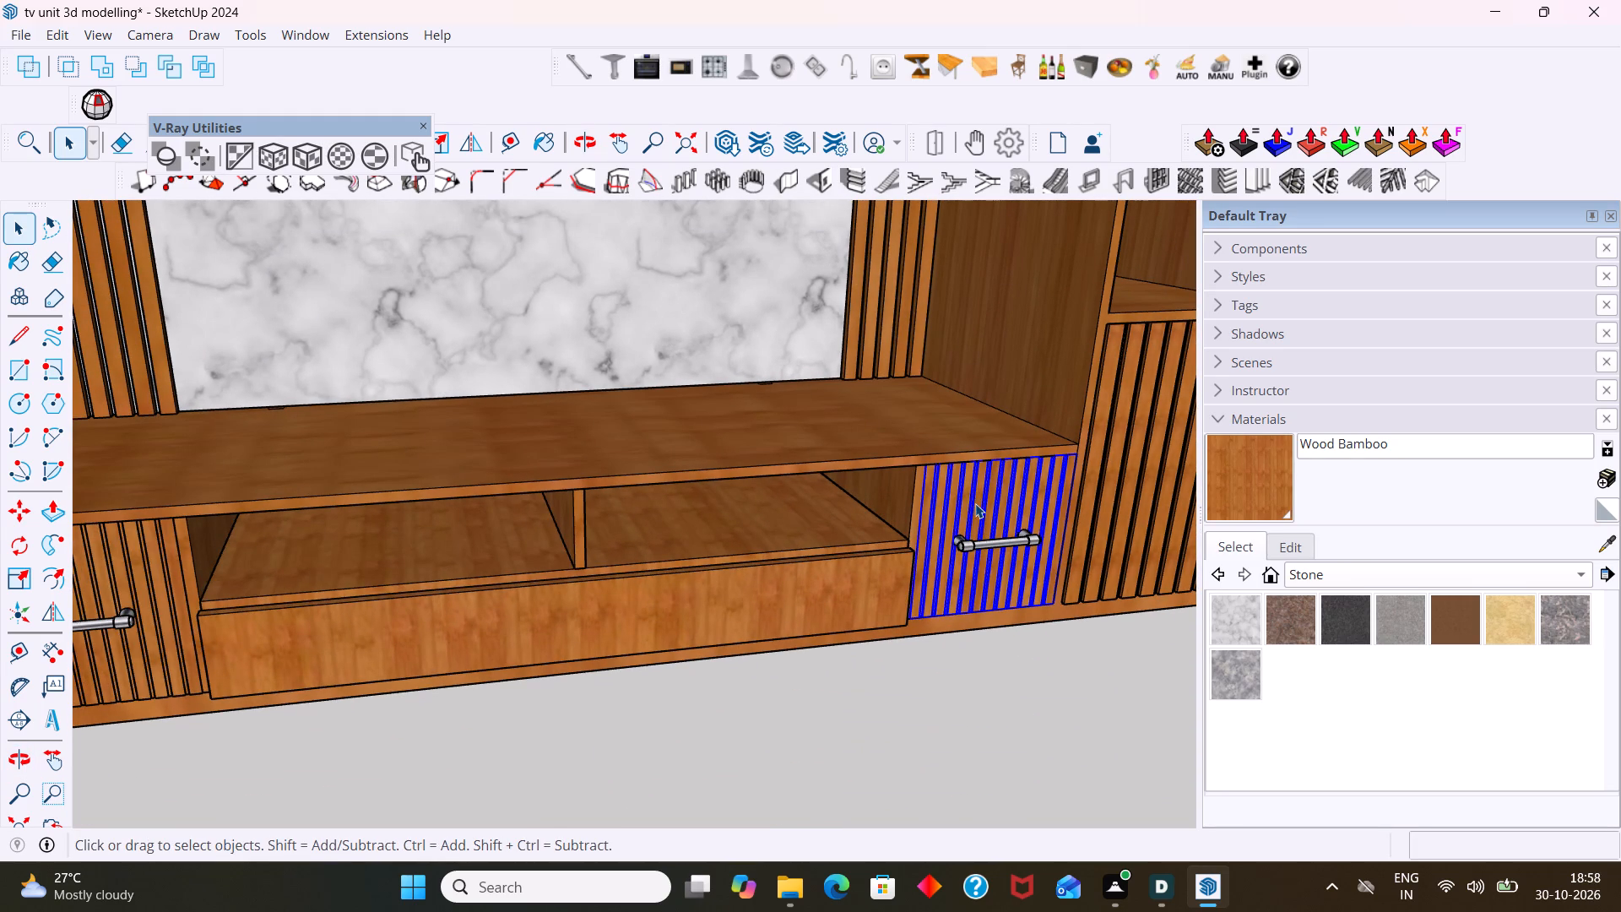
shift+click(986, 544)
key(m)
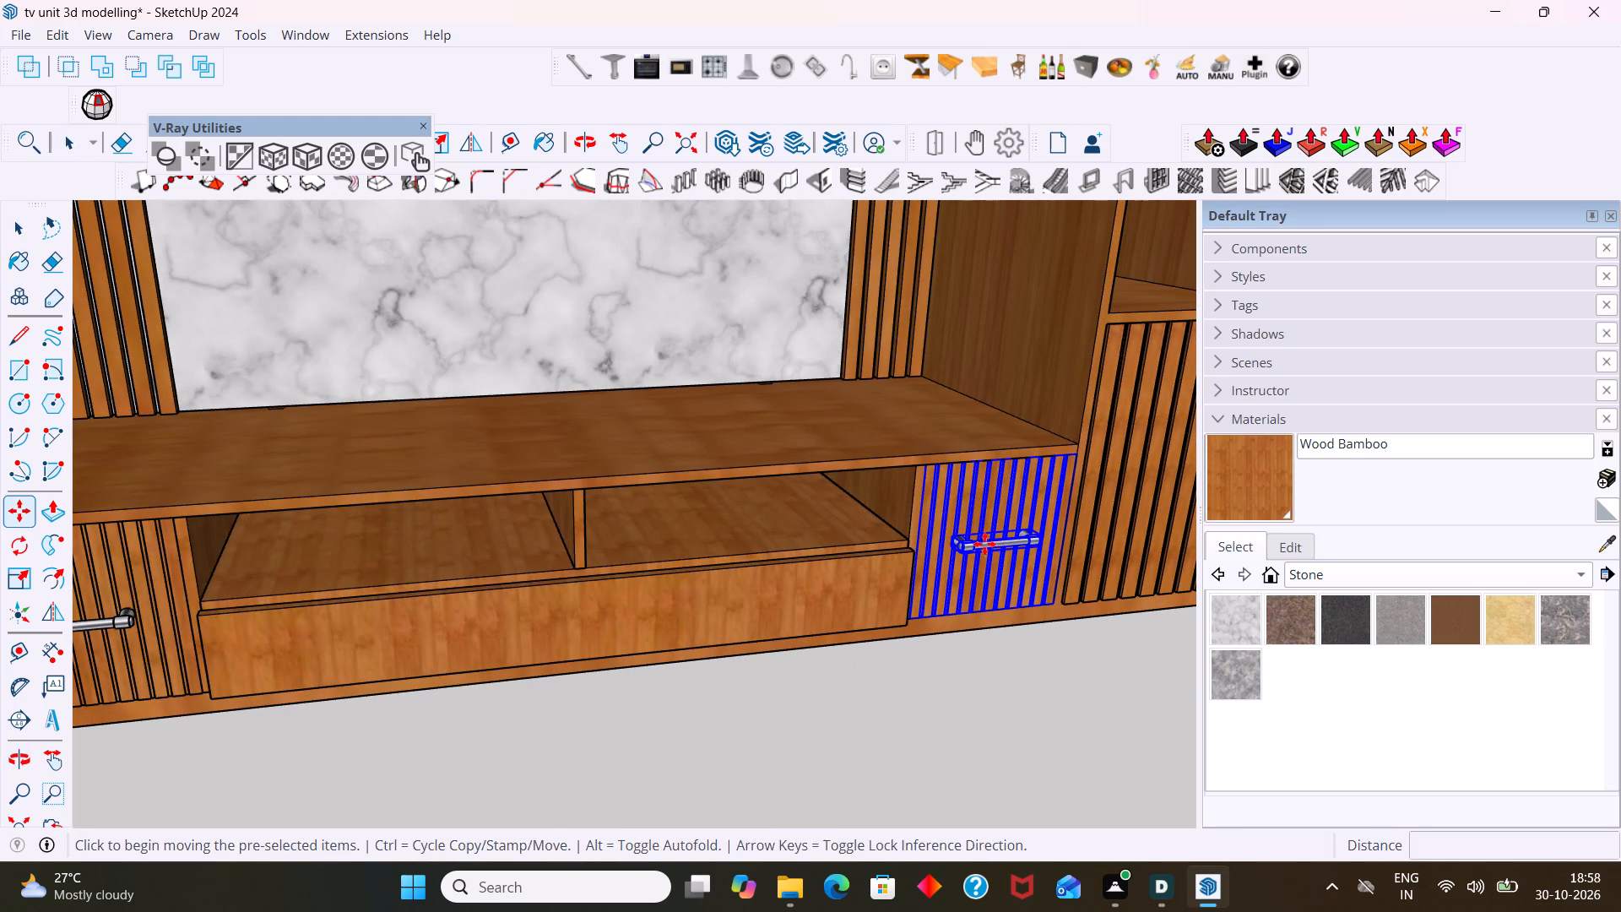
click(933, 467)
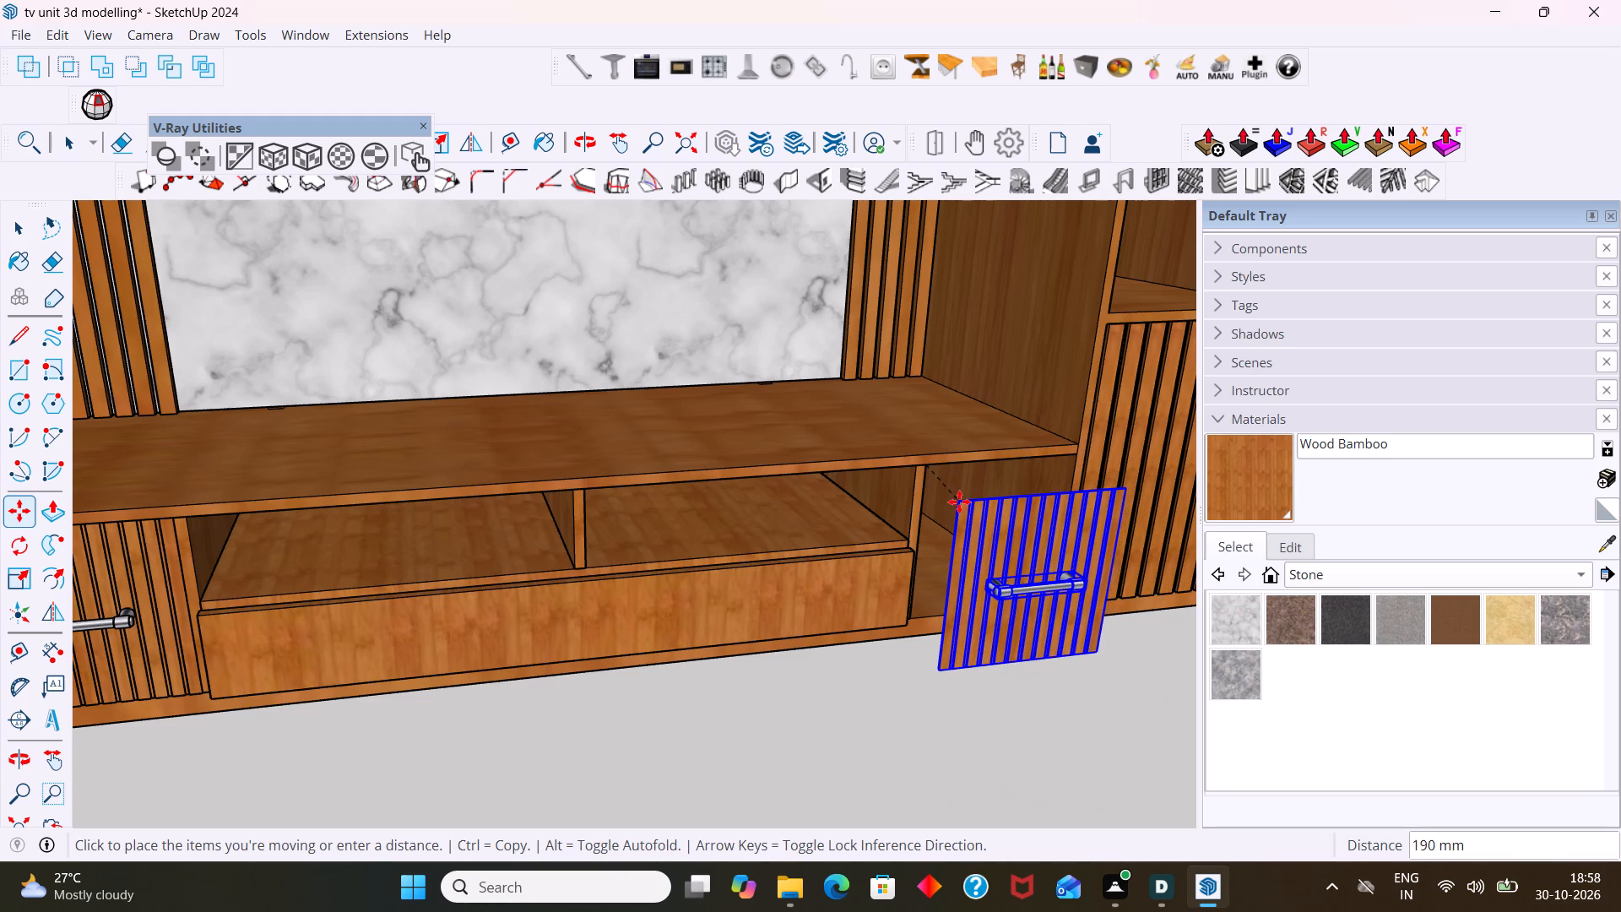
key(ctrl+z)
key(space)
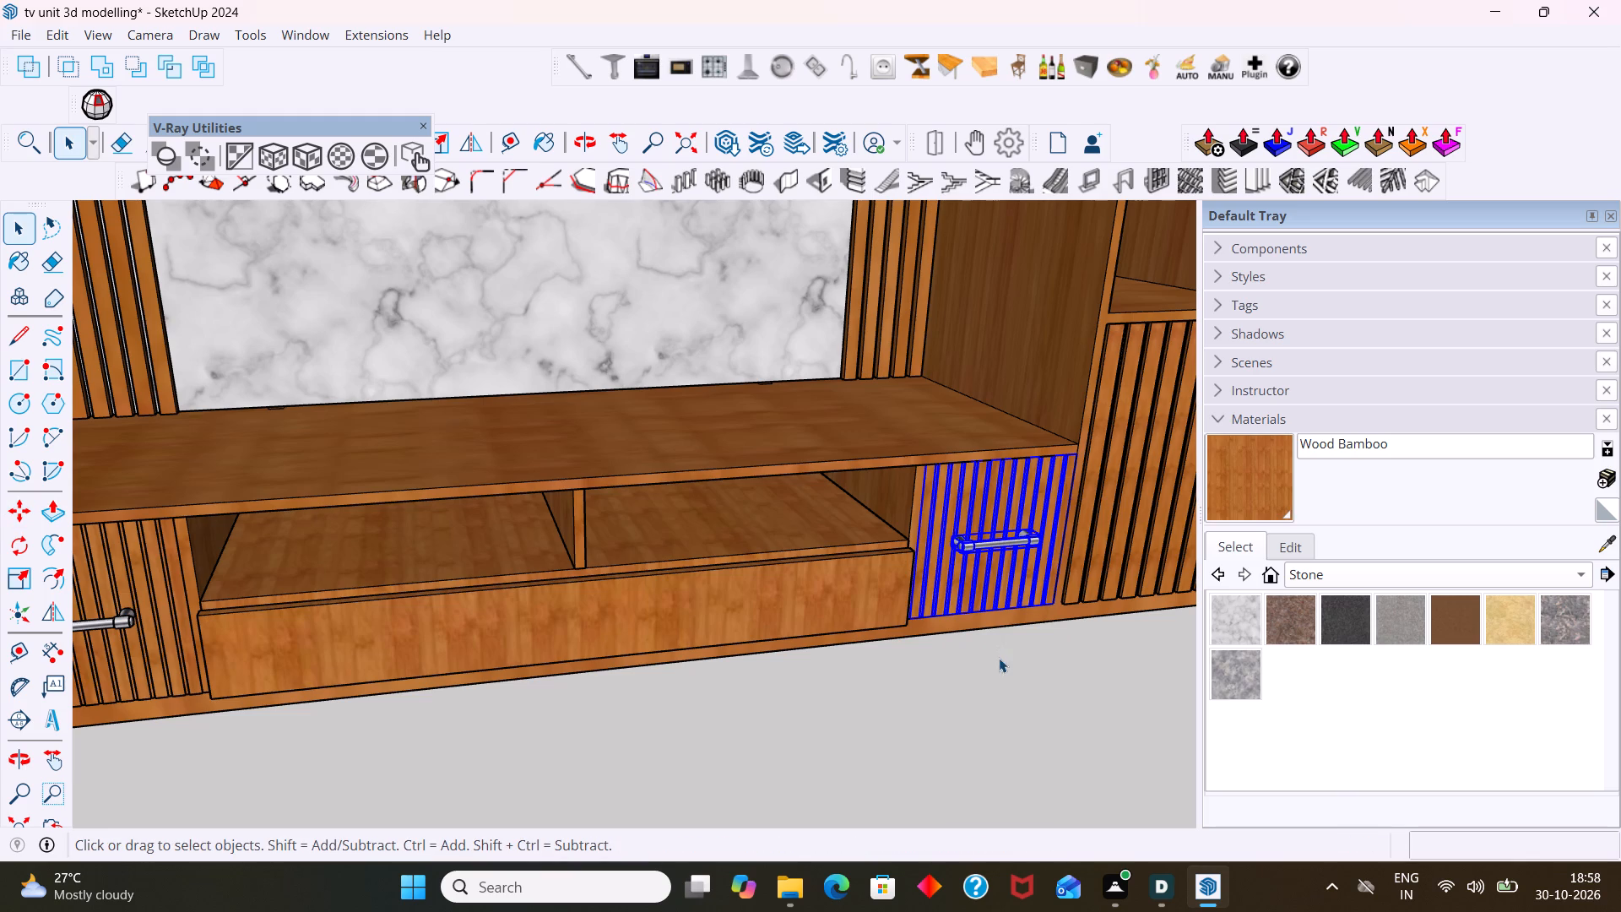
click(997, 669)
Examine the copied drawer front and the whole TV unit from the front, both sides and below.
scroll(969, 674, down, 3)
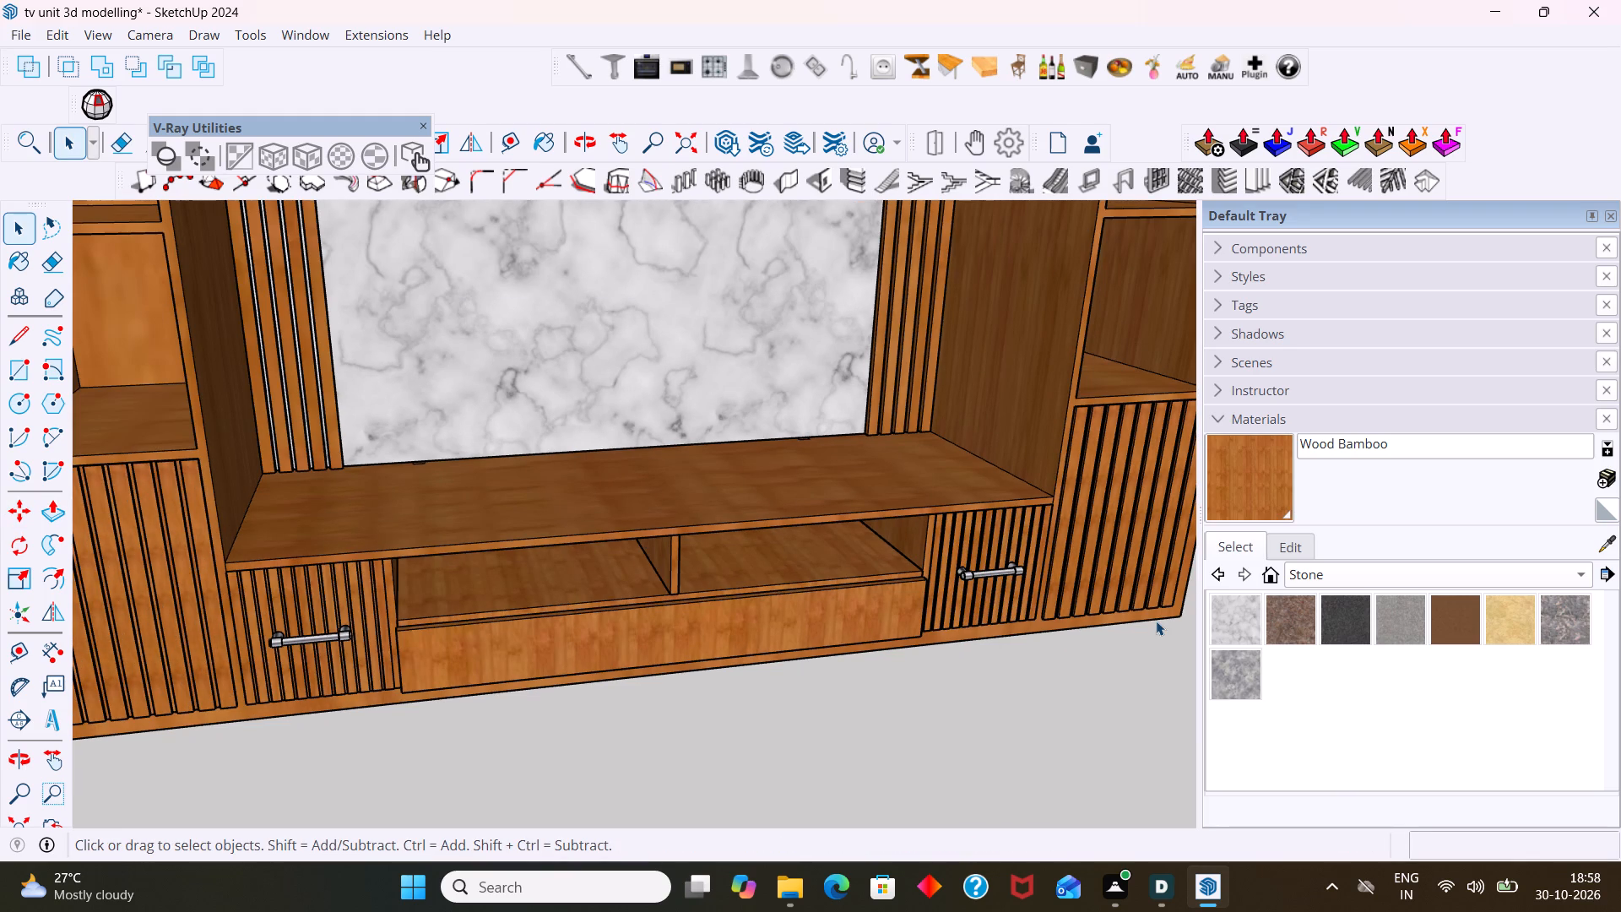
scroll(769, 606, down, 4)
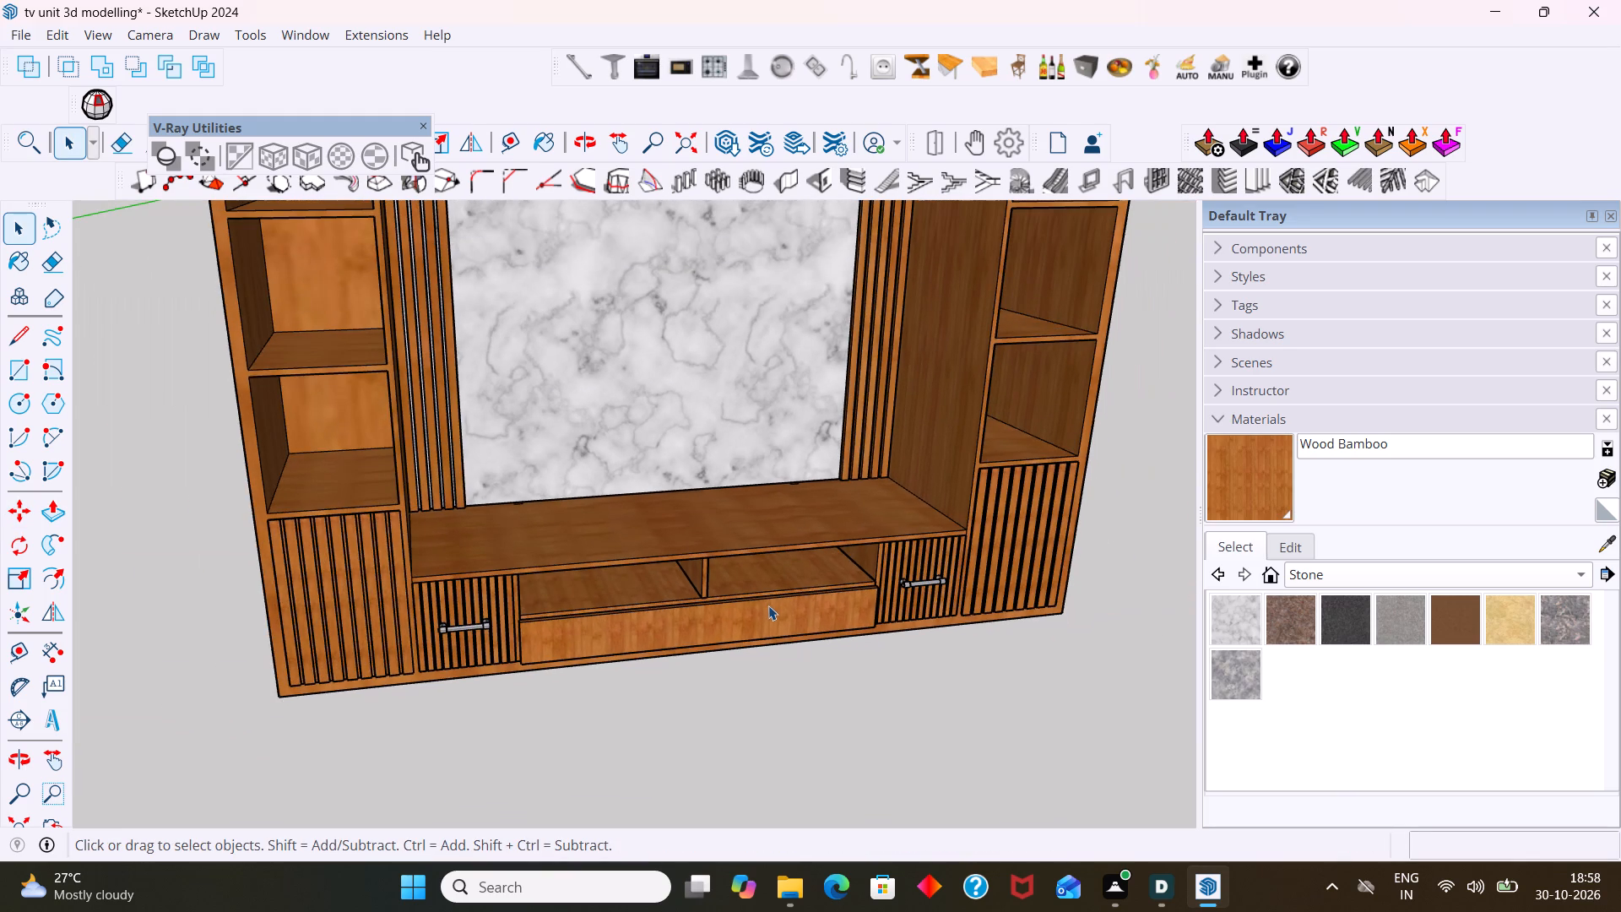
scroll(751, 621, down, 7)
middle_drag(664, 611, 812, 590)
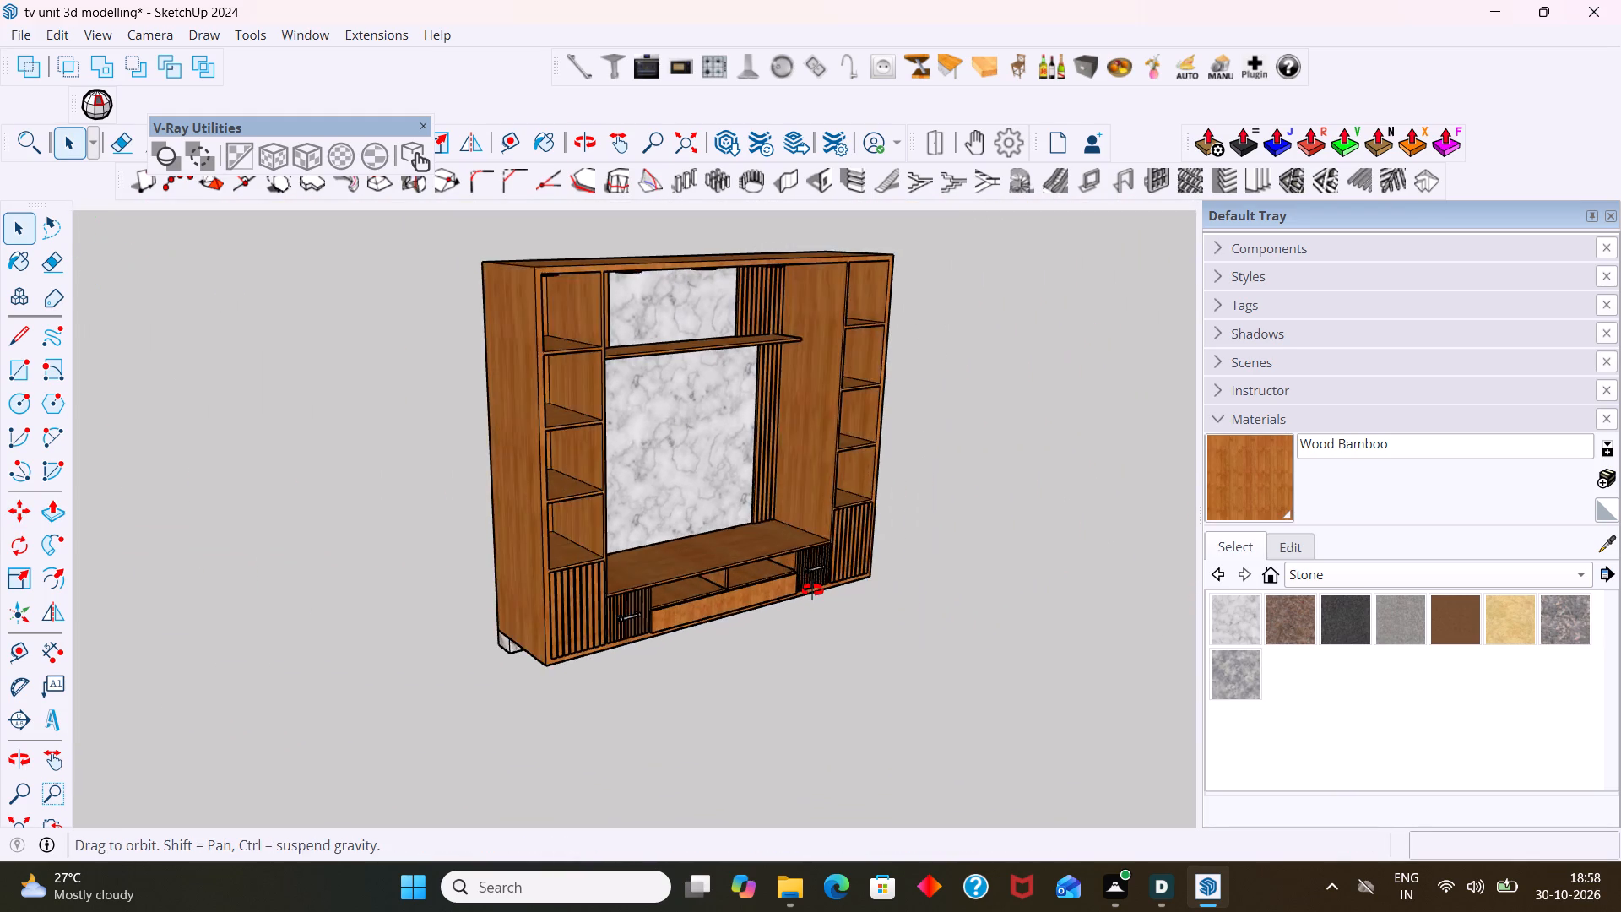
middle_drag(812, 590, 583, 581)
scroll(597, 617, up, 9)
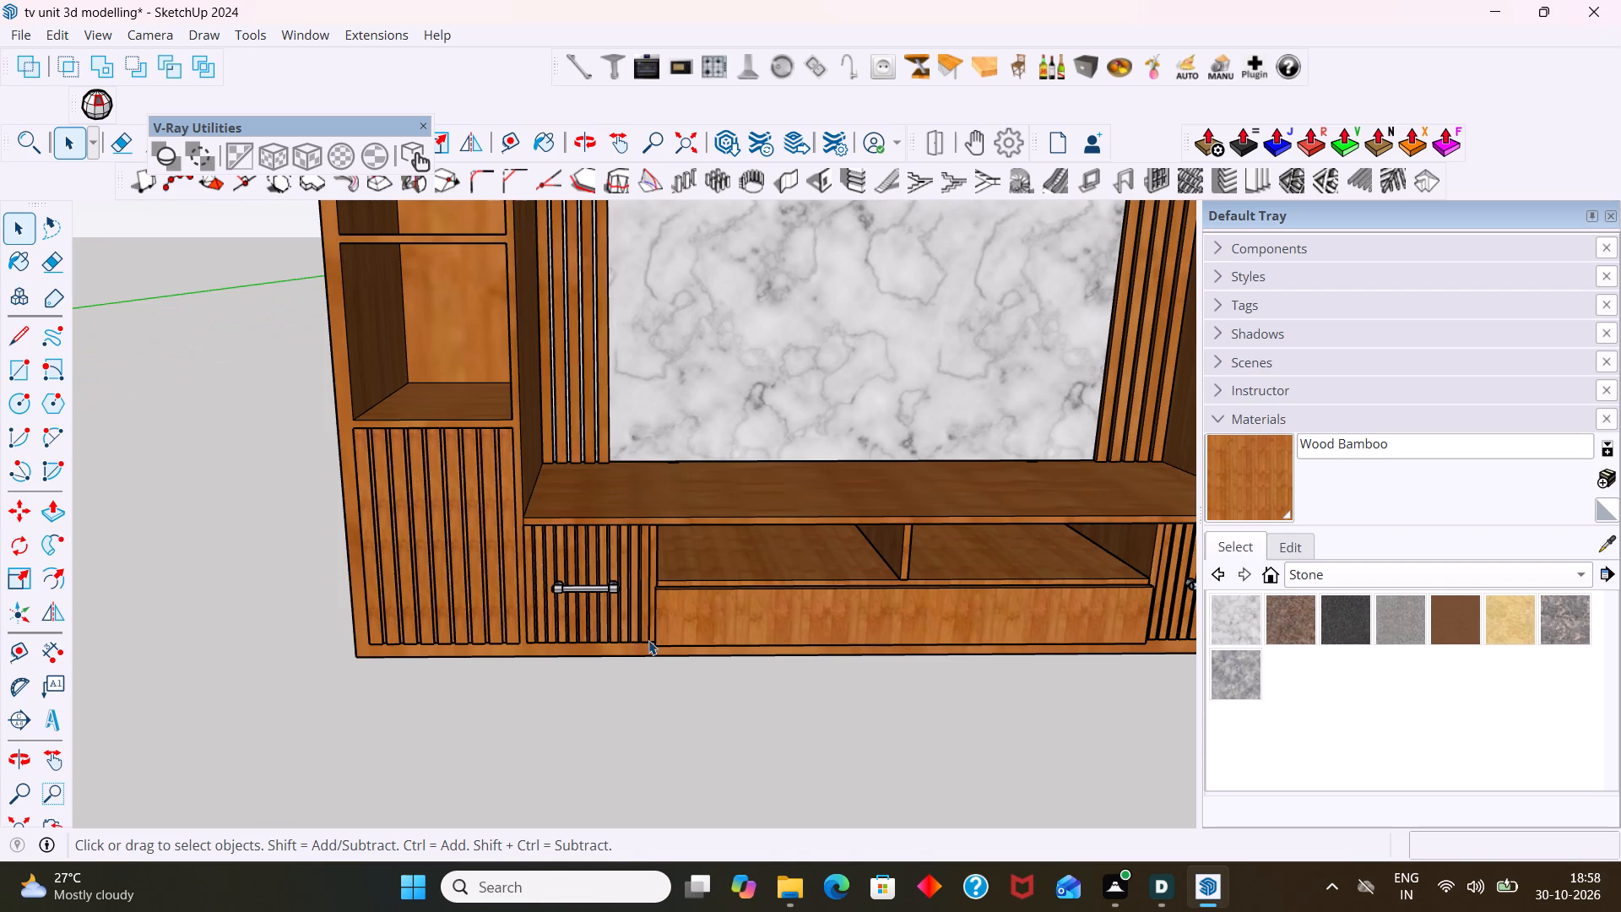
shift+middle_drag(756, 629, 436, 605)
scroll(469, 594, down, 7)
middle_drag(576, 610, 615, 670)
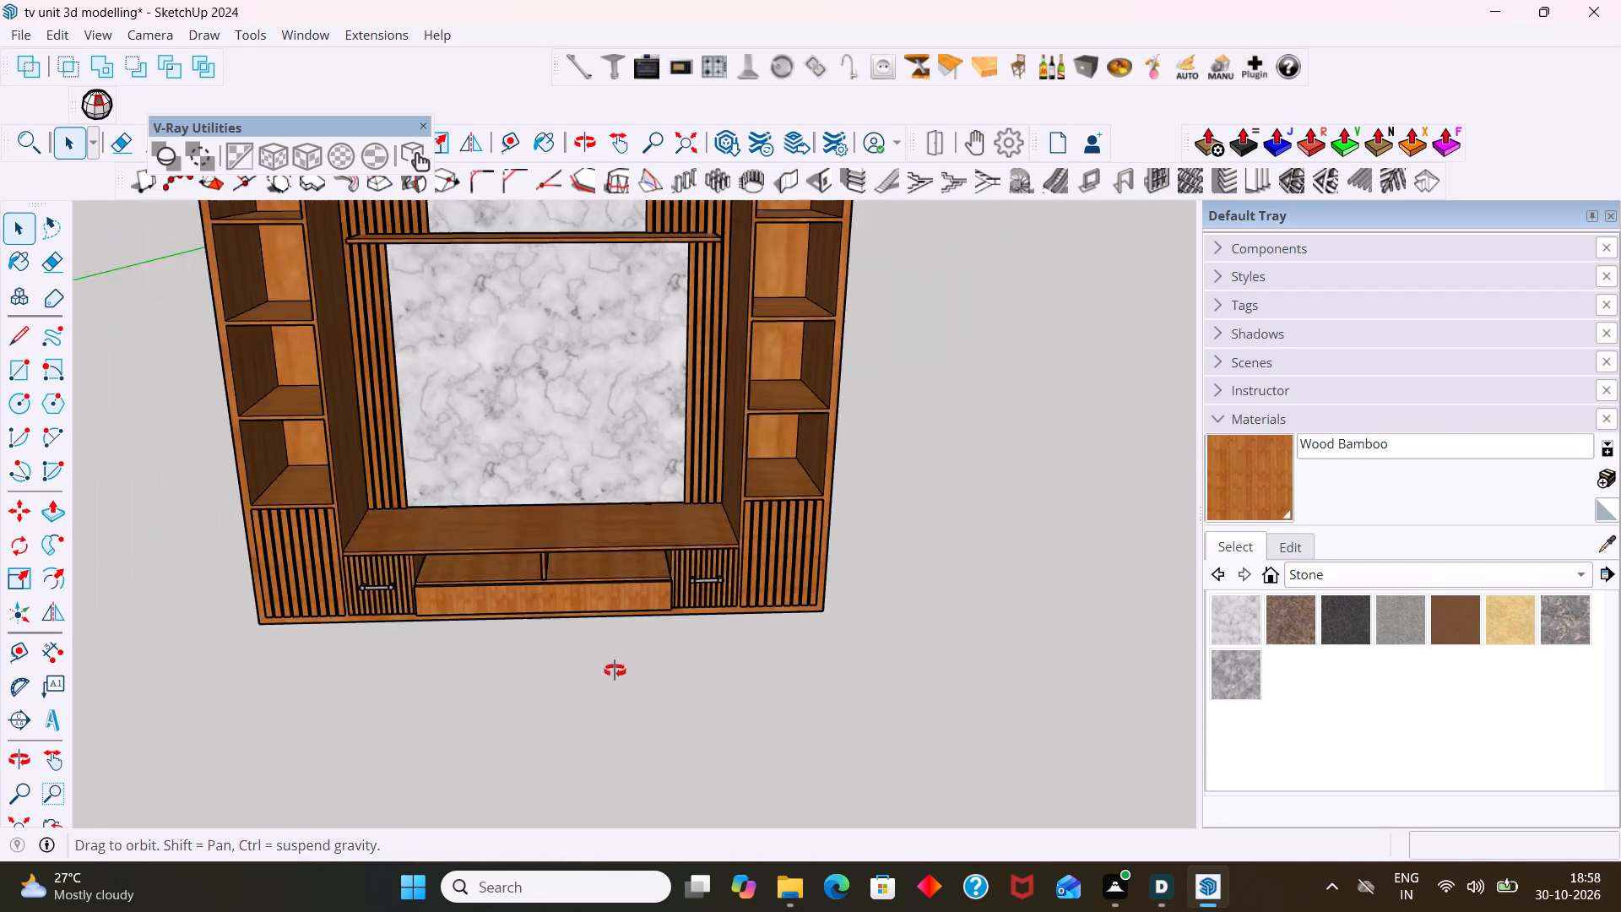
middle_drag(615, 670, 481, 441)
scroll(664, 611, up, 4)
middle_drag(655, 638, 425, 661)
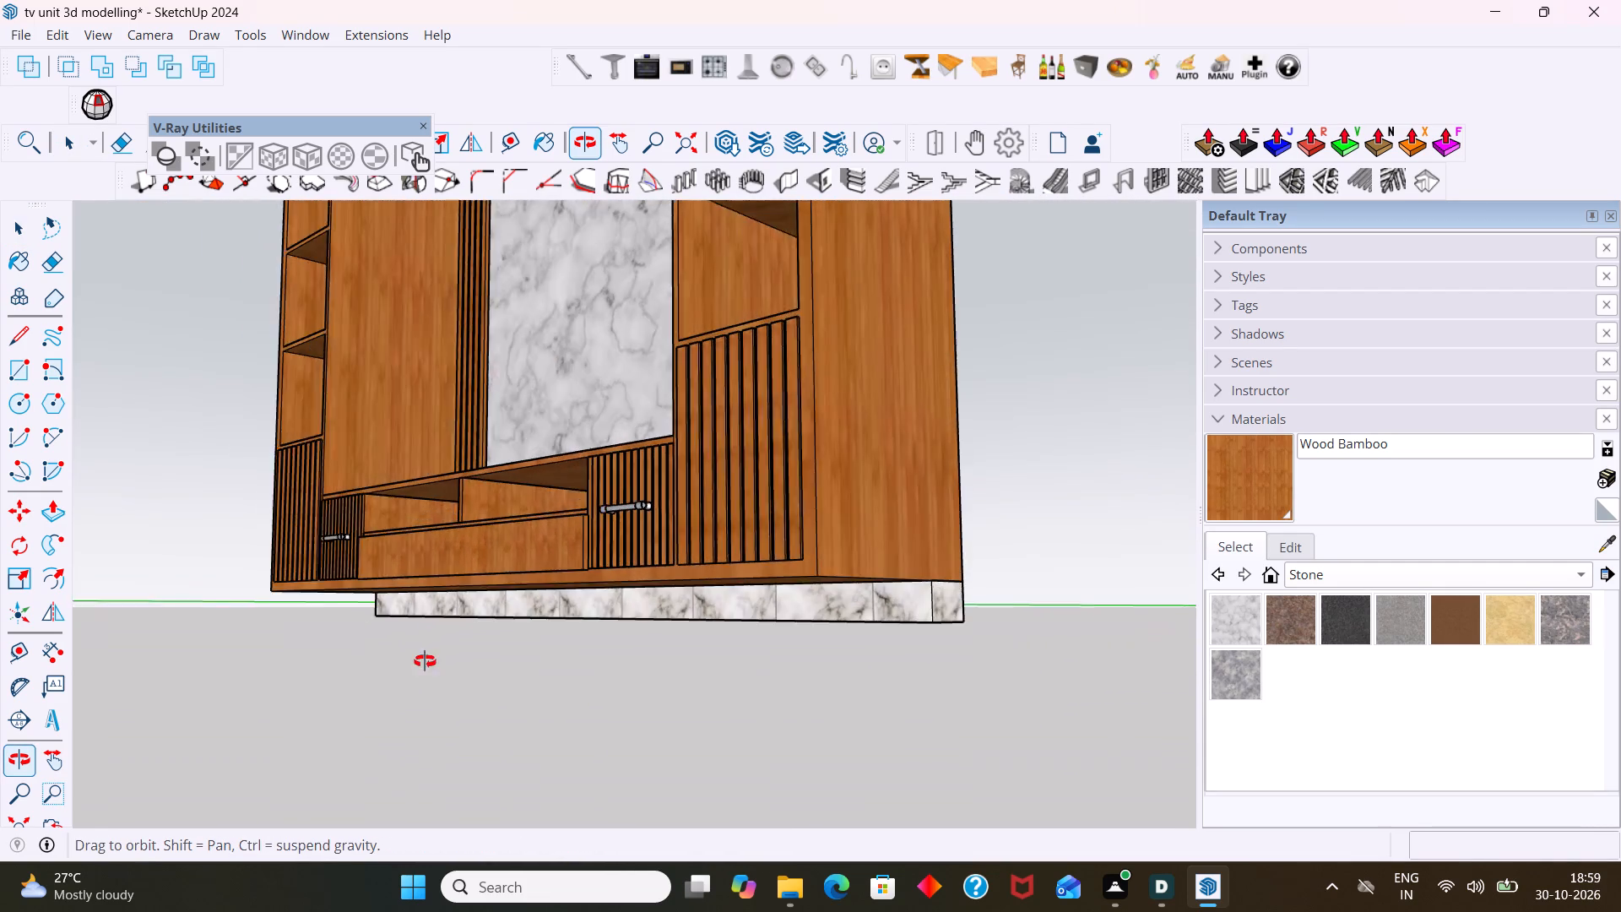
middle_drag(425, 661, 495, 647)
middle_drag(623, 627, 916, 643)
scroll(905, 616, down, 9)
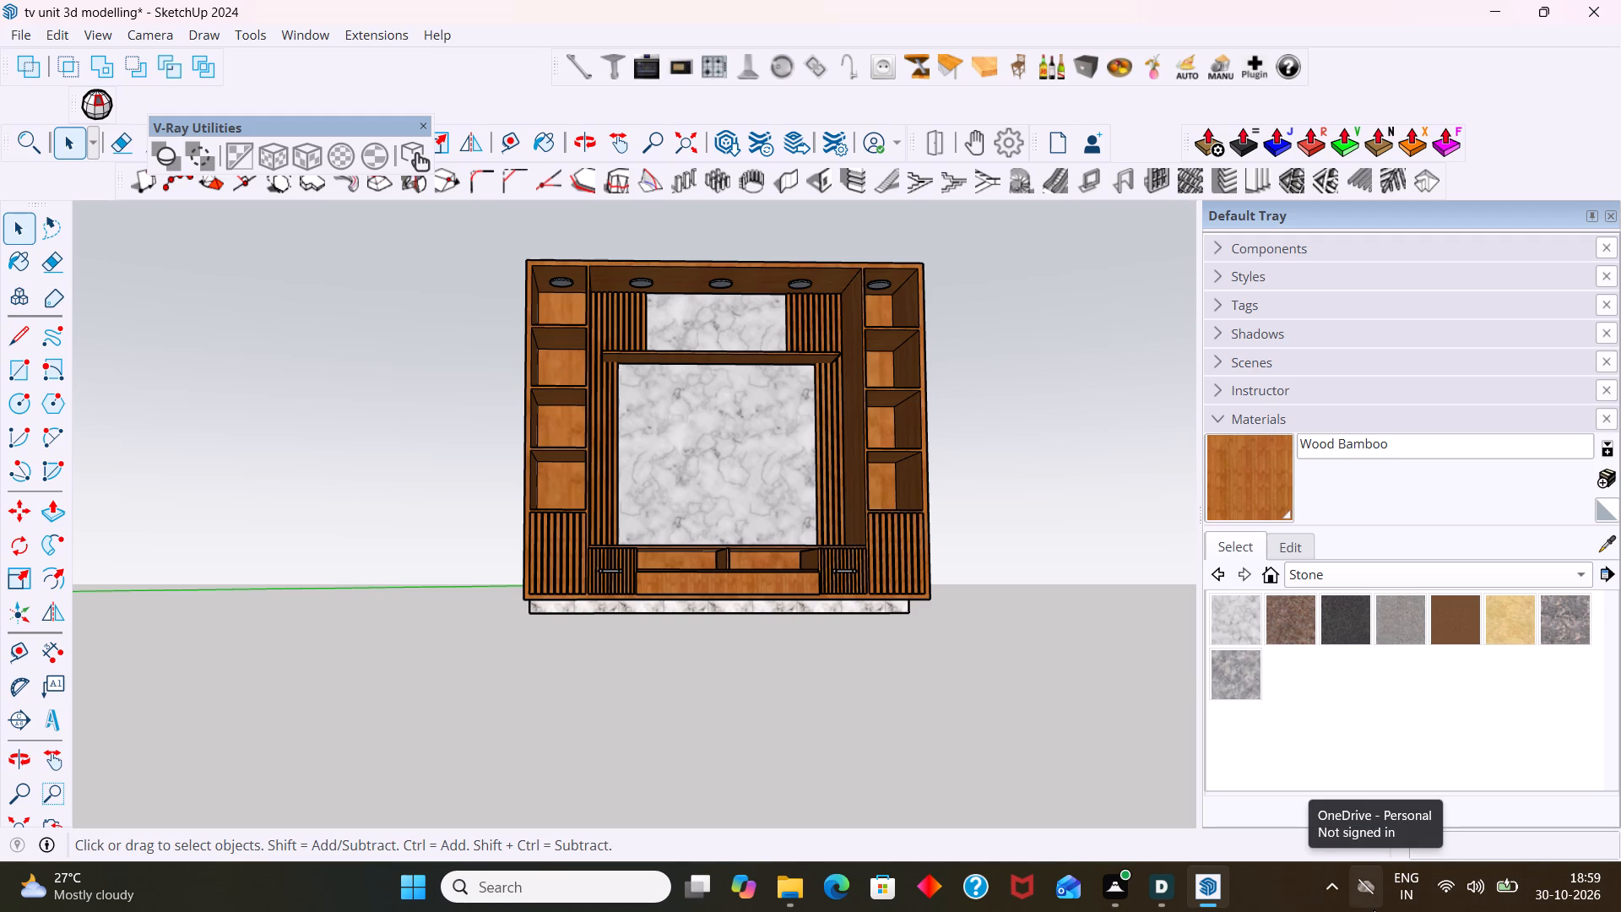
Place a bar handle component at about the middle of the long front panel's face.
scroll(614, 687, up, 2)
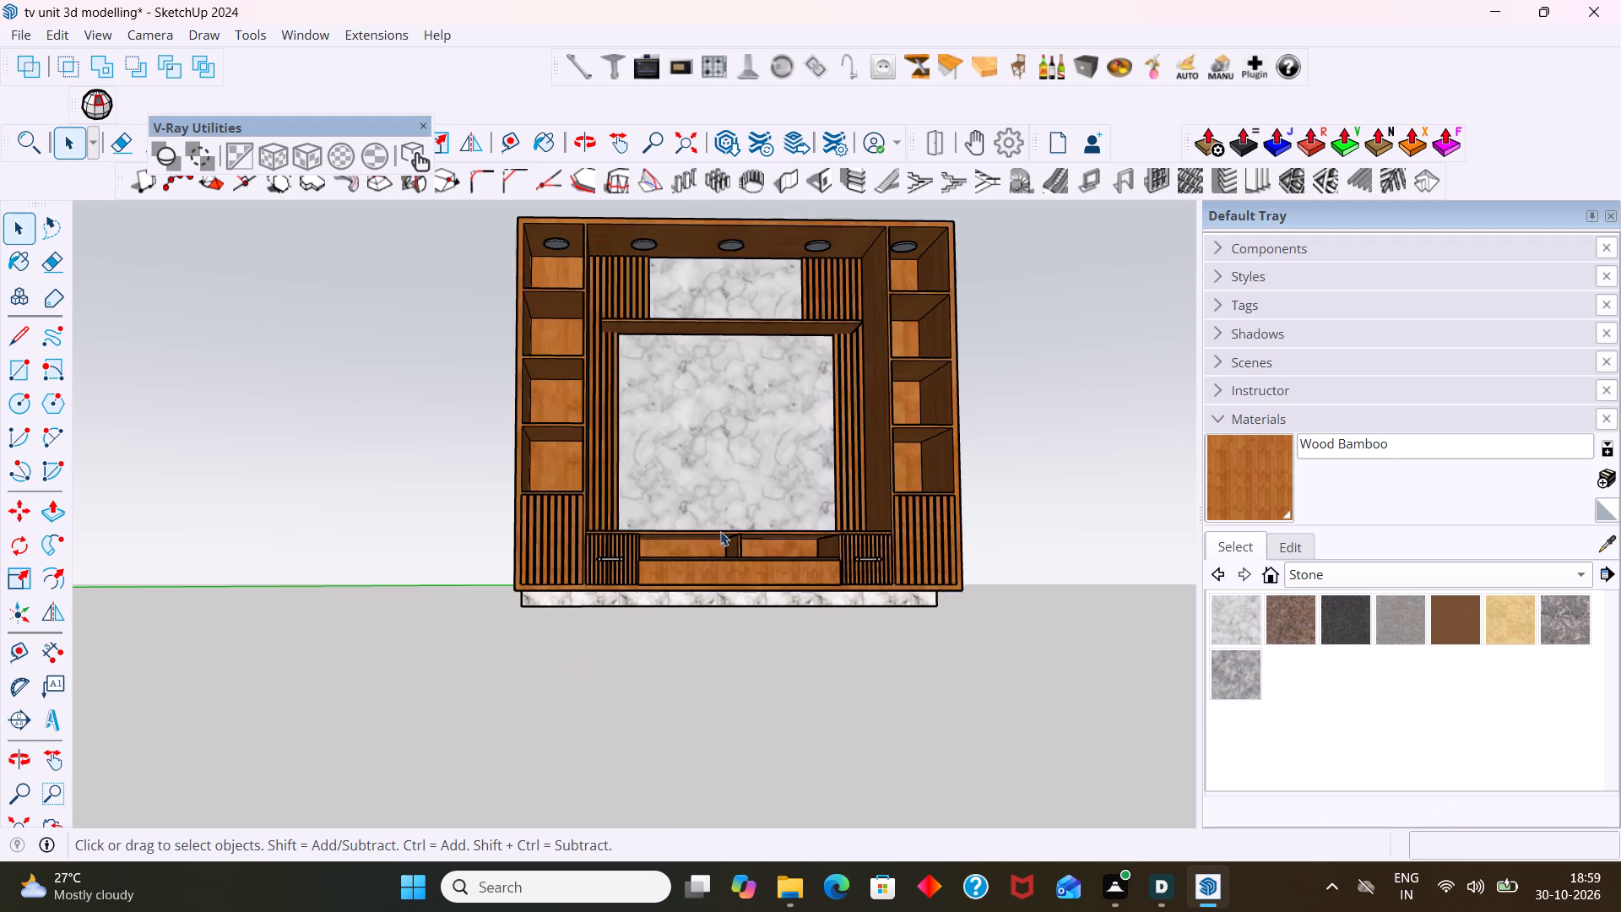
scroll(720, 531, up, 2)
middle_drag(724, 609, 724, 727)
scroll(760, 611, up, 4)
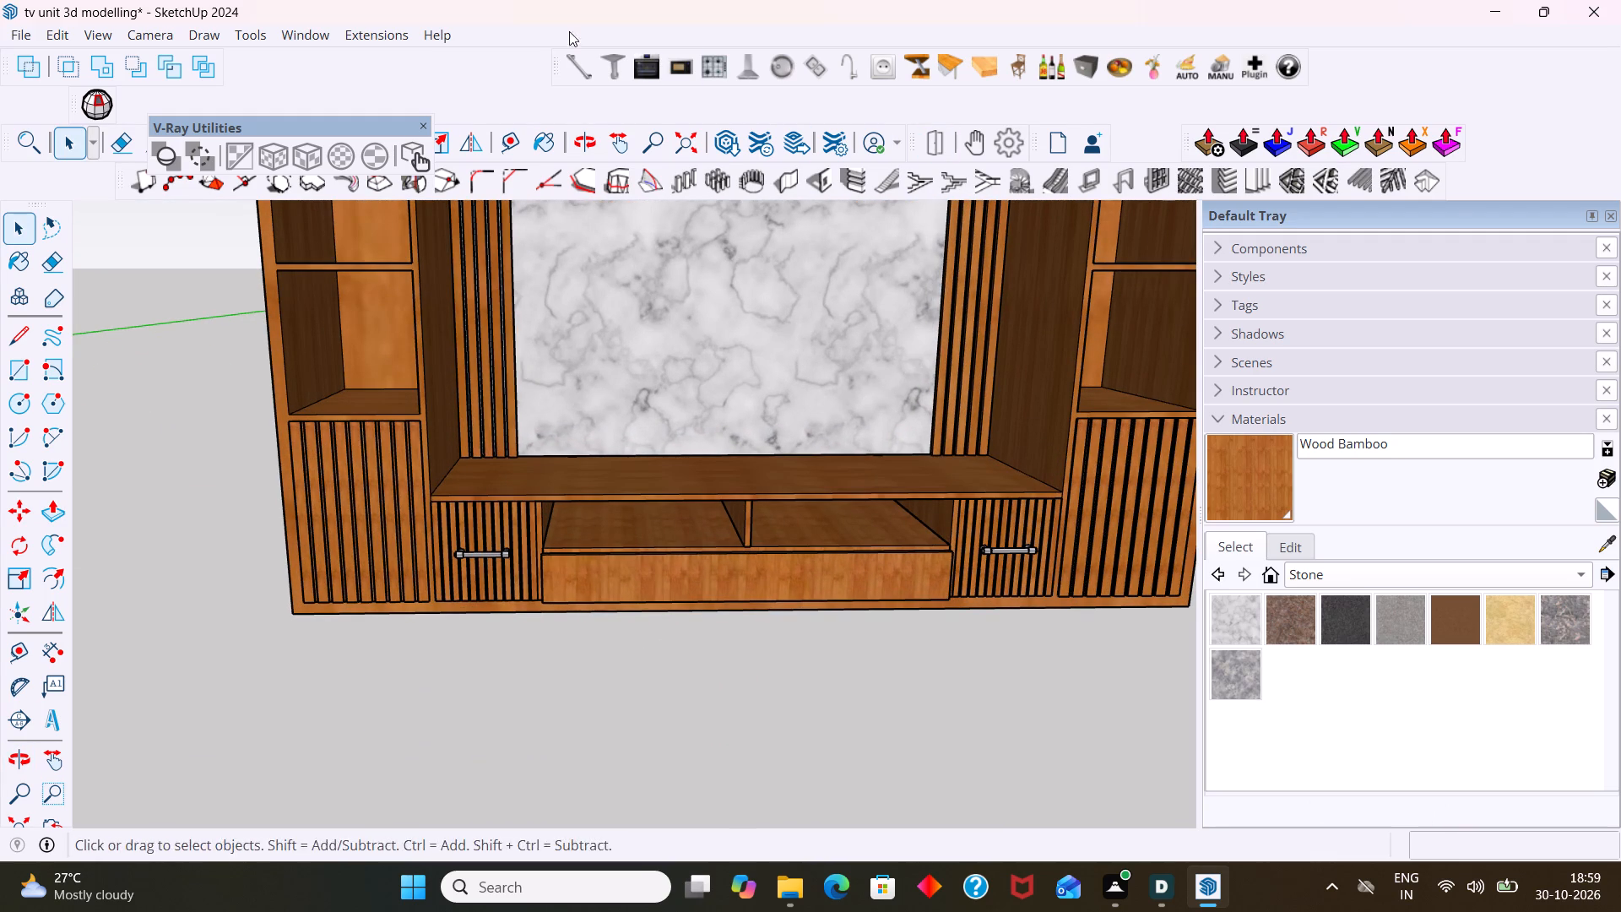
click(574, 70)
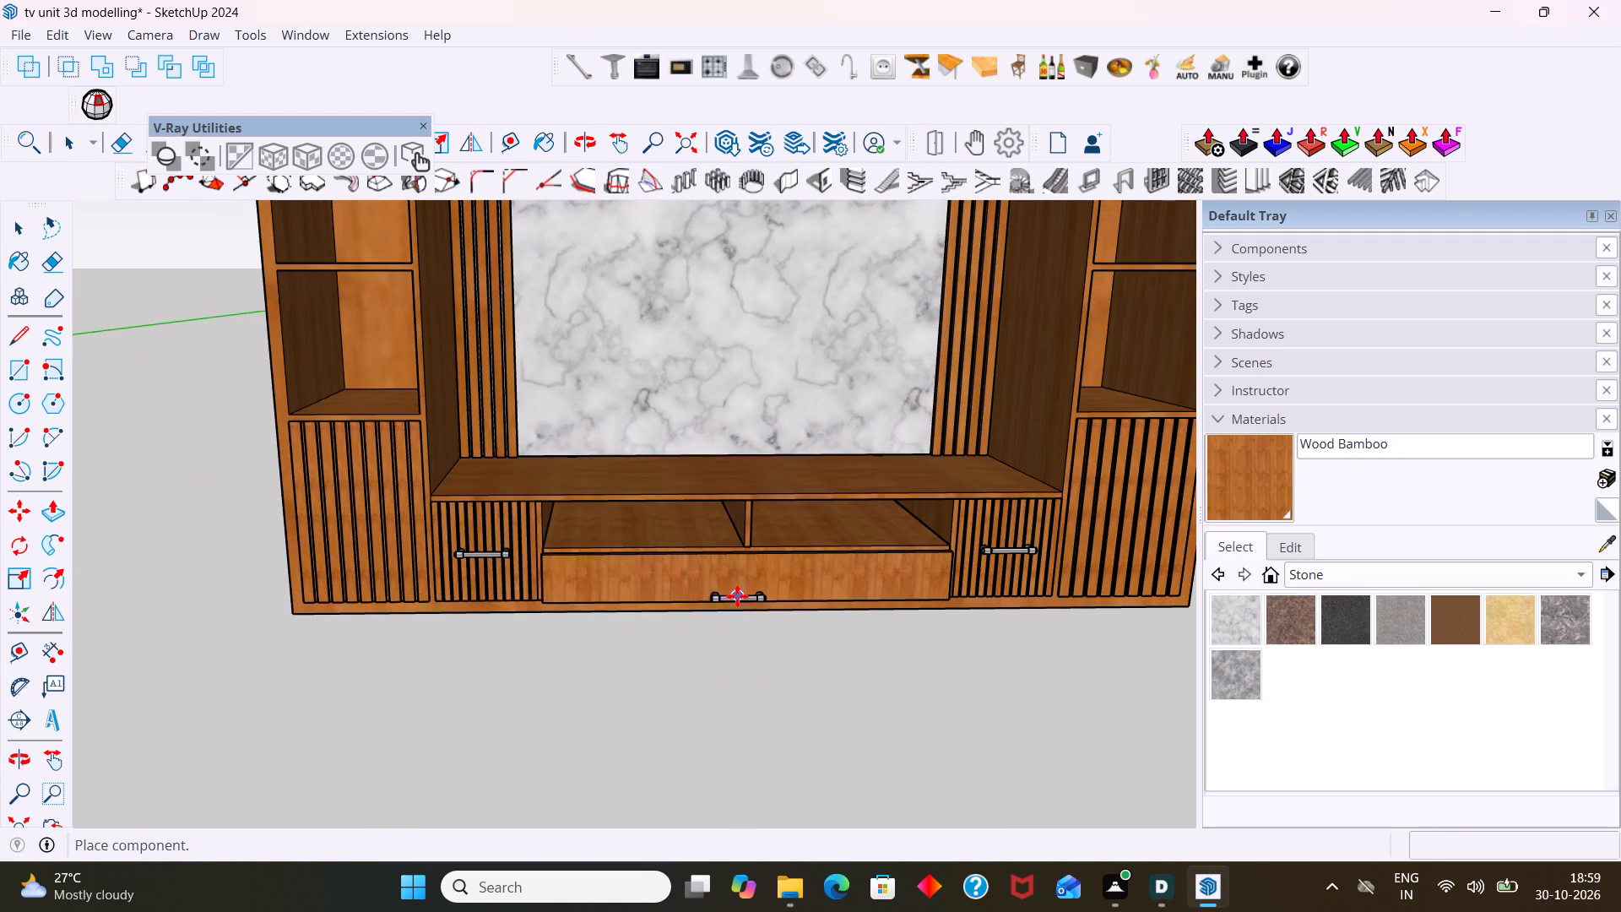
scroll(742, 588, up, 4)
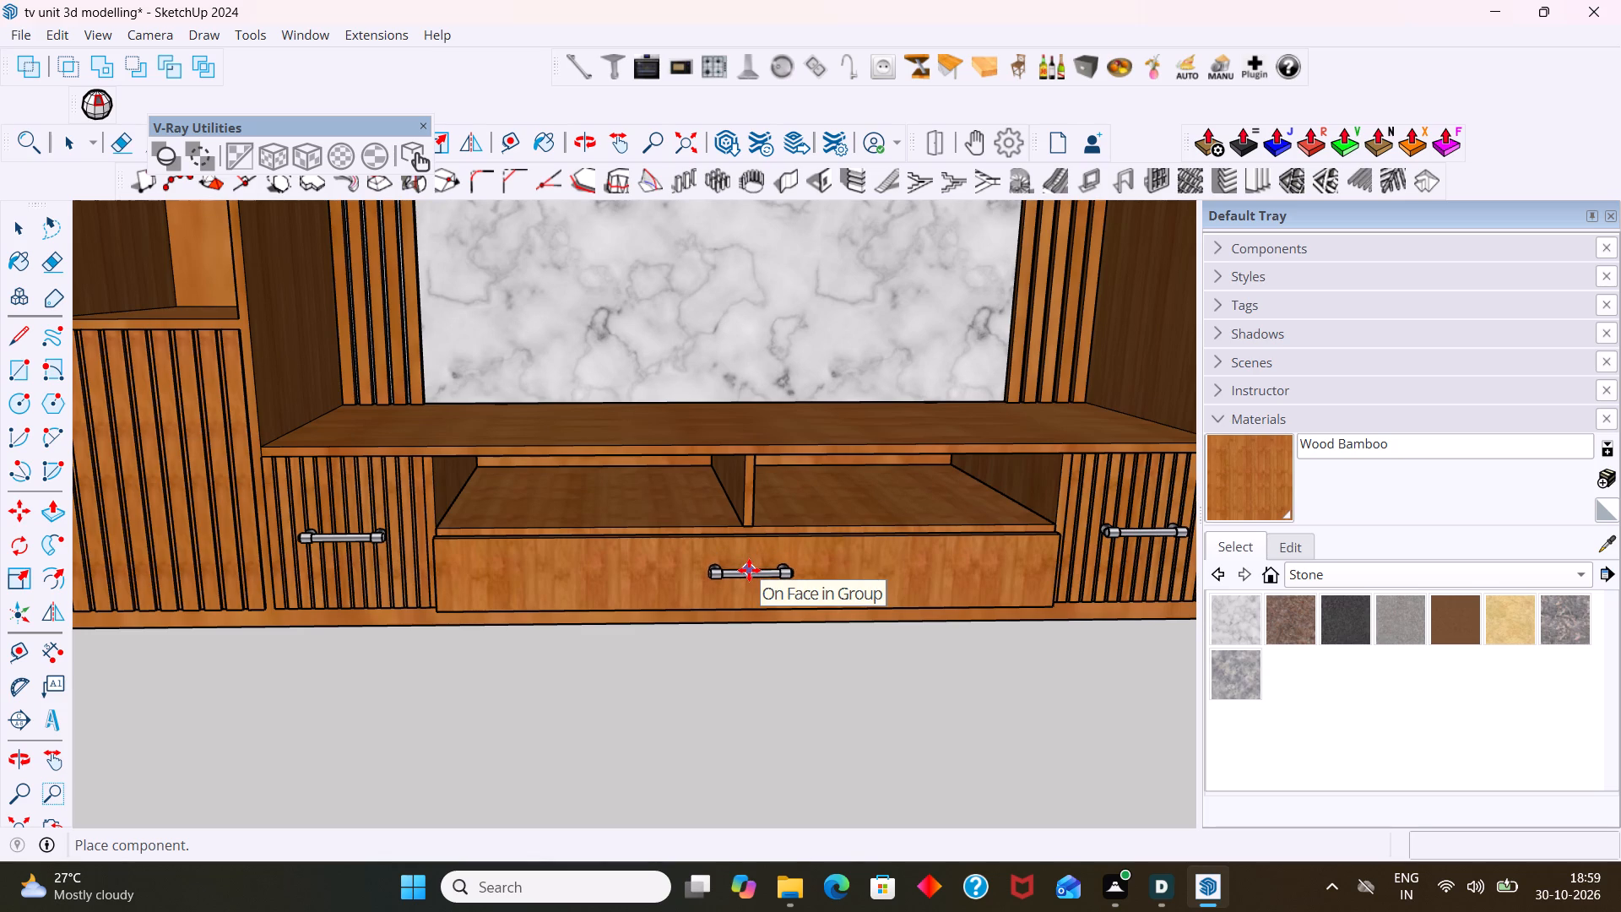
click(749, 570)
key(space)
key(space)
click(742, 696)
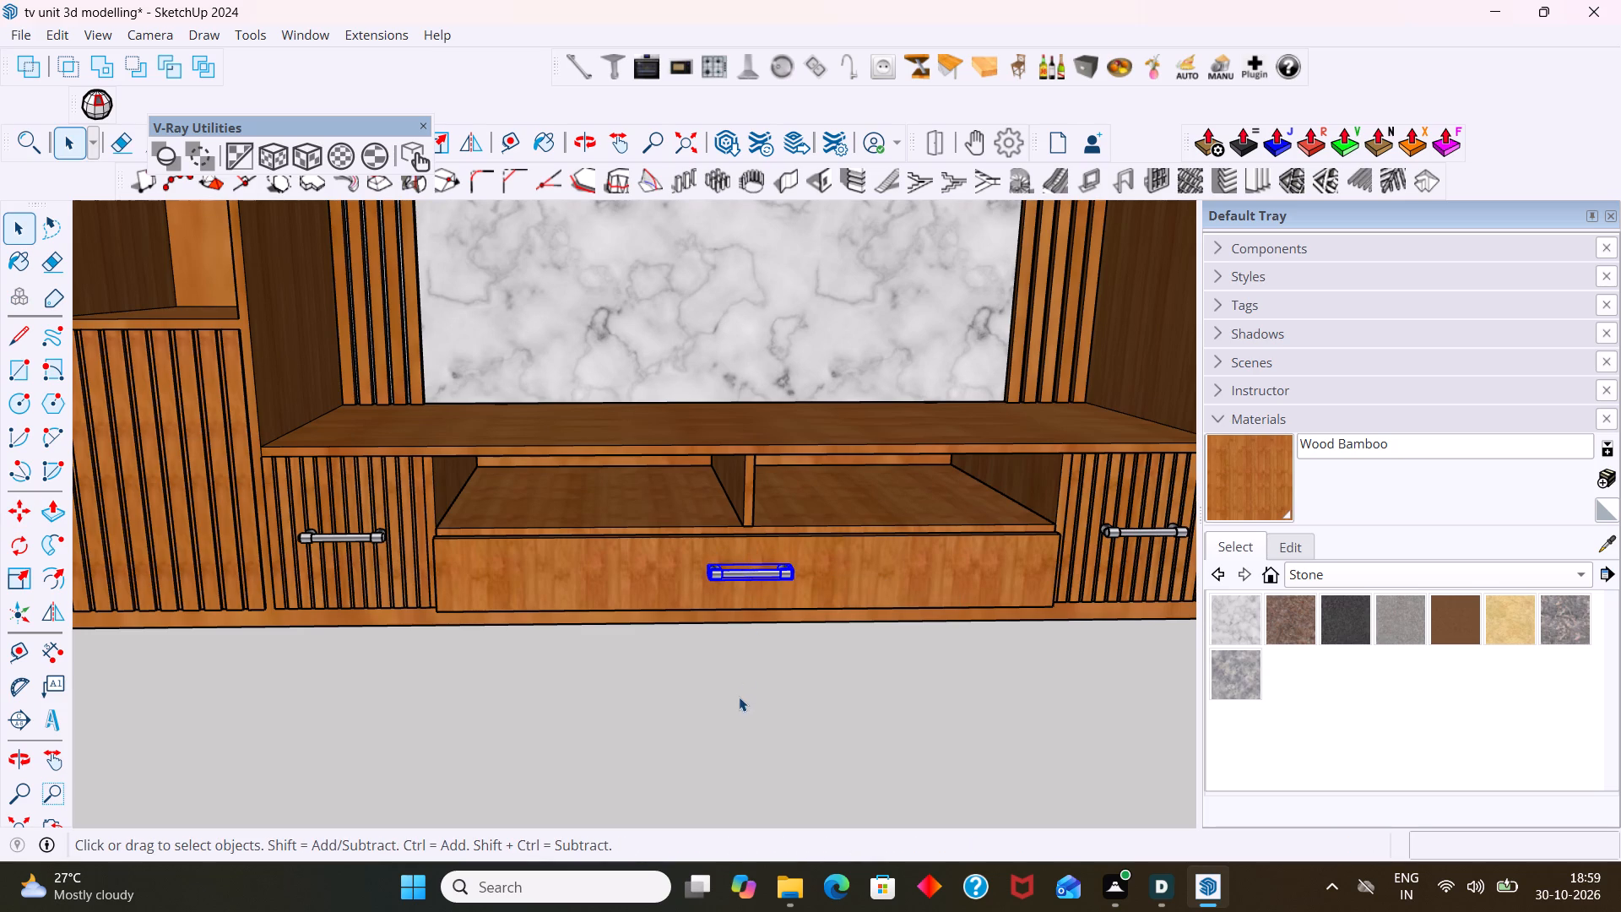
Examine the new handle on the long front panel and the matching slatted drawer fronts on both sides.
scroll(738, 695, down, 3)
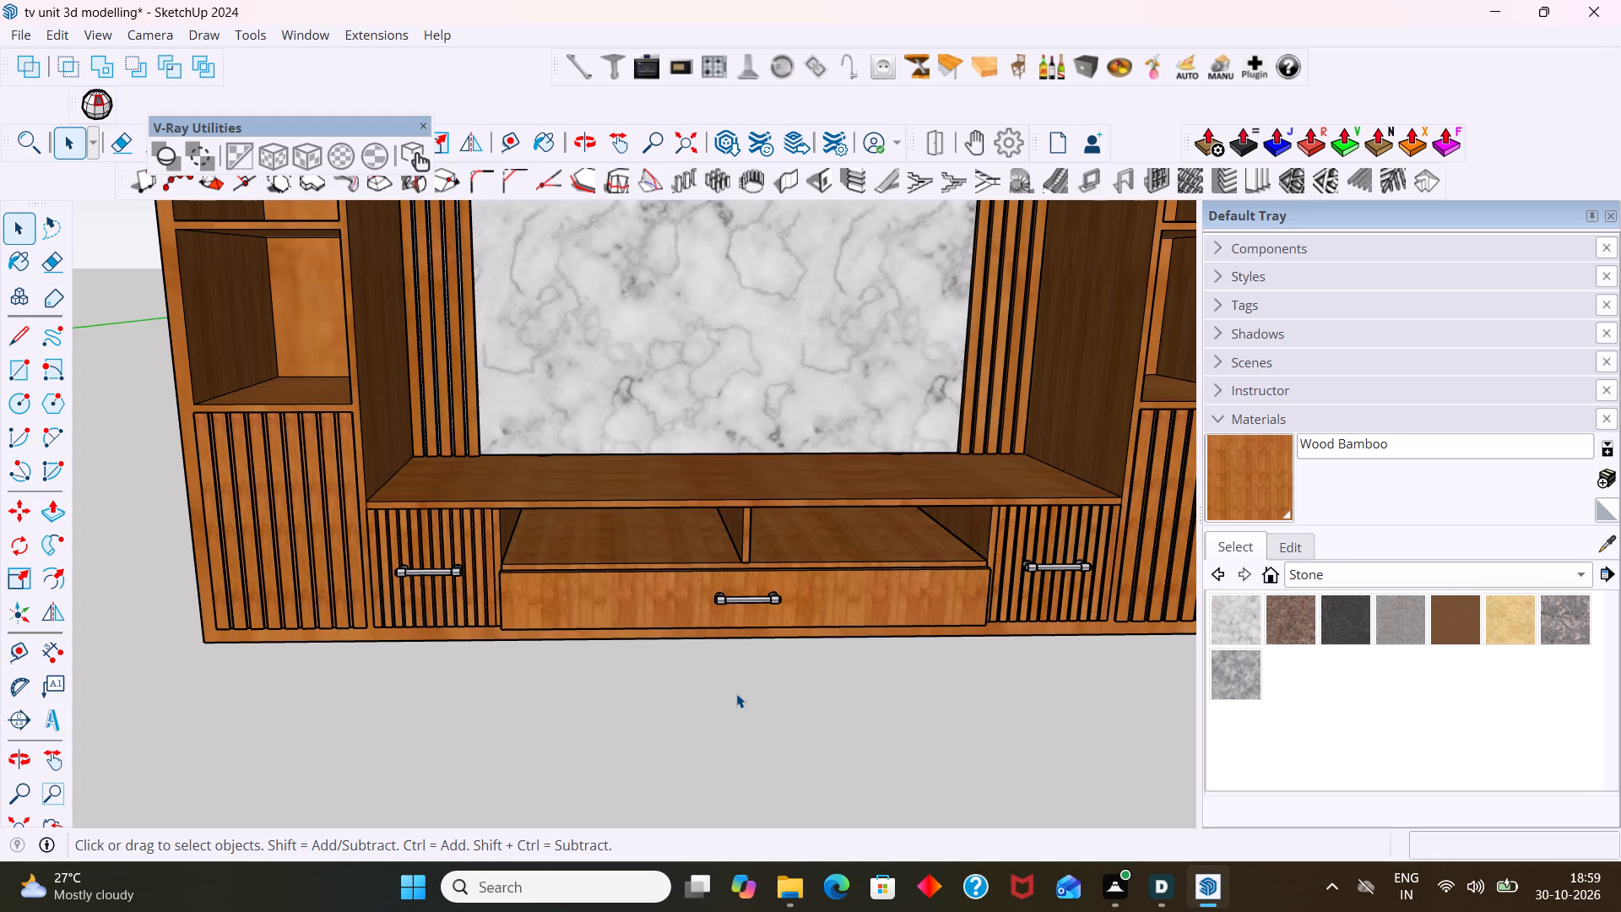
scroll(756, 710, down, 1)
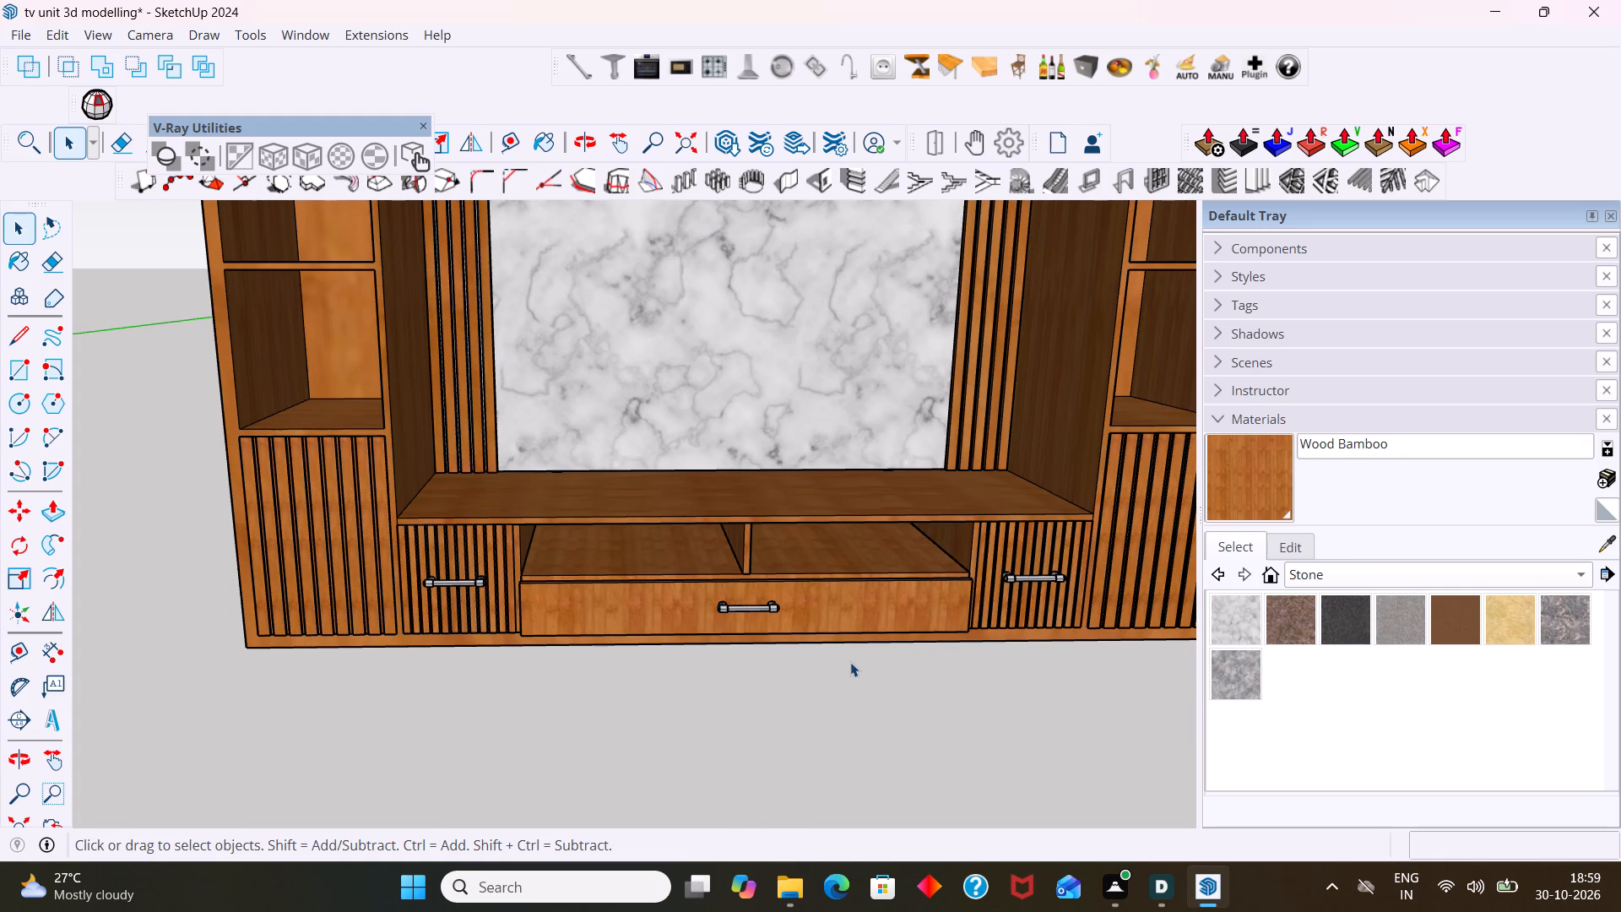
shift+middle_click(620, 611)
scroll(621, 635, down, 2)
shift+middle_drag(515, 654, 506, 655)
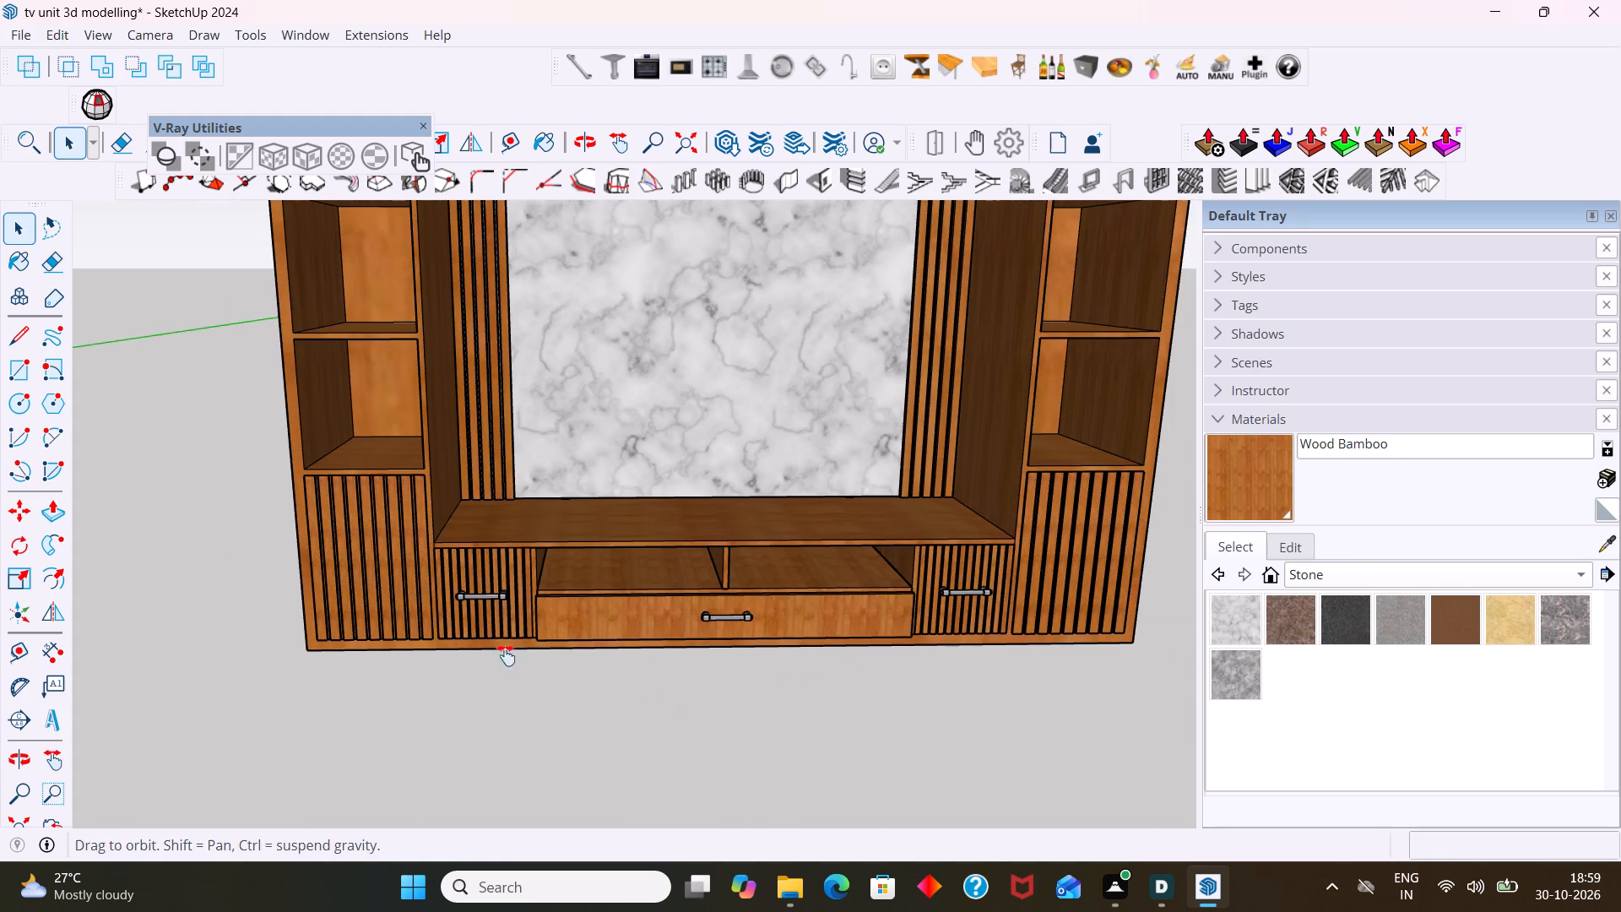
shift+middle_drag(506, 655, 376, 658)
scroll(783, 604, up, 3)
shift+middle_drag(844, 622, 581, 543)
scroll(584, 536, up, 2)
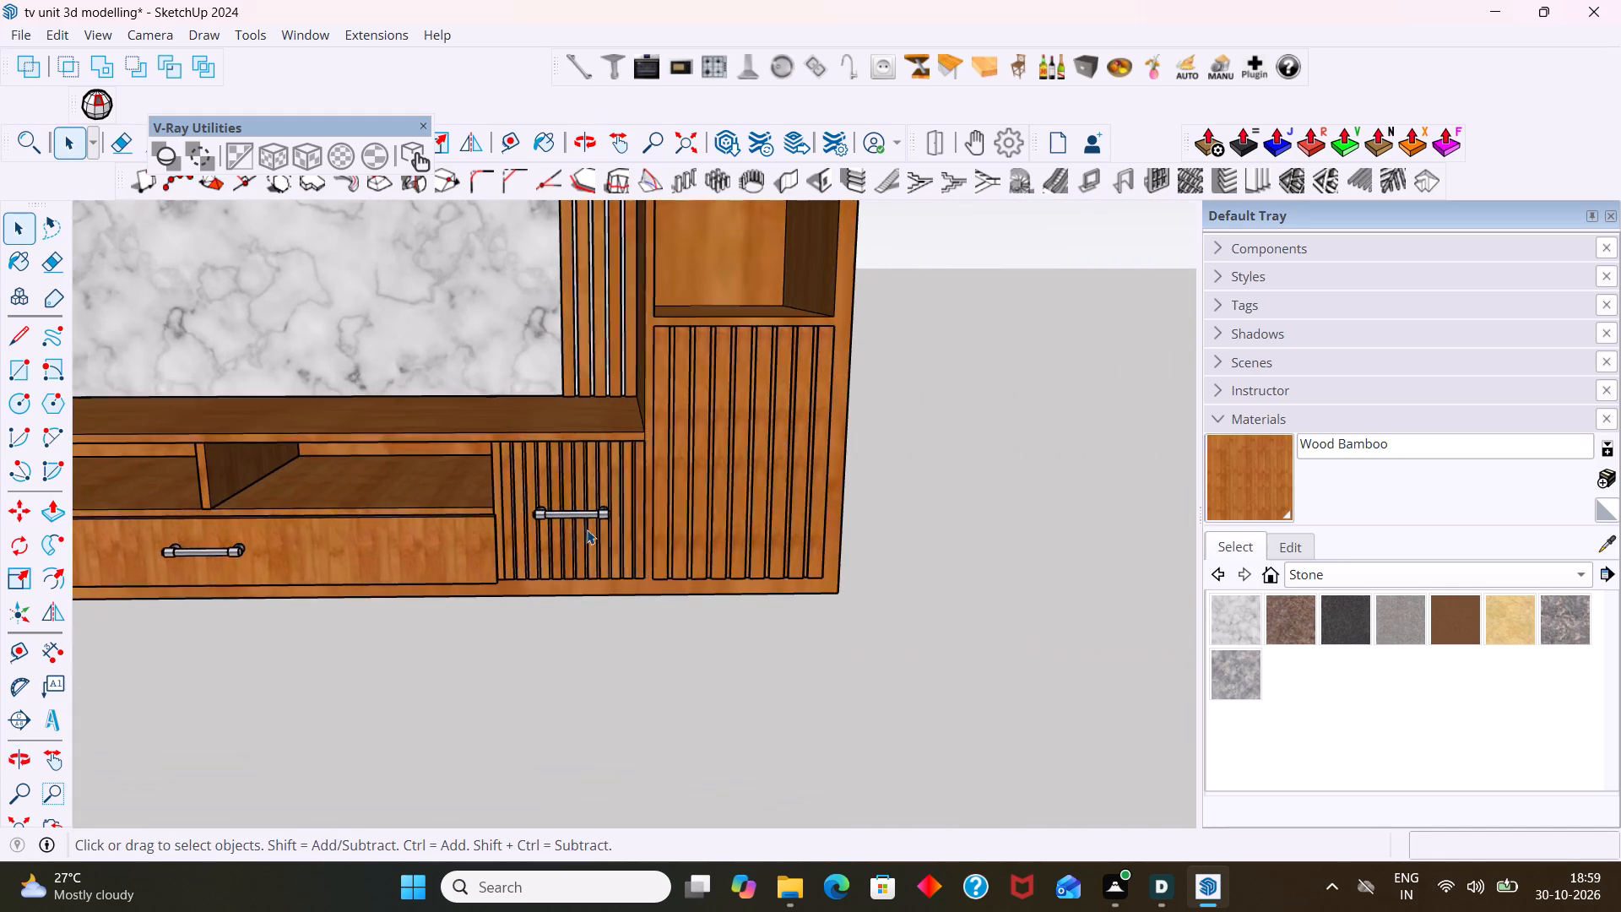
Place a bar handle component on the slatted door of the tall cabinet beside the copied drawer front.
click(577, 71)
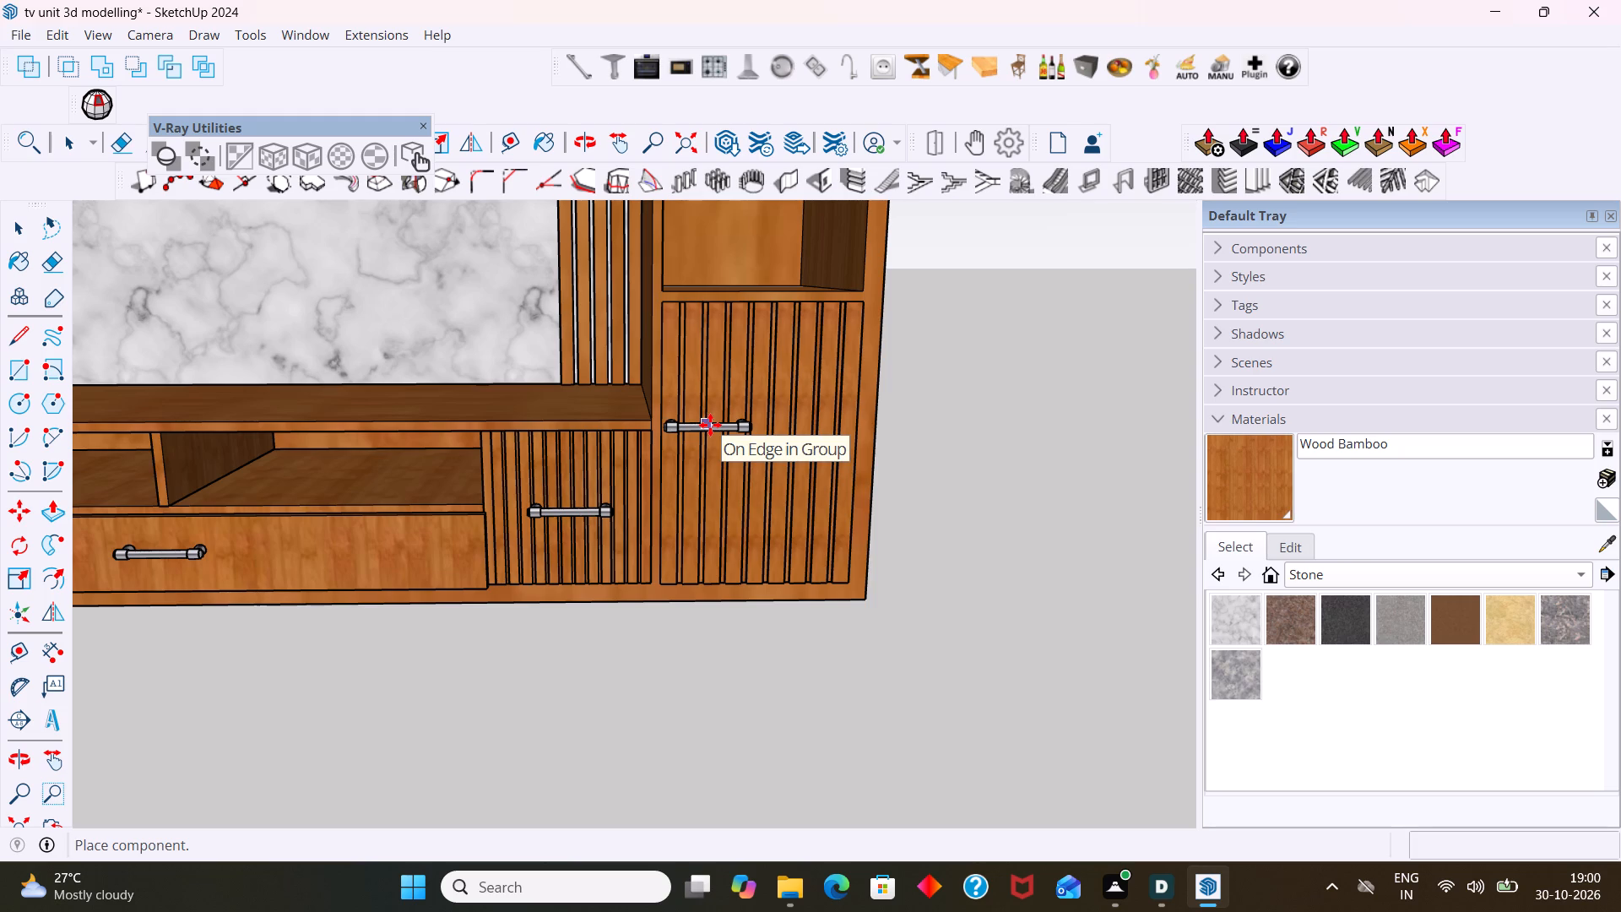
click(713, 423)
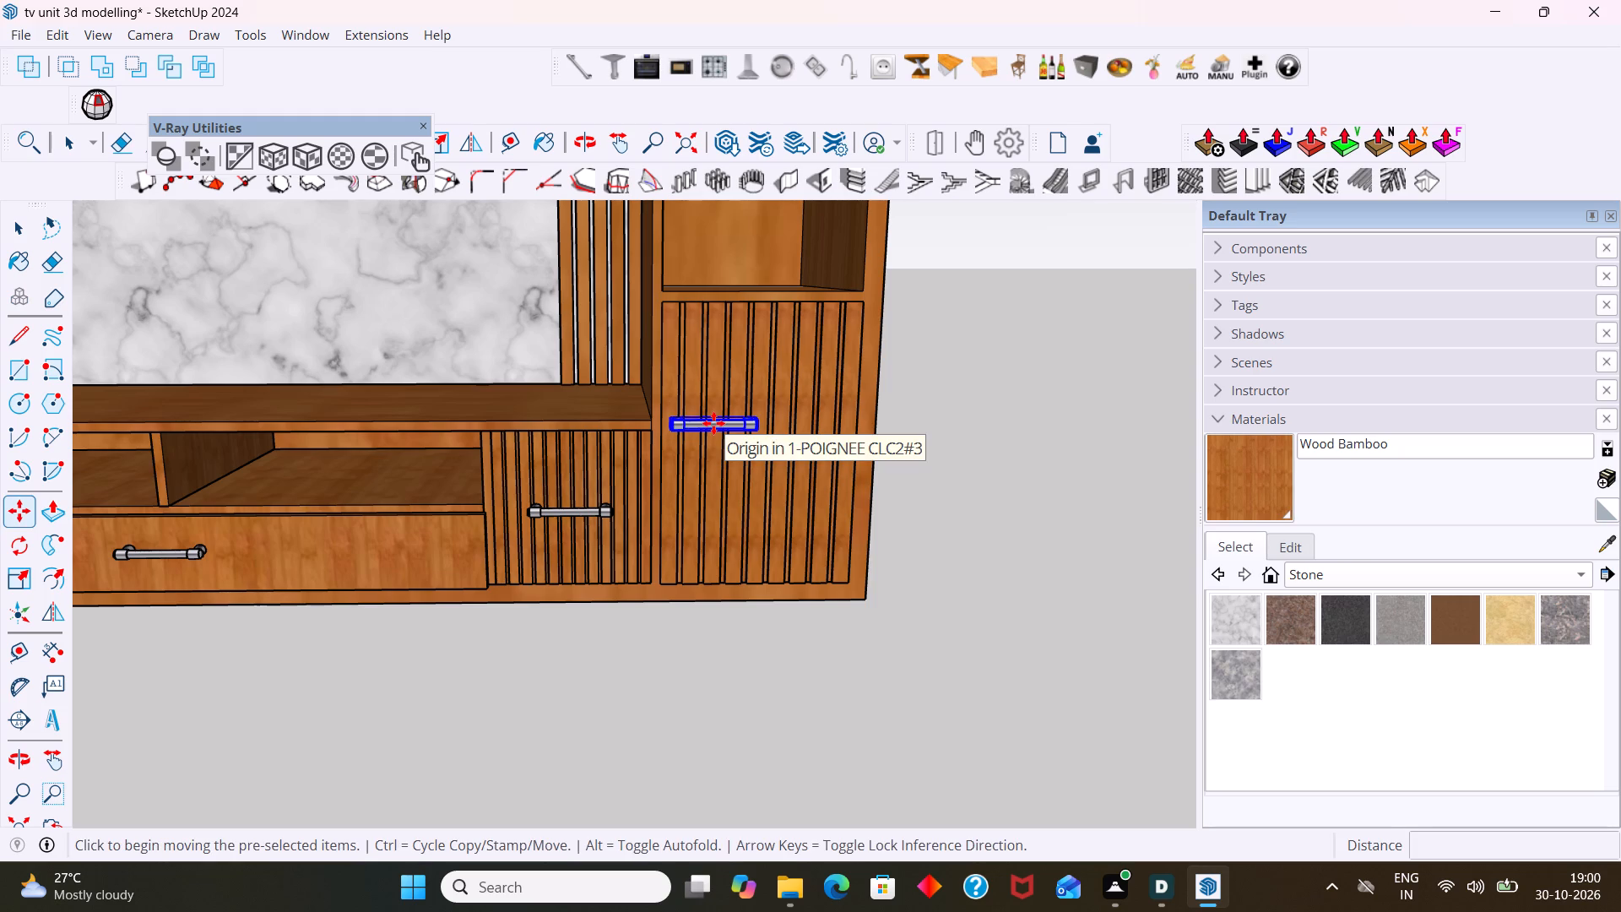
key(space)
scroll(715, 432, down, 3)
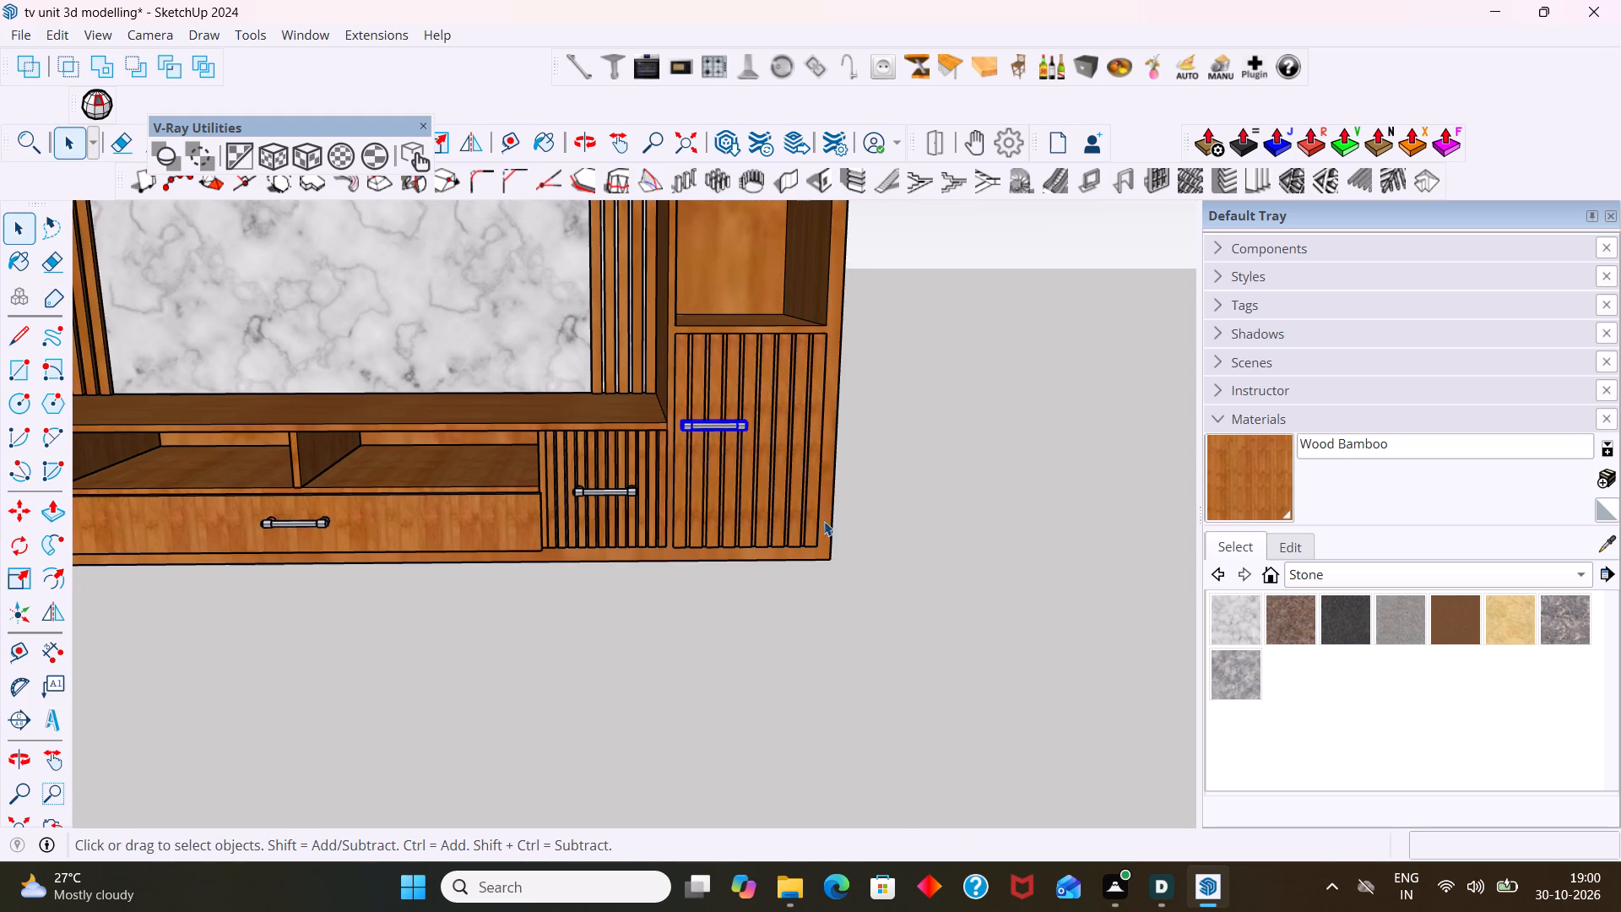
click(930, 569)
Move the new door handle slightly sideways, closer to the slatted door's inner edge.
scroll(705, 442, up, 1)
click(705, 429)
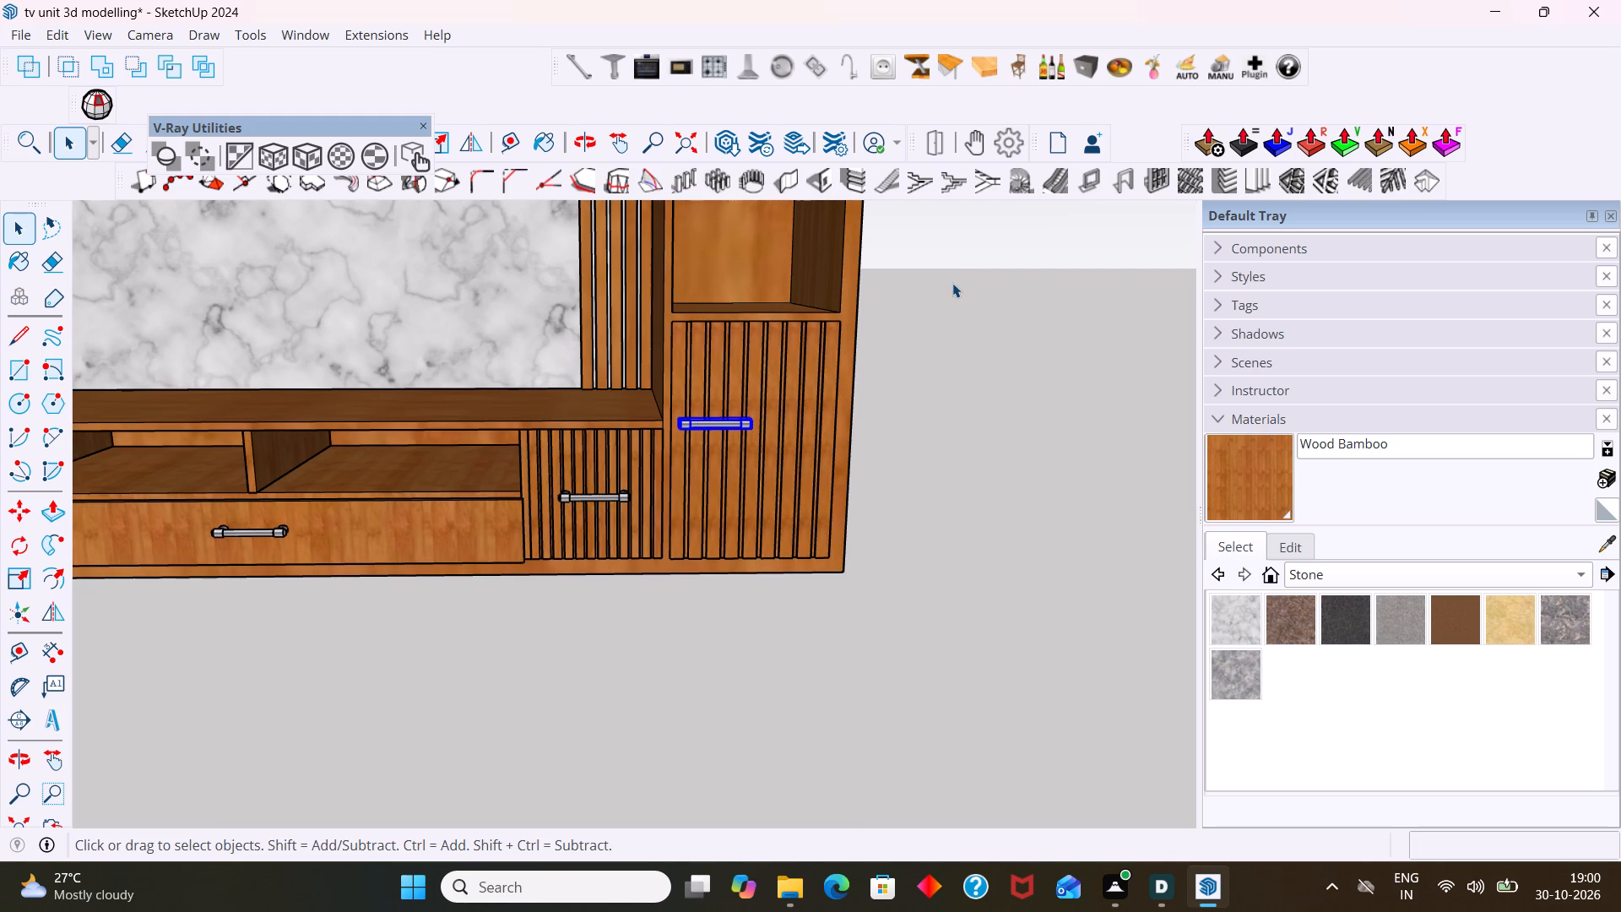
key(m)
scroll(954, 283, up, 2)
scroll(607, 502, up, 7)
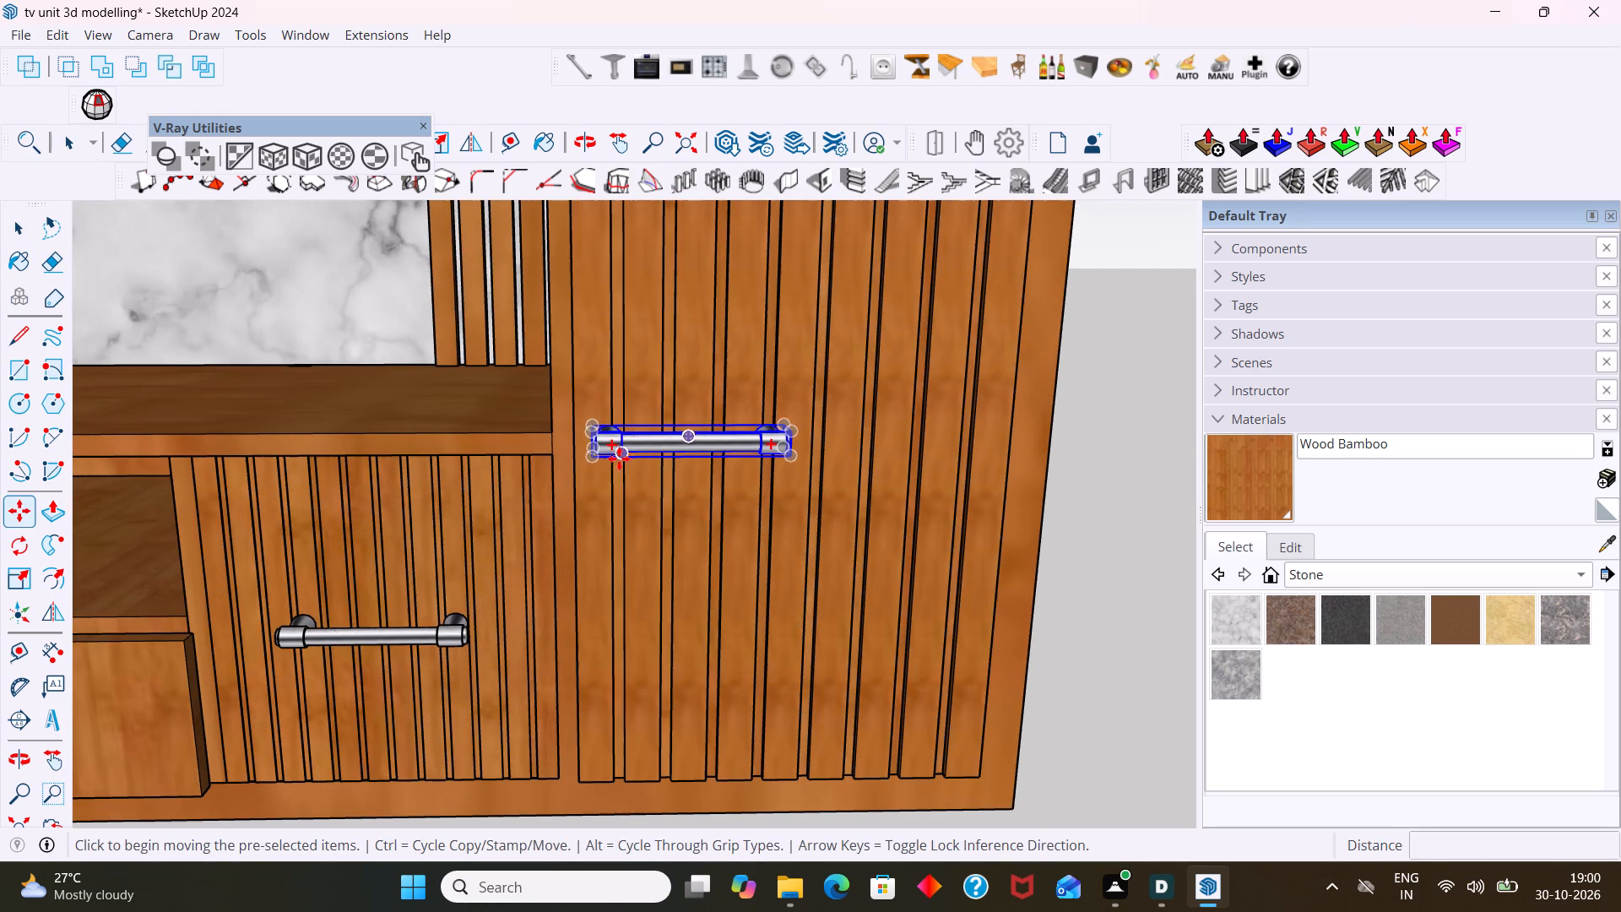
click(596, 457)
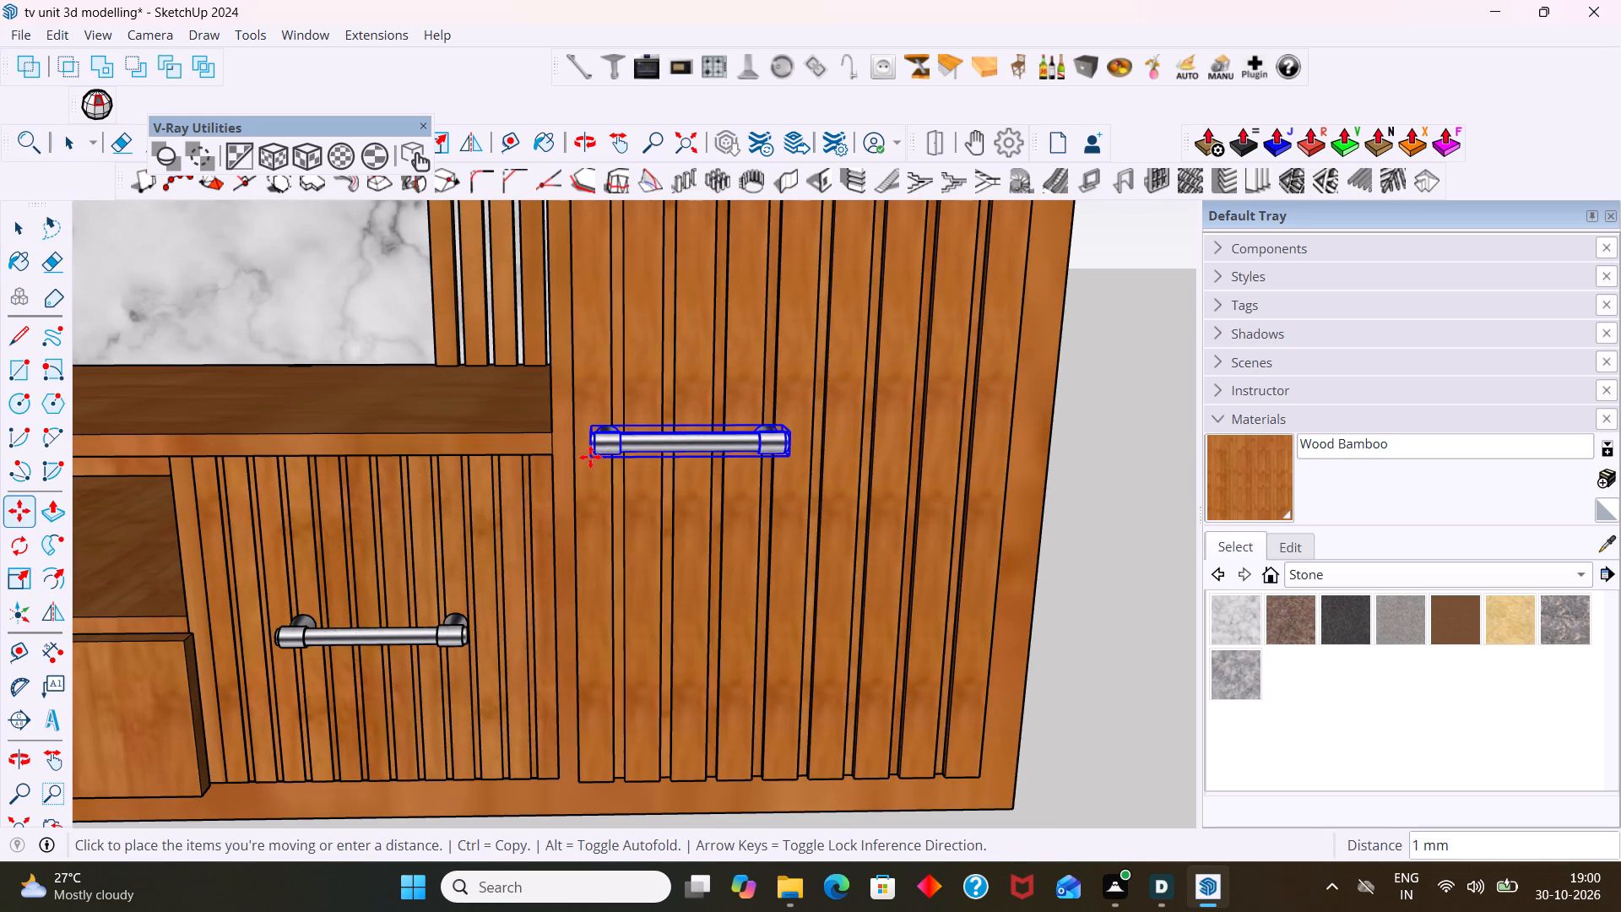
click(583, 458)
key(space)
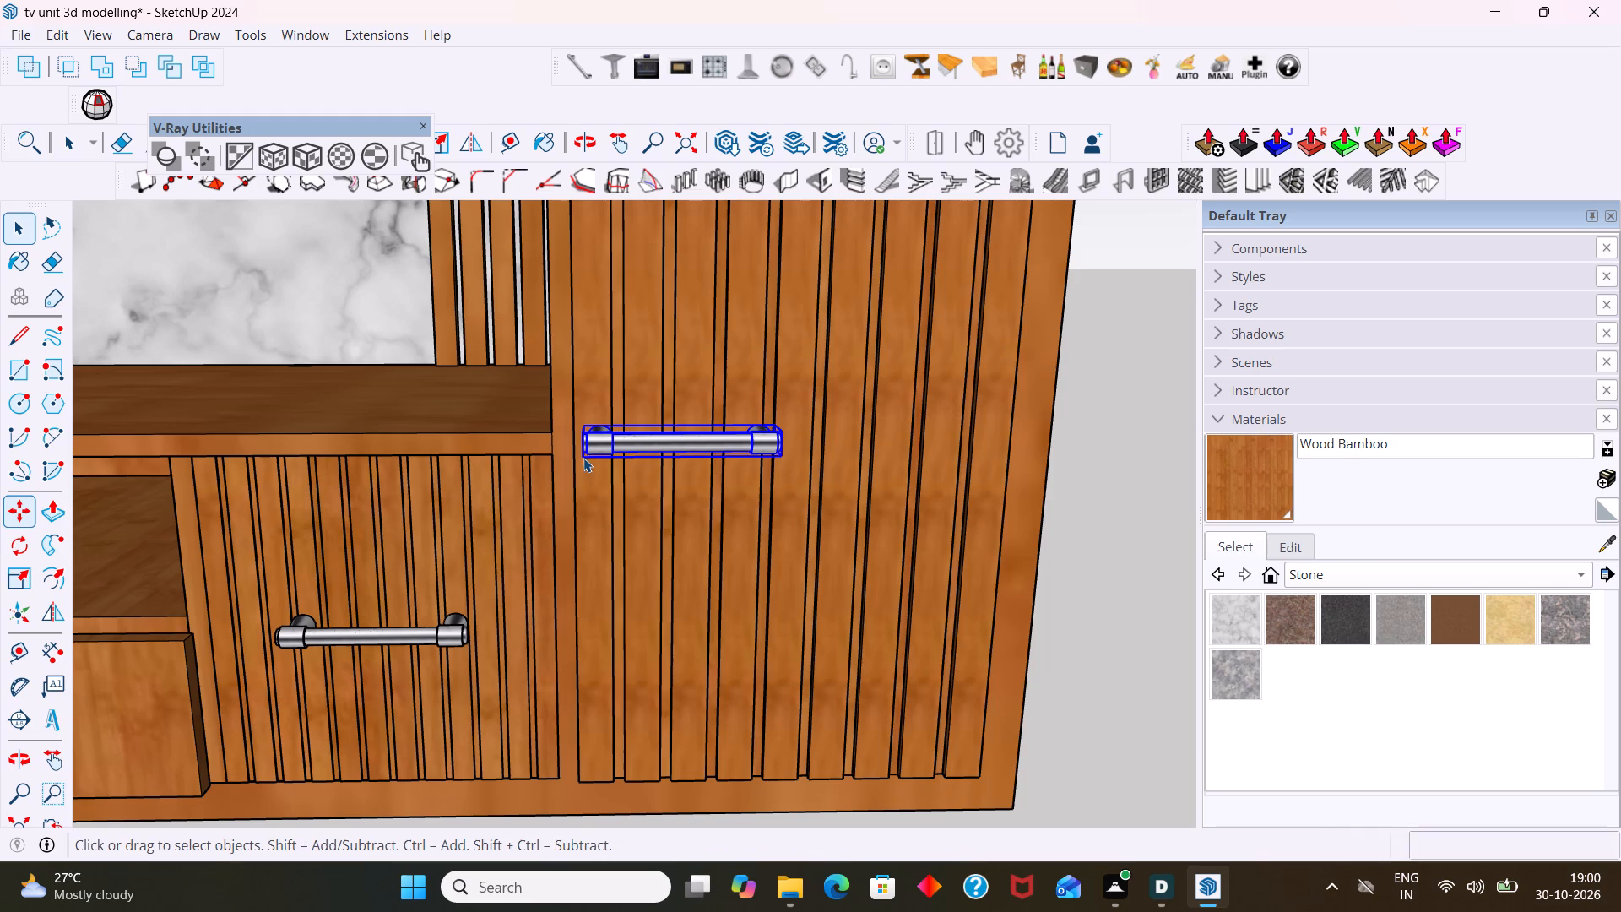
scroll(869, 528, down, 5)
click(1082, 477)
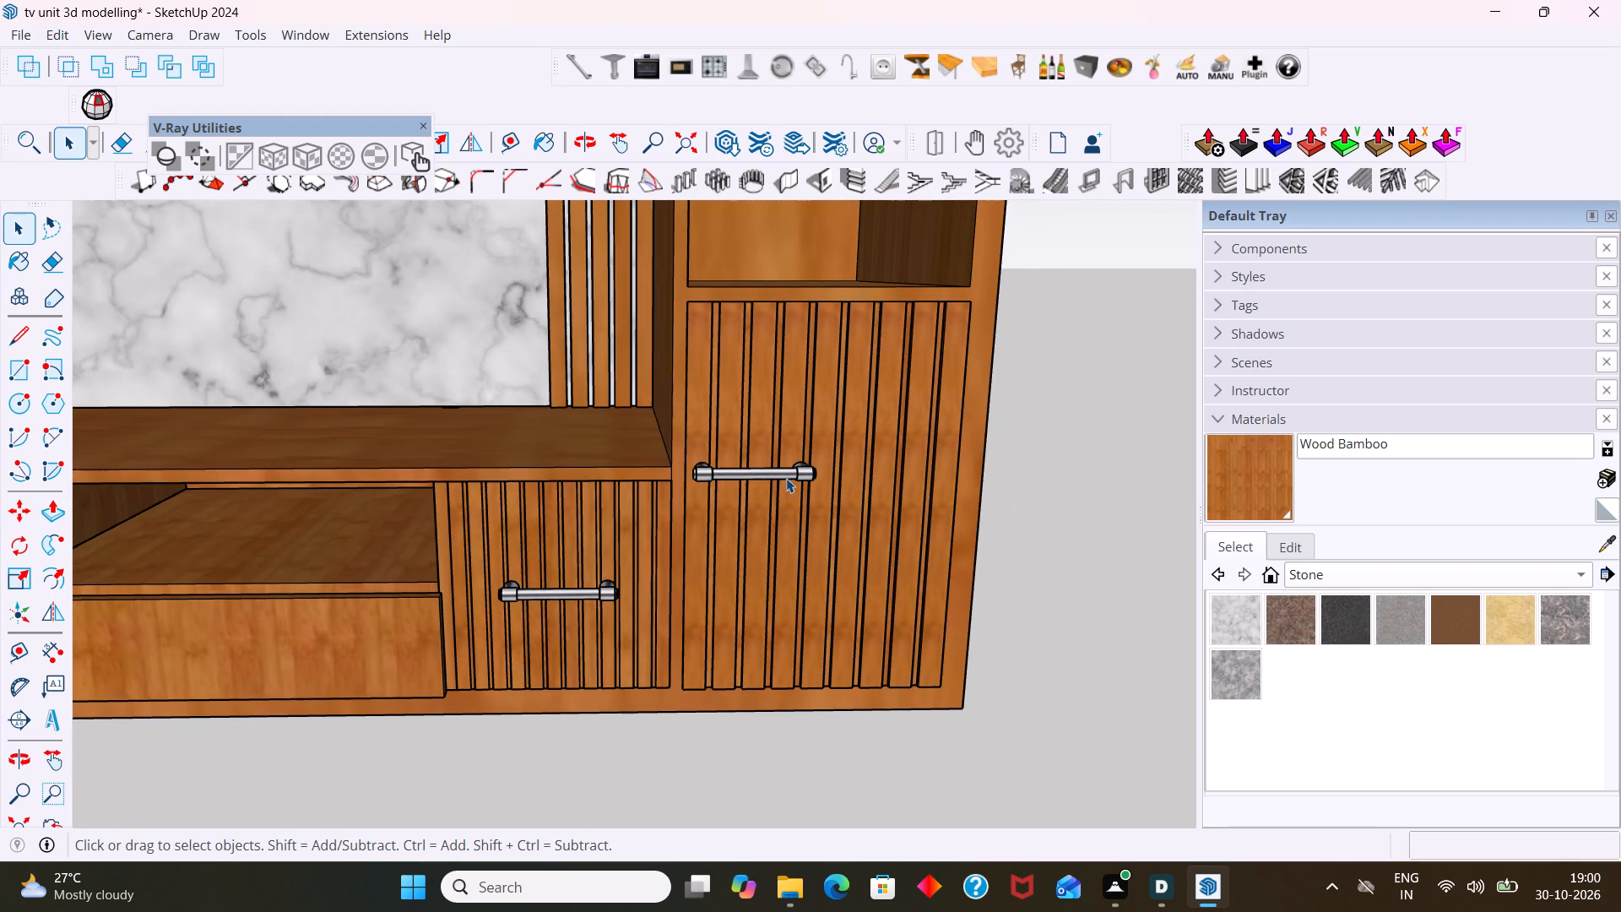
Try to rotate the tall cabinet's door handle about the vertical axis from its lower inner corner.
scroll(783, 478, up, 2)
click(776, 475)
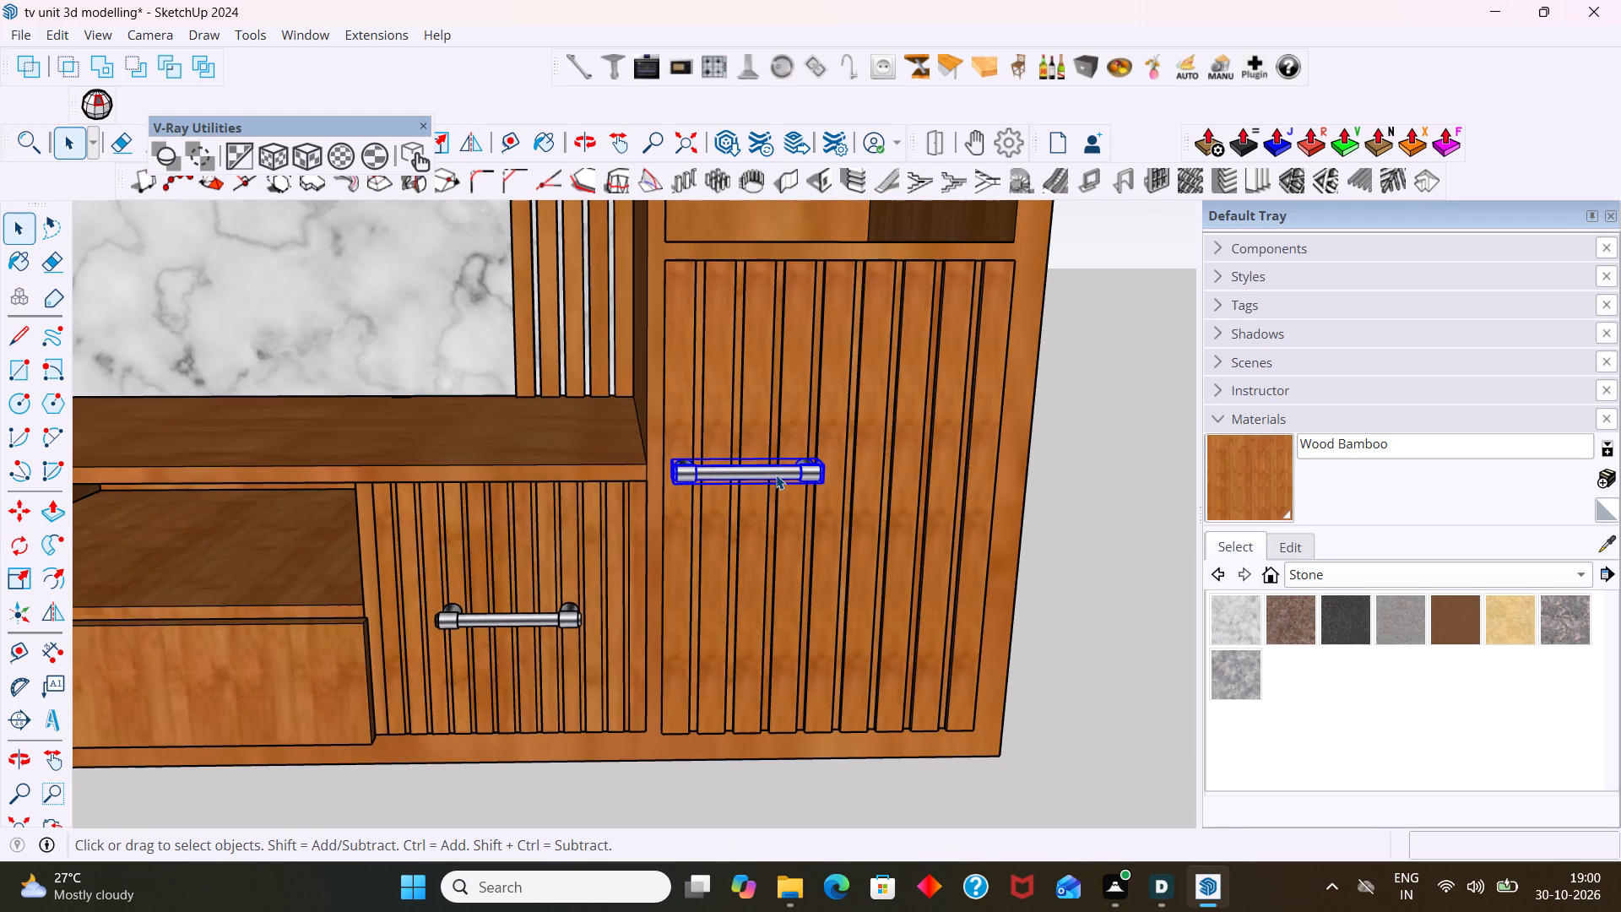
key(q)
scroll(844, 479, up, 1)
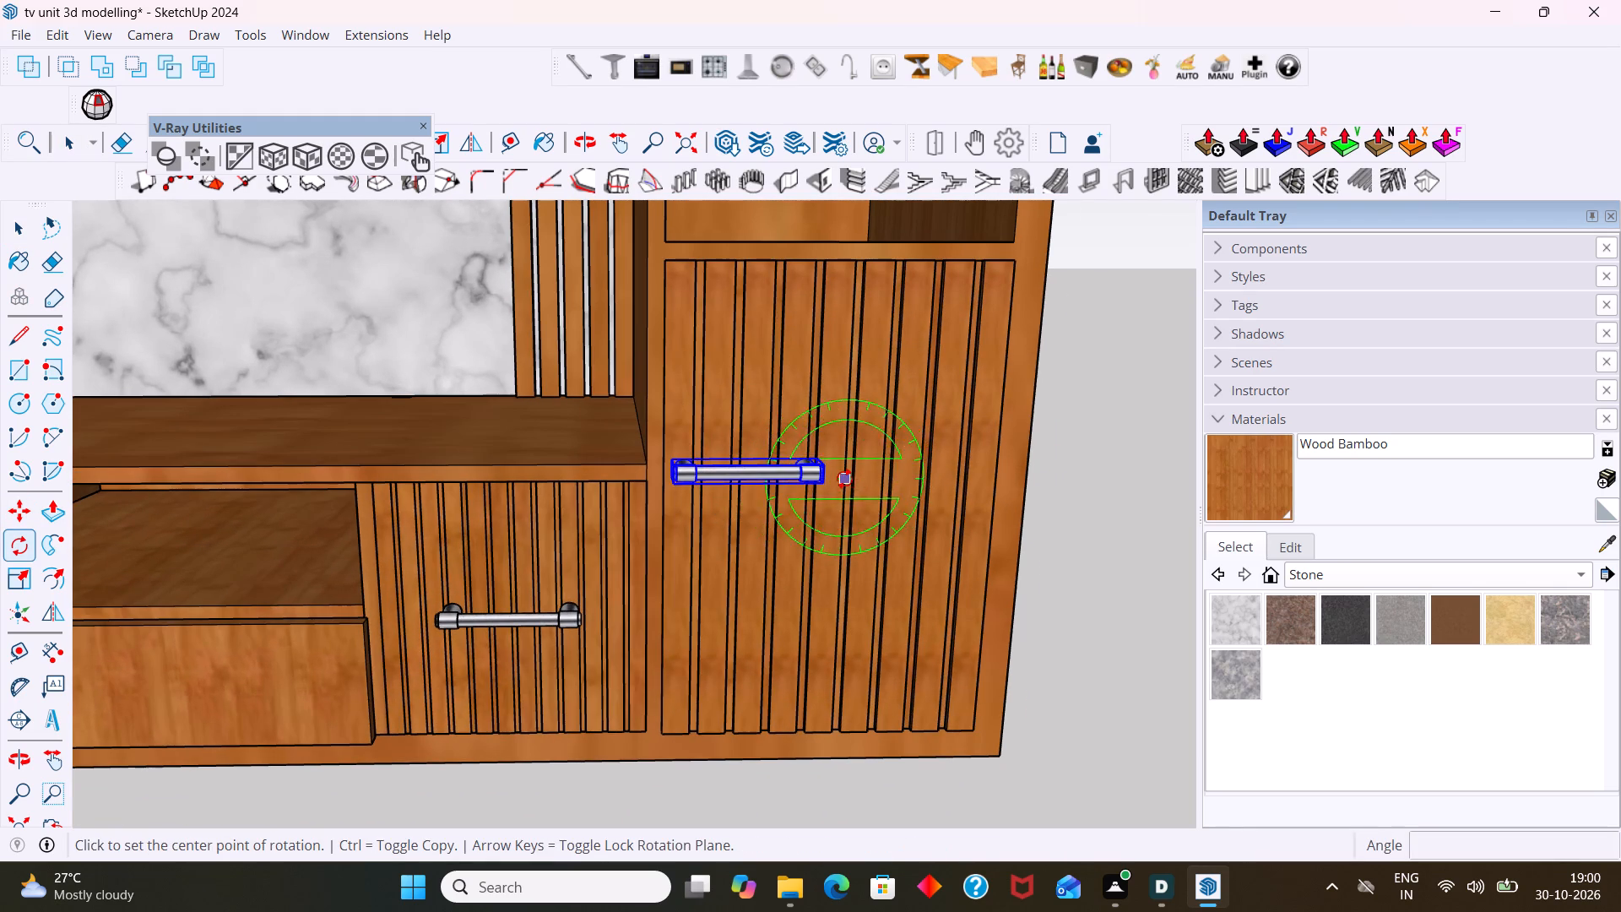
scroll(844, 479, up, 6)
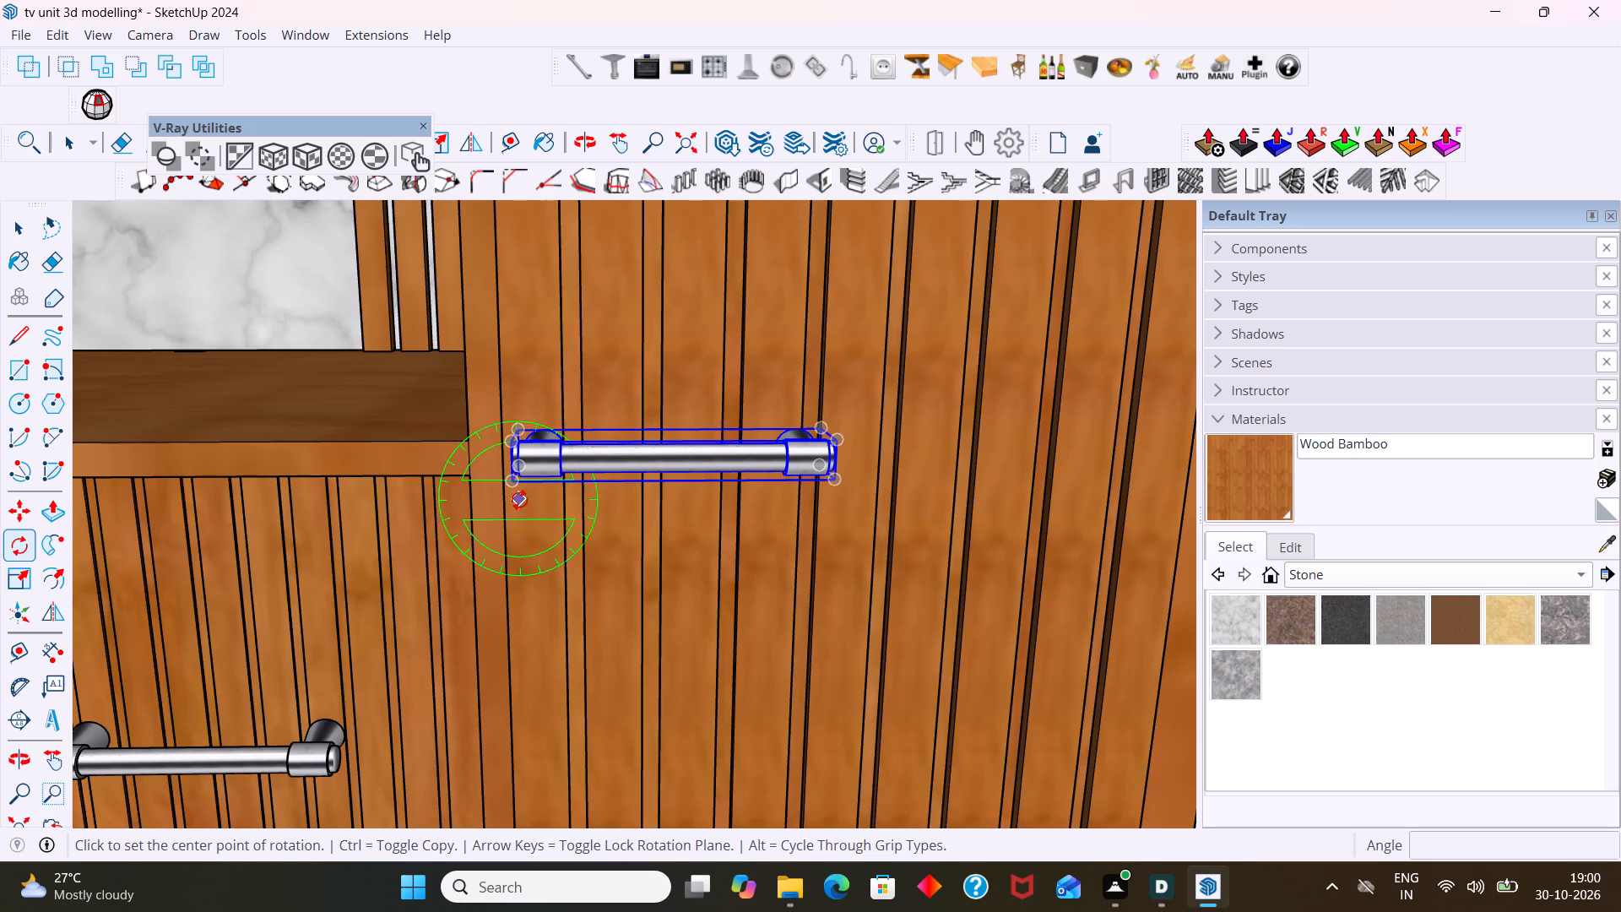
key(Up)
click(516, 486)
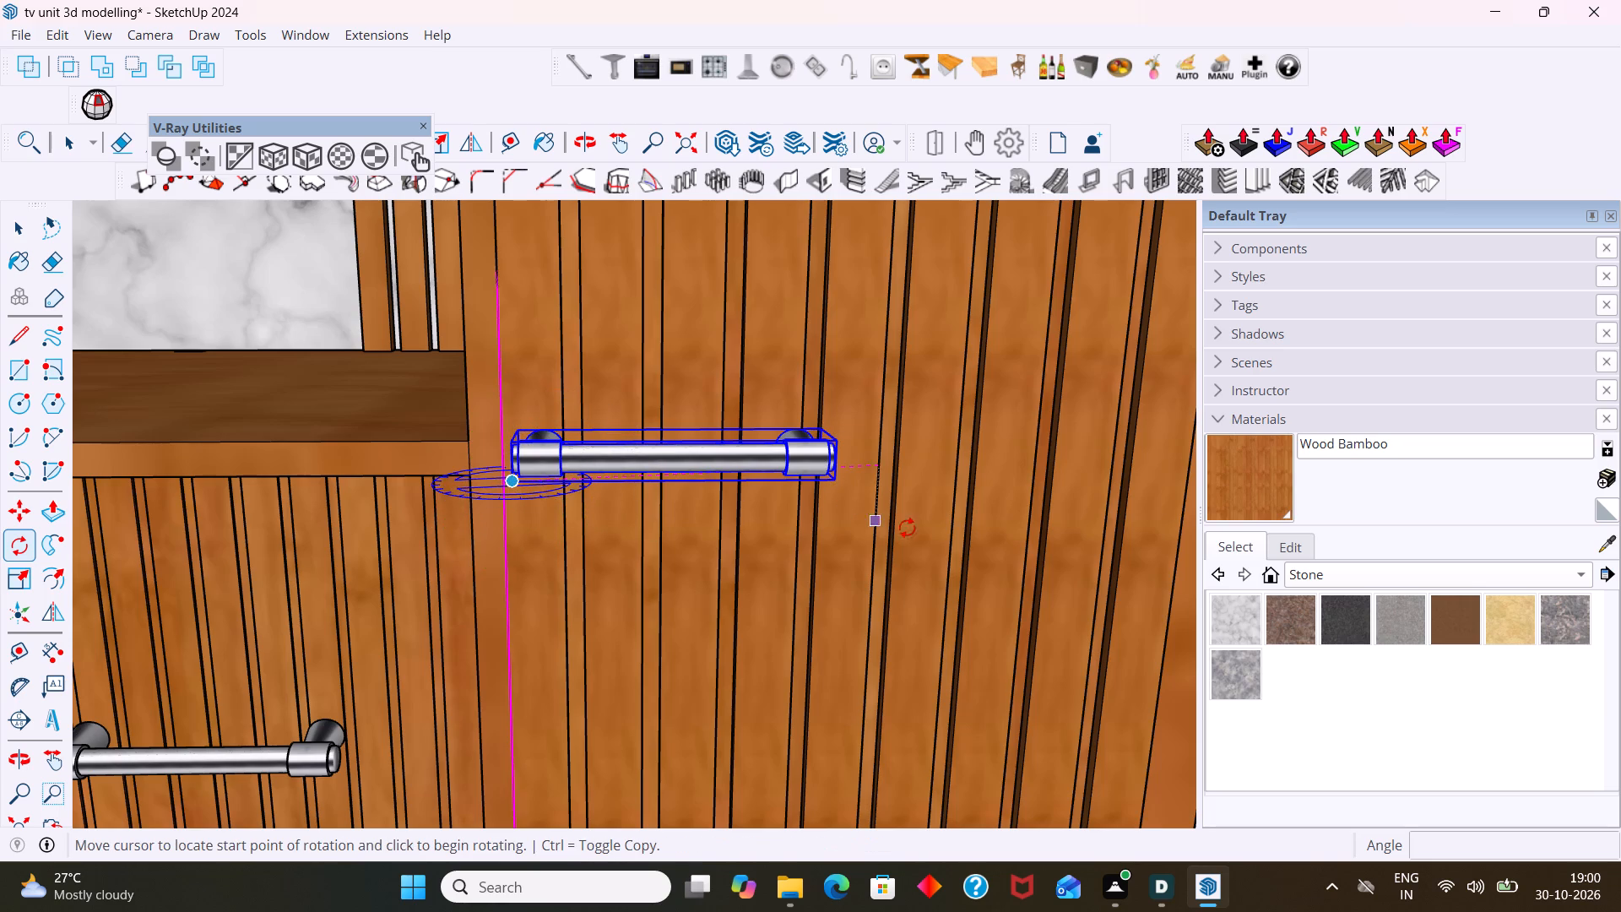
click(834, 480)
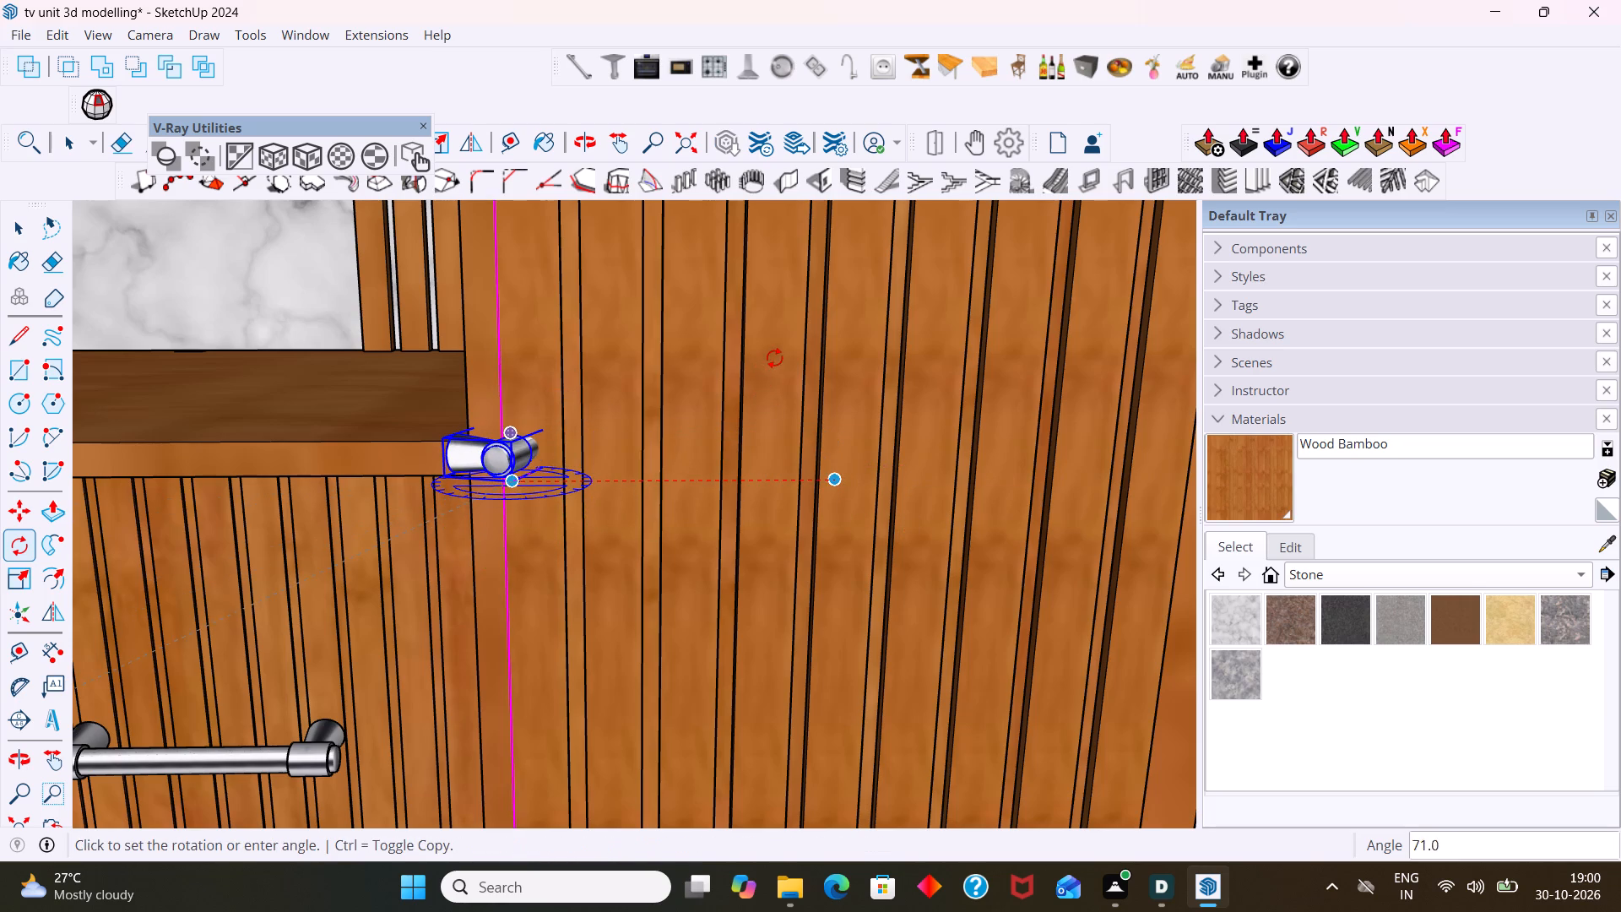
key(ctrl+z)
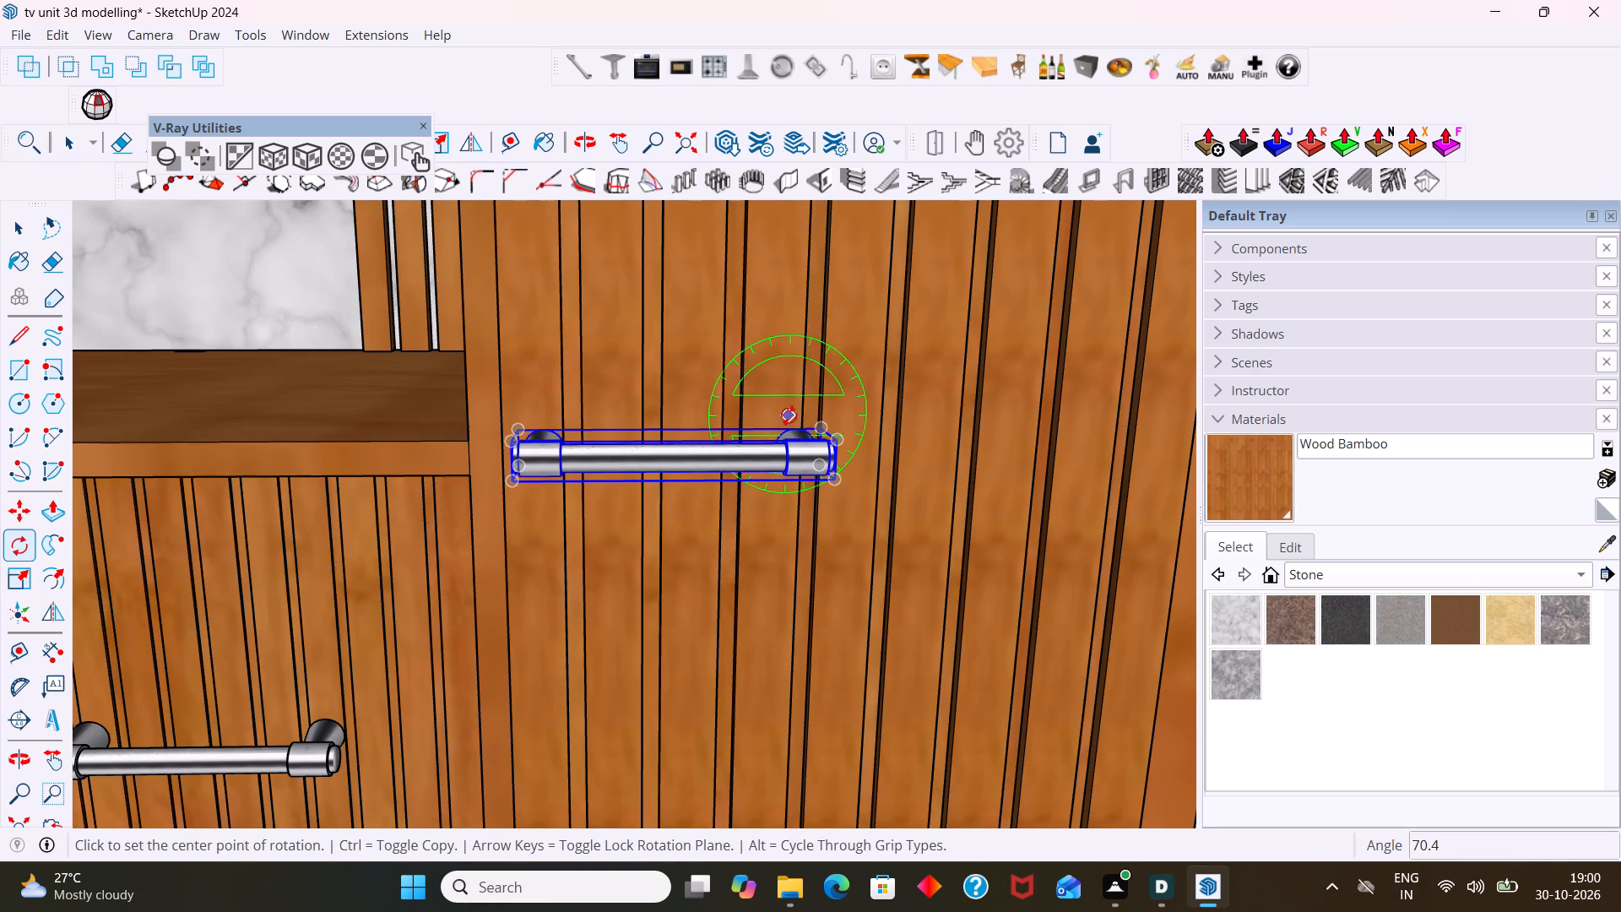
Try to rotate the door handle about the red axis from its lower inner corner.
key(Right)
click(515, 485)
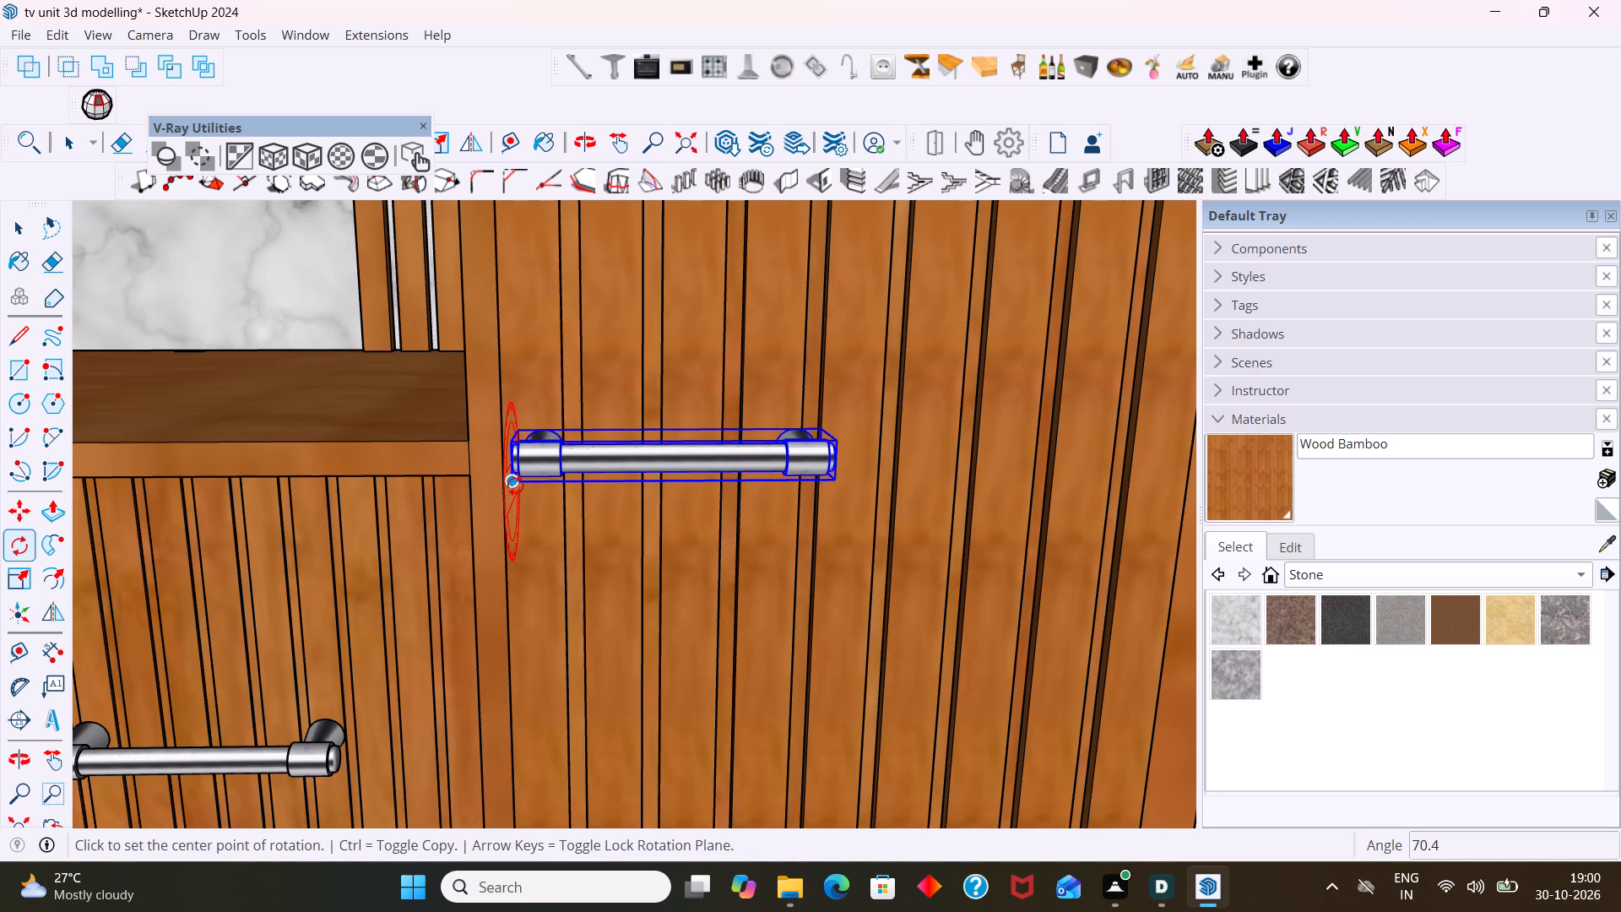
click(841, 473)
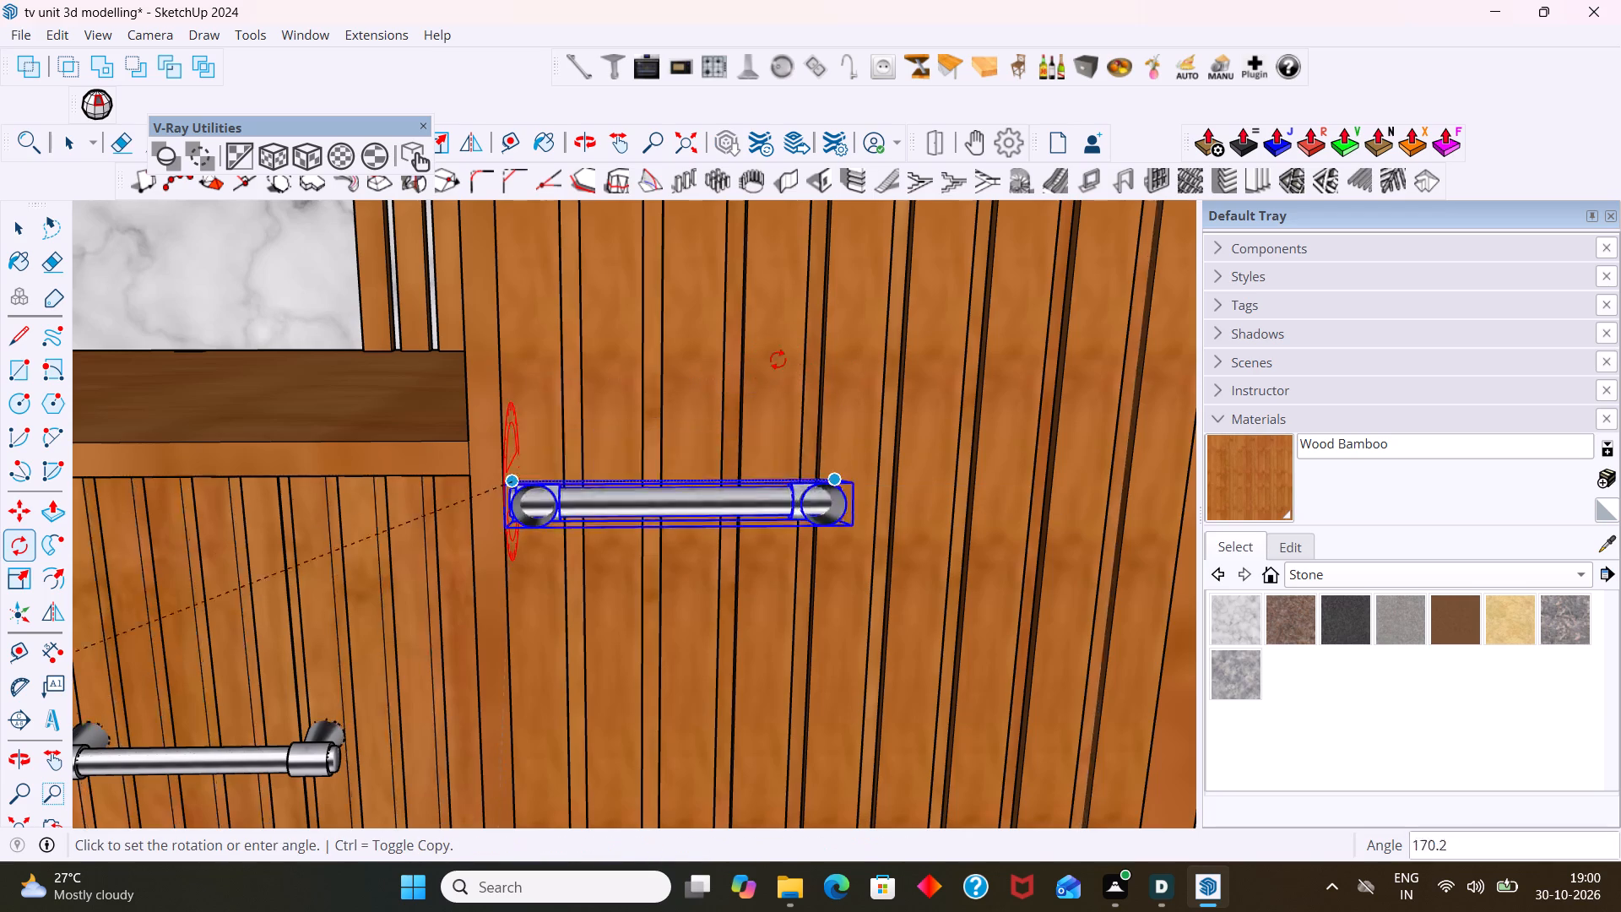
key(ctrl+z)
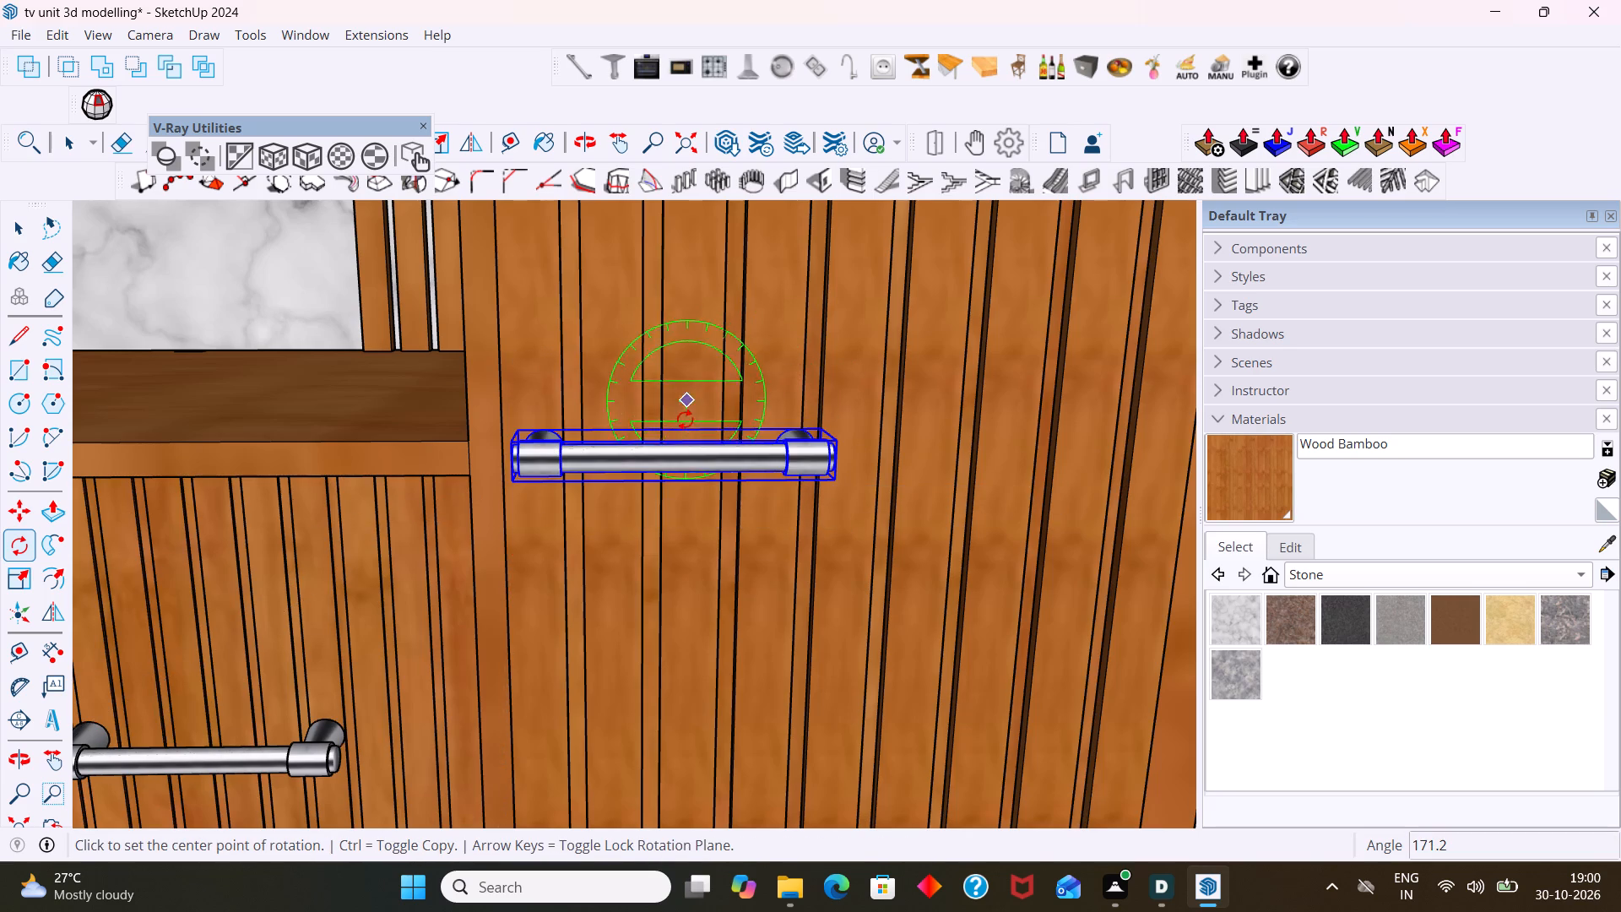
Rotate the door handle 90 degrees in the plane of the door face, about its lower inner corner, so it stands upright.
key(Left)
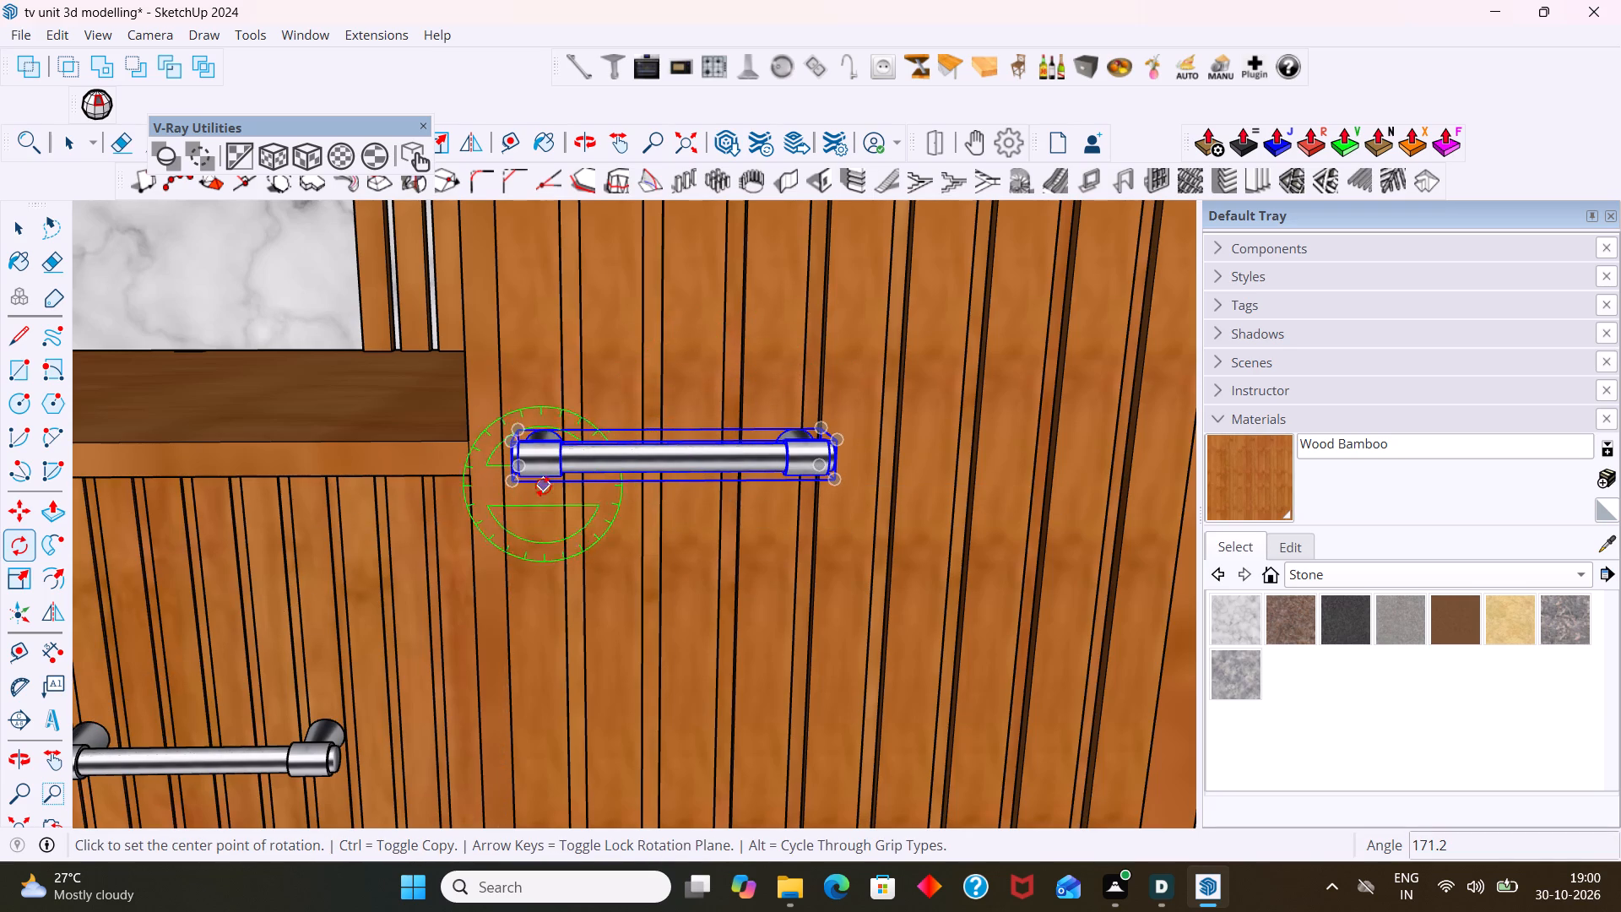
click(518, 483)
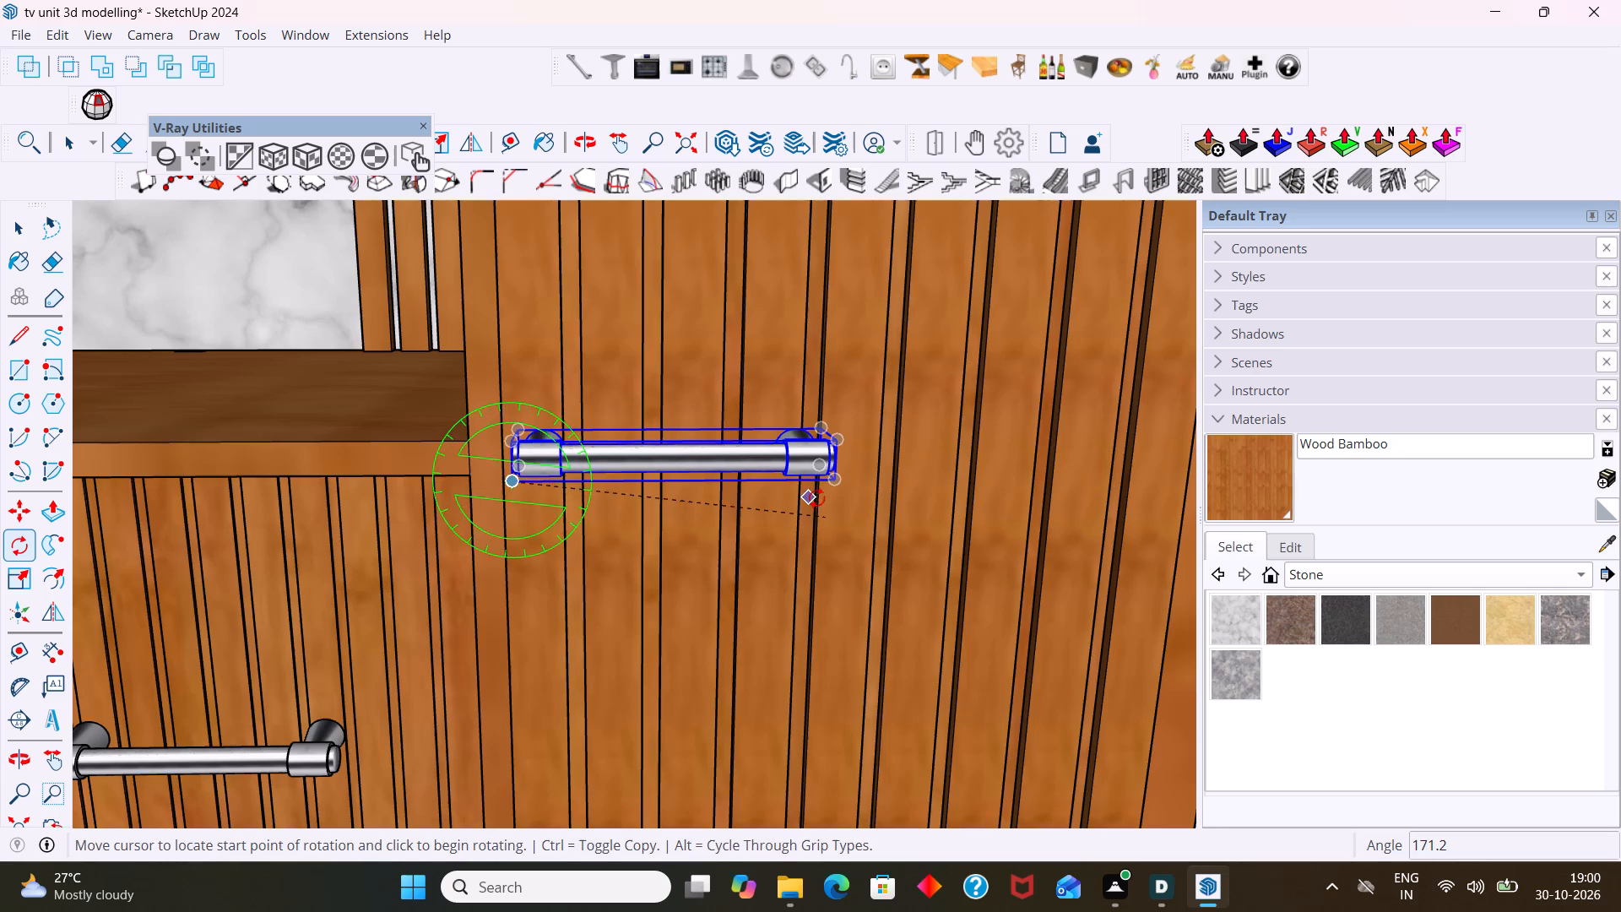
click(836, 480)
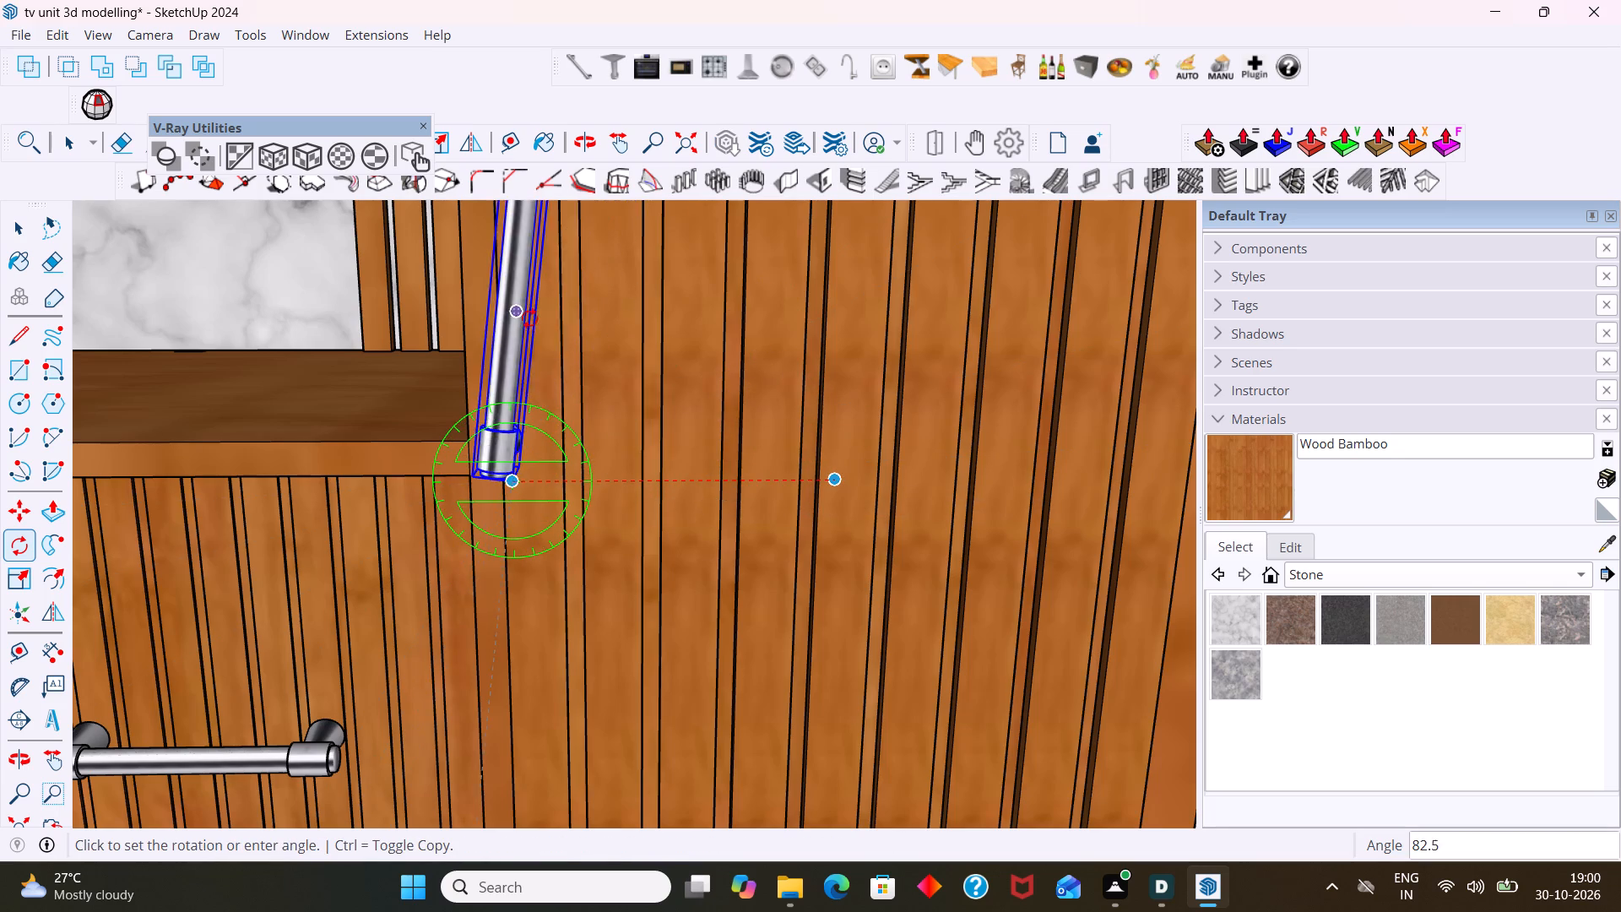
scroll(529, 320, down, 4)
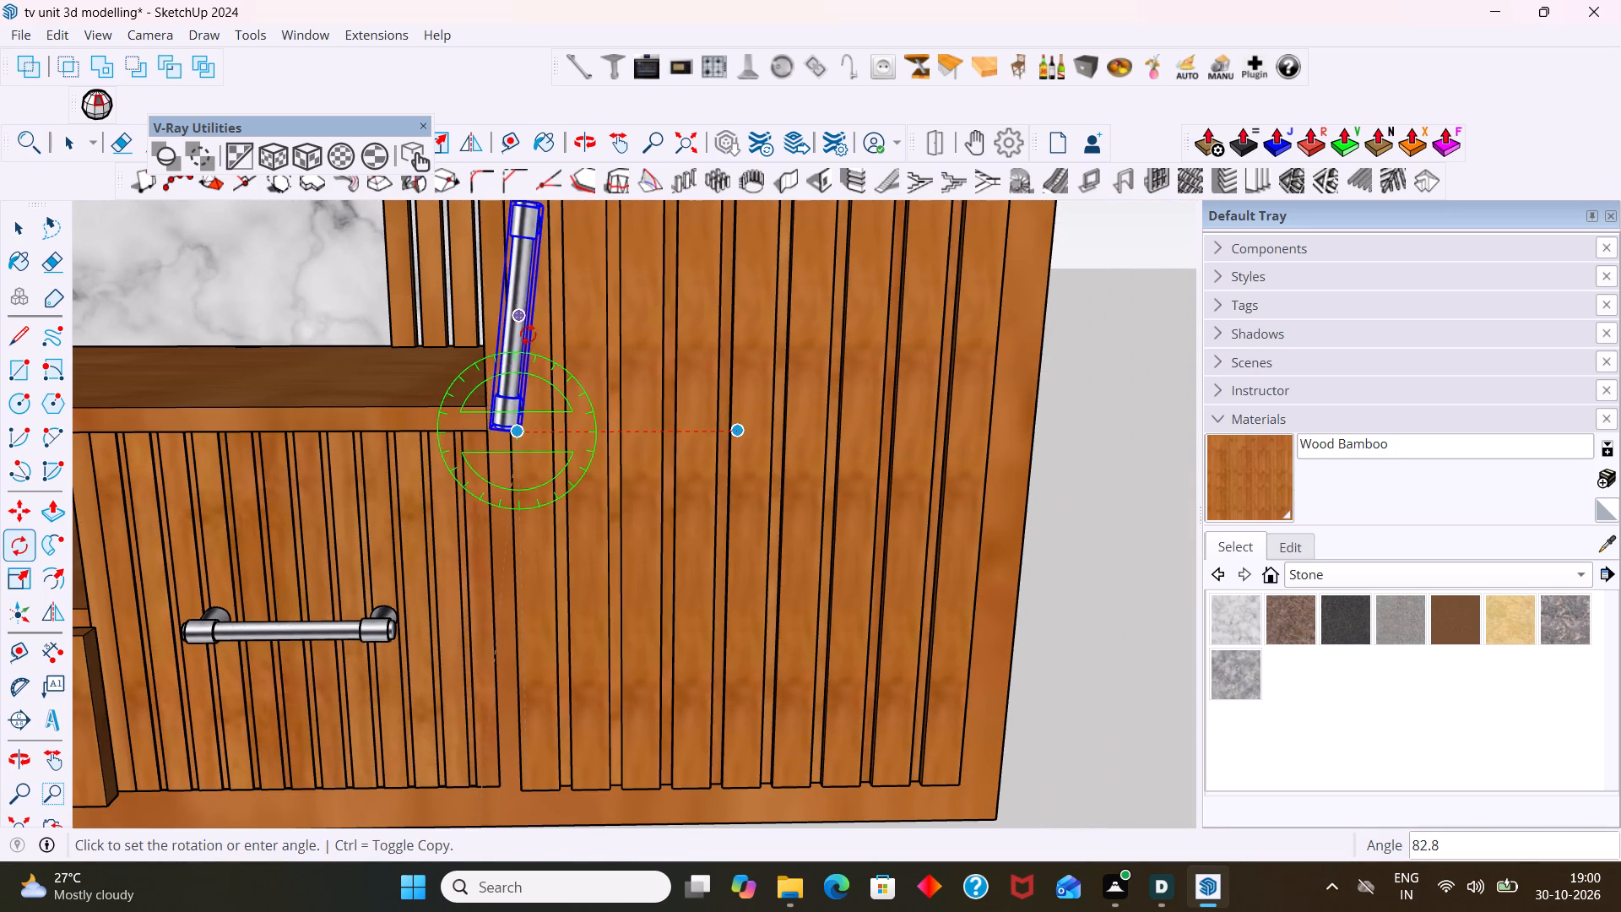
click(523, 334)
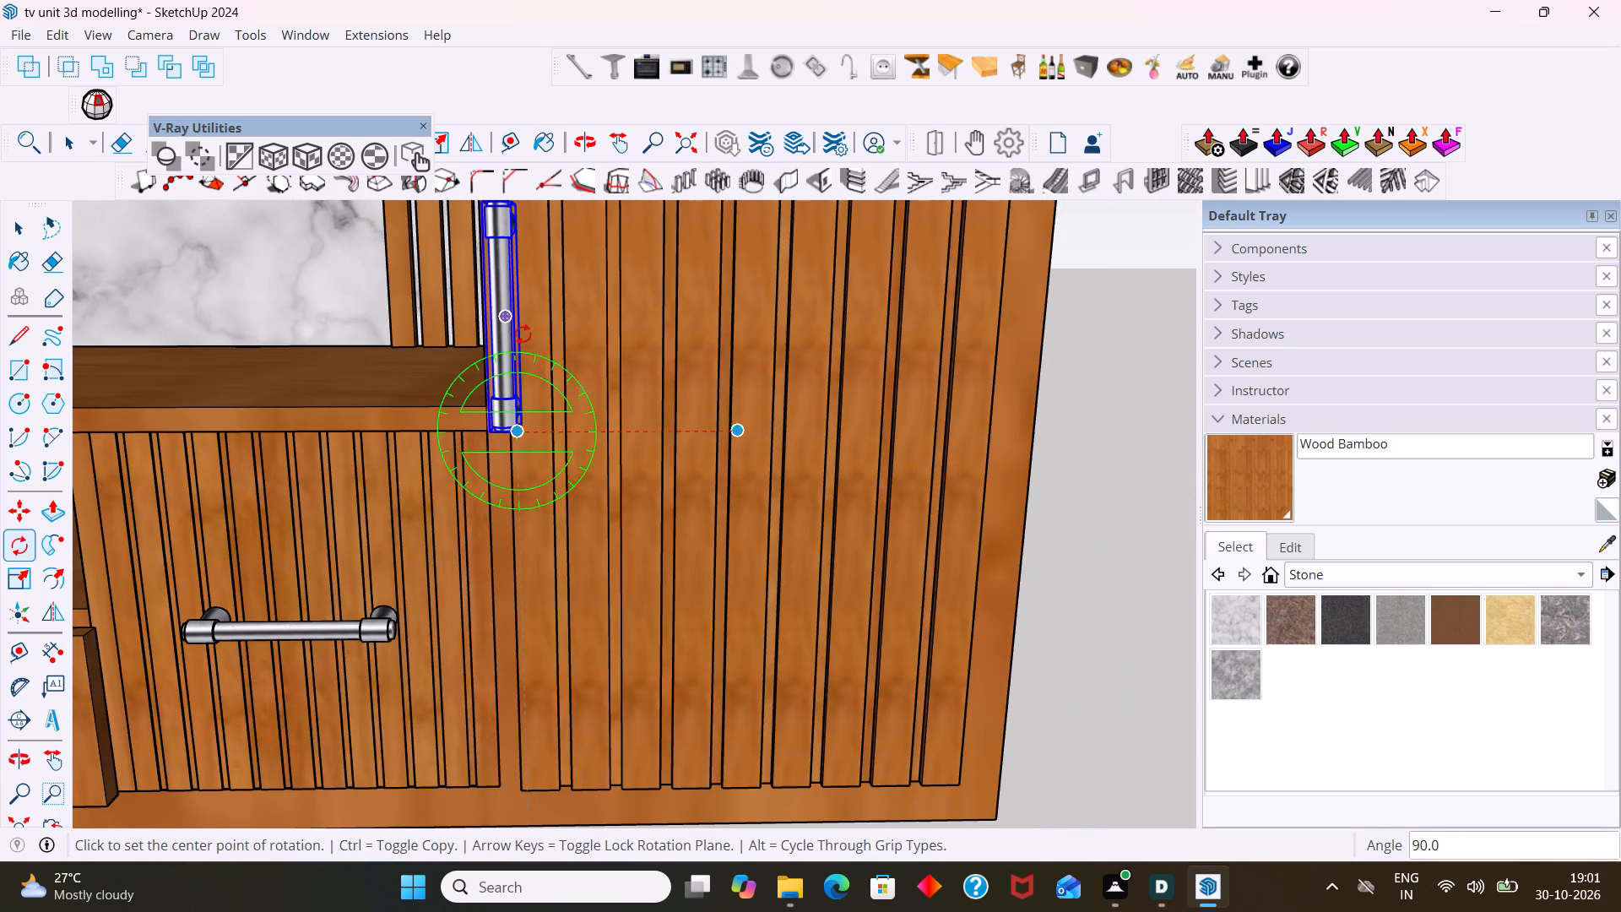
key(space)
scroll(743, 254, down, 3)
click(1009, 409)
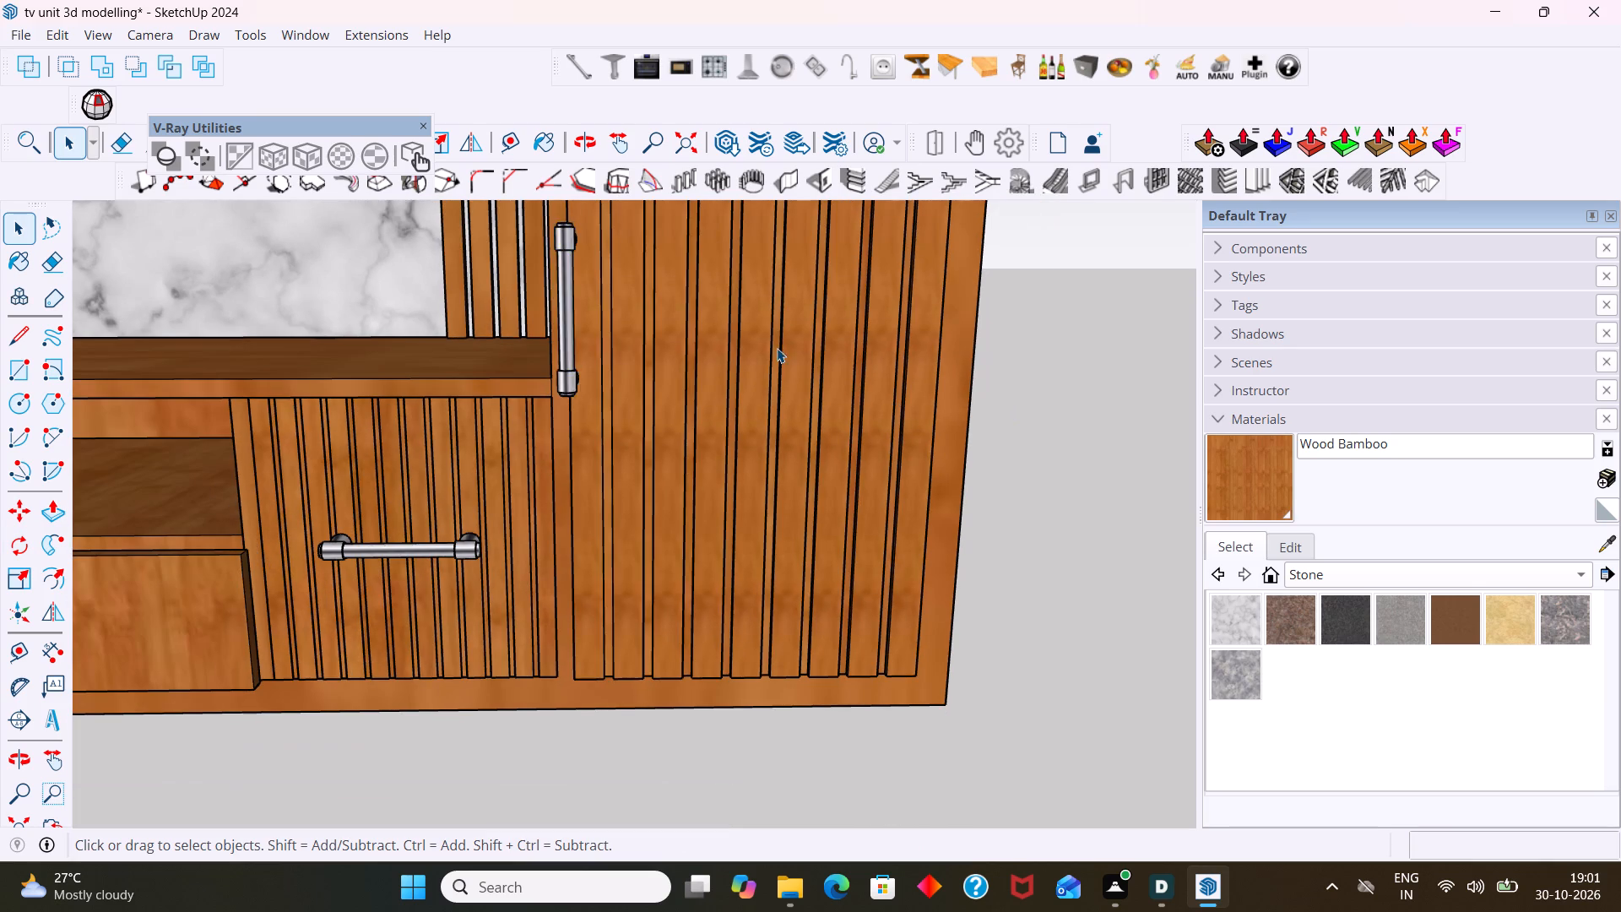
Move the upright handle about 18 mm sideways from the cabinet frame onto the slatted door's inner edge.
scroll(774, 348, down, 2)
middle_drag(680, 341, 888, 350)
scroll(724, 289, up, 2)
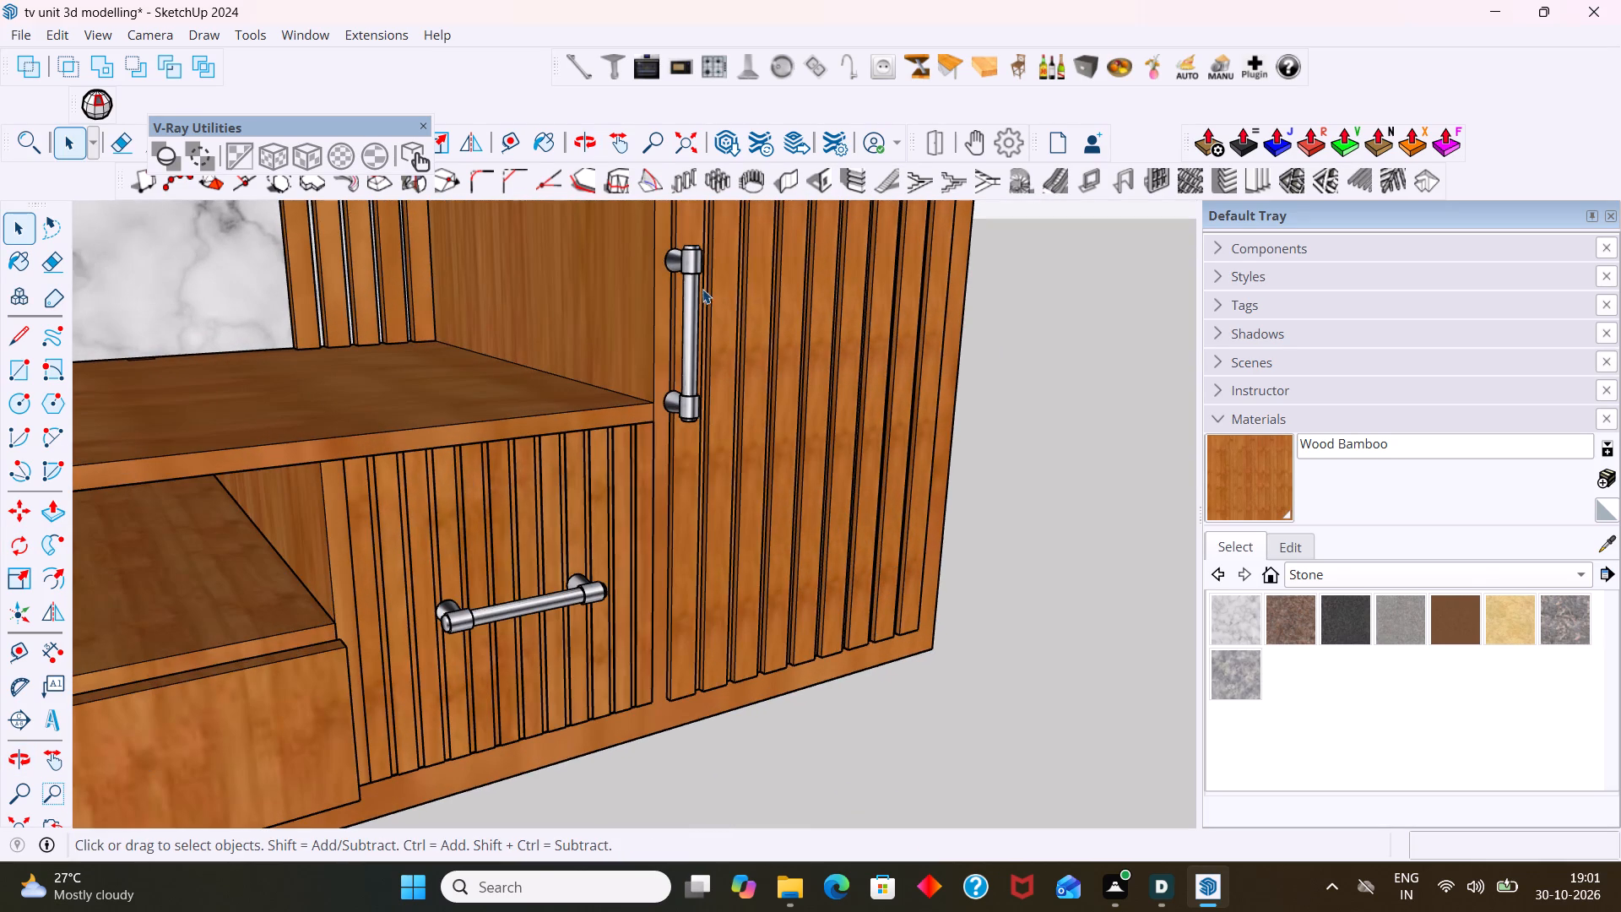
click(691, 291)
key(m)
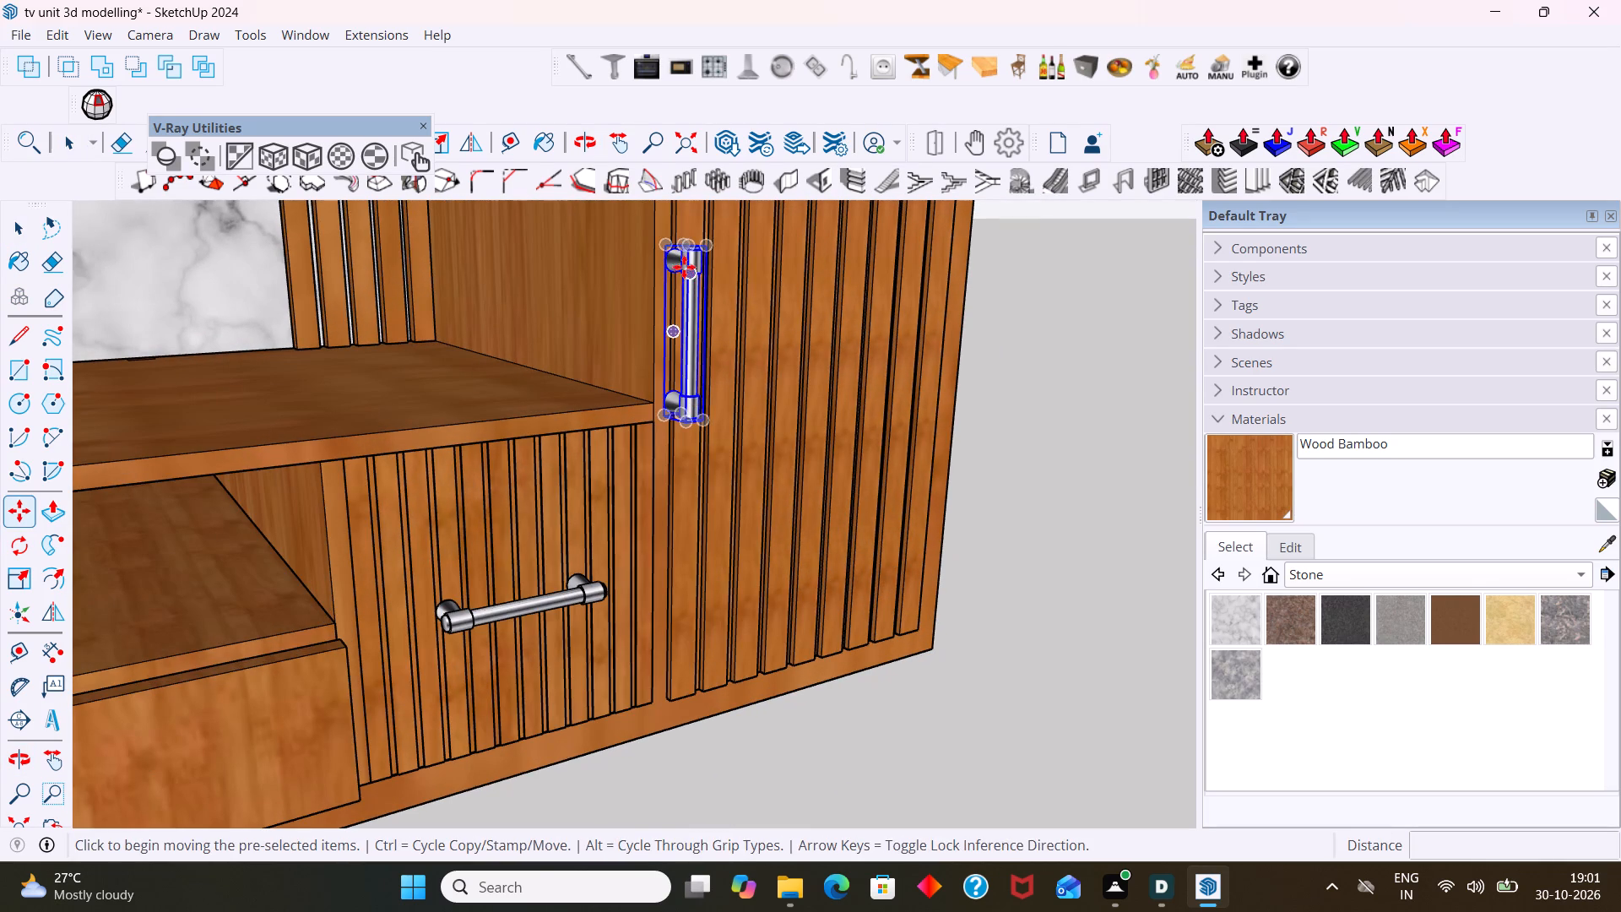
click(669, 243)
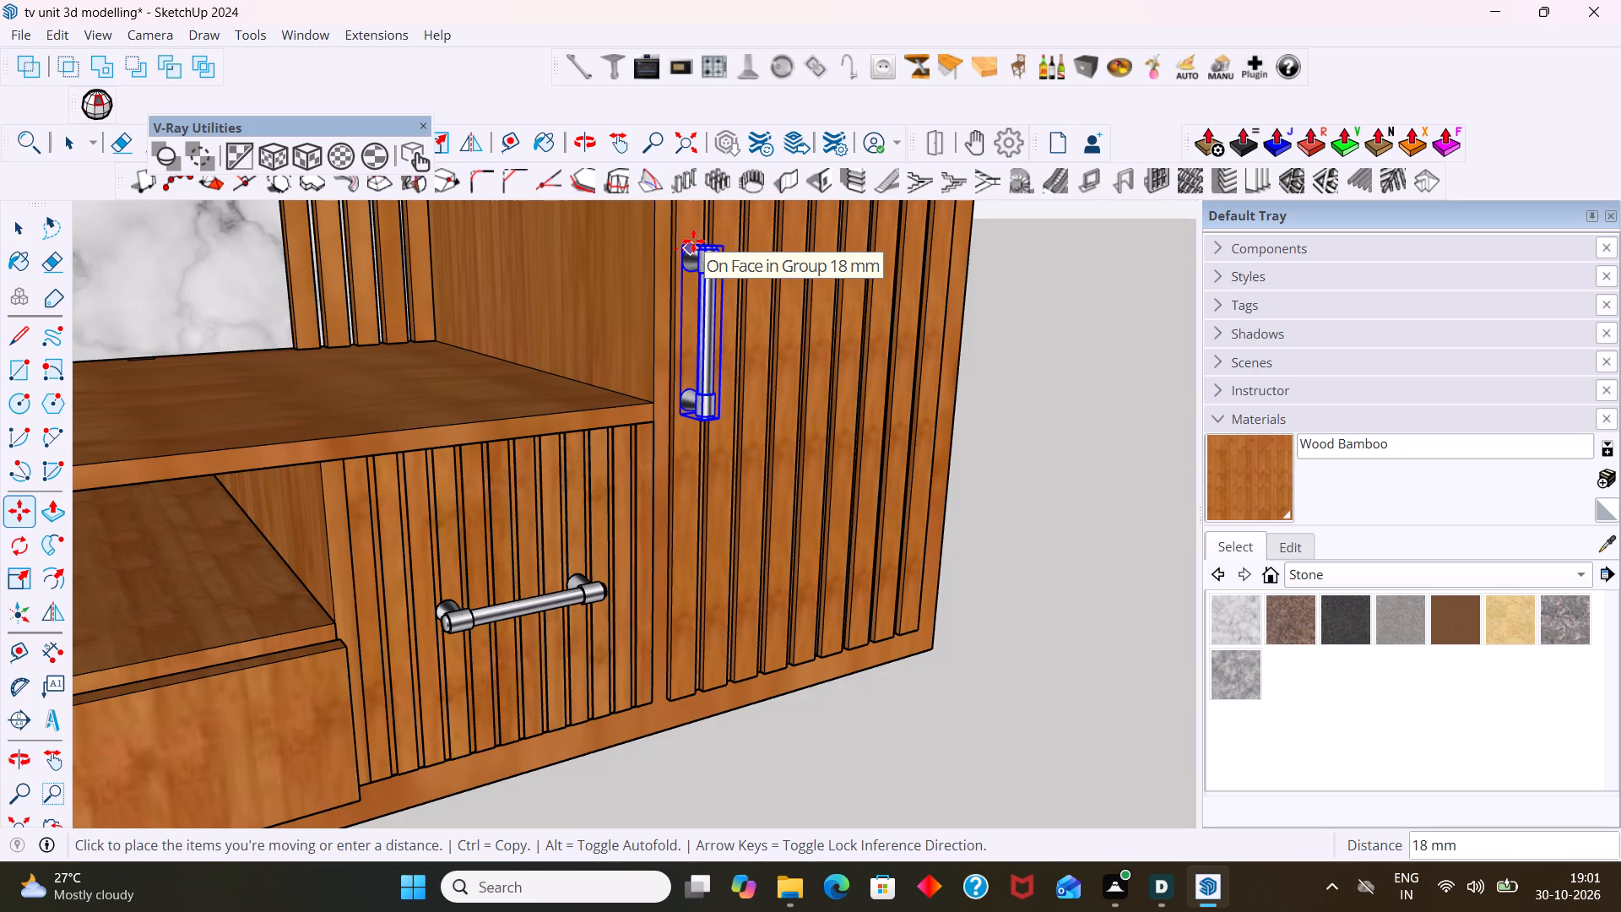
key(space)
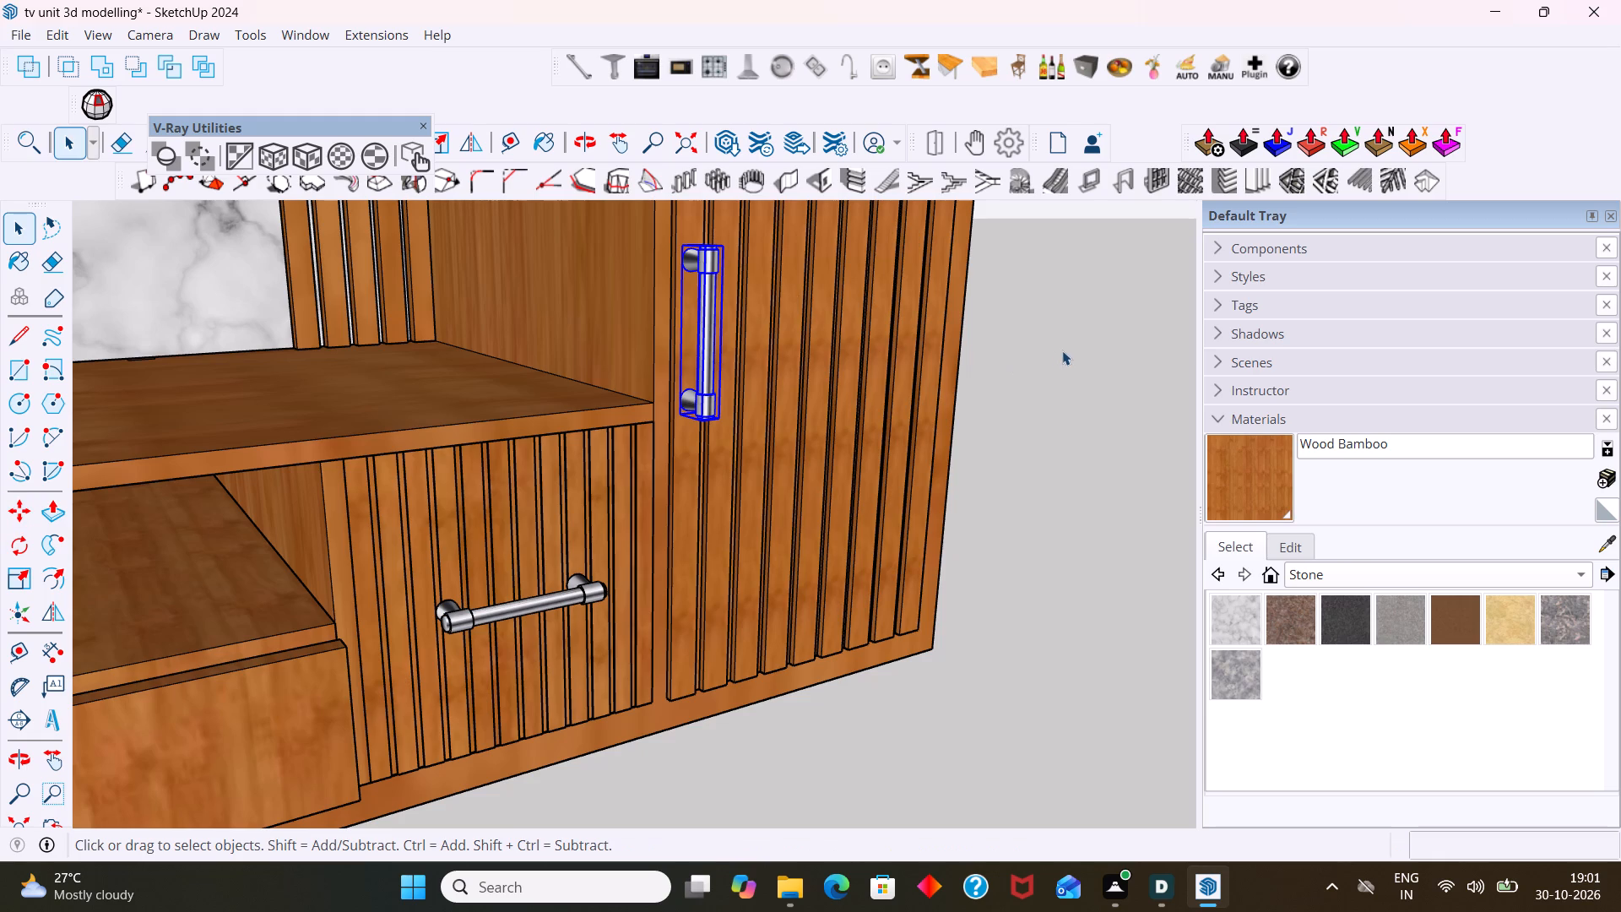
click(1070, 348)
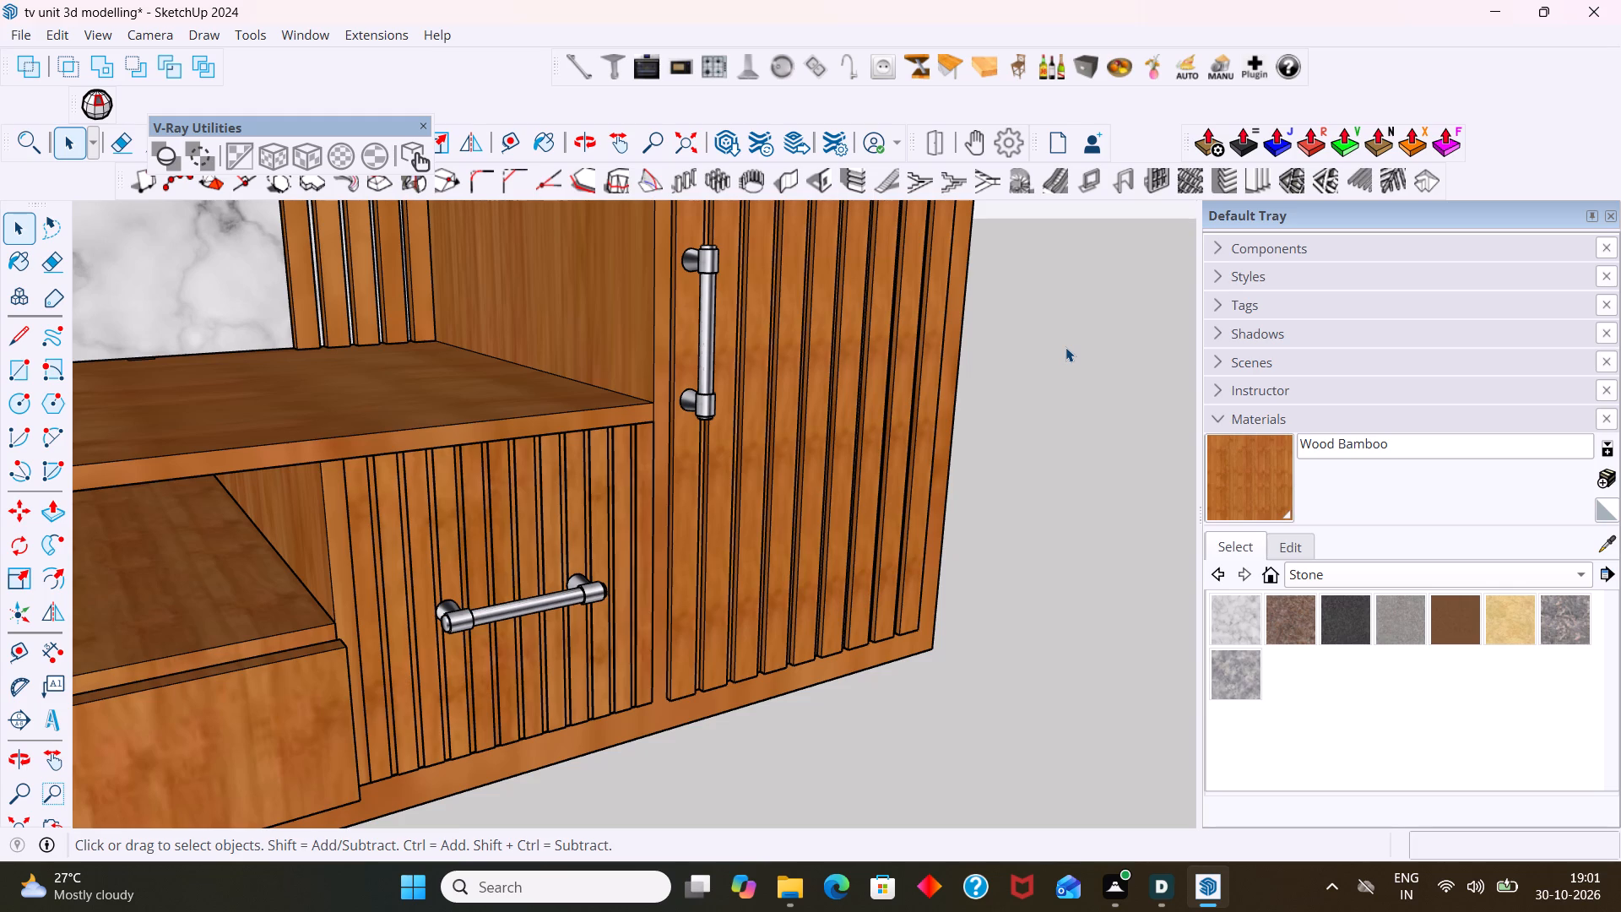
Copy the upright handle about 1856 mm across to the inner edge of the opposite tall cabinet's slatted door.
scroll(1120, 274, down, 6)
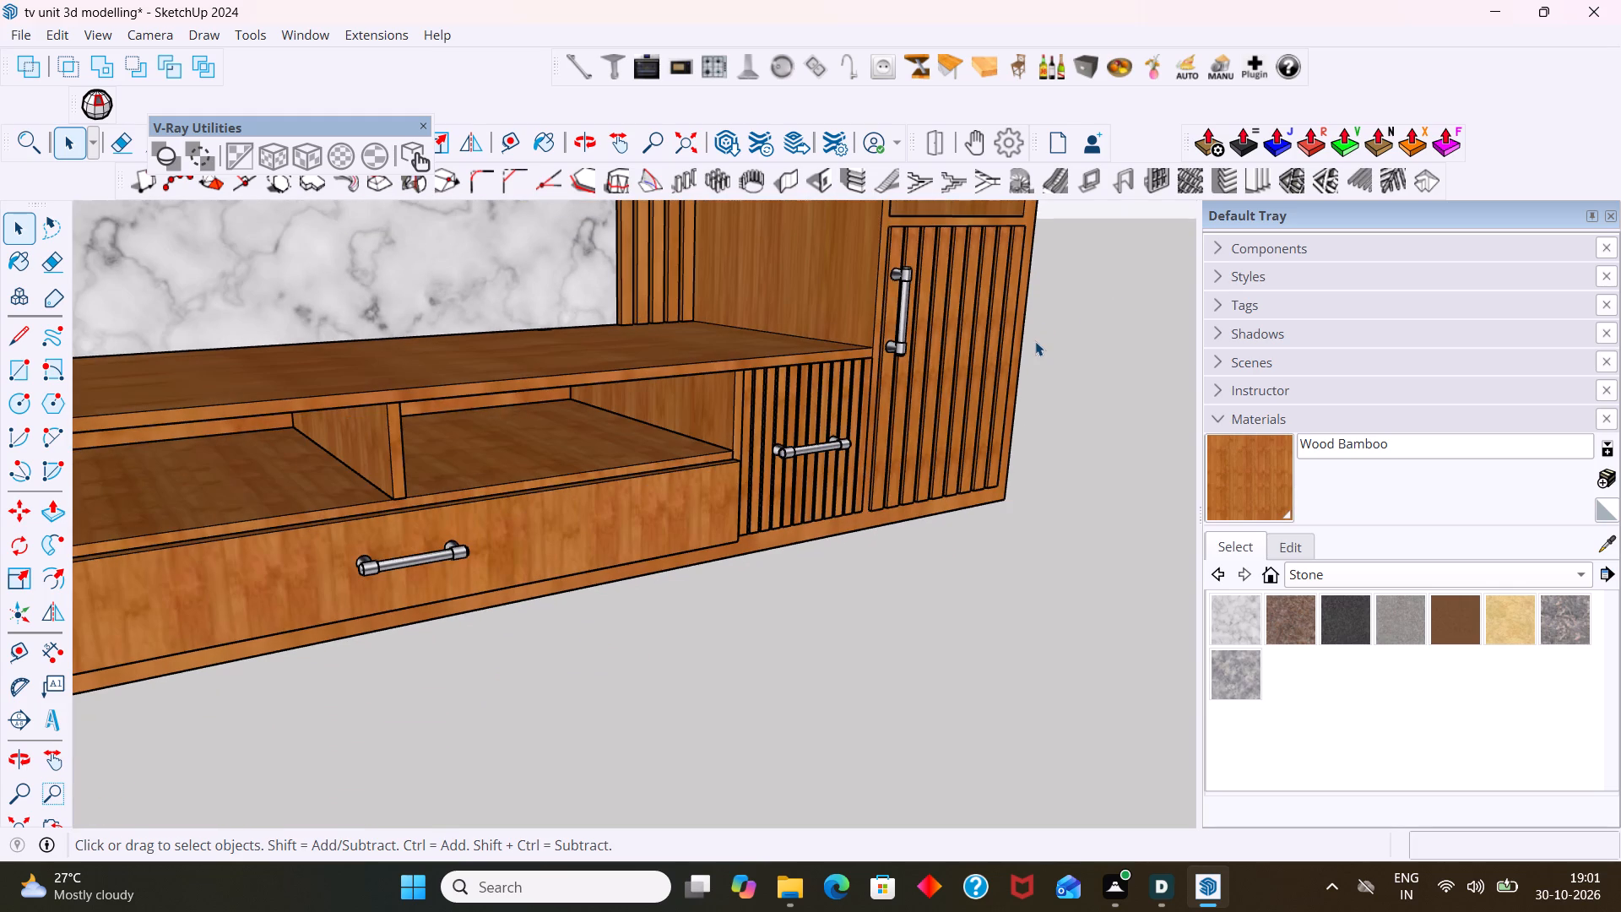
middle_drag(1036, 342, 789, 487)
scroll(785, 469, down, 3)
middle_drag(772, 459, 1024, 288)
scroll(799, 304, down, 2)
scroll(600, 376, down, 2)
scroll(706, 353, up, 3)
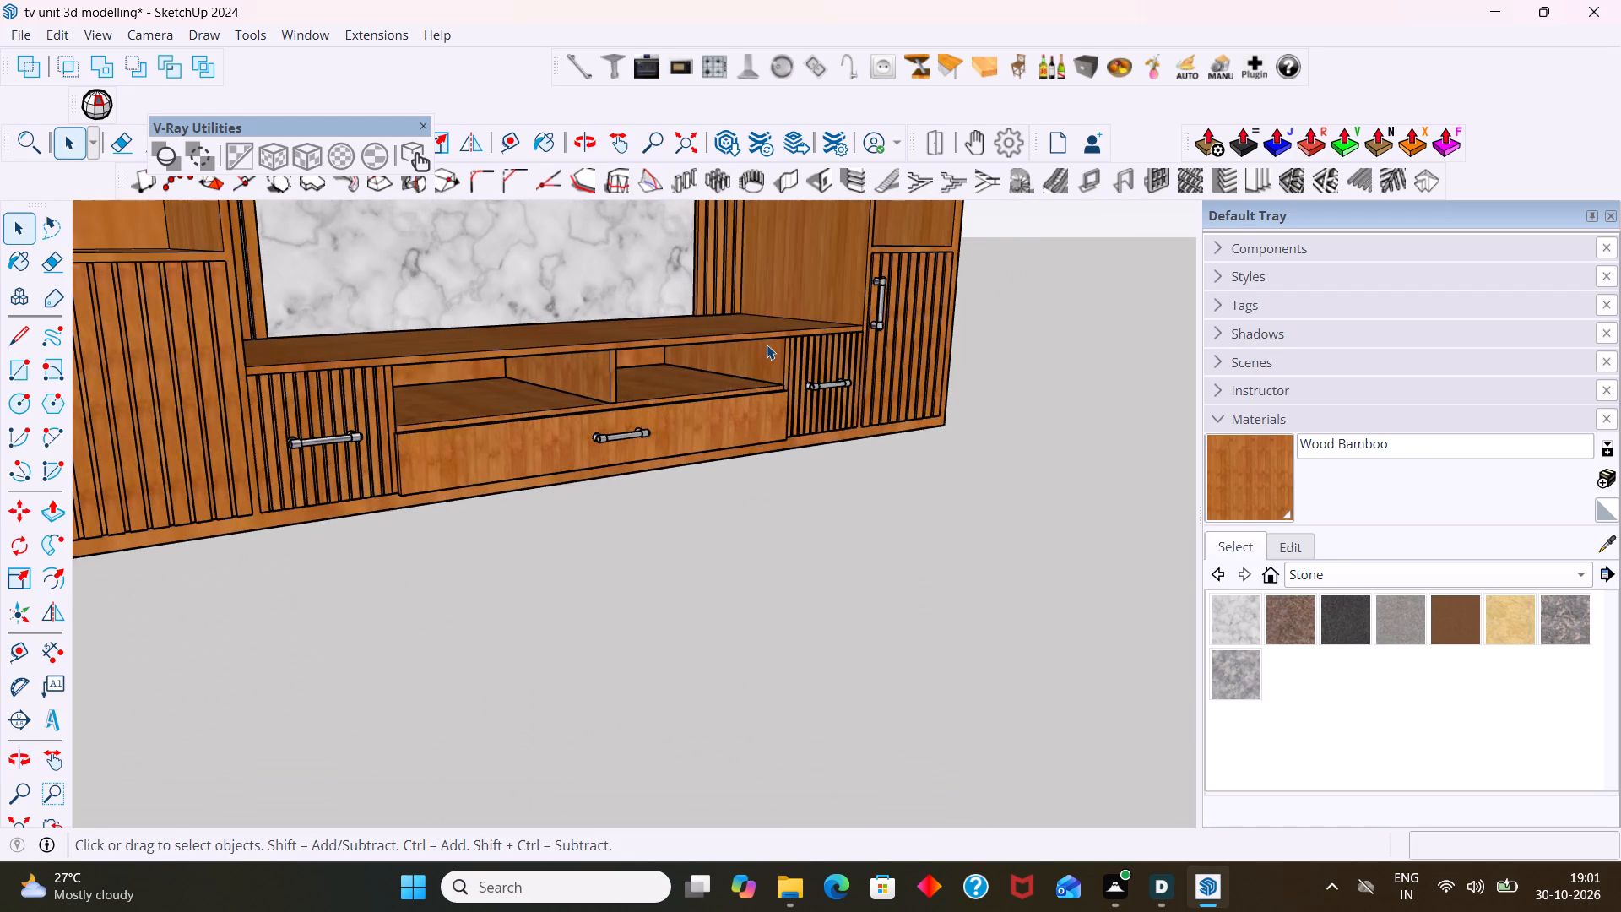
scroll(767, 345, up, 1)
click(905, 295)
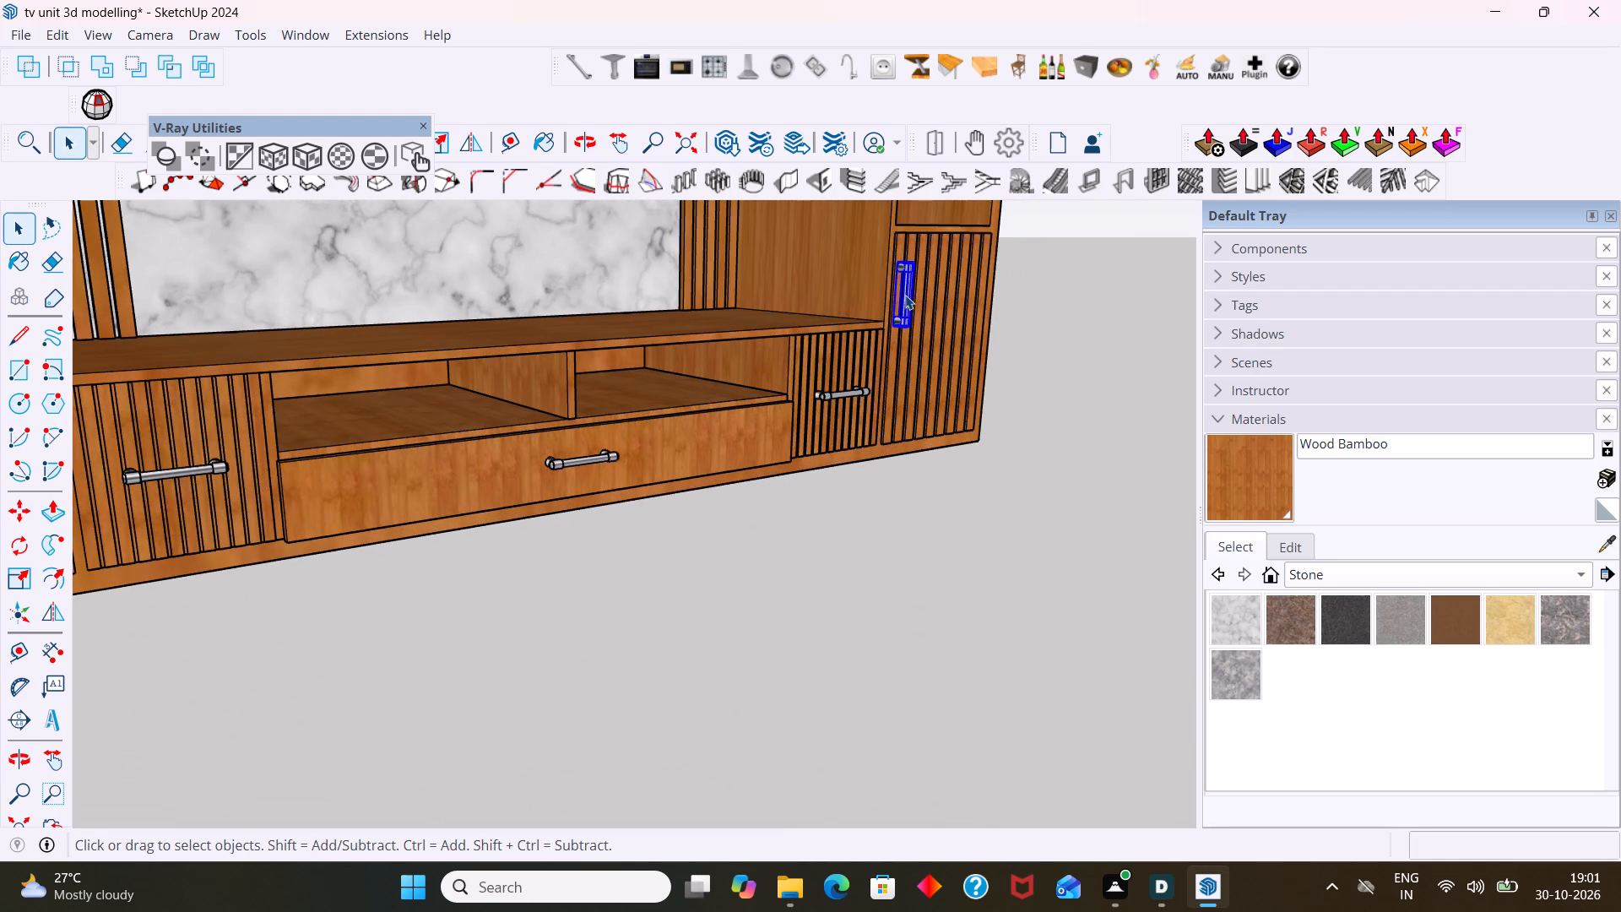
key(m)
click(897, 264)
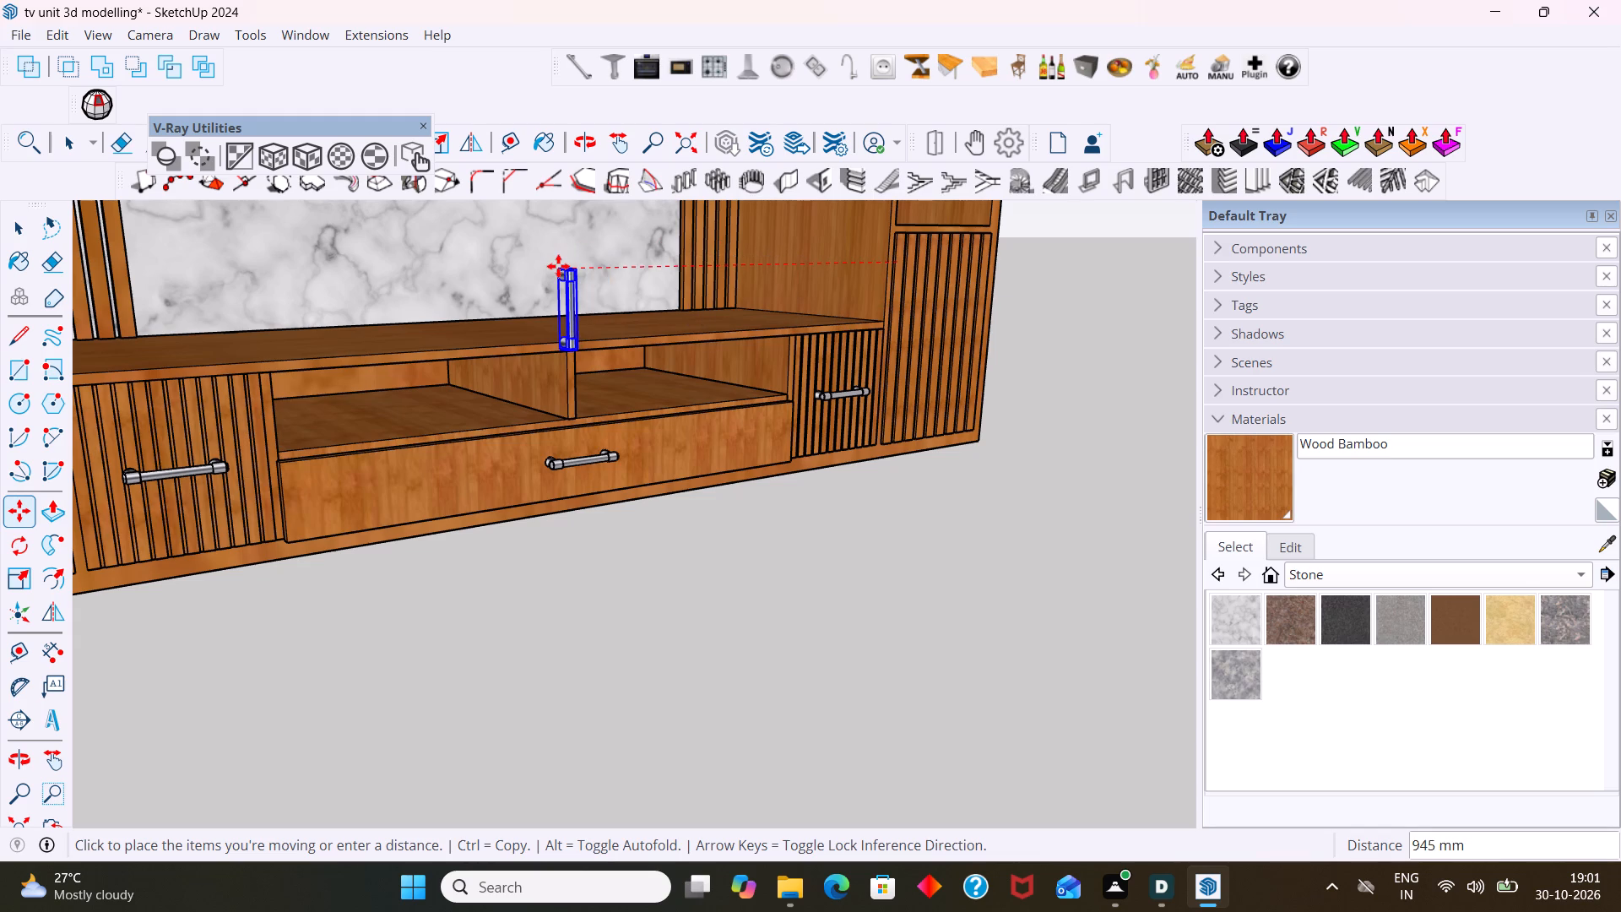
scroll(423, 290, down, 3)
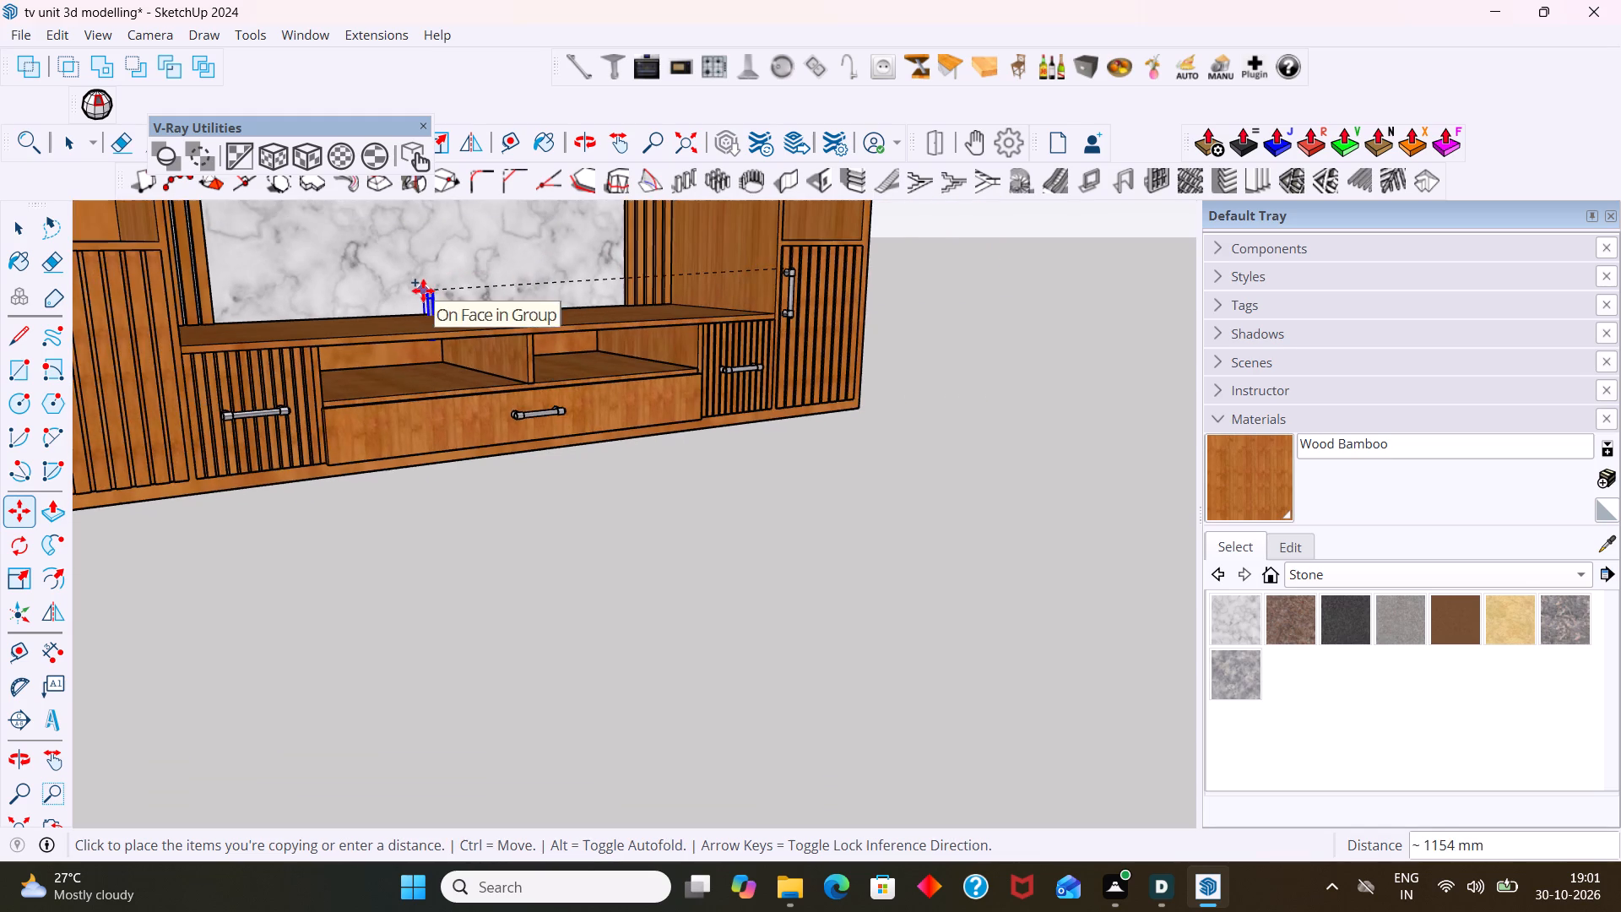
shift+middle_drag(423, 290, 875, 307)
scroll(779, 295, up, 3)
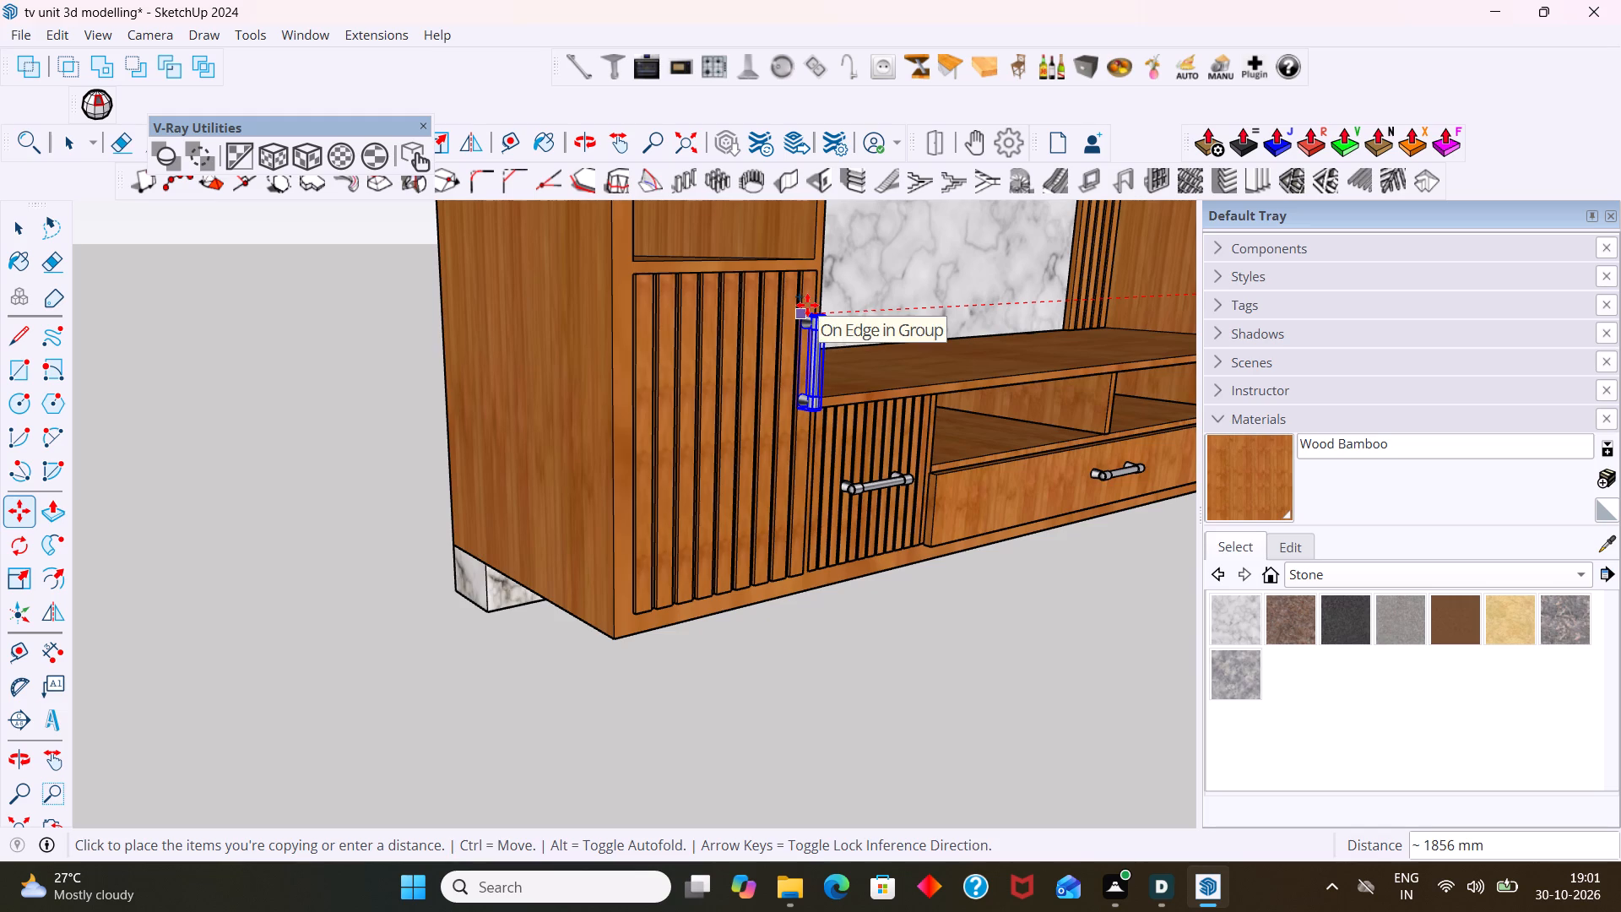
click(807, 305)
key(space)
click(428, 323)
Examine the whole TV unit from the front and both sides, checking the handles, slatted fronts and marble back panel.
scroll(438, 315, down, 2)
middle_drag(899, 456, 430, 452)
scroll(657, 441, down, 10)
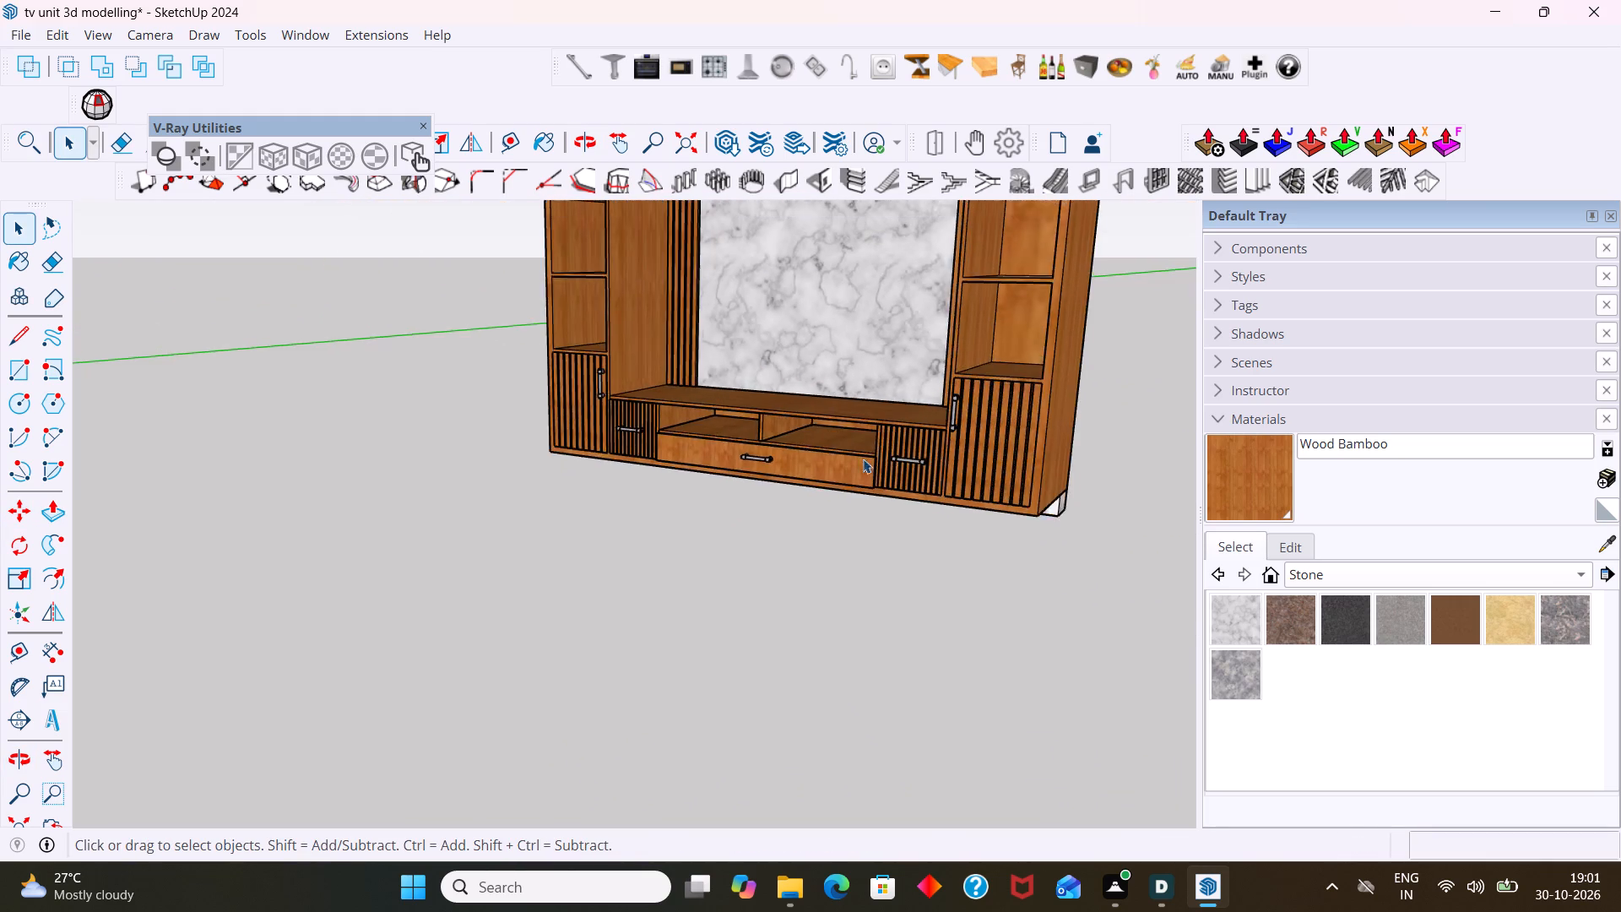
middle_drag(1011, 533, 1110, 570)
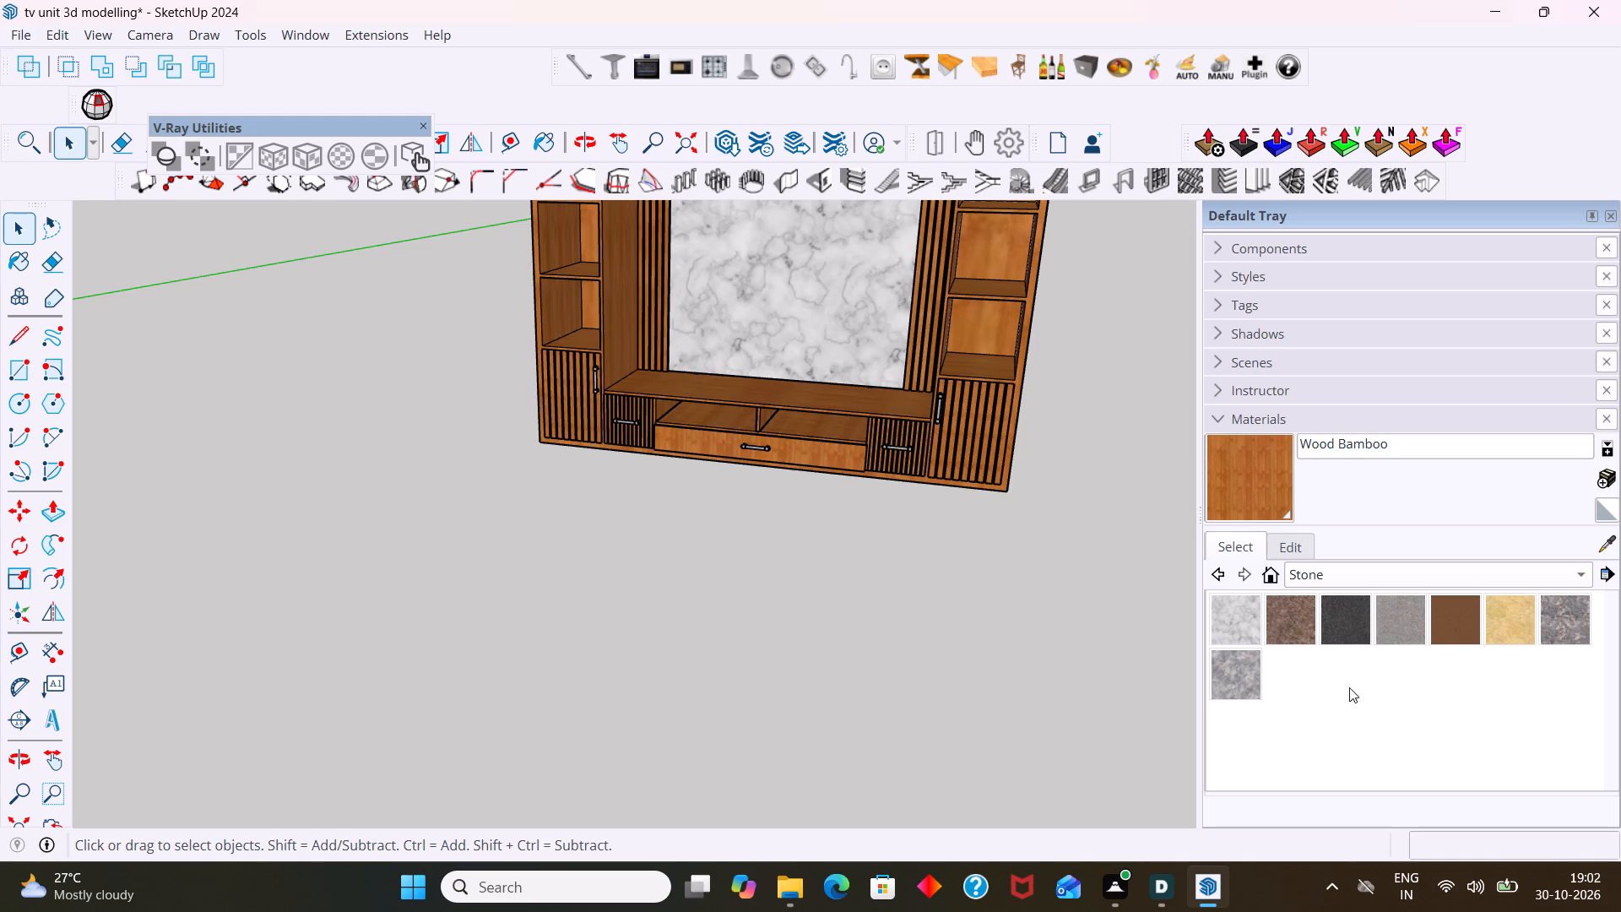
shift+middle_drag(1011, 554, 970, 668)
scroll(971, 668, down, 2)
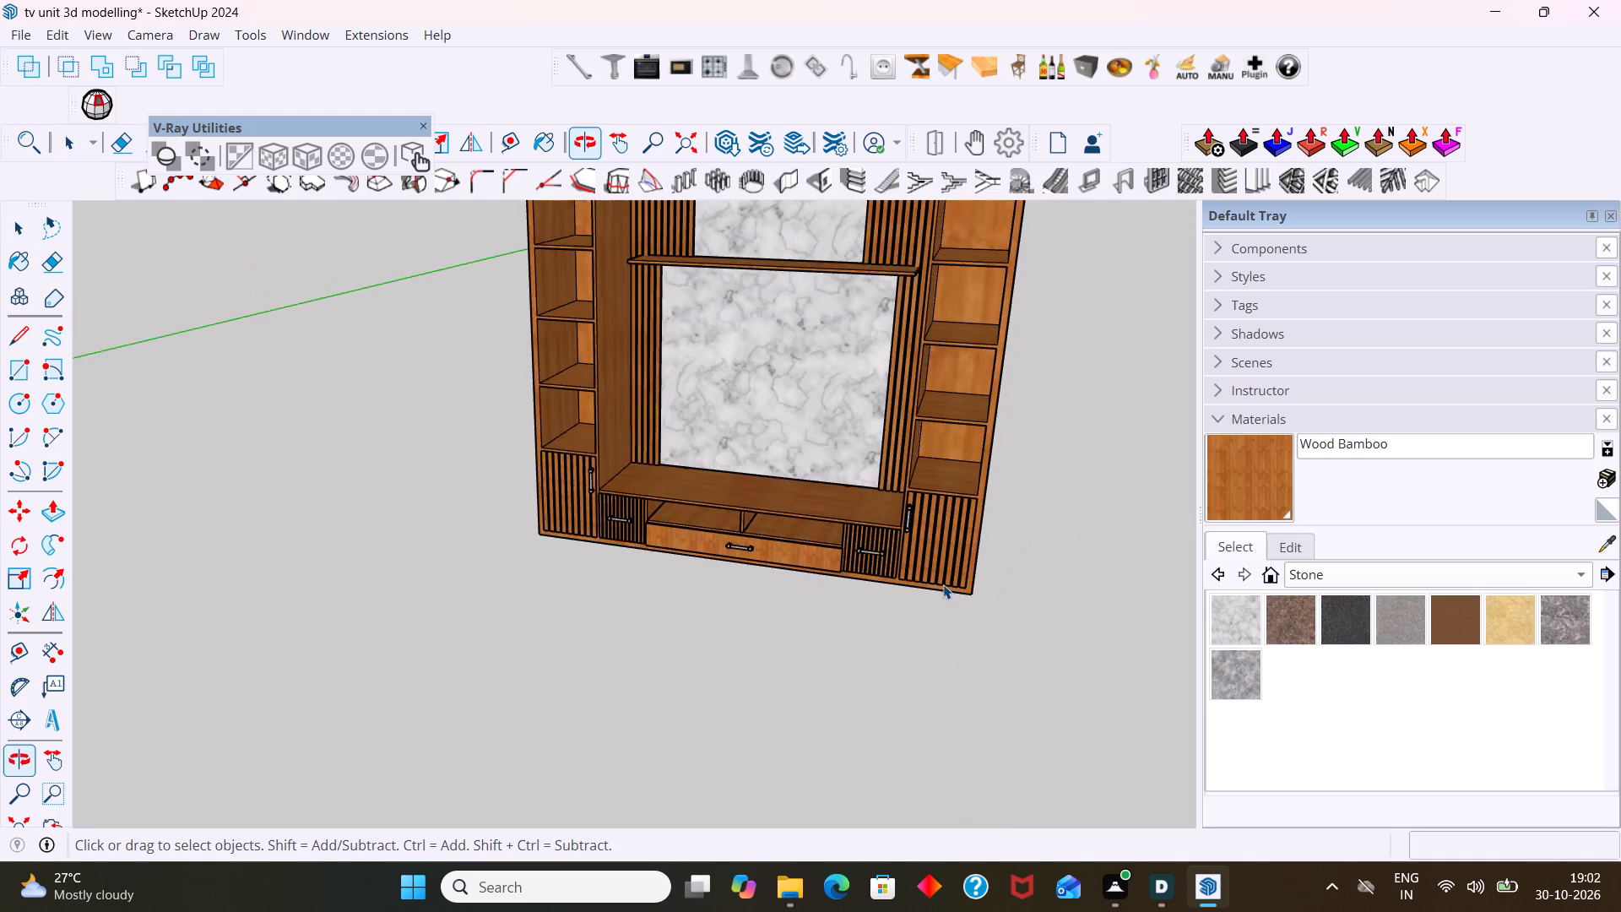
scroll(943, 584, down, 3)
middle_drag(892, 530, 1078, 530)
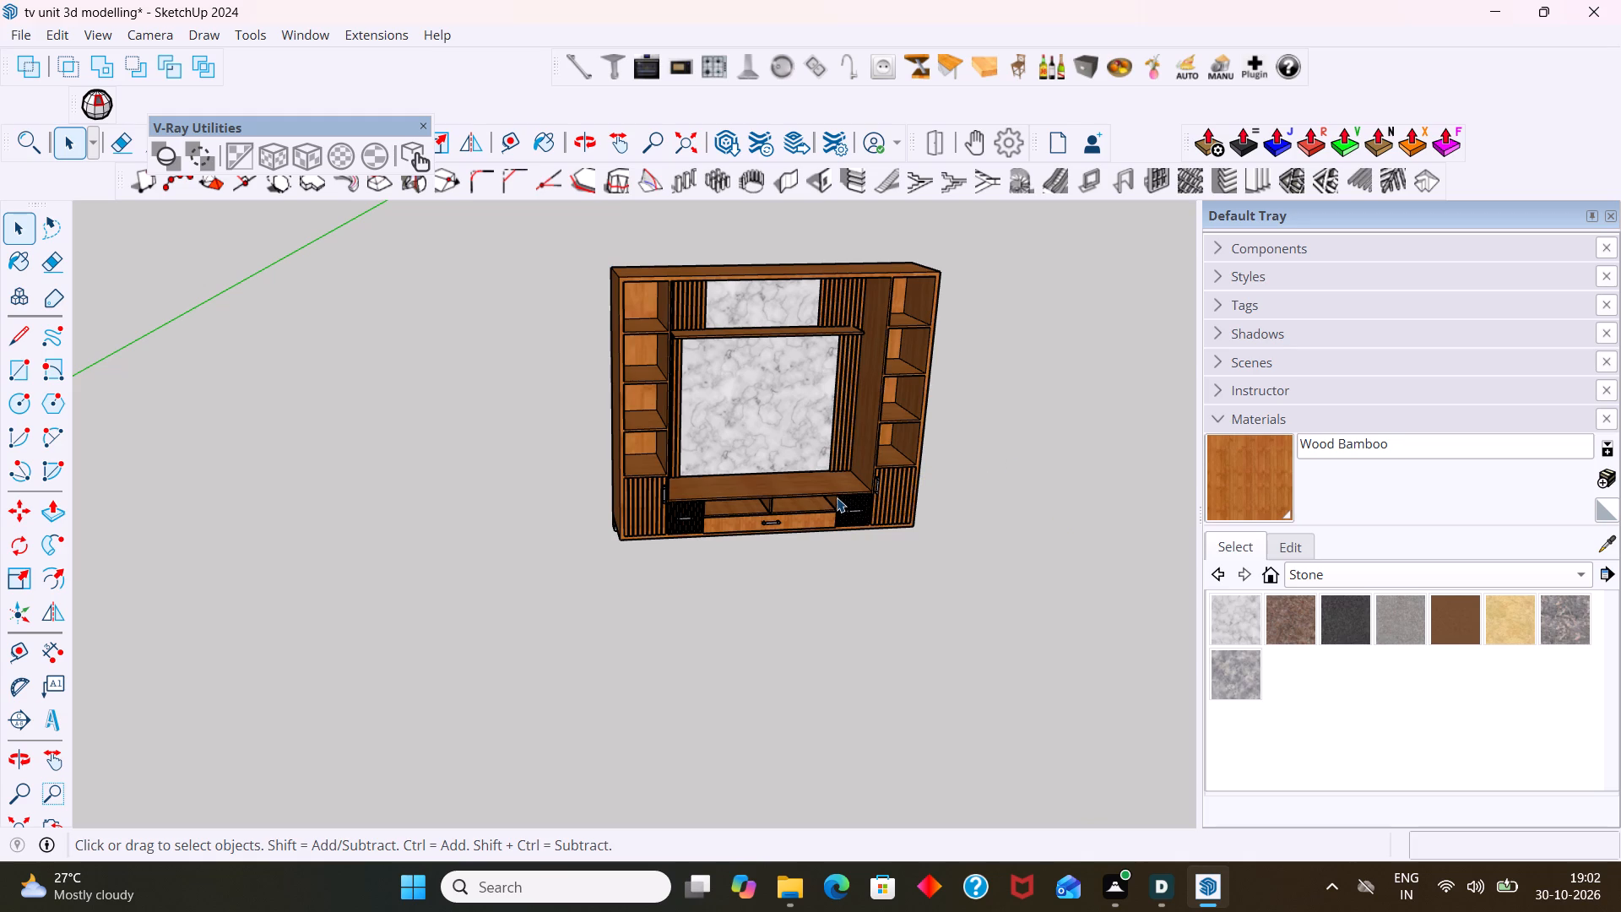
middle_drag(783, 280, 672, 245)
scroll(735, 402, up, 5)
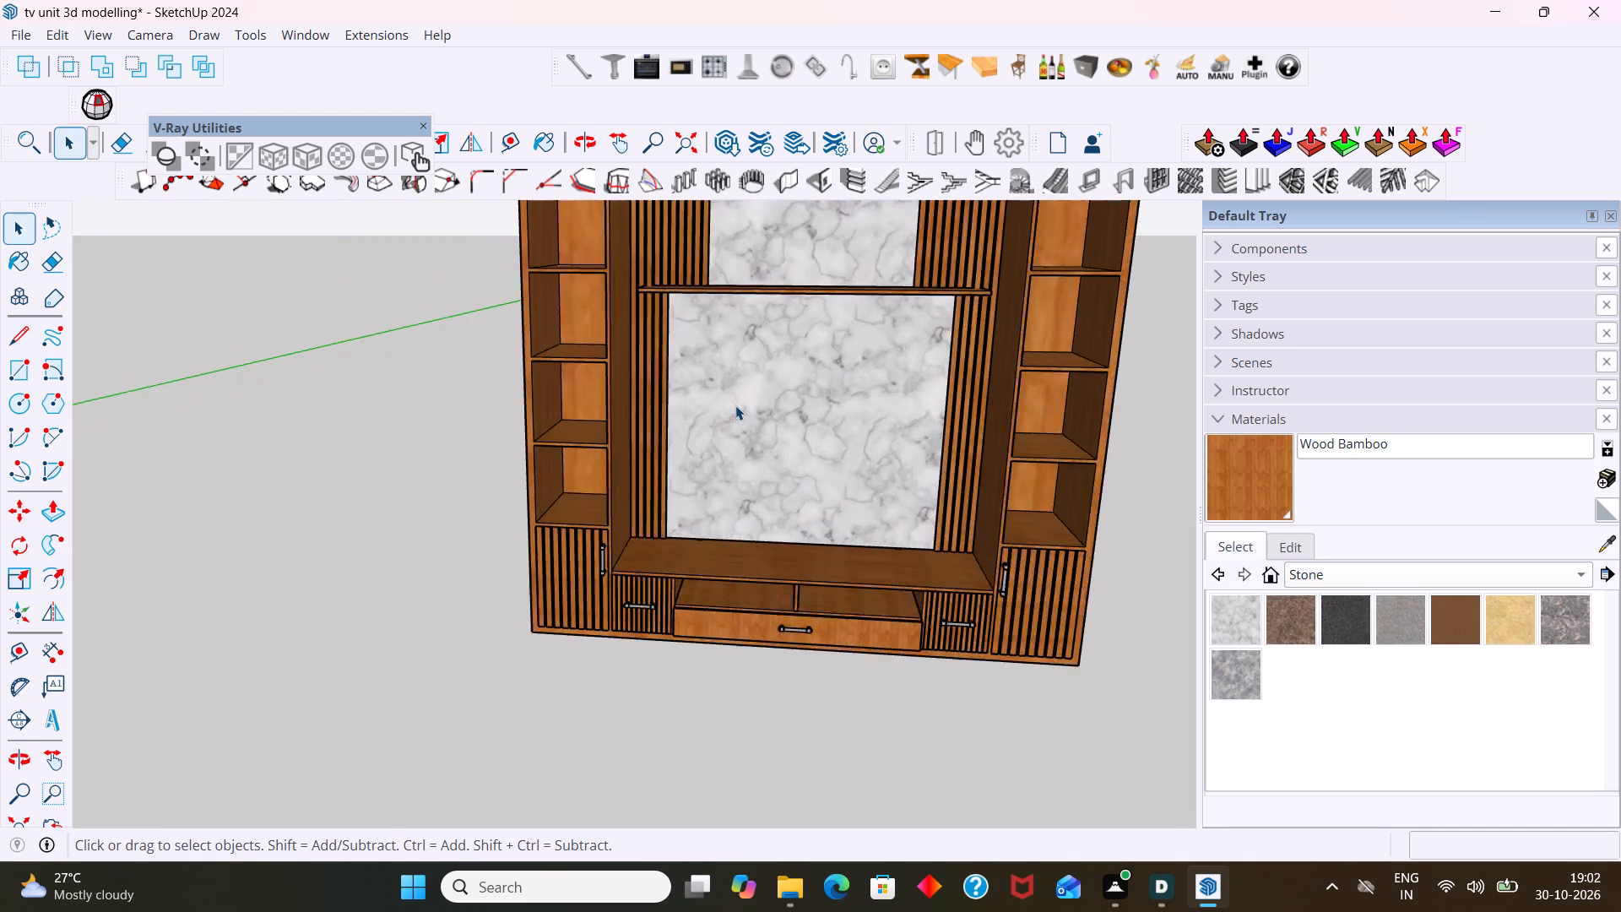
scroll(735, 405, up, 3)
middle_drag(735, 405, 693, 432)
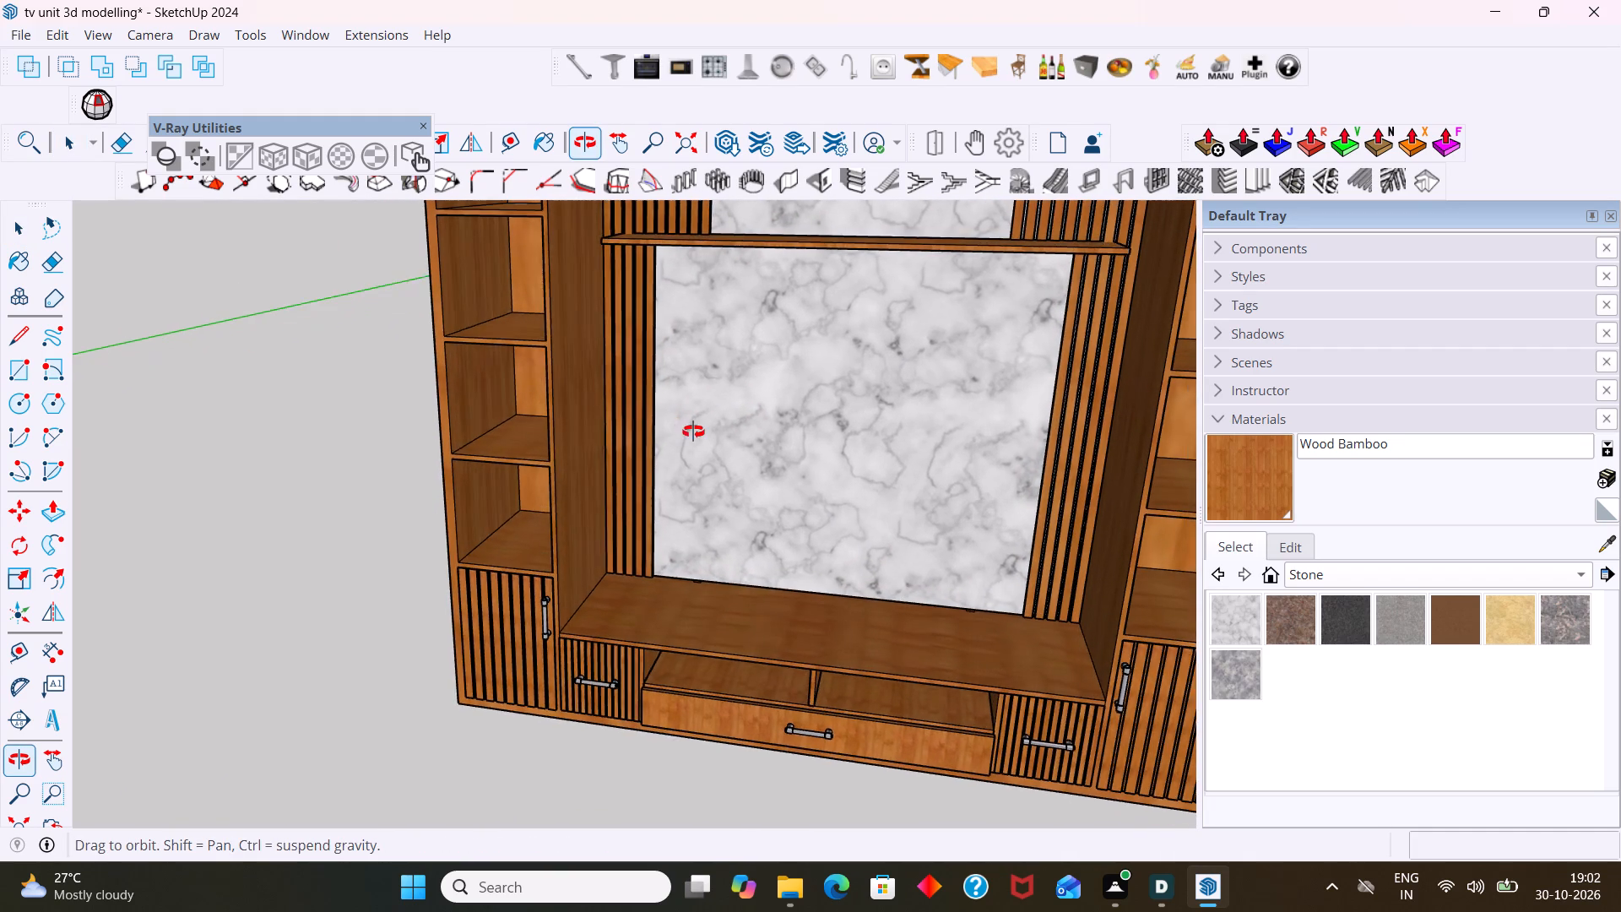
middle_drag(693, 432, 695, 432)
scroll(700, 430, down, 8)
middle_drag(821, 479, 869, 508)
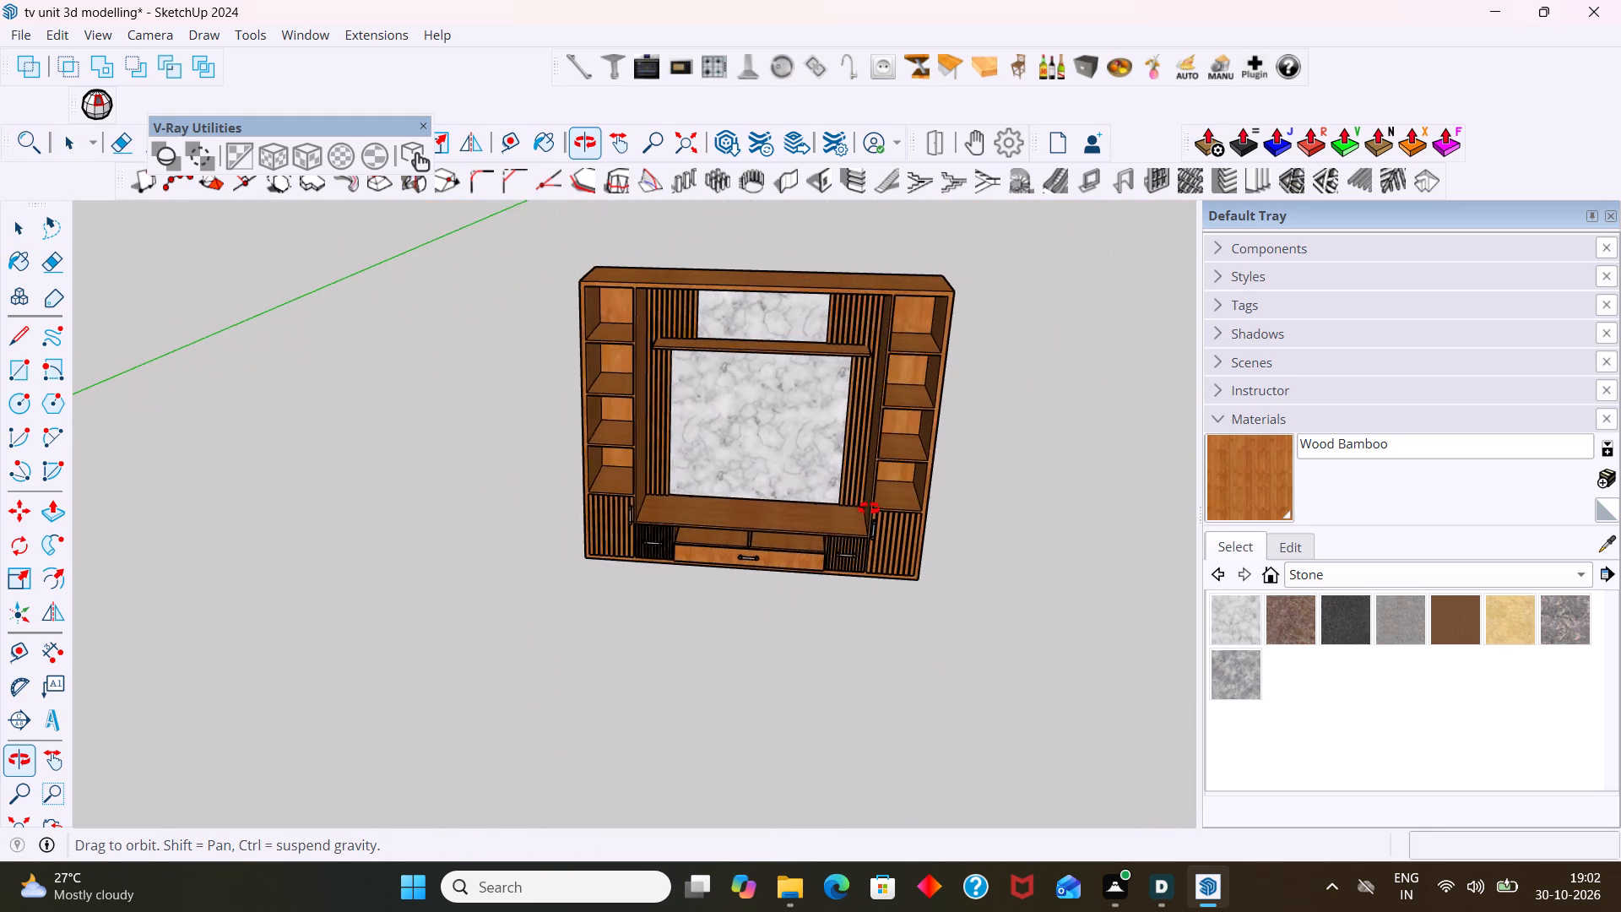
middle_drag(869, 508, 853, 511)
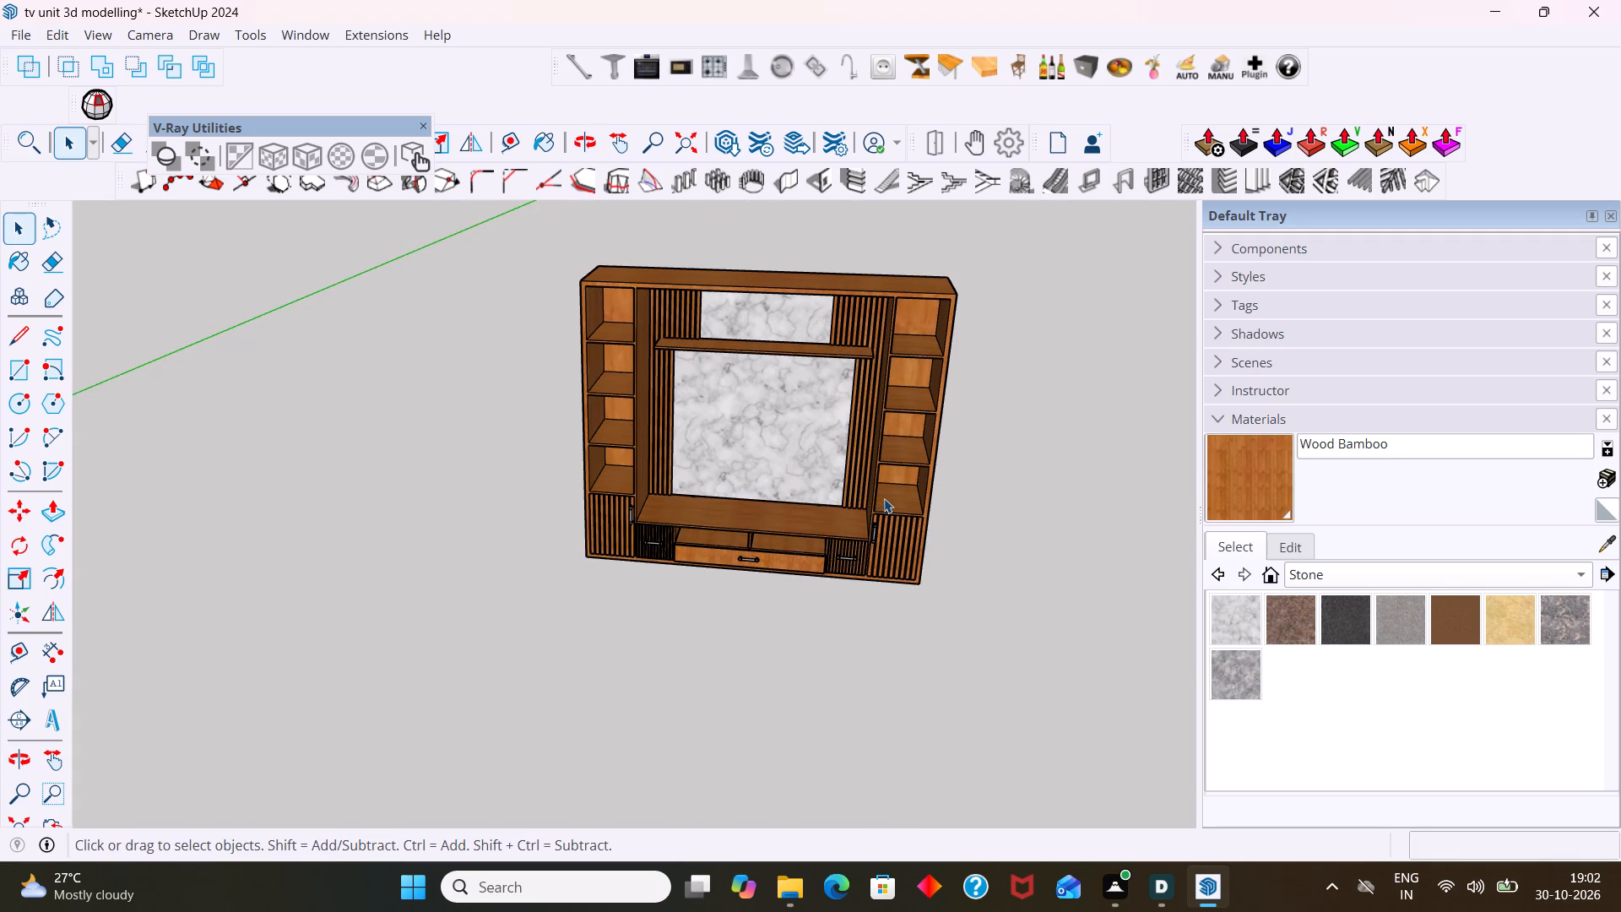
Open the back panel's group for editing and select its marble face.
click(794, 440)
double_click(798, 439)
click(805, 442)
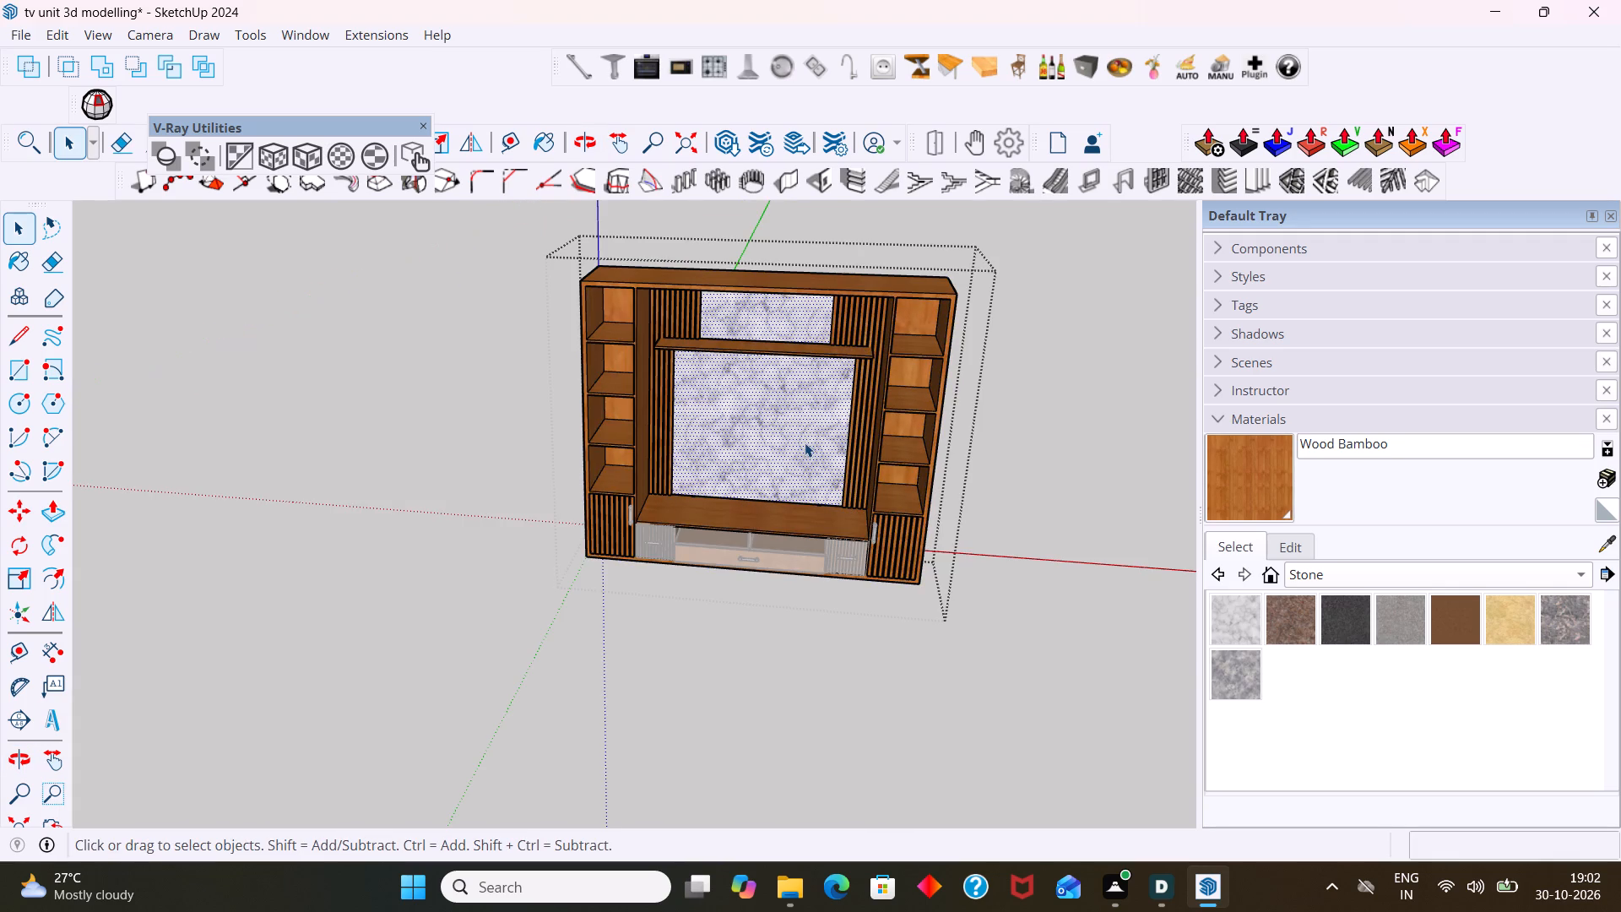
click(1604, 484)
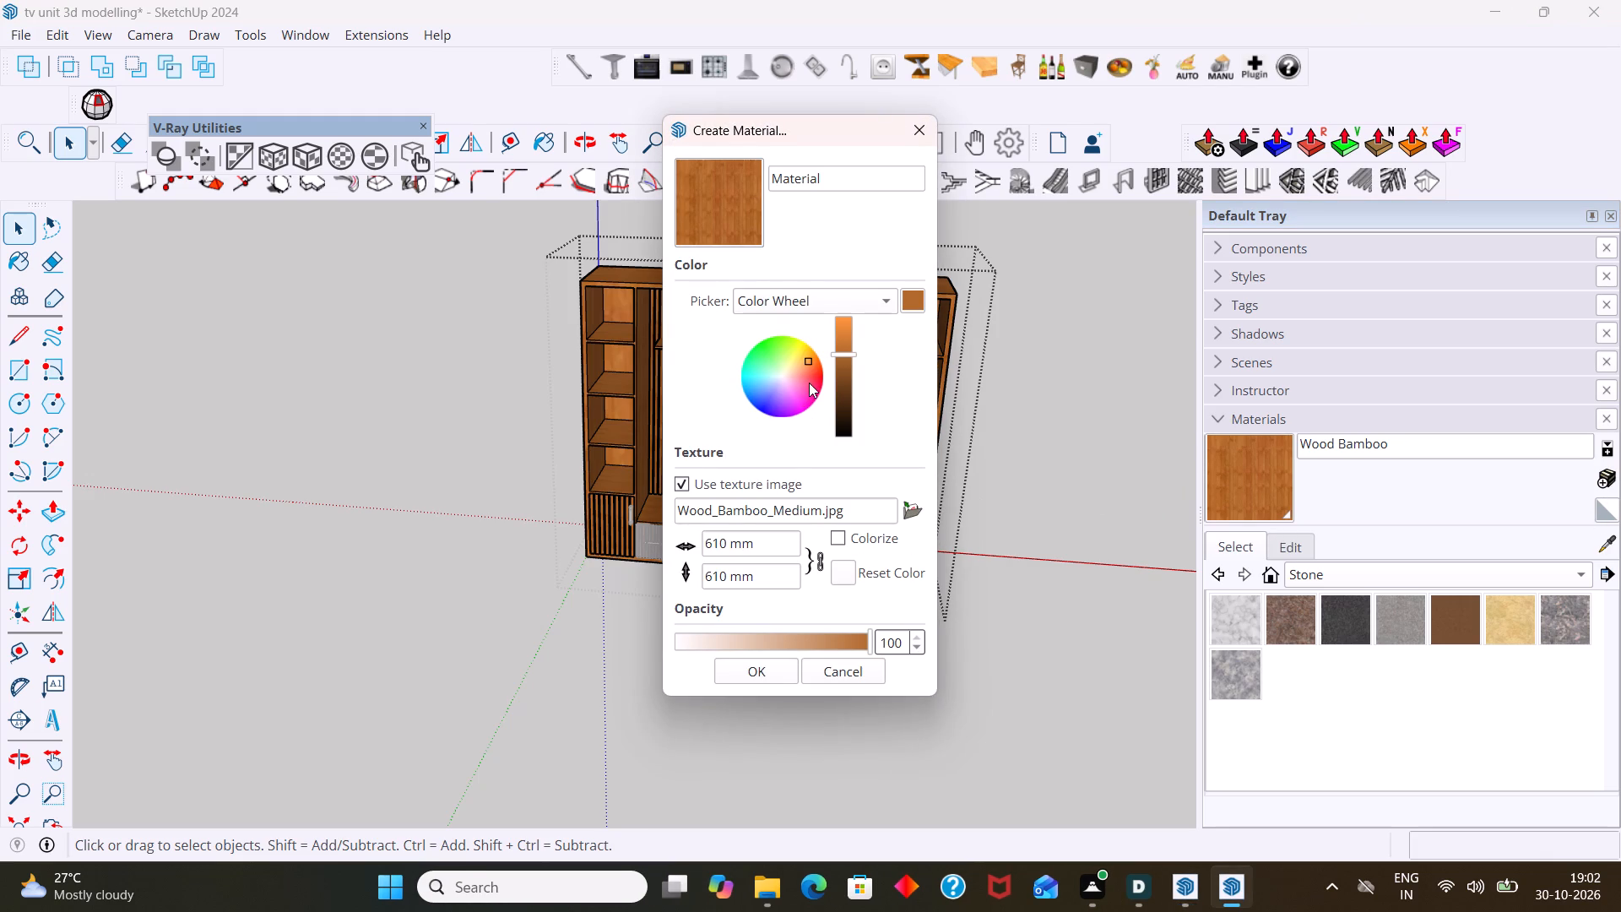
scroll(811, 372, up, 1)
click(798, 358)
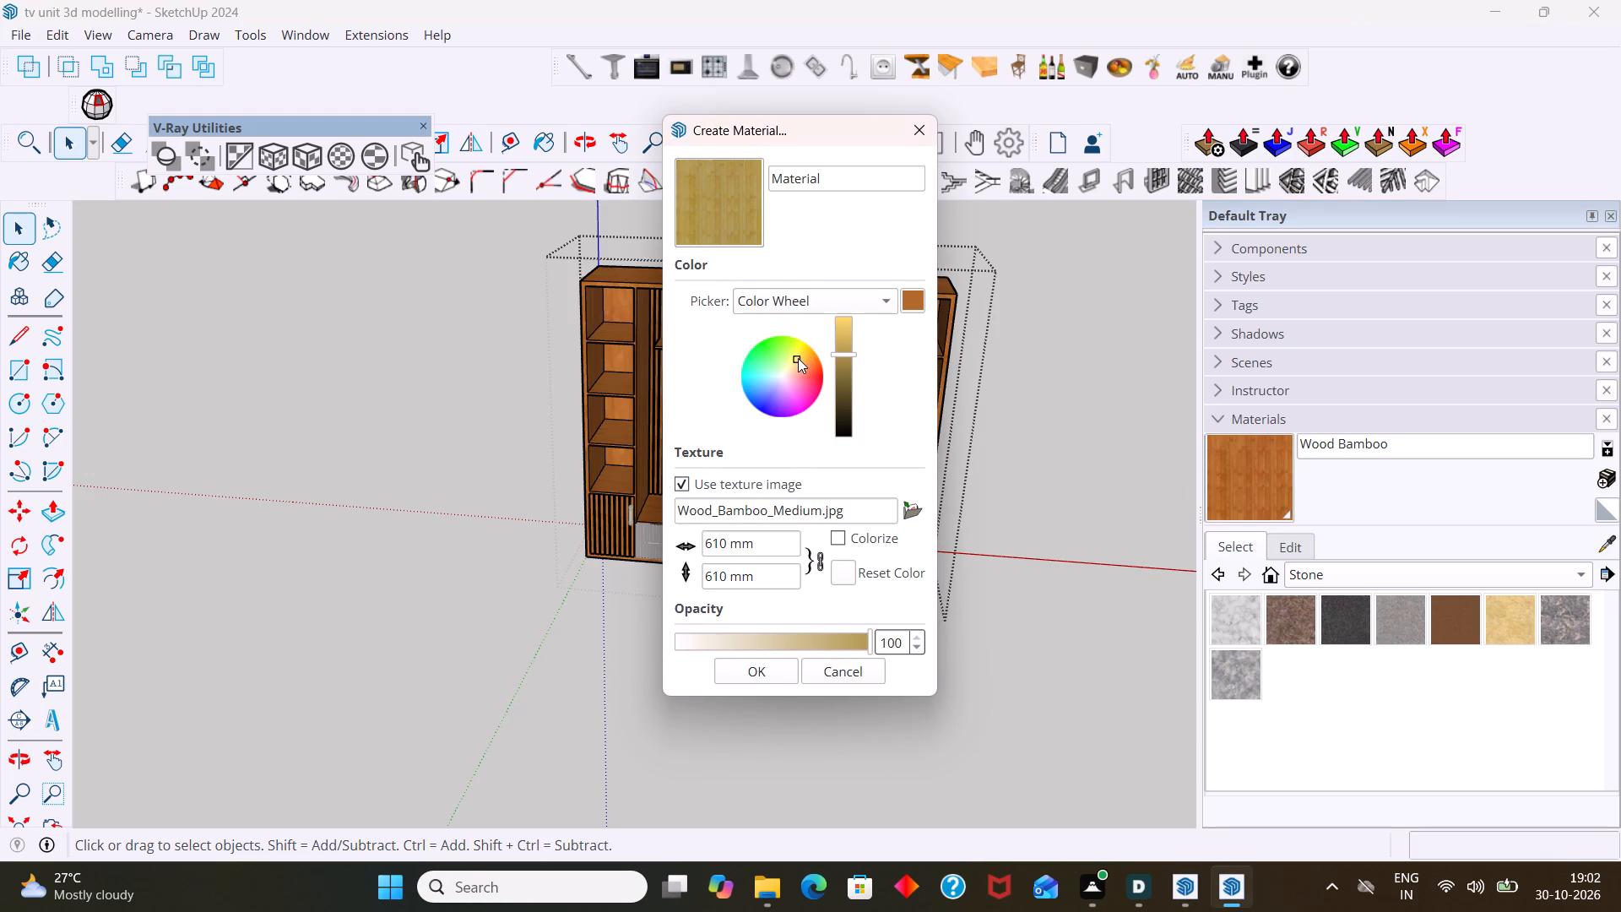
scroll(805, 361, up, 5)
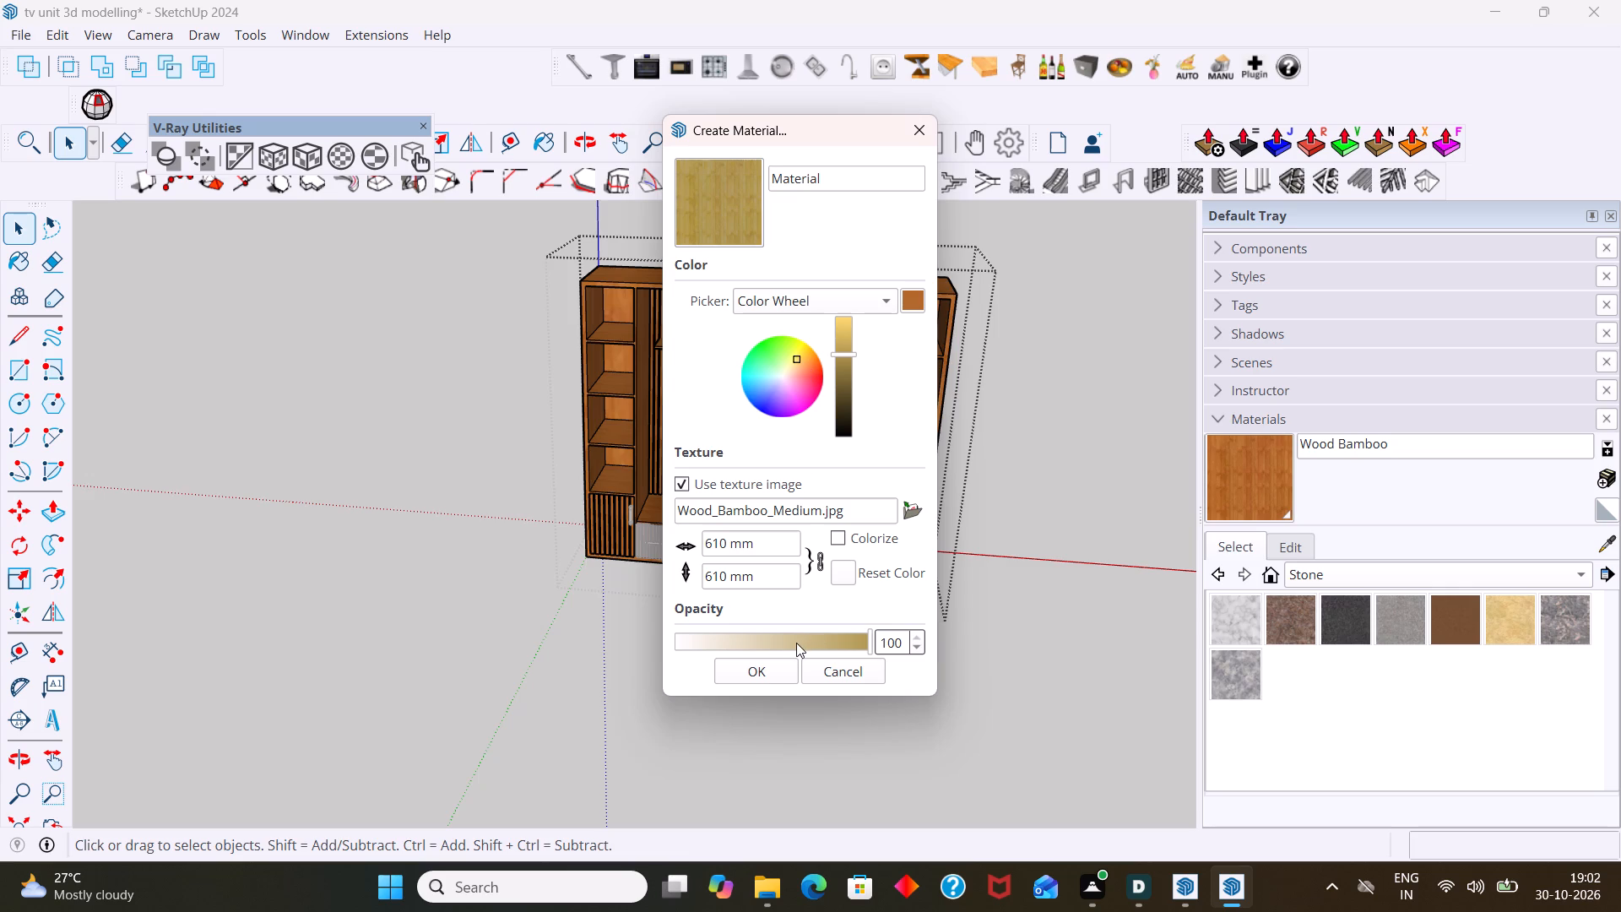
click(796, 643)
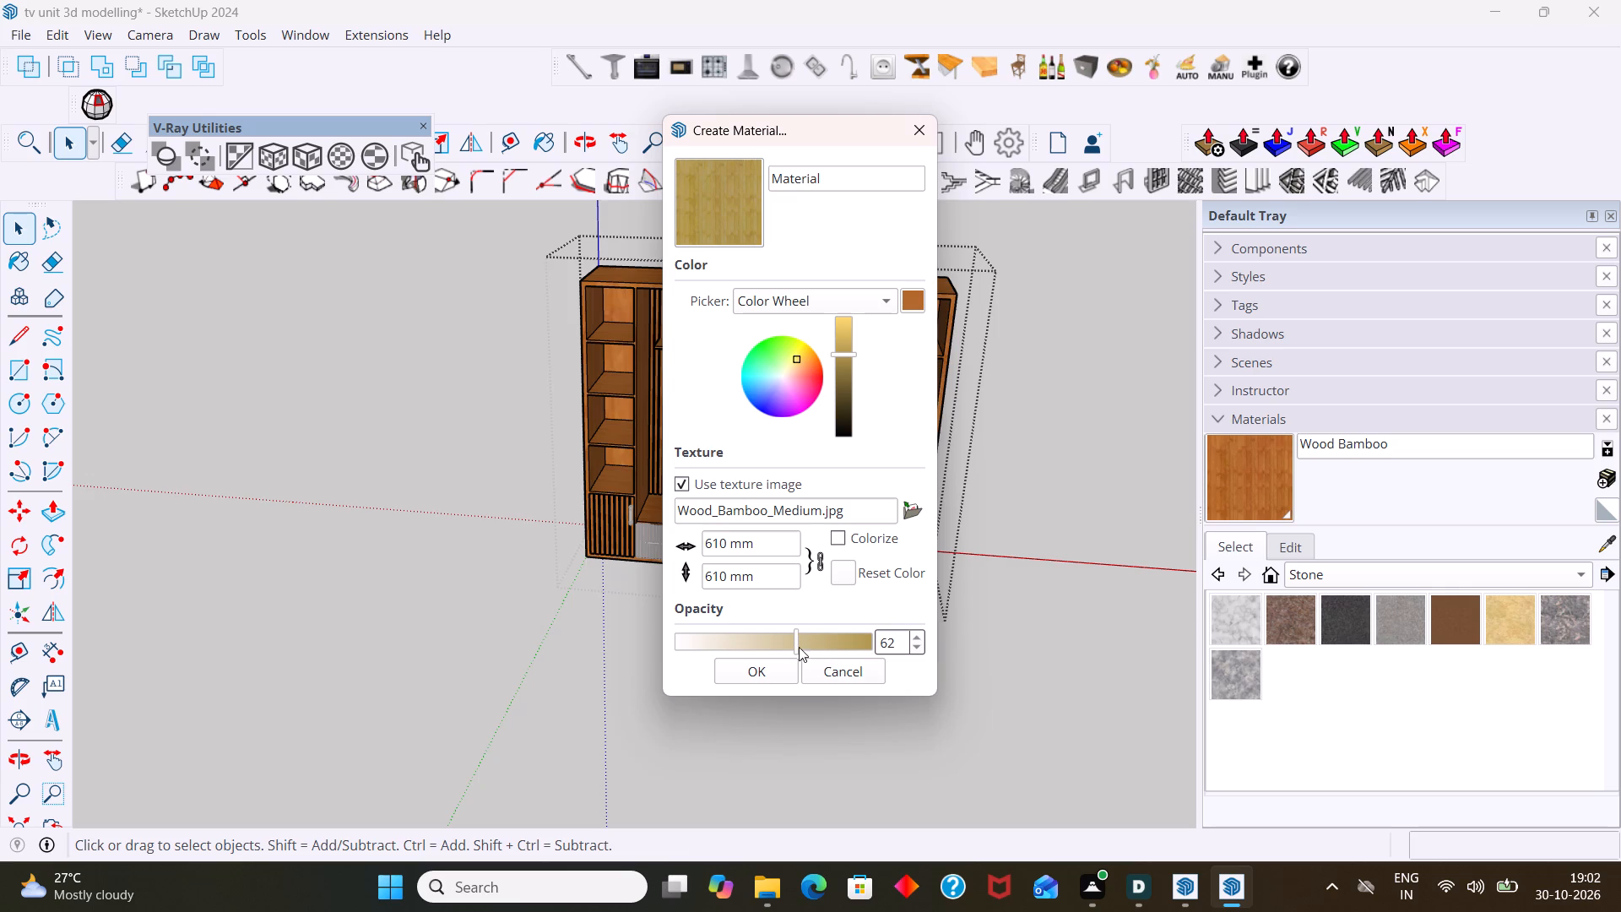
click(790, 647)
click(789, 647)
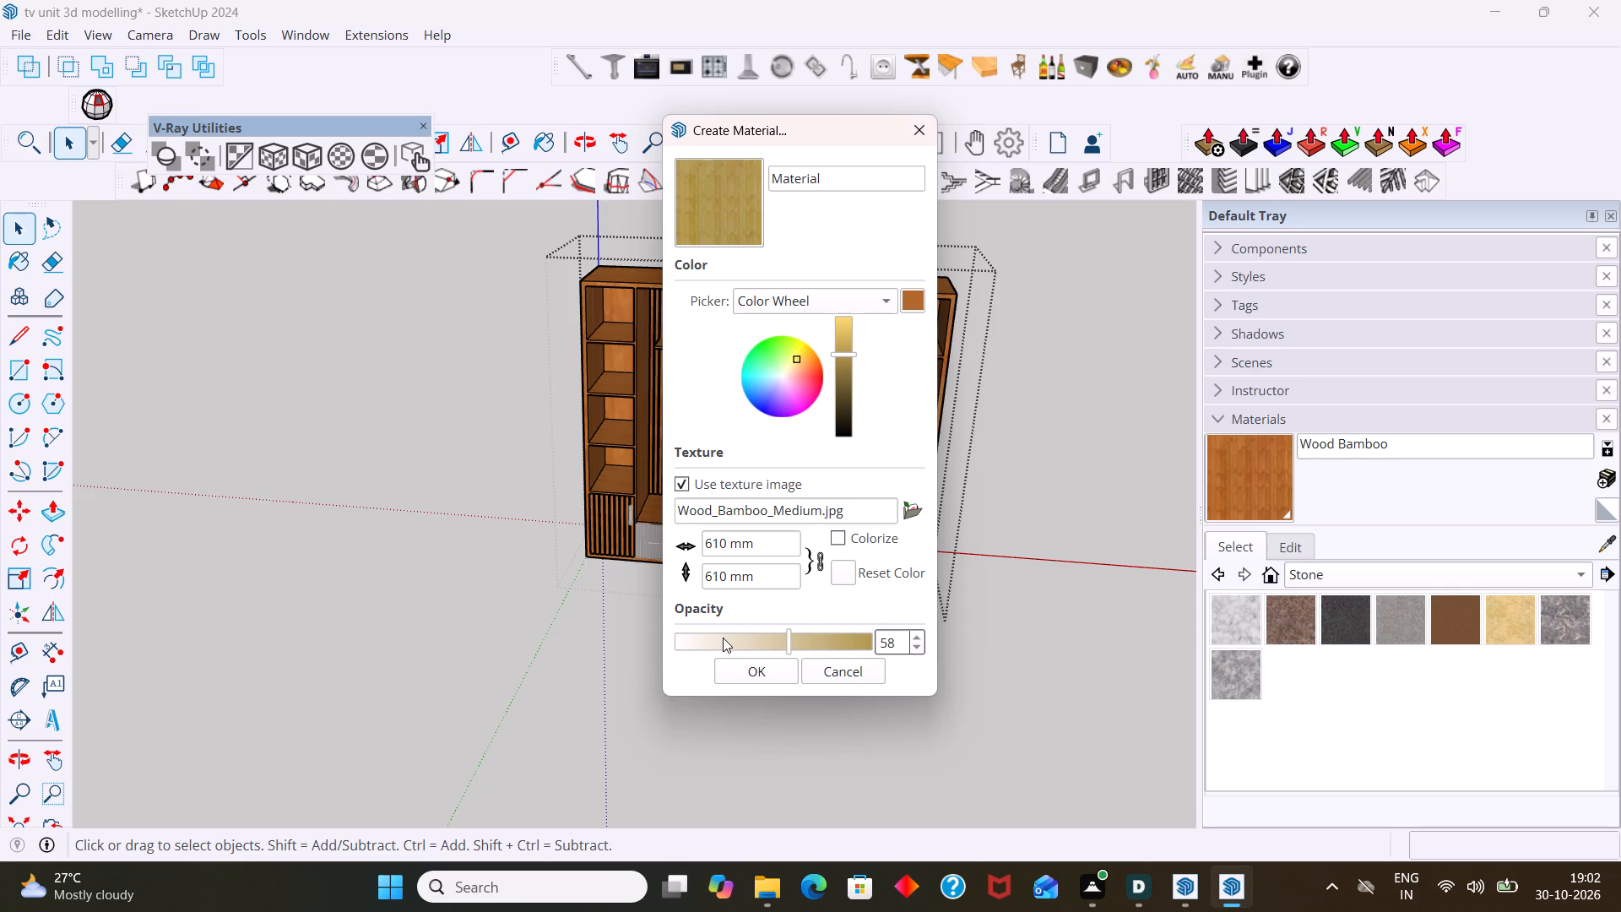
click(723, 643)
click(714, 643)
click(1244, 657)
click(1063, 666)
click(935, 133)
Sample the back panel's Carrera Marble and start a new material from it, tinting the texture pale yellow-green.
double_click(715, 437)
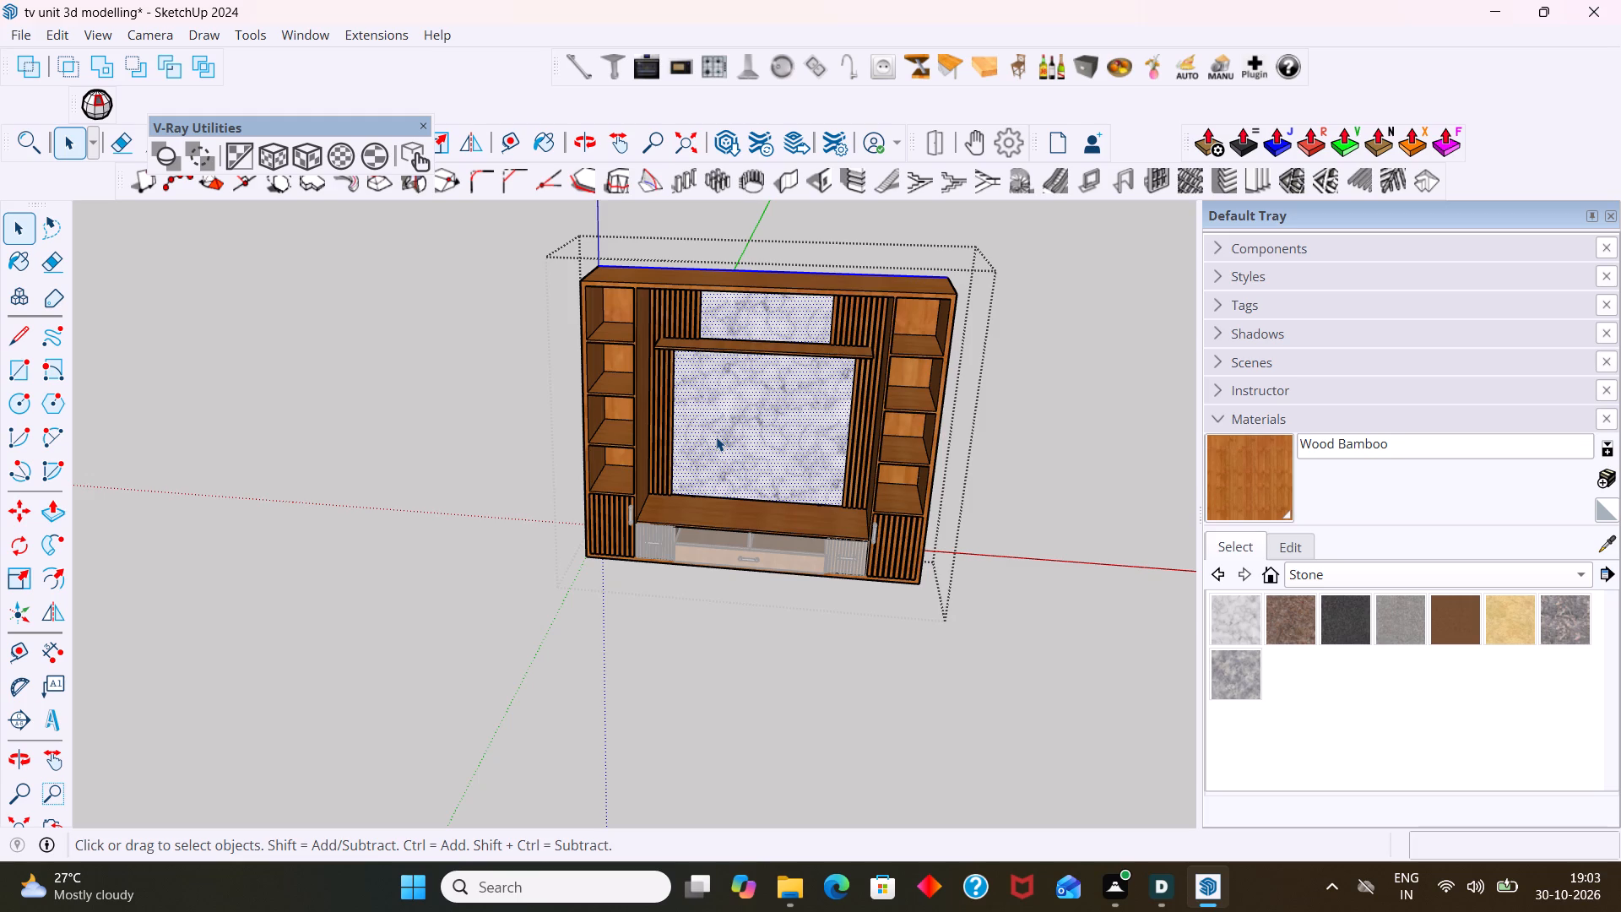
click(1608, 535)
click(822, 424)
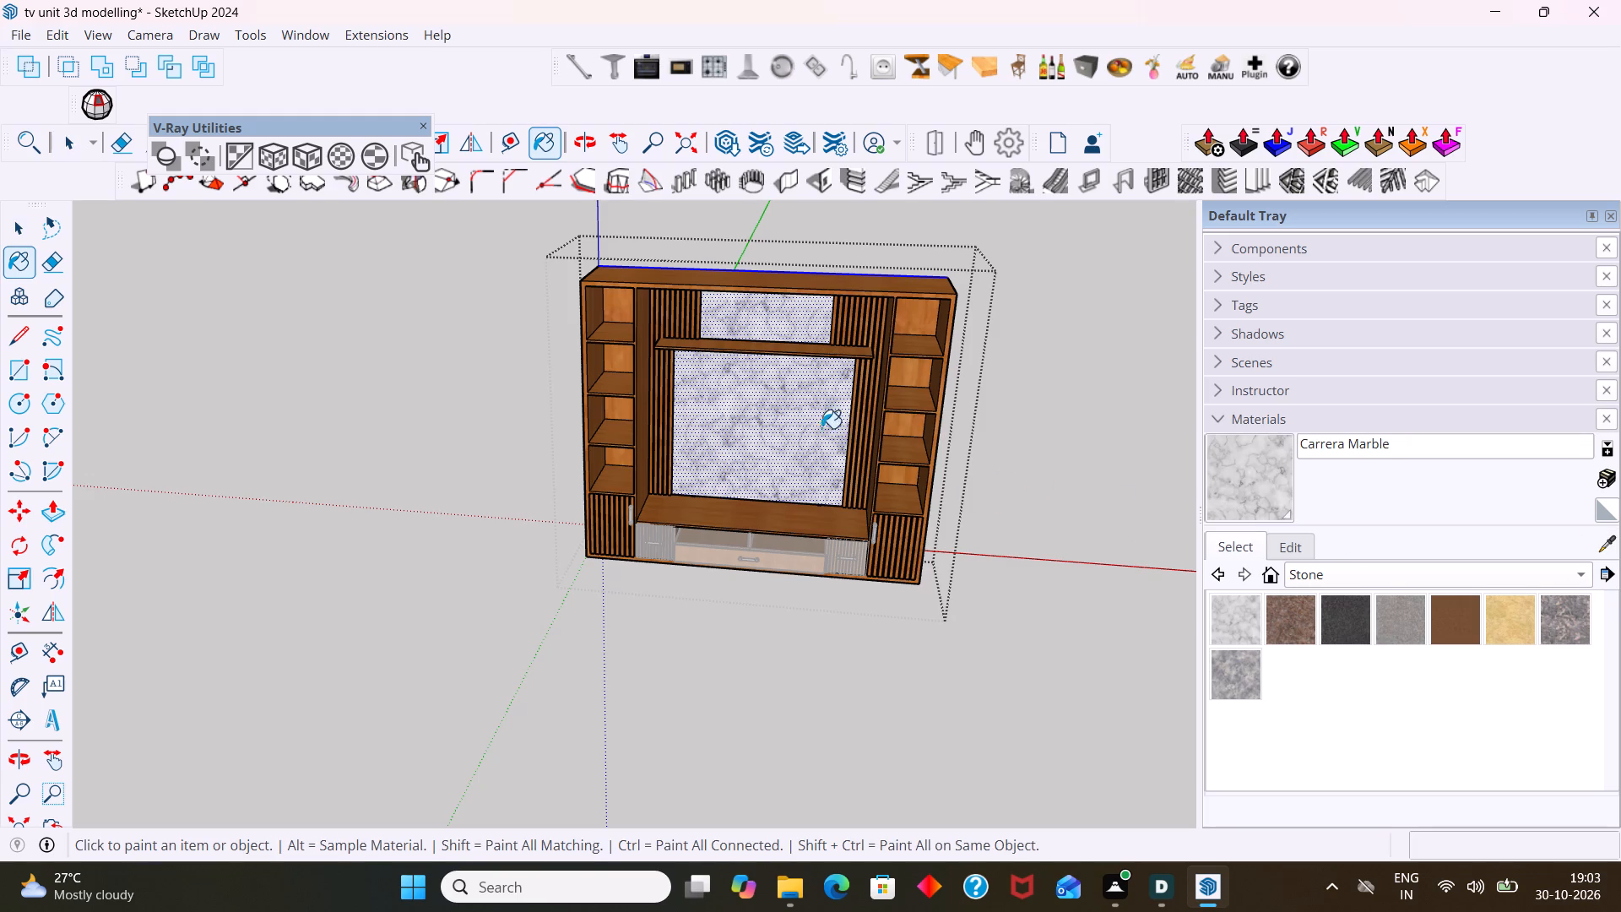
click(1600, 483)
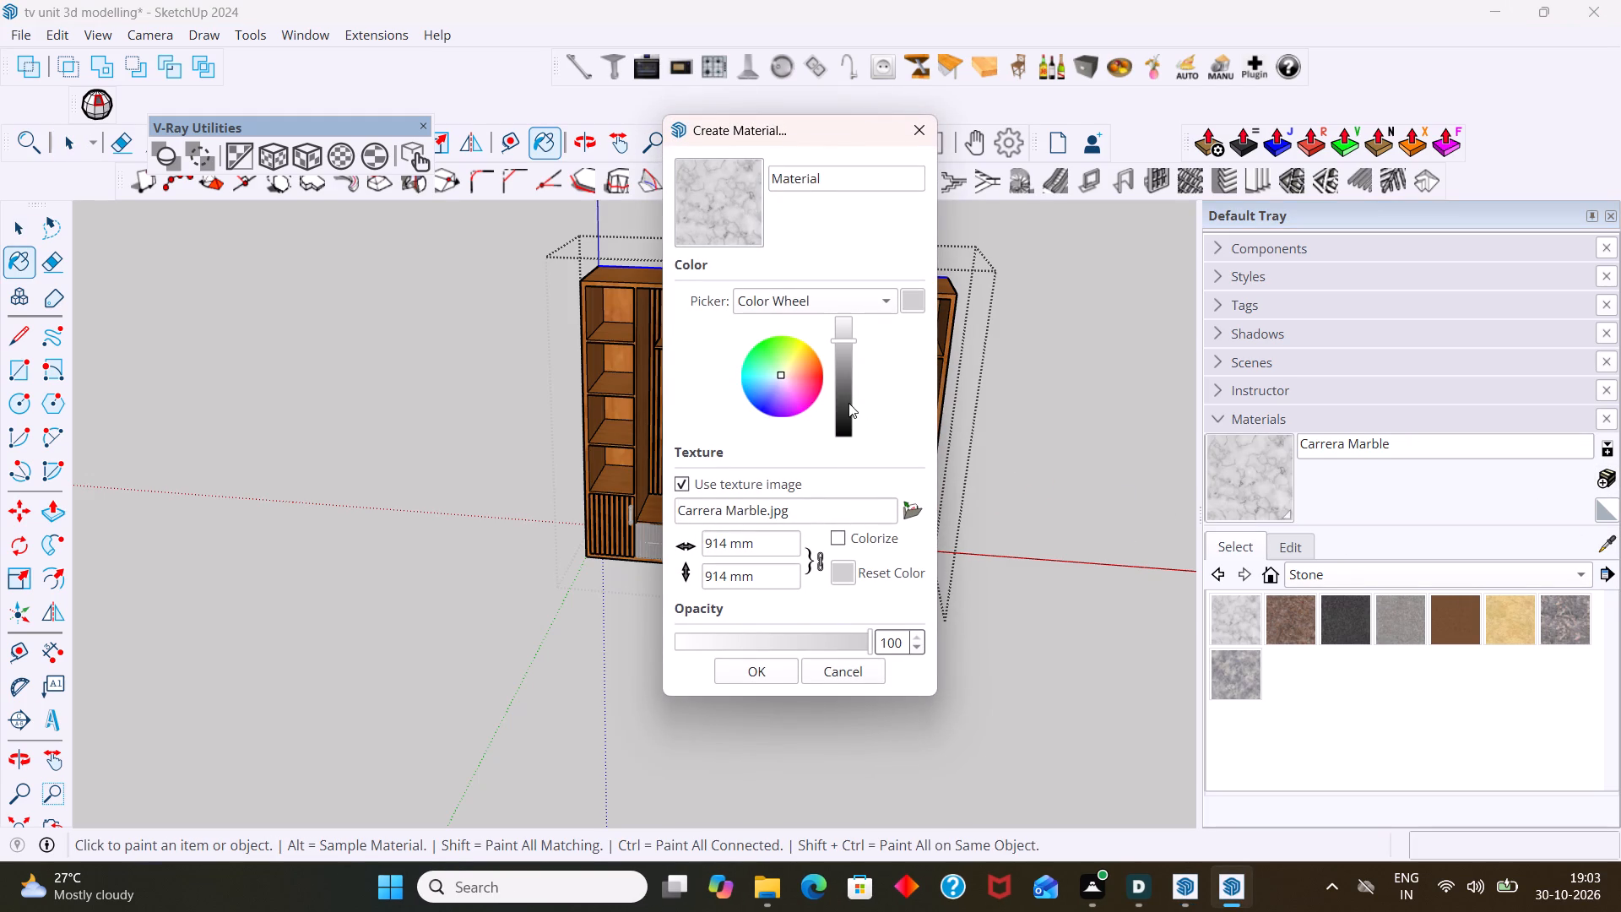
scroll(800, 372, up, 2)
click(795, 363)
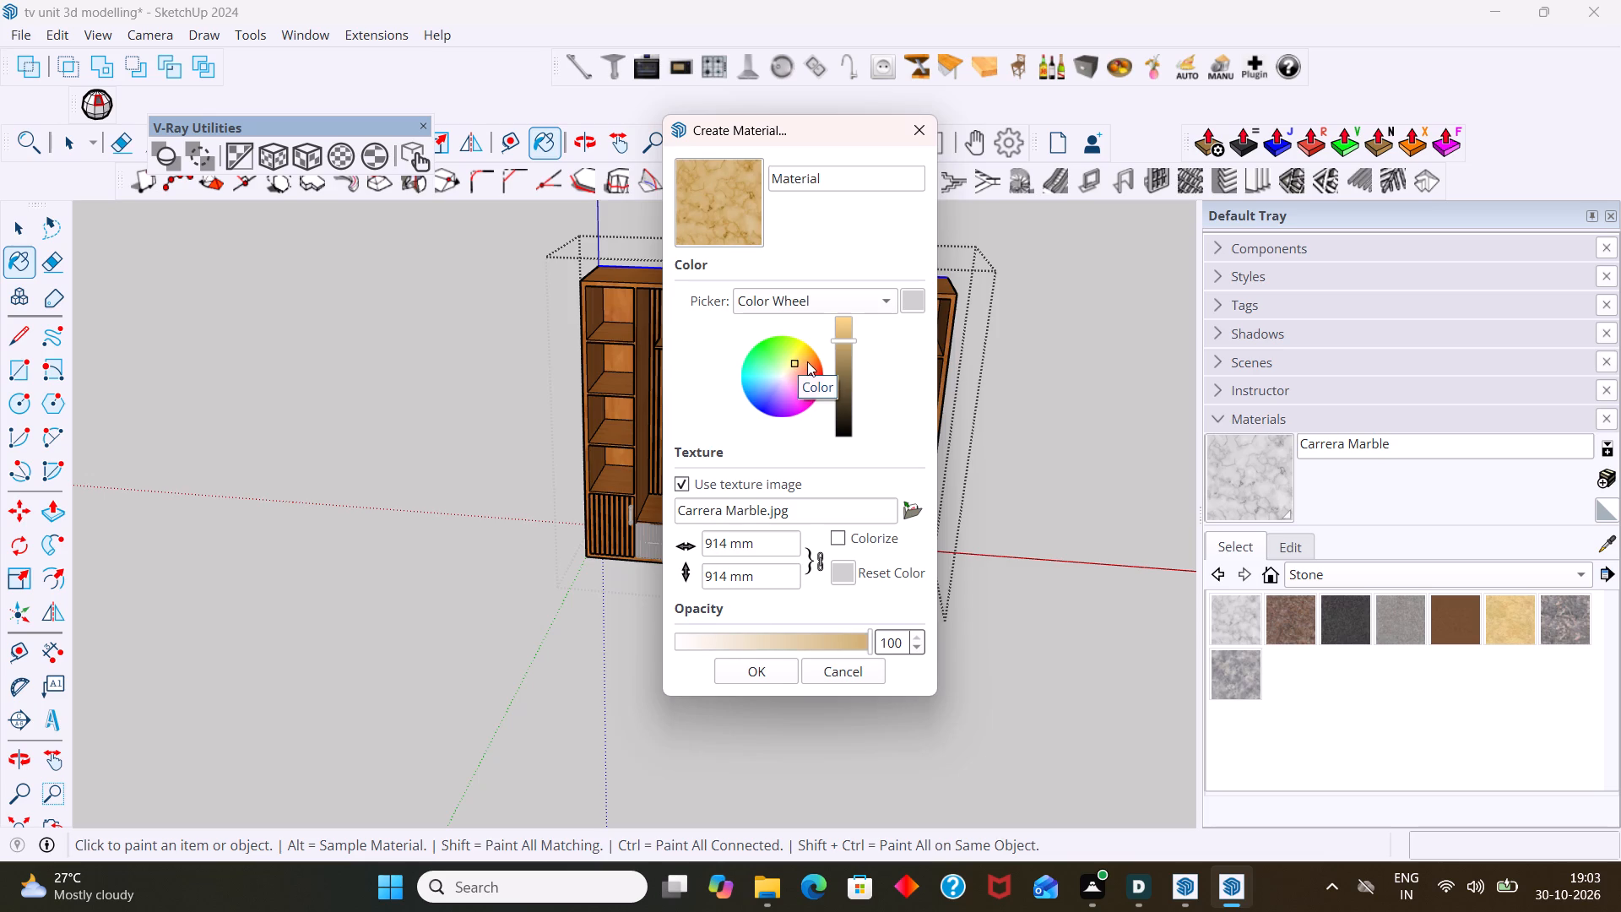
click(807, 361)
click(810, 366)
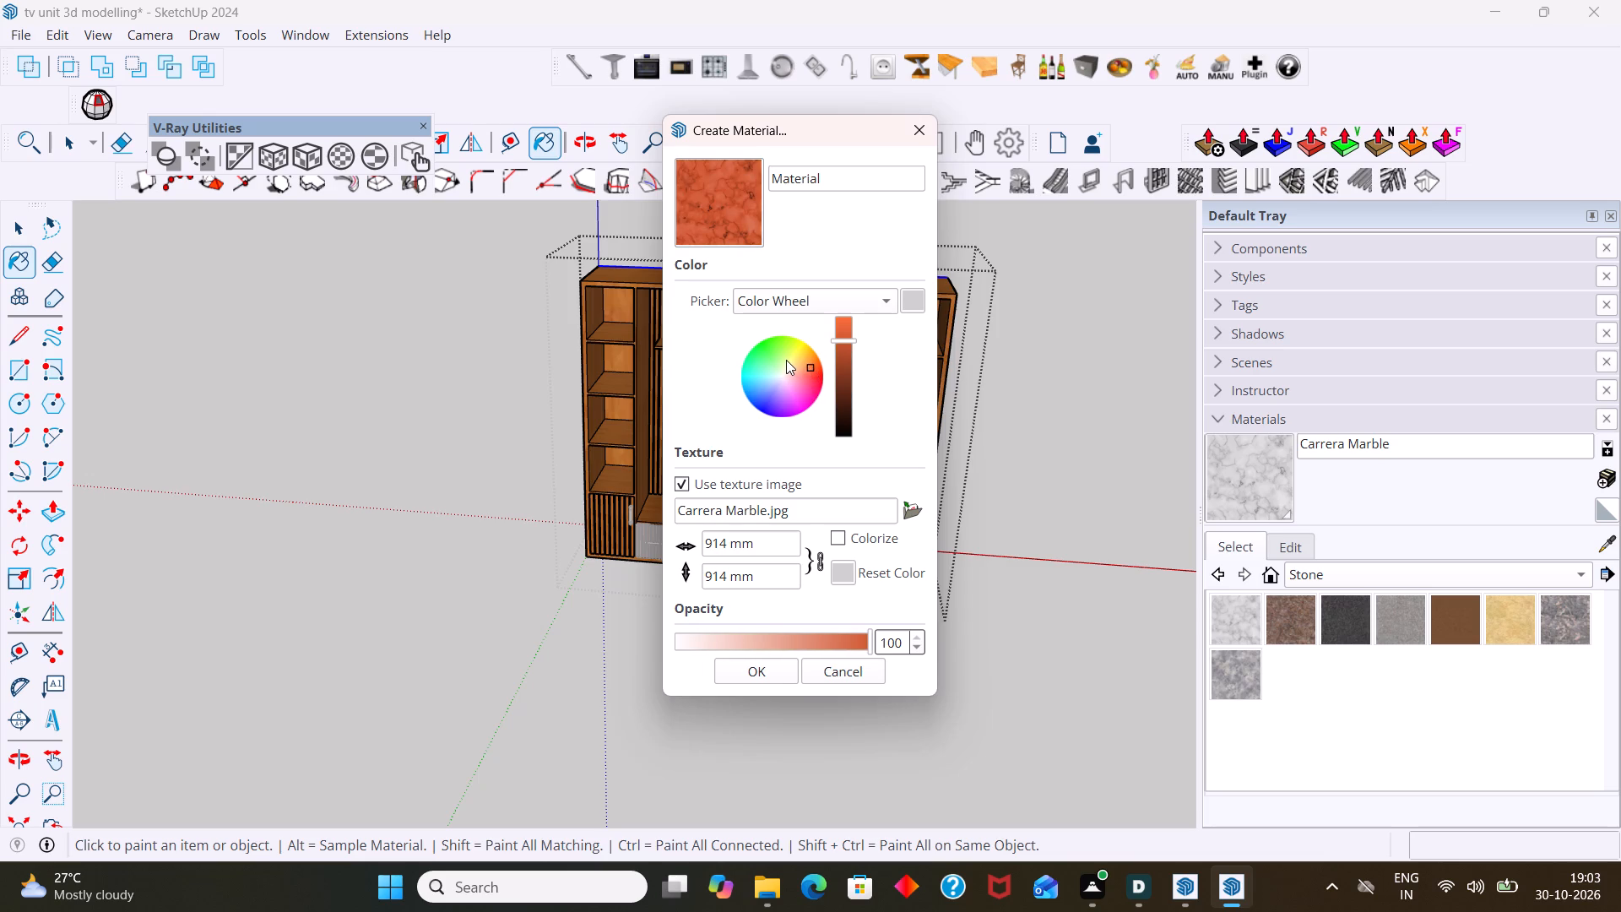
click(786, 360)
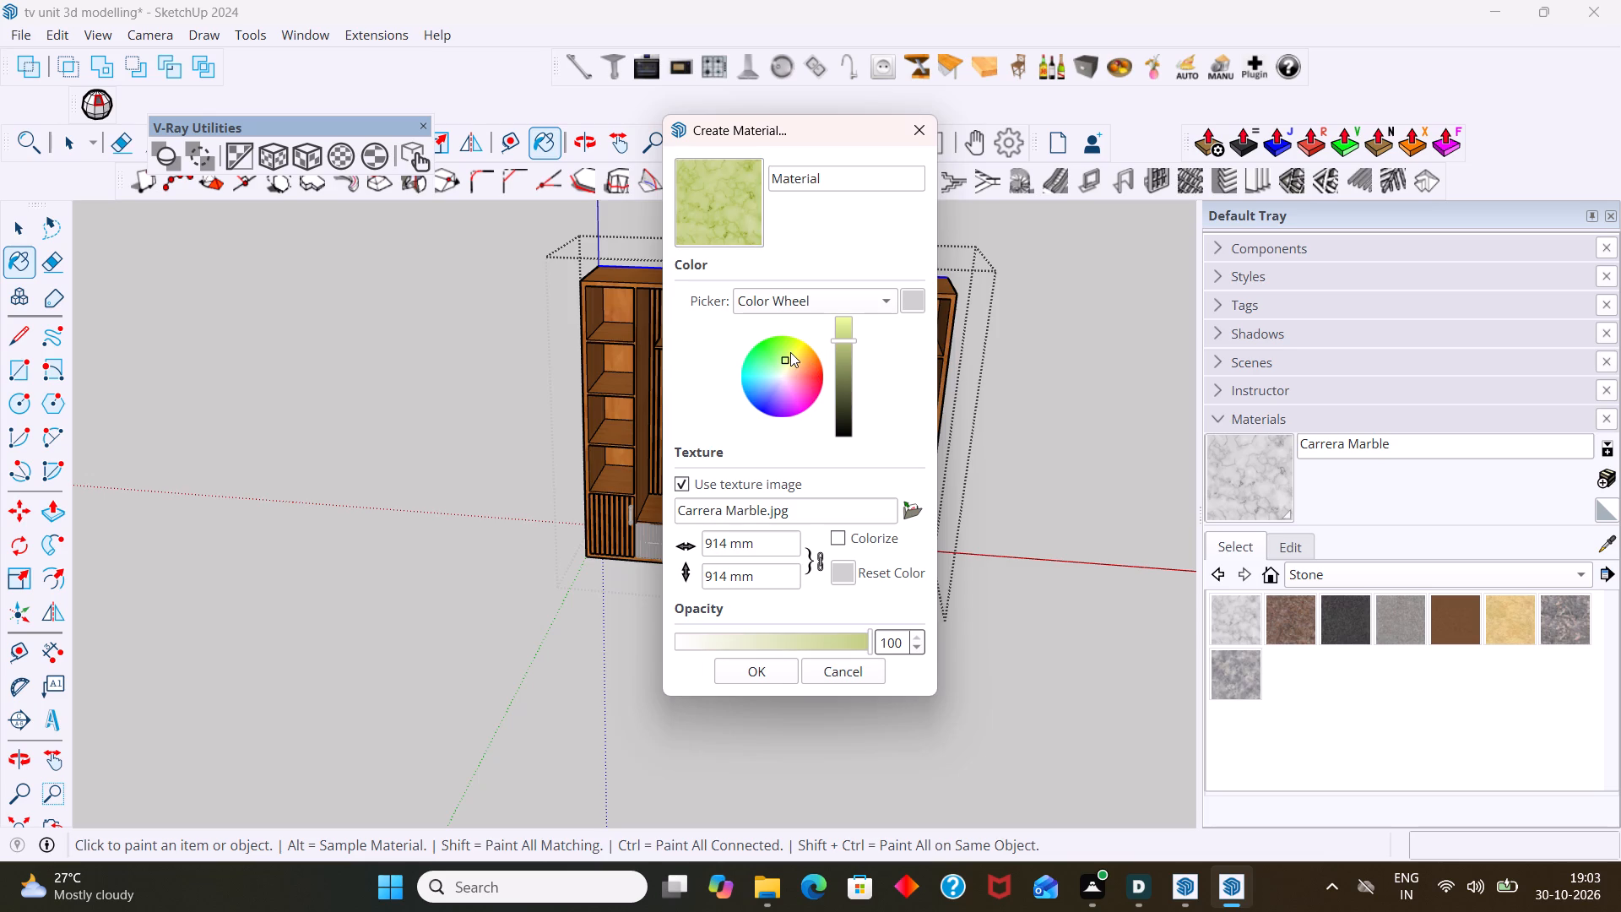
scroll(791, 352, up, 3)
click(790, 345)
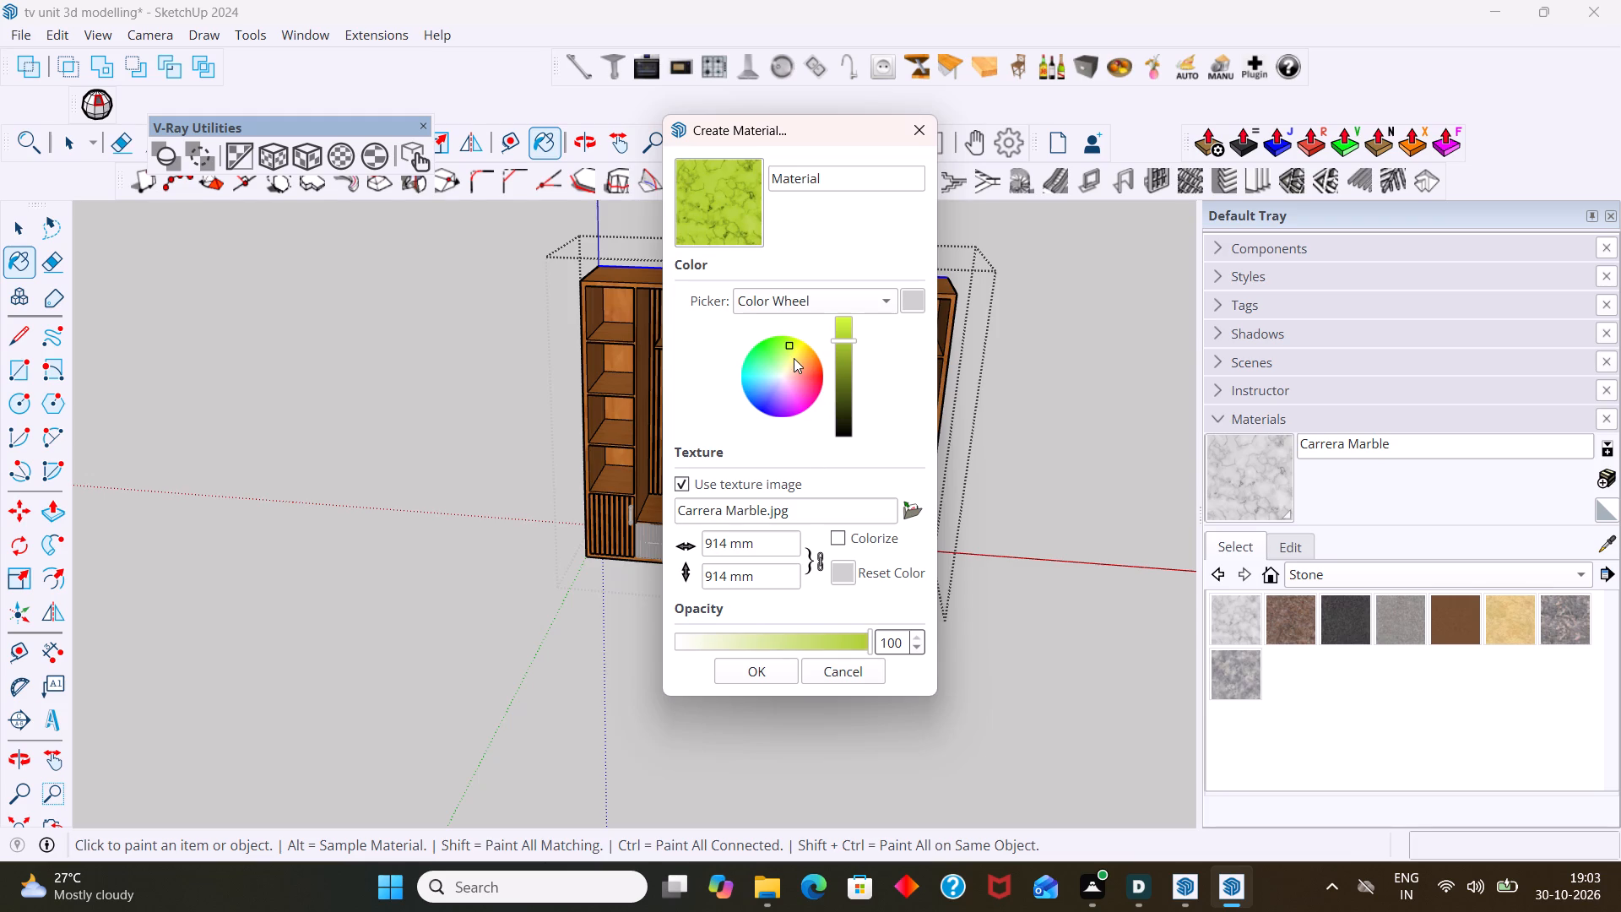
click(789, 357)
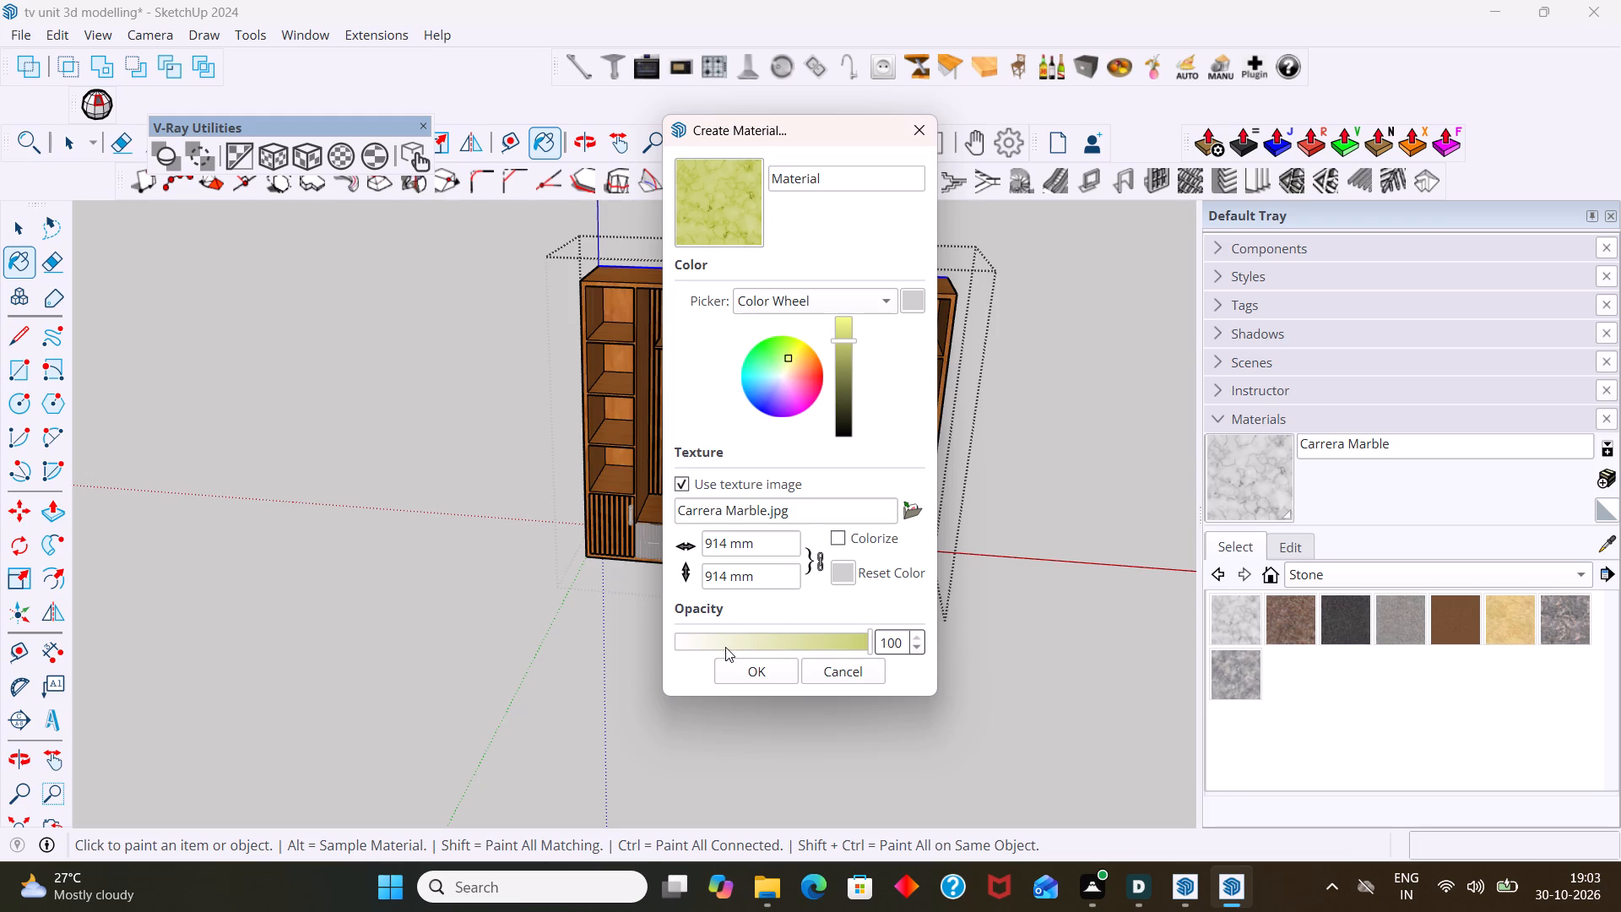
Set the new marble material's opacity to 53 and create the material.
click(725, 647)
click(751, 640)
click(763, 648)
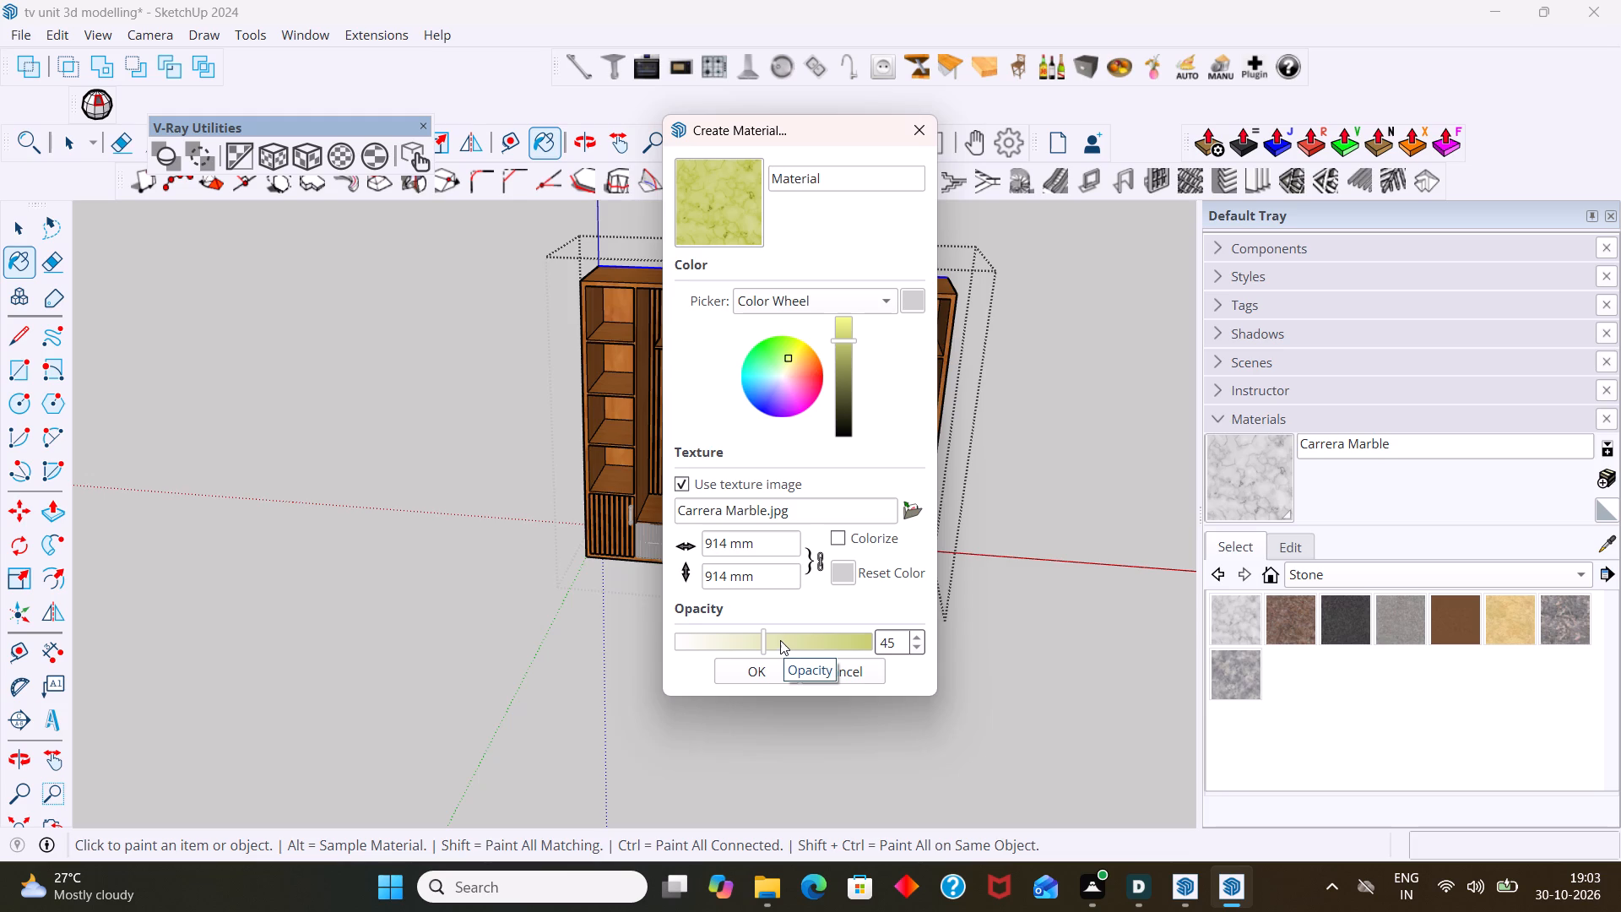
click(778, 640)
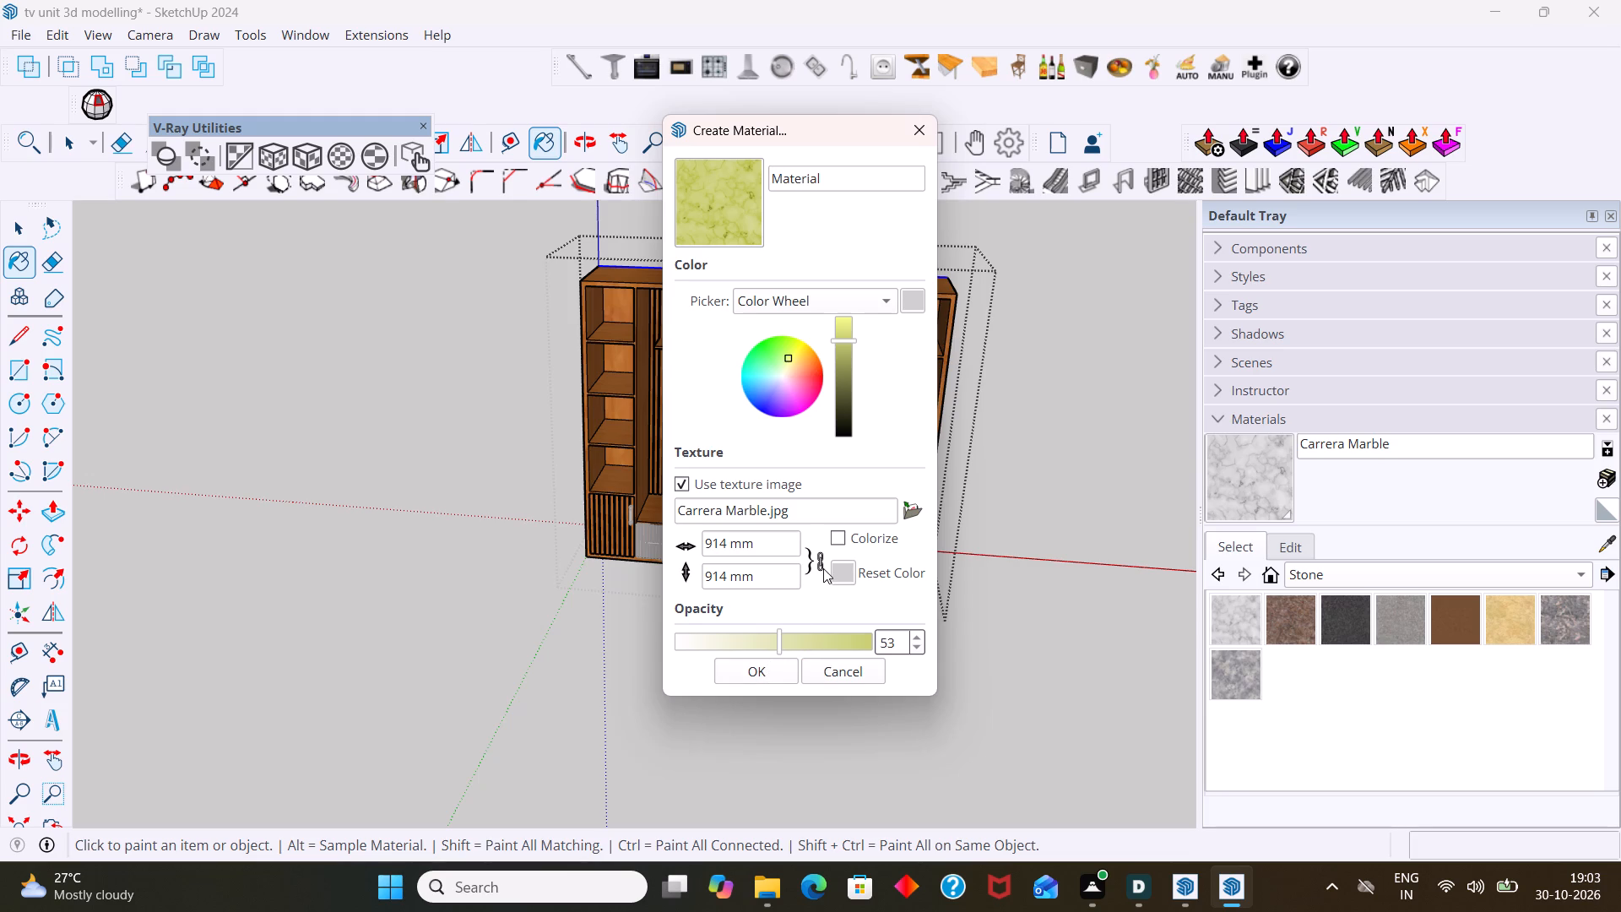
click(823, 565)
click(770, 676)
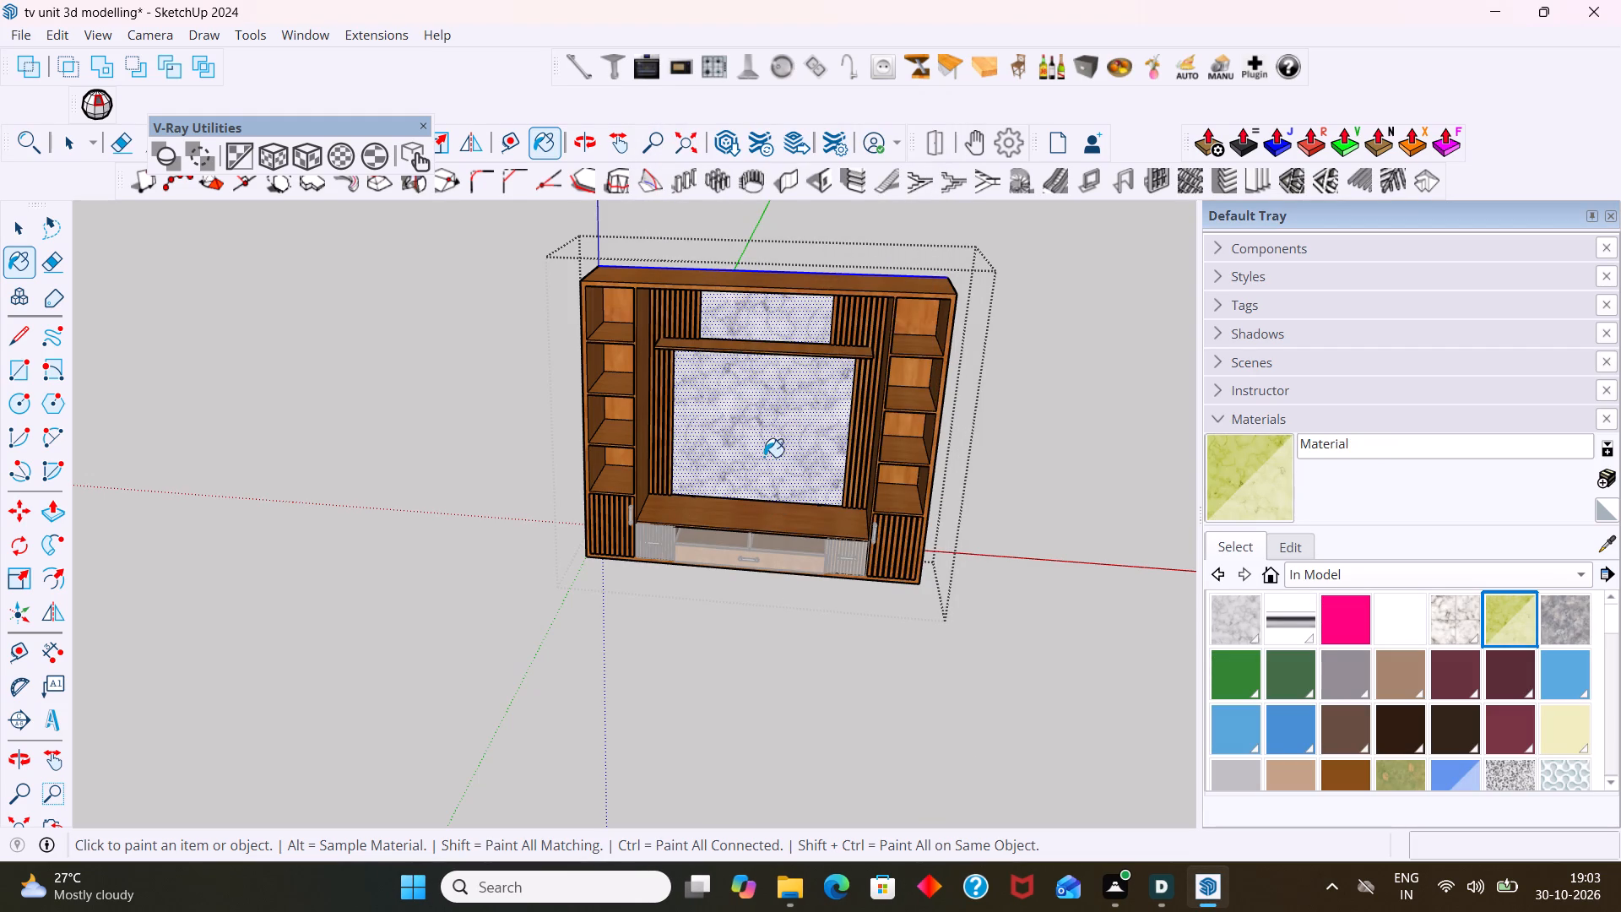
Paint the marble back panel with the new yellow-green marble material and leave group editing.
click(764, 457)
scroll(838, 475, up, 2)
middle_drag(831, 474, 944, 453)
scroll(803, 411, up, 3)
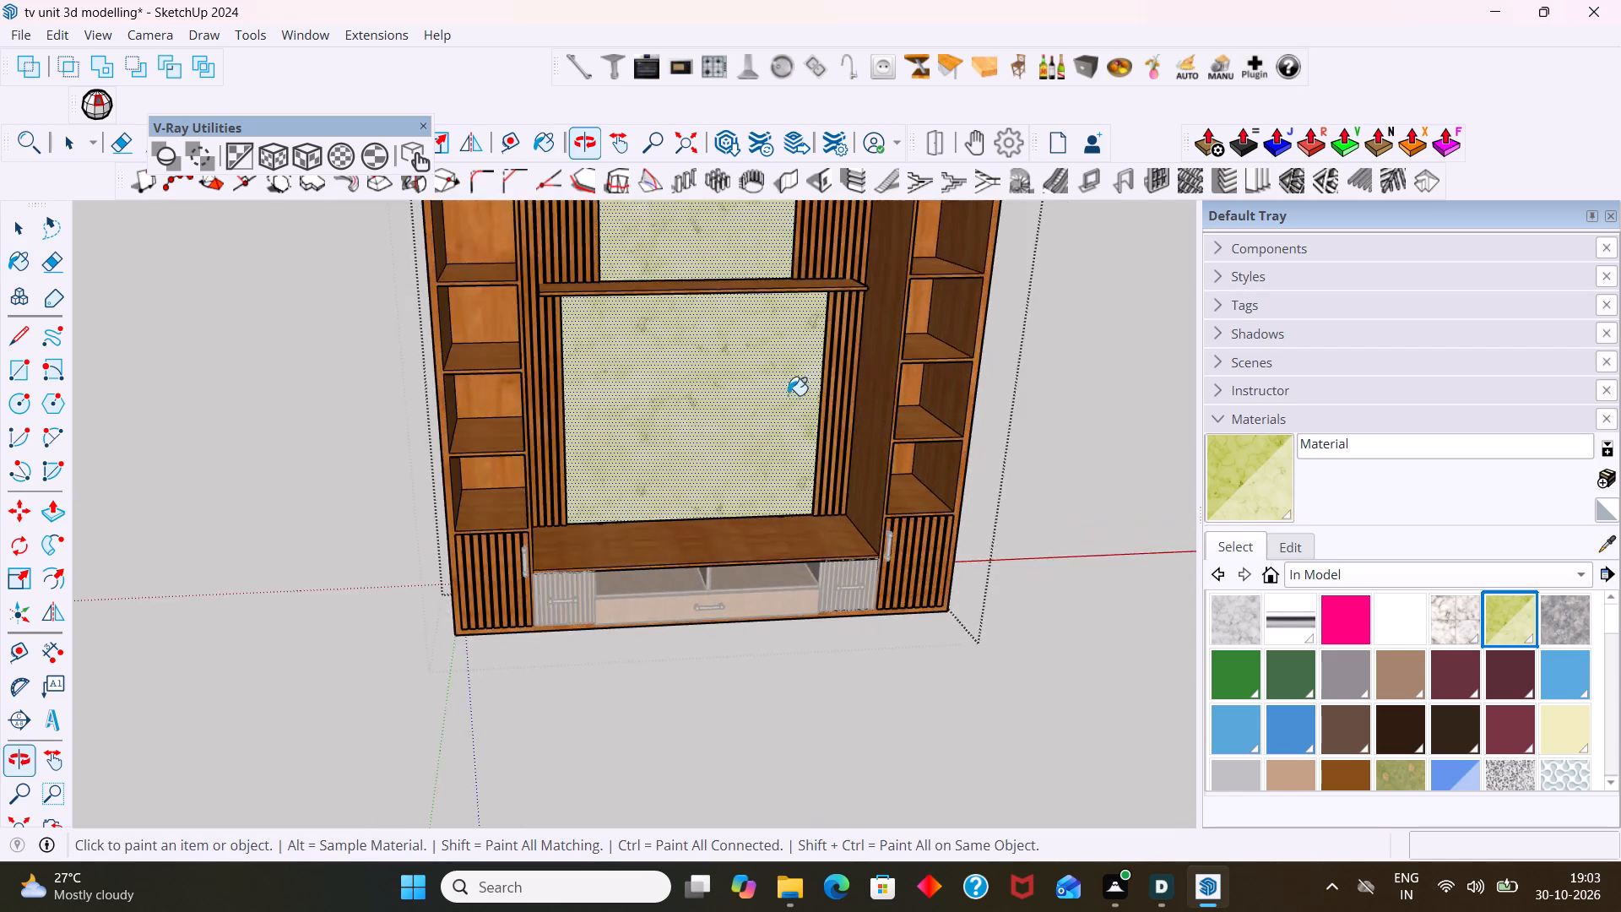
scroll(788, 395, up, 10)
middle_drag(694, 430, 704, 312)
scroll(709, 378, down, 5)
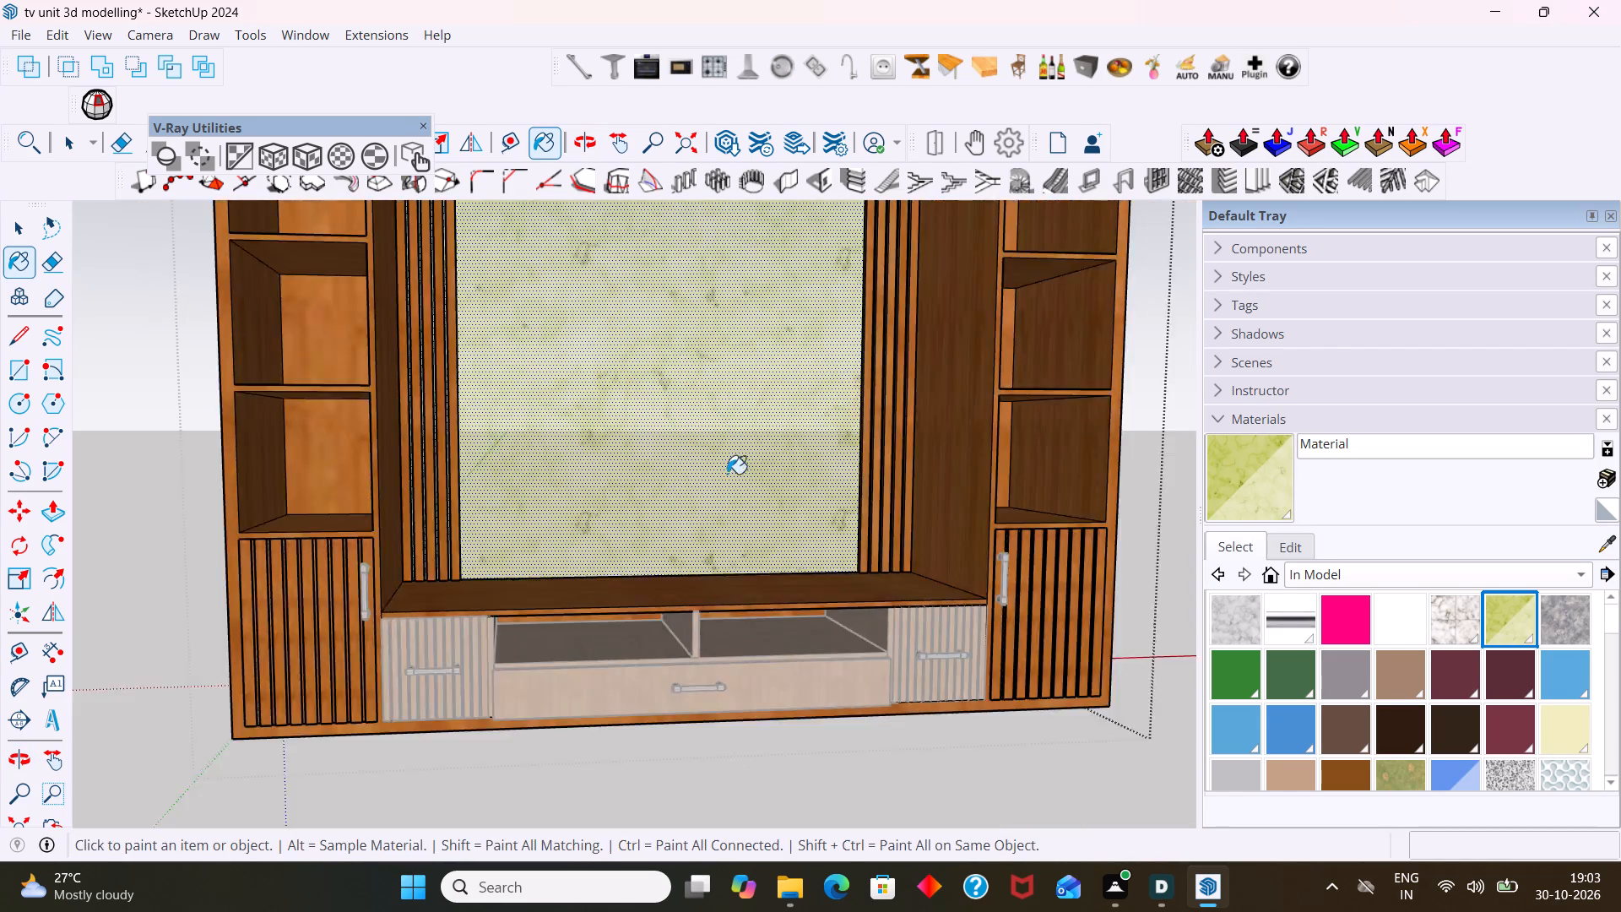
scroll(727, 474, down, 12)
key(space)
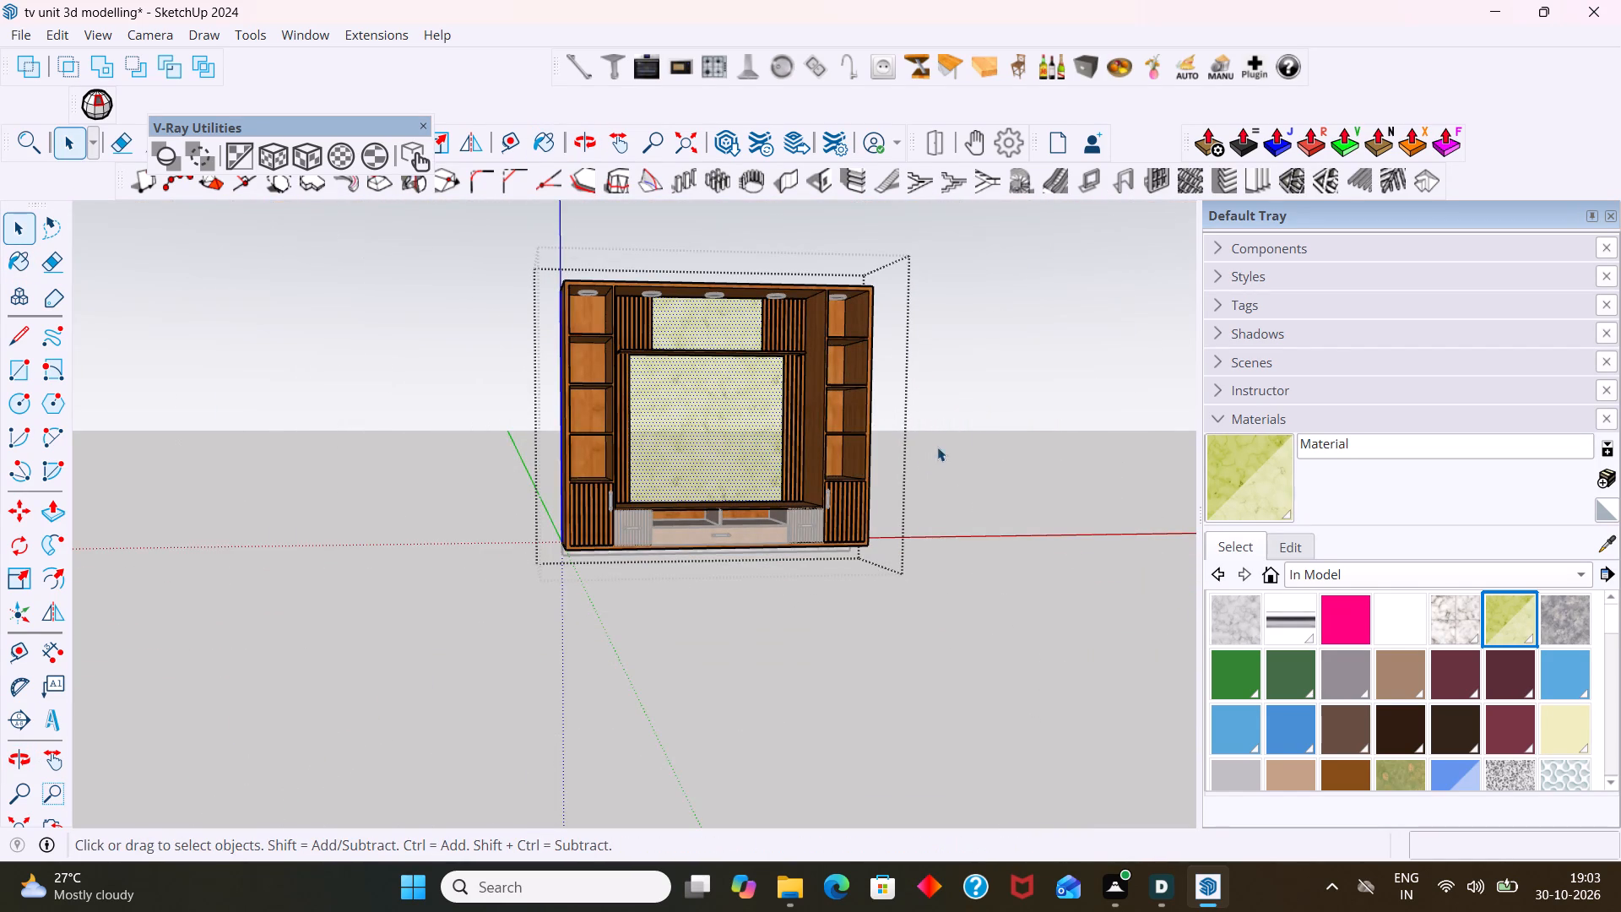
click(999, 426)
Examine the TV unit's repainted back panel together with the wood finishes from several angles.
middle_drag(768, 432, 594, 494)
scroll(583, 500, down, 1)
scroll(686, 427, up, 7)
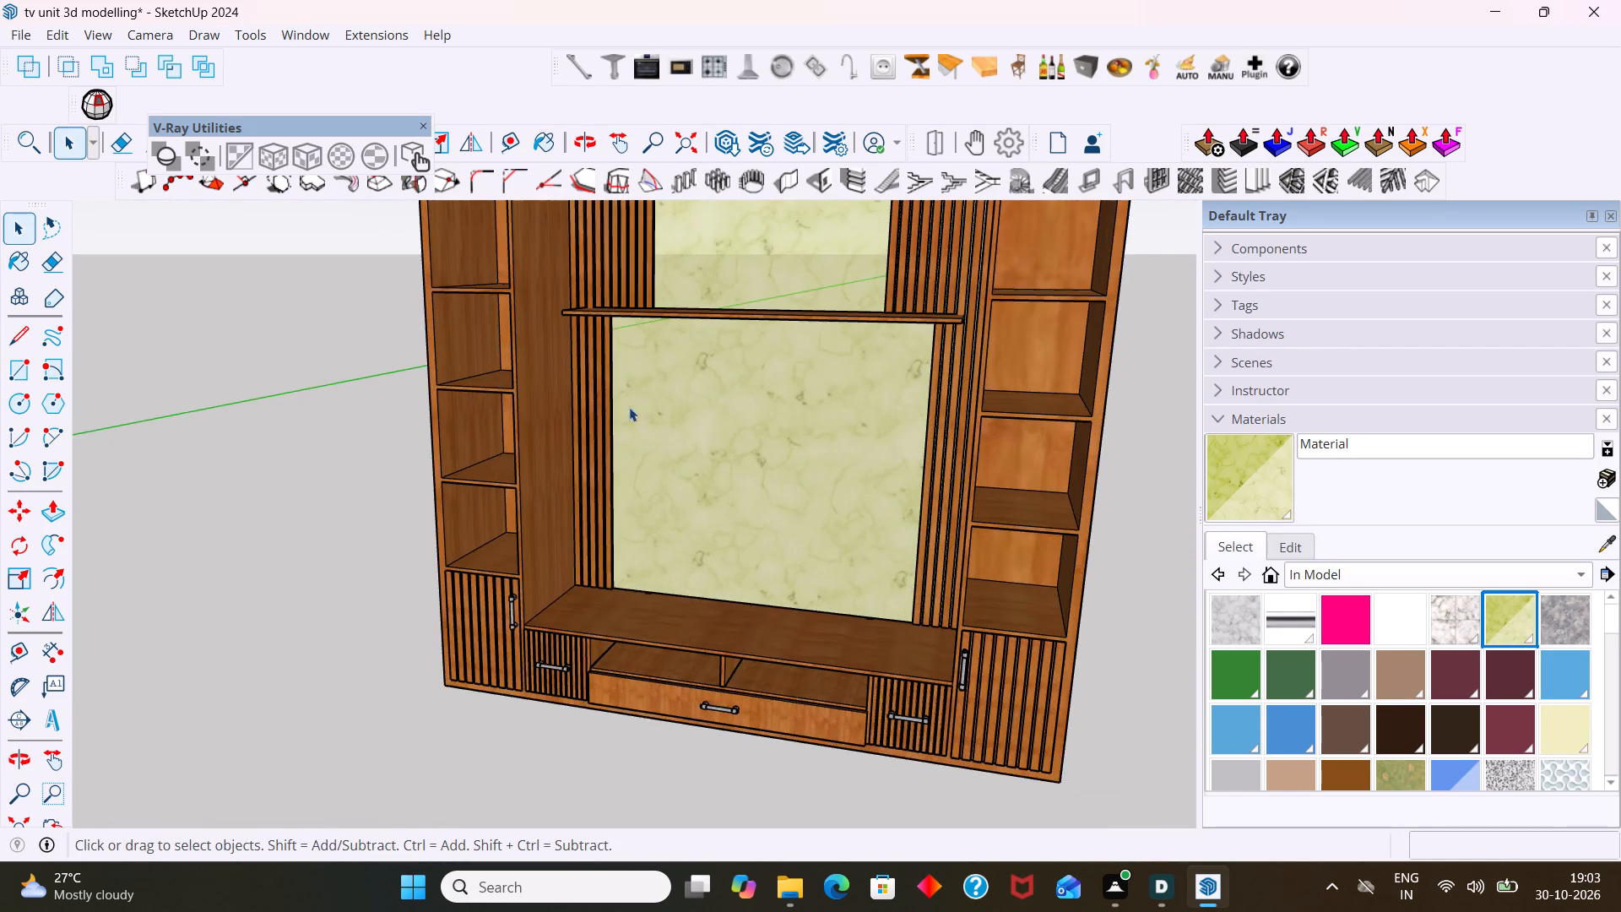
middle_drag(609, 408, 258, 382)
middle_drag(596, 396, 1113, 461)
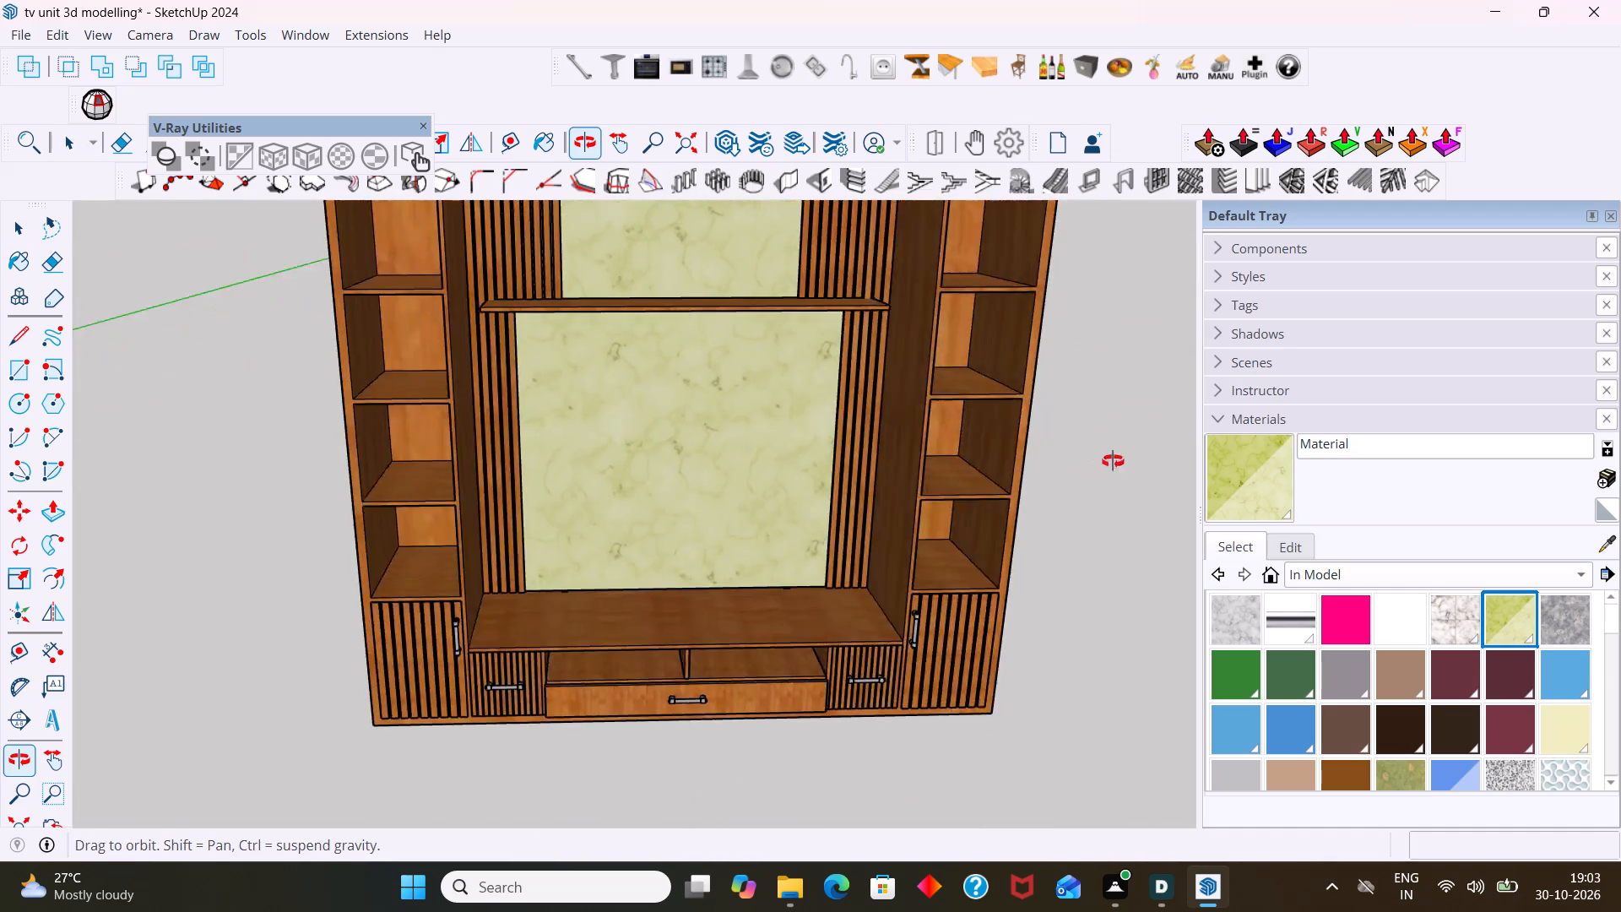
middle_drag(1113, 461, 1449, 490)
middle_drag(859, 430, 389, 438)
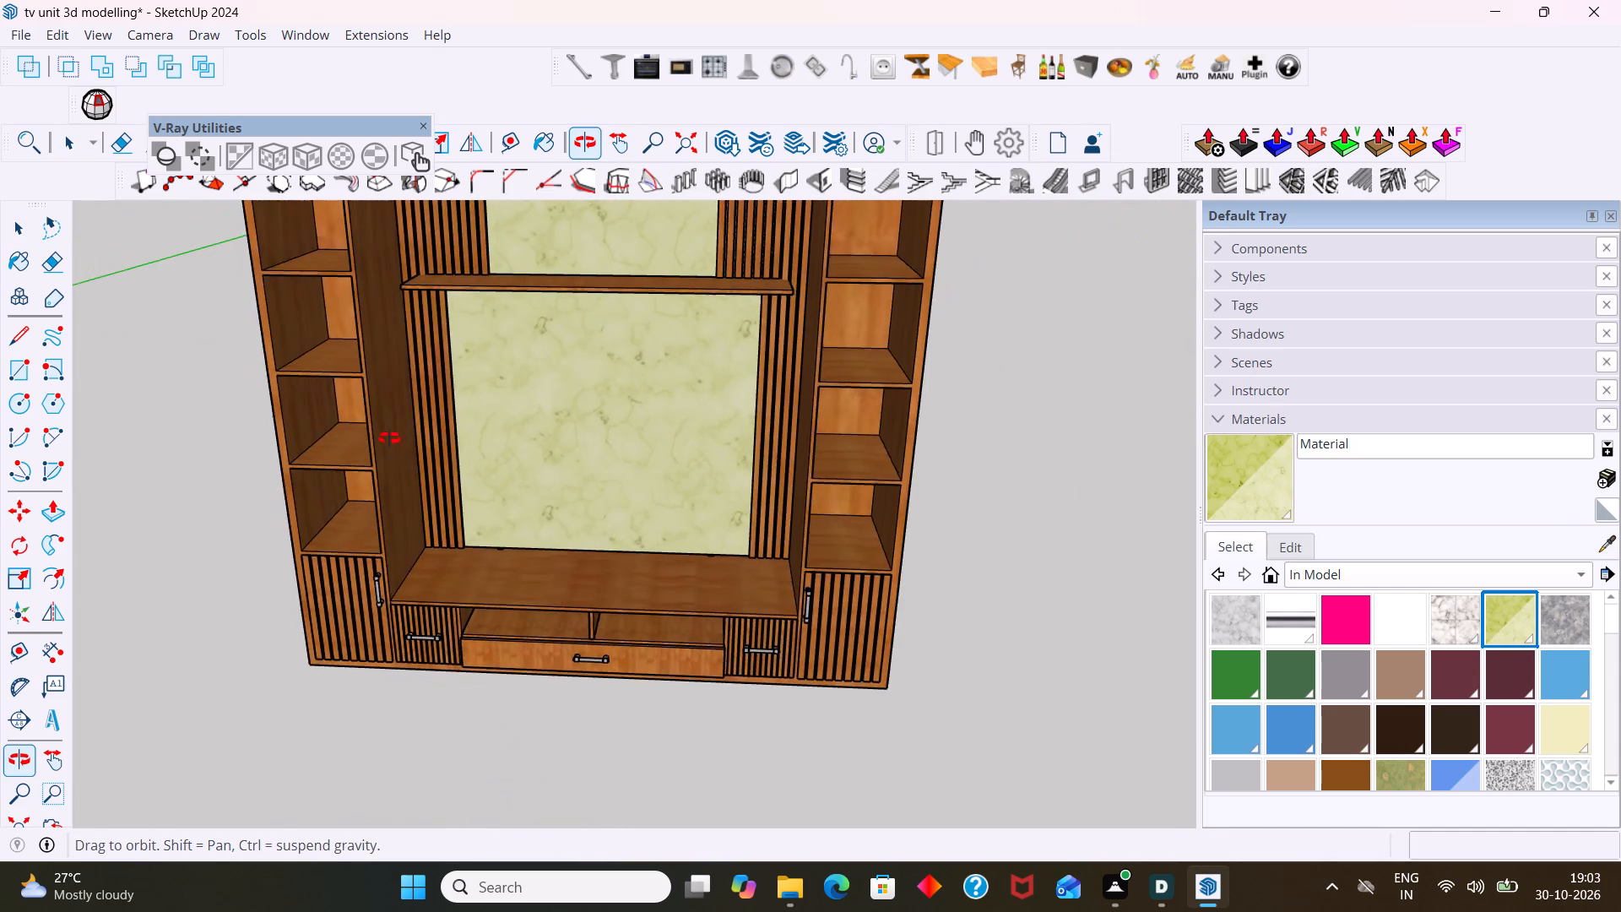
middle_drag(389, 438, 419, 429)
scroll(781, 480, down, 4)
shift+middle_drag(851, 524, 529, 577)
scroll(504, 562, up, 2)
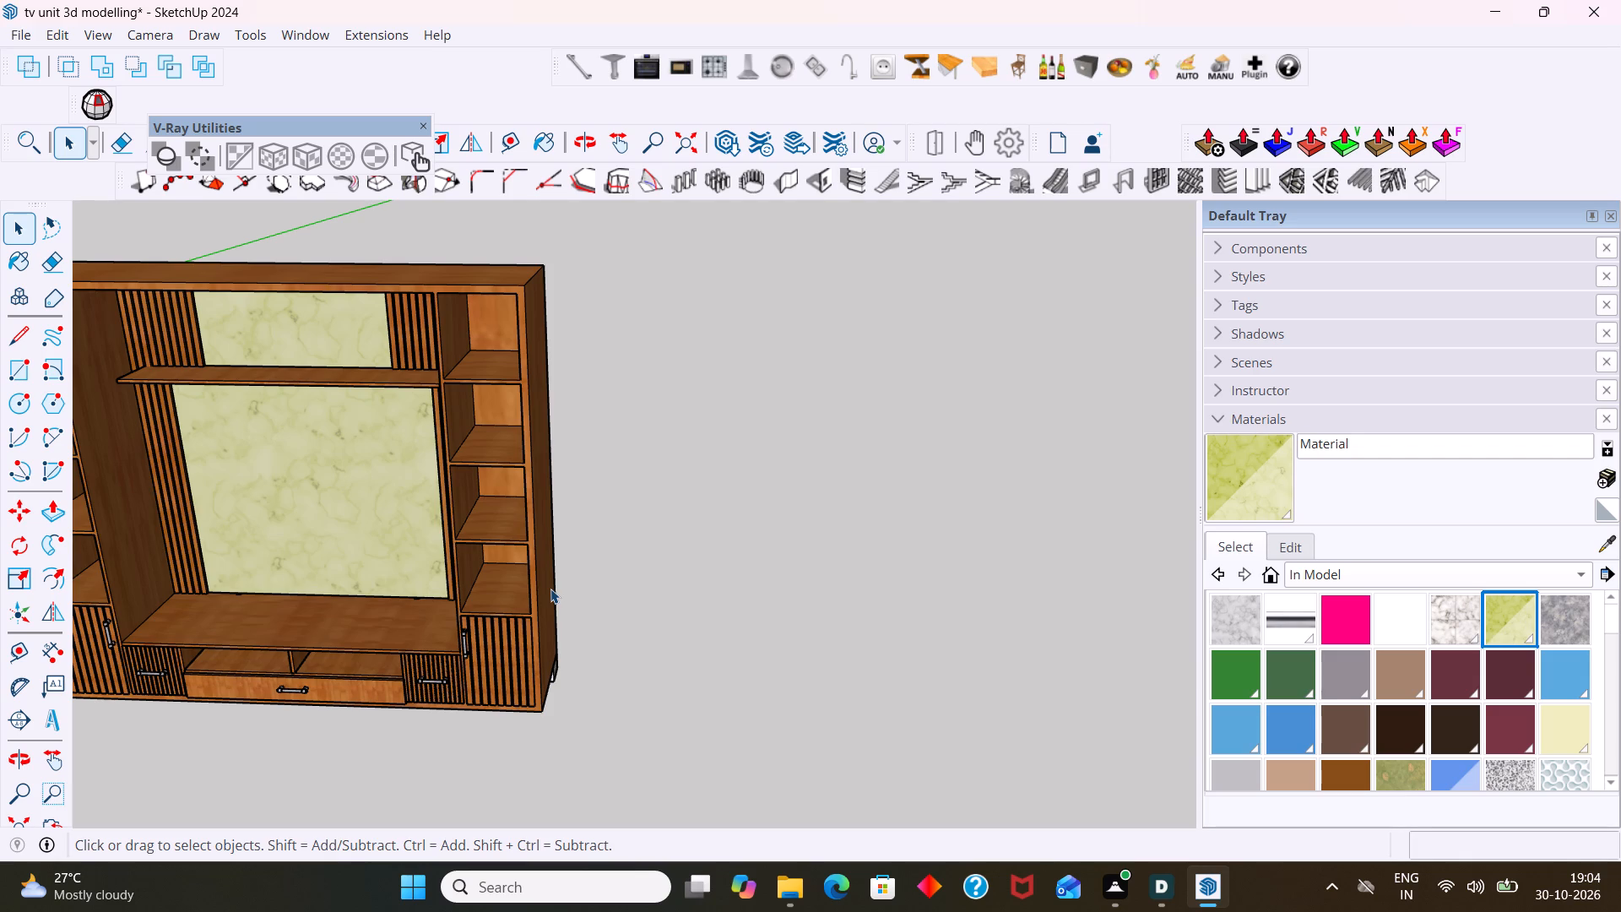
Examine the TV unit's marble back panel, shelves and slatted fronts from the front, above and below.
shift+middle_drag(425, 584, 764, 562)
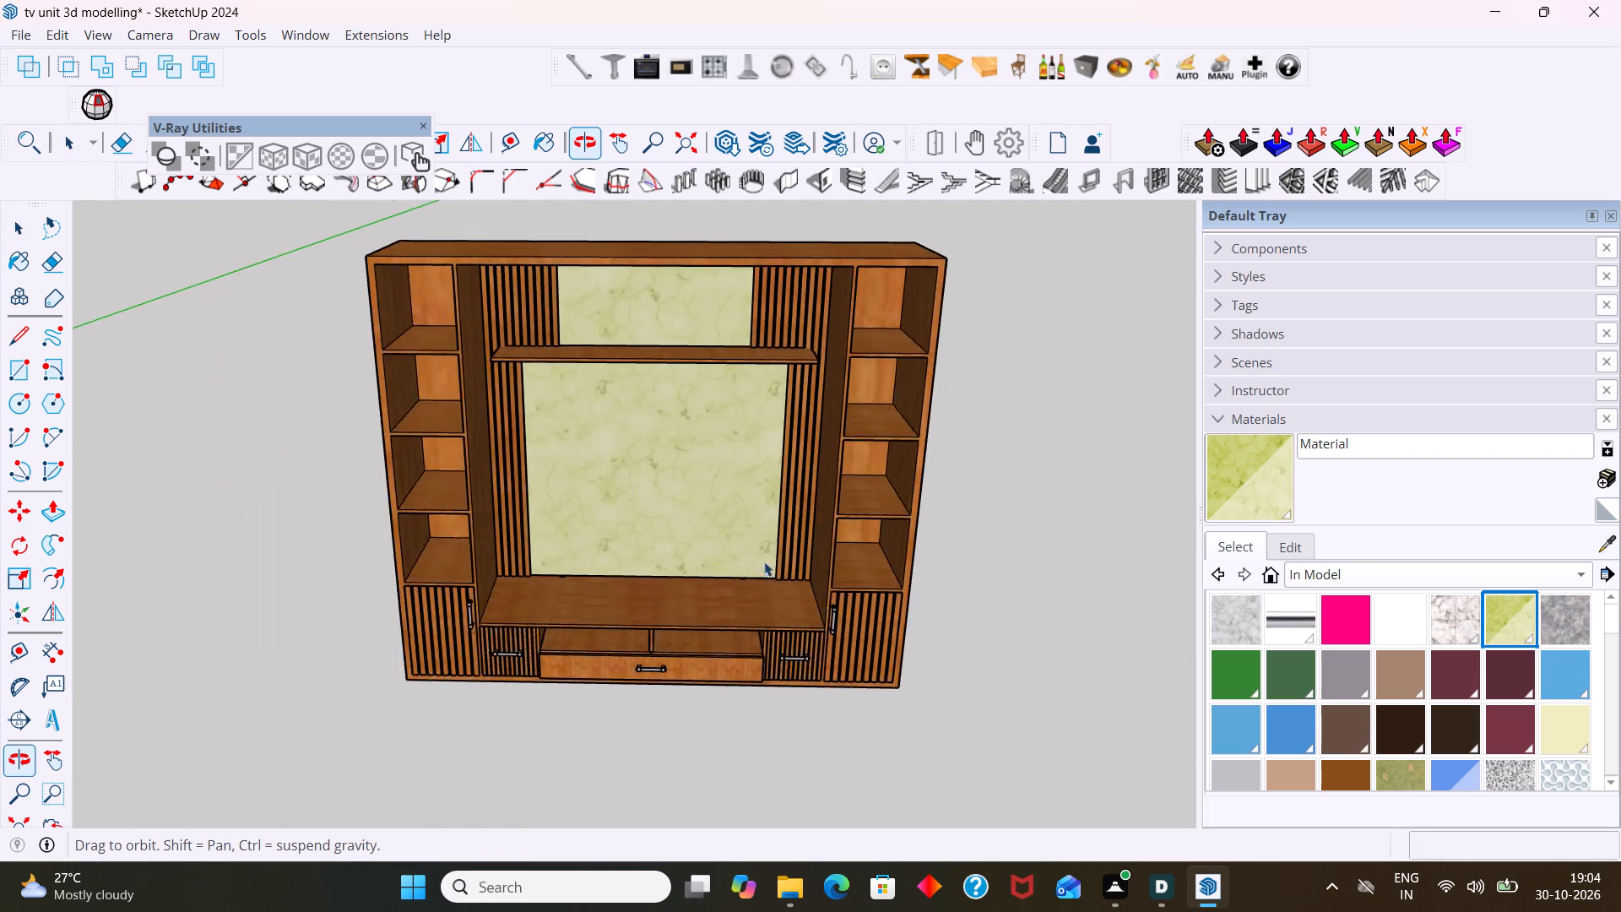
shift+middle_drag(764, 562, 763, 562)
scroll(773, 566, down, 4)
middle_drag(811, 542, 937, 458)
scroll(748, 399, up, 4)
middle_drag(710, 353, 751, 242)
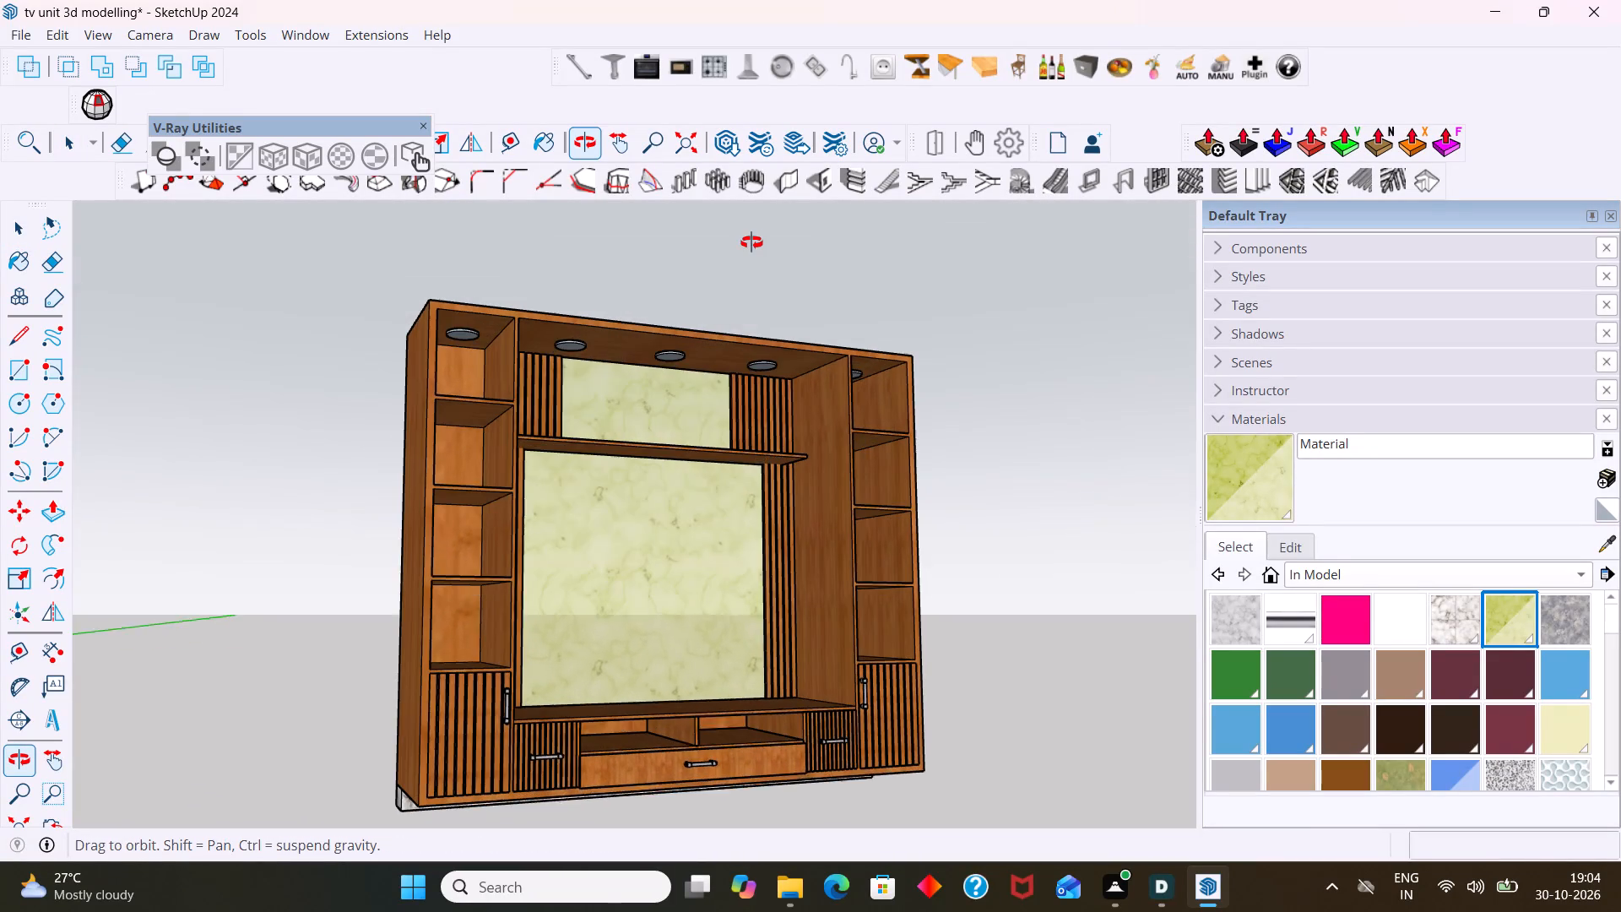
middle_drag(751, 242, 751, 236)
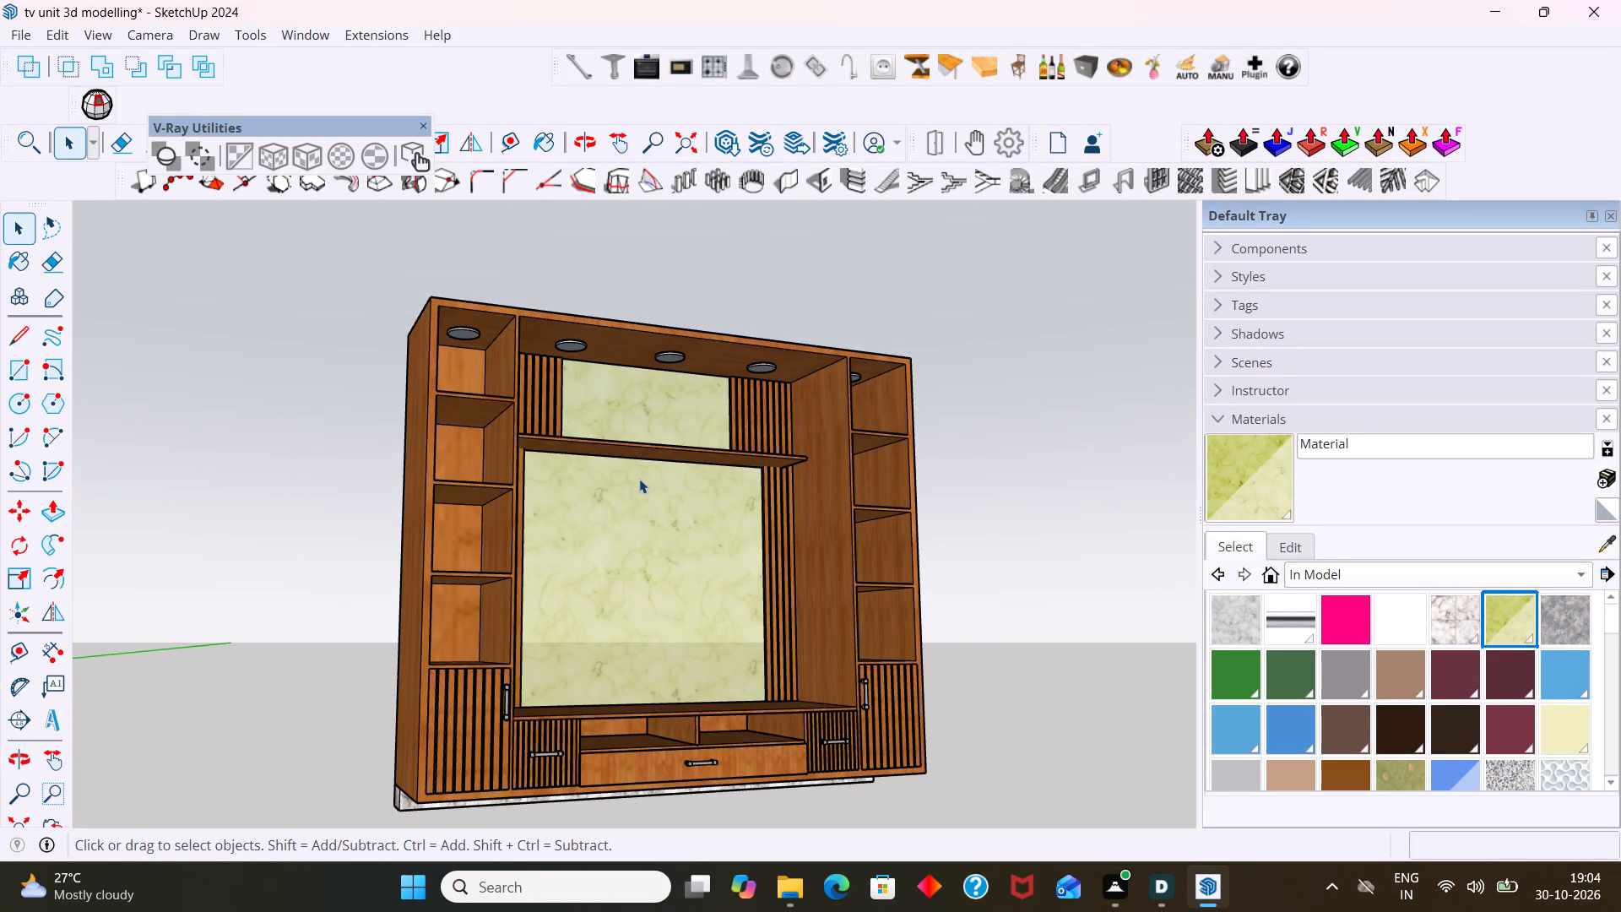
scroll(562, 558, down, 4)
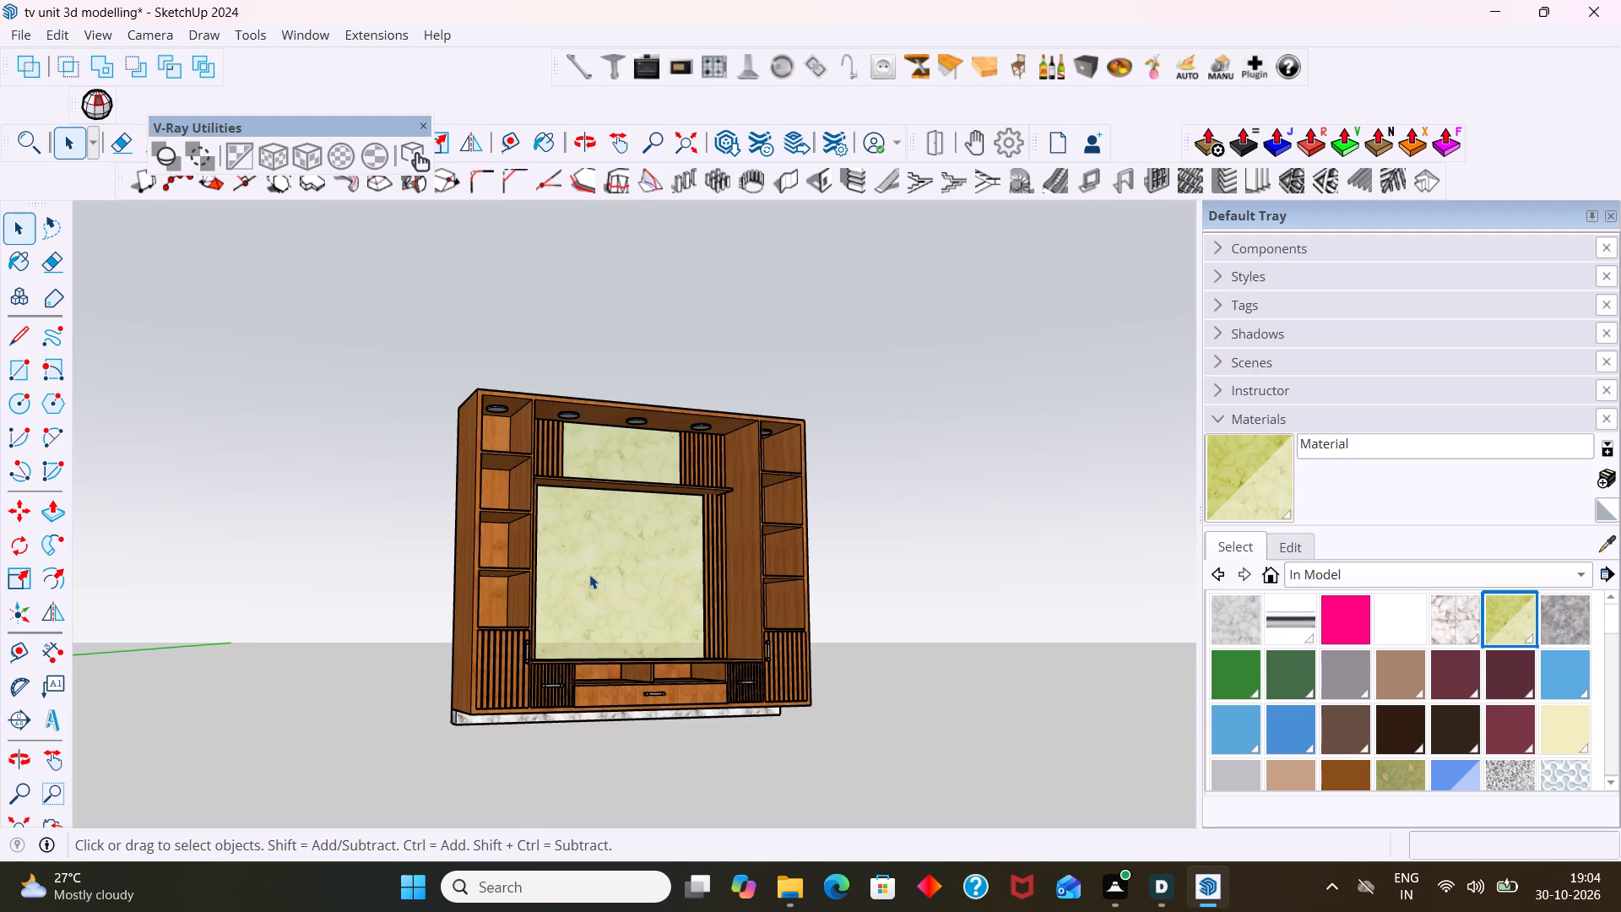
scroll(599, 566, down, 3)
middle_drag(897, 549, 680, 609)
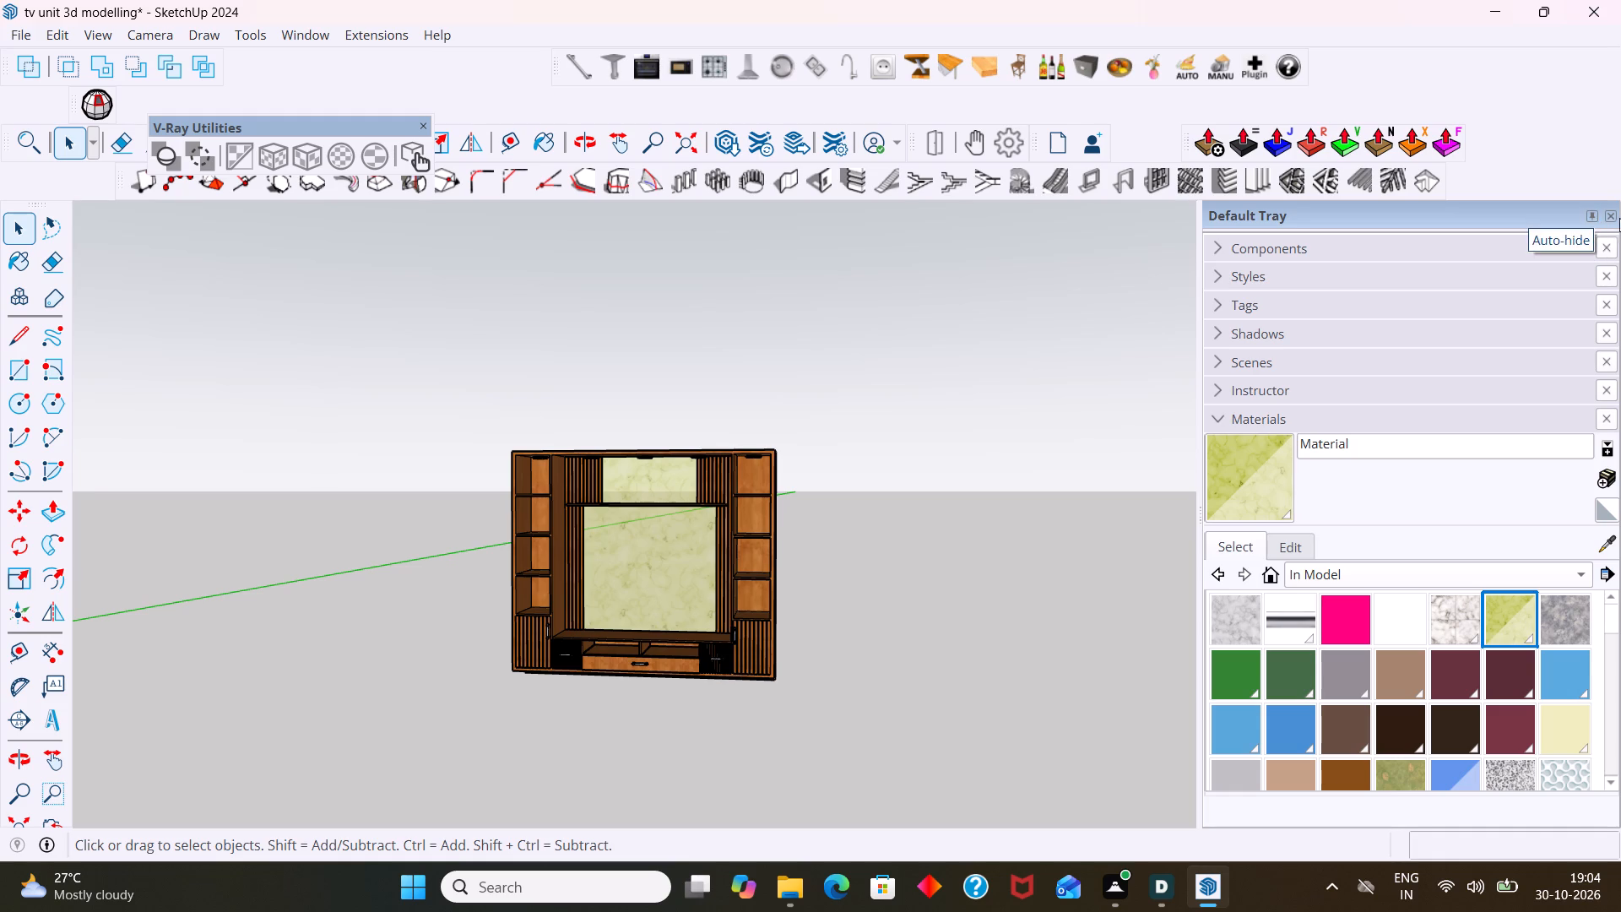
Close the Default Tray and inspect the whole TV unit in the enlarged view from several angles.
click(1611, 218)
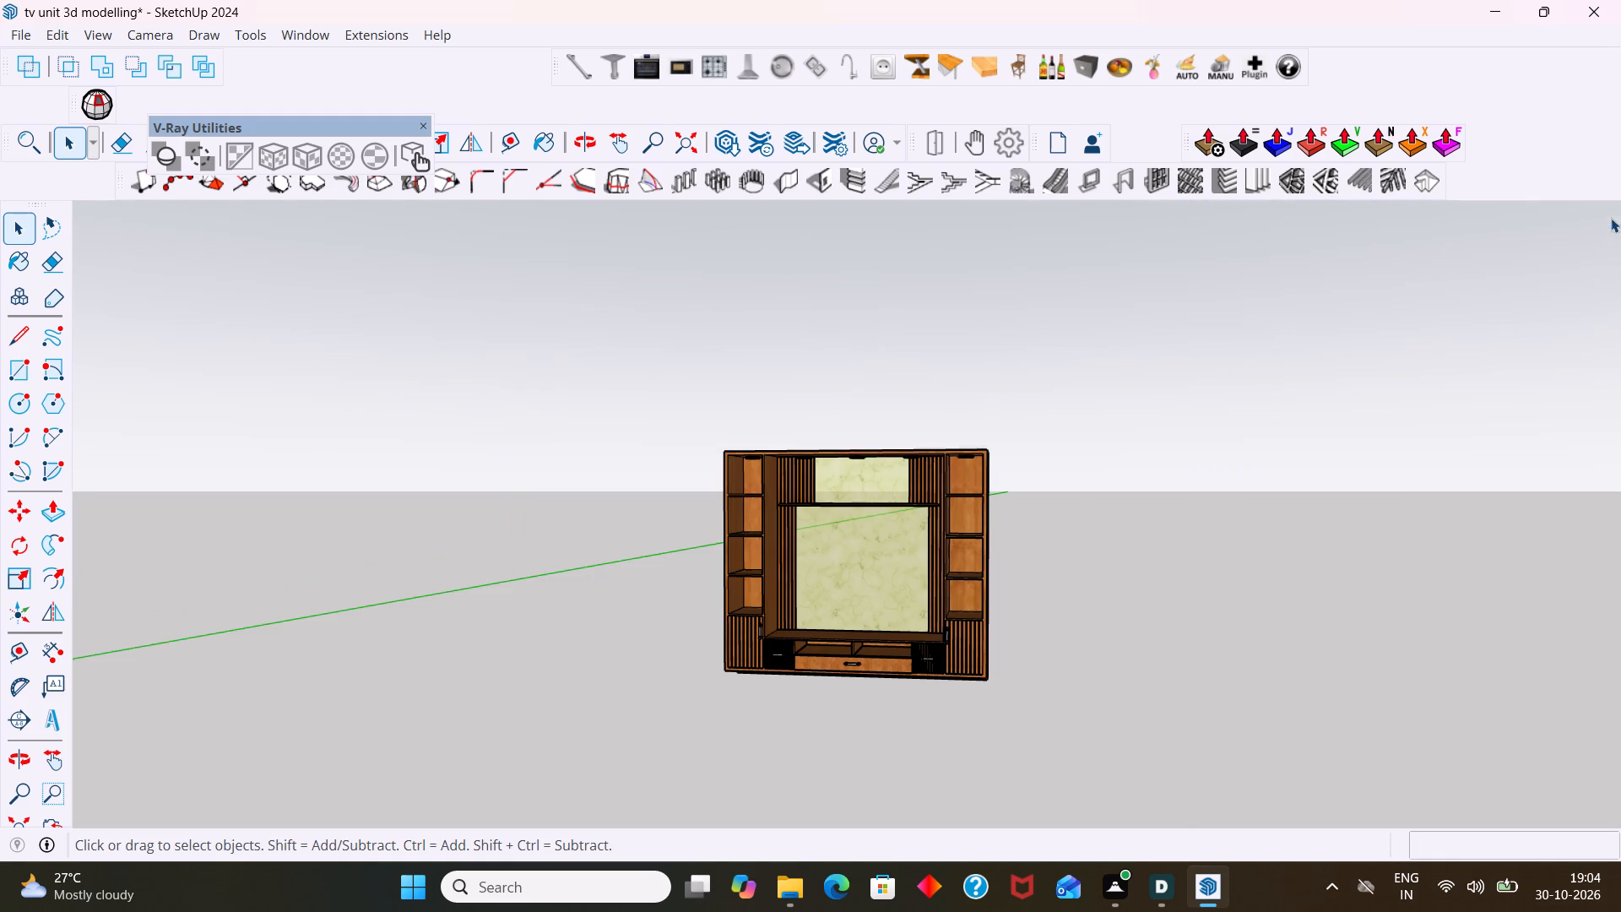
middle_drag(899, 527, 872, 685)
scroll(868, 567, up, 4)
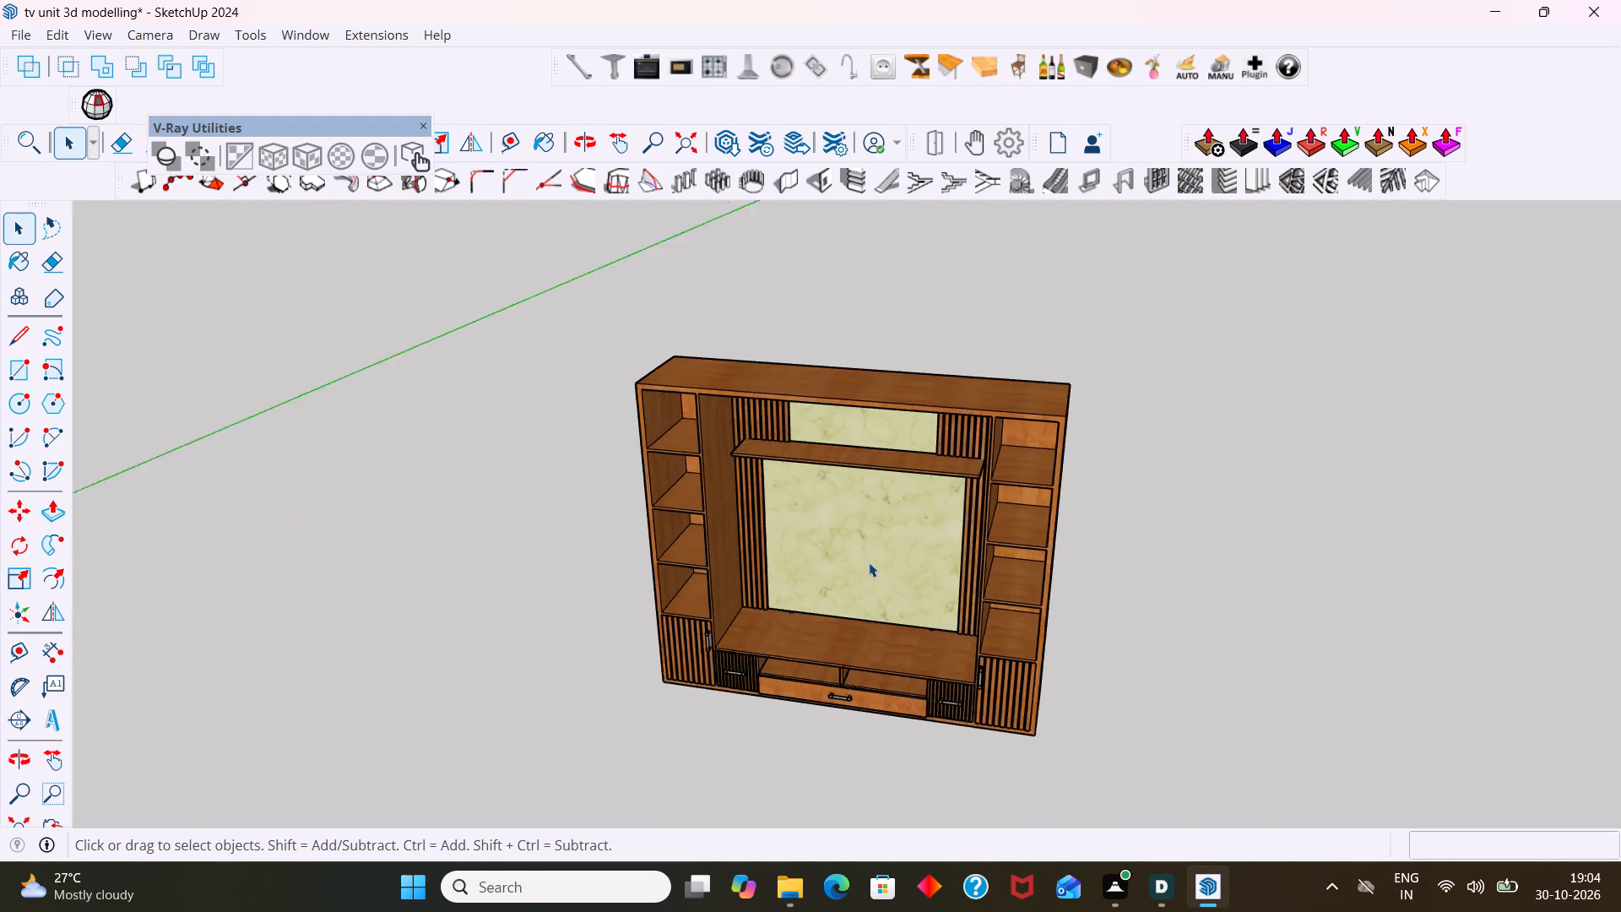
scroll(869, 562, up, 1)
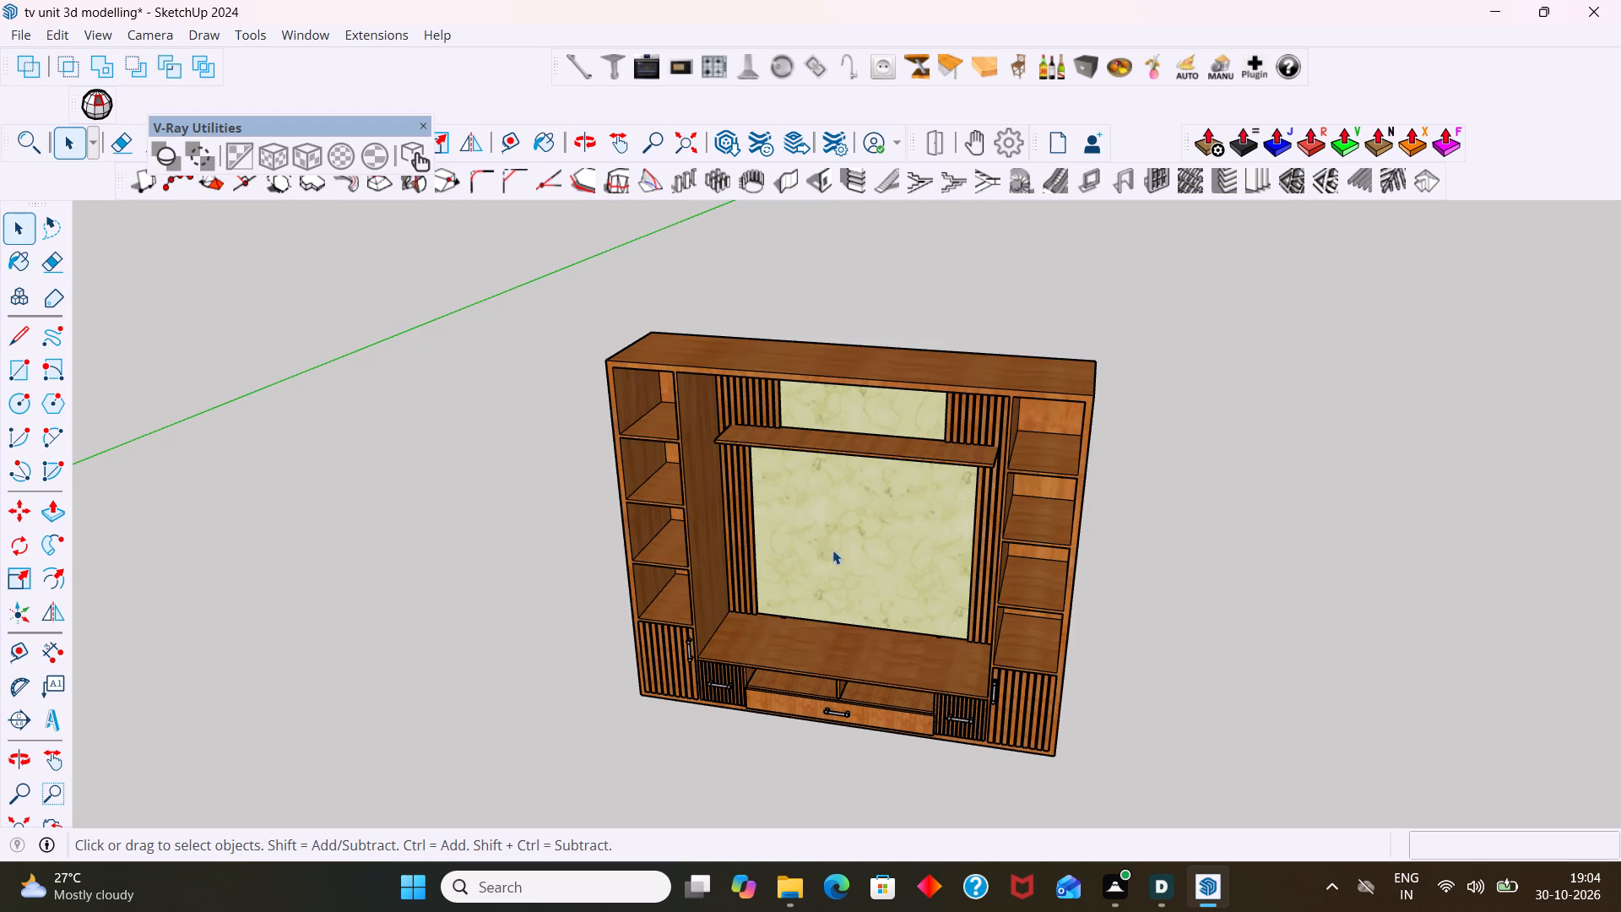
middle_drag(801, 529, 1000, 390)
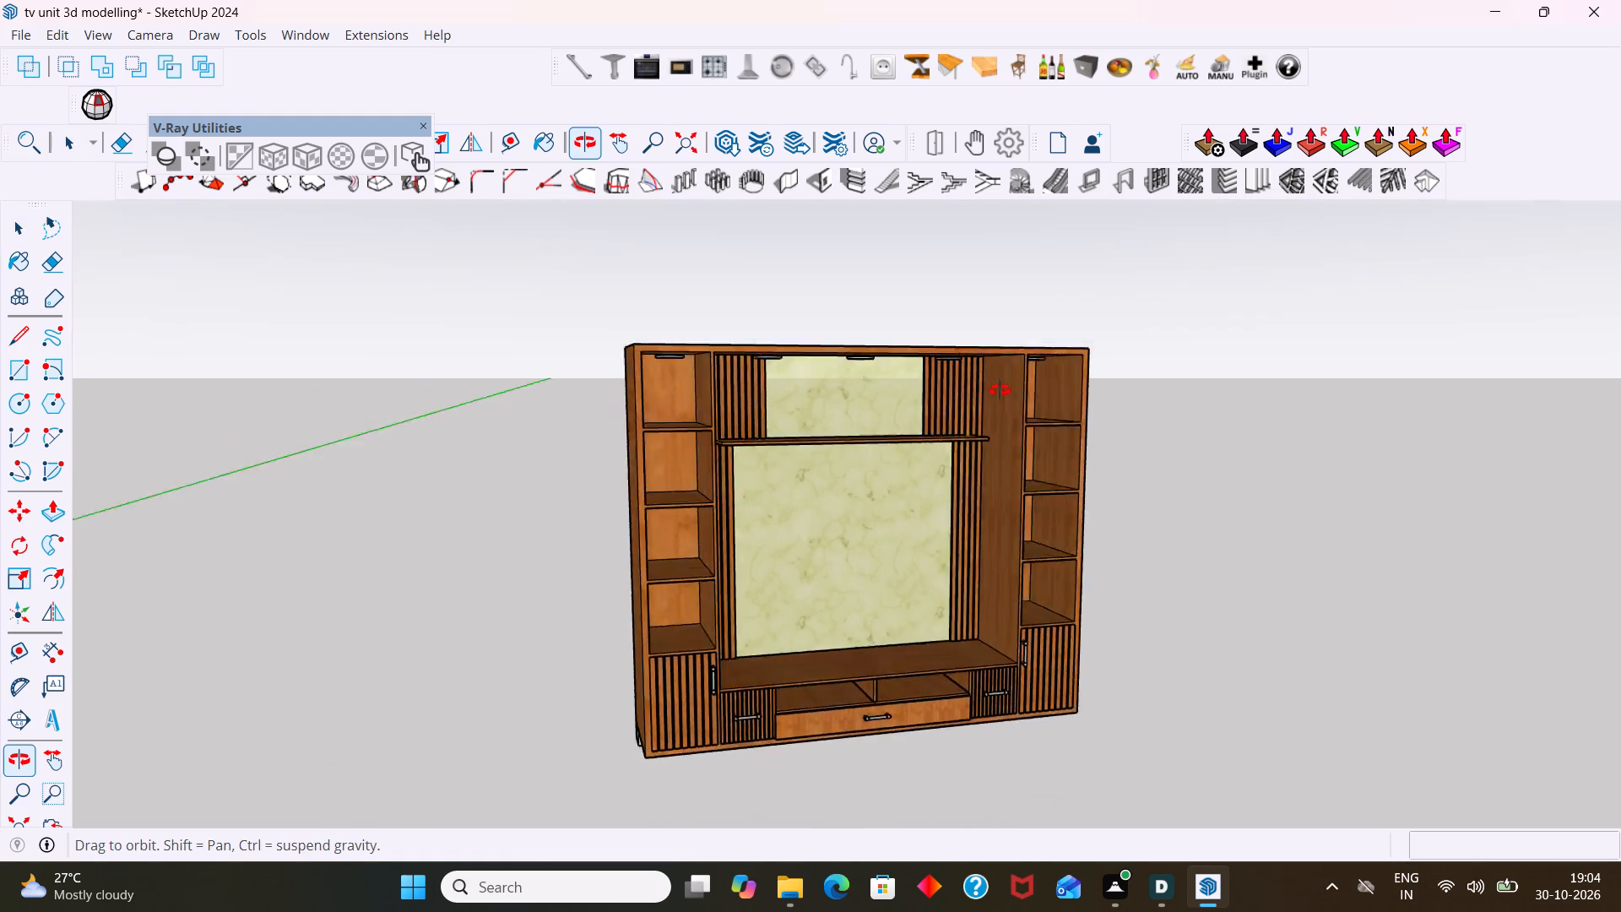
middle_drag(1000, 390, 804, 508)
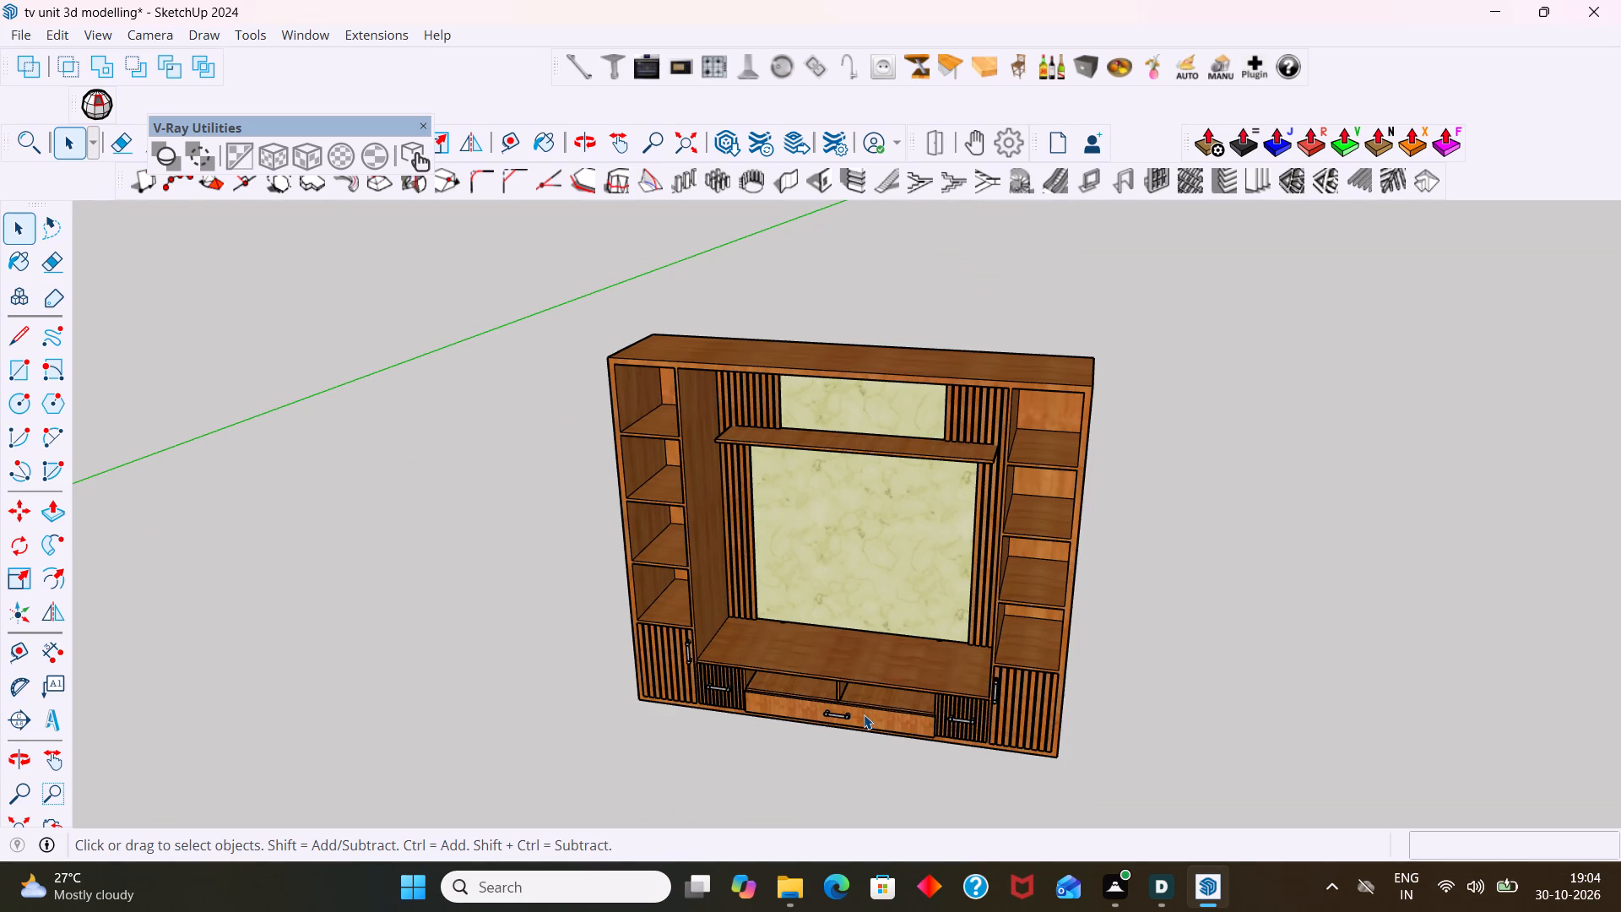
middle_drag(864, 714, 882, 674)
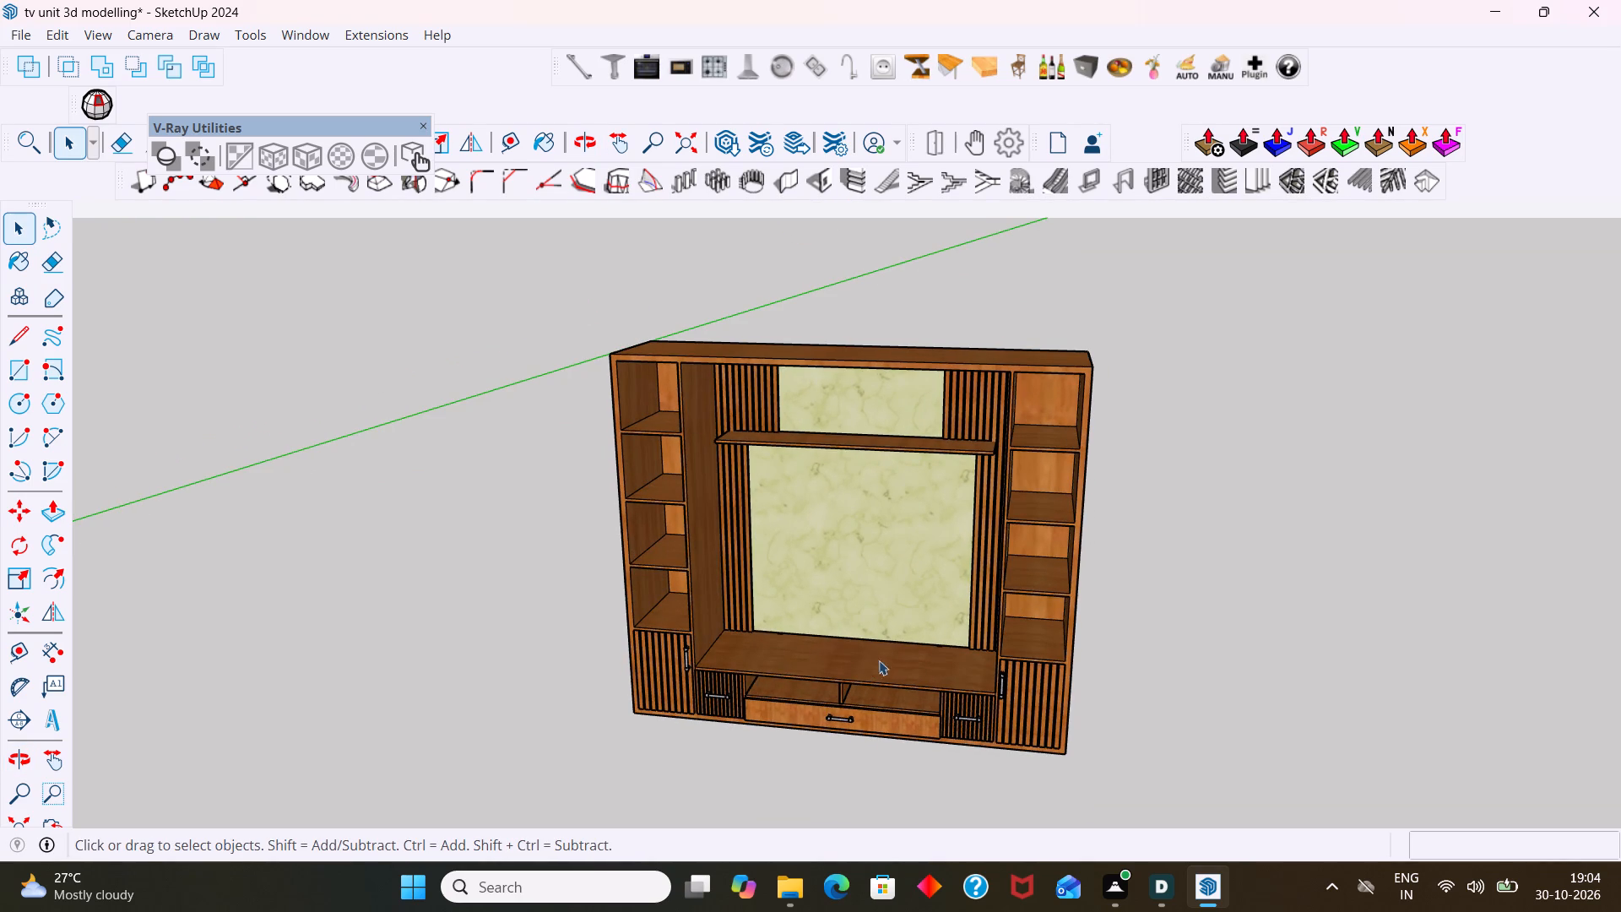
scroll(885, 607, up, 1)
Open 3D Warehouse and search its models for "tv".
click(320, 36)
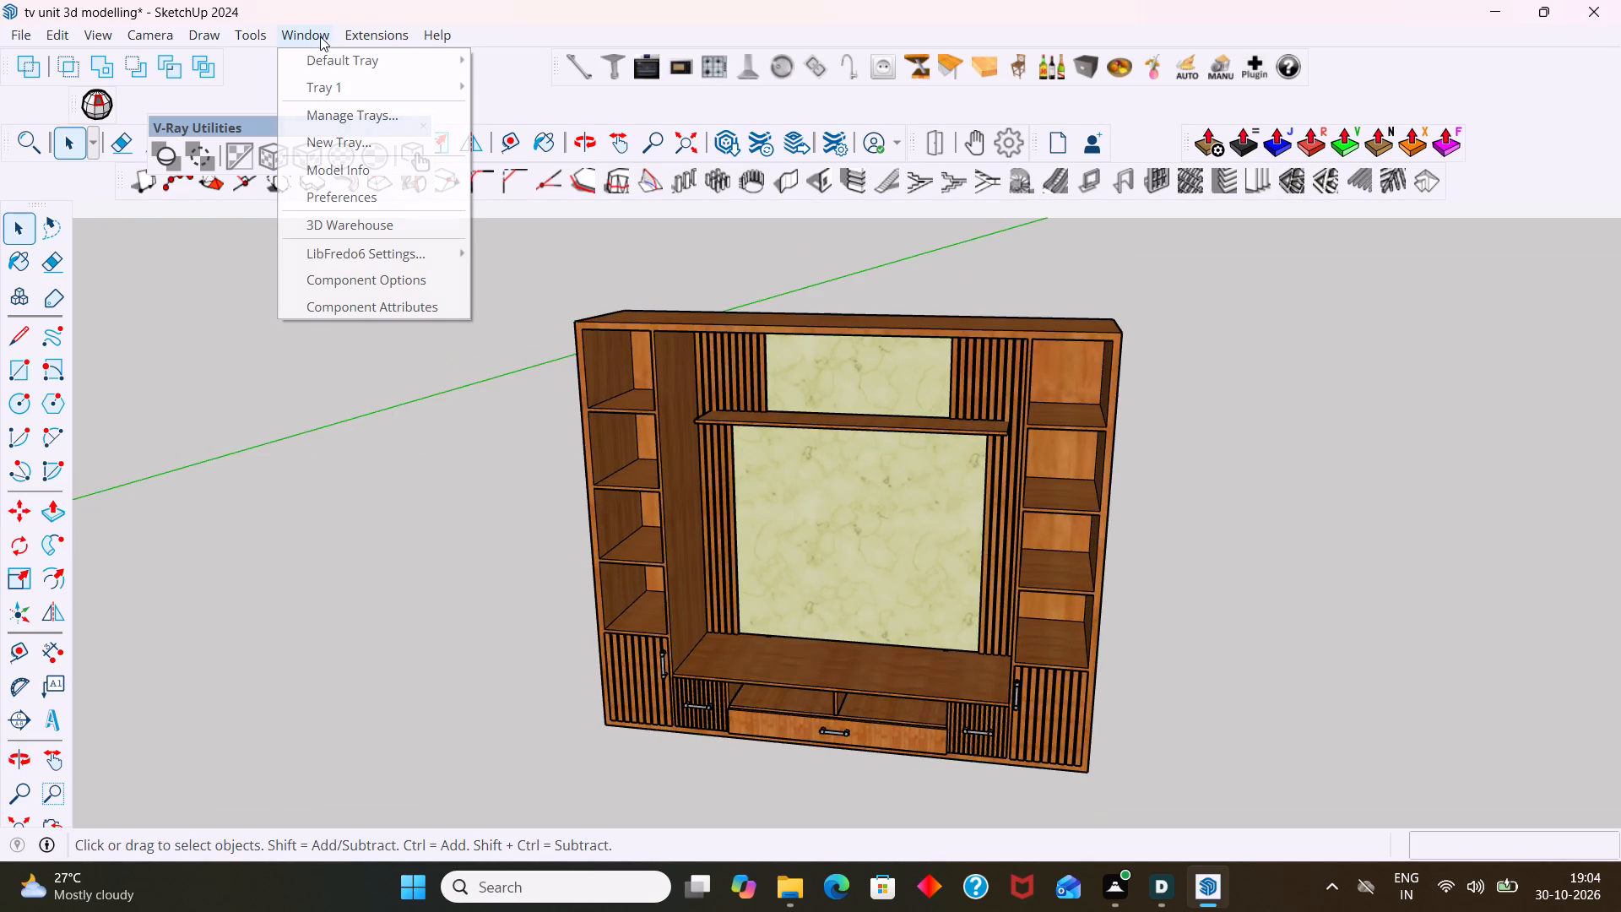
click(352, 223)
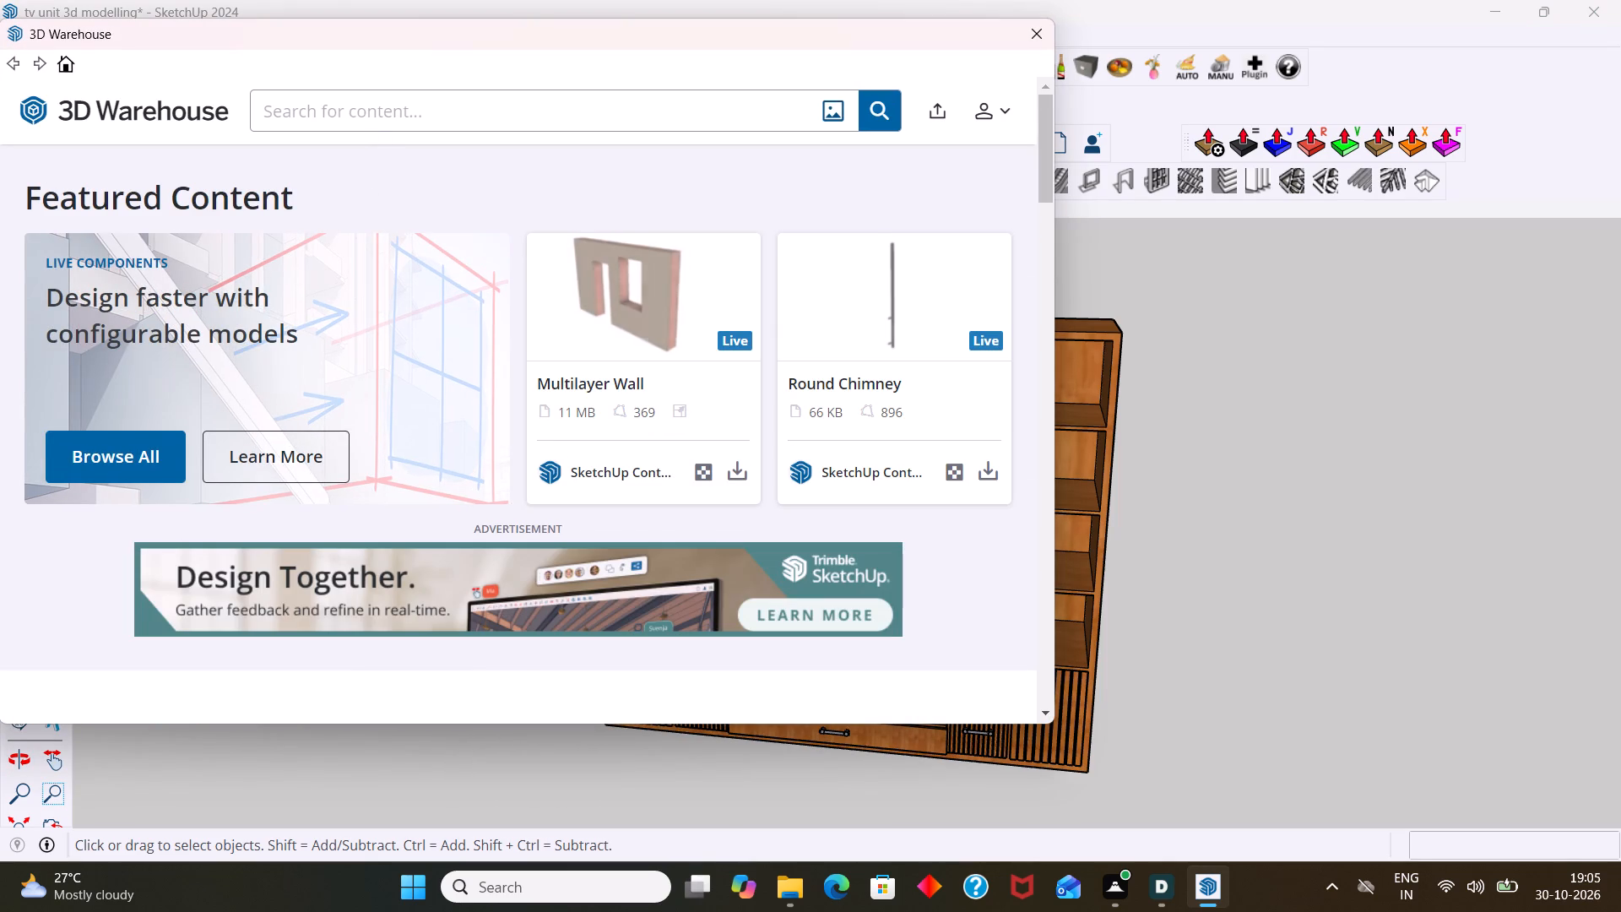
click(413, 108)
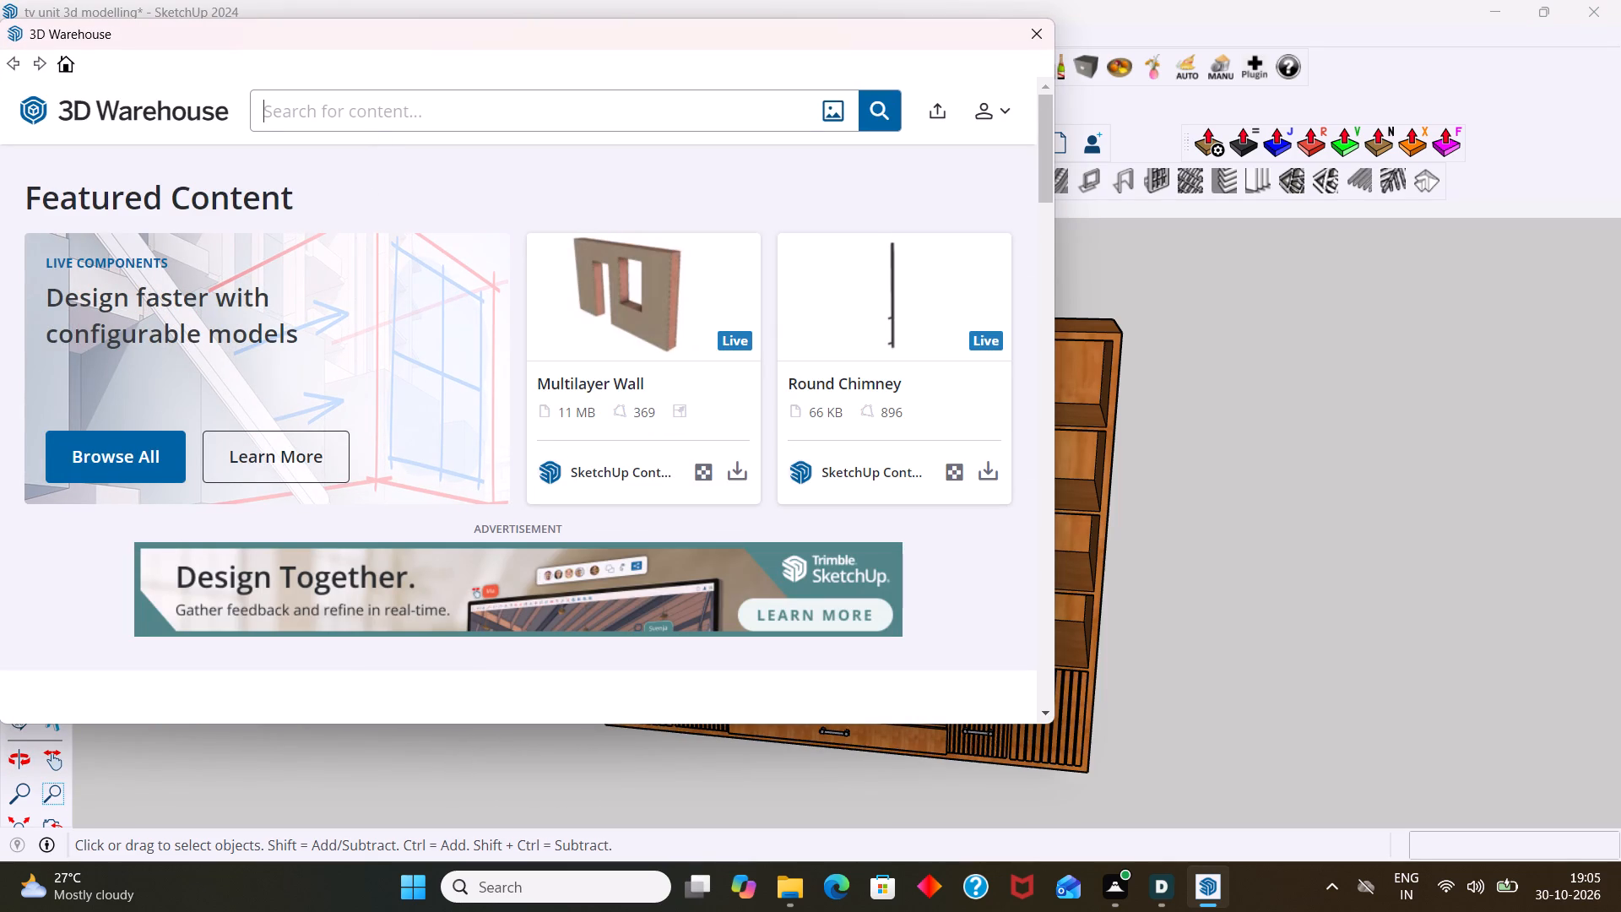
text(tv)
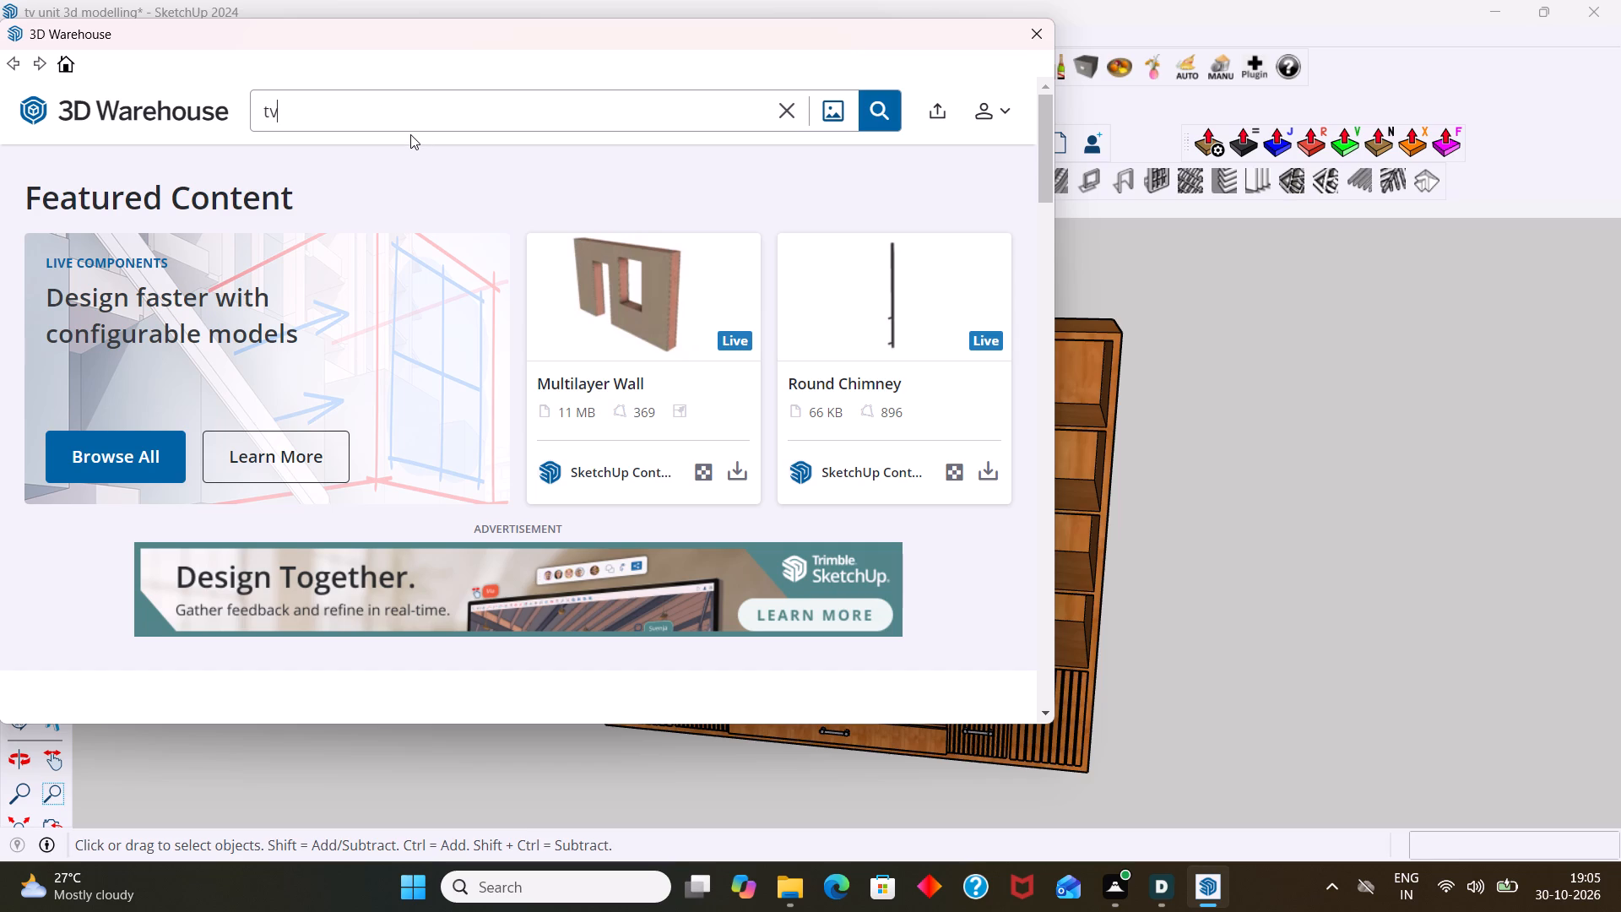
click(885, 111)
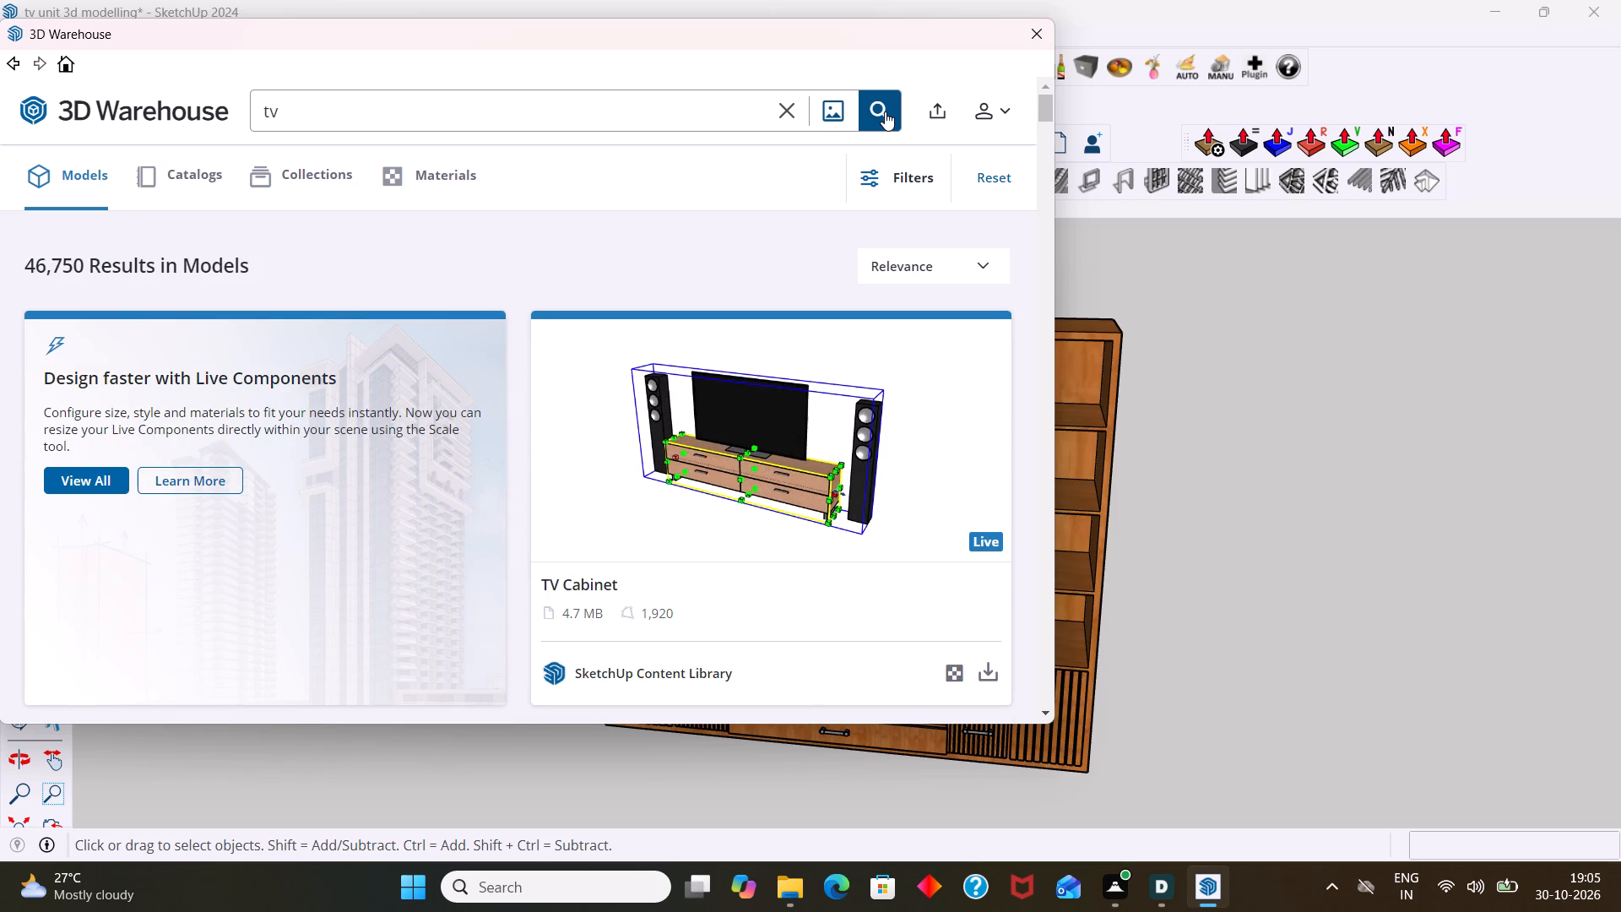
Browse the television models and download the 304 KB 60" Led TV directly into the current model.
scroll(865, 101, down, 4)
scroll(744, 410, down, 1)
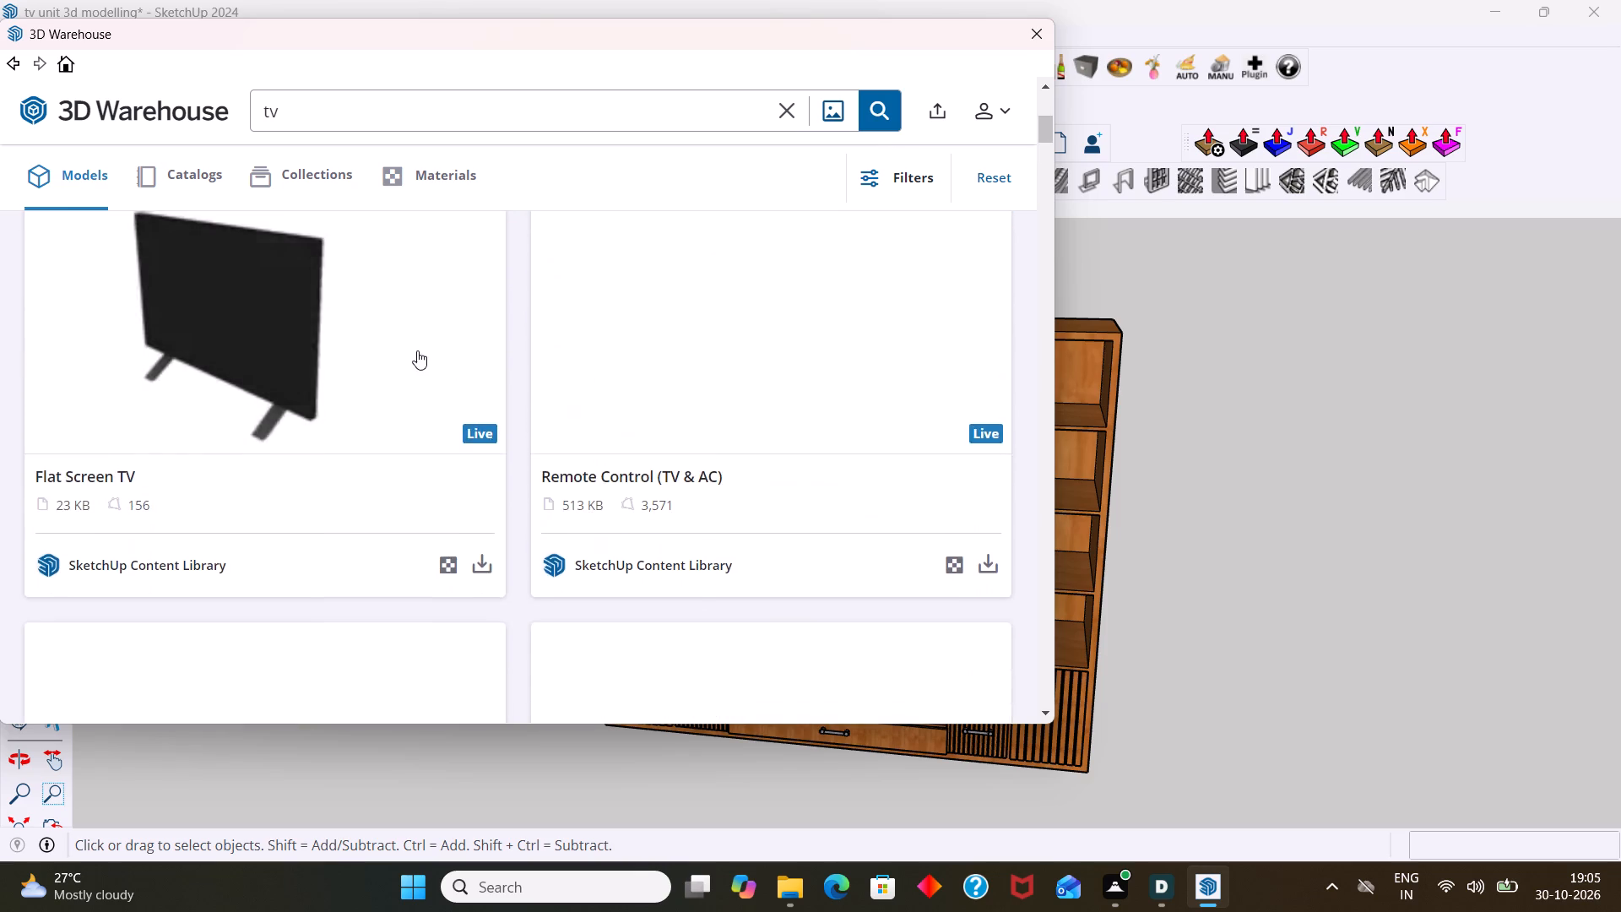
scroll(416, 349, down, 2)
scroll(654, 589, down, 2)
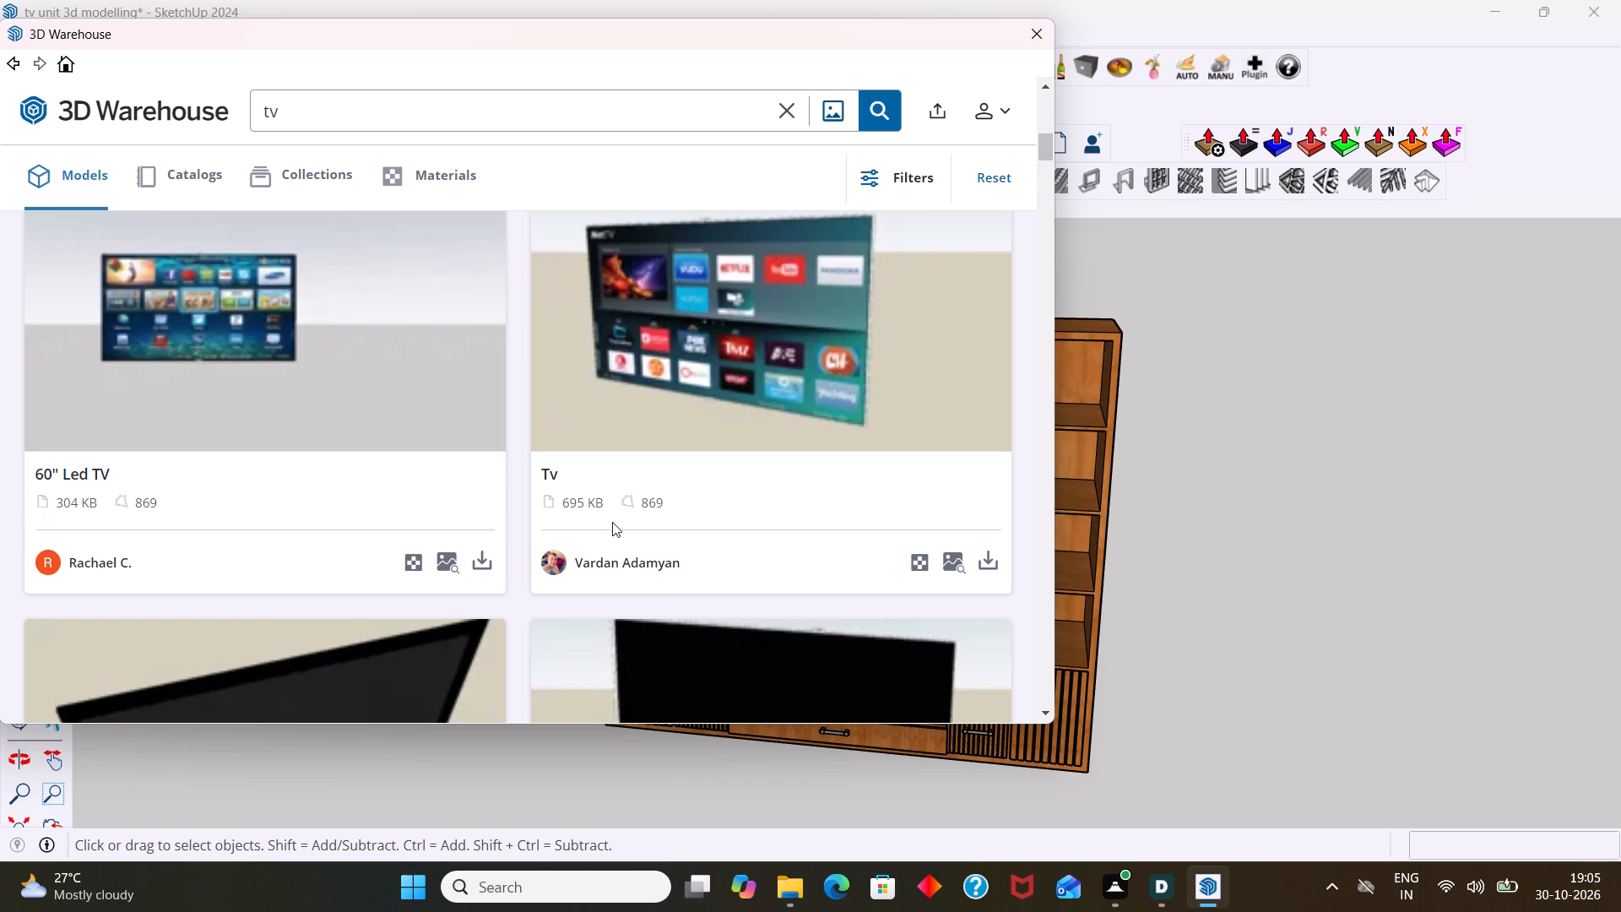
scroll(368, 529, down, 3)
scroll(365, 530, up, 4)
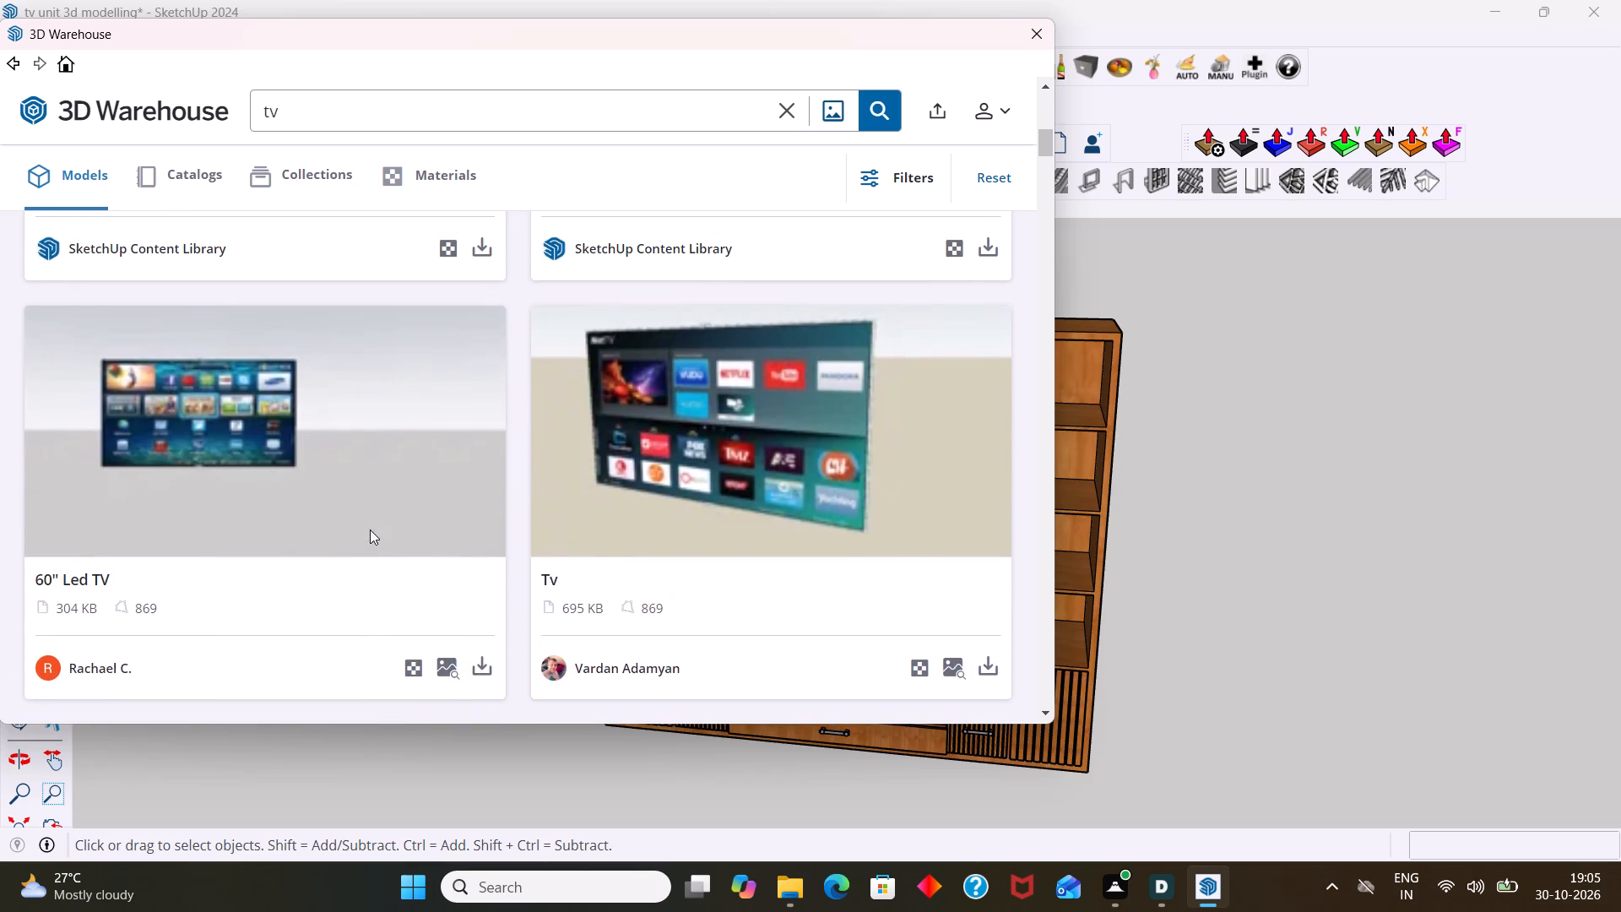
scroll(370, 546, down, 8)
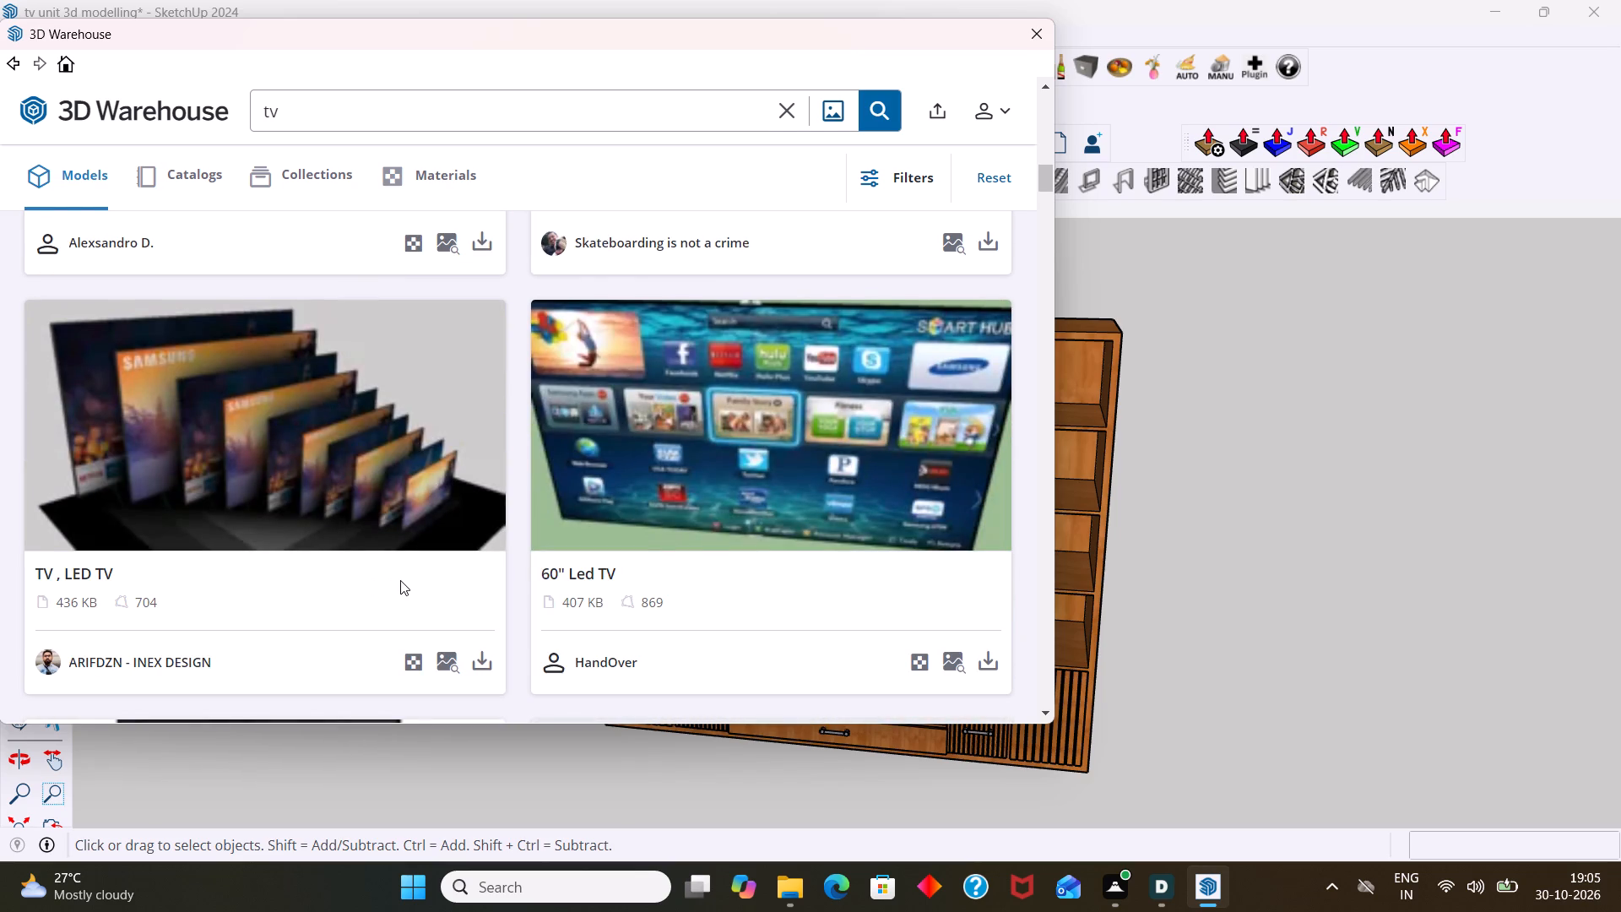
scroll(402, 579, up, 7)
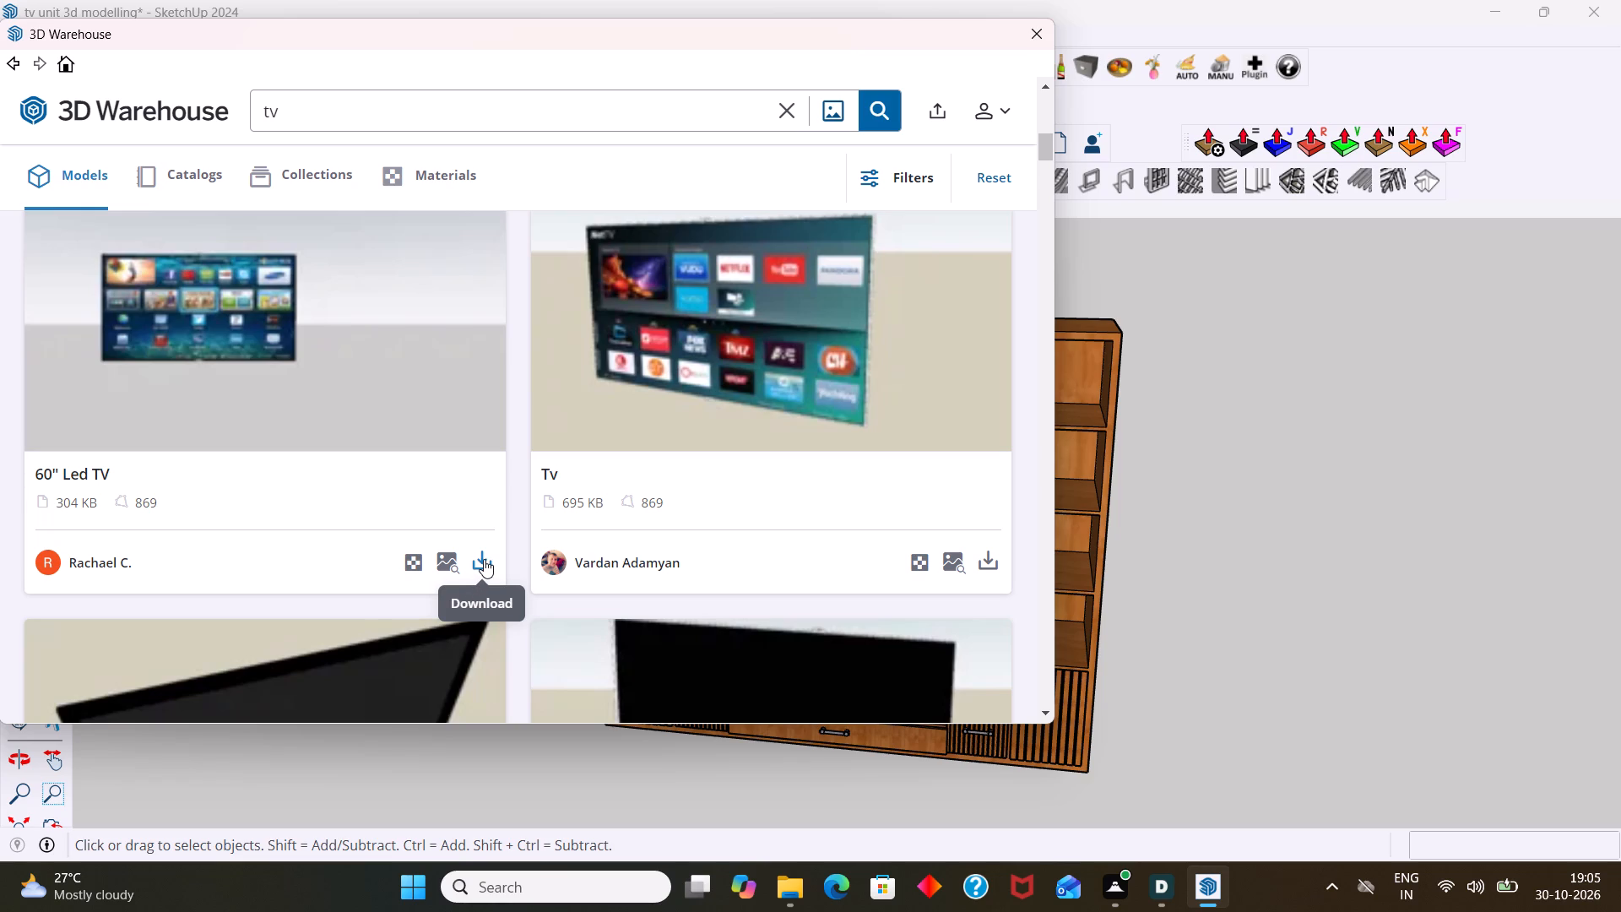
click(484, 559)
click(457, 409)
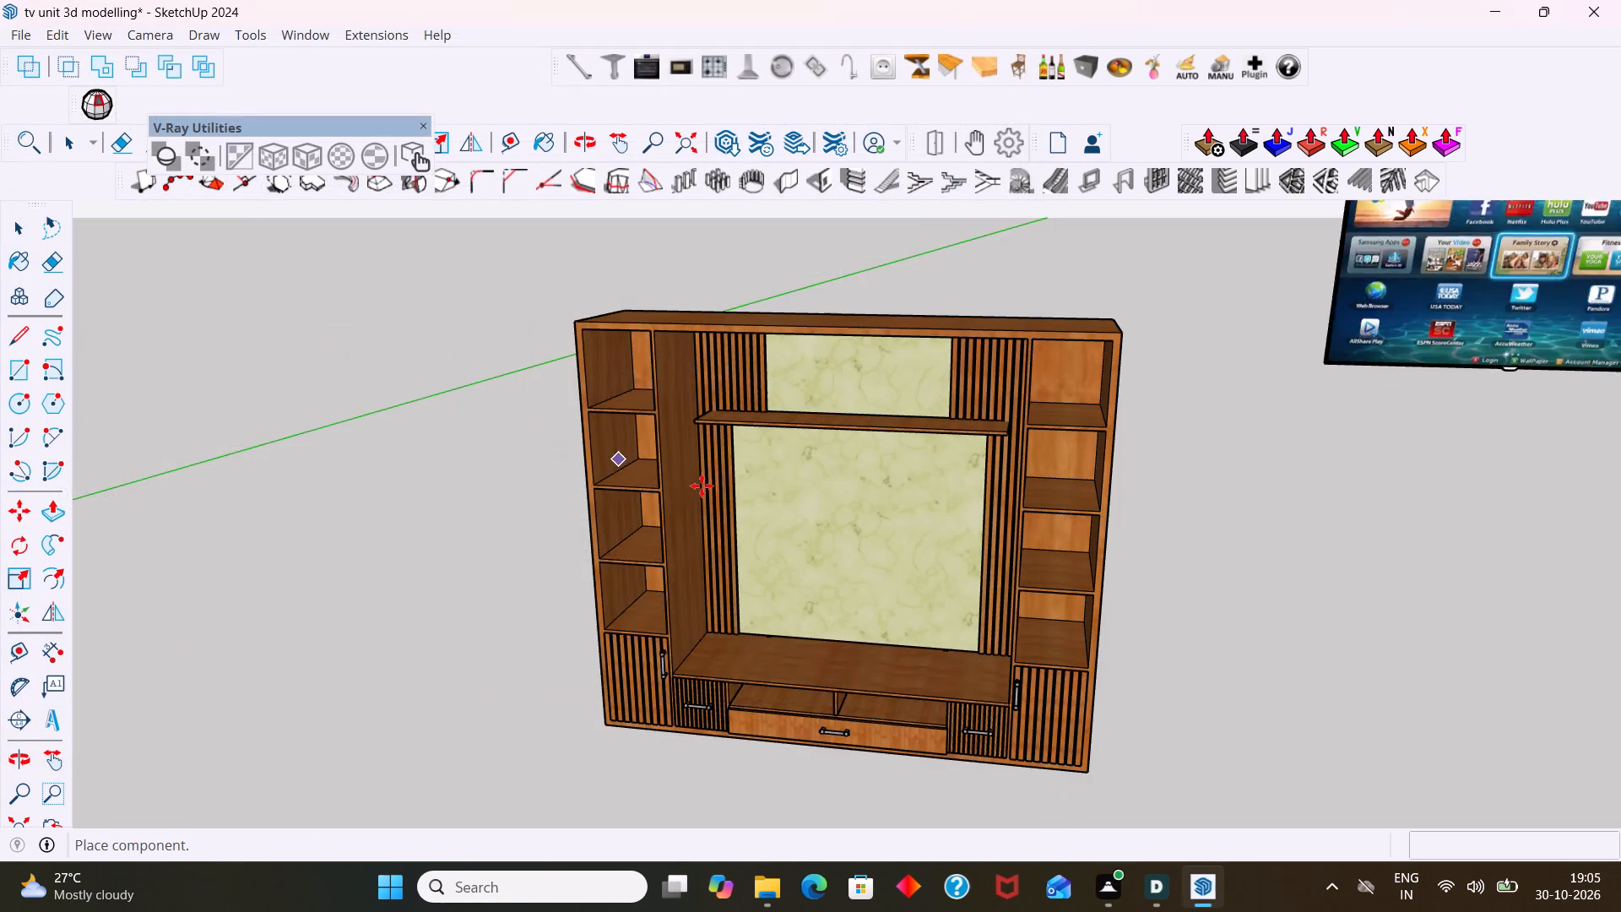
Place the downloaded 60" Led TV component beside the TV unit, with its insertion point at the unit's bottom front corner.
scroll(775, 620, down, 3)
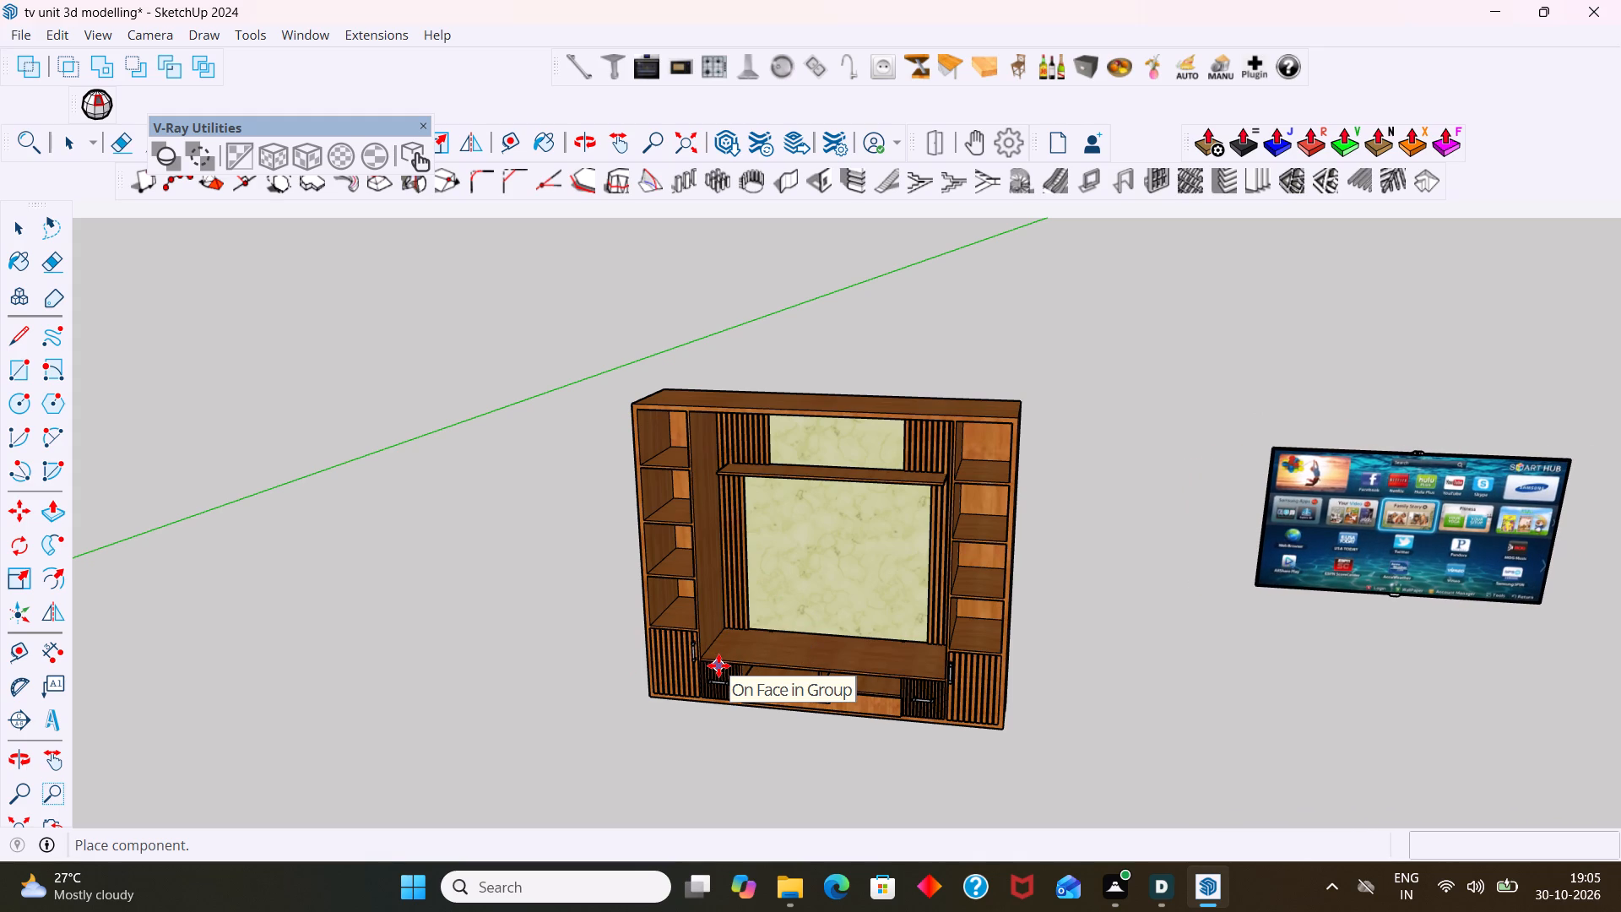
click(648, 701)
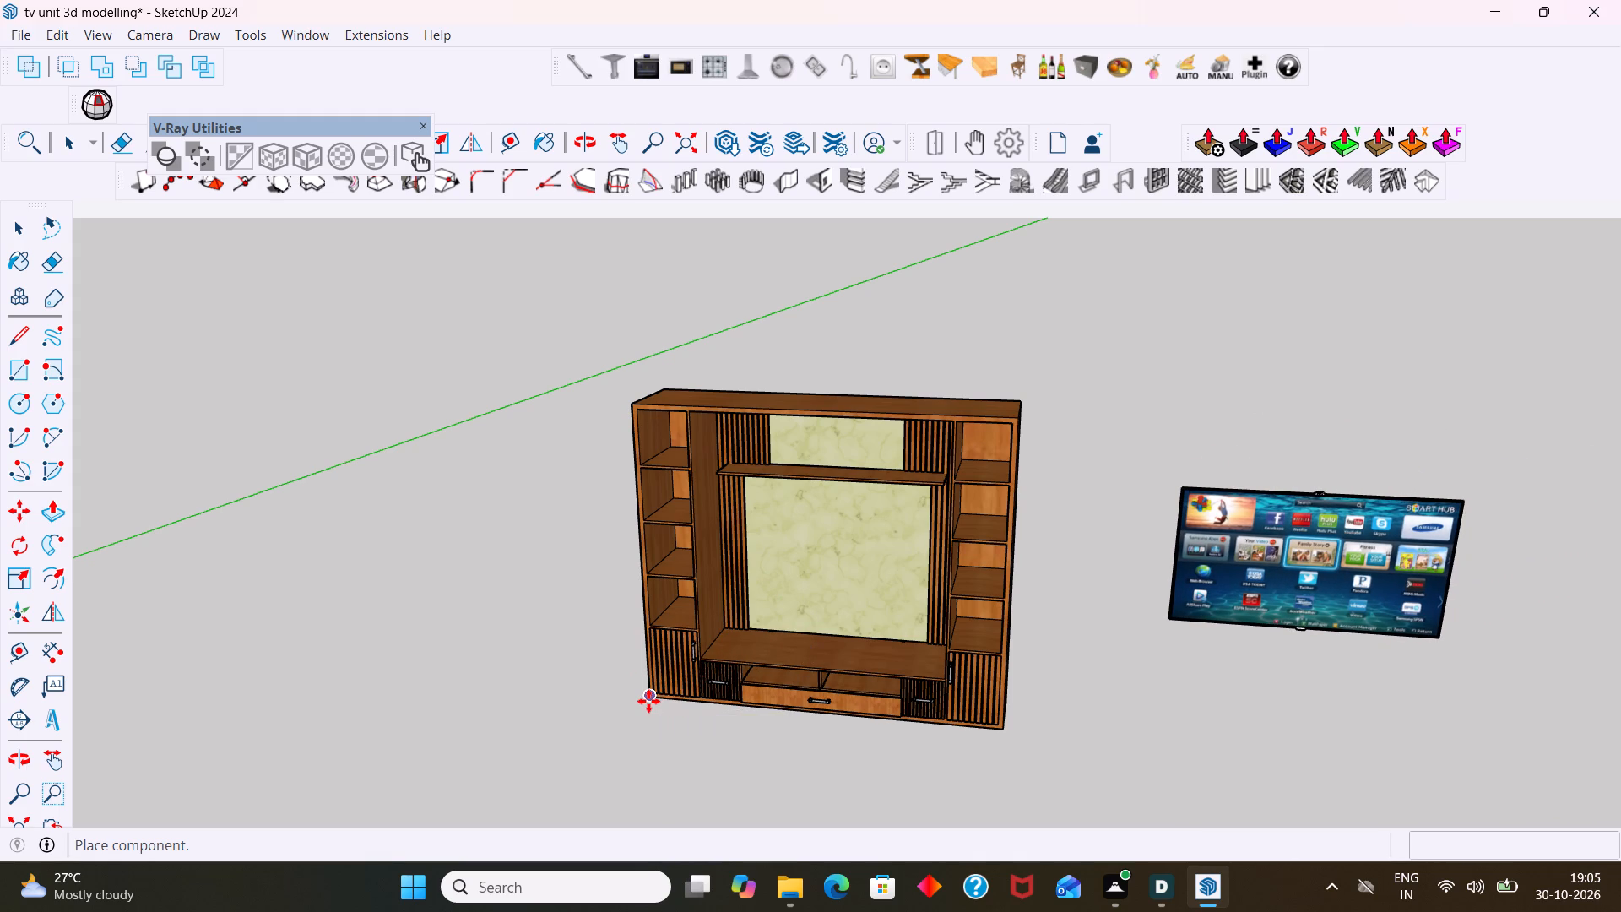
key(space)
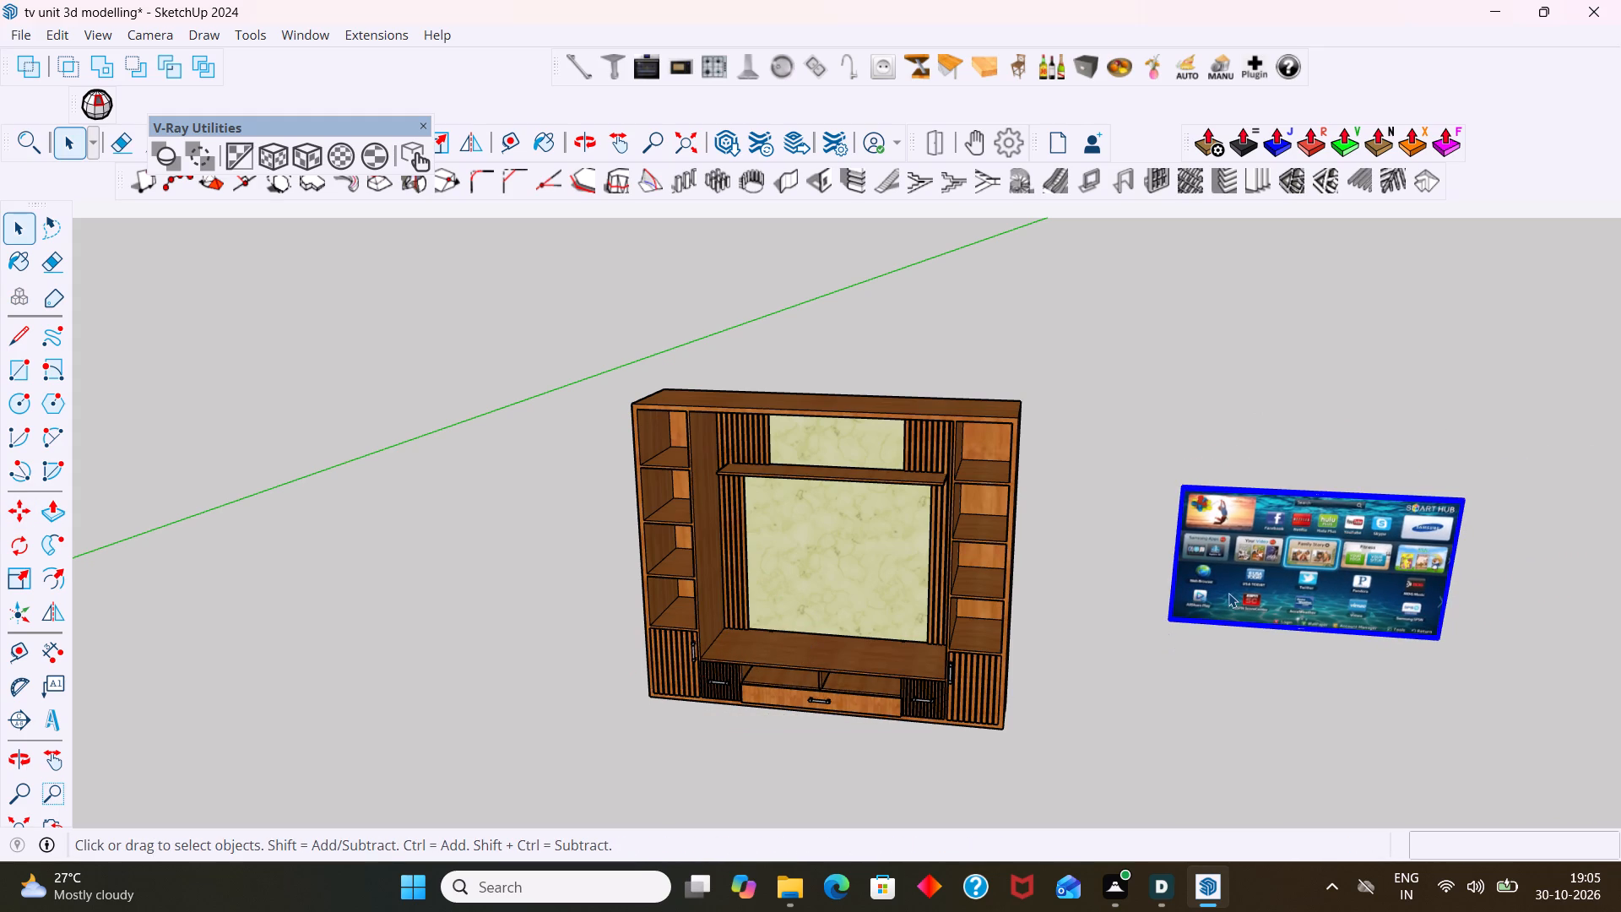
Move the television by its lower corner about 791 mm closer to the TV unit, leaving it outside the cabinet.
key(m)
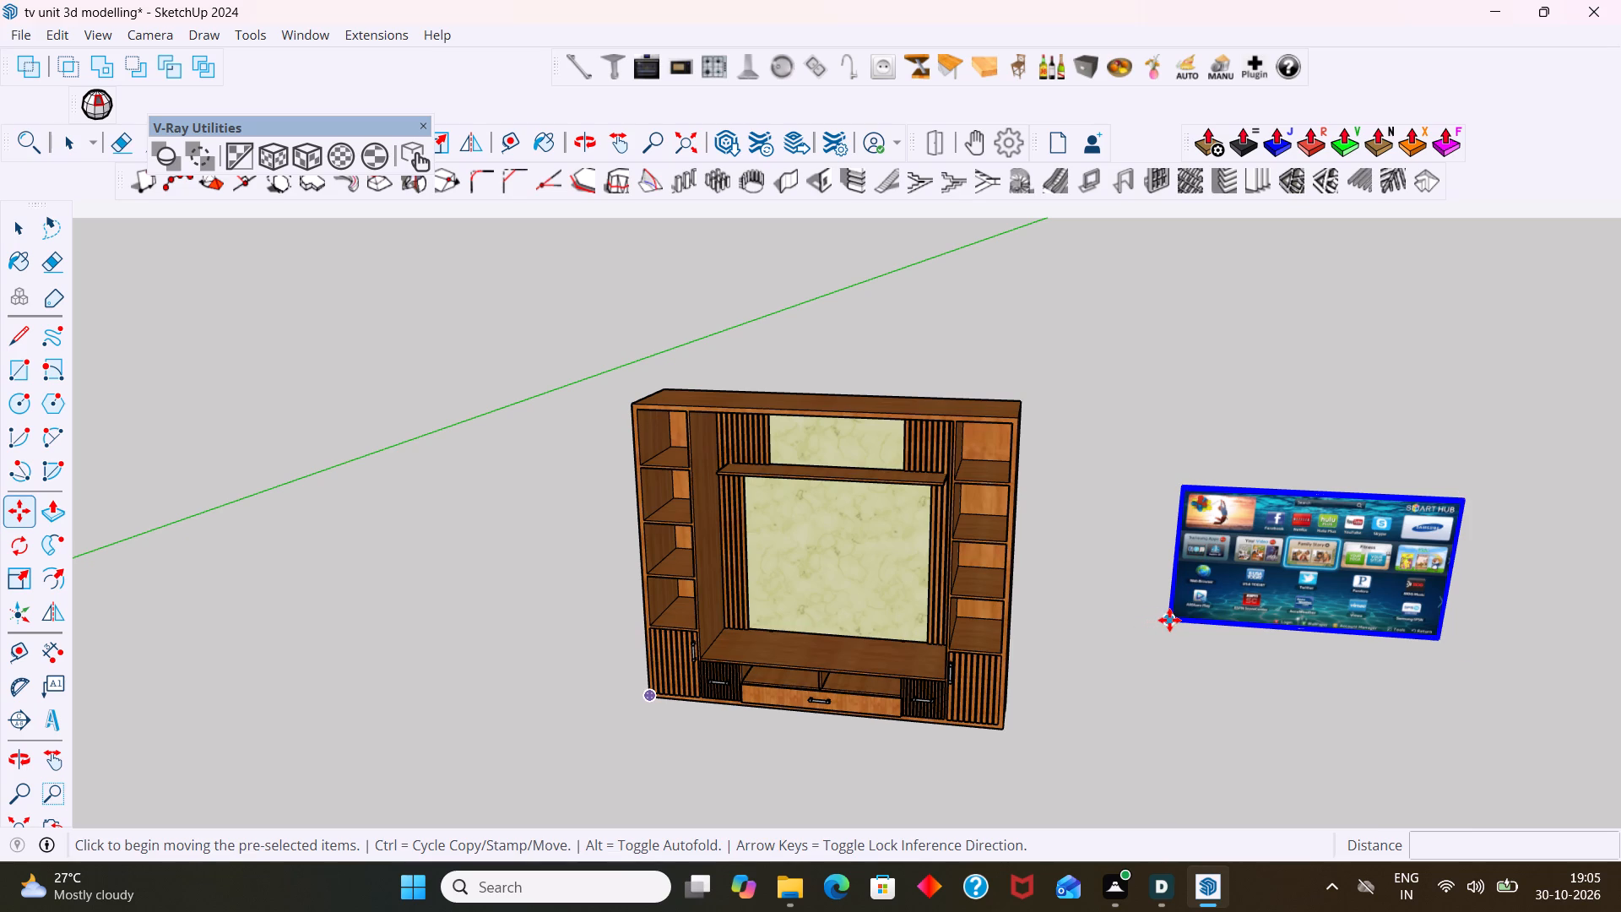
click(1170, 620)
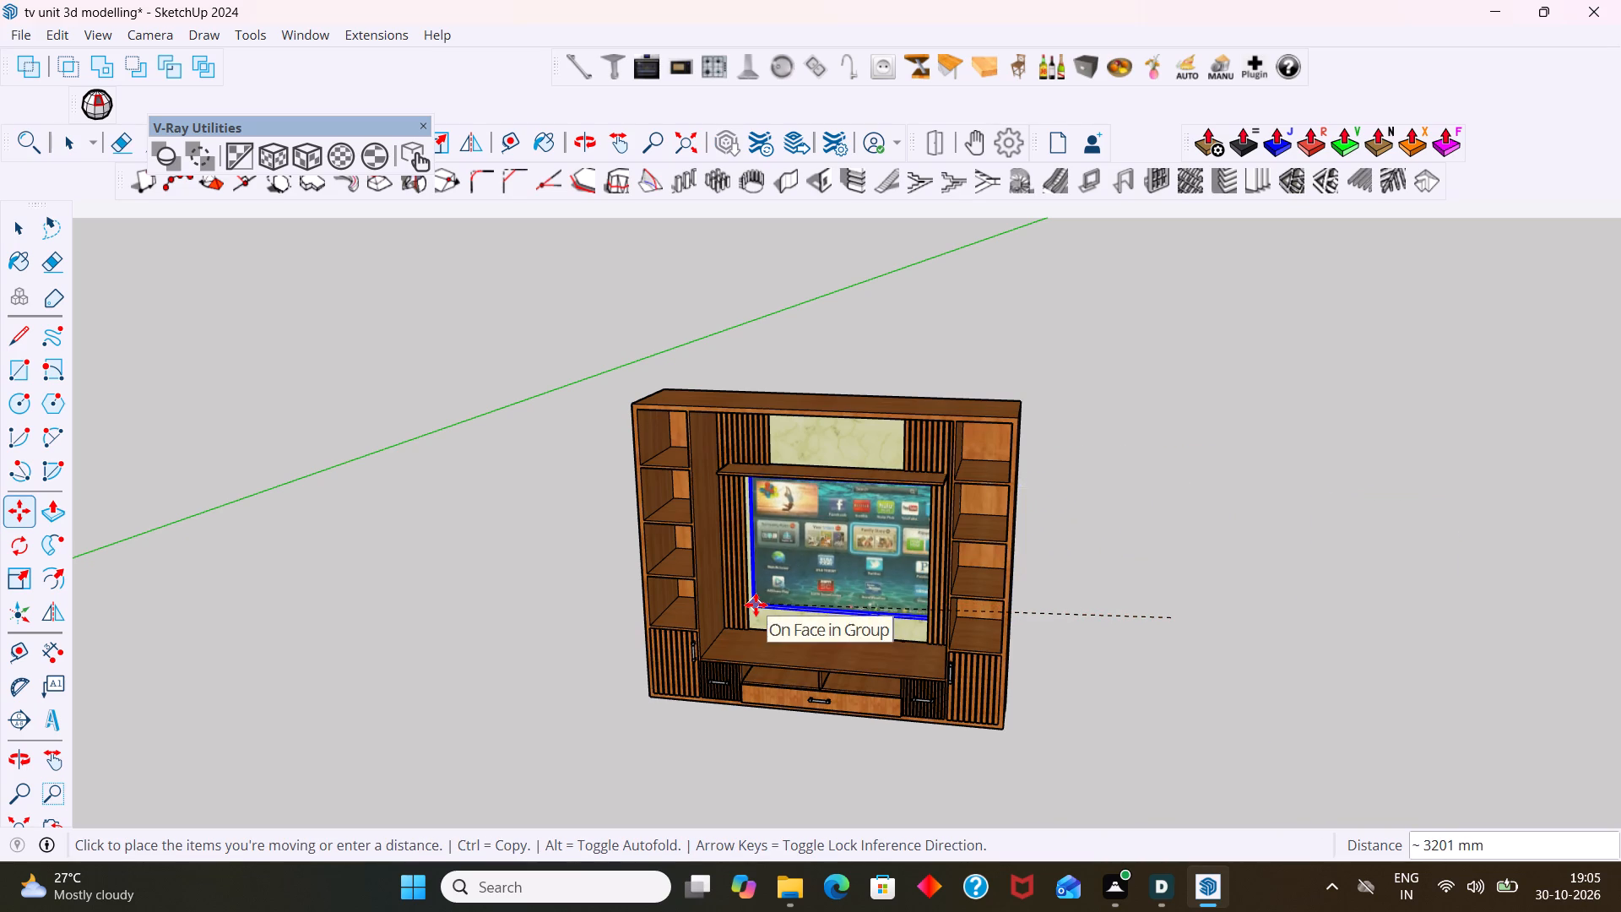
click(1065, 616)
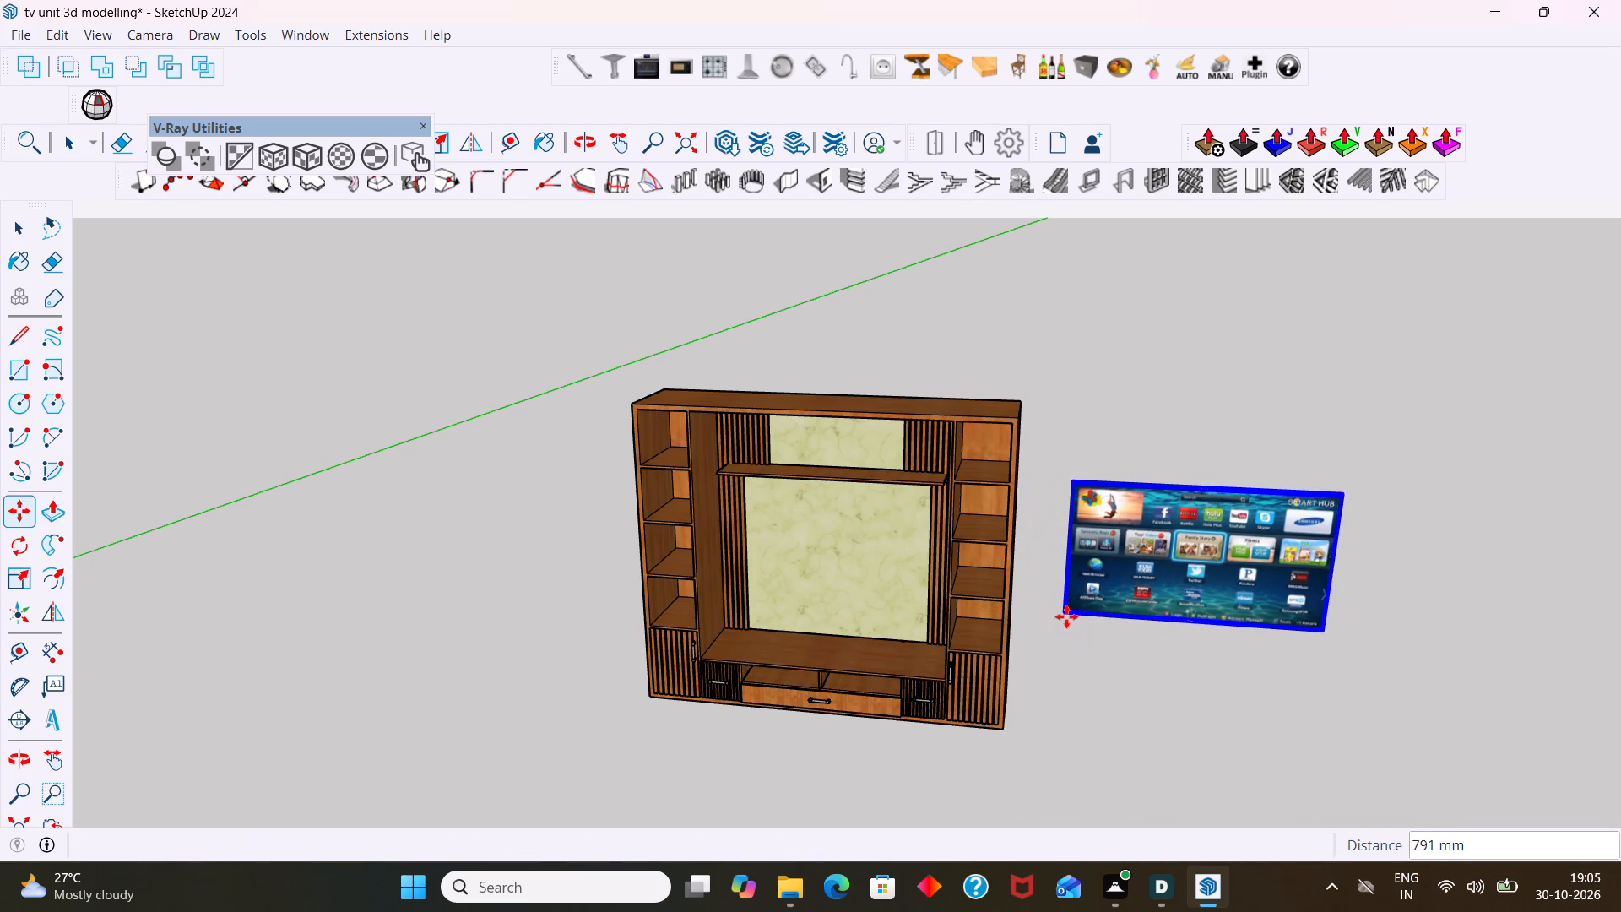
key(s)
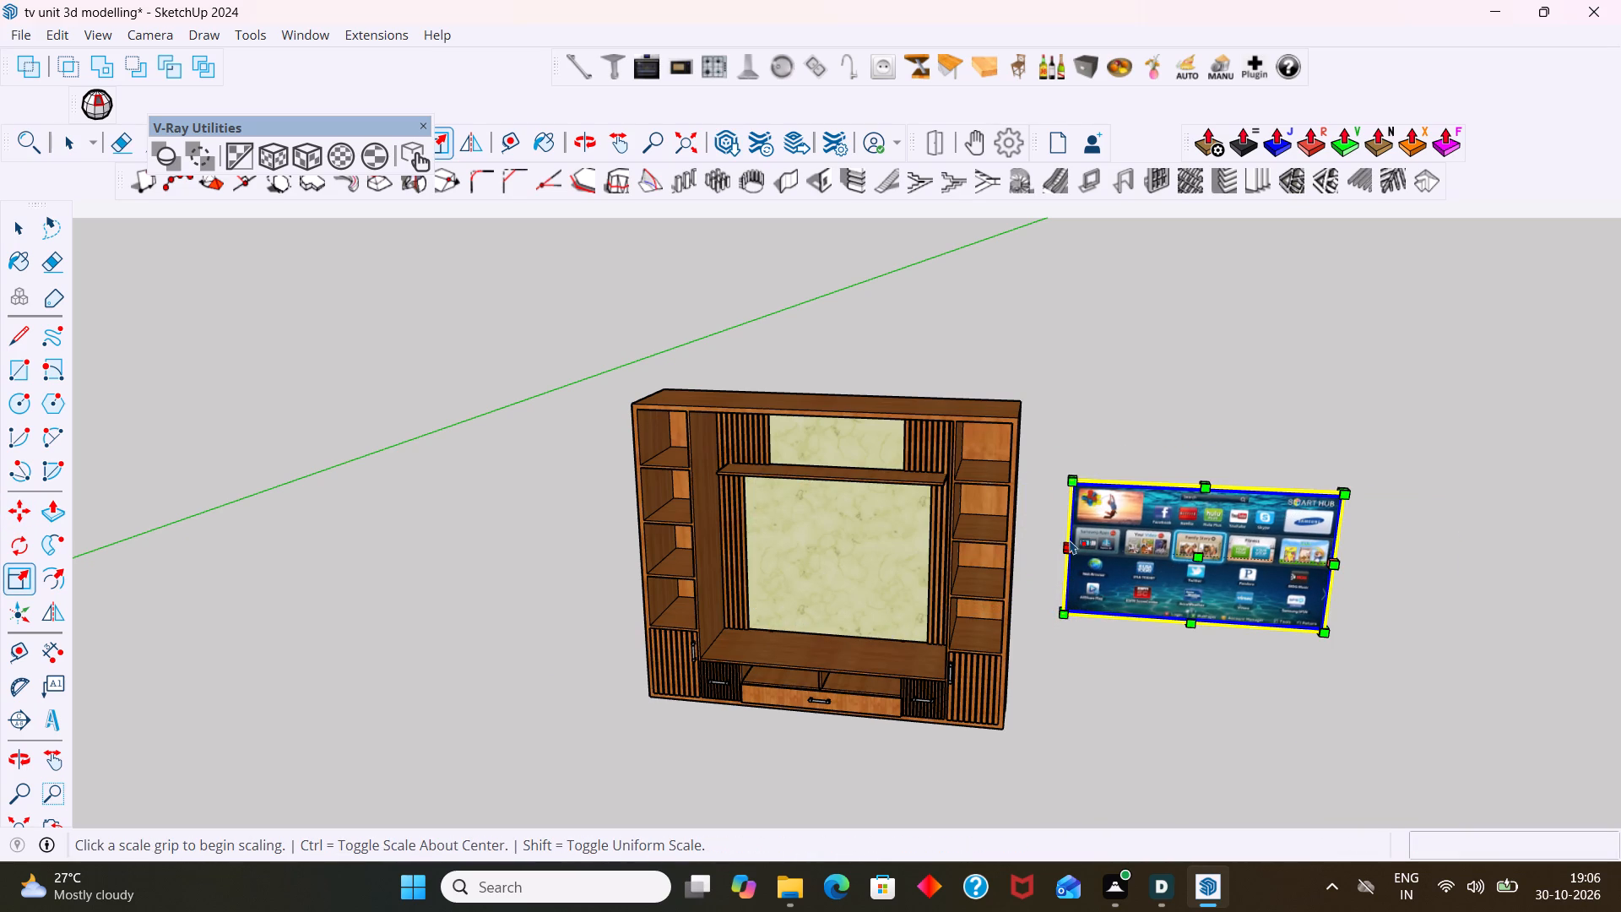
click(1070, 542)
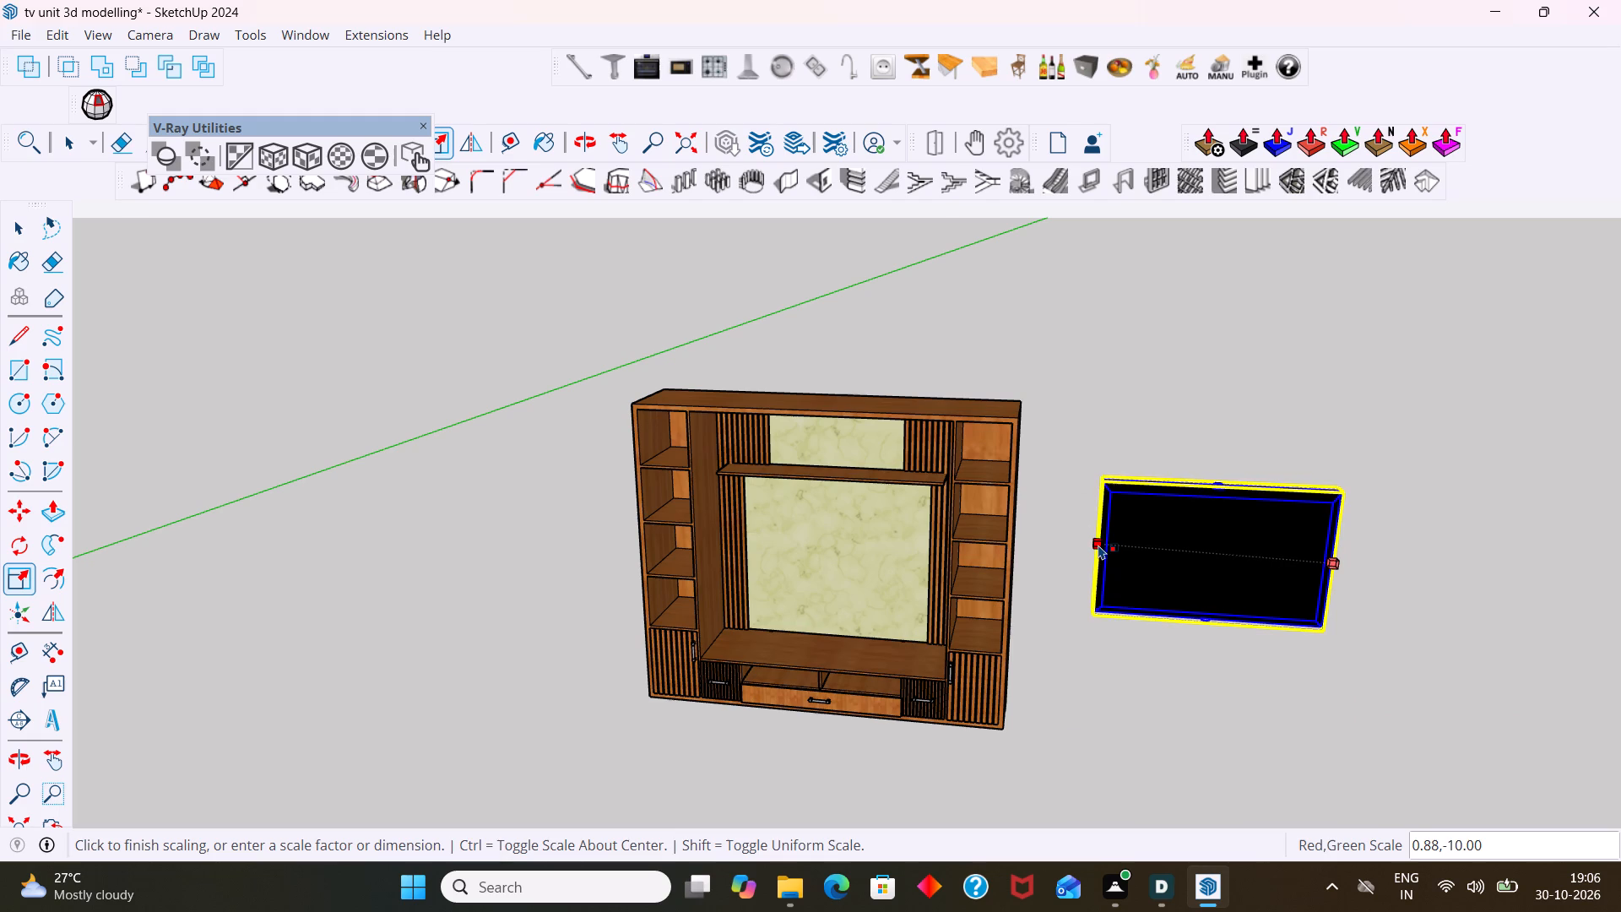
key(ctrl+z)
Scale the television narrower along the red axis from the middle grip on its side edge.
middle_drag(1054, 552, 1379, 522)
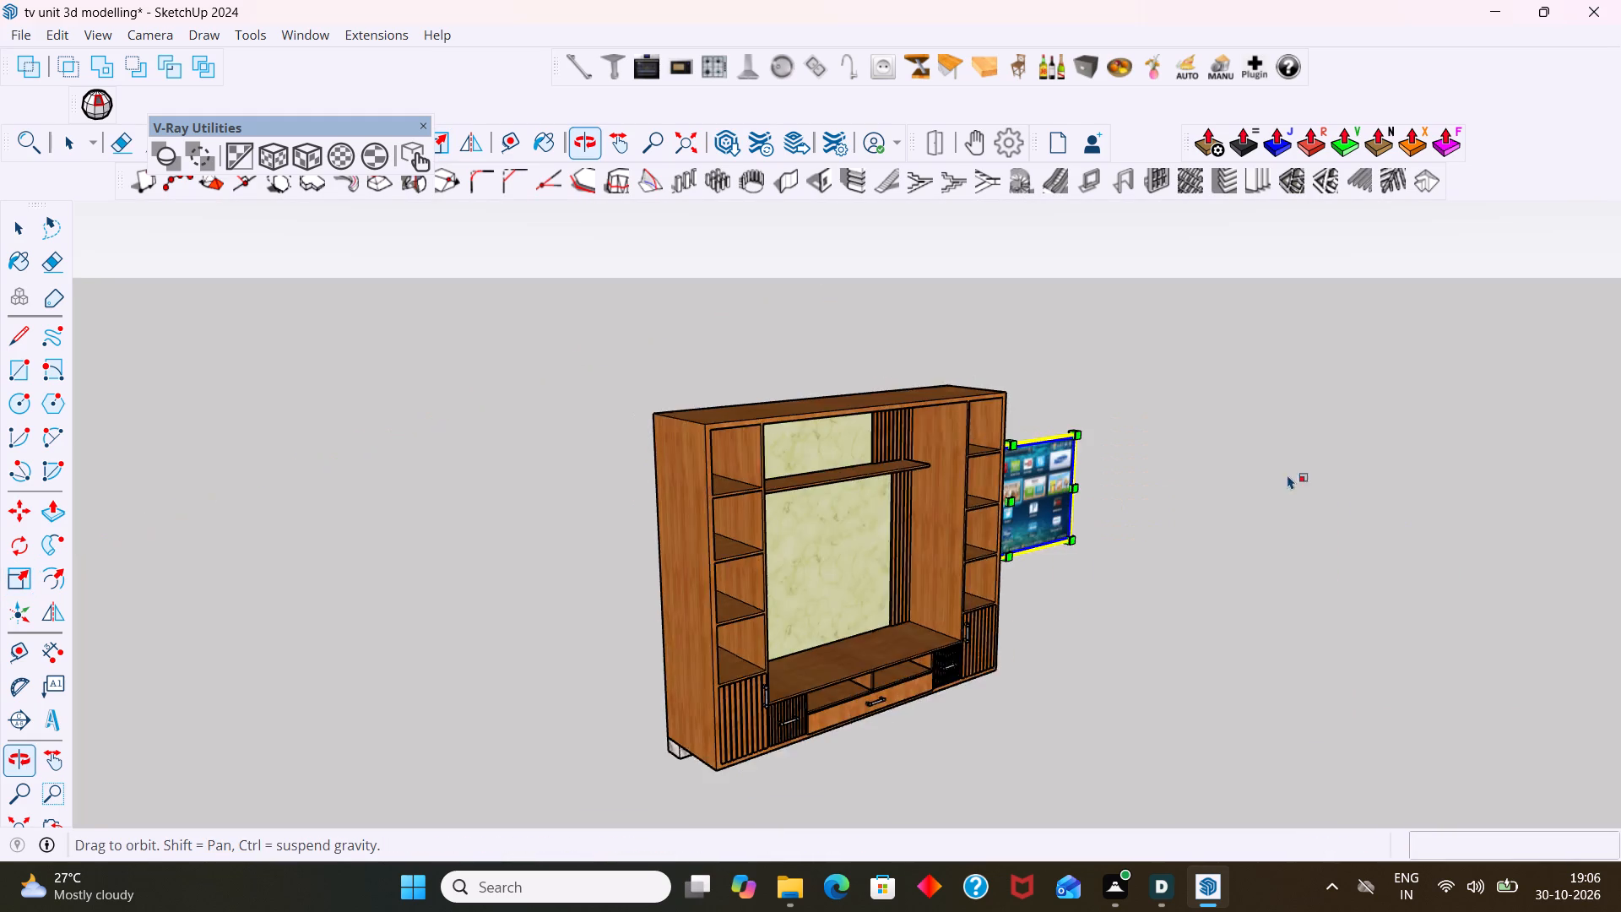
scroll(1198, 448, up, 6)
middle_drag(1072, 476, 680, 356)
scroll(830, 377, down, 3)
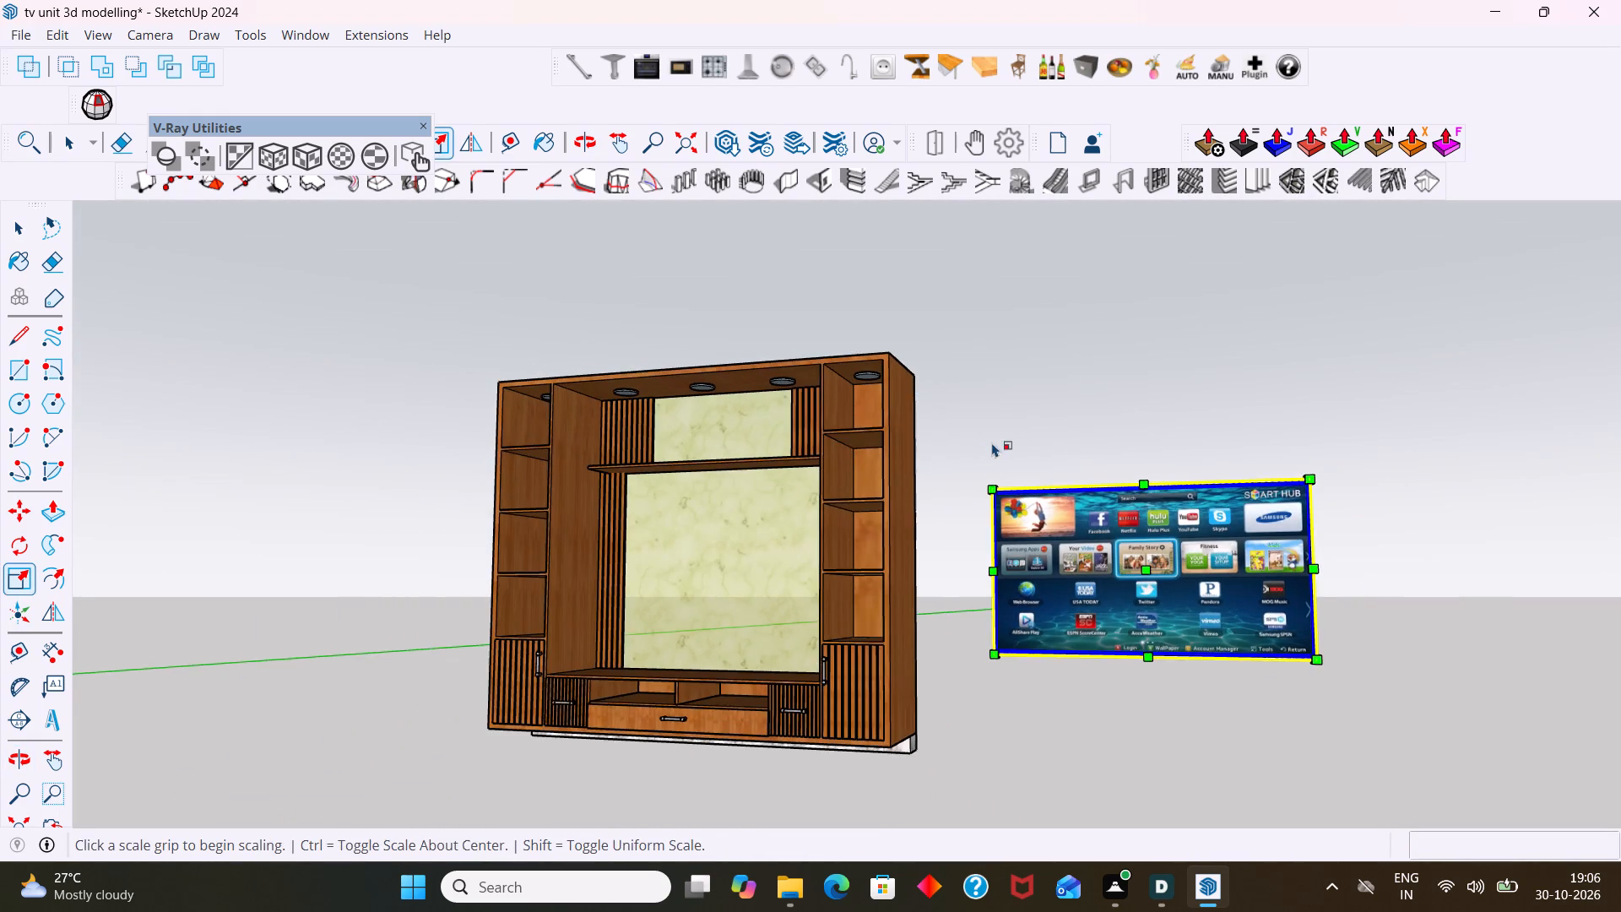
shift+middle_drag(1013, 430, 716, 301)
middle_drag(1001, 464, 719, 504)
scroll(995, 450, up, 5)
middle_drag(938, 406, 910, 445)
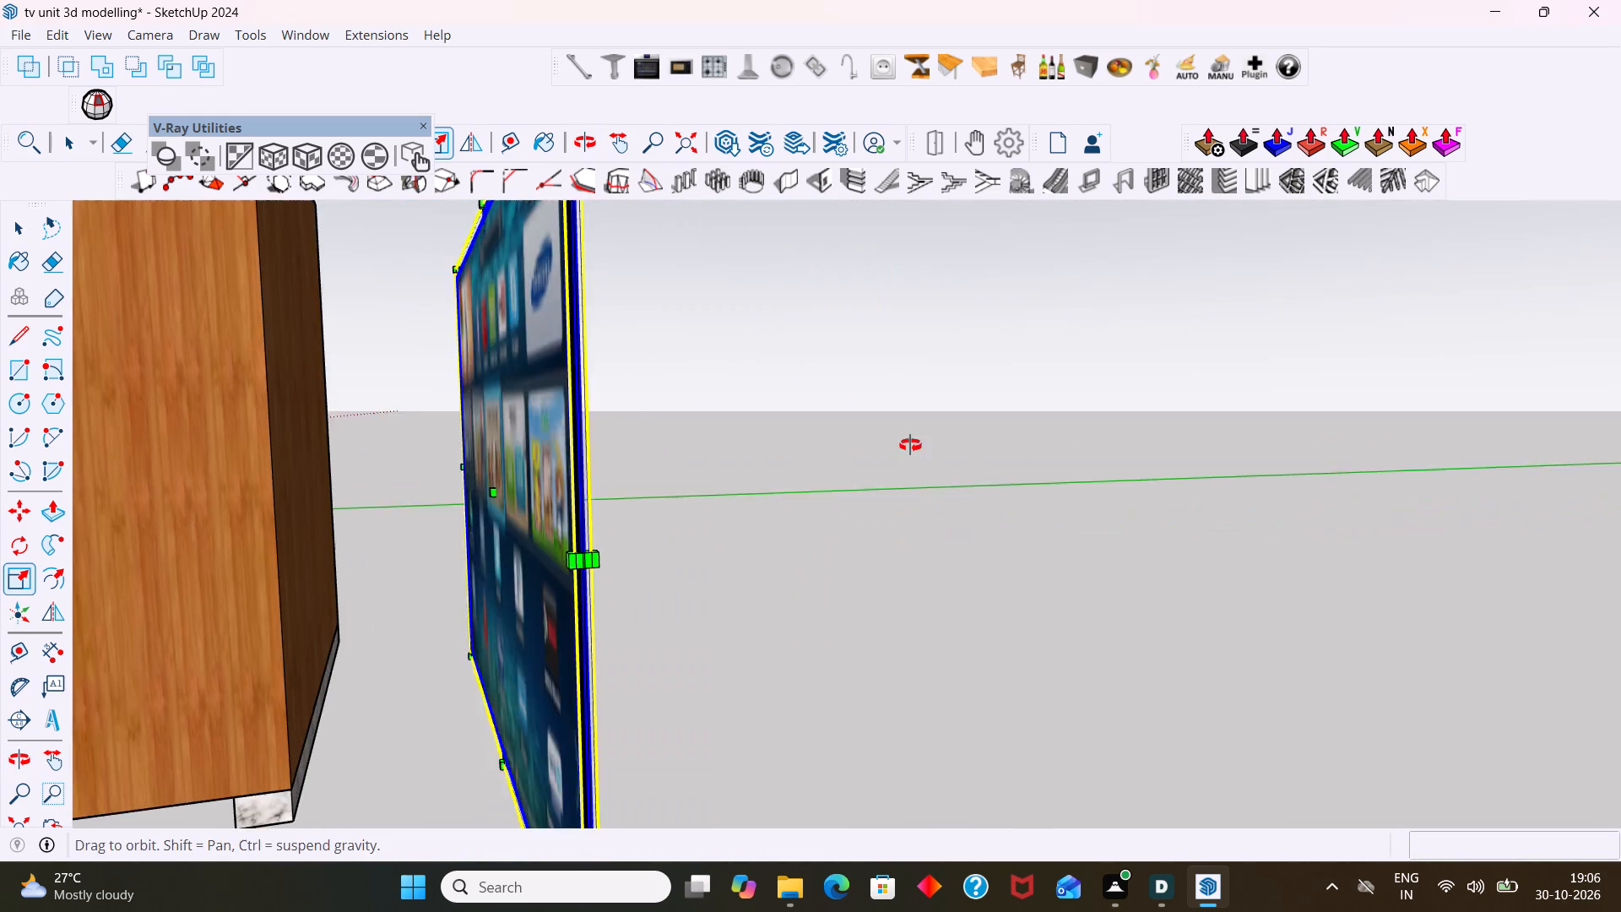
middle_drag(910, 445, 893, 458)
scroll(418, 734, up, 4)
scroll(465, 716, down, 6)
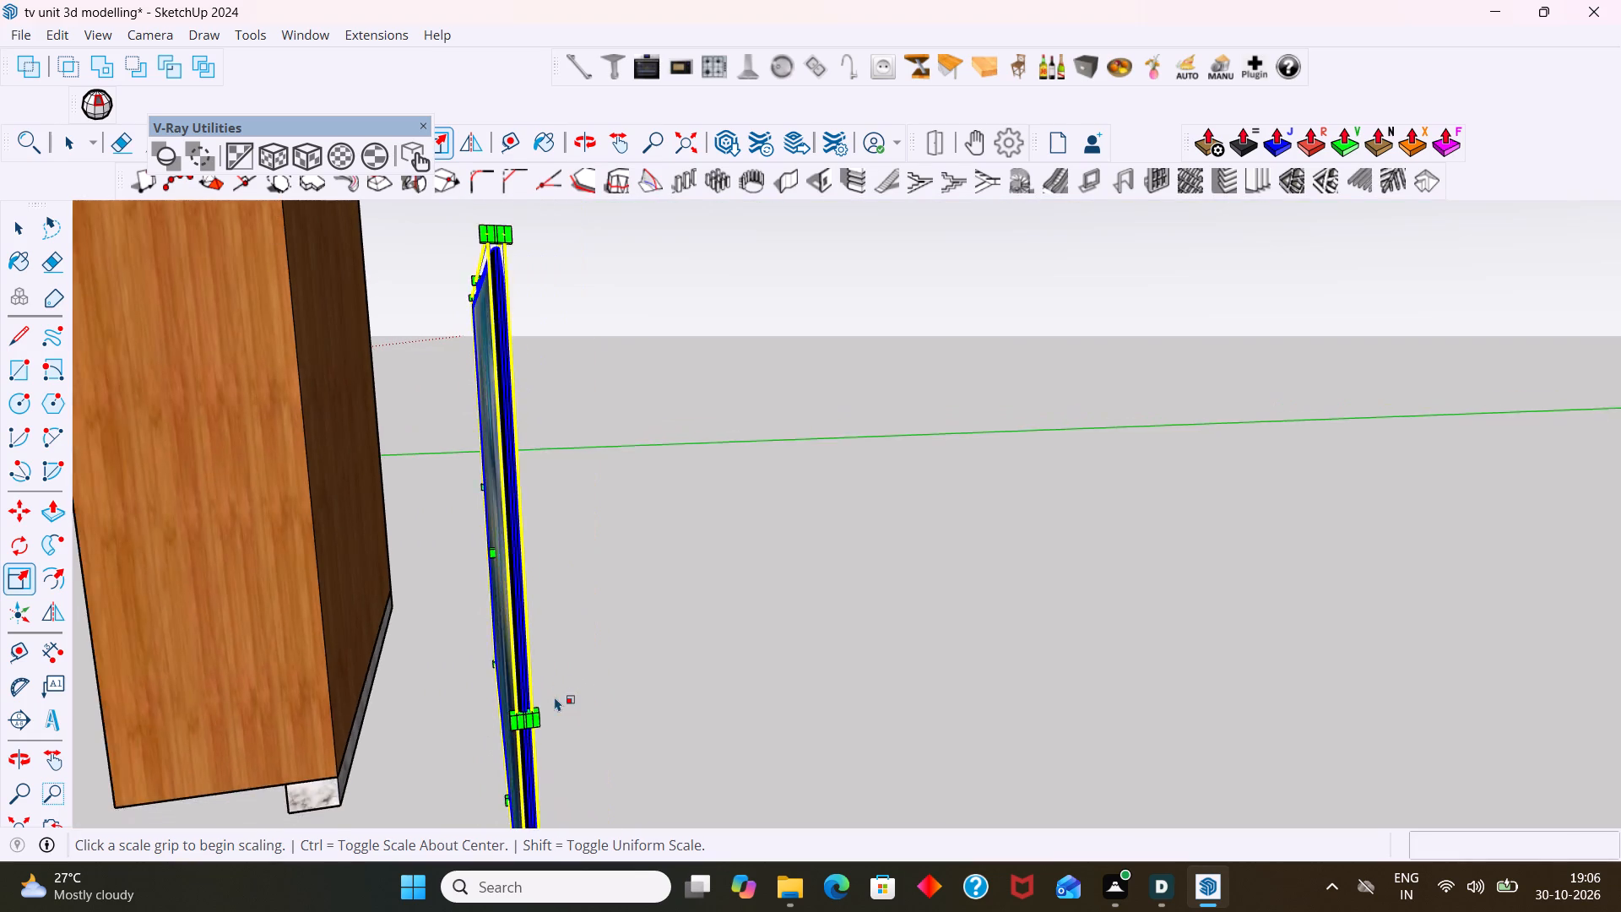
shift+middle_drag(568, 686, 618, 524)
scroll(612, 536, up, 4)
scroll(509, 539, down, 3)
scroll(437, 540, up, 2)
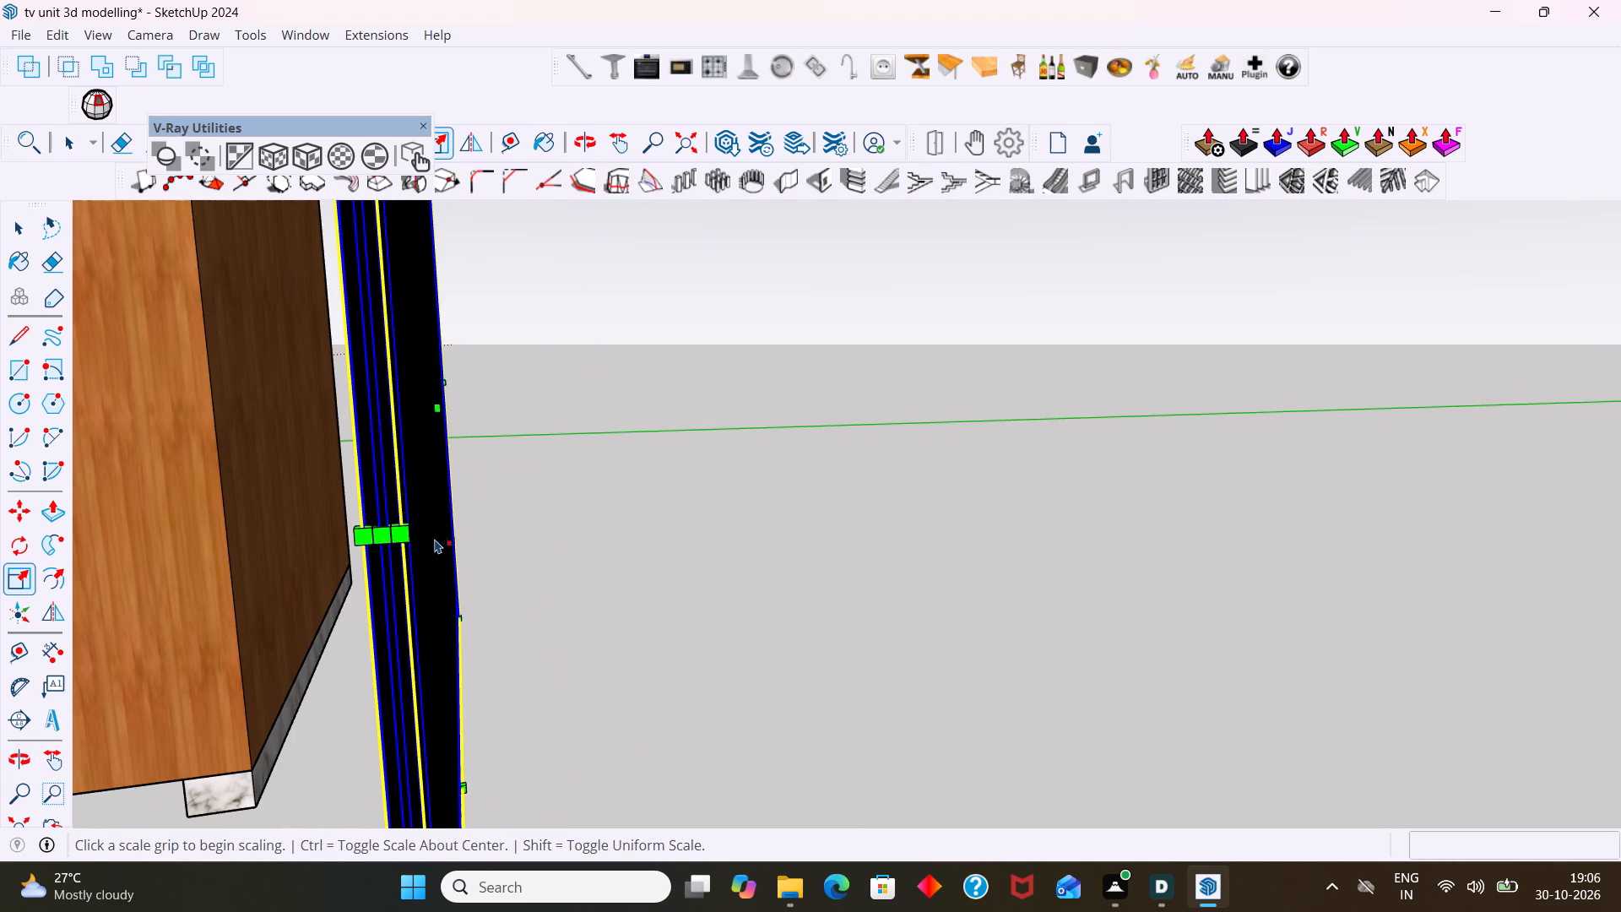
click(377, 529)
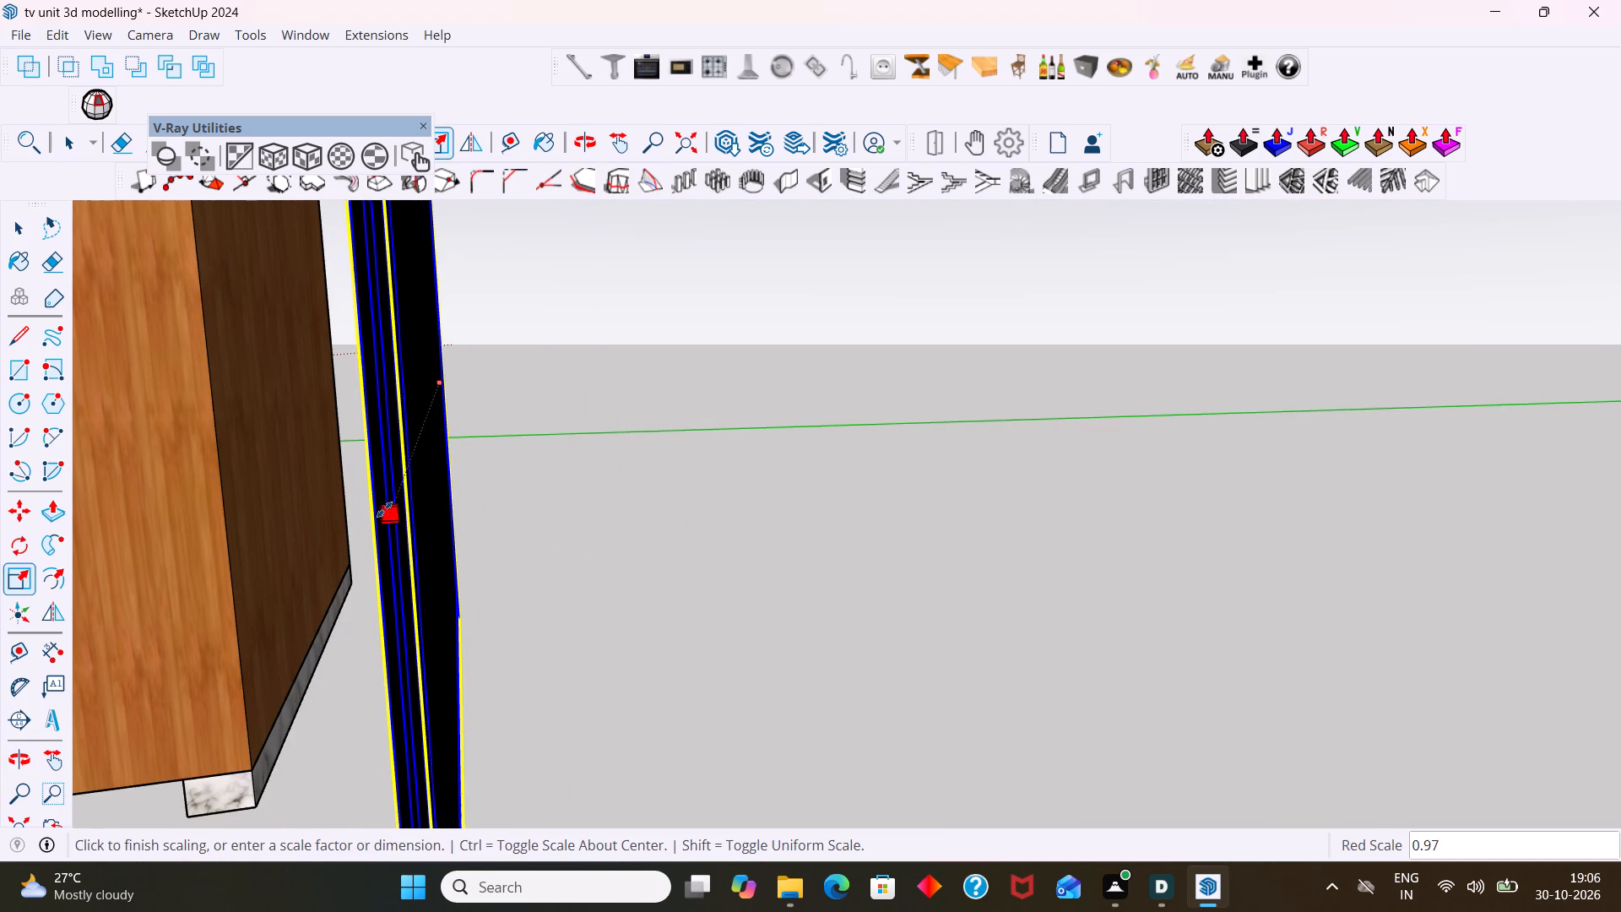
click(398, 456)
Scale the television's height along the blue axis from its top middle grip to a factor of about 0.6.
scroll(403, 458, down, 2)
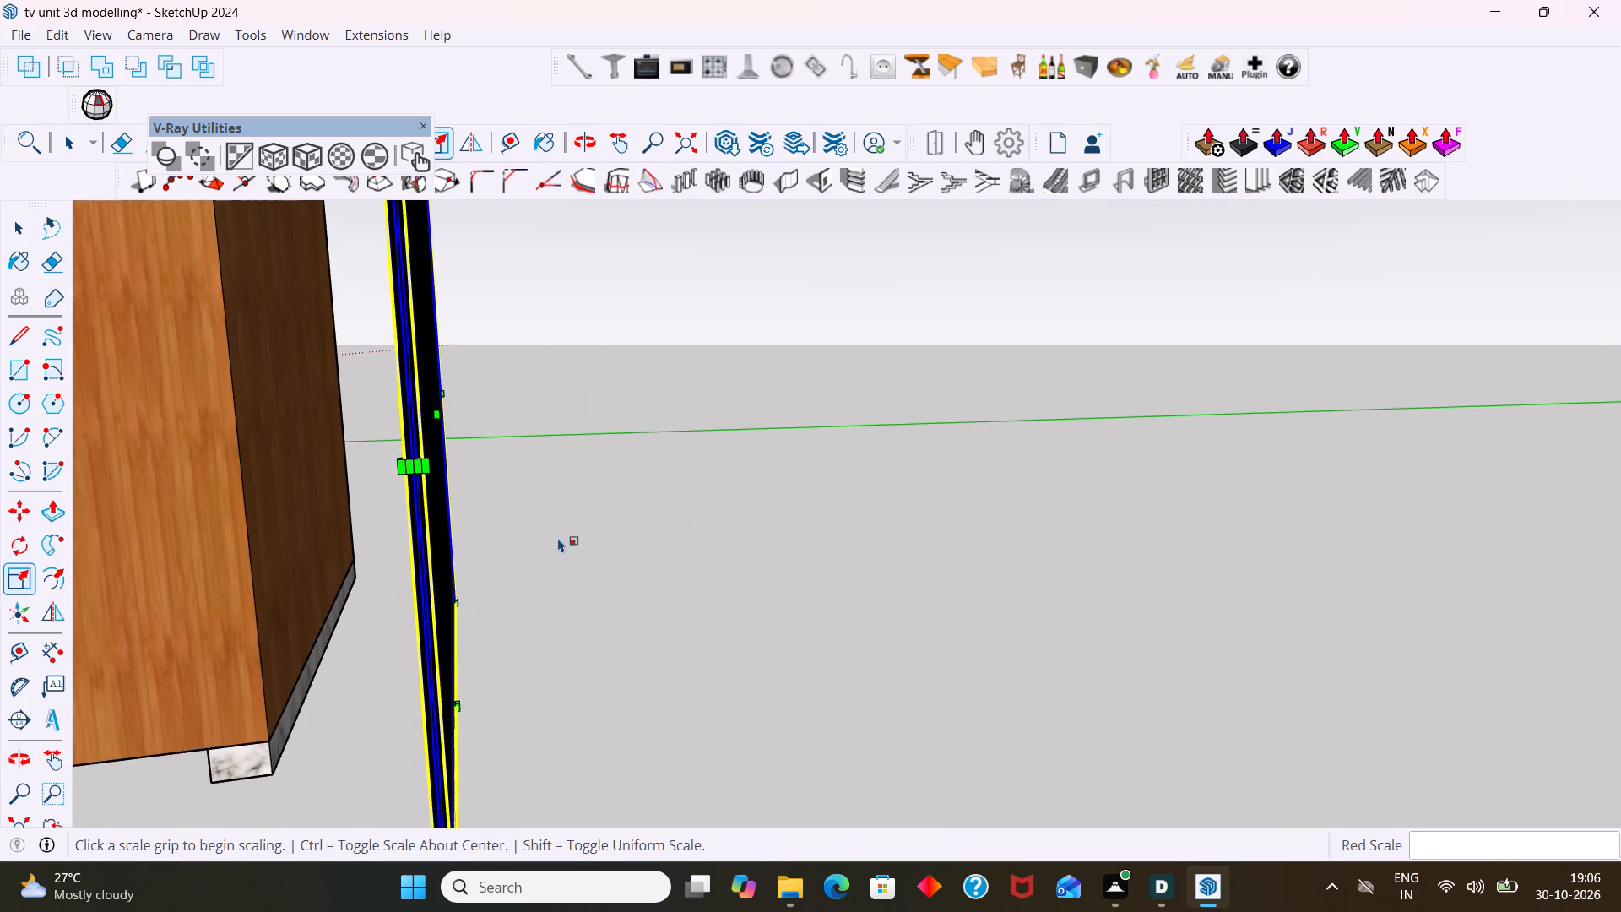
scroll(558, 538, down, 5)
middle_drag(572, 540, 849, 610)
shift+middle_drag(853, 595, 773, 426)
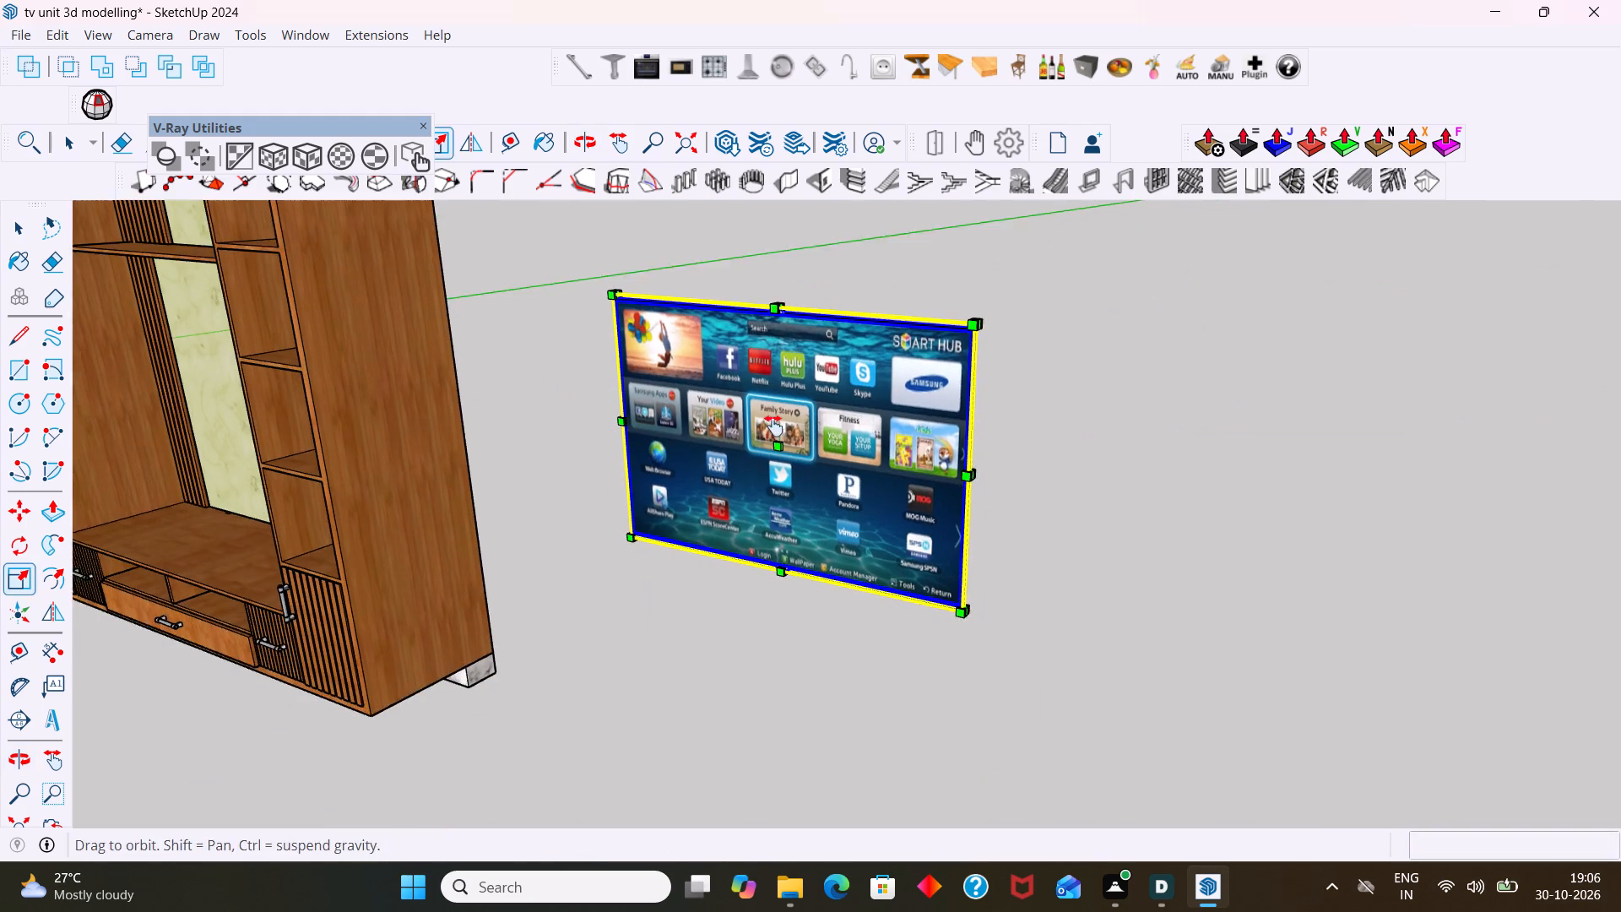
shift+middle_drag(773, 426, 770, 421)
scroll(785, 415, up, 3)
middle_drag(982, 475, 1054, 721)
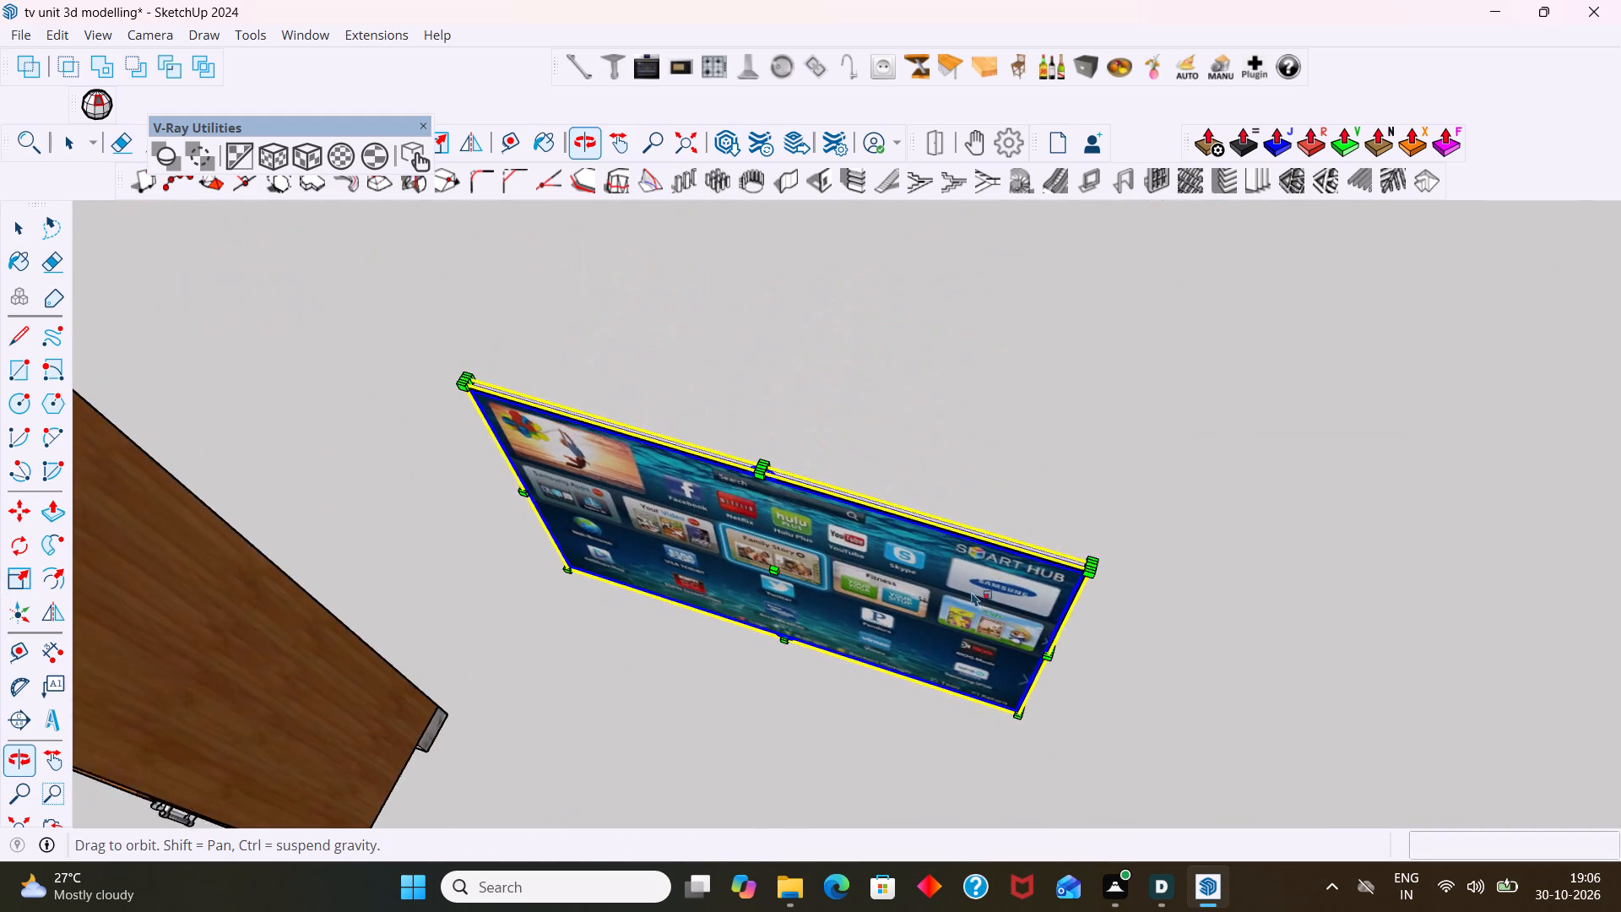
scroll(911, 504, up, 8)
scroll(667, 415, up, 5)
middle_drag(676, 428, 663, 520)
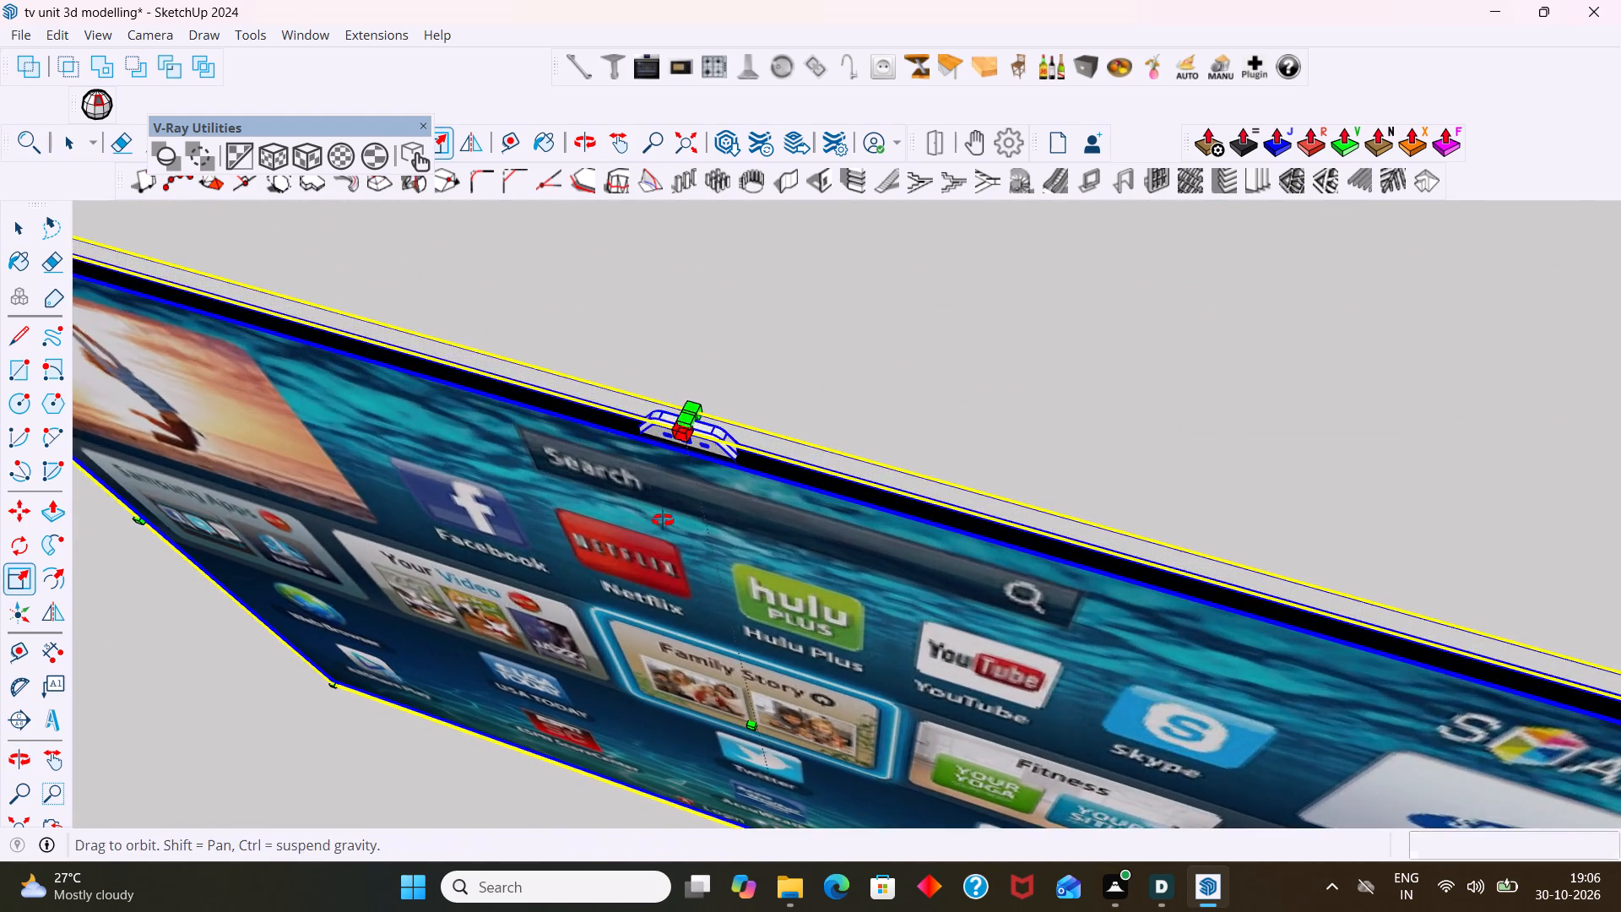
middle_drag(663, 520, 658, 579)
scroll(697, 495, up, 6)
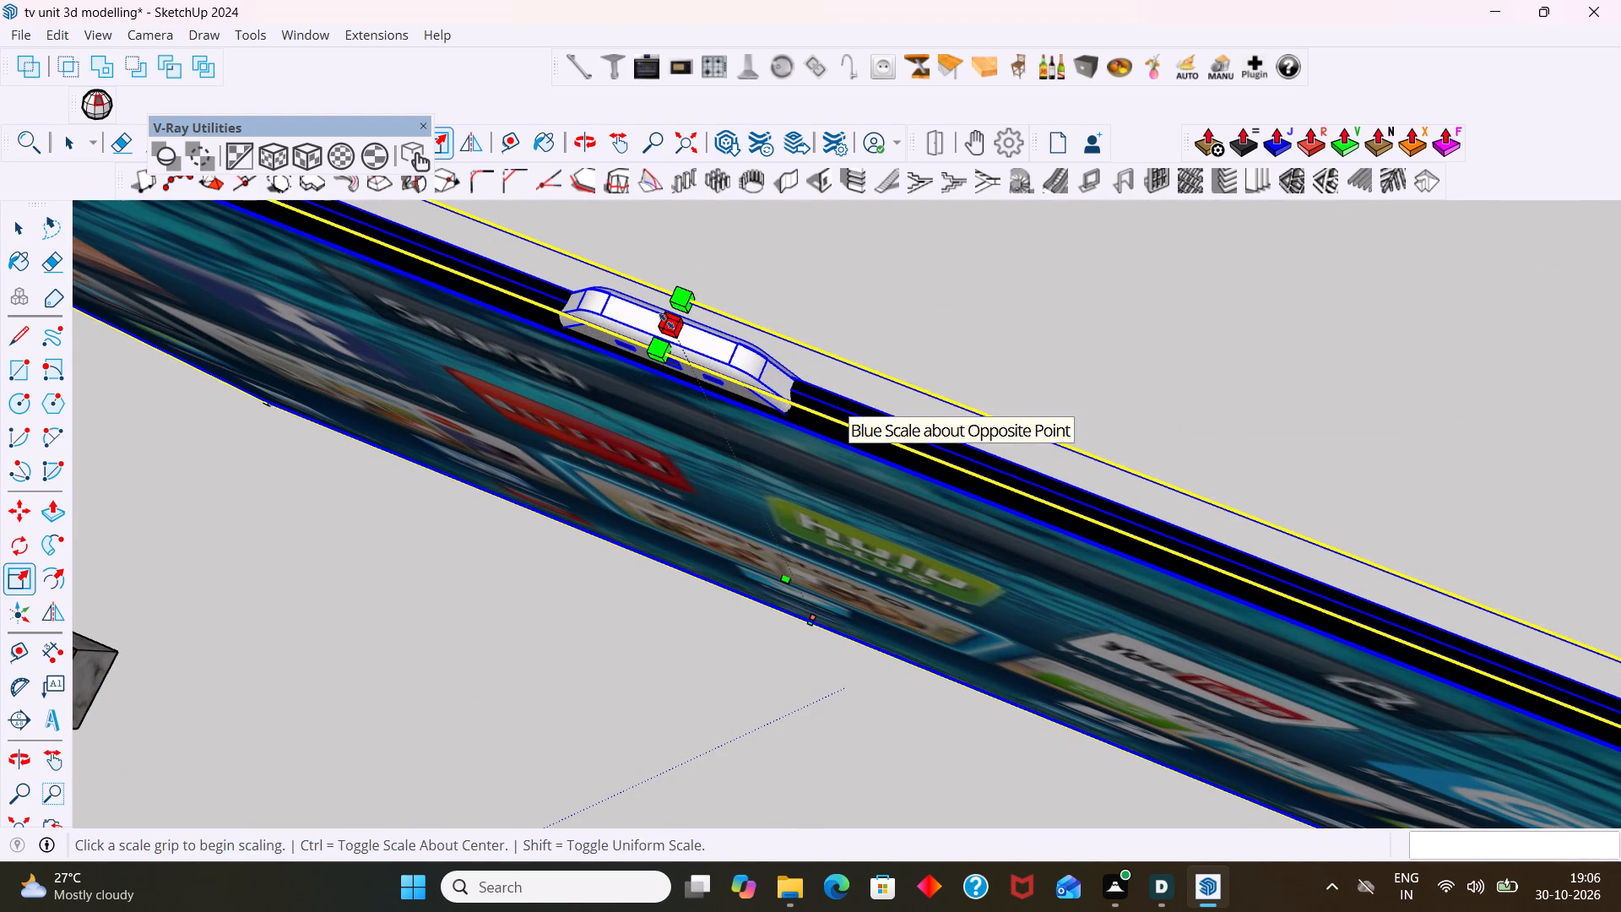
click(666, 321)
middle_drag(686, 448, 779, 236)
scroll(726, 483, down, 2)
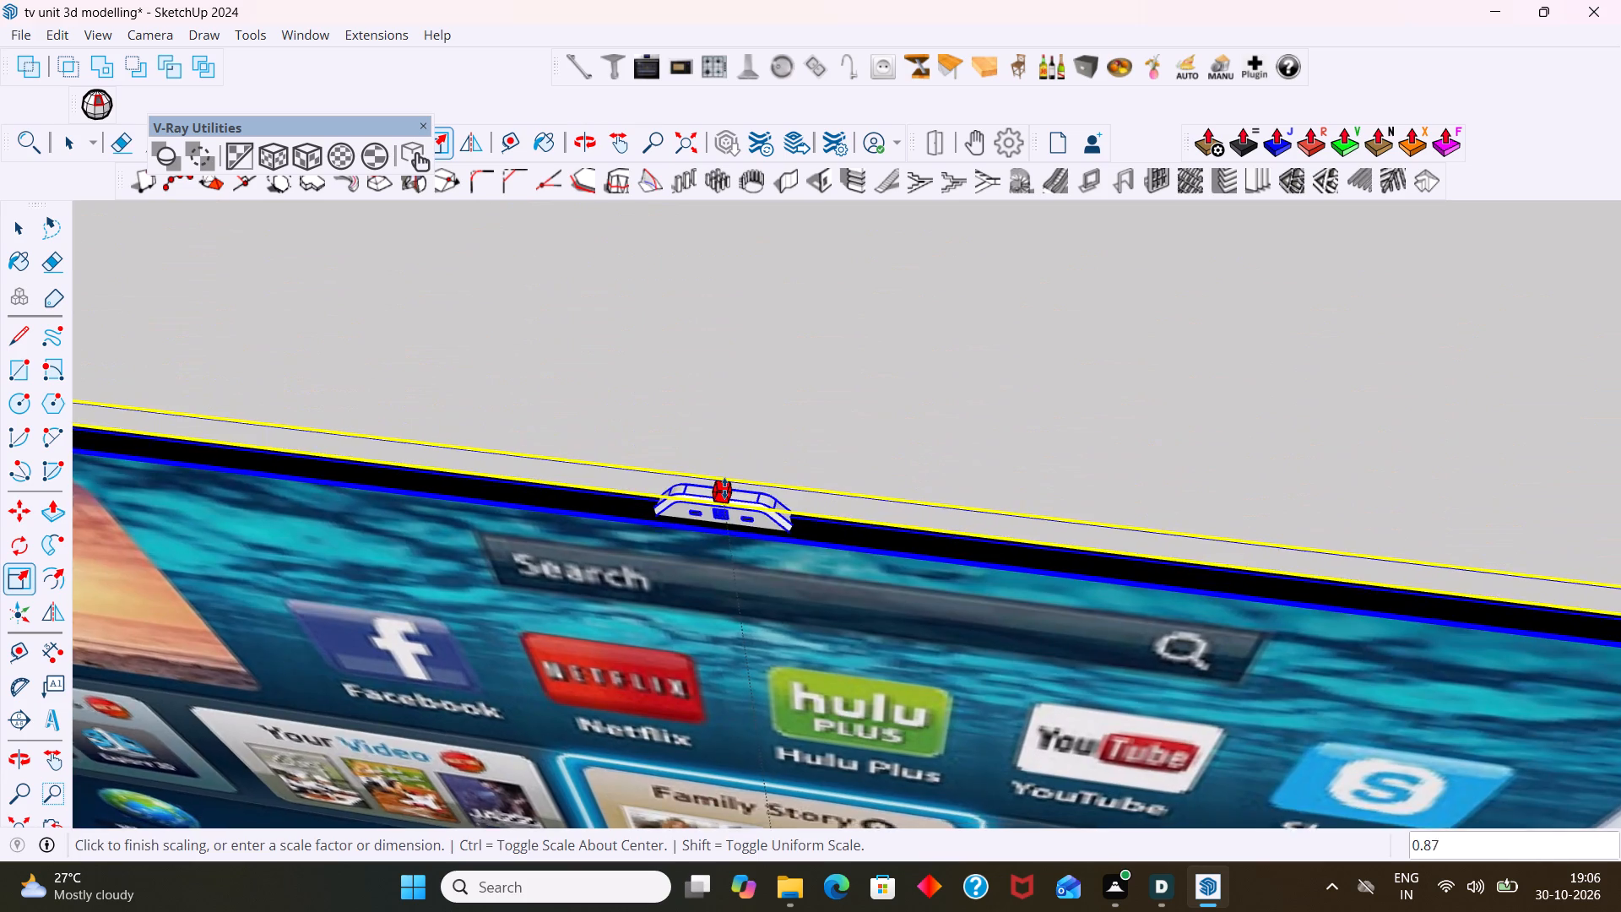
scroll(724, 488, down, 1)
shift+middle_drag(724, 473, 762, 308)
scroll(762, 307, down, 6)
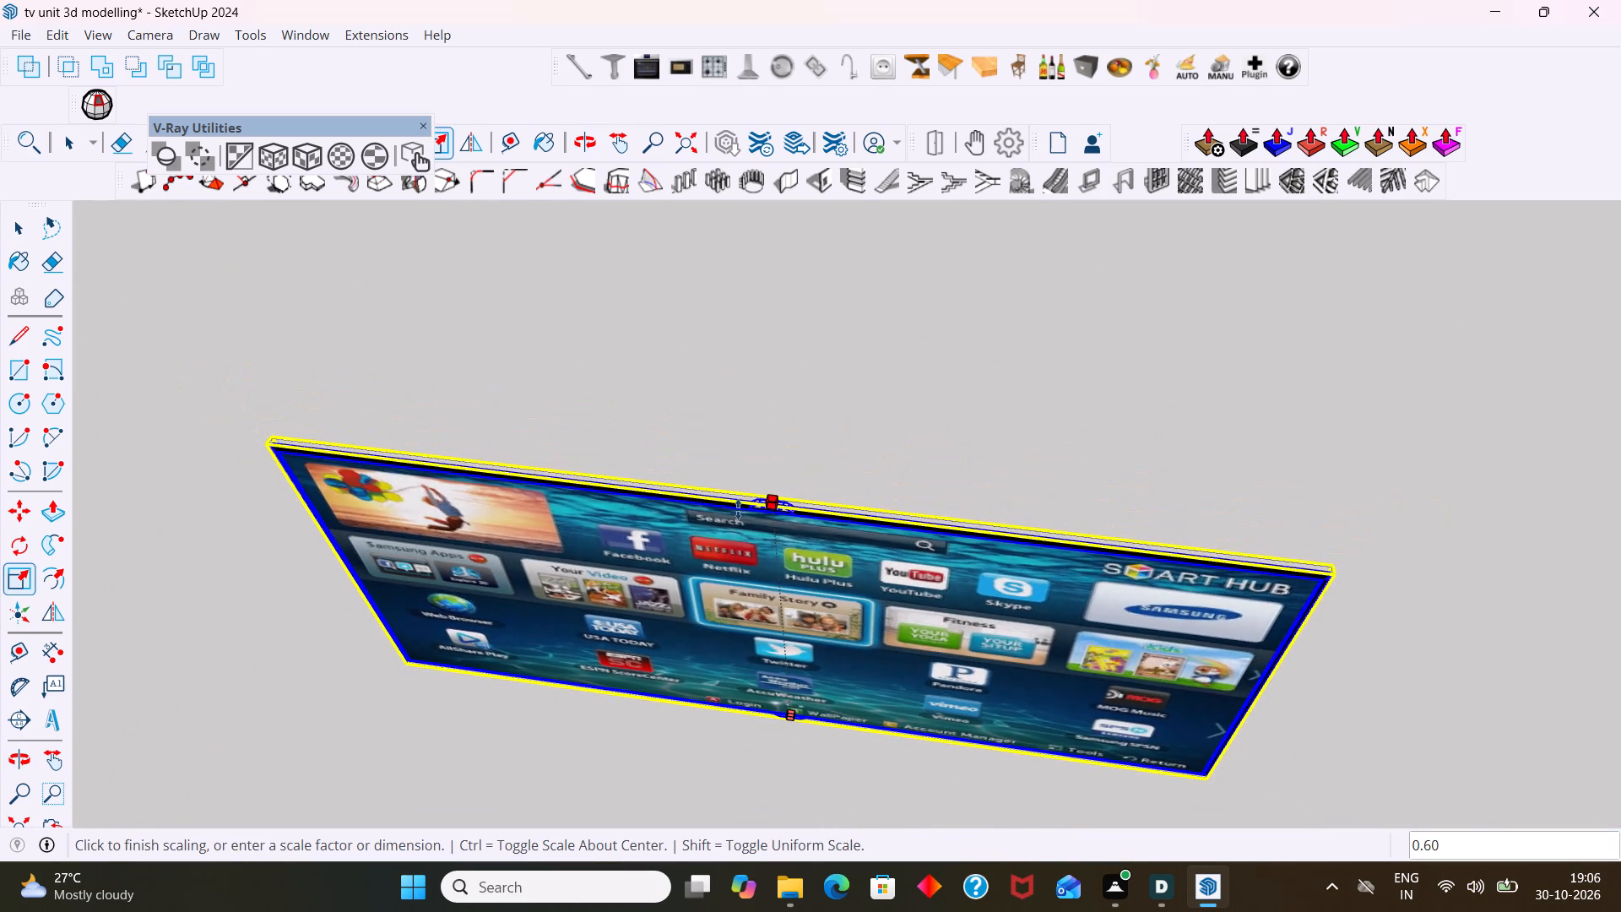
click(739, 497)
Scale the television's width along the red axis from its side edge nearest the TV unit to about 0.58, and deselect it.
middle_drag(569, 665, 578, 665)
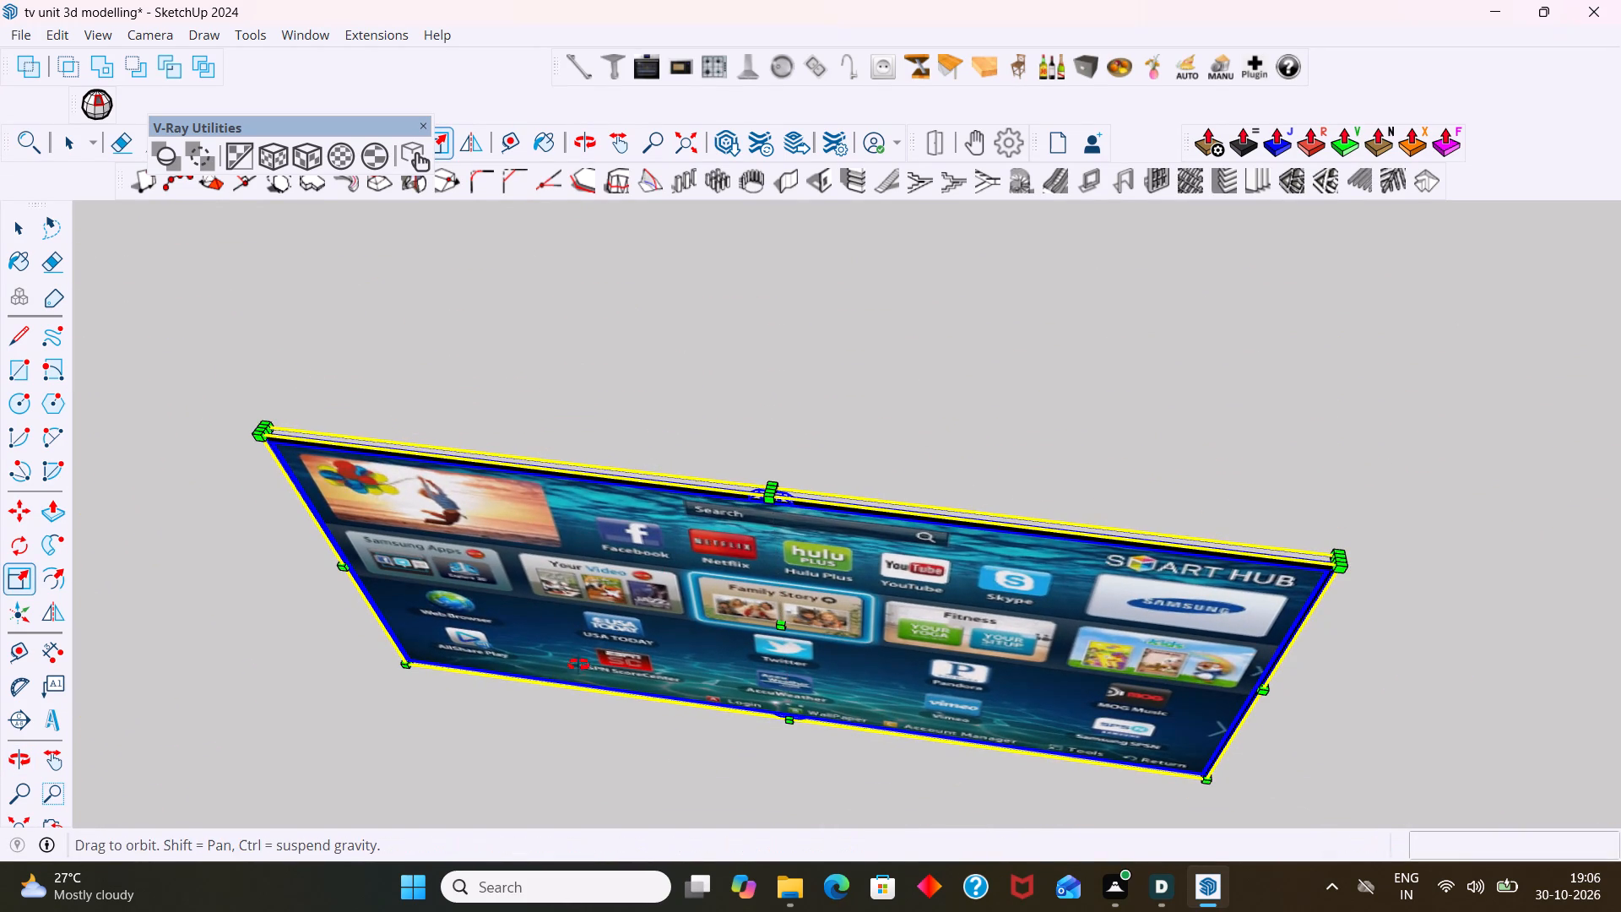
middle_drag(578, 665, 796, 626)
shift+middle_drag(800, 622, 1208, 426)
middle_drag(968, 534, 1130, 449)
middle_drag(1042, 467, 876, 460)
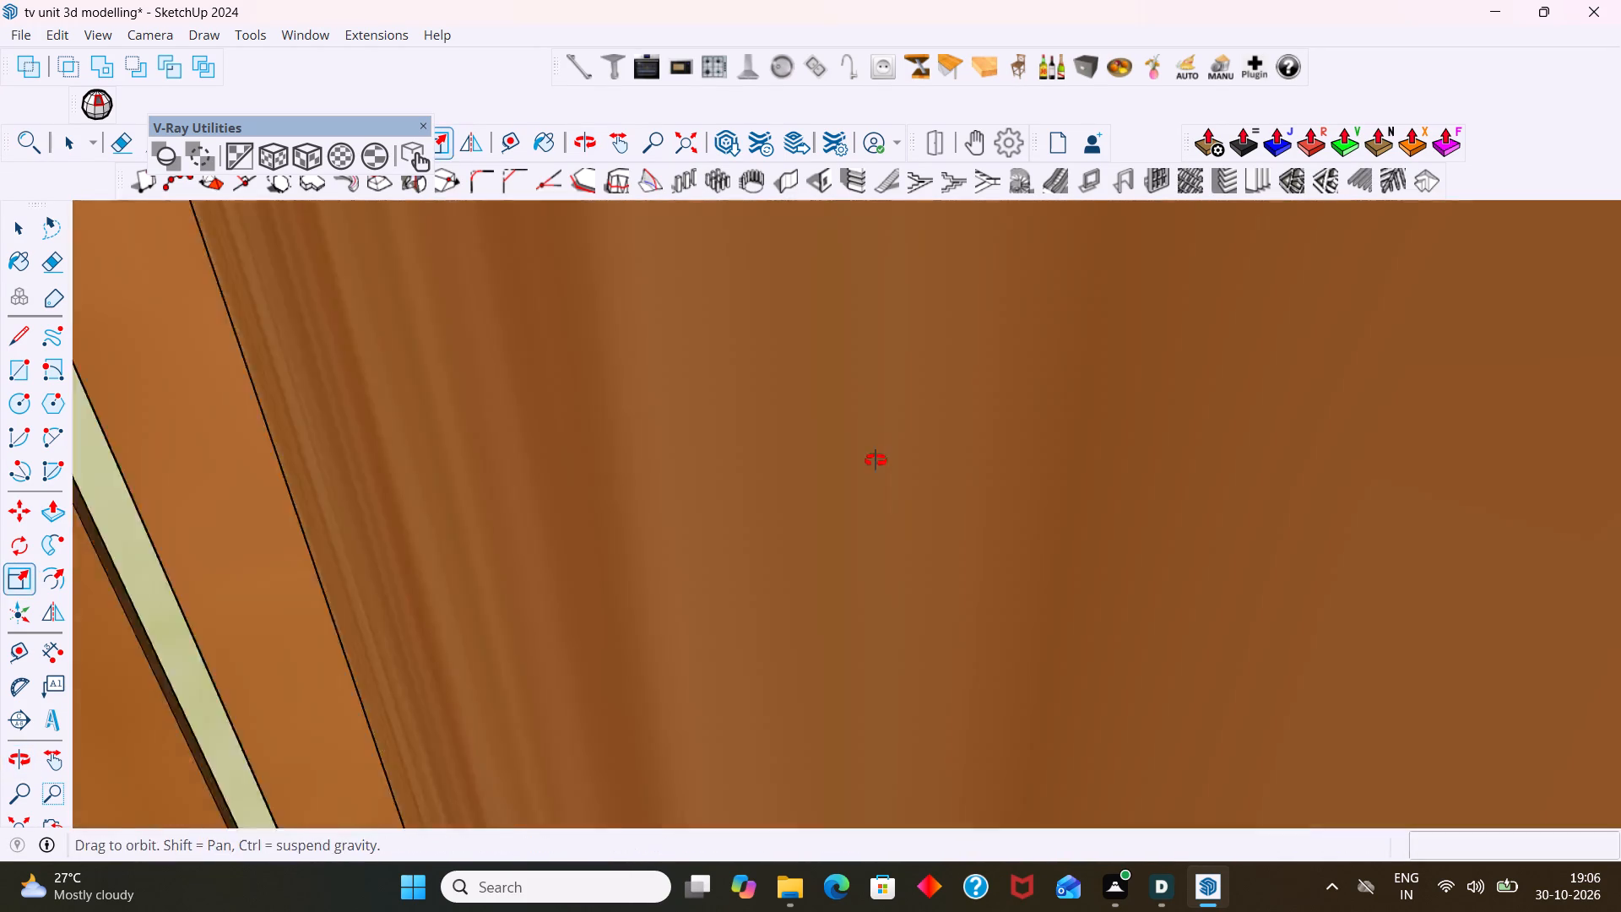
middle_drag(876, 460, 802, 456)
scroll(856, 449, down, 20)
scroll(856, 449, down, 9)
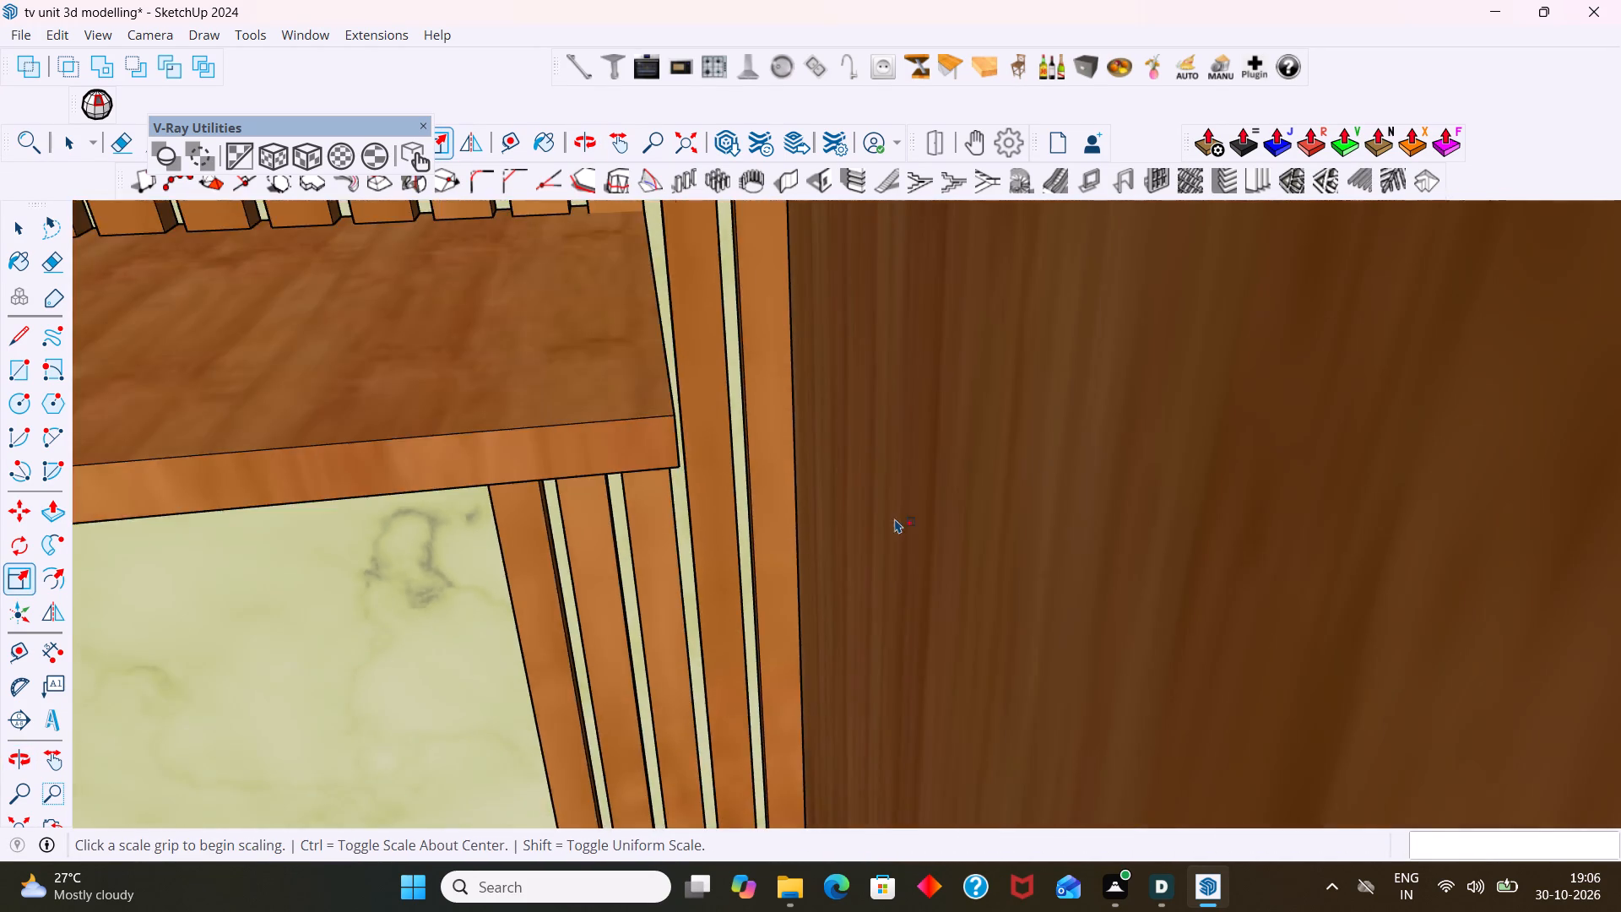
scroll(895, 518, down, 18)
shift+middle_drag(1370, 688, 908, 632)
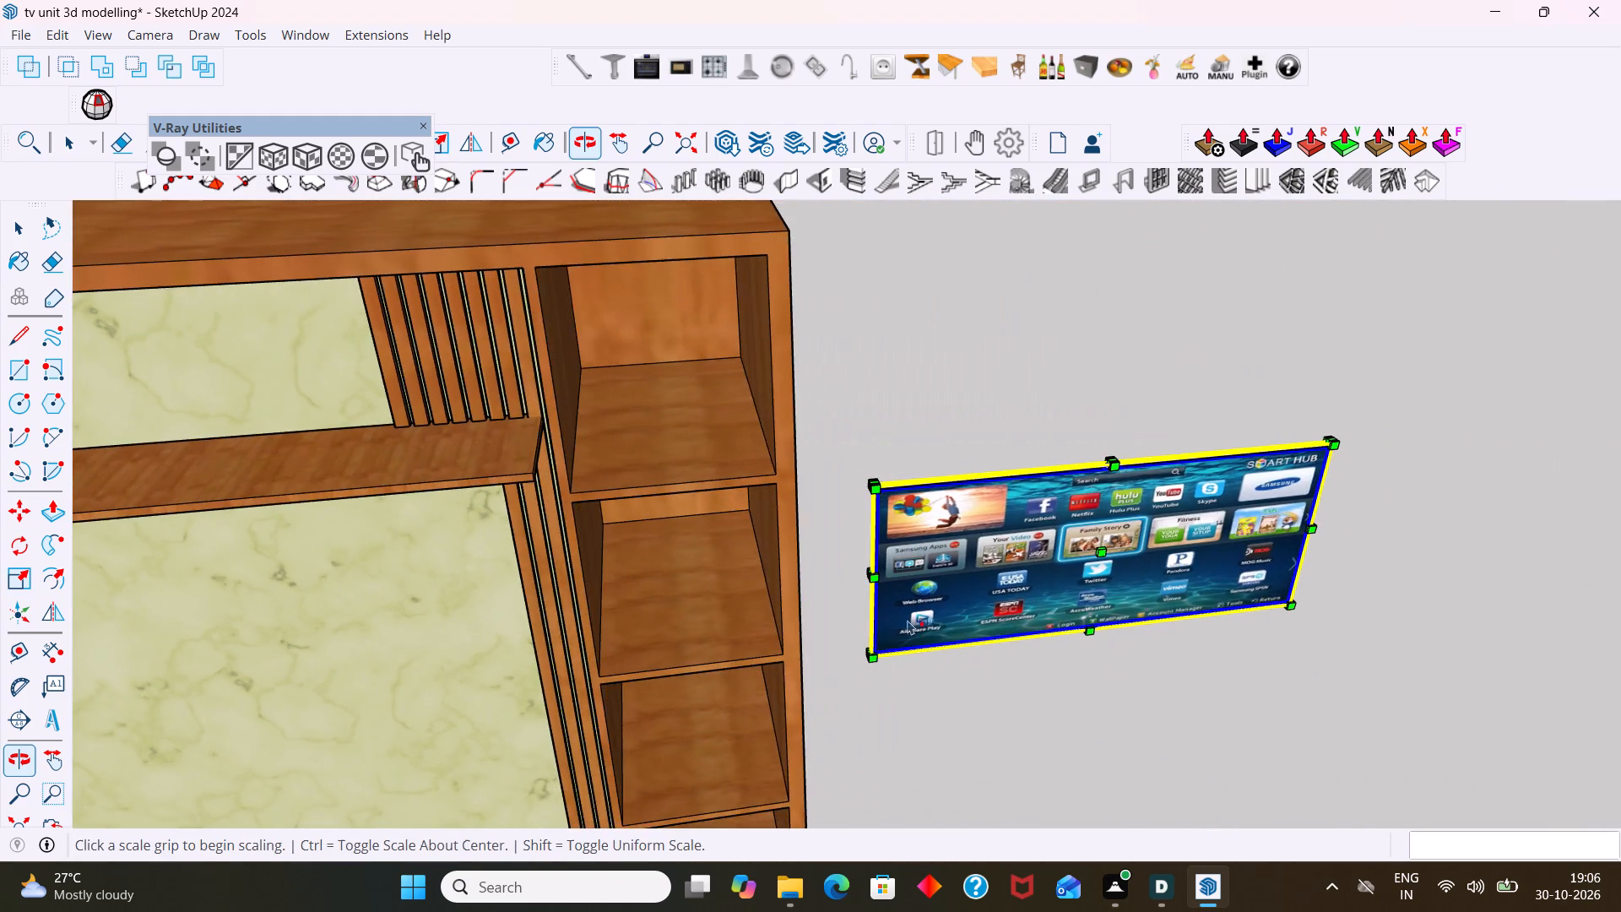
scroll(884, 586, up, 9)
middle_drag(869, 574, 869, 552)
scroll(848, 579, up, 5)
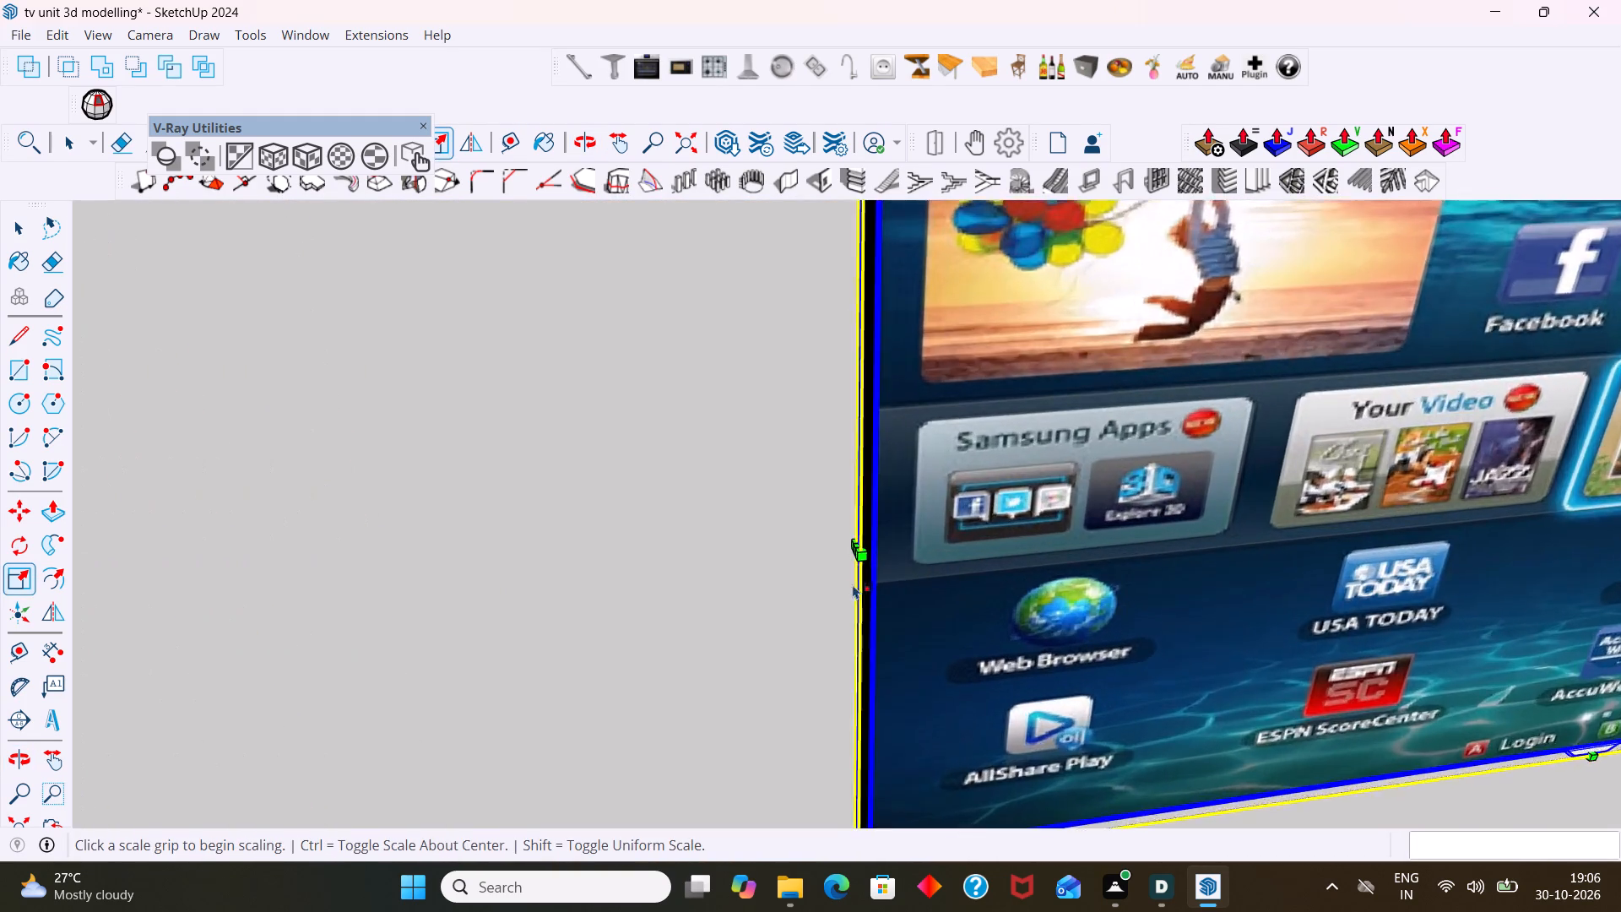
scroll(853, 584, up, 5)
middle_drag(856, 536, 887, 552)
scroll(874, 522, up, 5)
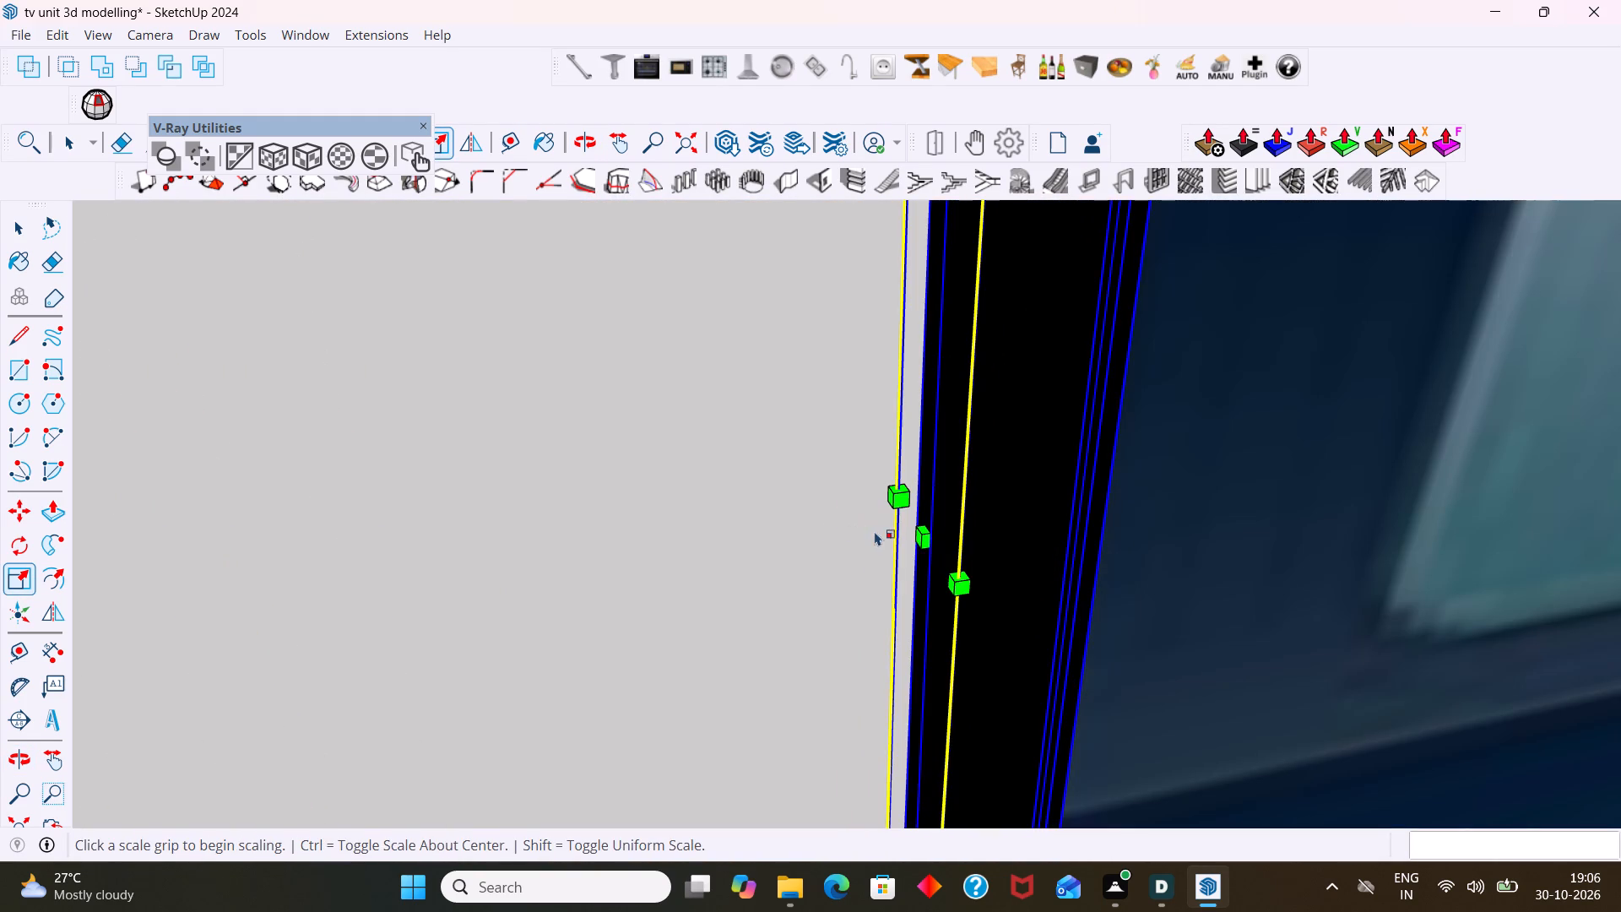
click(924, 540)
scroll(1084, 513, down, 5)
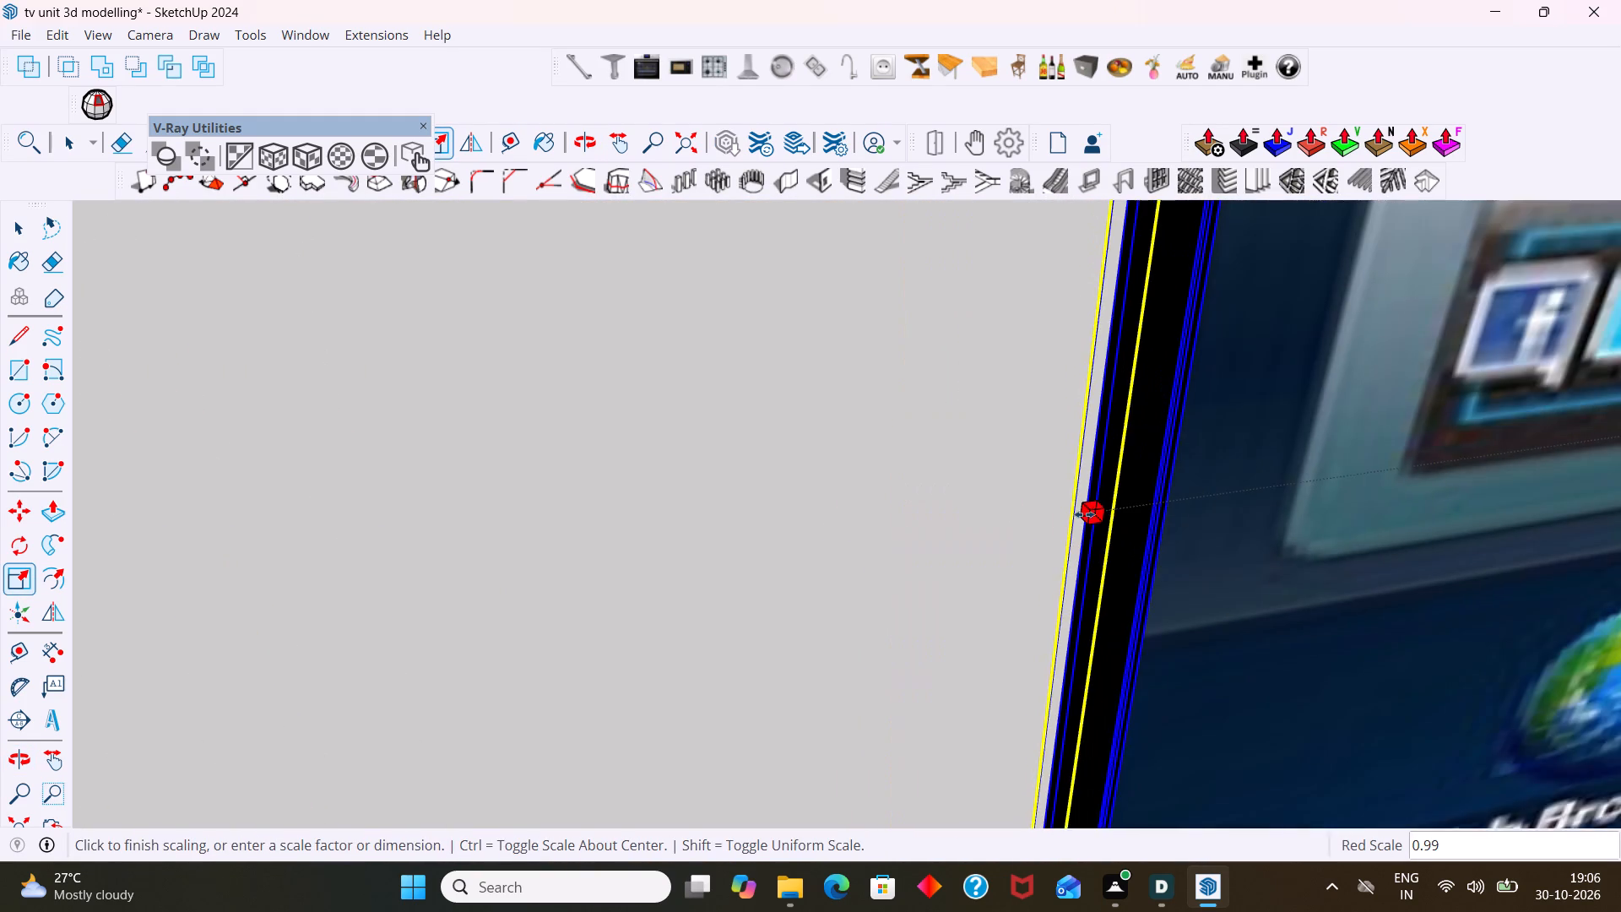
scroll(1084, 514, down, 7)
scroll(1206, 502, down, 15)
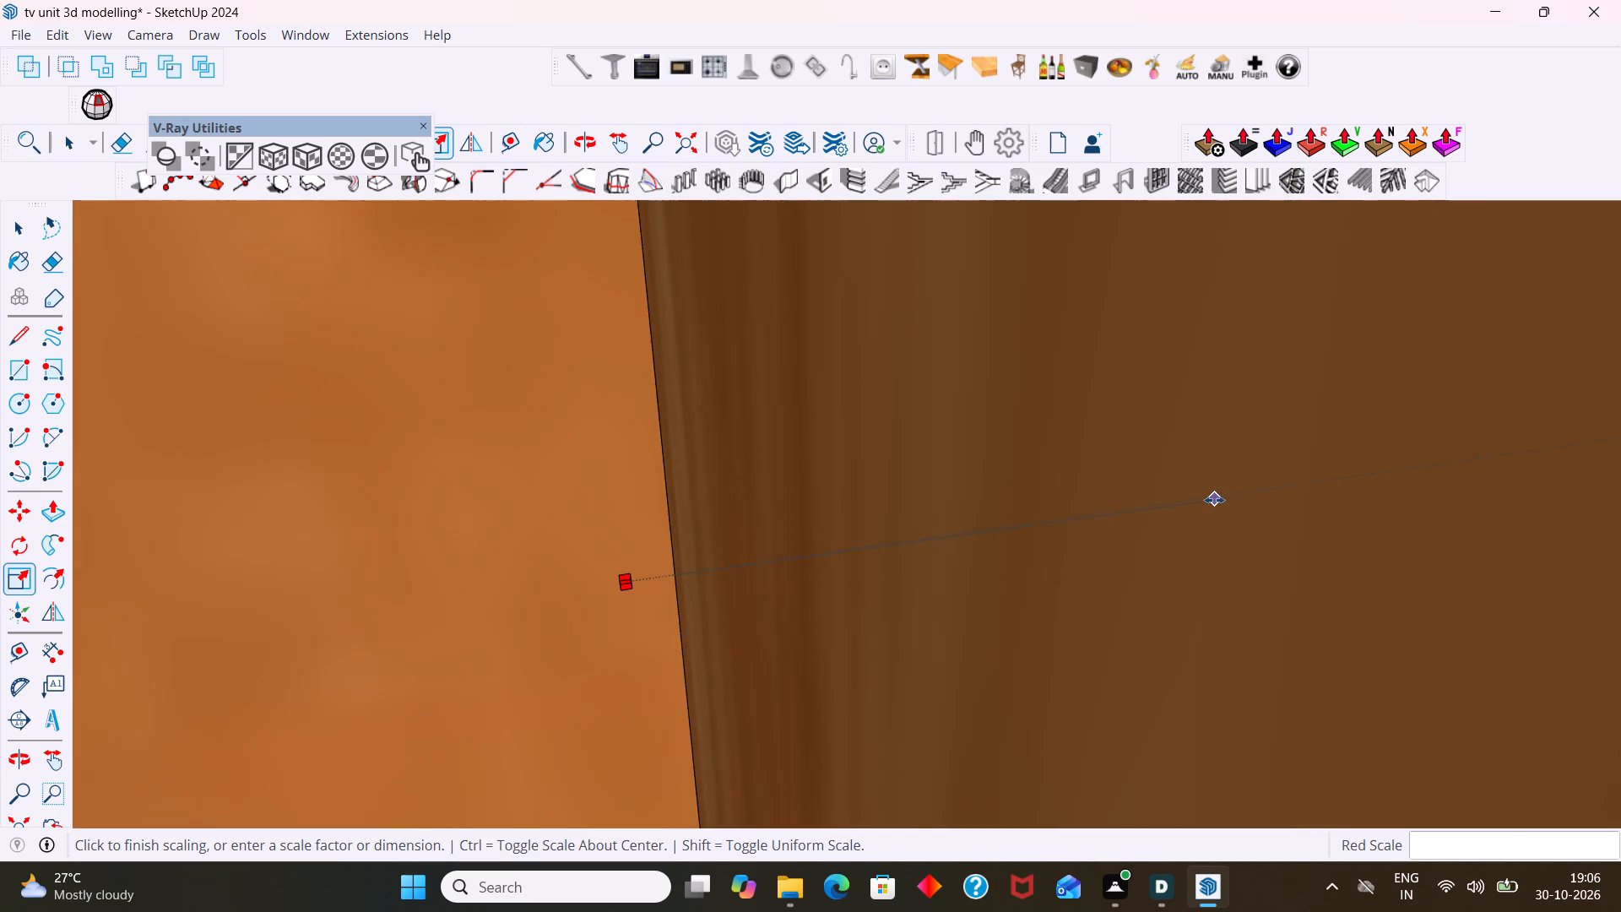
scroll(1214, 500, down, 5)
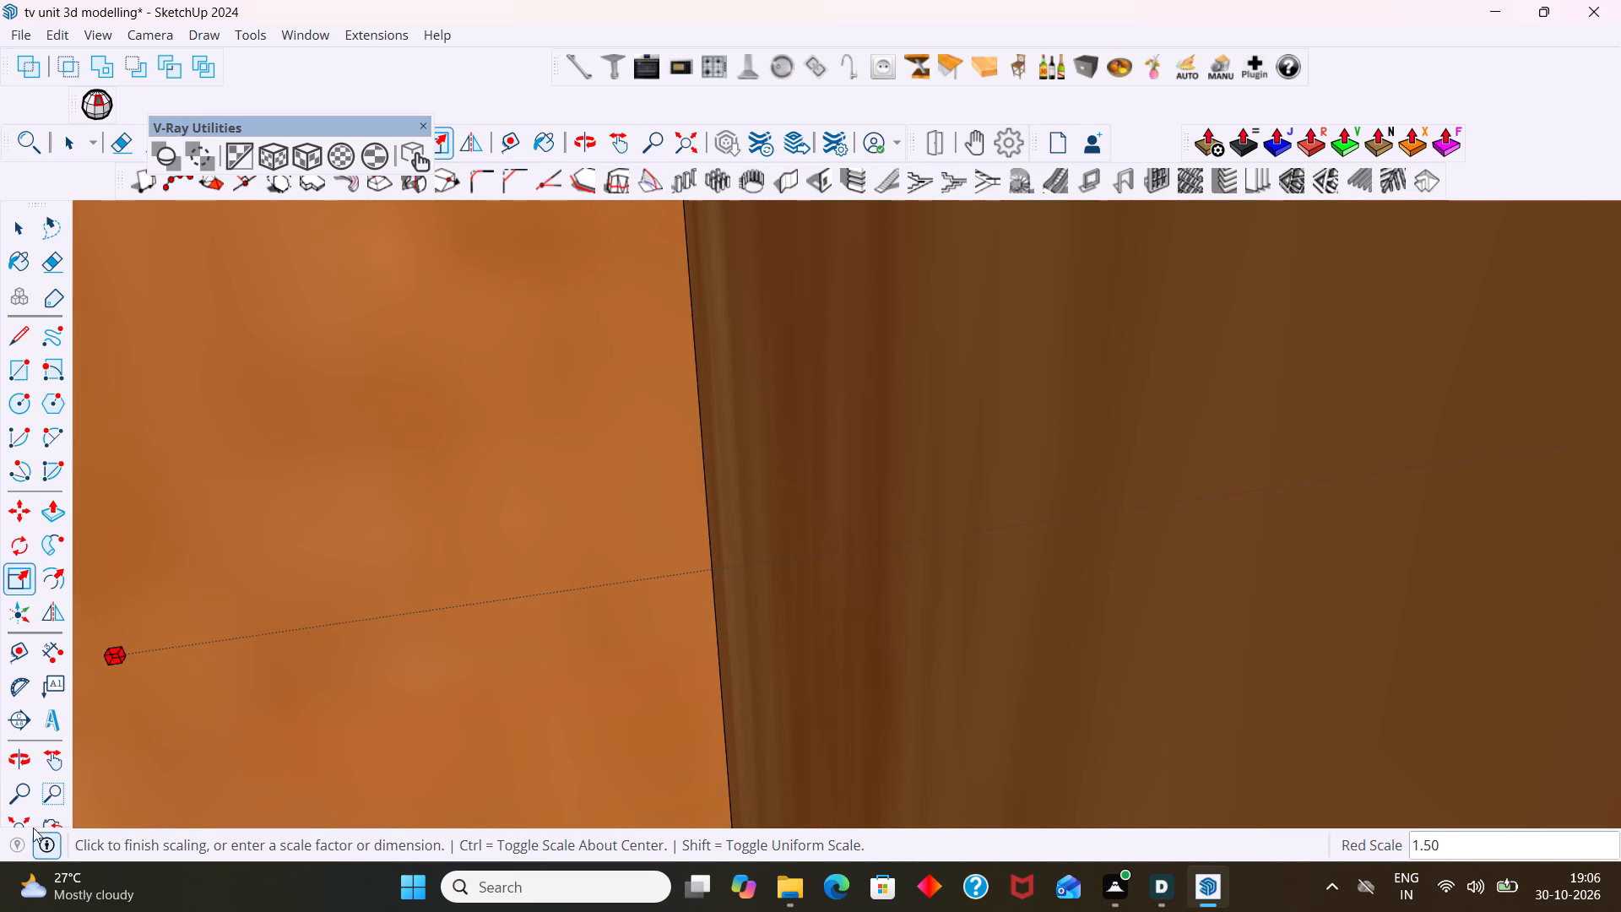
click(27, 821)
scroll(601, 759, down, 3)
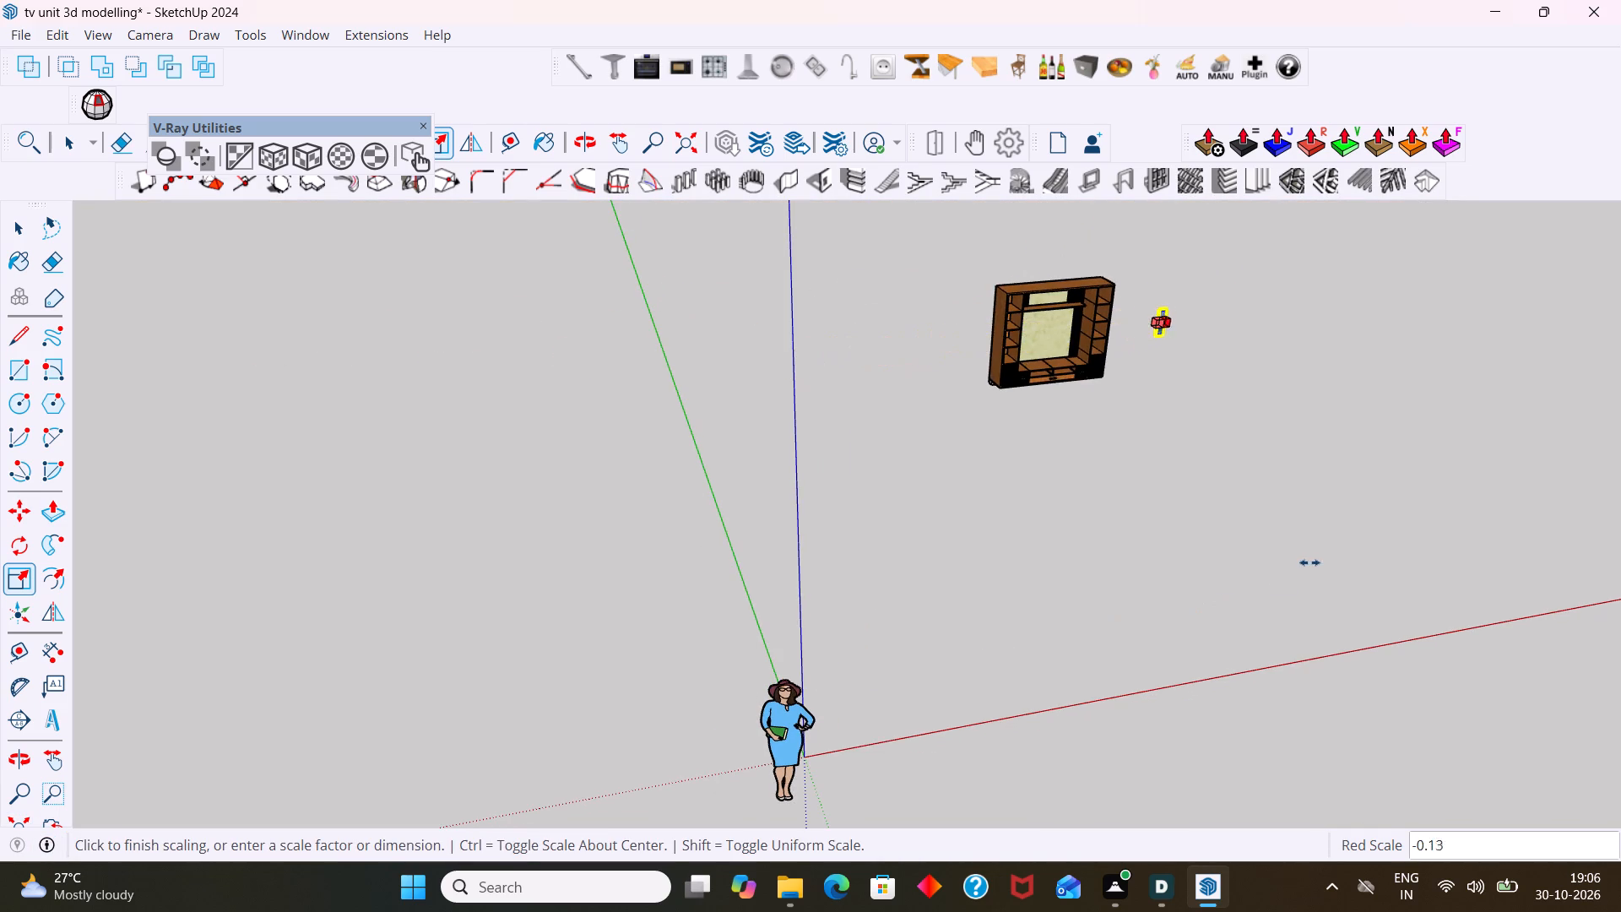
middle_drag(1304, 553, 936, 589)
scroll(1233, 501, up, 6)
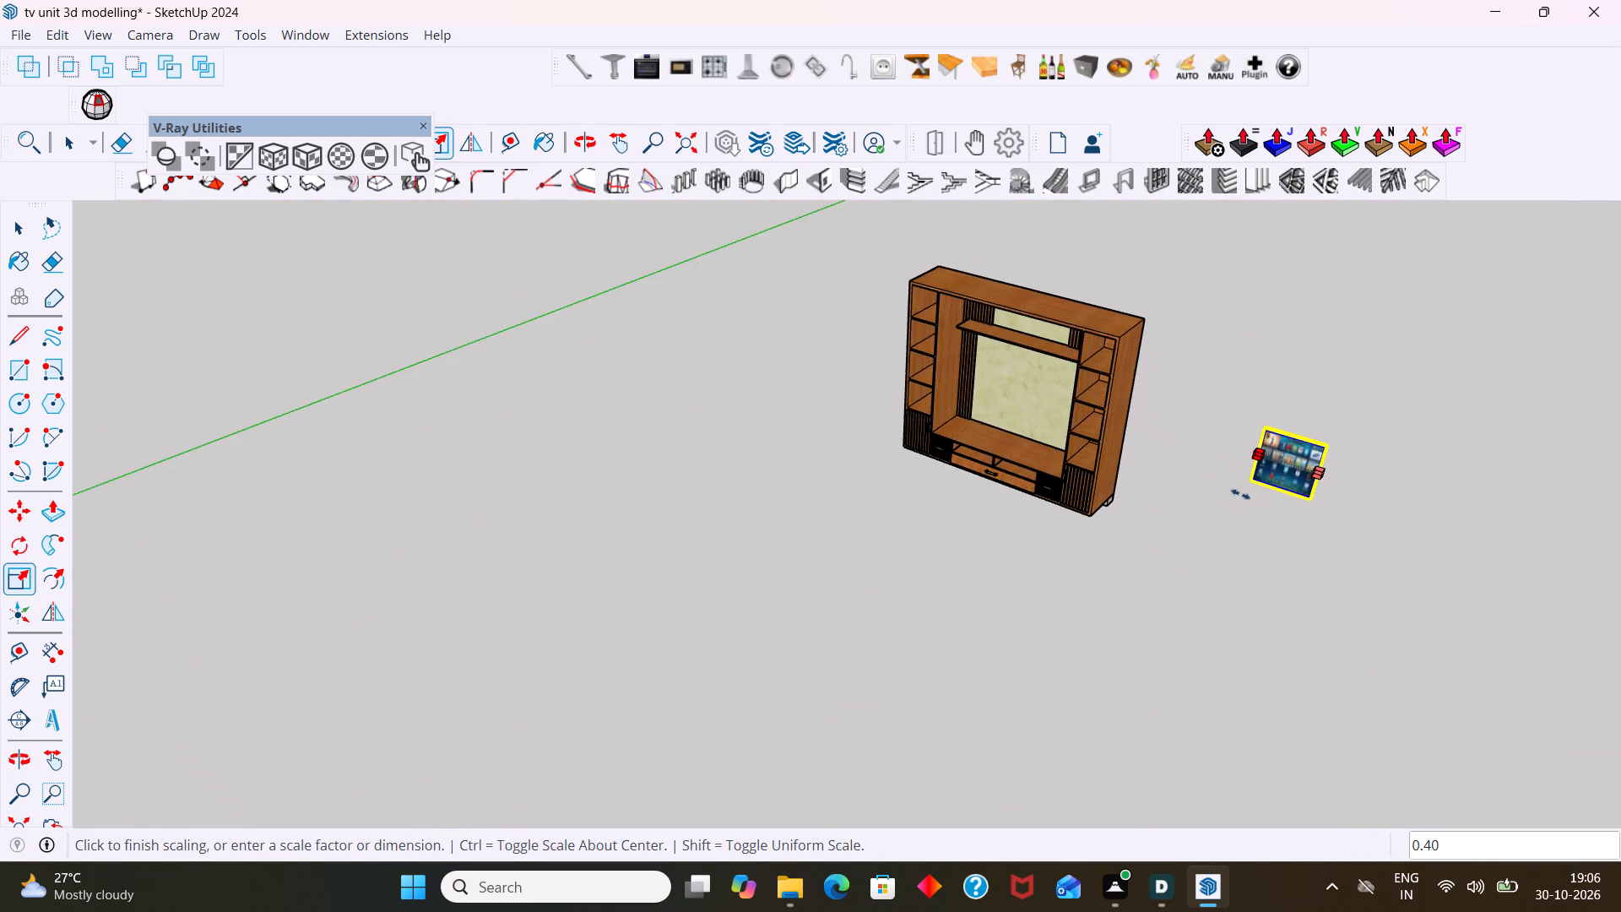
scroll(1240, 491, up, 2)
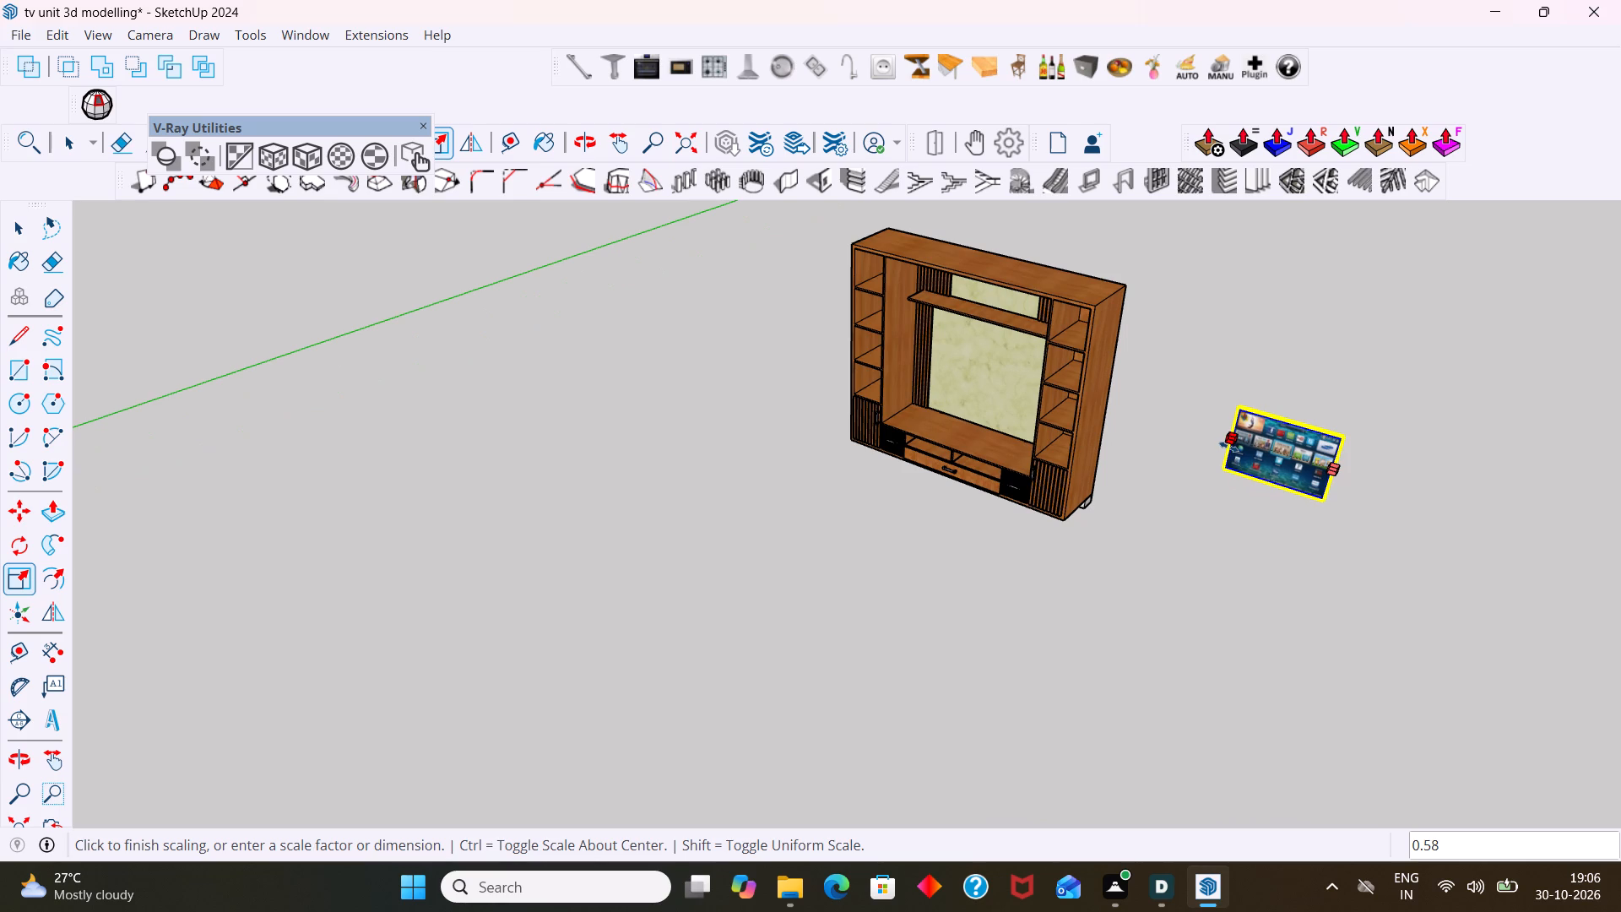
click(1228, 447)
key(space)
click(1411, 486)
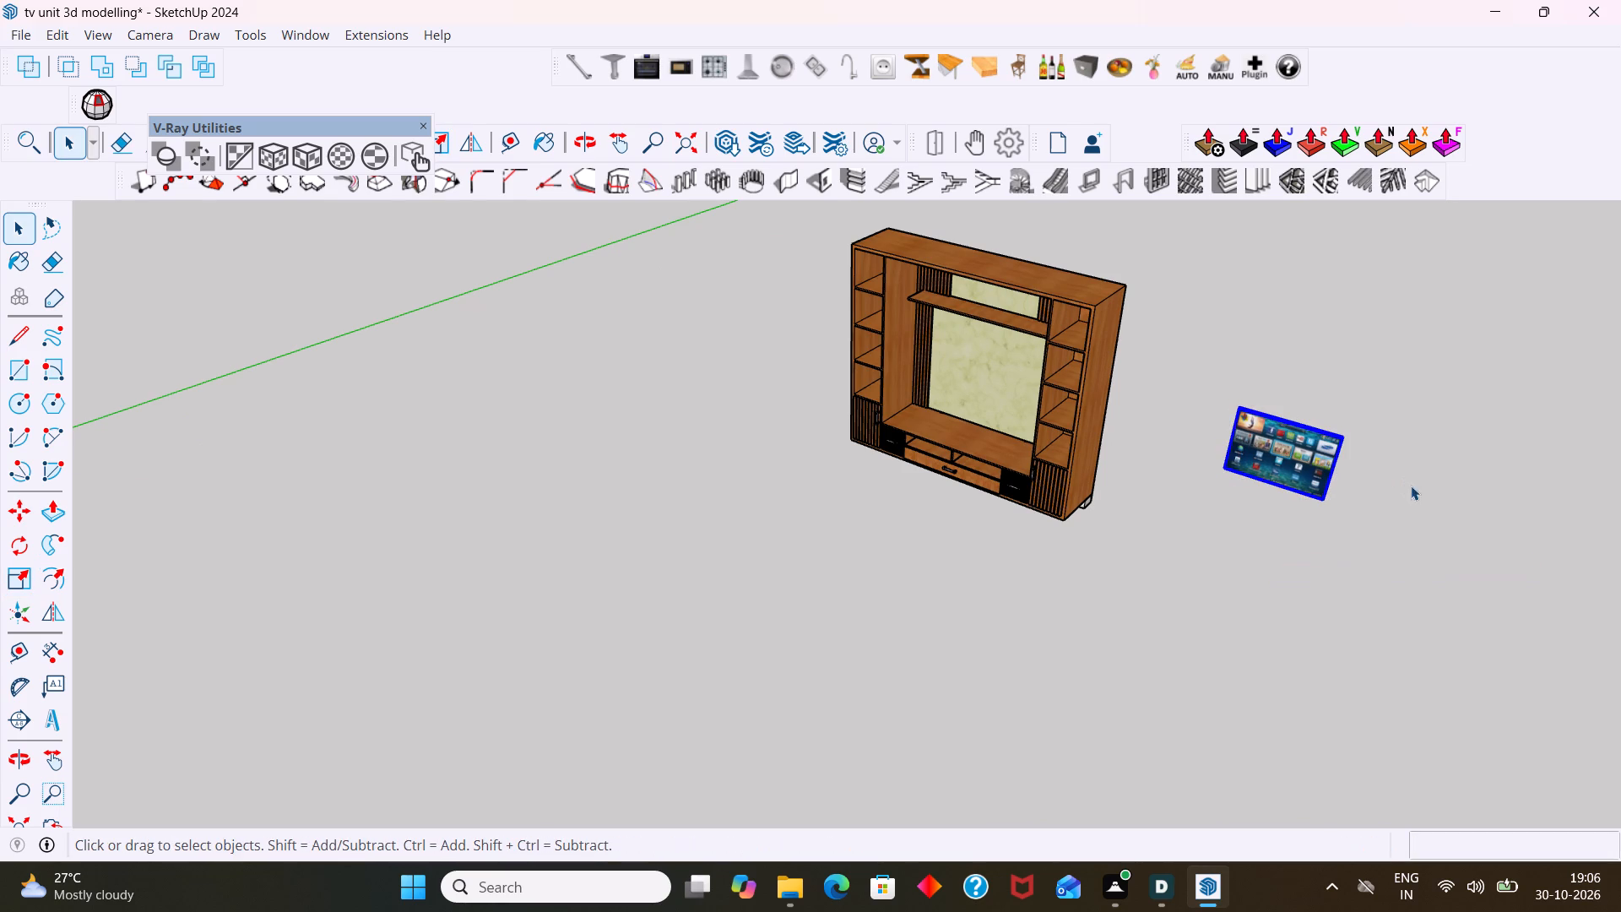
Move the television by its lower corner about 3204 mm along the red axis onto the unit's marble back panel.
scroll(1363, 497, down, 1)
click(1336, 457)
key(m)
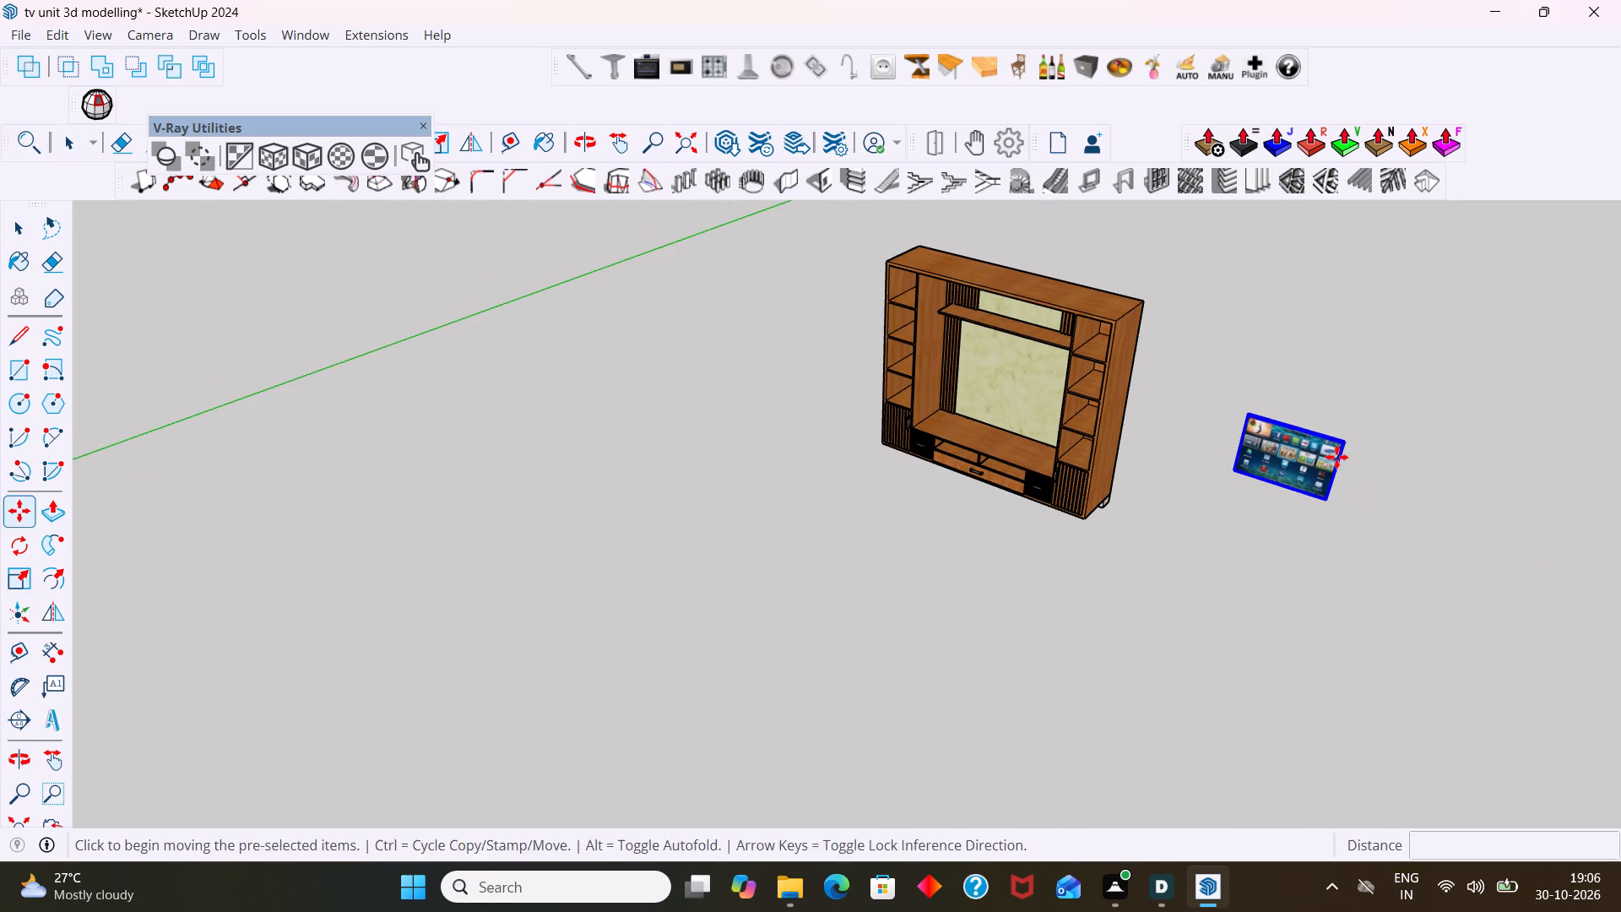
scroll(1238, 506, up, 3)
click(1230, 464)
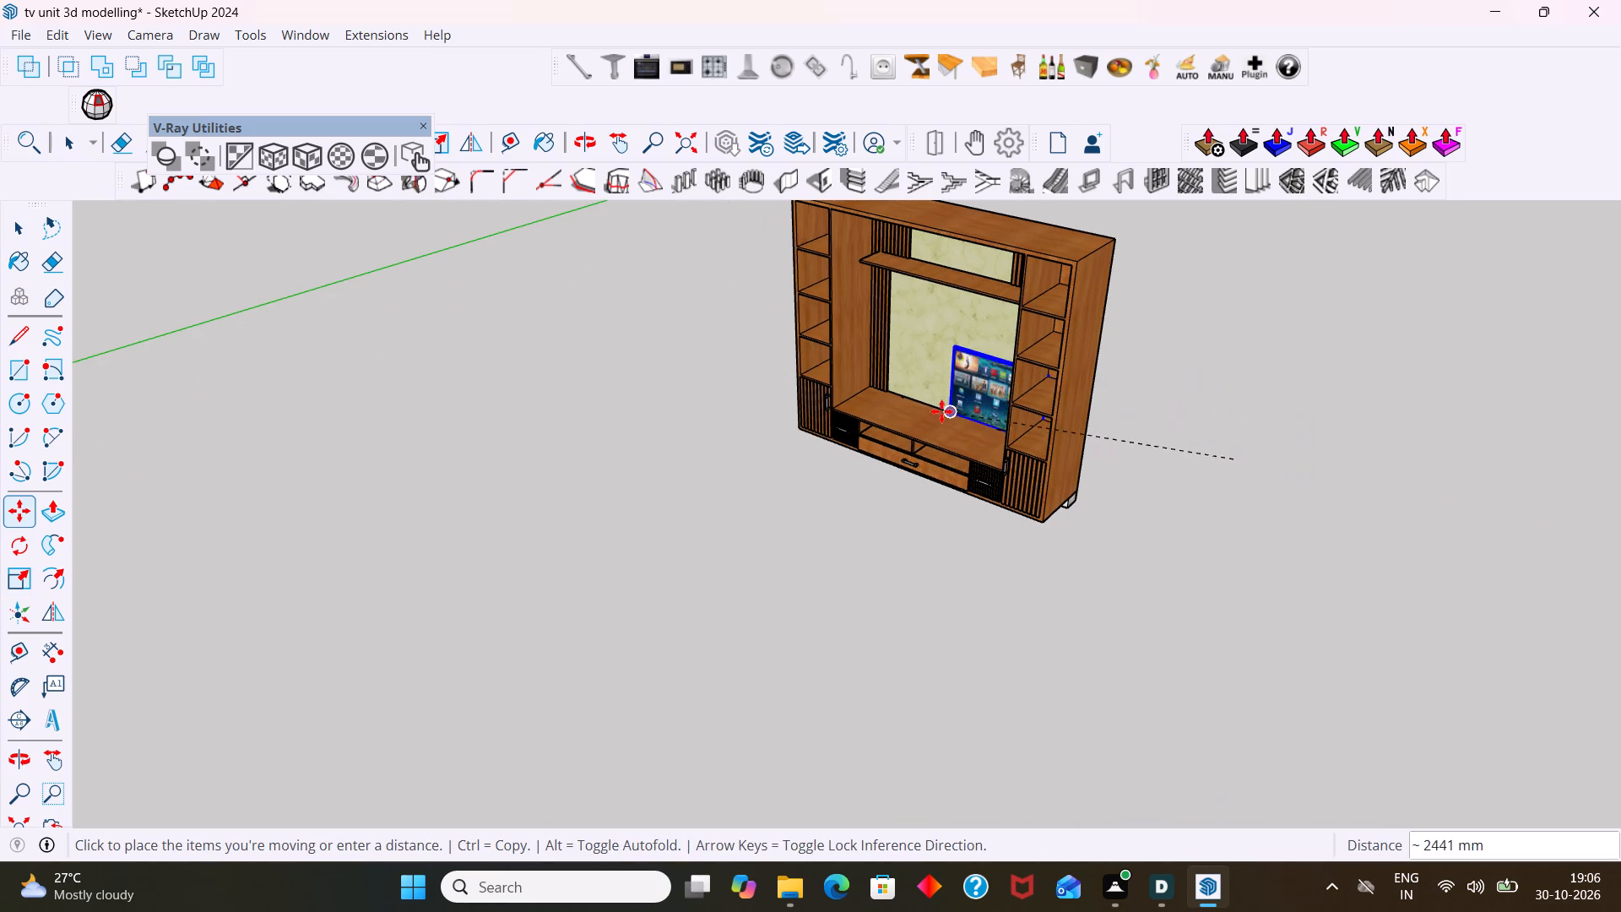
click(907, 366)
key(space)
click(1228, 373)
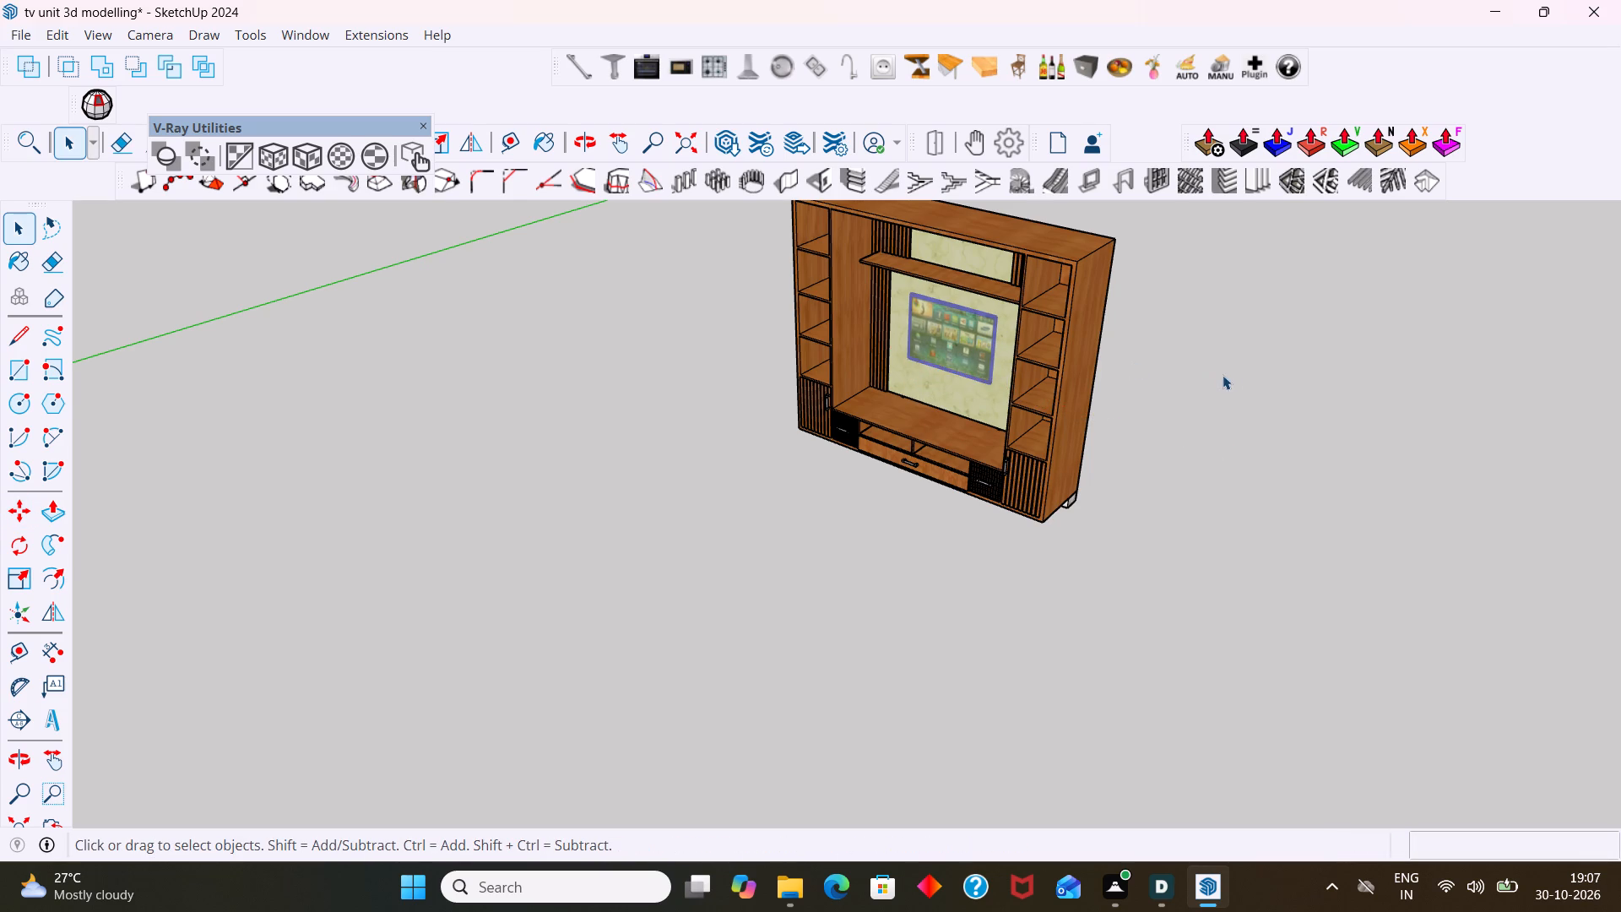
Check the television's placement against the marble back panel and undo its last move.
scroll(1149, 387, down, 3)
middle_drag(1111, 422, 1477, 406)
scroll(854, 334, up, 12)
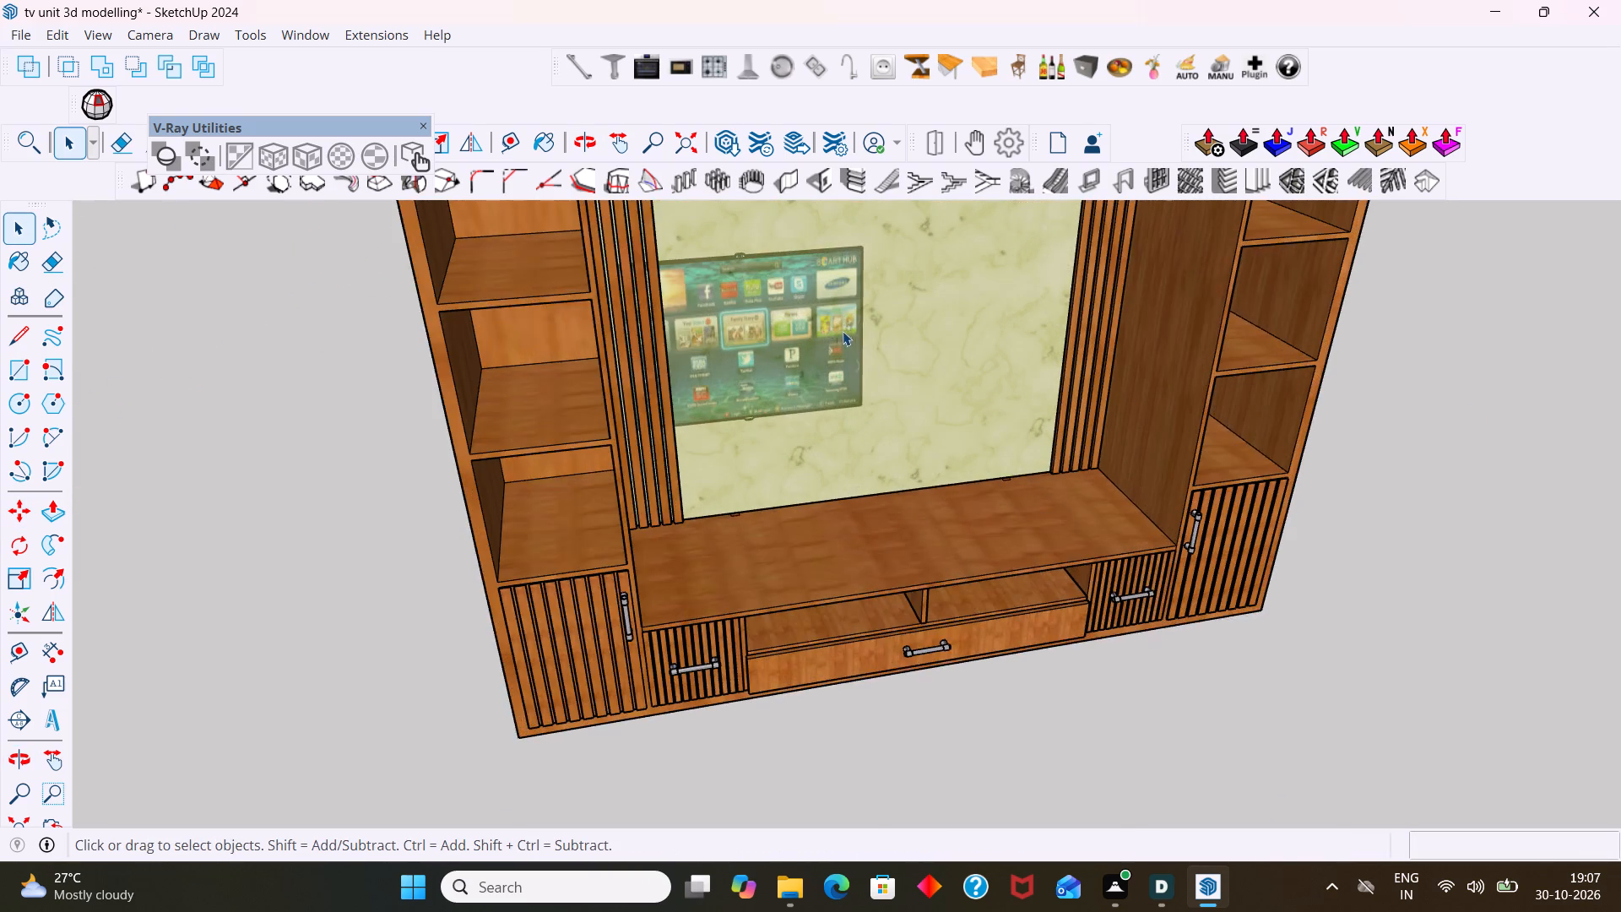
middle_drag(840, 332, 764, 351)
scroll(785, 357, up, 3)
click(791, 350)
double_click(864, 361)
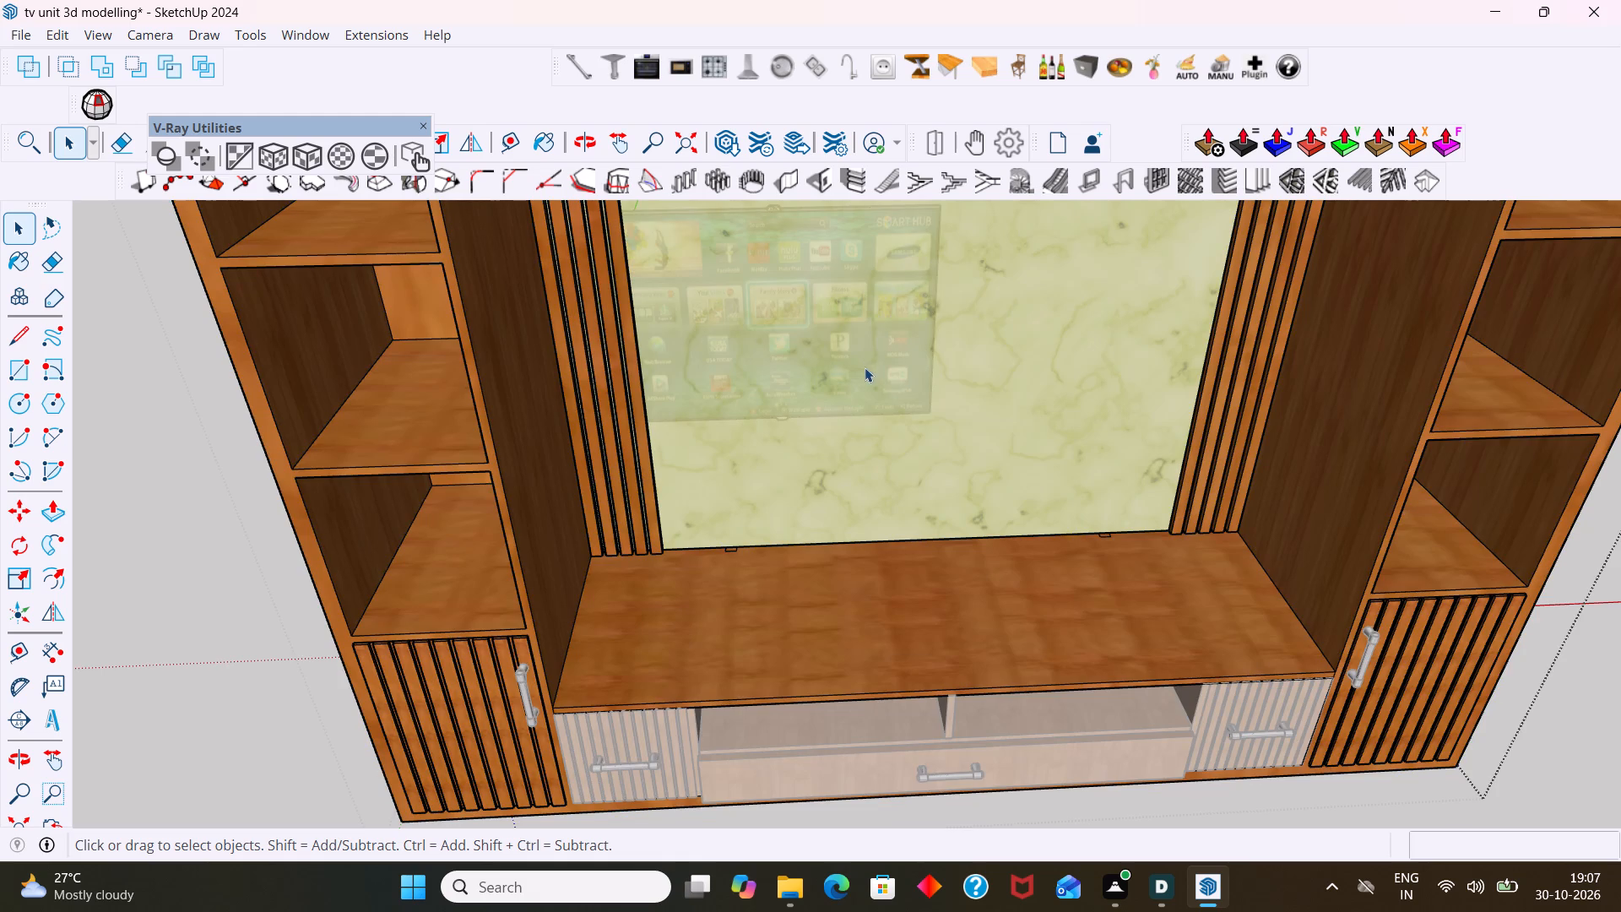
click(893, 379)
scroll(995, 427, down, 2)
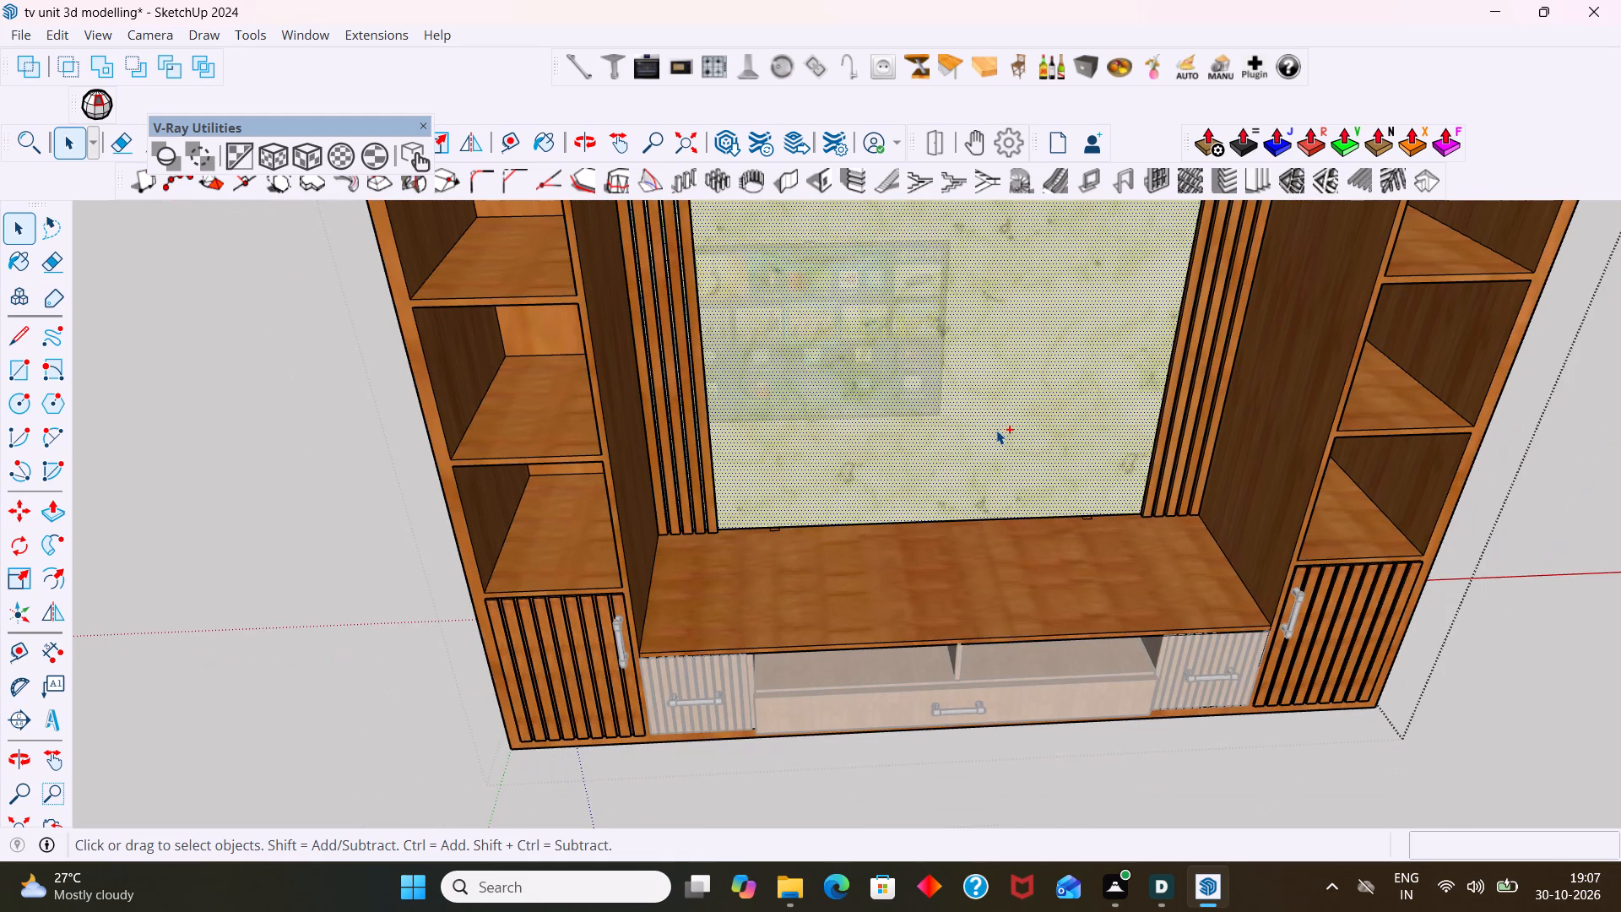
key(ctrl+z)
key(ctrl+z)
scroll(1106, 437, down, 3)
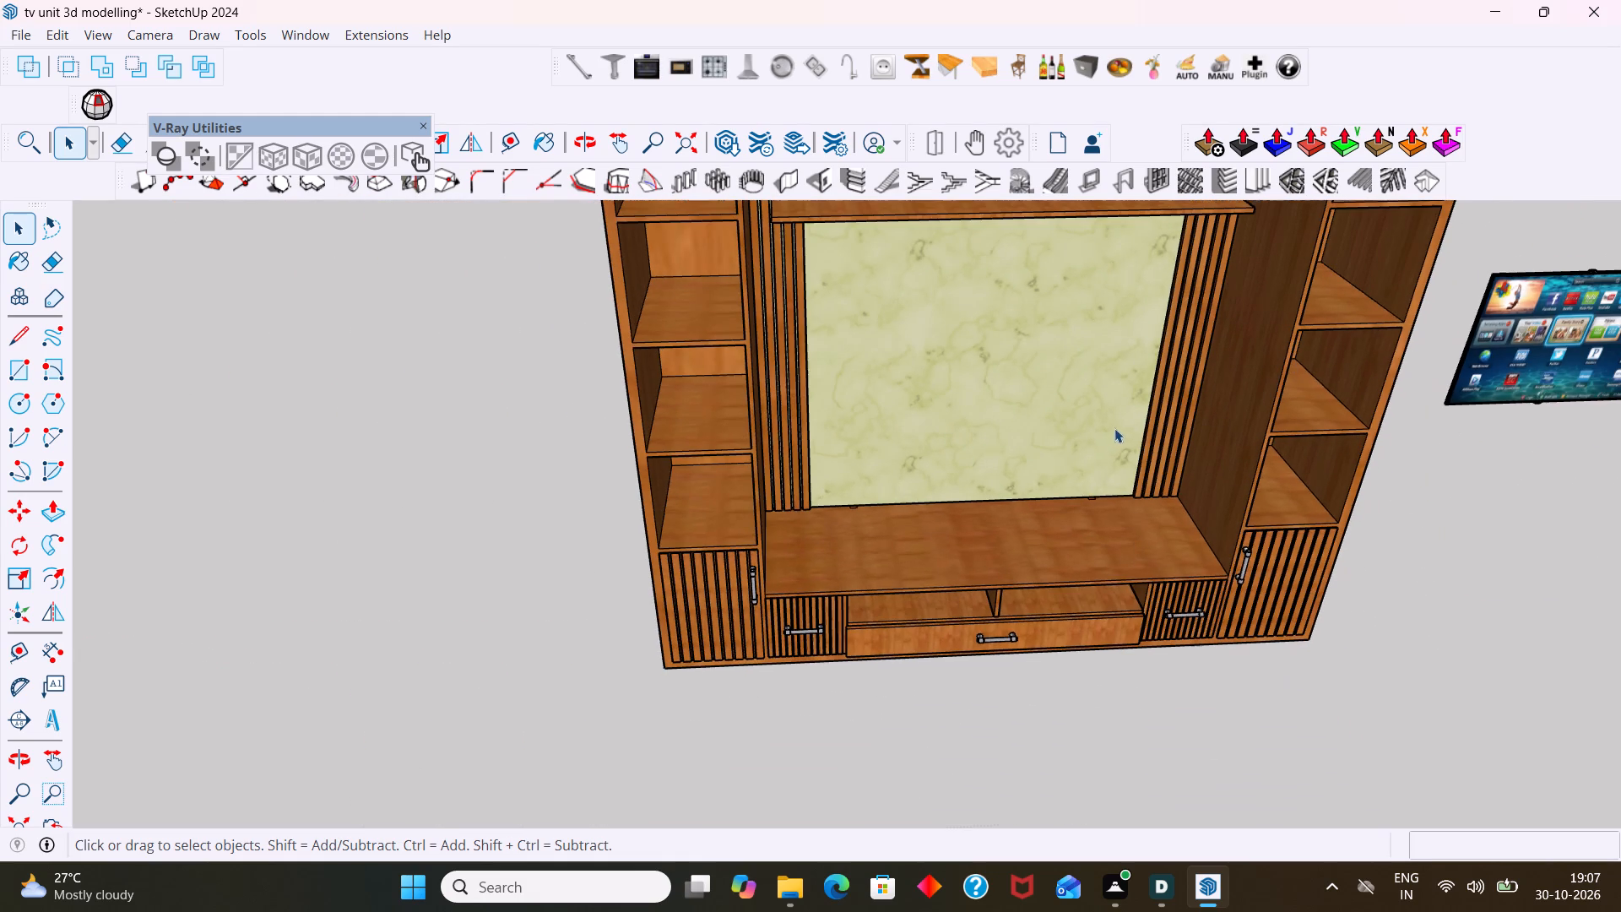
Move the television by its lower corner about 2883 mm onto the unit's marble back panel and deselect it.
click(1456, 399)
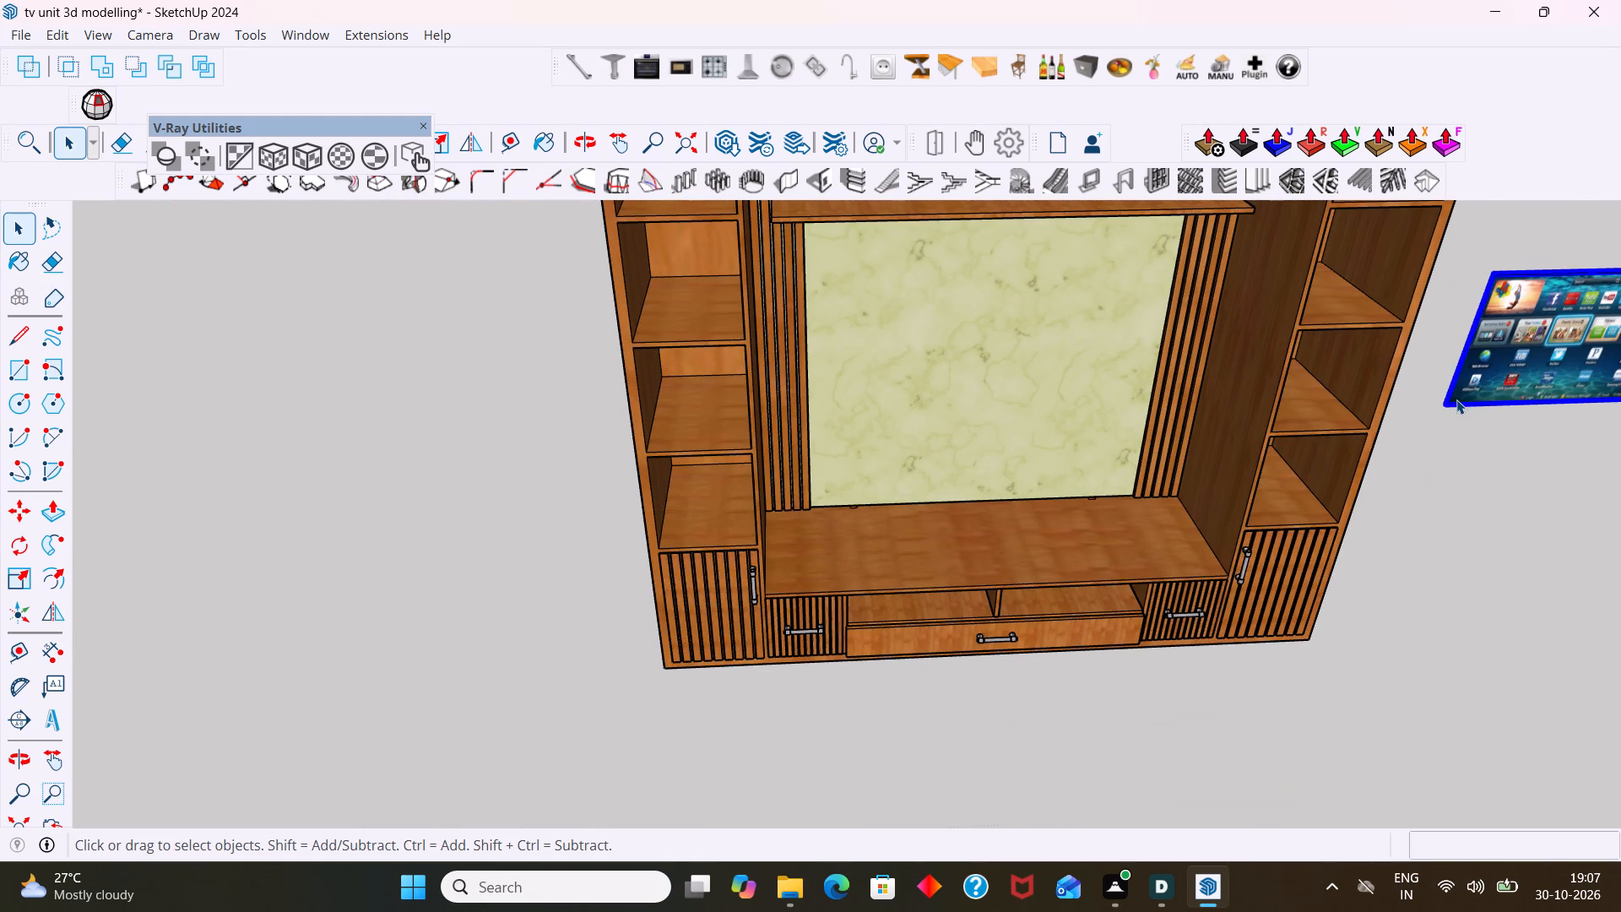
key(m)
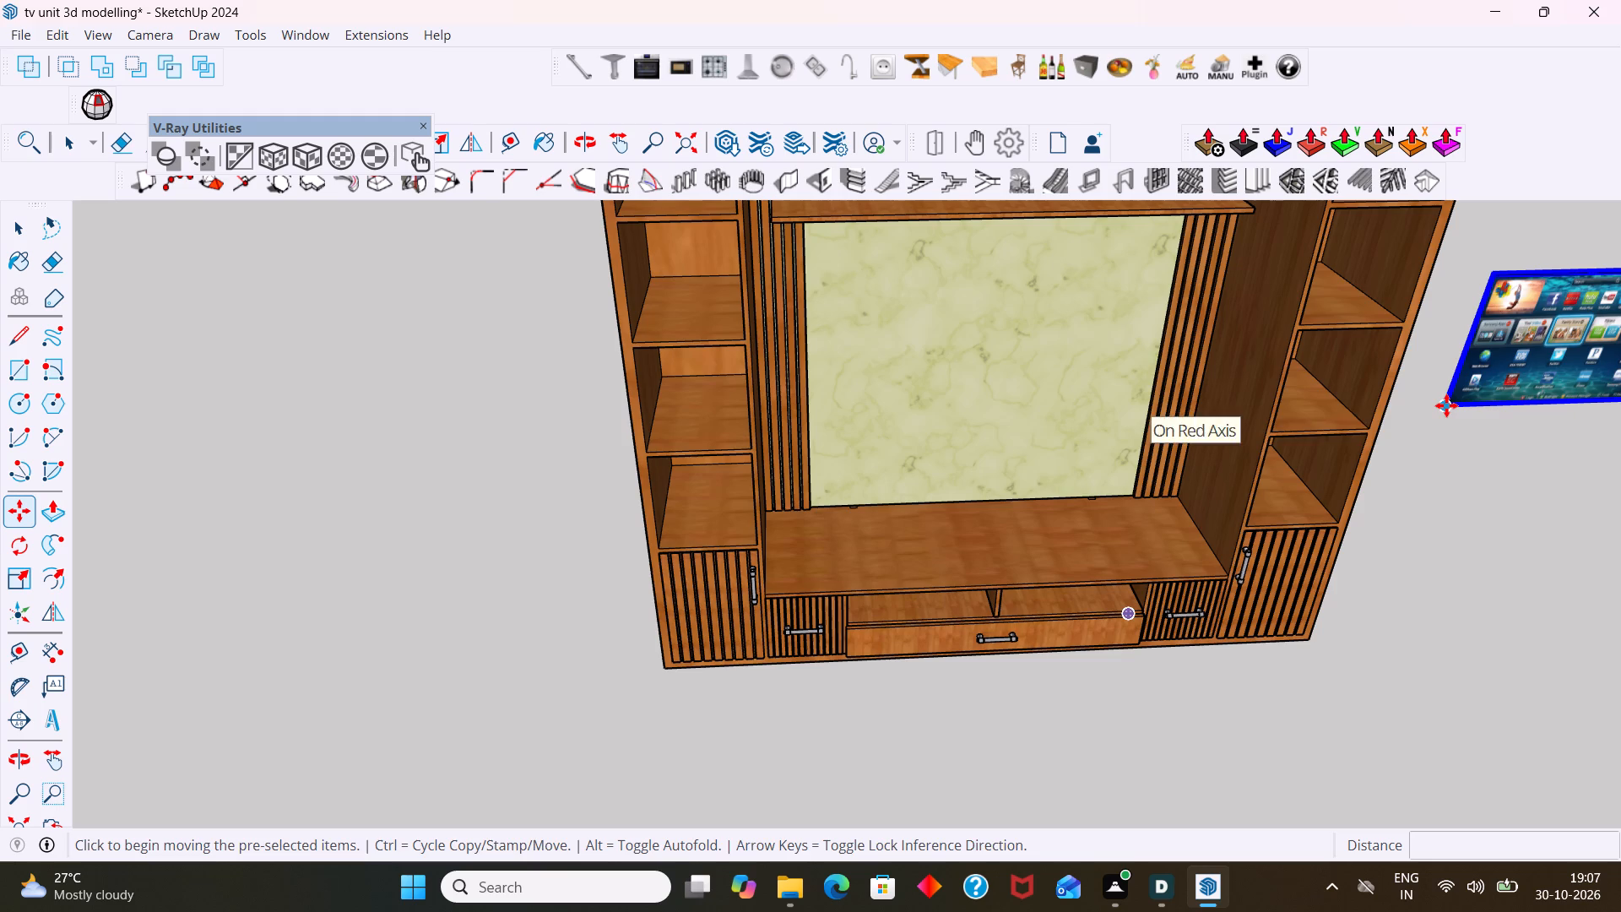
click(1446, 405)
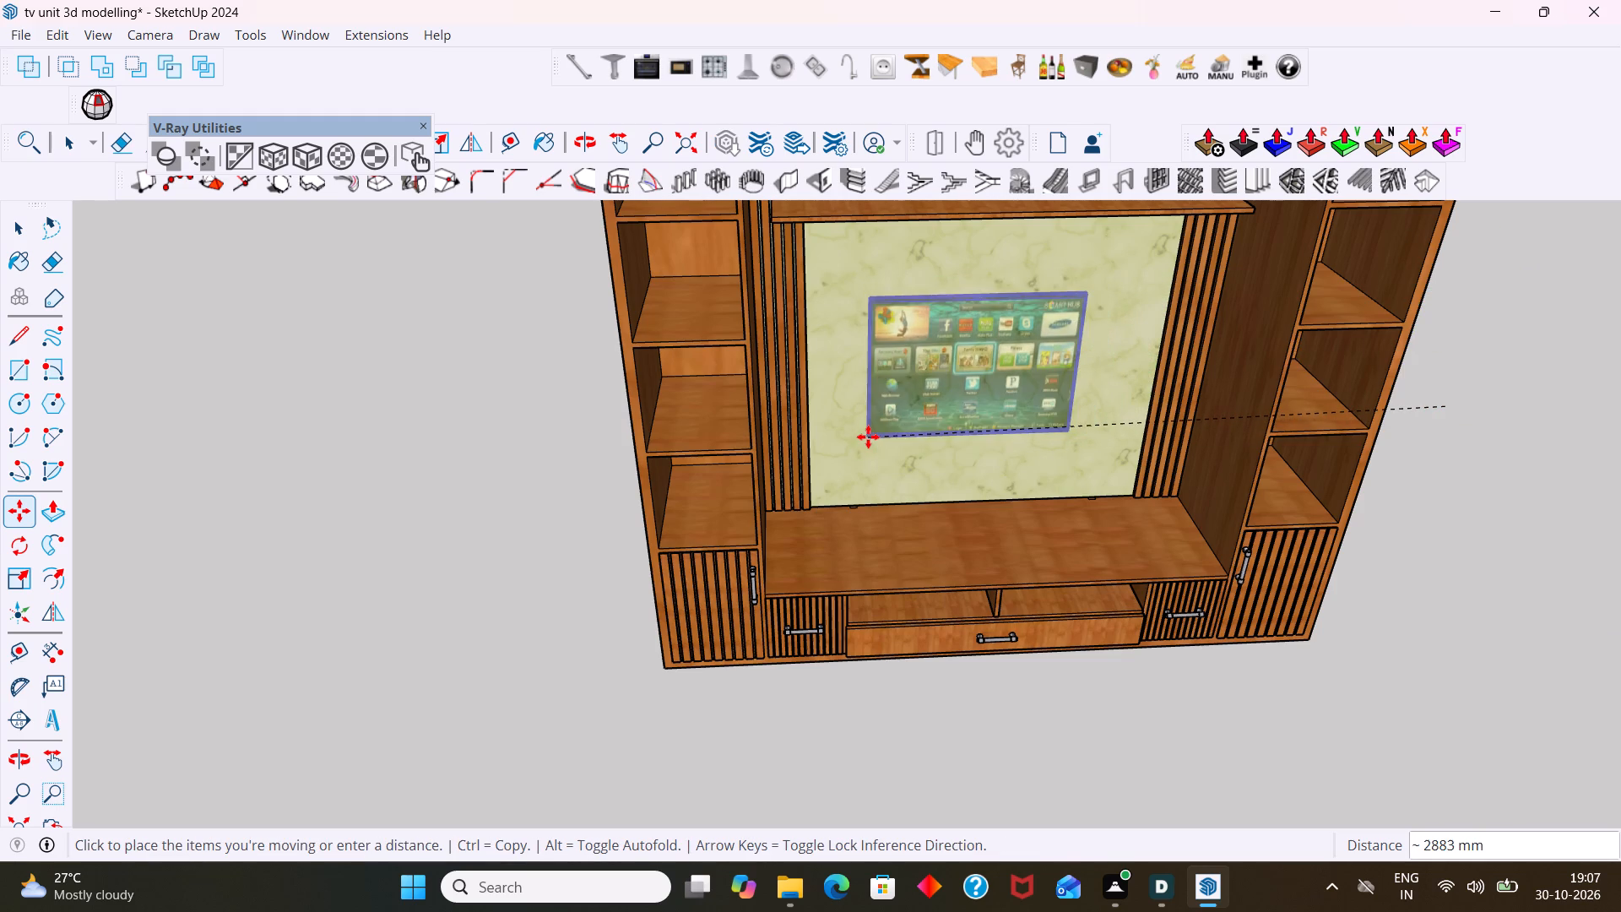
click(869, 437)
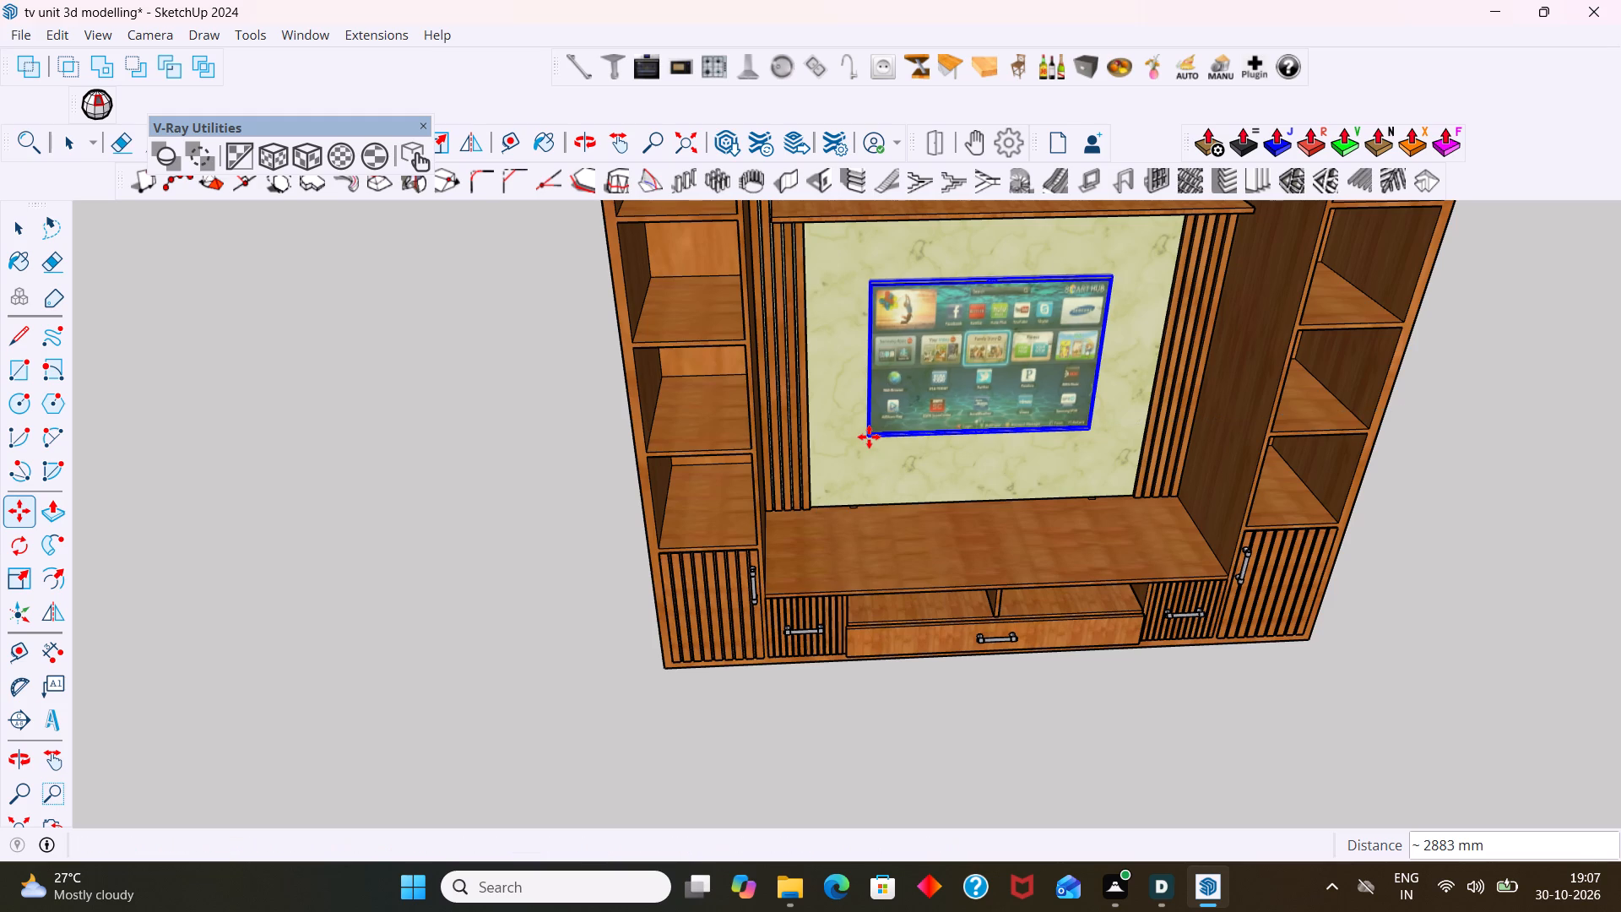
key(space)
click(1489, 465)
Examine the television's placement on the marble panel from the front and from behind the TV unit.
middle_drag(1154, 403, 1120, 184)
scroll(1006, 290, up, 2)
middle_drag(1020, 369, 1082, 369)
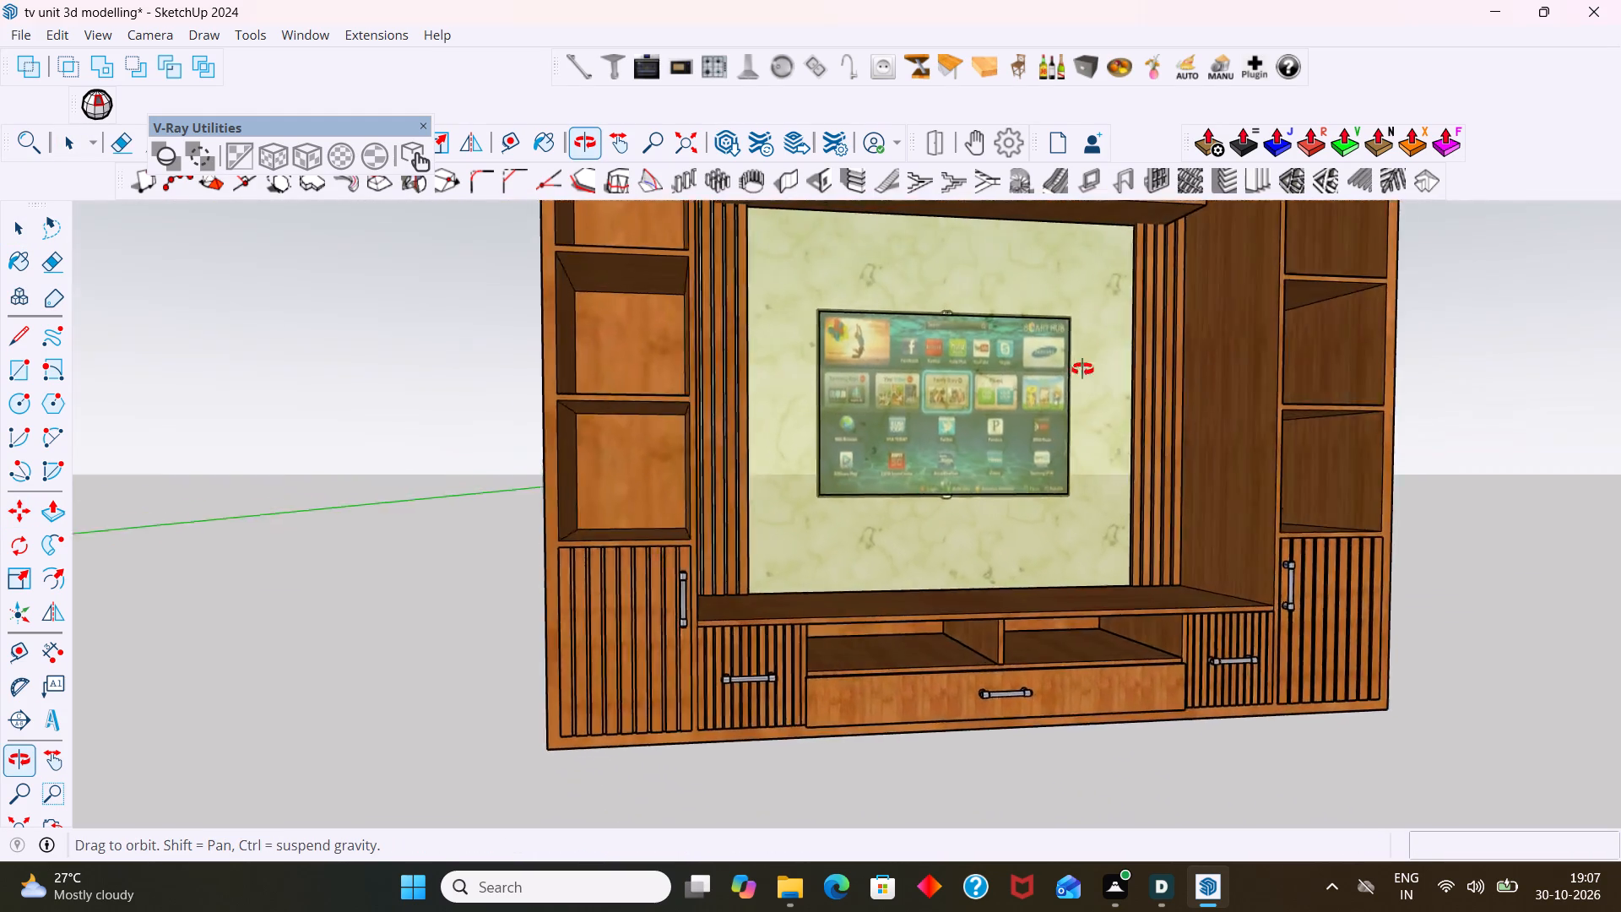
middle_drag(1082, 369, 1620, 592)
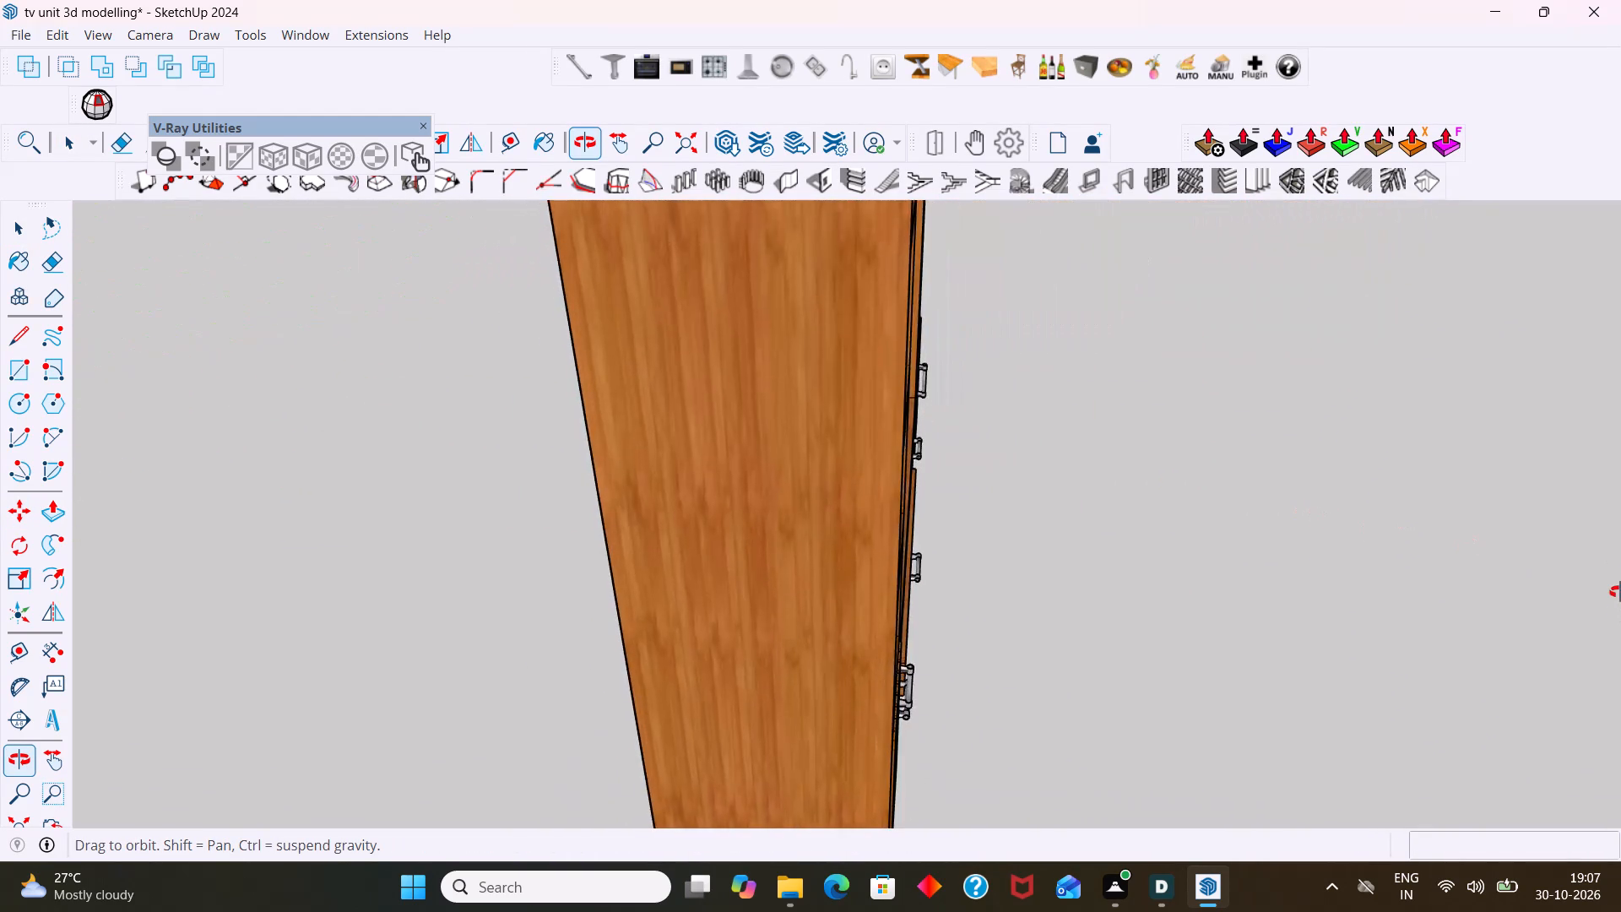
middle_drag(1620, 592, 1573, 557)
middle_drag(805, 471, 1065, 433)
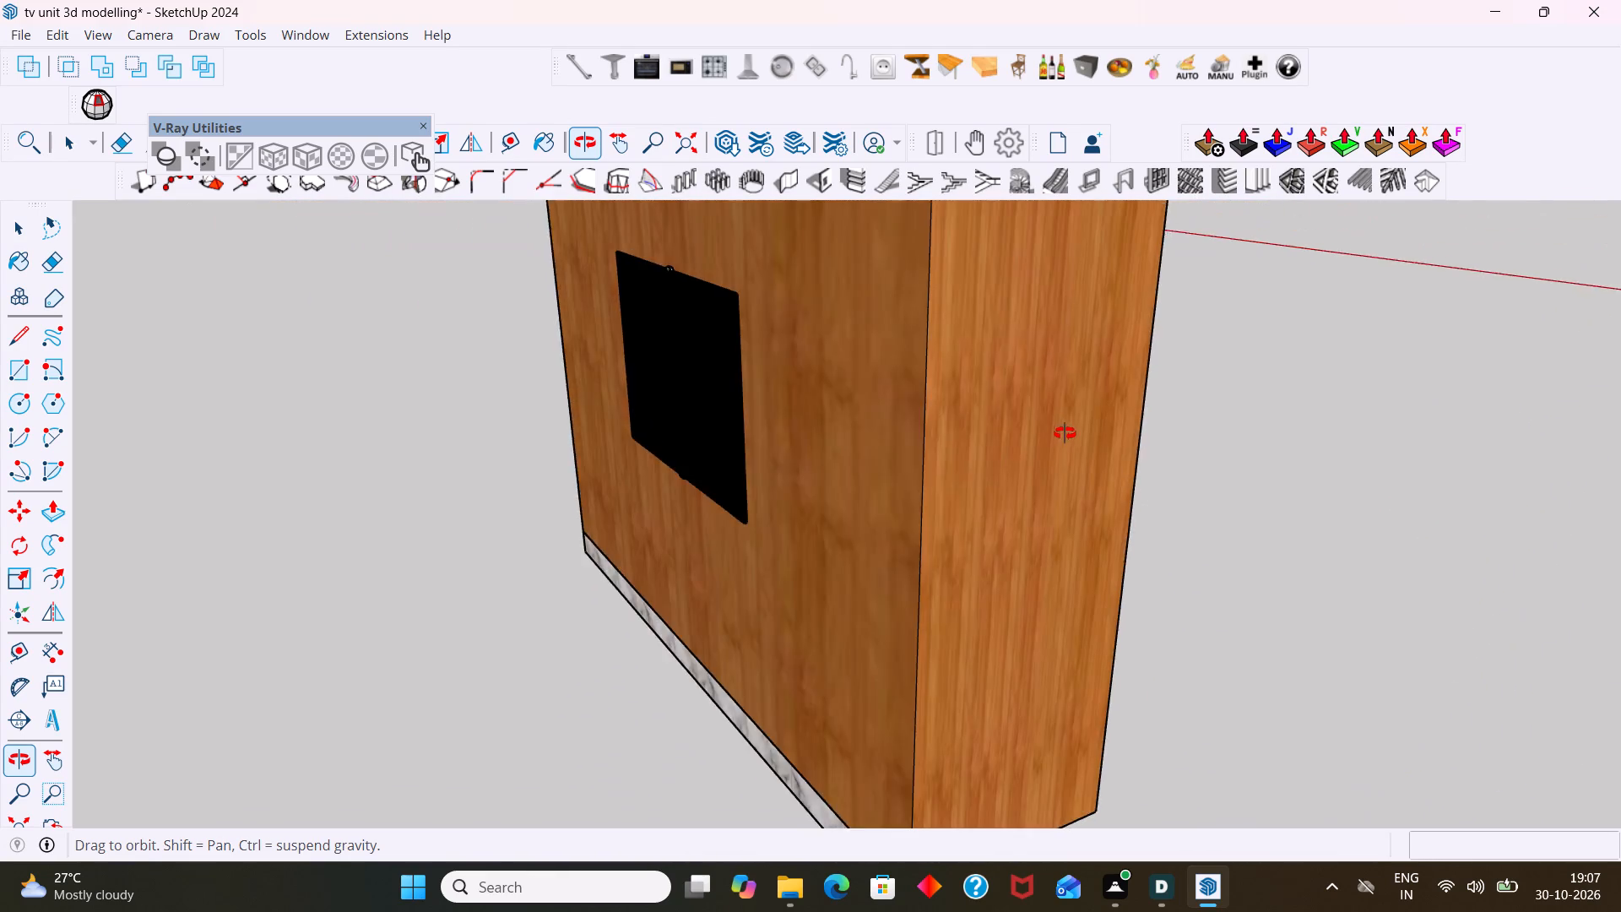
middle_drag(1065, 433, 1151, 459)
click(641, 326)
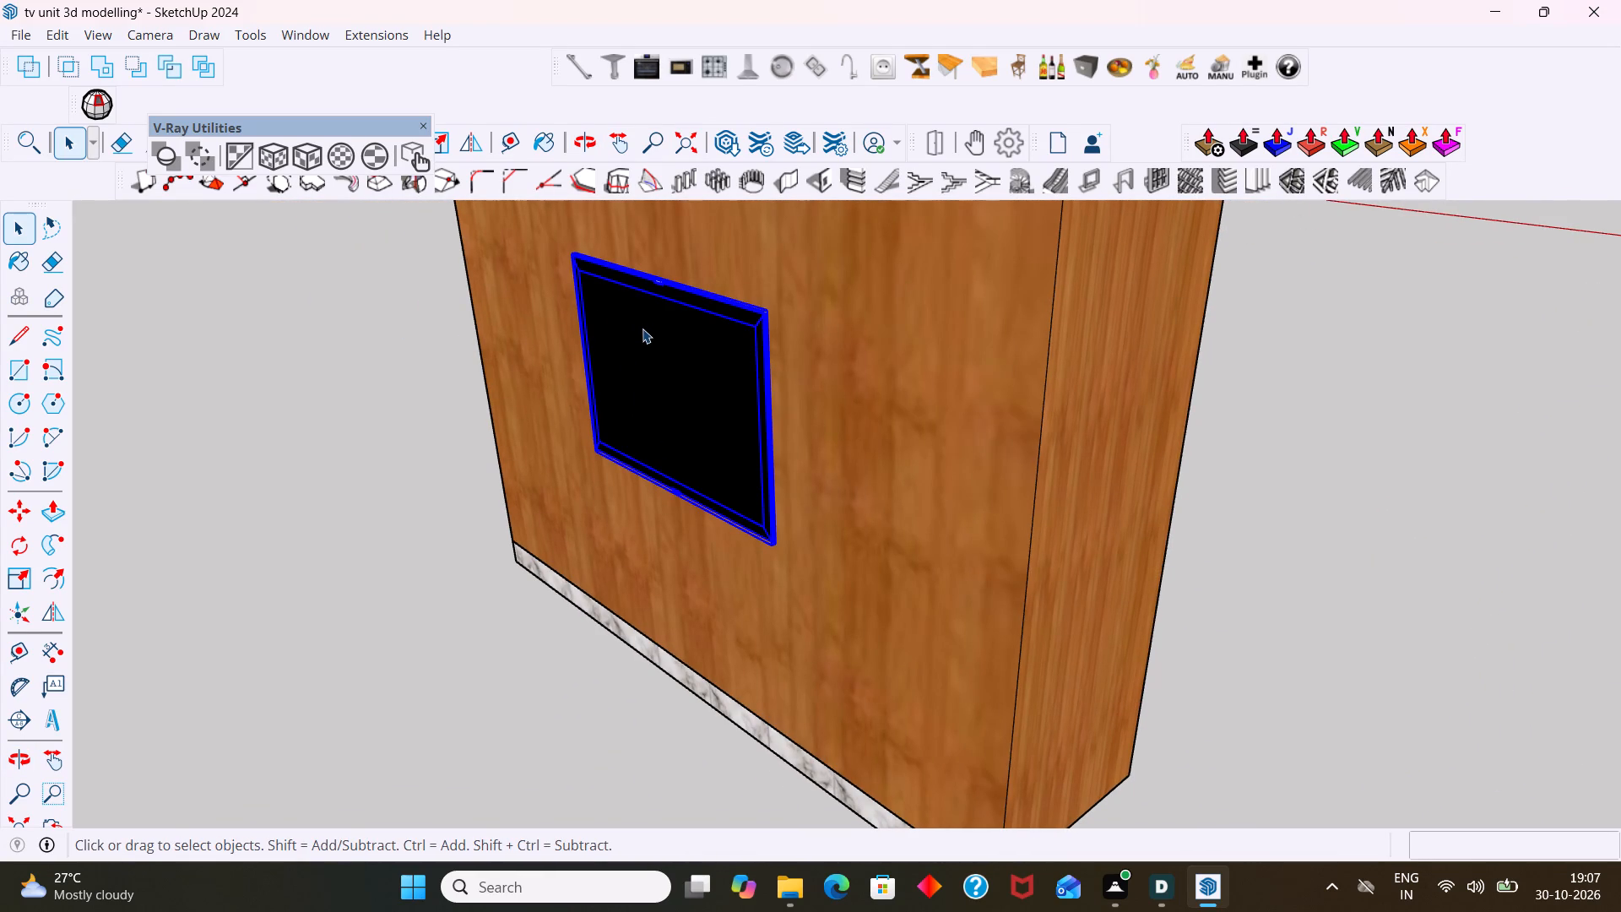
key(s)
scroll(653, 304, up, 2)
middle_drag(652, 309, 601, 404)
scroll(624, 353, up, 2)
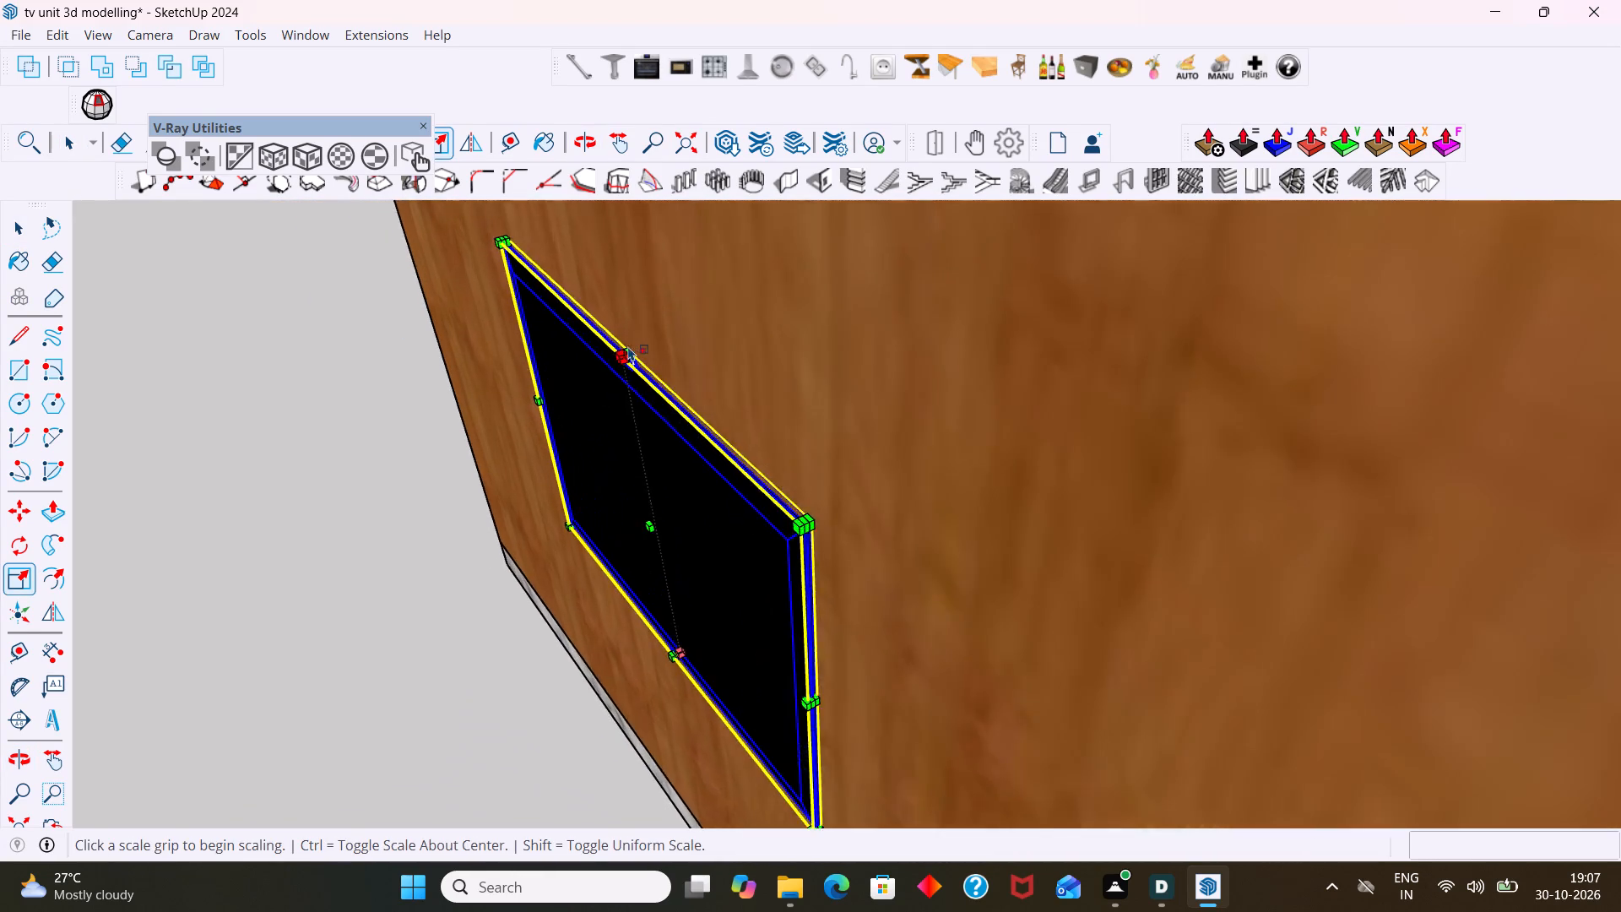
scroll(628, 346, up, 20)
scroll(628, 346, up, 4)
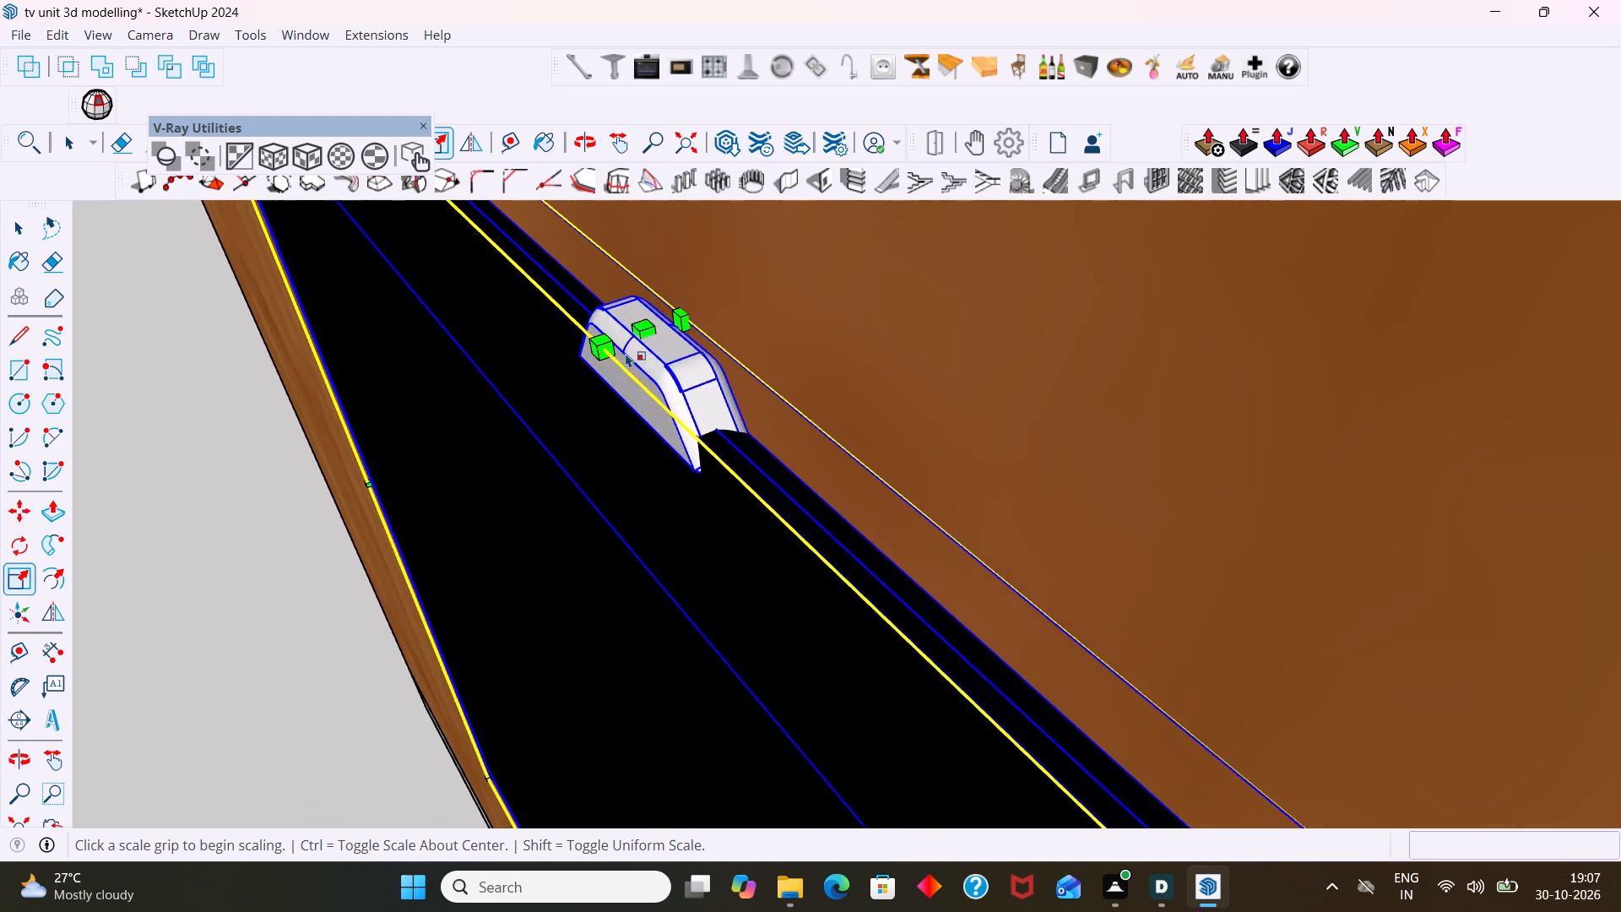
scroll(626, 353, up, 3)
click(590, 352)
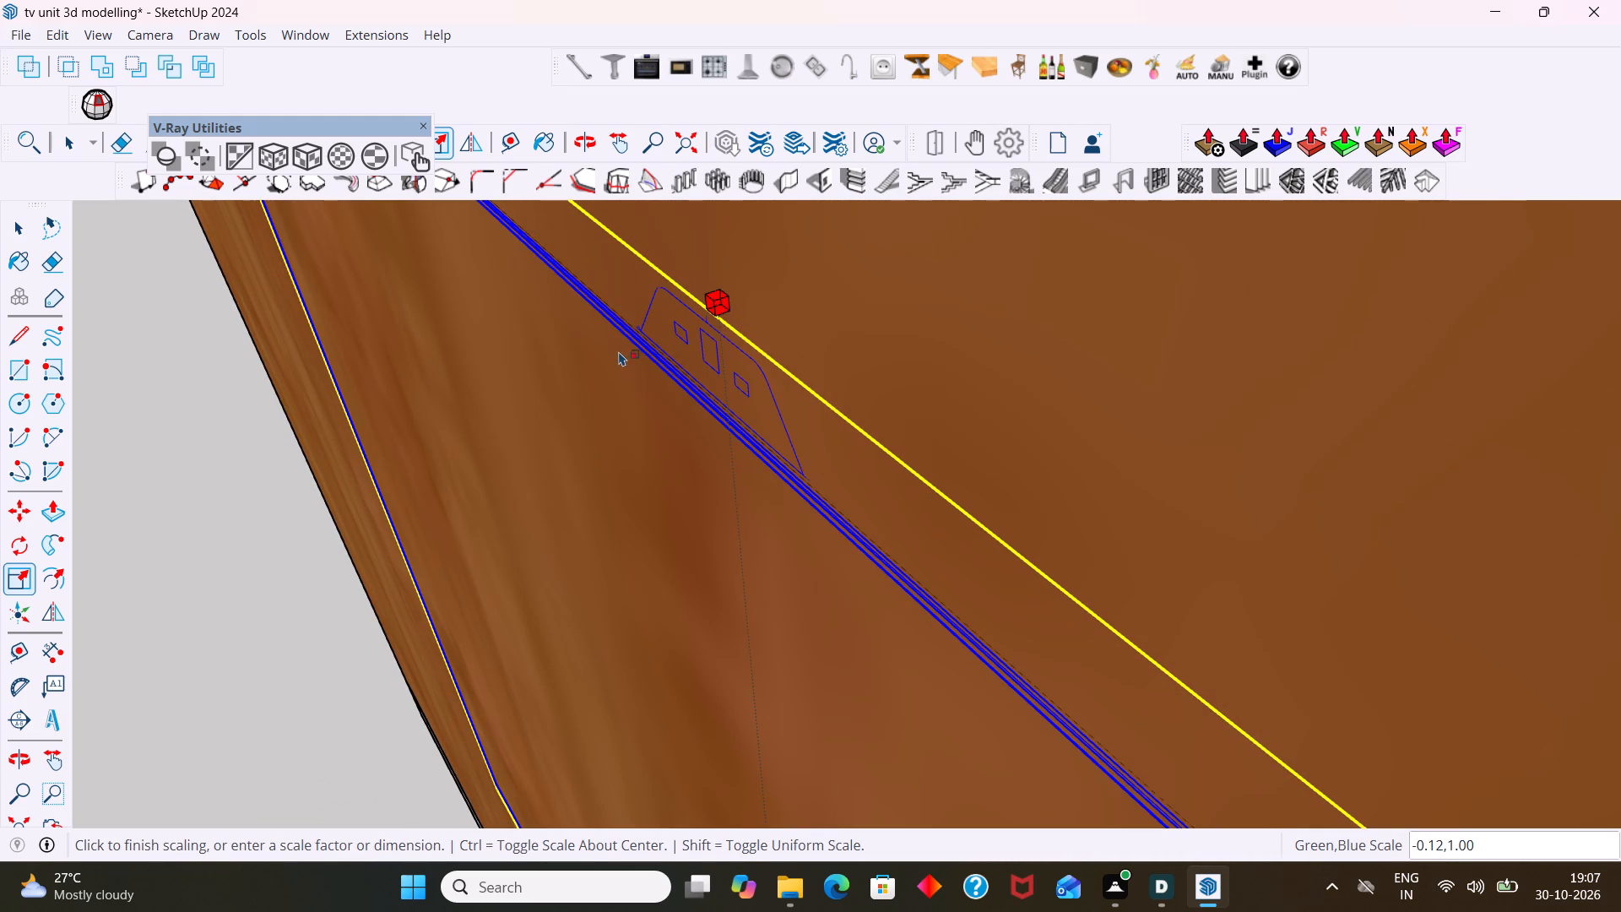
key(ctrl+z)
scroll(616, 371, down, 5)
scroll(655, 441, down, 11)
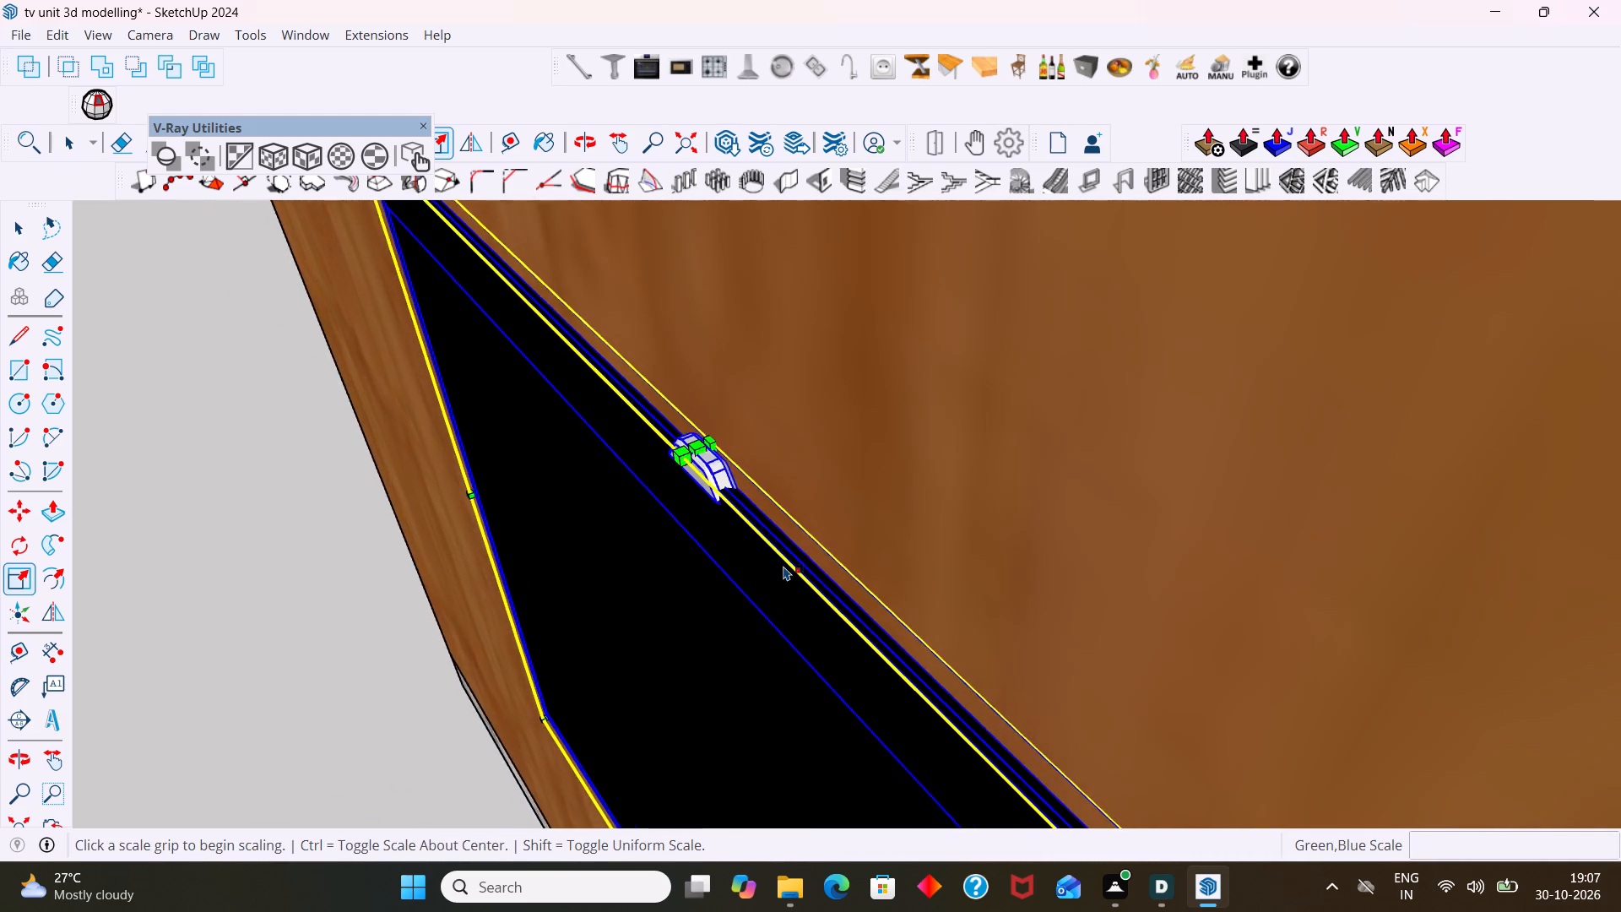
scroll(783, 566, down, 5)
Move the television by its lower rear corner about 376 mm forward, out in front of the marble back panel, and deselect it.
shift+middle_drag(817, 579, 812, 355)
scroll(810, 359, down, 8)
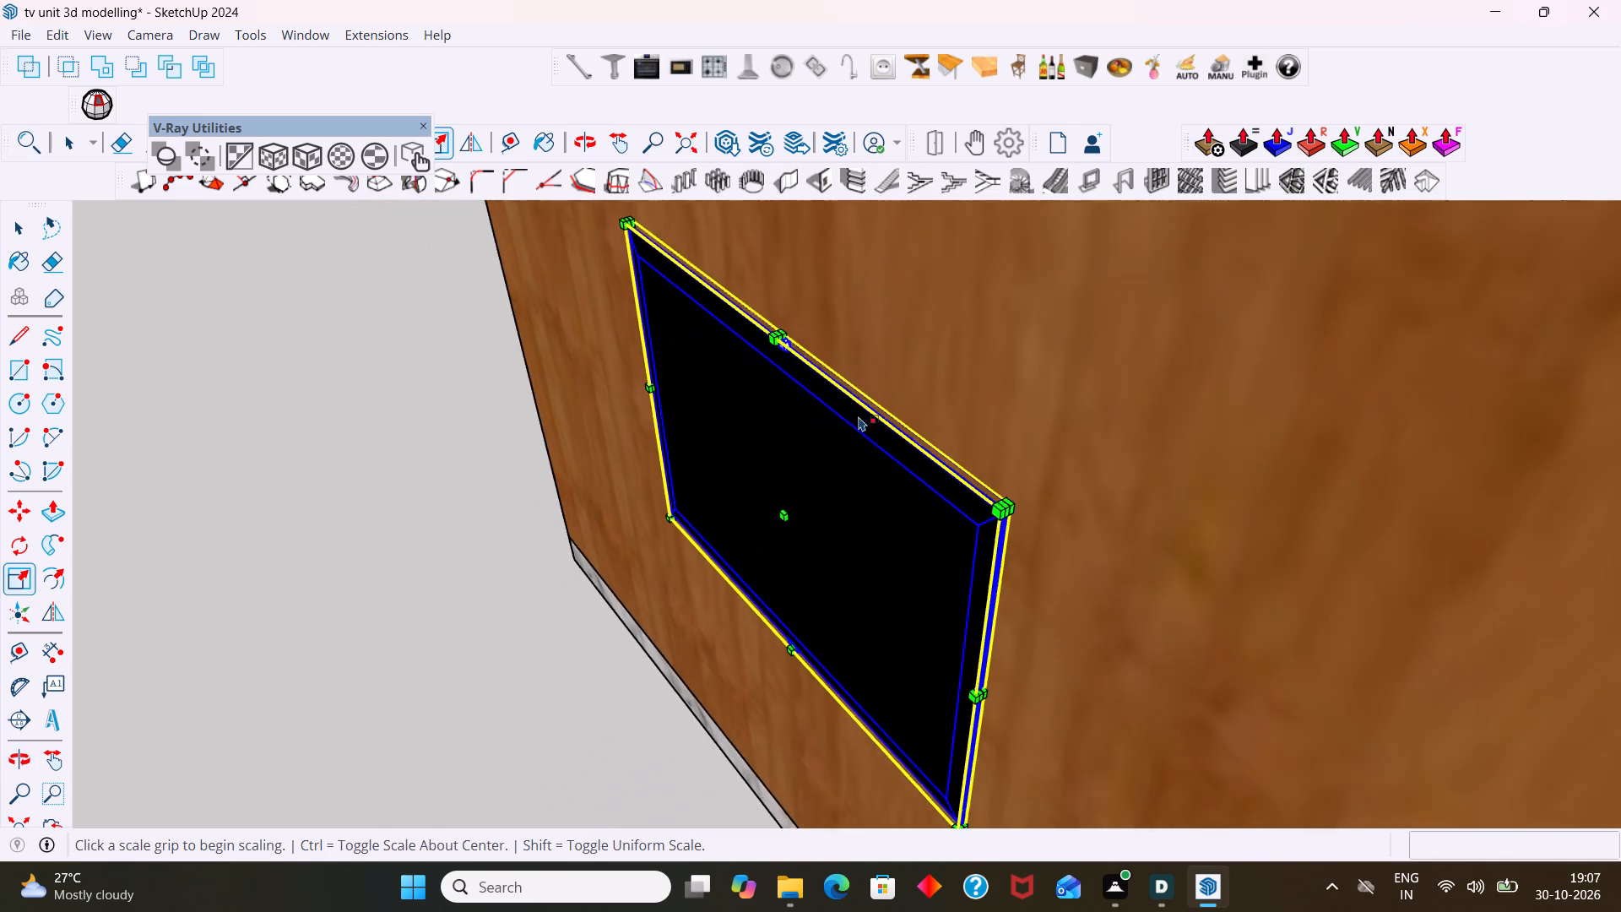
middle_drag(865, 451, 941, 236)
scroll(1050, 555, up, 1)
click(1049, 589)
key(m)
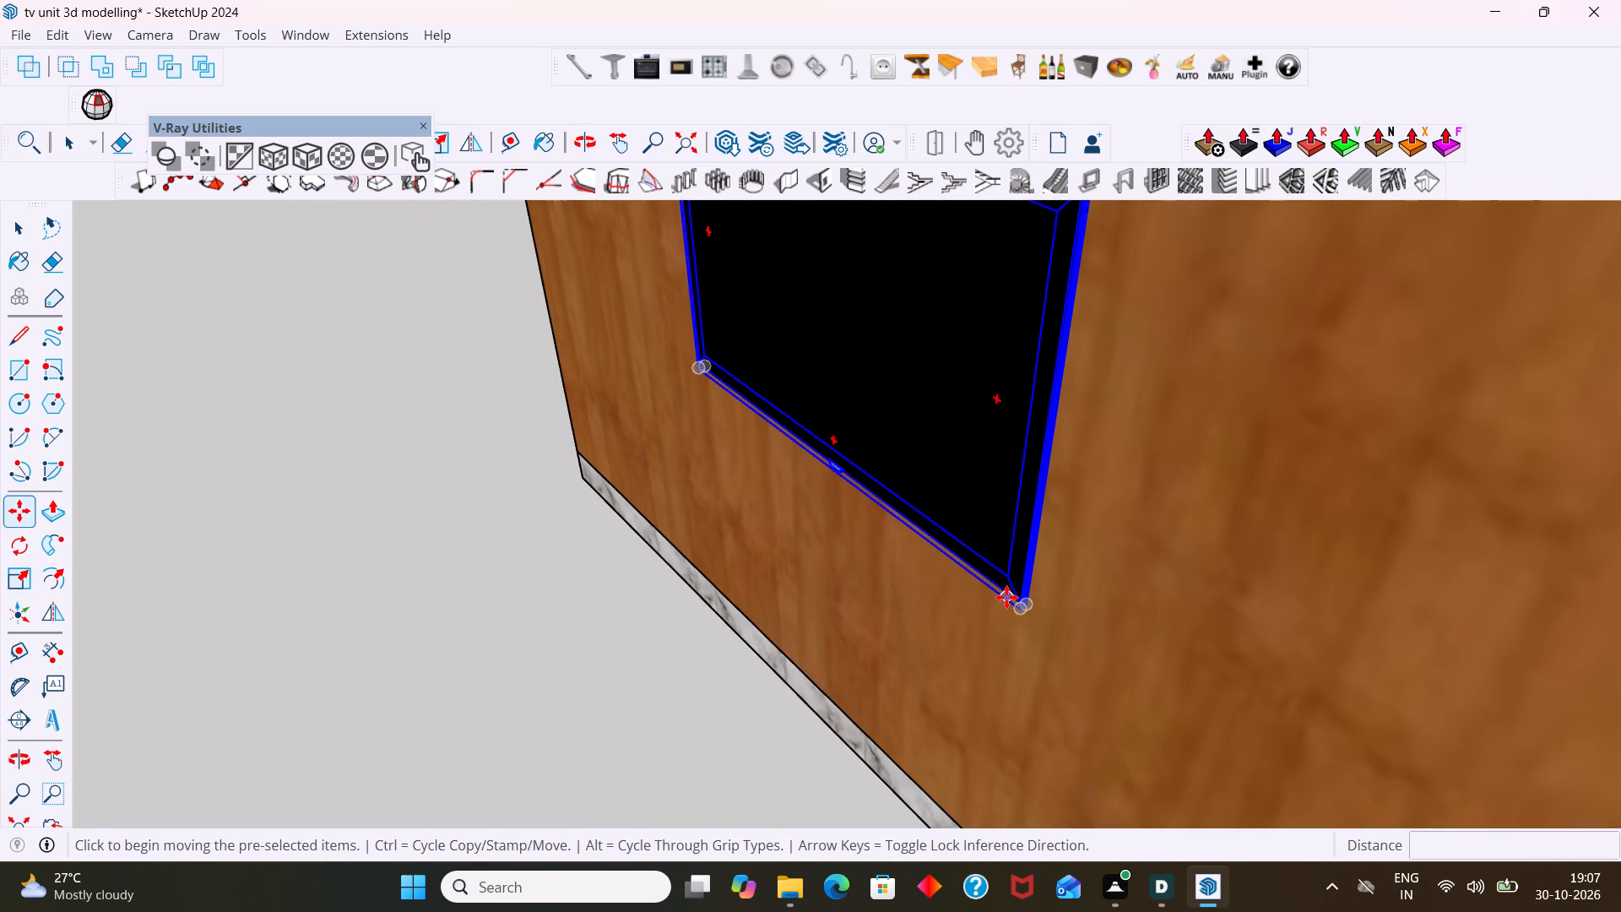
click(1022, 606)
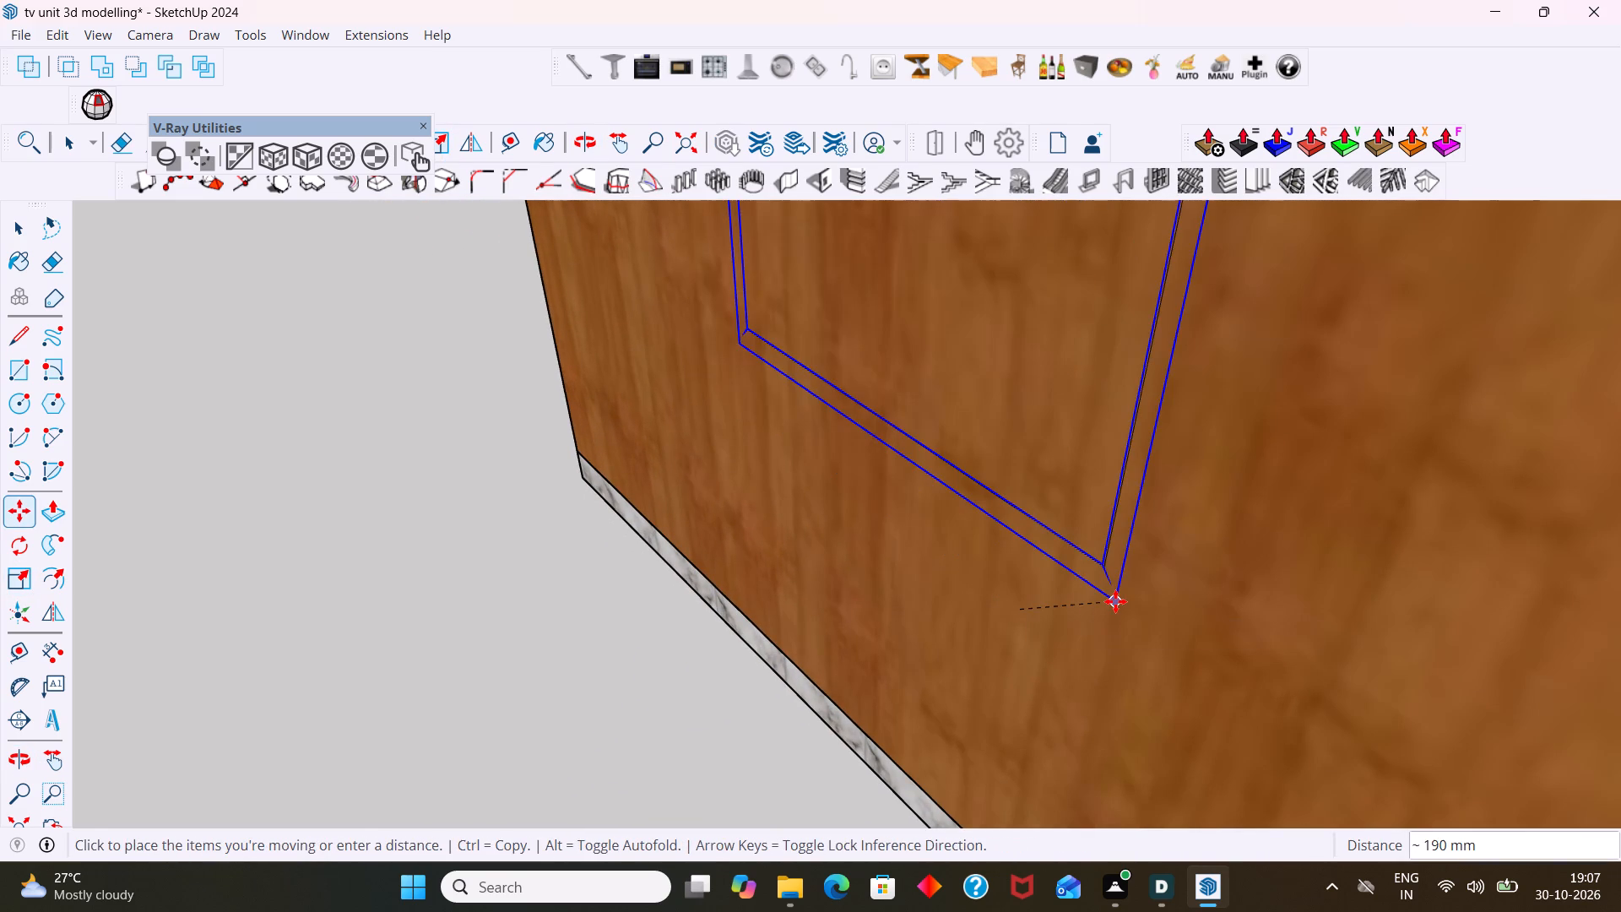
middle_drag(1115, 600, 523, 426)
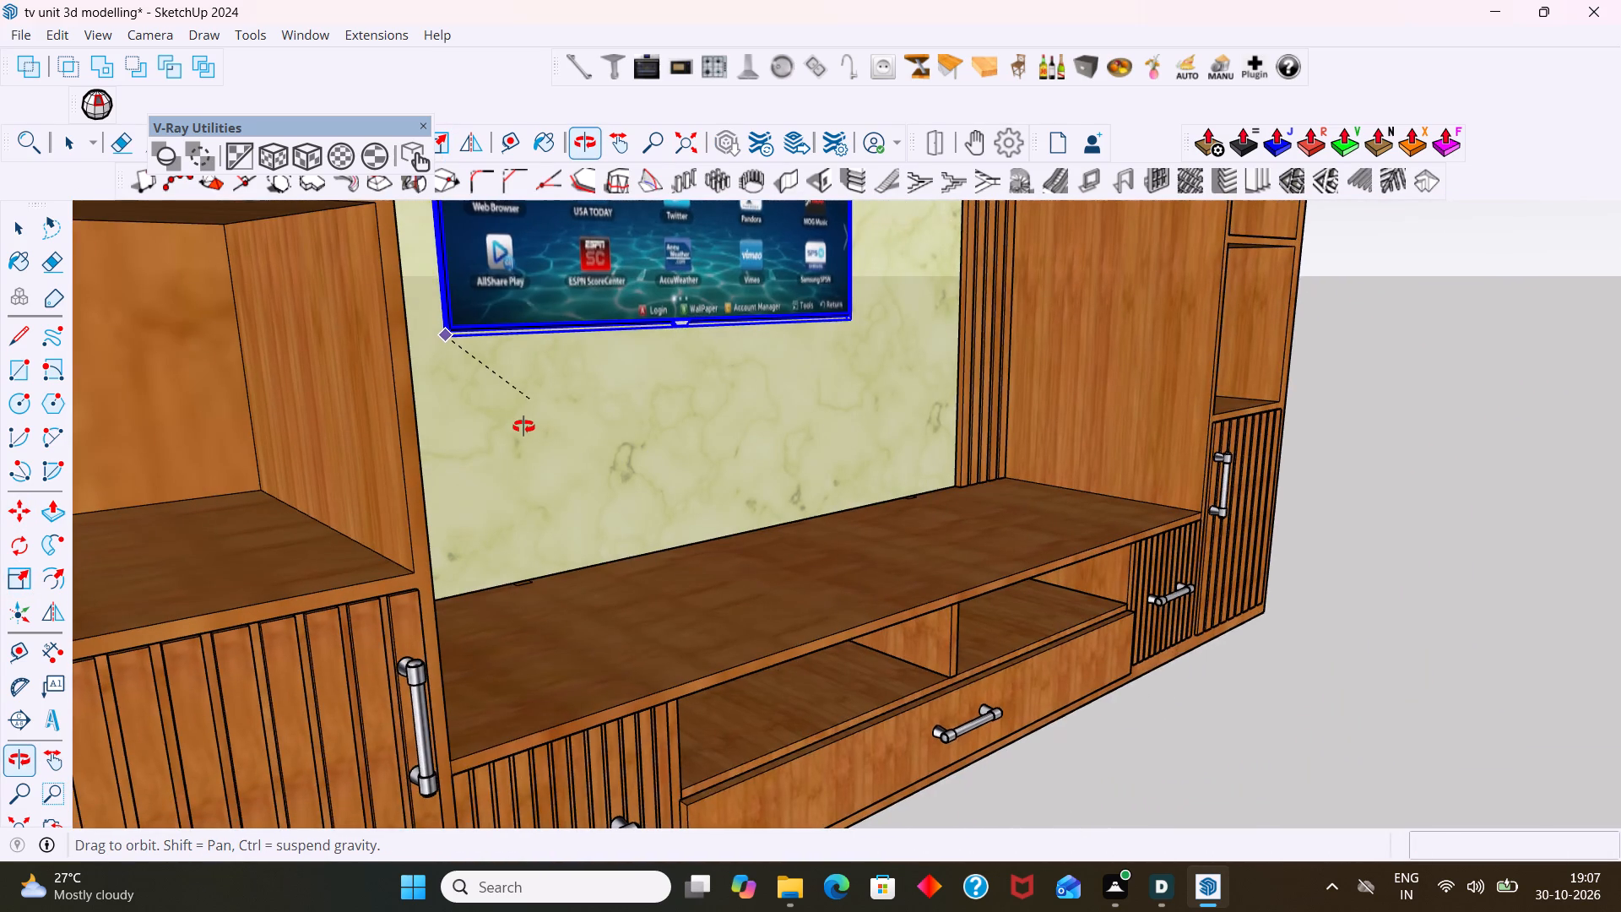
middle_drag(523, 426, 524, 426)
scroll(525, 426, up, 1)
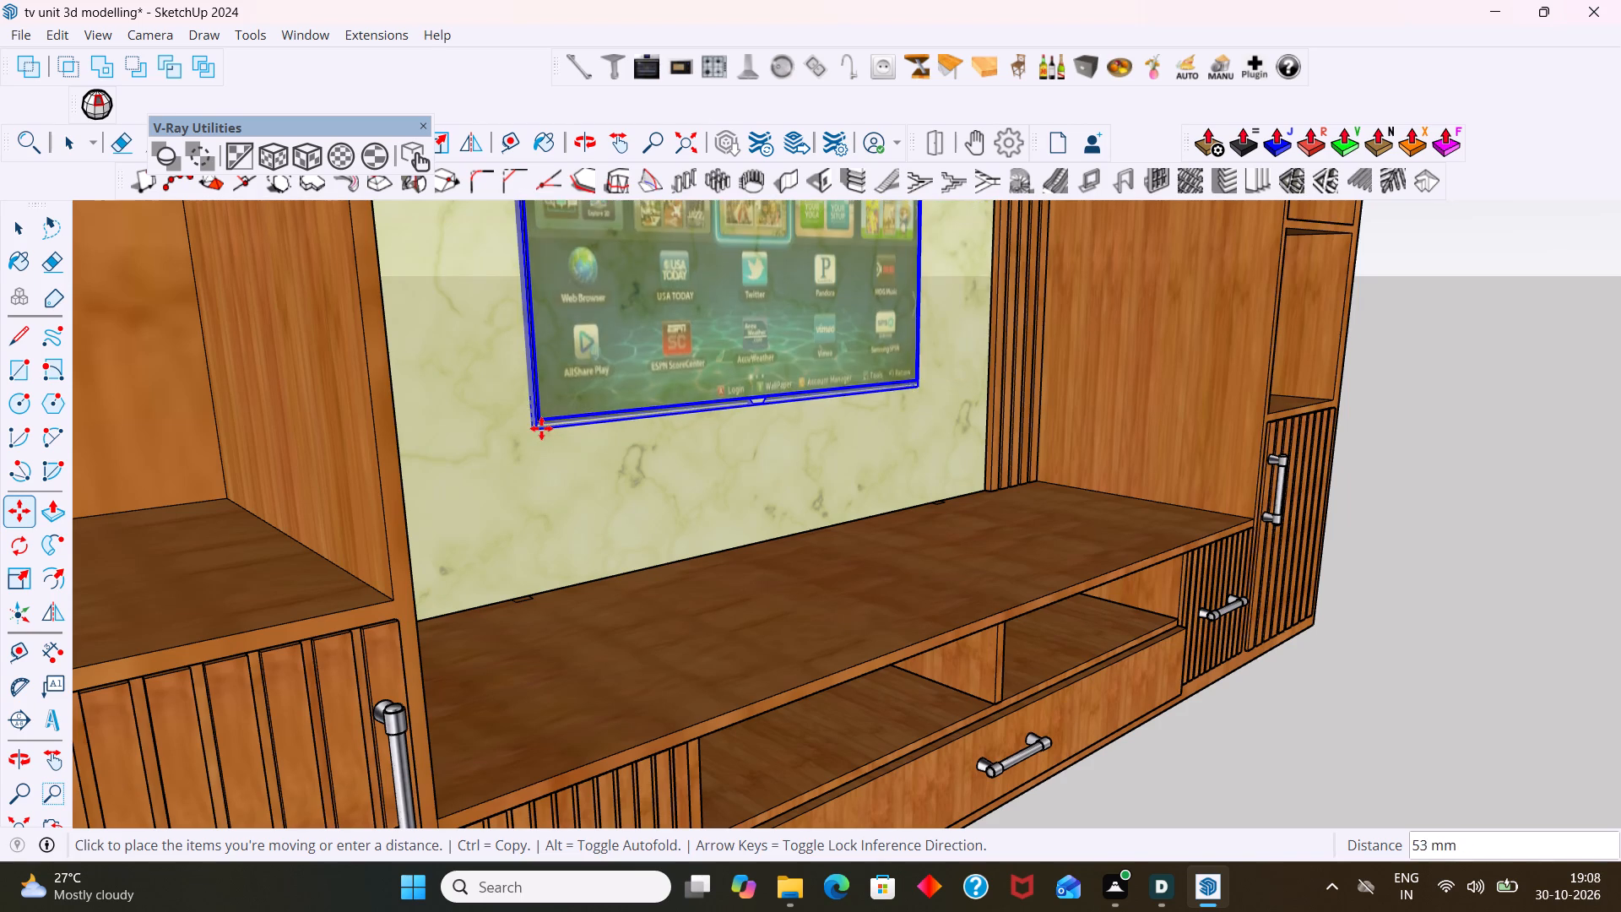
click(546, 428)
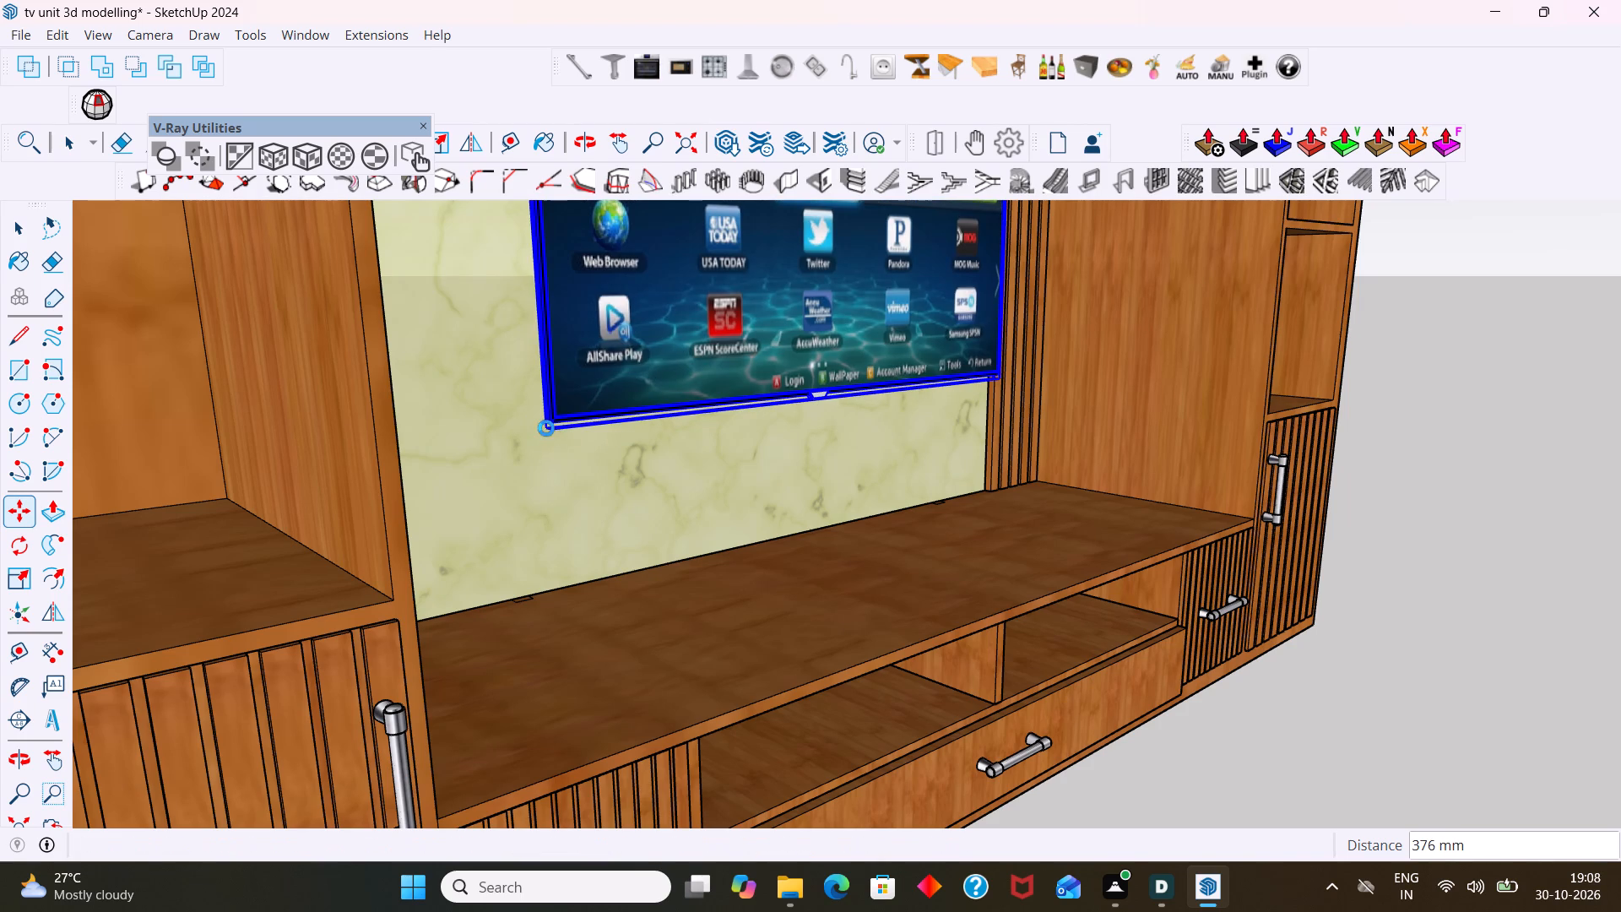
scroll(606, 445, down, 9)
key(space)
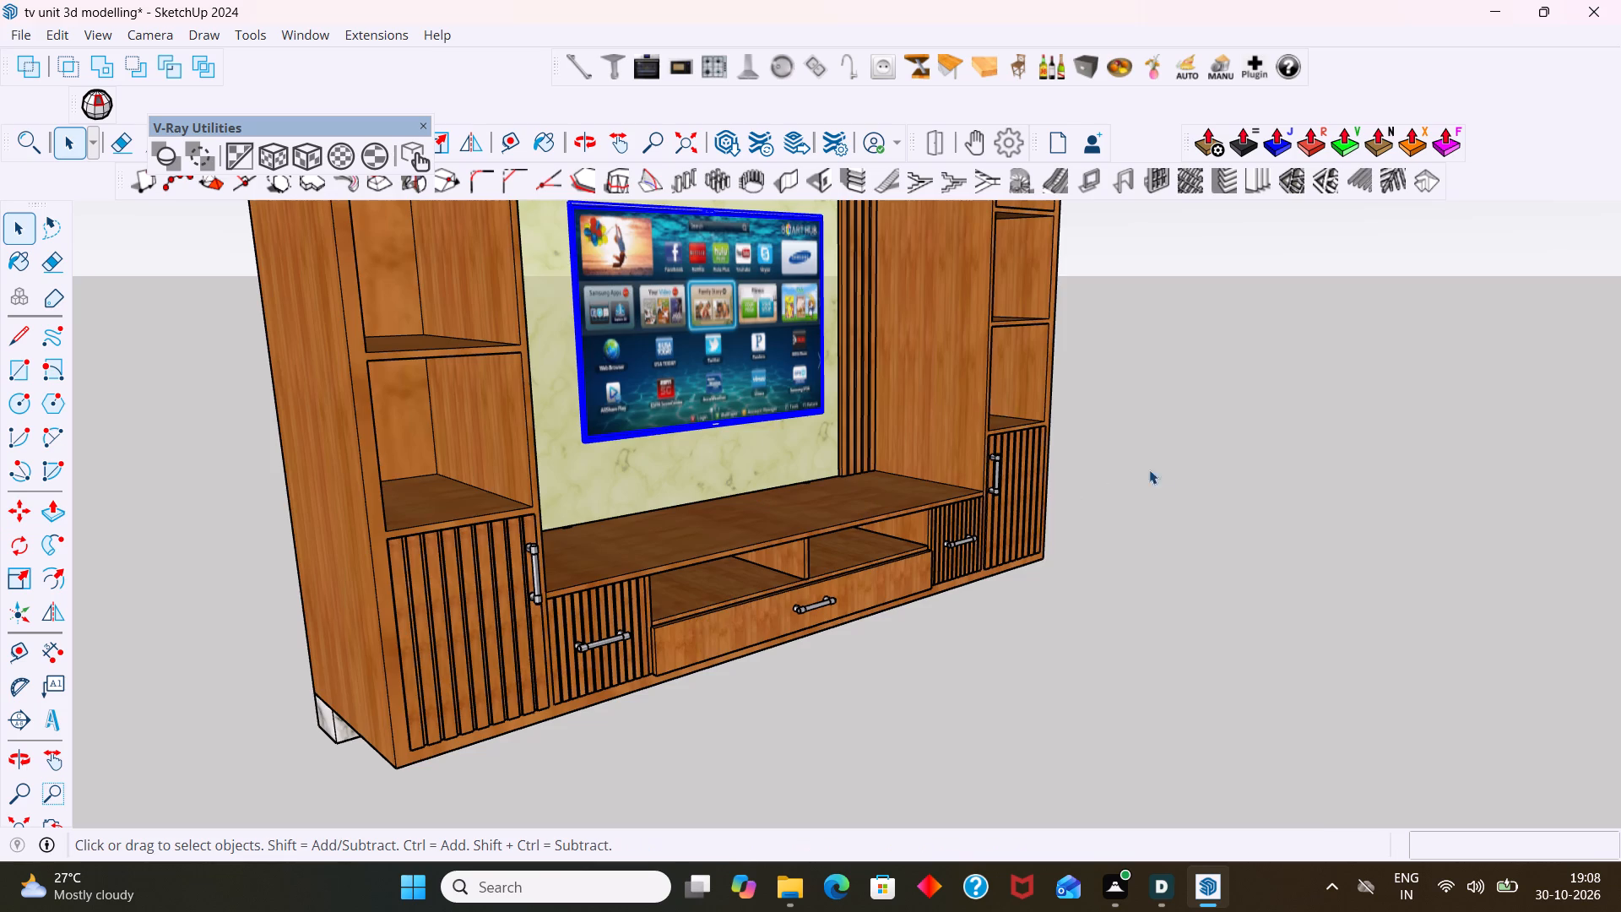
click(1160, 465)
Examine the gap between the television's rear and the marble back panel from the front and the side.
scroll(942, 454, down, 2)
middle_drag(923, 457, 644, 511)
scroll(747, 425, up, 1)
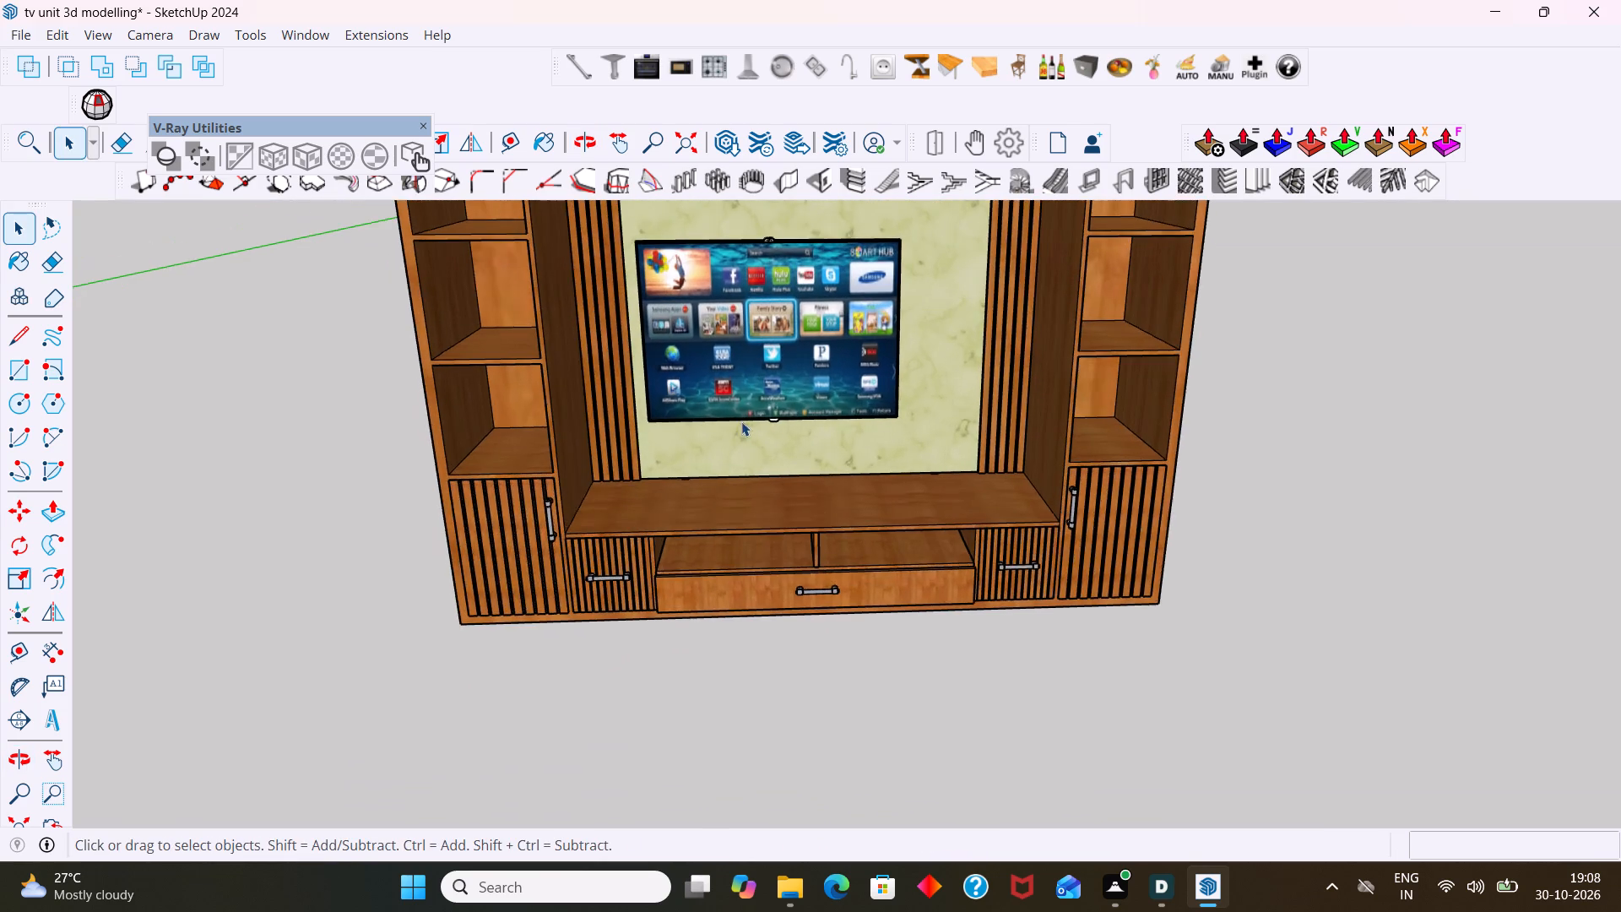
middle_drag(741, 422, 912, 464)
scroll(893, 436, down, 5)
middle_drag(824, 418, 909, 430)
scroll(779, 366, up, 2)
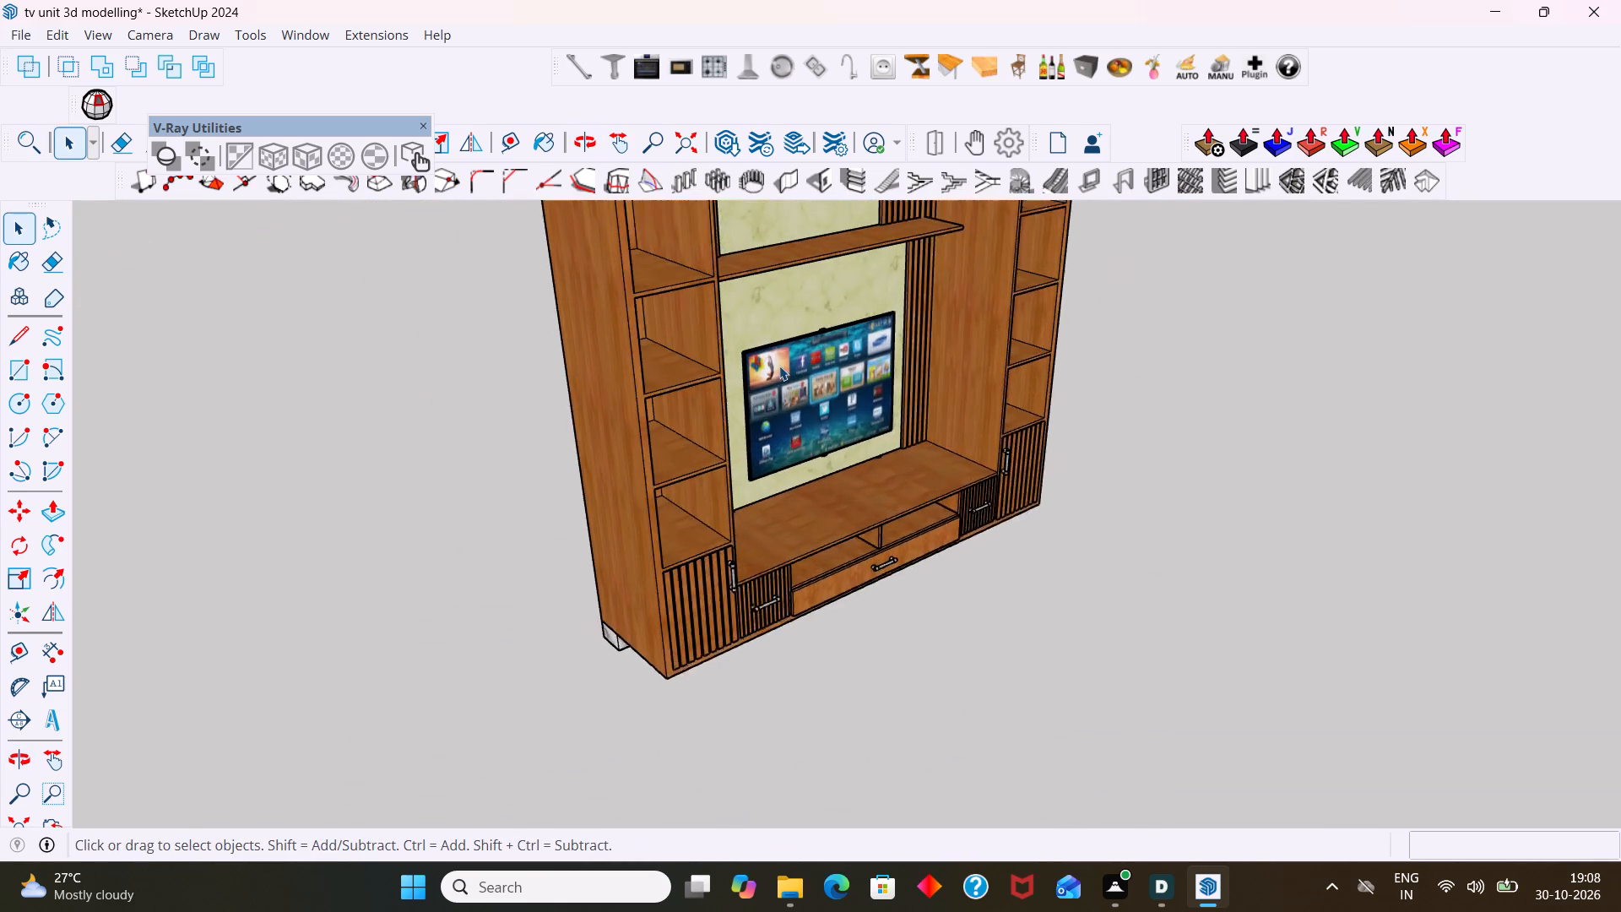
scroll(779, 366, up, 13)
middle_drag(766, 328, 854, 384)
scroll(938, 327, up, 3)
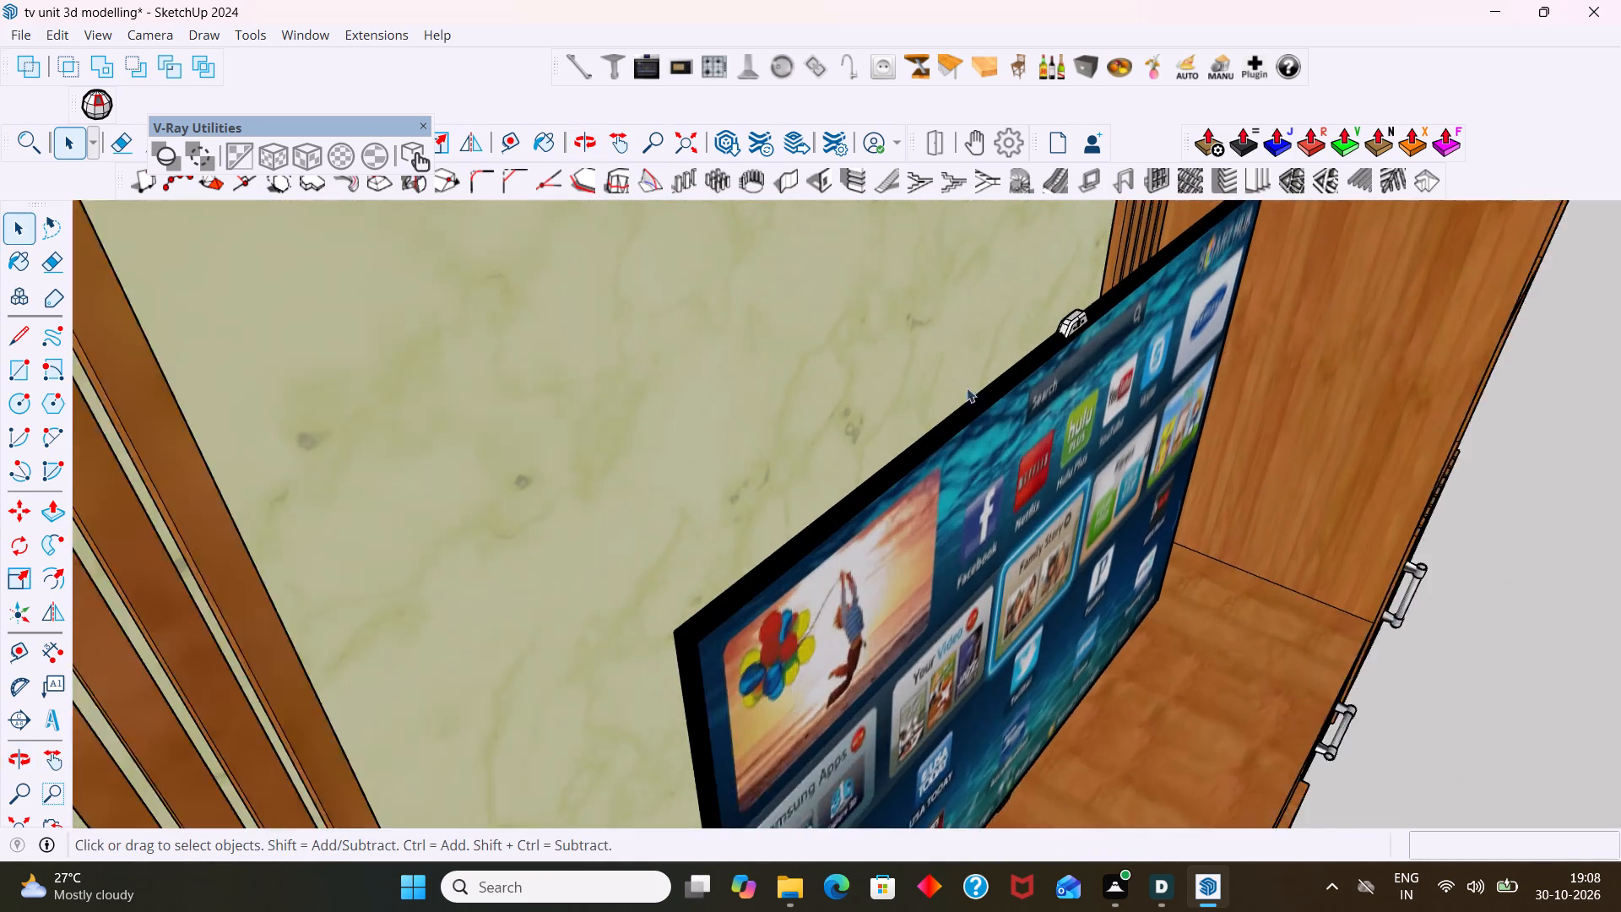
scroll(967, 388, up, 2)
middle_drag(970, 417, 1110, 360)
scroll(818, 630, down, 1)
scroll(662, 732, up, 2)
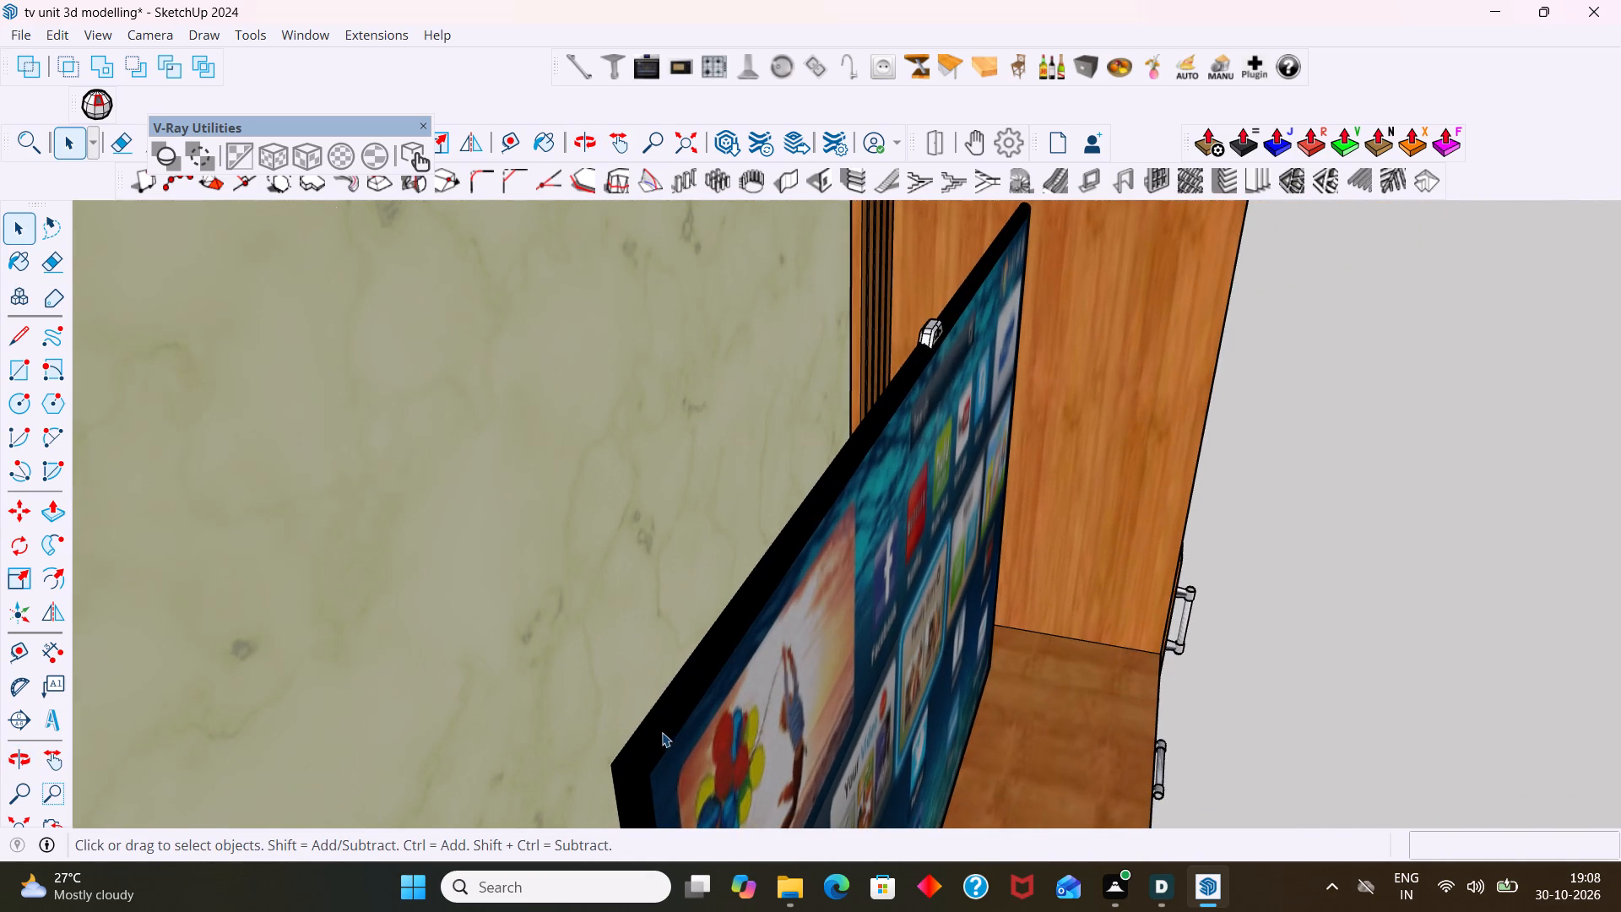
Move the television by its upper rear corner about 417 mm back onto the face of the marble panel and deselect it.
click(662, 731)
key(m)
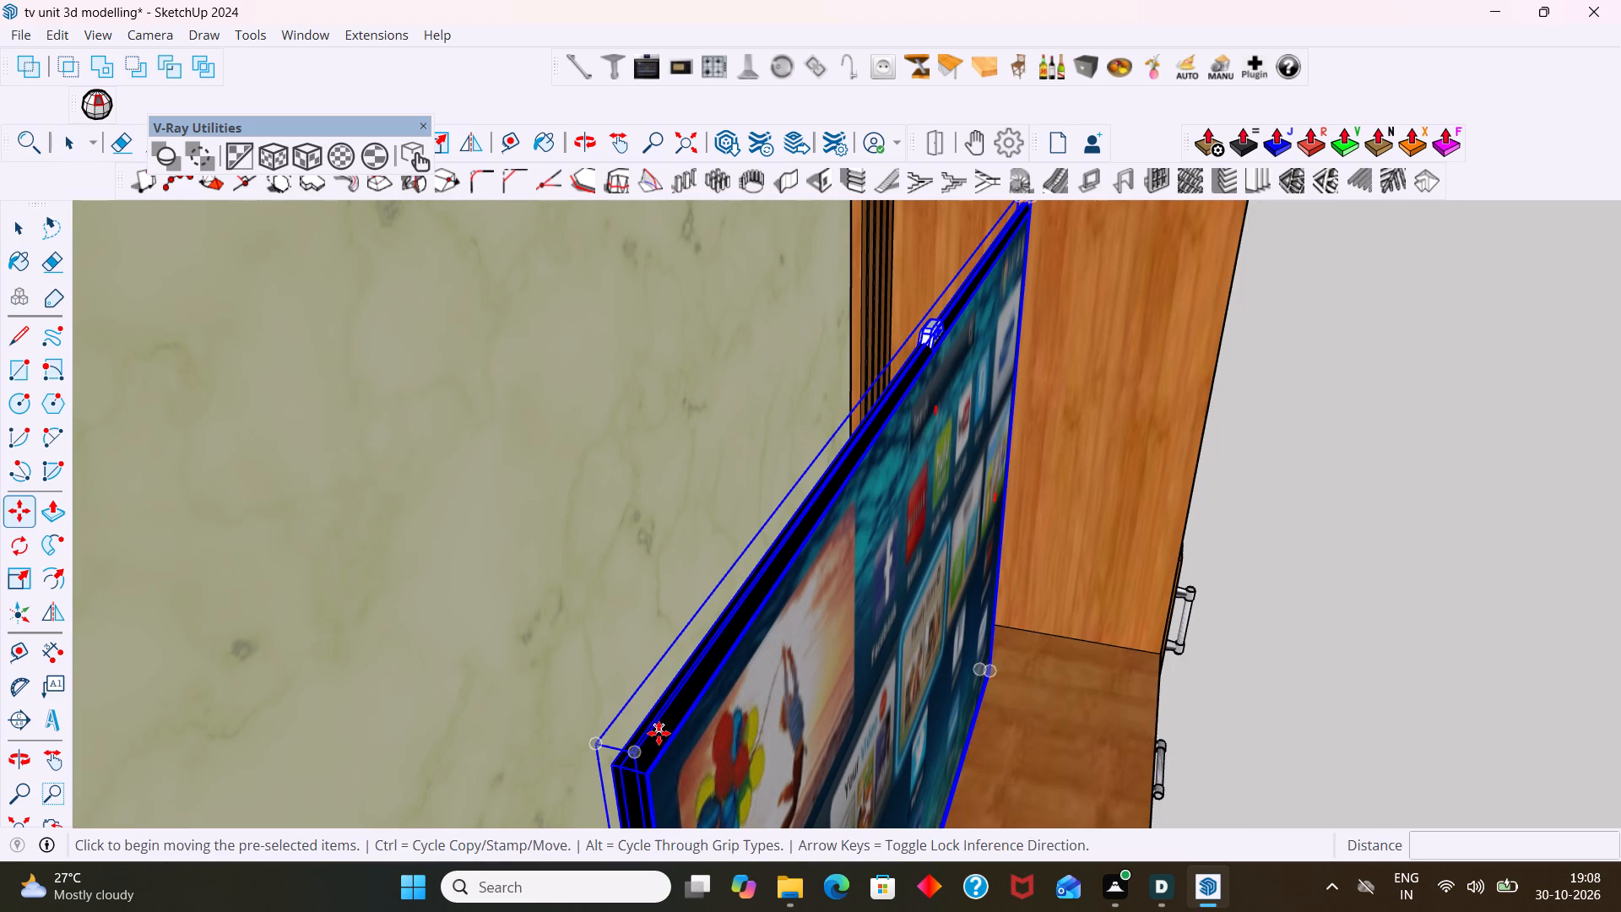
click(615, 766)
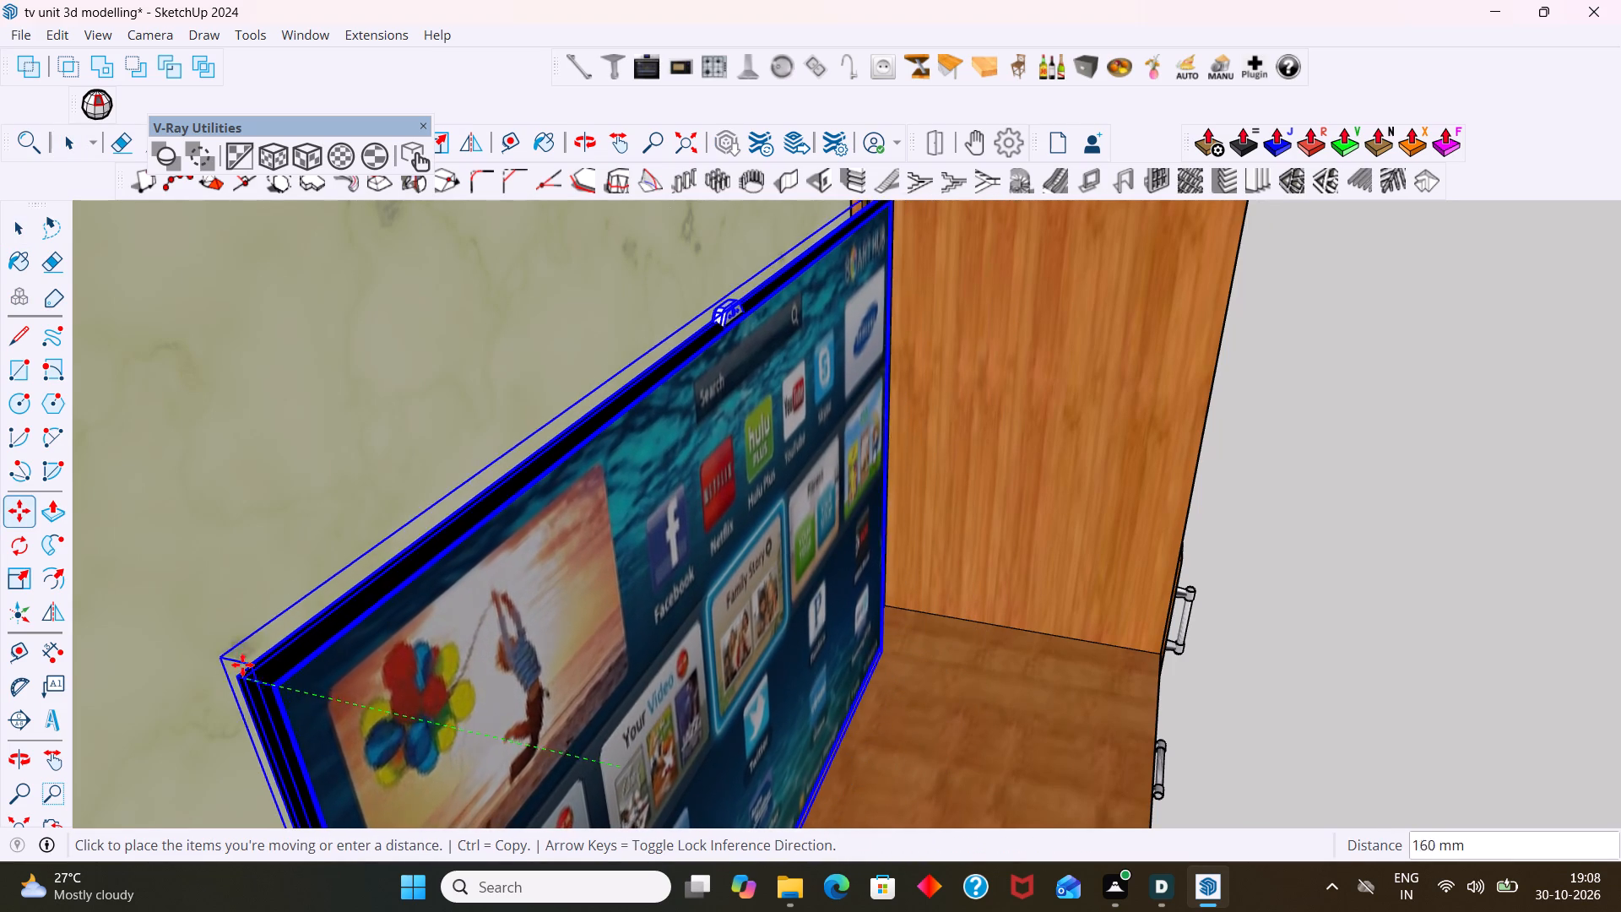
scroll(188, 643, down, 5)
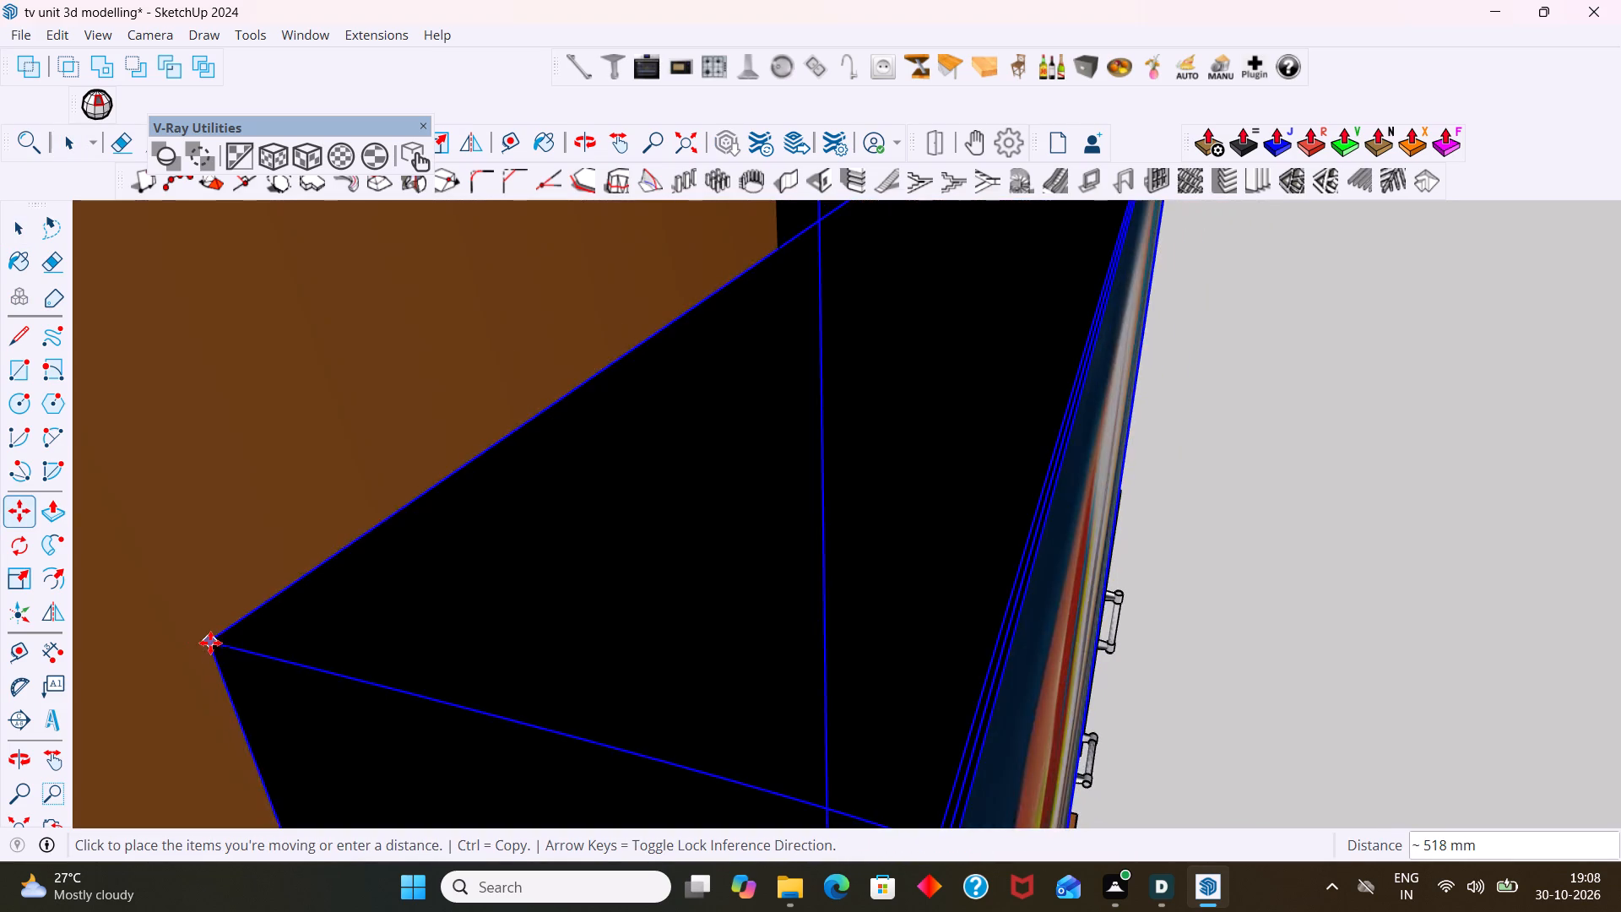
shift+middle_drag(219, 643, 442, 650)
scroll(454, 644, down, 4)
middle_drag(848, 587, 687, 592)
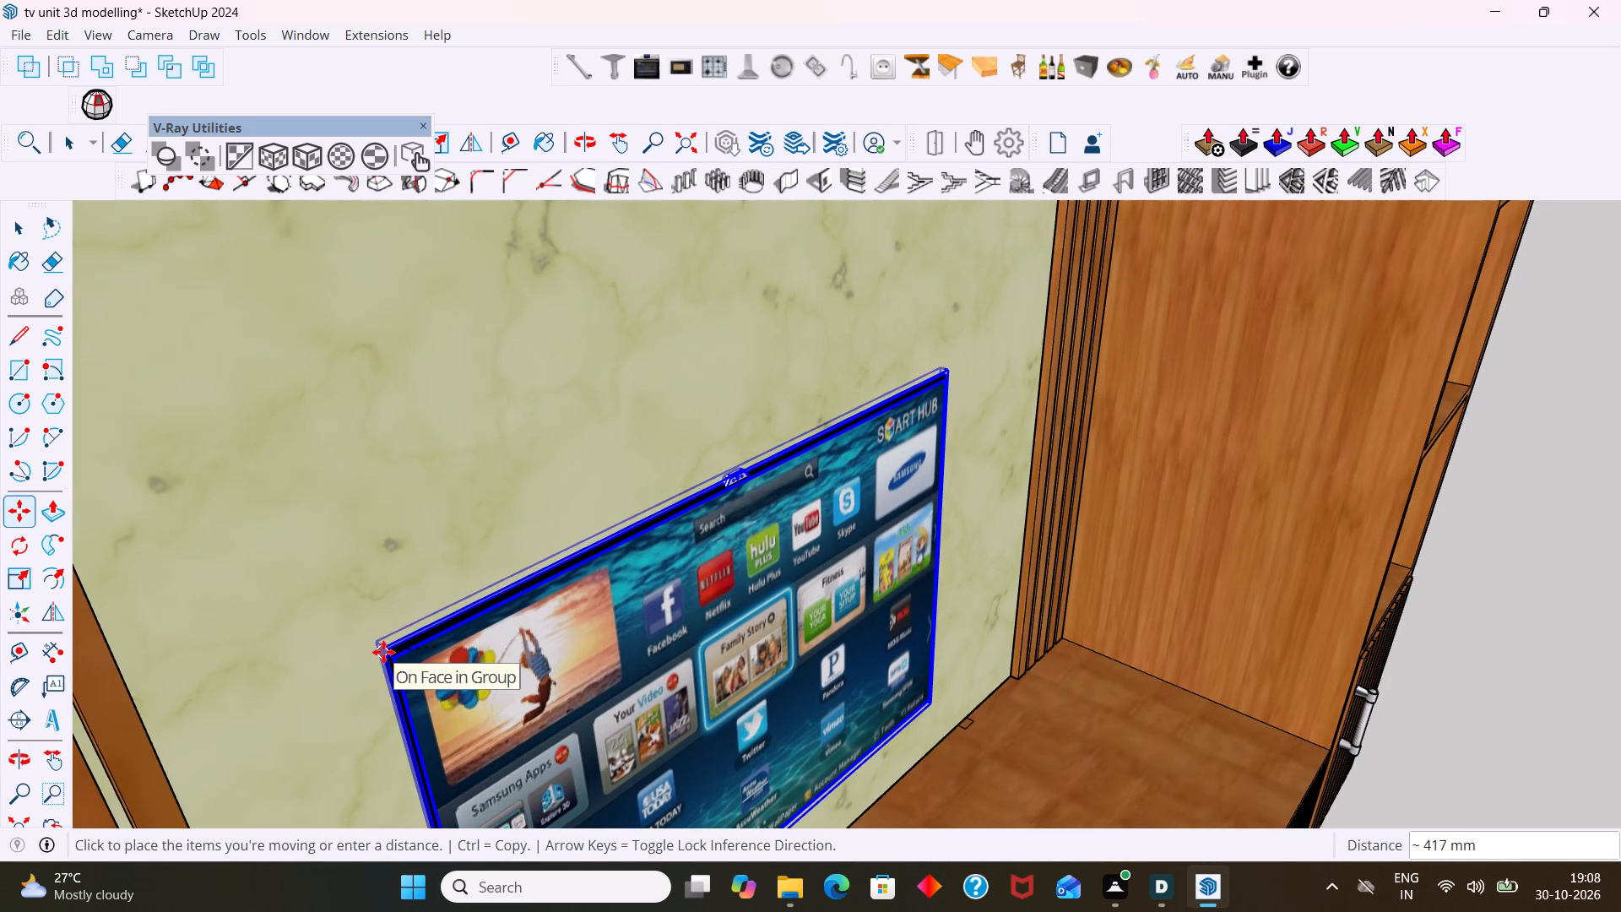
click(383, 652)
key(space)
scroll(578, 665, down, 3)
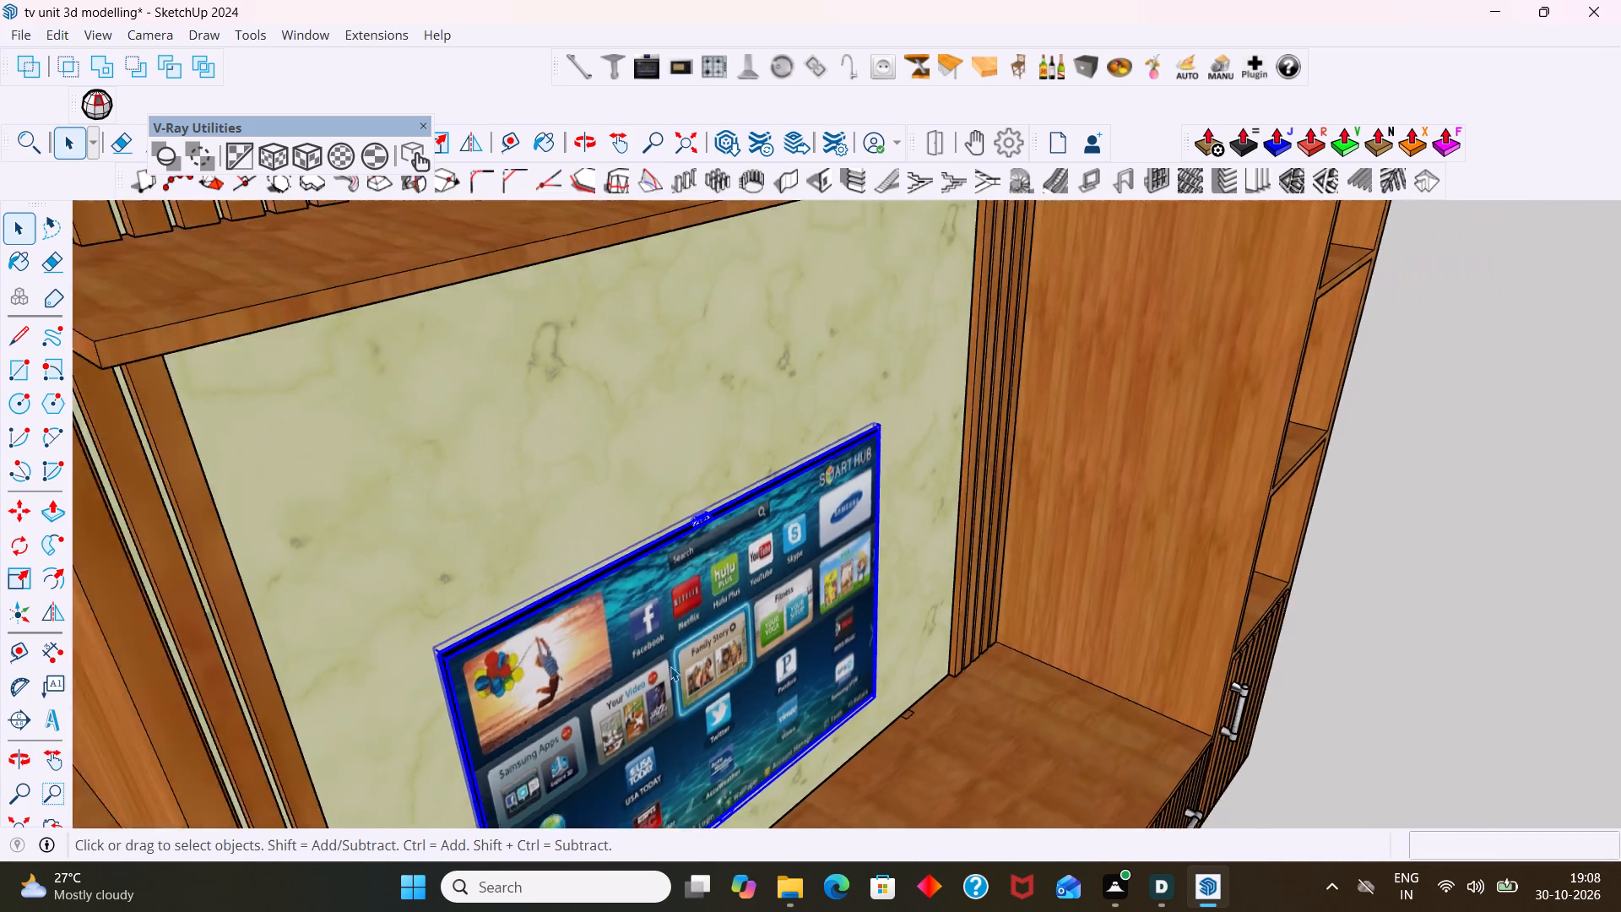
scroll(670, 666, down, 6)
click(1215, 634)
Move the television straight up the blue axis by about 358 mm on the marble back panel and deselect it.
scroll(1210, 633, down, 3)
middle_drag(1154, 641, 696, 415)
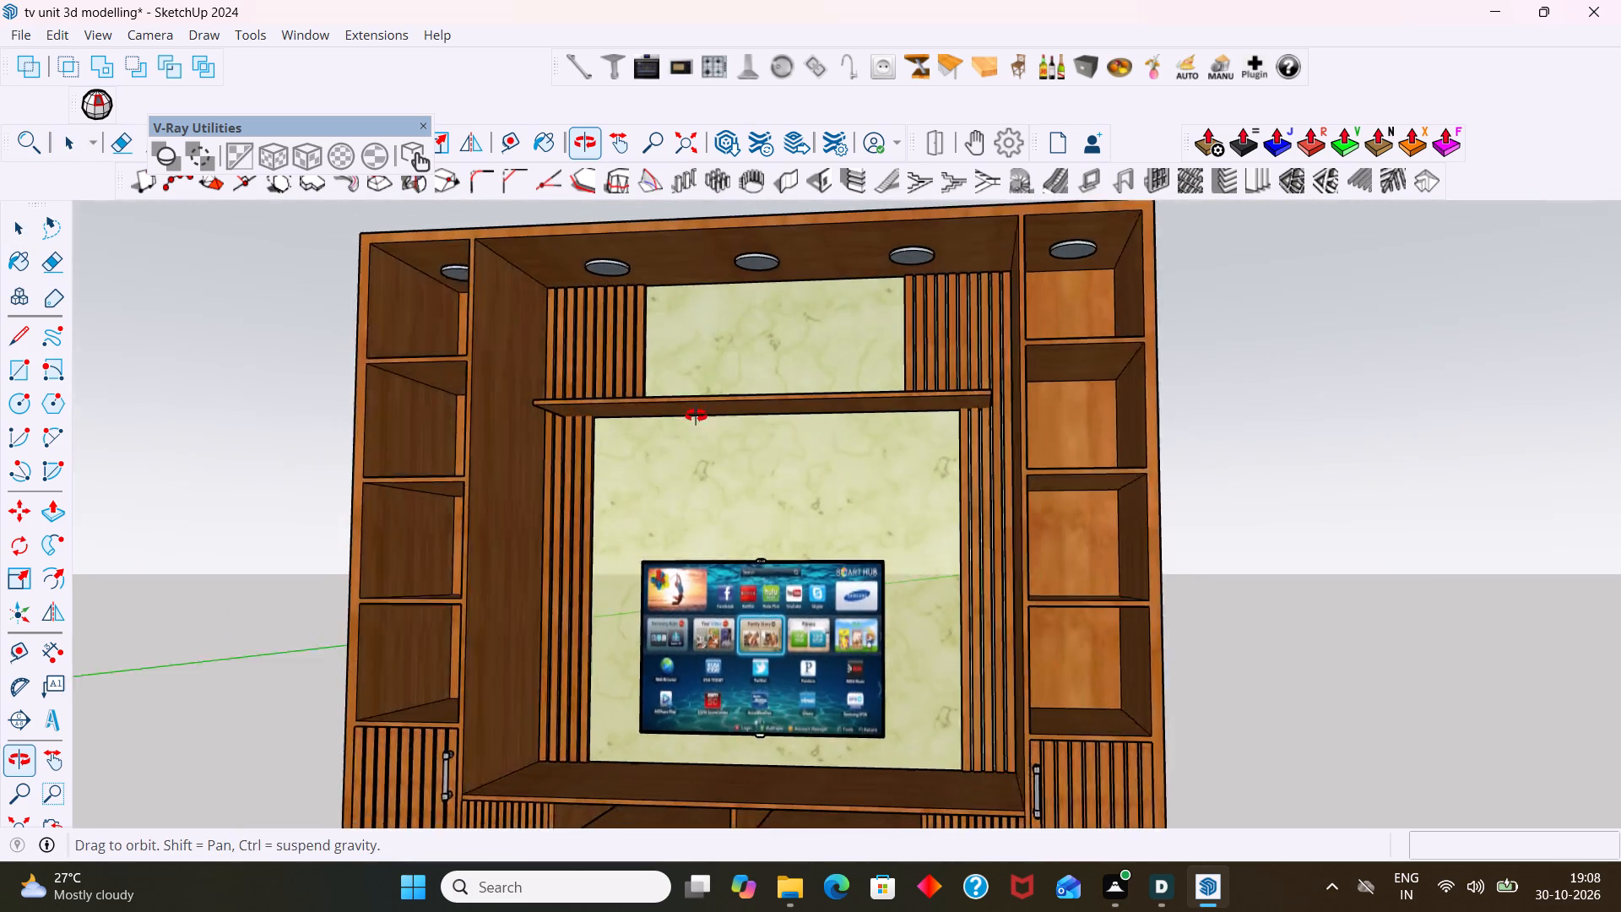
middle_drag(696, 415, 669, 416)
scroll(838, 537, up, 4)
shift+middle_drag(814, 632, 843, 437)
scroll(850, 436, down, 5)
middle_drag(788, 594, 899, 795)
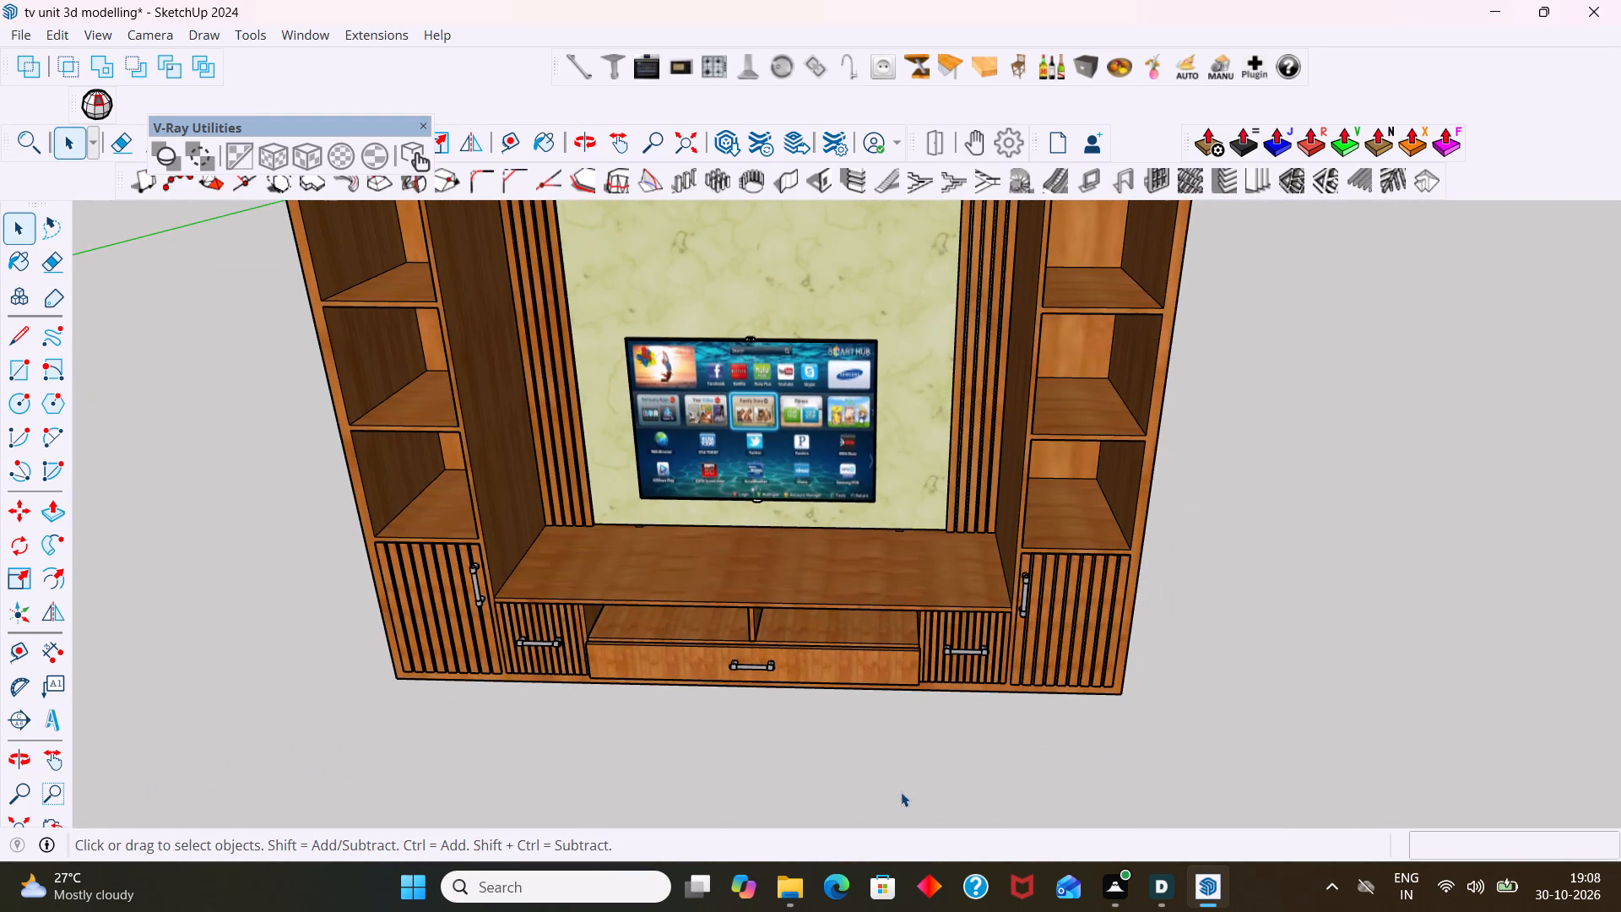
click(804, 423)
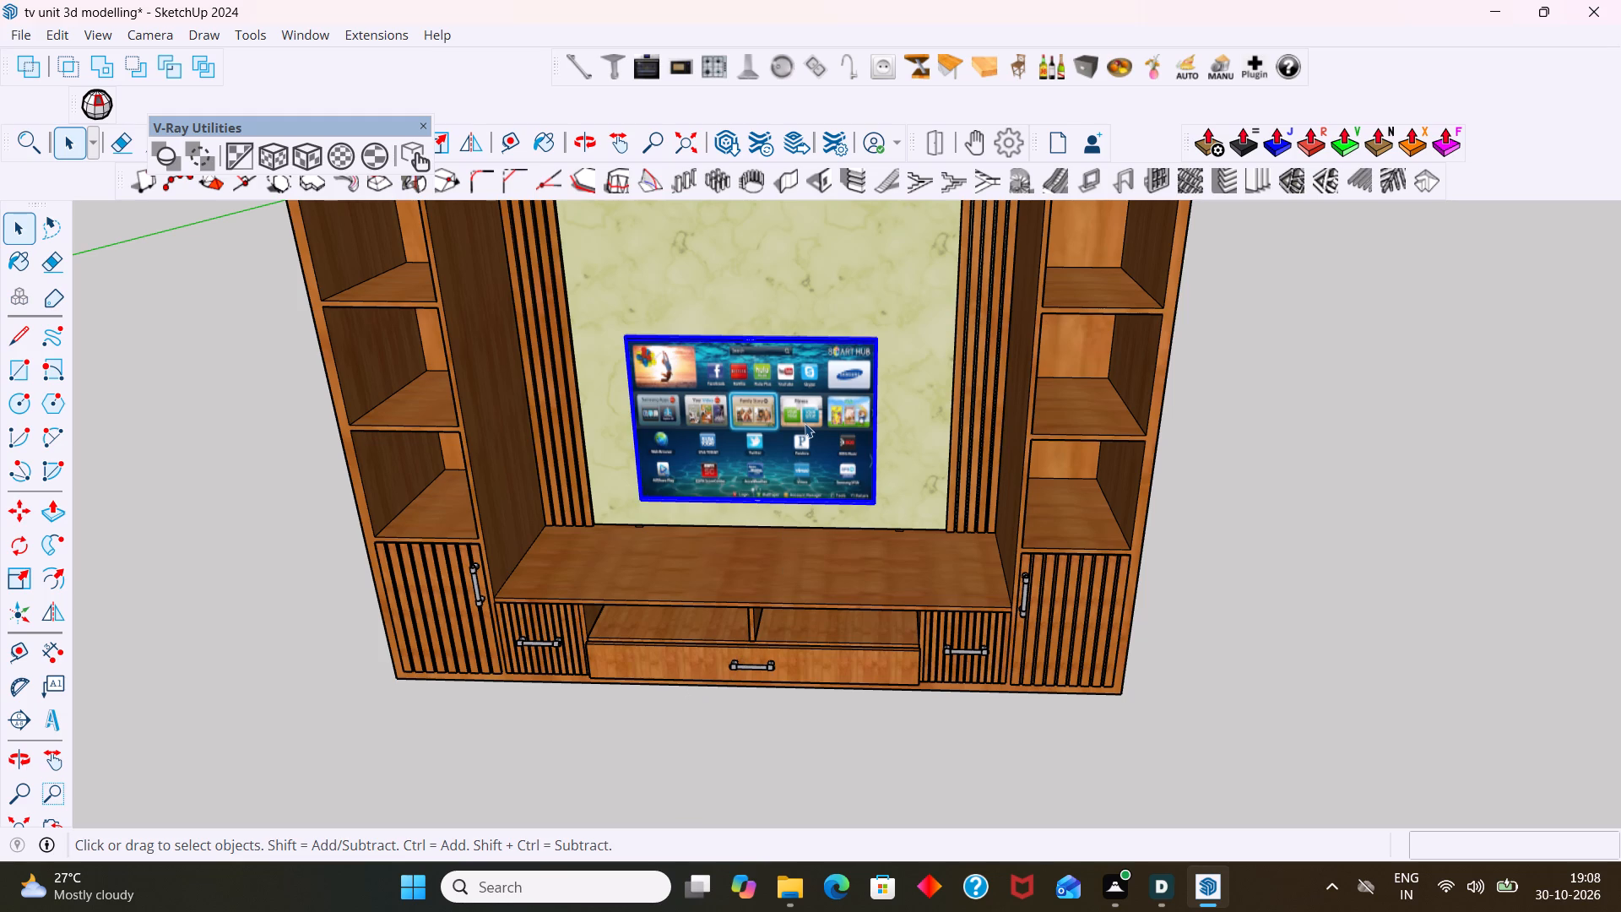
key(m)
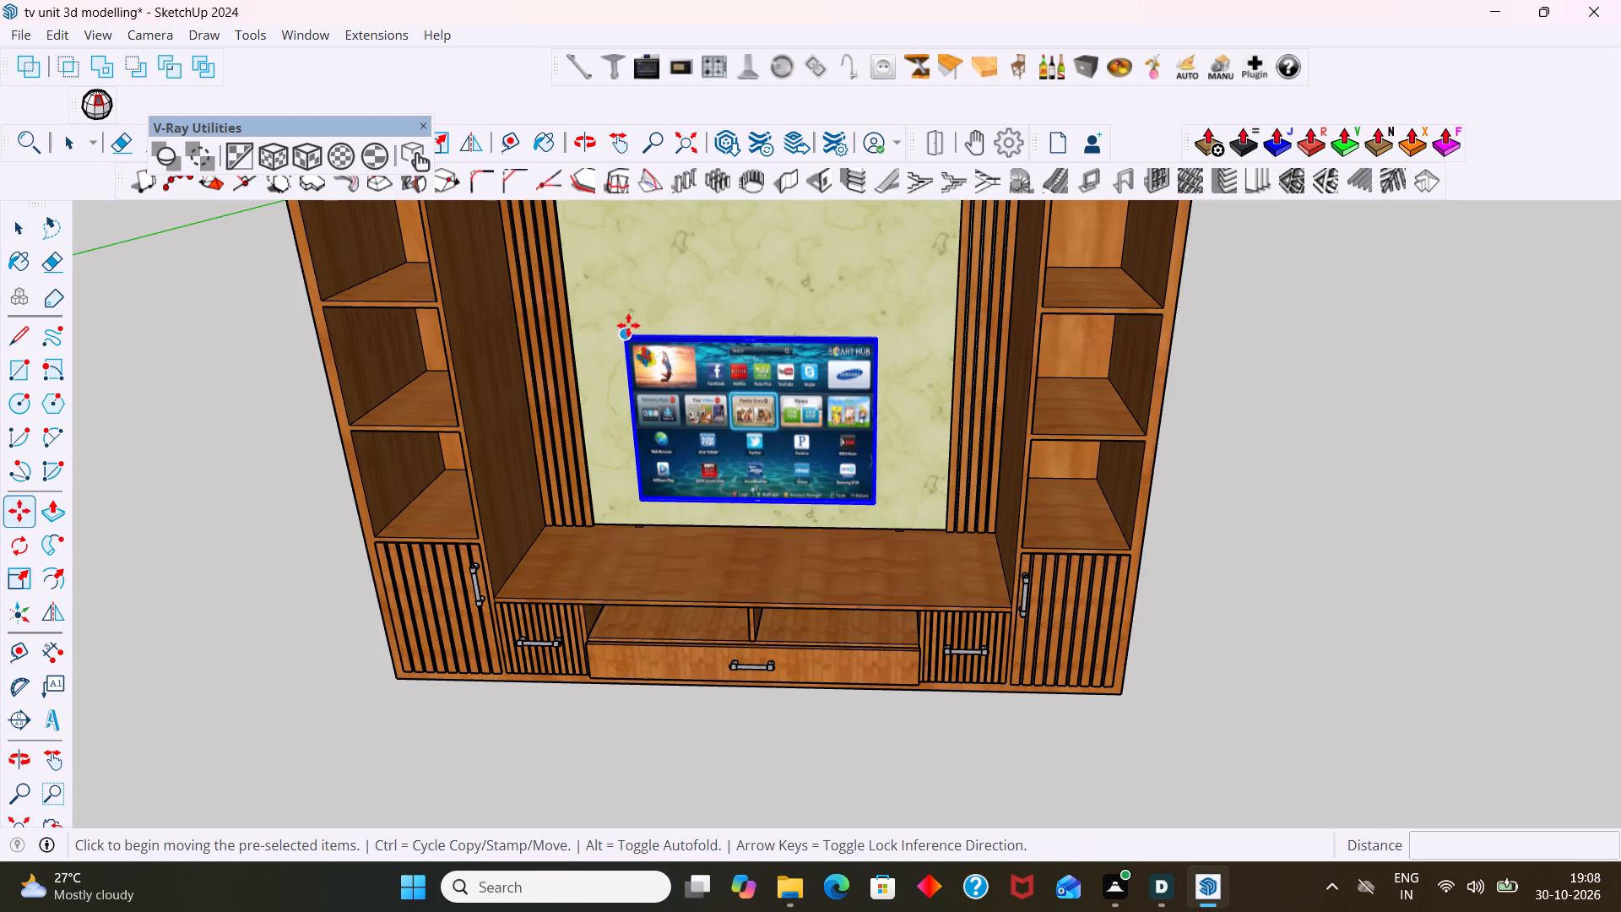
click(624, 336)
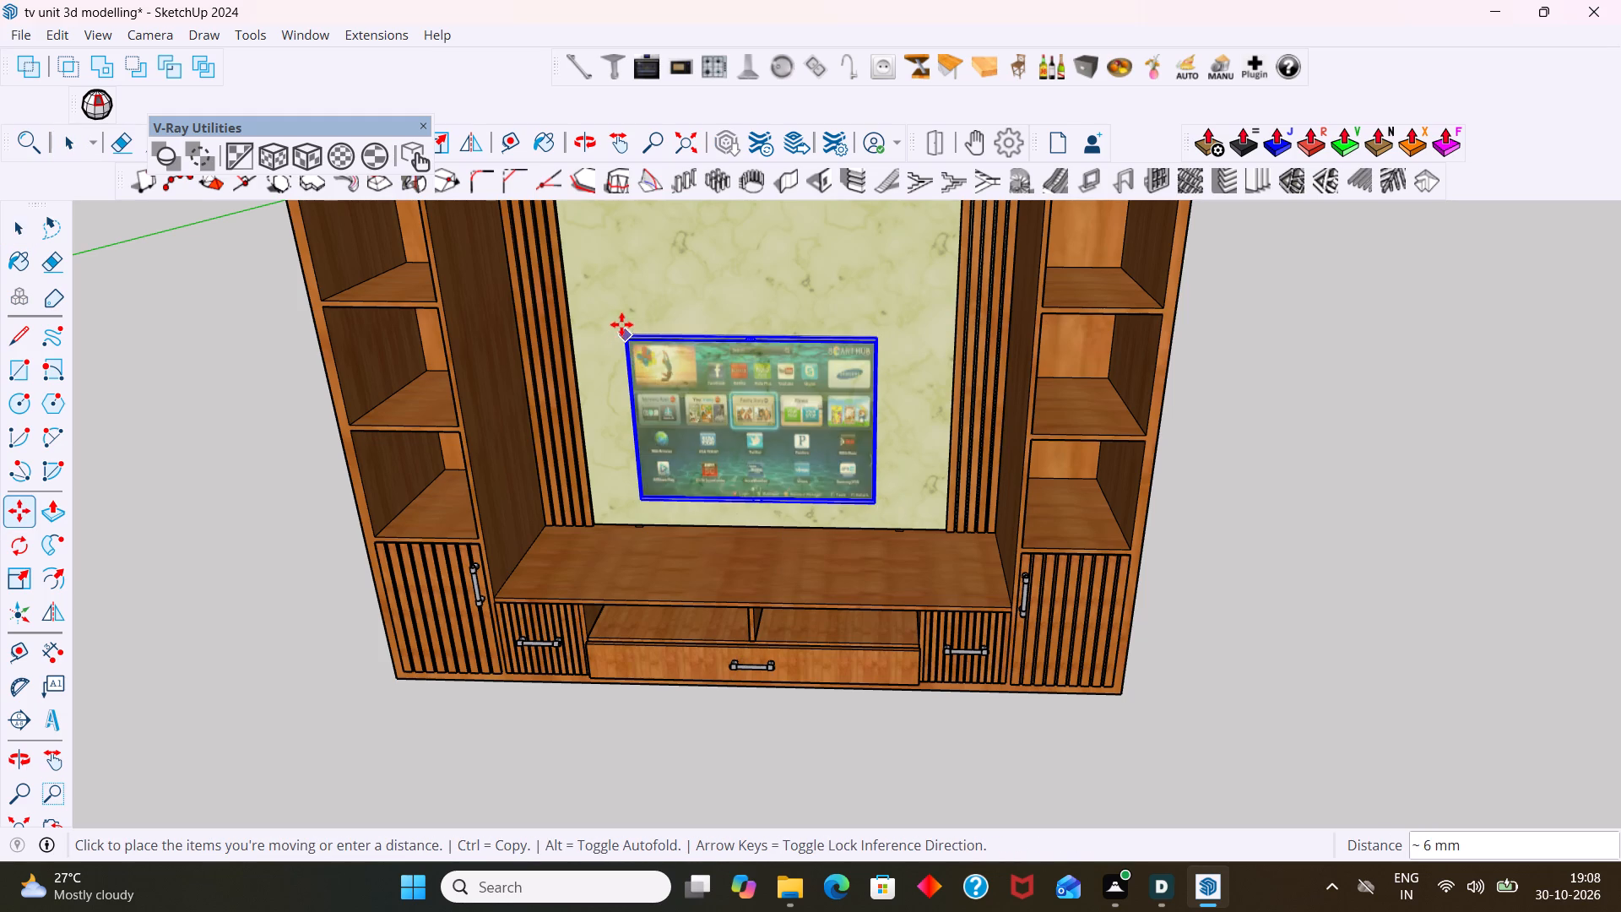
key(ctrl+z)
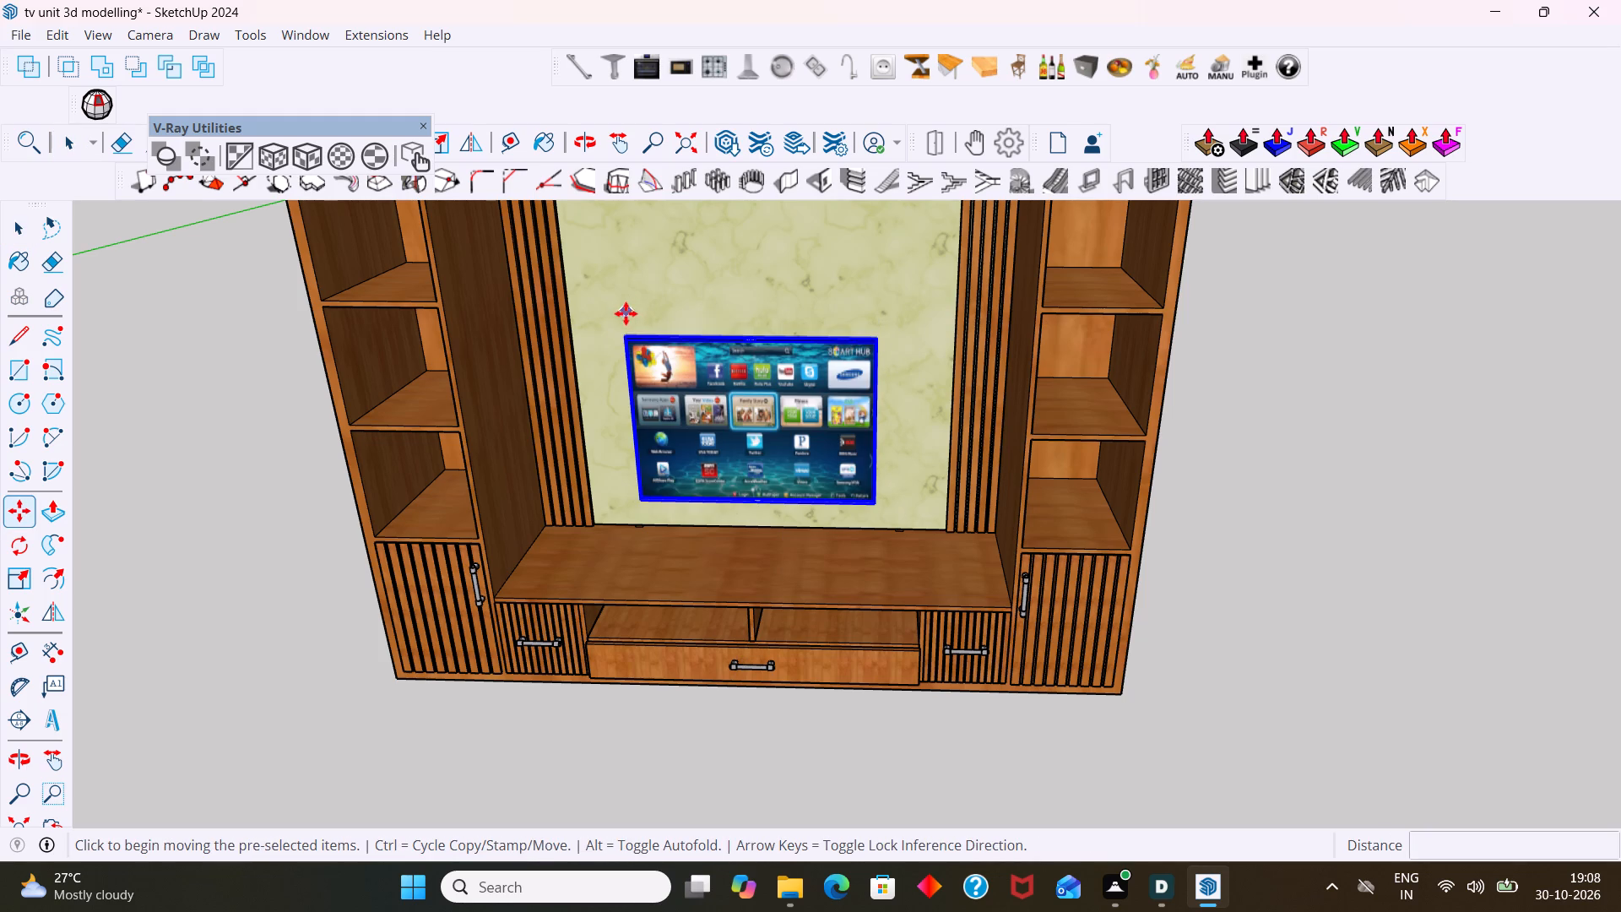
click(621, 331)
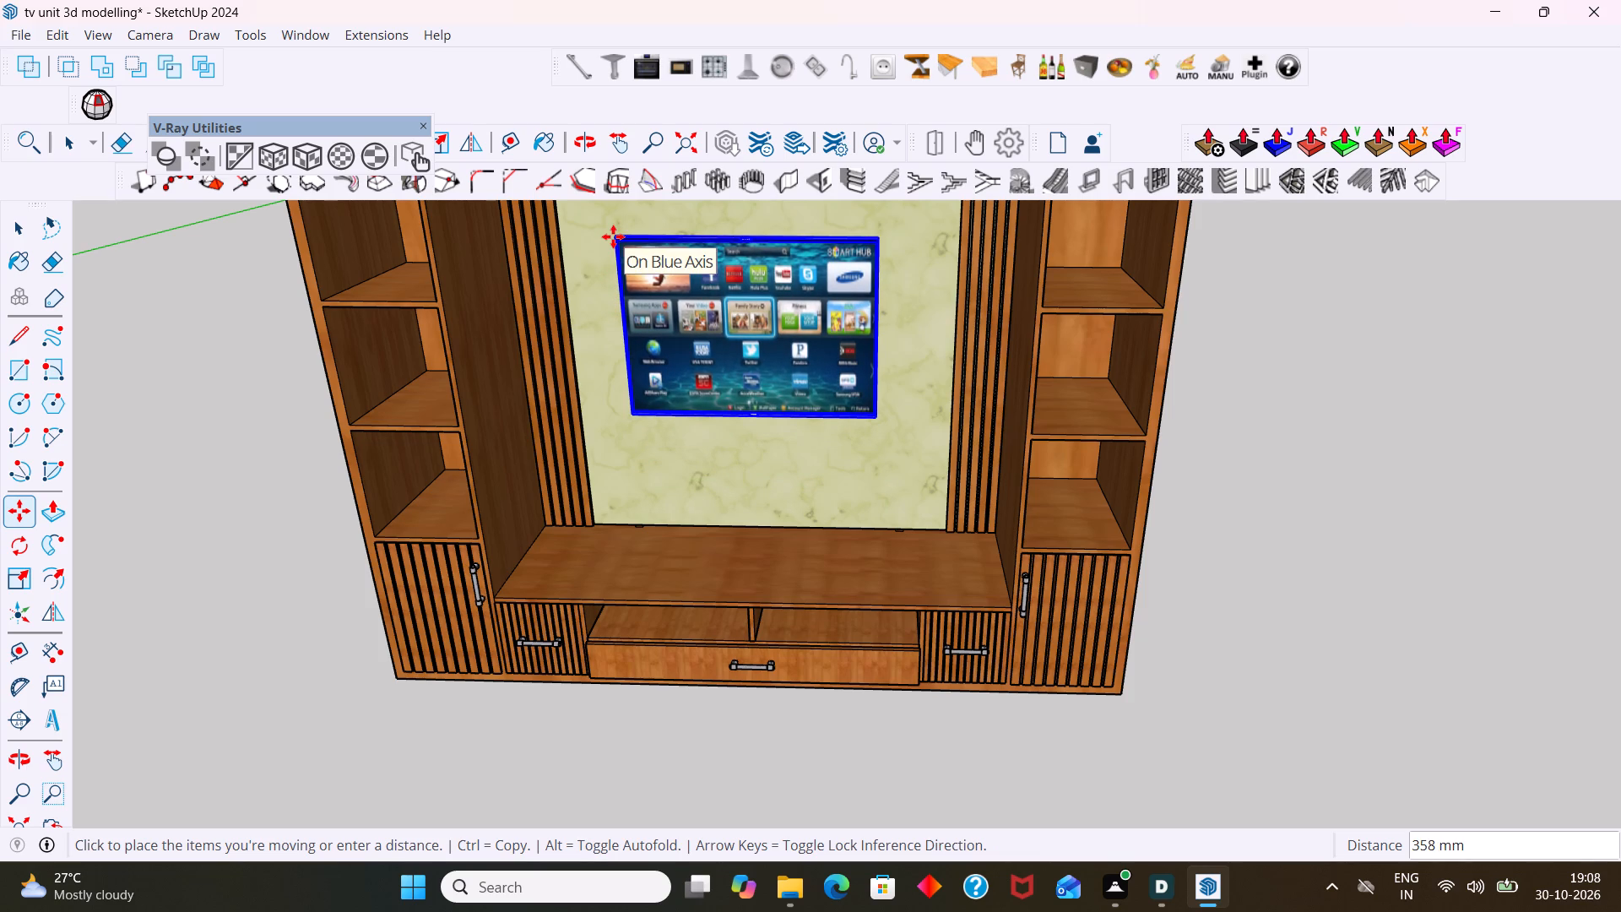
click(613, 236)
key(space)
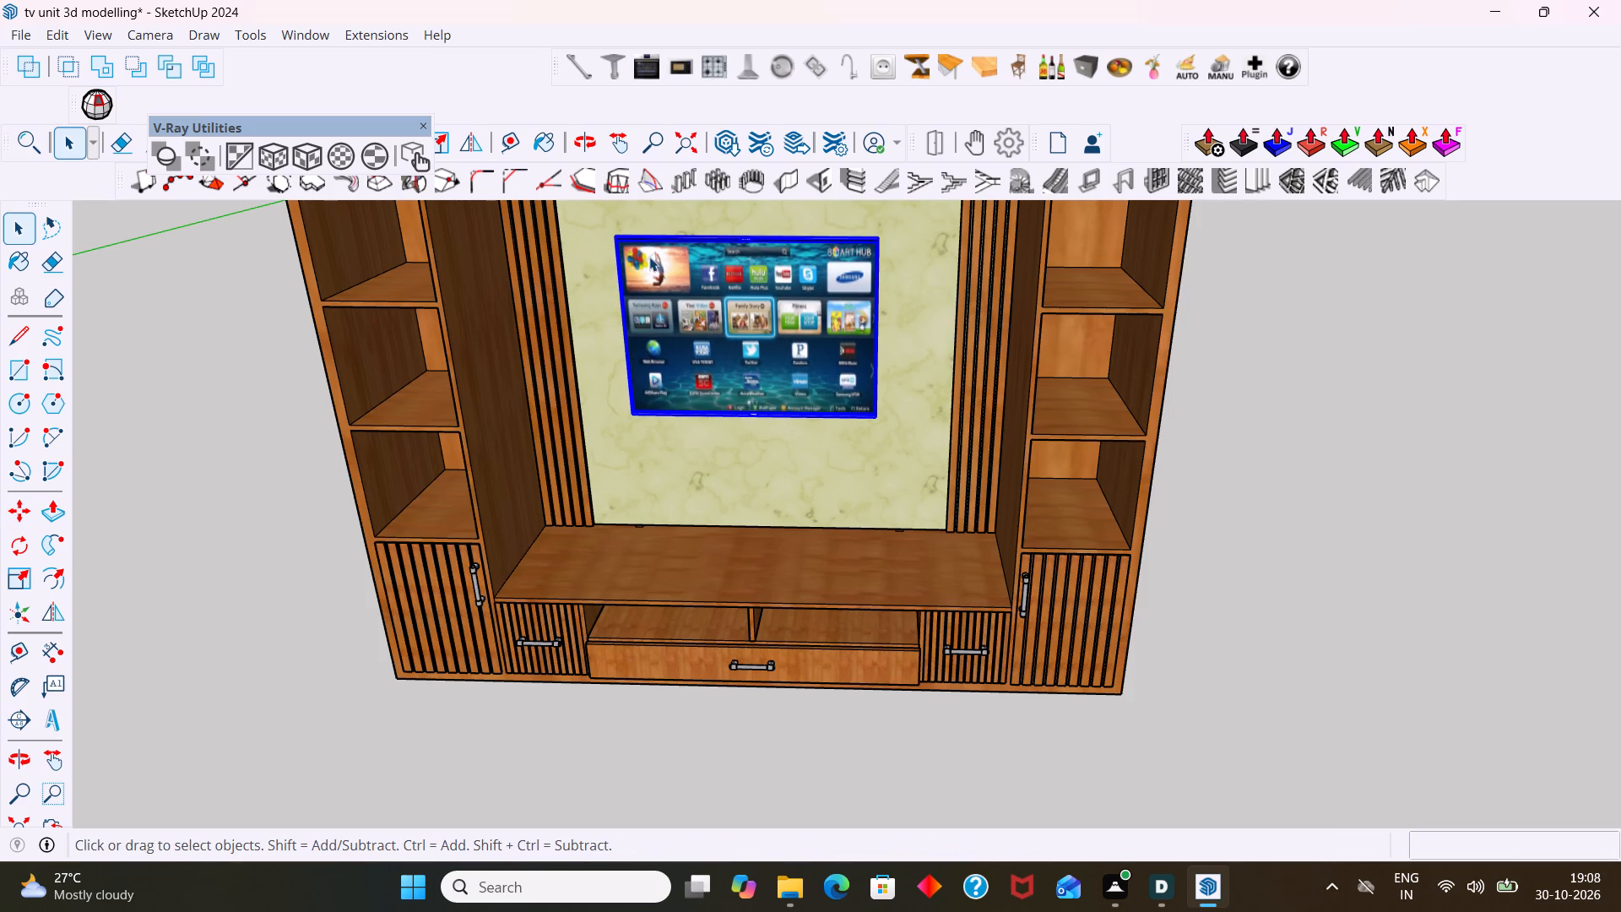
click(1284, 456)
Widen the television by scaling its right-hand side outward along the red axis by a factor of about 1.16.
scroll(1235, 464, down, 4)
middle_drag(830, 341, 980, 347)
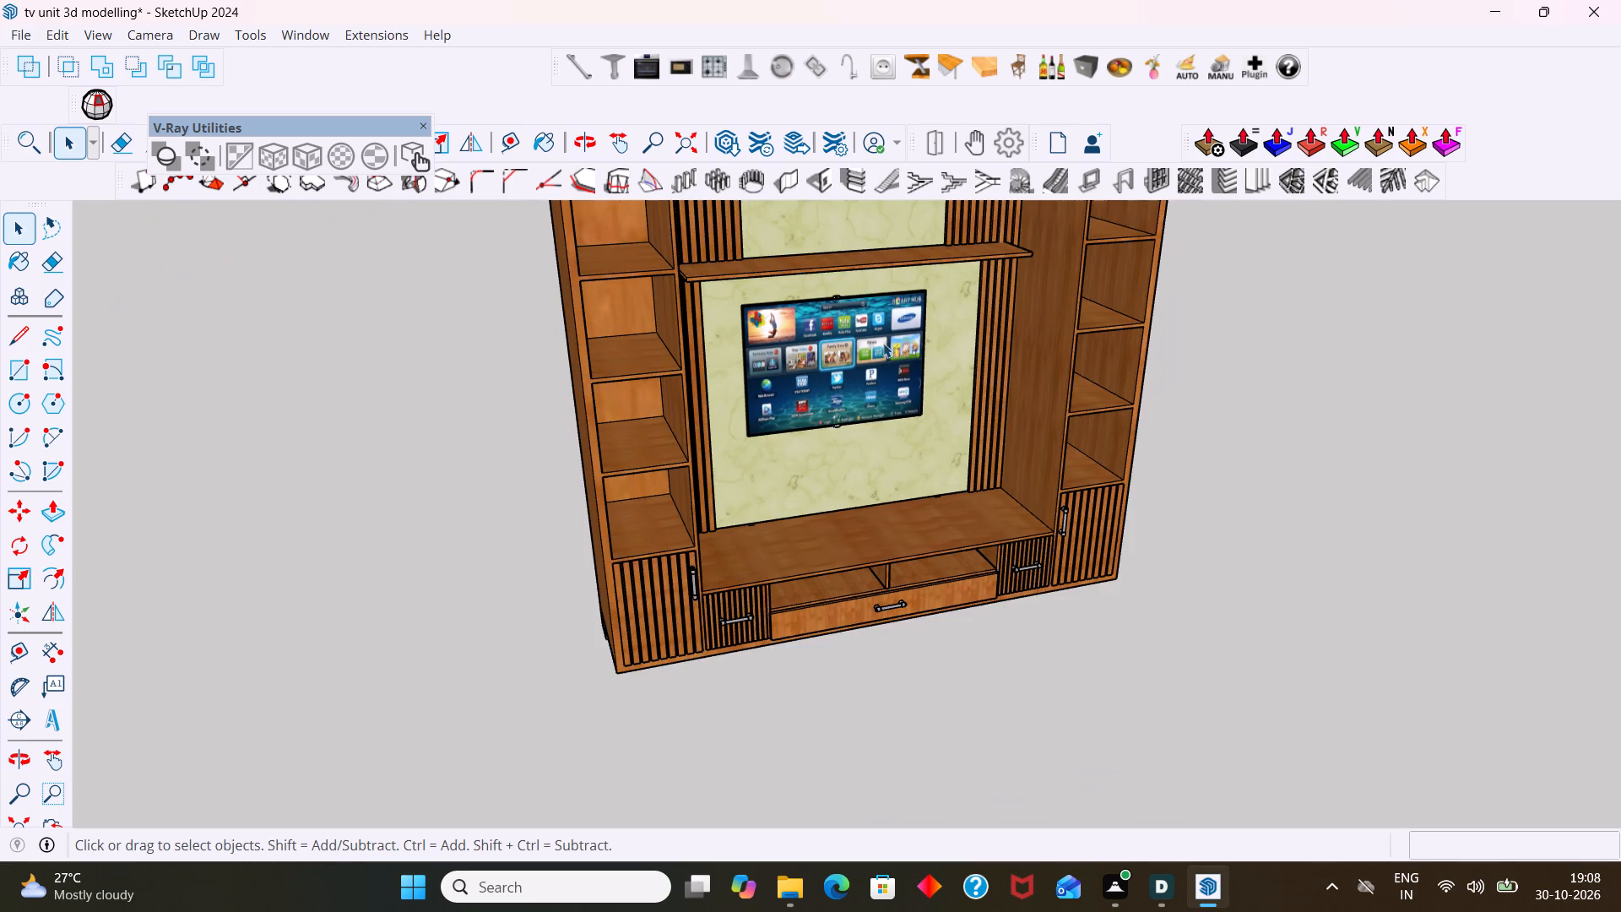
scroll(879, 343, up, 1)
click(877, 342)
middle_drag(895, 350, 625, 358)
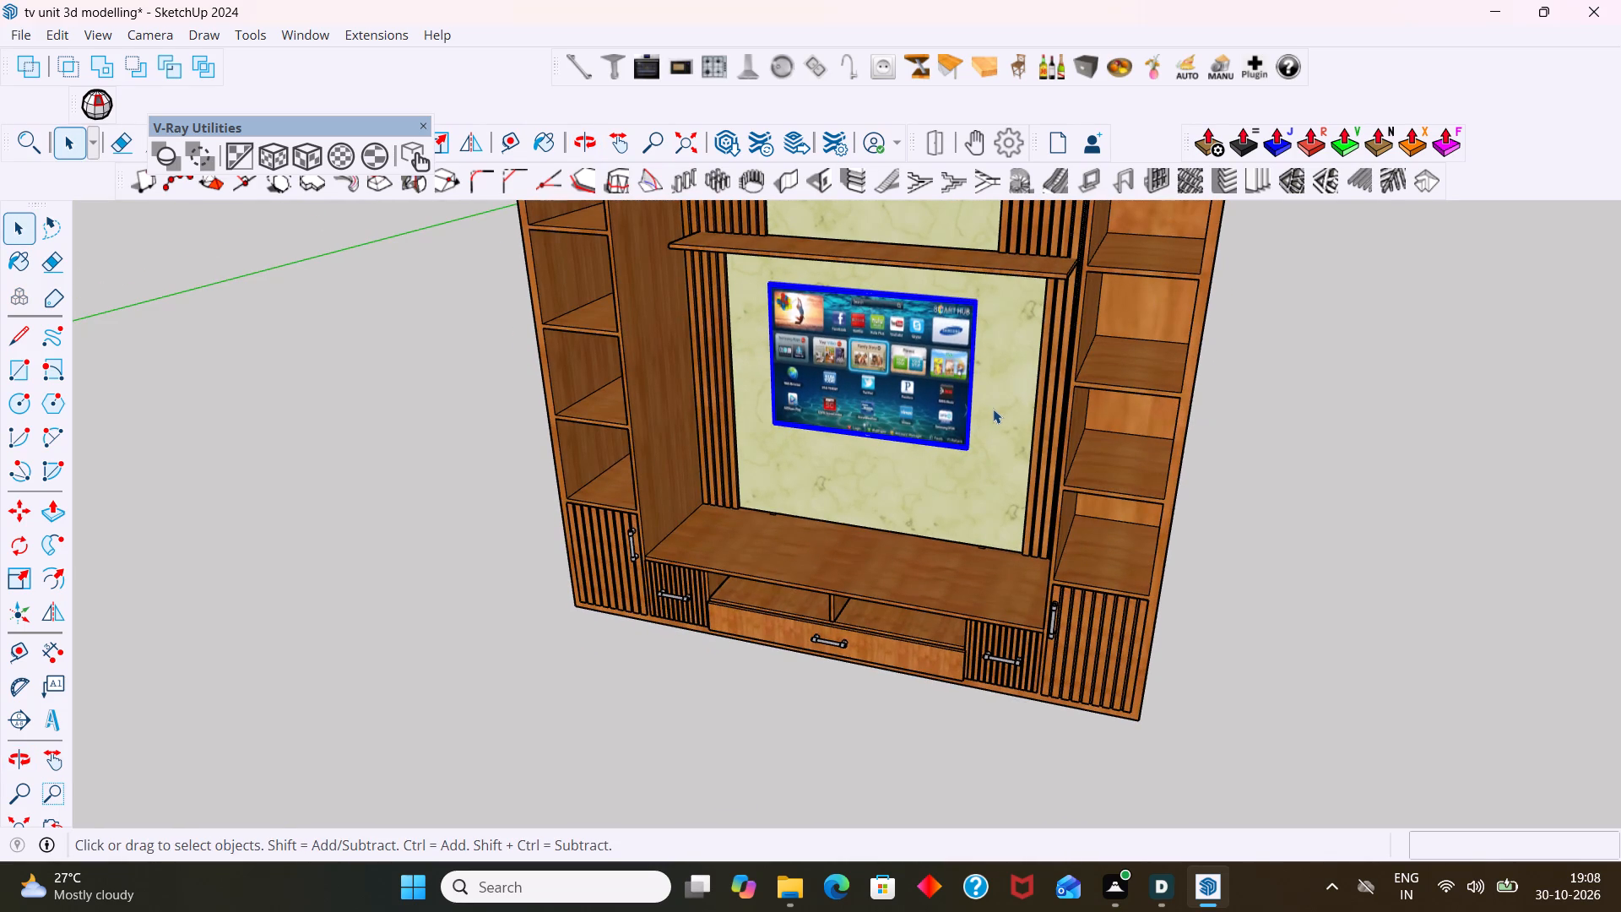
key(s)
scroll(1082, 501, up, 3)
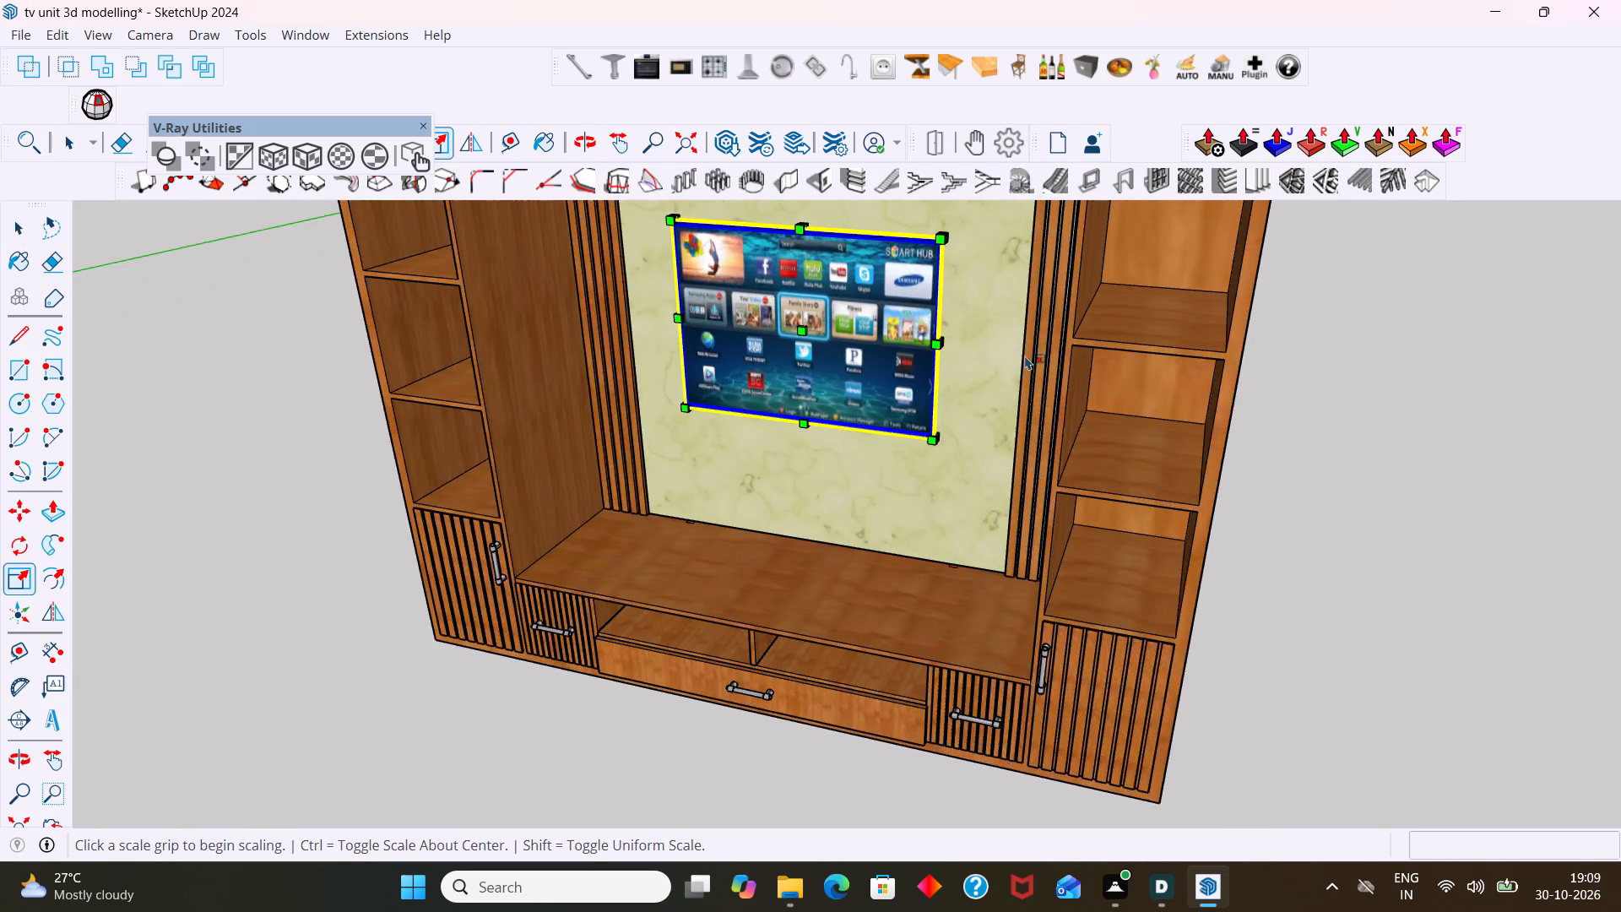
scroll(1025, 356, up, 2)
middle_drag(989, 330, 903, 345)
scroll(957, 351, up, 14)
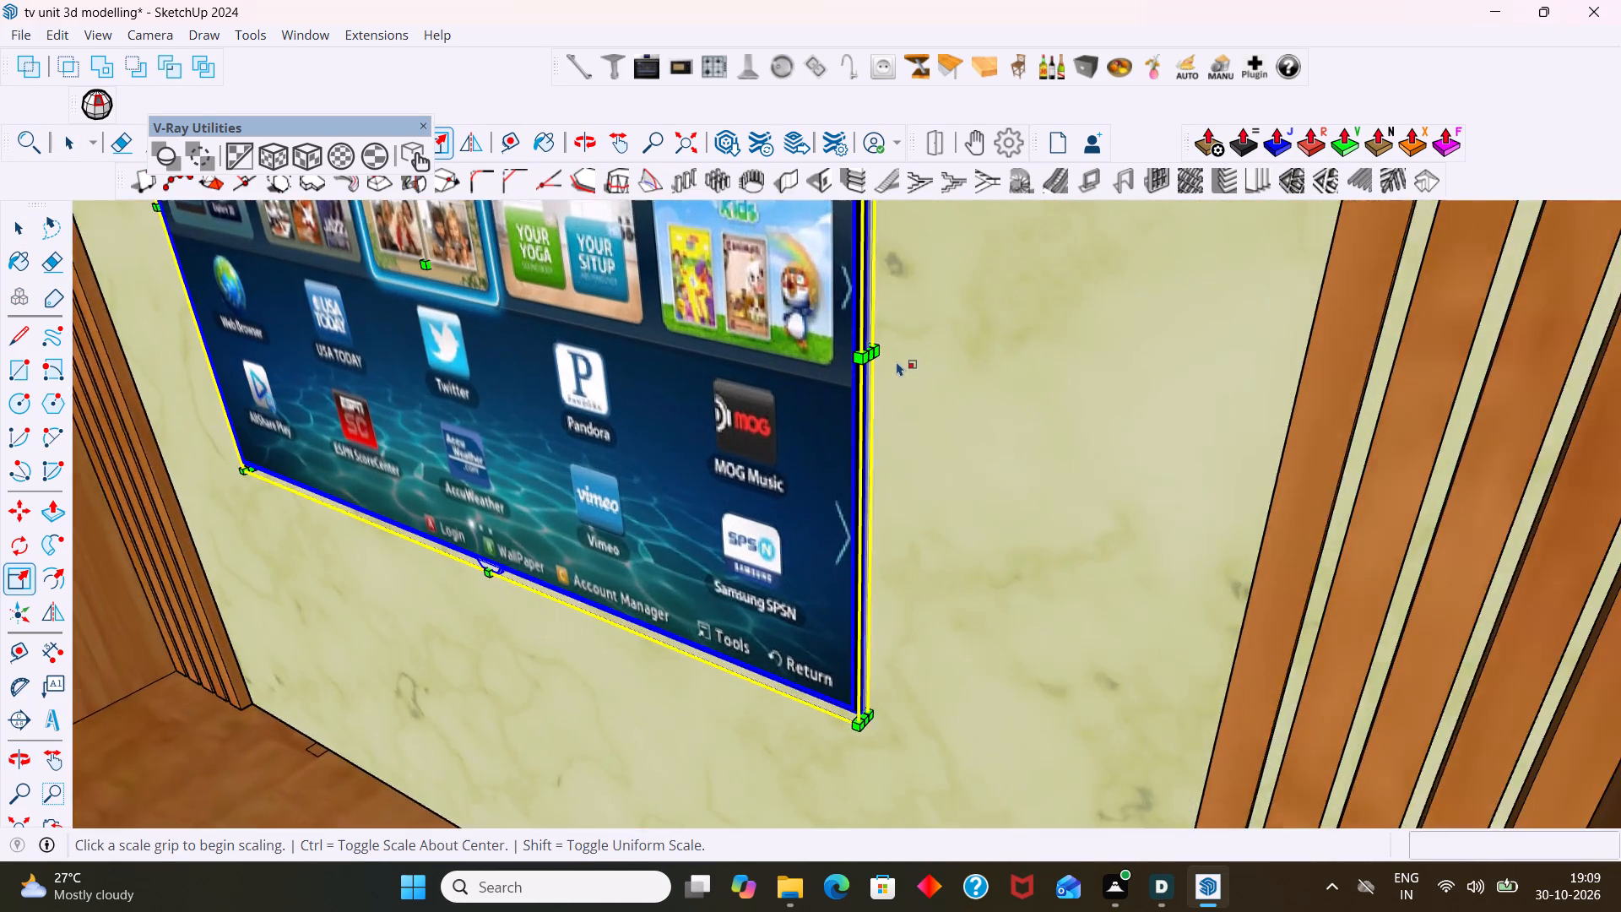
scroll(897, 361, up, 4)
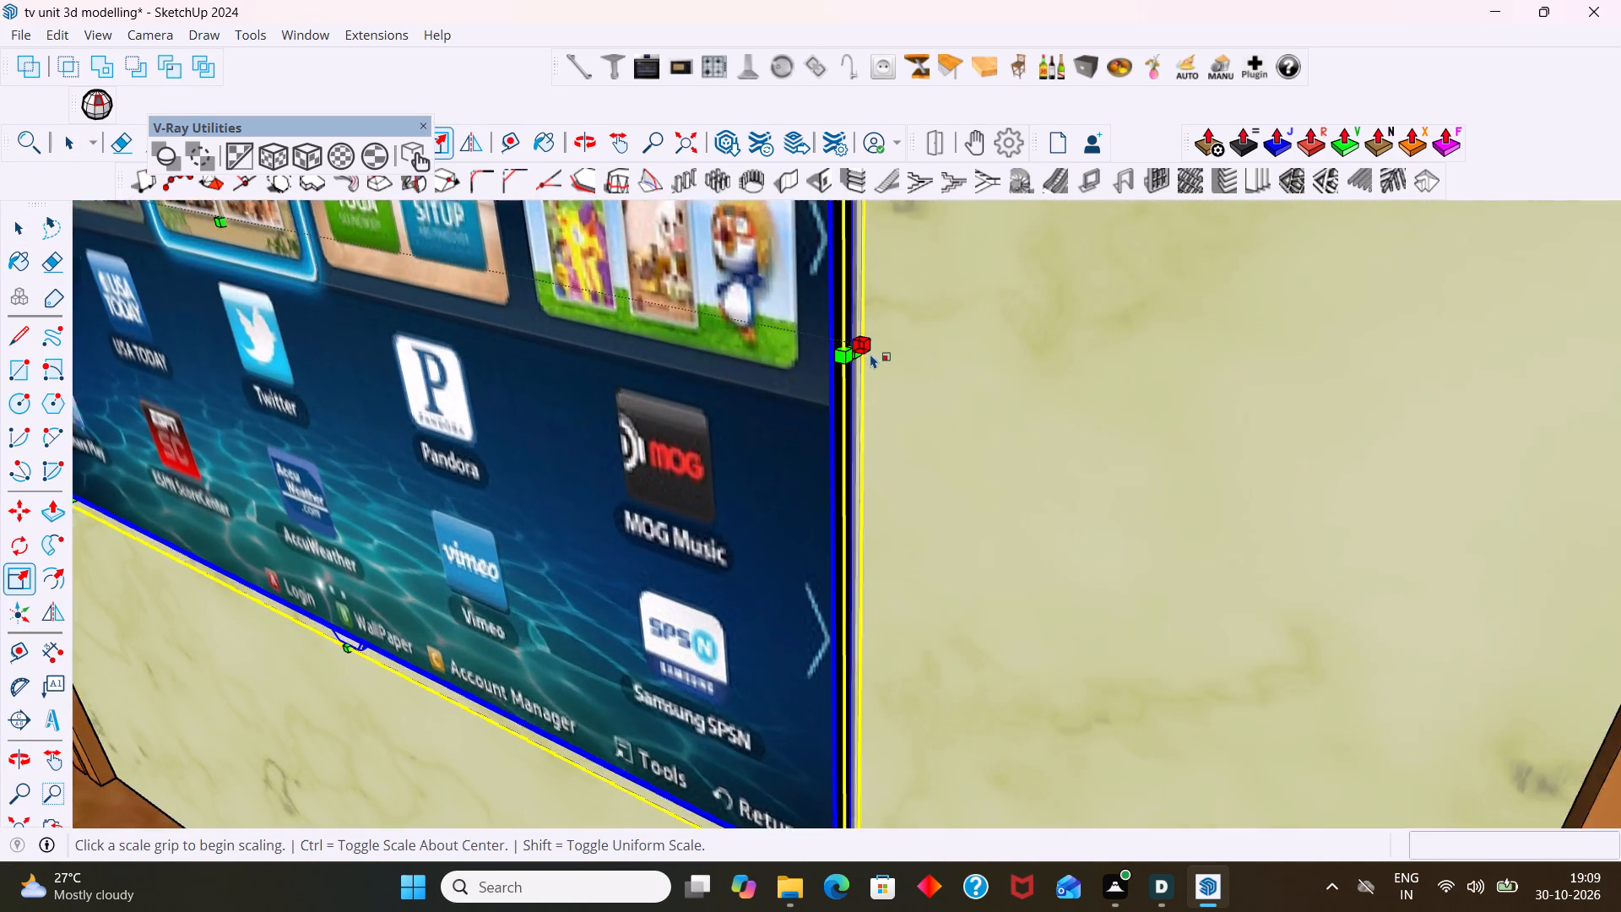
scroll(870, 354, up, 2)
click(855, 354)
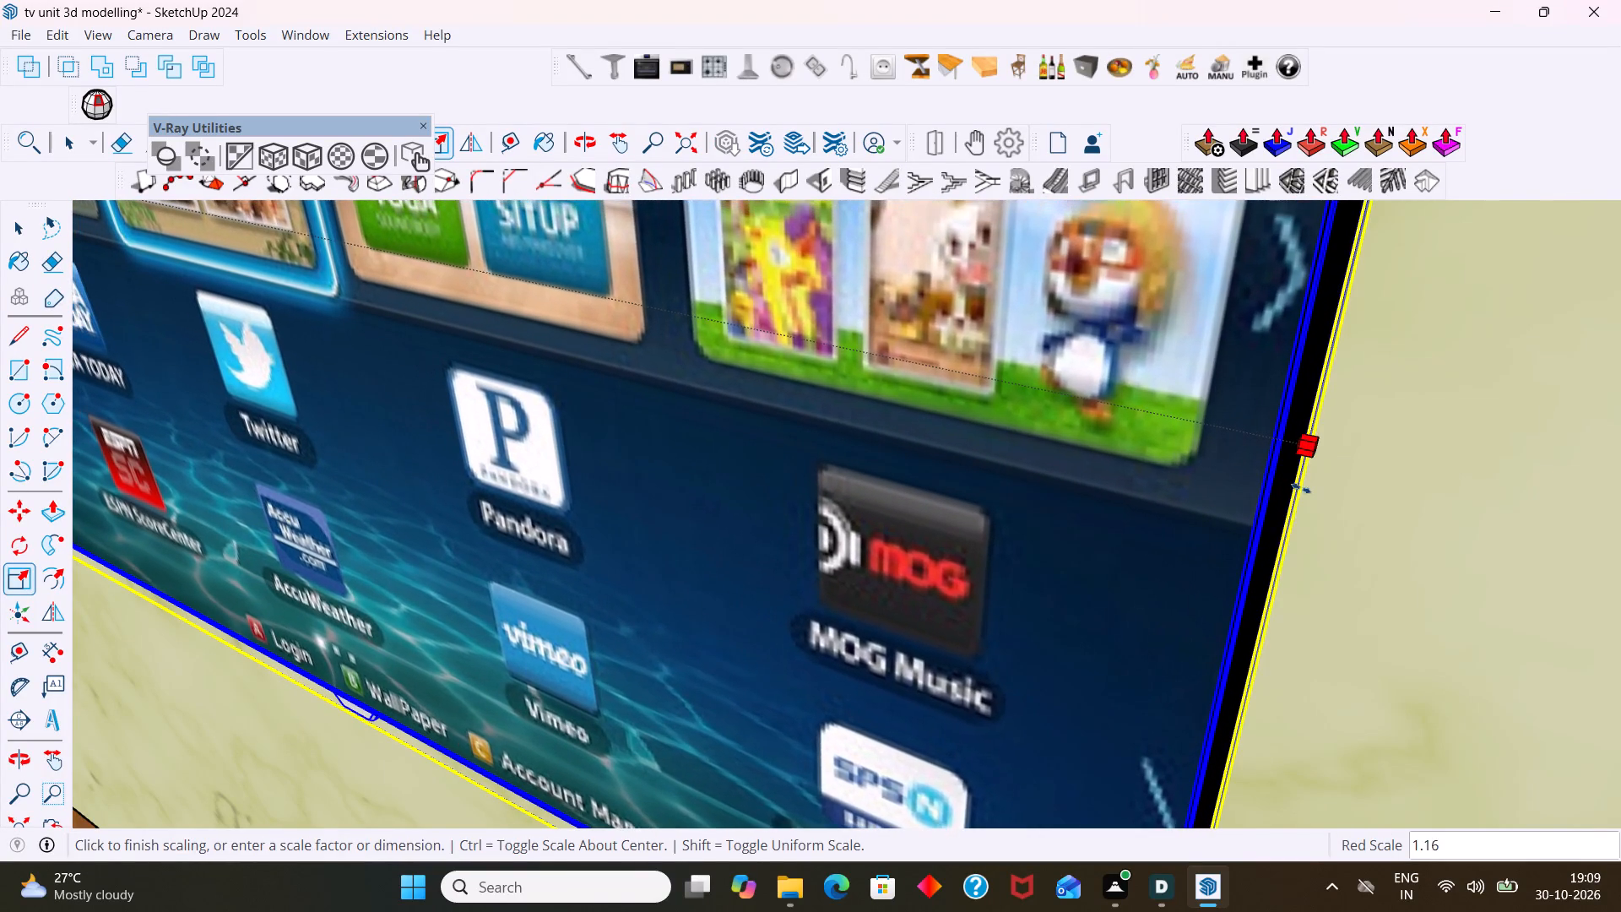
click(1334, 493)
Widen the television by scaling its left-hand side outward along the red axis by about 1.07, and deselect it.
scroll(1340, 497, down, 12)
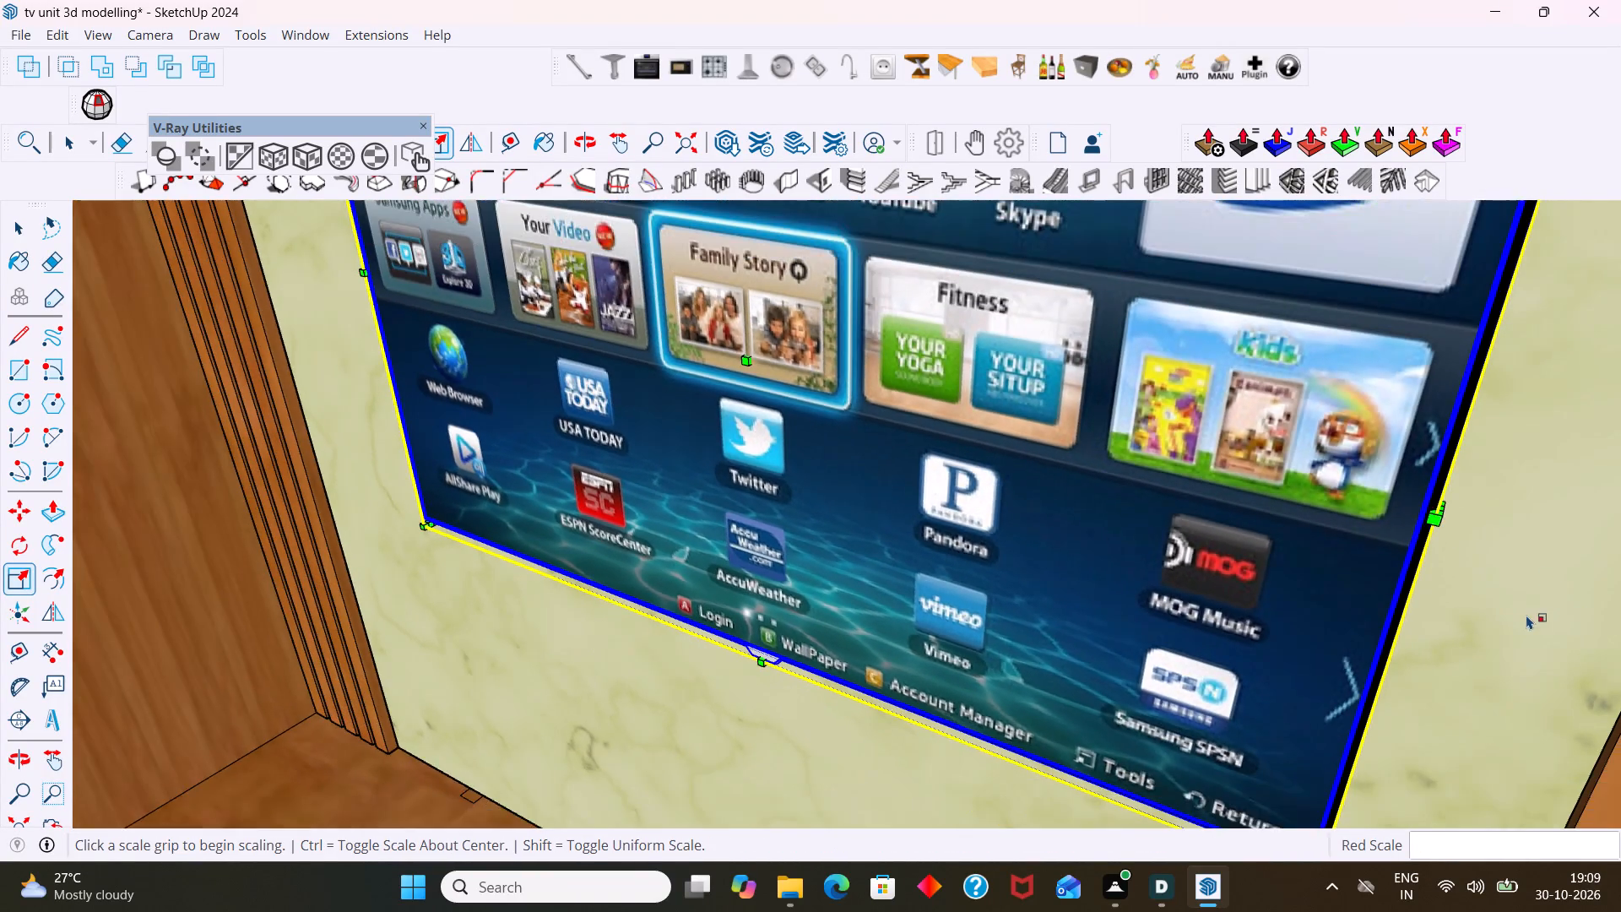
scroll(1526, 615, down, 12)
middle_drag(1439, 632, 1620, 620)
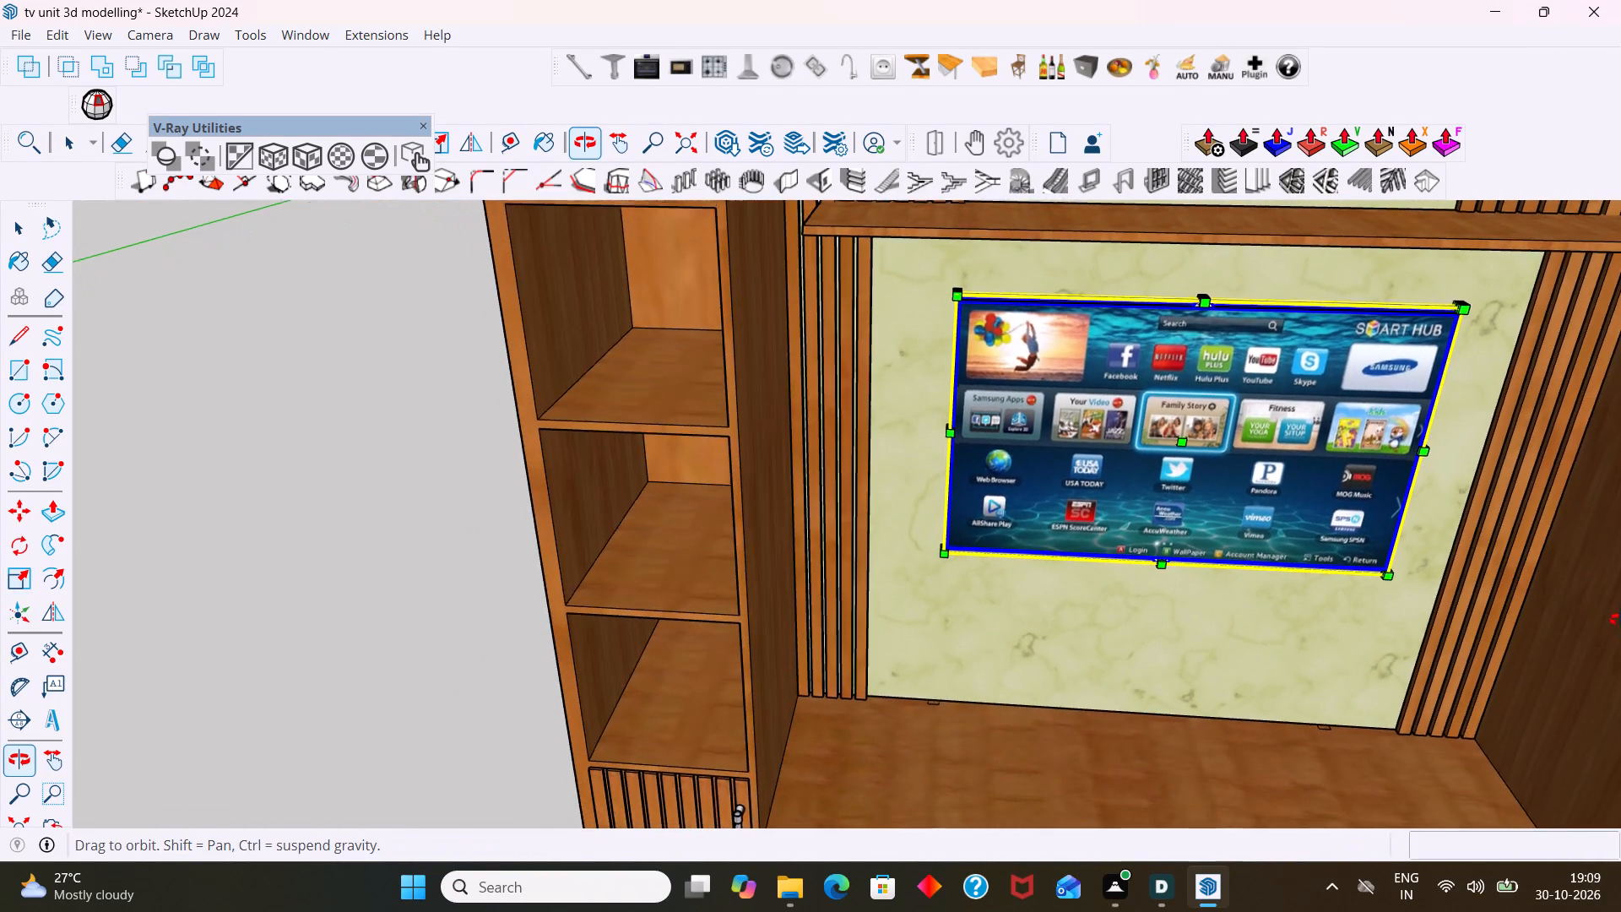
middle_drag(1620, 620, 1620, 628)
scroll(1418, 589, down, 6)
scroll(1186, 509, up, 5)
middle_drag(1112, 486, 1248, 486)
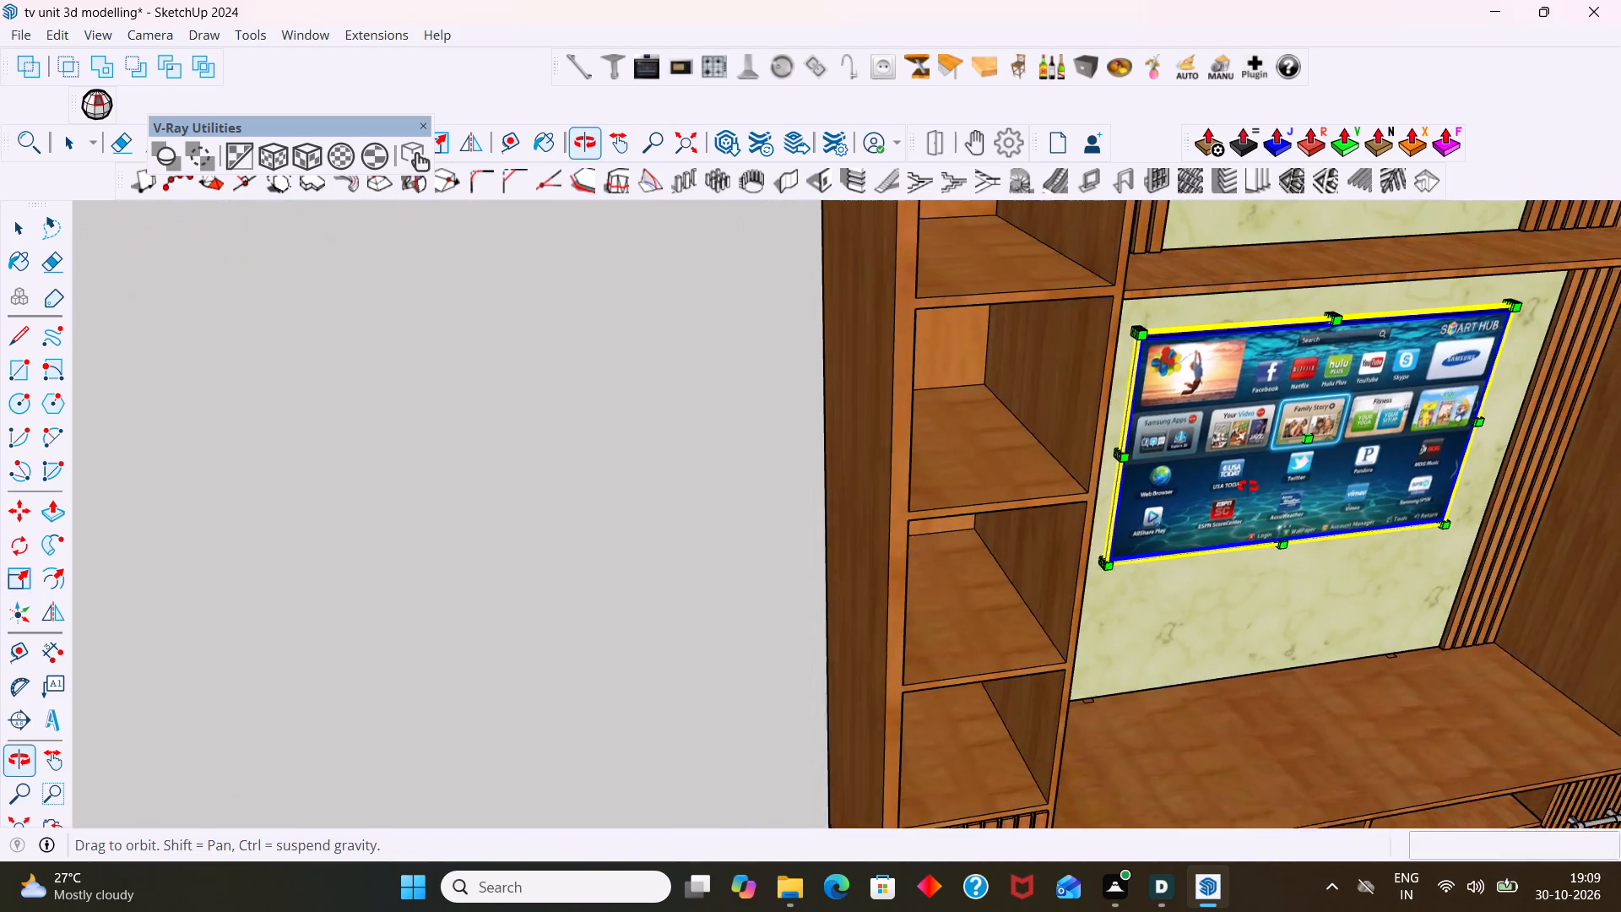
middle_drag(1248, 486, 1301, 495)
scroll(1157, 444, up, 5)
middle_drag(1082, 437, 951, 416)
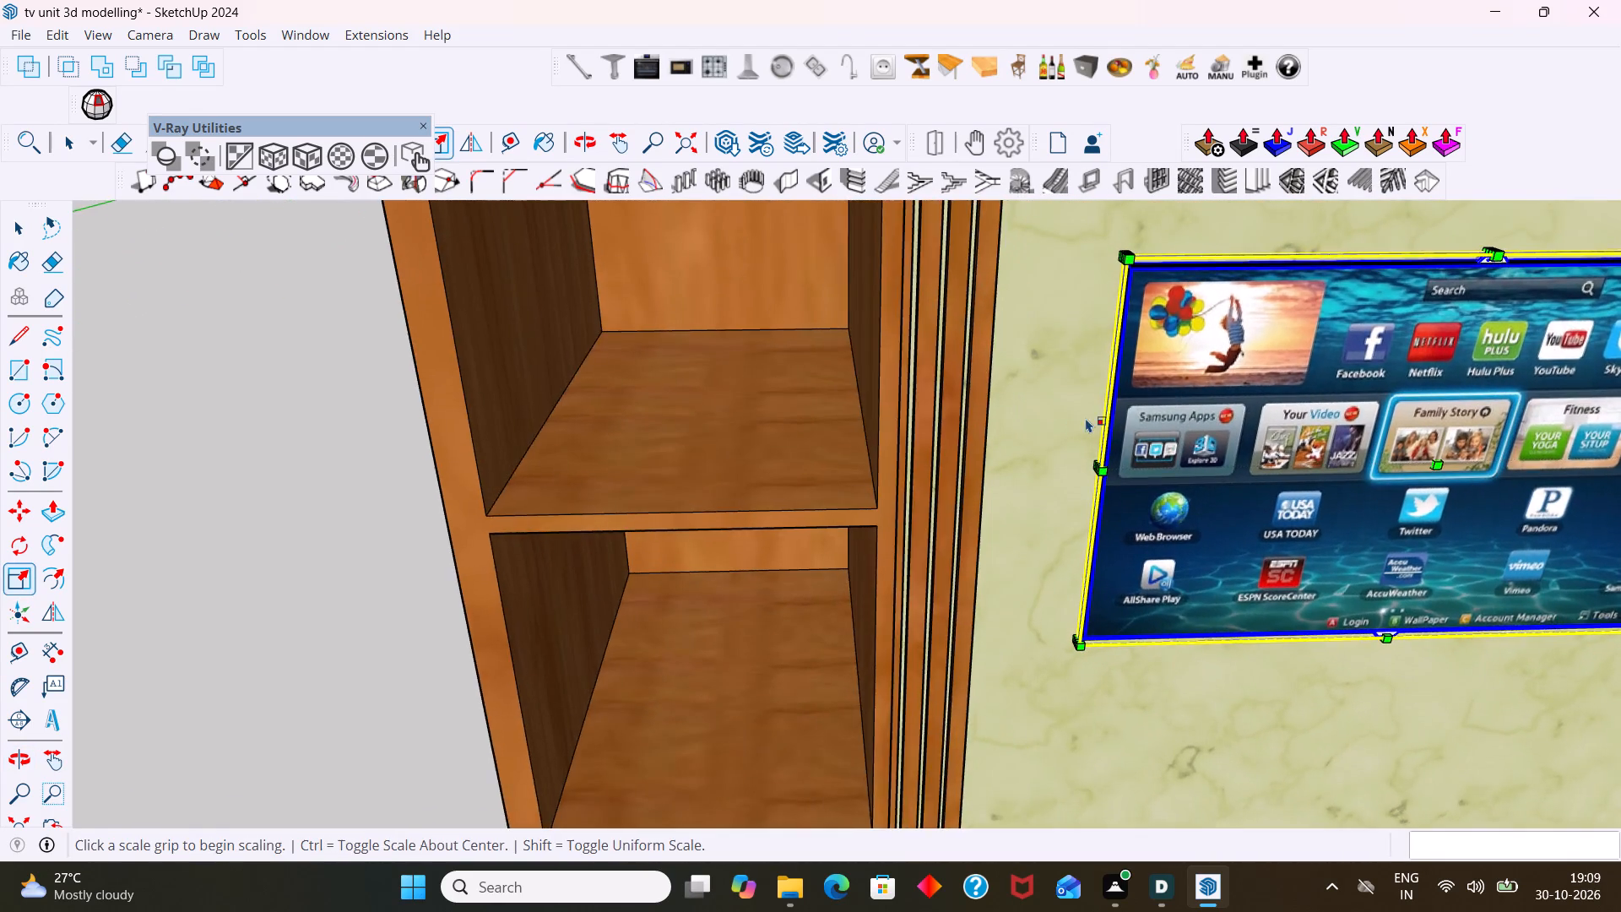
scroll(1086, 418, up, 18)
middle_drag(1100, 448, 1104, 491)
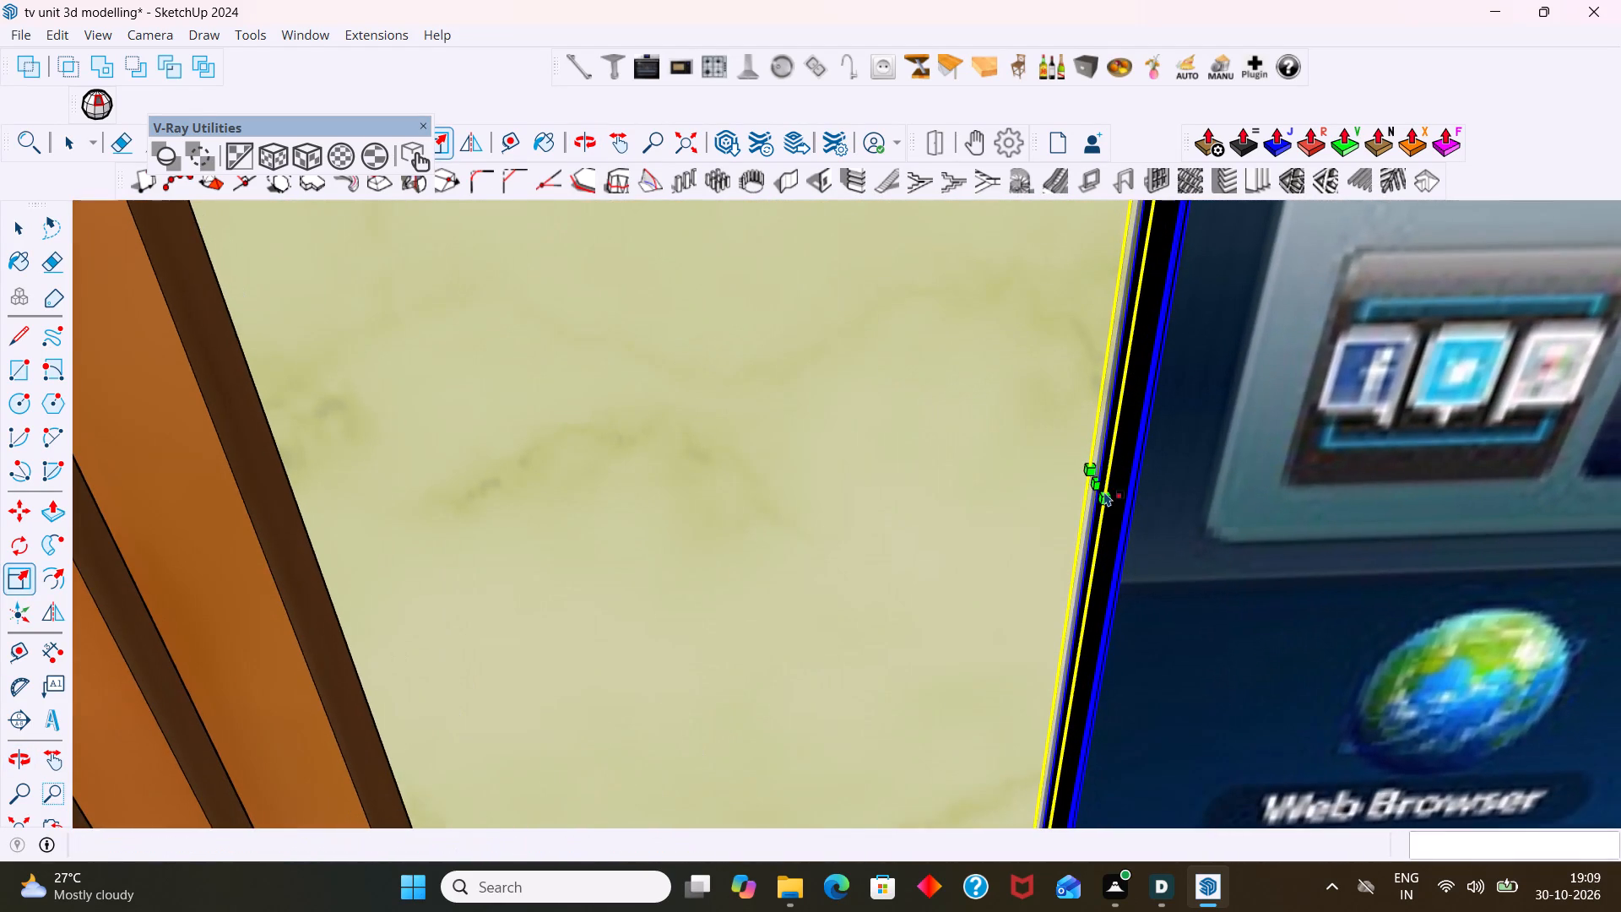
click(1095, 480)
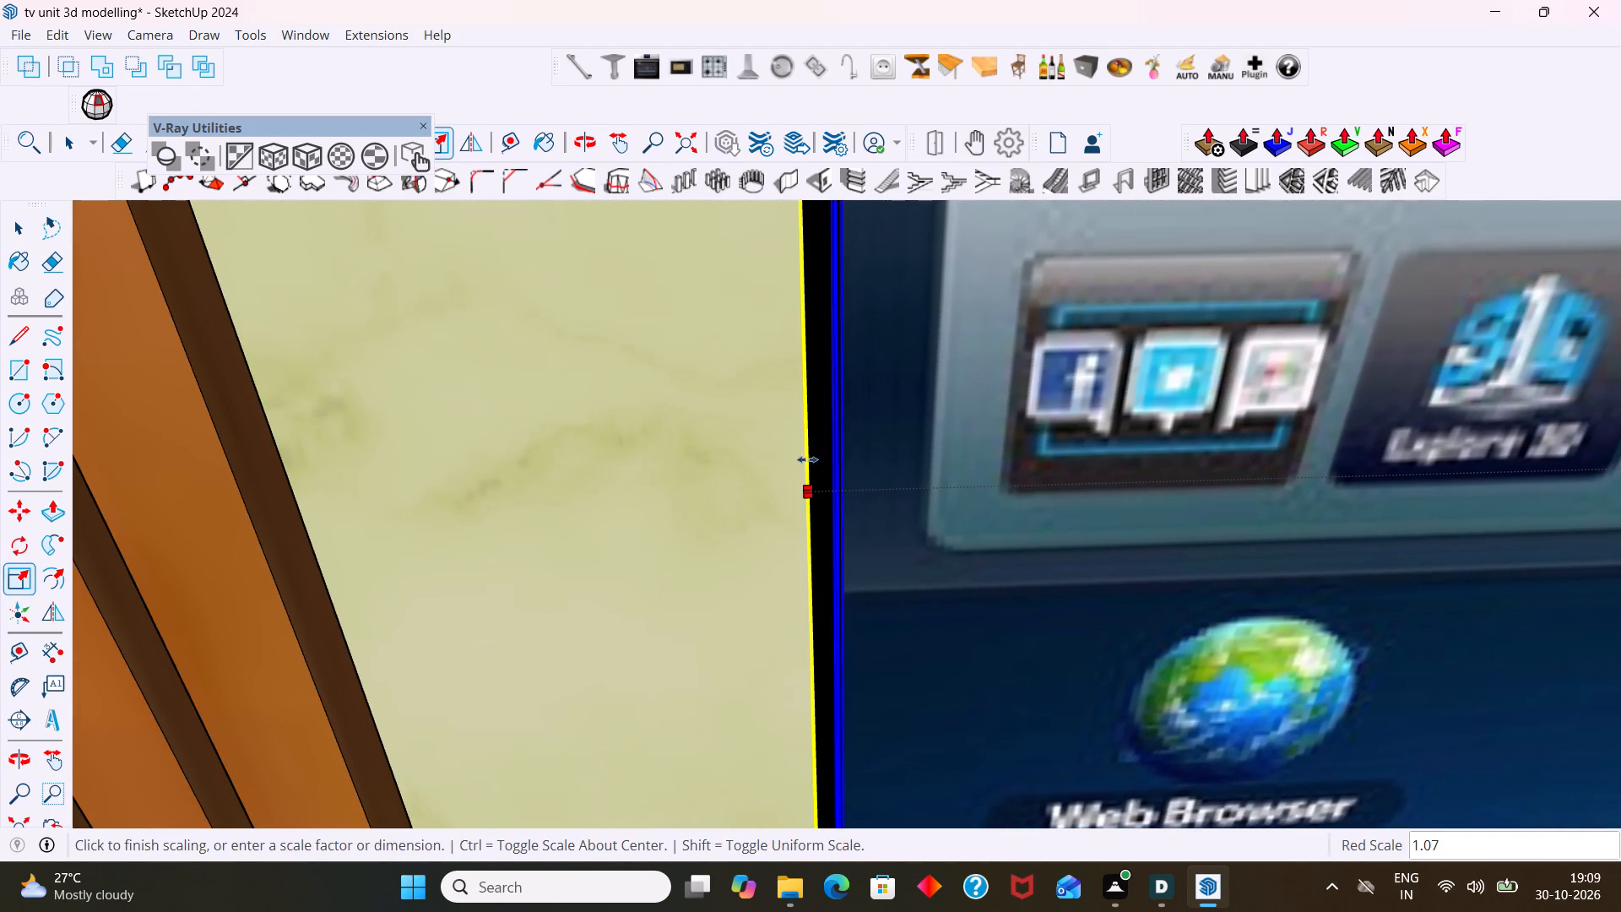
click(777, 461)
scroll(790, 493, down, 6)
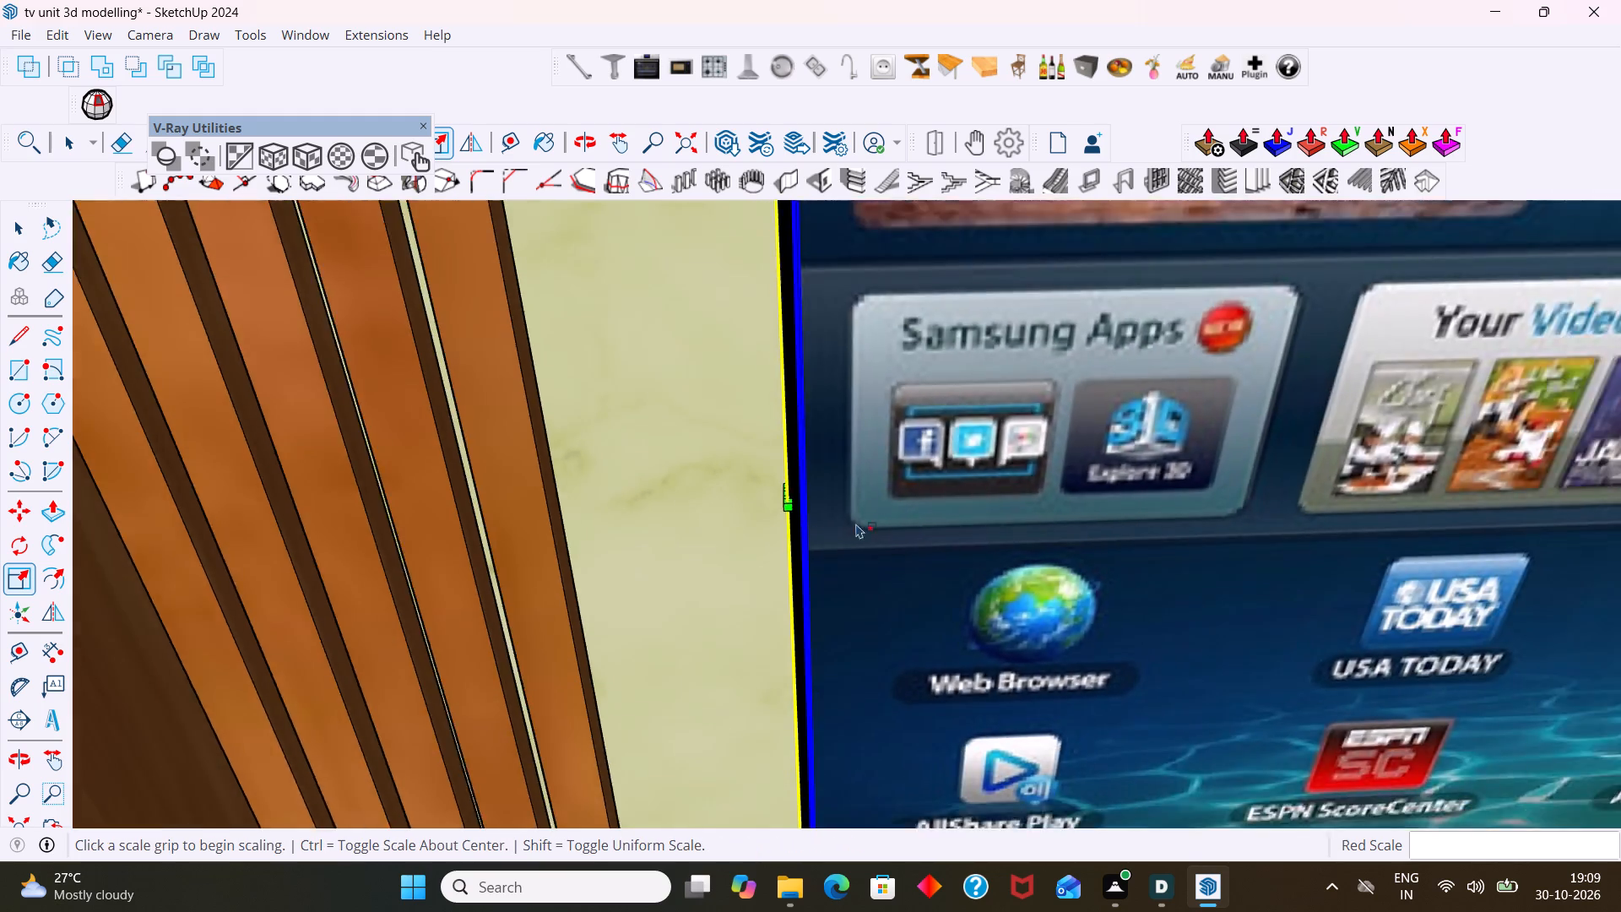
scroll(856, 524, down, 20)
scroll(856, 524, down, 8)
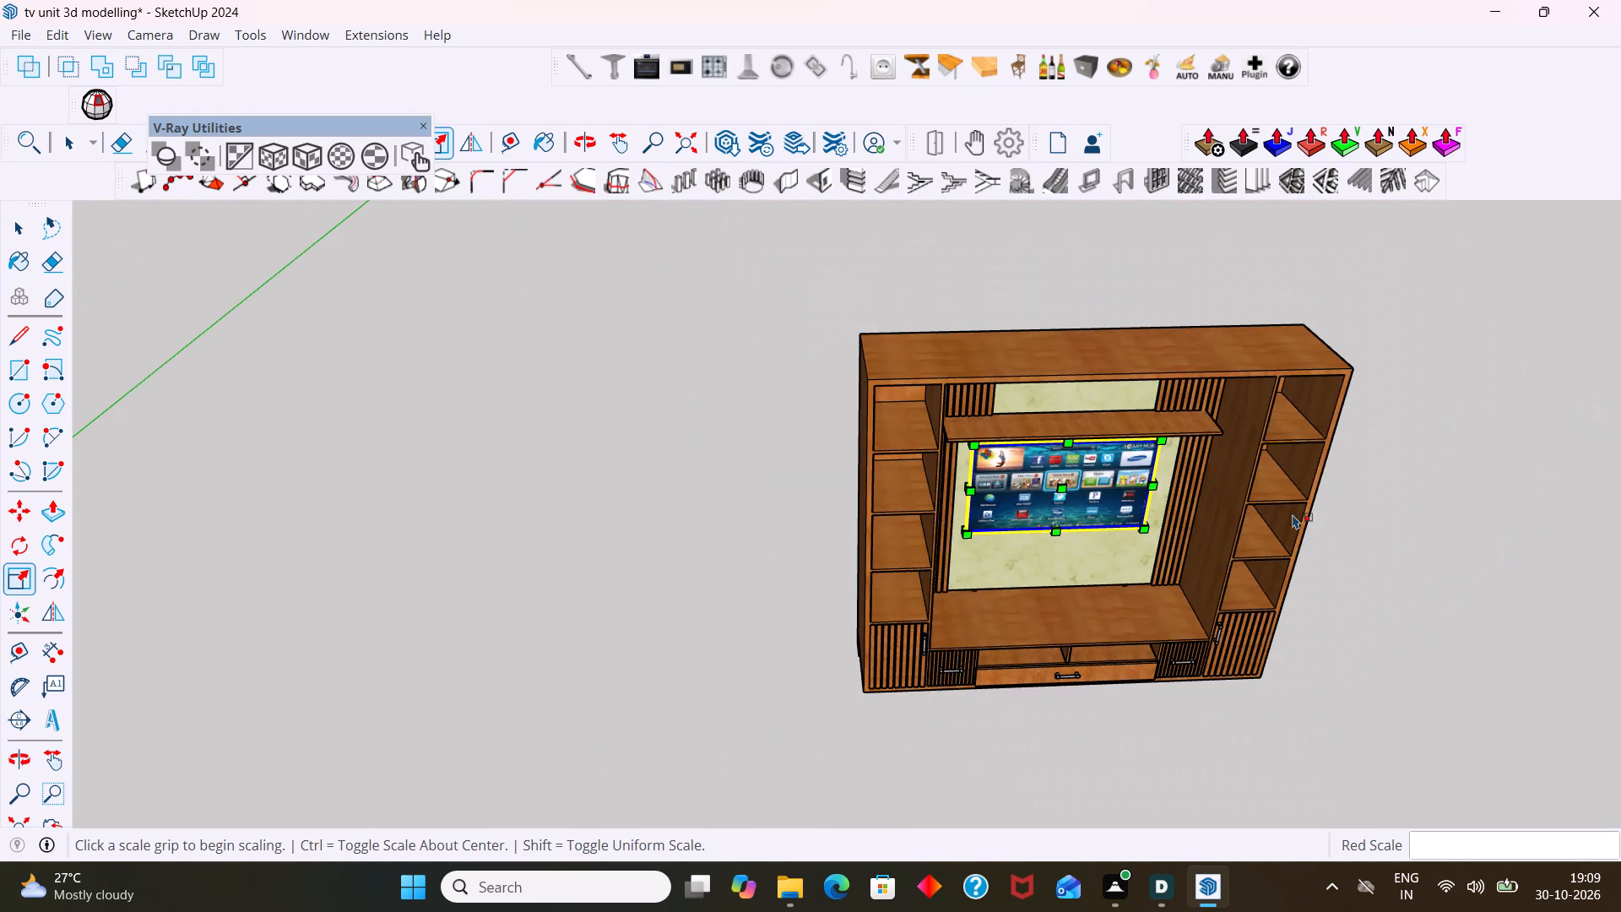
click(1437, 505)
middle_drag(1154, 448, 1107, 317)
scroll(1086, 444, up, 4)
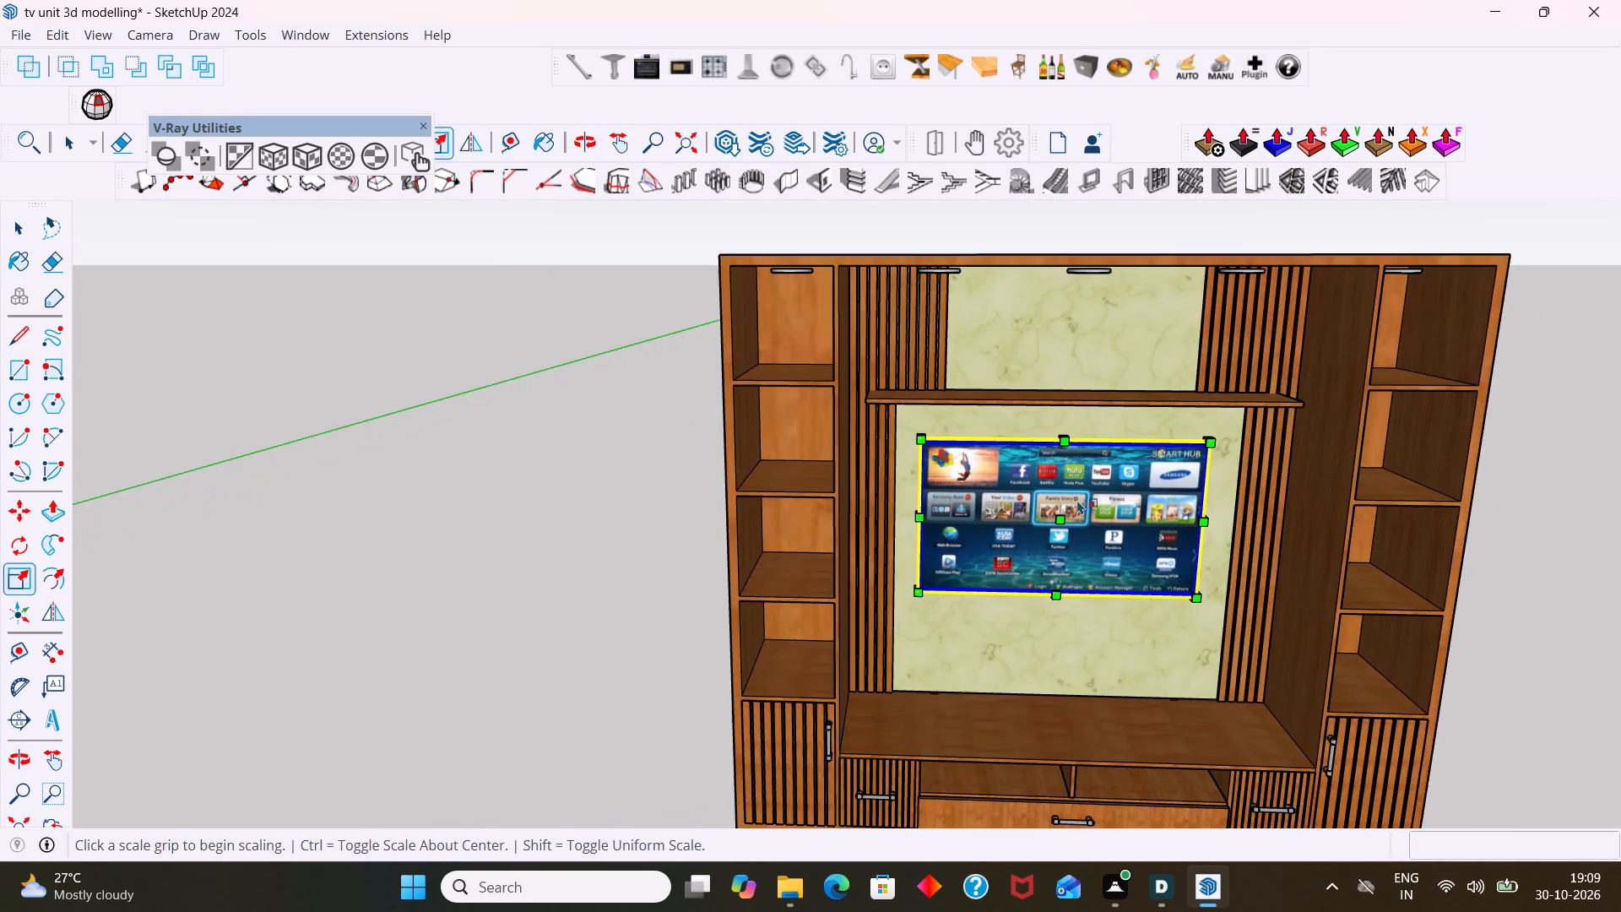
click(1530, 640)
key(space)
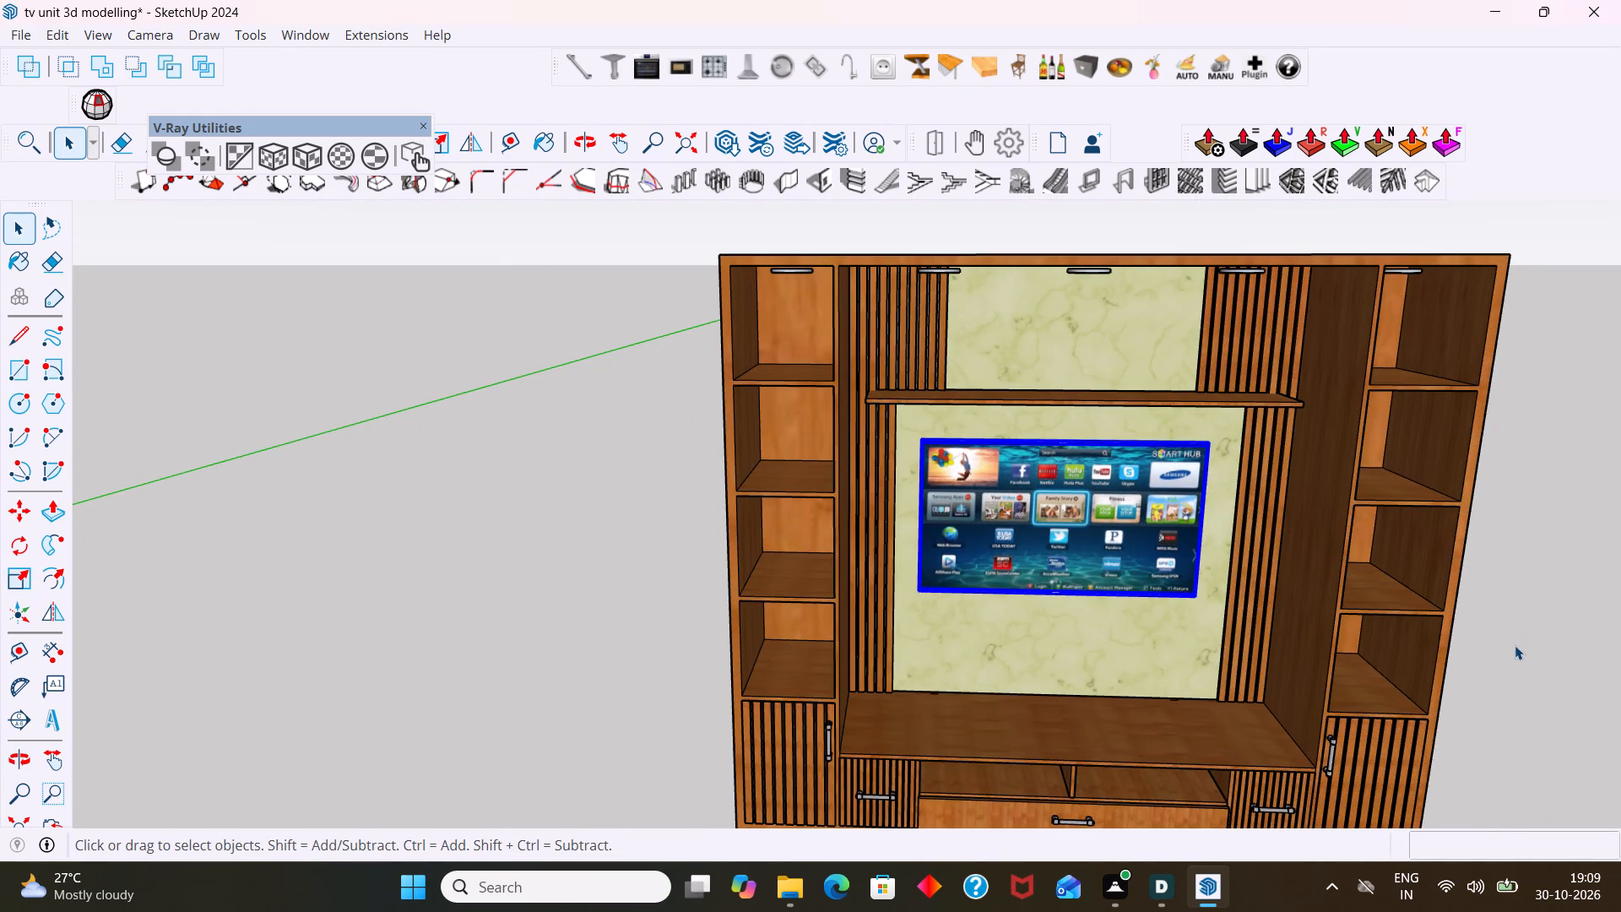
click(1517, 643)
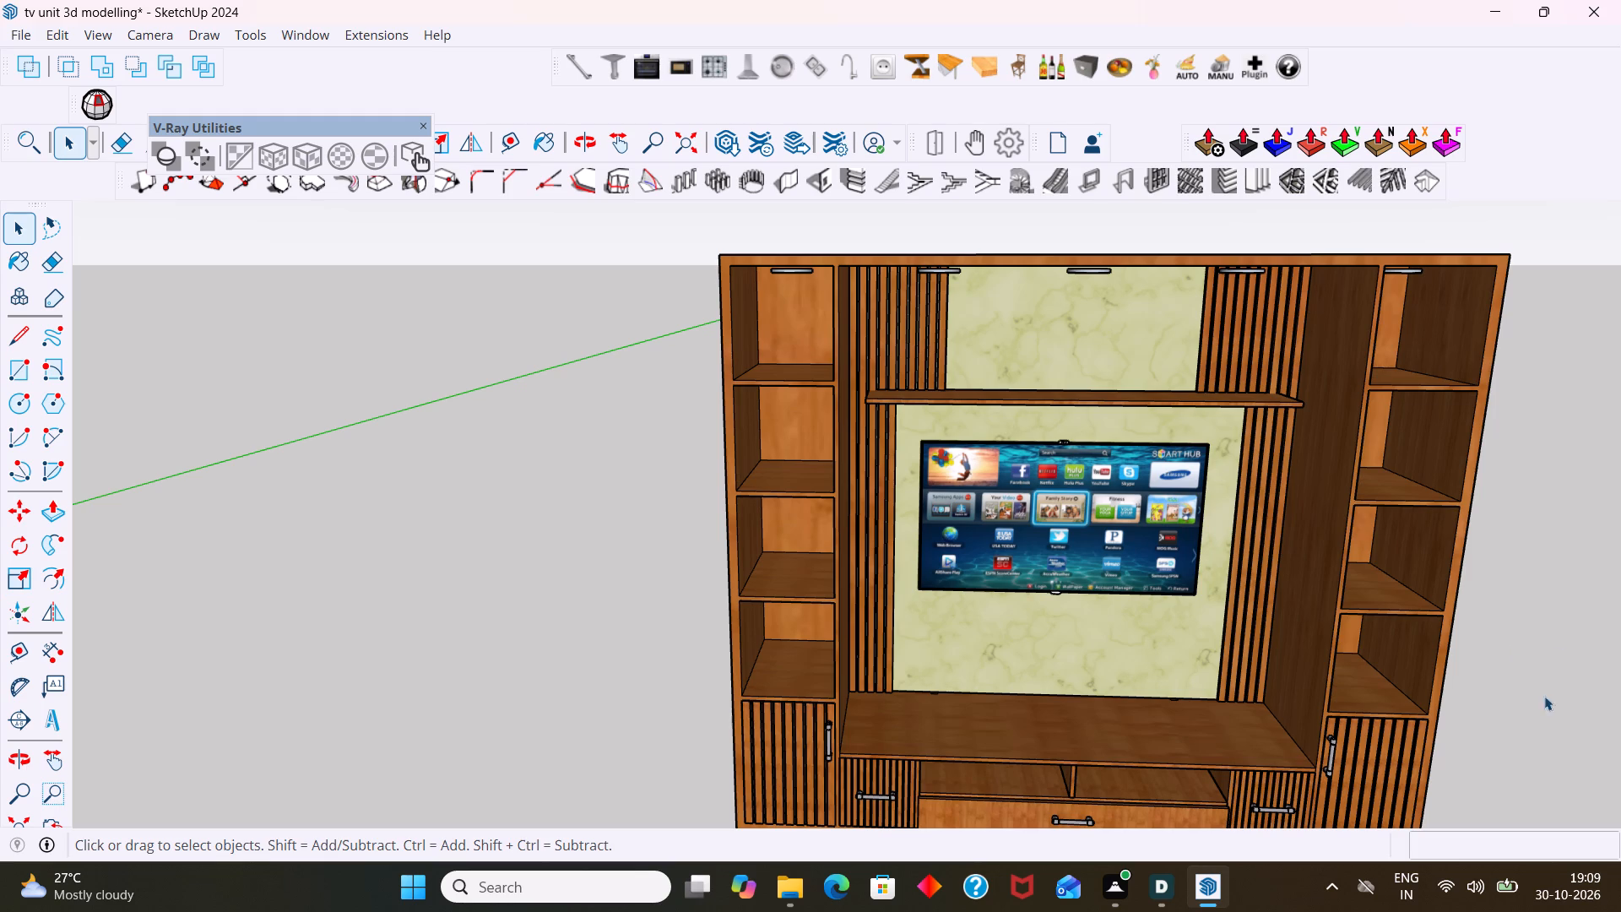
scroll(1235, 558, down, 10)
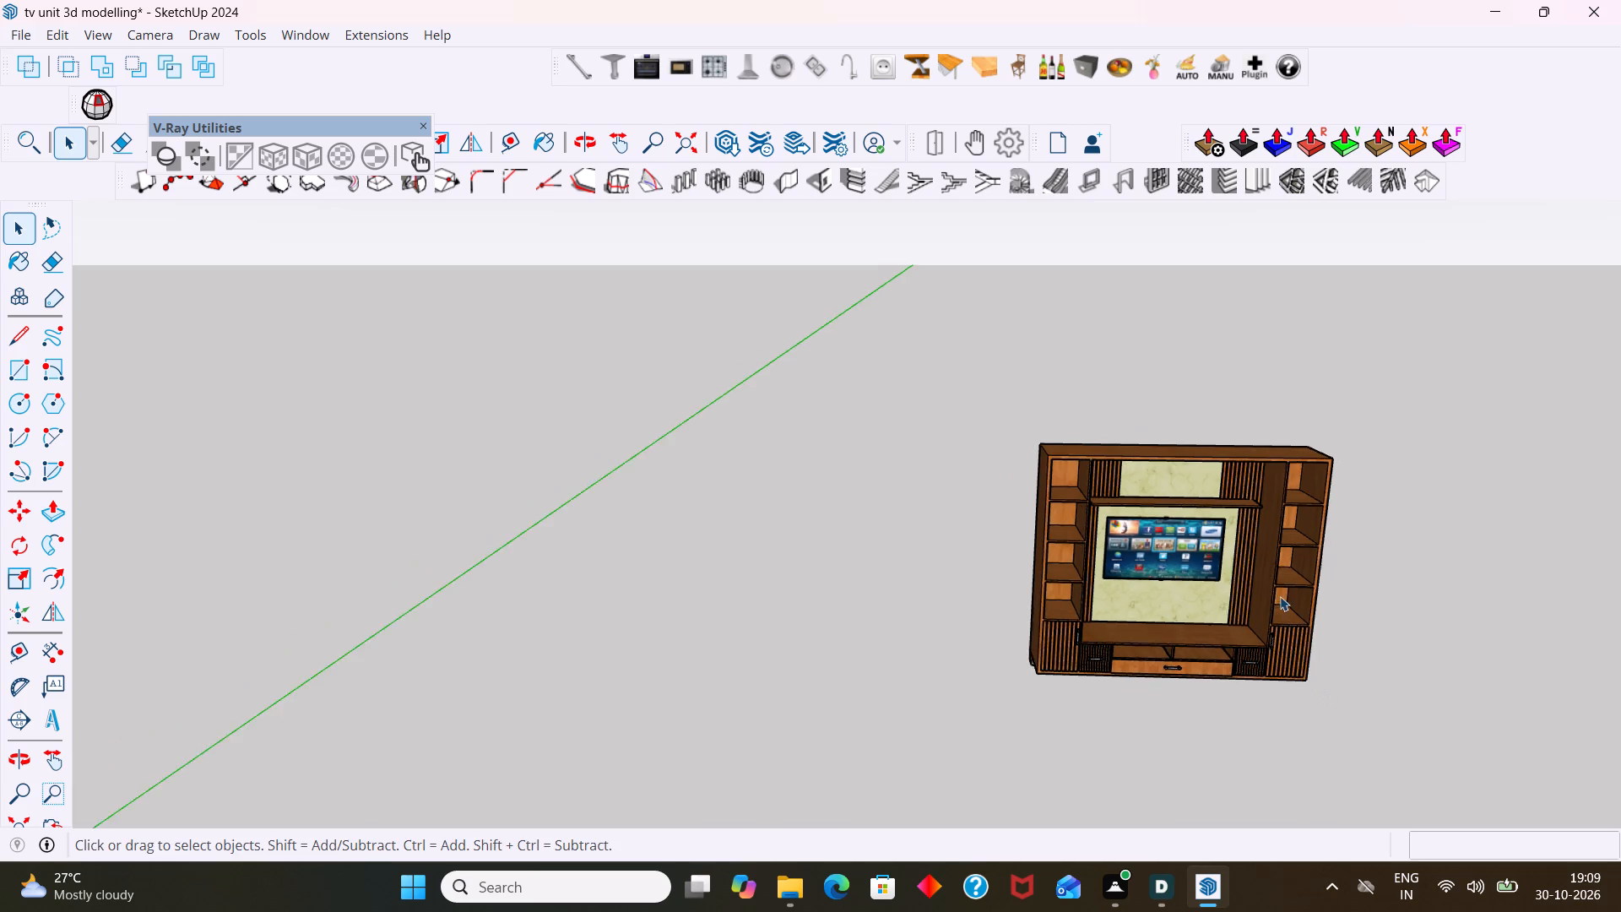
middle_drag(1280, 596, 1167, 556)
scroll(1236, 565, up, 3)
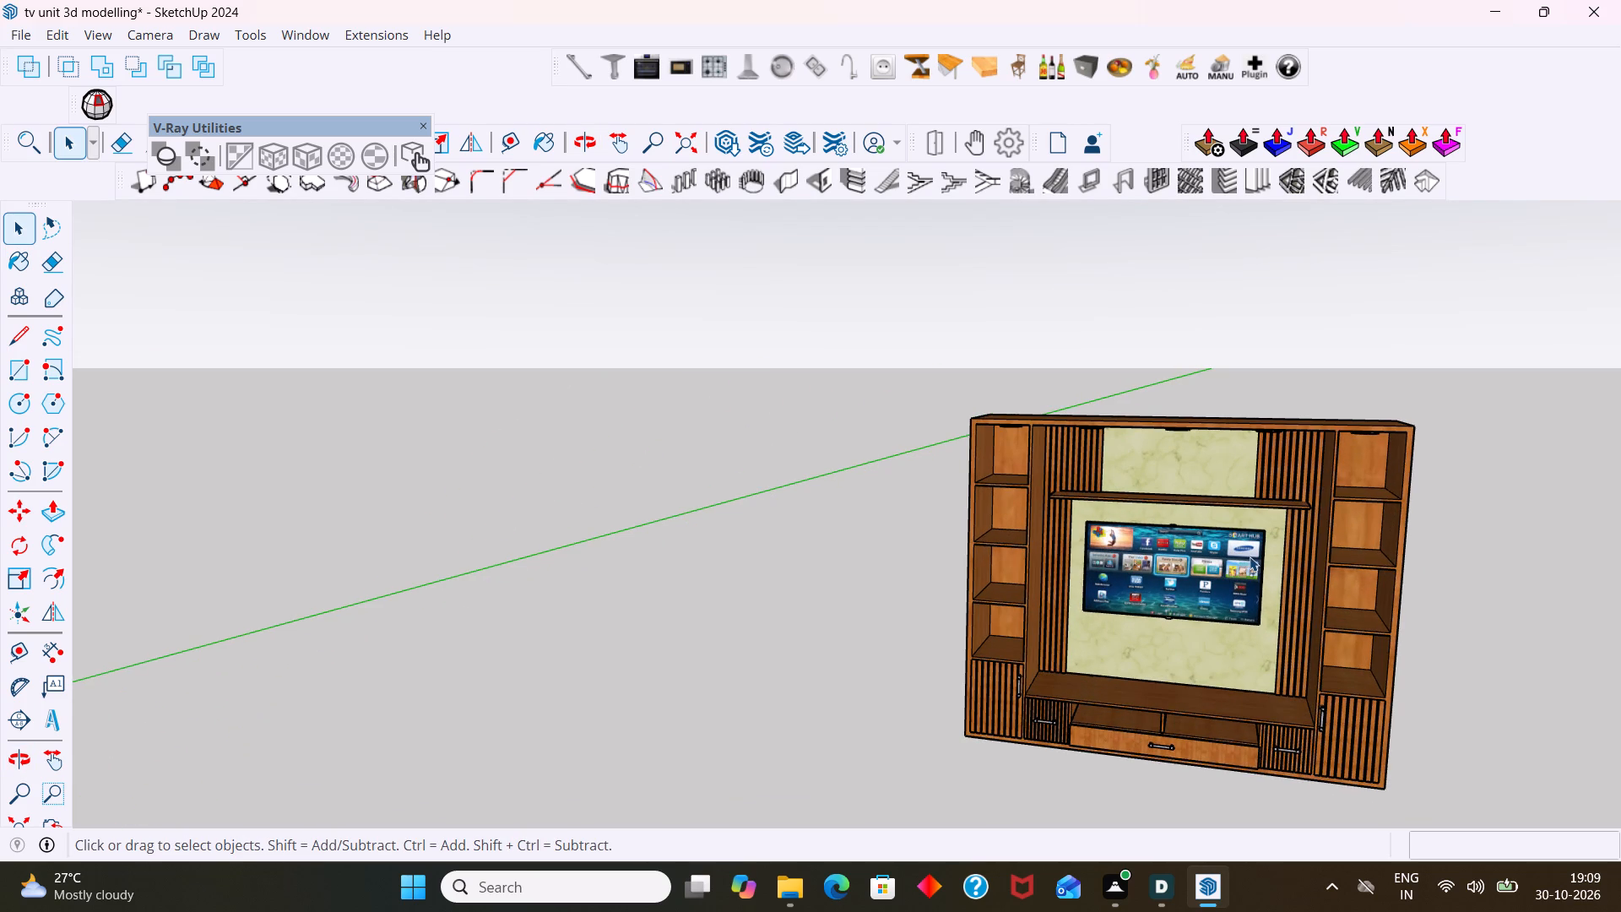